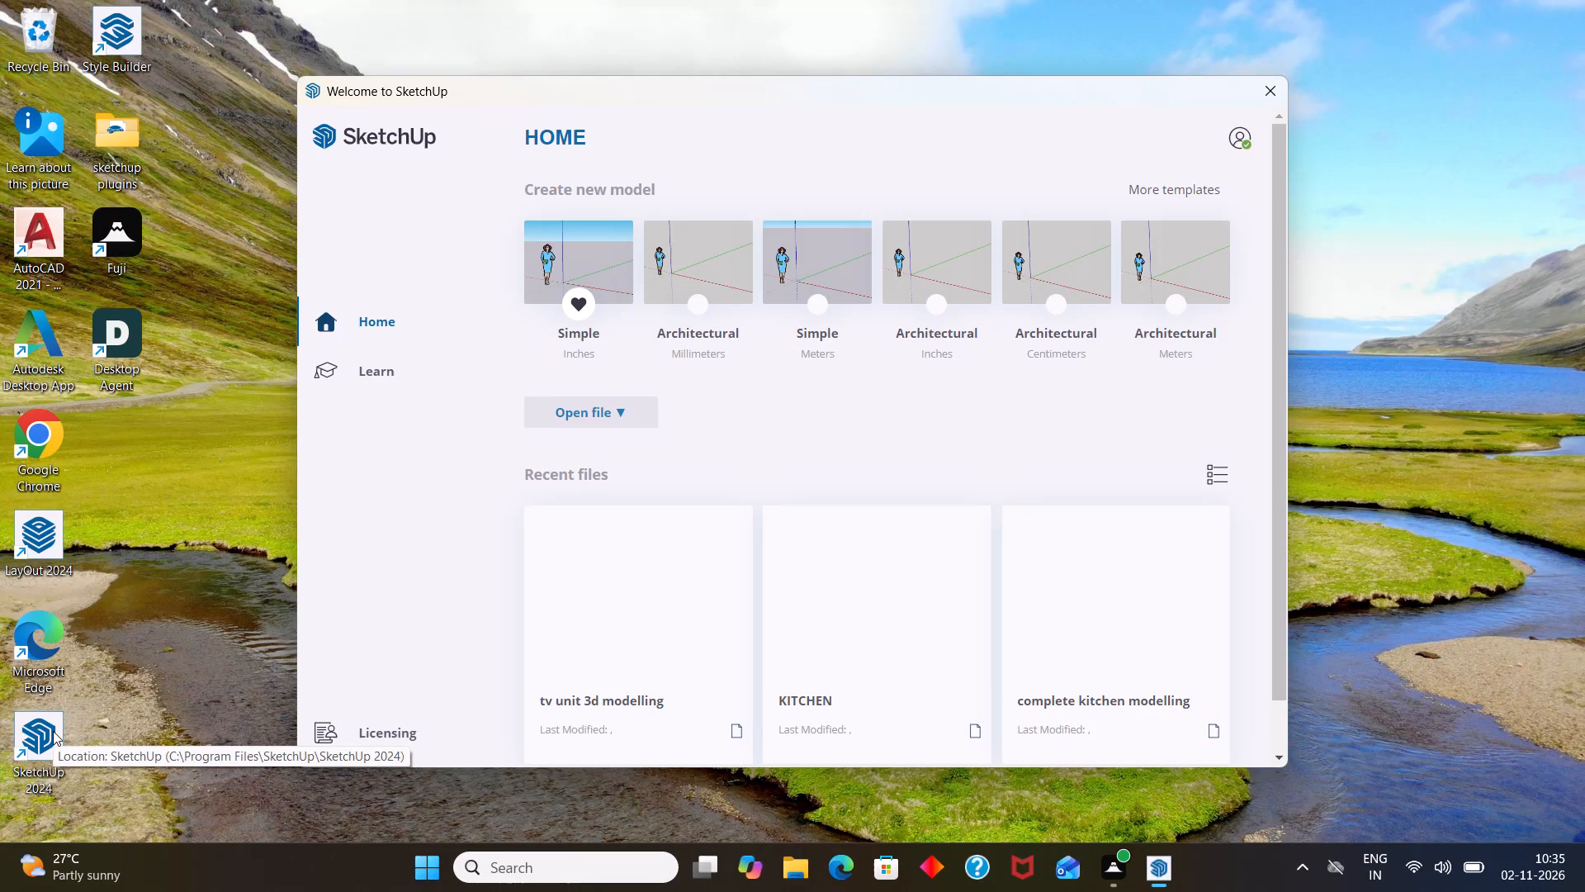
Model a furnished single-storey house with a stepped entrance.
Look through the new-model templates and recent files on the welcome screen.
scroll(799, 602, down, 2)
scroll(799, 602, up, 2)
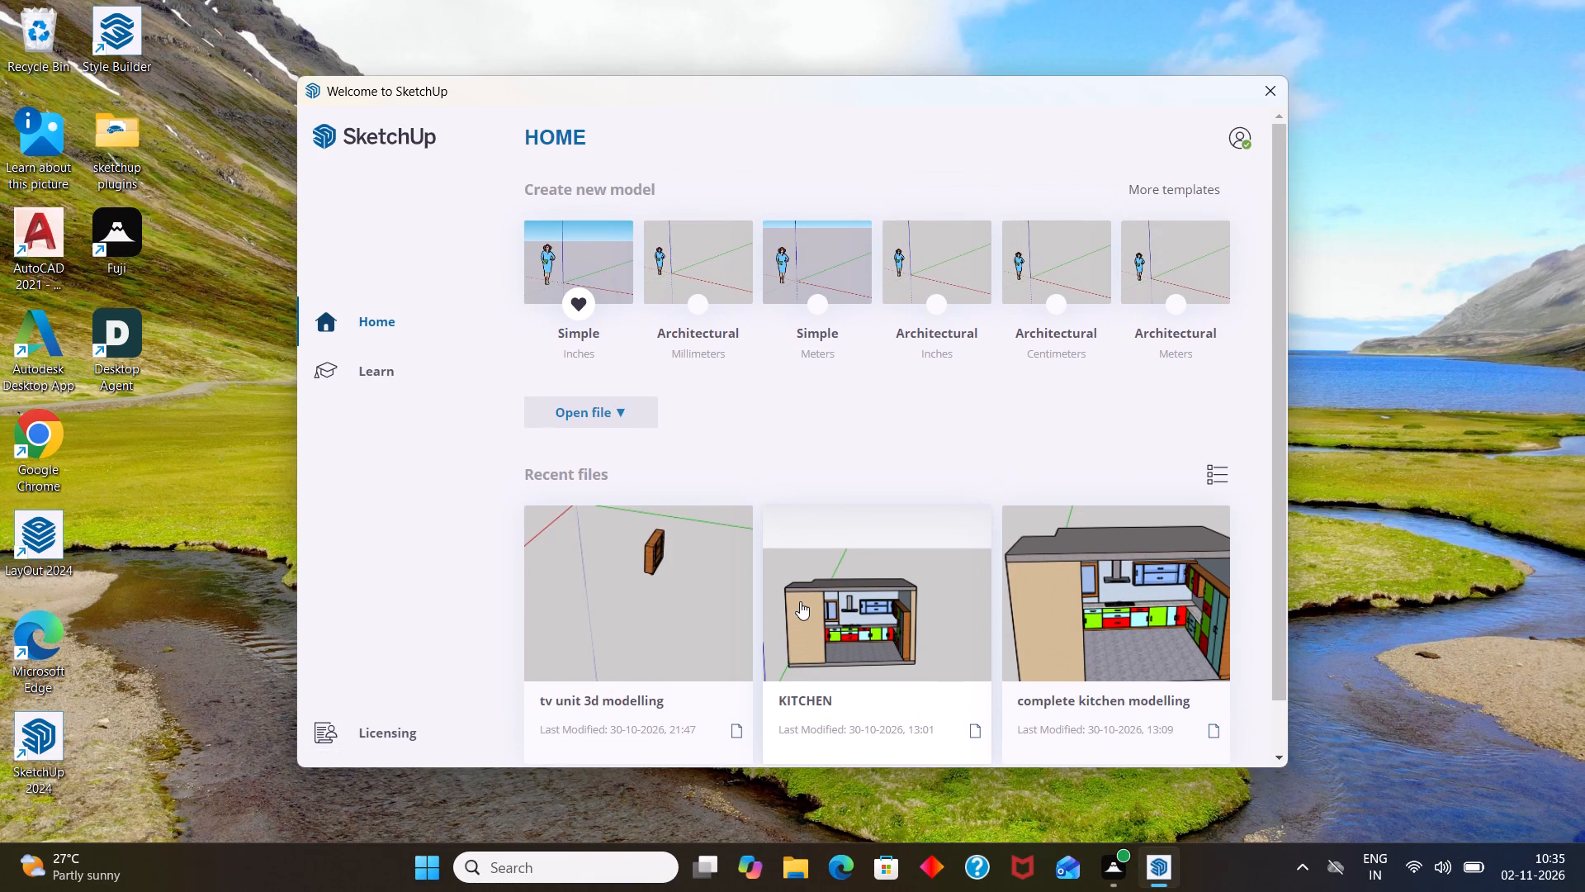
scroll(800, 601, down, 1)
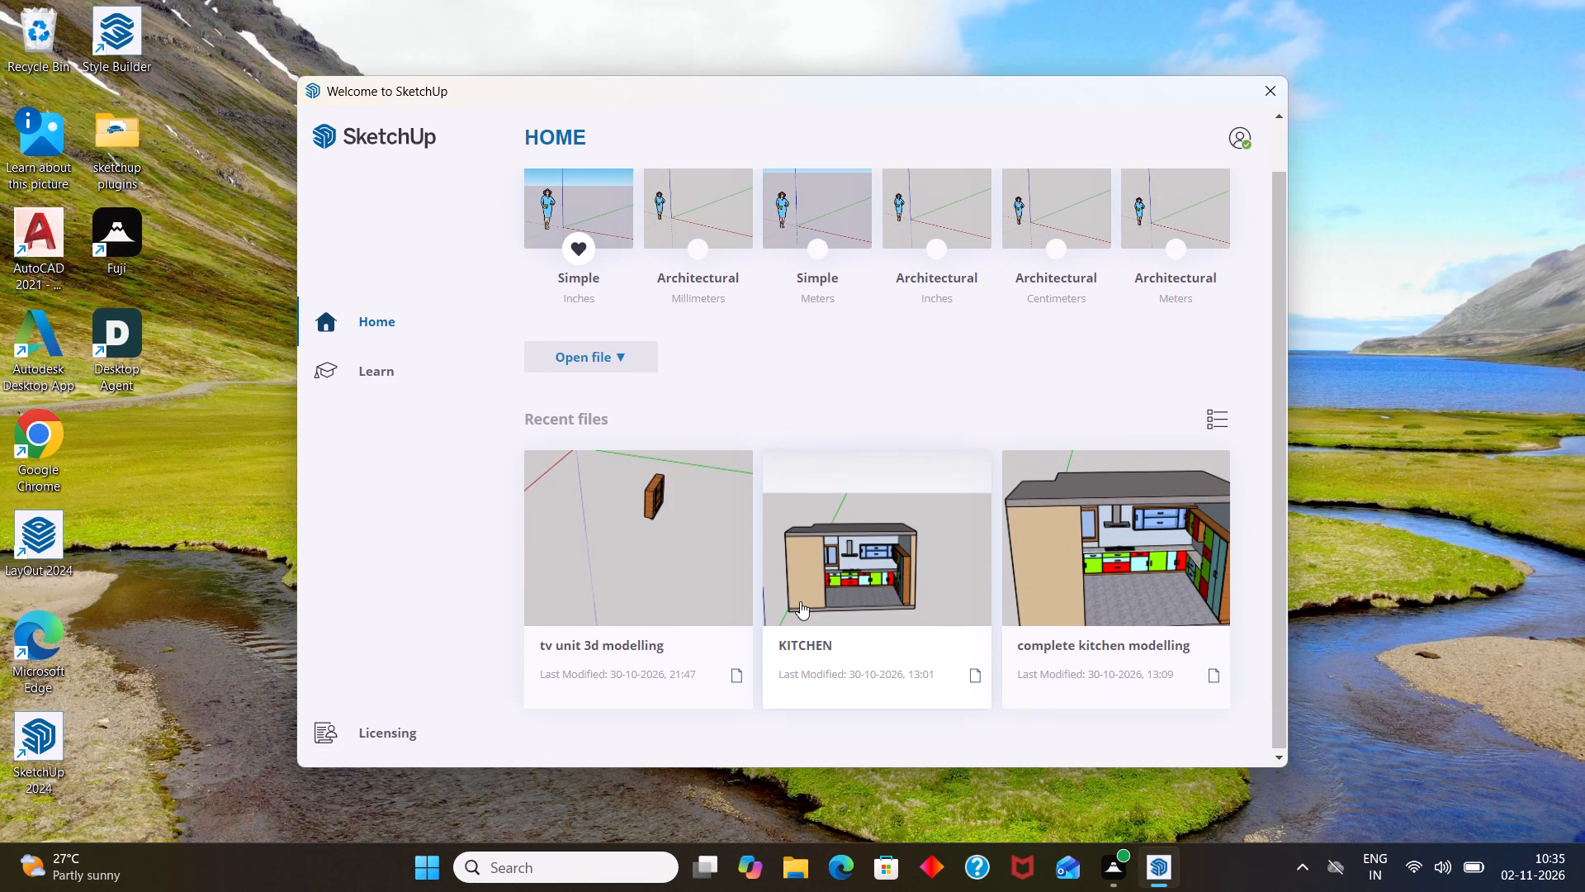
scroll(800, 601, down, 3)
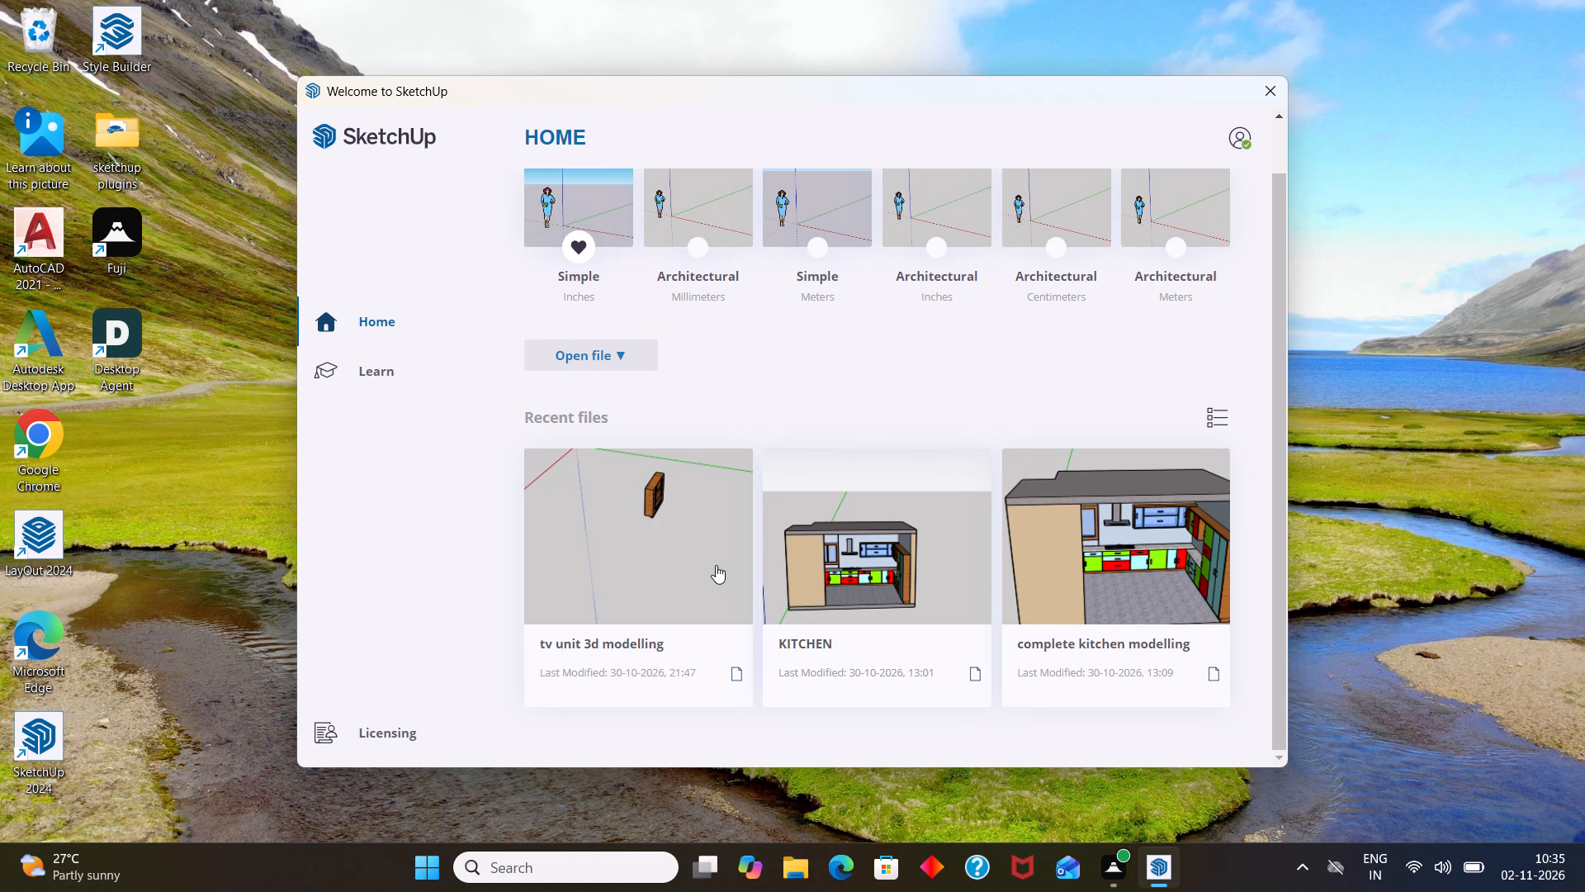
scroll(716, 565, up, 1)
scroll(714, 565, down, 2)
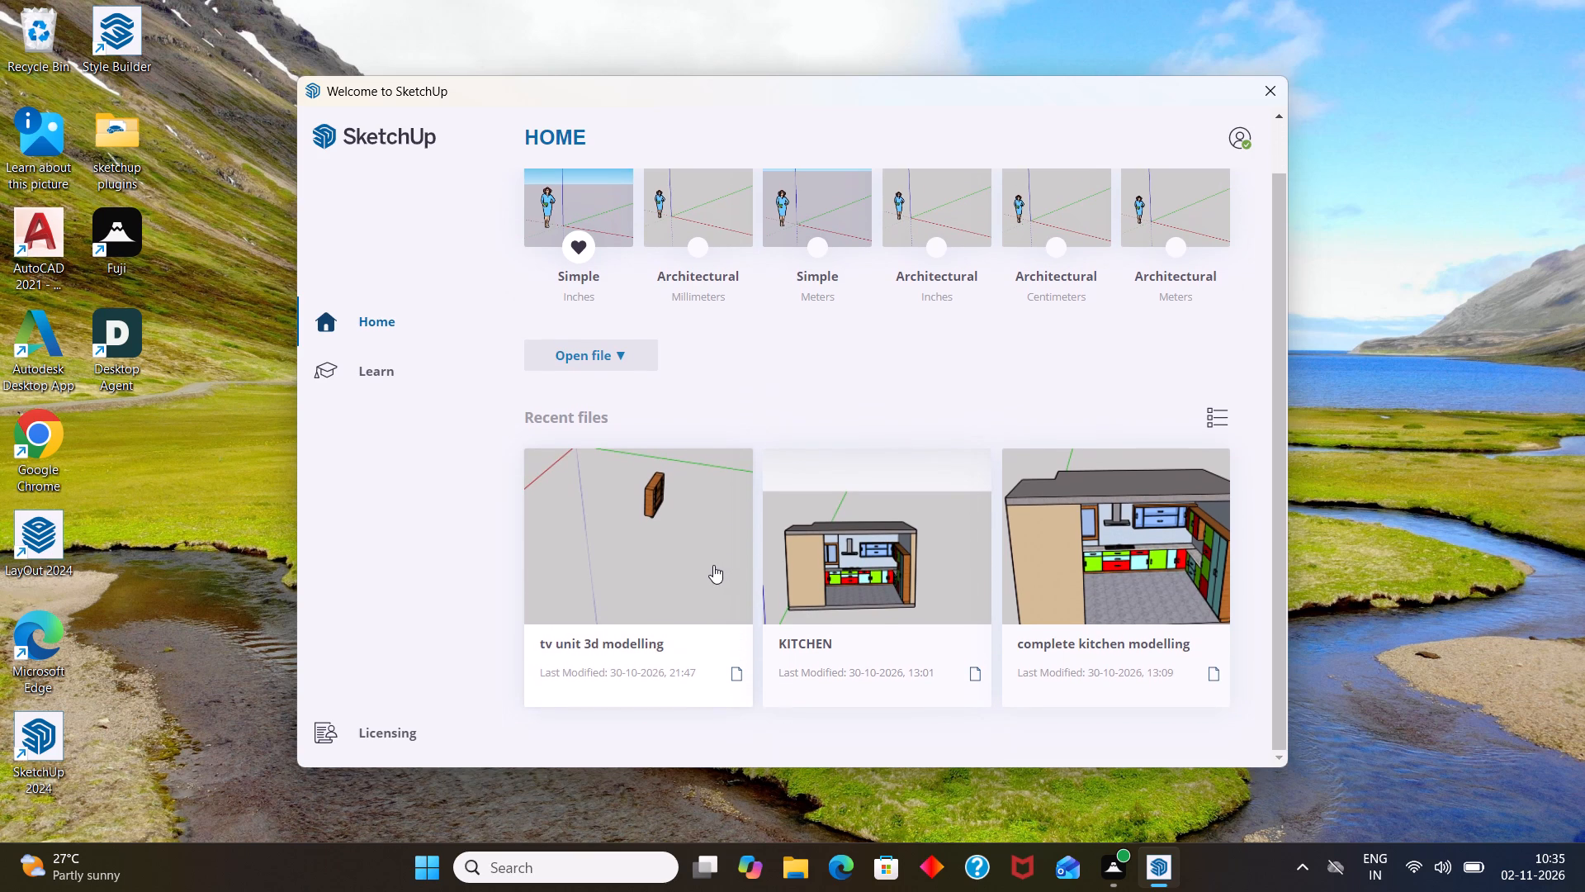
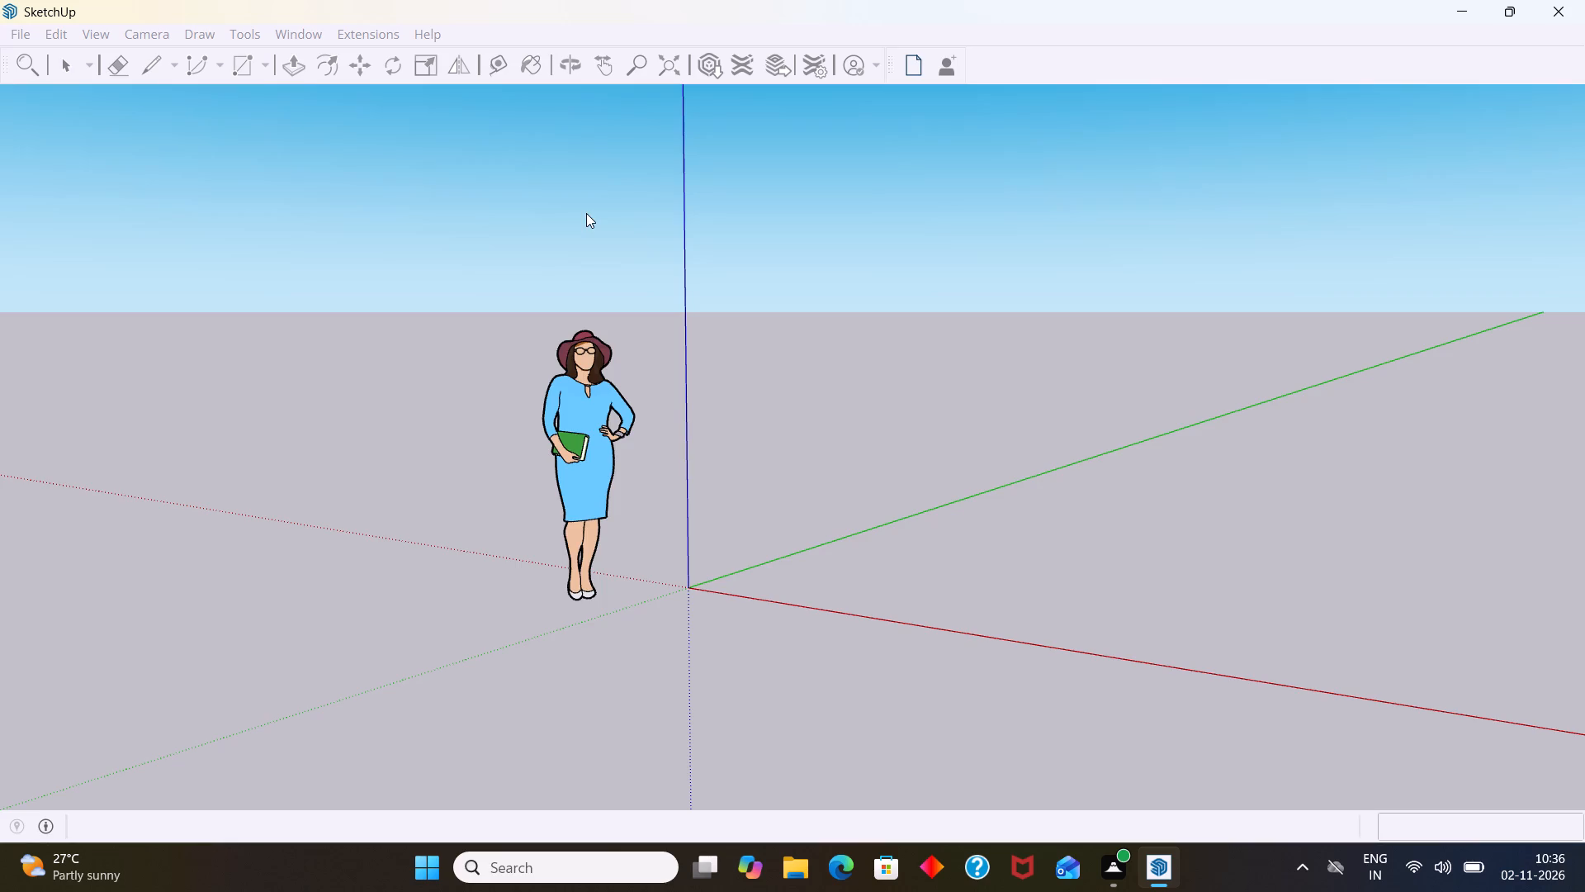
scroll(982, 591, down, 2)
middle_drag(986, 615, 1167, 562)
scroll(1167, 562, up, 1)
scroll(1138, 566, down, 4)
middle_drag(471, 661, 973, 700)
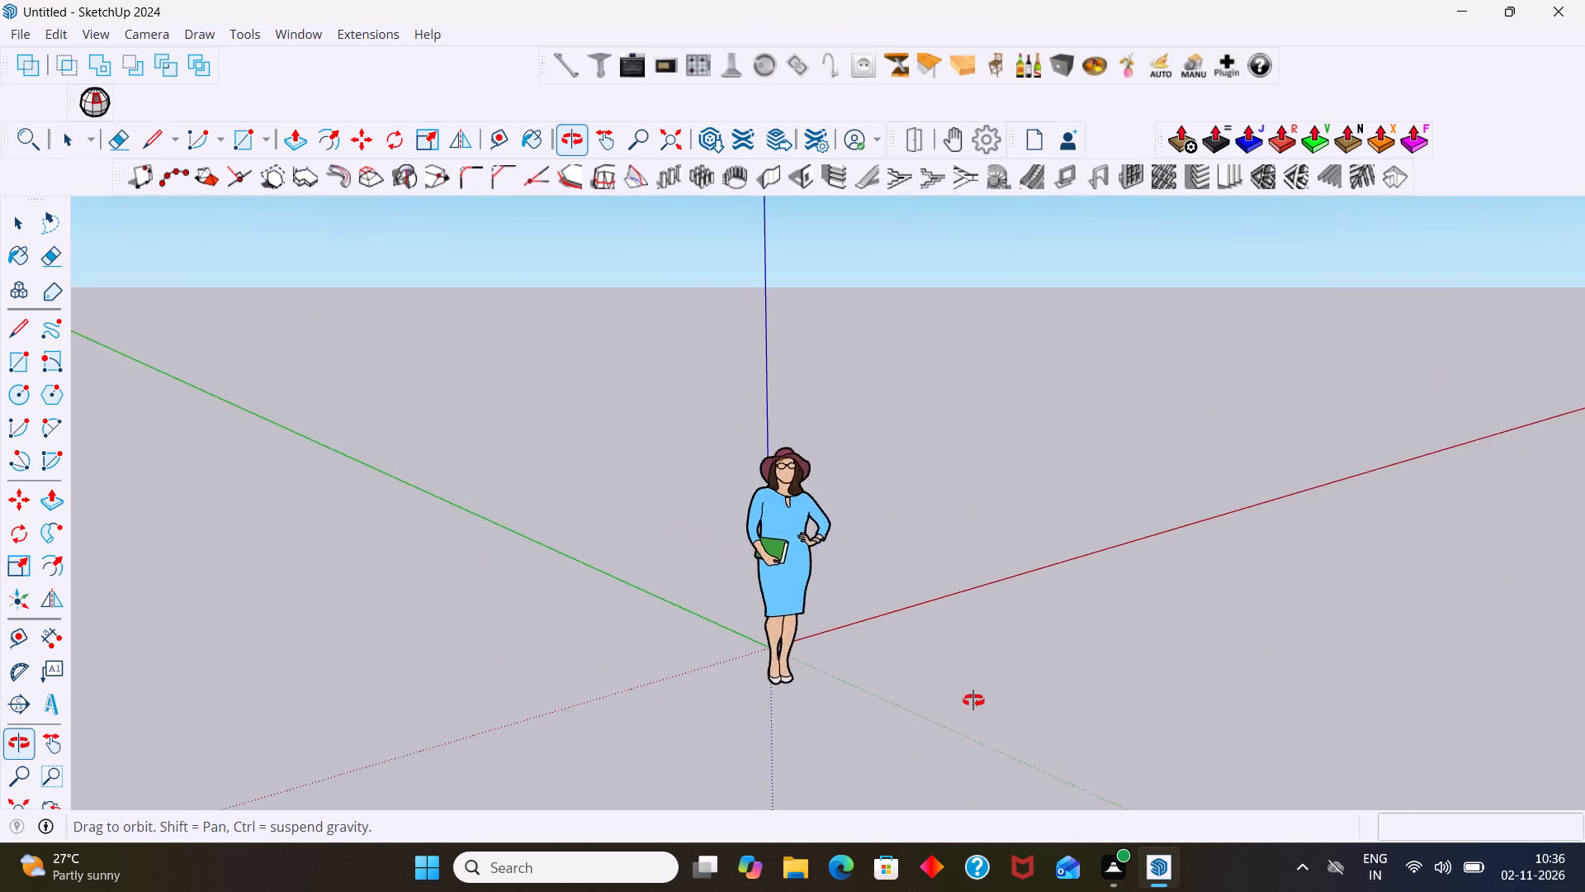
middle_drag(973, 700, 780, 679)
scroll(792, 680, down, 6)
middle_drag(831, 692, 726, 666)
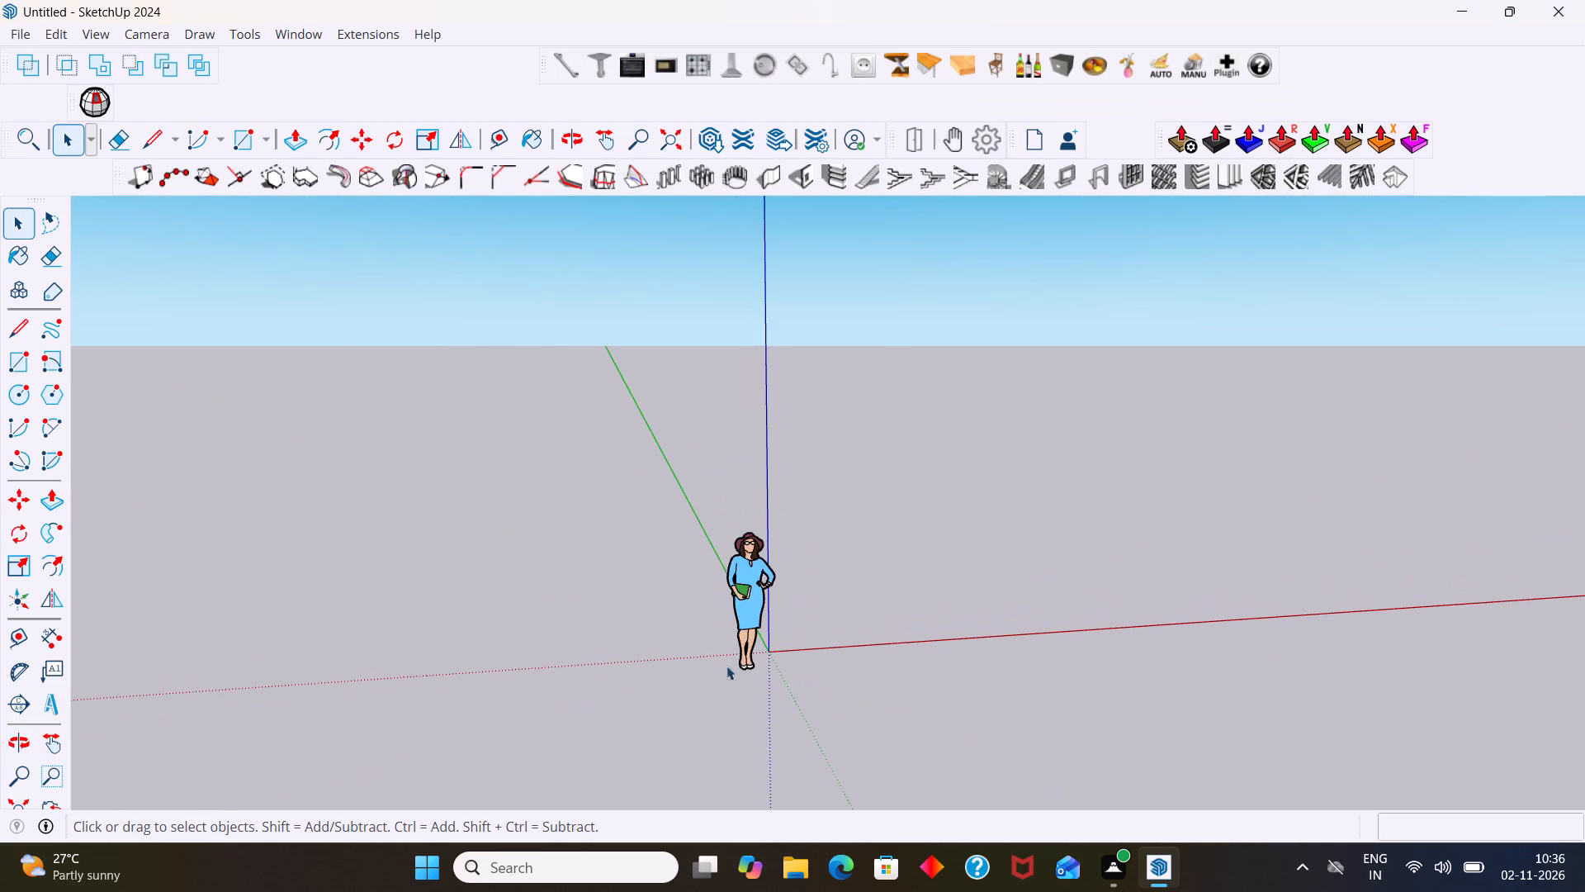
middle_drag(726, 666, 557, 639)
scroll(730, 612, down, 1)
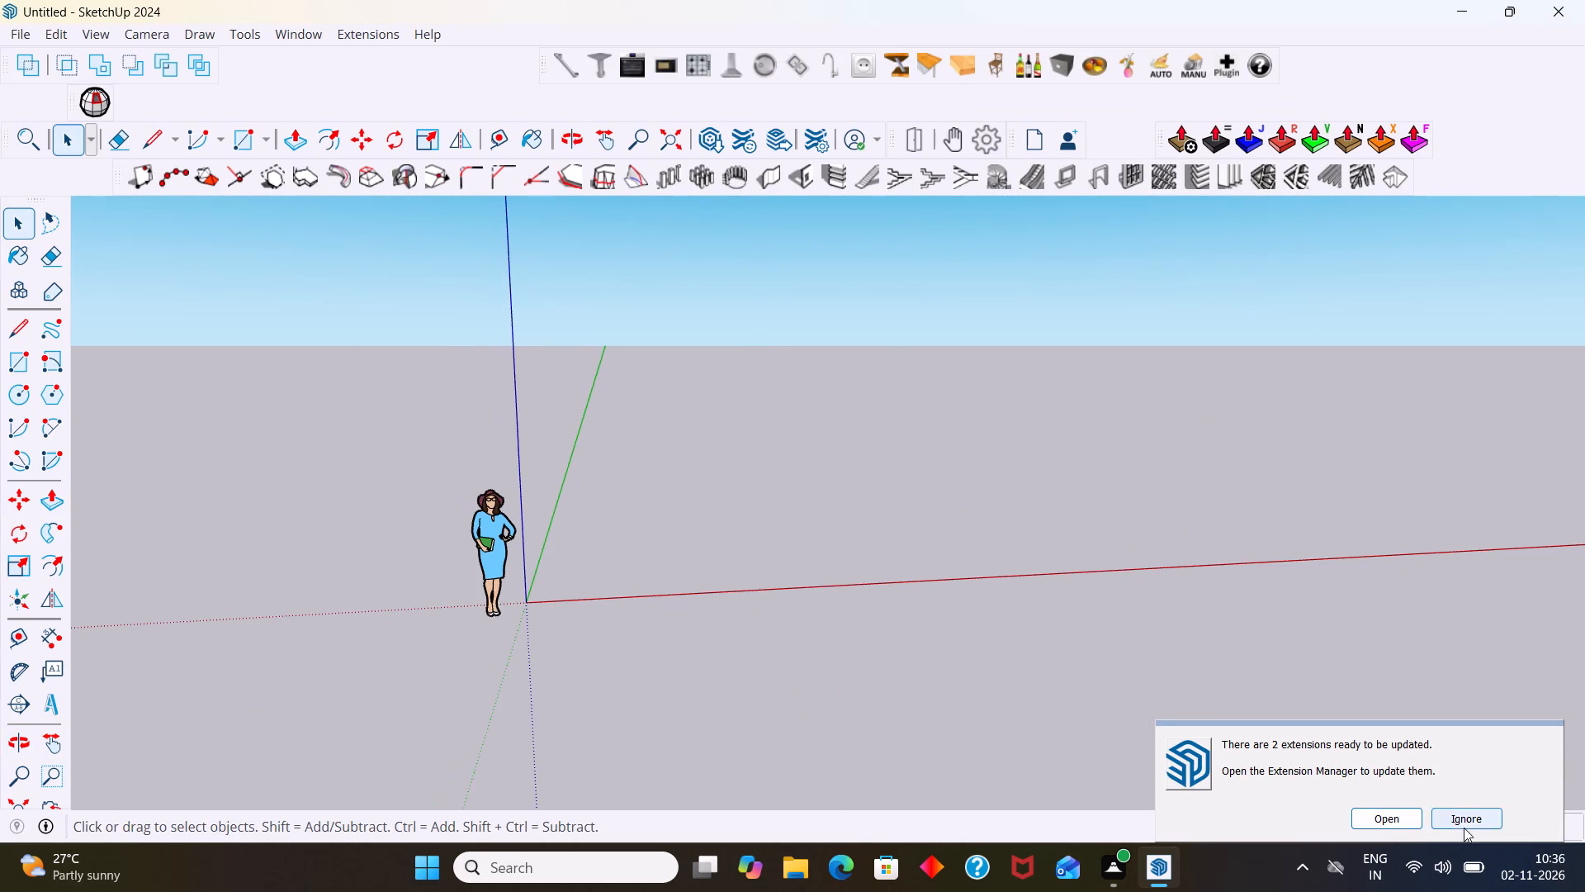
Ignore the notice about available extension updates.
click(1464, 828)
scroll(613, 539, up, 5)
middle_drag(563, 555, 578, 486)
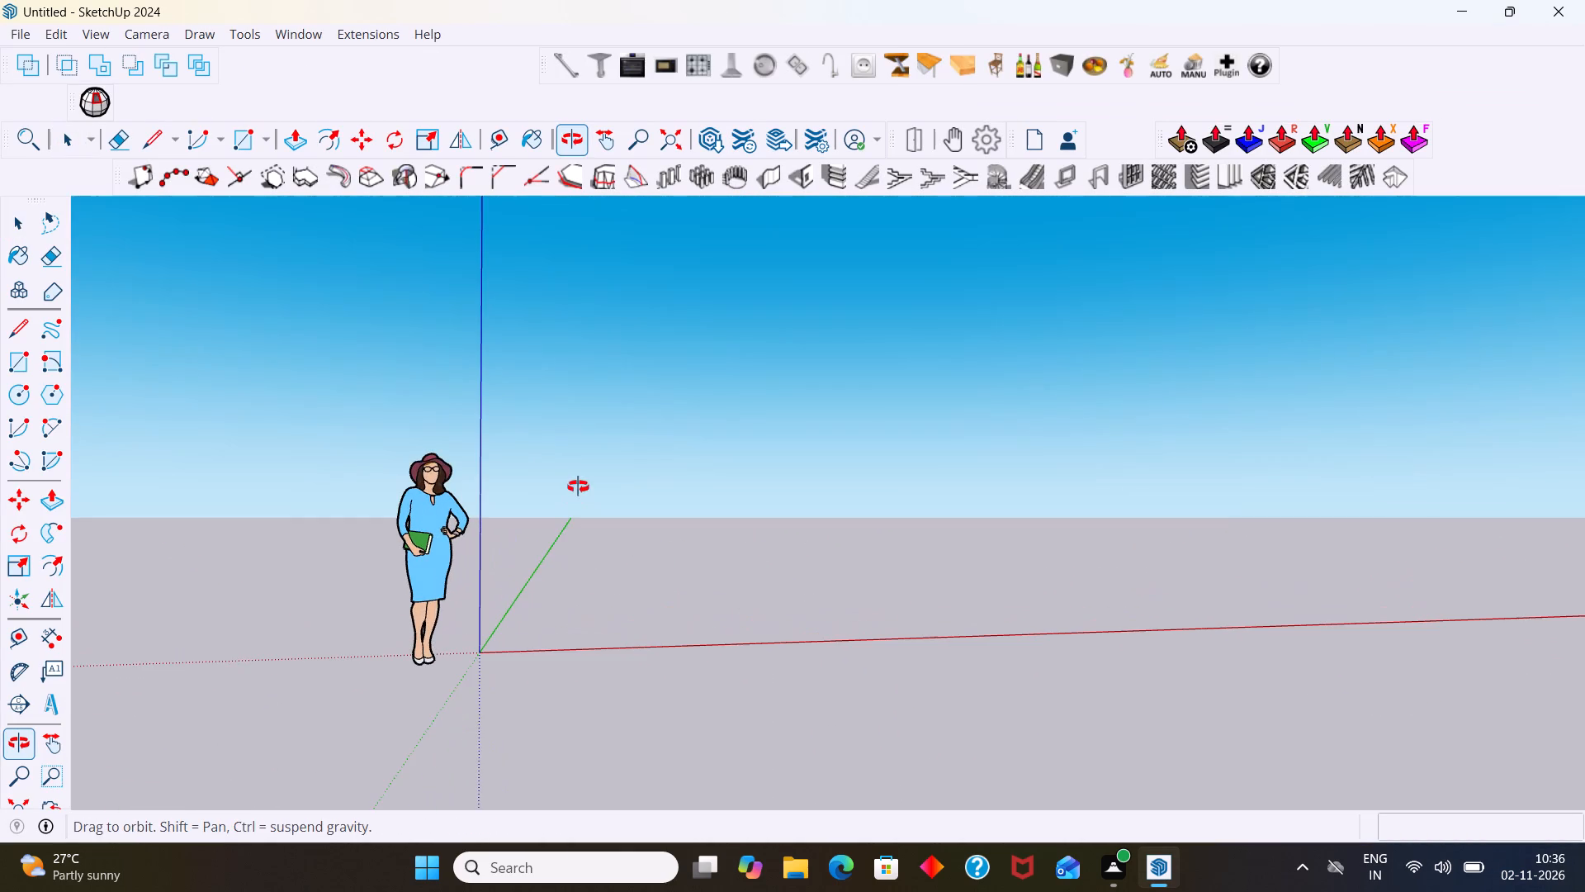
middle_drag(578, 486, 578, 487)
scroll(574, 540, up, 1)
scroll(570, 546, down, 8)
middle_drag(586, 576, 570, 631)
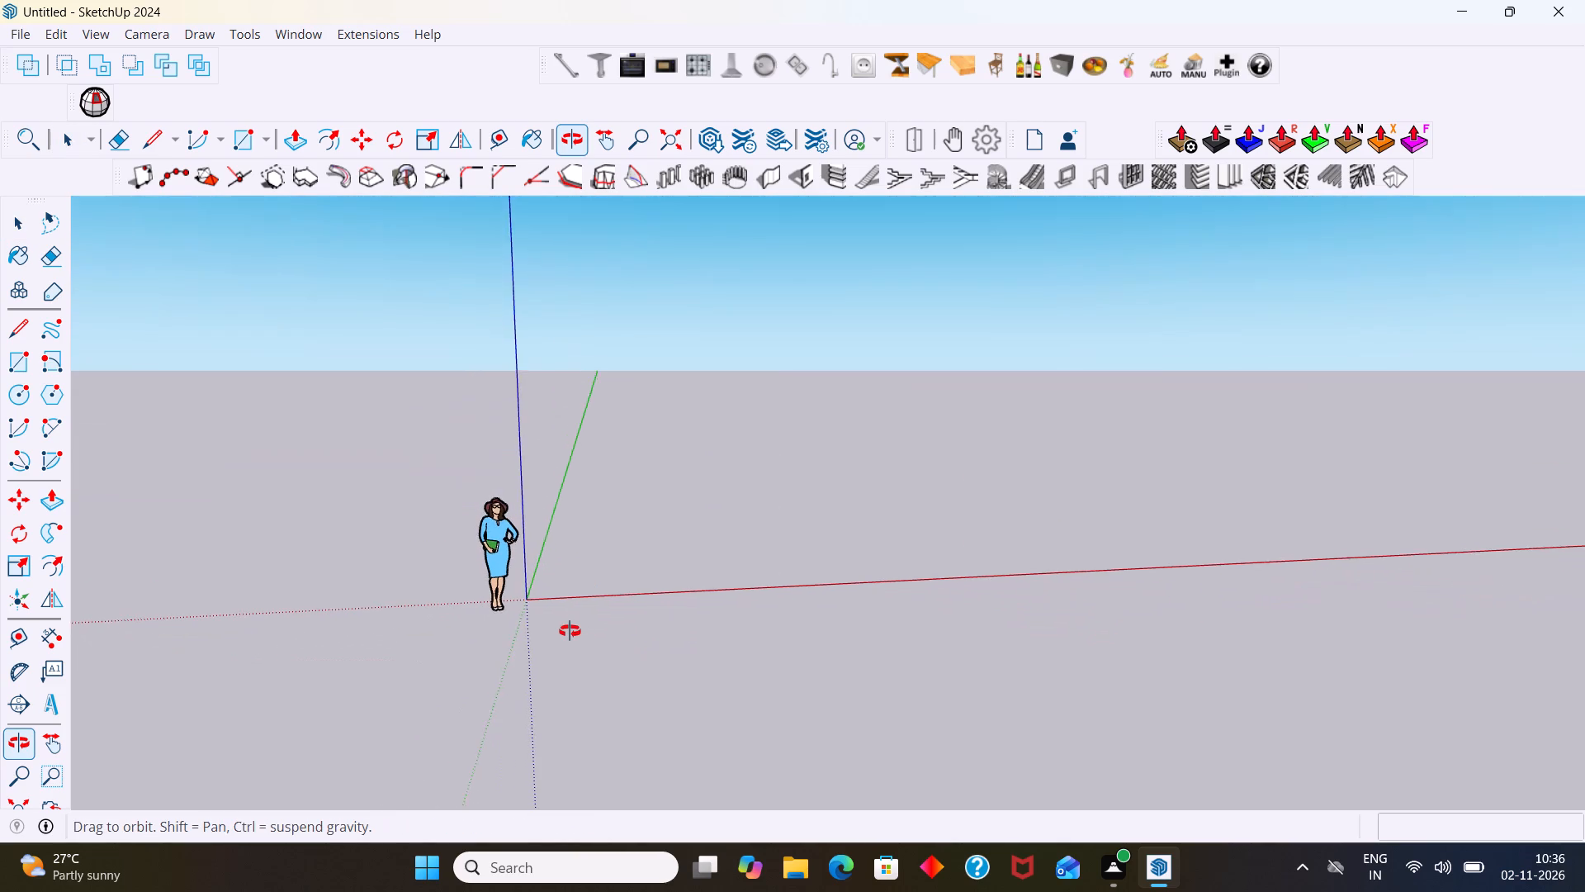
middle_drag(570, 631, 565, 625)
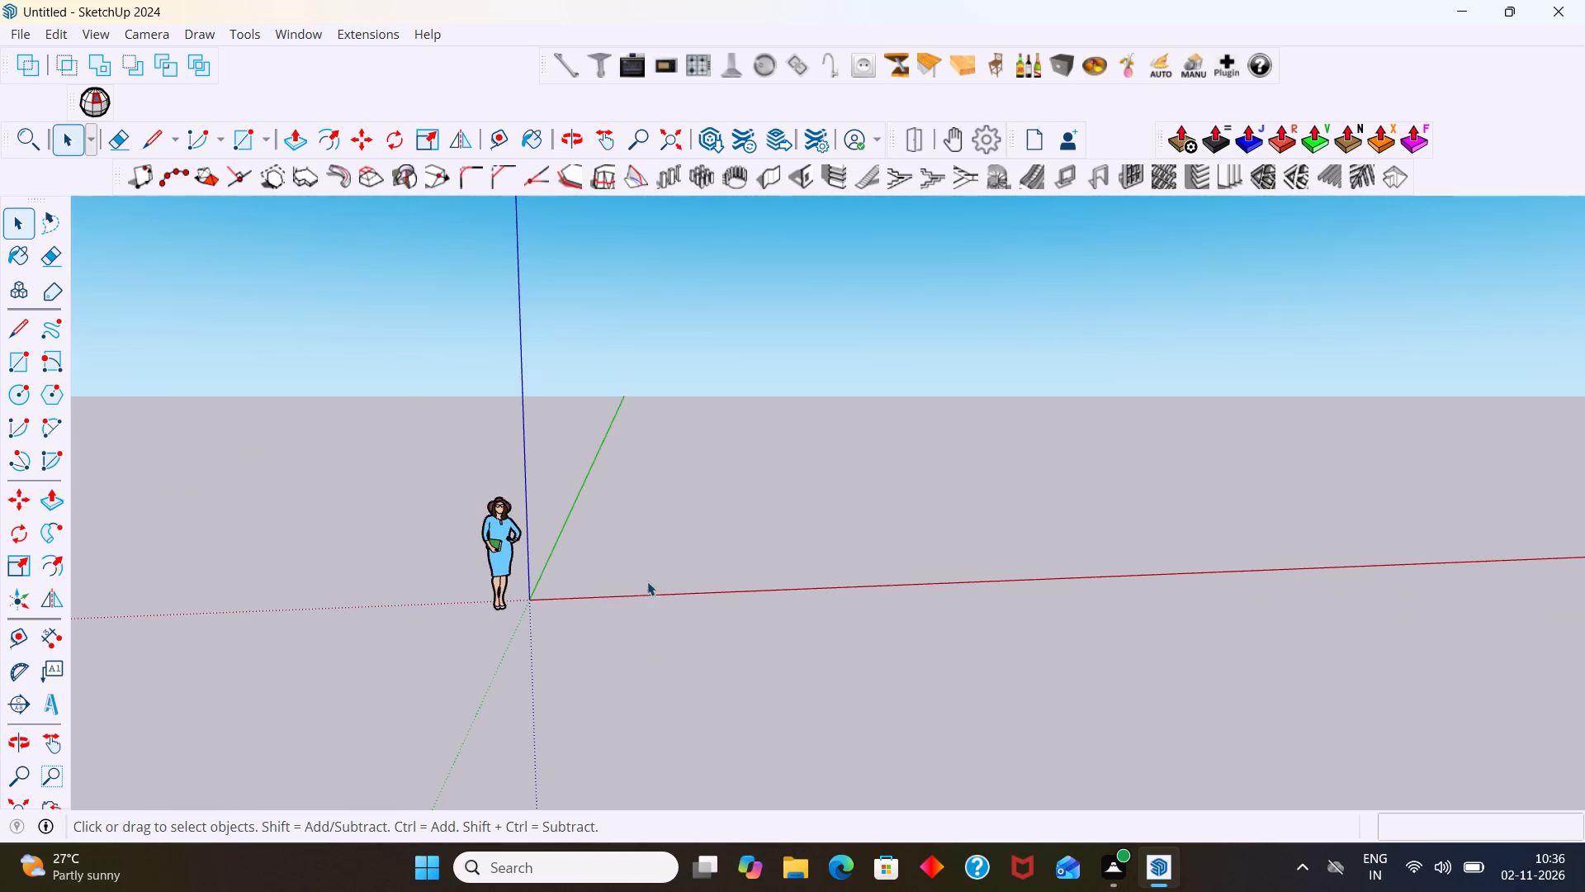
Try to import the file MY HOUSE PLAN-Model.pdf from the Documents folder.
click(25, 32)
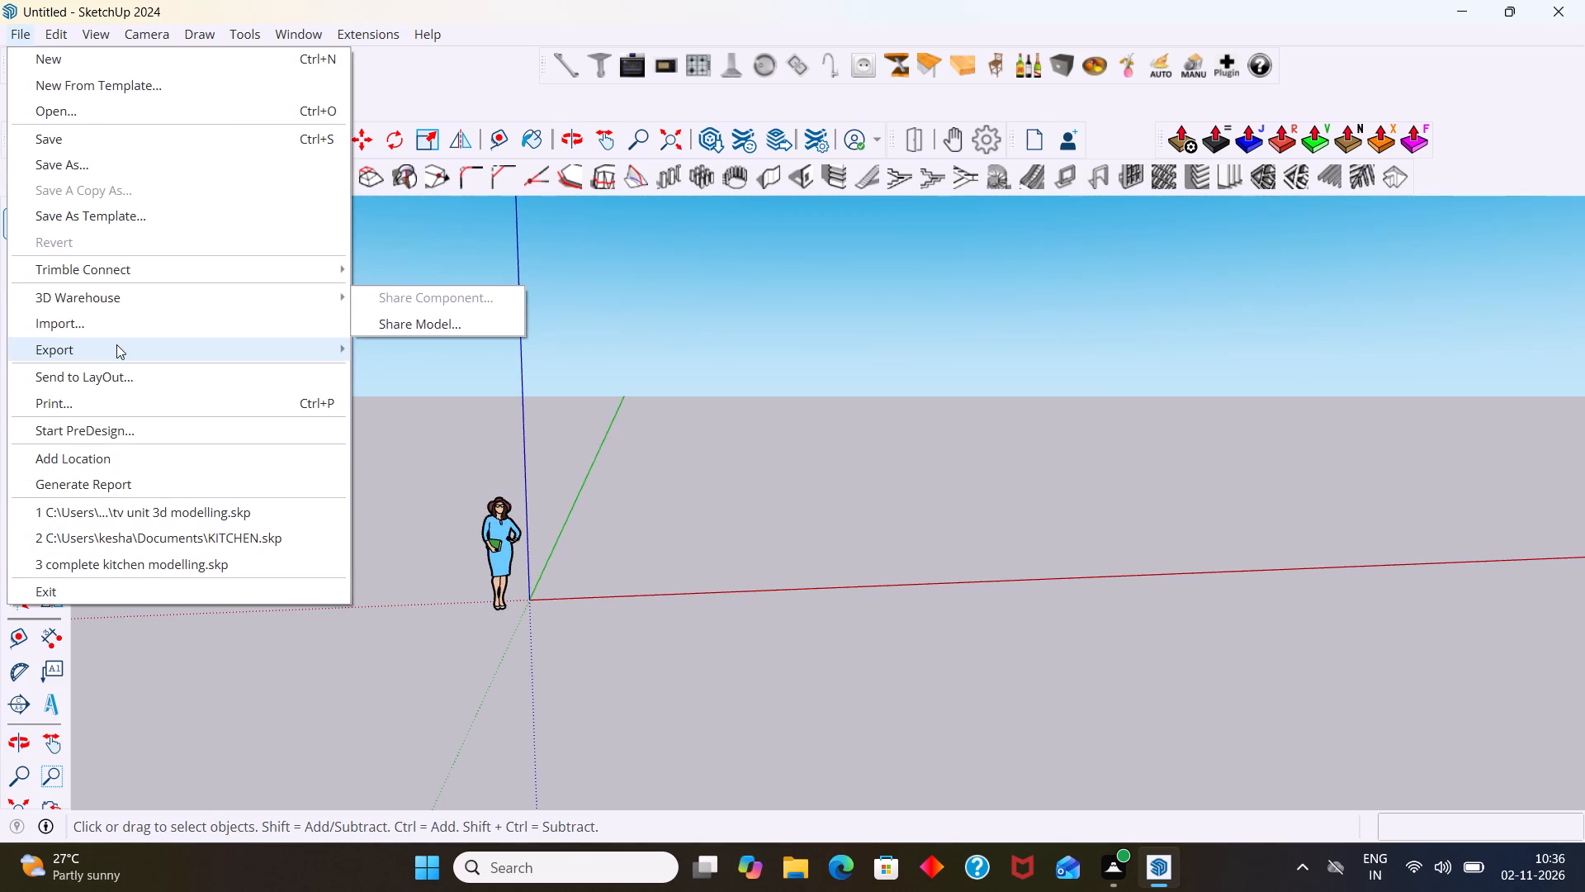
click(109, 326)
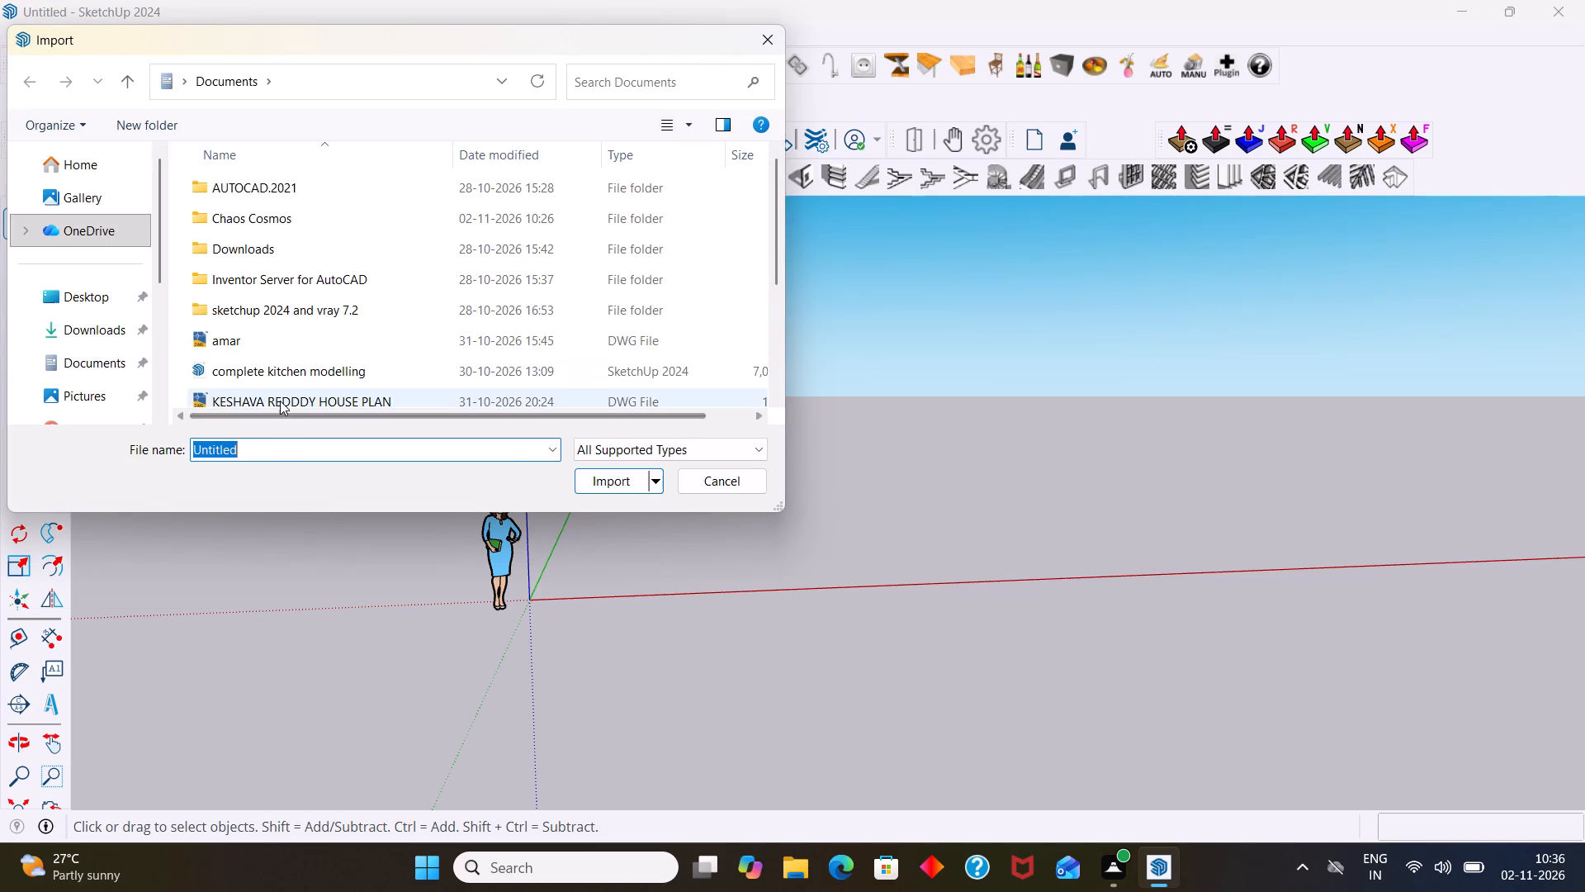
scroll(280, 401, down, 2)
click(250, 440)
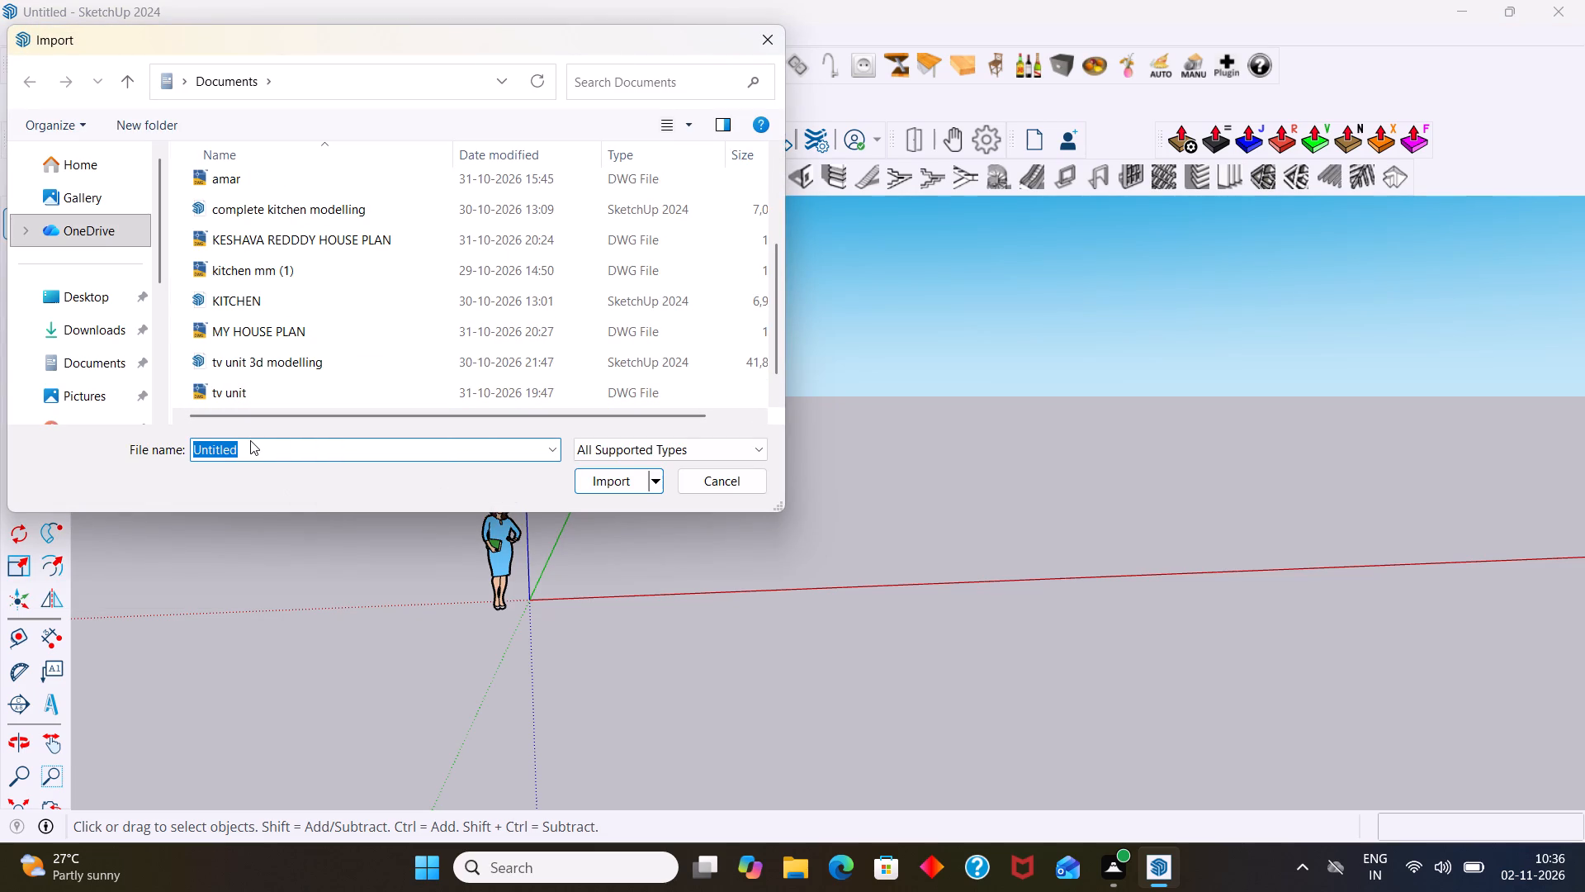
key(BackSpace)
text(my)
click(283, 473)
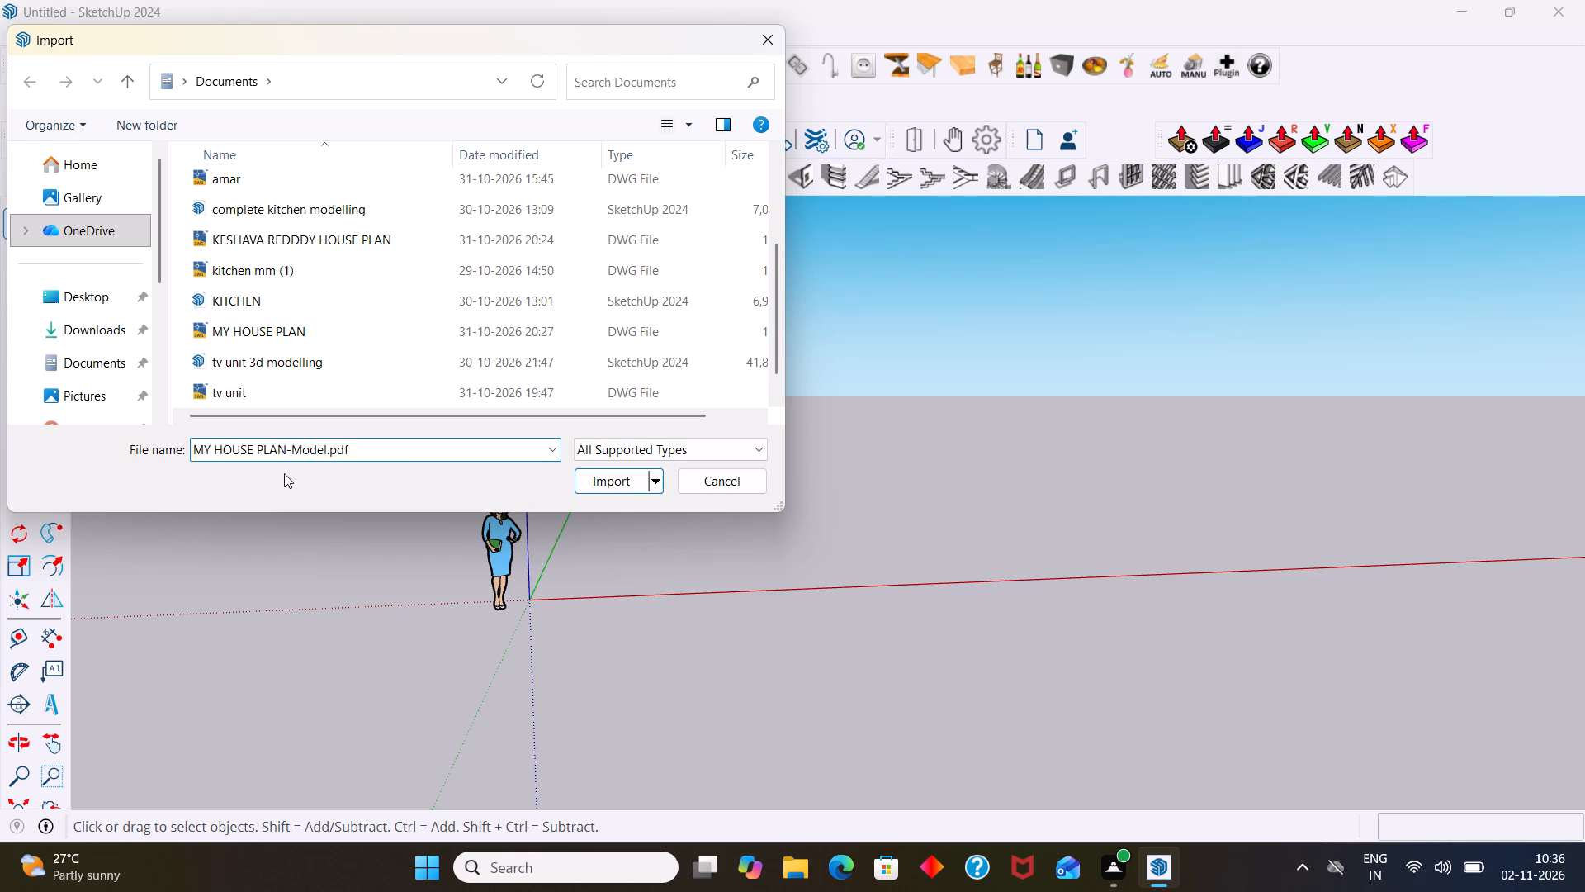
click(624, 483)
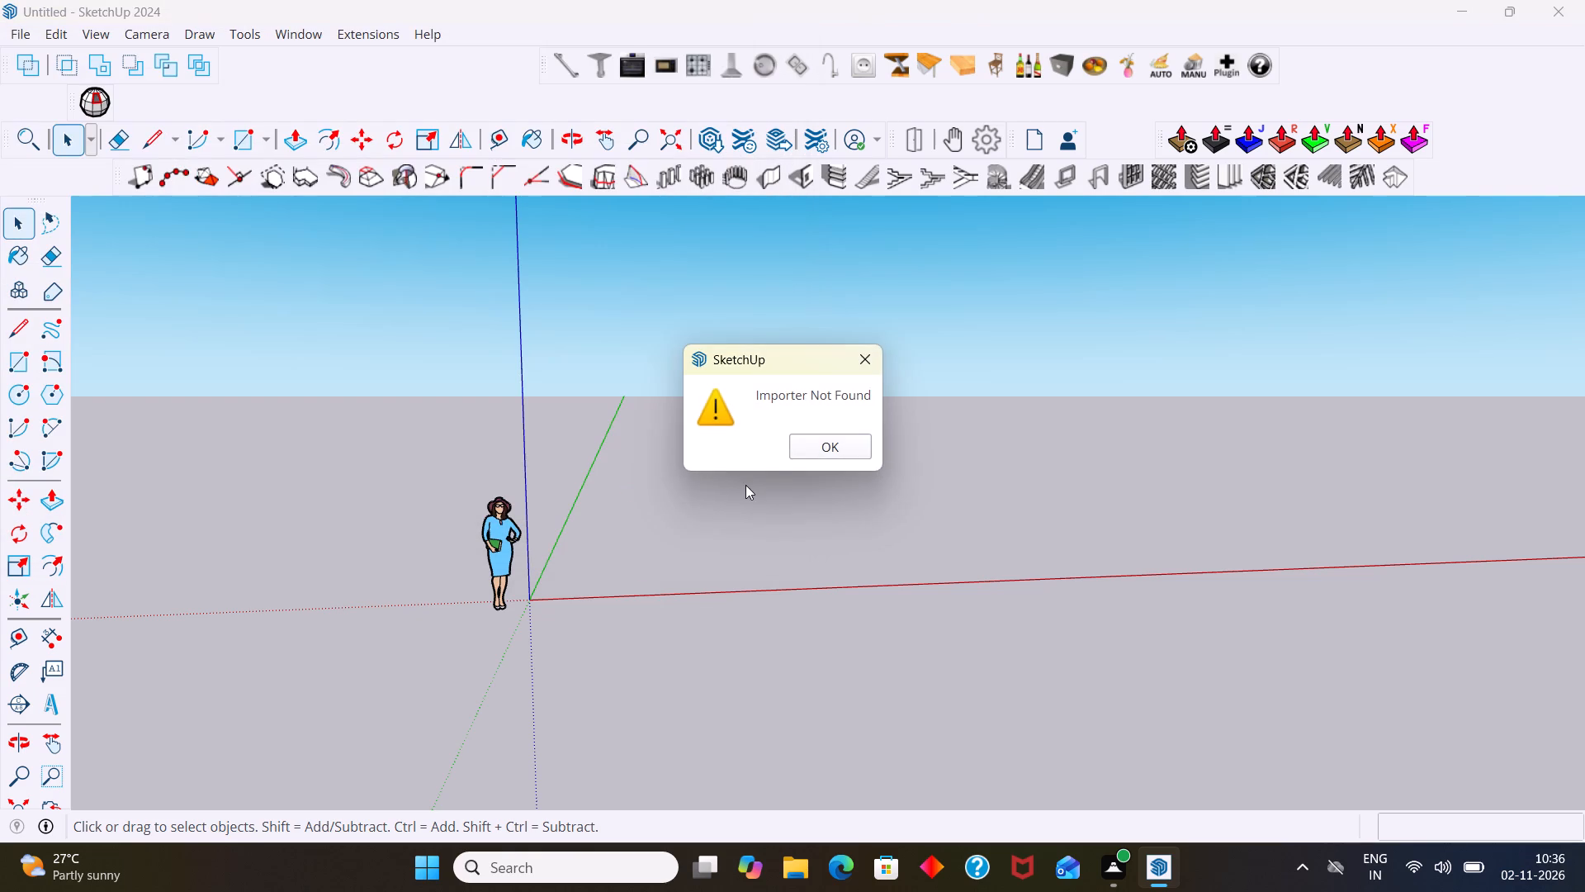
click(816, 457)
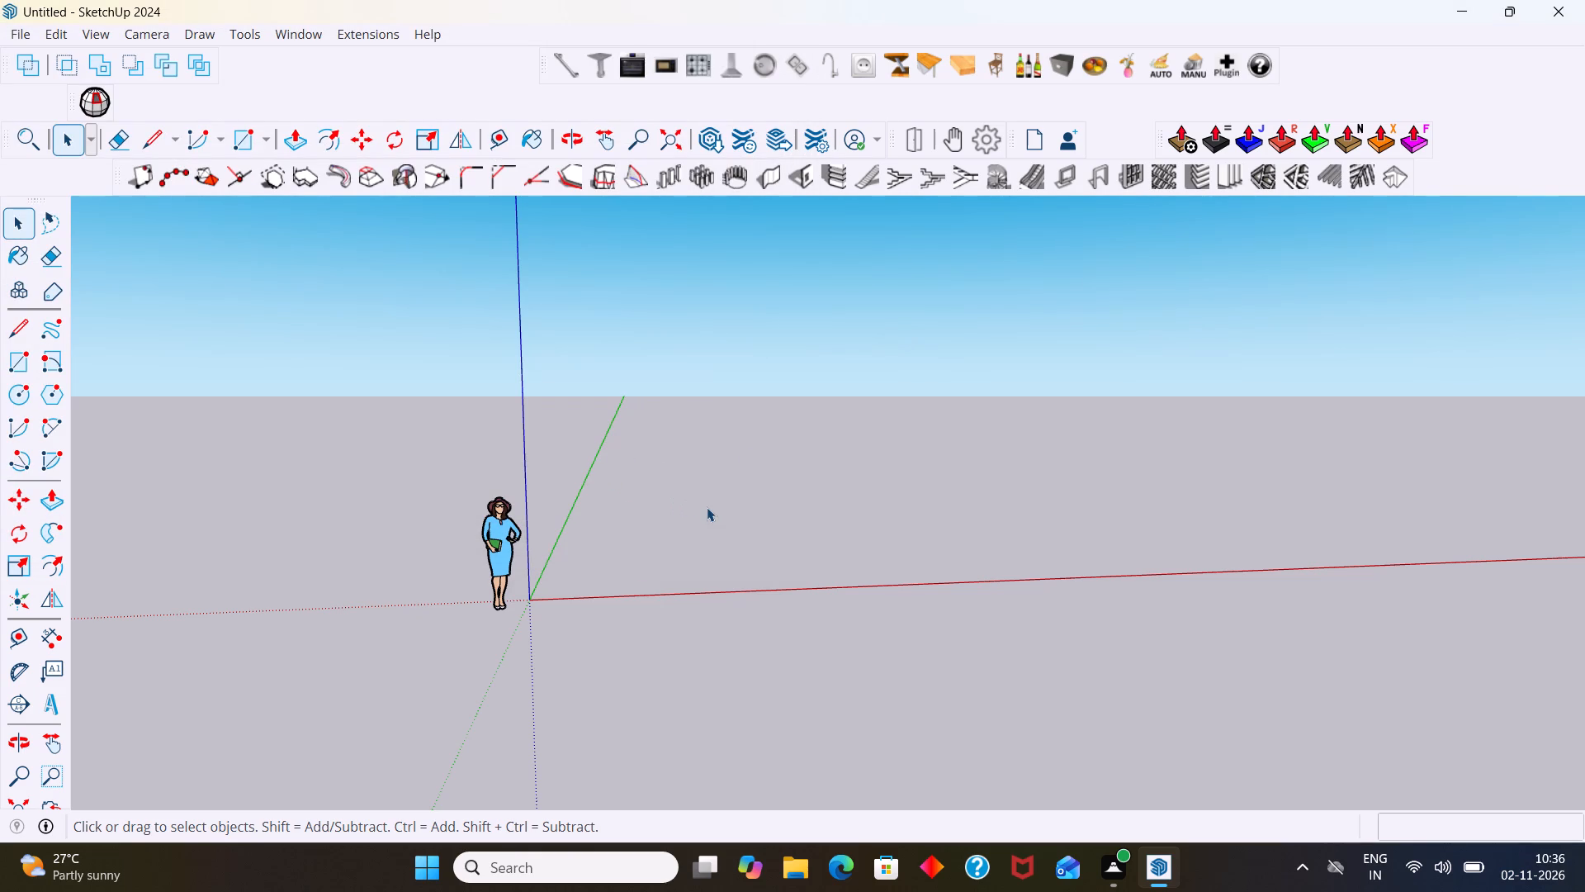
Import the AutoCAD drawing MY HOUSE PLAN.dwg from the Documents folder into the model.
scroll(695, 515, down, 2)
middle_drag(700, 524, 741, 515)
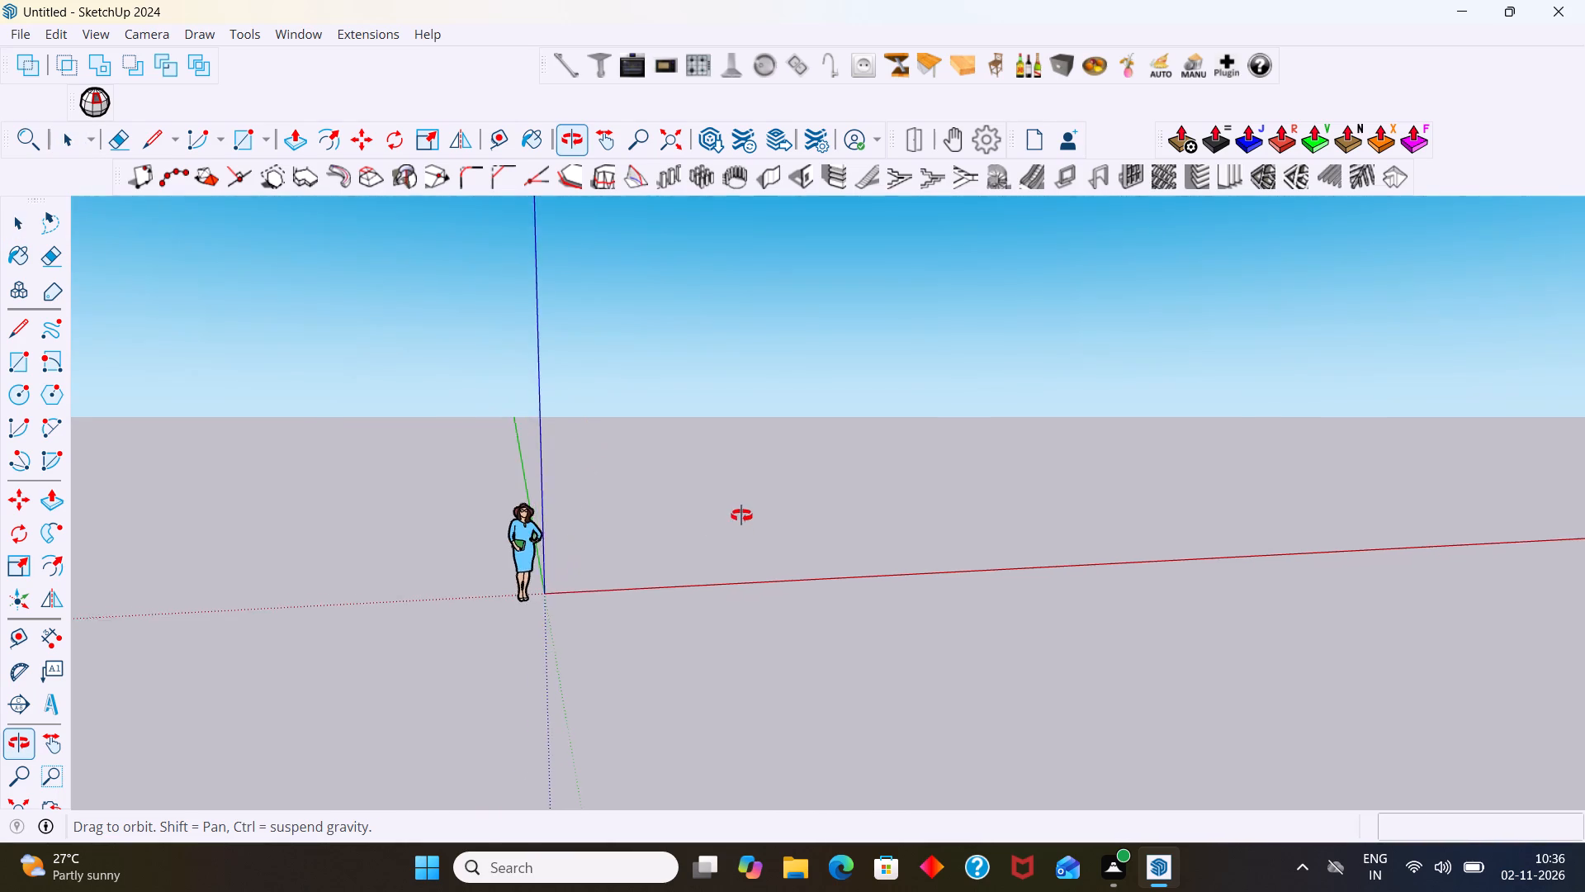
middle_drag(741, 515, 630, 553)
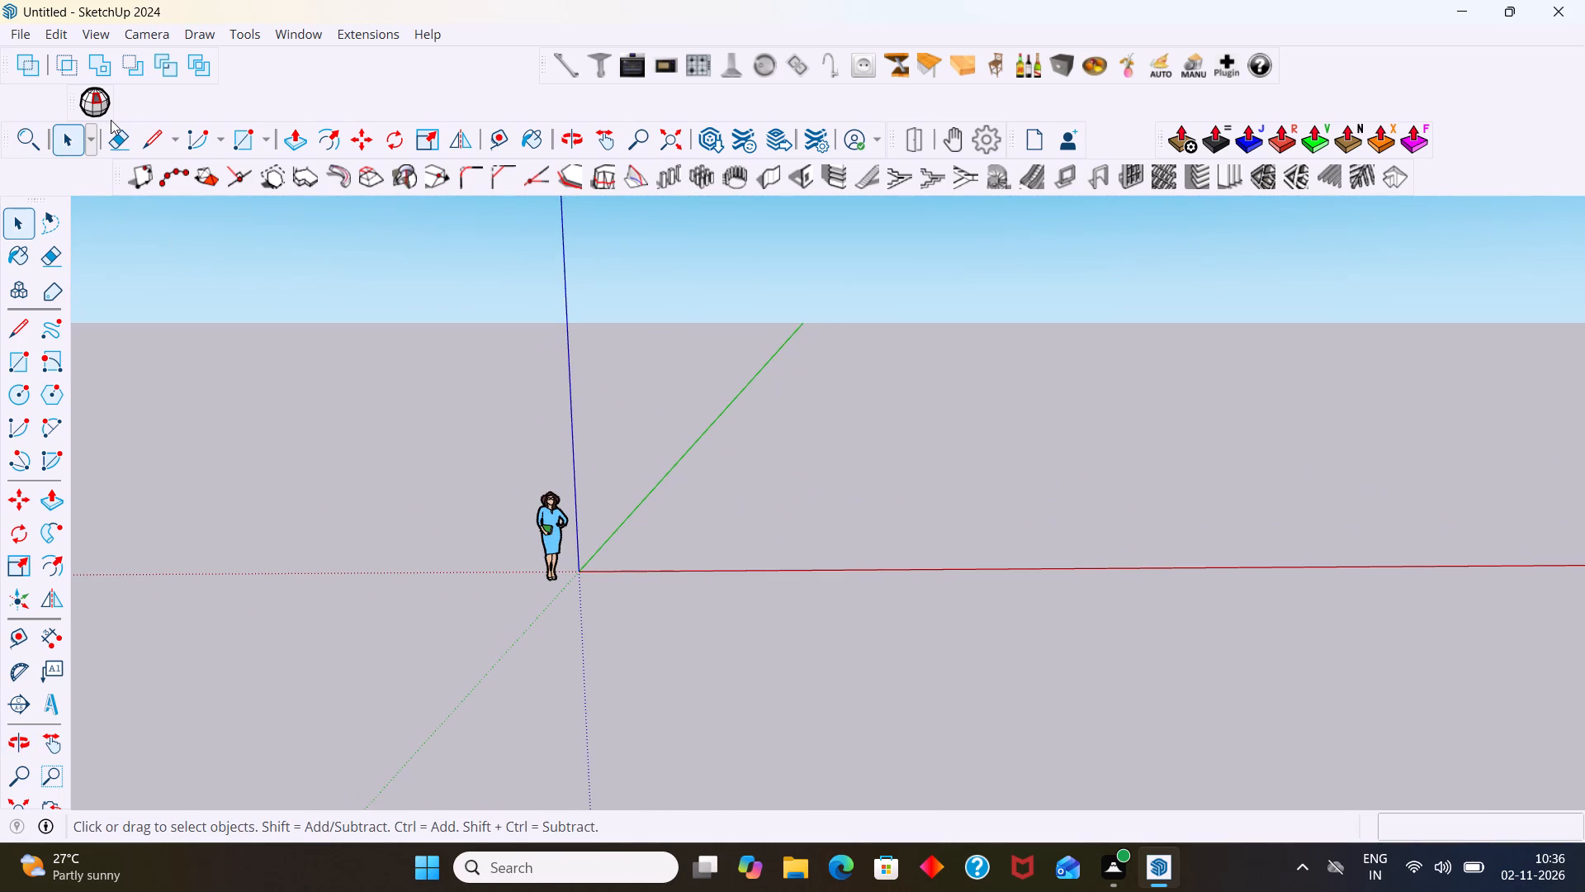
click(24, 36)
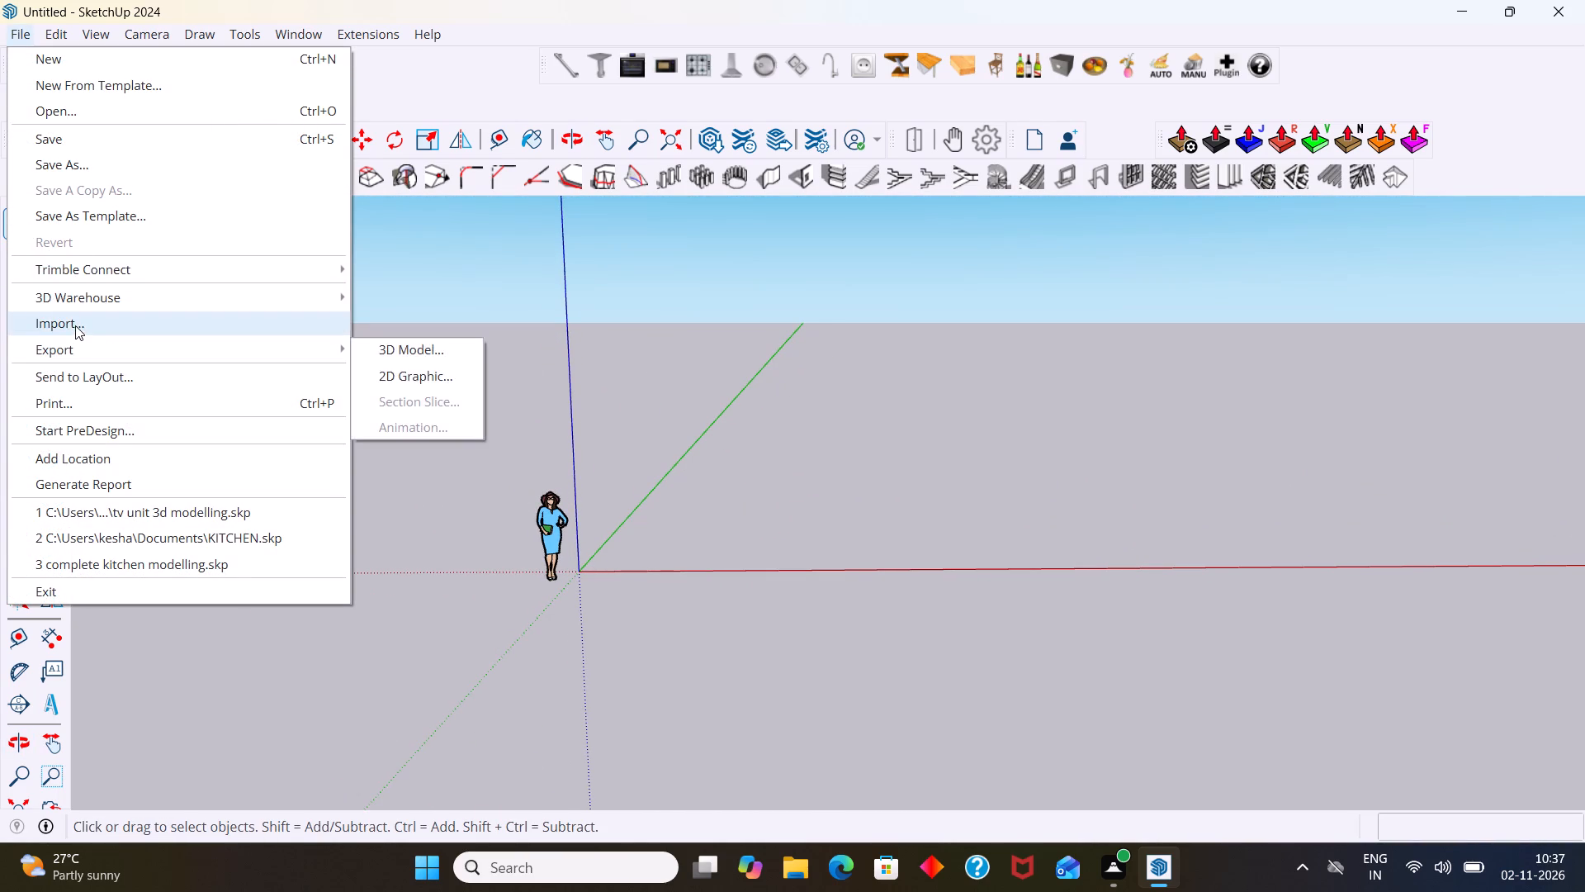
click(75, 325)
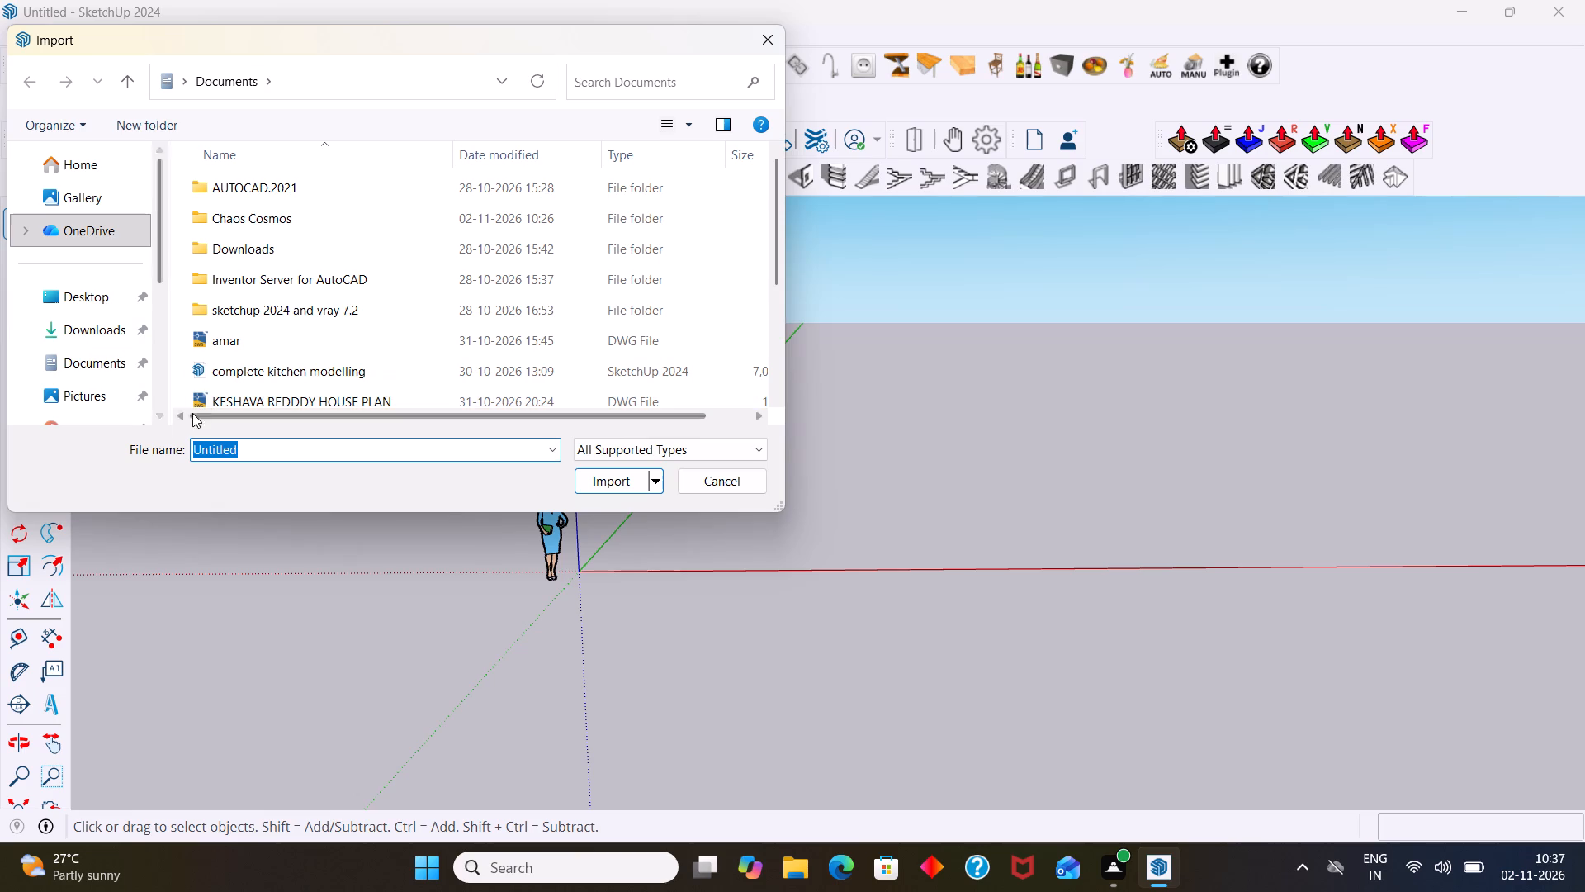
click(111, 362)
click(233, 453)
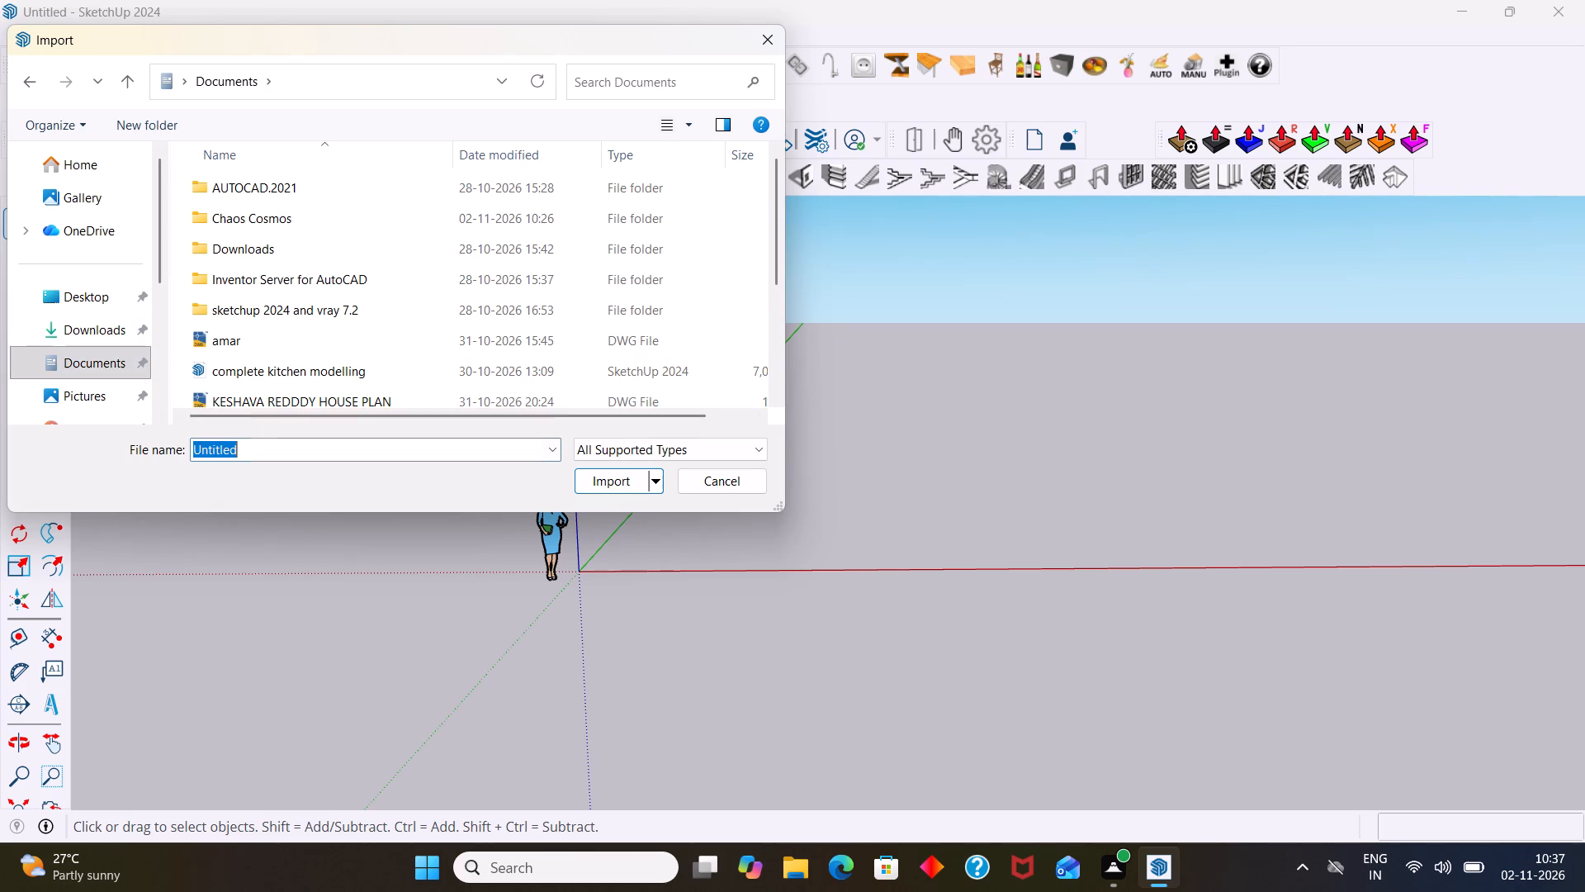
key(BackSpace)
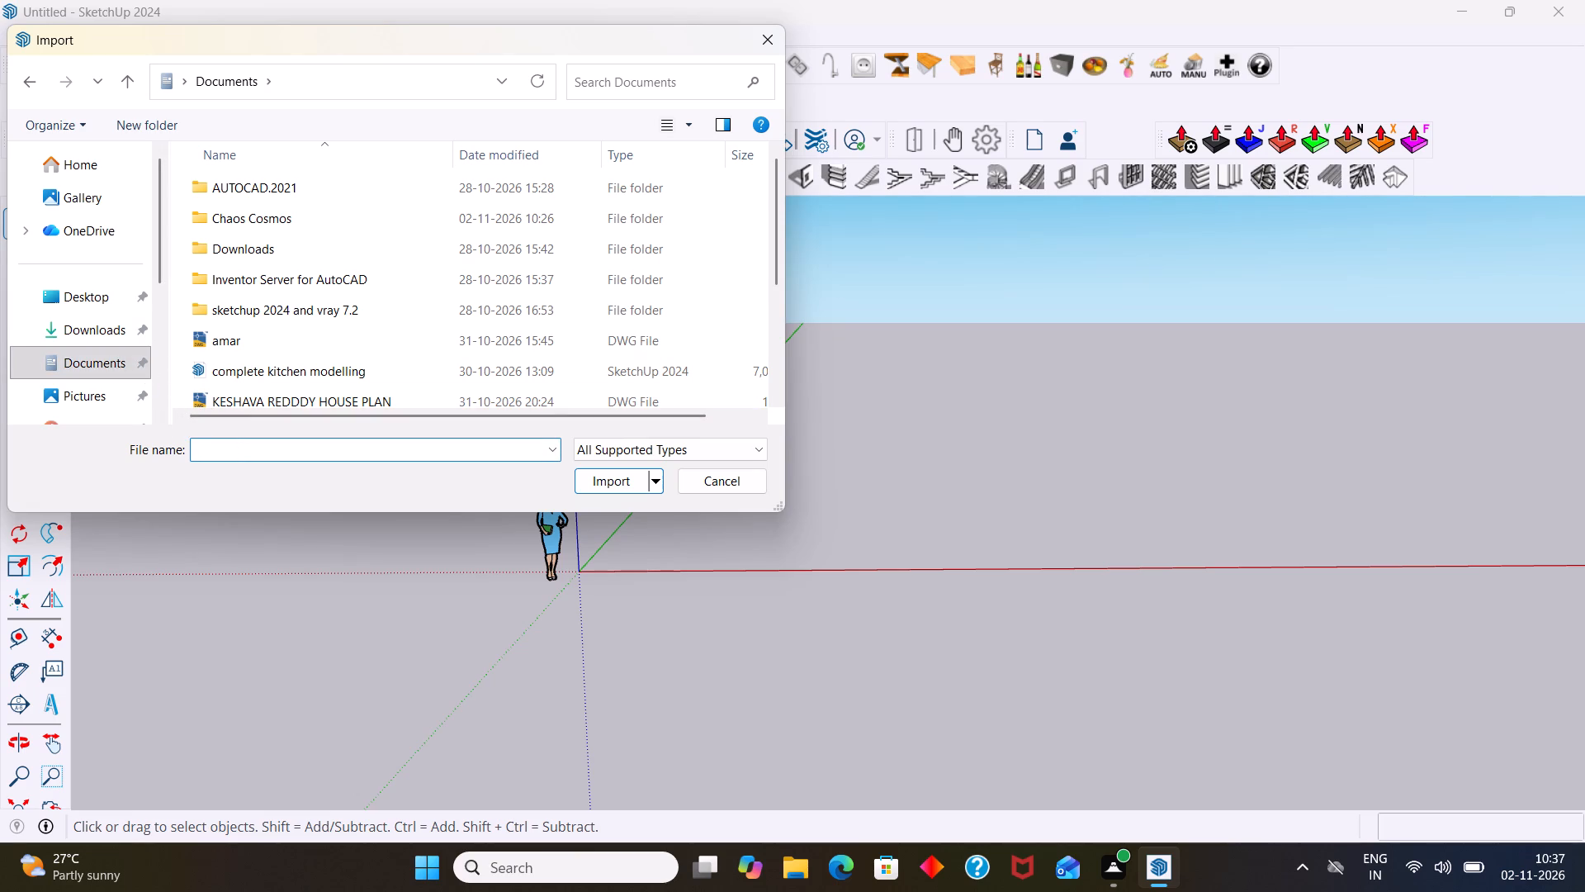
key(m)
key(u)
key(BackSpace)
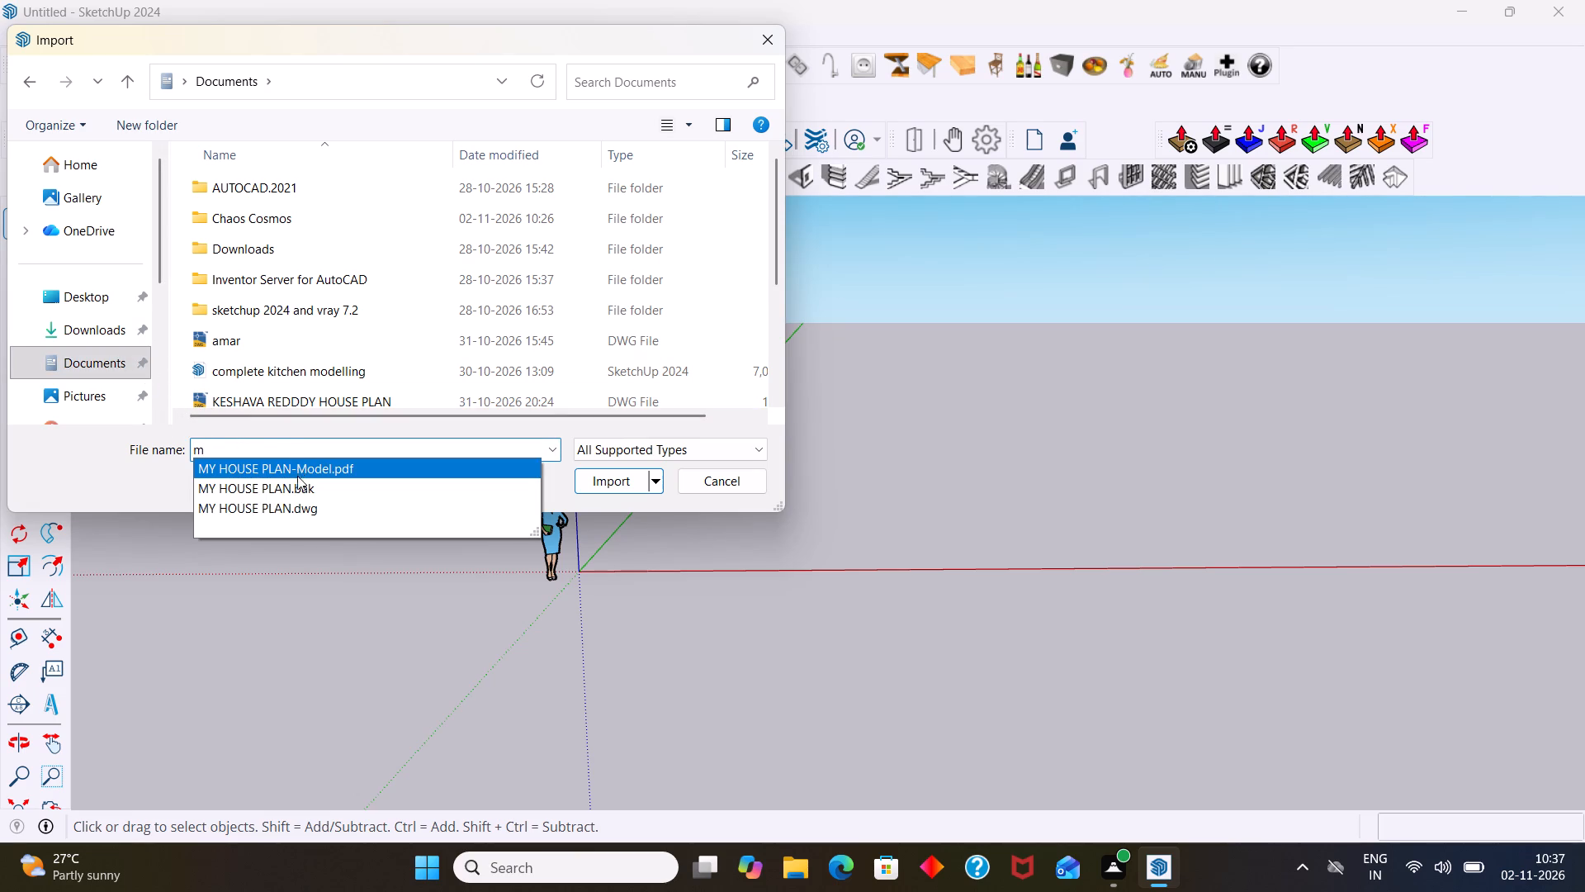
click(297, 510)
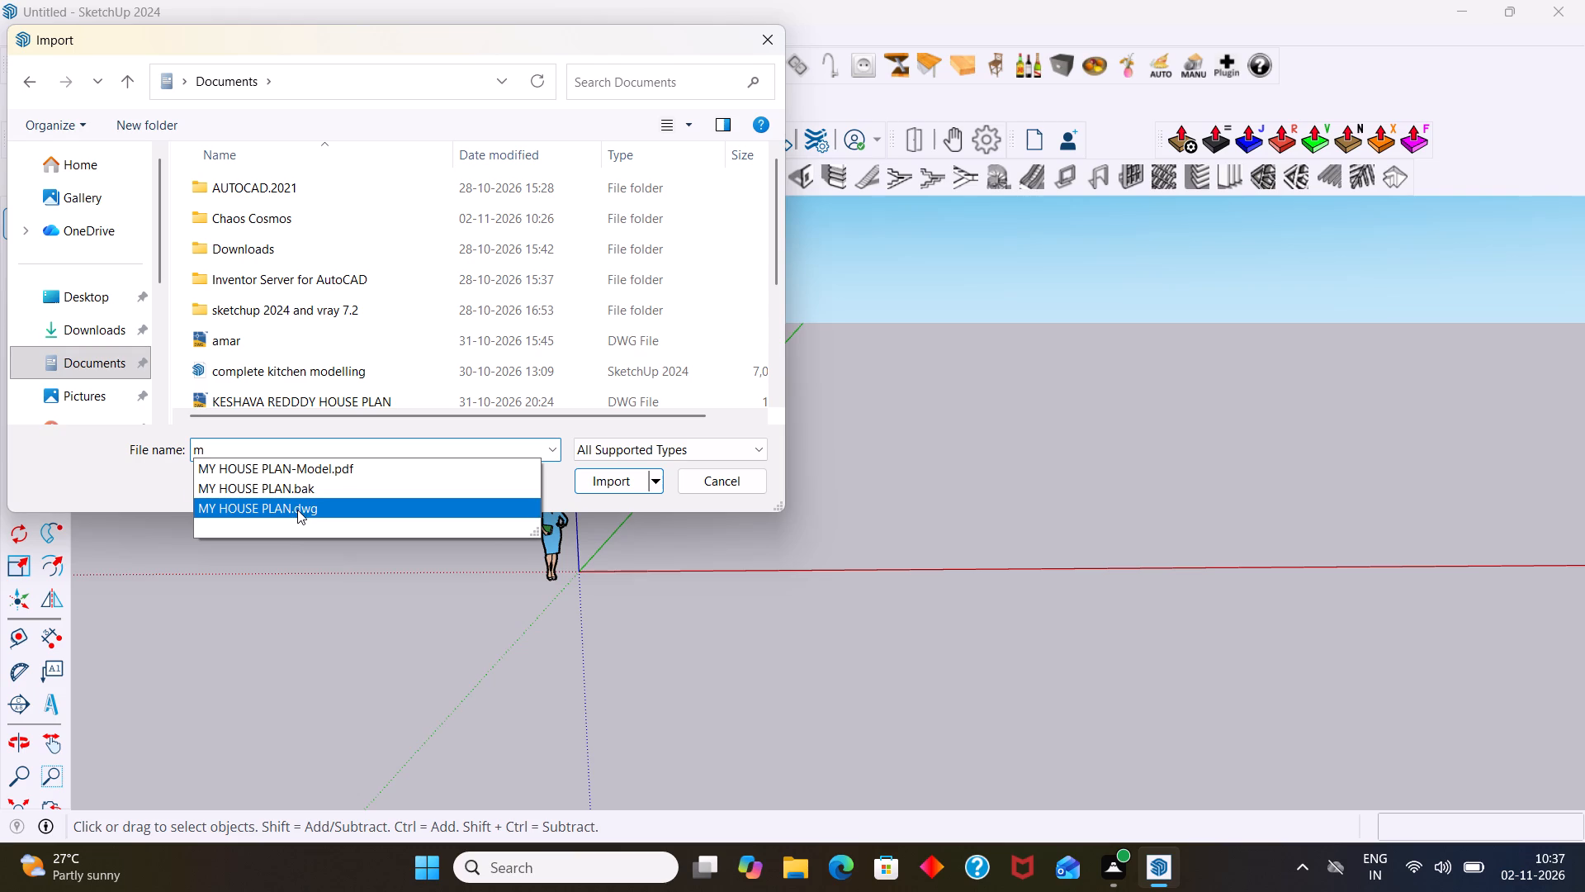
click(624, 482)
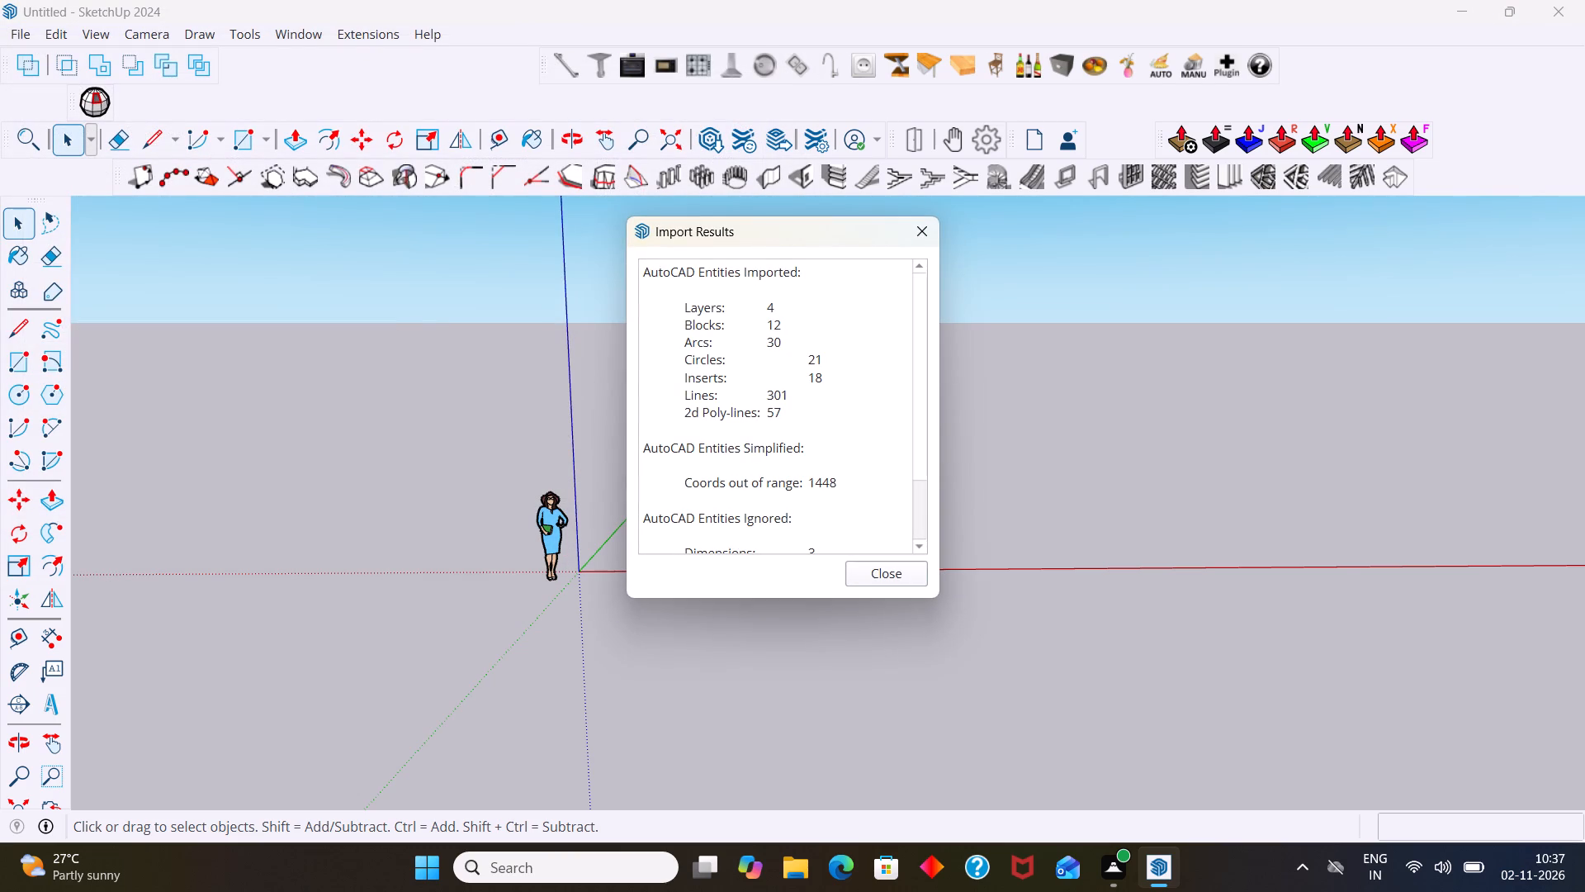
Read through the import results for imported, simplified and ignored AutoCAD entities, and close the report.
scroll(821, 543, down, 7)
scroll(845, 496, up, 8)
scroll(847, 493, down, 5)
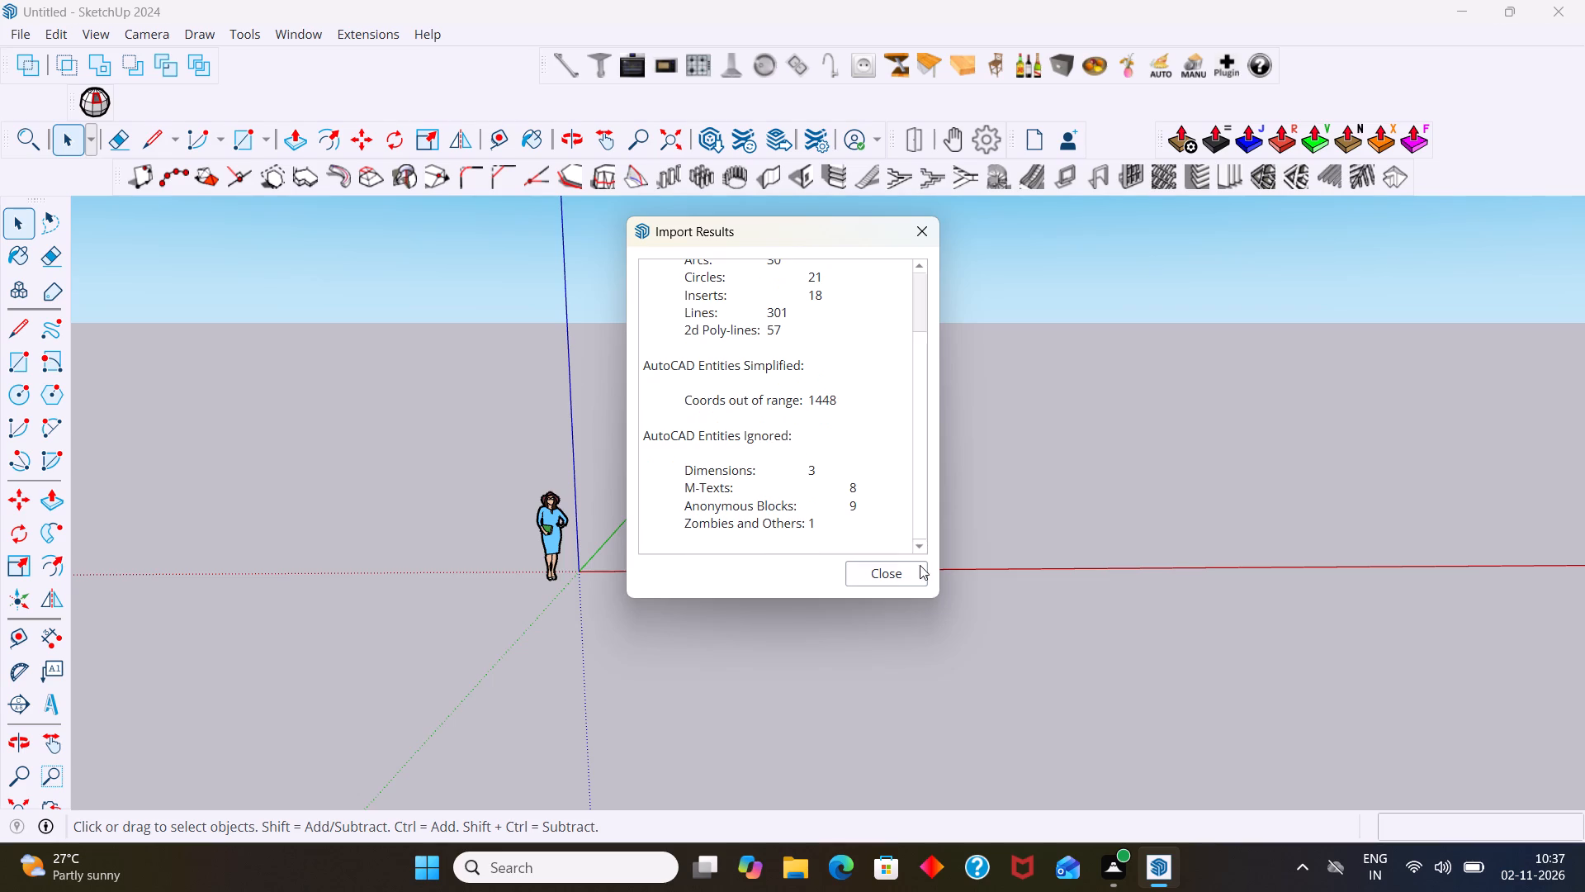
click(908, 572)
Examine the imported house plan's walls, rooms and furniture layout from several angles and distances.
scroll(784, 577, down, 2)
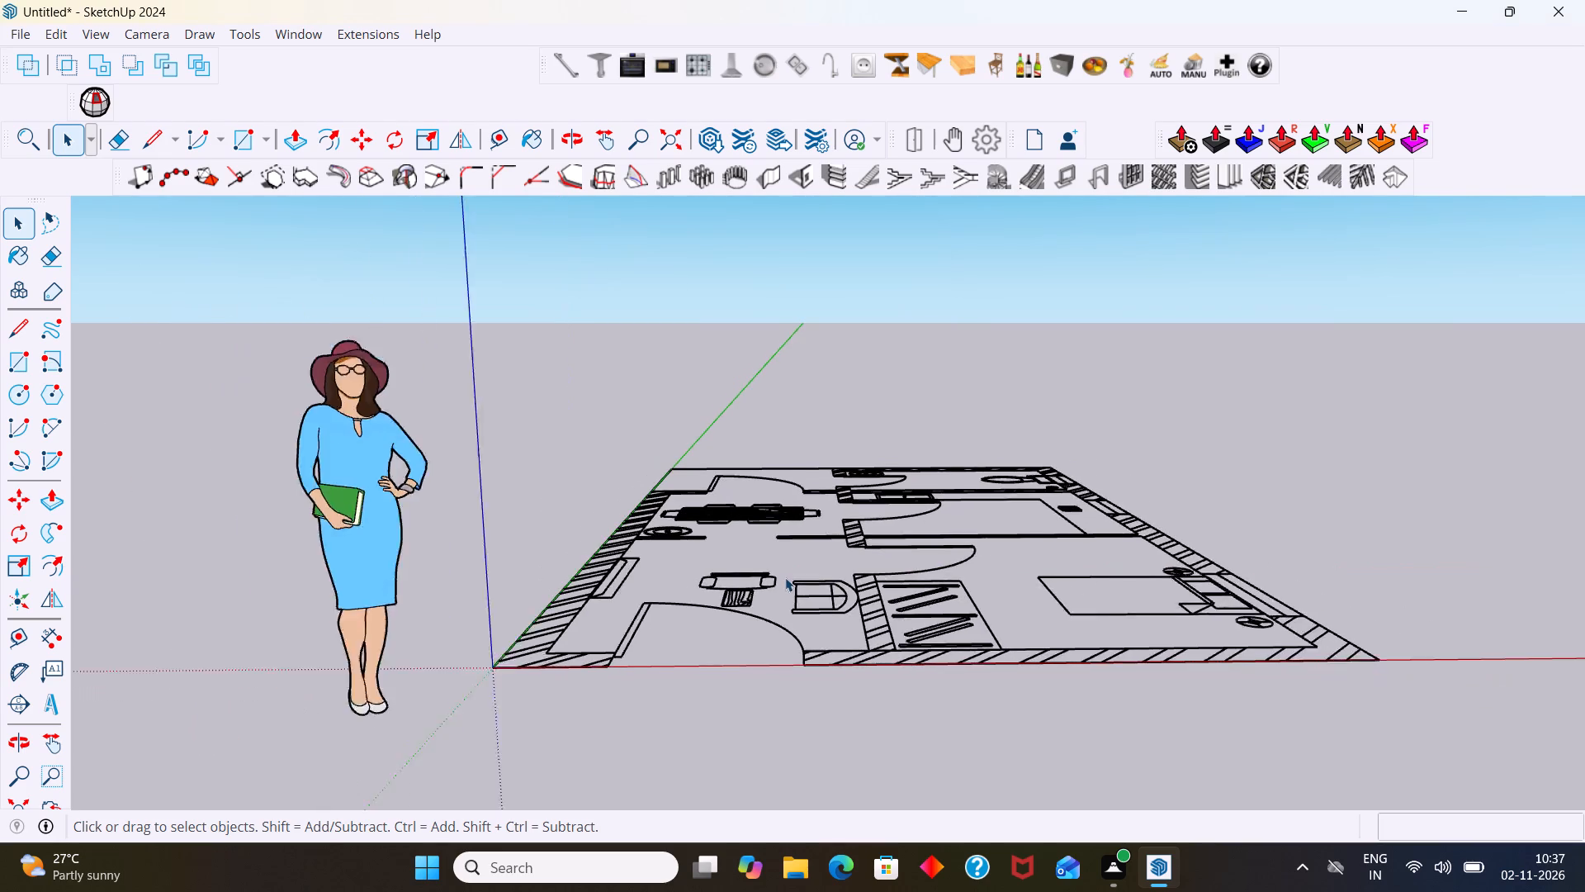
scroll(785, 577, down, 1)
middle_drag(851, 595, 831, 700)
scroll(844, 687, up, 5)
scroll(854, 675, down, 7)
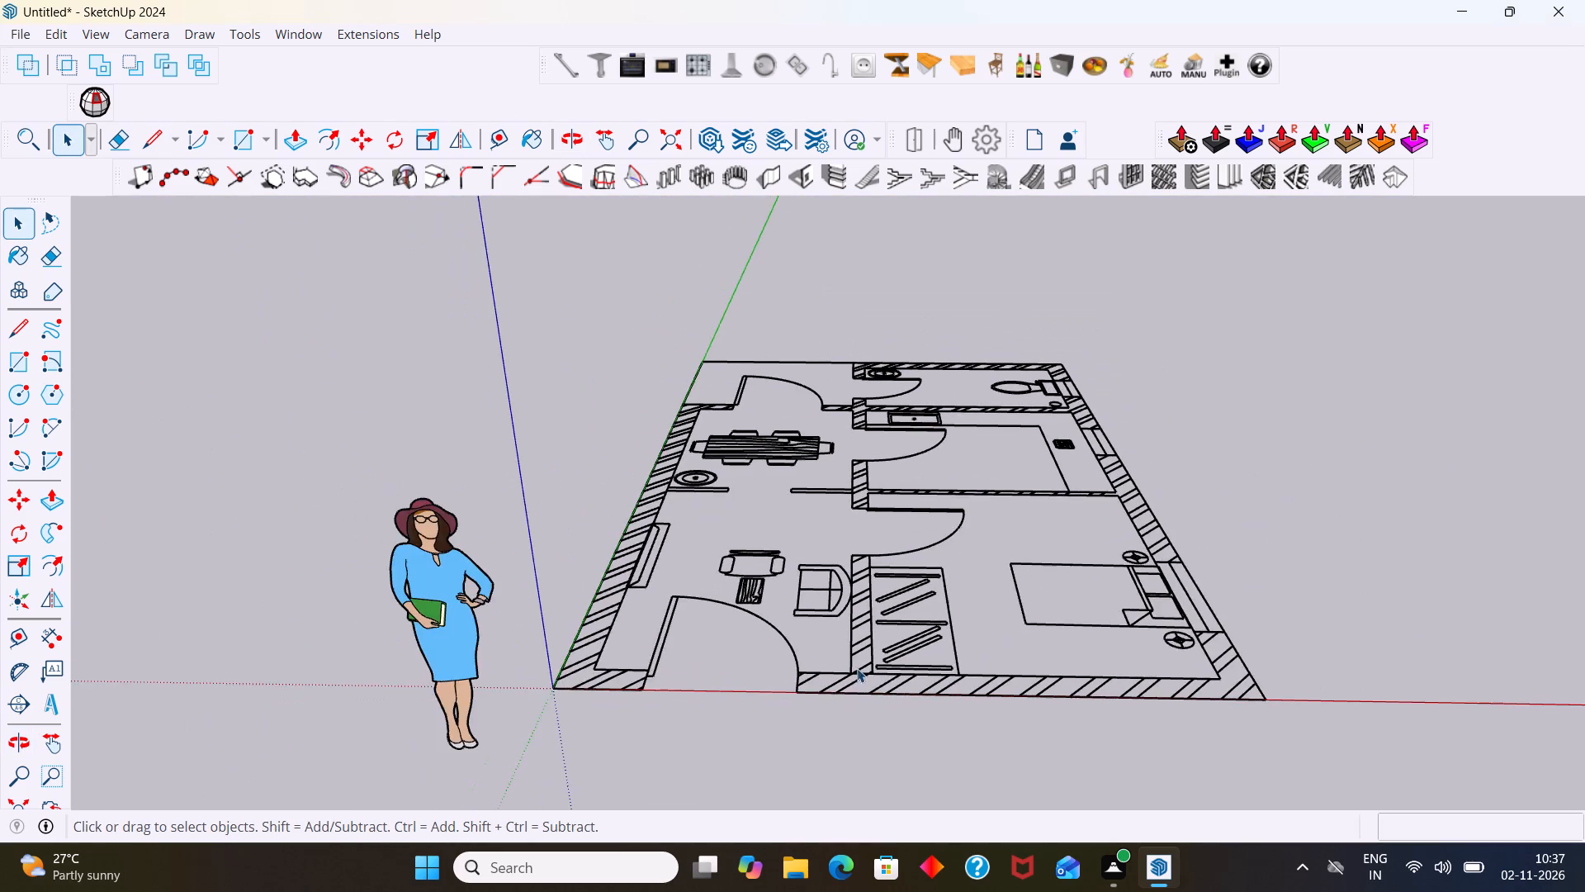
shift+middle_drag(862, 655, 689, 423)
scroll(689, 423, down, 2)
middle_drag(761, 505, 804, 610)
scroll(804, 586, down, 4)
middle_drag(832, 553, 894, 673)
scroll(869, 623, up, 3)
middle_drag(866, 623, 845, 547)
scroll(845, 546, up, 3)
scroll(854, 539, down, 4)
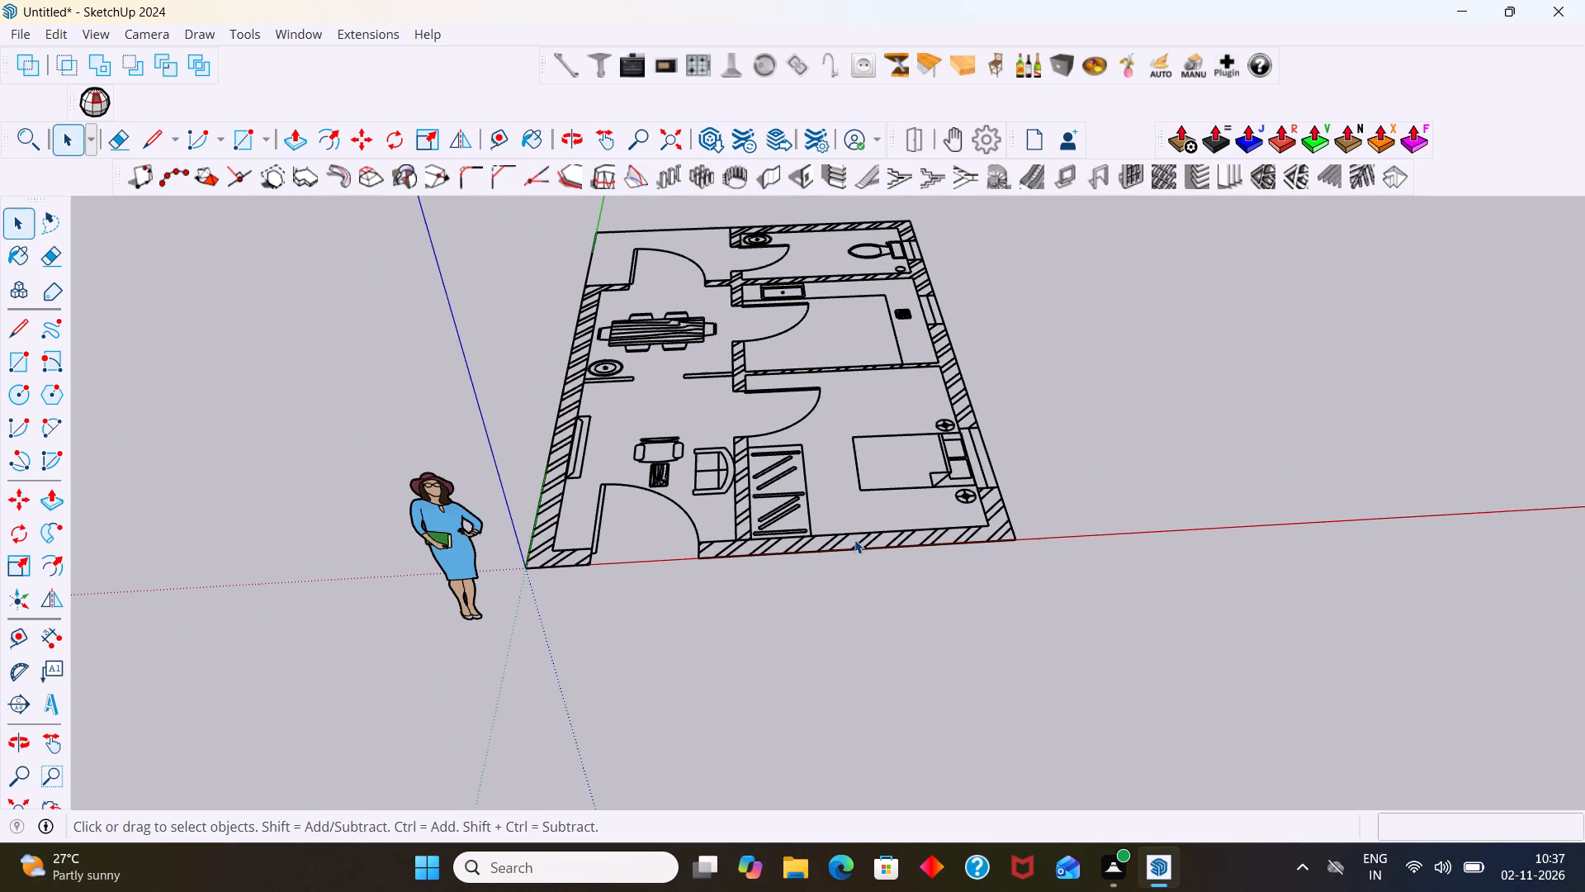
scroll(854, 539, down, 1)
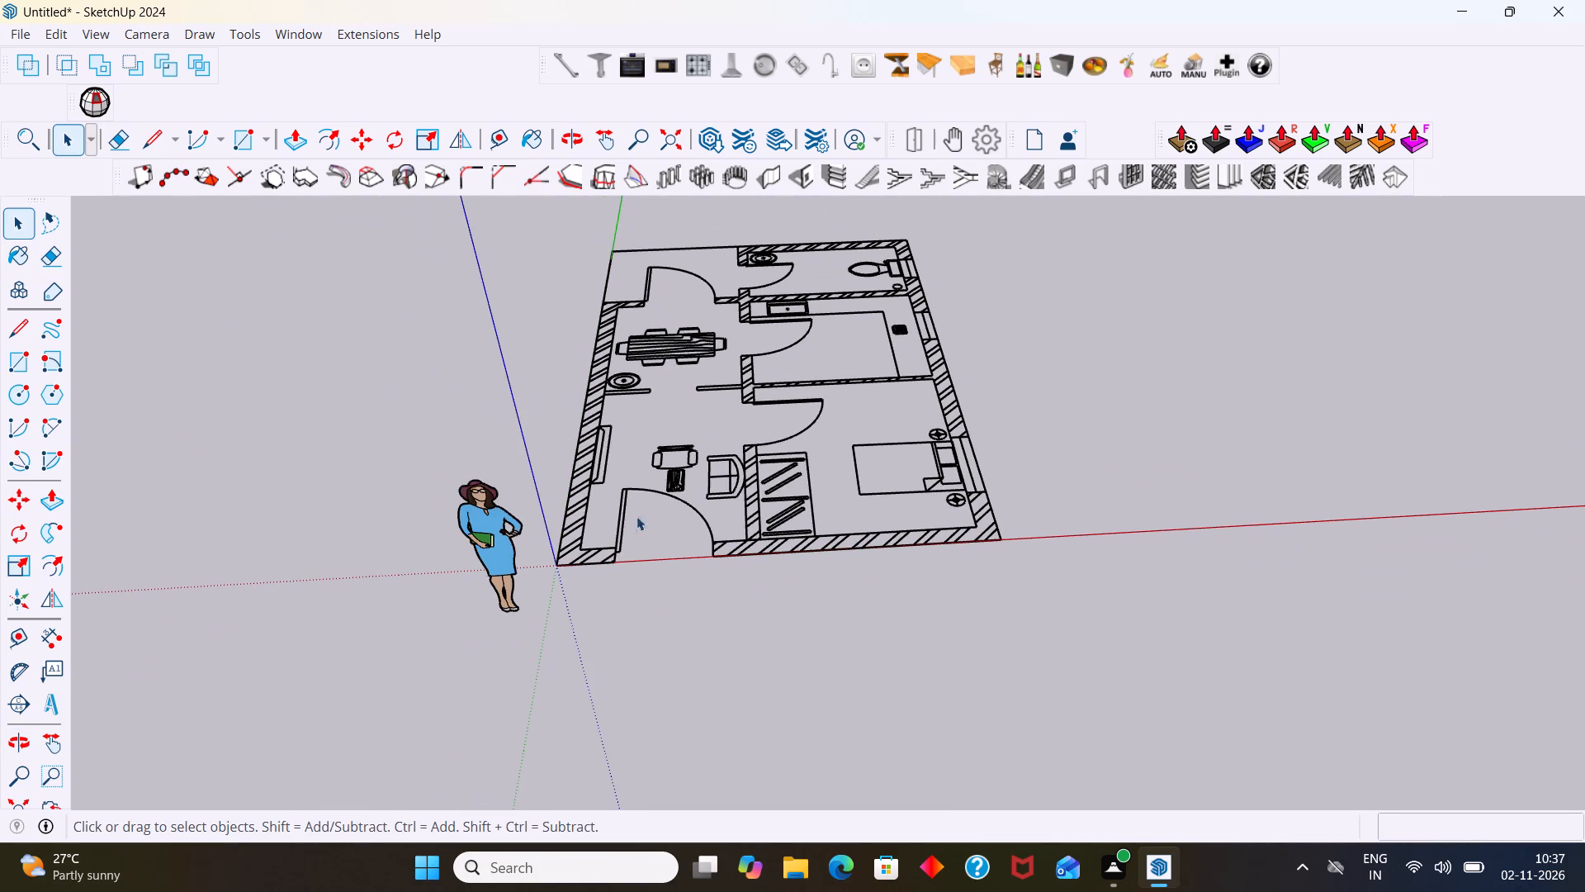
Check the outer wall's thickness at the bedroom corner on the red axis using the Dimension tool, without placing a dimension.
click(56, 636)
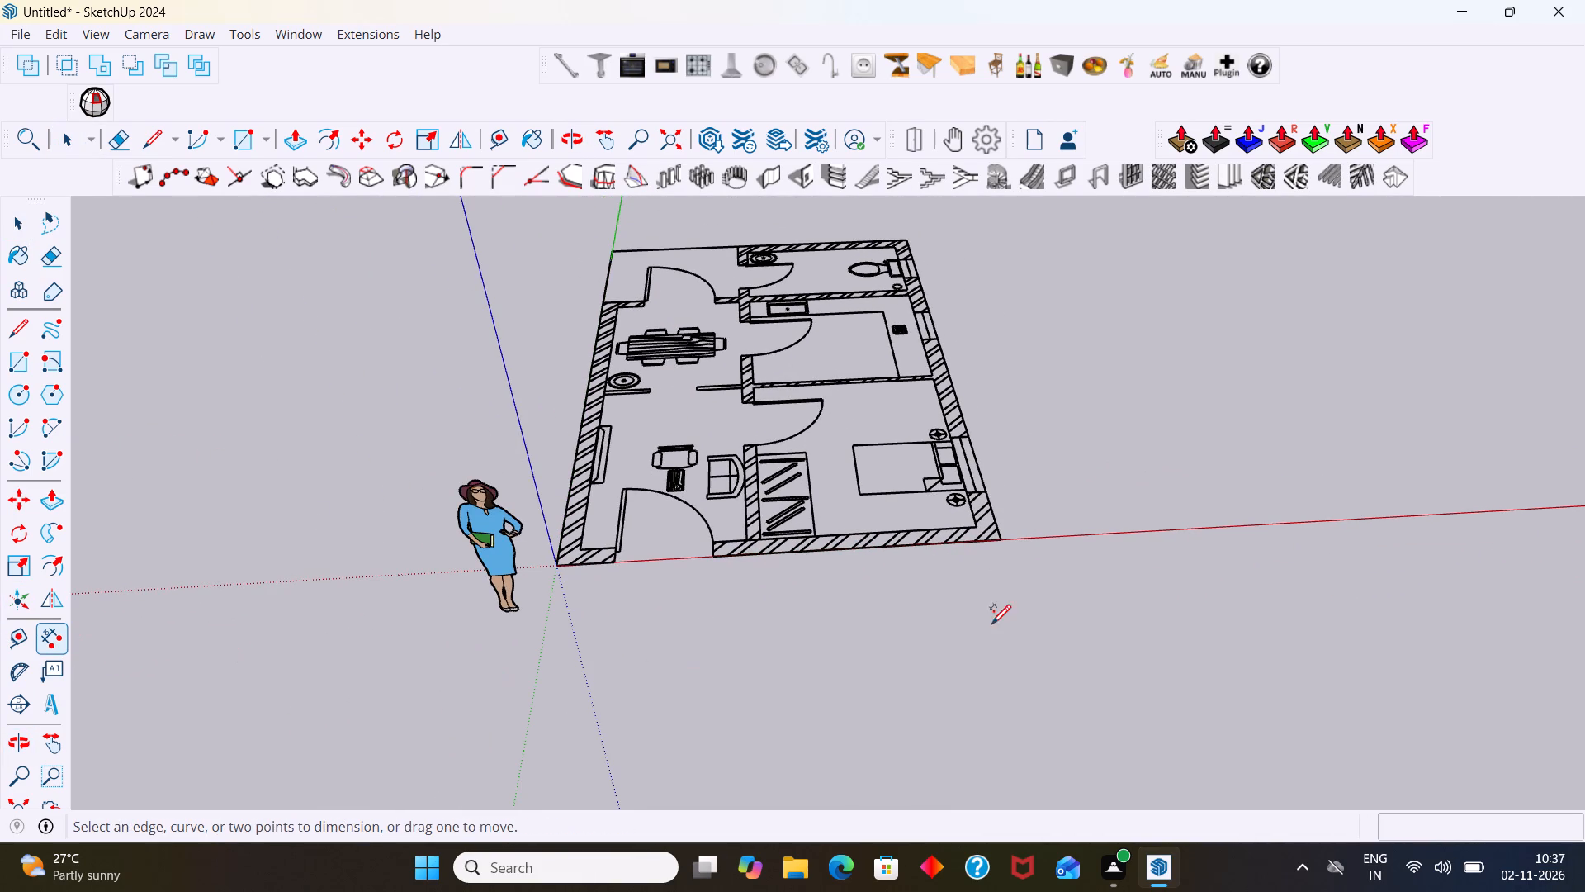
scroll(1087, 558, up, 3)
click(945, 520)
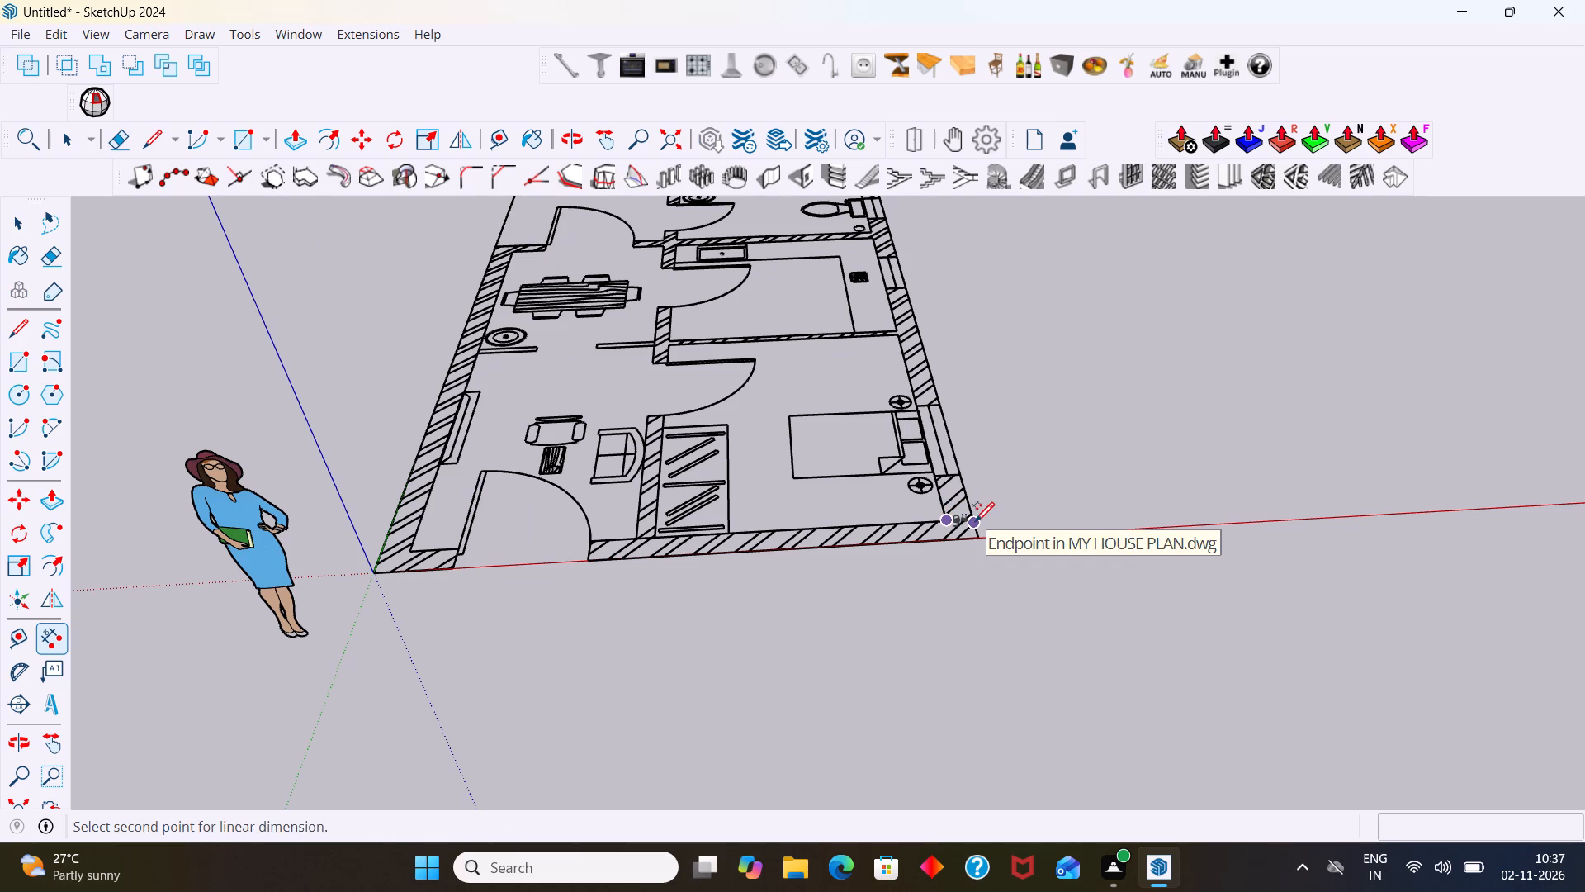
click(975, 520)
scroll(975, 520, up, 18)
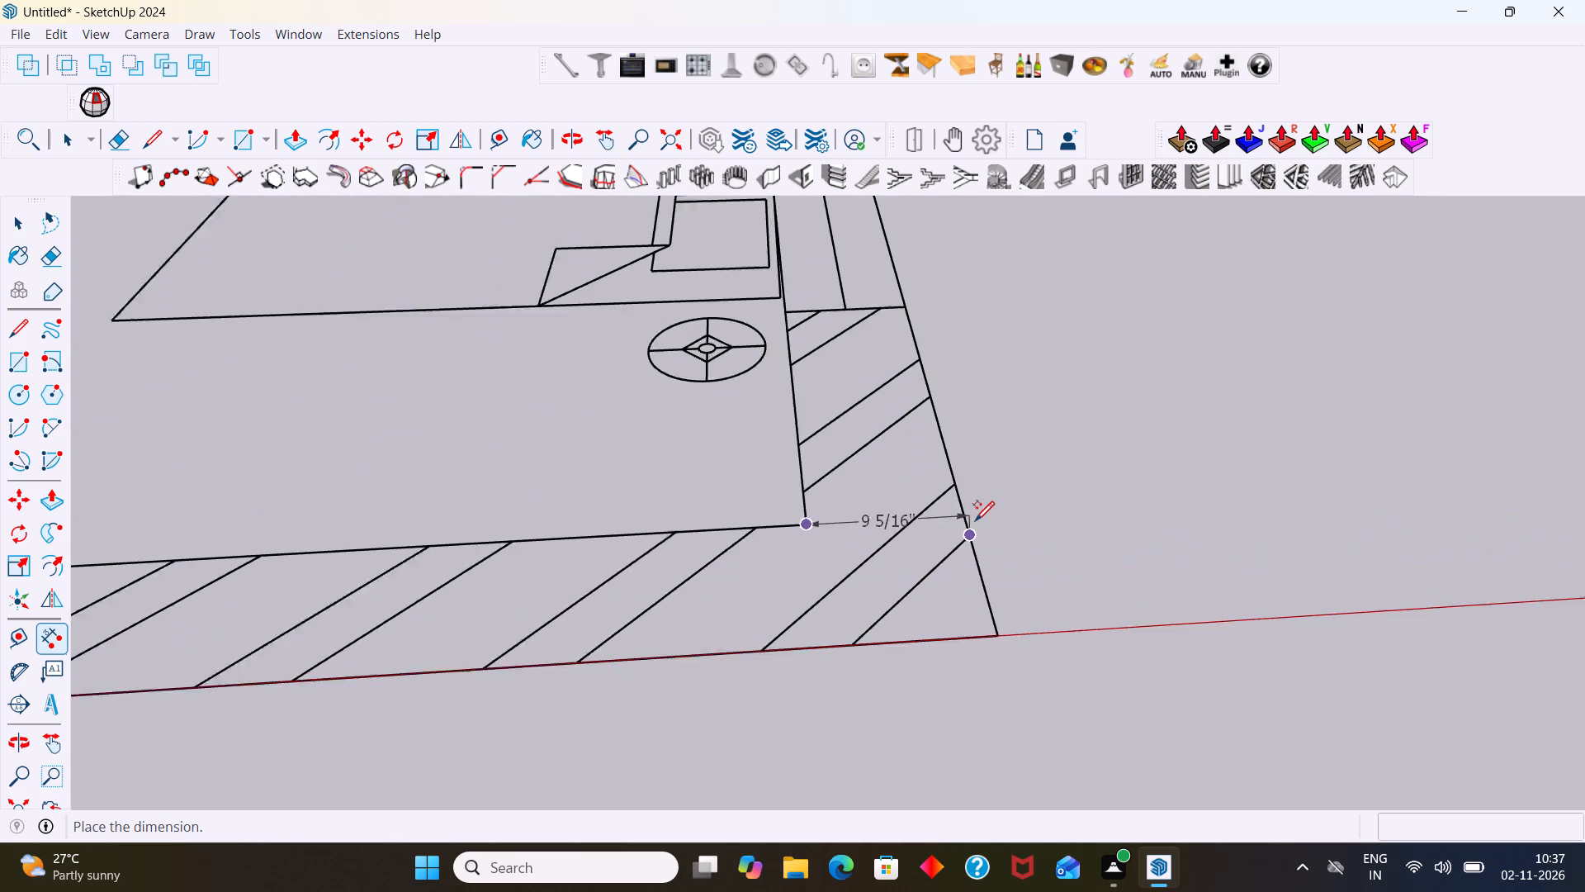
scroll(975, 520, up, 2)
key(Escape)
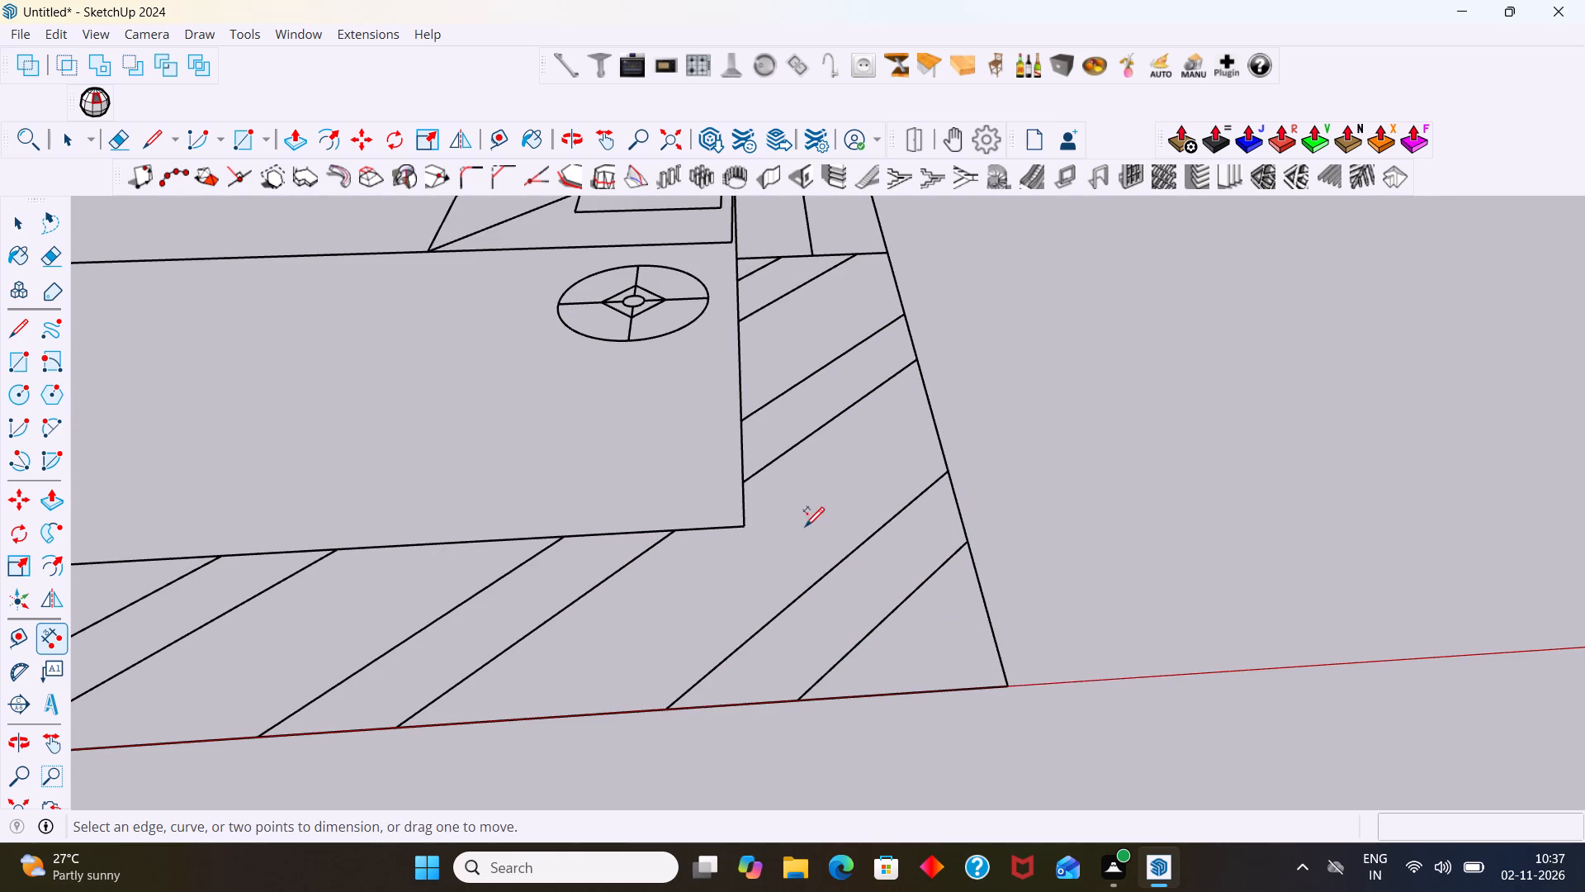
click(740, 525)
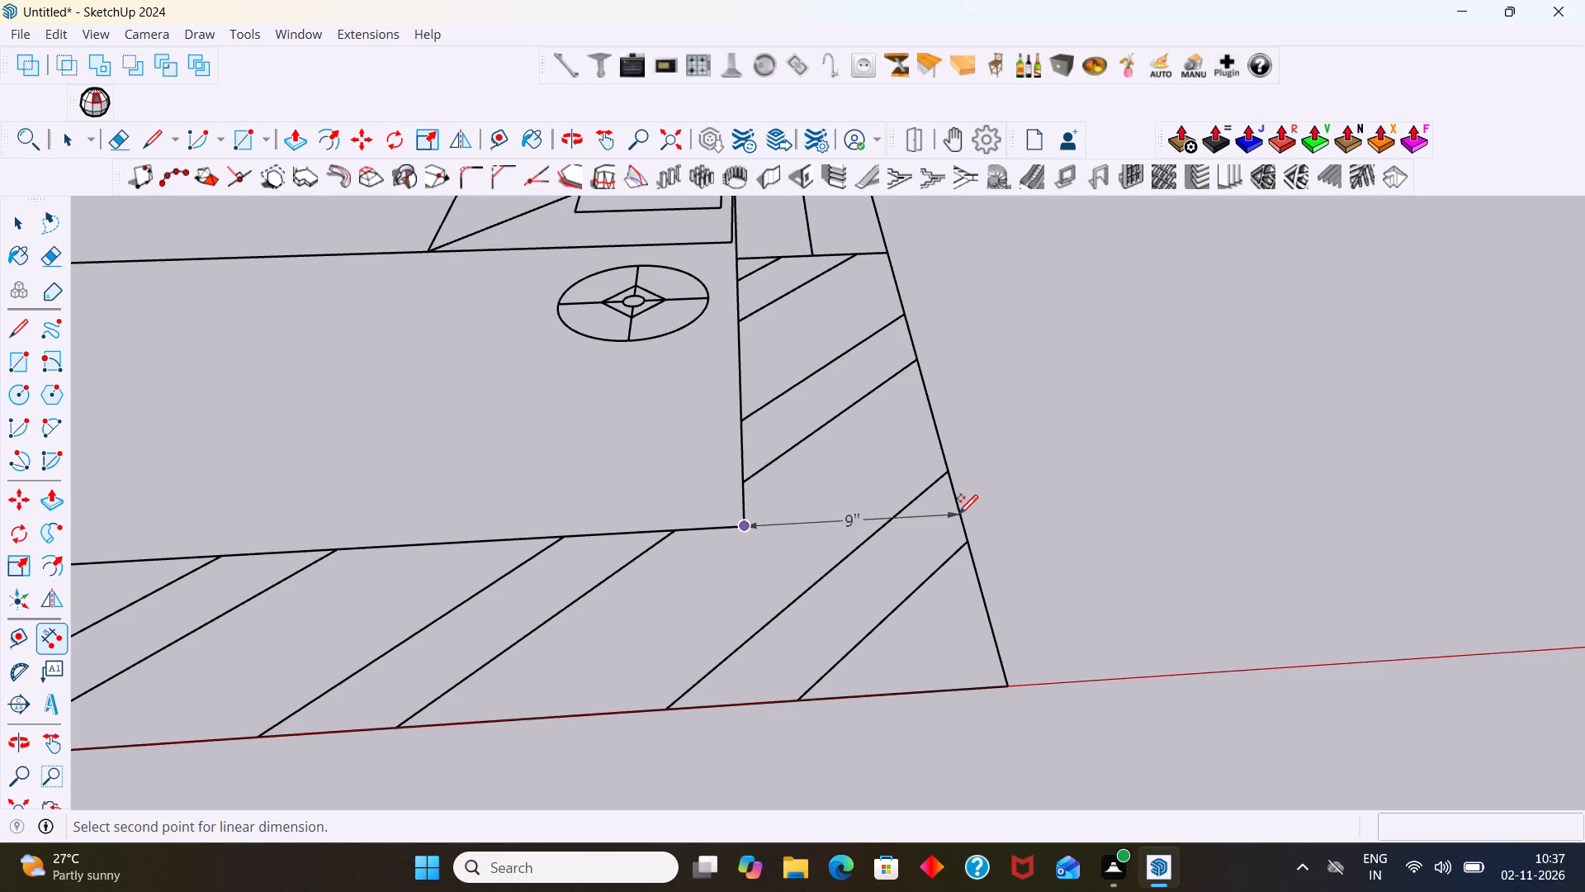
key(Escape)
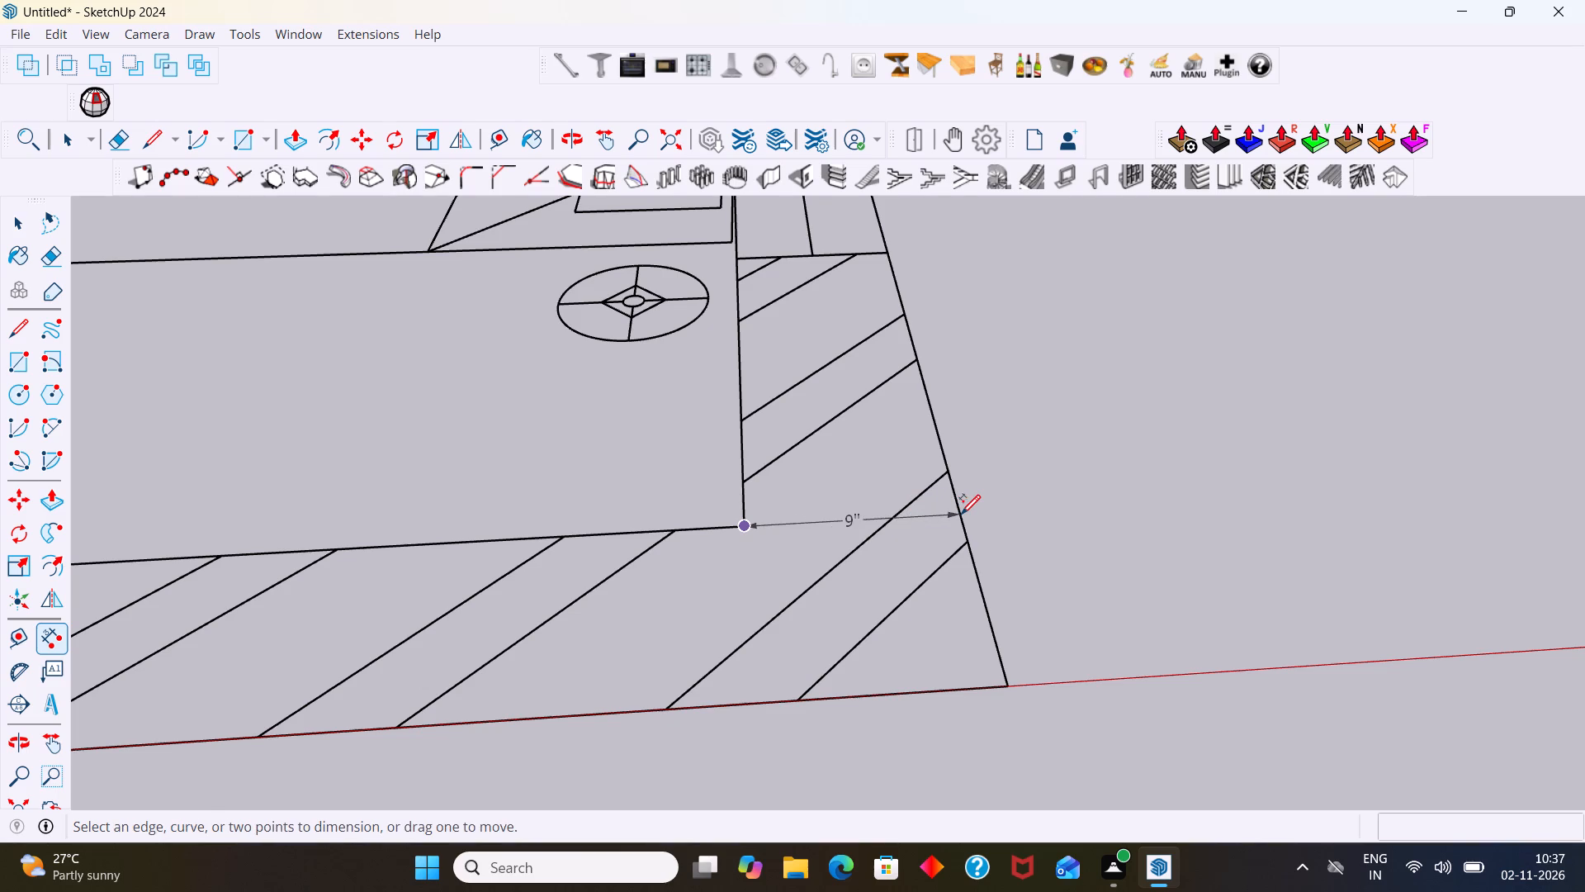
scroll(961, 513, down, 15)
key(space)
scroll(1089, 531, down, 7)
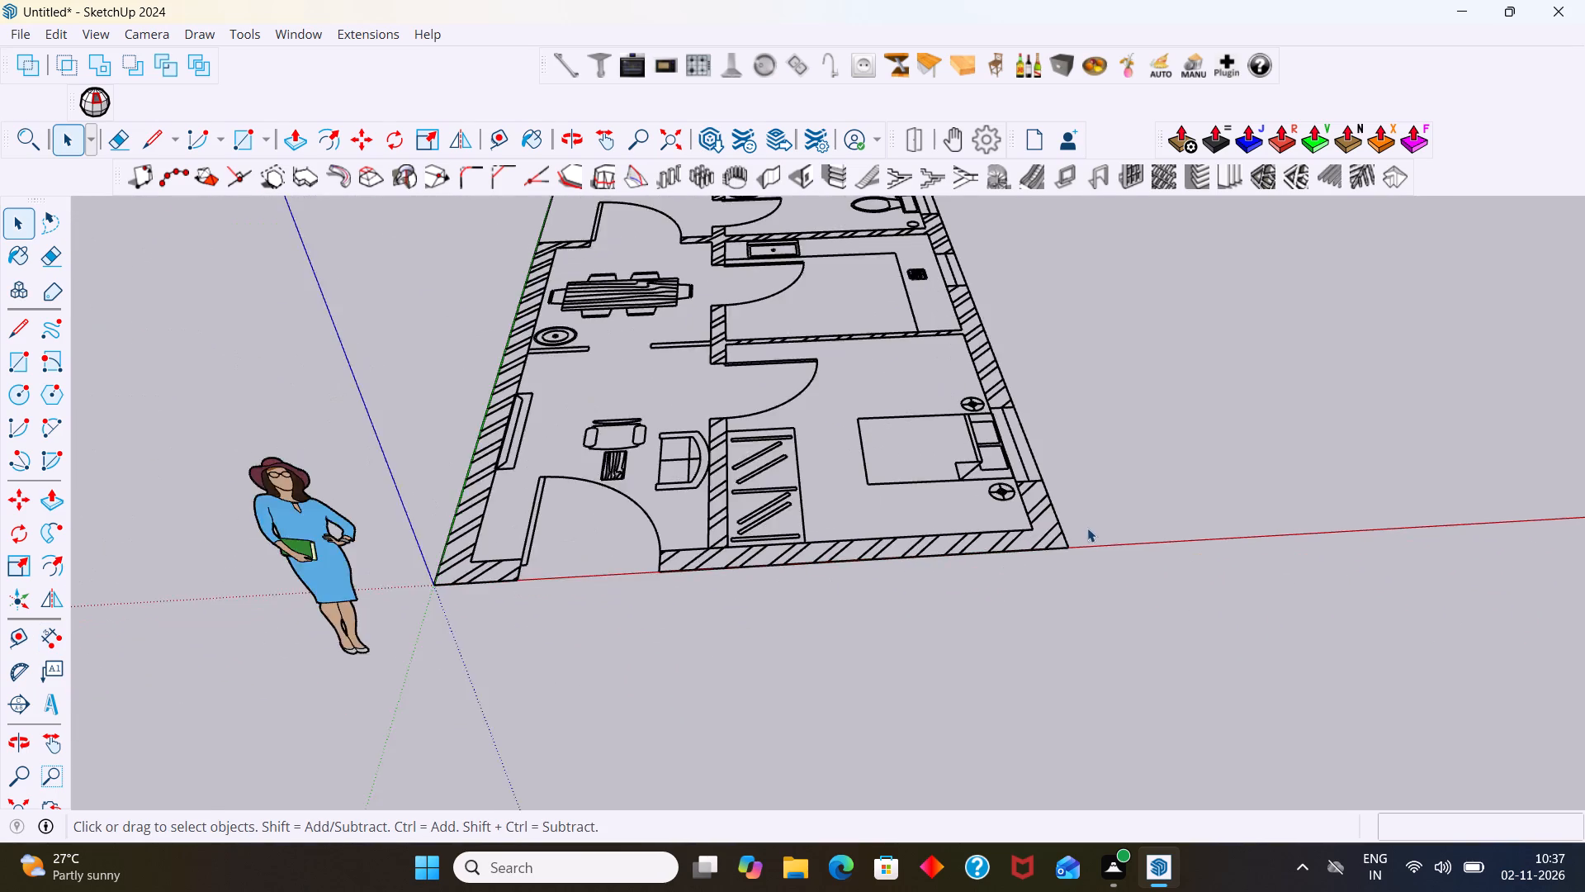
Examine the whole imported house plan, including its outer walls and room partitions, from several angles and distances.
scroll(1087, 528, down, 3)
middle_drag(1020, 548, 1005, 609)
scroll(1006, 598, down, 4)
shift+middle_drag(1014, 594, 922, 645)
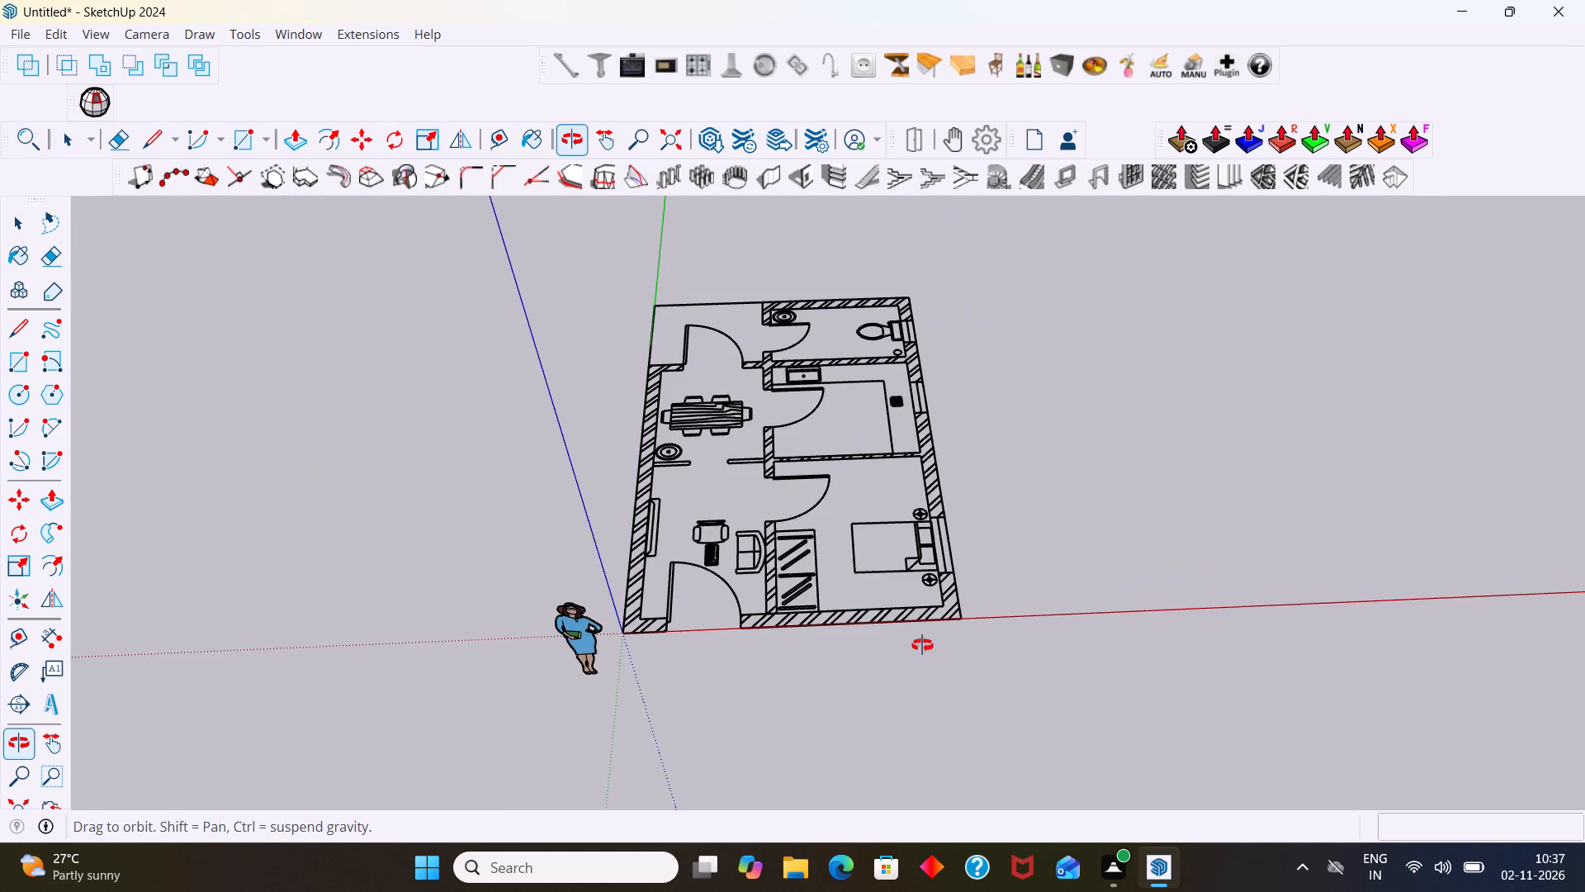
shift+middle_drag(922, 645, 918, 610)
scroll(916, 581, down, 4)
middle_drag(918, 576, 988, 528)
scroll(828, 523, up, 4)
scroll(828, 522, down, 2)
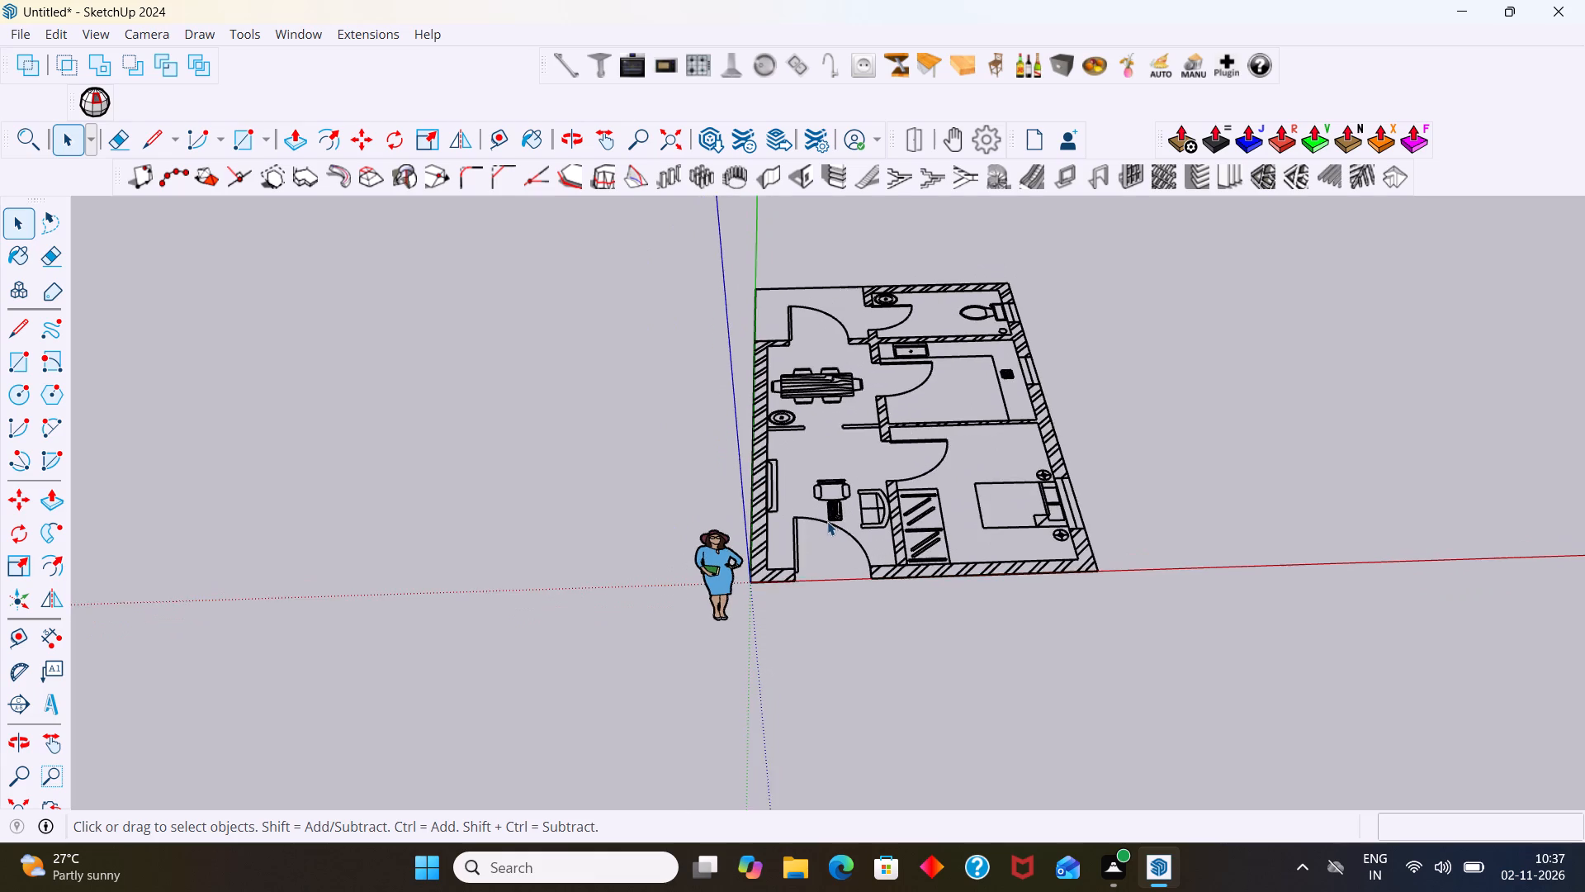
scroll(779, 557, up, 5)
shift+middle_drag(779, 557, 647, 528)
scroll(743, 536, down, 3)
shift+middle_drag(744, 536, 734, 567)
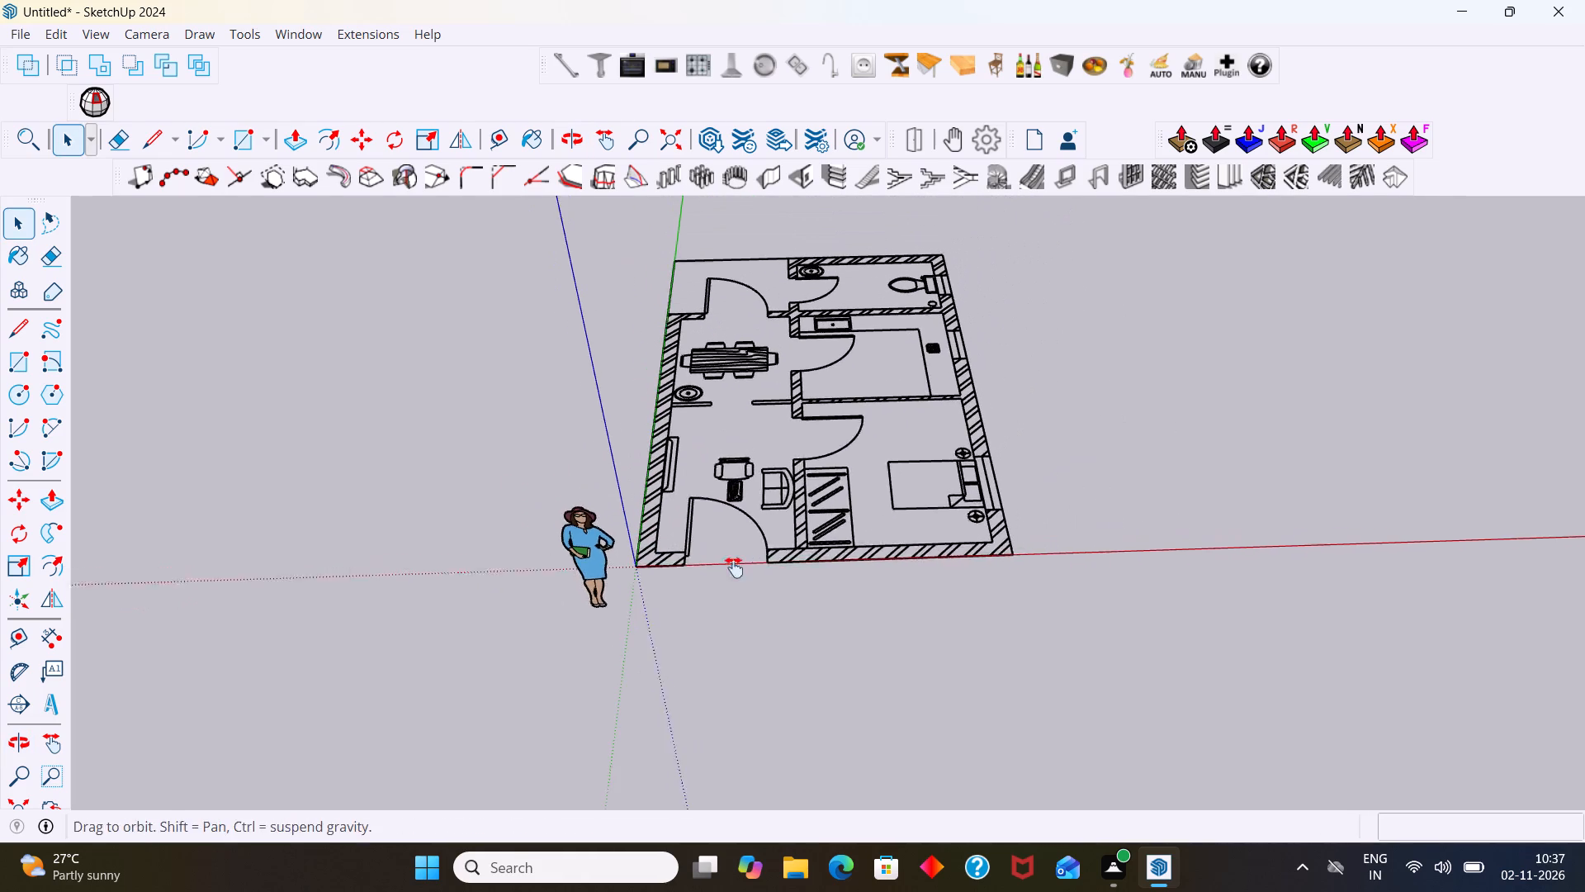
shift+middle_drag(734, 567, 730, 592)
scroll(876, 406, up, 2)
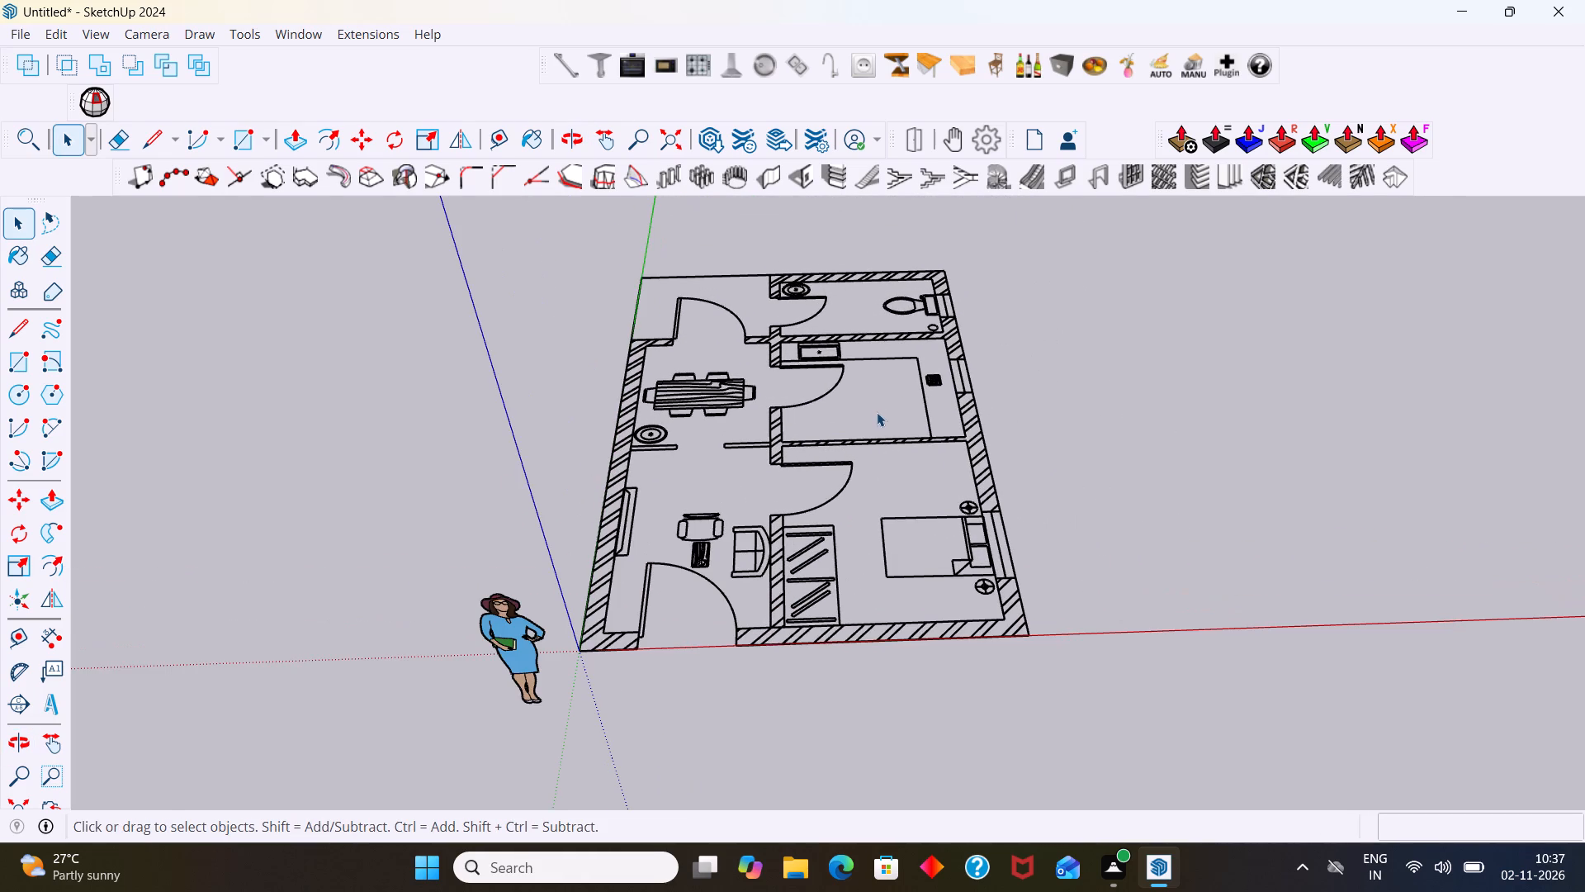
middle_drag(916, 468, 916, 561)
scroll(916, 561, down, 3)
middle_drag(929, 562, 929, 561)
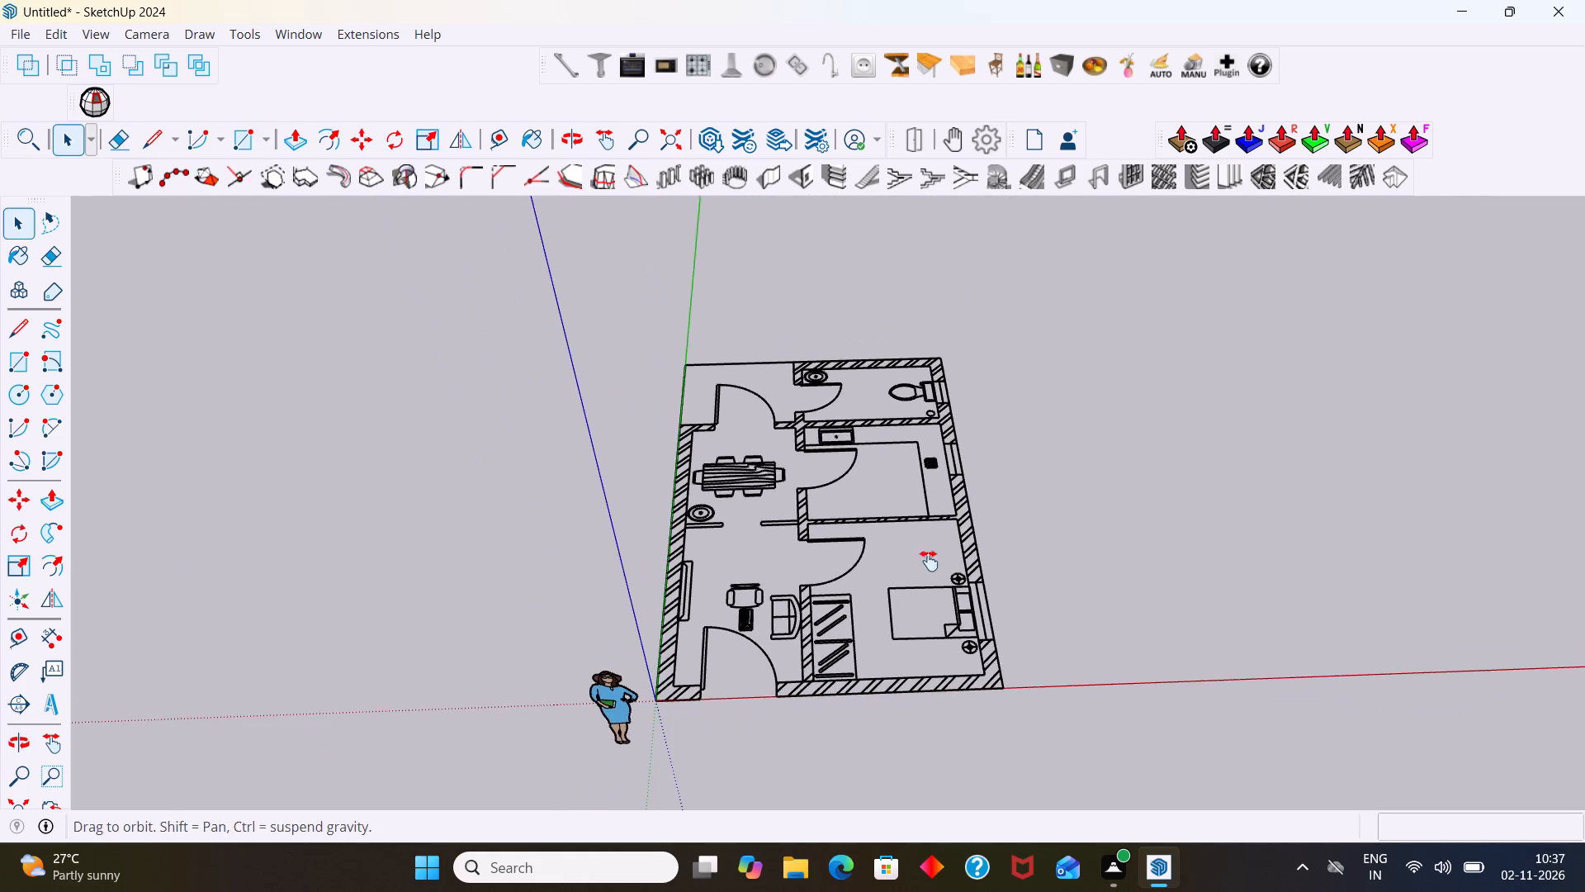
middle_drag(929, 561, 913, 493)
middle_drag(902, 514, 902, 473)
scroll(704, 493, up, 2)
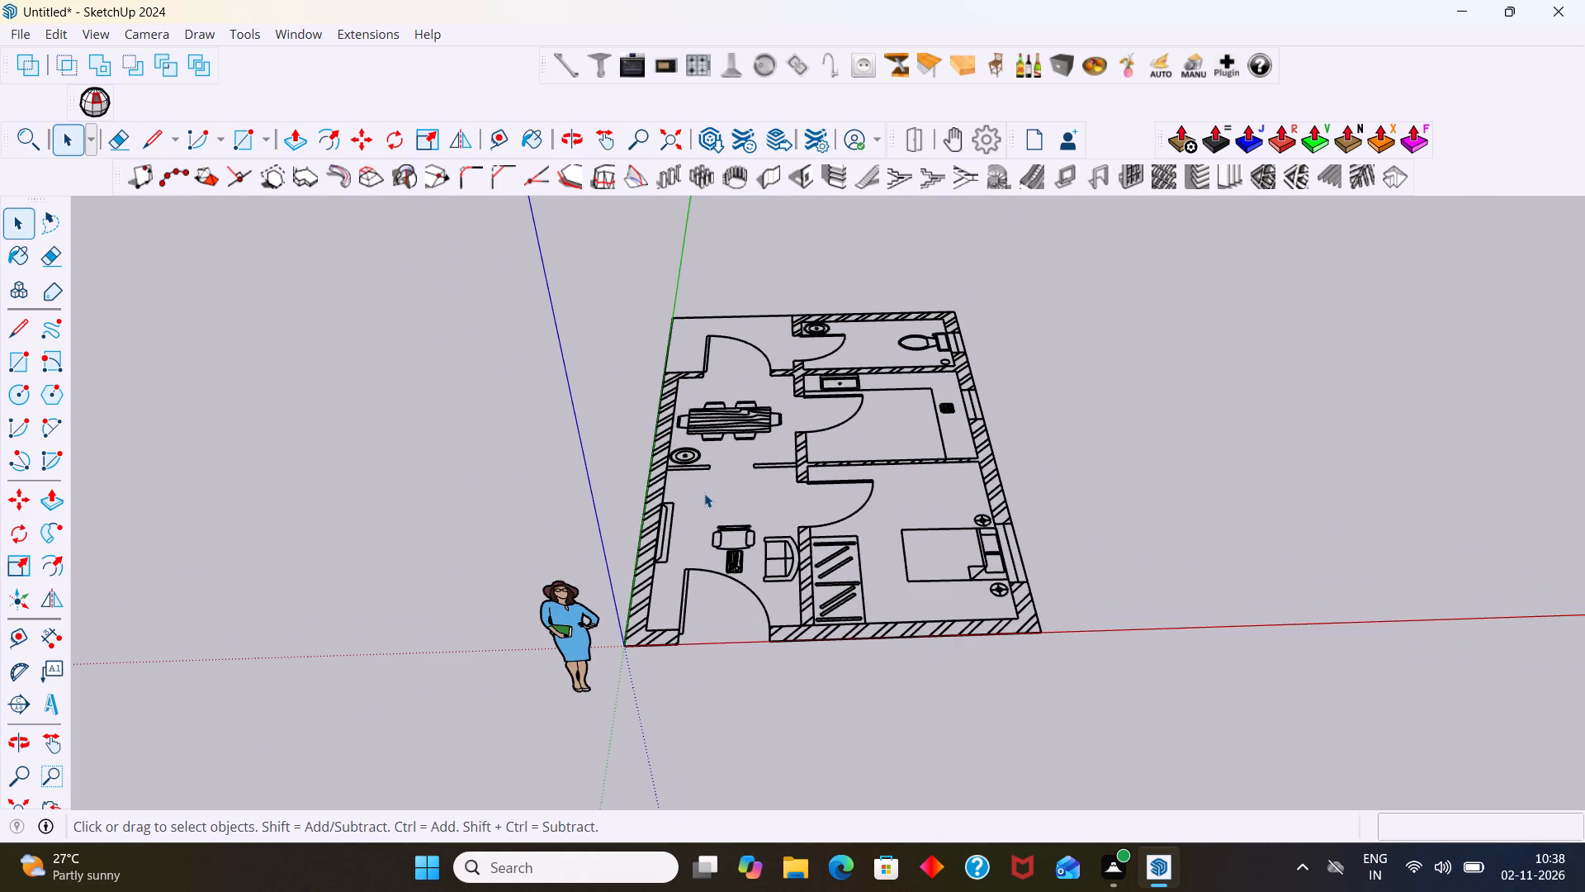
middle_drag(789, 476, 778, 439)
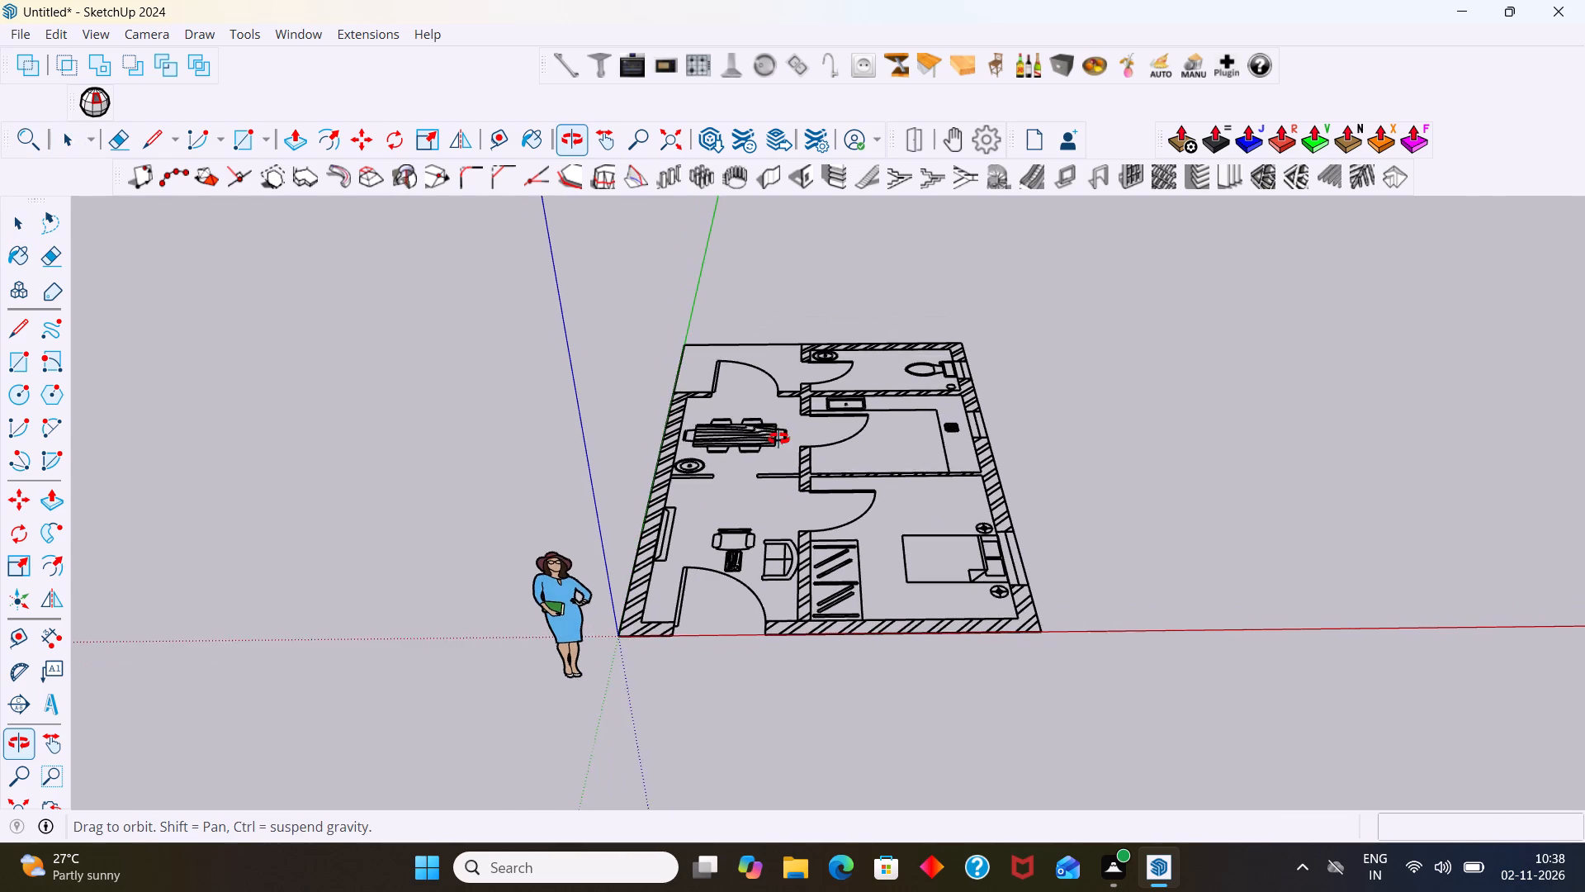
middle_drag(778, 439, 789, 462)
scroll(755, 448, up, 2)
middle_drag(755, 448, 774, 474)
middle_drag(752, 601, 738, 556)
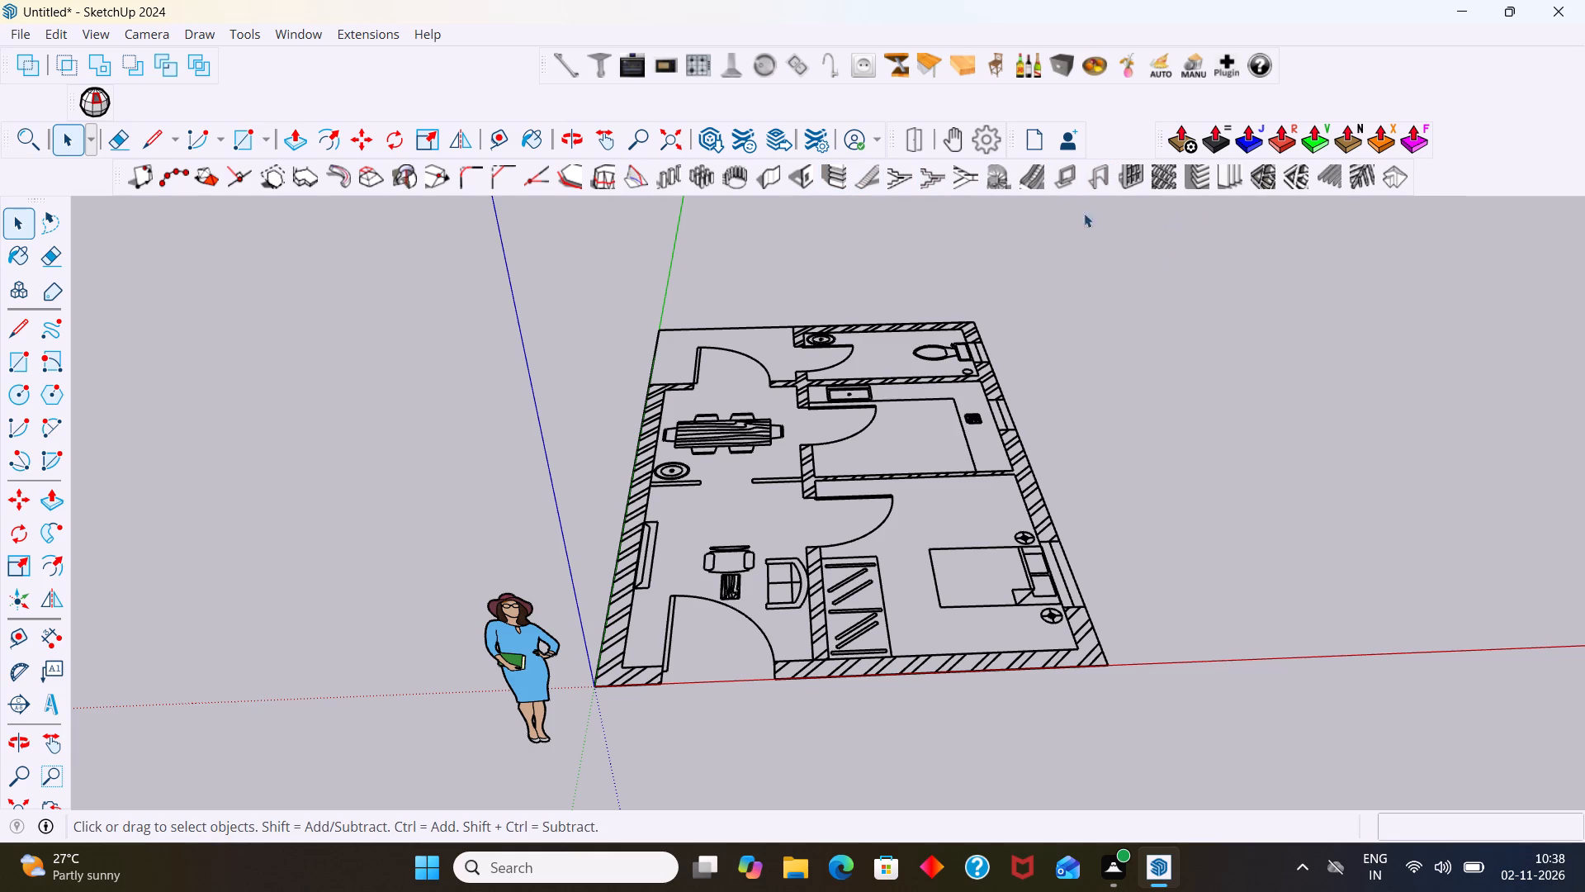
Start a 1001bit vertical wall with a thickness of 9" and a height of 10'.
click(773, 173)
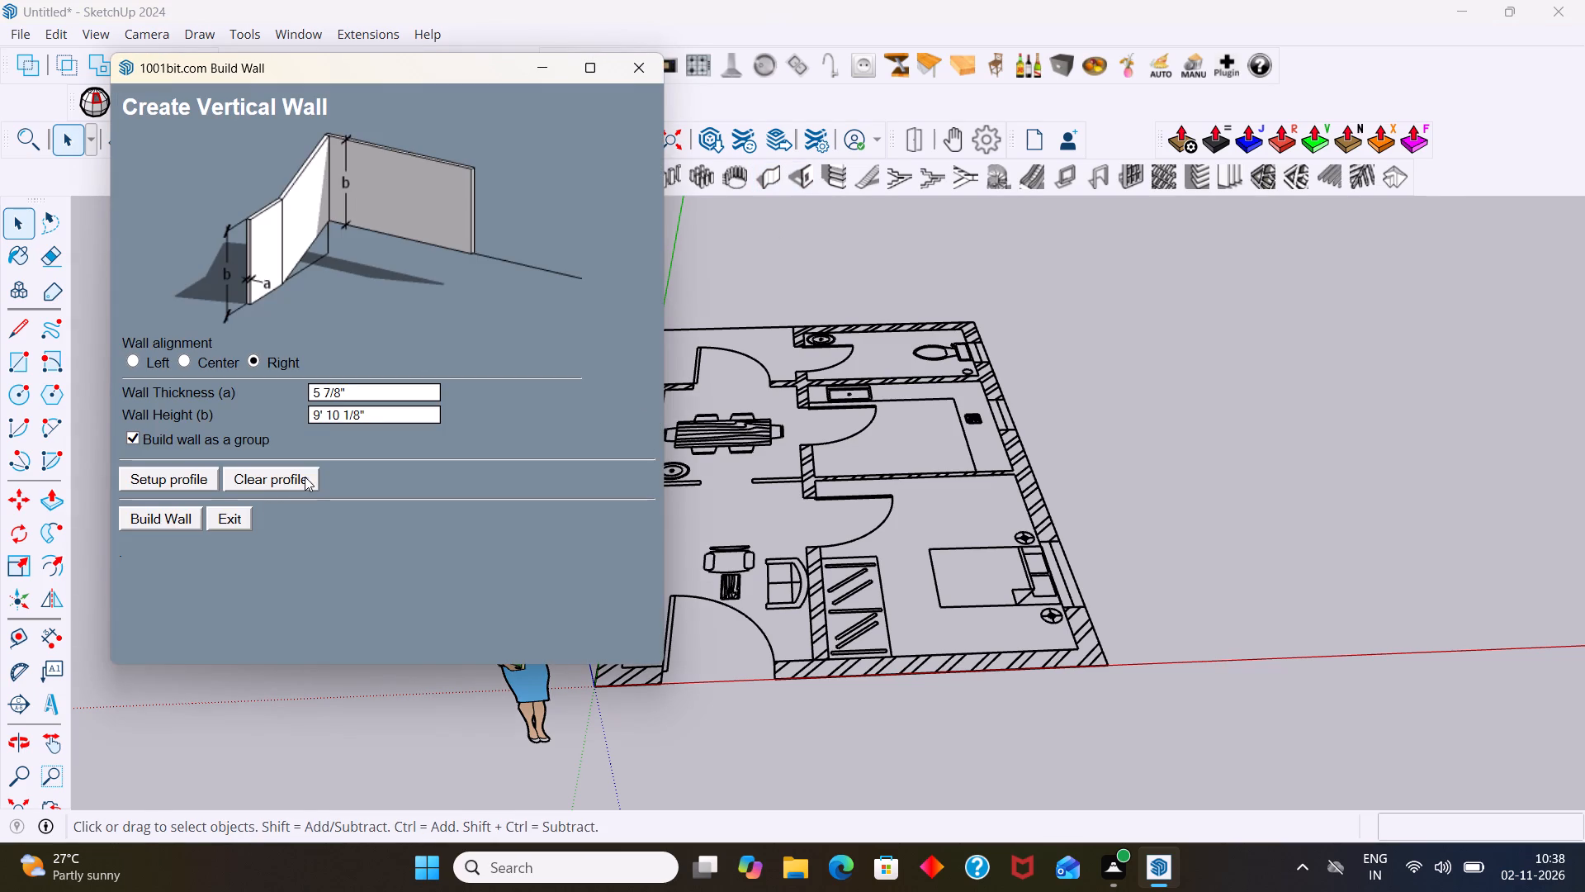
click(376, 390)
key(BackSpace)
text(9")
click(371, 417)
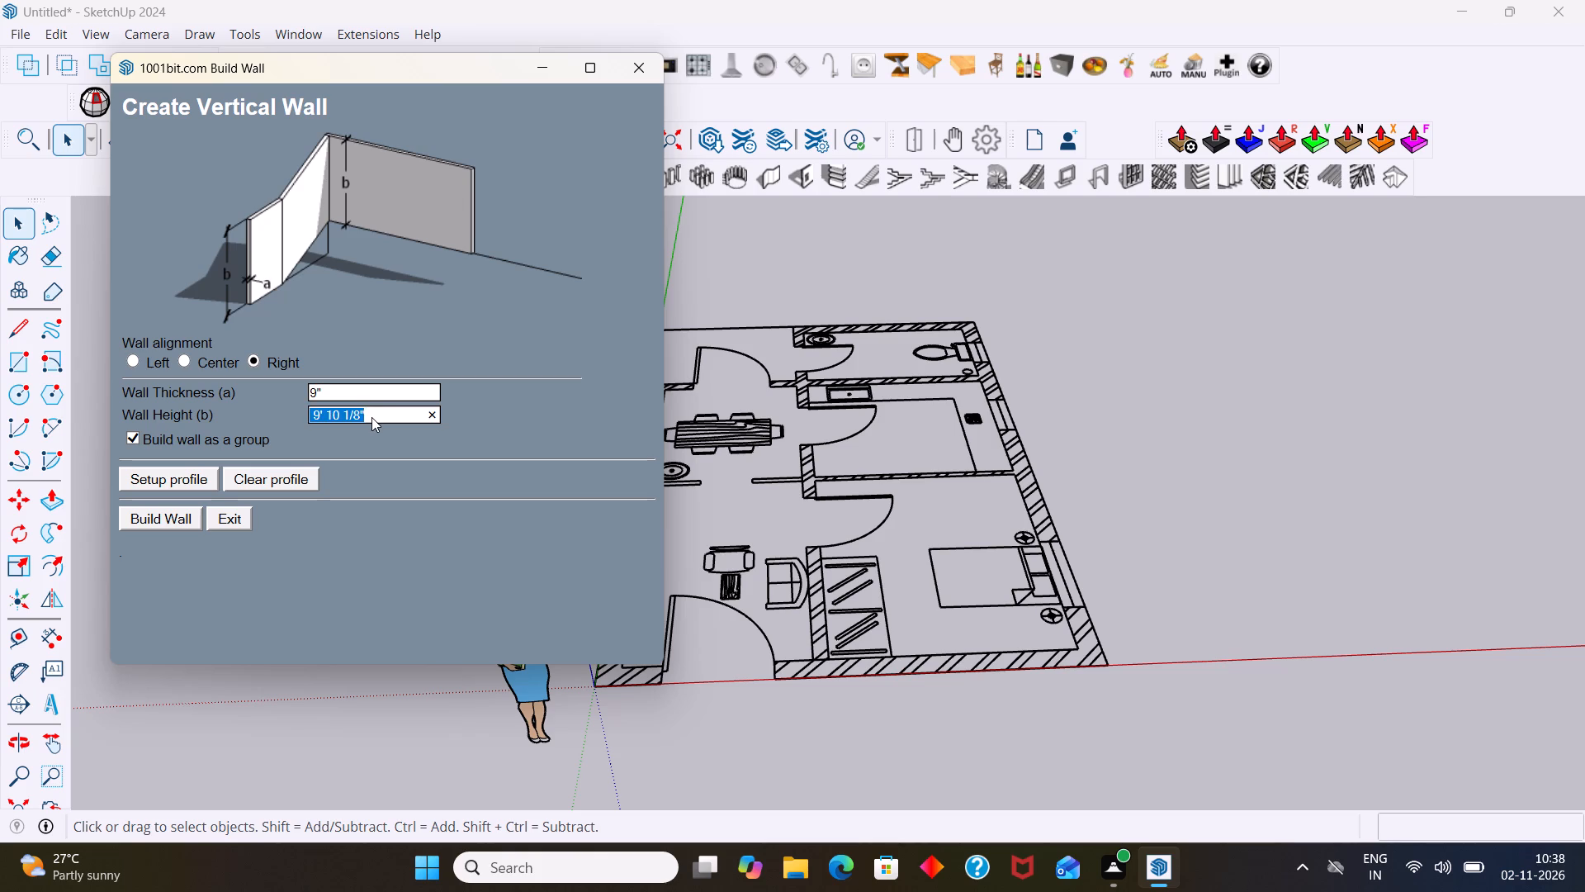
text(10')
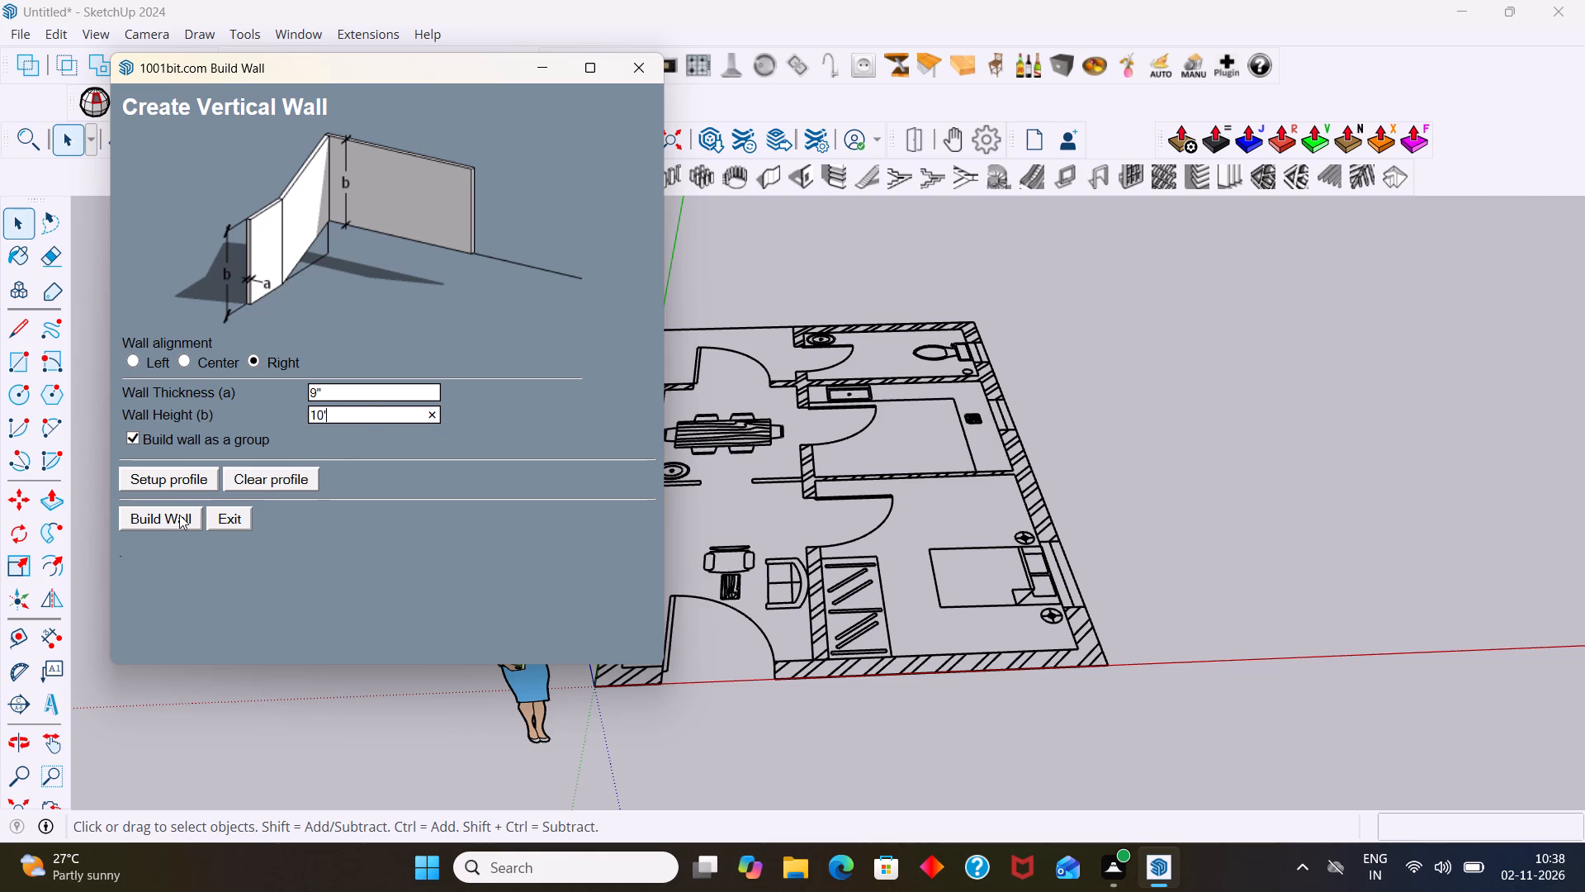
click(150, 513)
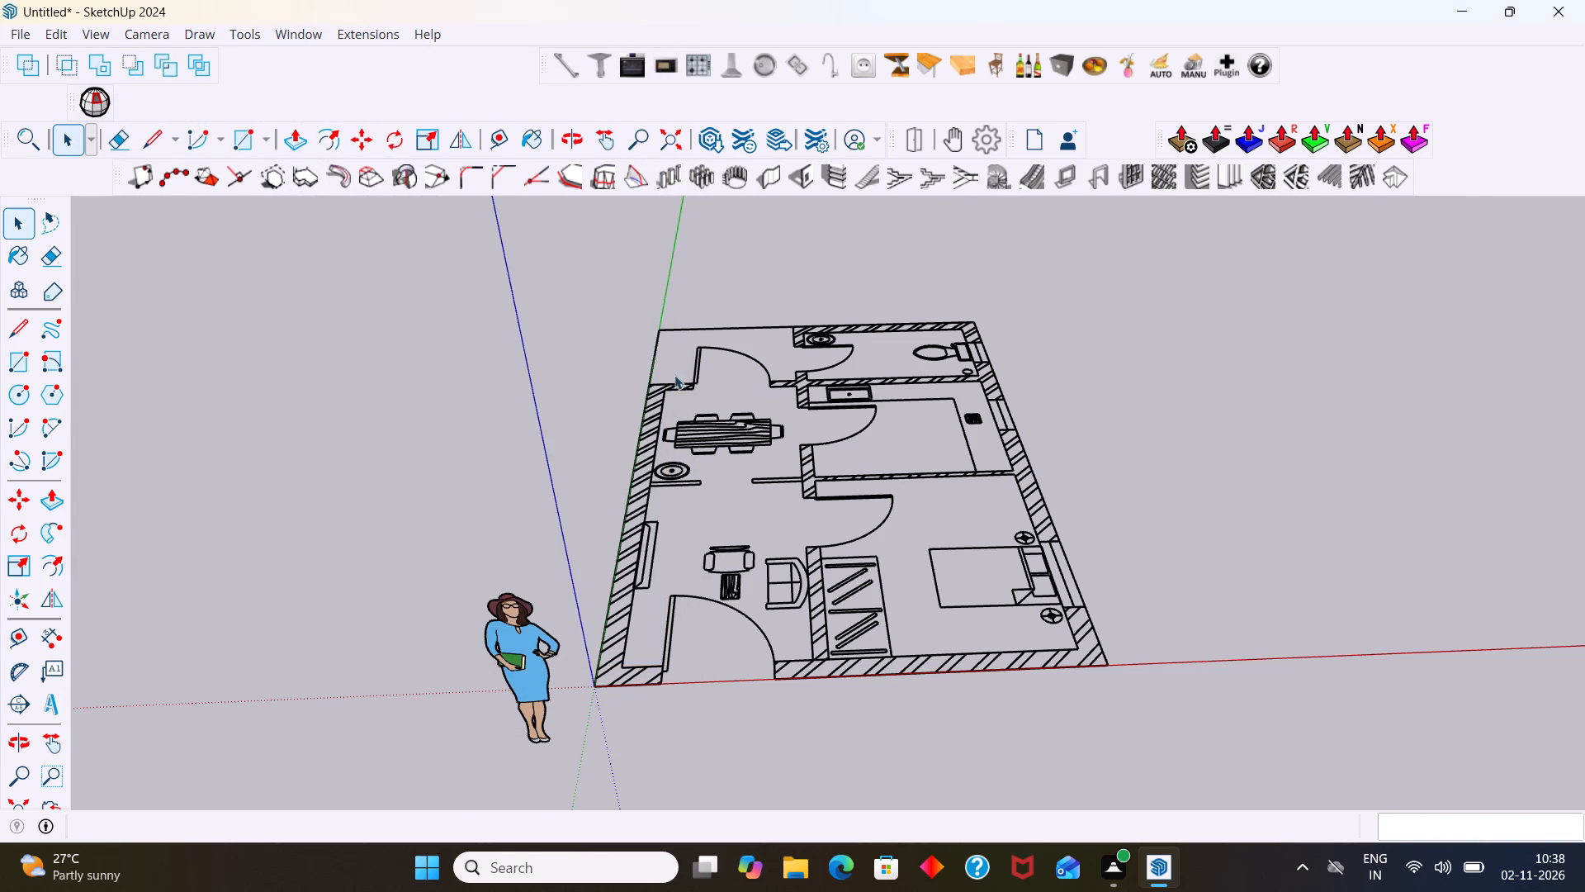
Trace the outer wall from the dining-side wall end by the entrance through the origin, bedroom and toilet corners to the toilet wall's end.
click(645, 382)
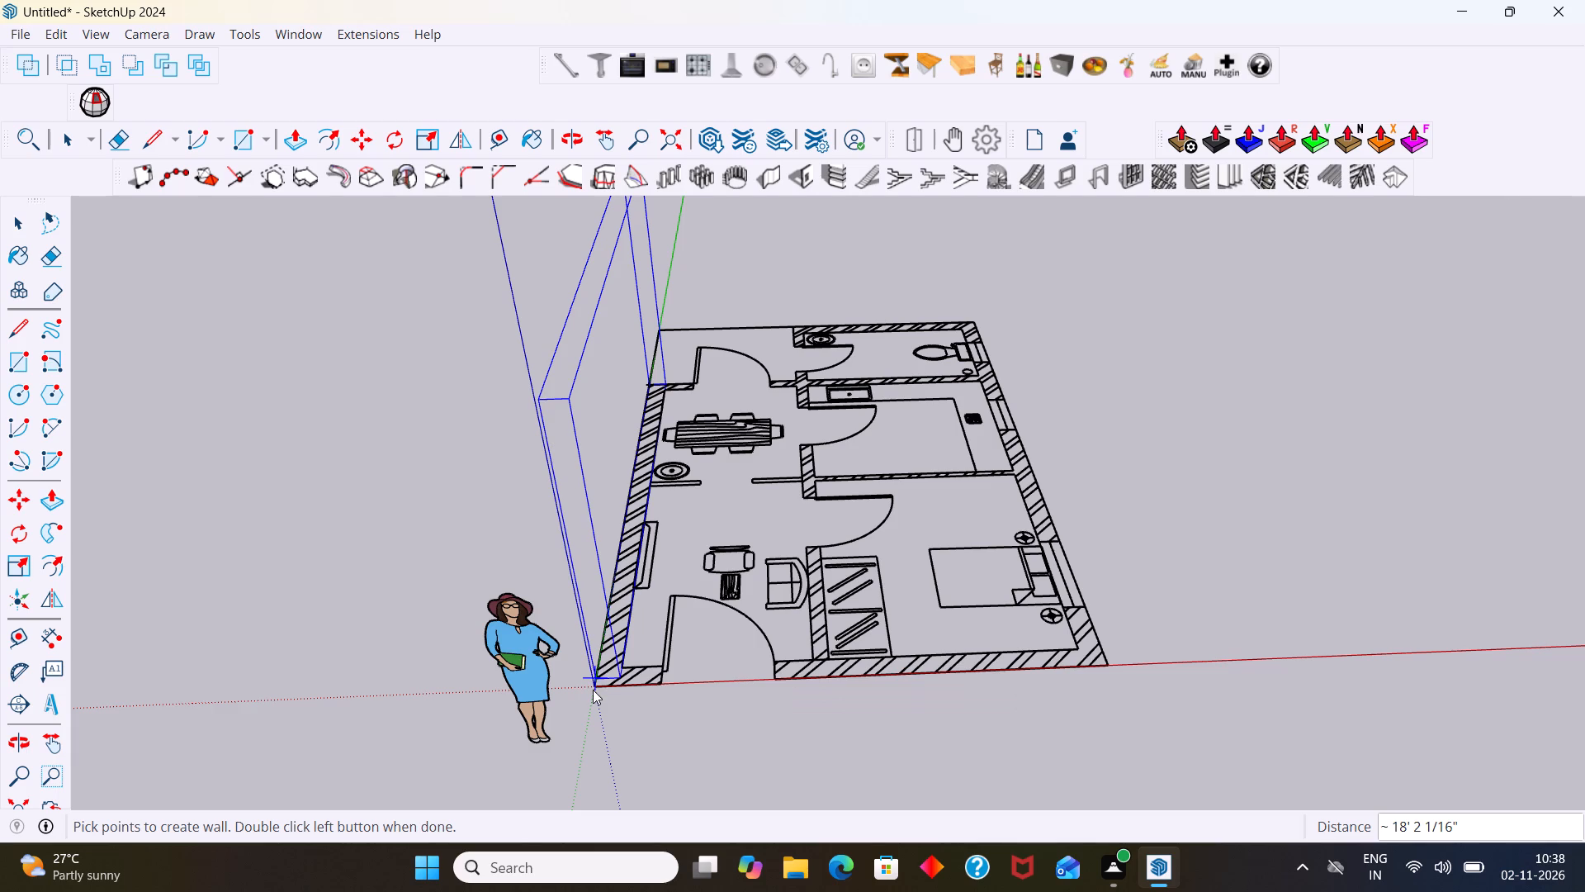
click(600, 692)
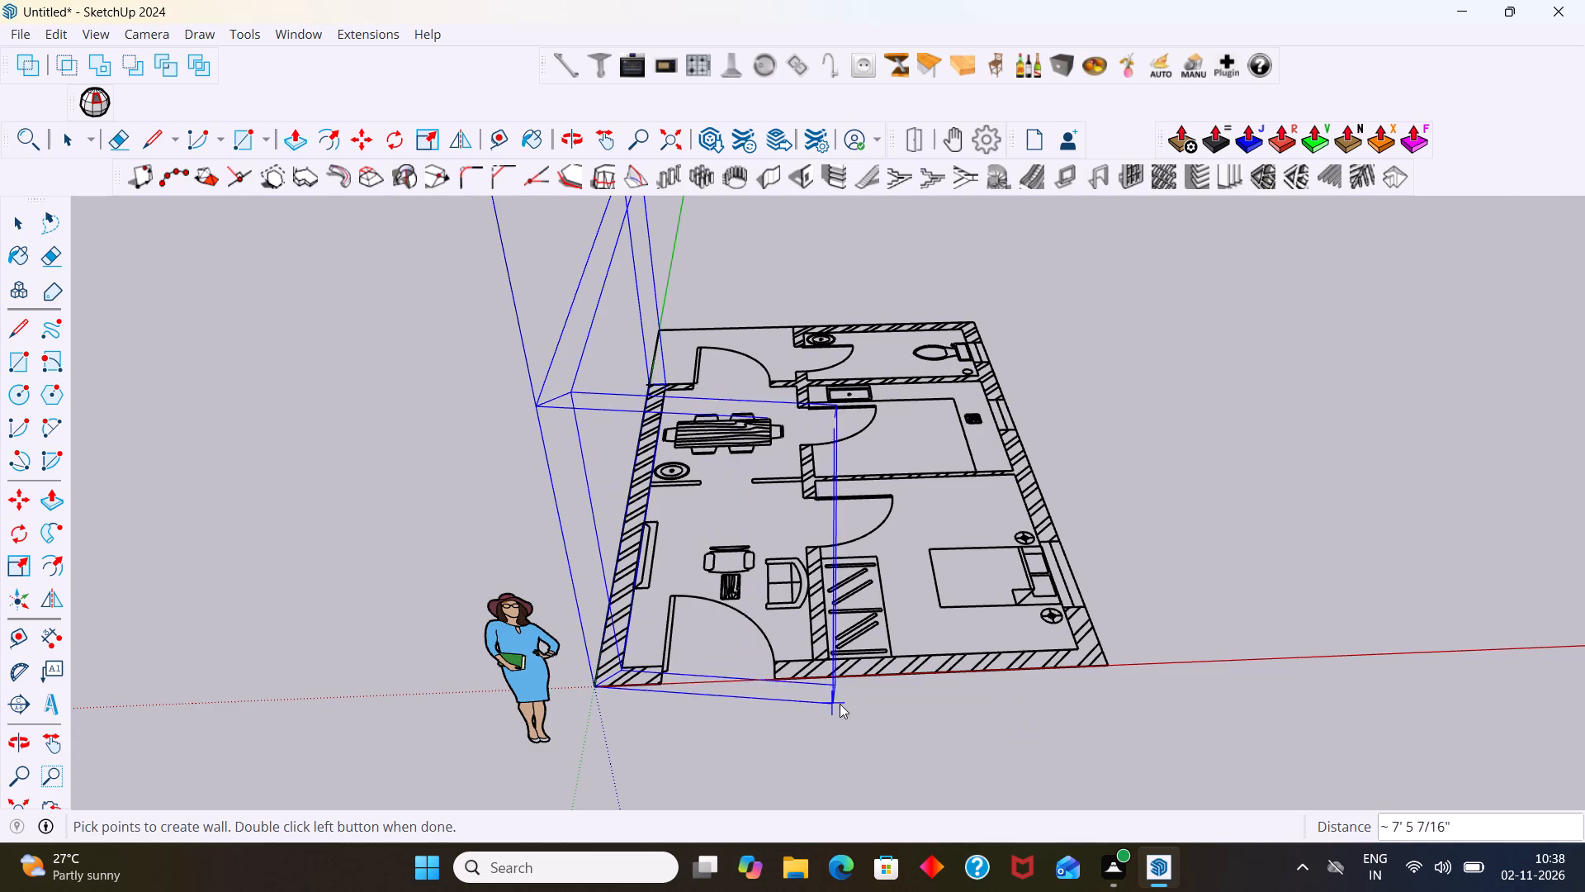
click(1109, 675)
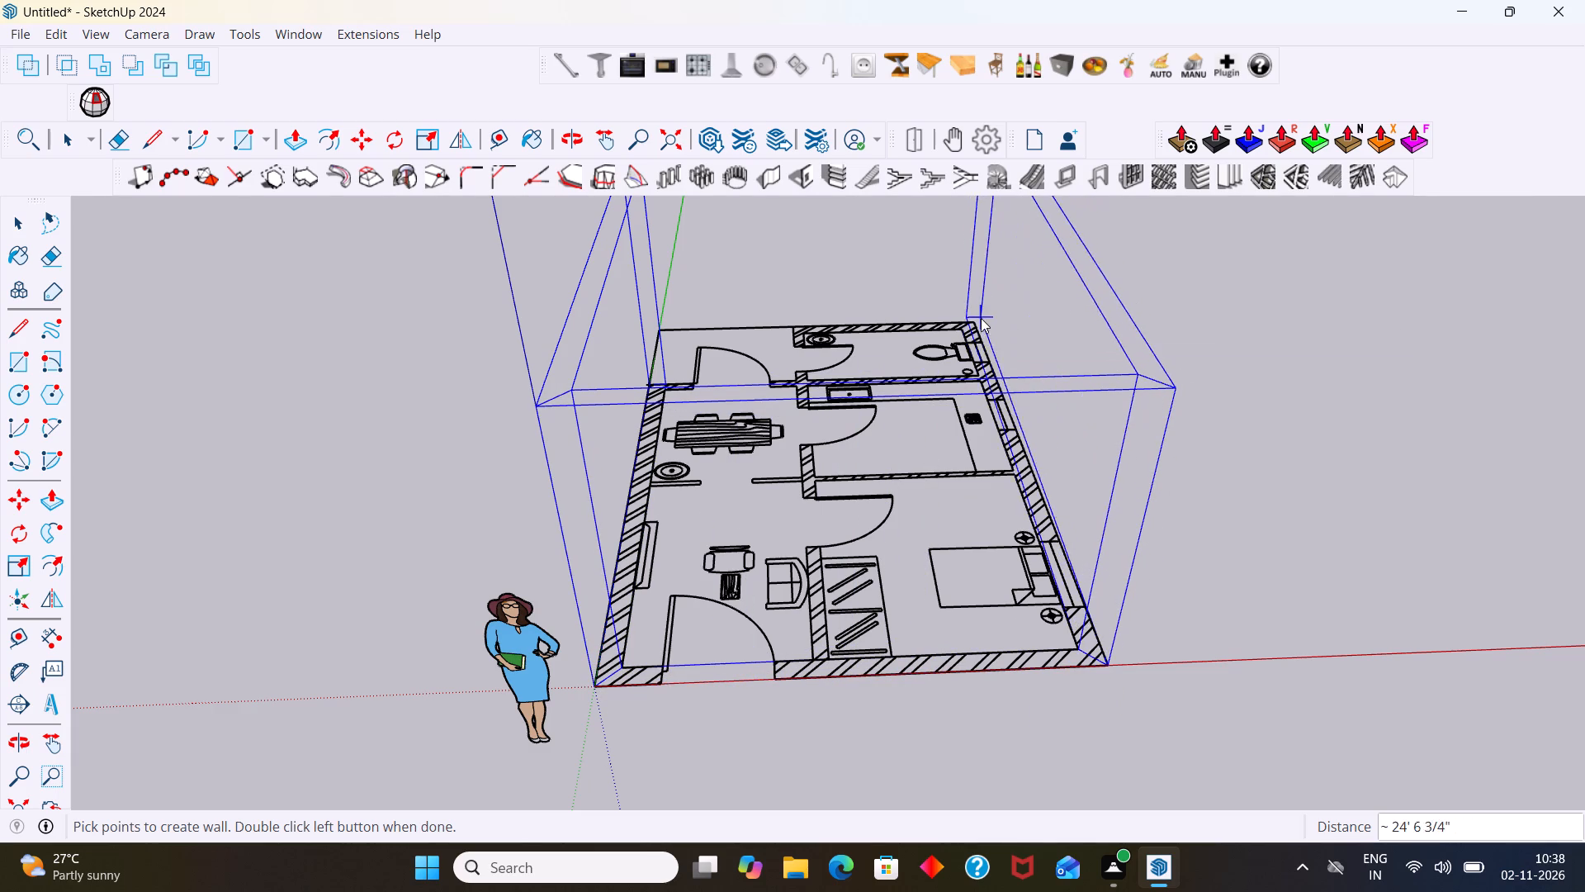
click(977, 320)
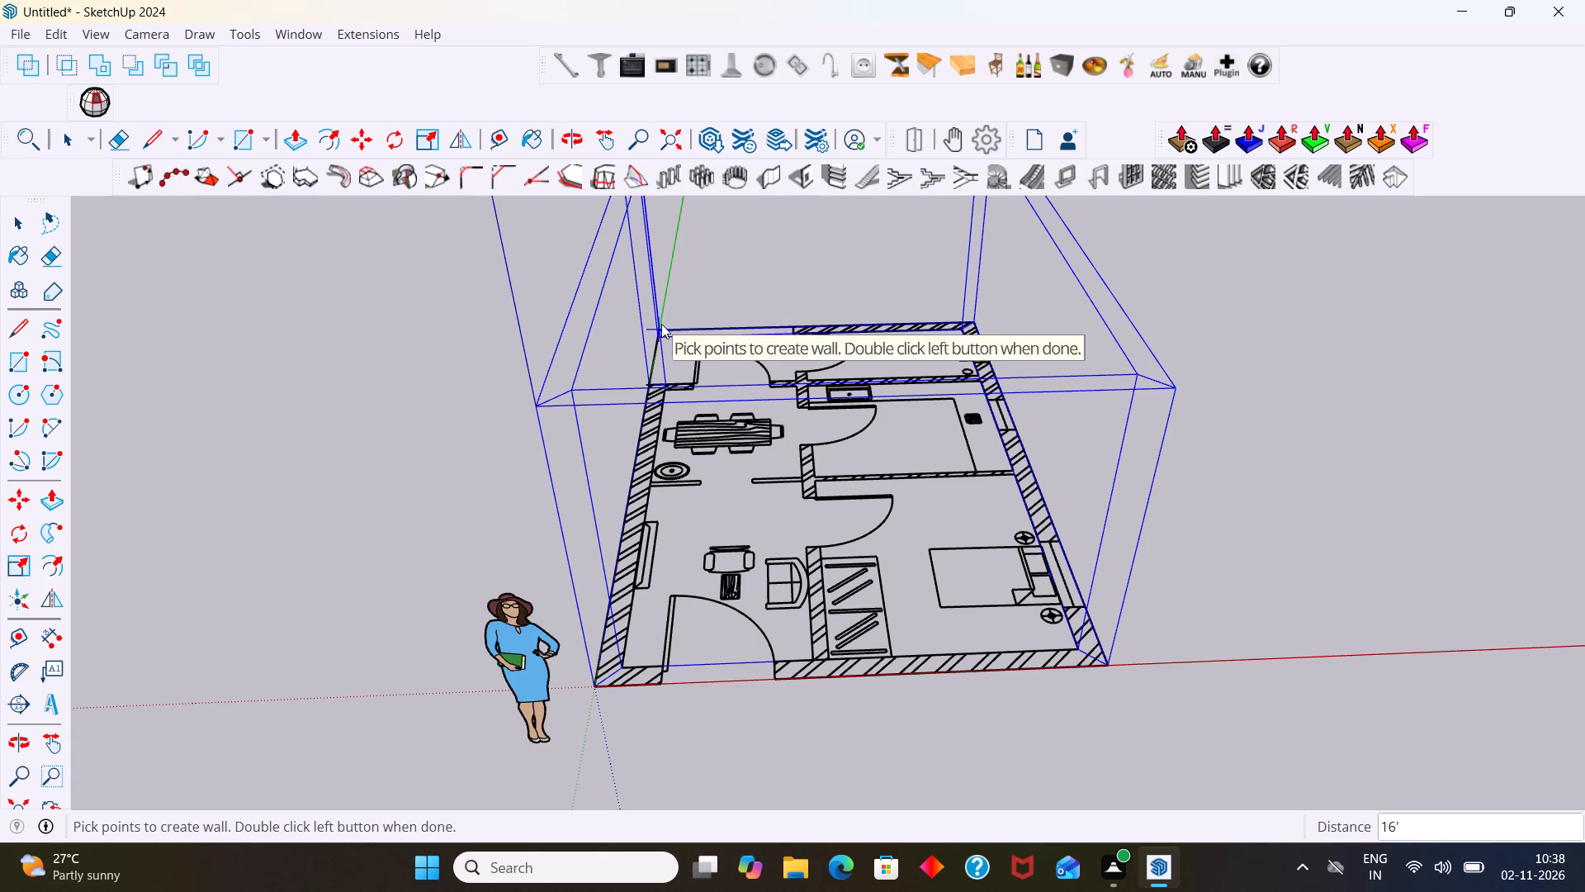
scroll(795, 329, up, 2)
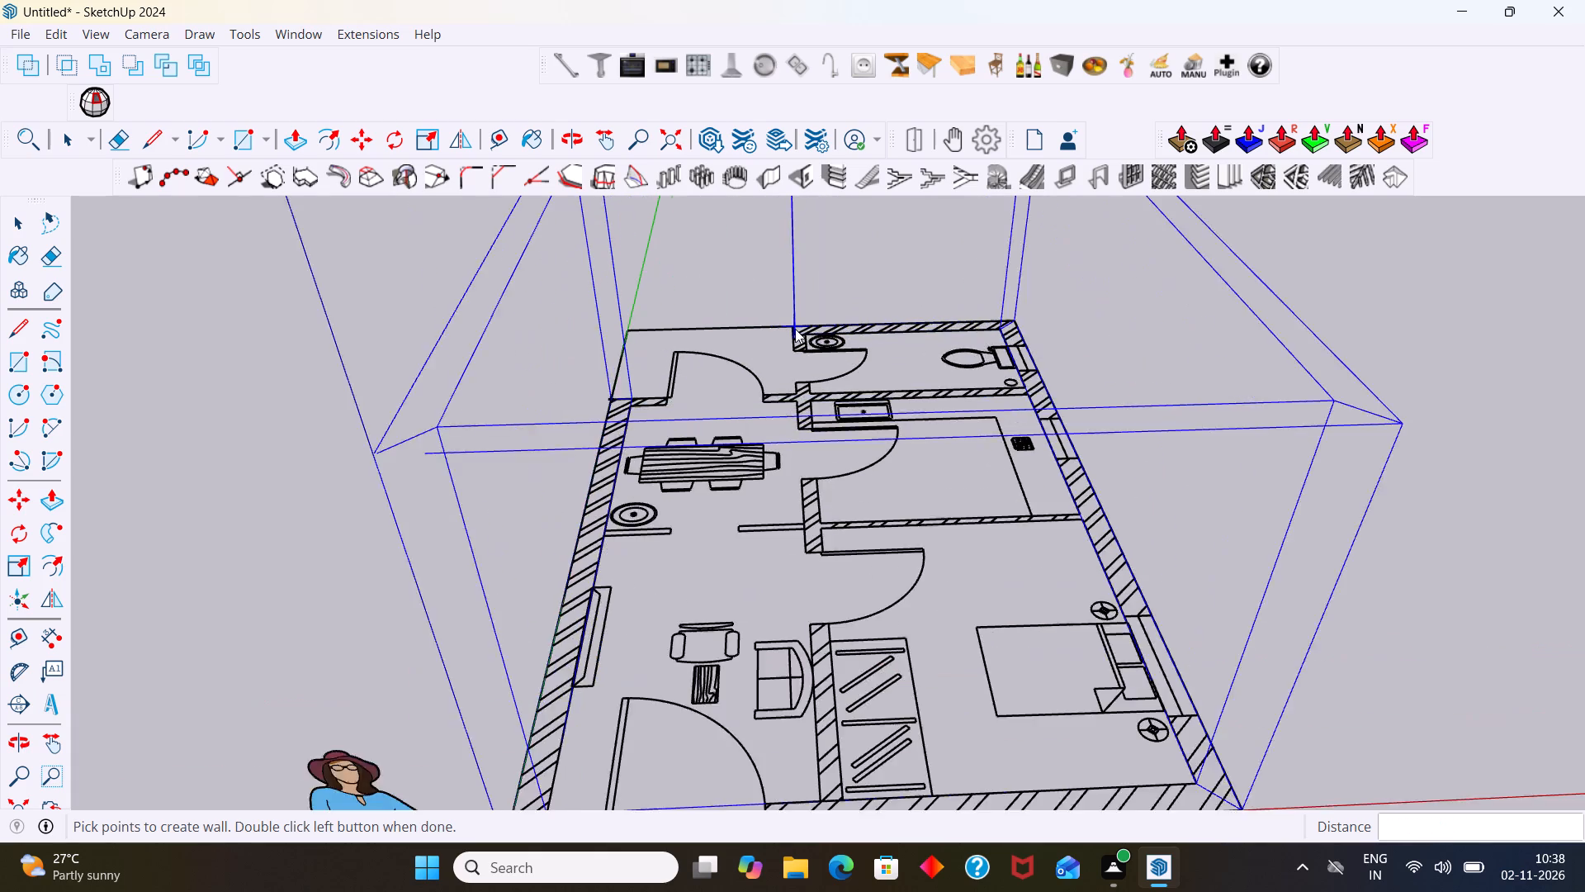
scroll(795, 329, up, 5)
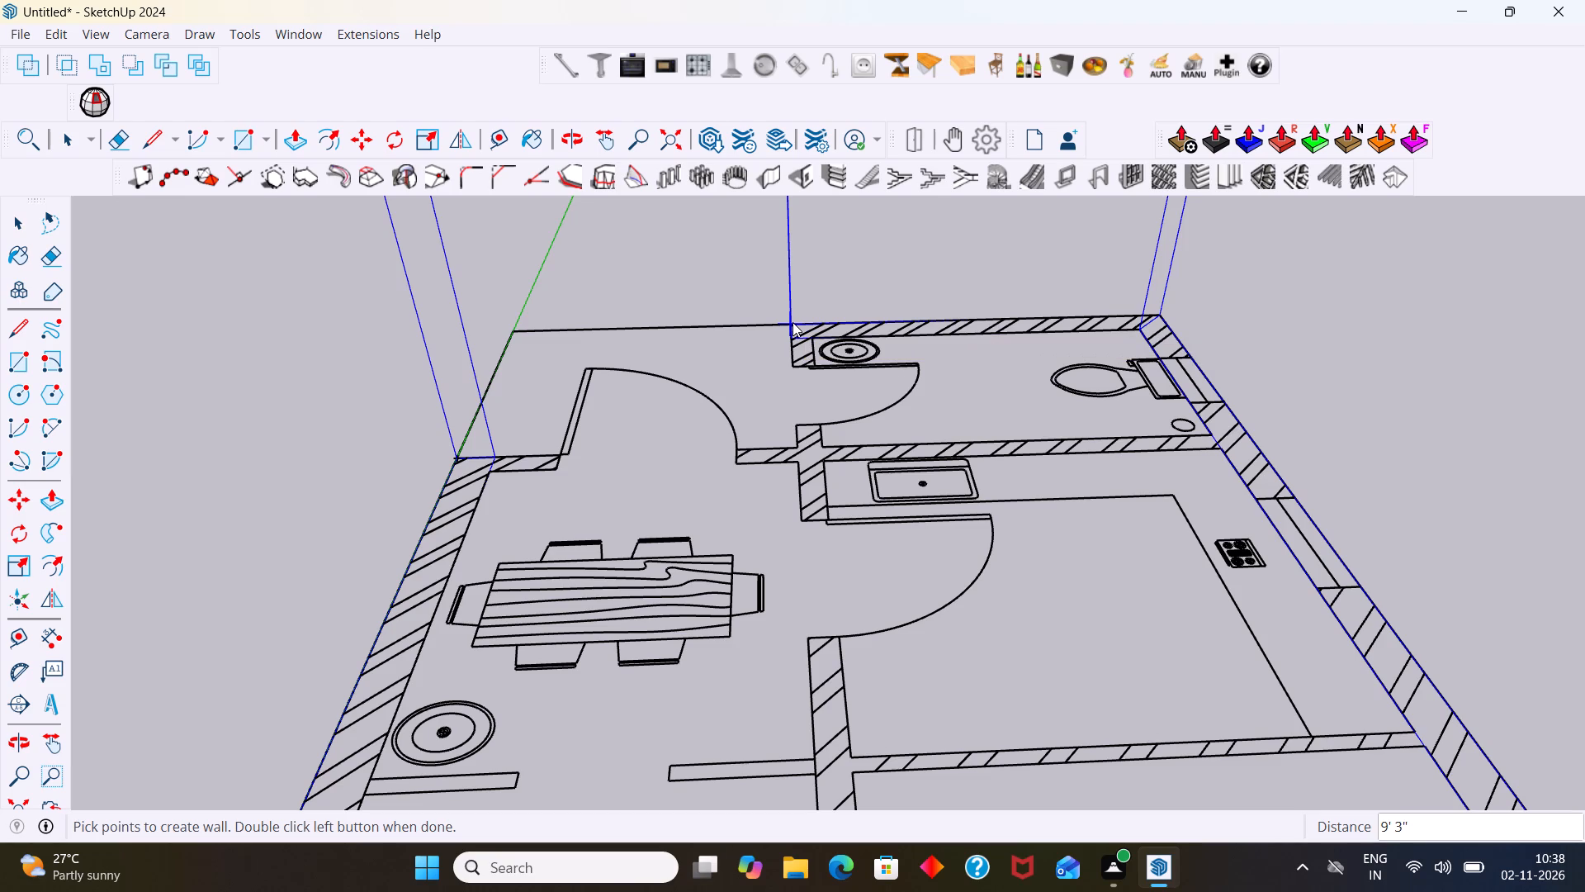
click(792, 322)
double_click(792, 330)
Inspect the new outer walls against the floor plan from outside, above and the open entrance corner.
scroll(840, 408, down, 14)
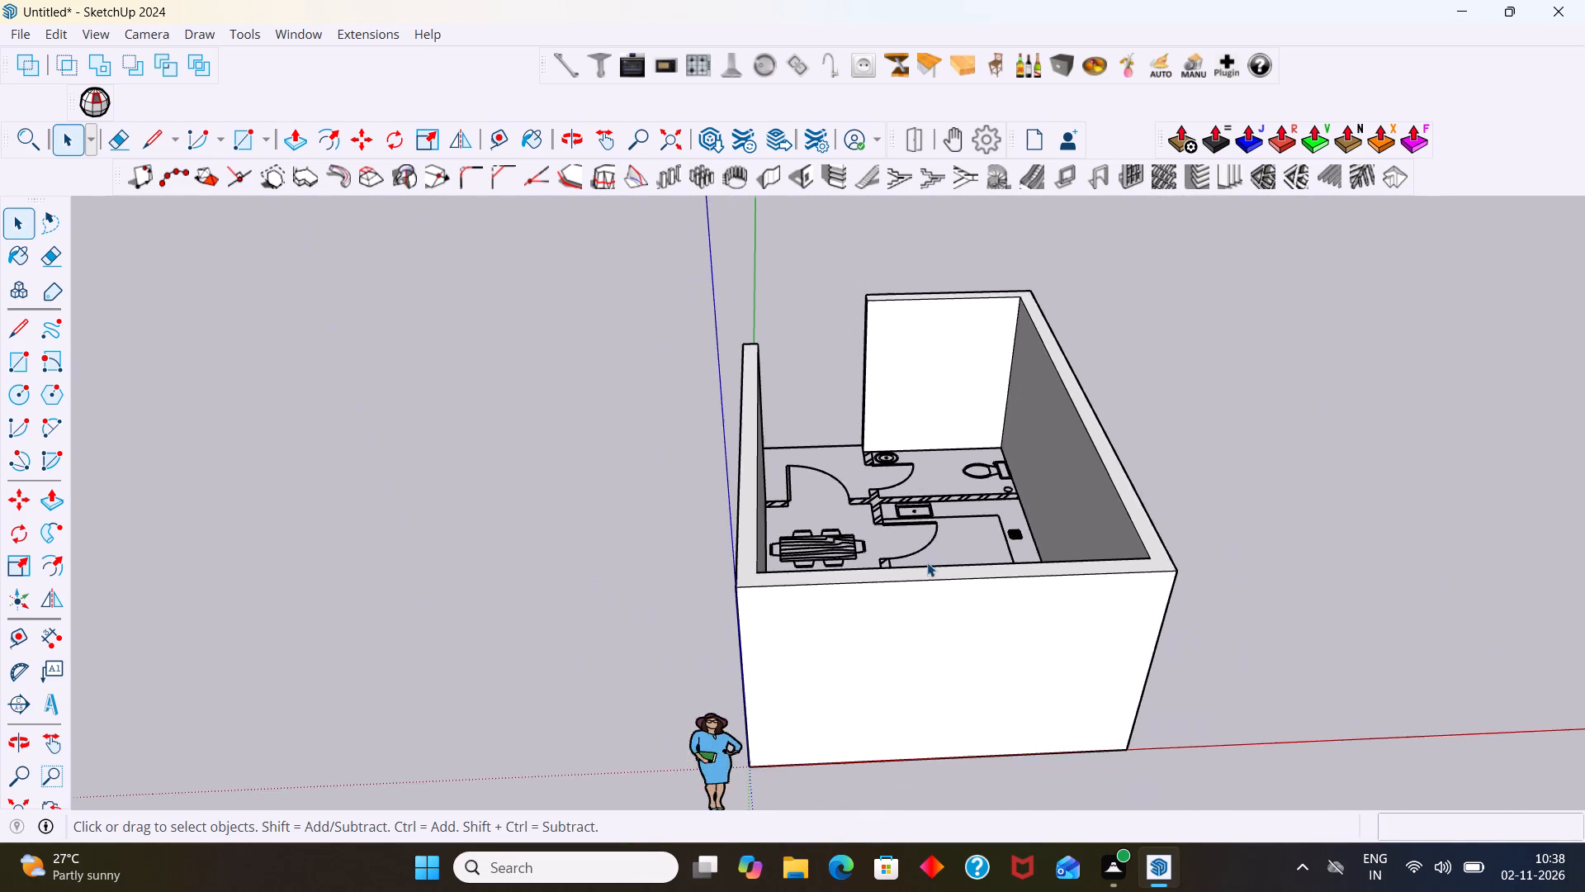
middle_drag(917, 540, 570, 469)
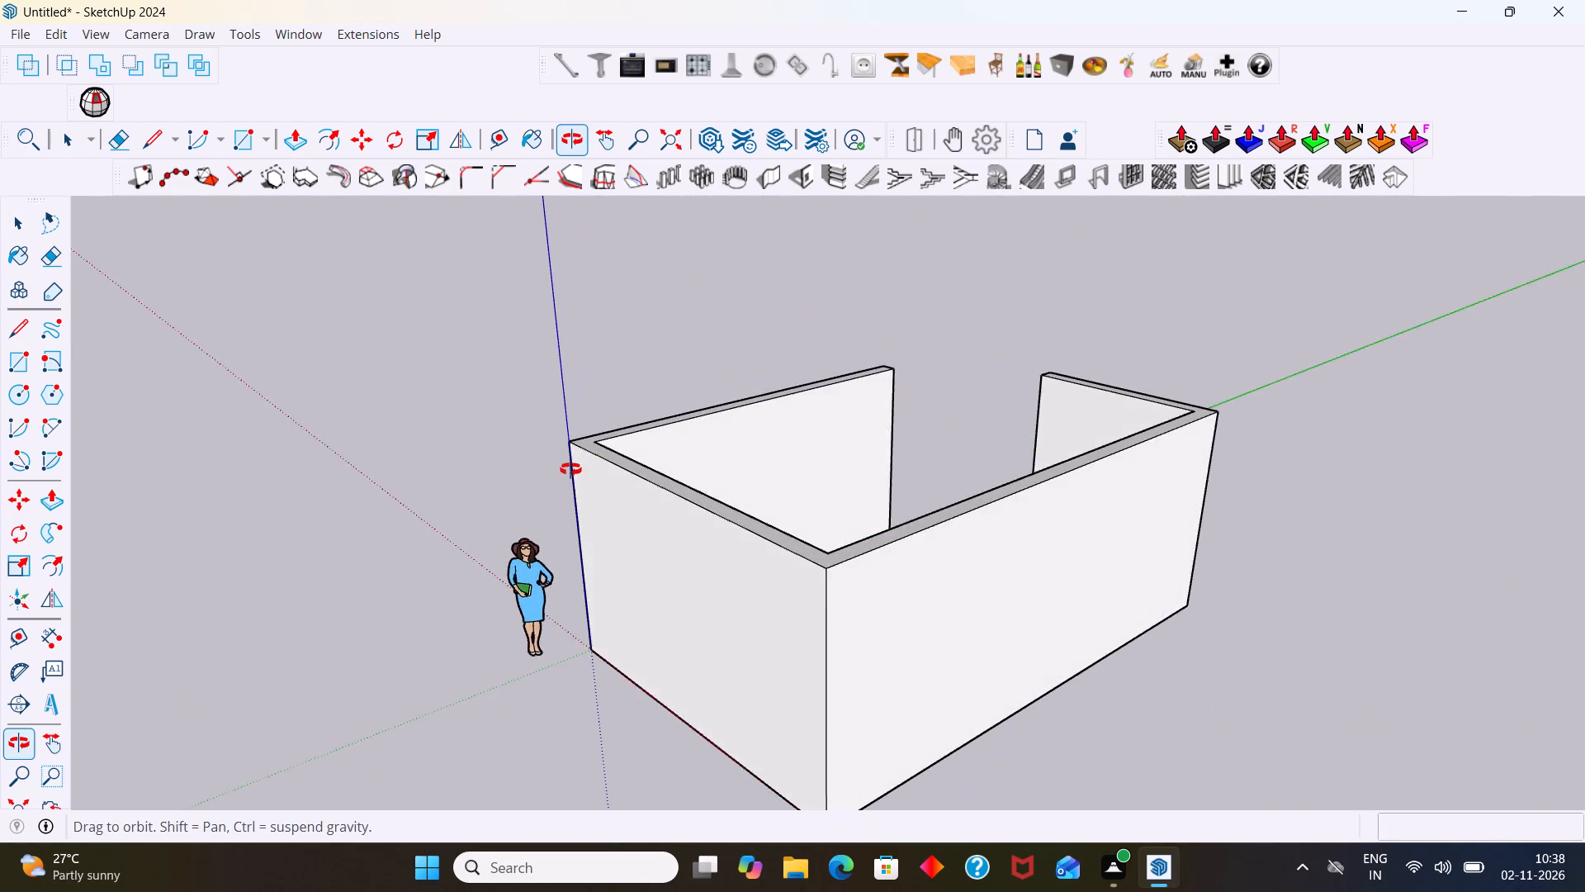
middle_drag(570, 469, 986, 577)
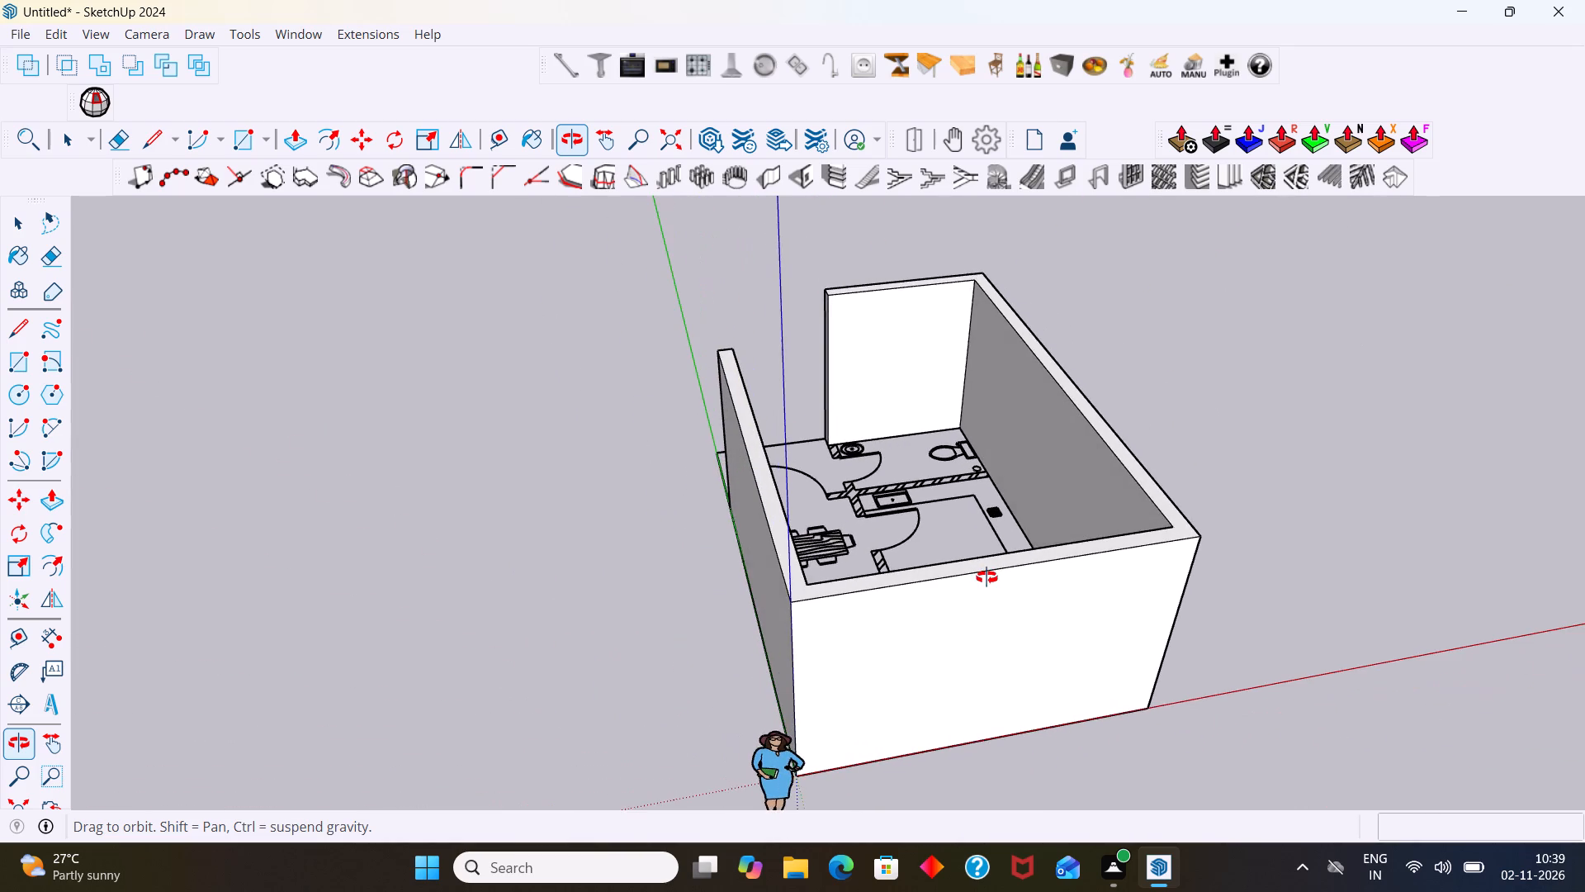
middle_drag(986, 577, 989, 566)
scroll(910, 543, down, 1)
middle_drag(910, 543, 873, 629)
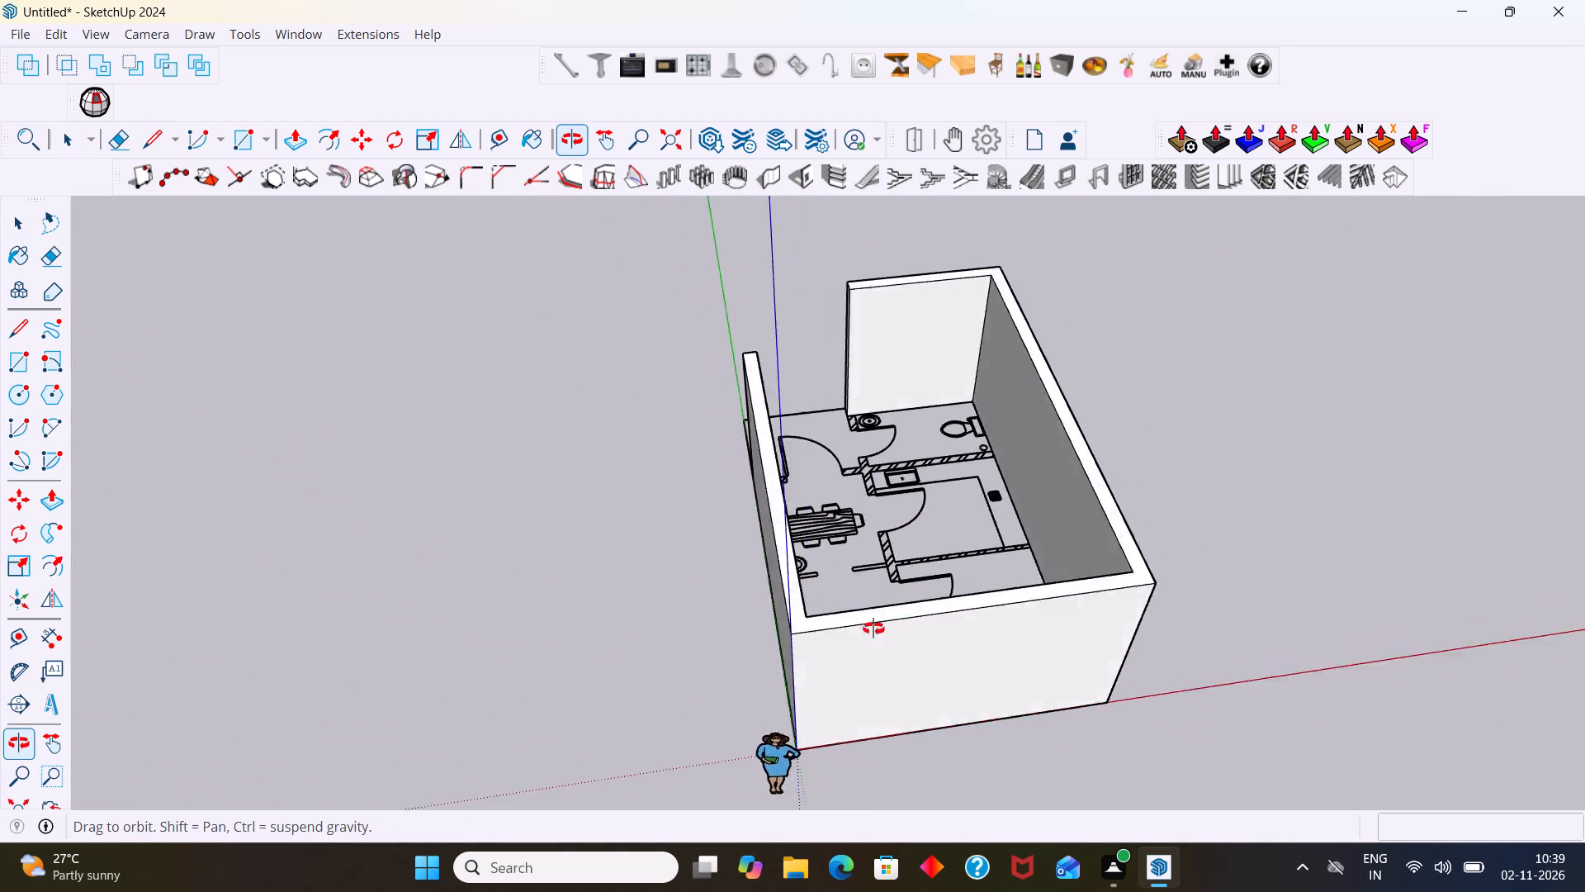
middle_drag(873, 629, 818, 607)
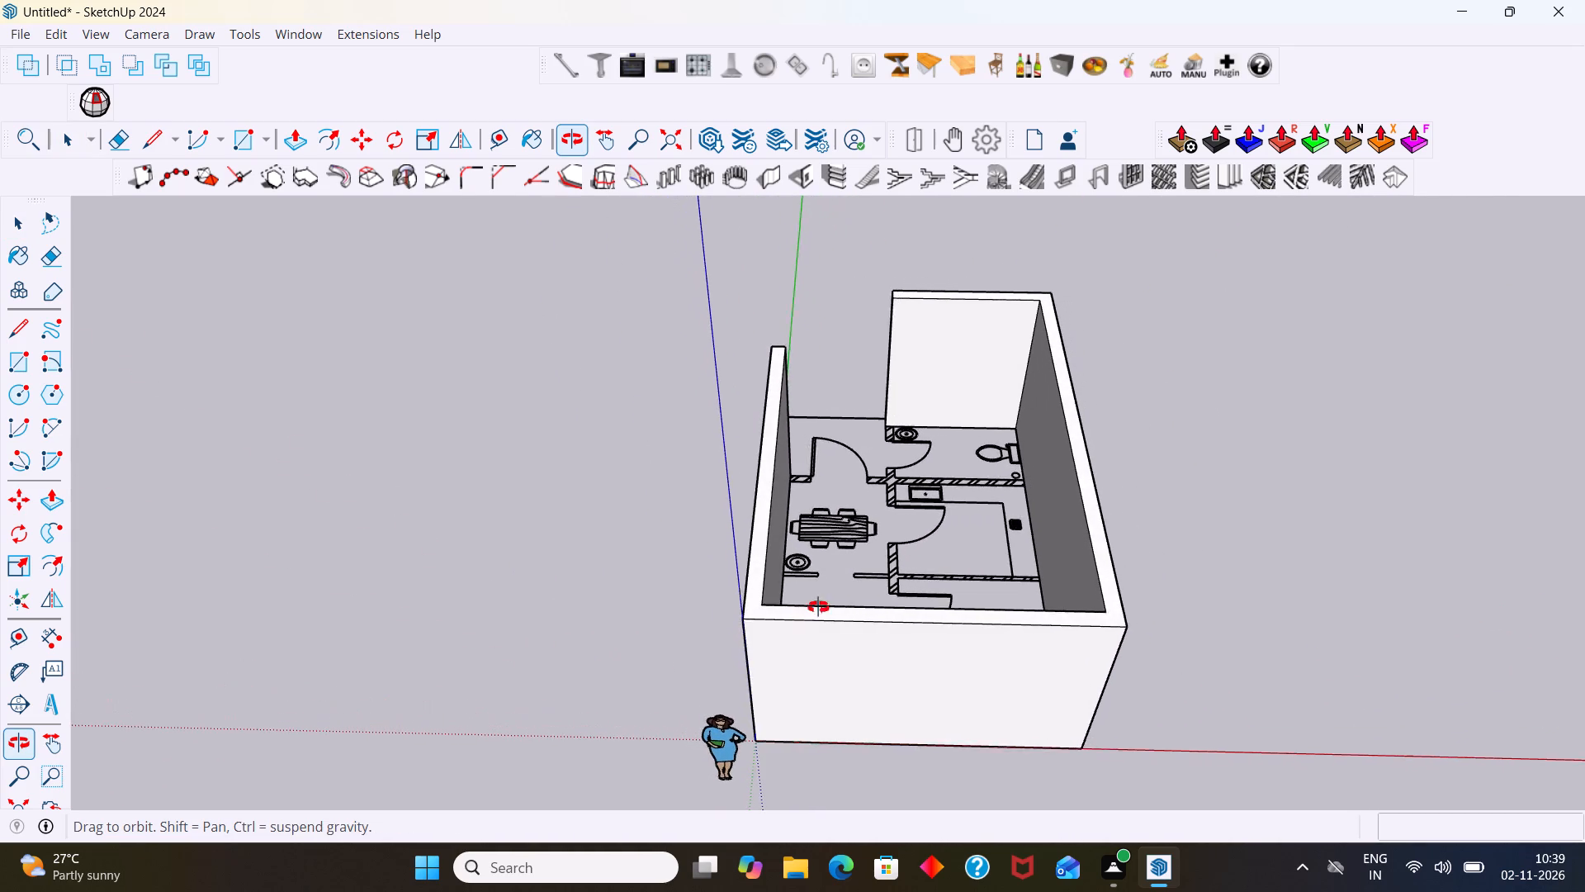
middle_drag(818, 607, 852, 606)
scroll(807, 425, up, 10)
middle_drag(657, 443, 1323, 475)
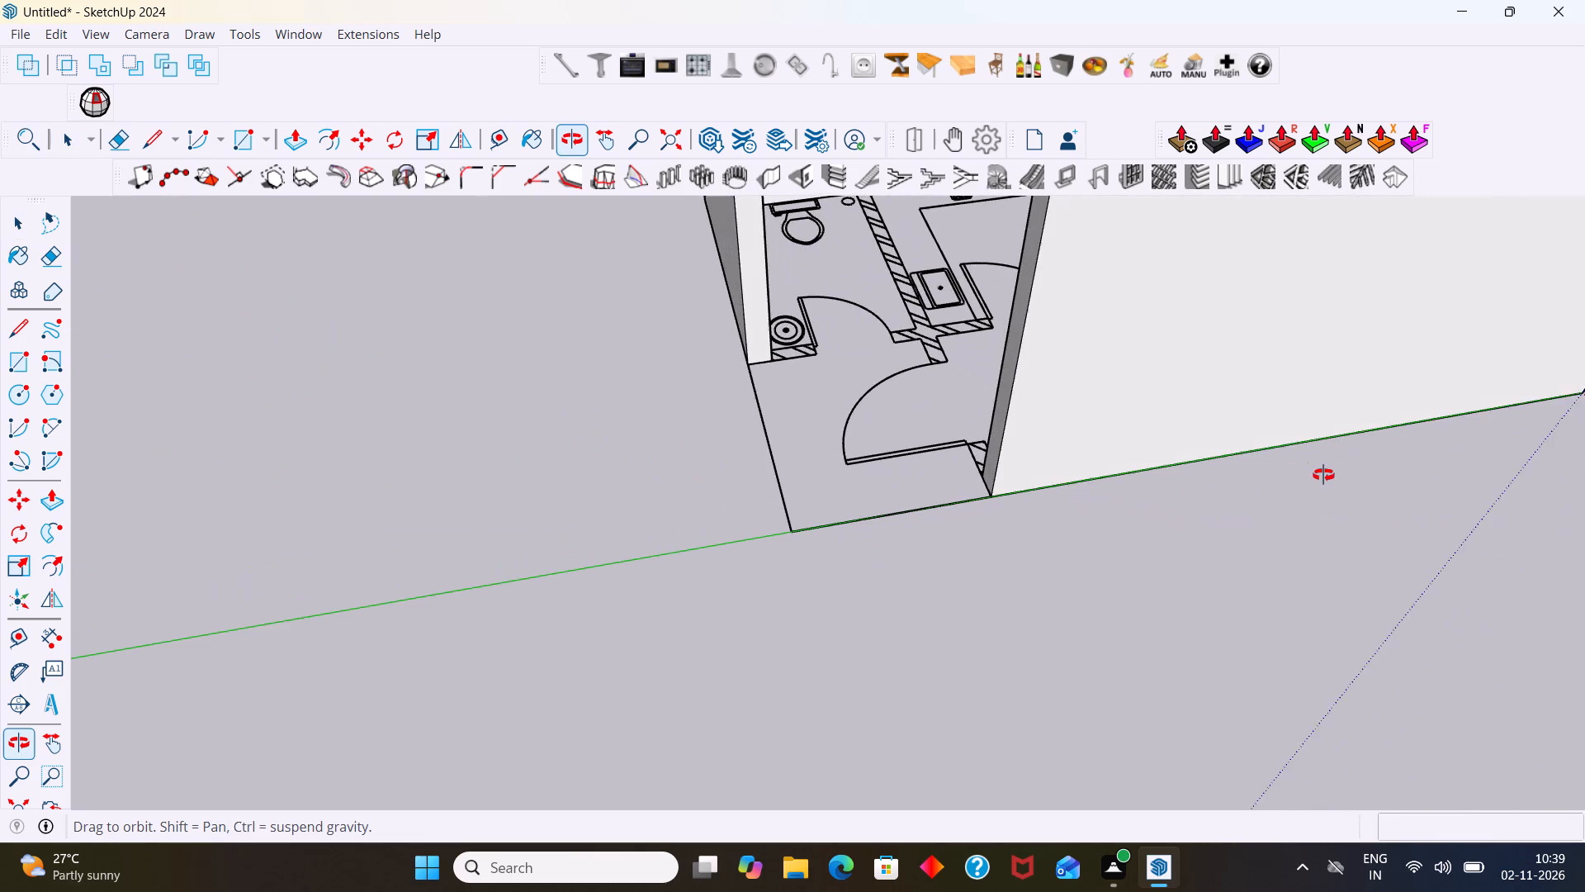
middle_drag(1323, 475, 1326, 475)
scroll(1311, 475, down, 2)
middle_drag(938, 484, 1209, 484)
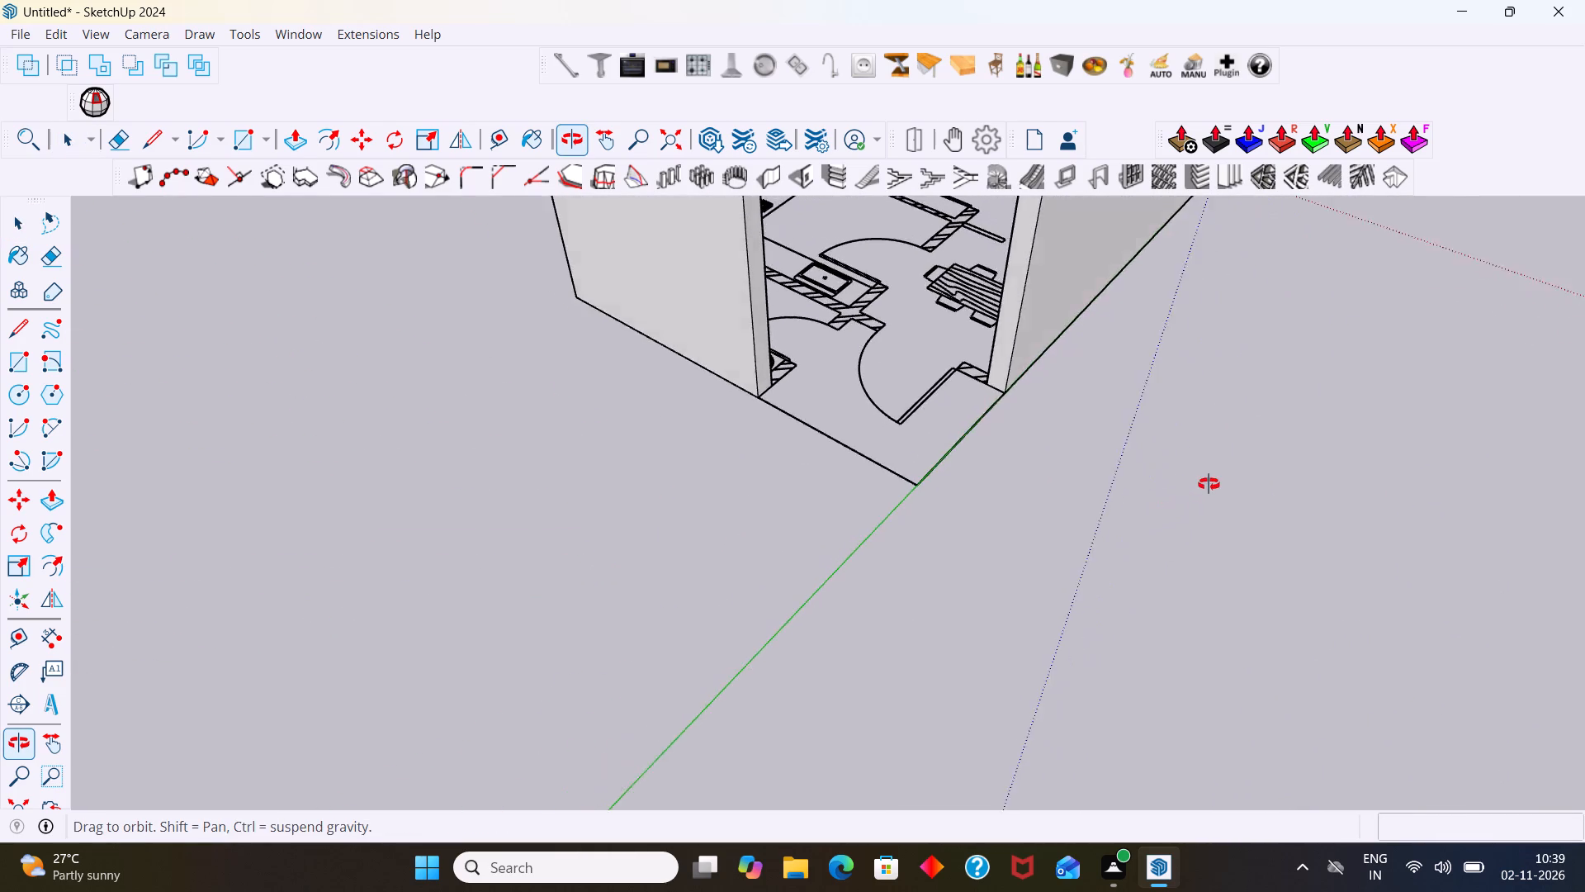
middle_drag(1209, 484, 623, 404)
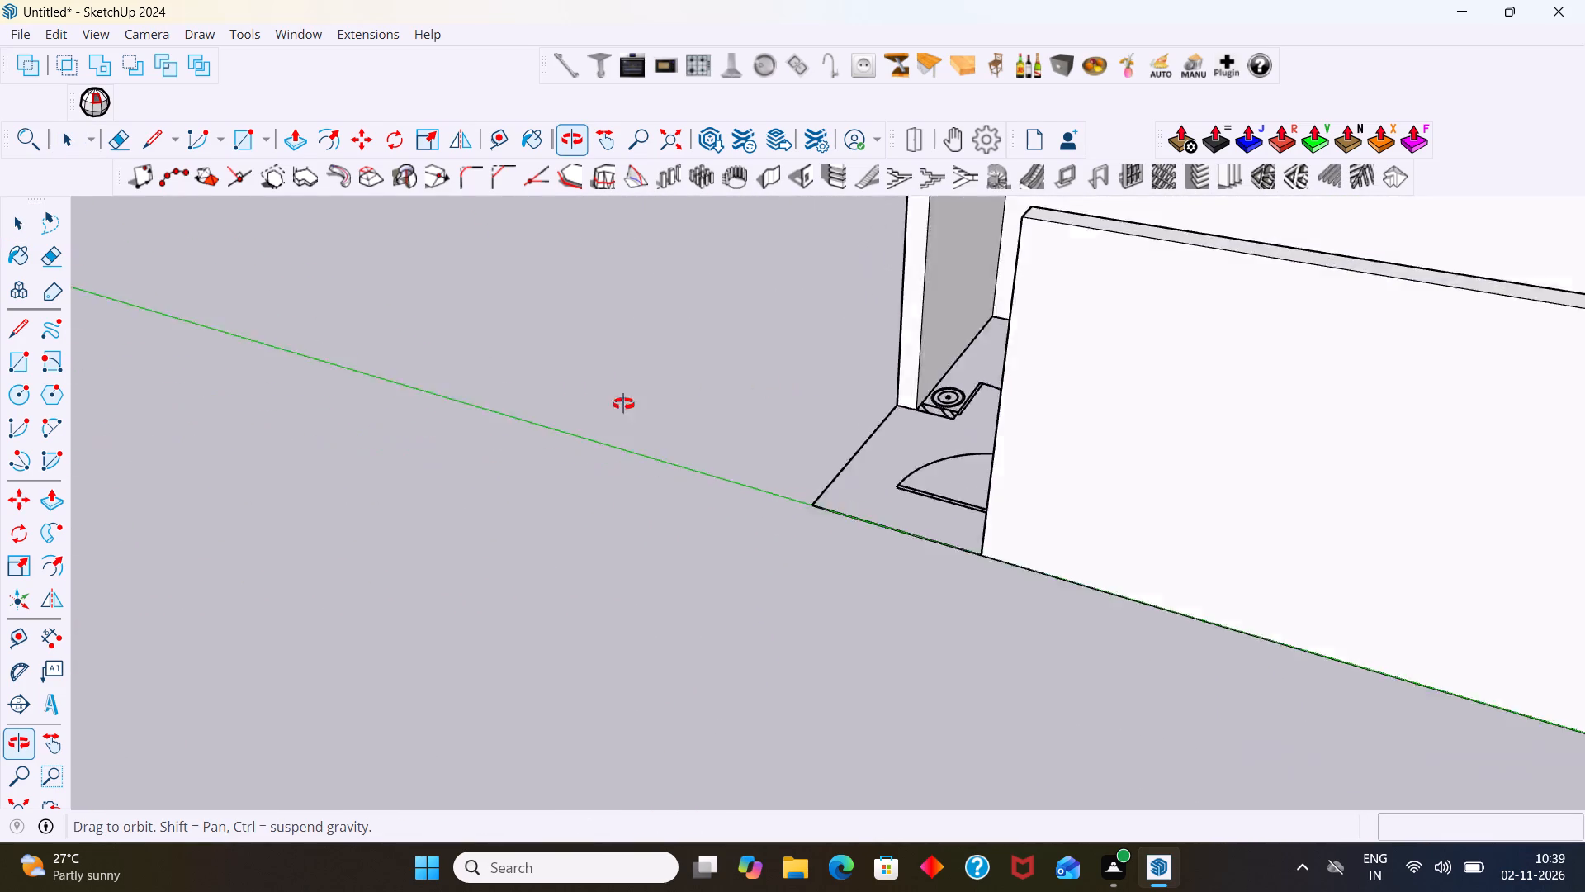
middle_drag(623, 404, 100, 472)
scroll(253, 479, down, 12)
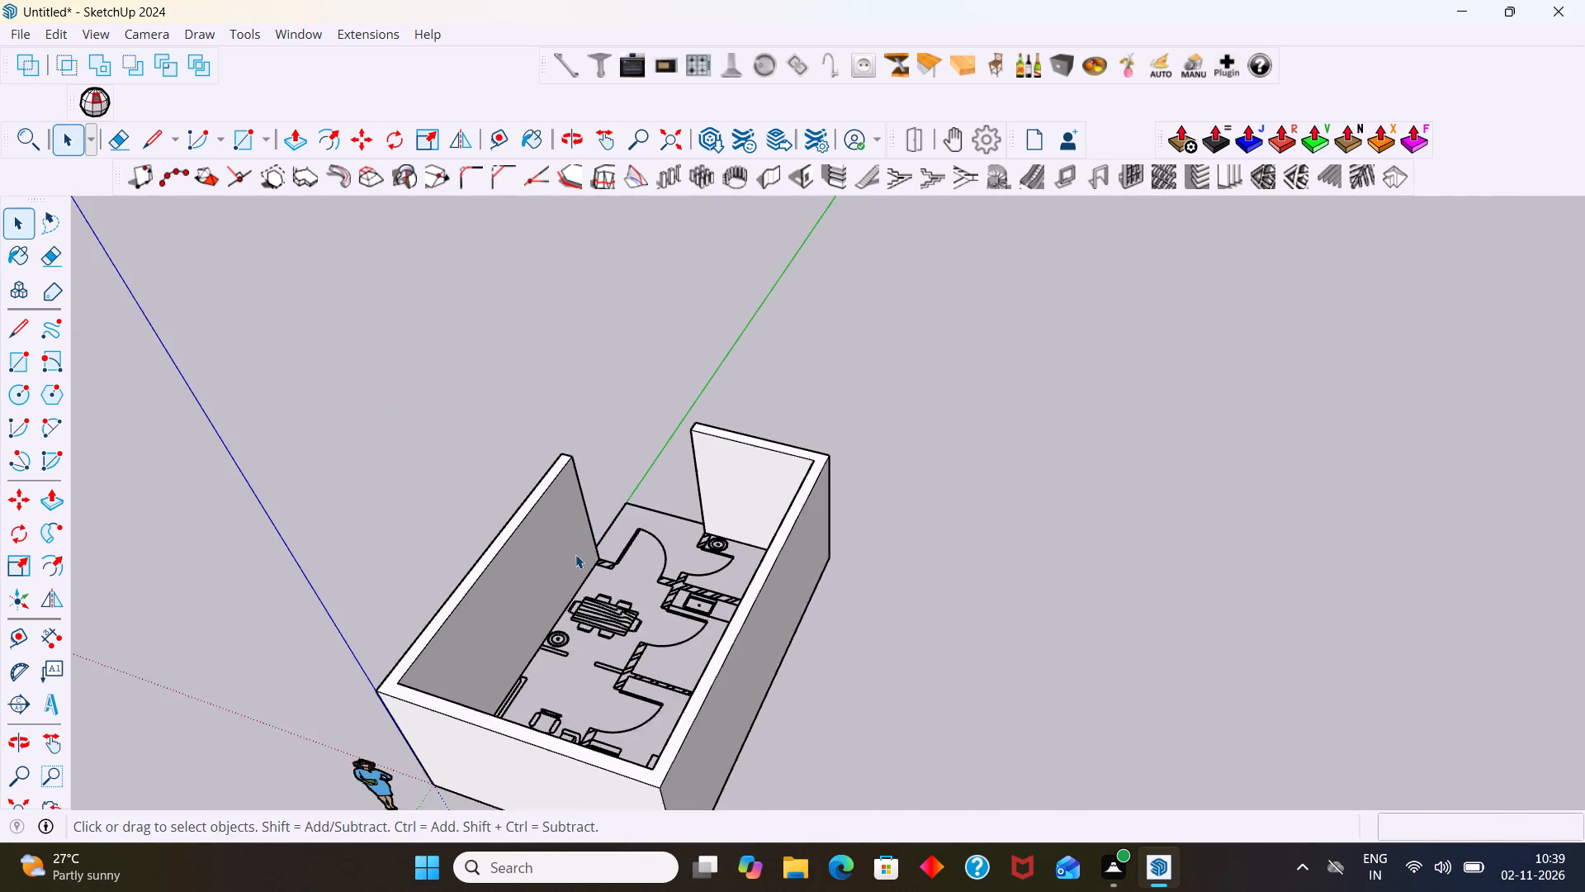
scroll(575, 554, down, 2)
middle_drag(636, 619, 705, 619)
middle_drag(703, 622, 762, 407)
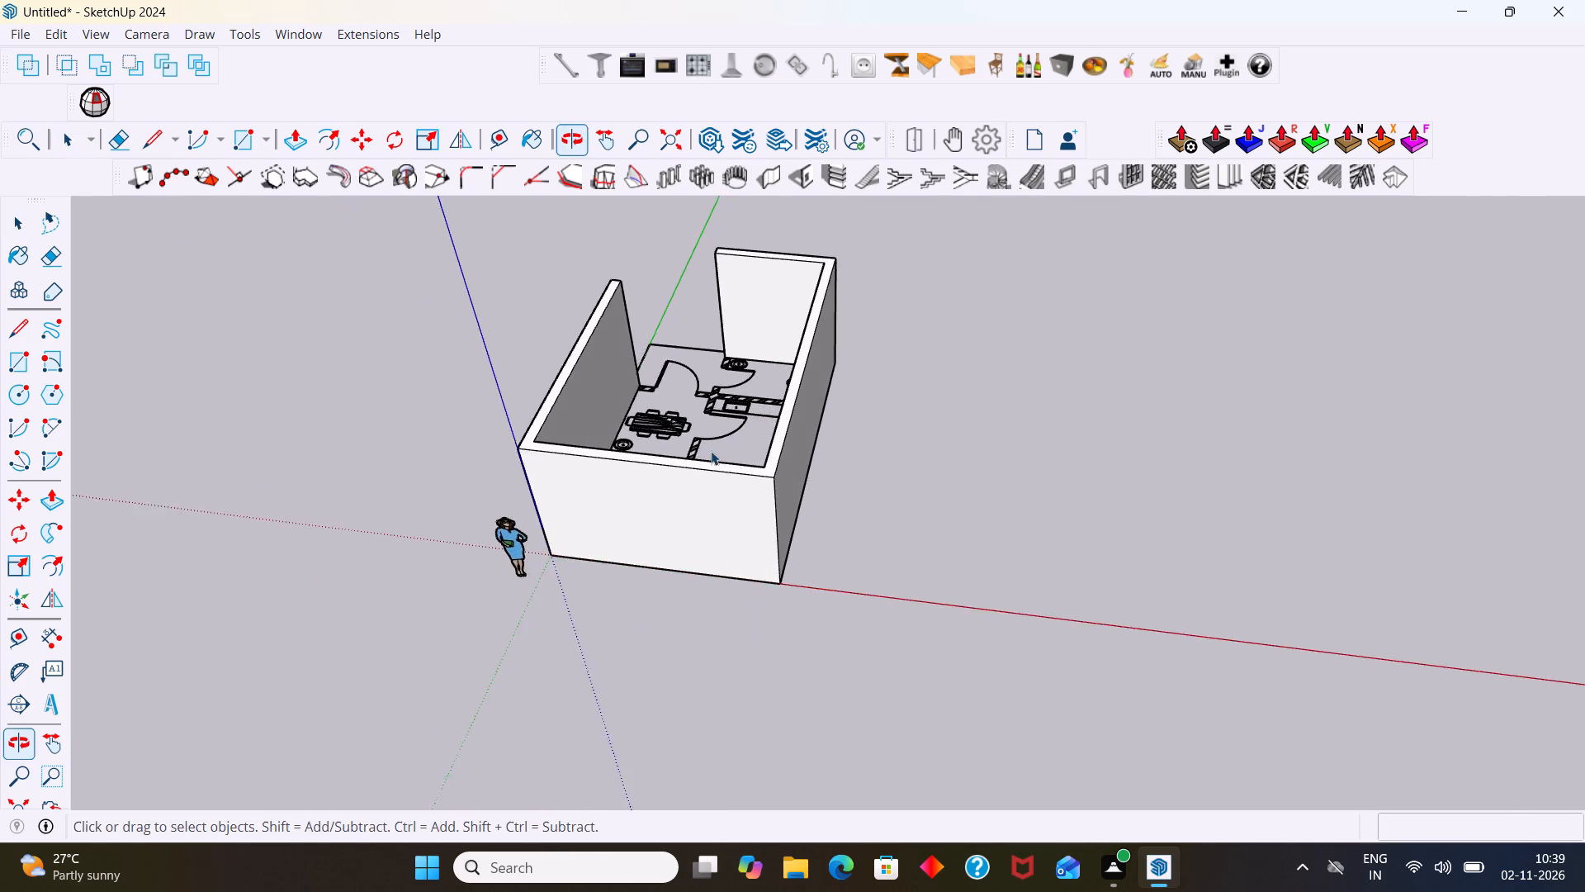
scroll(708, 459, down, 2)
shift+middle_drag(680, 501, 792, 643)
scroll(759, 647, up, 4)
middle_drag(750, 639, 756, 533)
middle_drag(751, 534, 781, 718)
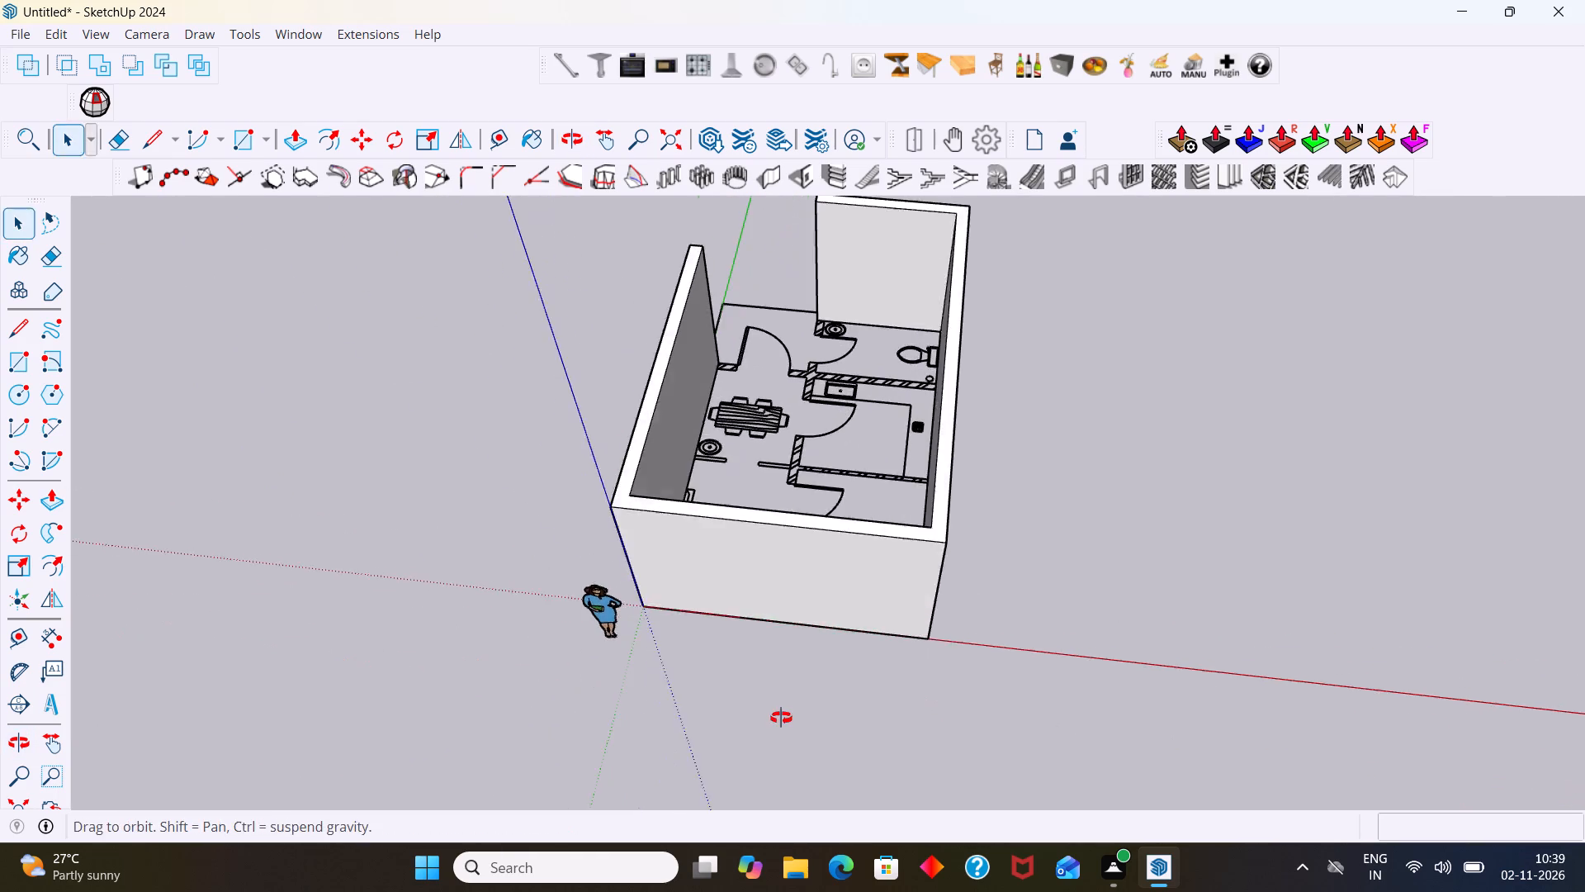
middle_drag(781, 718, 788, 726)
scroll(754, 576, up, 2)
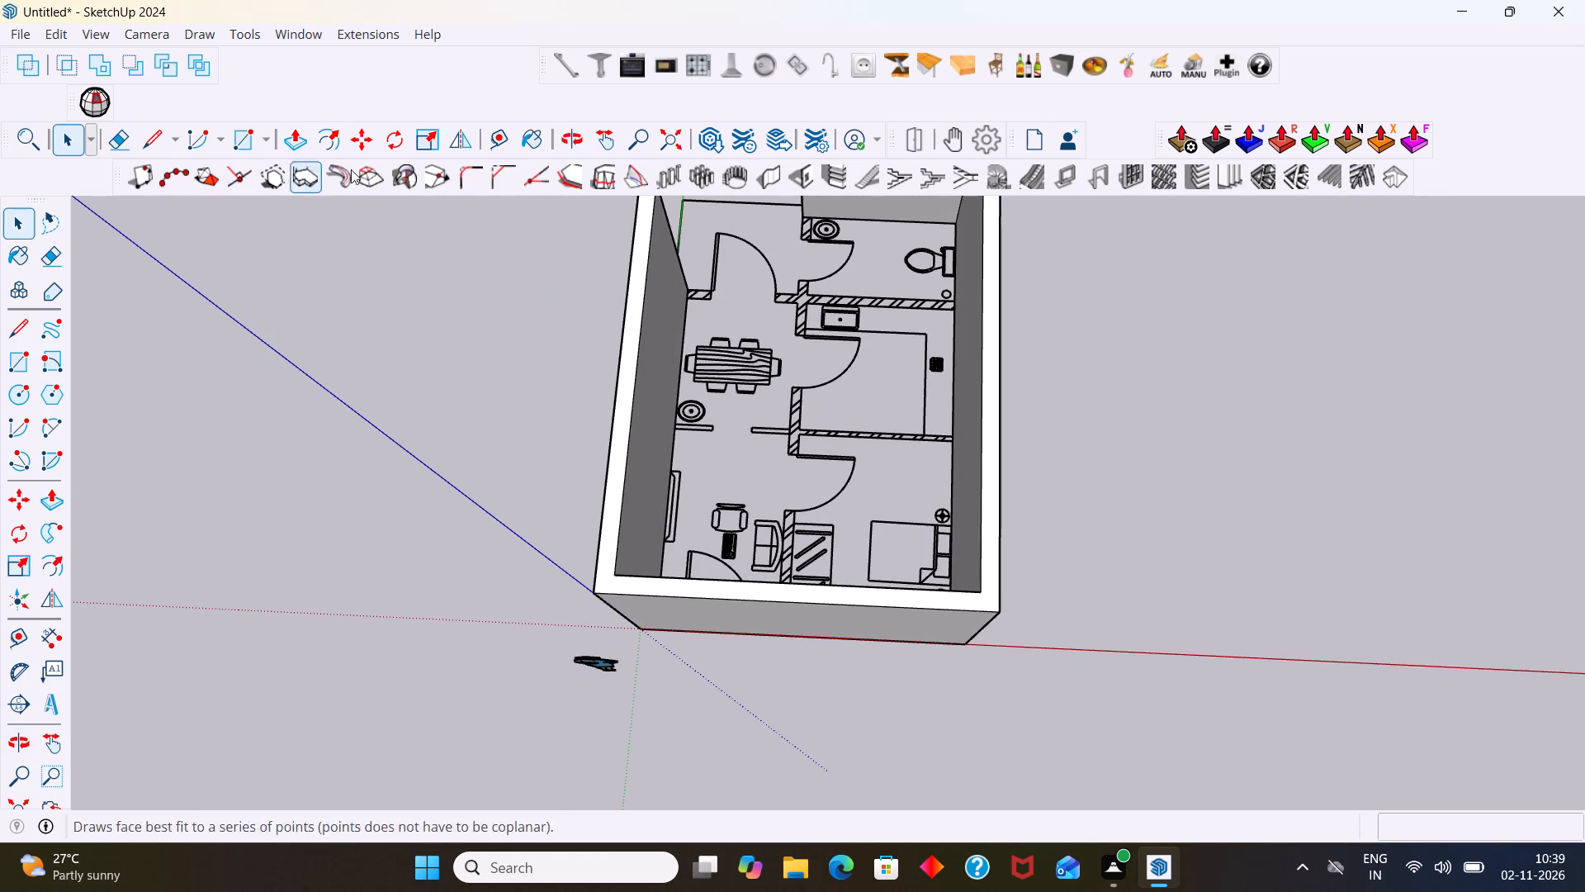
Build a 6" thick, 10' high 1001bit wall along the central partition line beside the dining table, ending at the bedroom door opening.
click(777, 174)
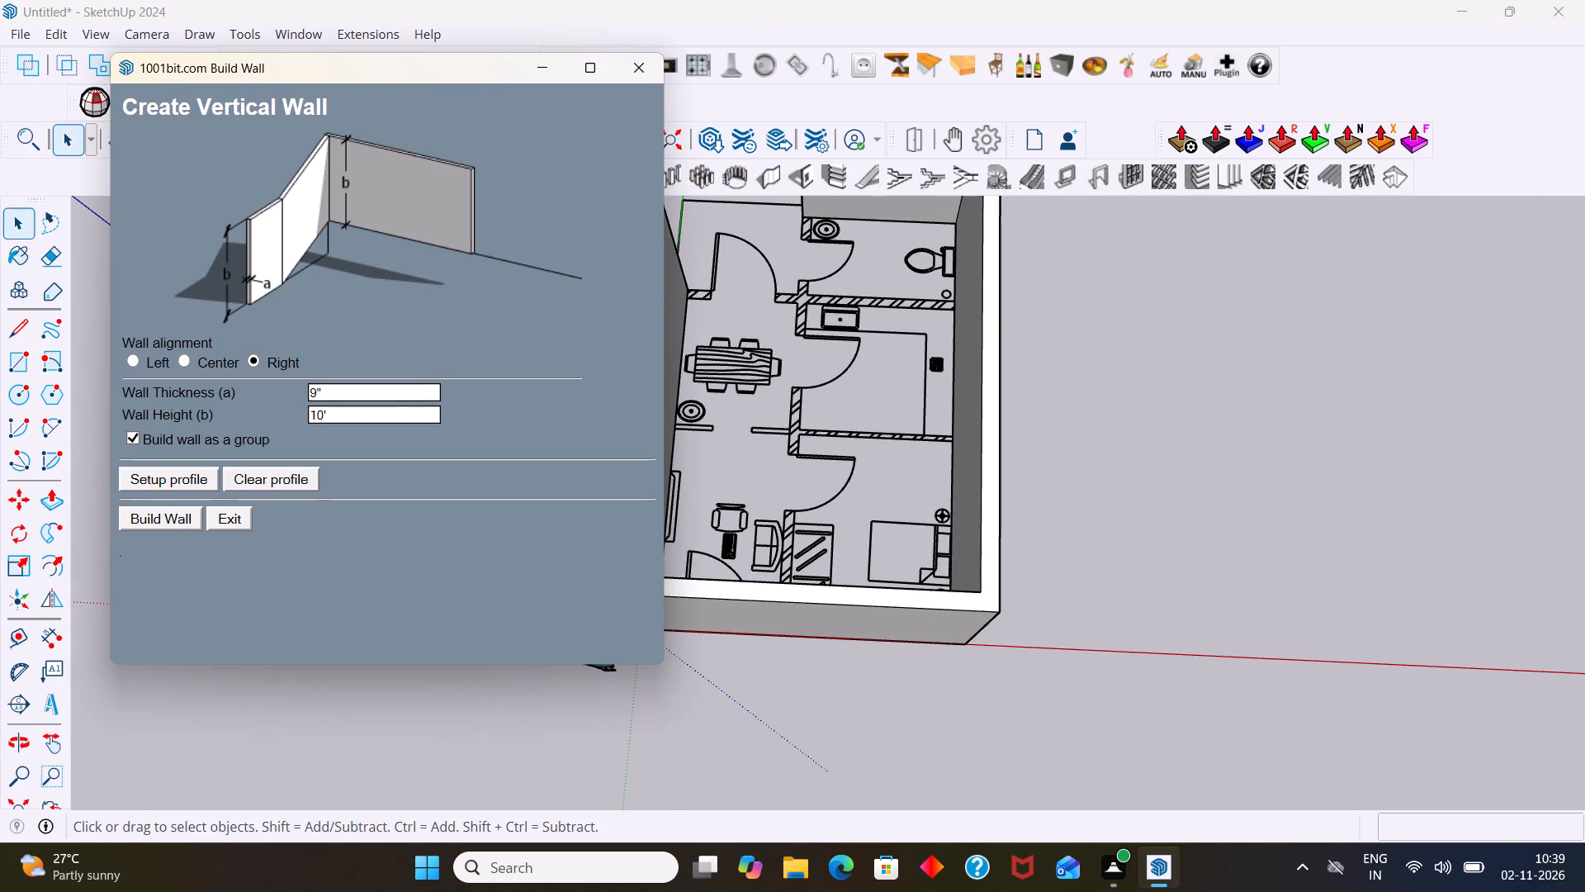
click(387, 395)
key(plus)
key(BackSpace)
text(6")
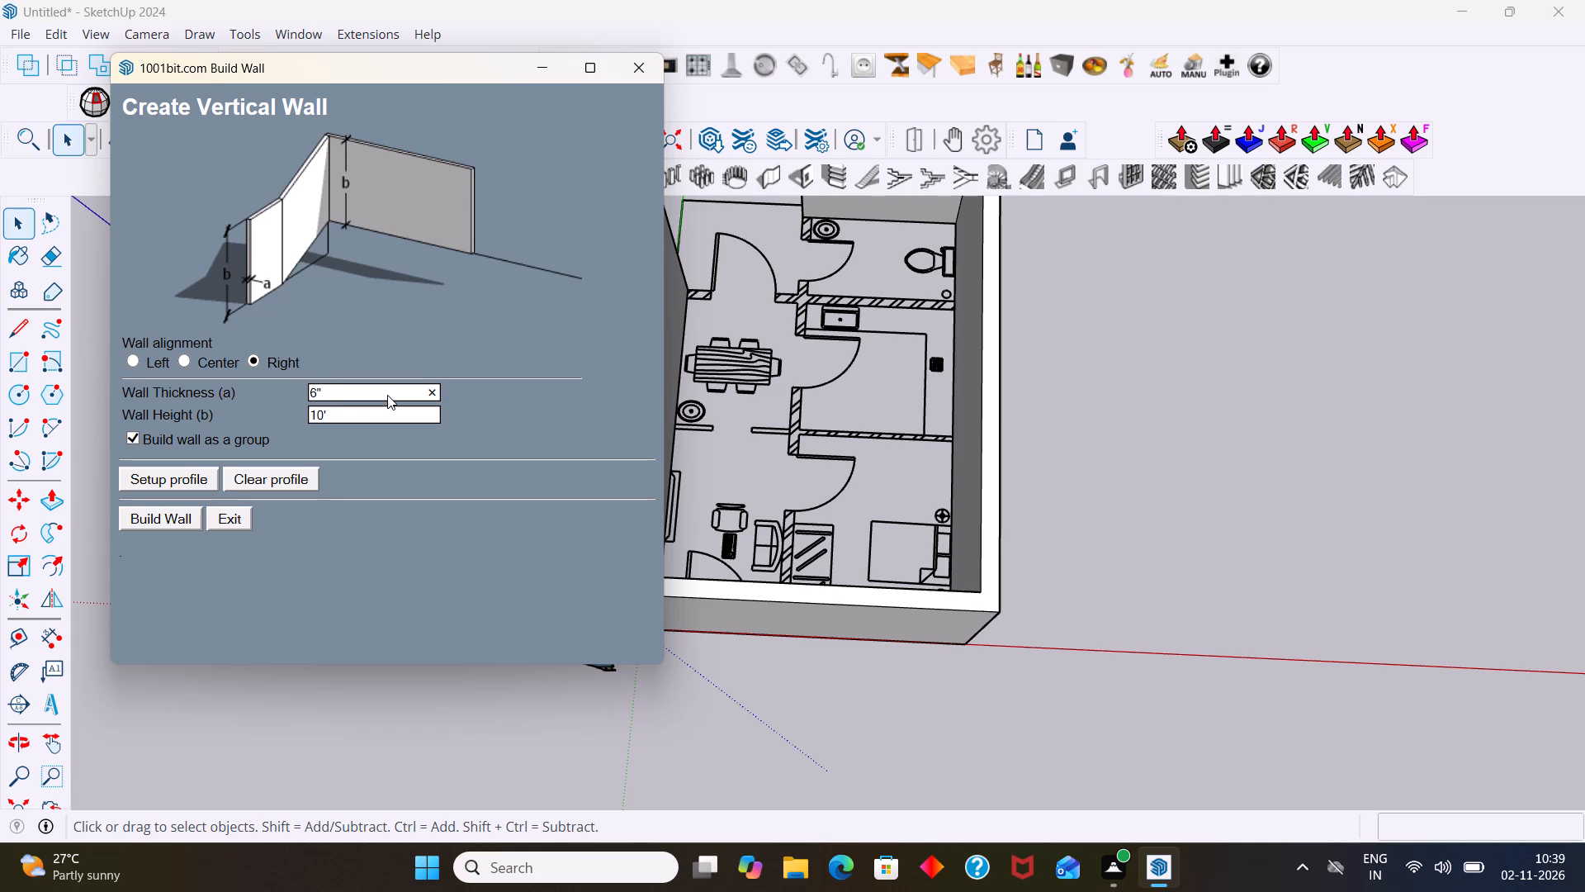
click(159, 520)
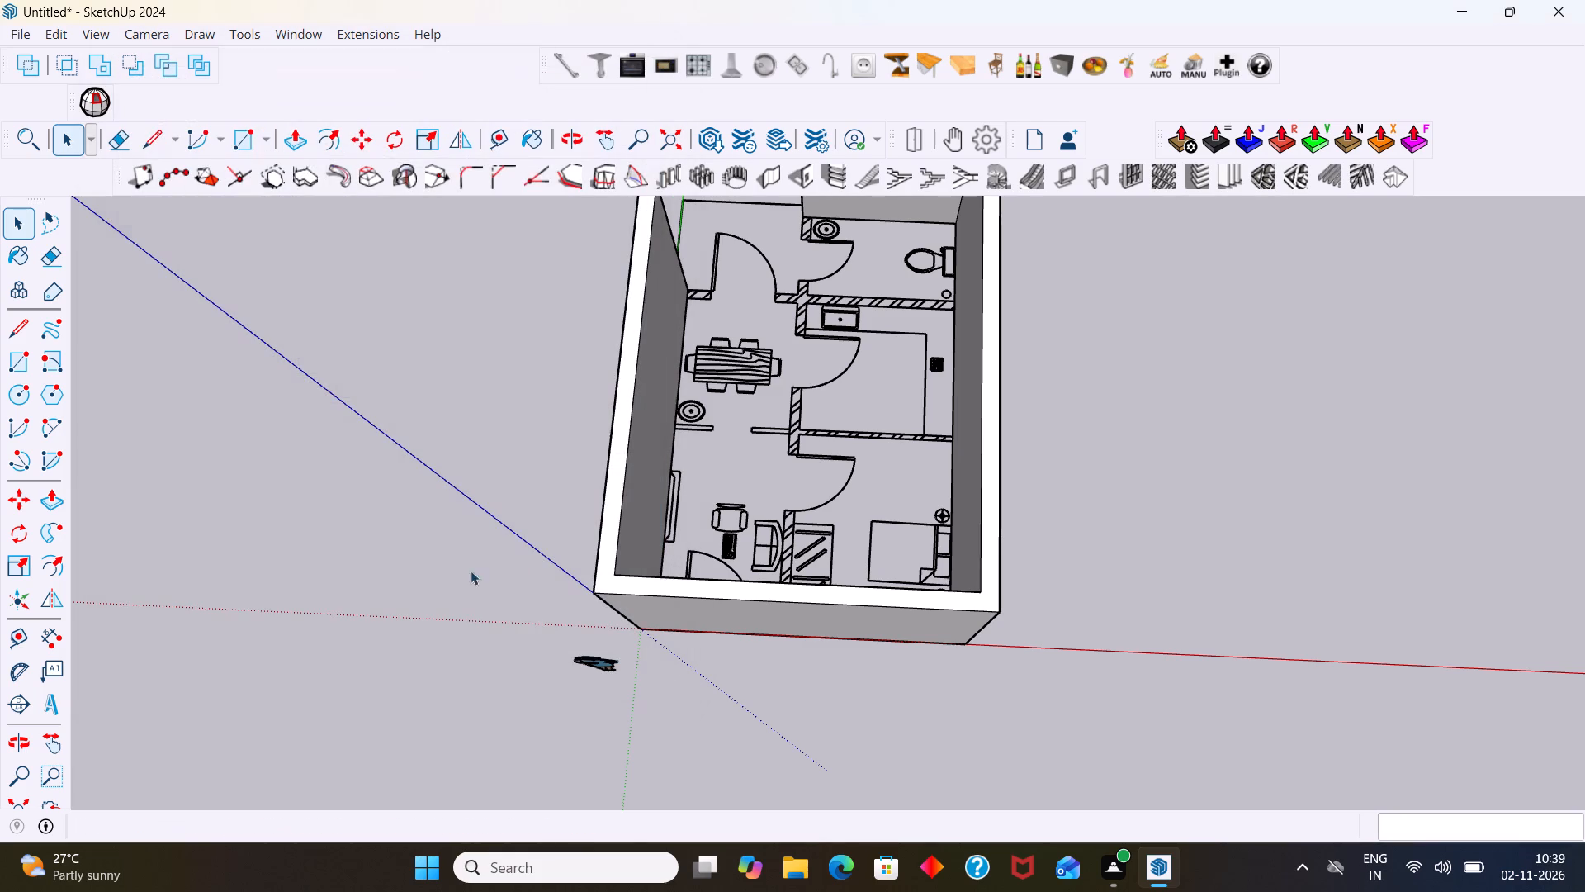
scroll(797, 419, up, 3)
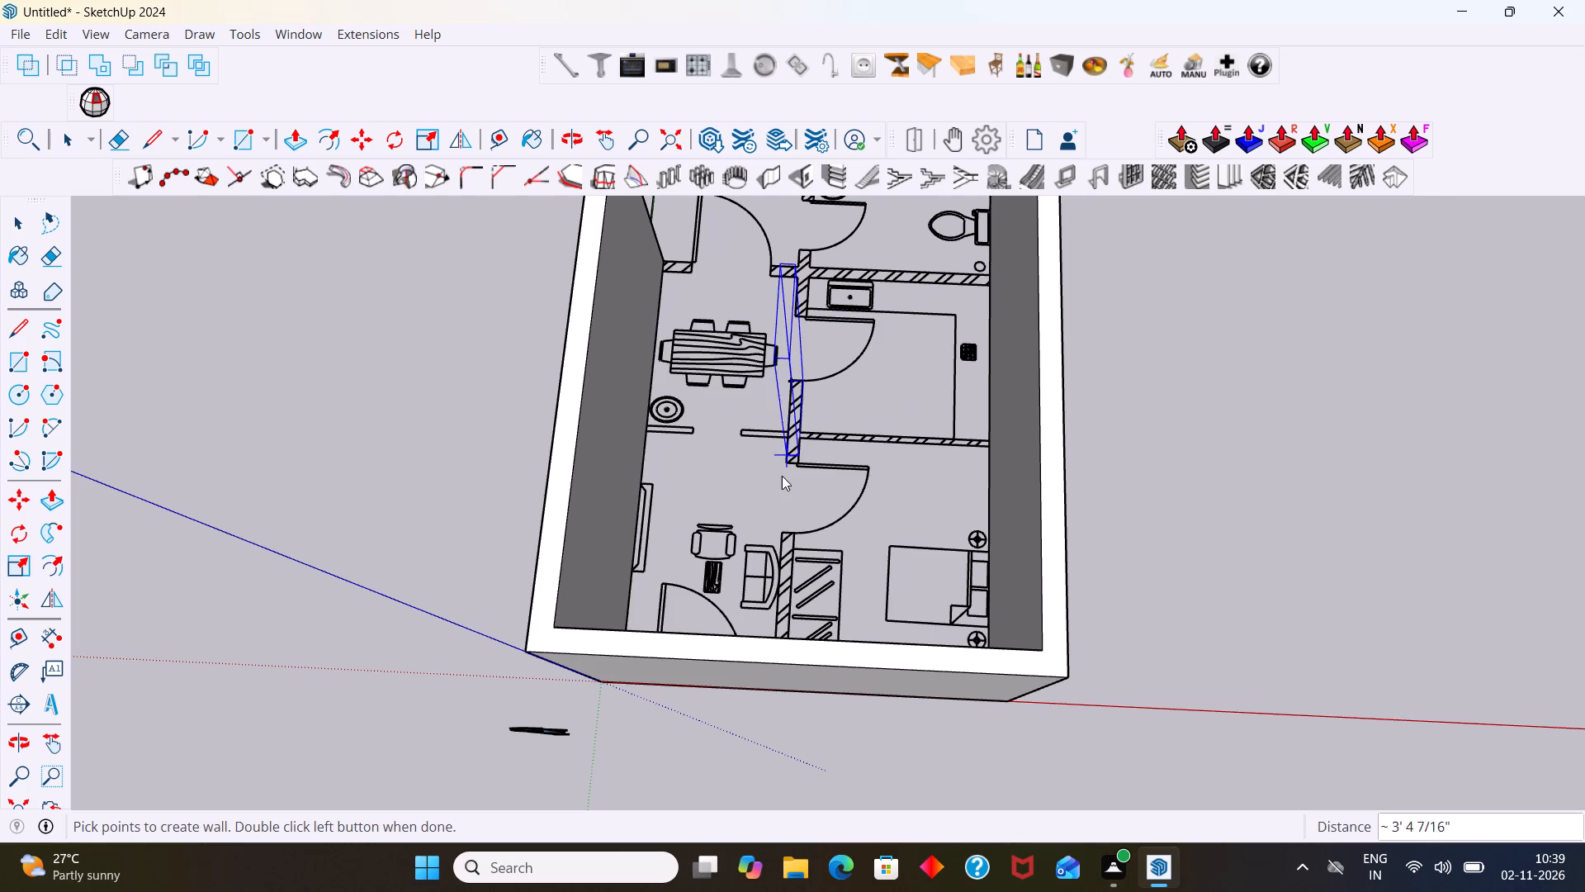
scroll(780, 480, up, 3)
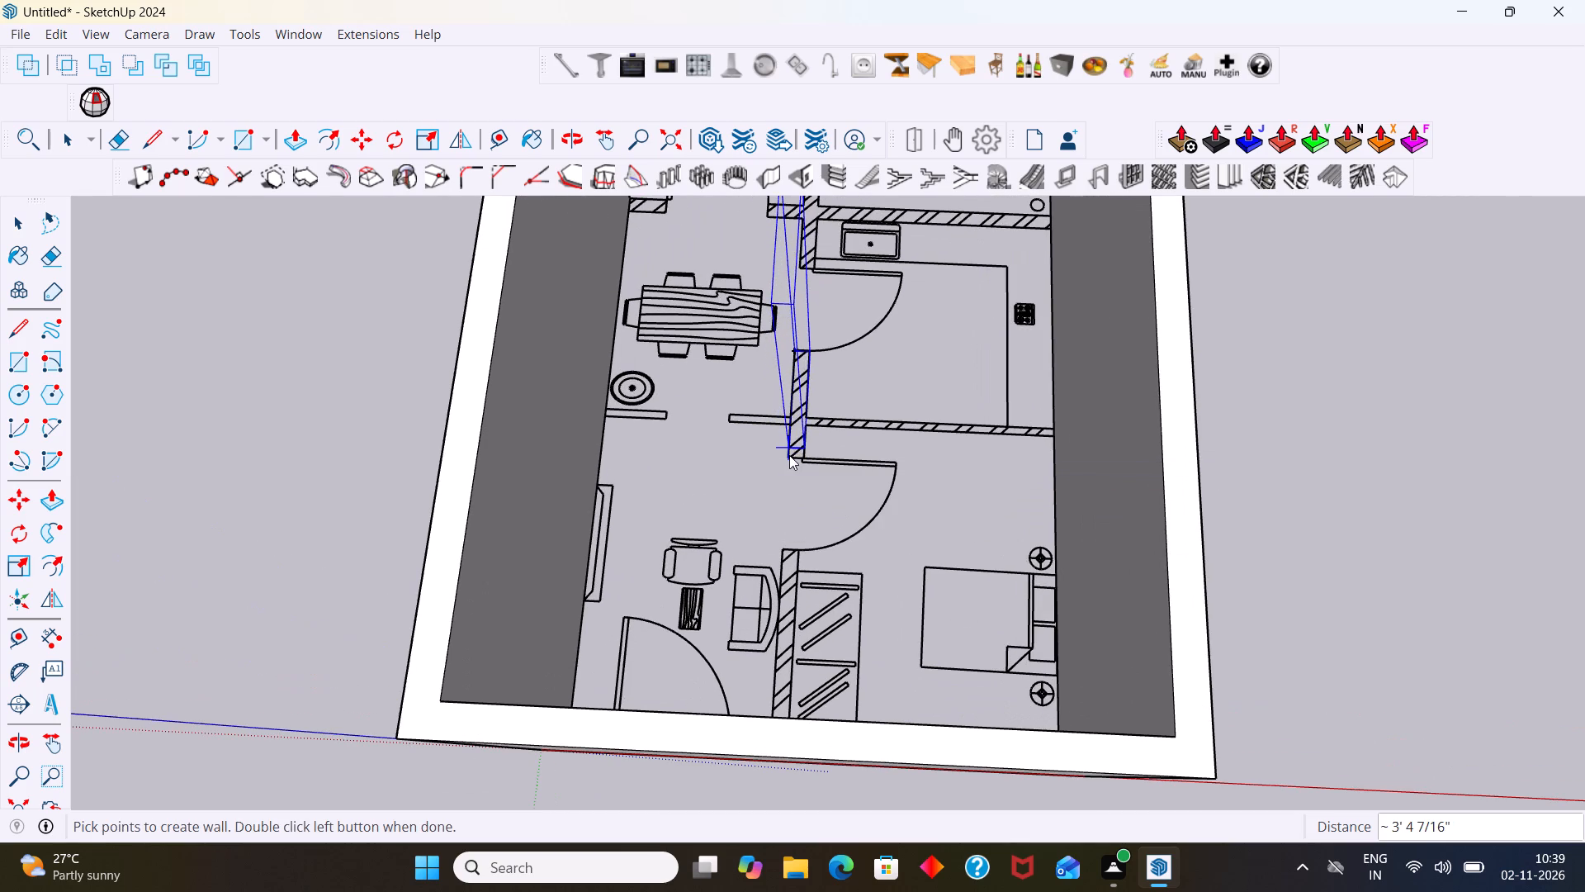
scroll(789, 461, up, 5)
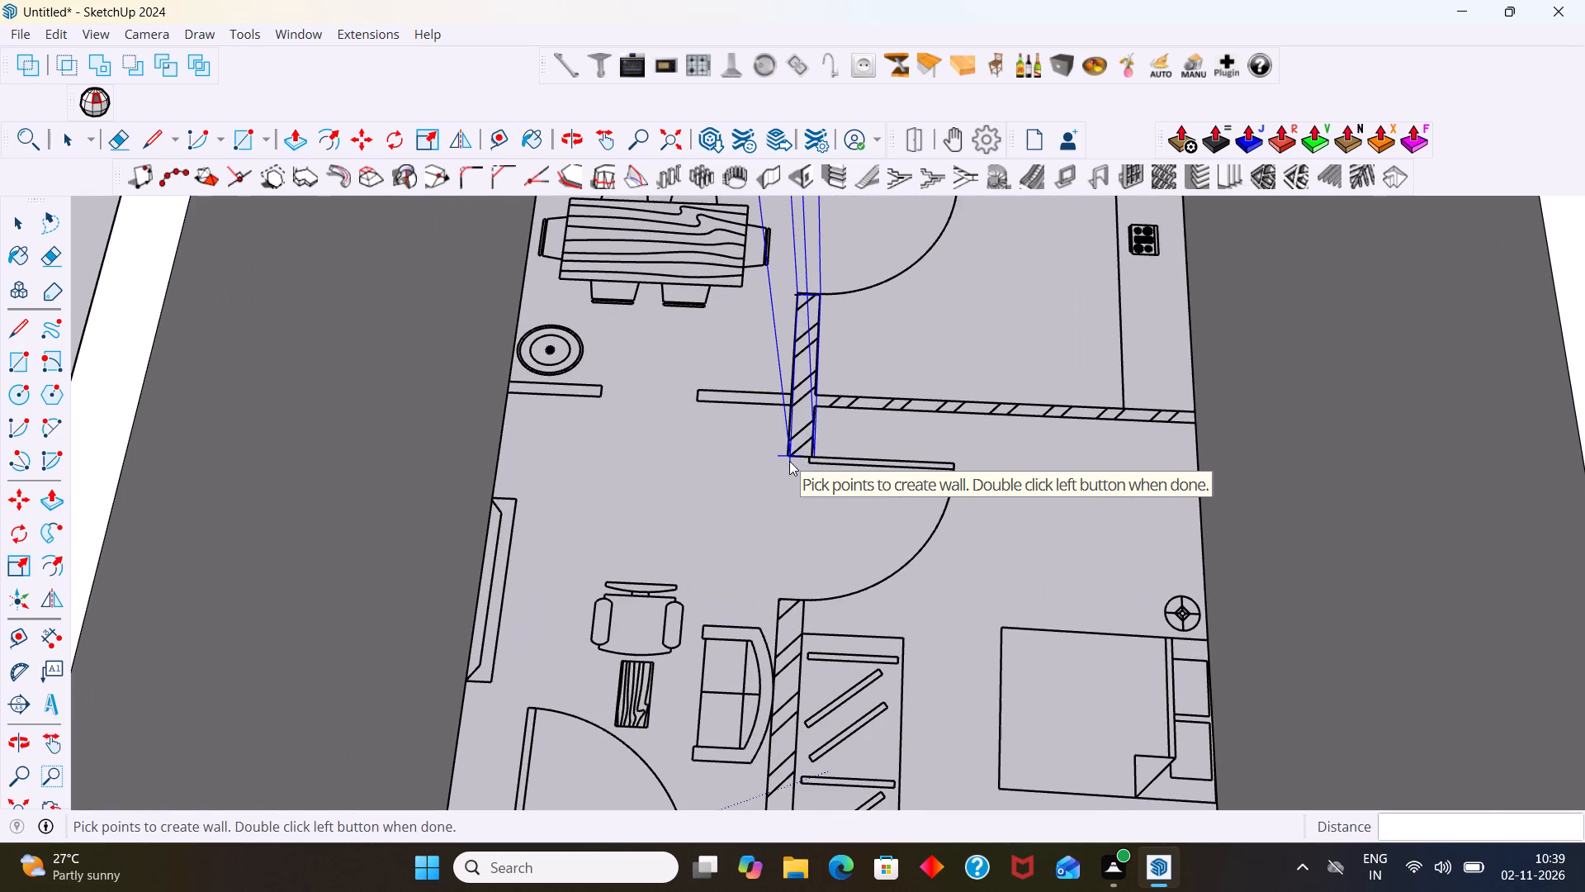
double_click(787, 453)
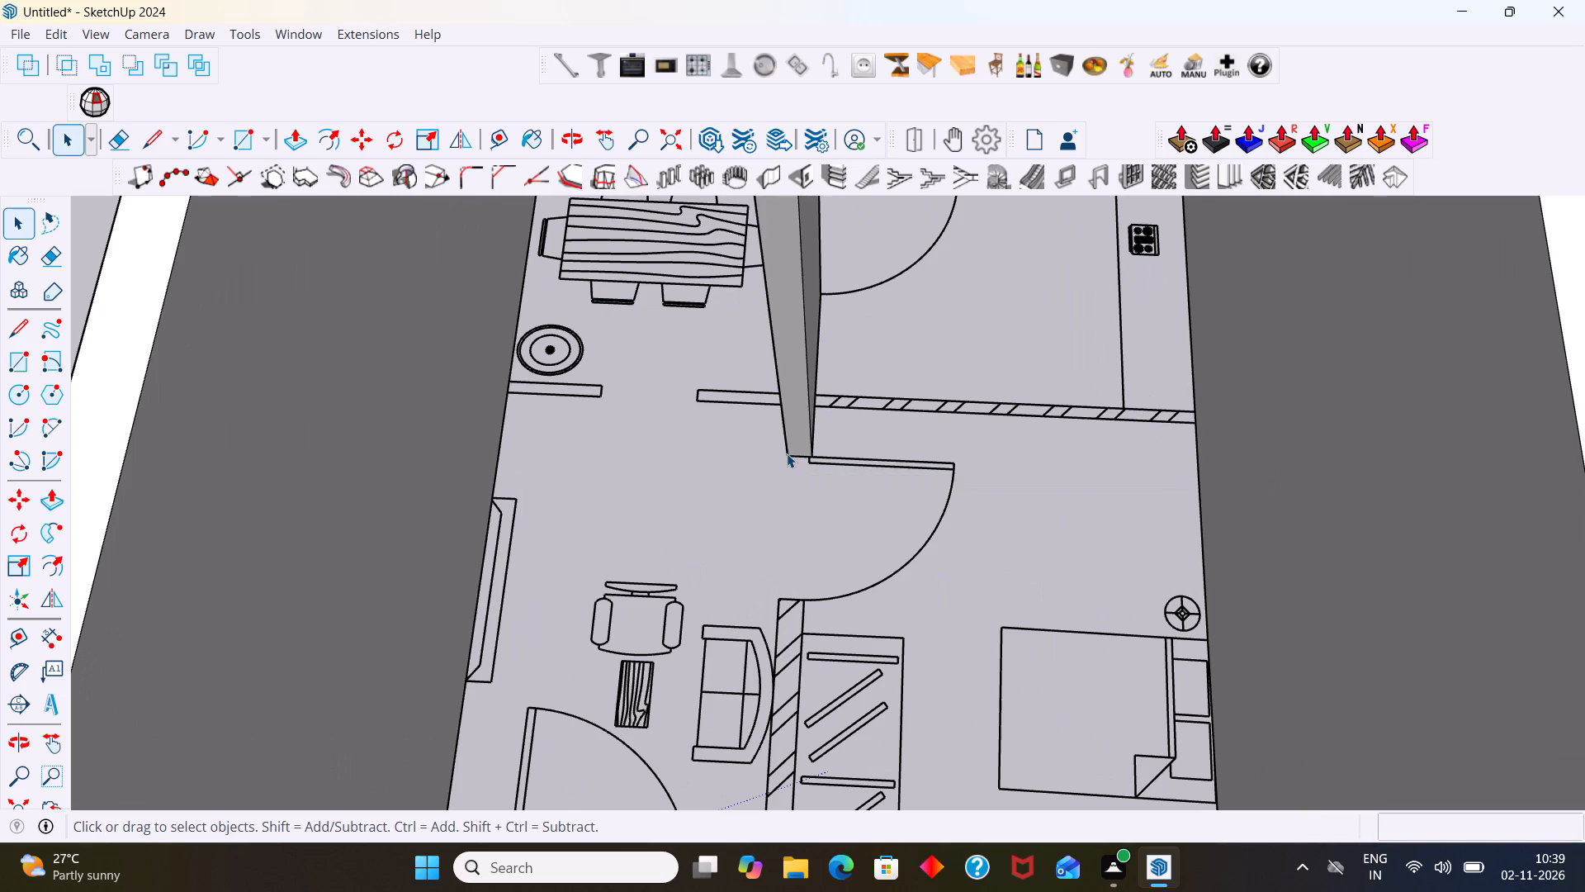
Inspect the new partition wall against the plan's kitchen, dining and bedroom lines from several angles.
scroll(805, 458, down, 6)
scroll(872, 455, down, 1)
middle_drag(872, 455, 572, 336)
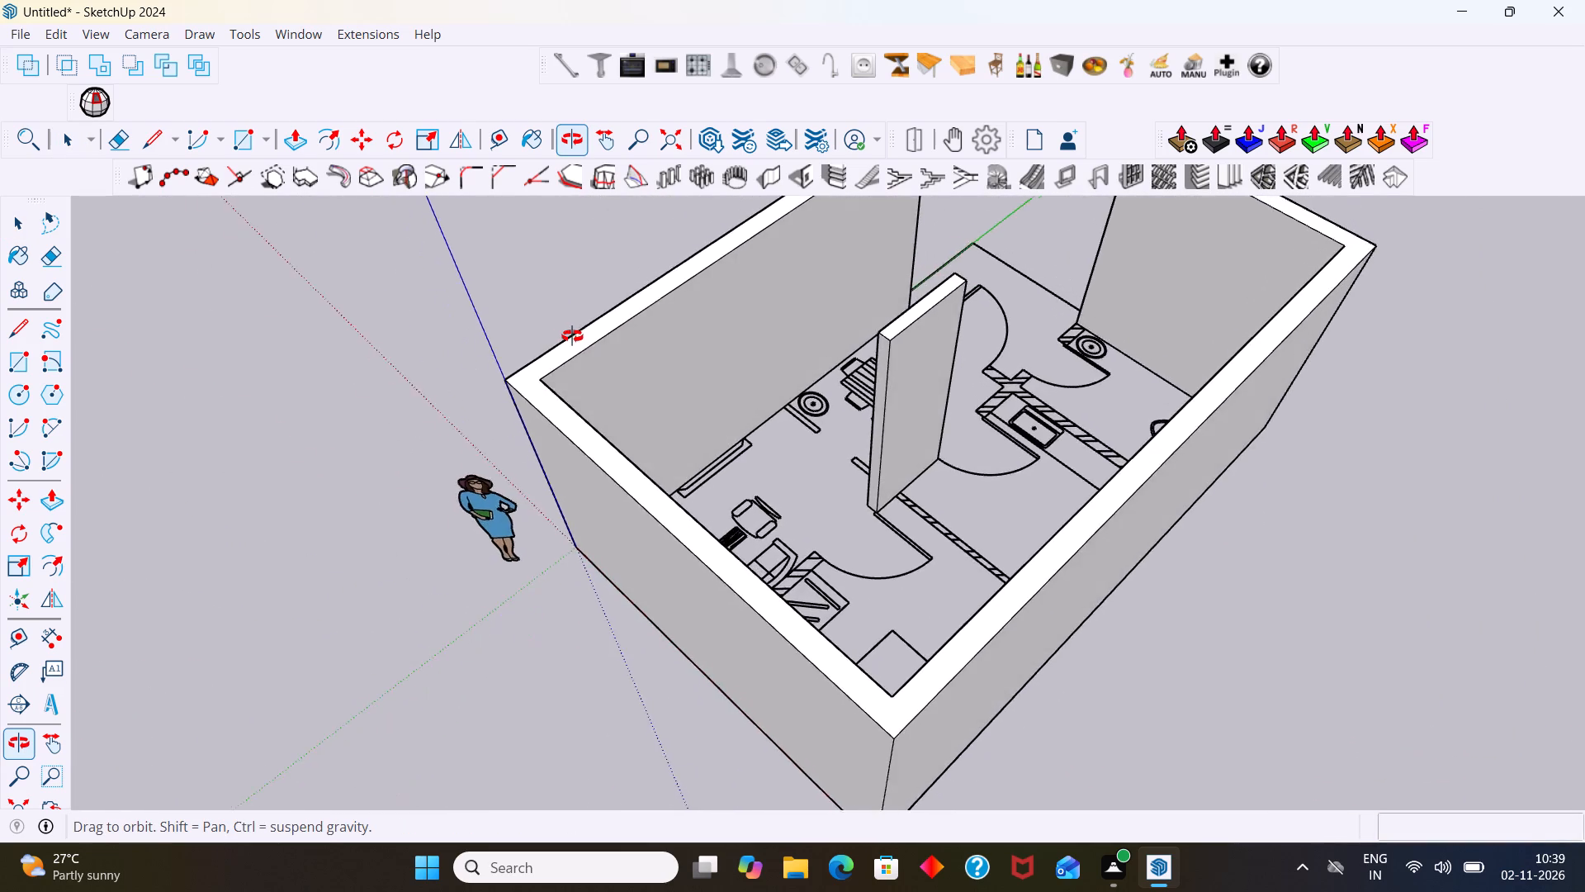
middle_drag(572, 336, 815, 367)
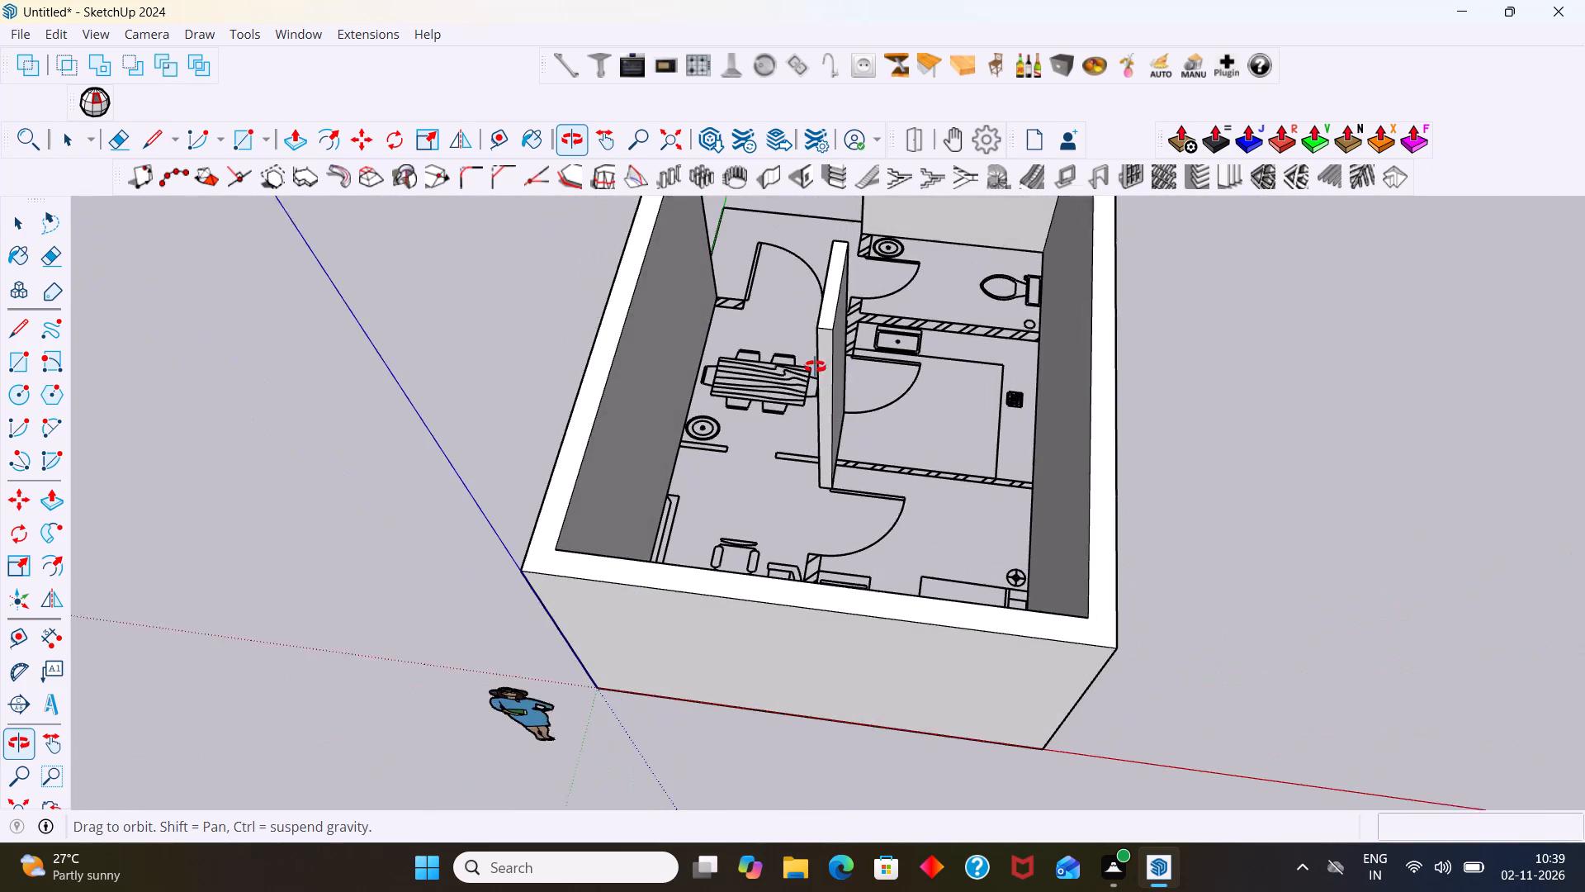
middle_drag(815, 367, 811, 370)
scroll(963, 557, up, 8)
middle_drag(830, 498, 731, 429)
scroll(823, 495, up, 1)
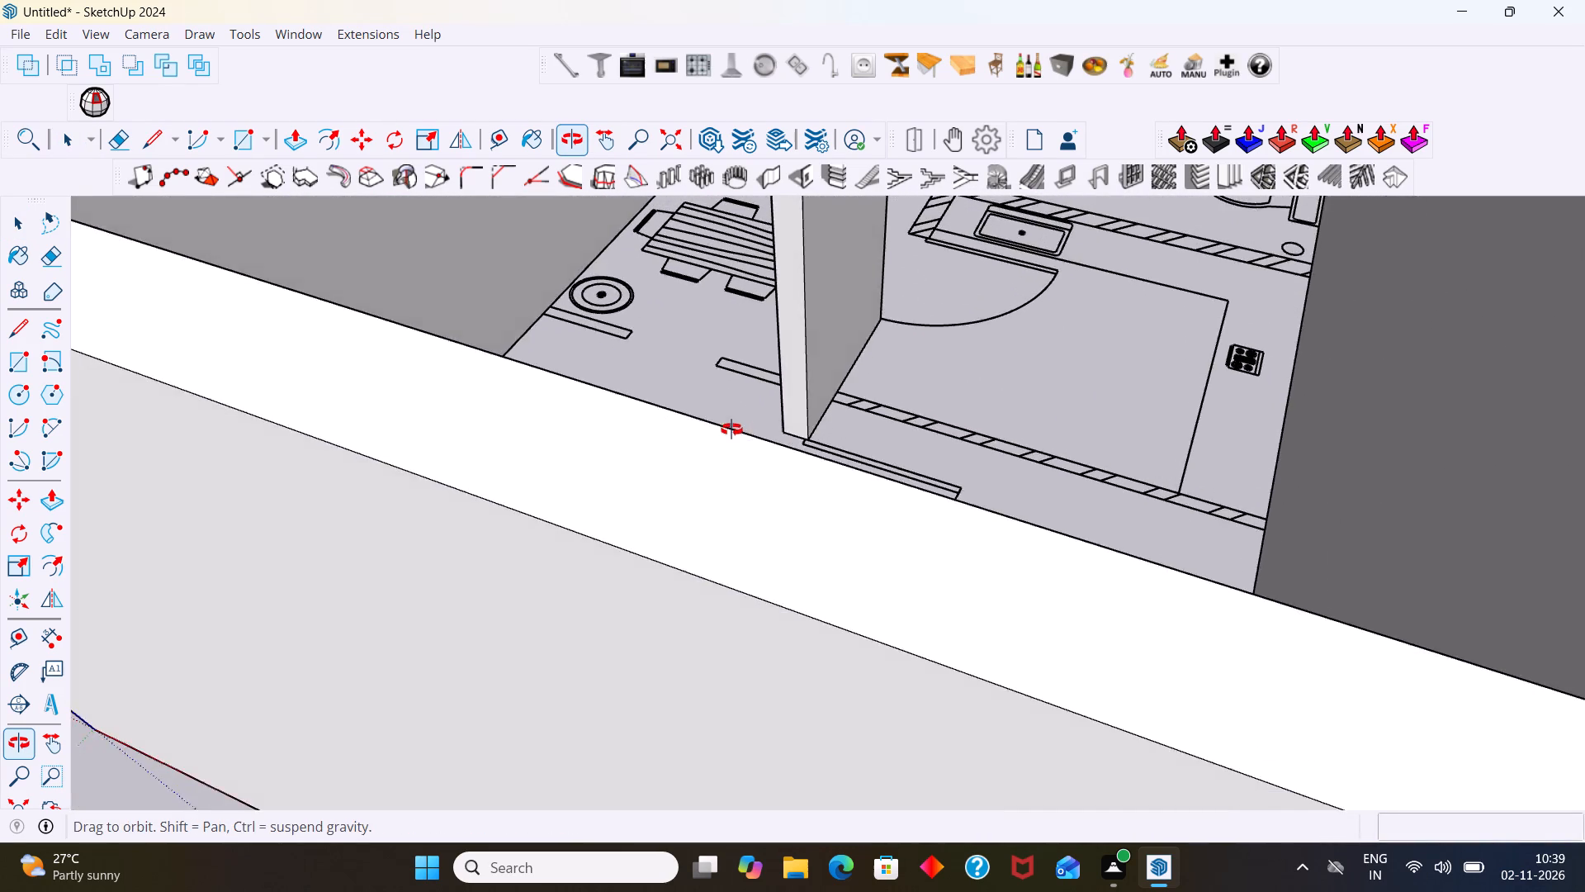
middle_drag(731, 429, 867, 499)
scroll(870, 489, down, 2)
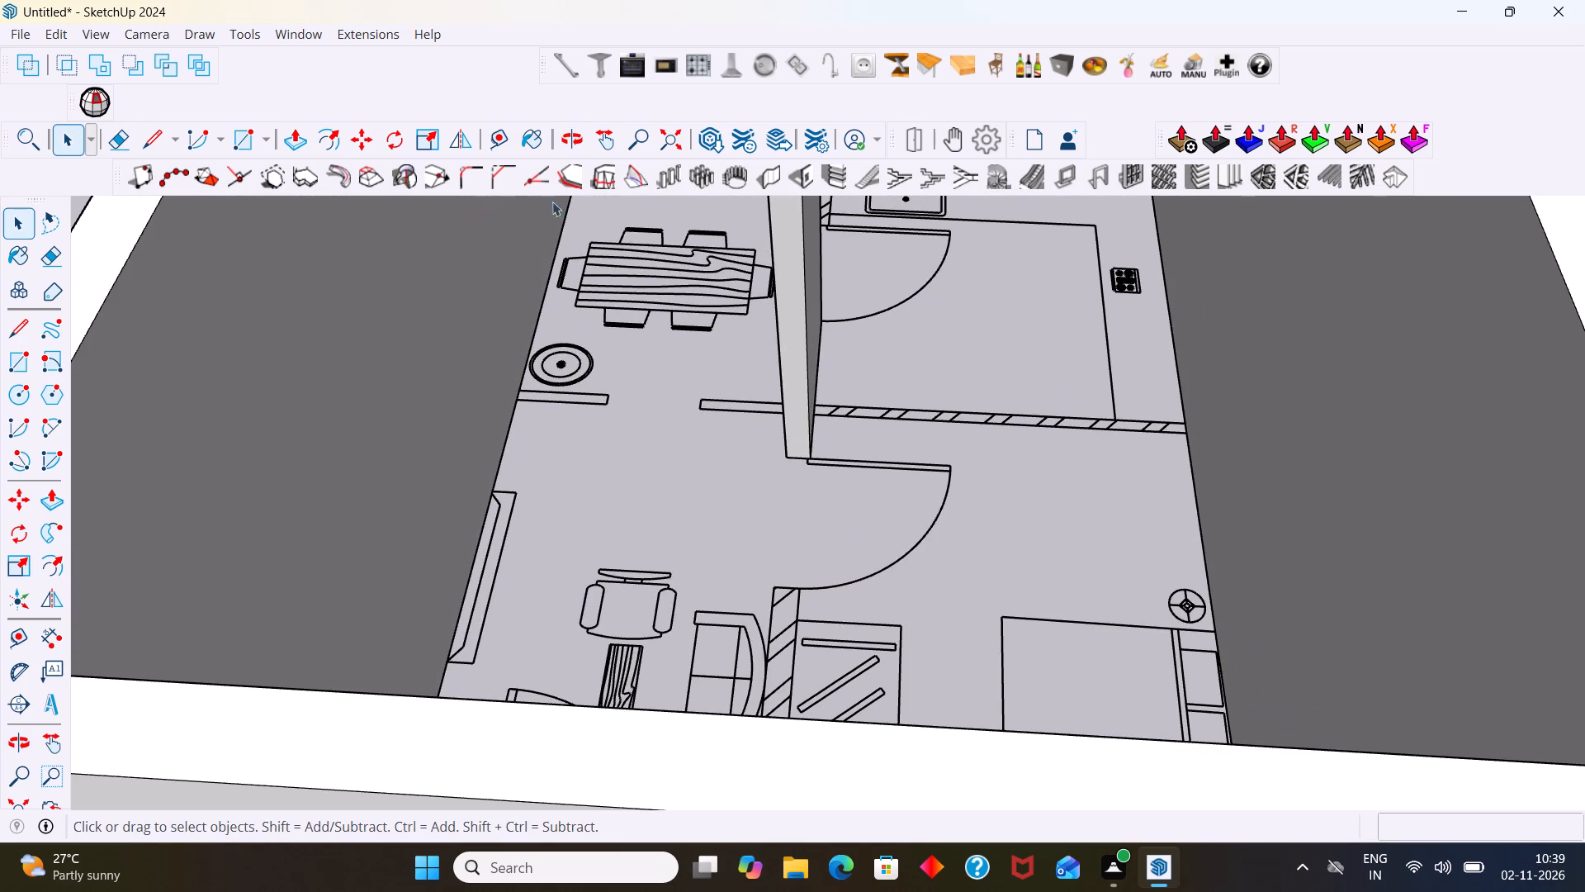
Start another 1001bit vertical wall with a thickness of 6" and a height of 10'.
click(765, 176)
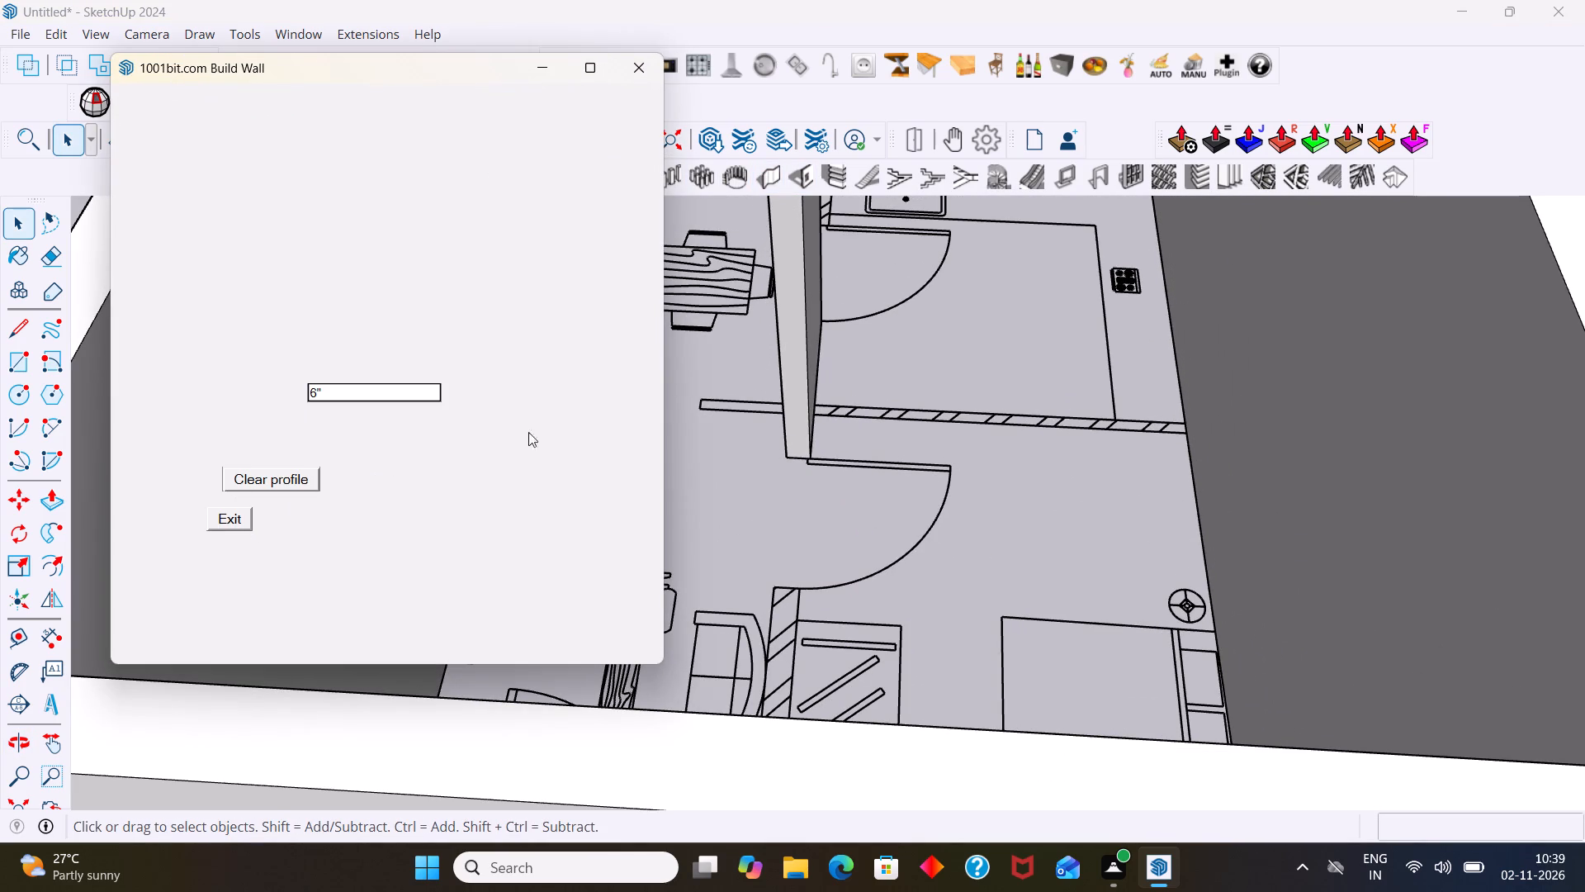
click(647, 74)
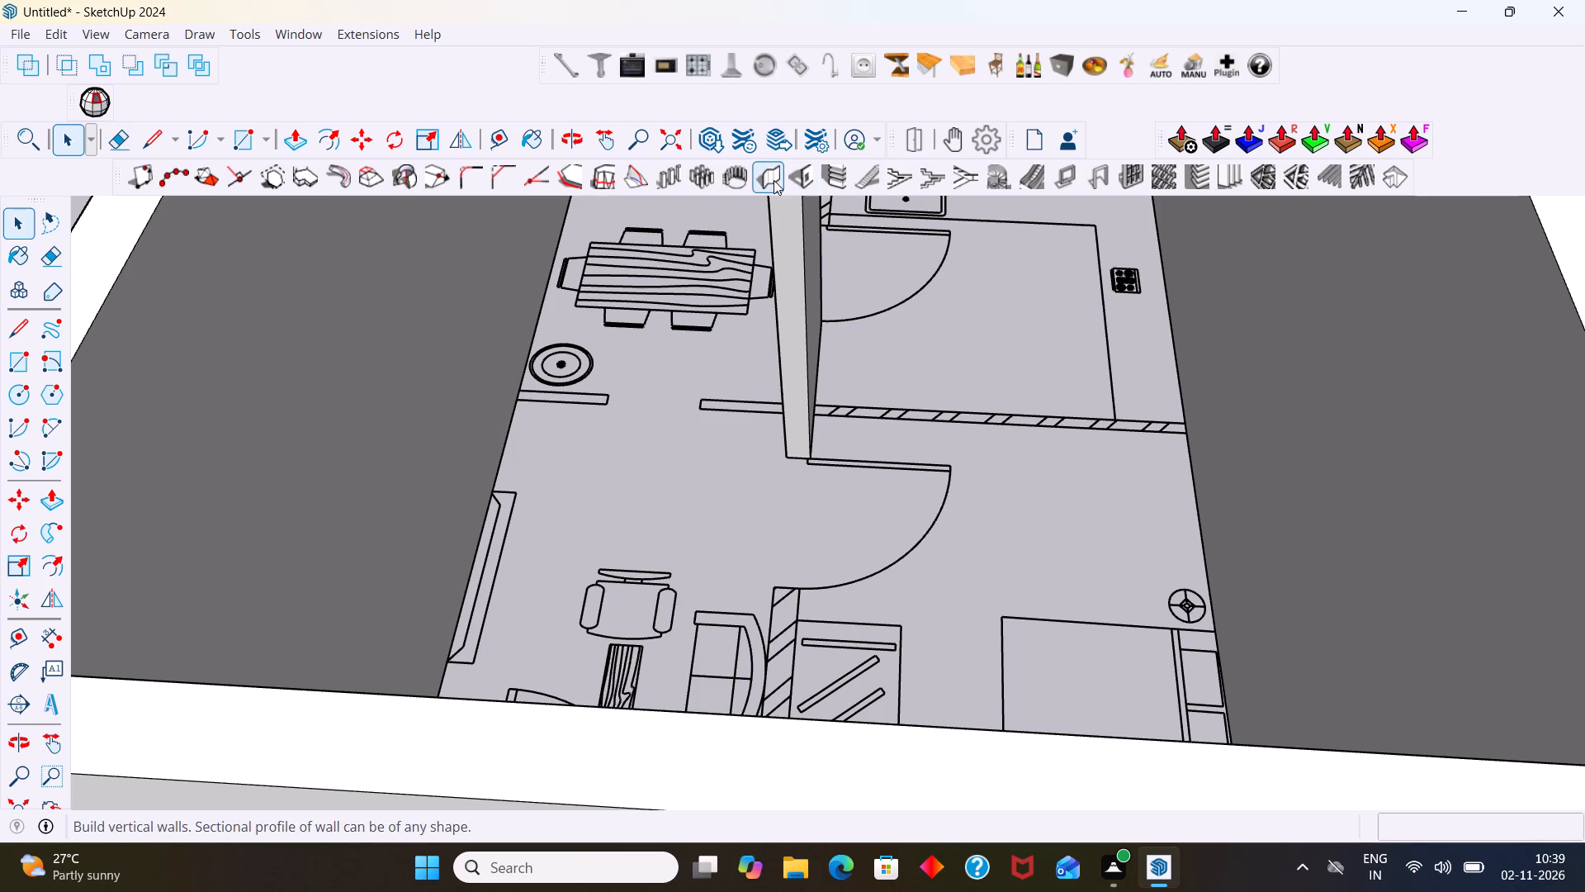
click(773, 181)
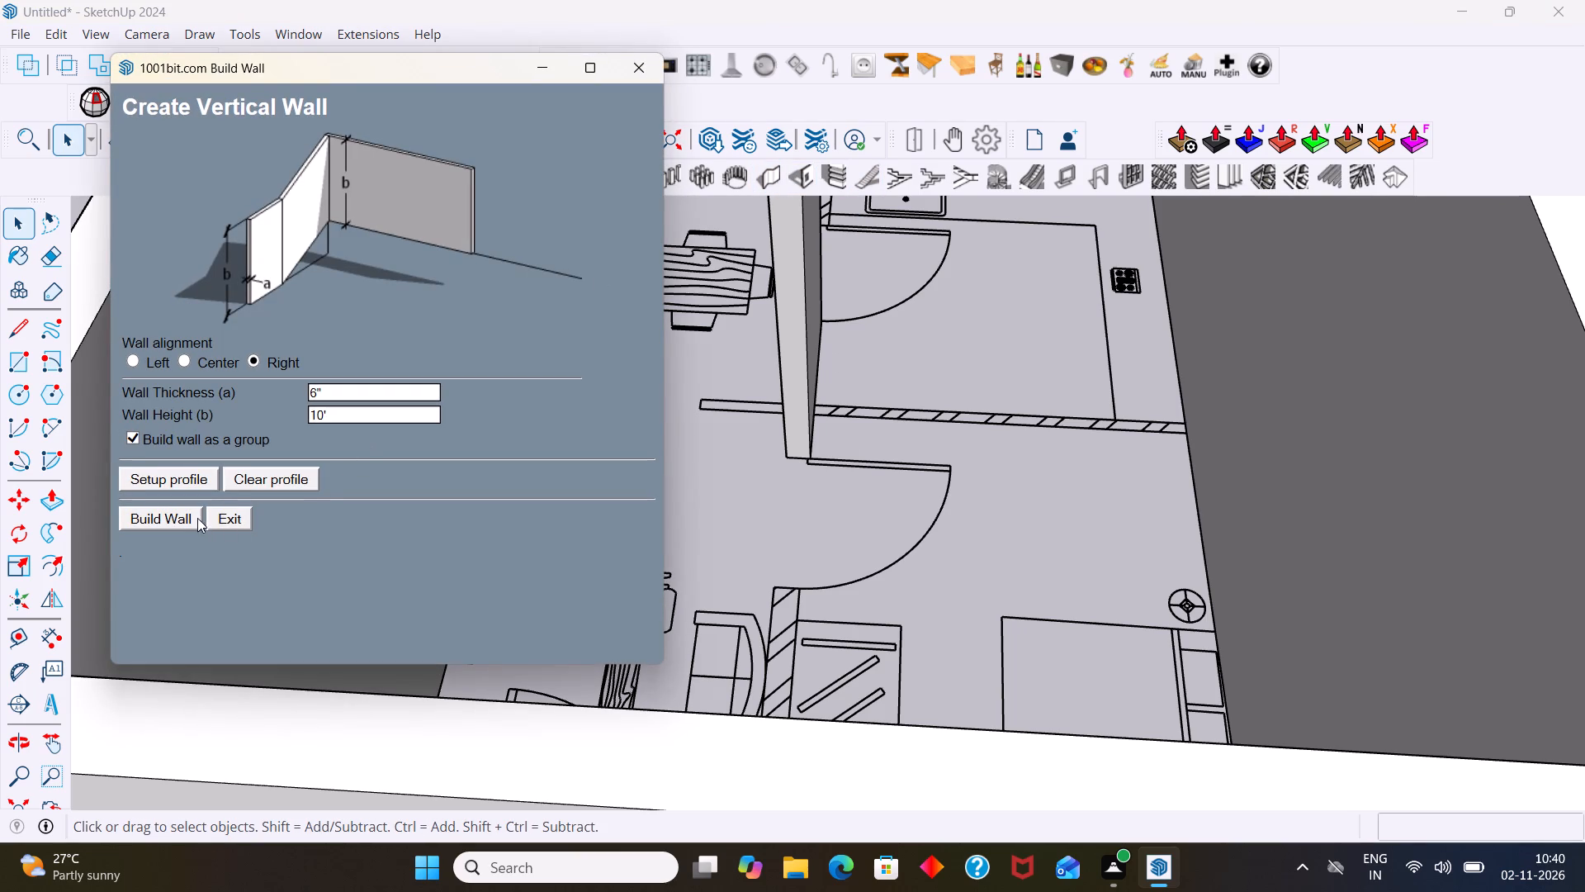
click(189, 519)
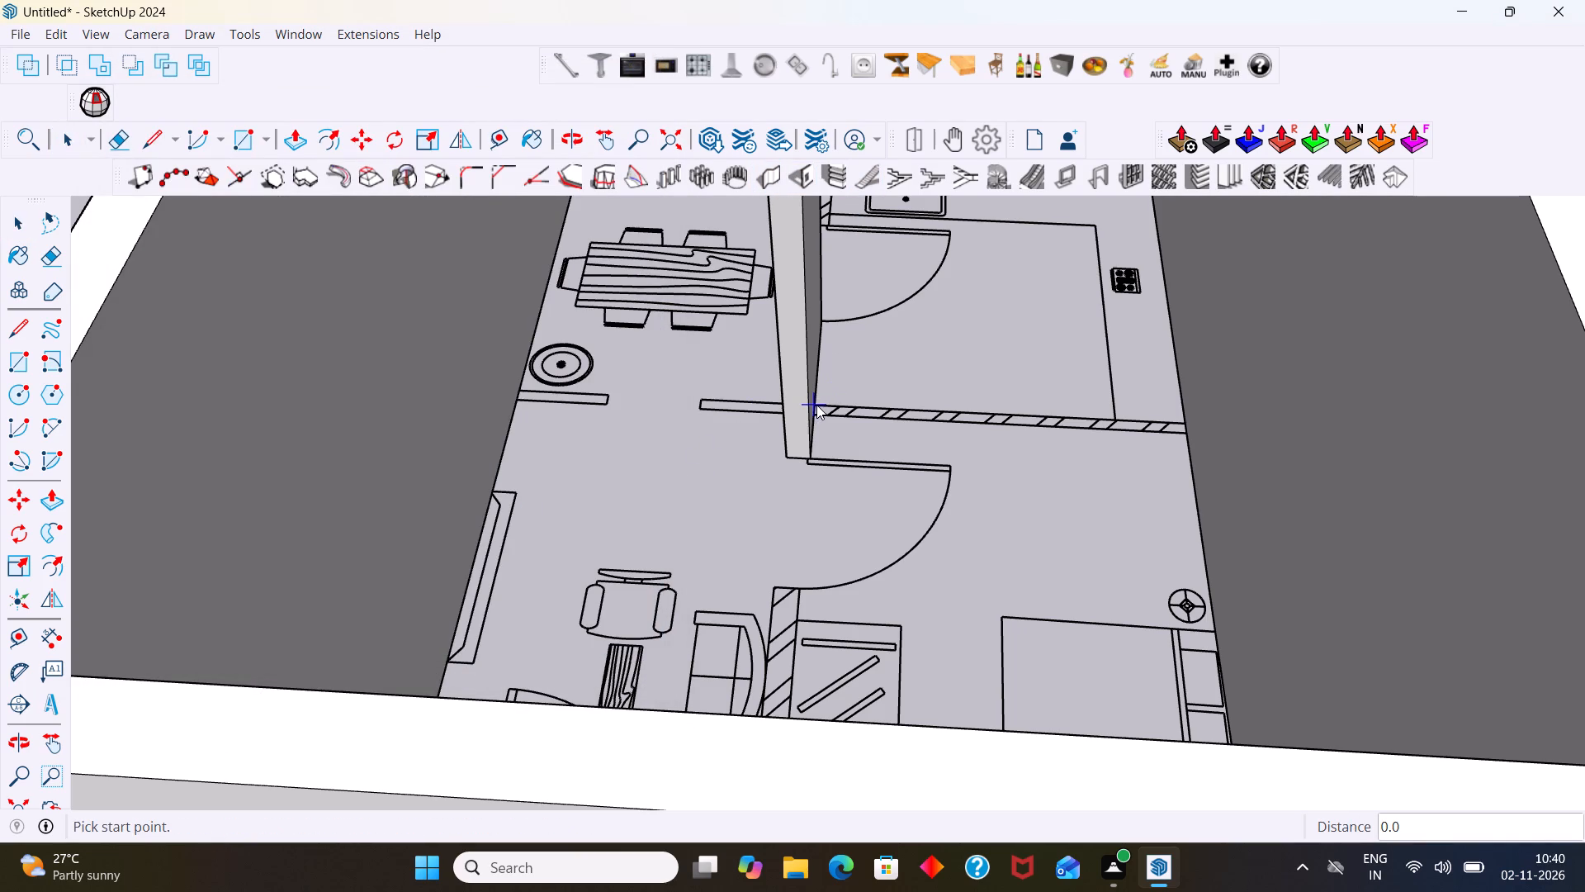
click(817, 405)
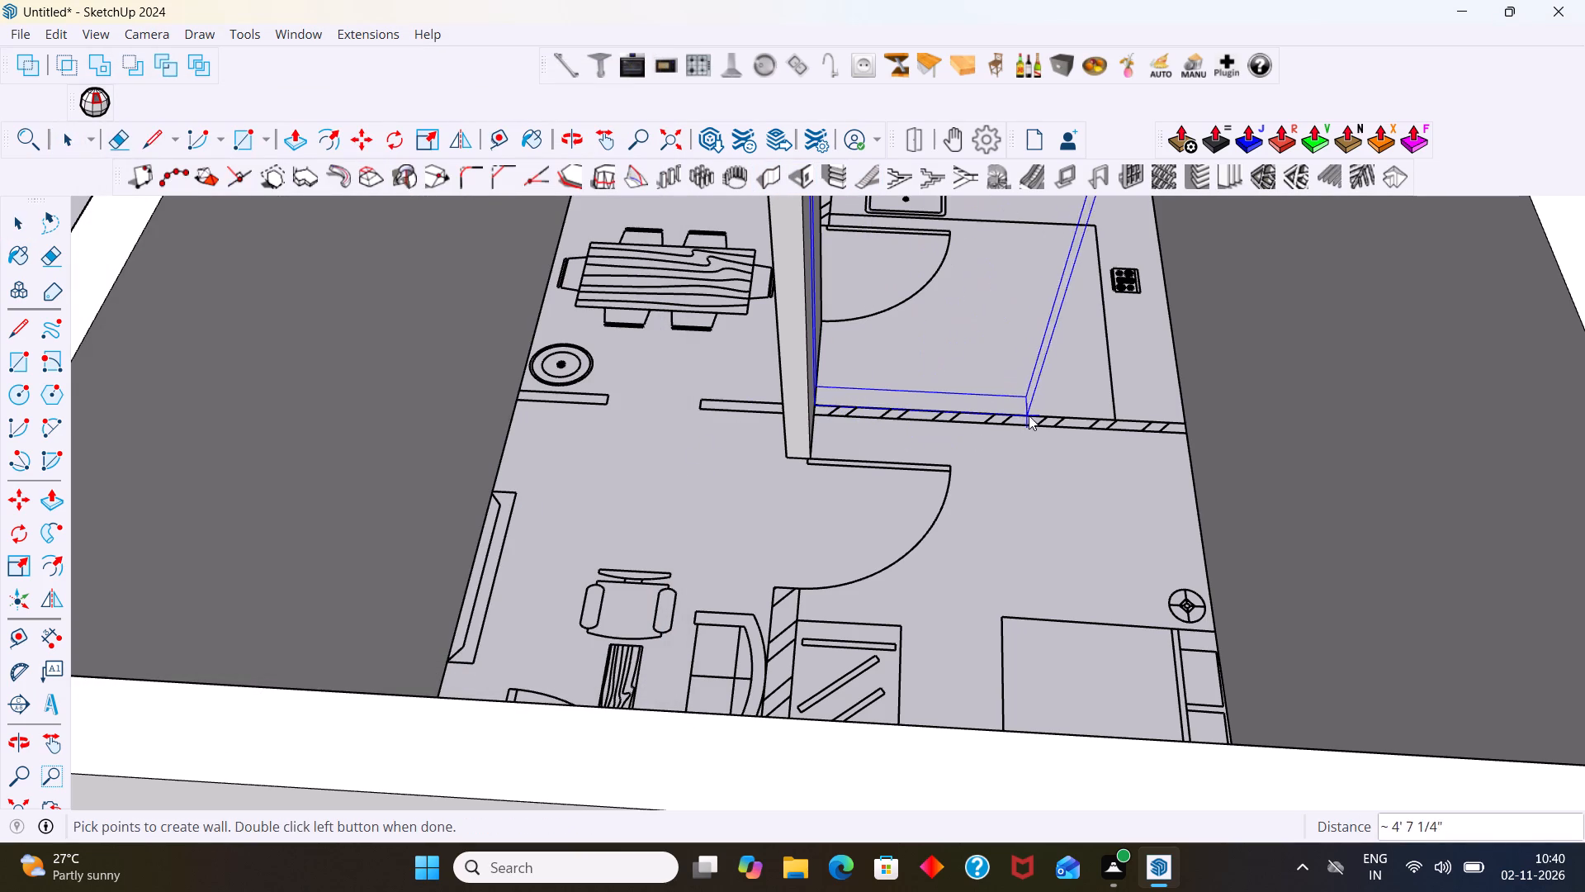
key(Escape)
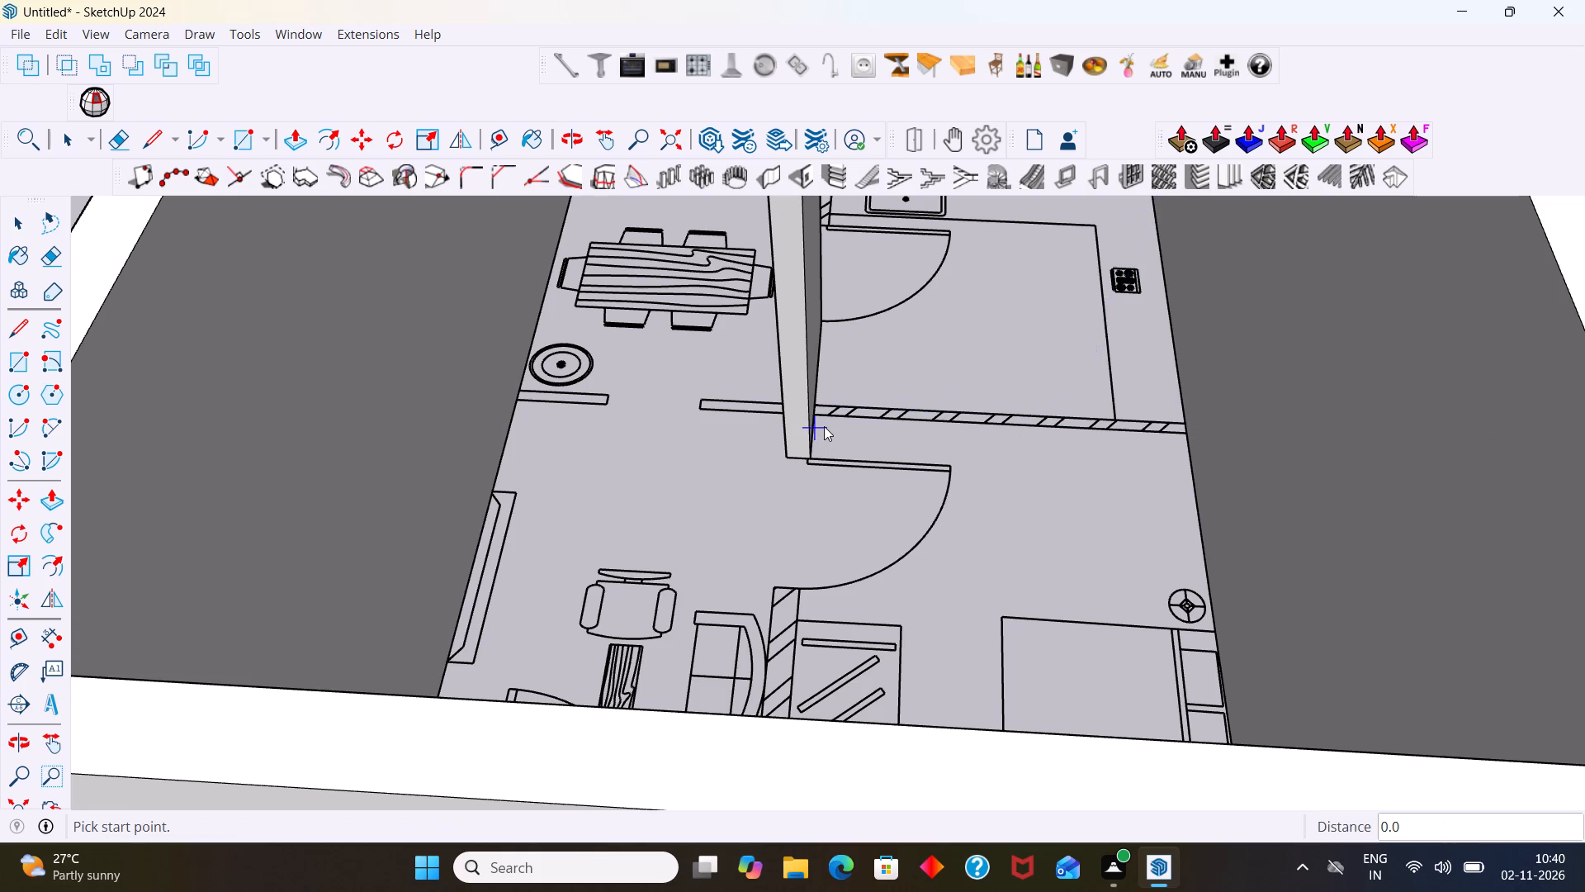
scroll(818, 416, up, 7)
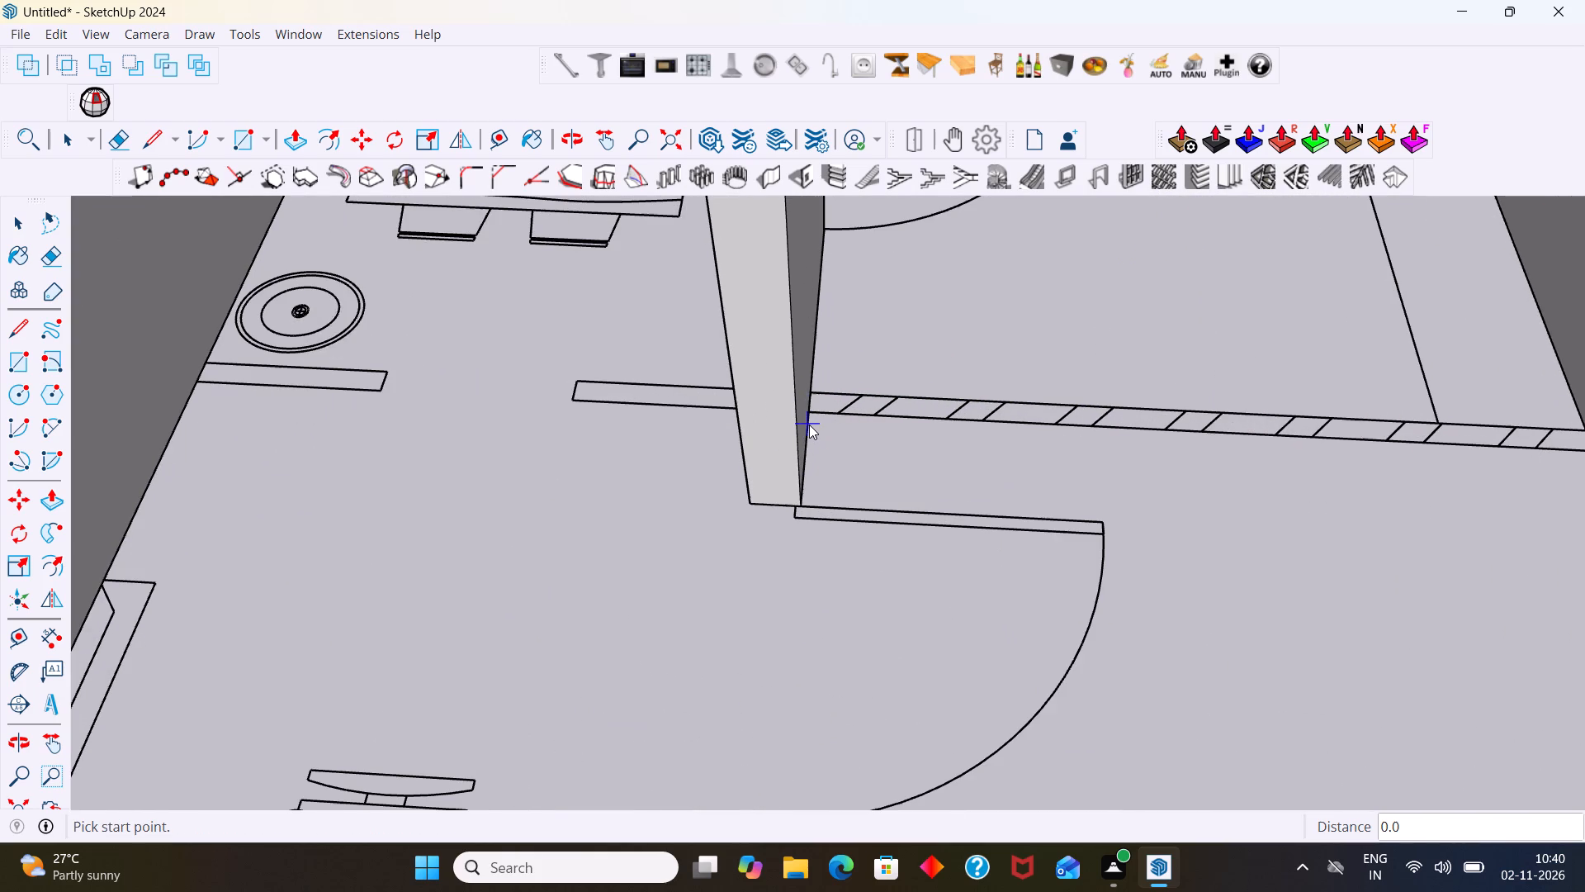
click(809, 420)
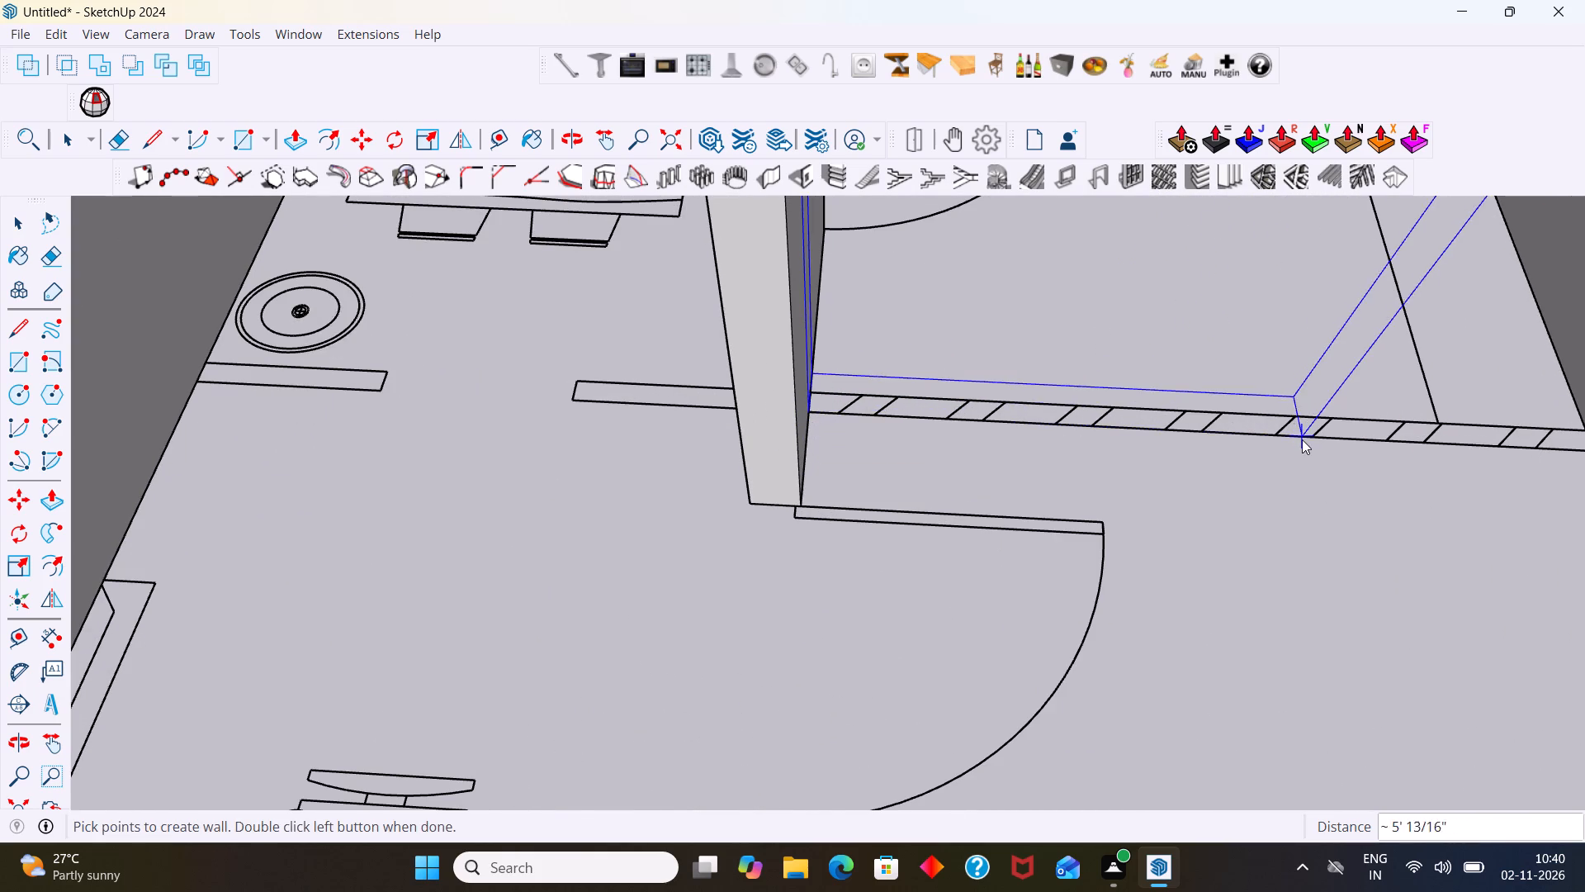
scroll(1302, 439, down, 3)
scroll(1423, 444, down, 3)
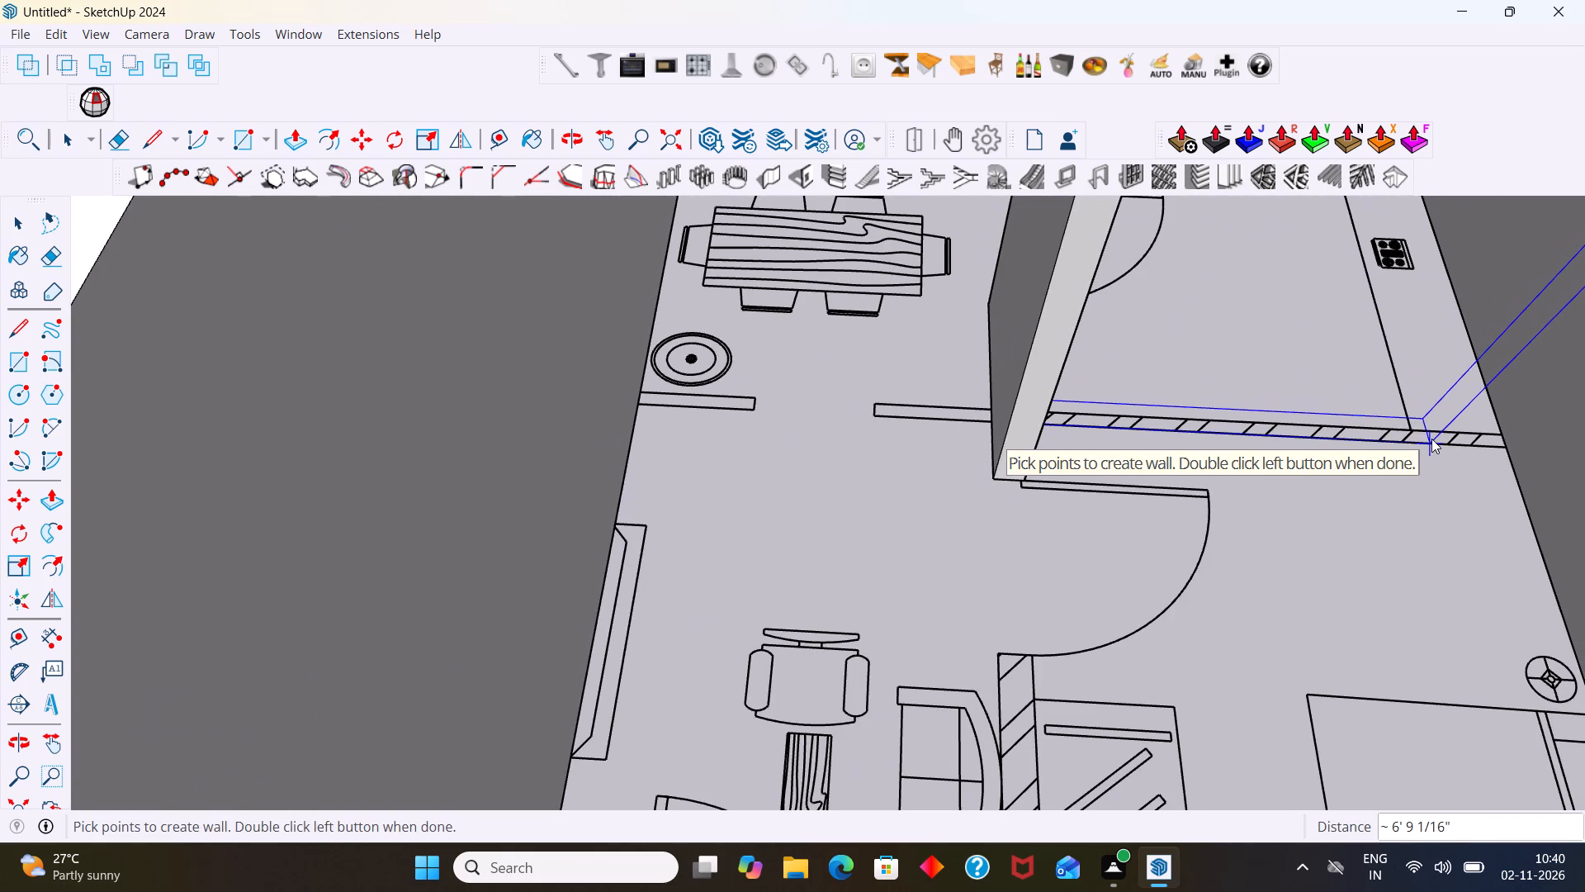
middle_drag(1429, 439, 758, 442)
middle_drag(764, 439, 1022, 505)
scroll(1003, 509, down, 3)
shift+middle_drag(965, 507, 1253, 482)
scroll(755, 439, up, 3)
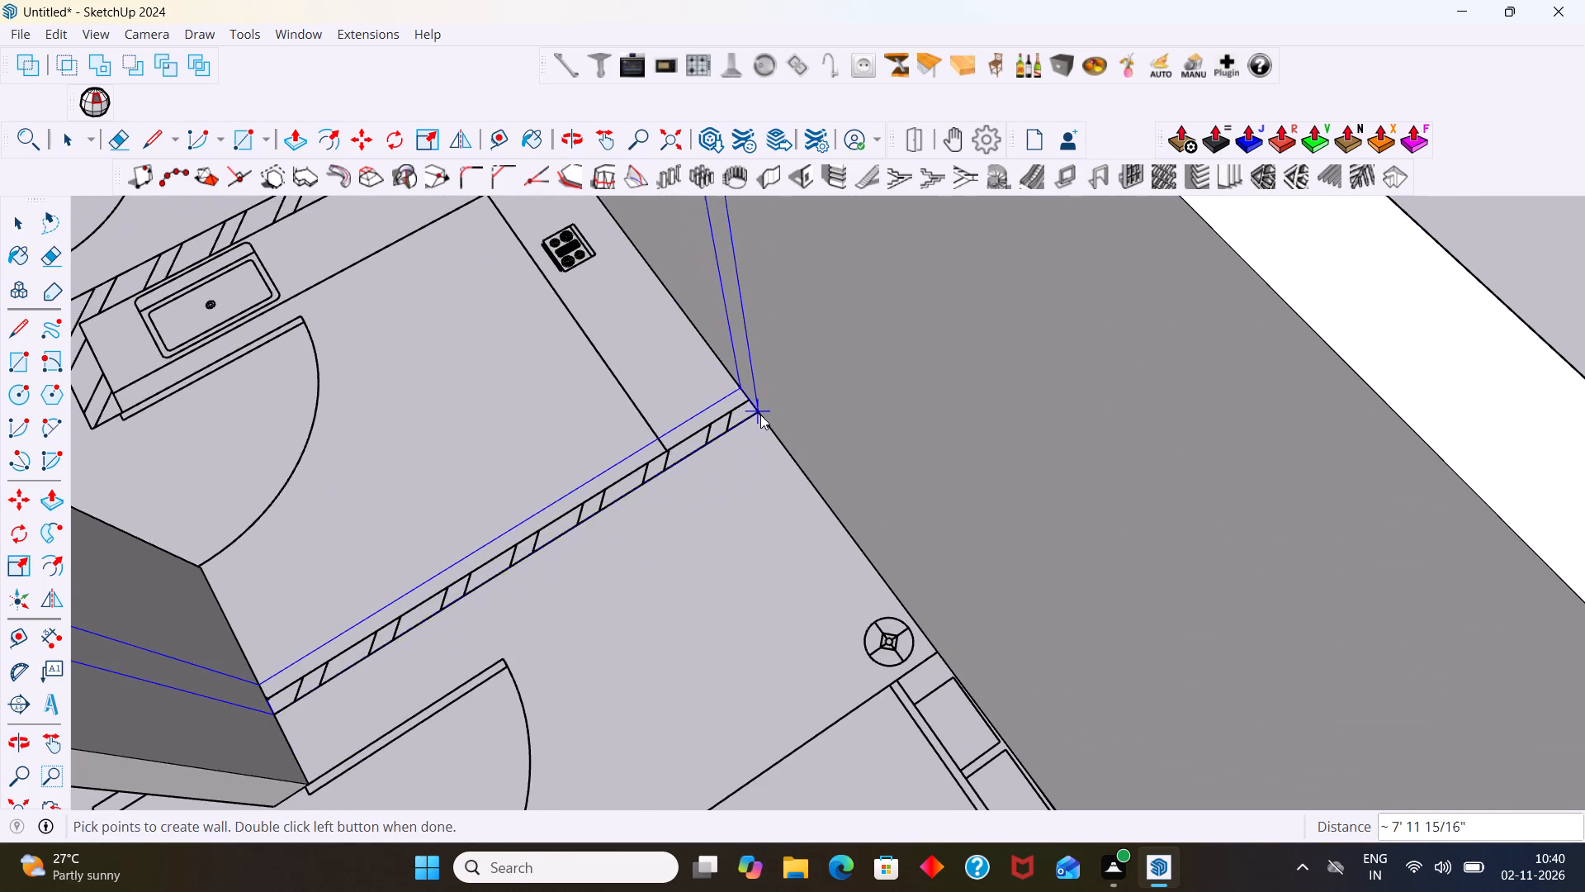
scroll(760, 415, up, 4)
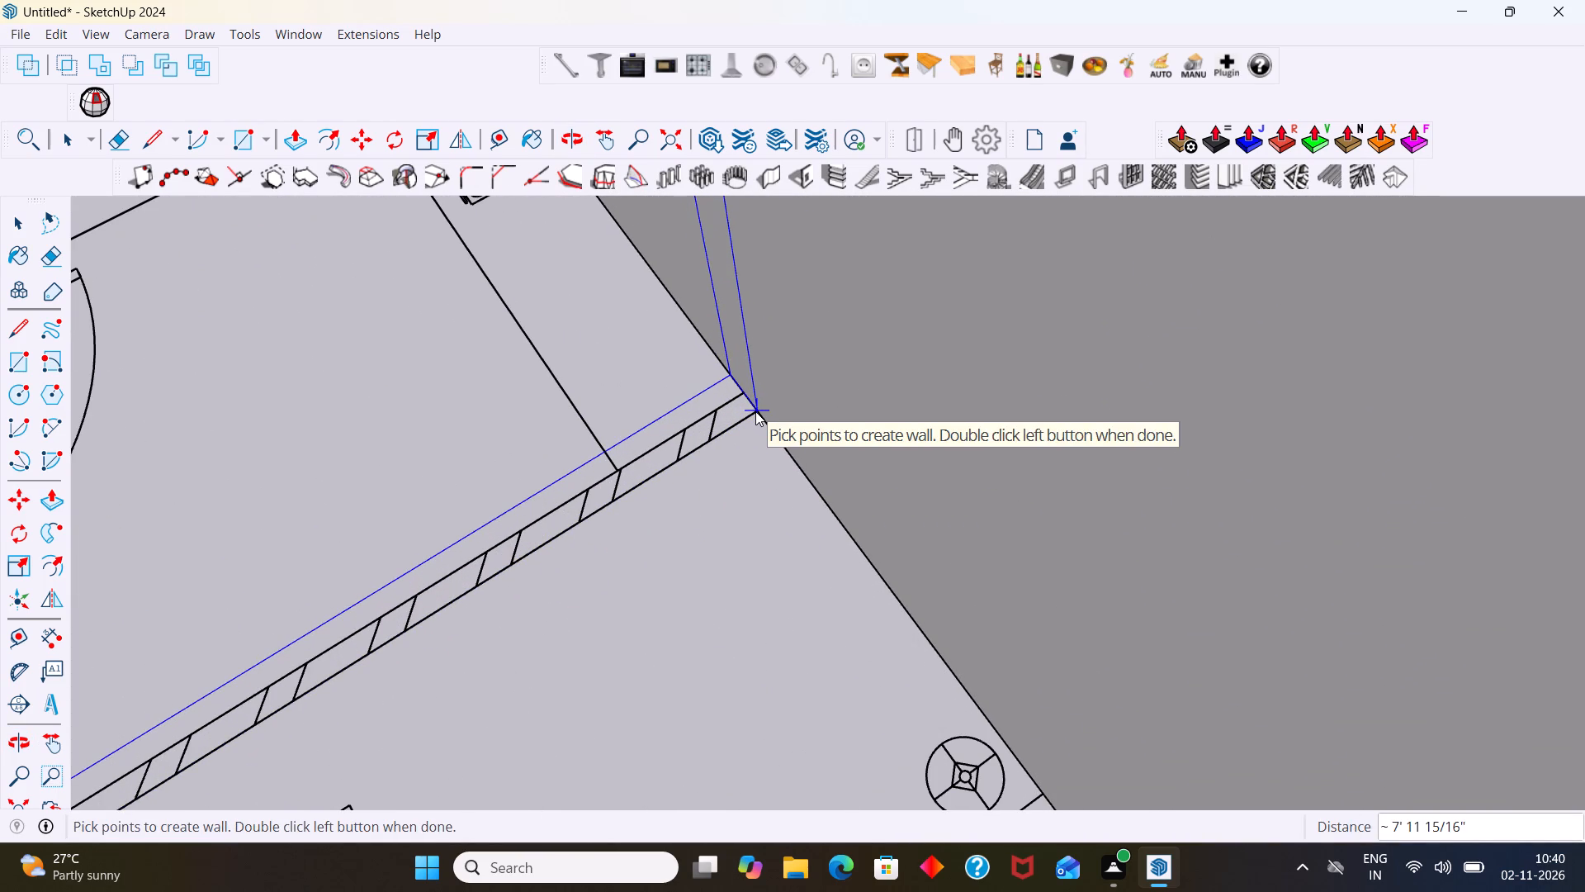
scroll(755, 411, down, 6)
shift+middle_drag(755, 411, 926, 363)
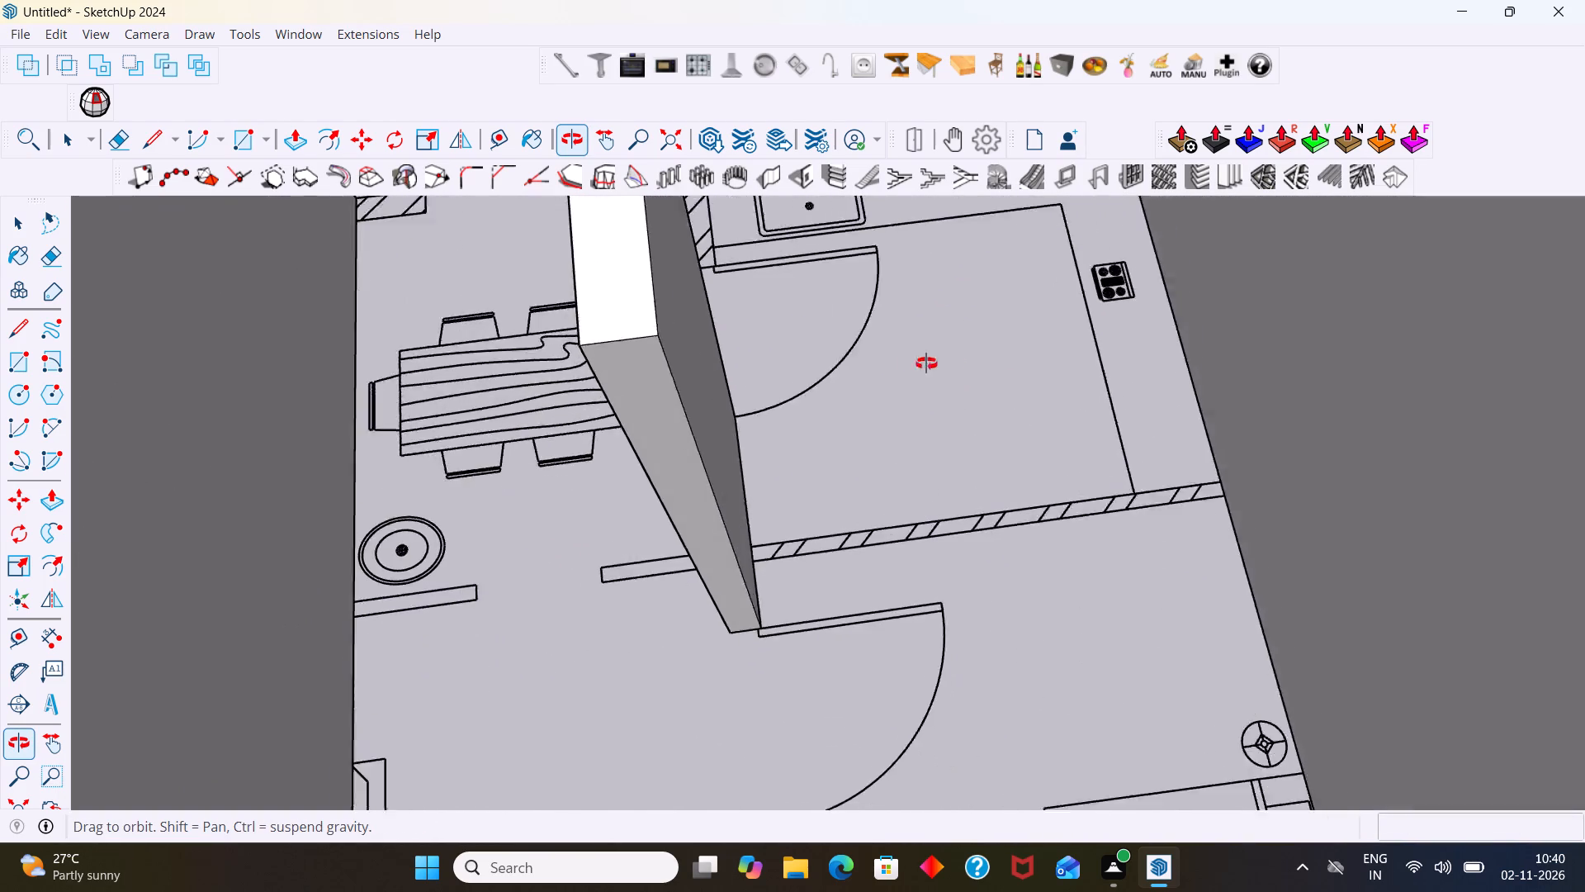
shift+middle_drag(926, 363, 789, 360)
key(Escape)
Build the partition wall between kitchen and toilet, from the inner corner by the sink to the outer wall, about 8' long.
scroll(717, 444, down, 2)
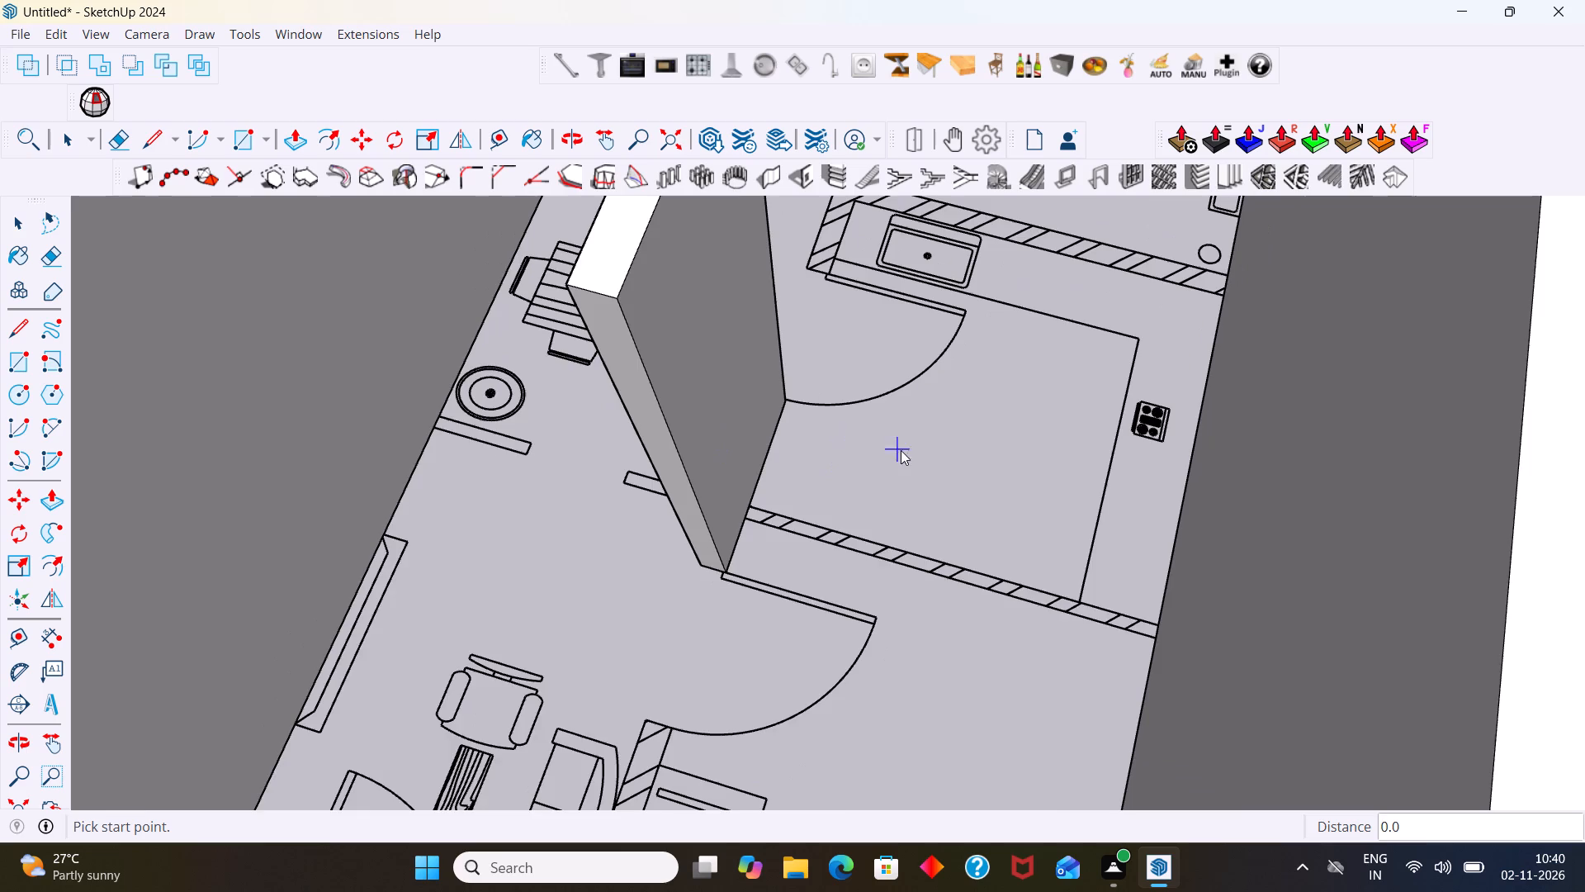
scroll(901, 450, down, 4)
middle_drag(887, 437, 909, 397)
shift+middle_drag(910, 398, 866, 595)
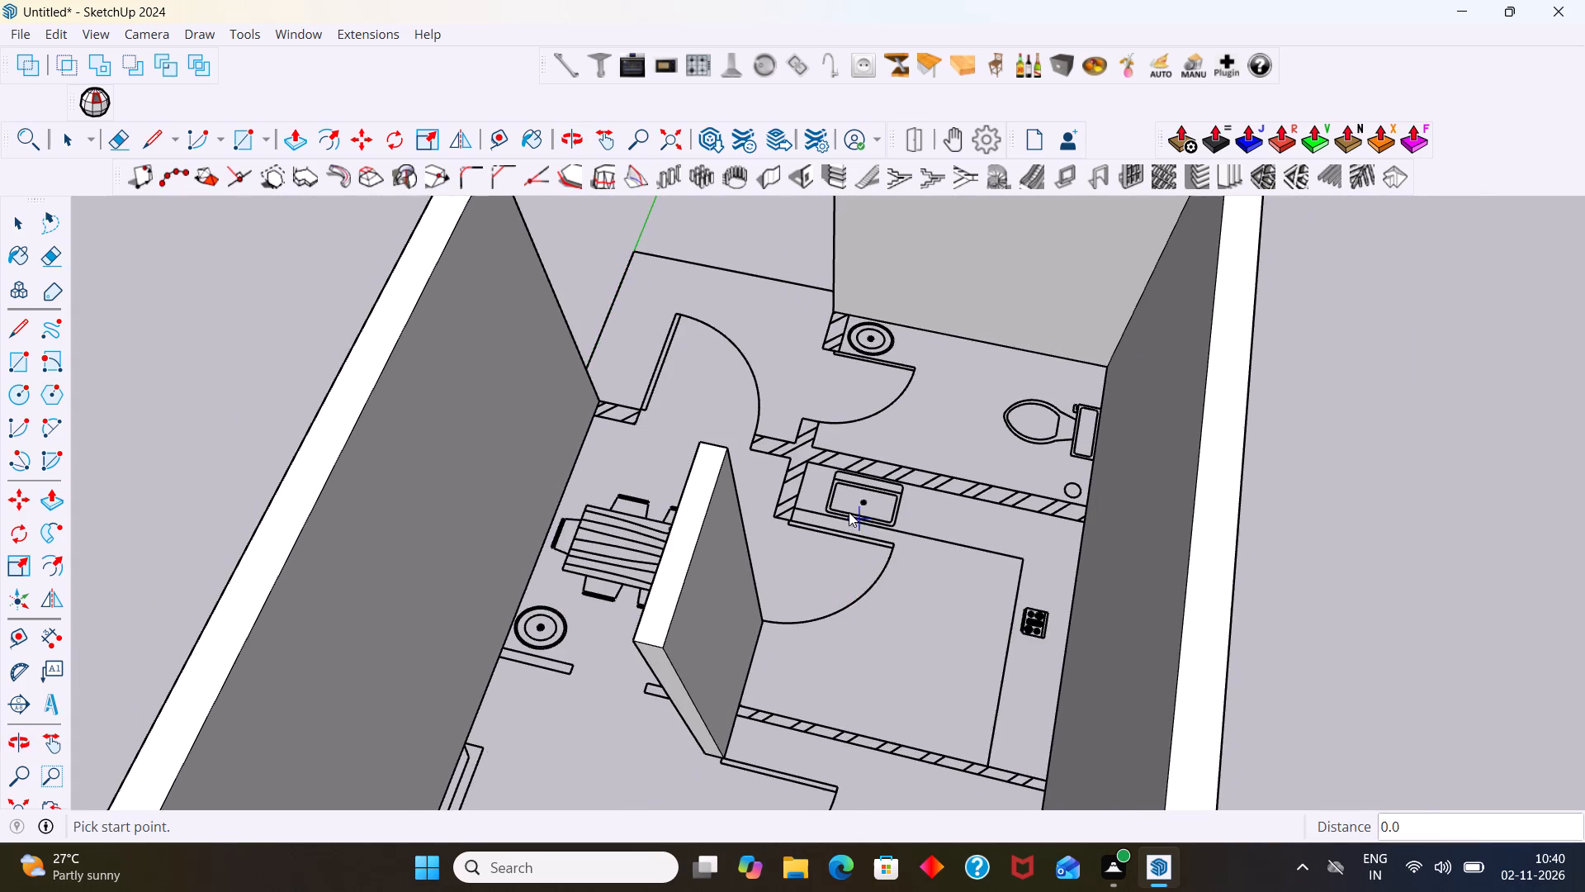
scroll(832, 491, up, 2)
scroll(783, 438, up, 2)
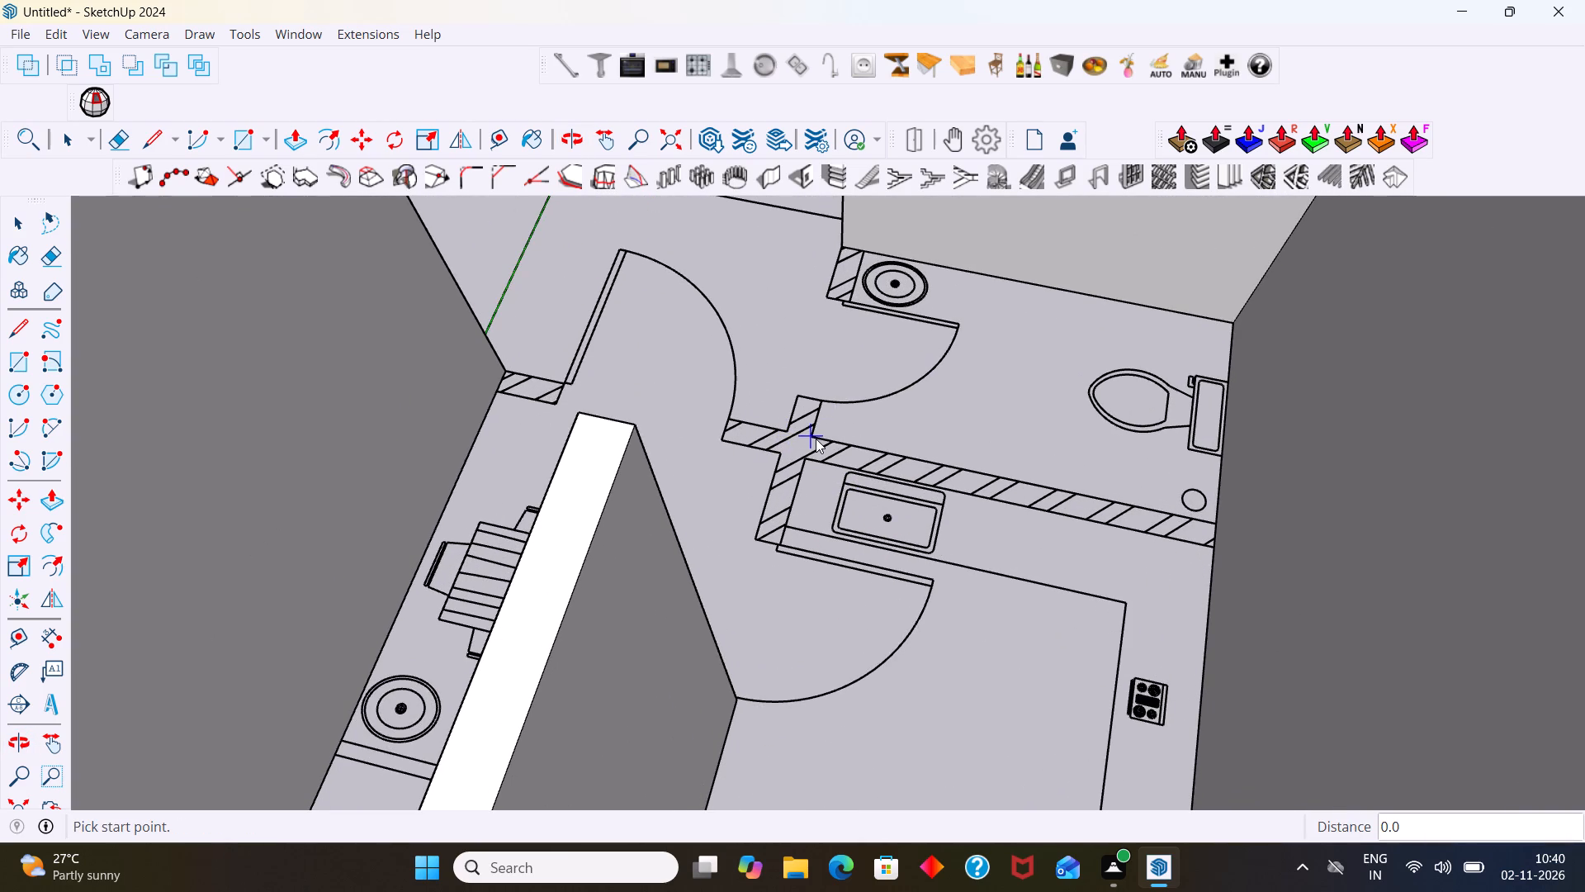
click(816, 439)
key(Escape)
click(807, 460)
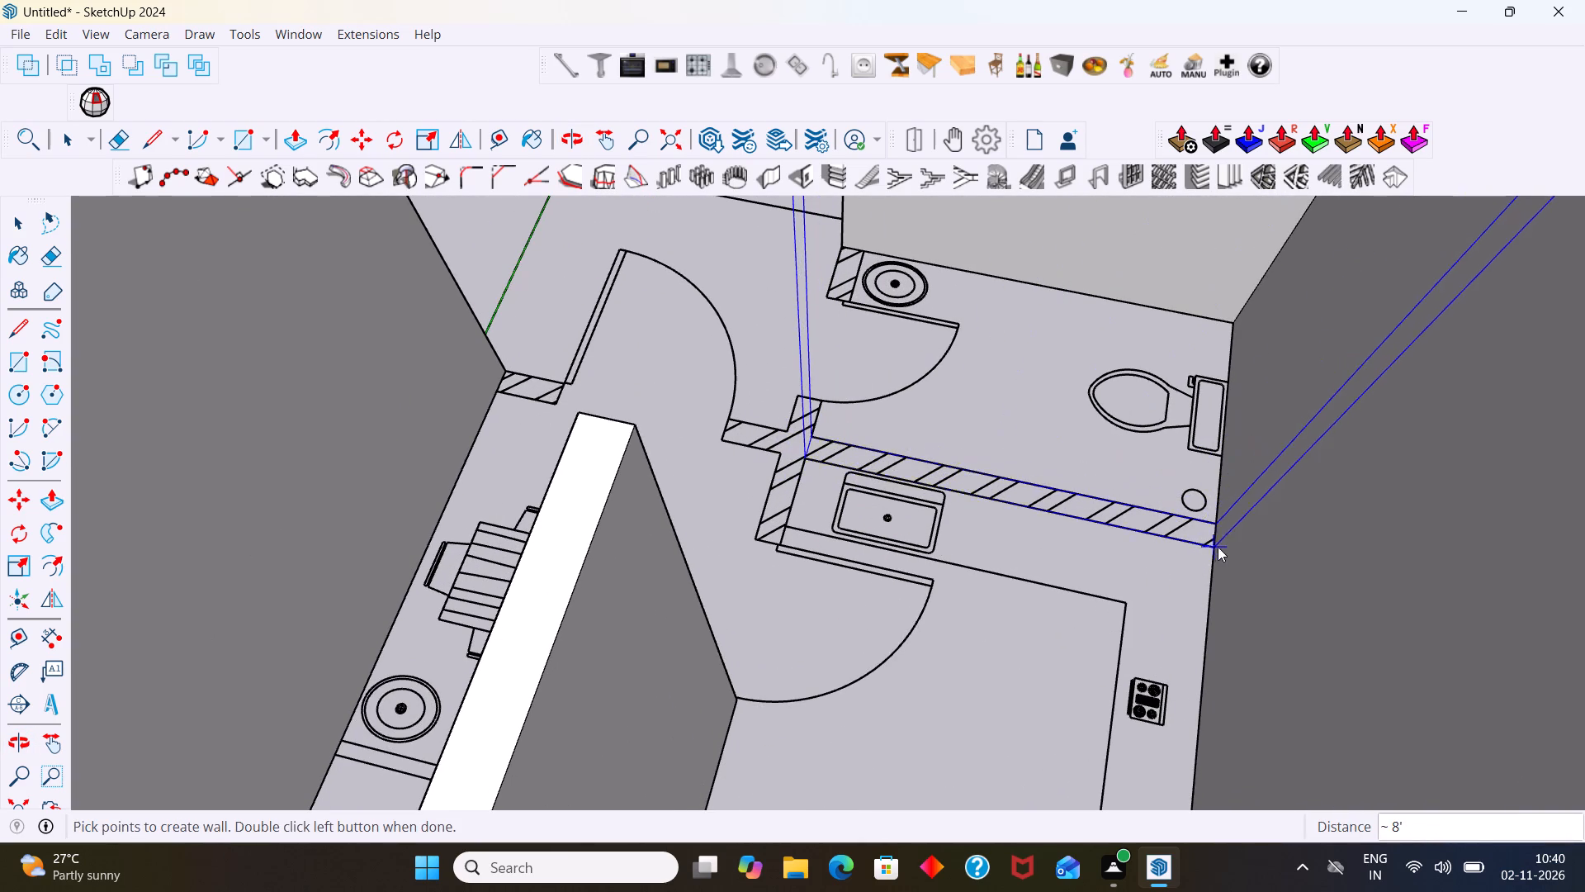
scroll(1217, 544, up, 6)
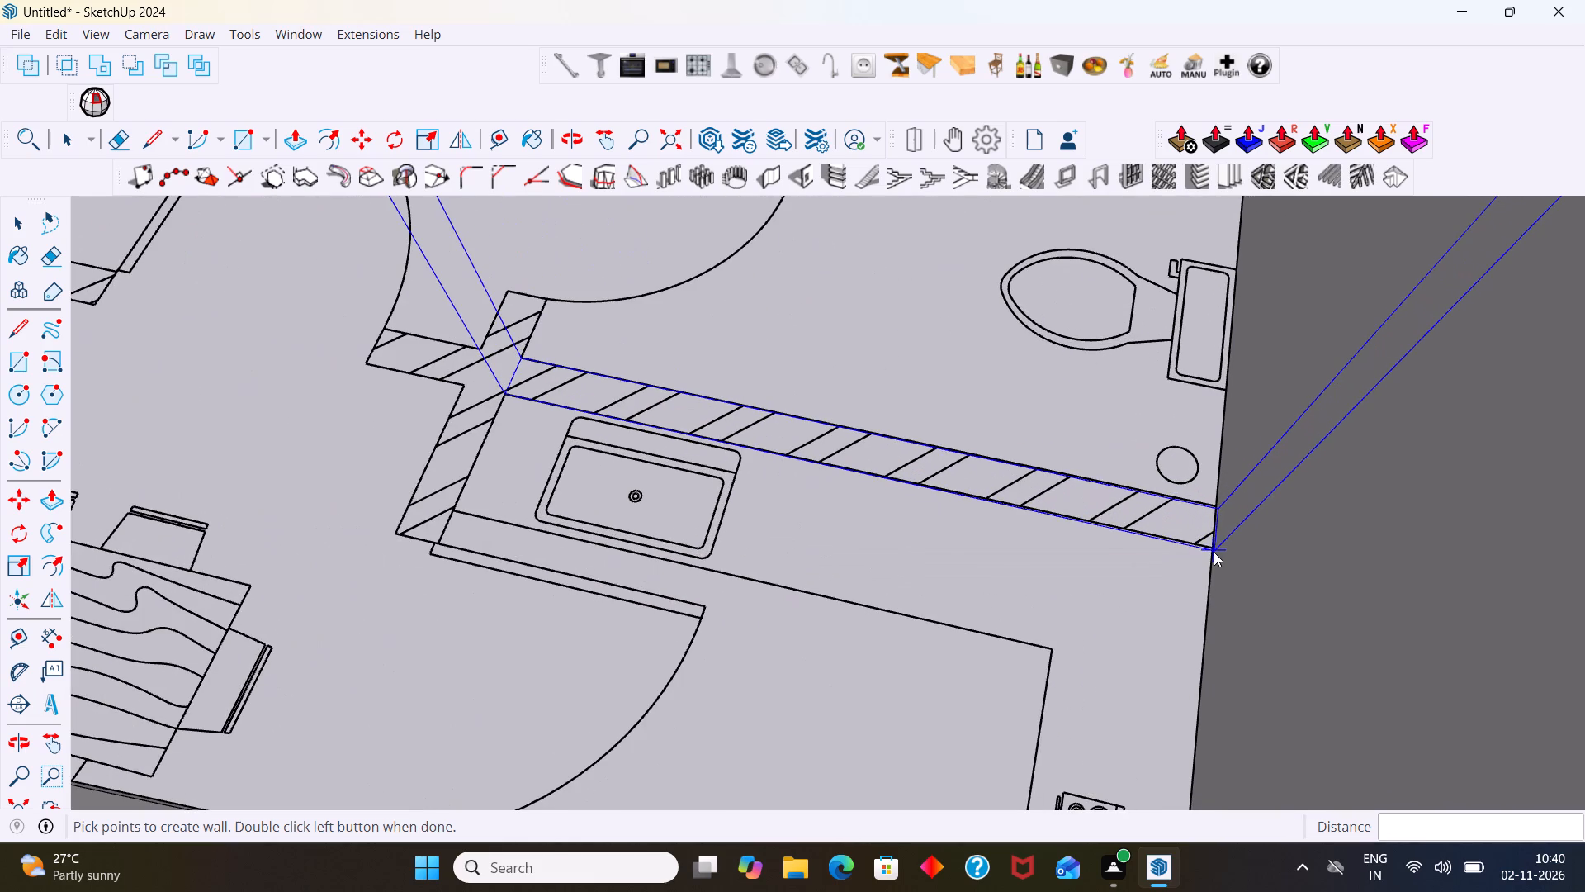
click(1211, 551)
double_click(1211, 551)
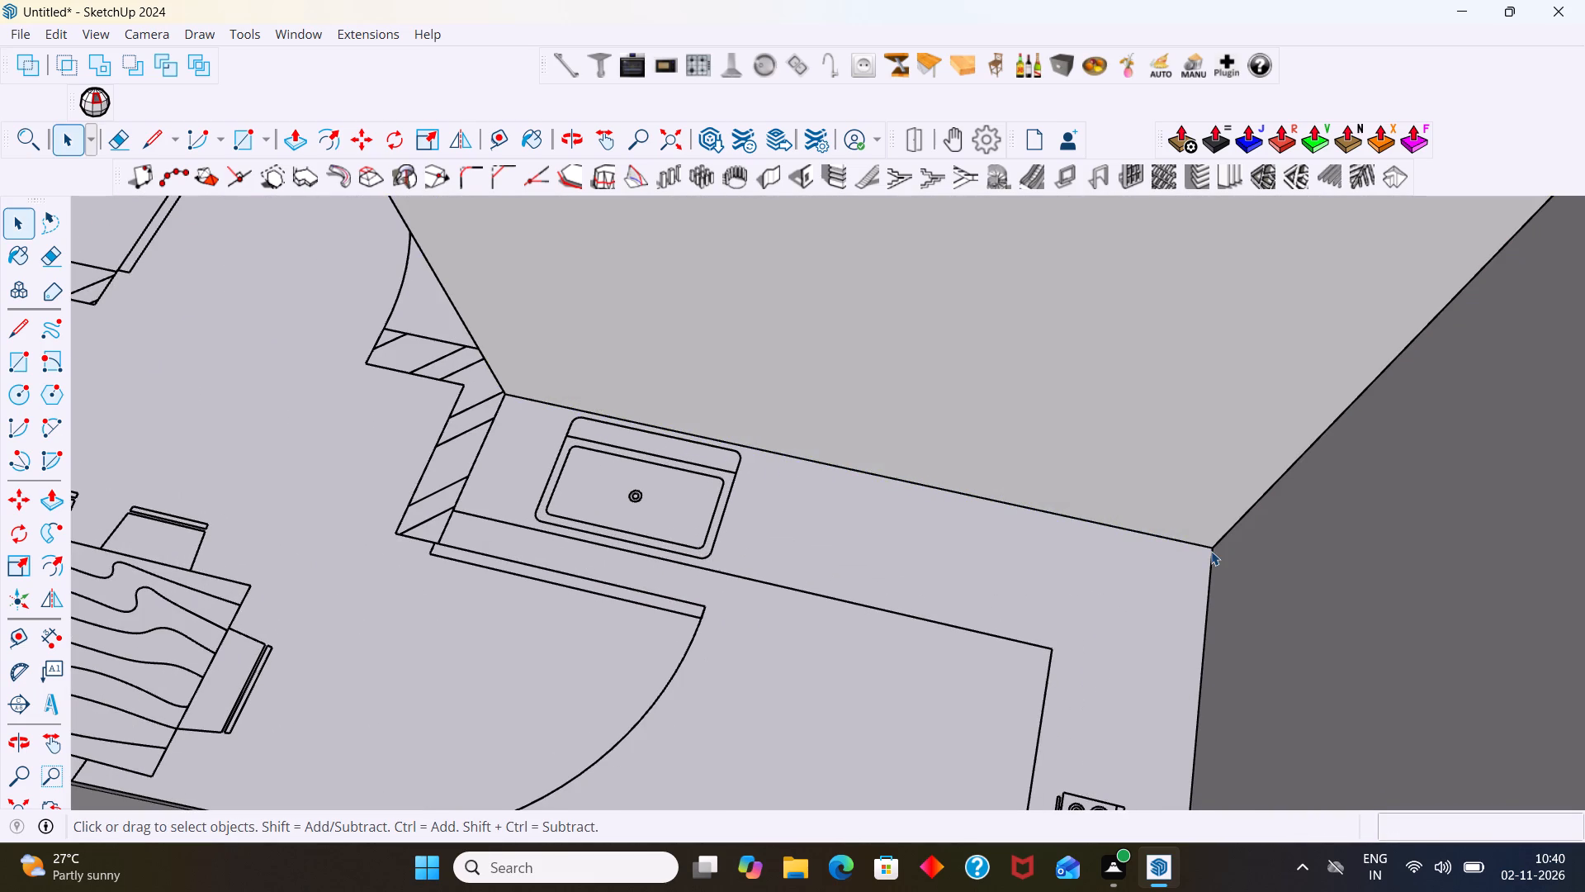
Build a 6" thick, 10' high 1001bit wall along the hatched segment between the toilet and kitchen doors, about 3'3" long.
scroll(1211, 551, down, 16)
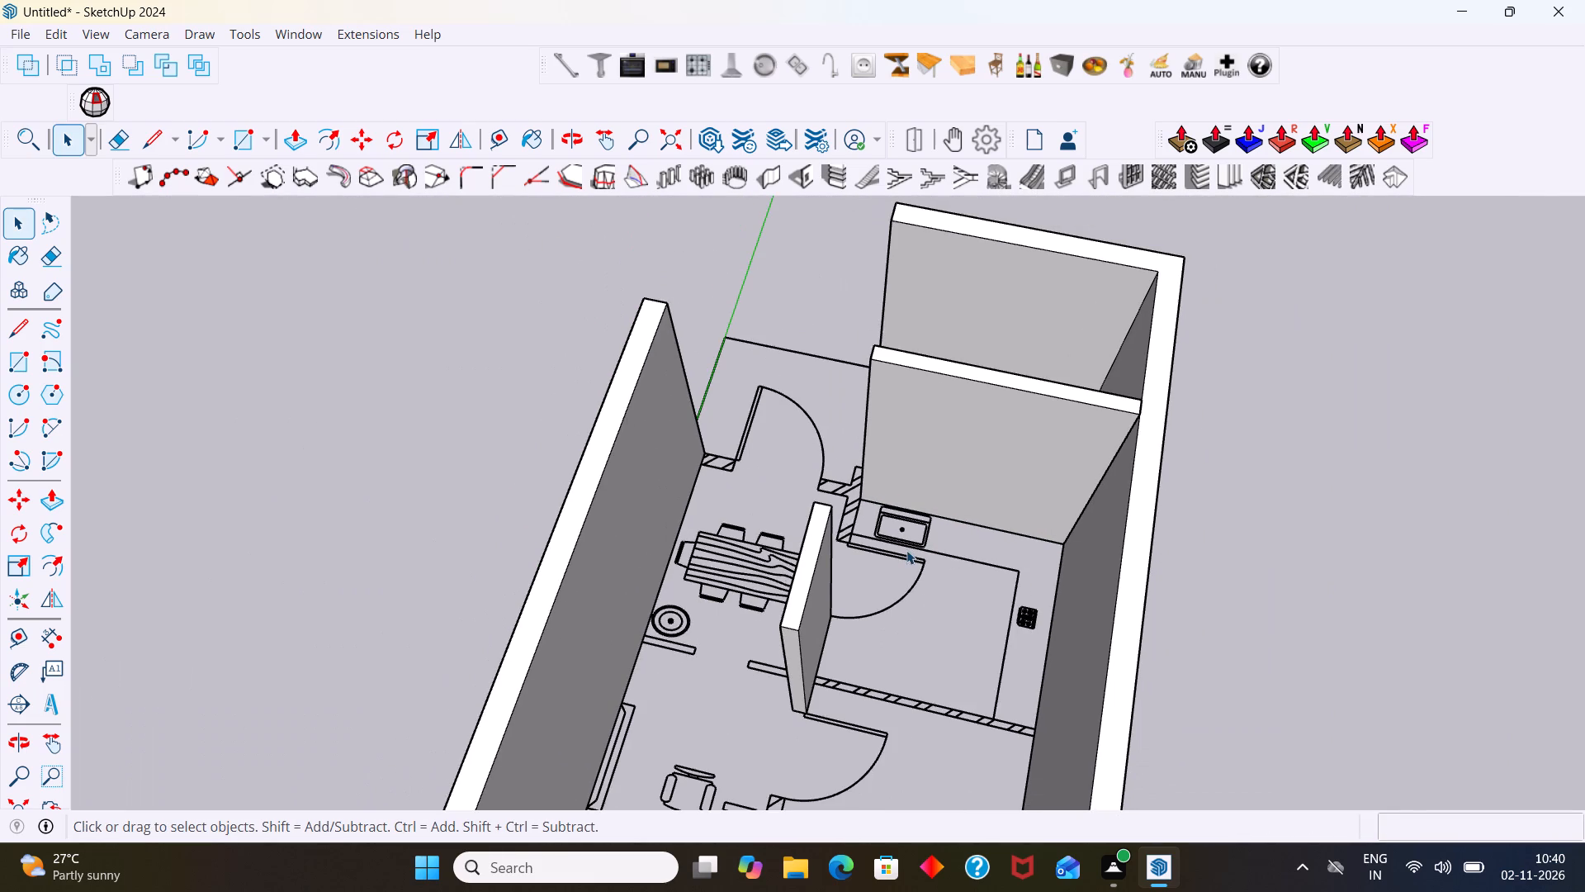
scroll(906, 550, down, 2)
middle_drag(905, 550, 1578, 467)
scroll(613, 448, up, 3)
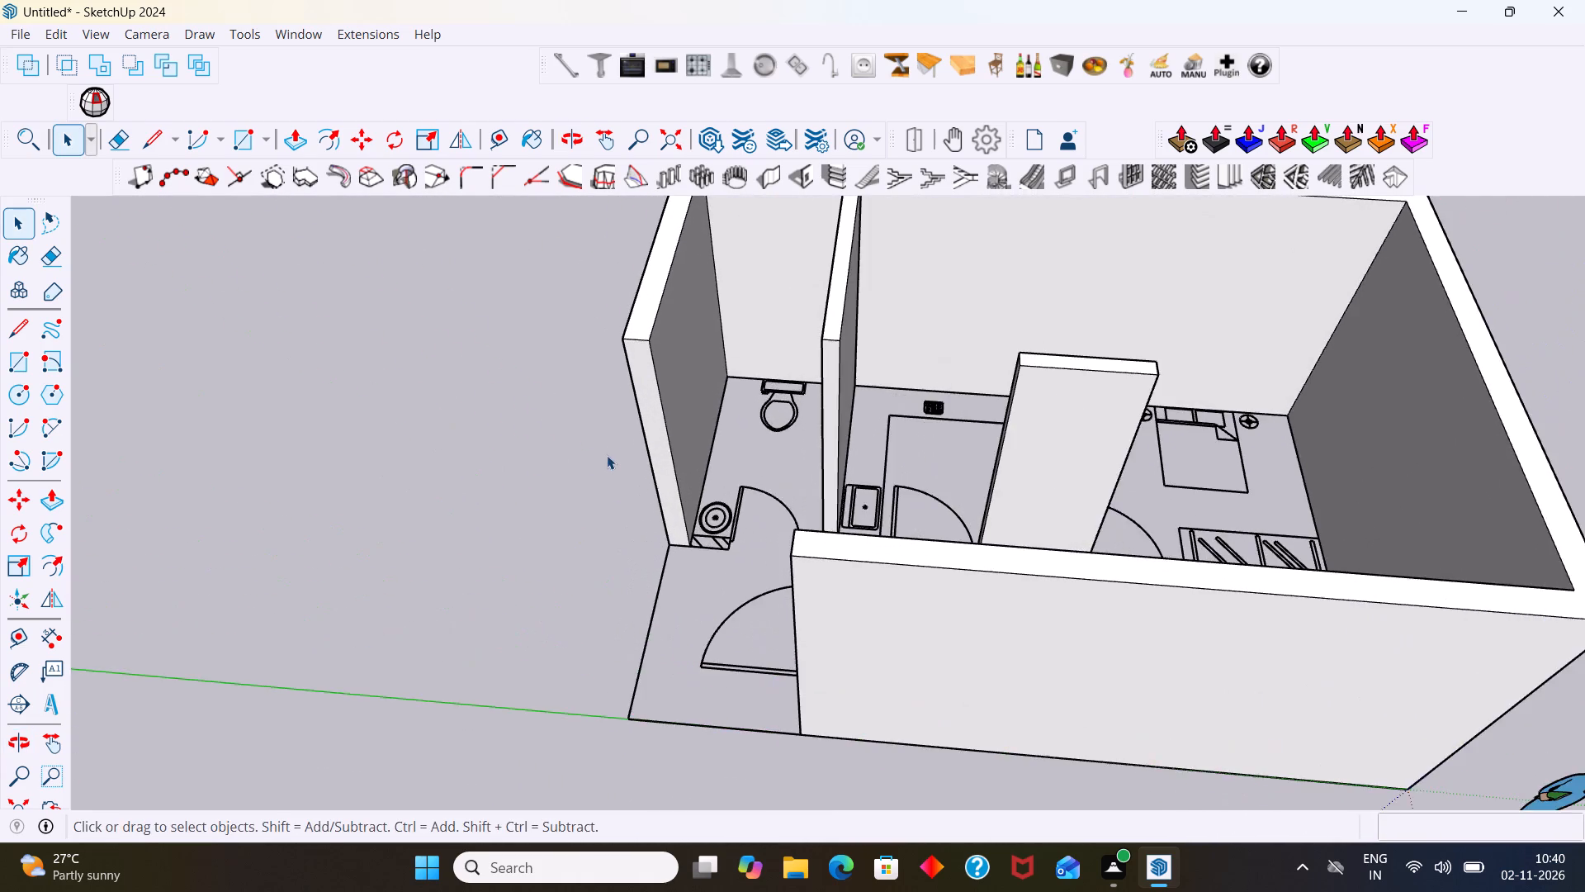
middle_drag(607, 455, 1076, 513)
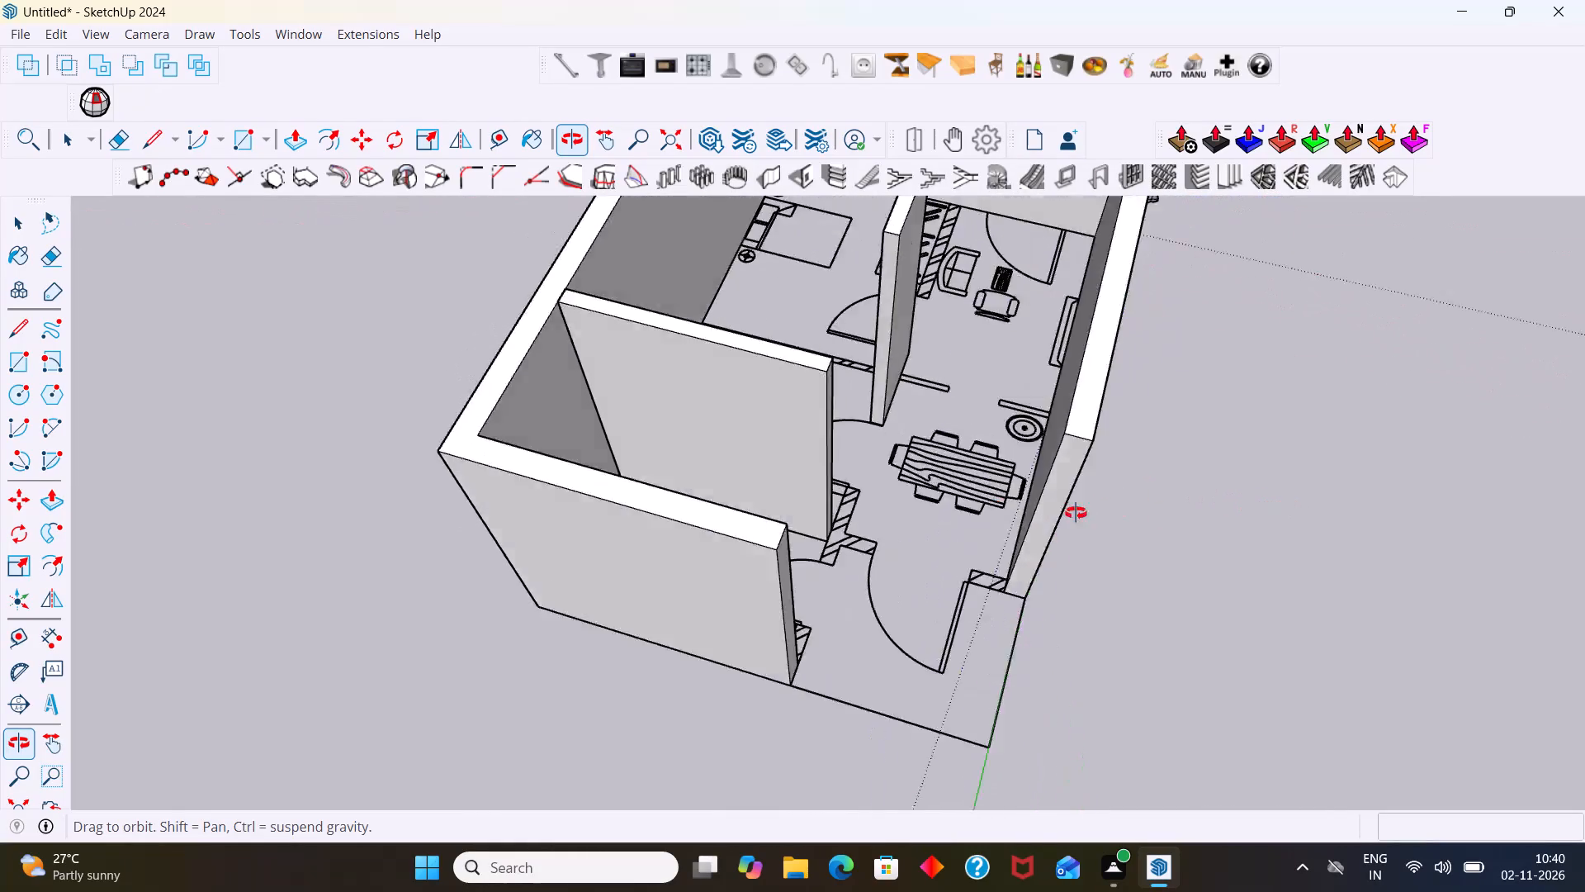
middle_drag(1076, 513, 663, 505)
scroll(931, 581, up, 2)
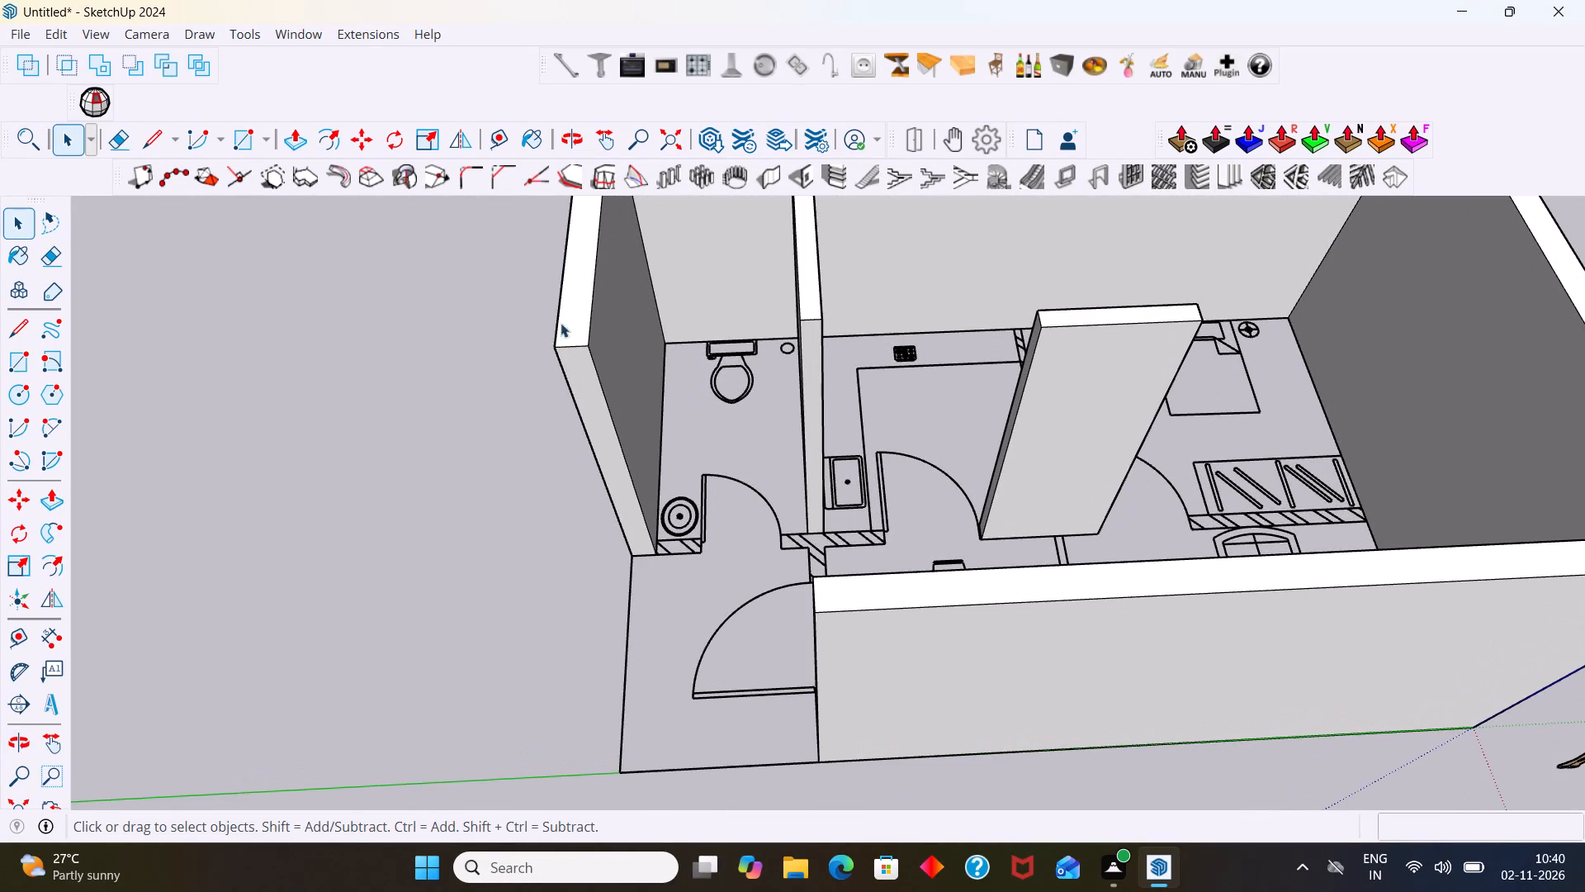
click(774, 176)
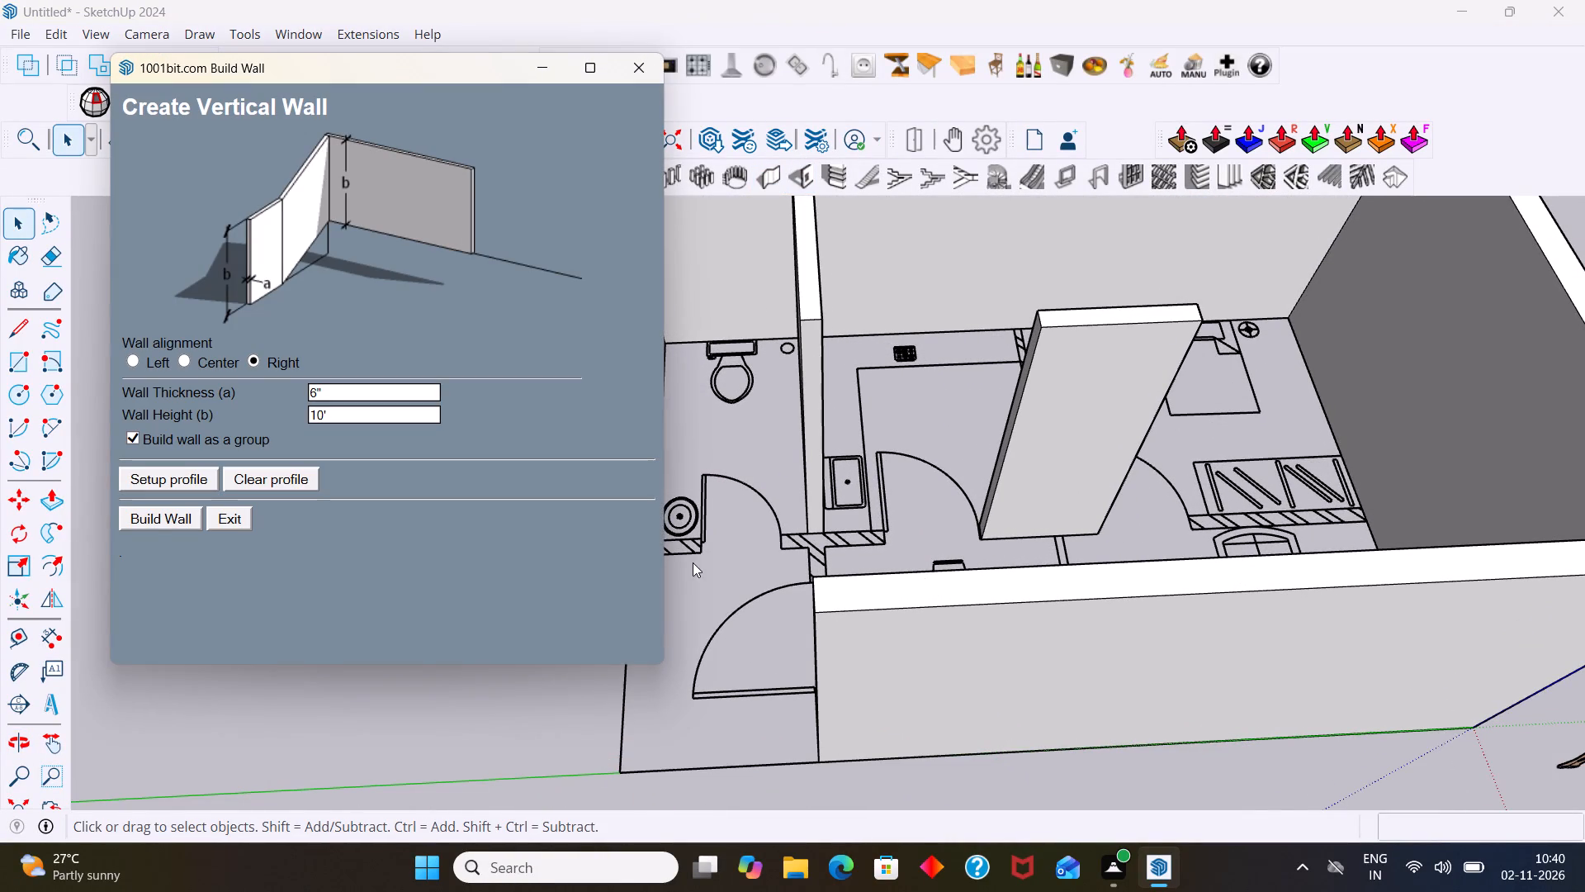
click(173, 516)
middle_drag(941, 524, 969, 650)
scroll(644, 514, up, 2)
scroll(893, 567, up, 3)
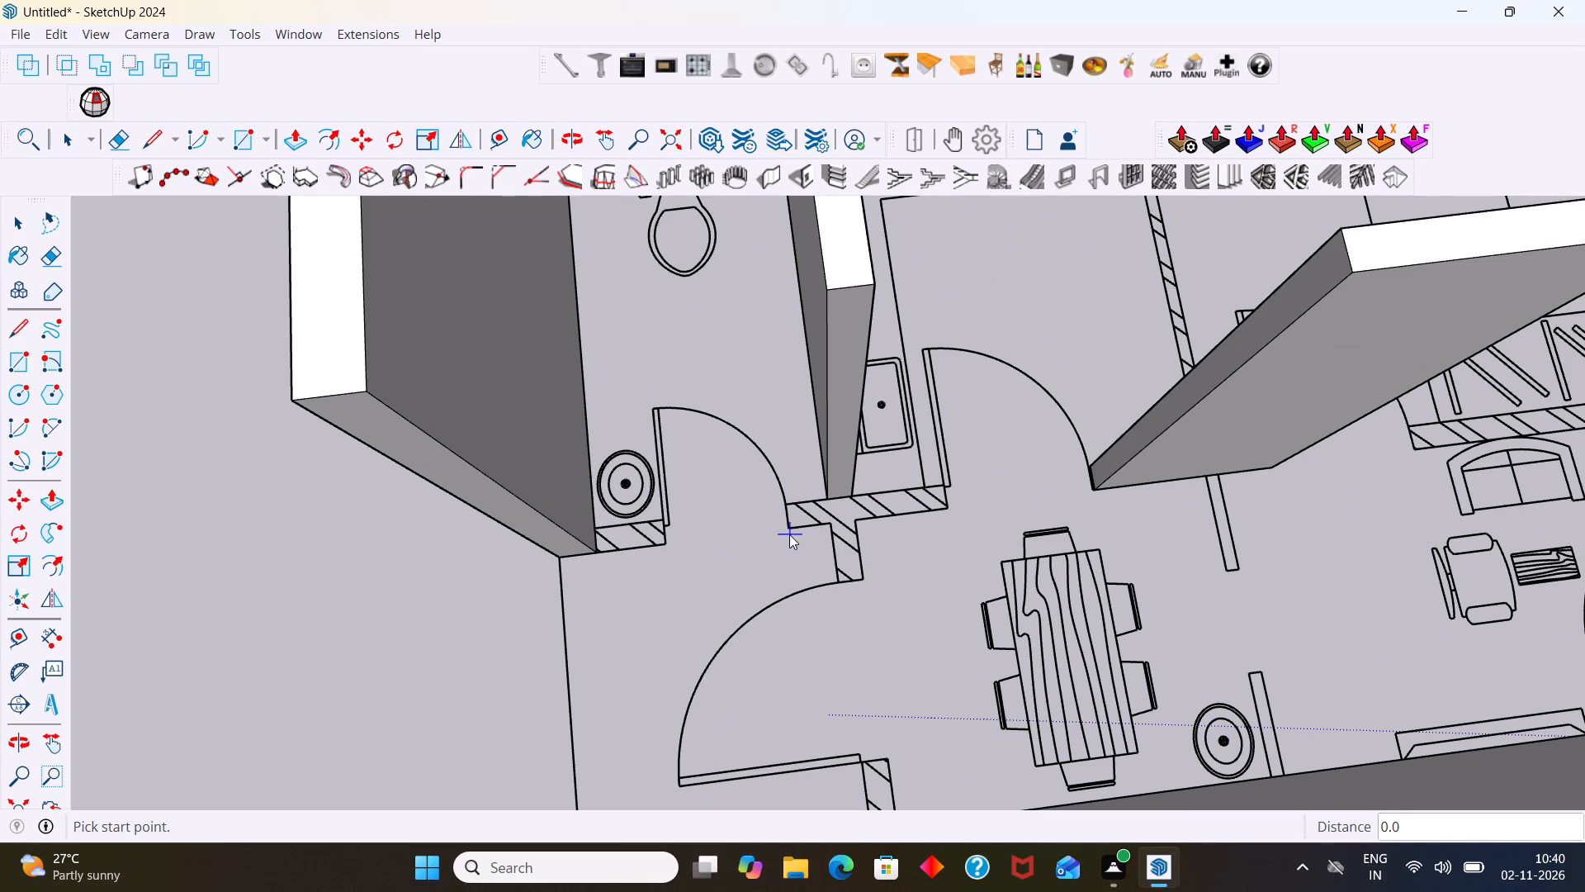
click(785, 530)
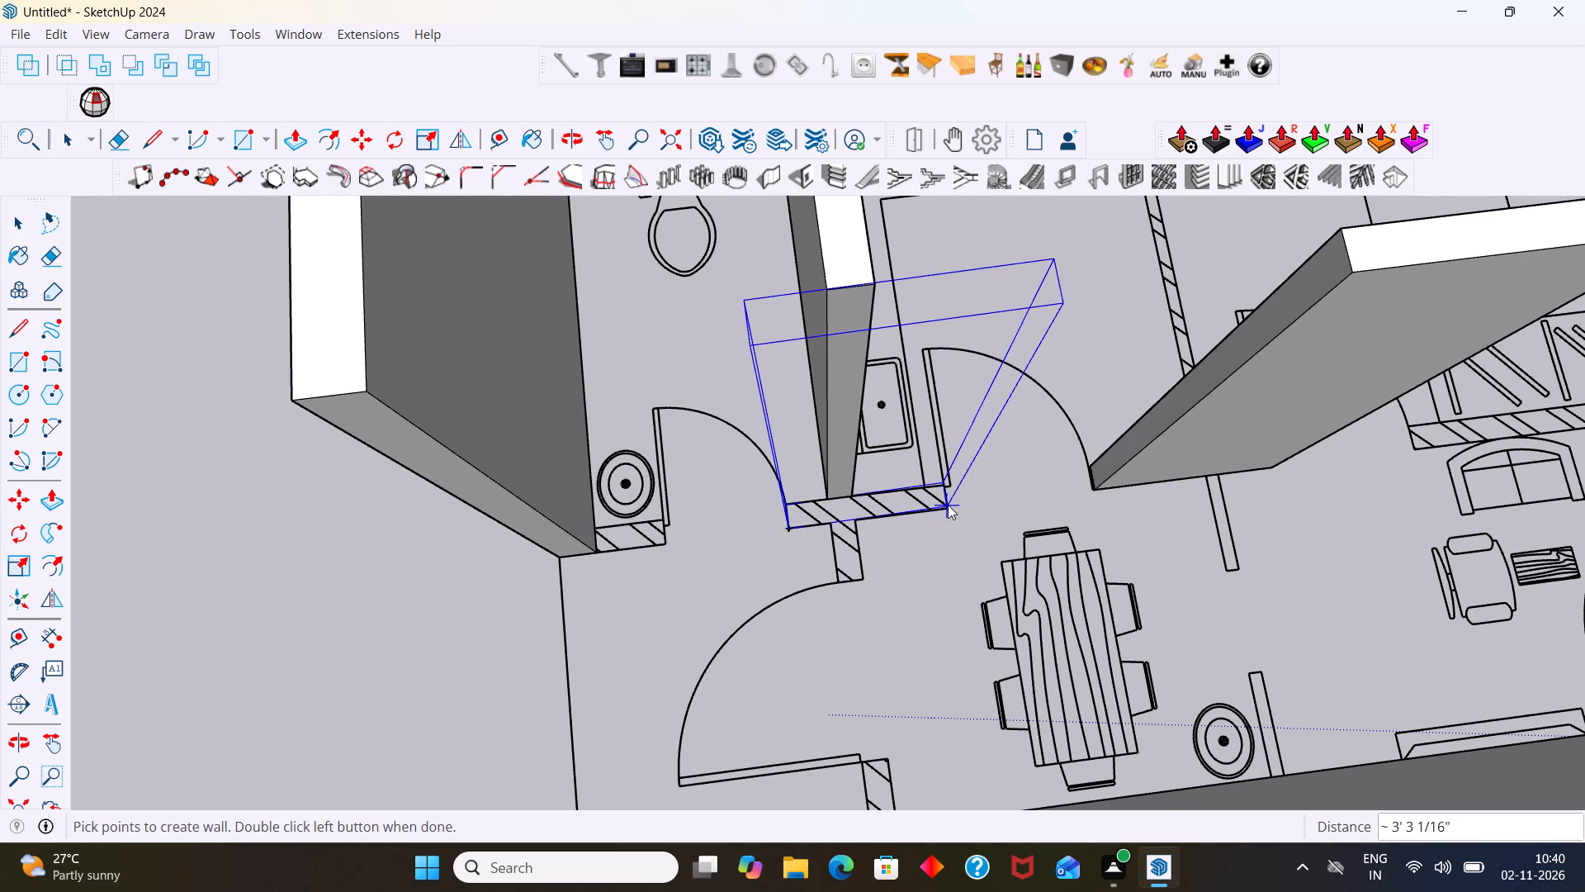
double_click(948, 505)
Build a 6" thick, 10' high 1001bit wall along the short hatched stub from the entrance door opening to the wall between the toilet and kitchen doors.
scroll(949, 505, down, 2)
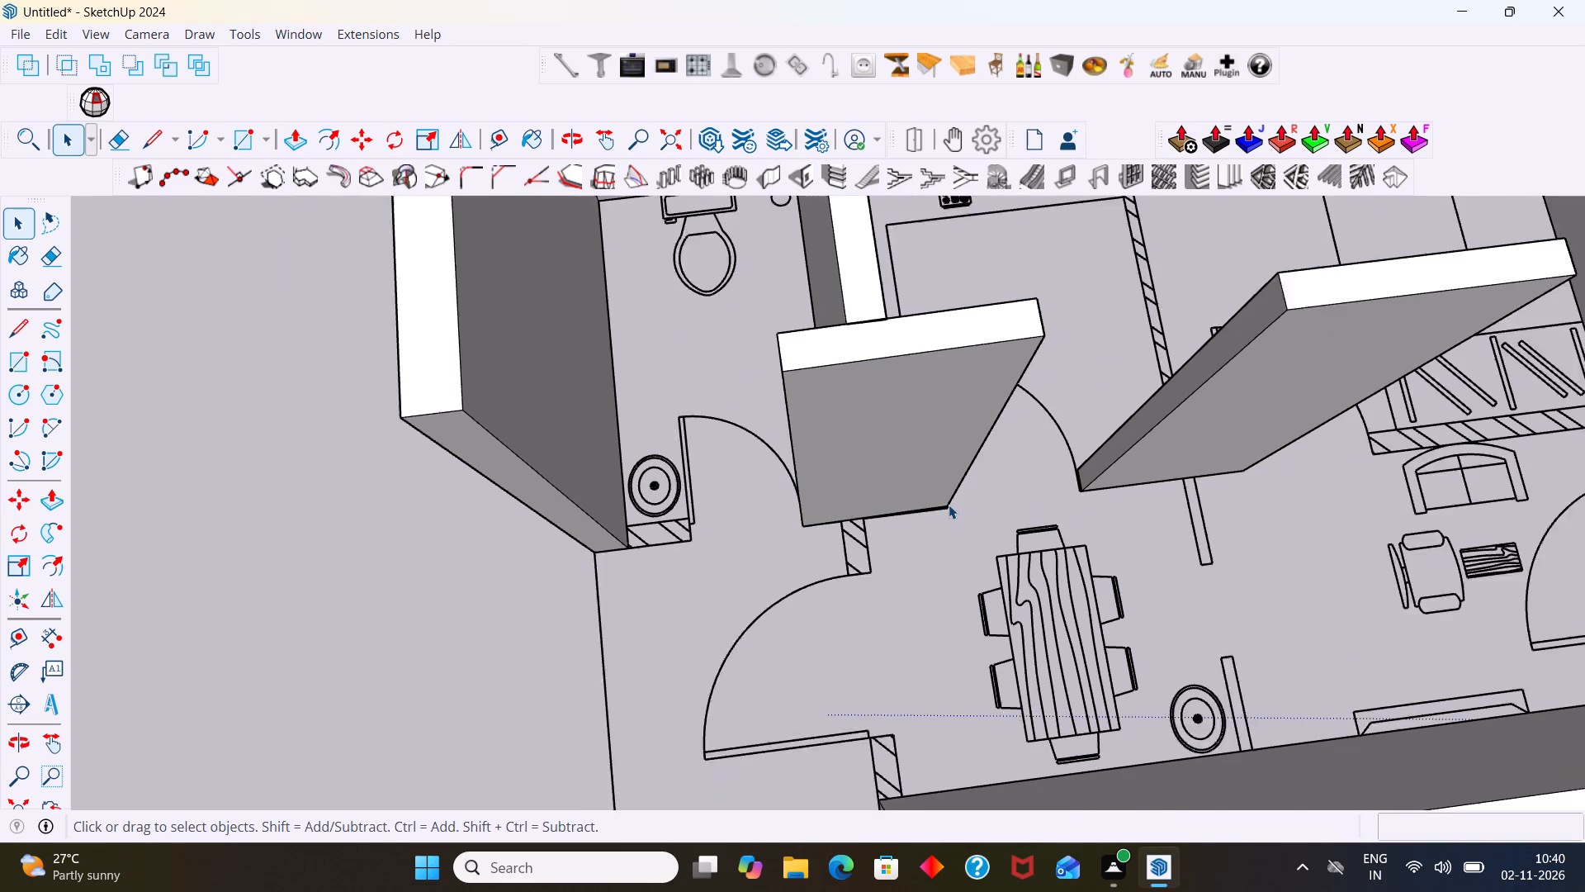
middle_drag(945, 508, 1159, 426)
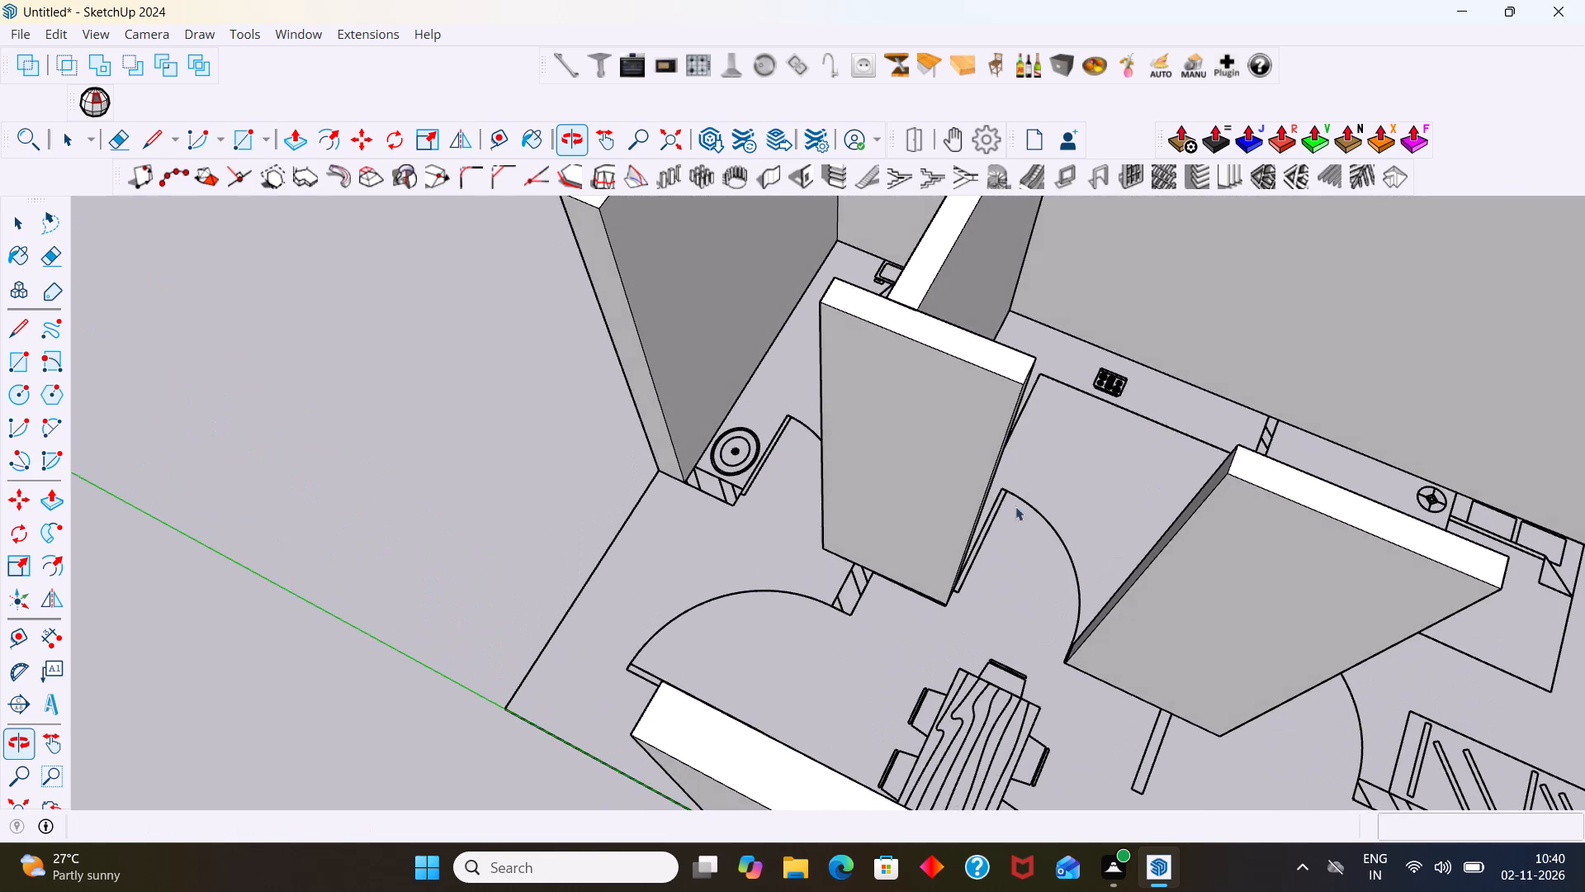
scroll(868, 586, down, 2)
middle_drag(816, 594, 380, 567)
scroll(665, 563, up, 2)
middle_drag(717, 581, 717, 591)
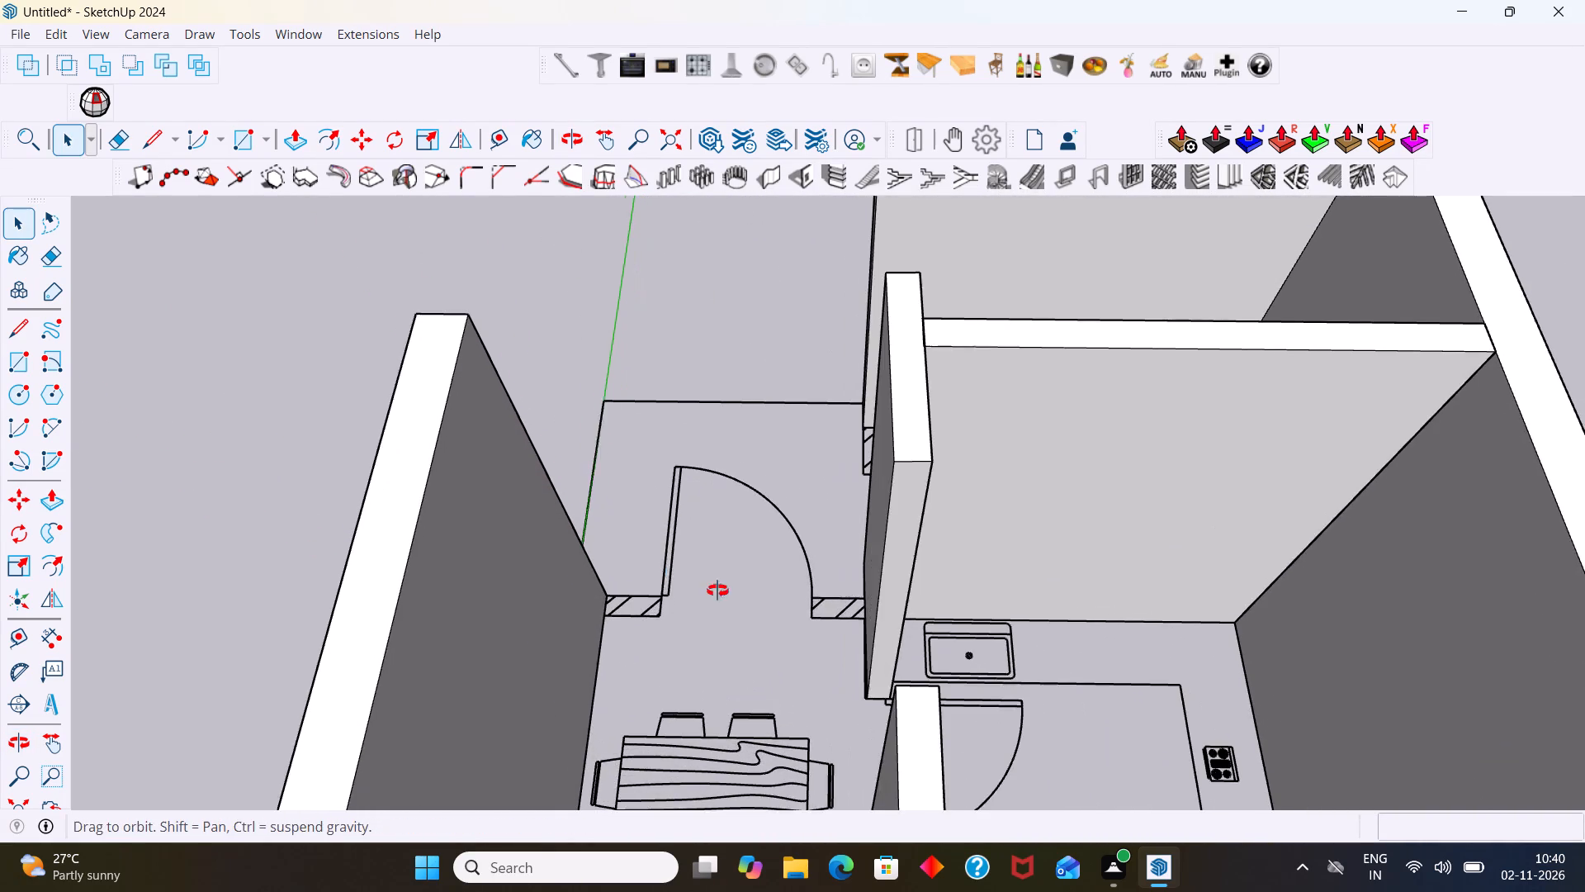
middle_drag(717, 591, 742, 638)
click(767, 183)
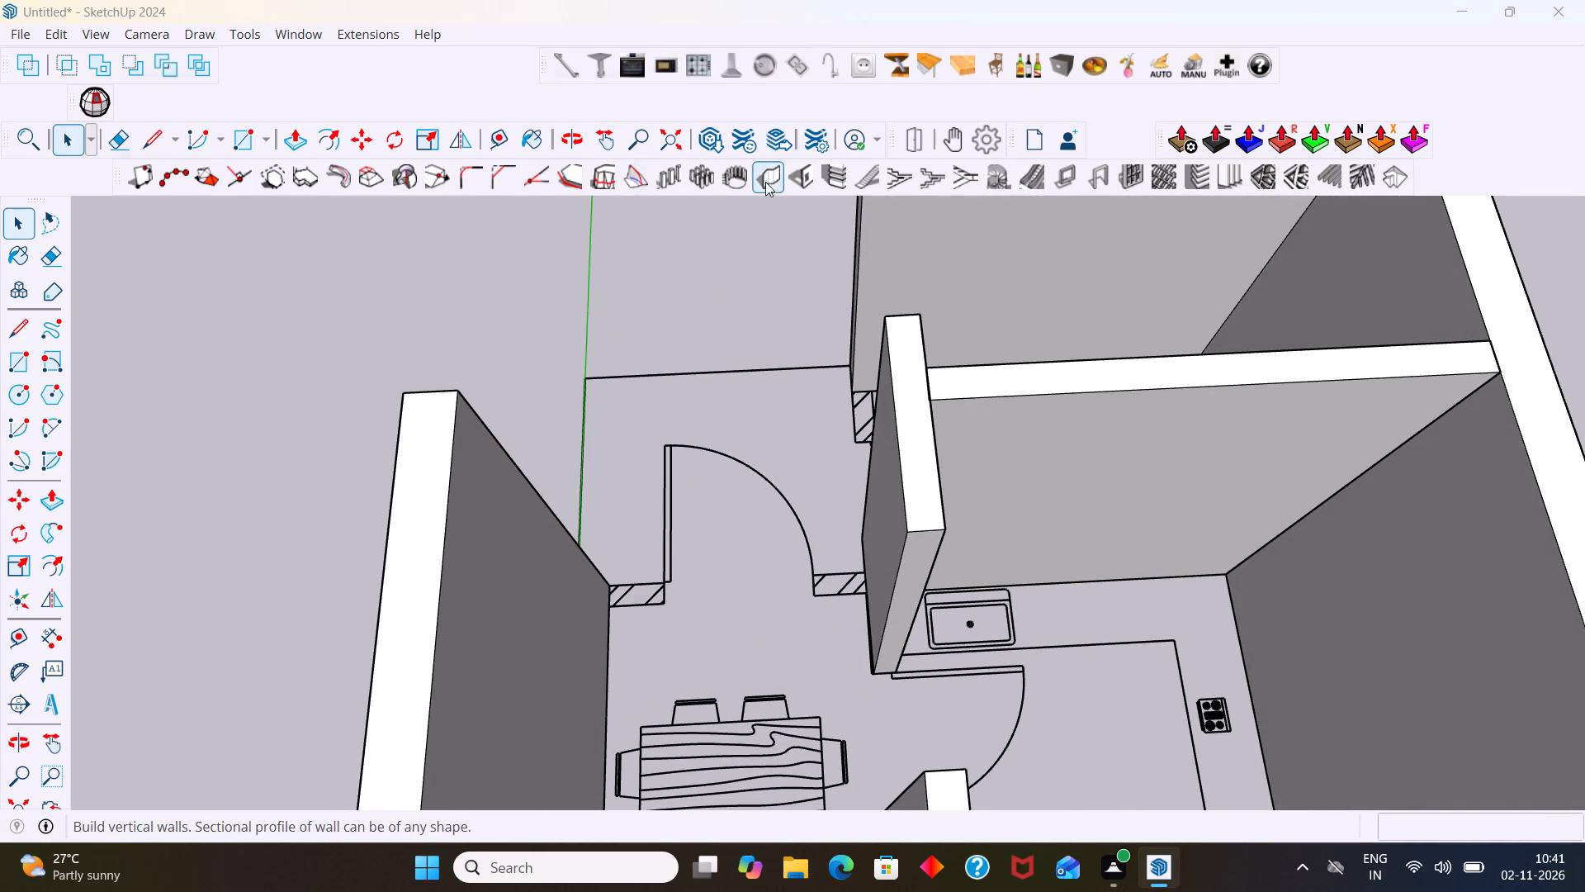
click(169, 520)
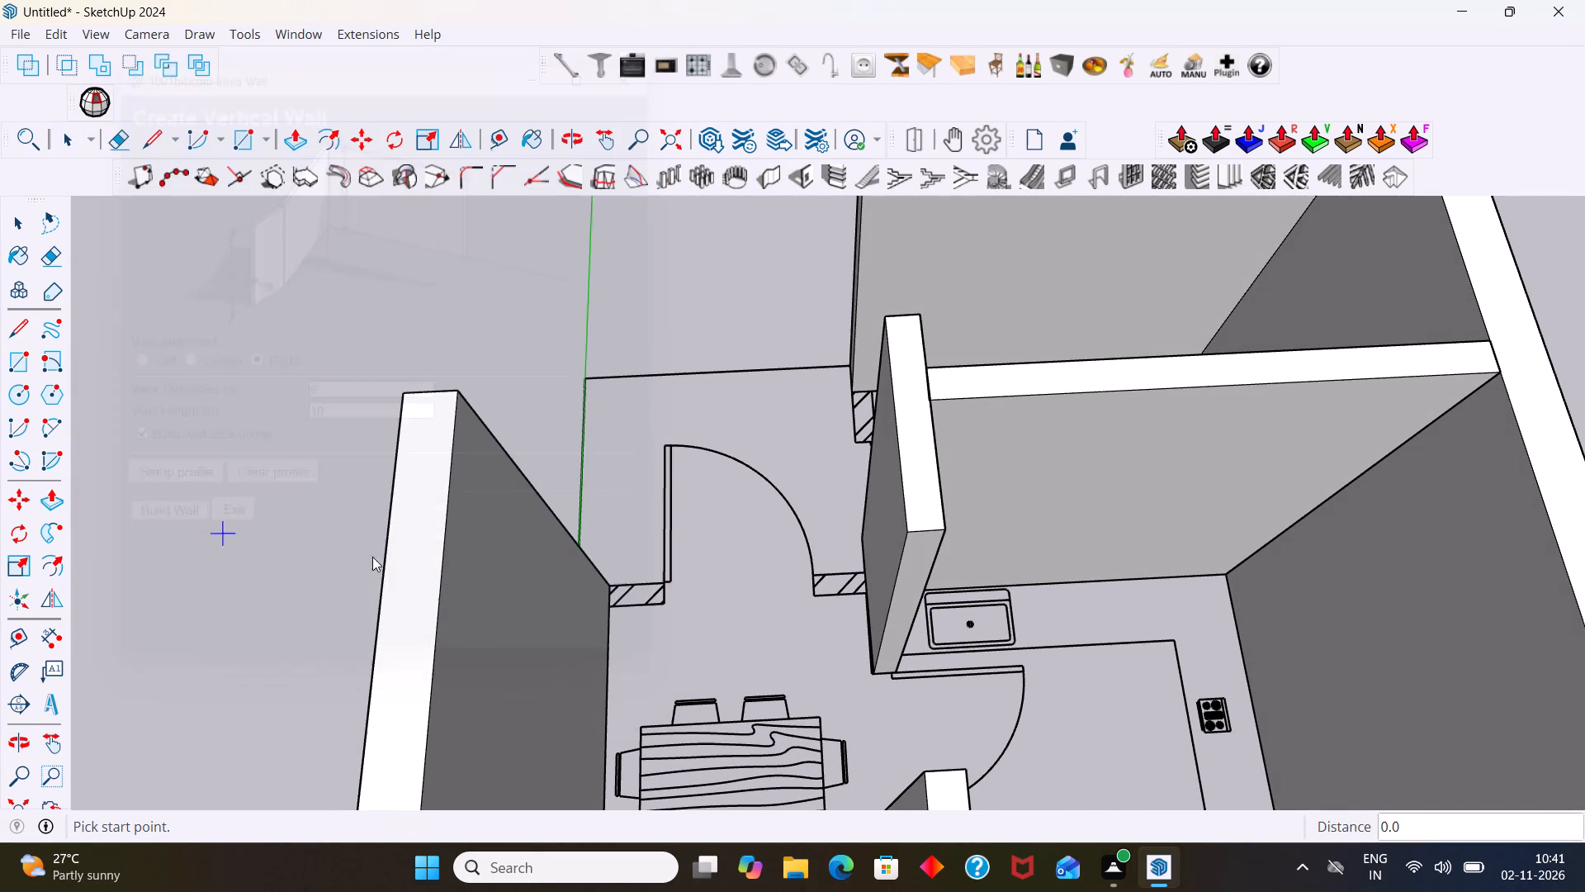
scroll(816, 613, up, 4)
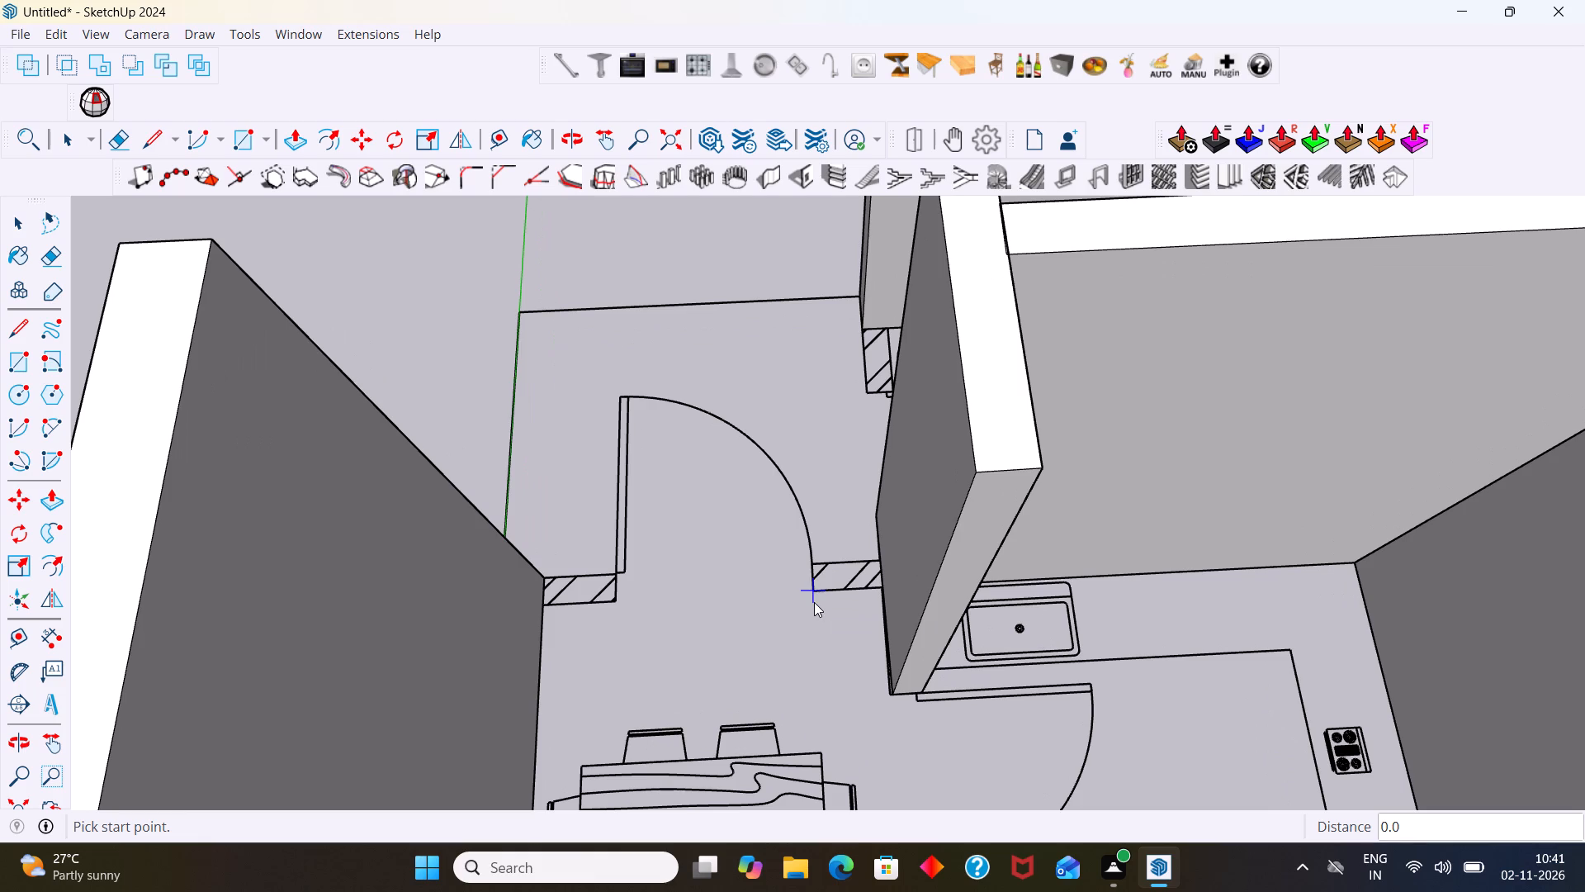
click(816, 594)
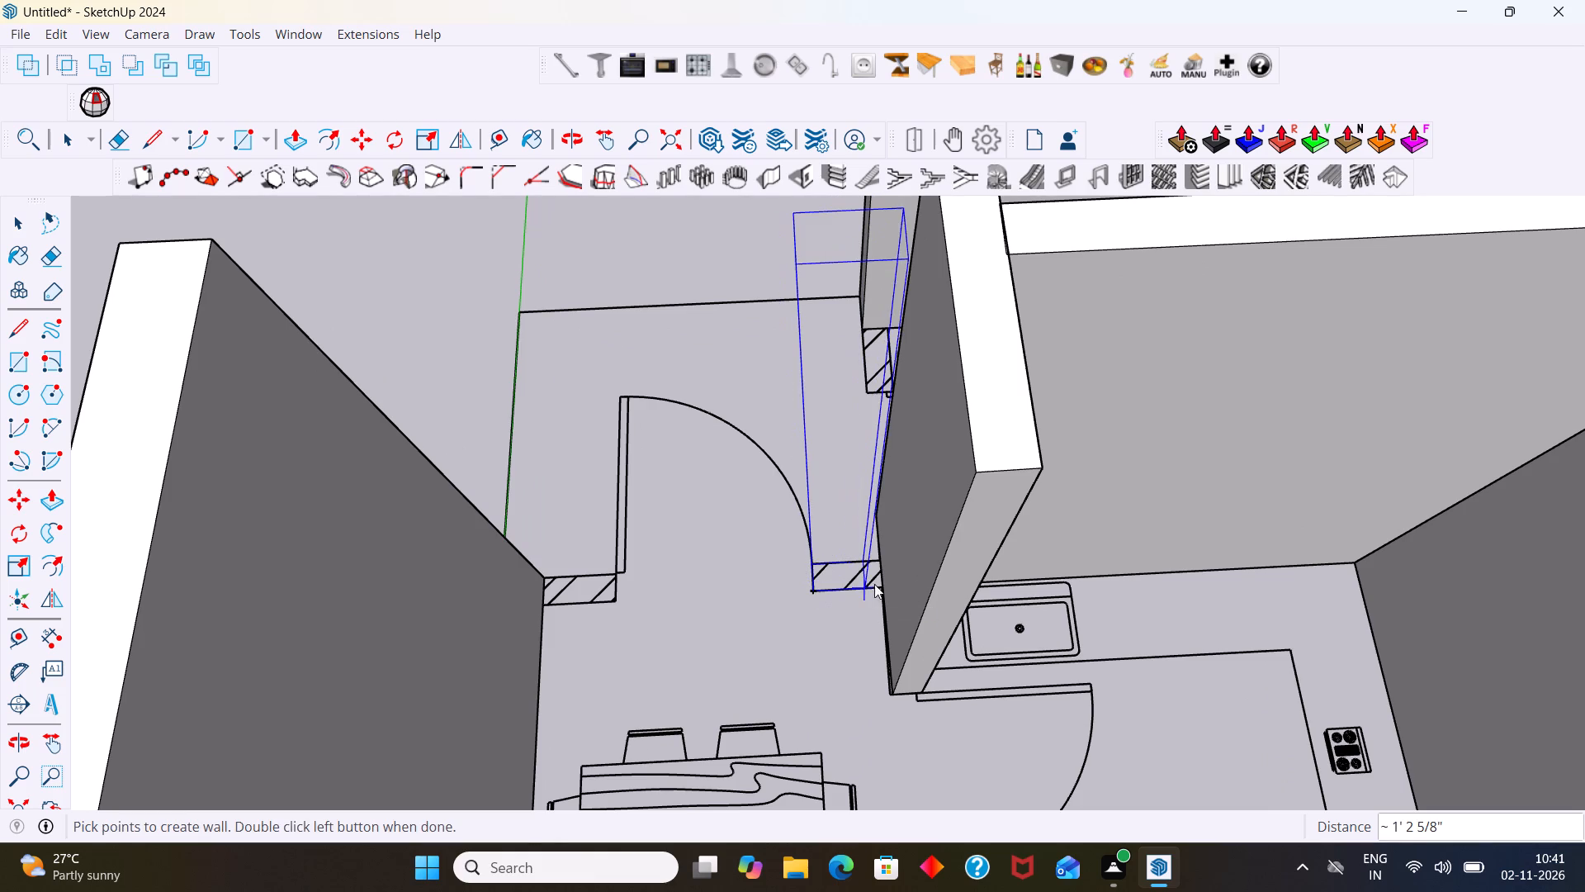
click(882, 586)
double_click(883, 586)
Inspect the new entrance and kitchen-side walls against the remaining plan lines from several angles.
scroll(883, 586, down, 5)
middle_drag(865, 629, 1251, 603)
scroll(1120, 595, down, 8)
middle_drag(885, 671, 1237, 716)
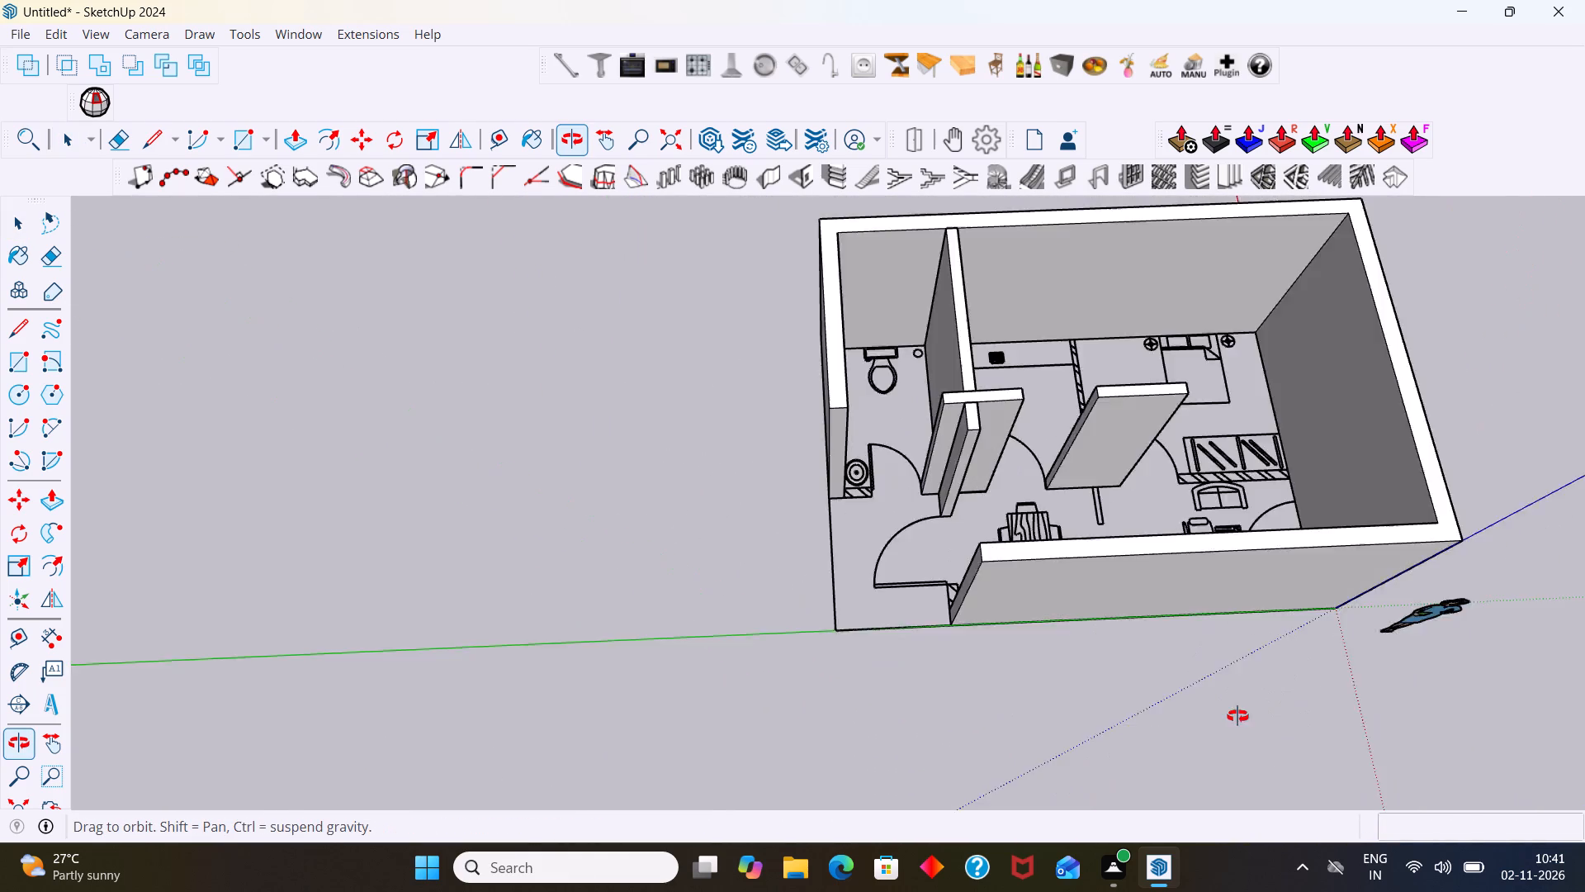
middle_drag(1237, 716, 619, 569)
shift+middle_drag(762, 652, 461, 490)
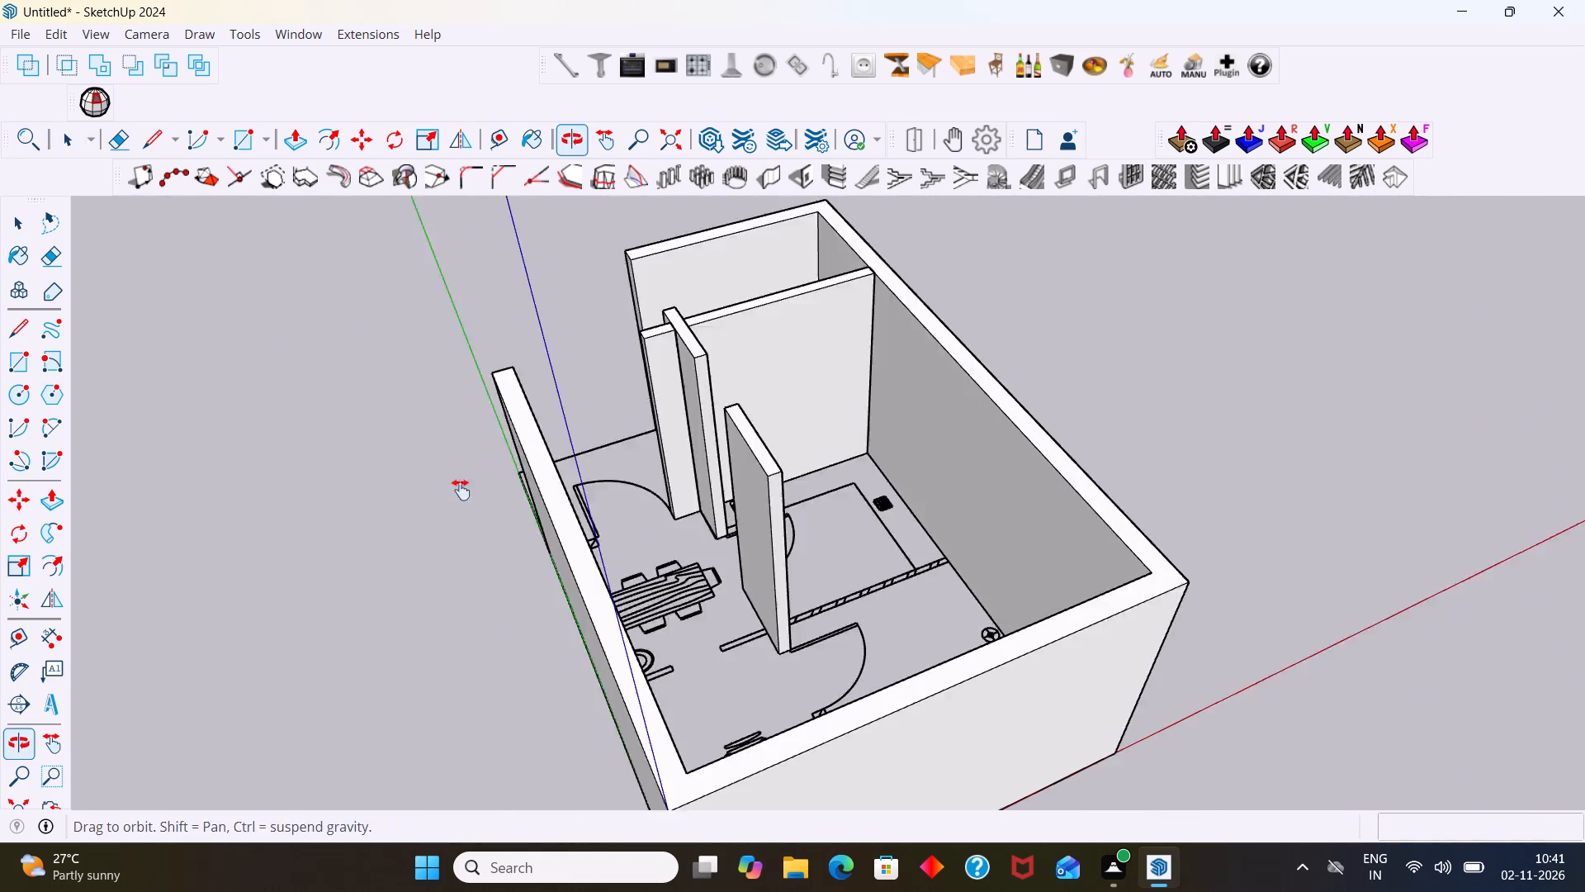
shift+middle_drag(461, 490, 425, 478)
scroll(605, 519, down, 3)
middle_drag(948, 667, 849, 799)
scroll(596, 587, up, 3)
middle_drag(686, 502, 688, 709)
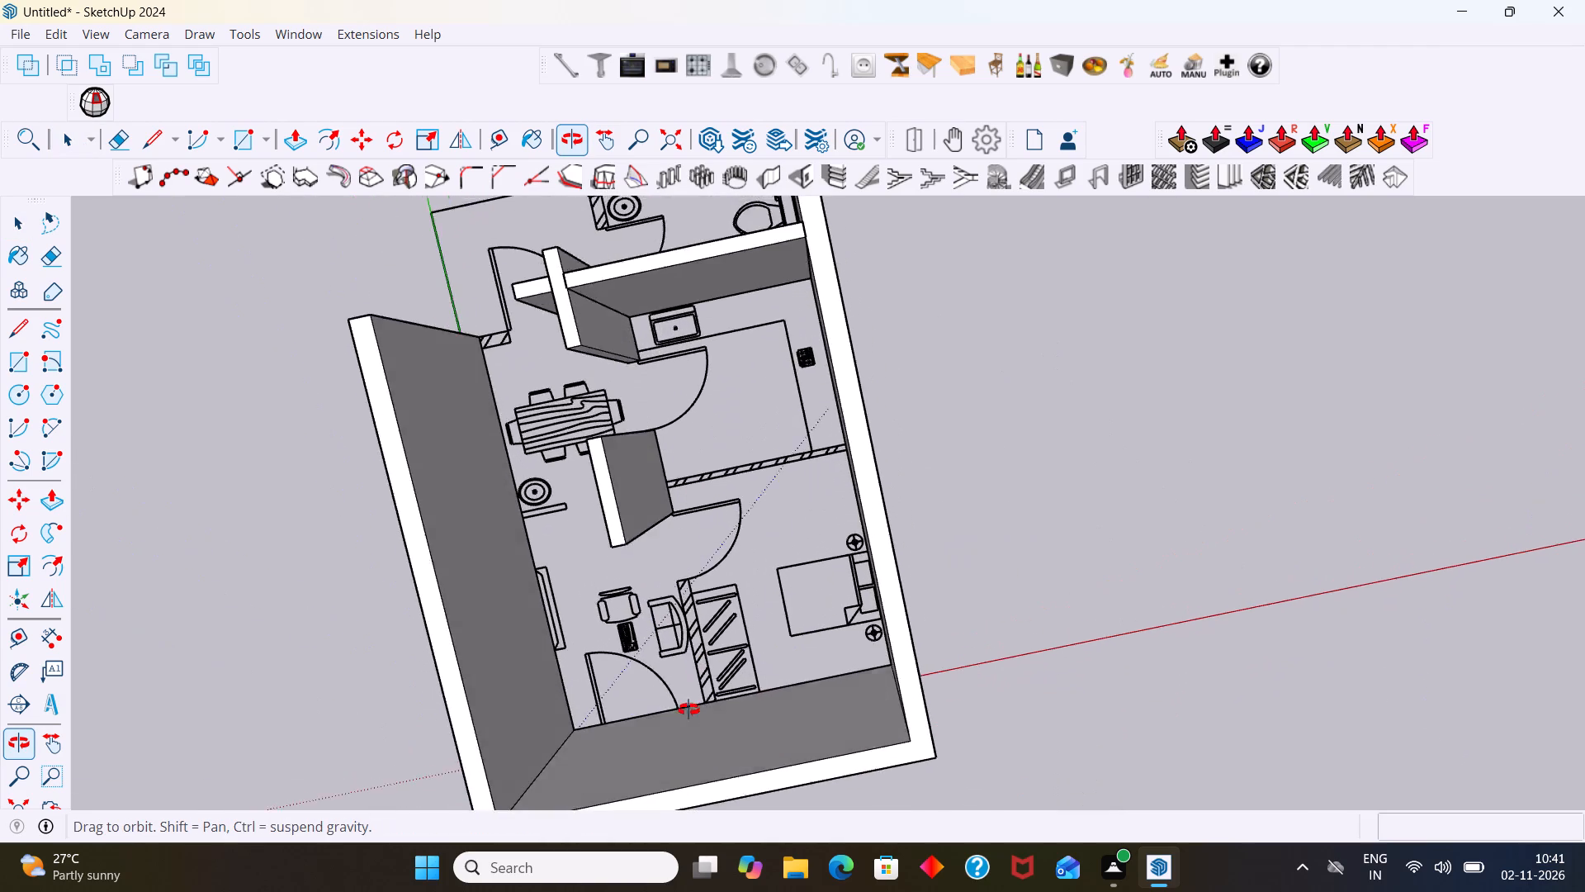
middle_drag(688, 709, 618, 558)
Build a 5" thick, 10' high 1001bit wall along the hatched partition between kitchen and bedroom, about 8' long, ending at the outer wall.
scroll(636, 518, up, 5)
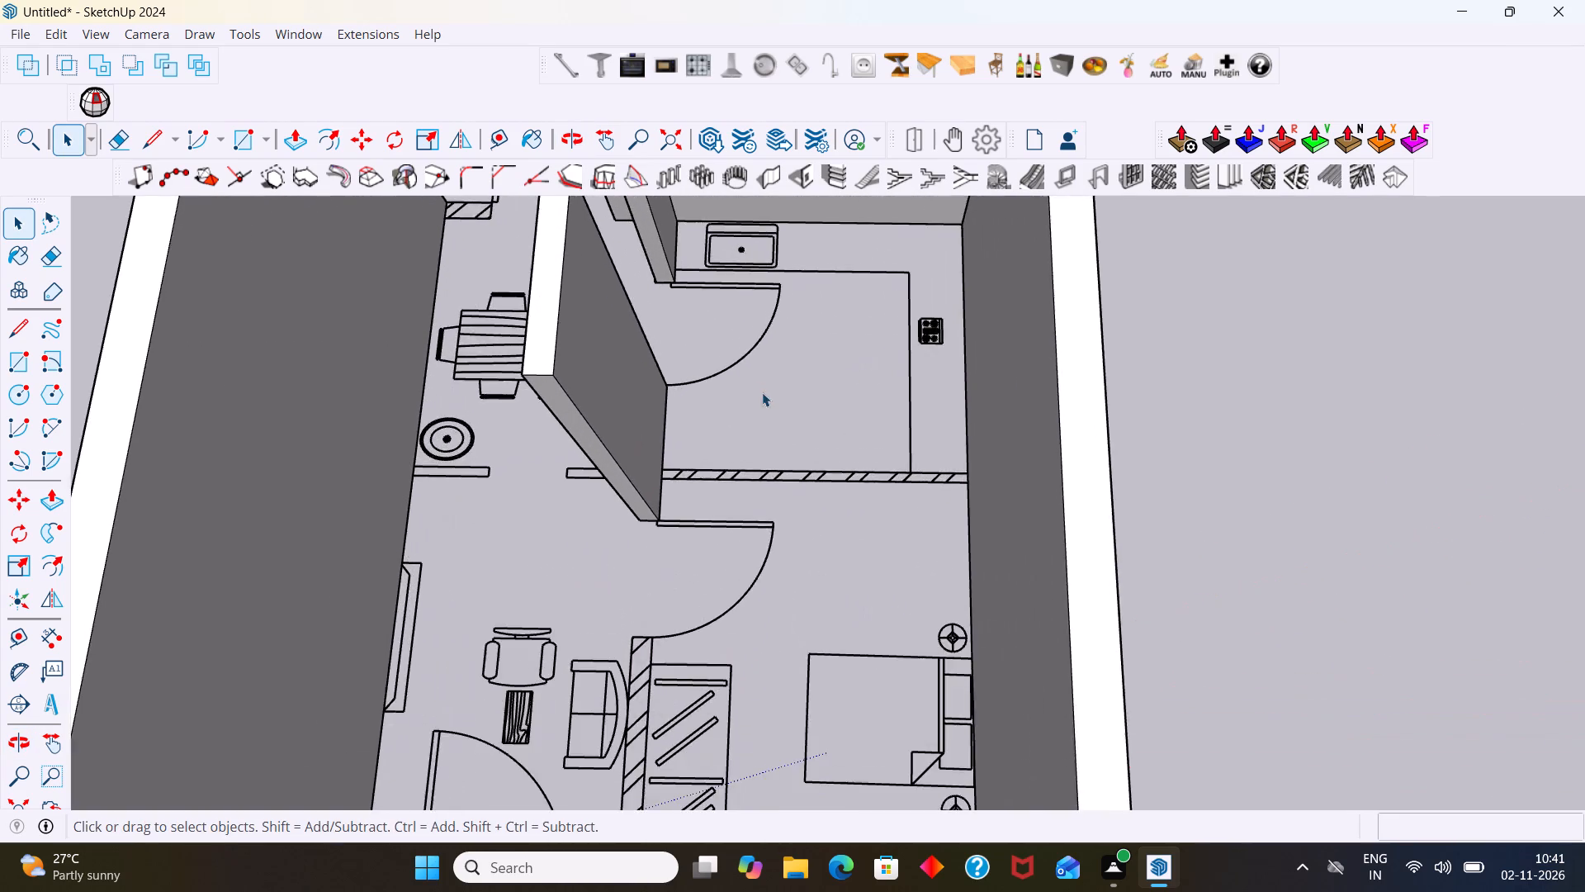
scroll(762, 392, up, 6)
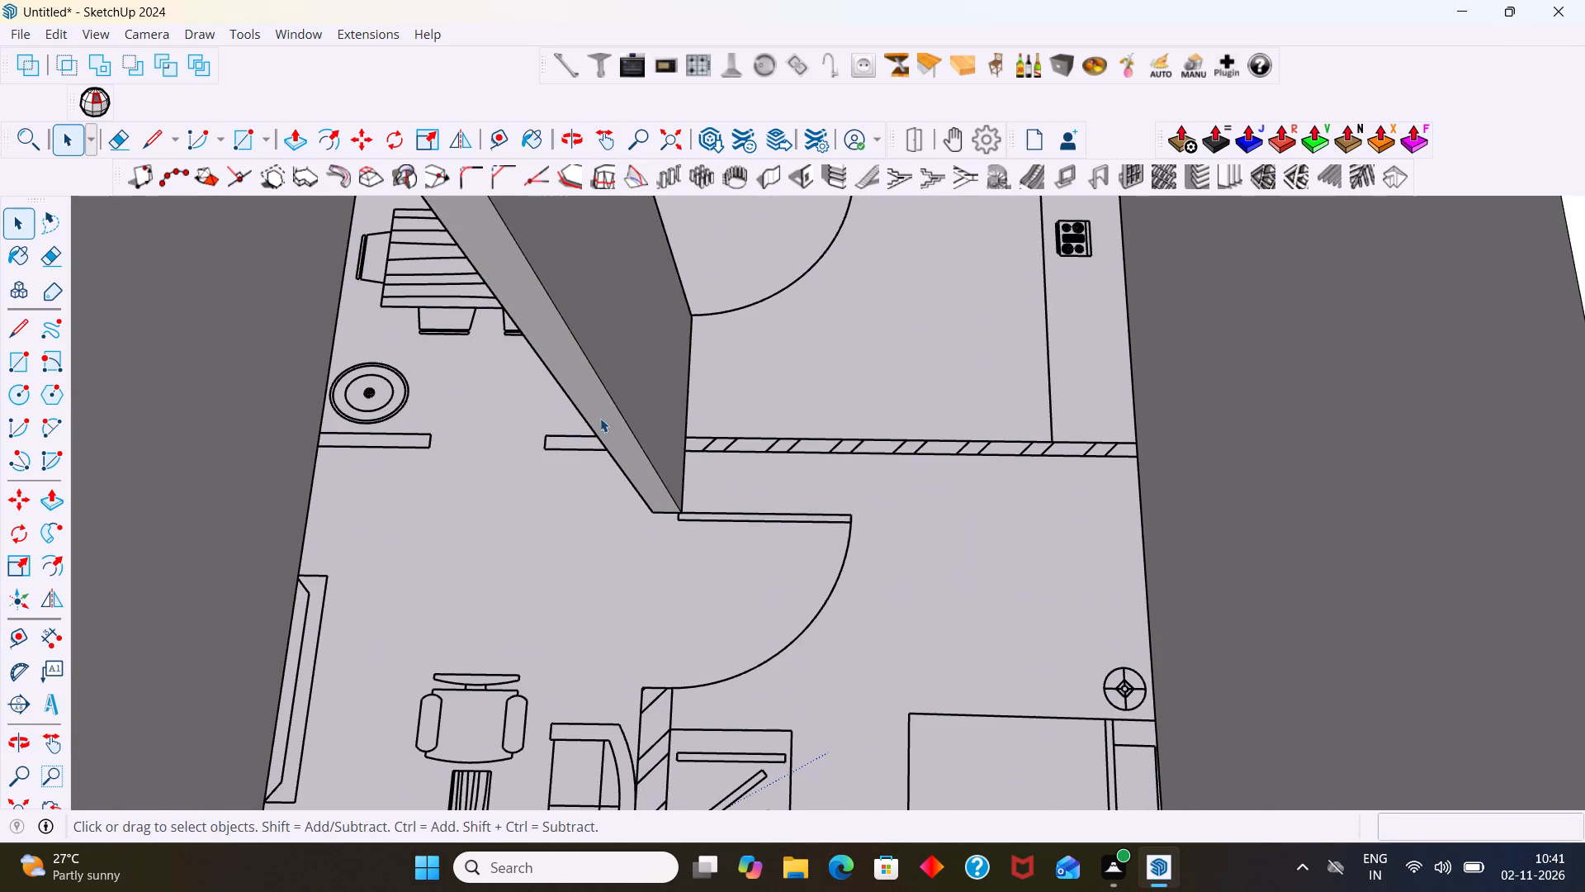
click(774, 175)
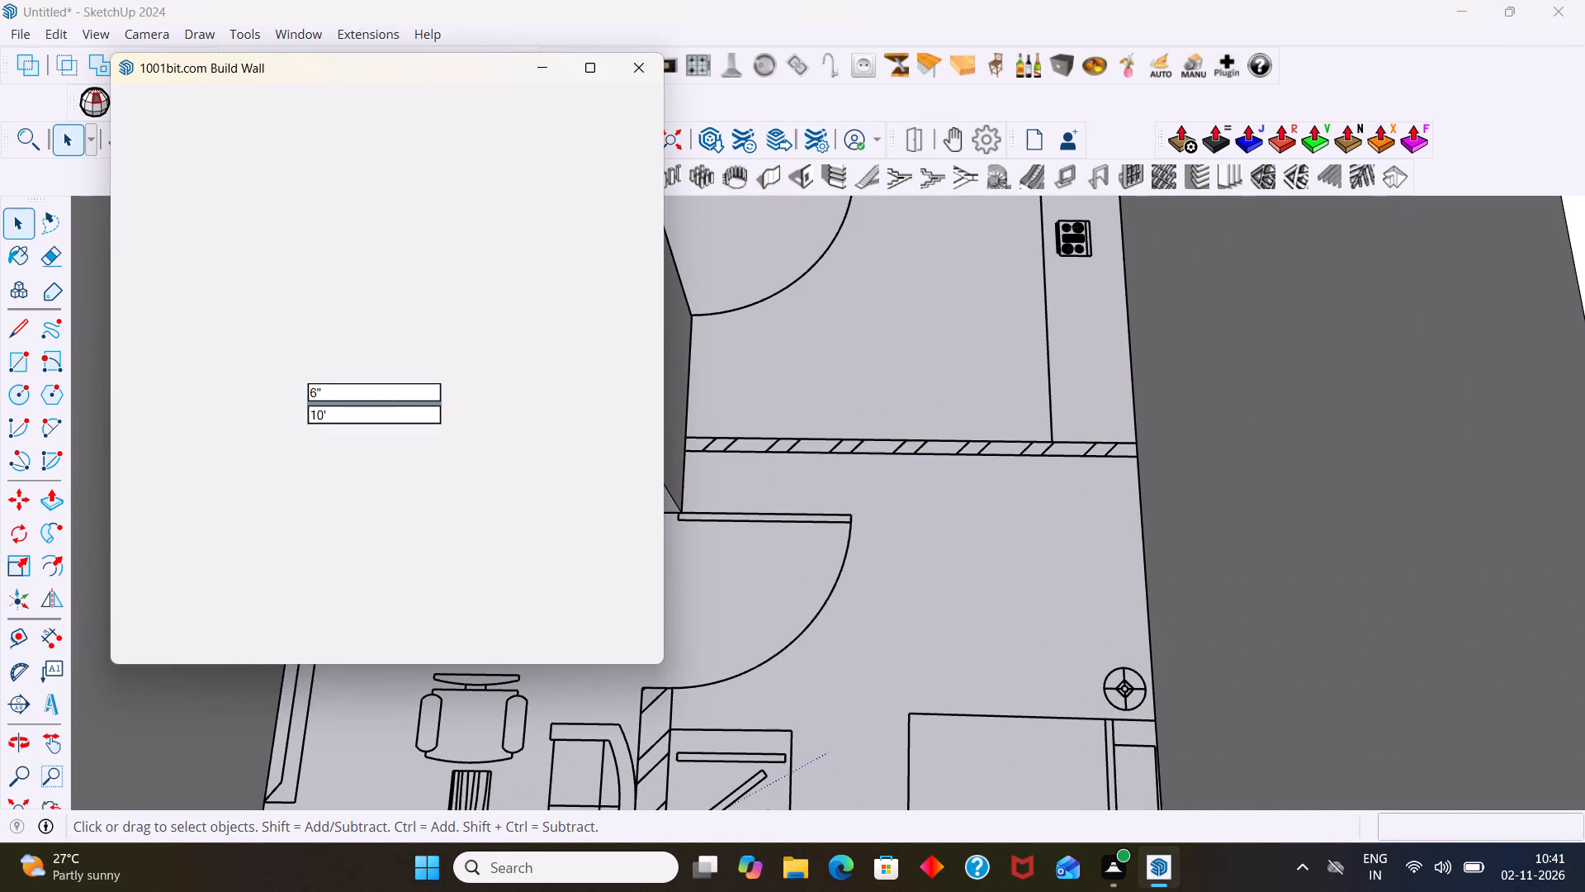
click(349, 392)
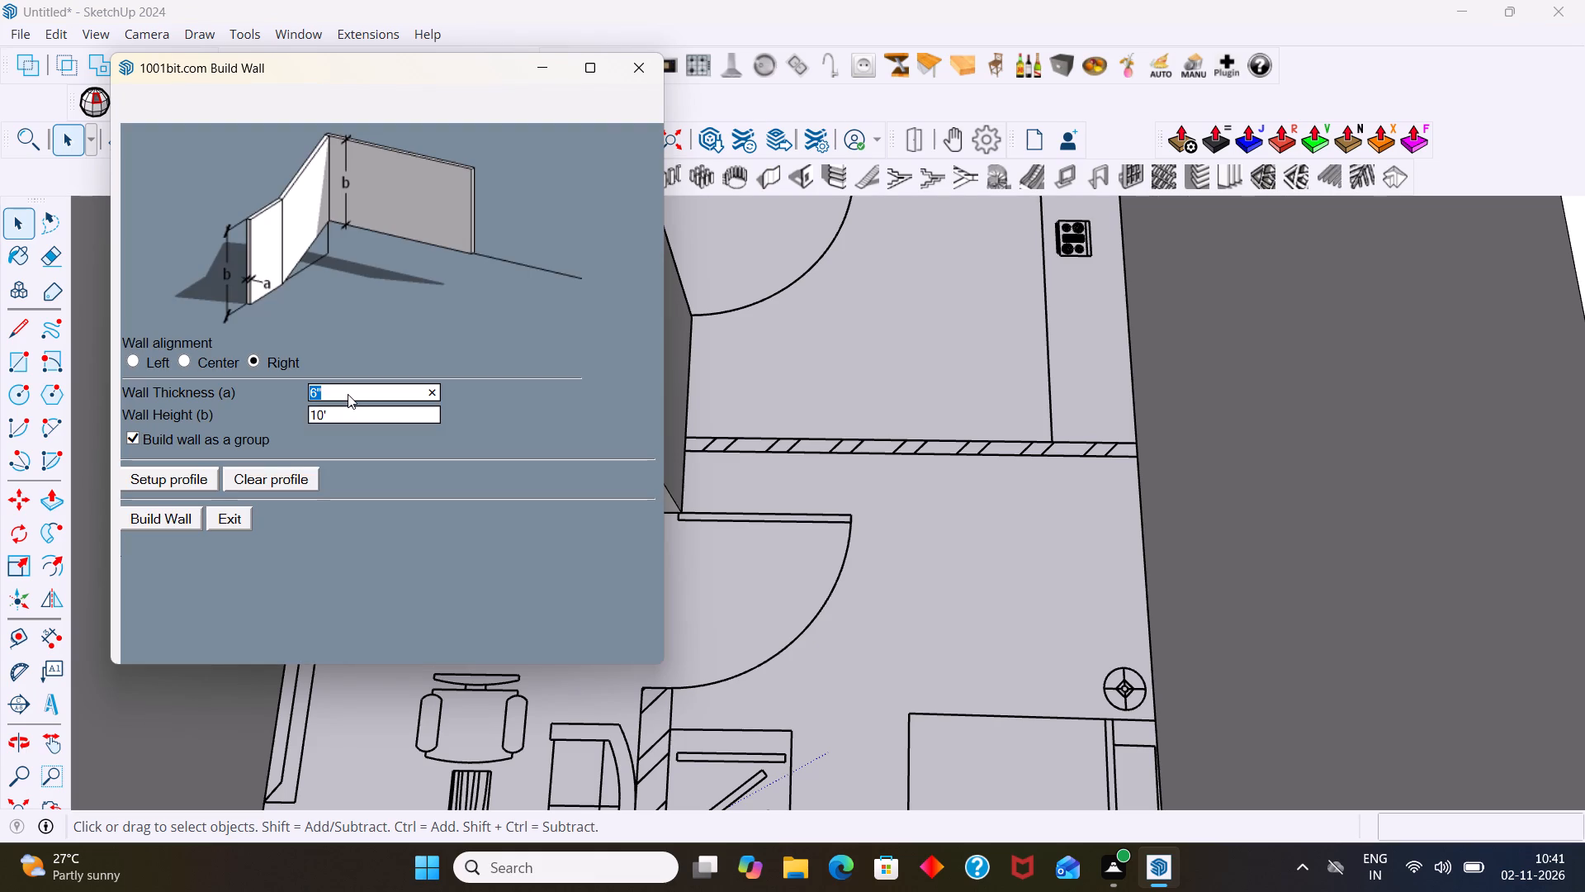
key(BackSpace)
key(5)
key(shift+quotedbl)
click(183, 520)
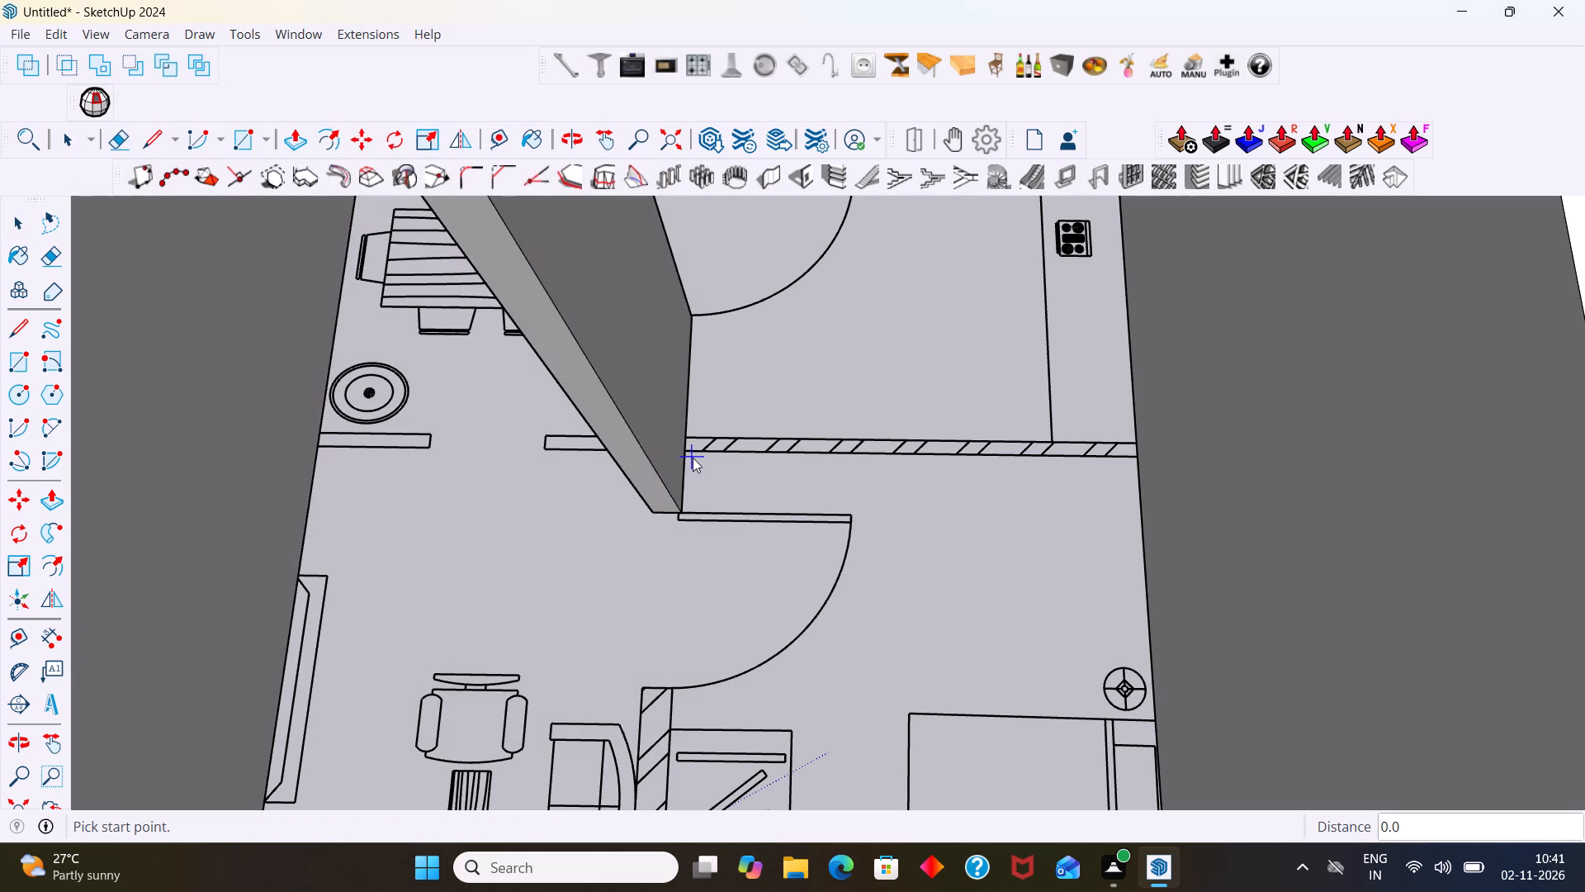
click(684, 453)
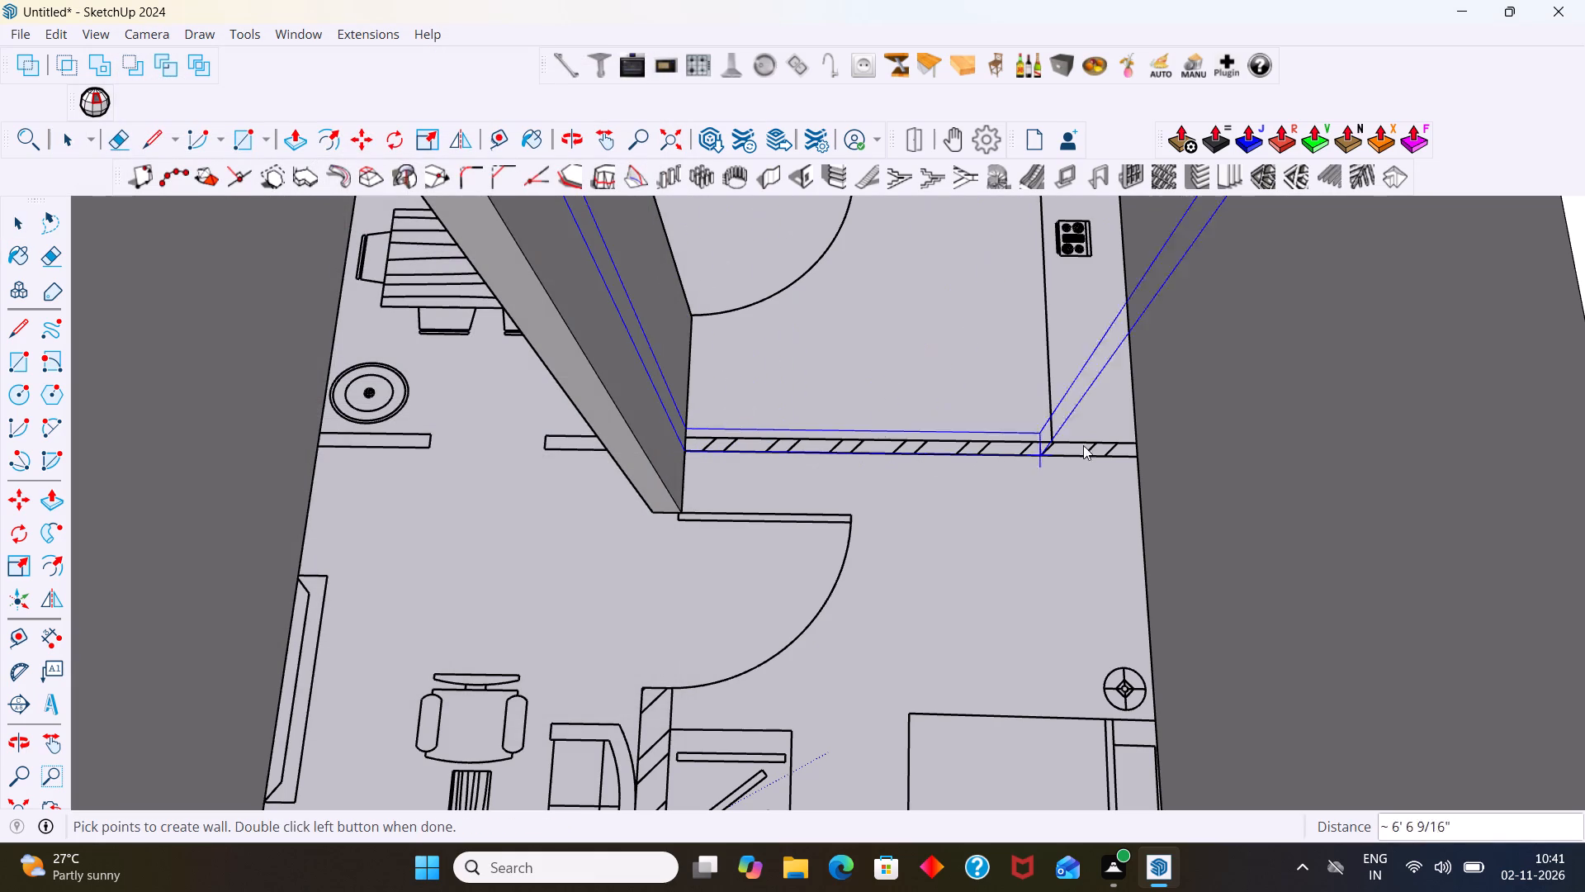
click(1138, 458)
Inspect the kitchen, toilet, entrance and bedroom walls from several angles for partitions still missing.
scroll(1138, 458, down, 4)
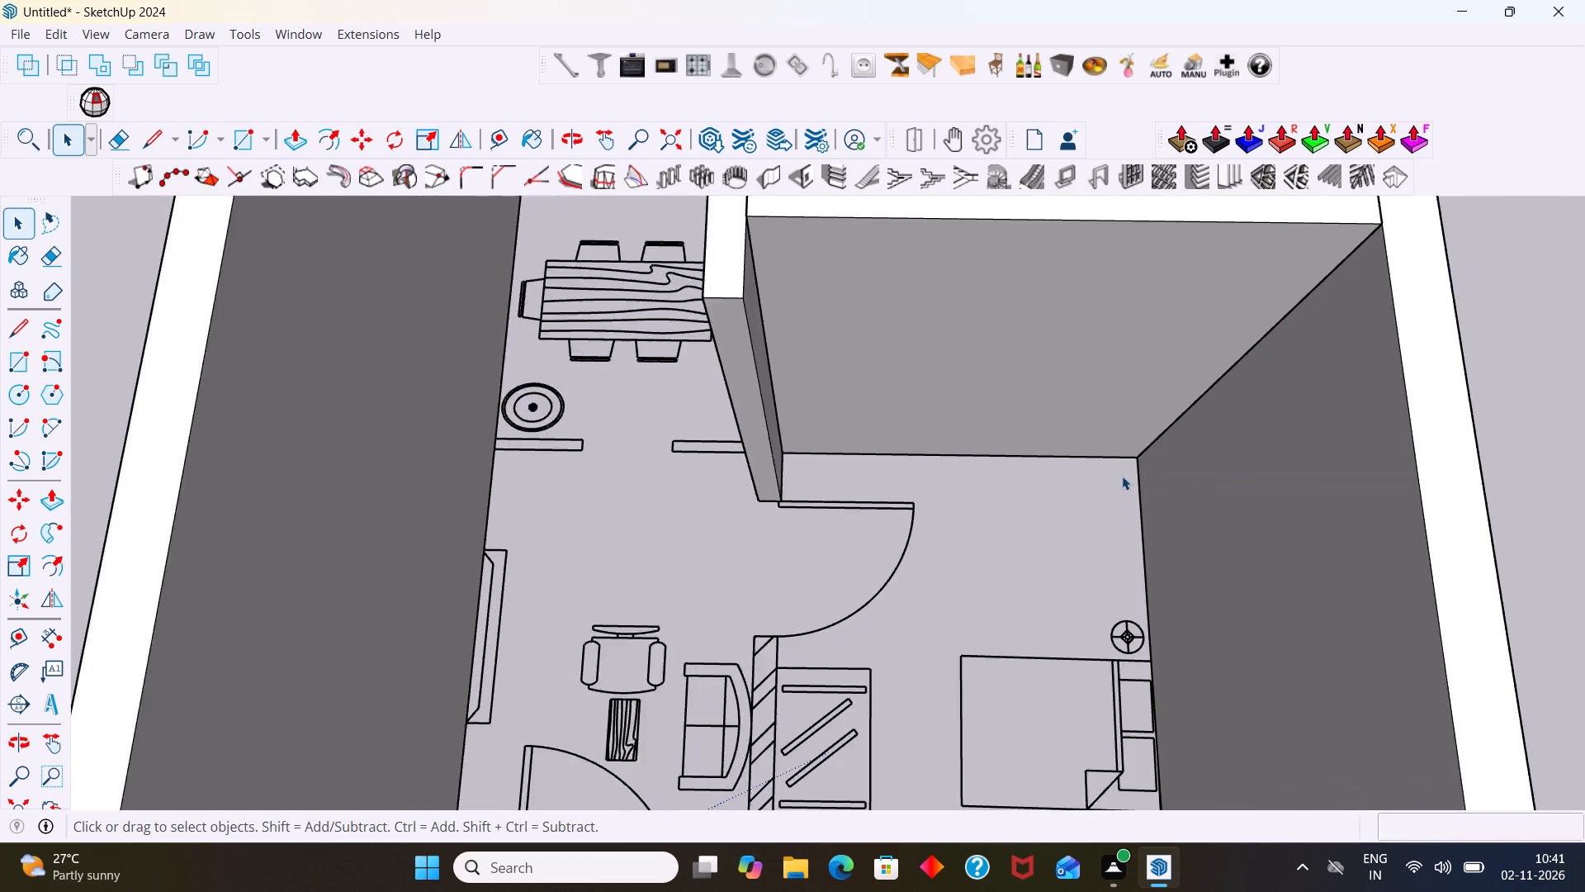
scroll(1122, 476, down, 4)
middle_drag(1095, 518, 1133, 504)
scroll(854, 276, up, 2)
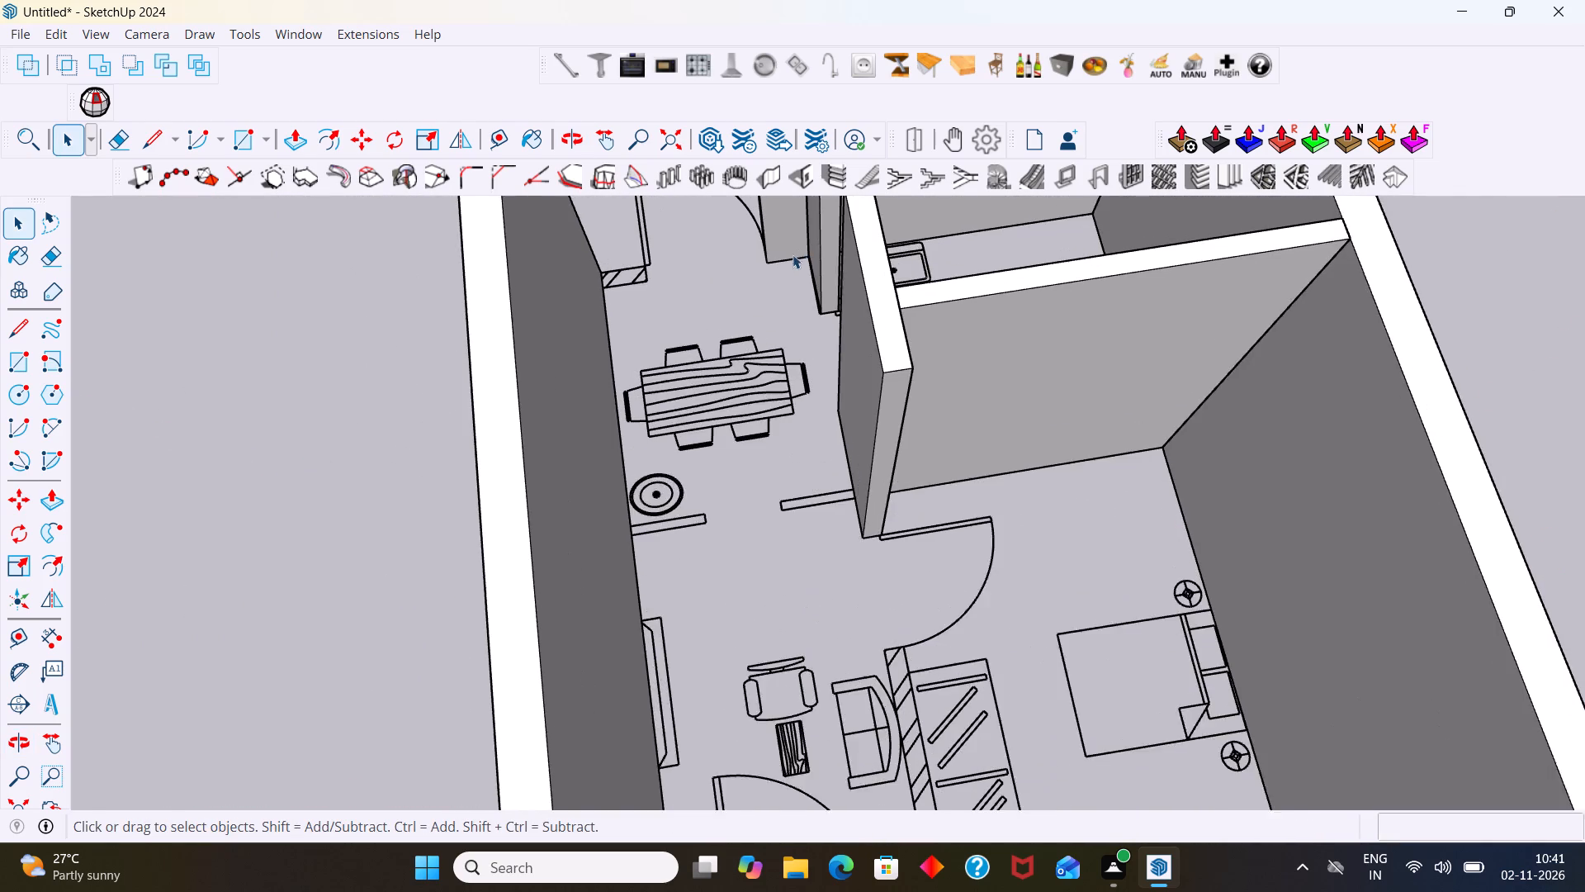
scroll(792, 254, up, 1)
shift+middle_drag(832, 332, 1022, 586)
scroll(1042, 603, down, 2)
middle_drag(1100, 594, 1584, 640)
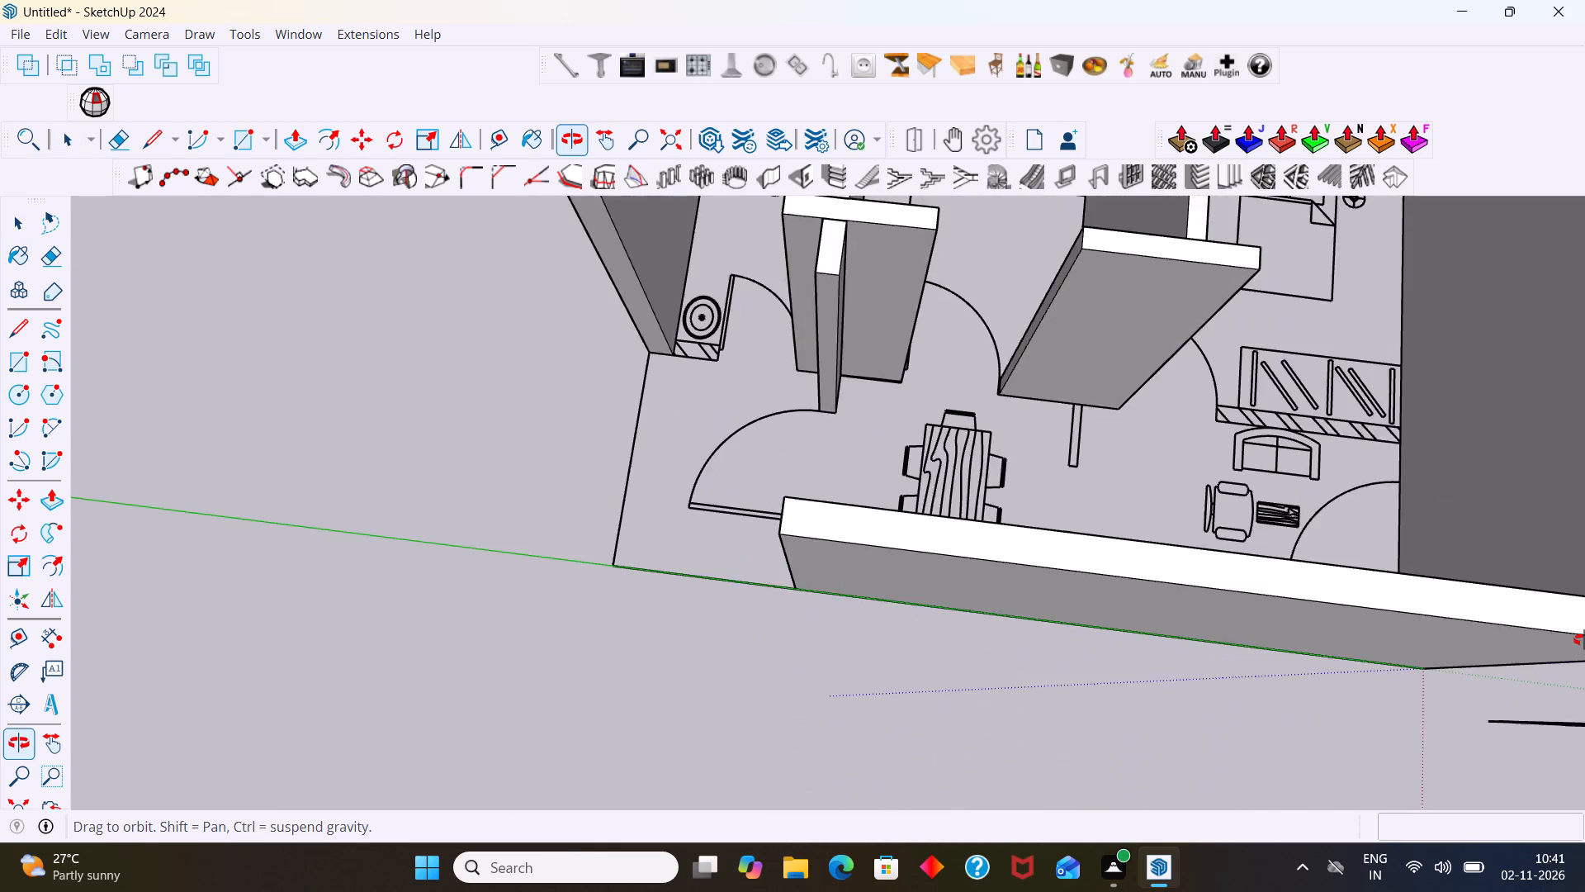
middle_drag(1584, 640, 1576, 582)
shift+middle_drag(1245, 372, 1204, 538)
middle_drag(1104, 467, 1327, 545)
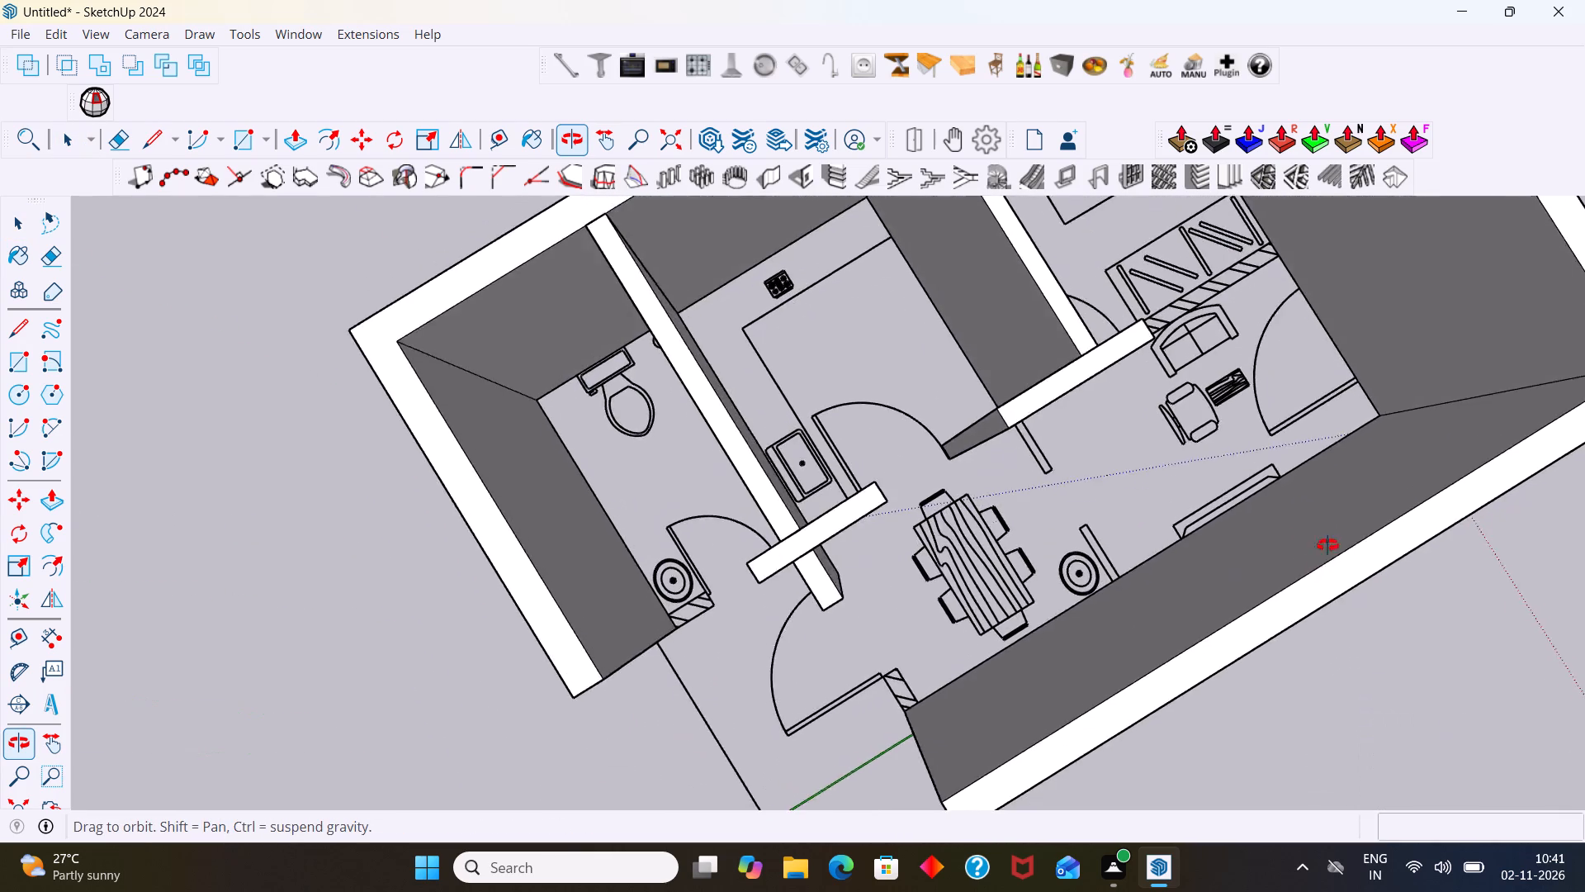
middle_drag(1327, 545, 911, 475)
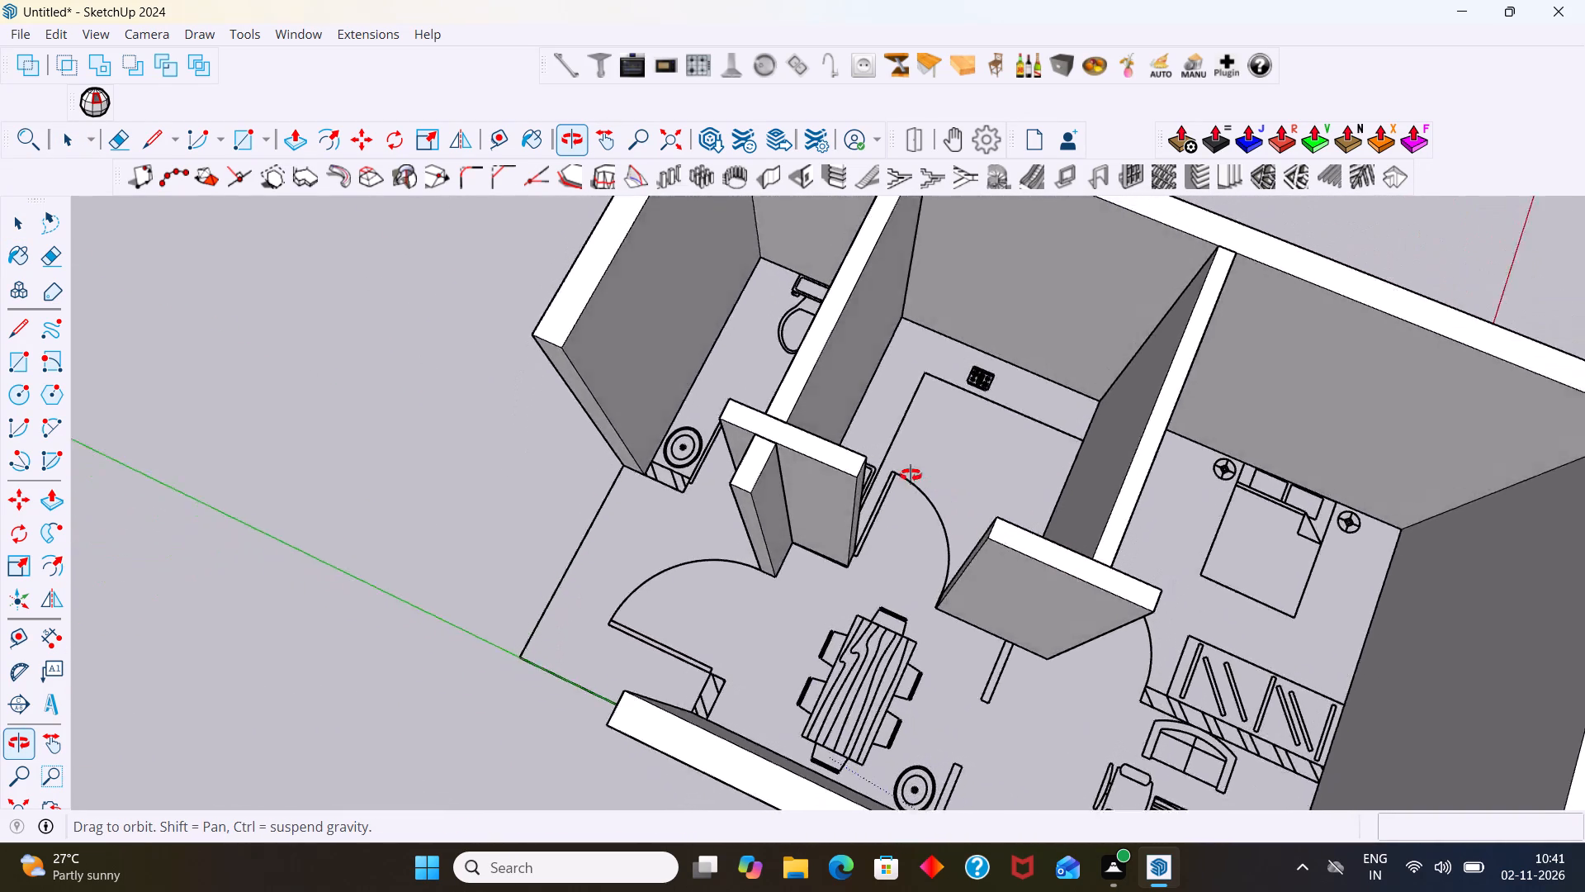
middle_drag(911, 475, 646, 481)
scroll(872, 509, down, 5)
shift+middle_drag(935, 644, 866, 474)
Measure the thickness of the short partition stub below the washbasin, between the dining and living areas.
scroll(777, 496, up, 1)
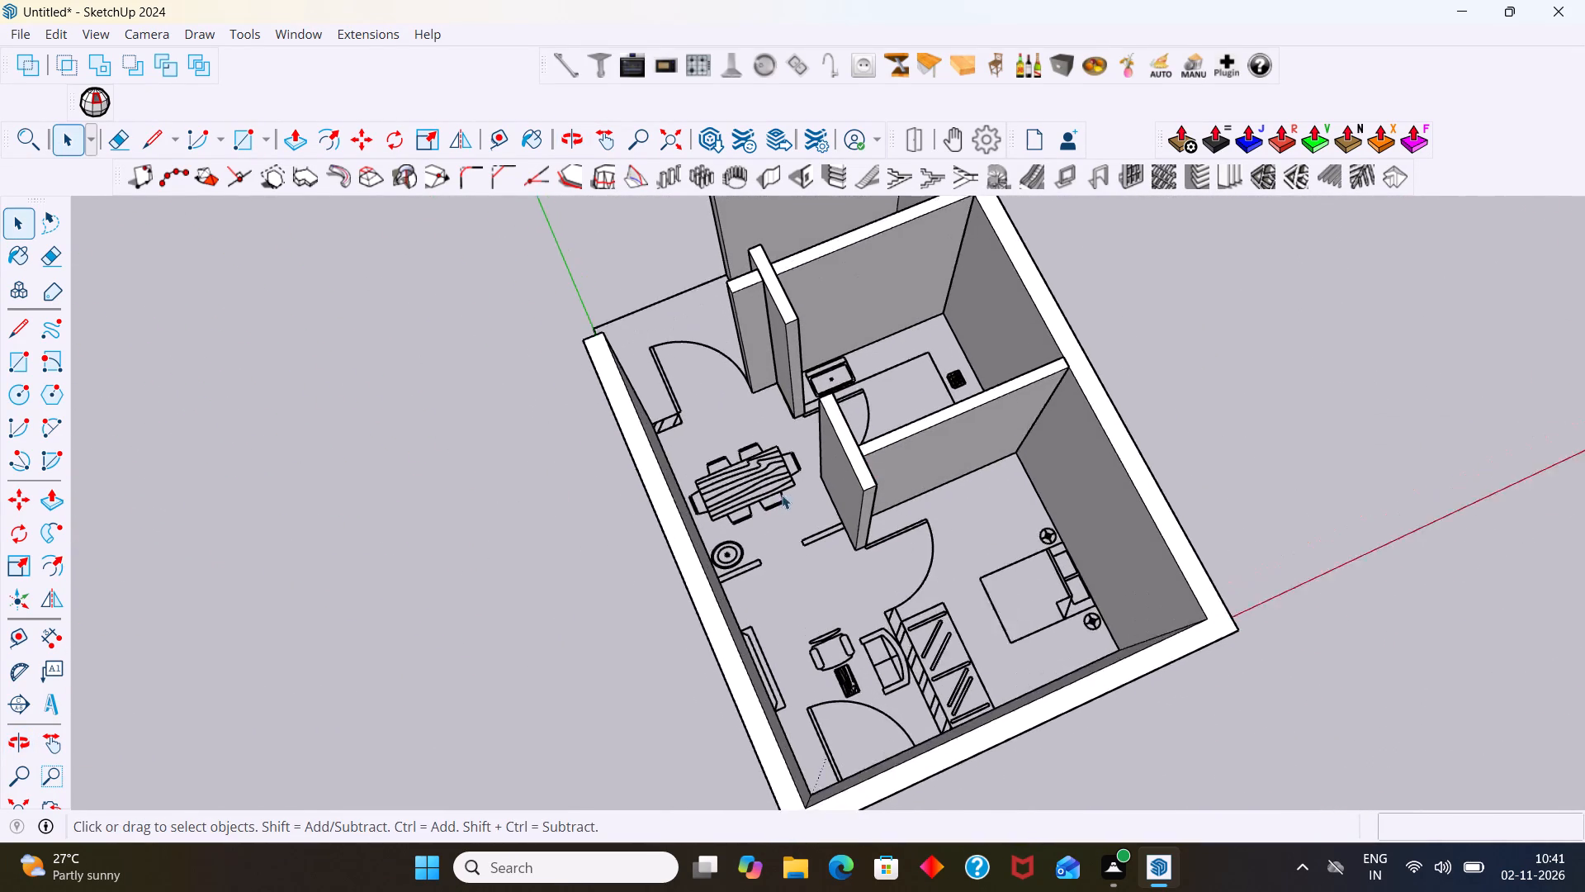
scroll(782, 495, up, 5)
middle_drag(841, 528, 675, 524)
scroll(592, 544, up, 3)
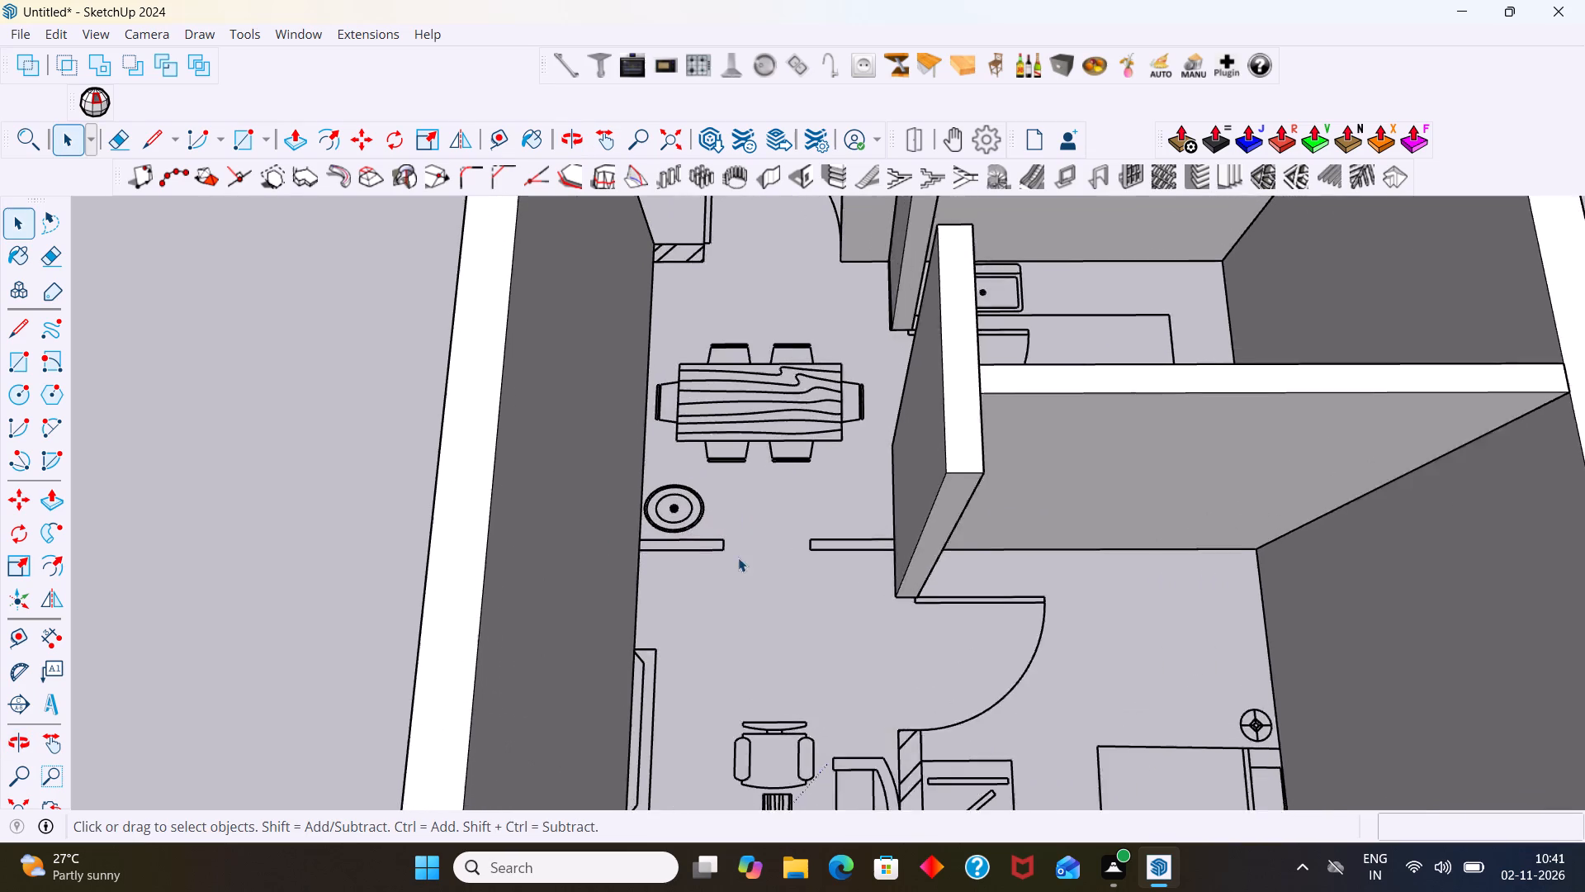
scroll(738, 557, up, 2)
key(space)
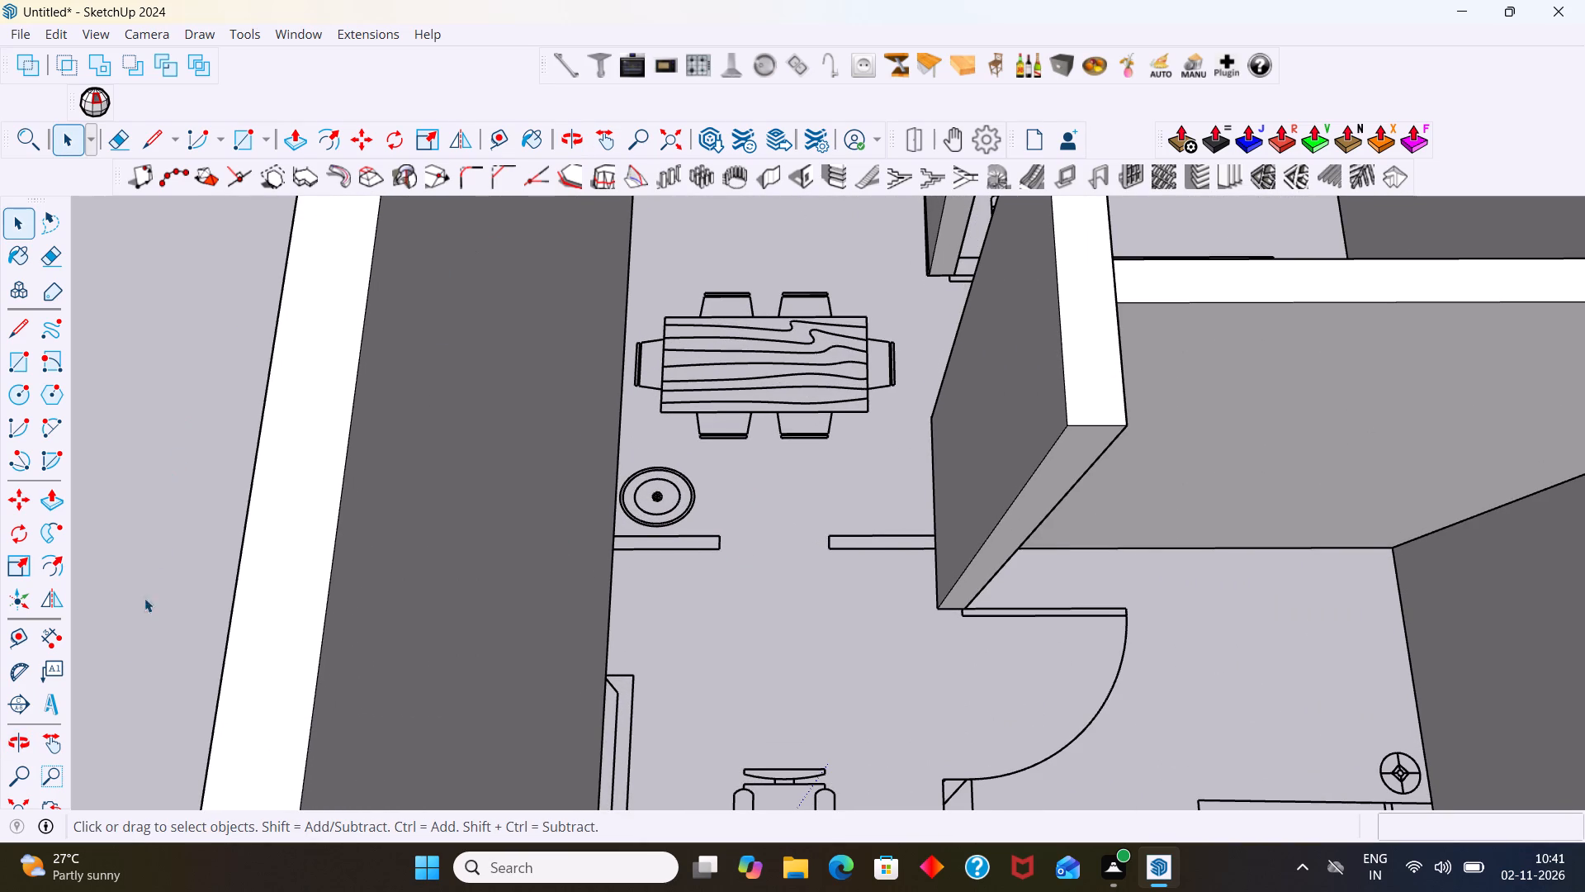
click(56, 635)
scroll(608, 562, up, 4)
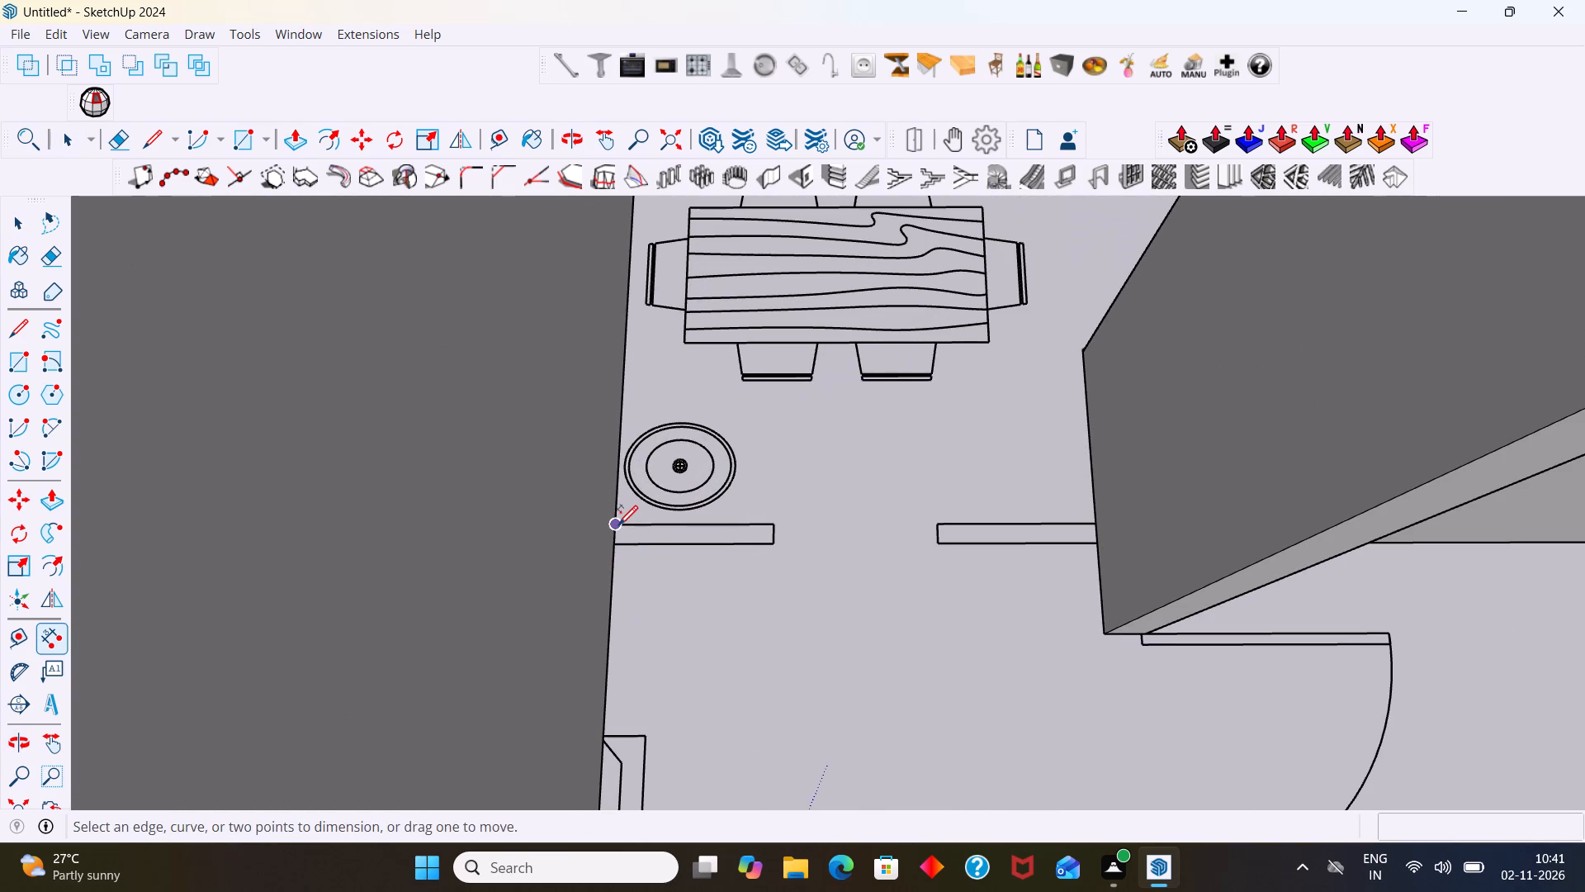
click(618, 524)
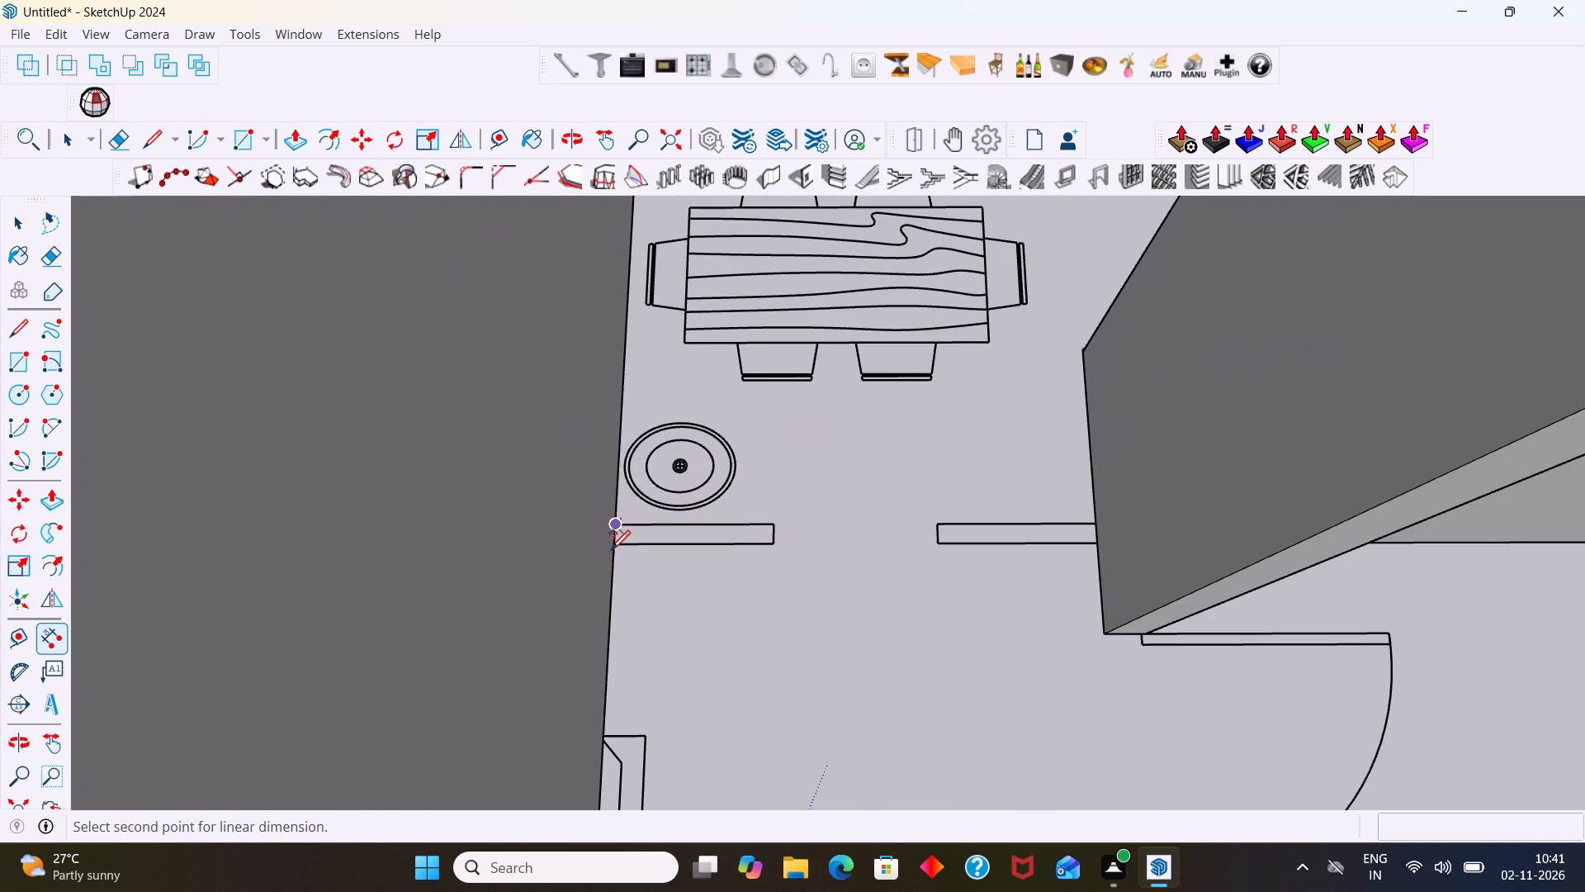
click(615, 548)
scroll(616, 547, up, 15)
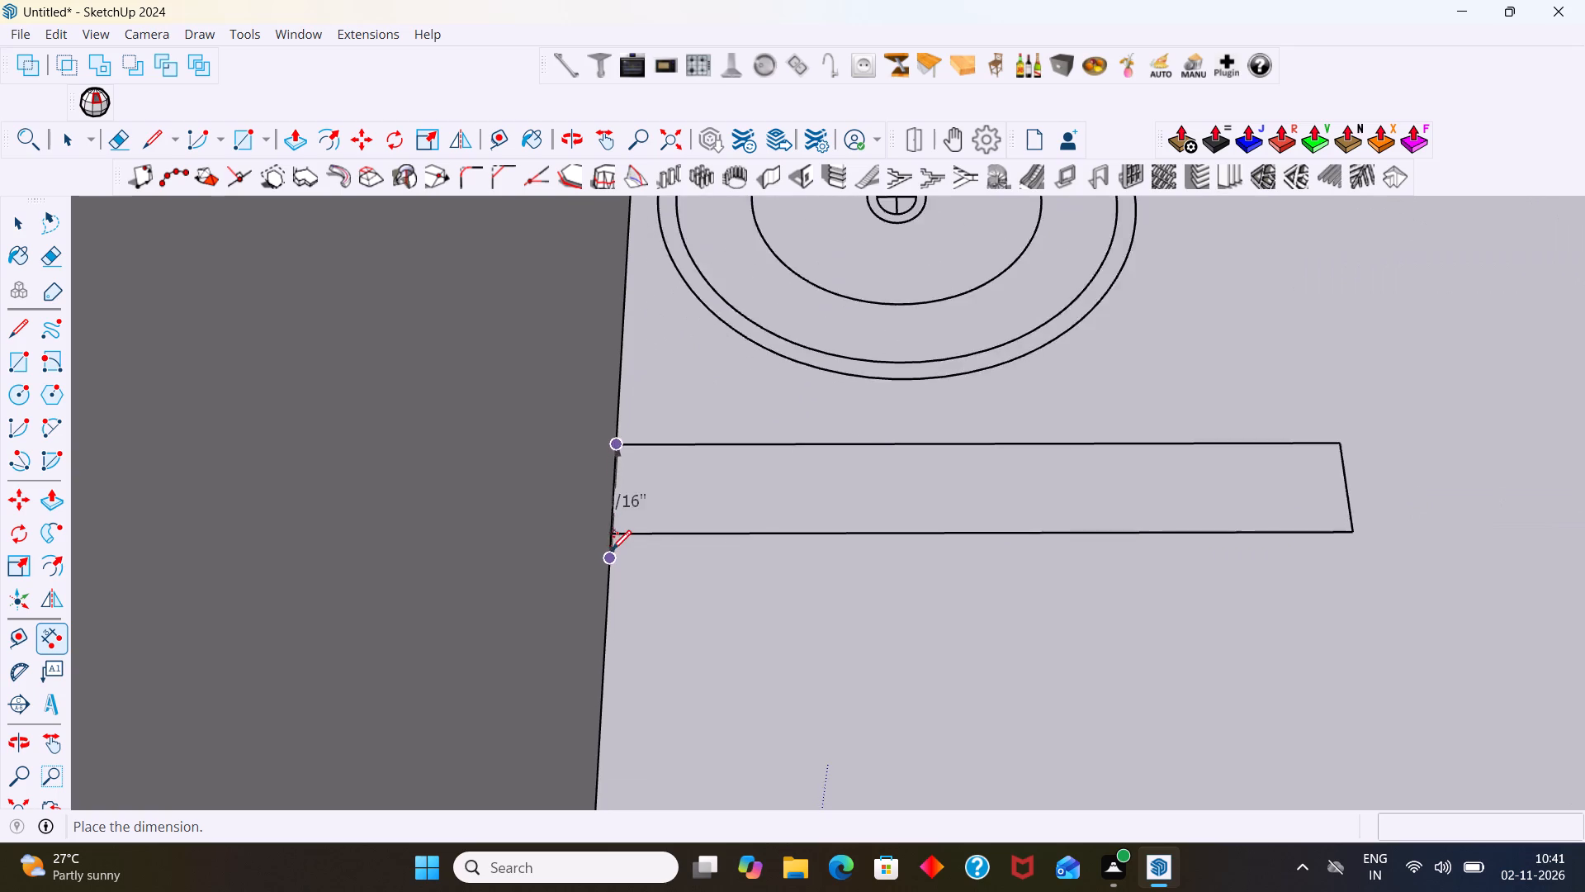
scroll(612, 548, up, 3)
key(Escape)
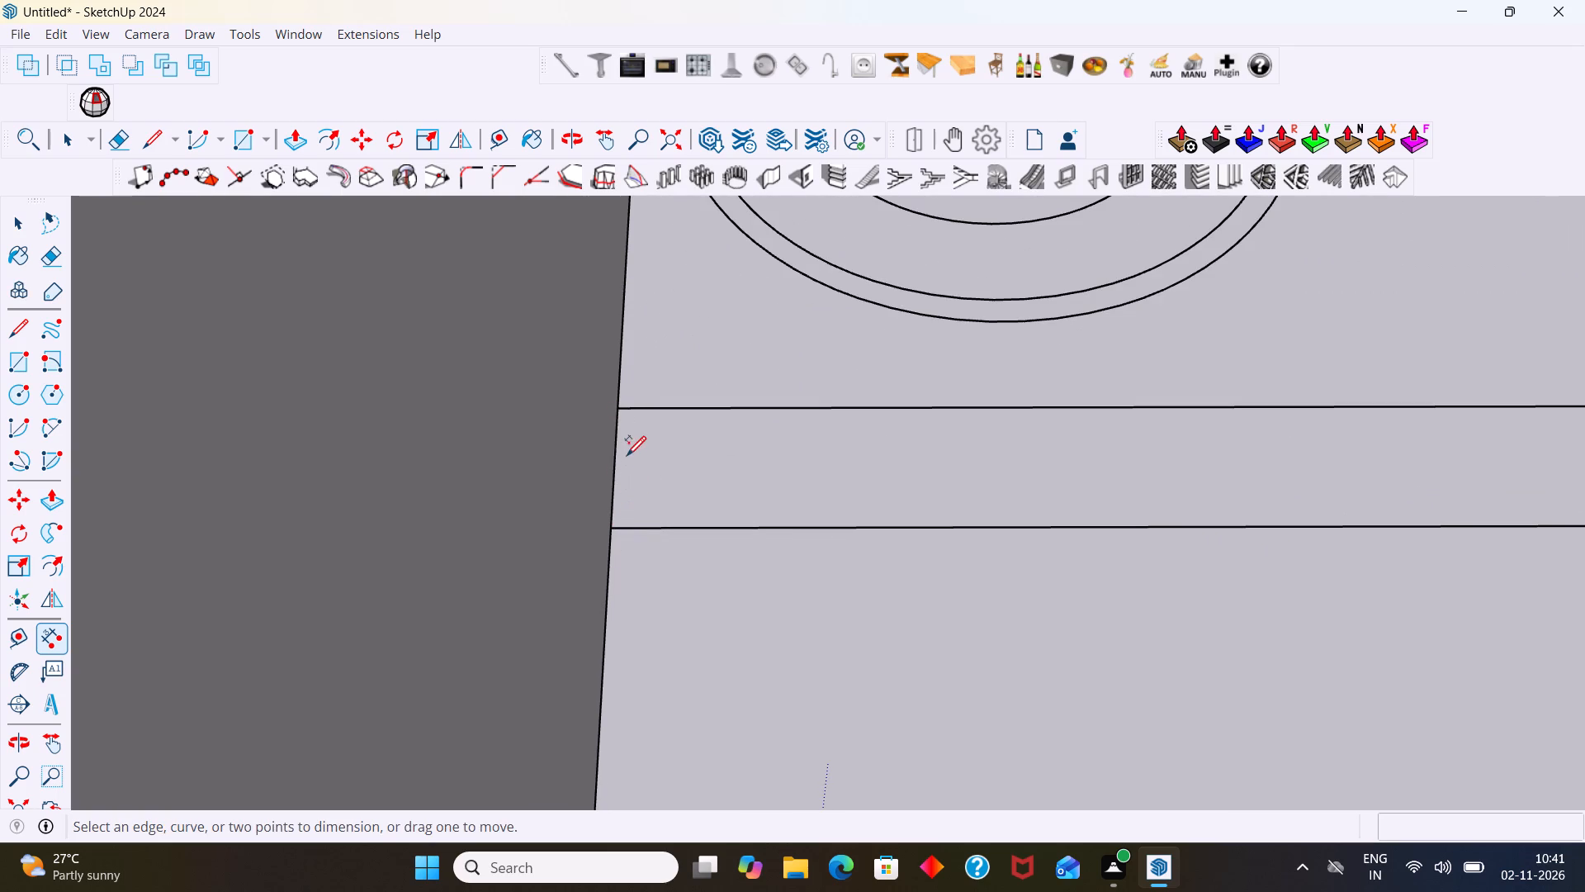
click(617, 401)
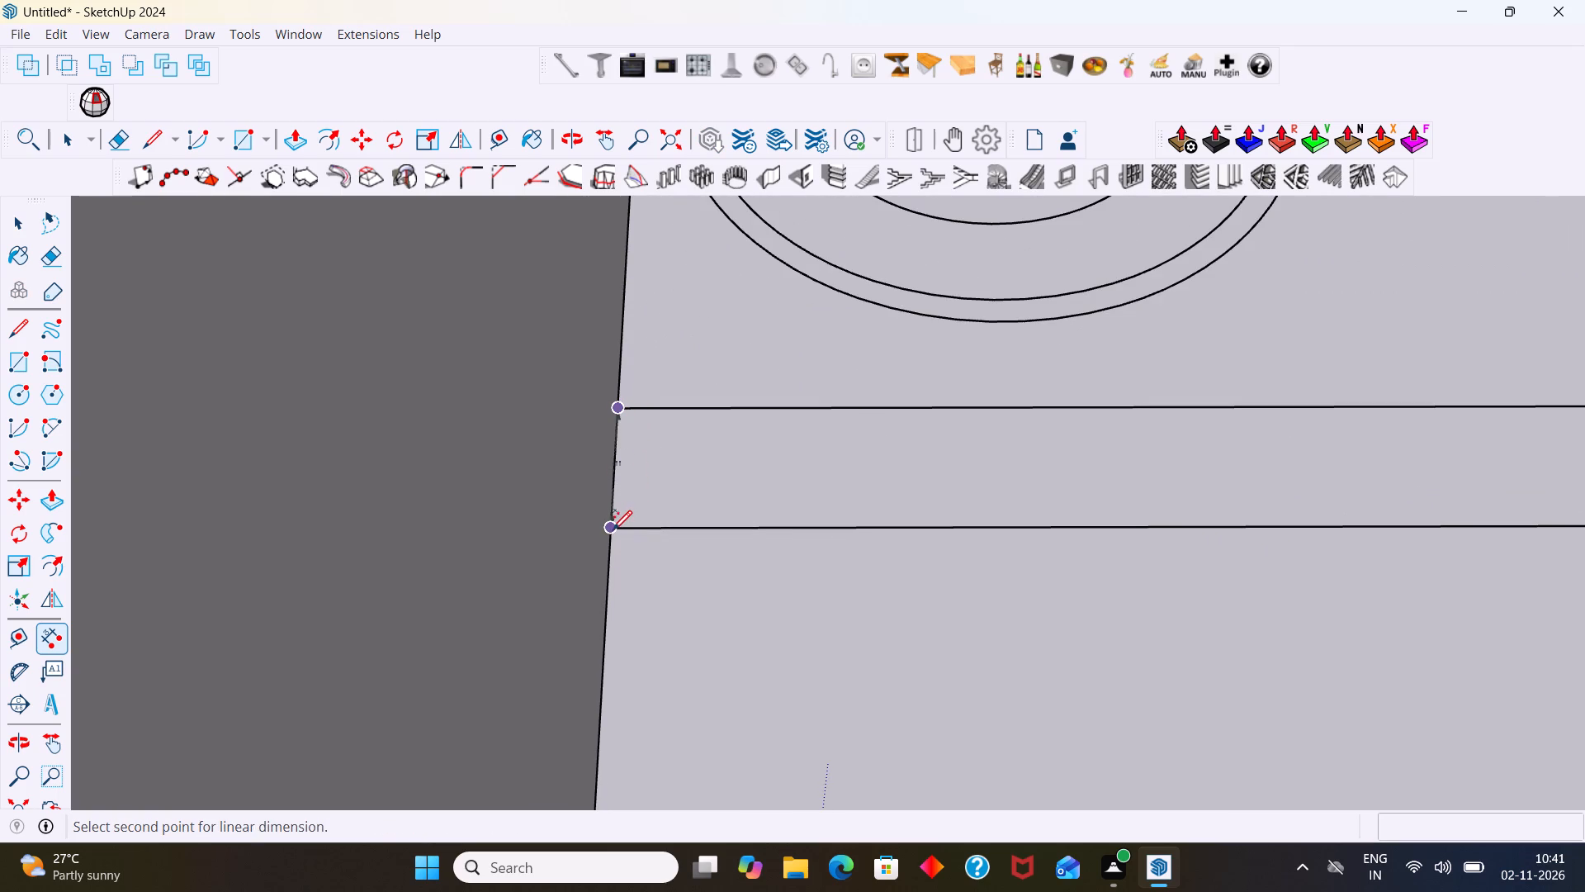
click(613, 529)
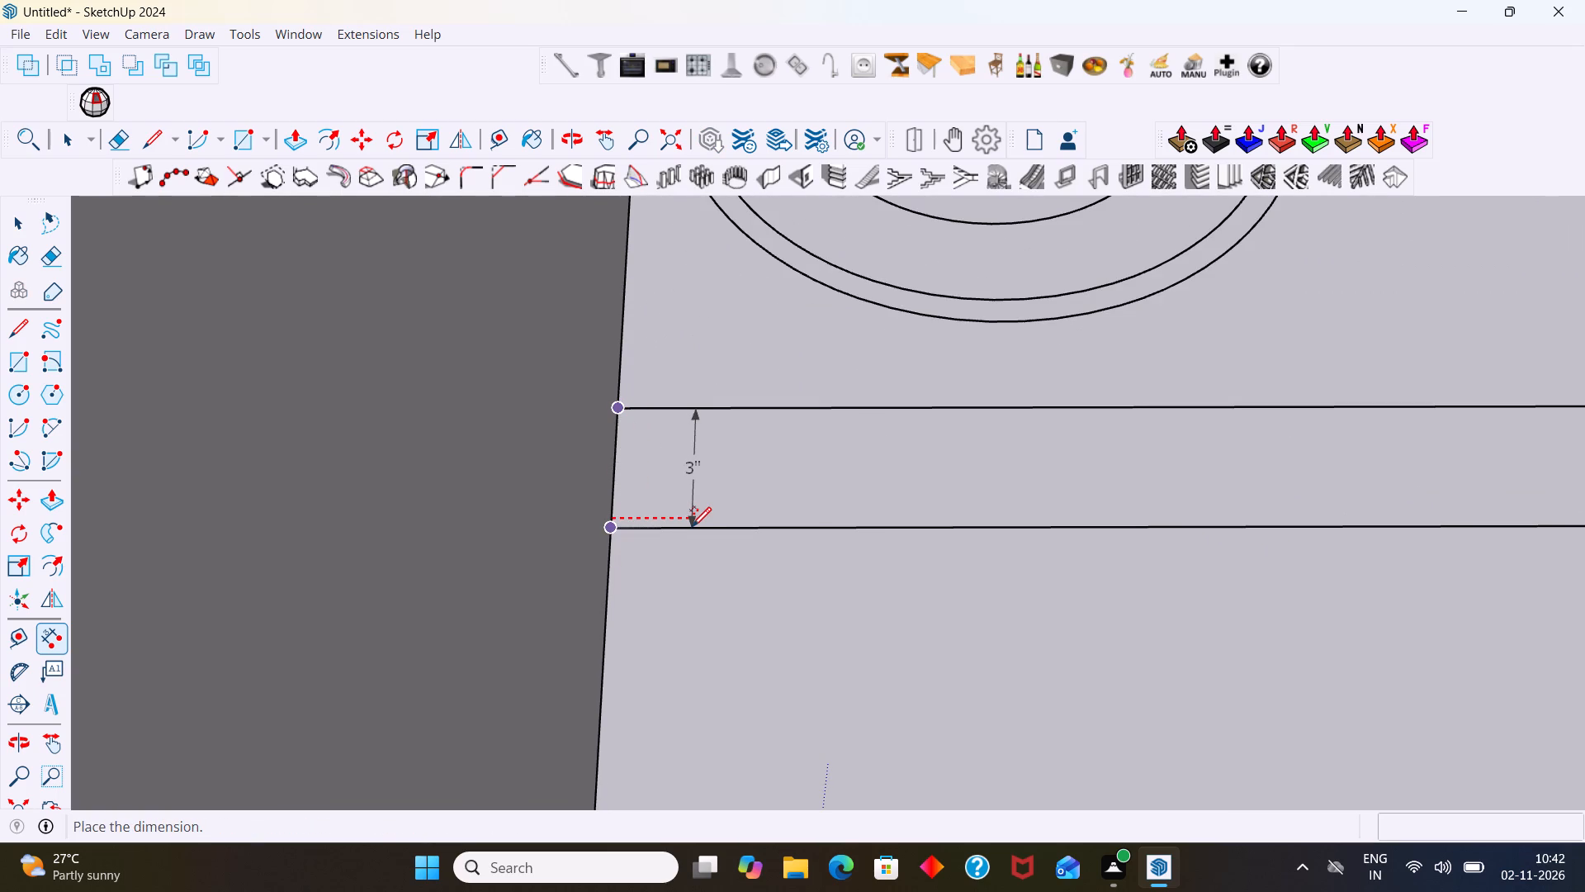
key(Escape)
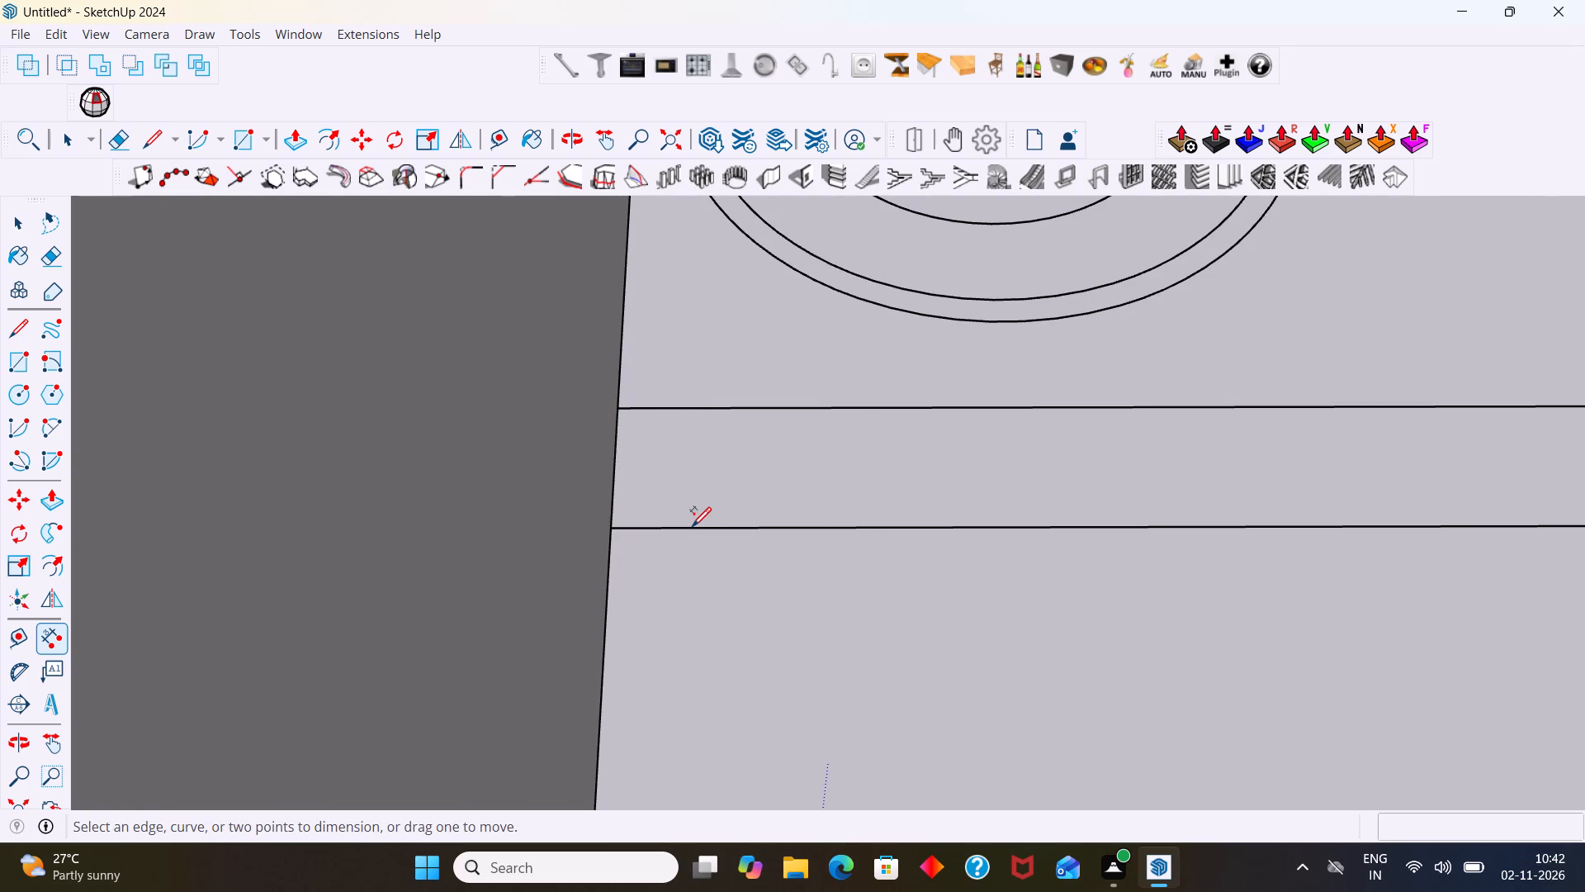
key(ctrl+z)
Examine the dining, living and bedroom areas from several angles for plan partitions that still need walls.
scroll(693, 539, down, 9)
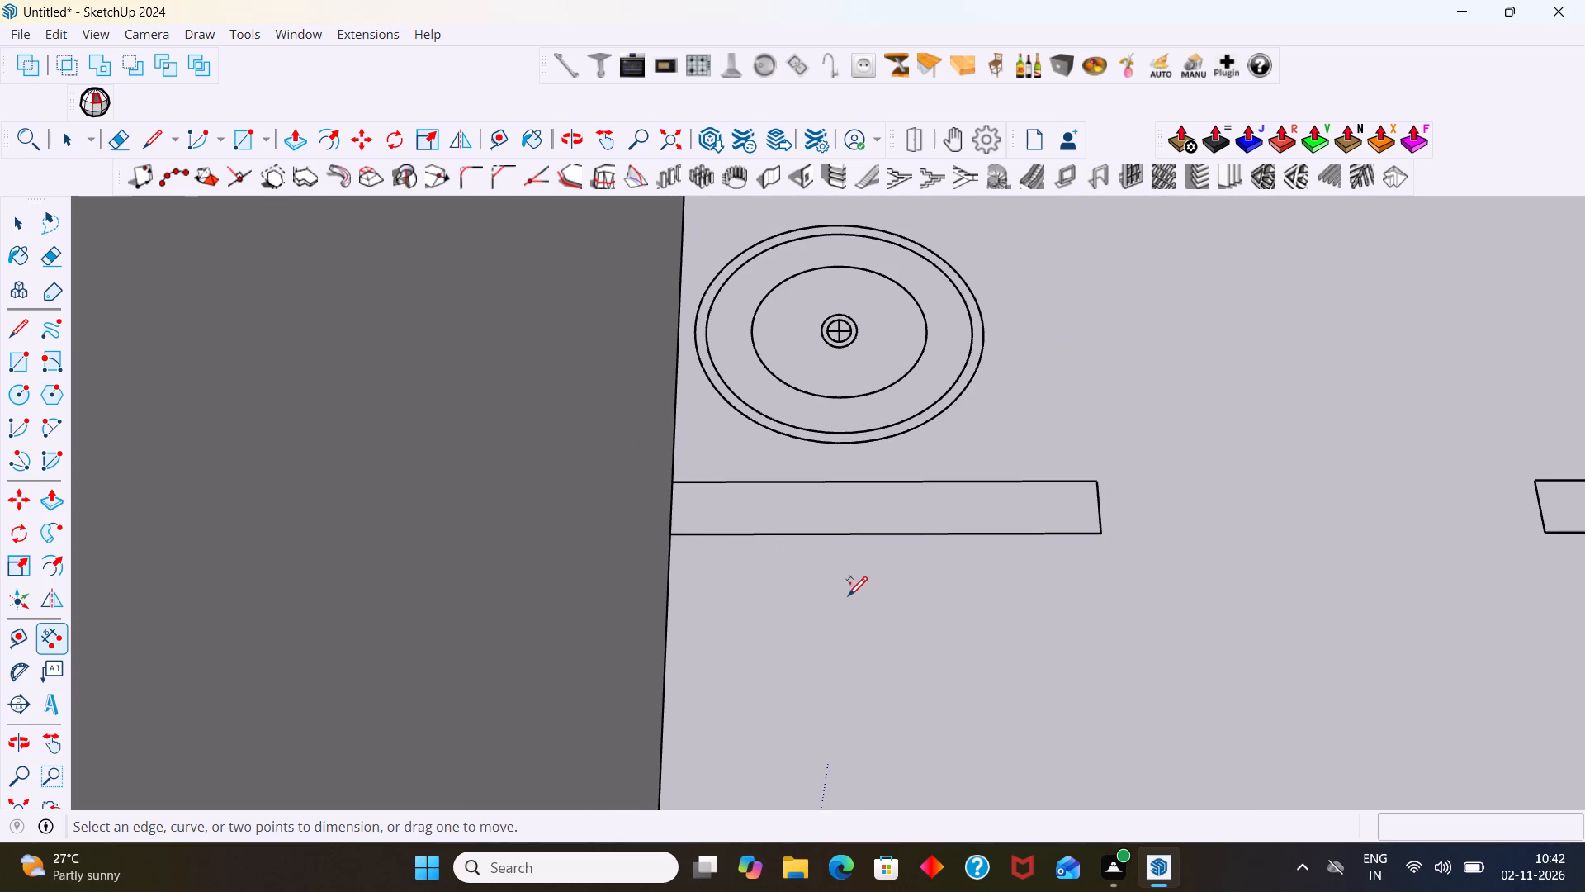
shift+middle_drag(848, 586, 712, 505)
scroll(809, 498, down, 8)
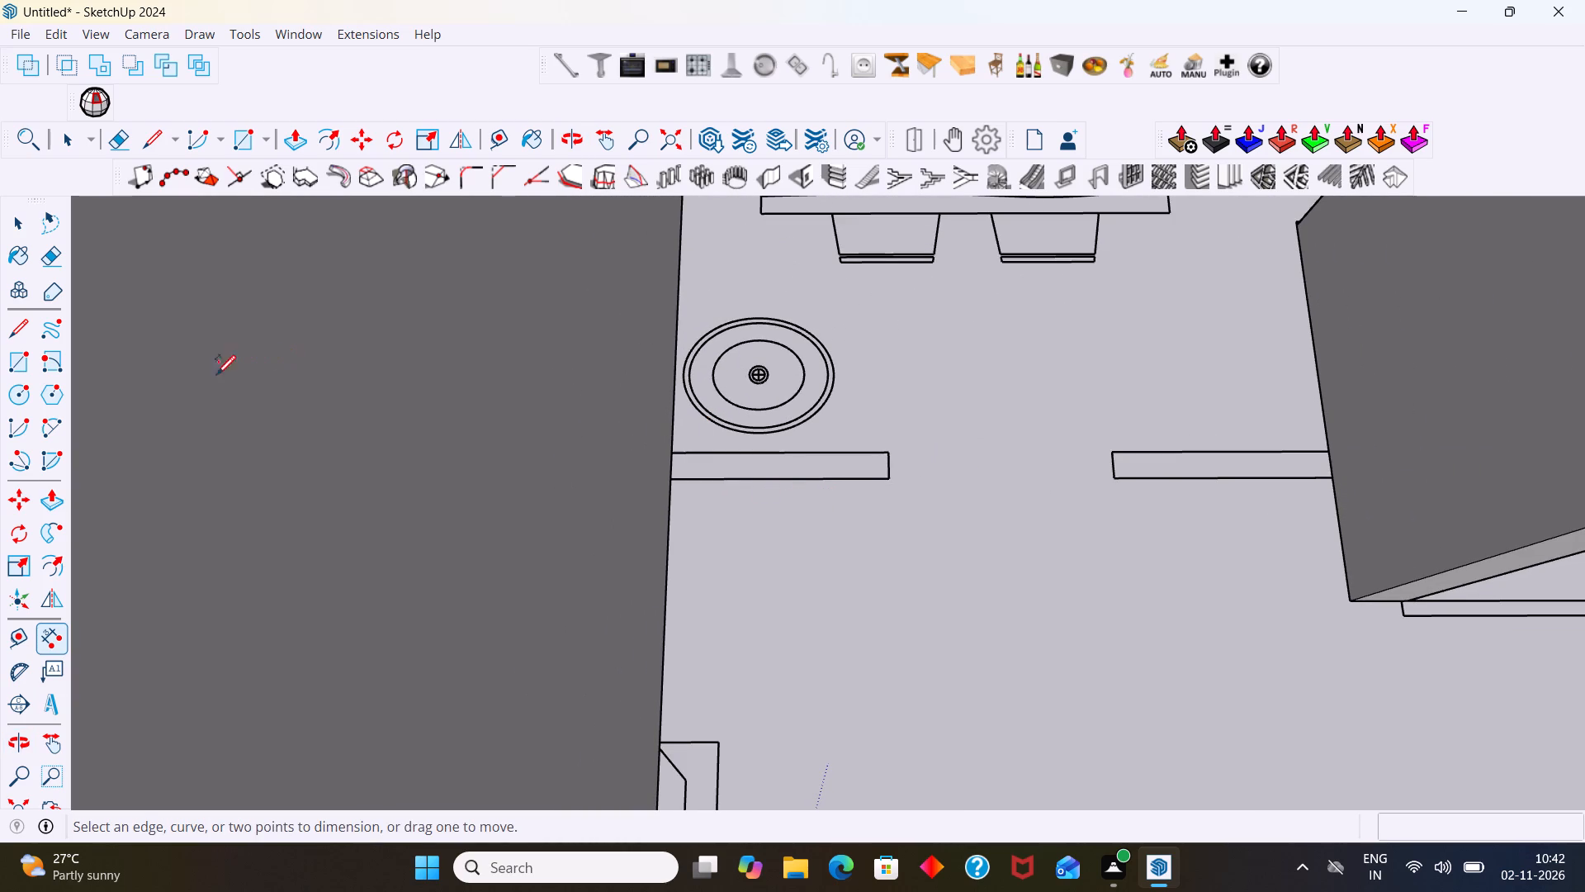
scroll(1004, 549, down, 6)
shift+middle_drag(1246, 629, 878, 570)
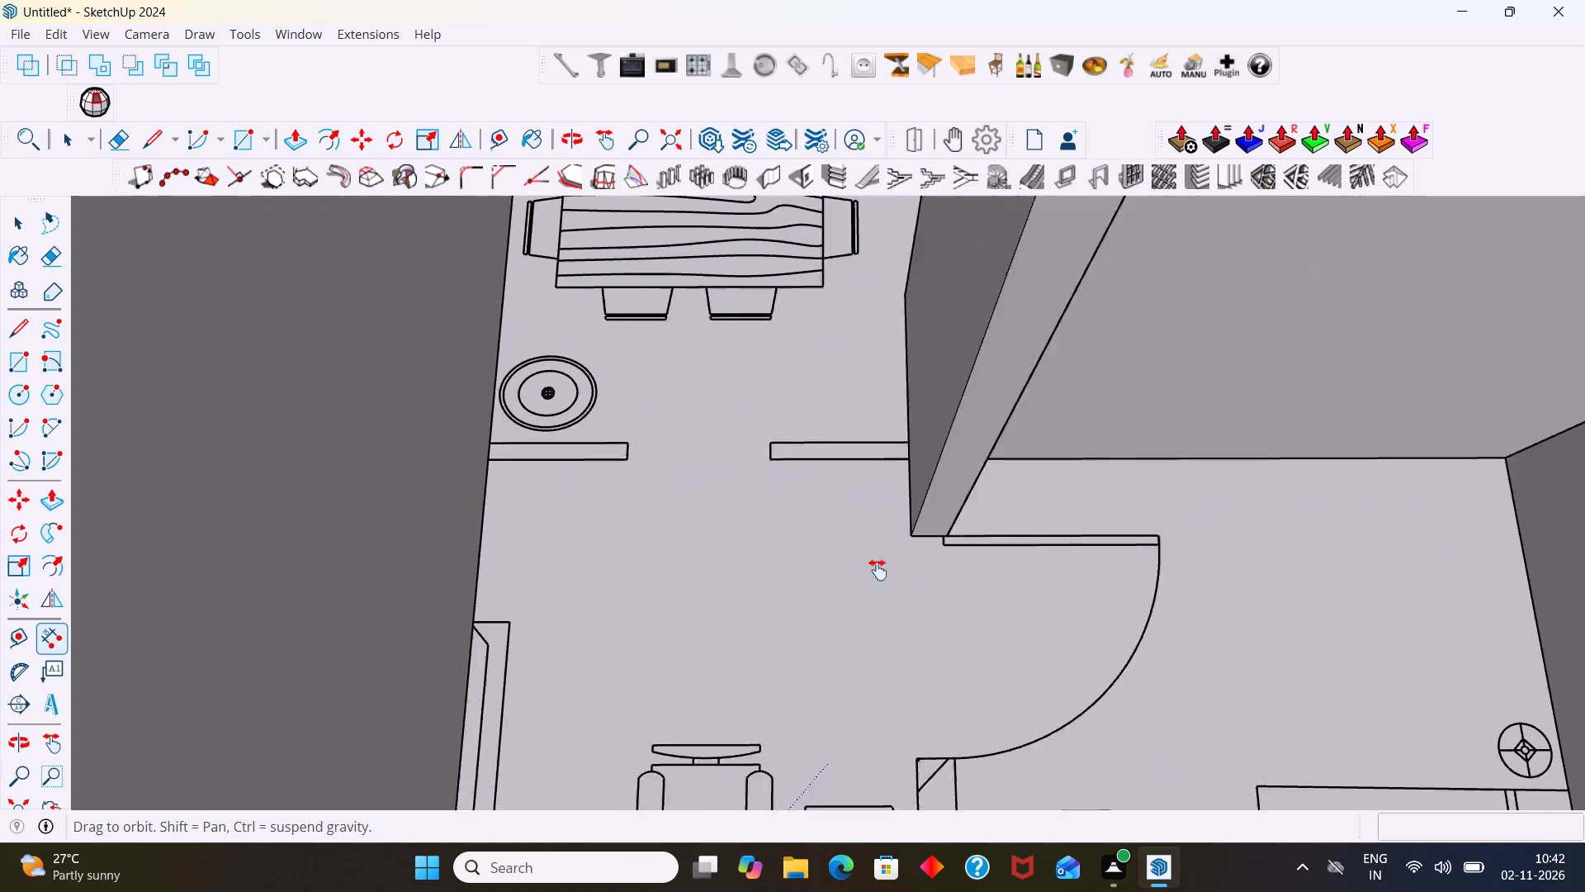
shift+middle_drag(878, 570, 696, 564)
scroll(725, 547, down, 12)
middle_drag(784, 539, 1018, 549)
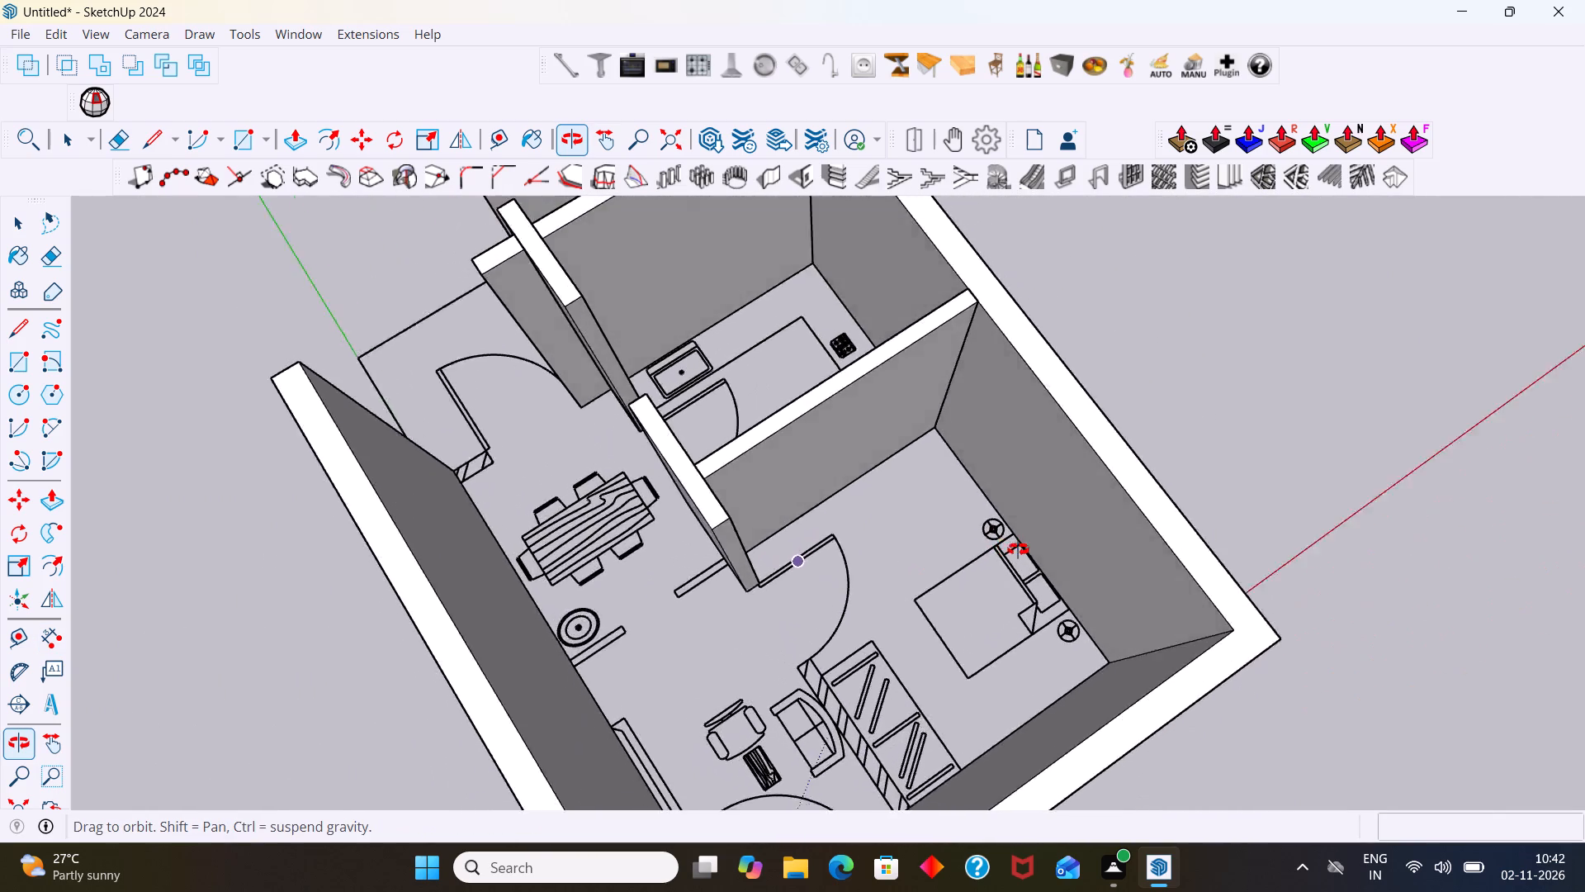
middle_drag(1018, 549, 954, 543)
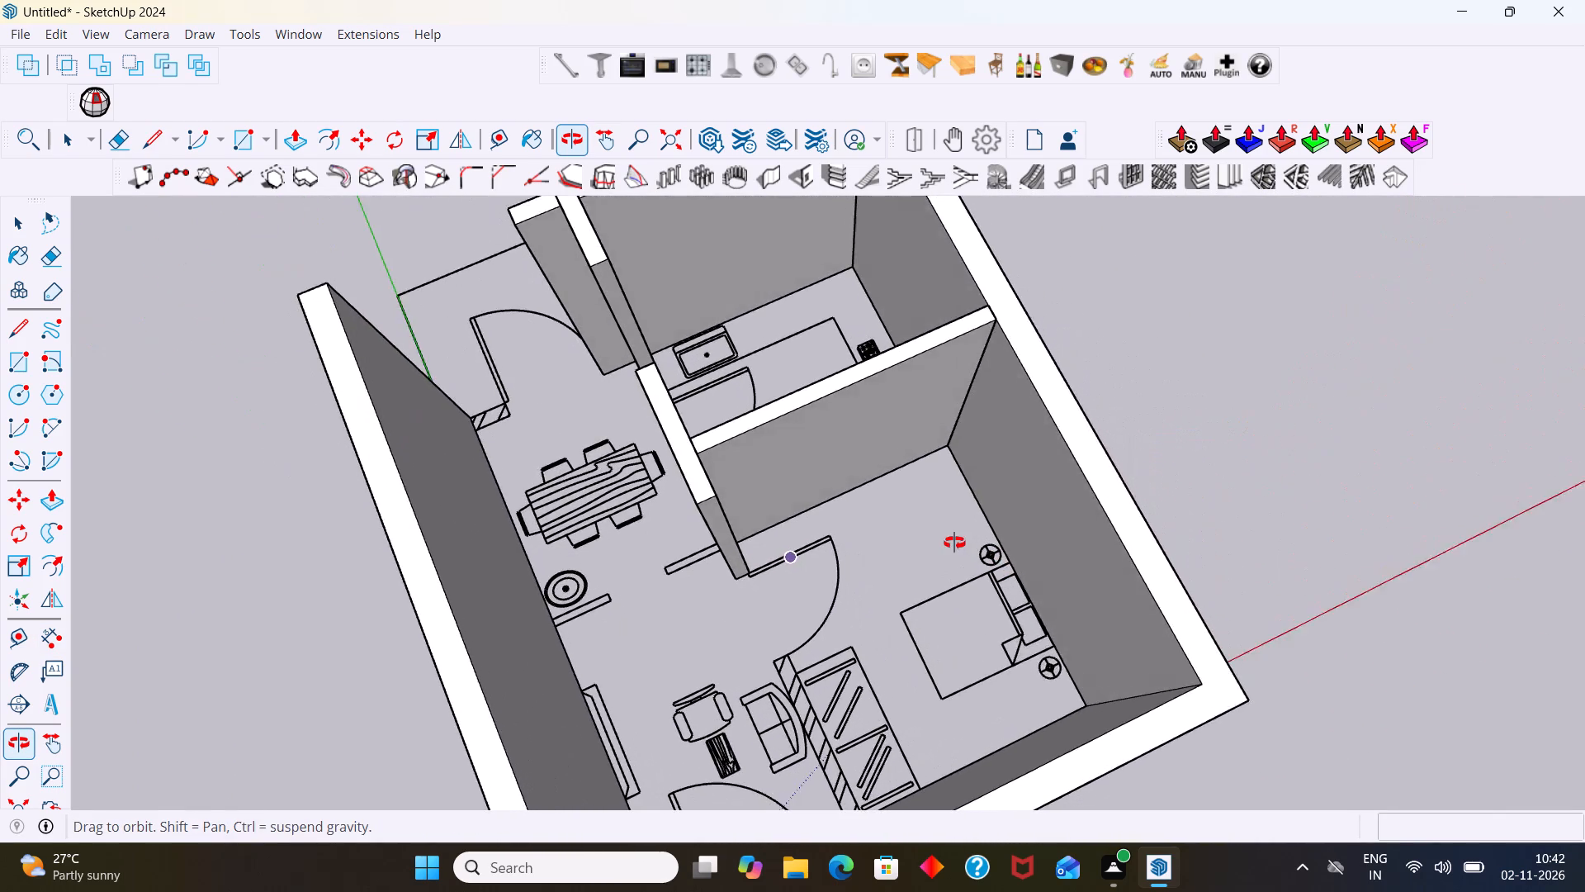
middle_drag(954, 543, 1140, 498)
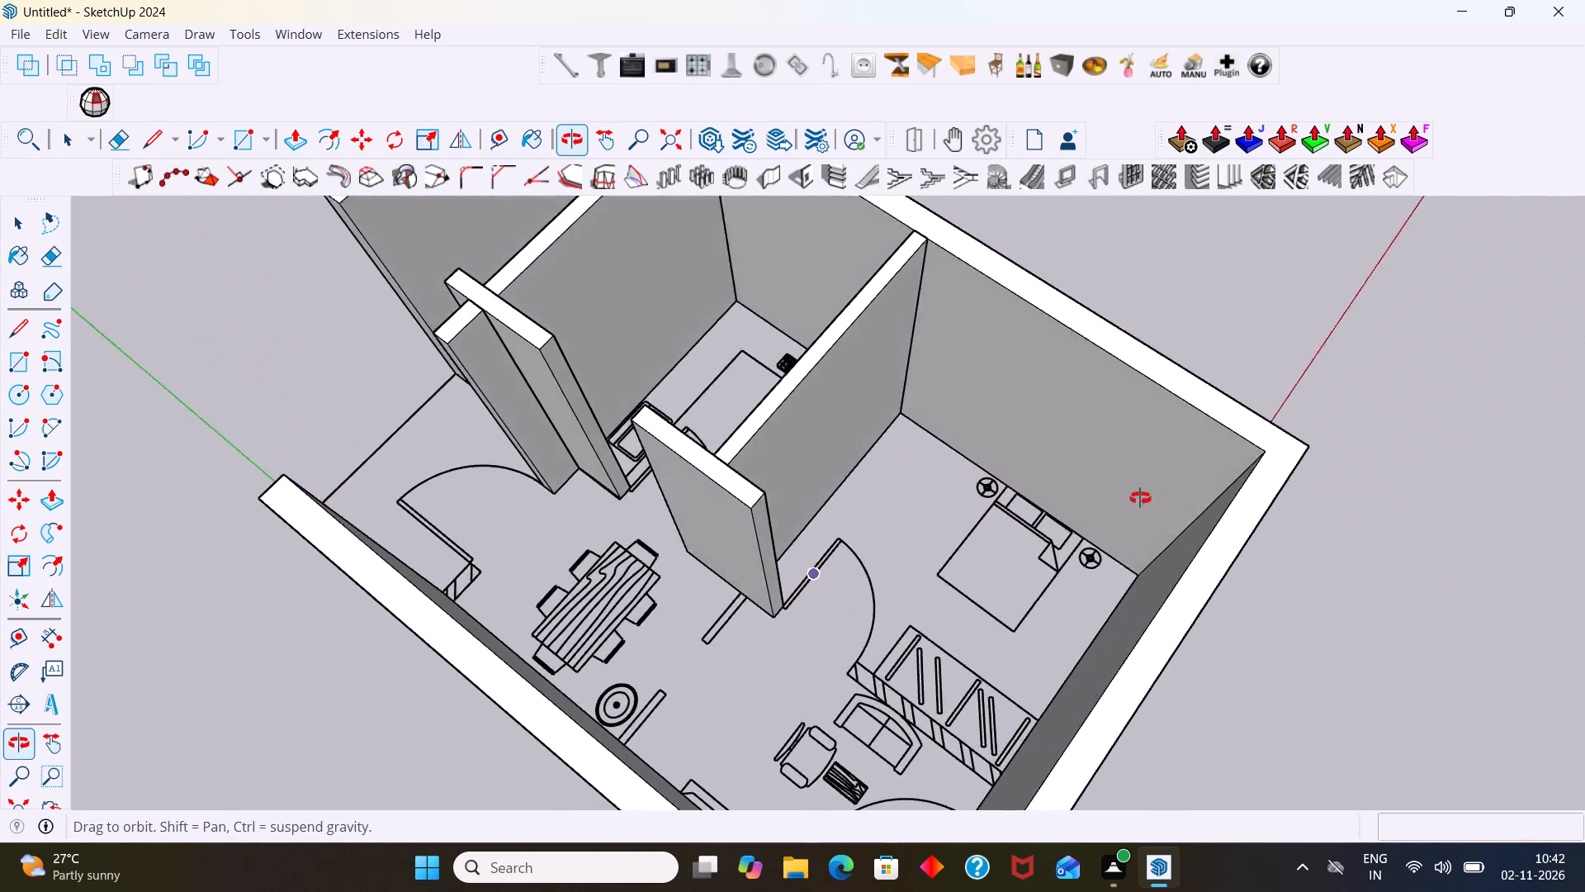
middle_drag(1140, 498, 958, 536)
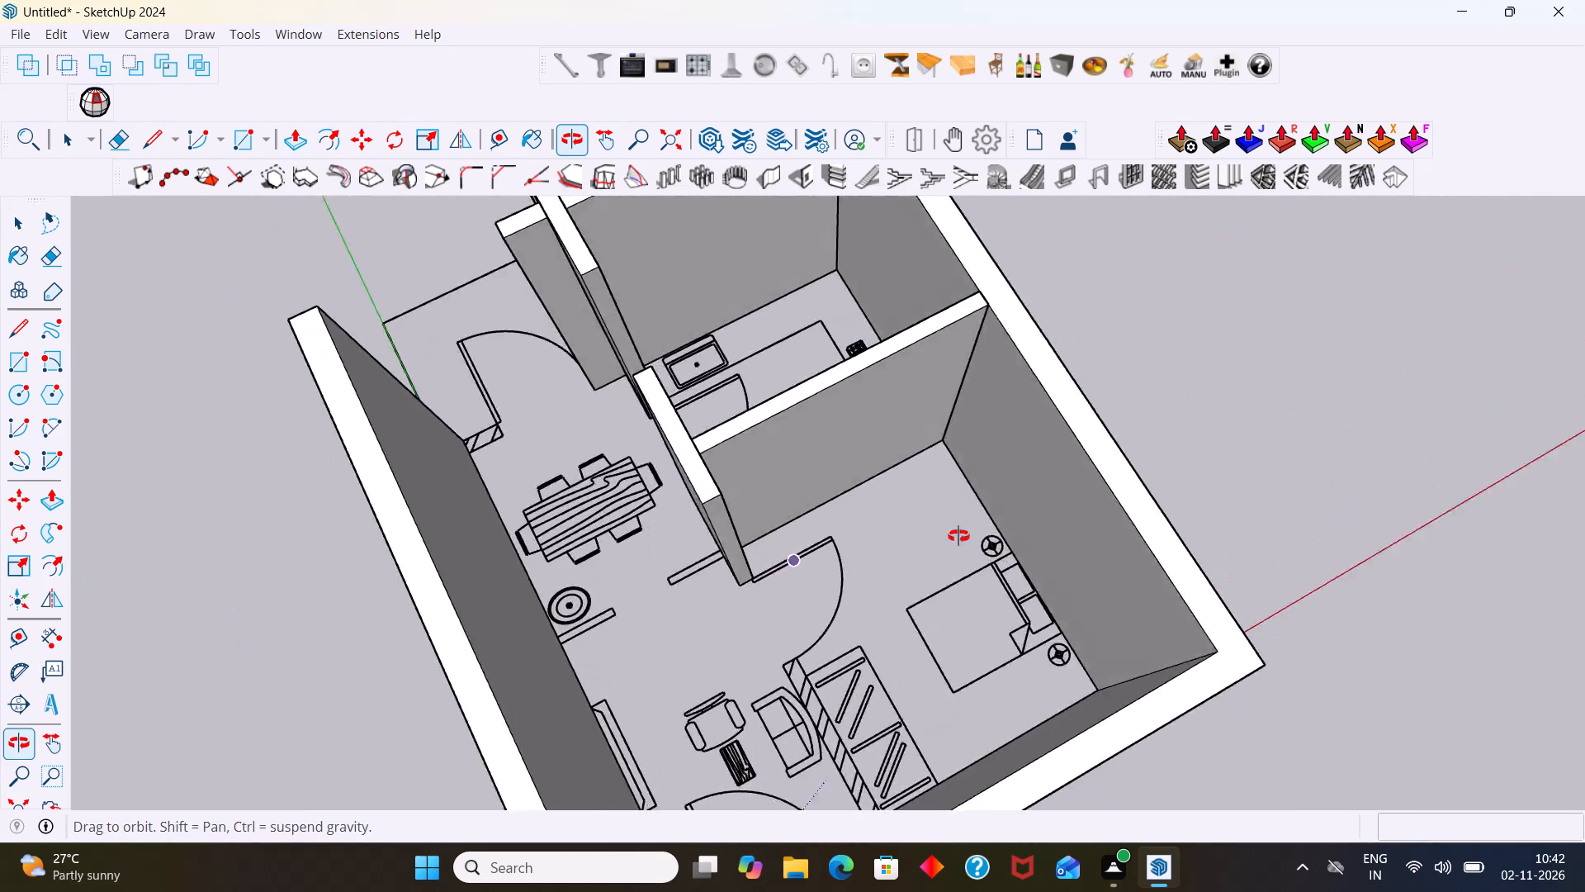
middle_drag(958, 536, 774, 538)
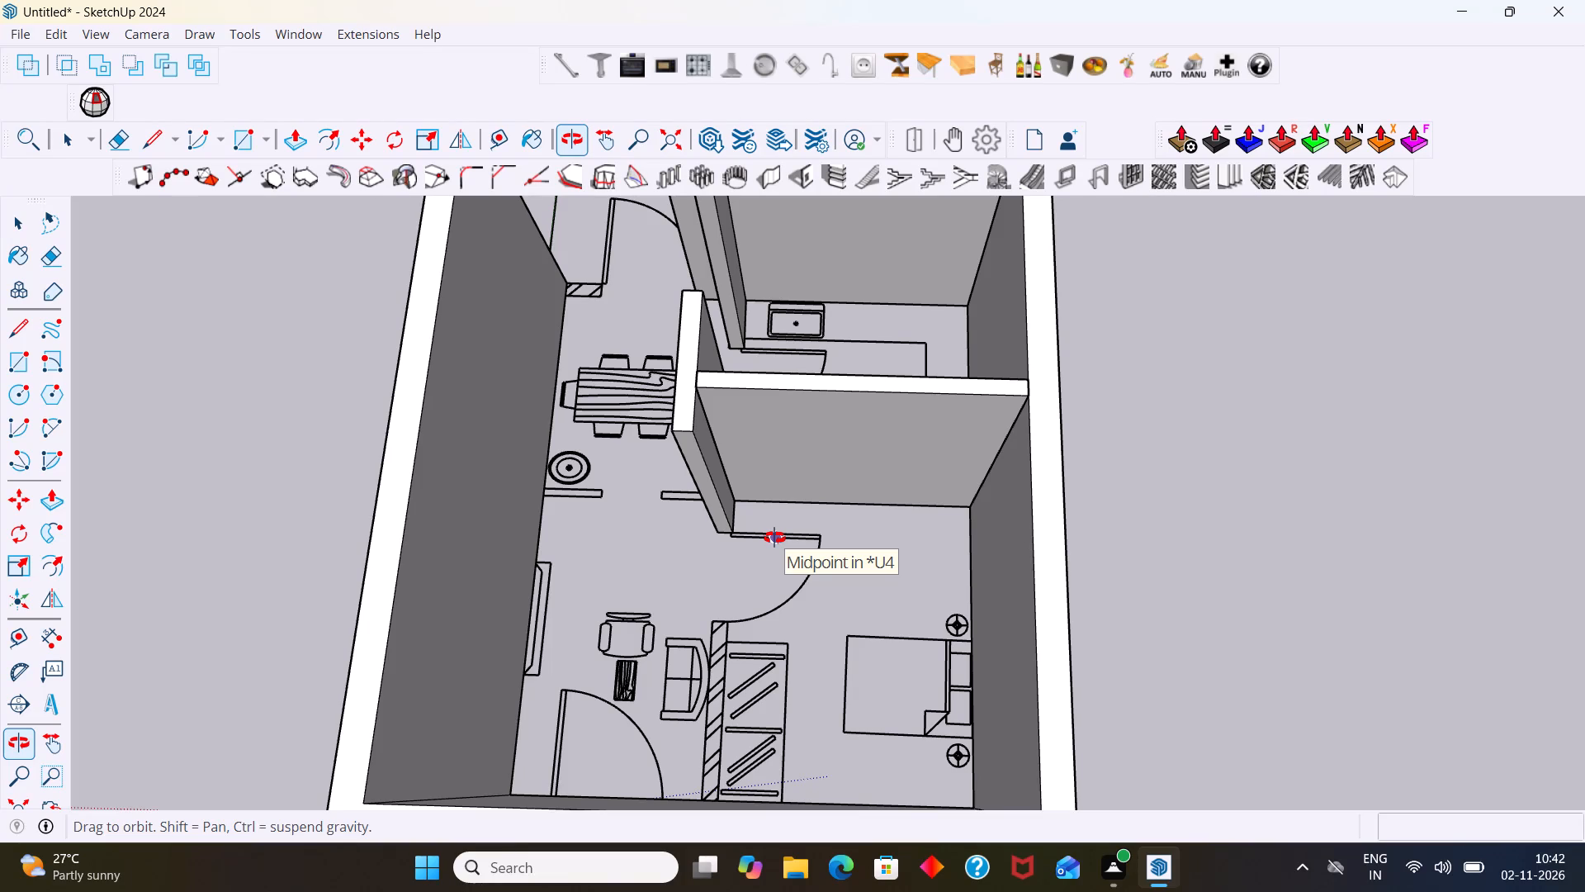
middle_drag(774, 538, 964, 599)
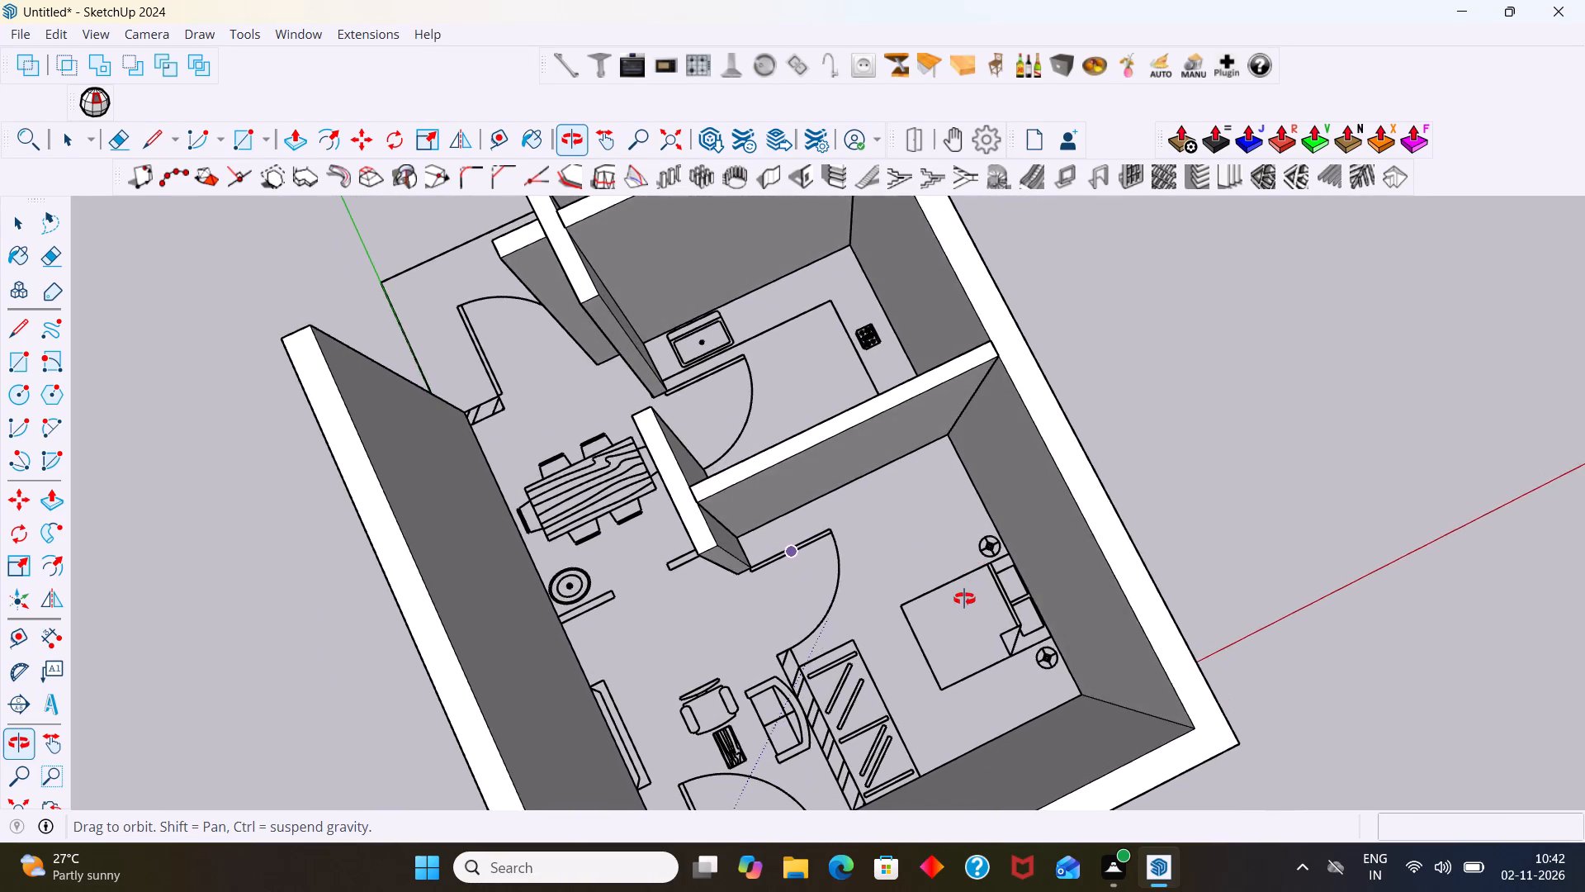
middle_drag(964, 599, 673, 568)
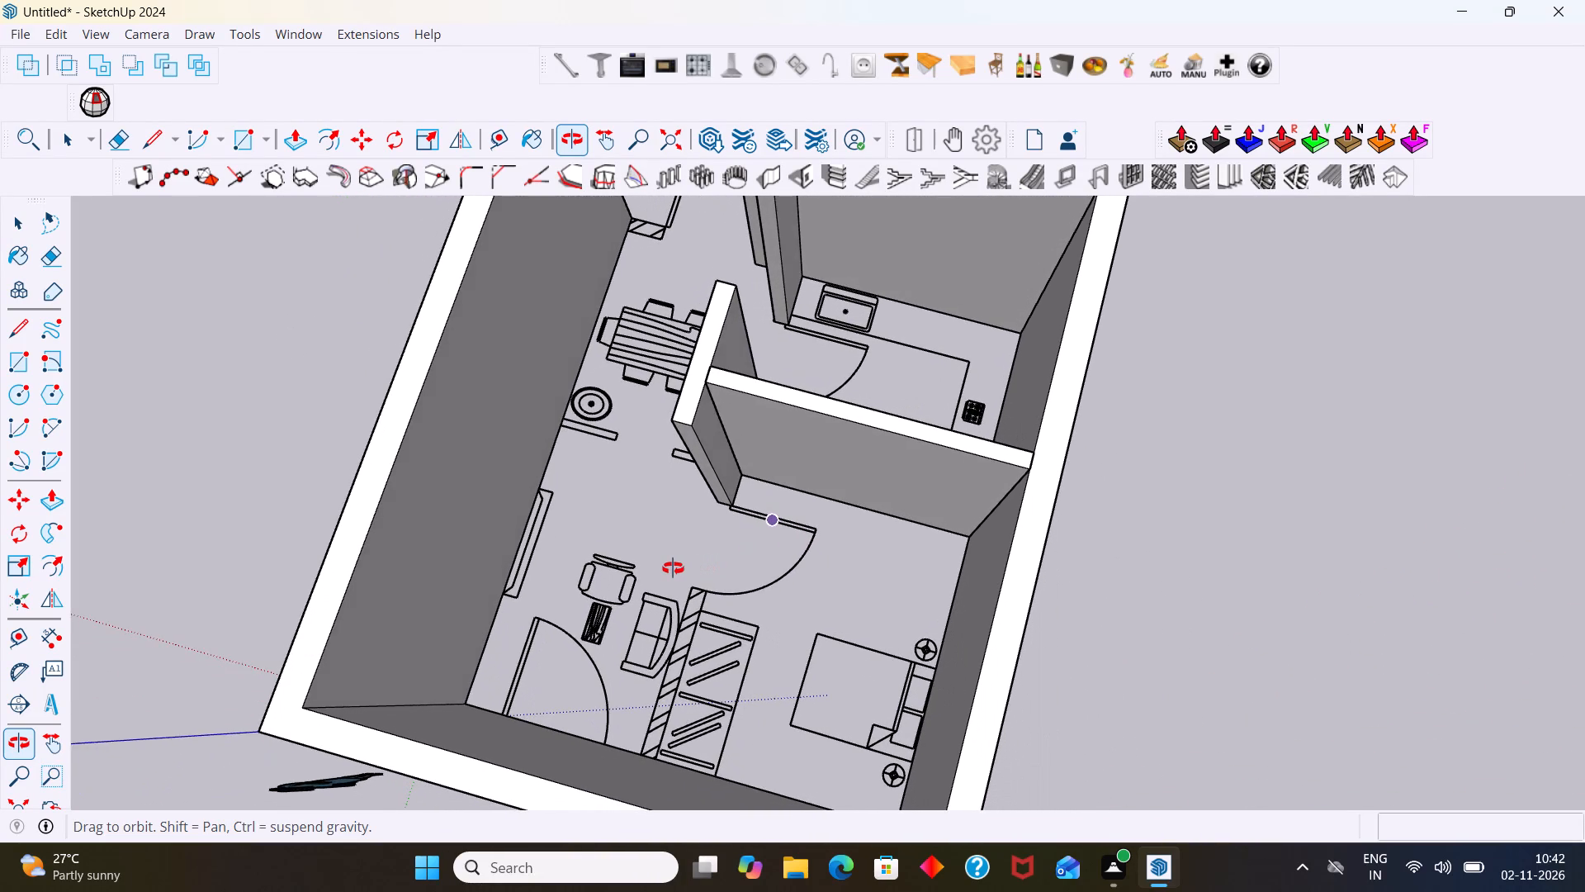
middle_drag(673, 568, 721, 502)
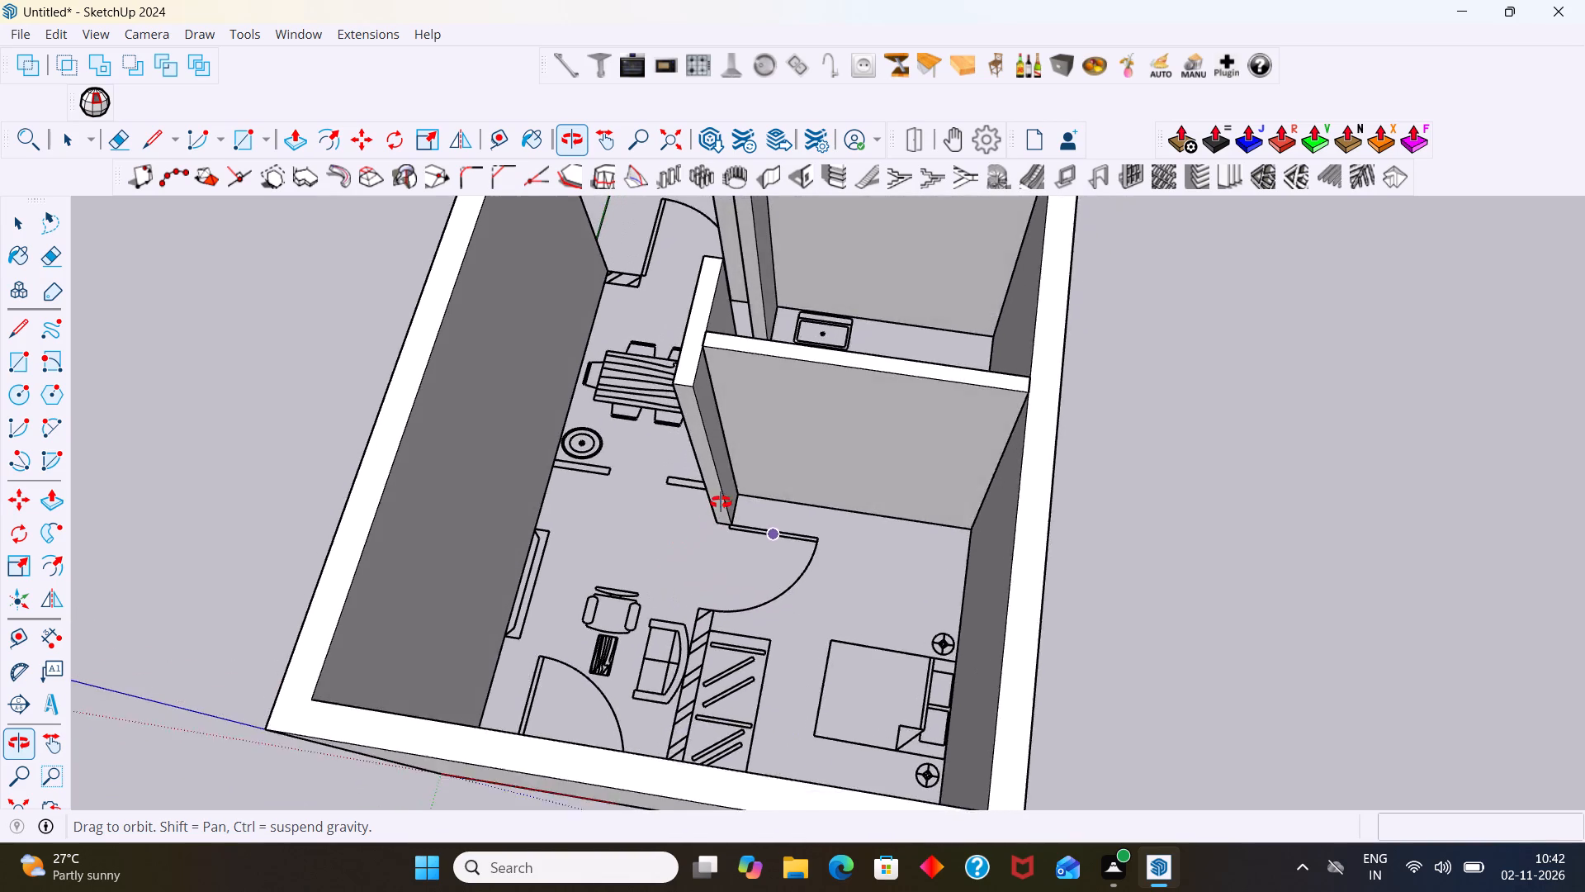
middle_drag(721, 502, 1088, 435)
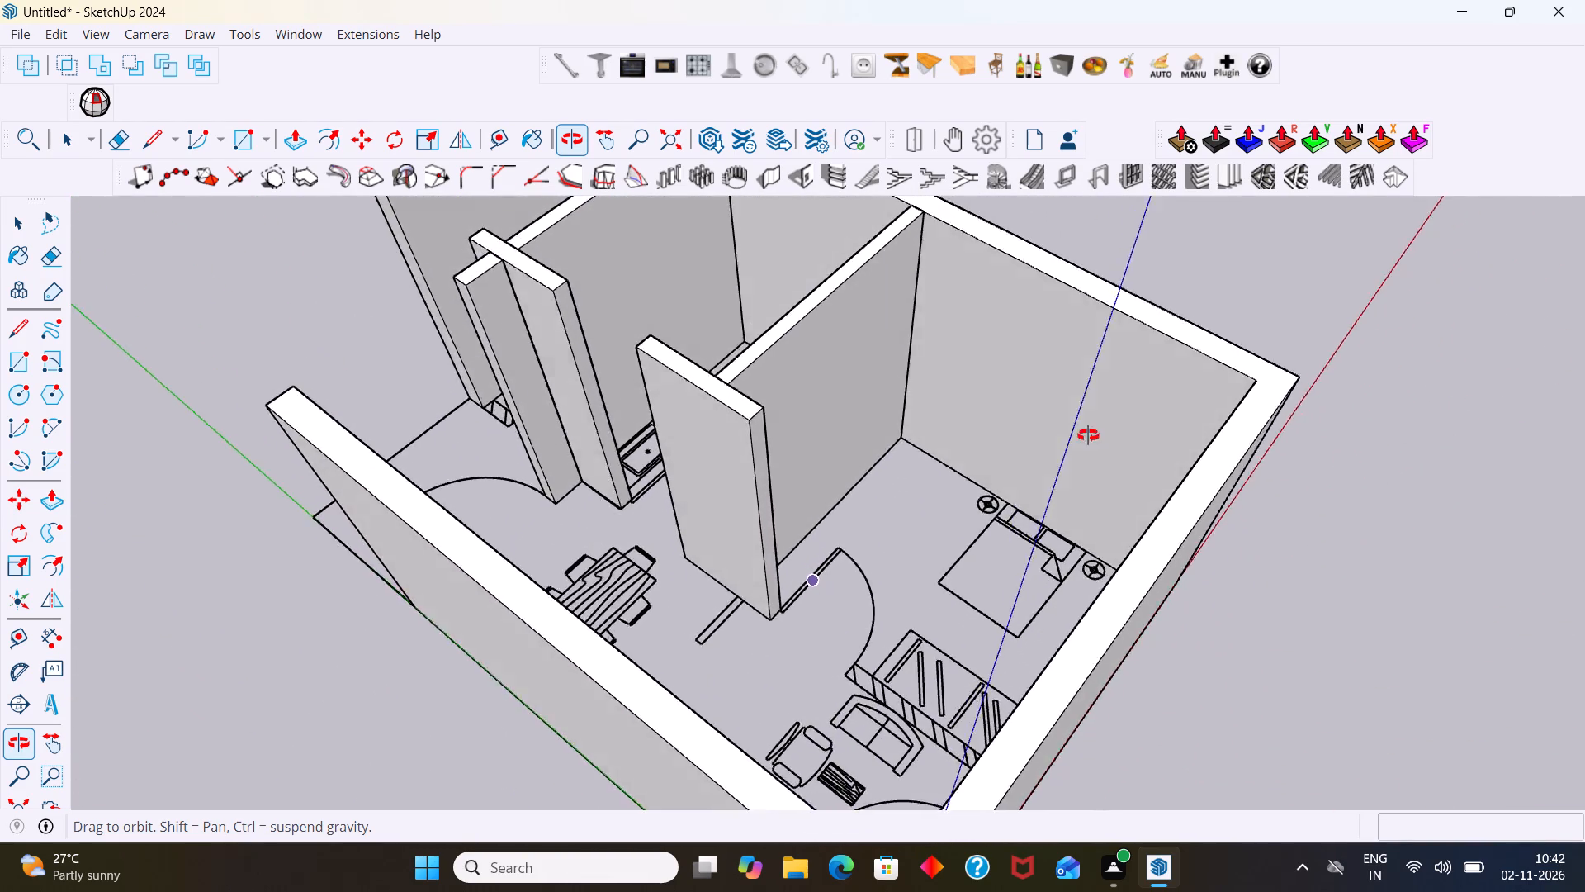
middle_drag(1088, 435, 643, 653)
scroll(603, 553, up, 3)
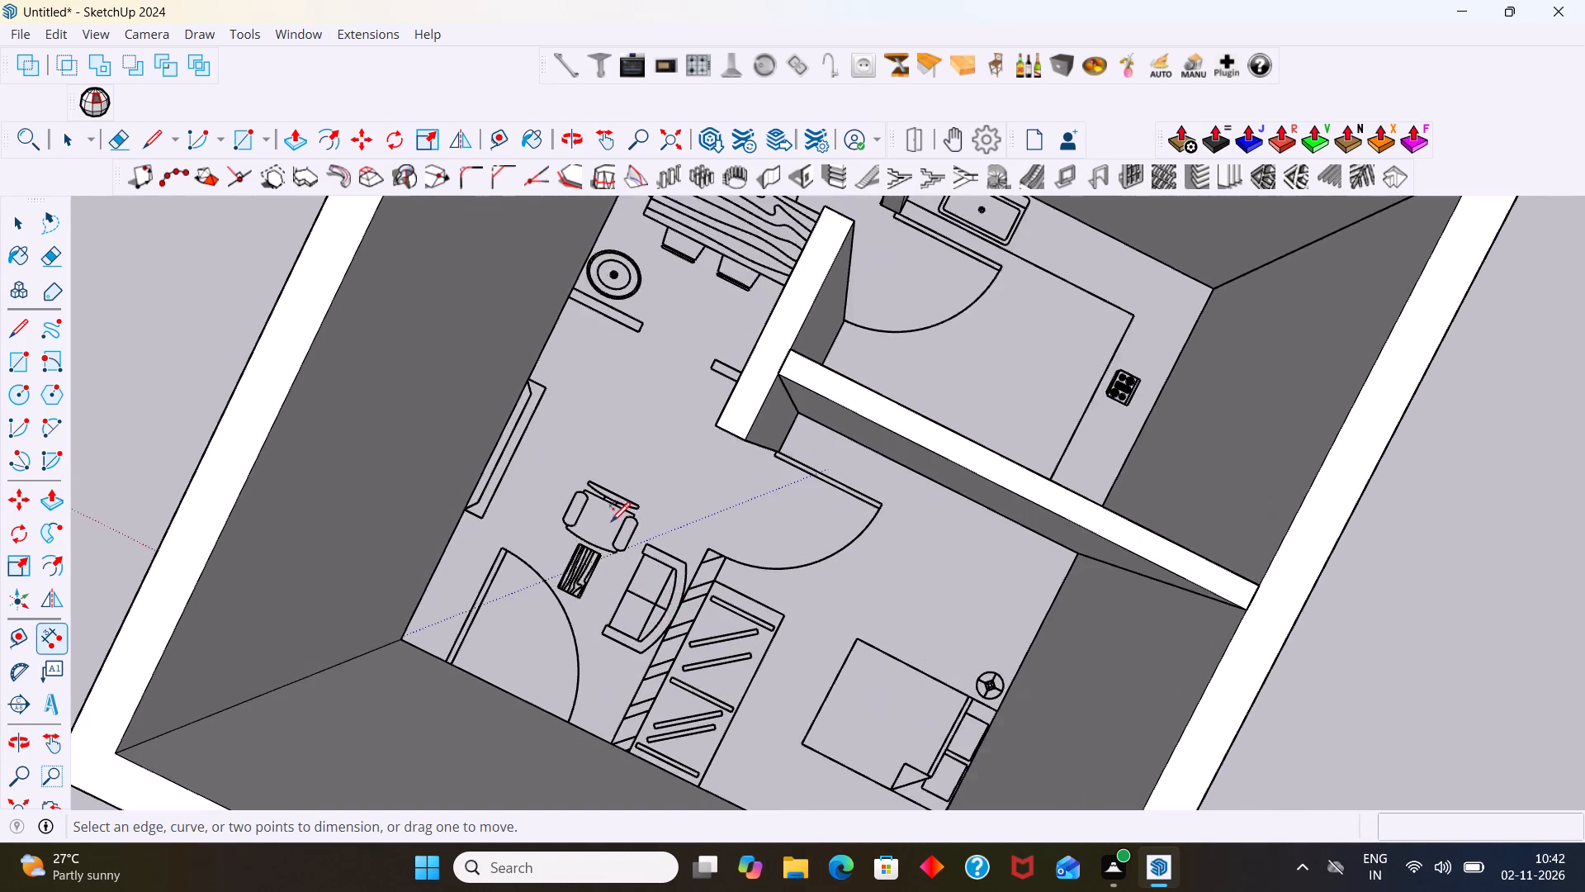
middle_drag(609, 521, 843, 448)
key(space)
scroll(765, 474, down, 7)
middle_drag(731, 602, 976, 508)
scroll(866, 534, down, 3)
middle_drag(856, 633, 874, 817)
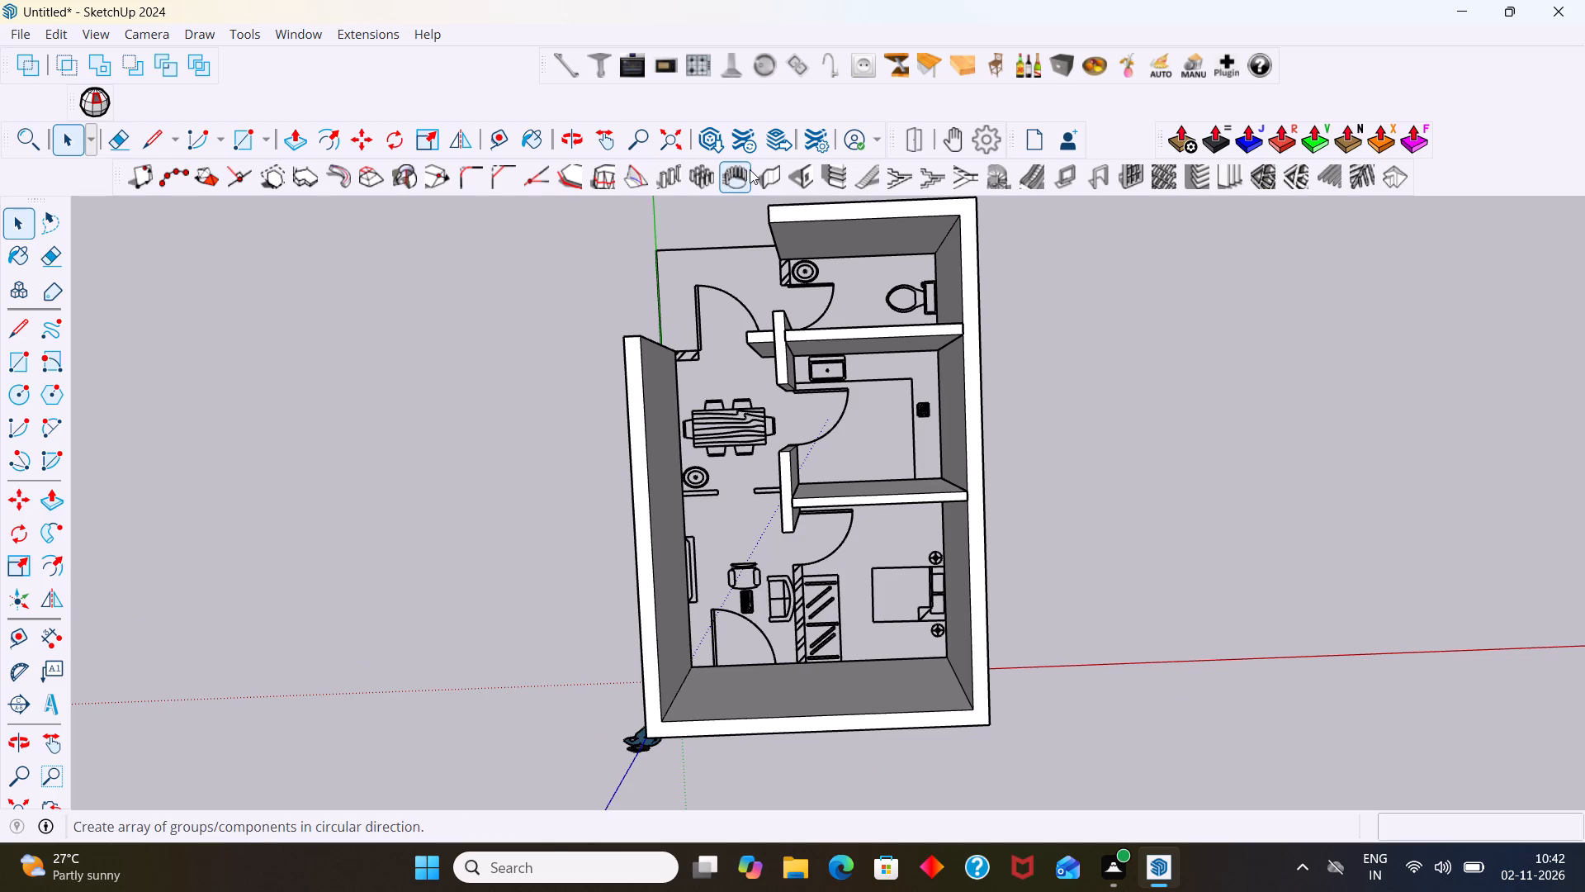
Set the 1001bit vertical wall thickness to 6" with a 10' height and start building the wall.
click(779, 176)
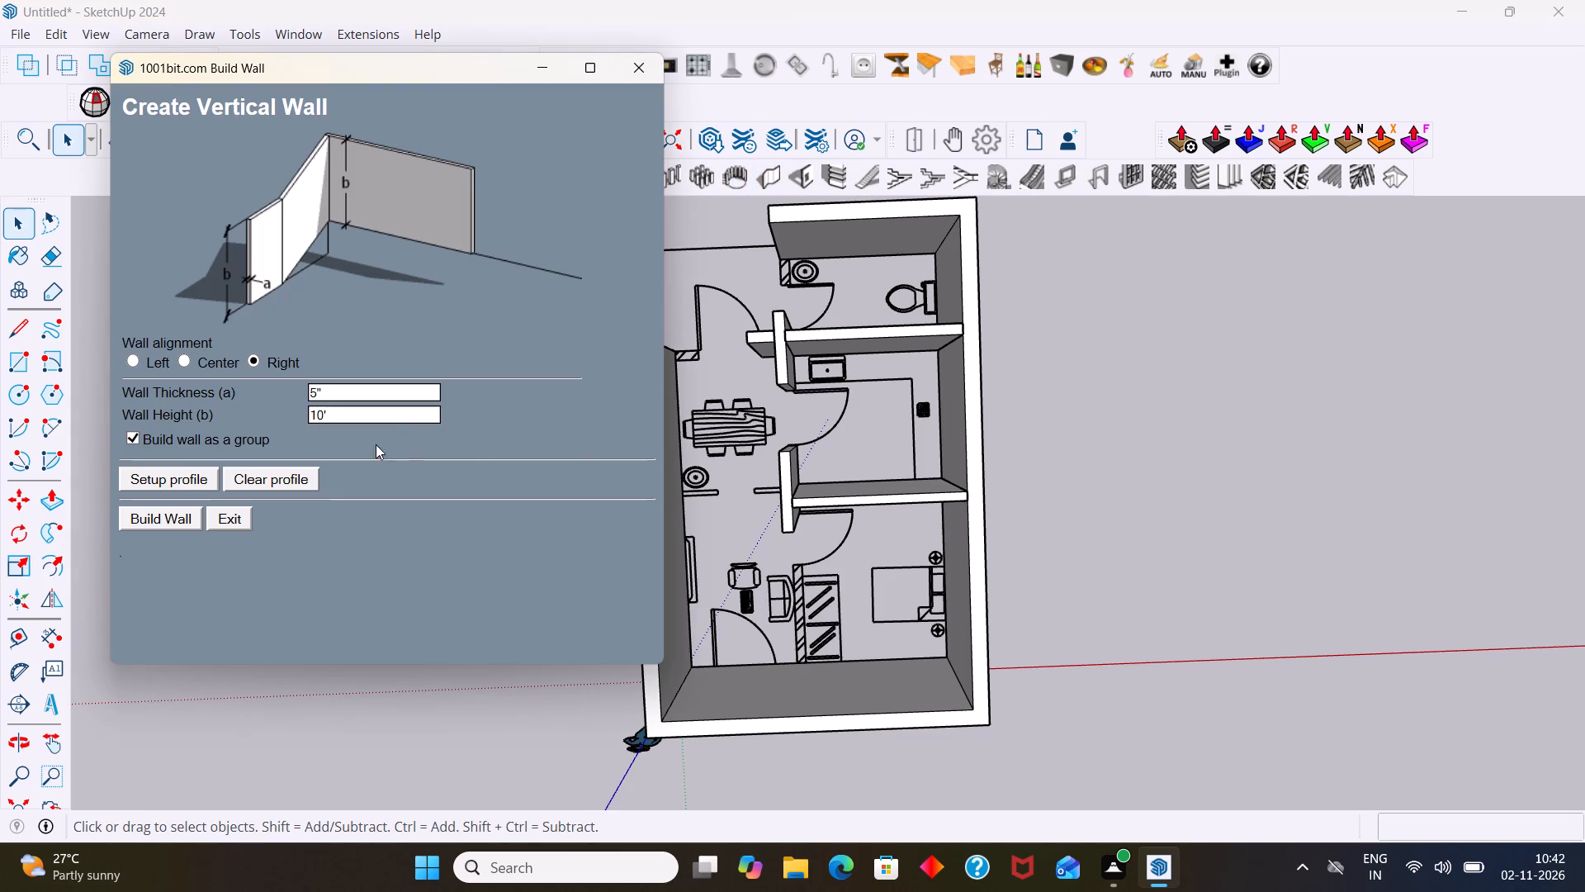
click(336, 387)
key(BackSpace)
key(6)
key(shift+quotedbl)
click(174, 519)
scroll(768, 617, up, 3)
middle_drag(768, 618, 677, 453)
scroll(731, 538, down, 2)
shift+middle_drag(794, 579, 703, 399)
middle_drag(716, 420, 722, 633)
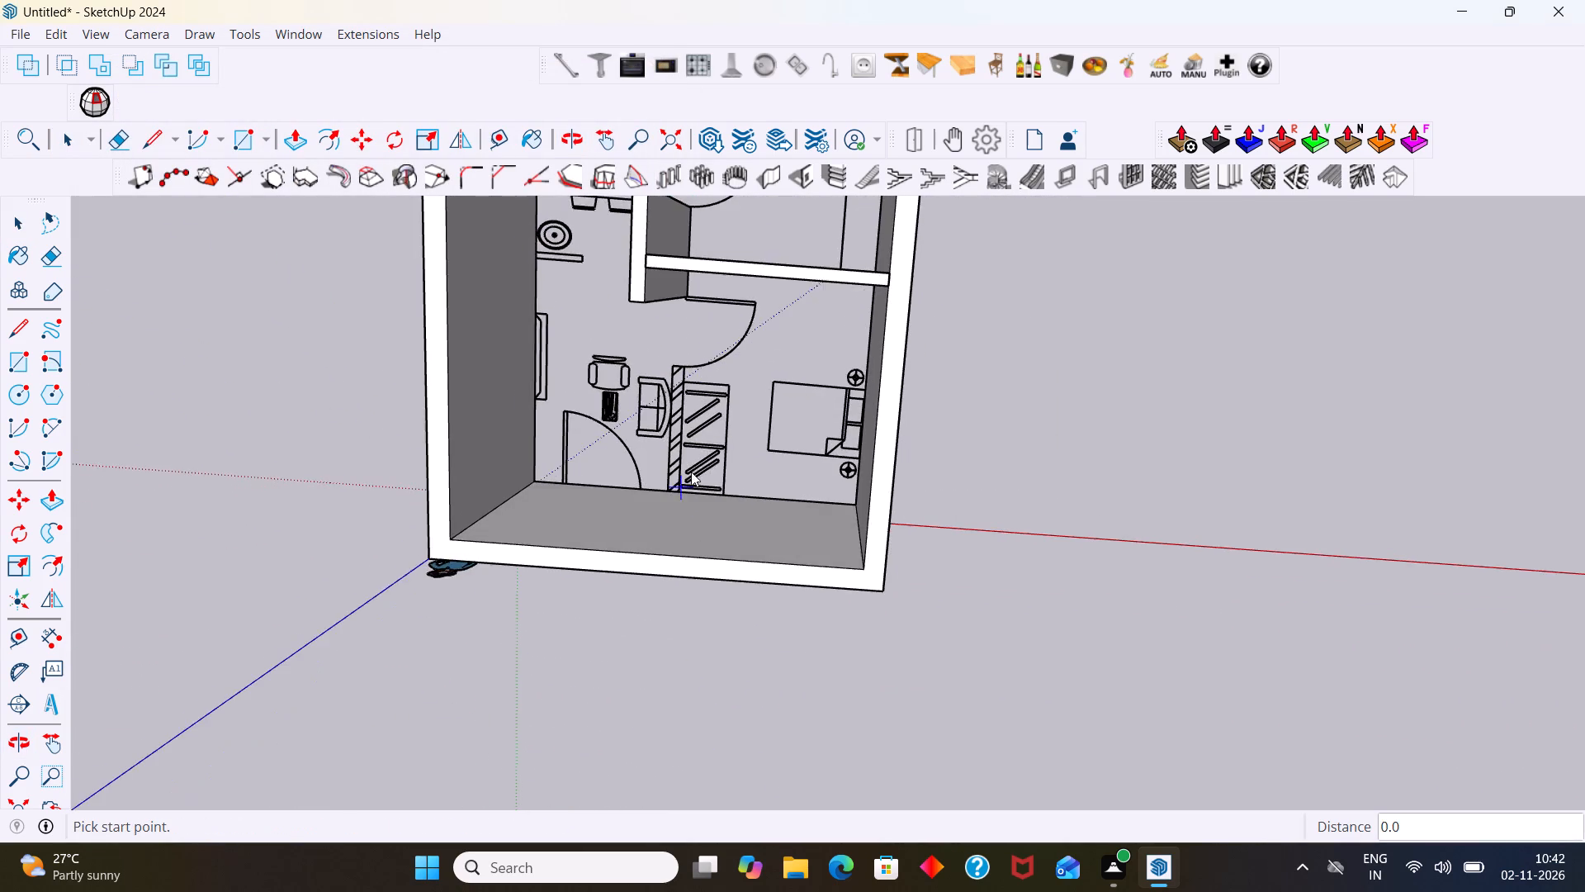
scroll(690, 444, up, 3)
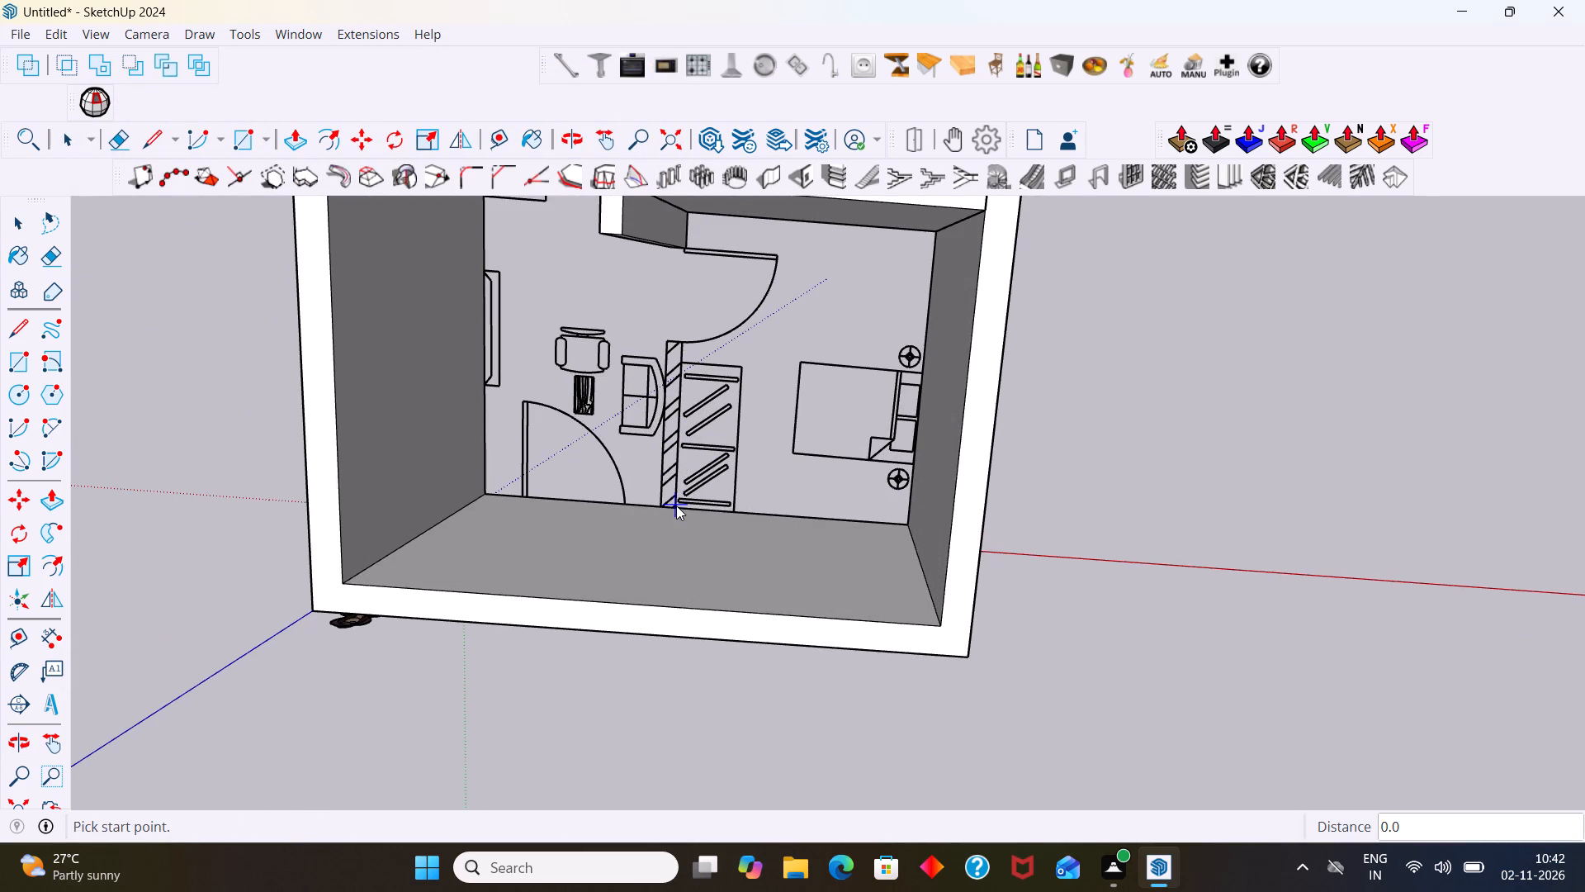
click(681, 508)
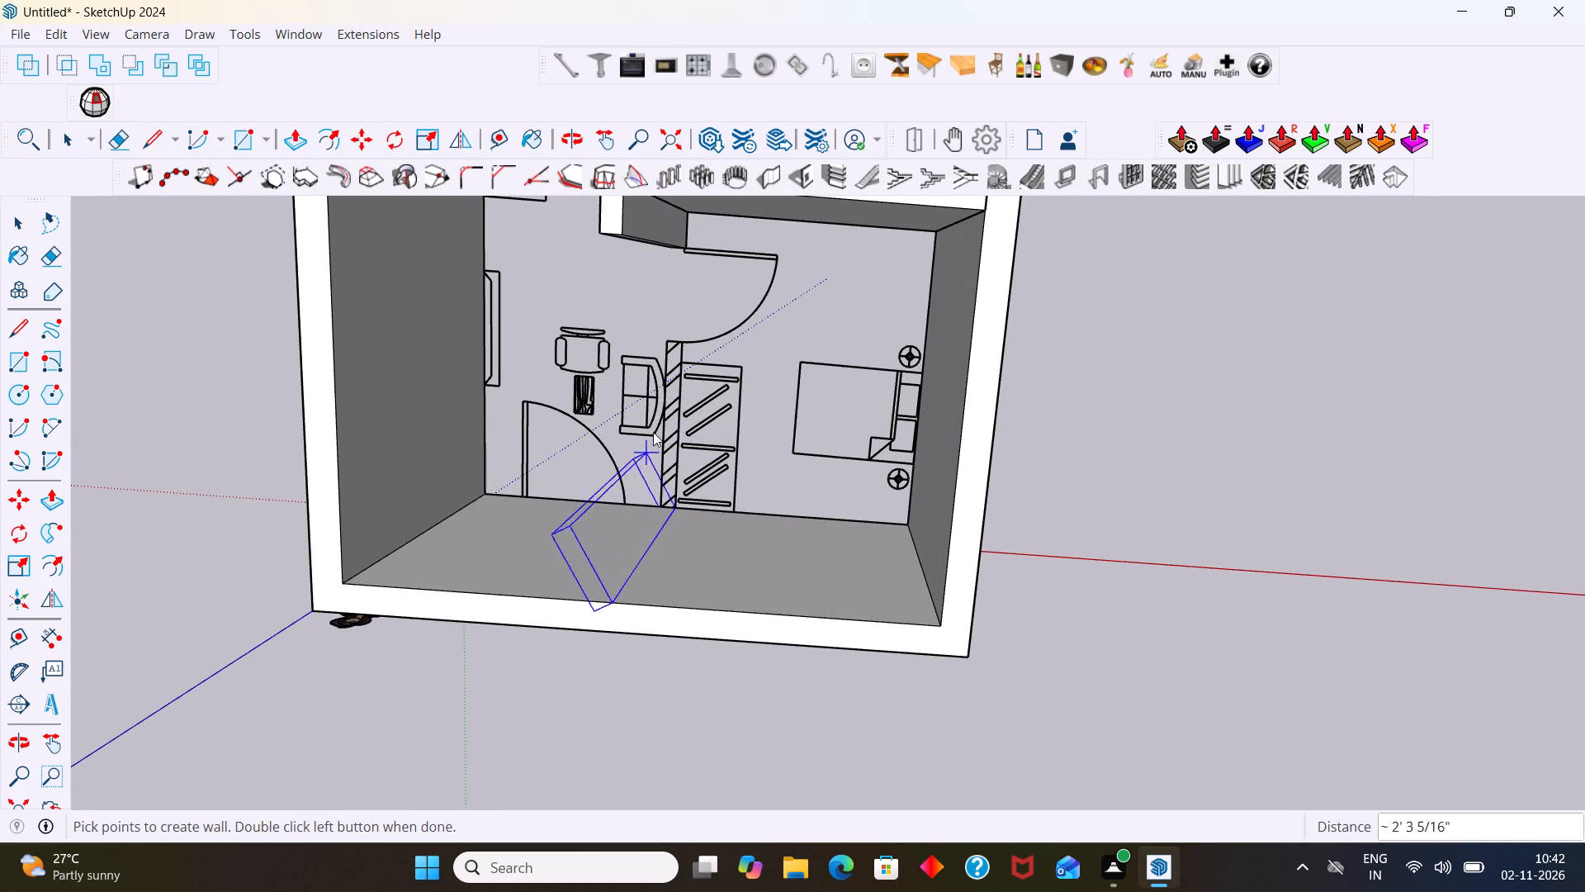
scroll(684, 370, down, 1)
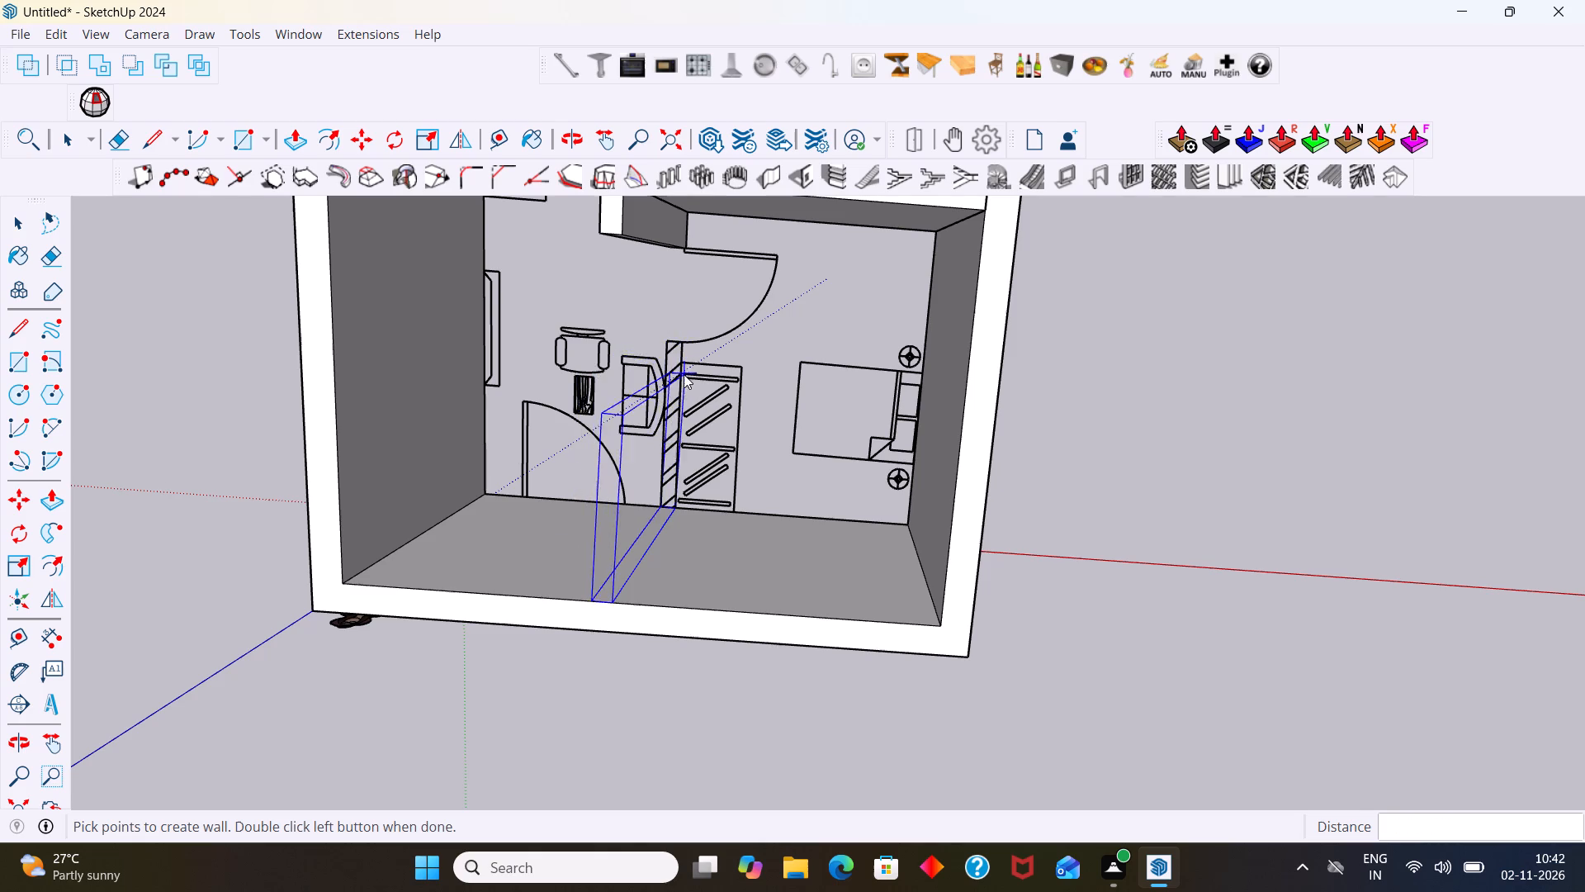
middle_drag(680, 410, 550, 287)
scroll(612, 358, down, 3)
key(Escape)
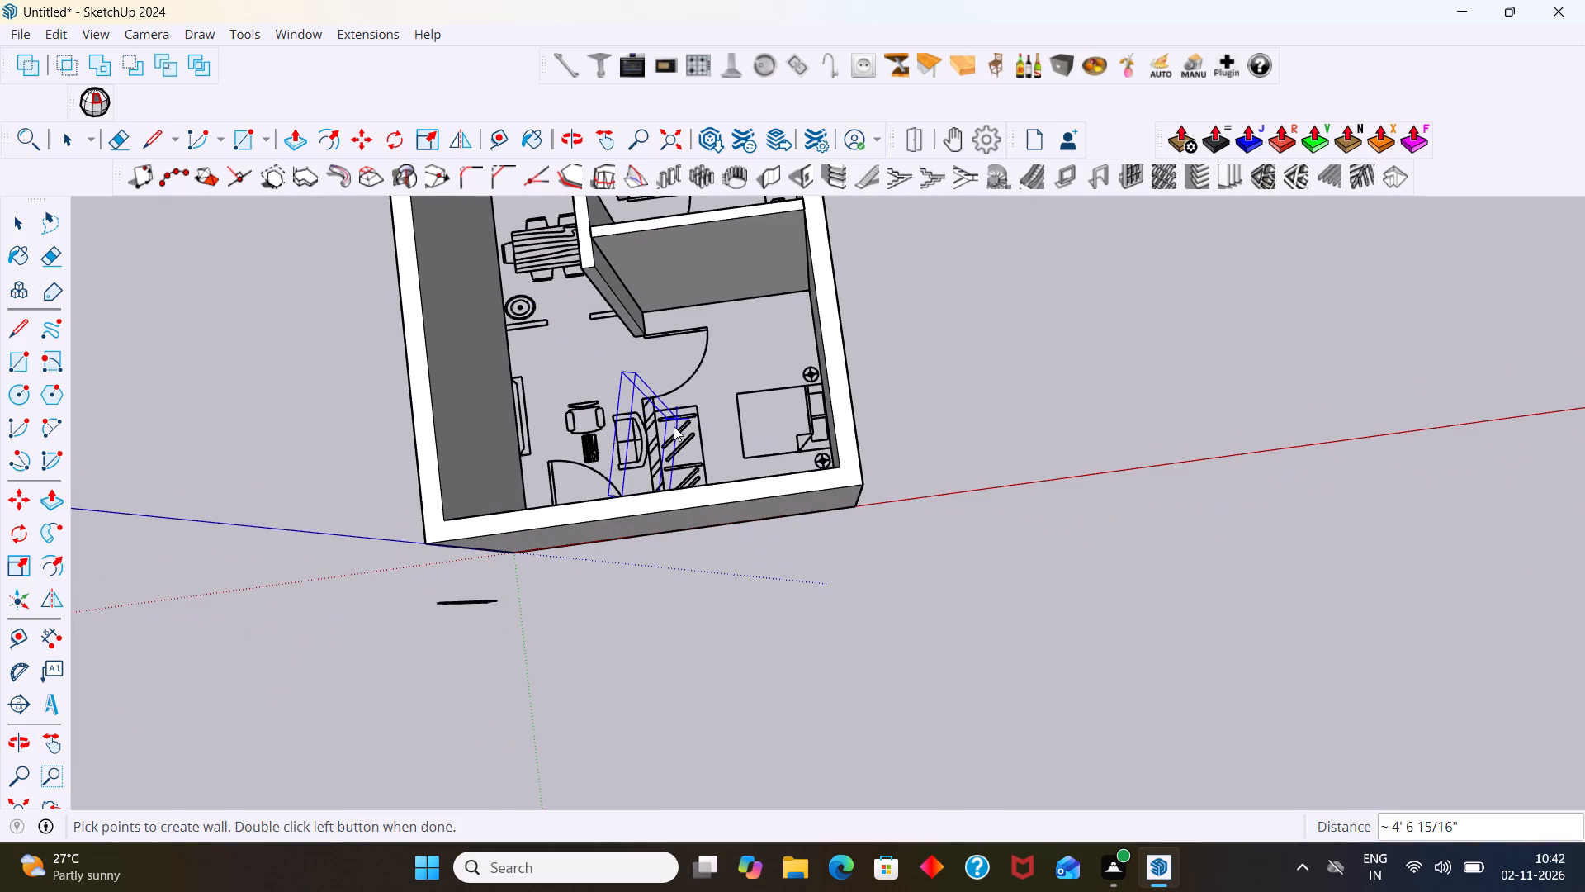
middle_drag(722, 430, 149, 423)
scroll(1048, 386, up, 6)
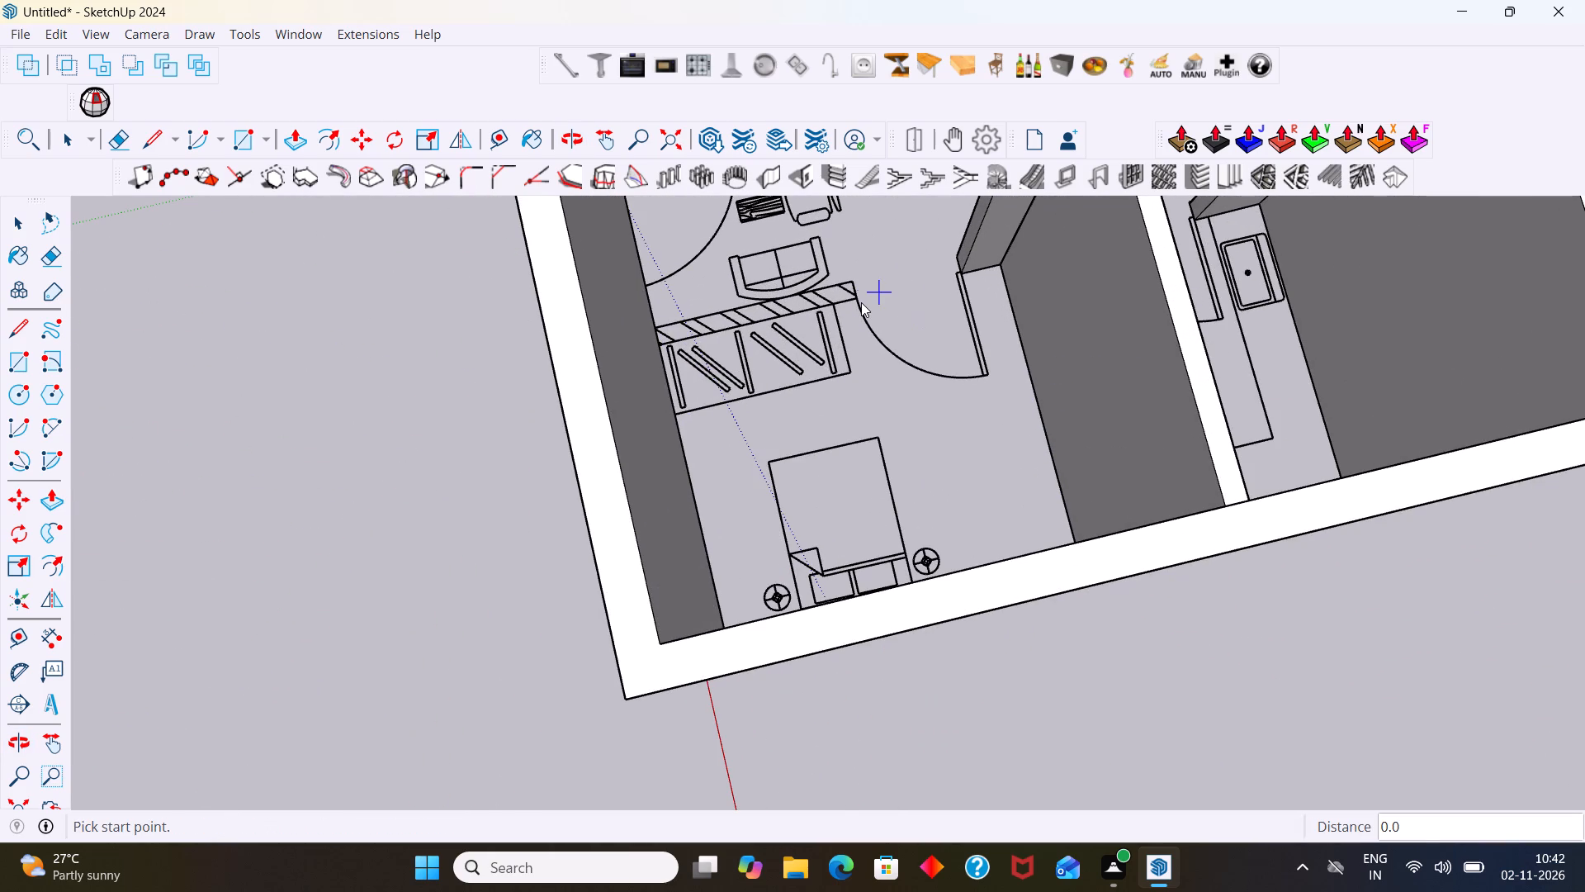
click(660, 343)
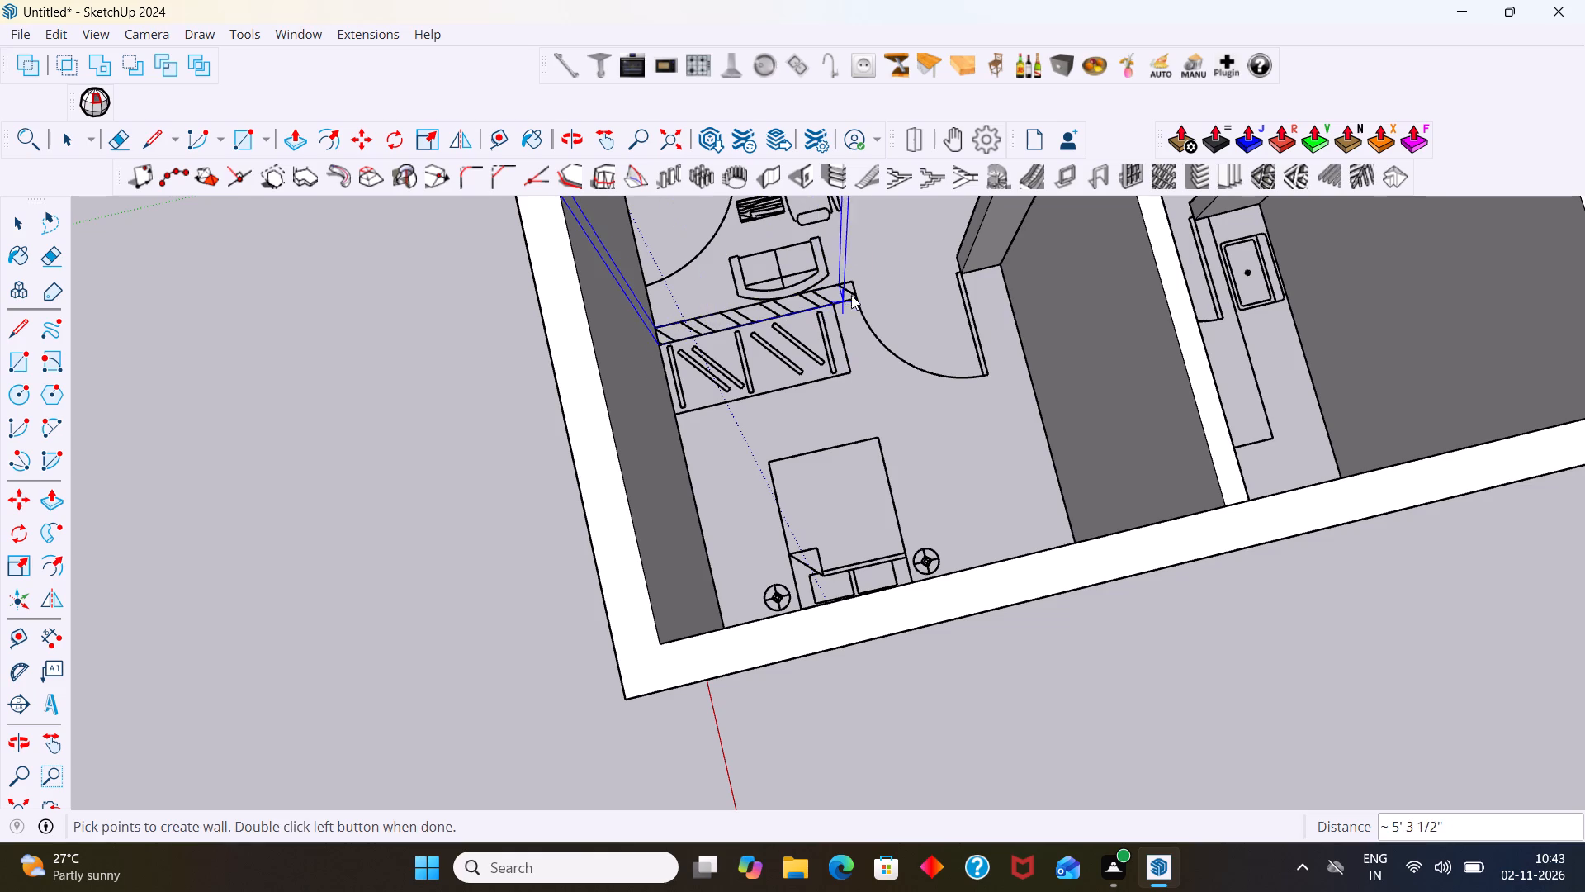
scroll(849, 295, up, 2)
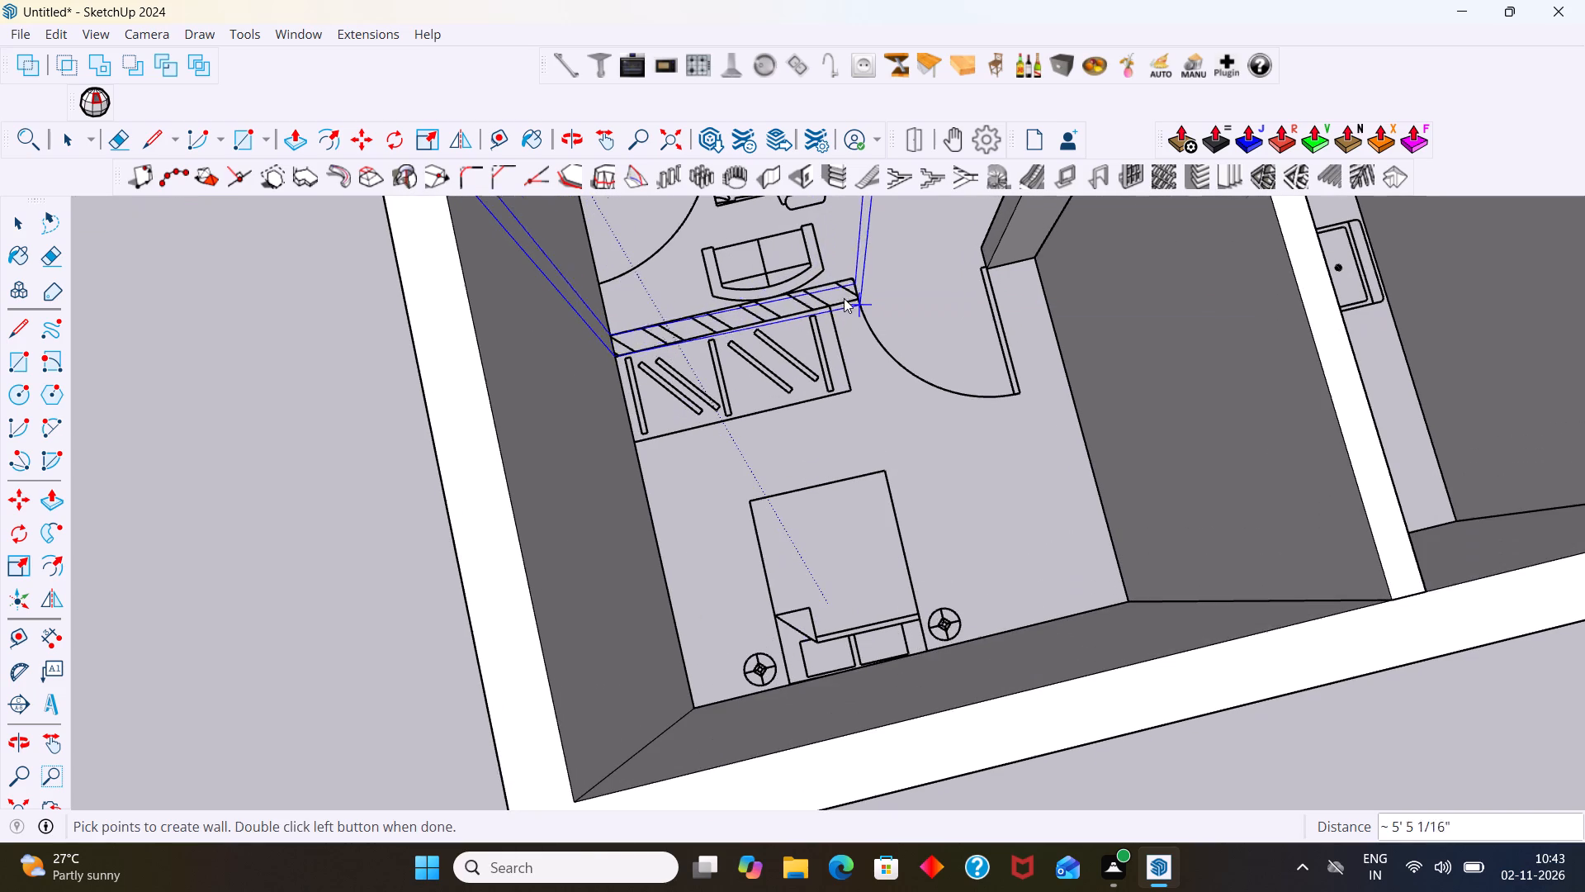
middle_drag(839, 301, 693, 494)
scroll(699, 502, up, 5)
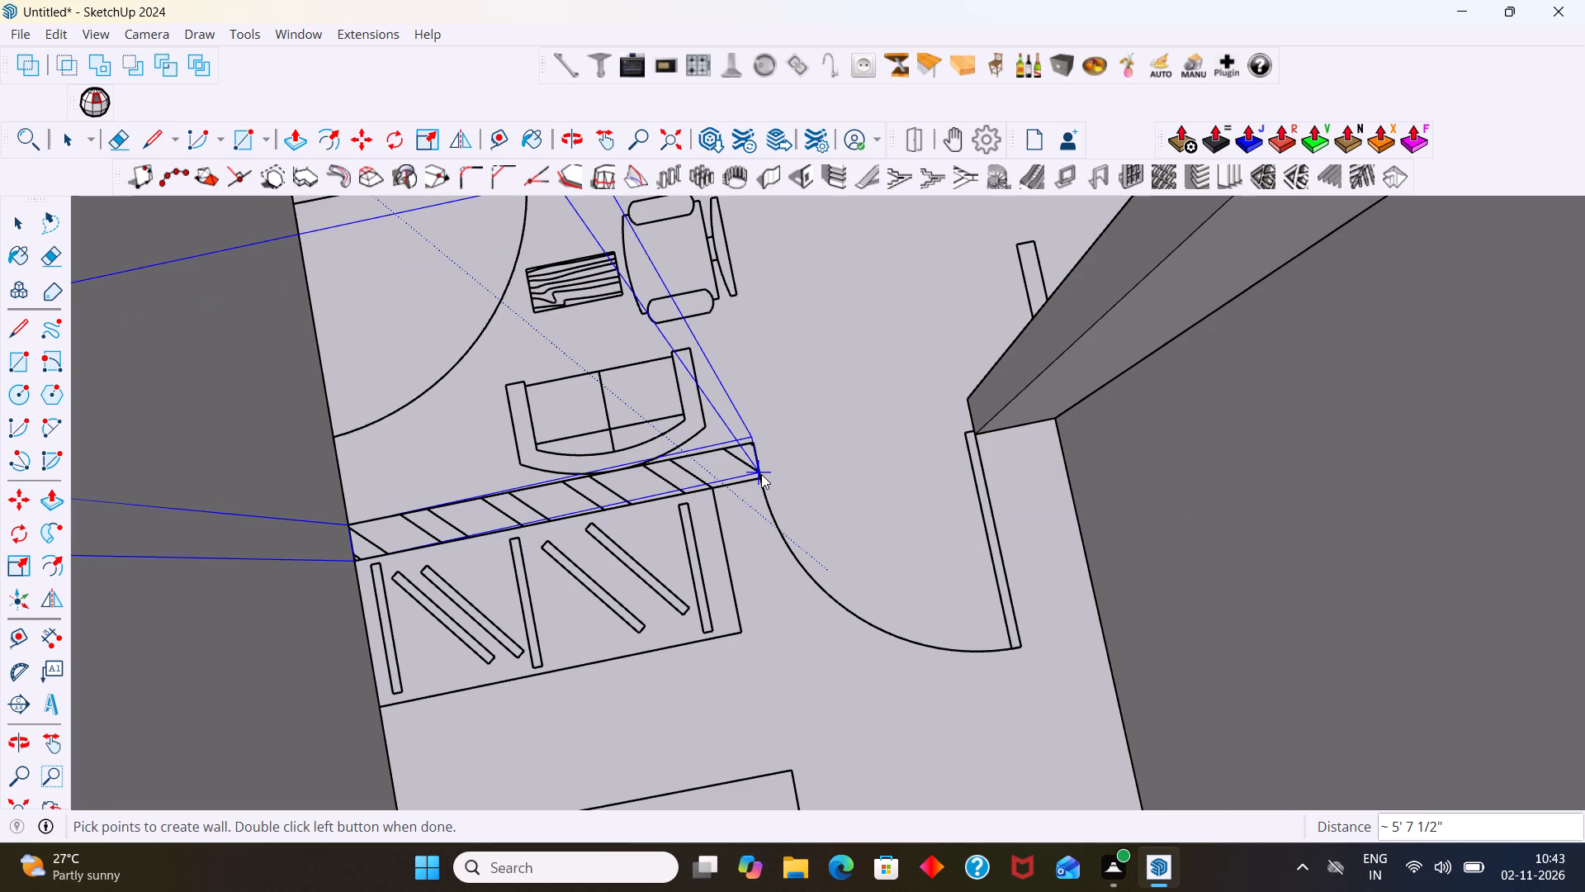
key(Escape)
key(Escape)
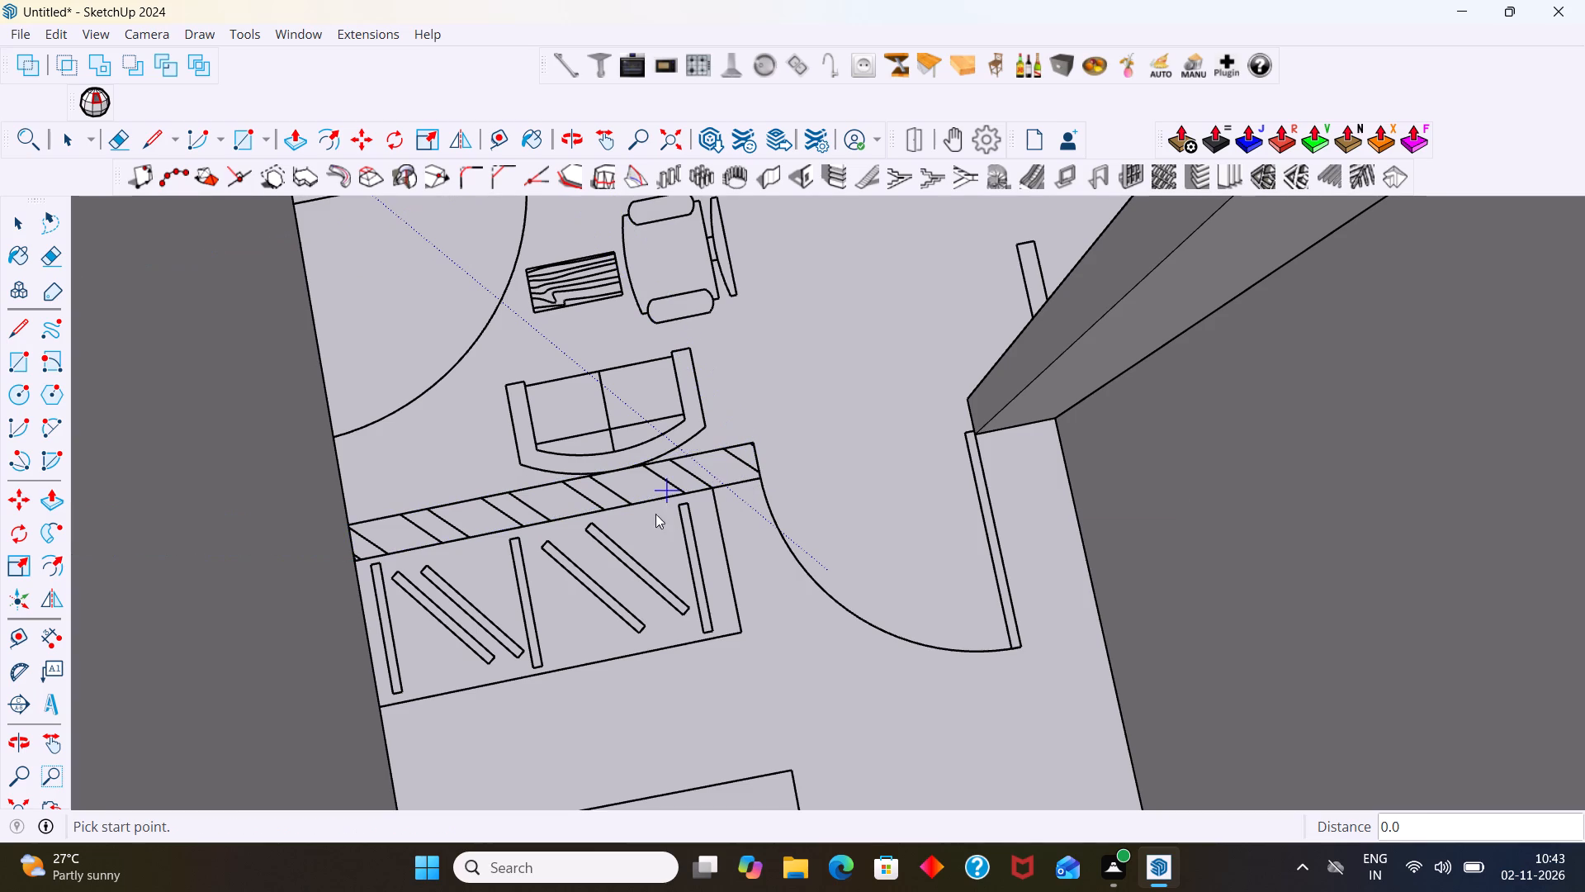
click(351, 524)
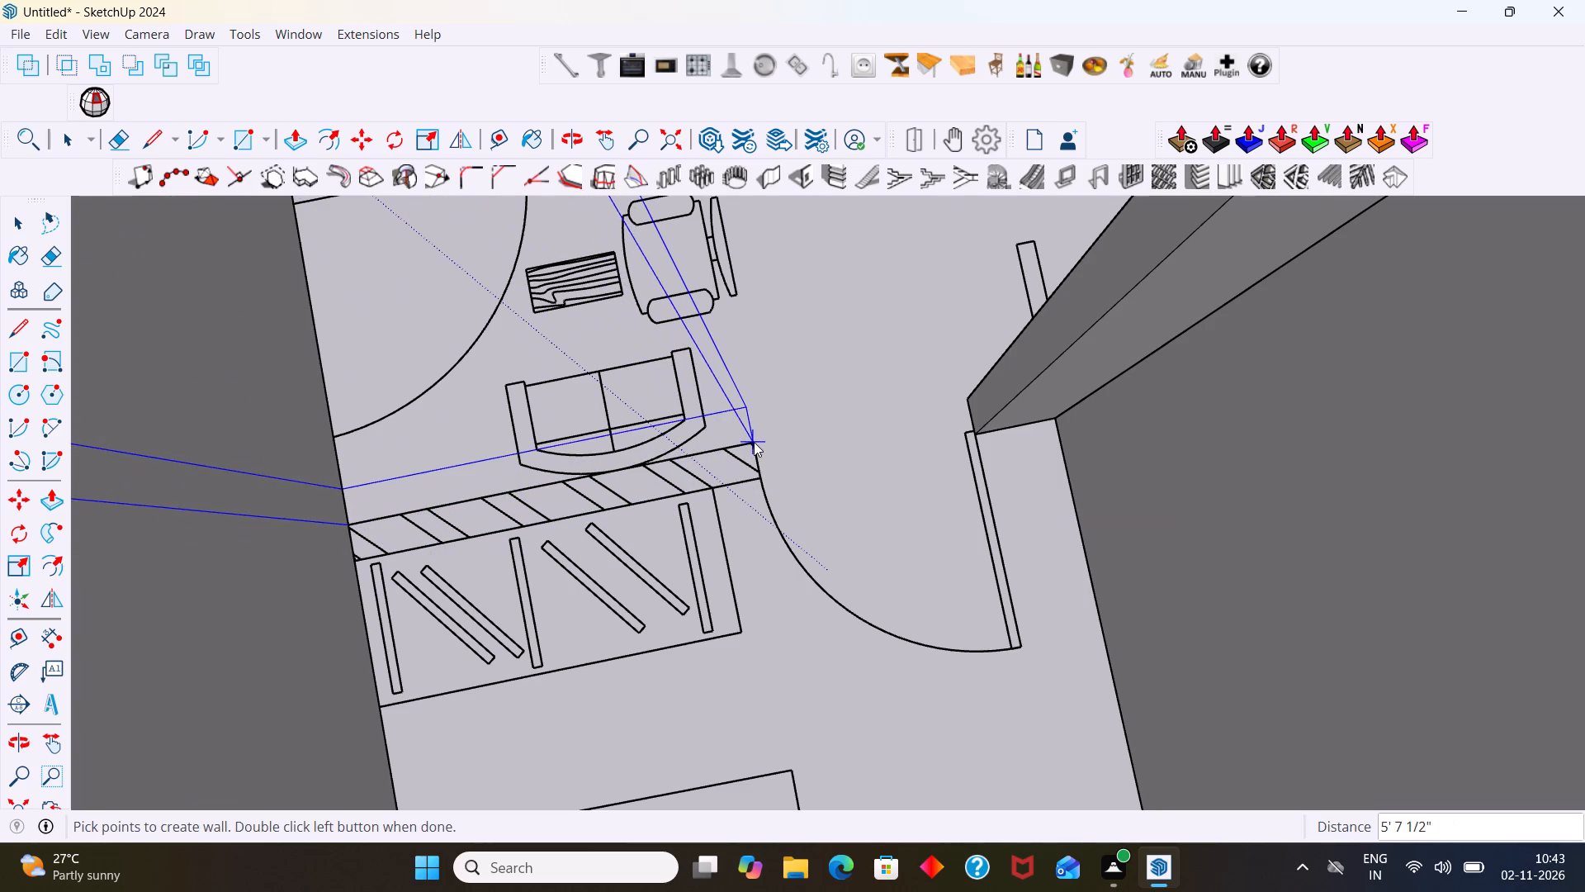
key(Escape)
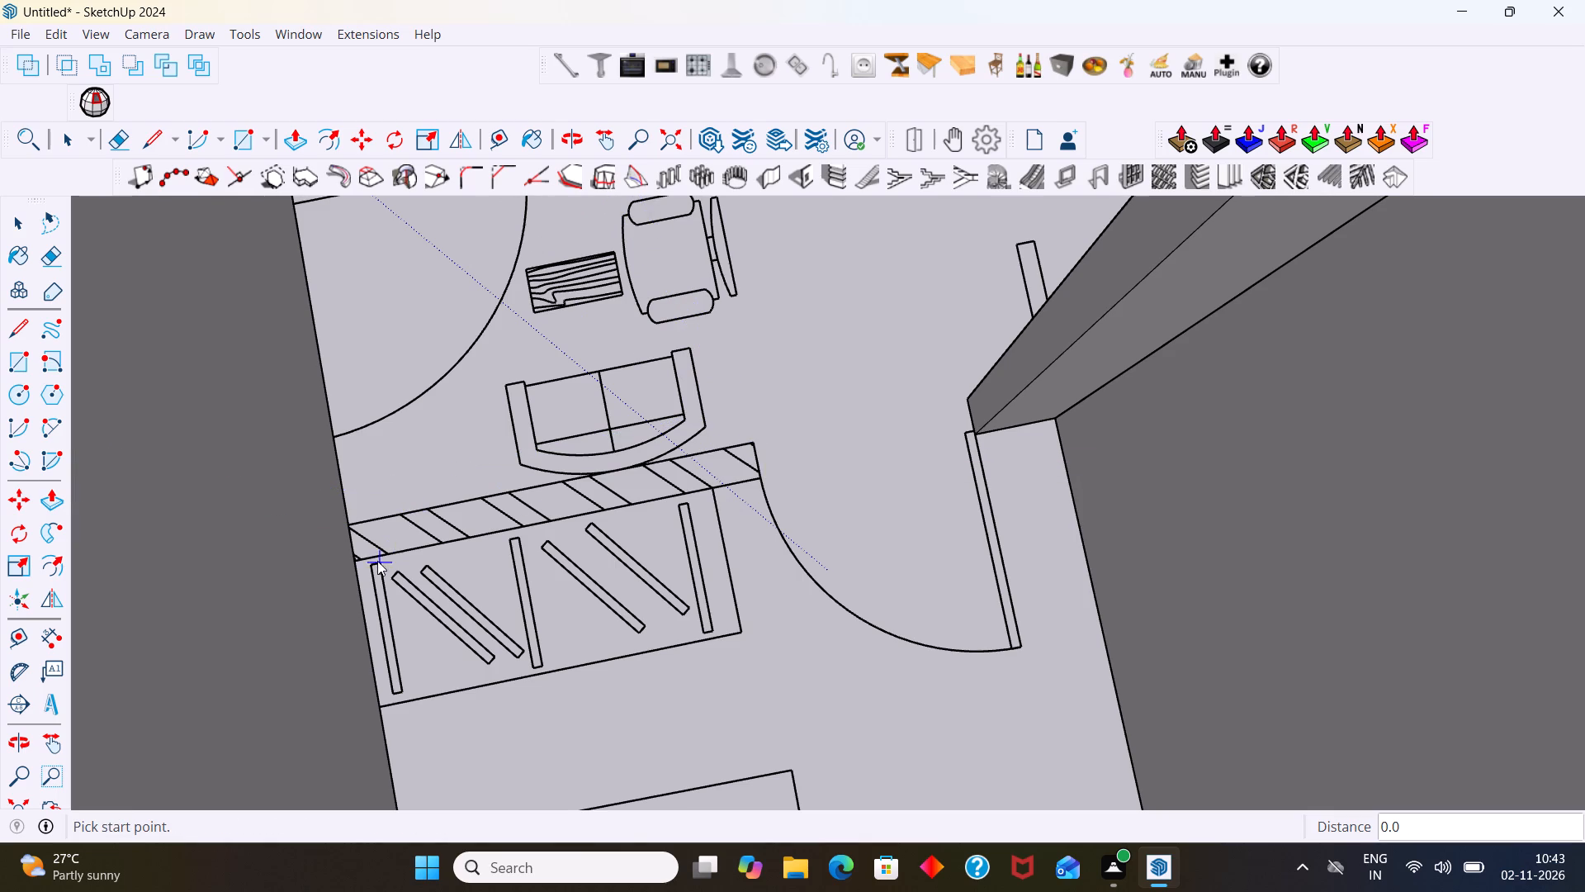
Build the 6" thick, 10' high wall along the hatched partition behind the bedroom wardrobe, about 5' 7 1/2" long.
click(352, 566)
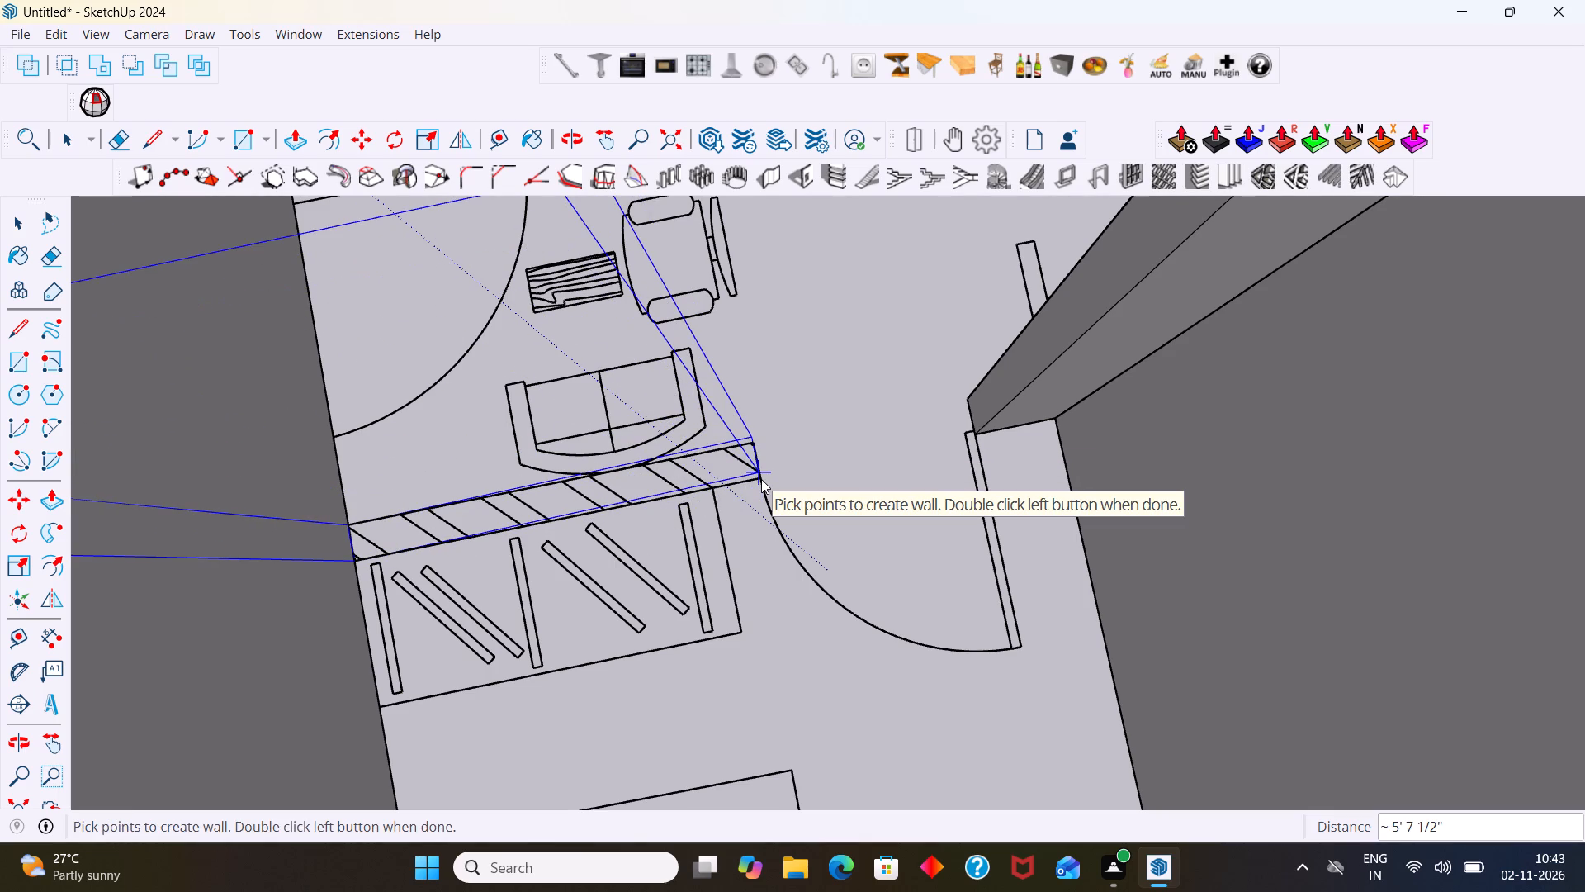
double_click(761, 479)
Examine how the new wardrobe partition wall sits on the hatched plan outline and beside the bedroom door opening.
scroll(761, 479, down, 4)
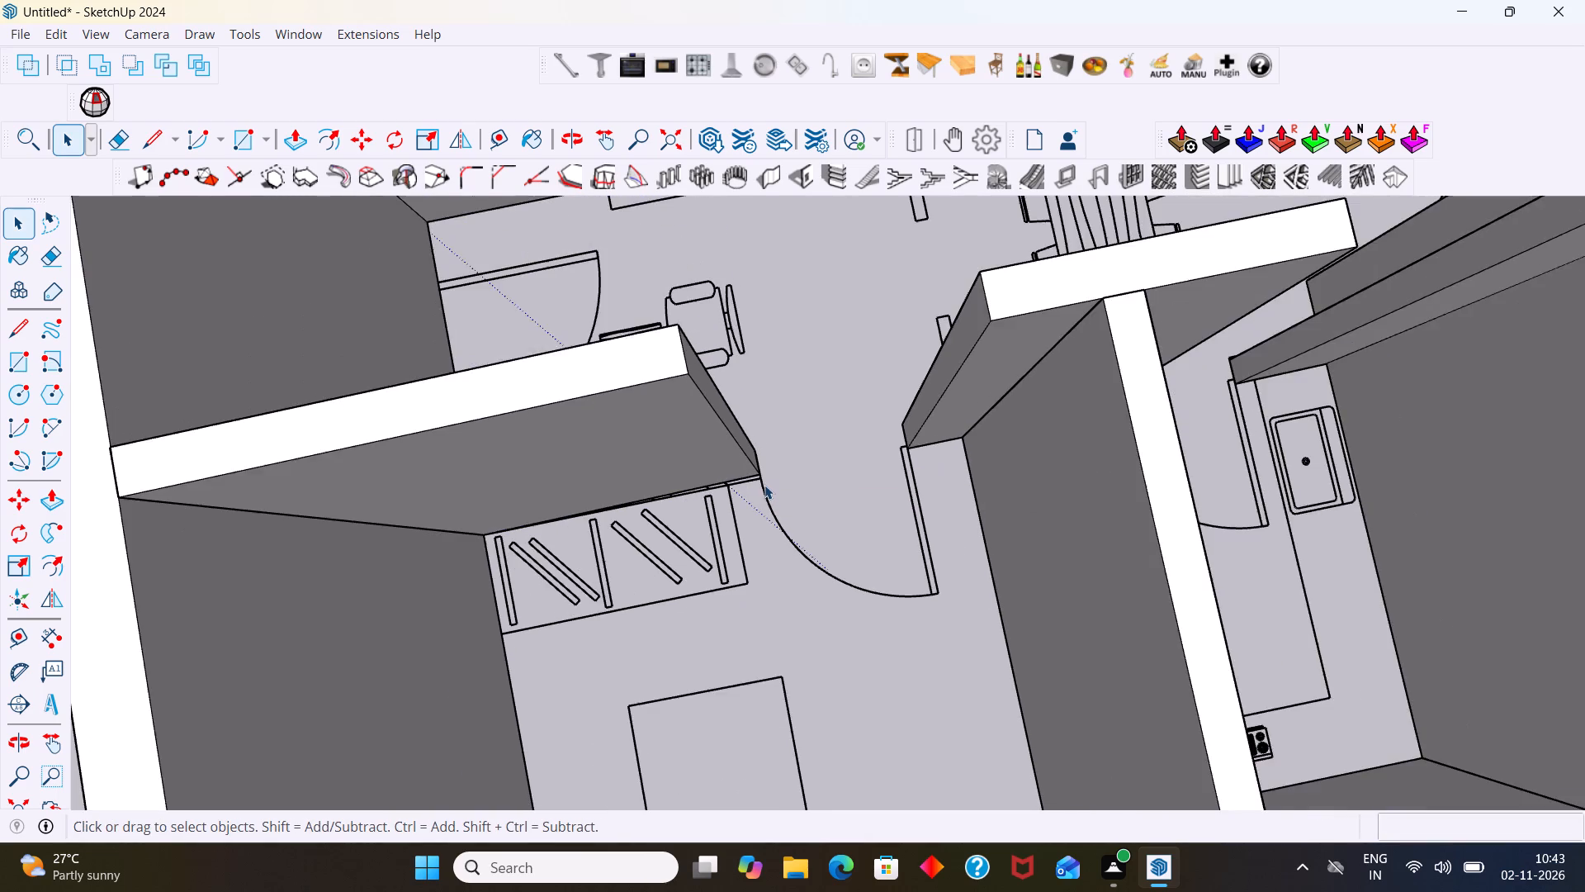
middle_drag(812, 511, 865, 337)
scroll(893, 458, down, 5)
middle_drag(759, 534, 891, 486)
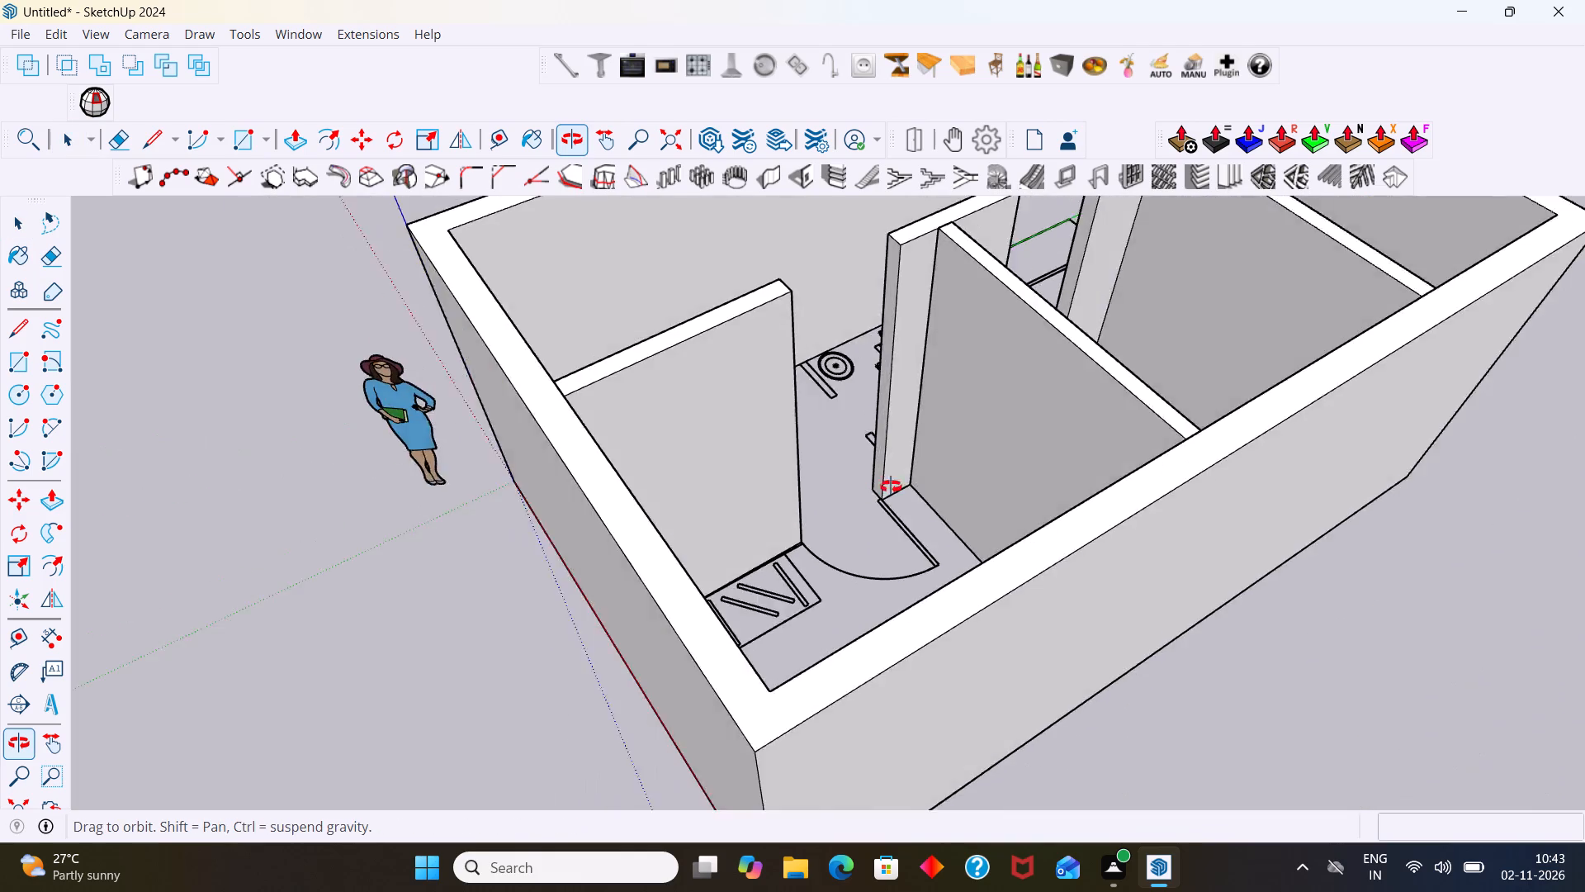
middle_drag(891, 486, 878, 558)
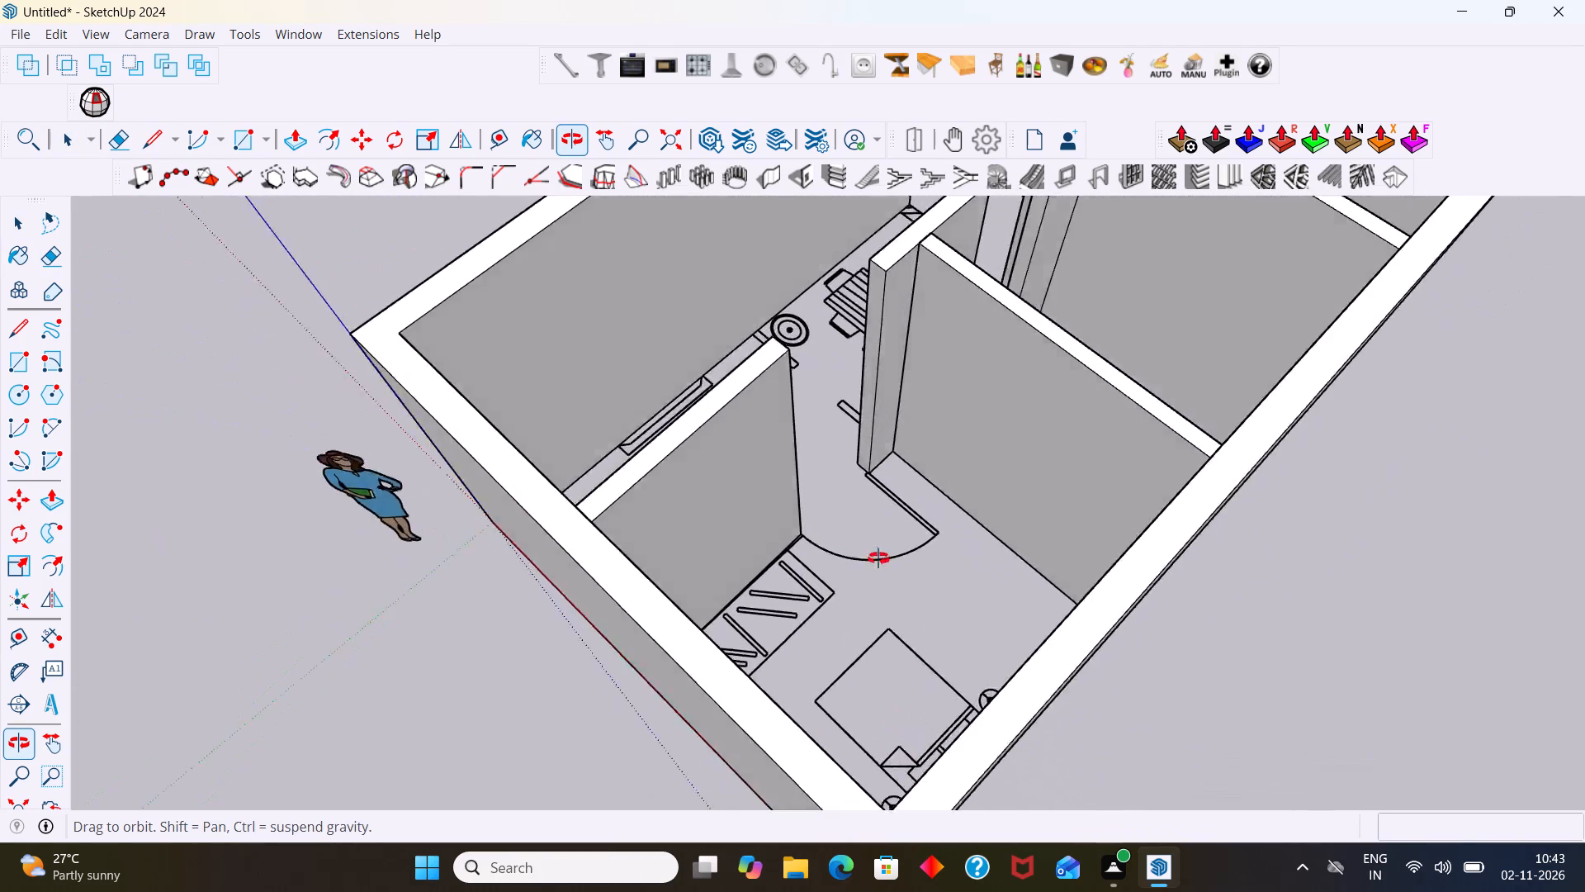
middle_drag(878, 558, 643, 519)
scroll(894, 517, down, 4)
middle_drag(830, 547, 757, 648)
scroll(817, 553, up, 5)
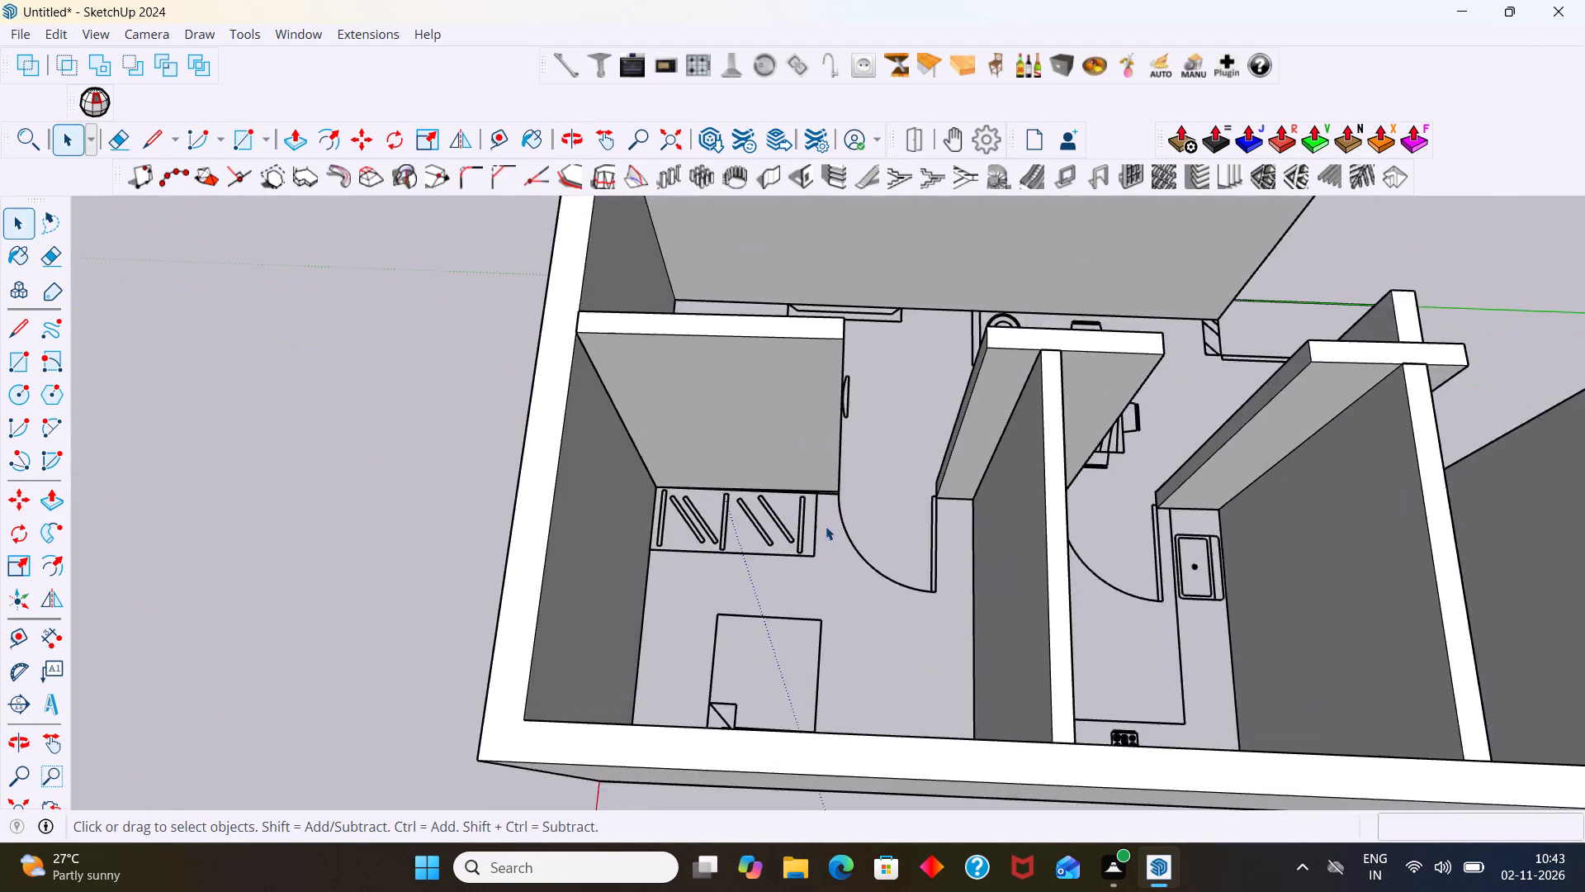
scroll(826, 526, up, 20)
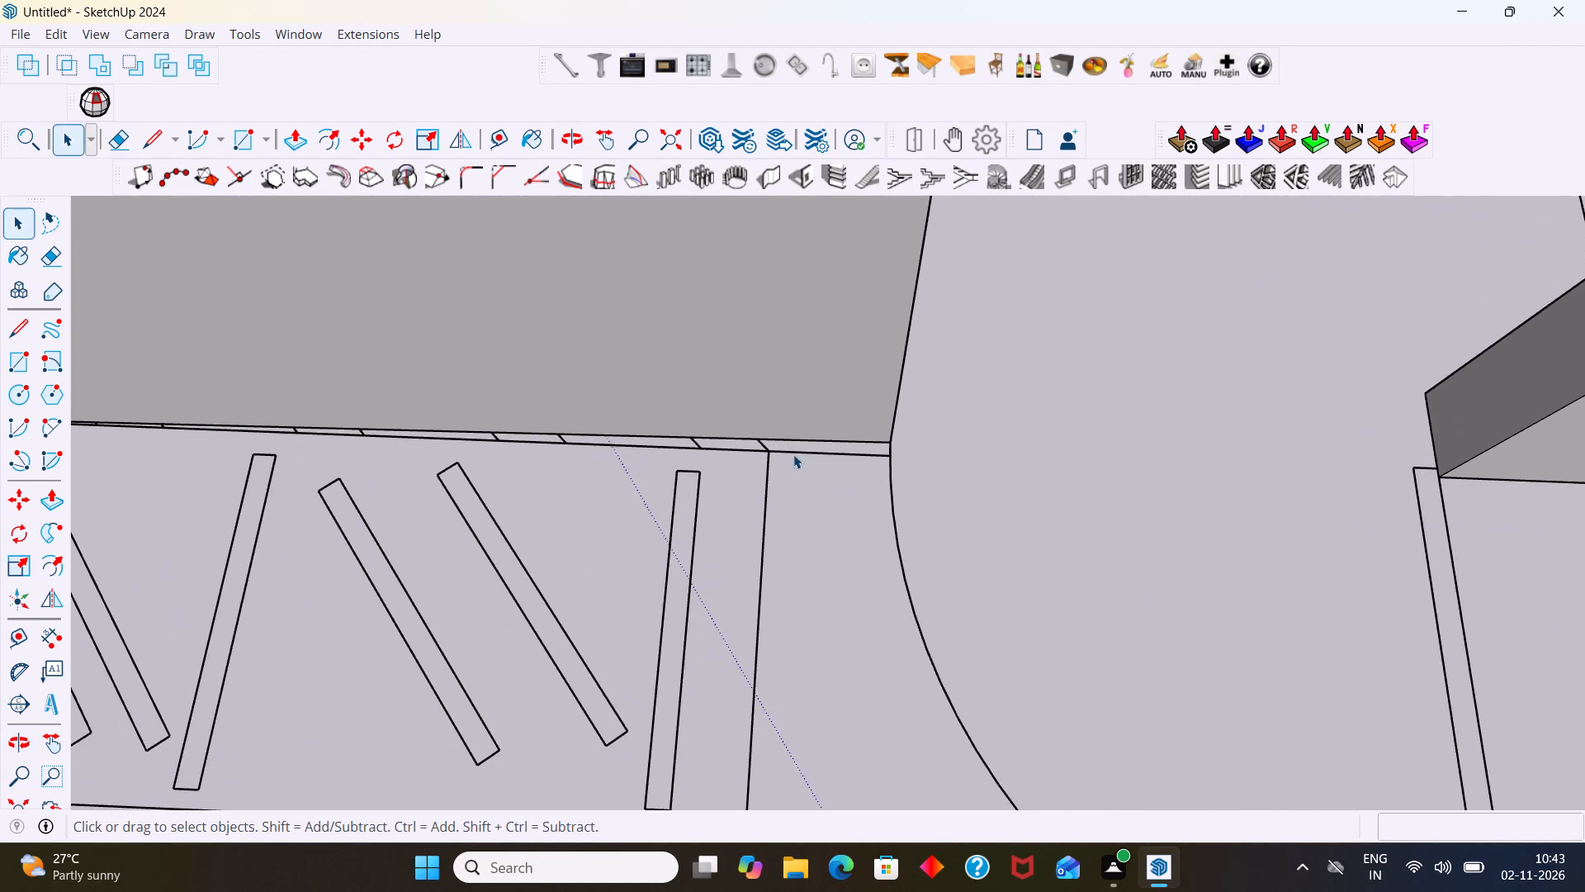
middle_drag(794, 452, 798, 379)
scroll(805, 388, up, 1)
scroll(805, 413, down, 15)
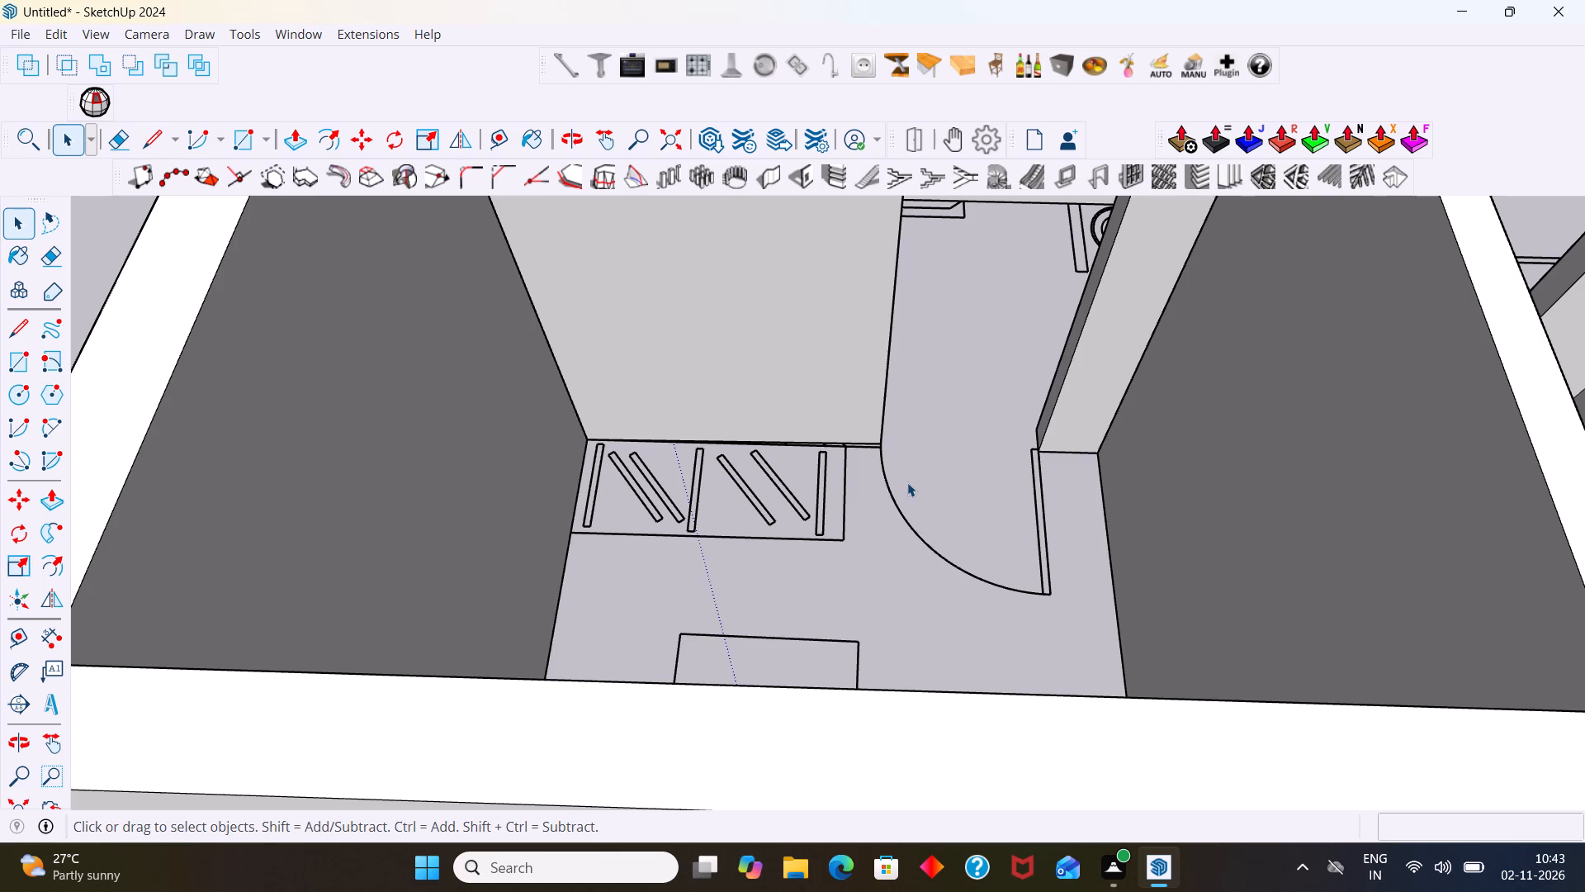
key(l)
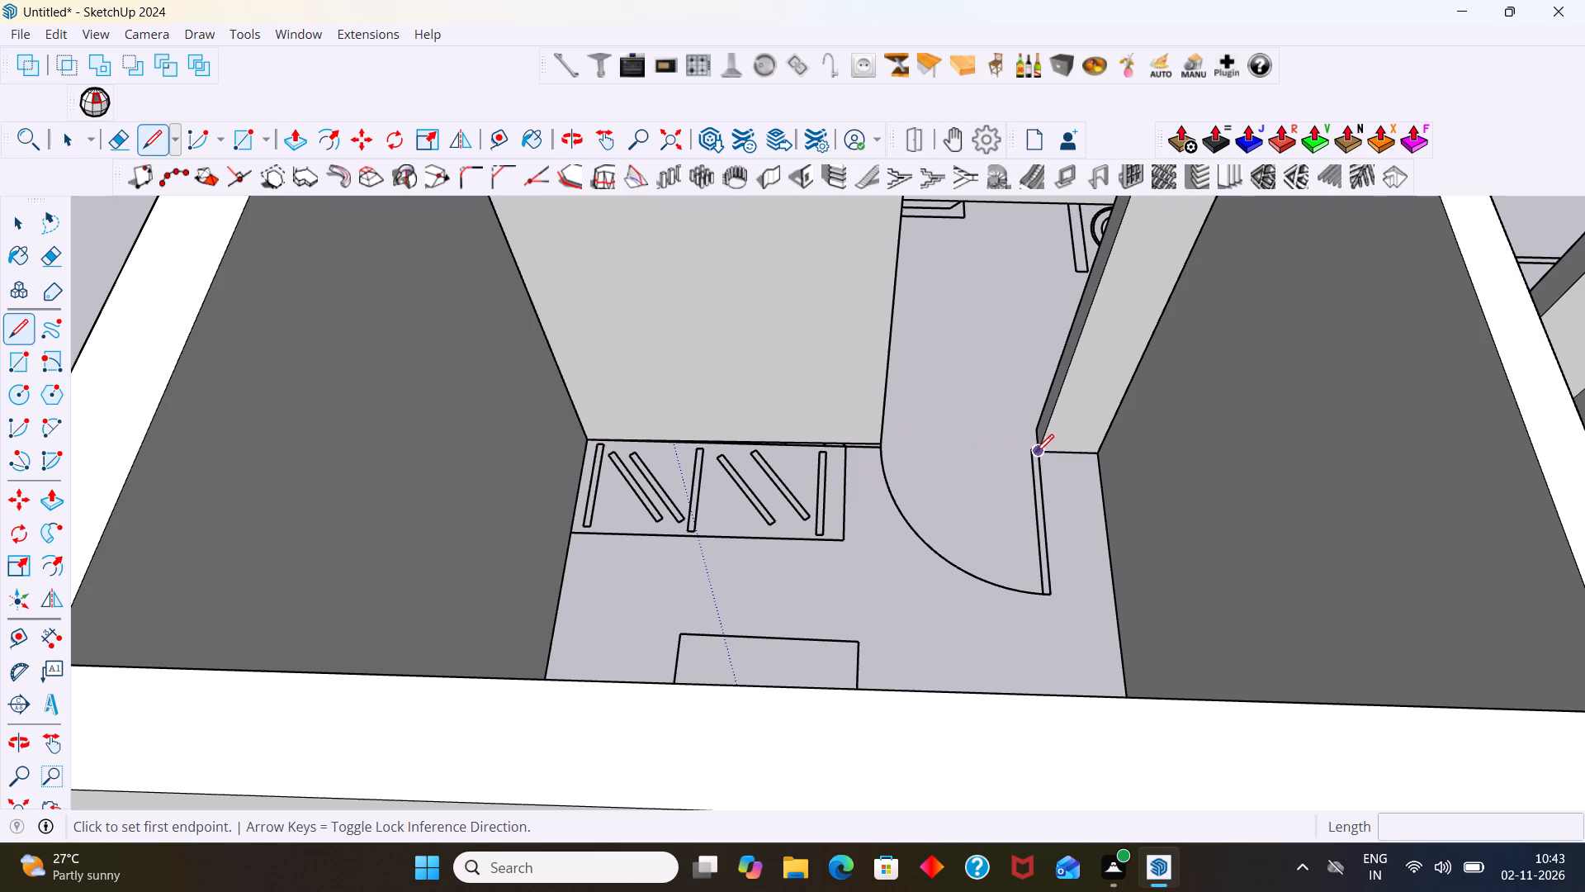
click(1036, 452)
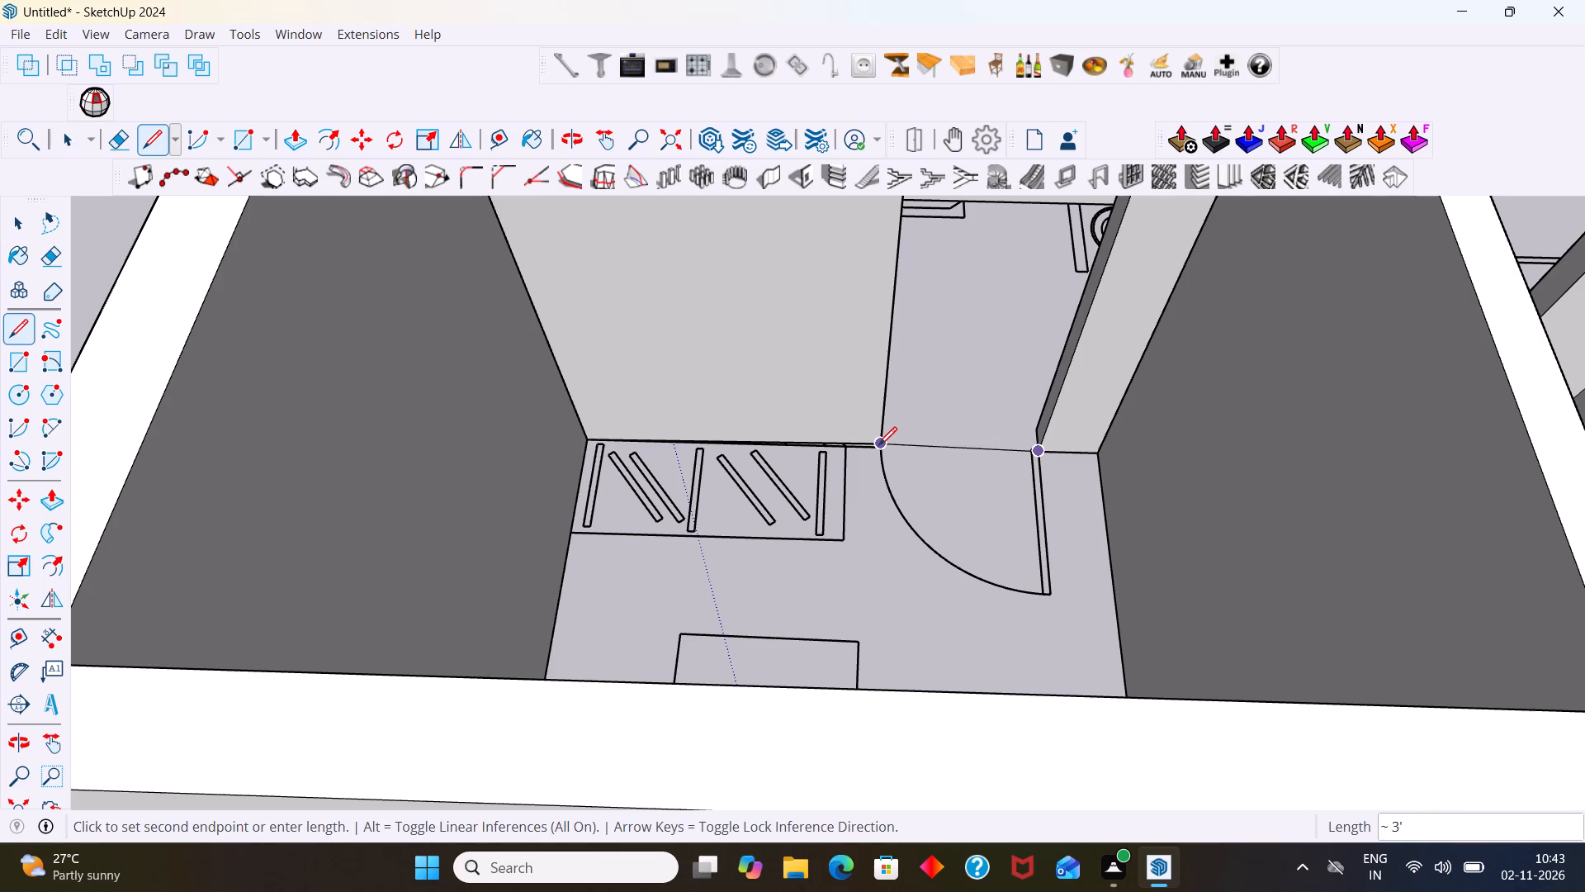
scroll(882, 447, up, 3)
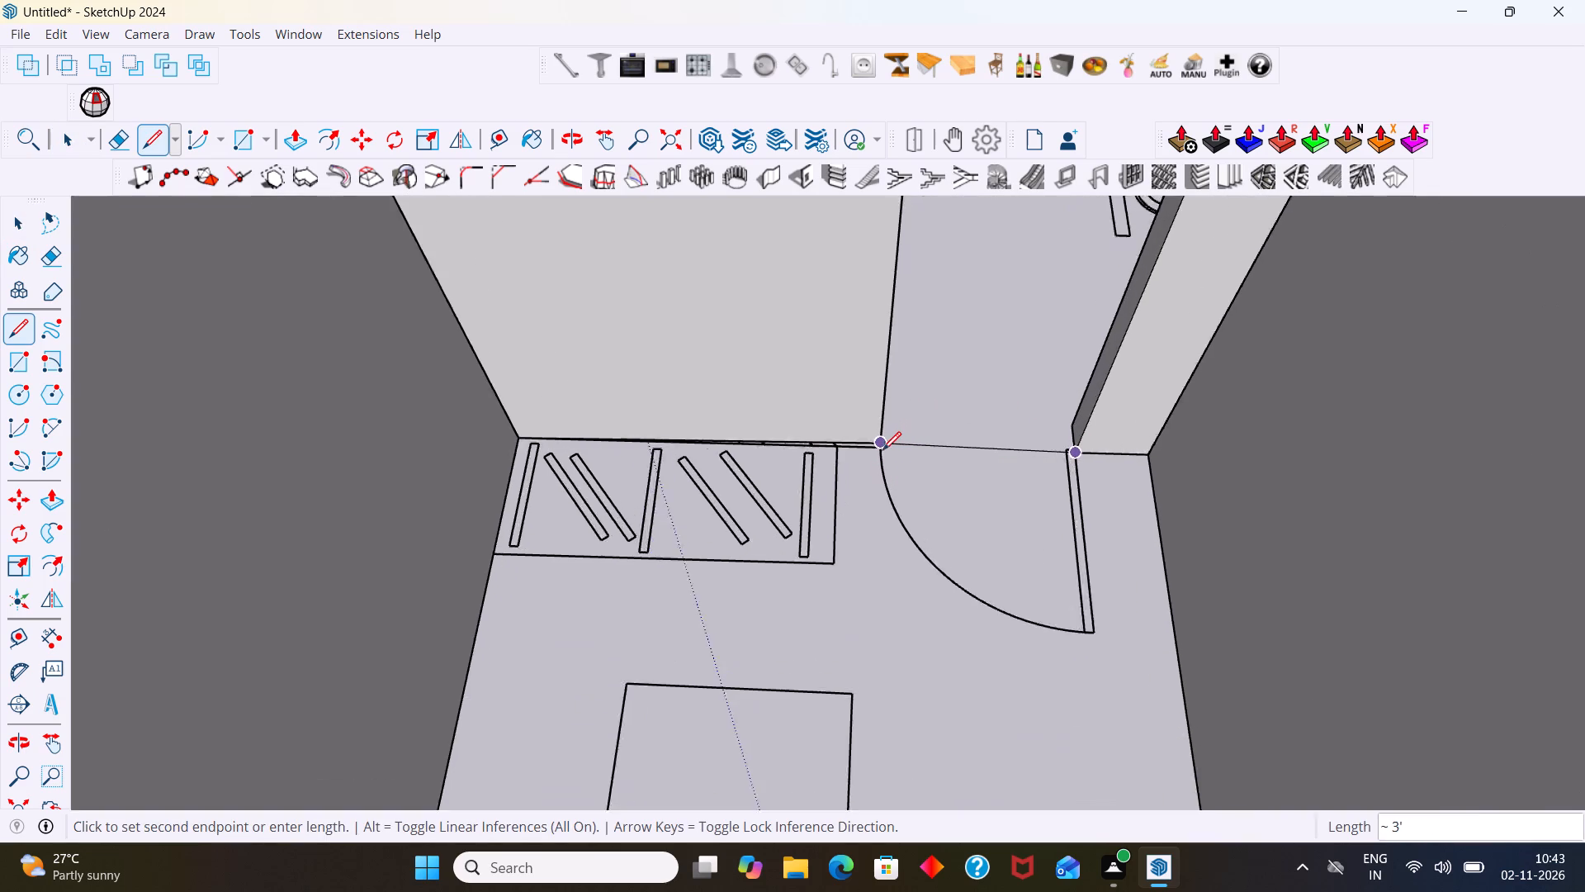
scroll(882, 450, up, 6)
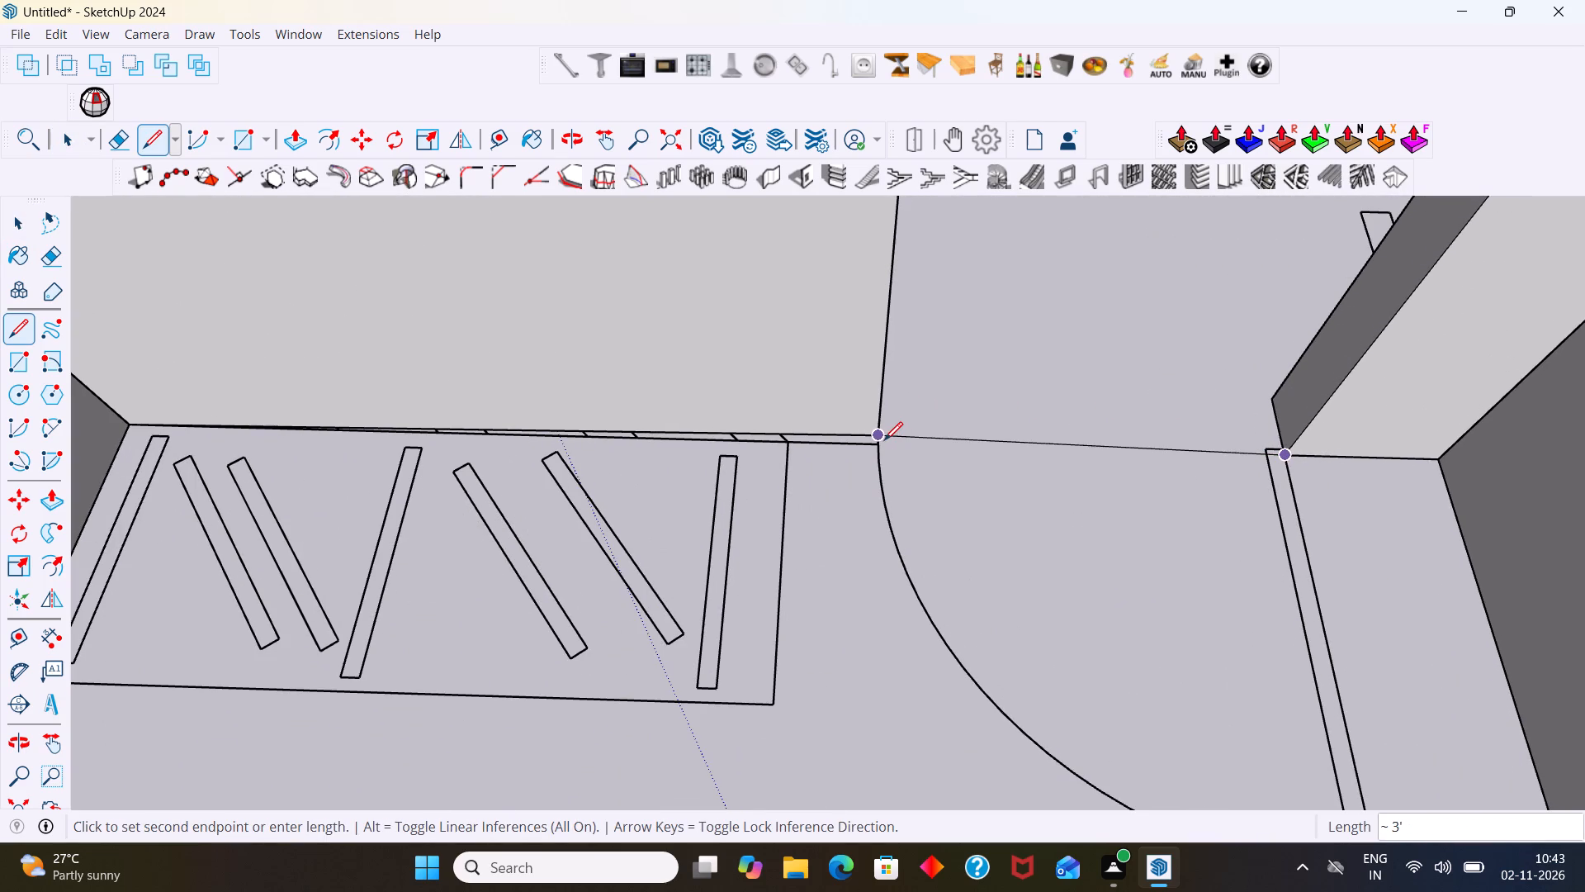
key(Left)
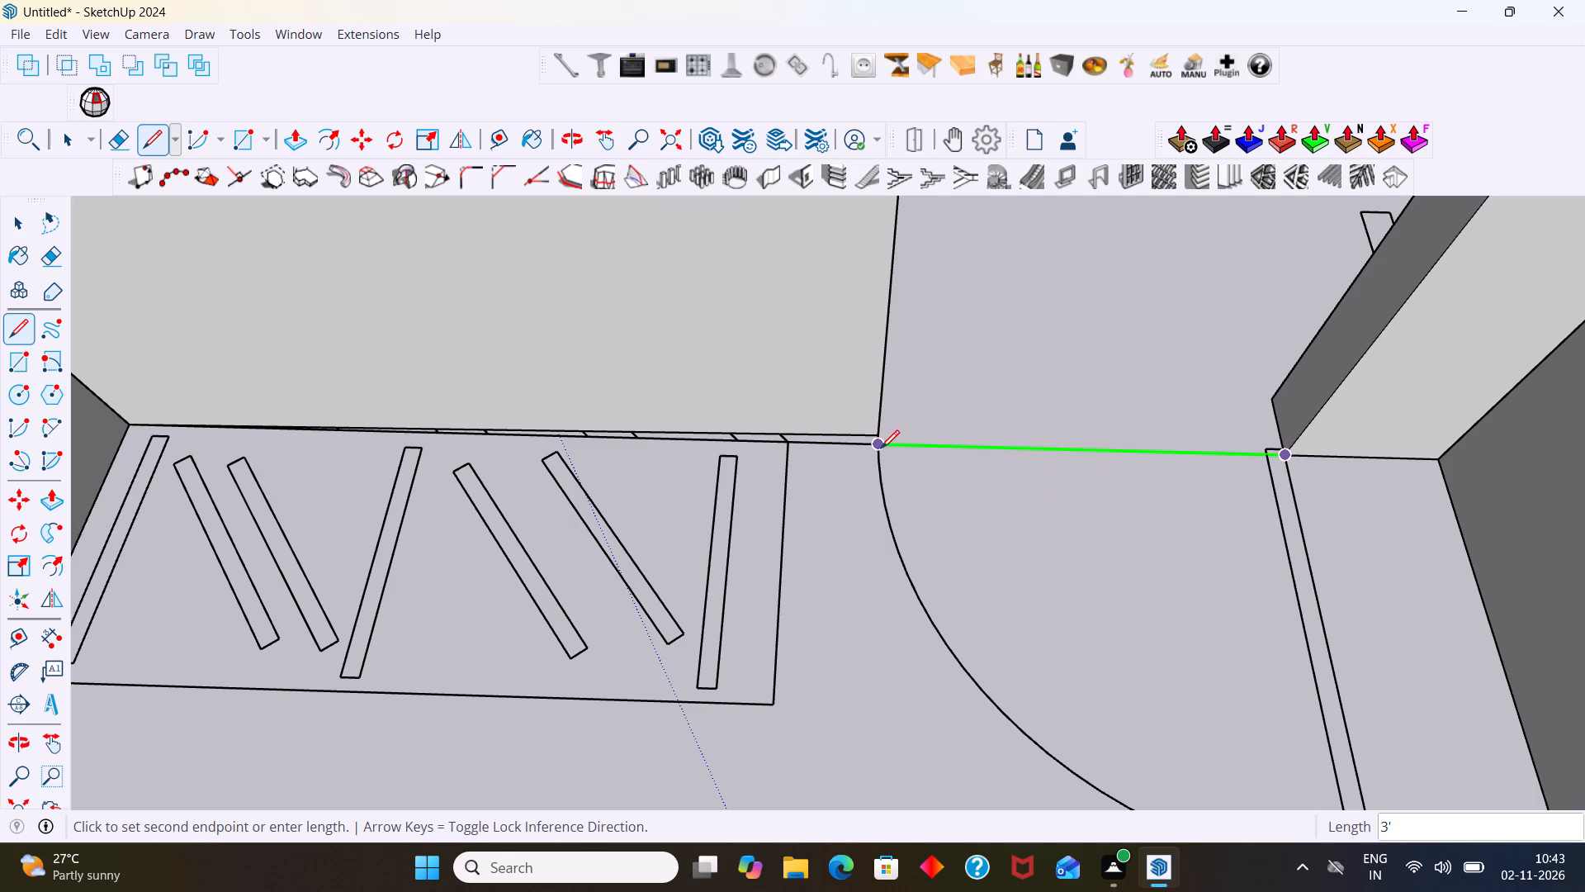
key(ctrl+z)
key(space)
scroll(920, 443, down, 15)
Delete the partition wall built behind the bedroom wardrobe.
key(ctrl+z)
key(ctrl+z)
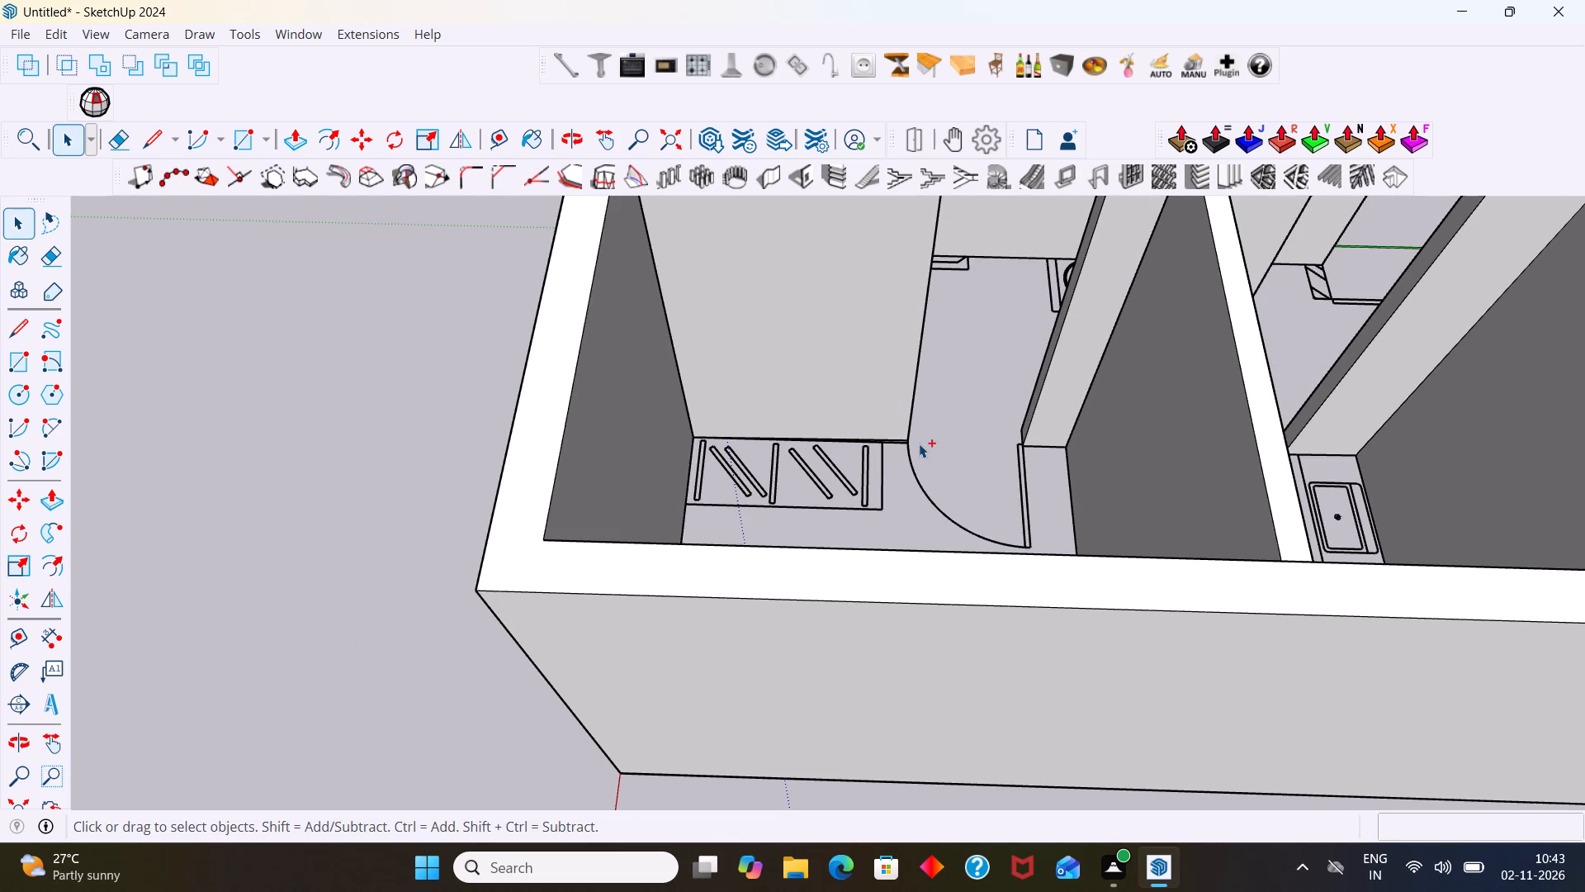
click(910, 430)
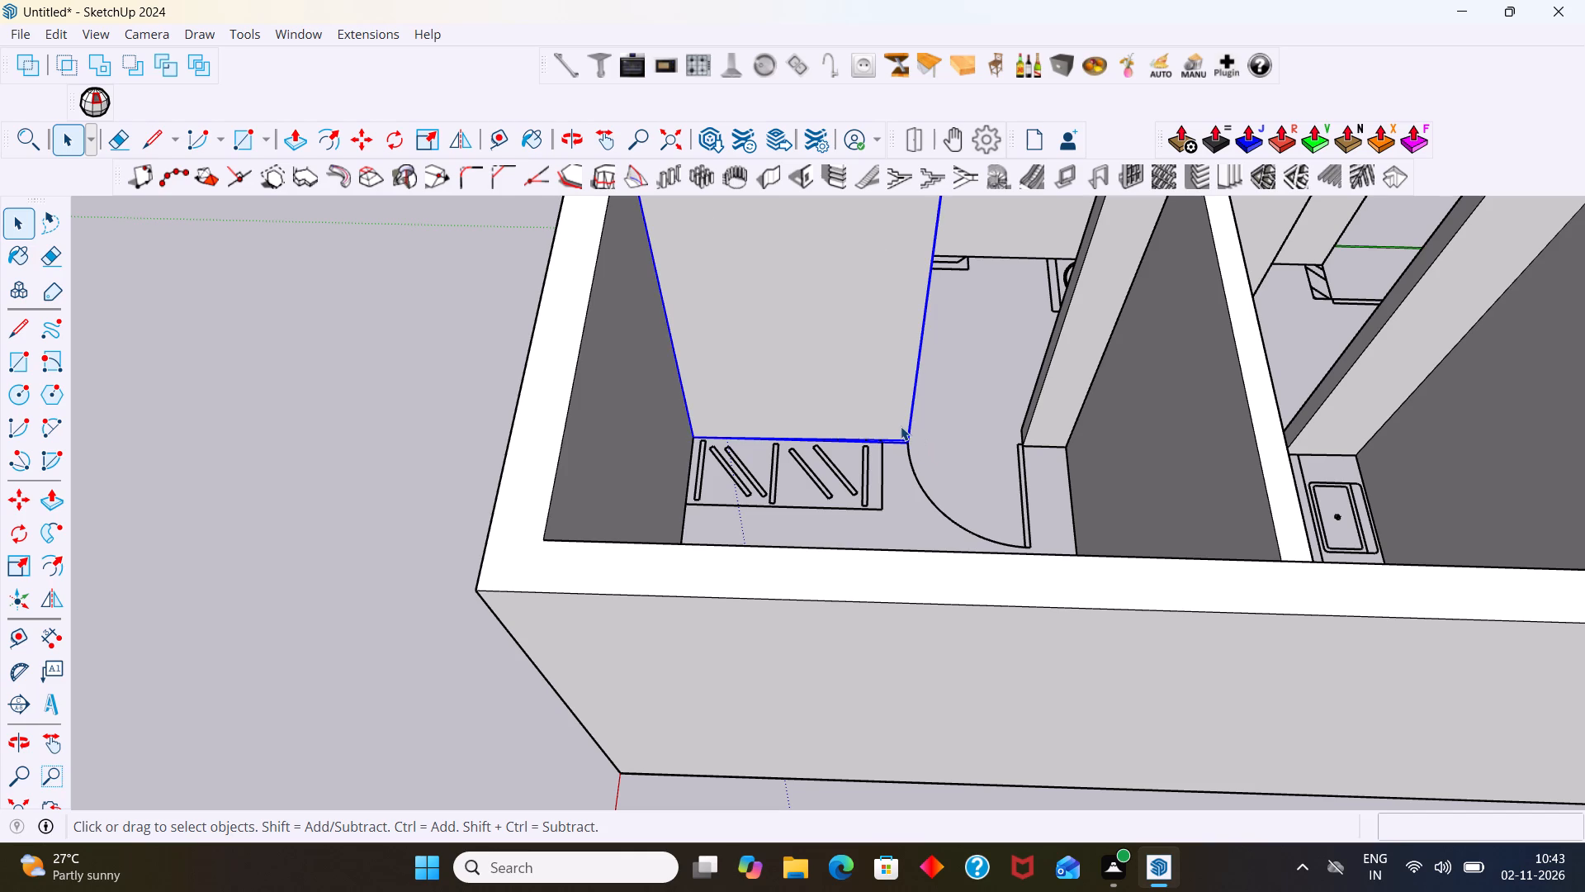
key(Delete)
Examine the hatched wardrobe partition and the bedroom door opening on the plan from several angles.
scroll(892, 431, down, 3)
middle_drag(851, 446, 900, 546)
scroll(867, 439, up, 8)
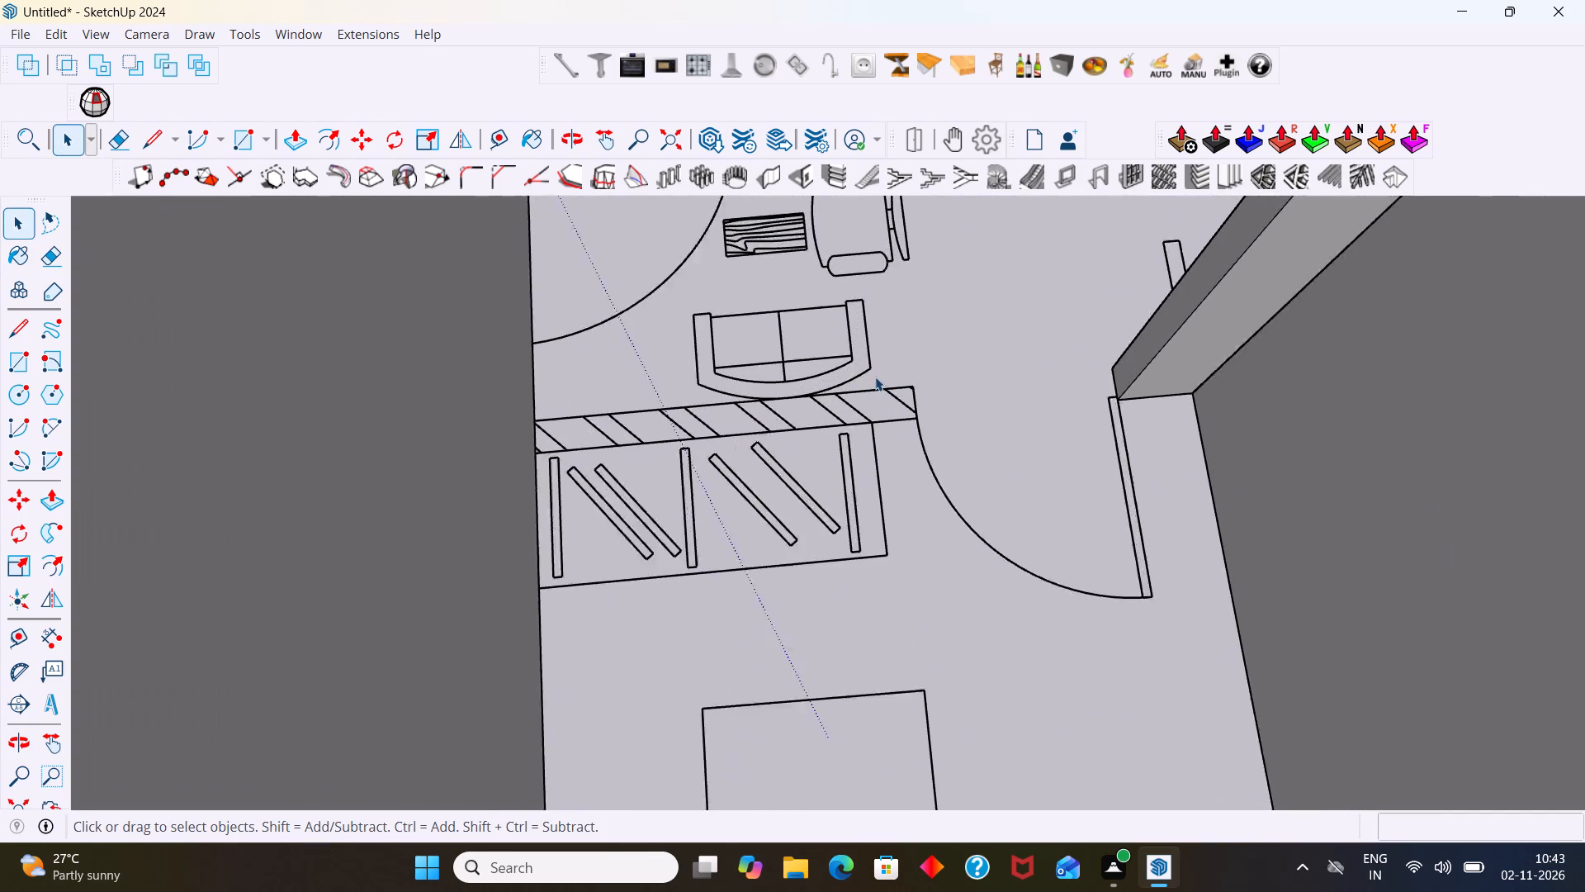
scroll(875, 377, up, 7)
middle_drag(917, 397, 893, 365)
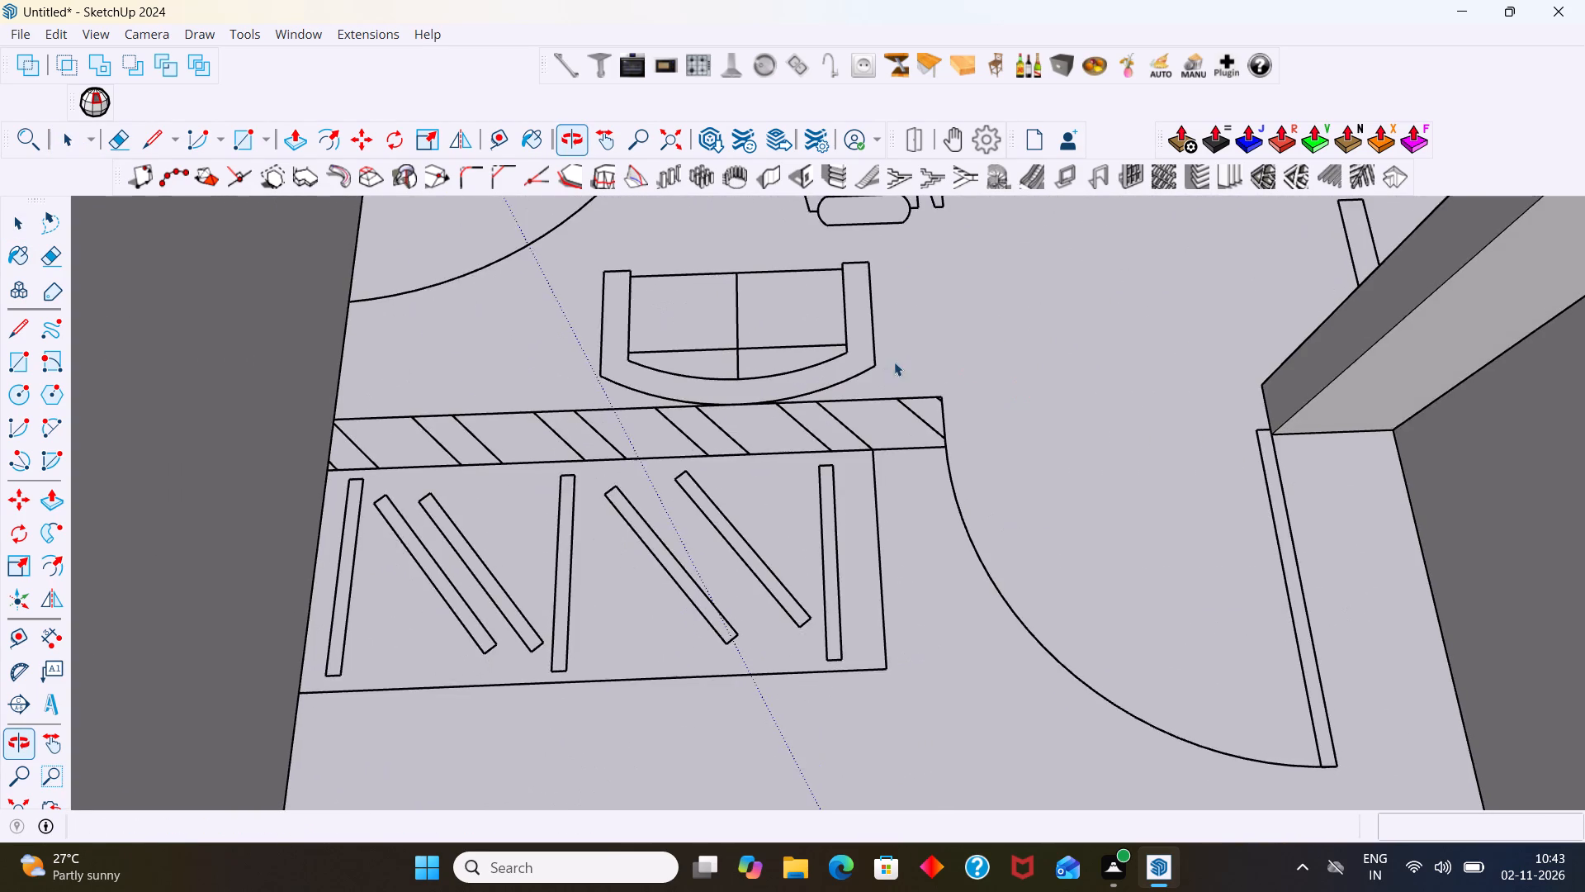
scroll(899, 358, down, 6)
middle_drag(1005, 378, 1095, 366)
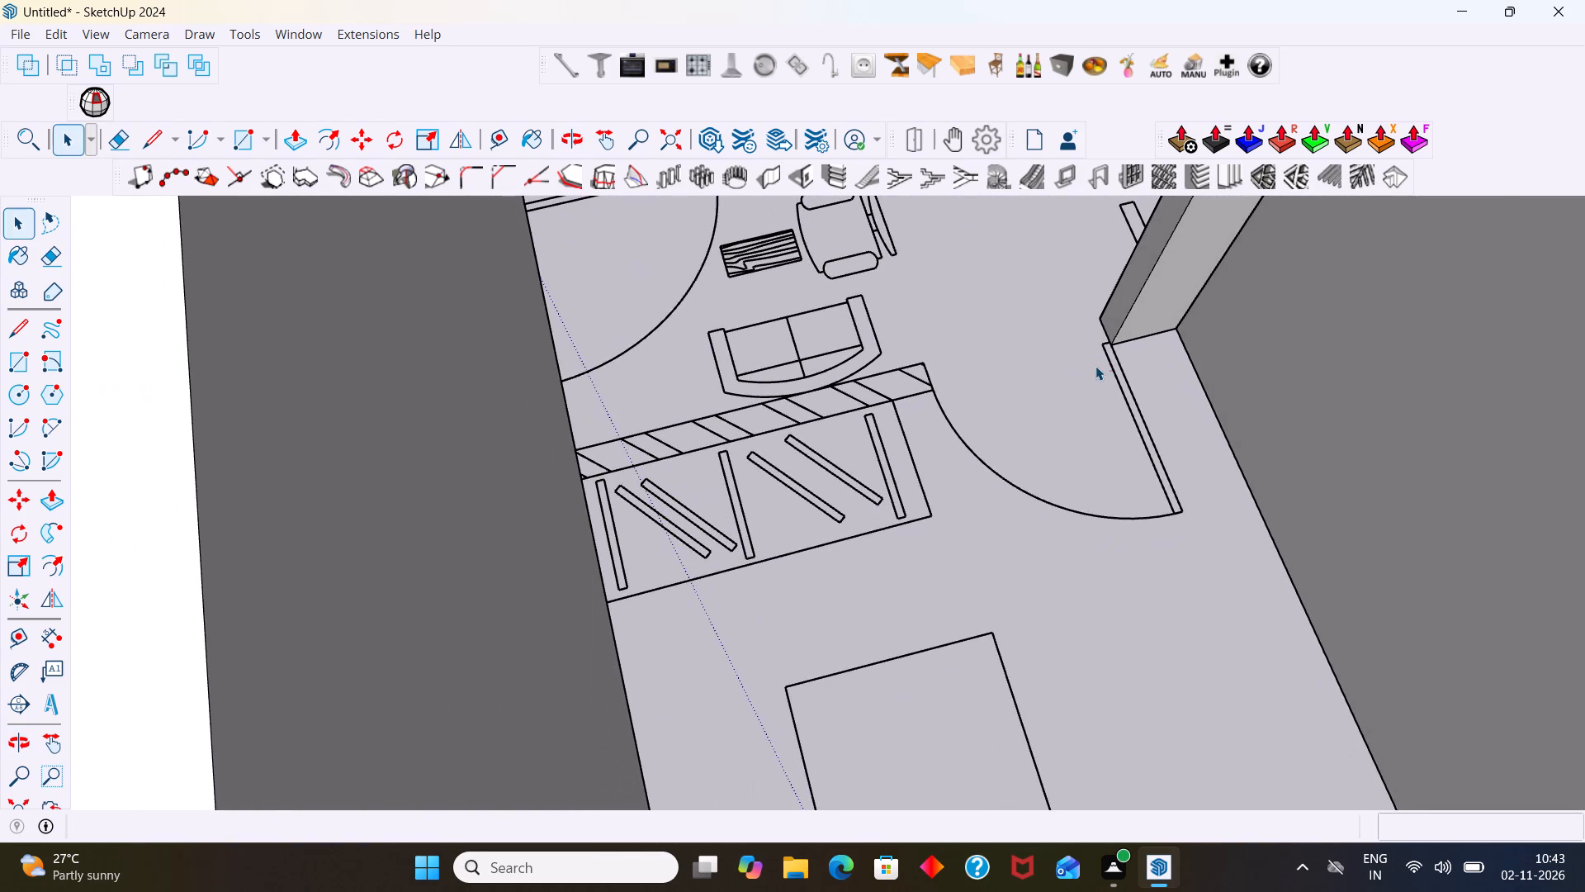
shift+middle_drag(1091, 368, 1058, 585)
scroll(1044, 570, down, 6)
middle_drag(1043, 562, 1506, 603)
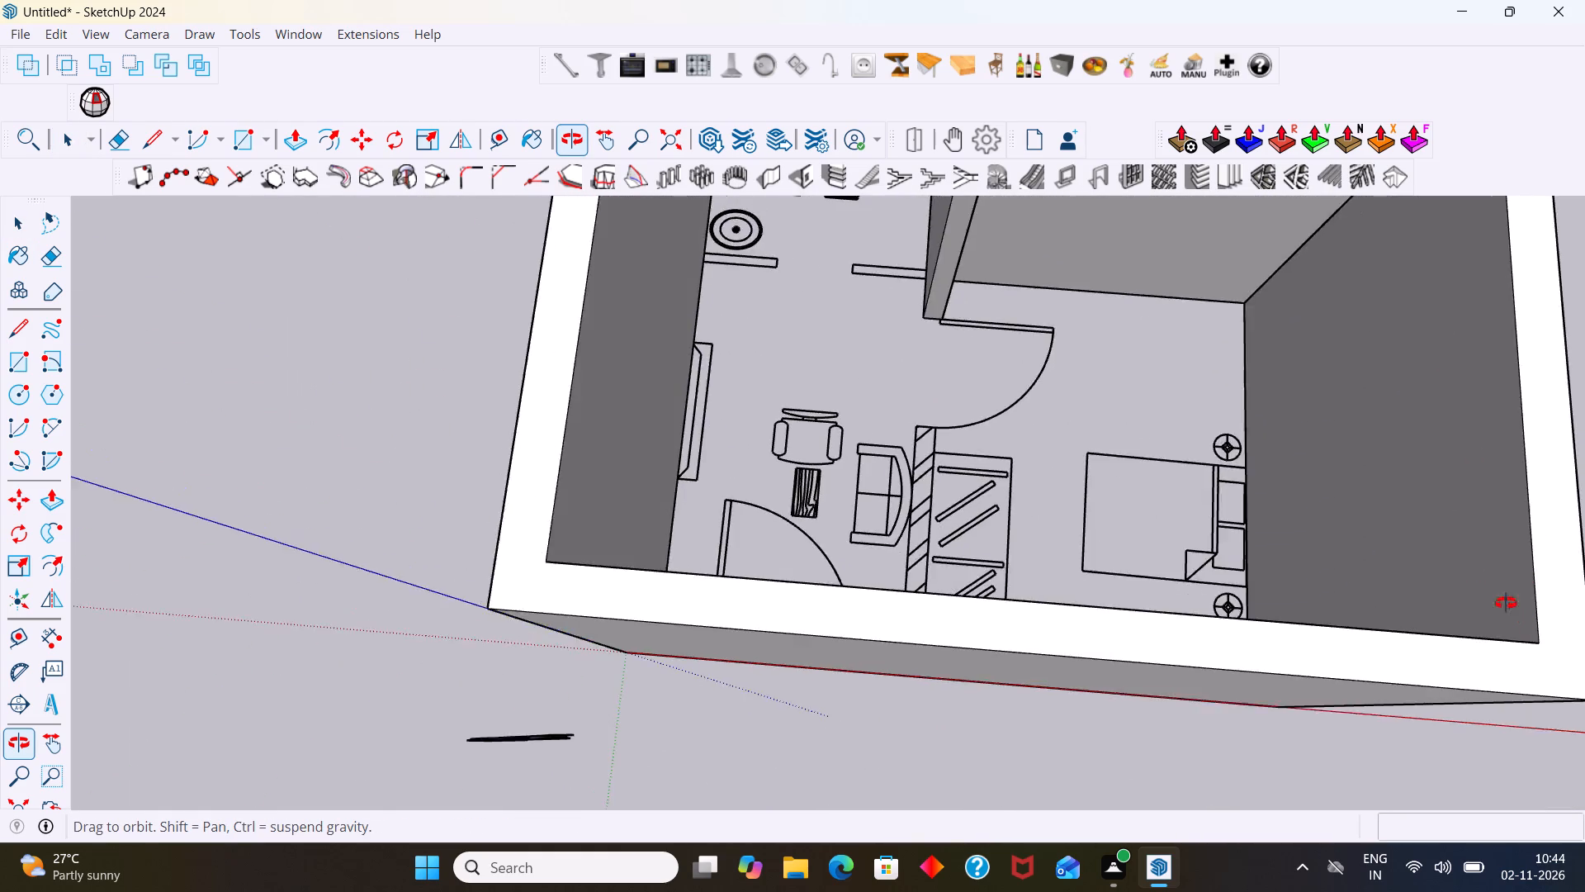
middle_drag(1506, 603, 1437, 564)
scroll(1020, 443, up, 2)
scroll(1020, 432, down, 4)
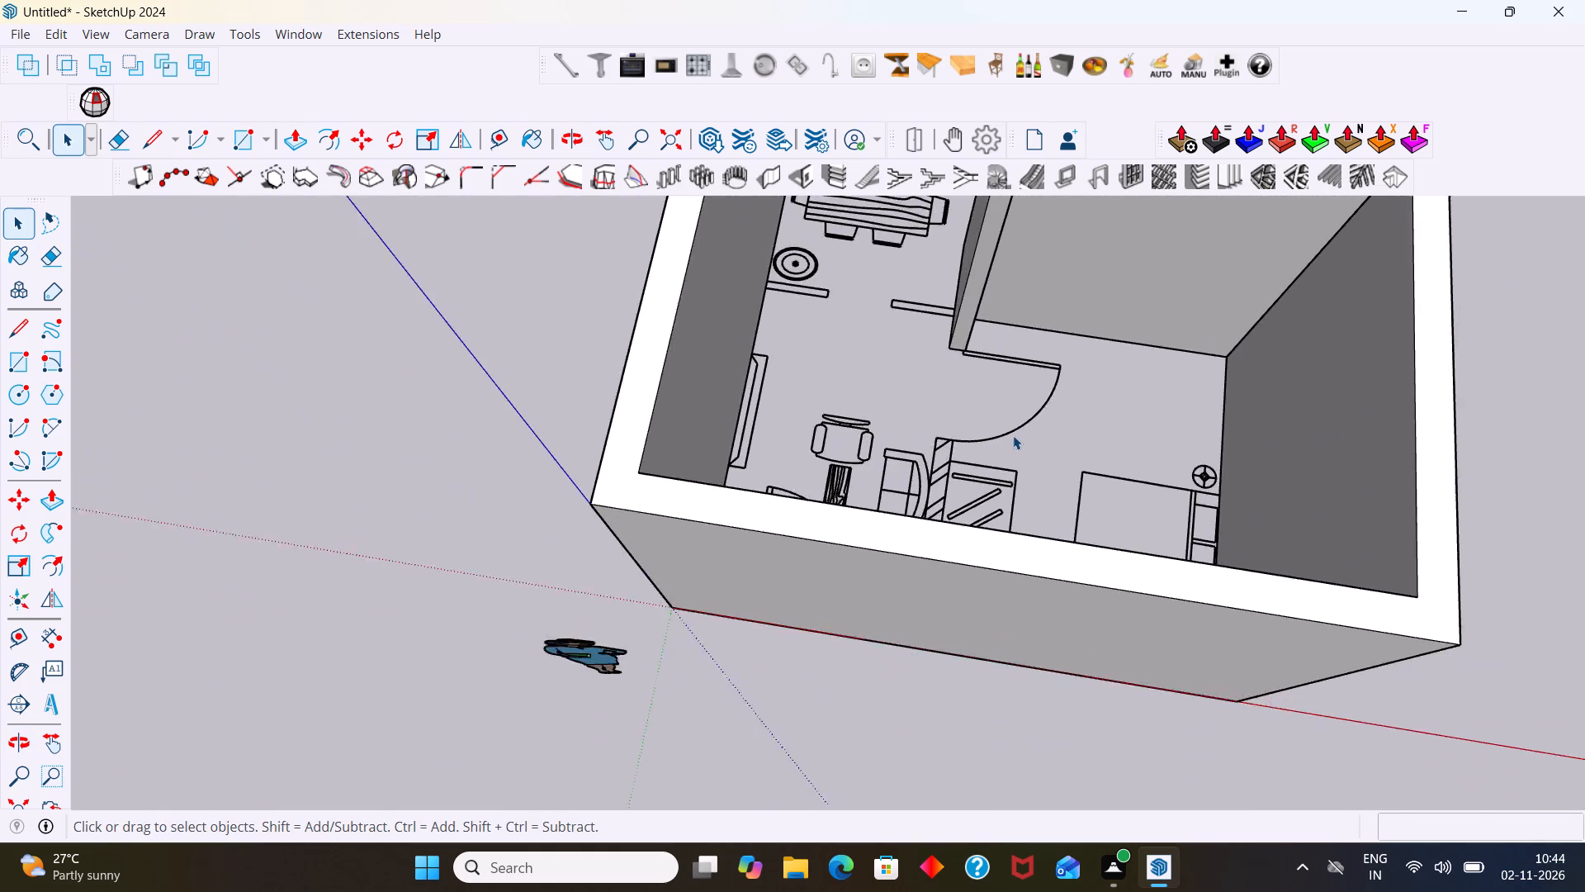
Examine the whole house model from several angles for plan partitions that still need walls.
middle_drag(1013, 435, 641, 436)
scroll(1012, 502, down, 8)
middle_drag(1073, 555, 898, 474)
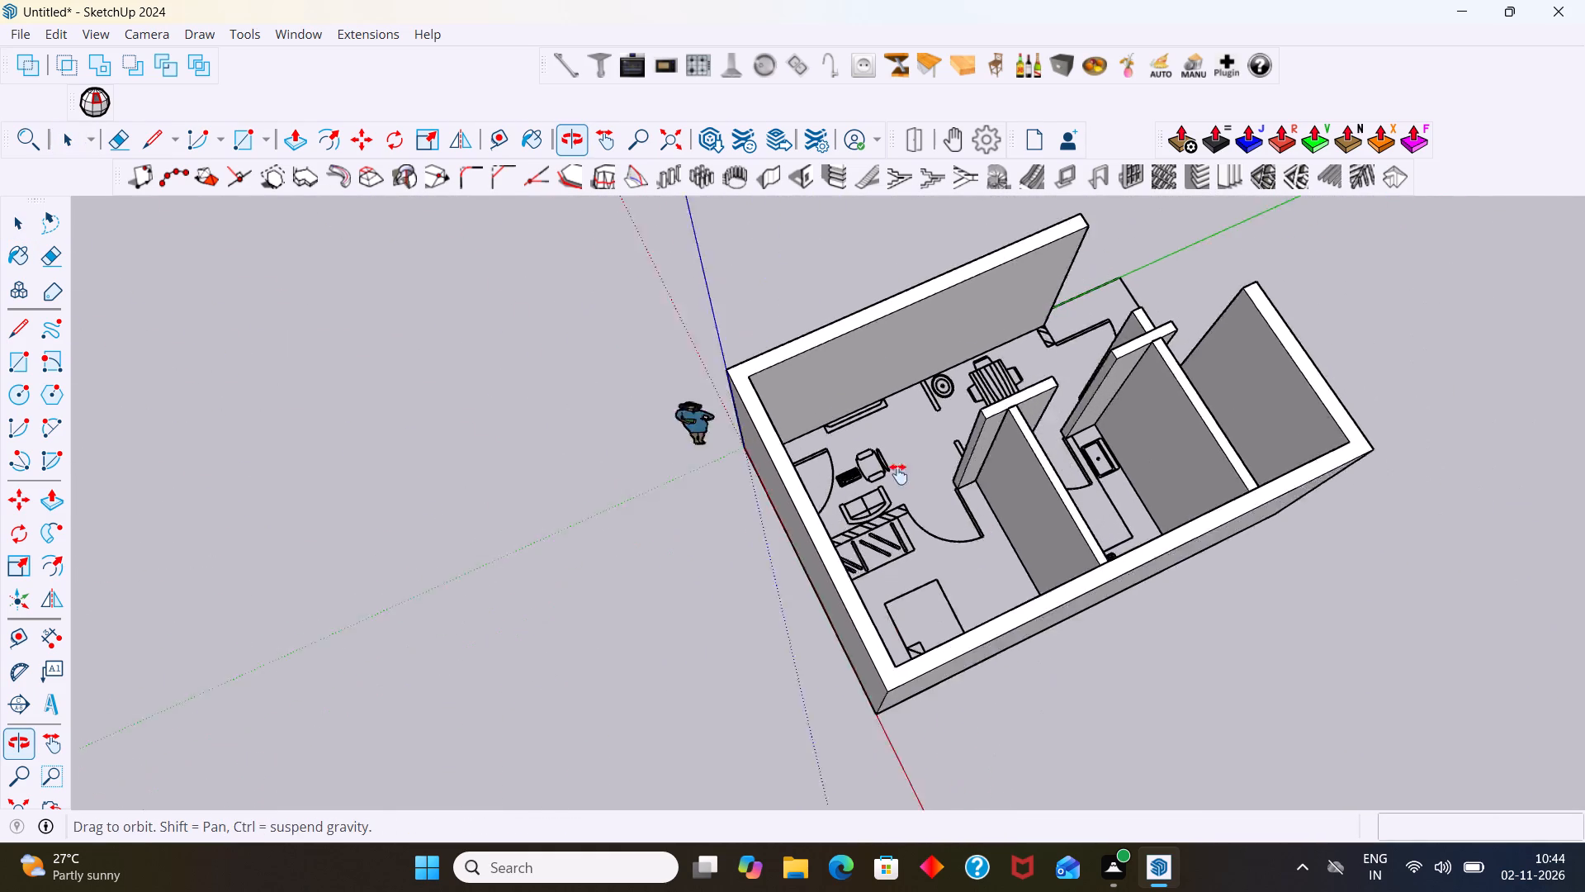
middle_drag(898, 474, 816, 457)
scroll(809, 454, up, 9)
middle_drag(727, 467, 646, 419)
scroll(739, 423, up, 2)
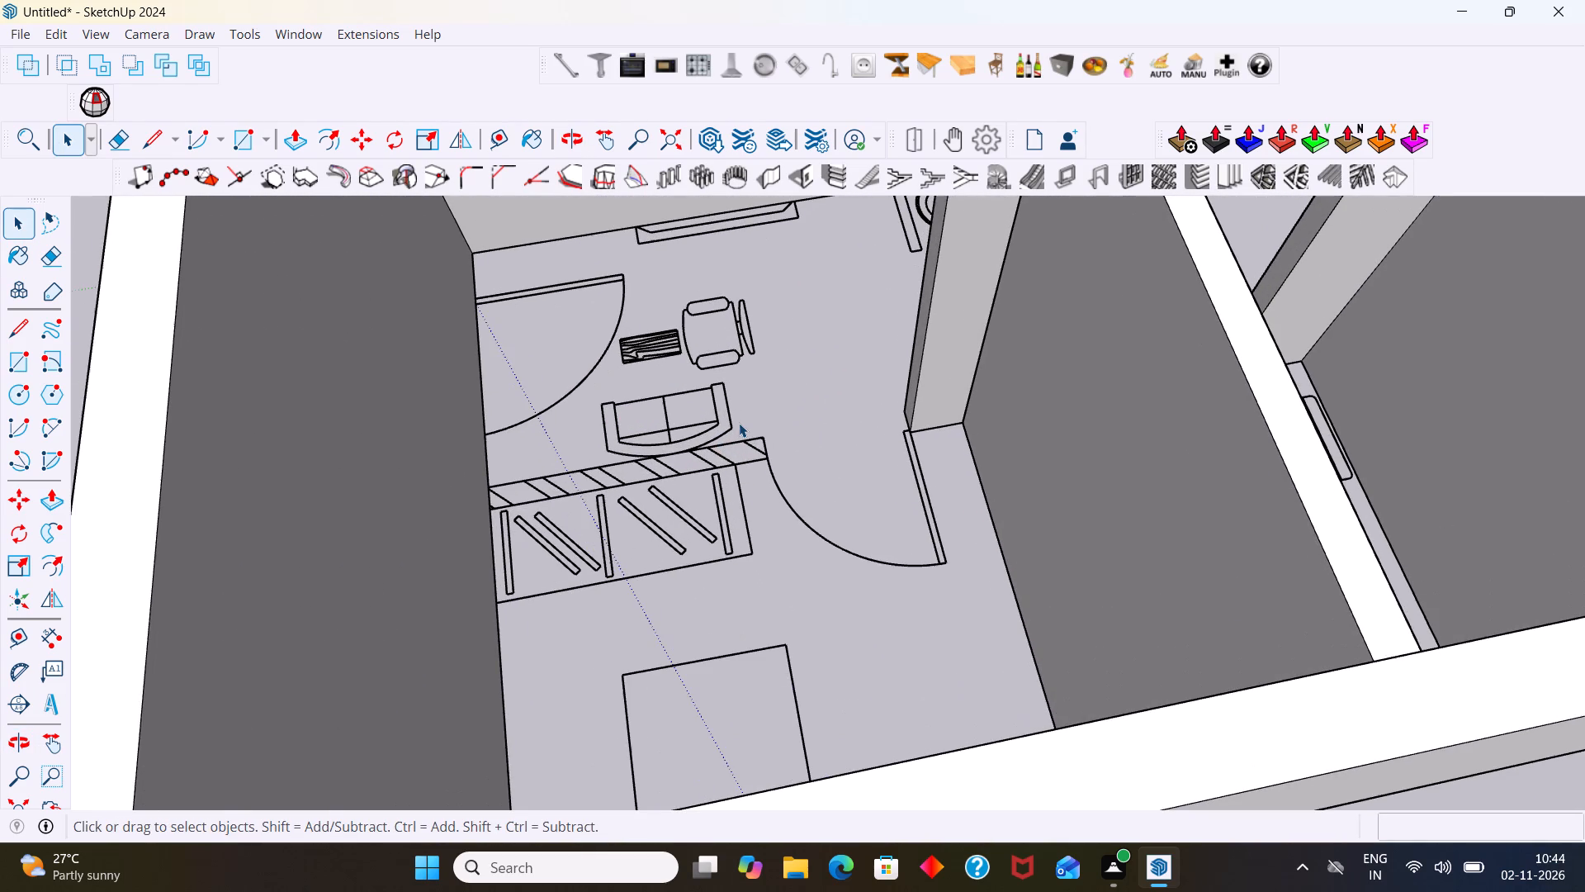
middle_drag(854, 452, 979, 435)
scroll(889, 426, down, 9)
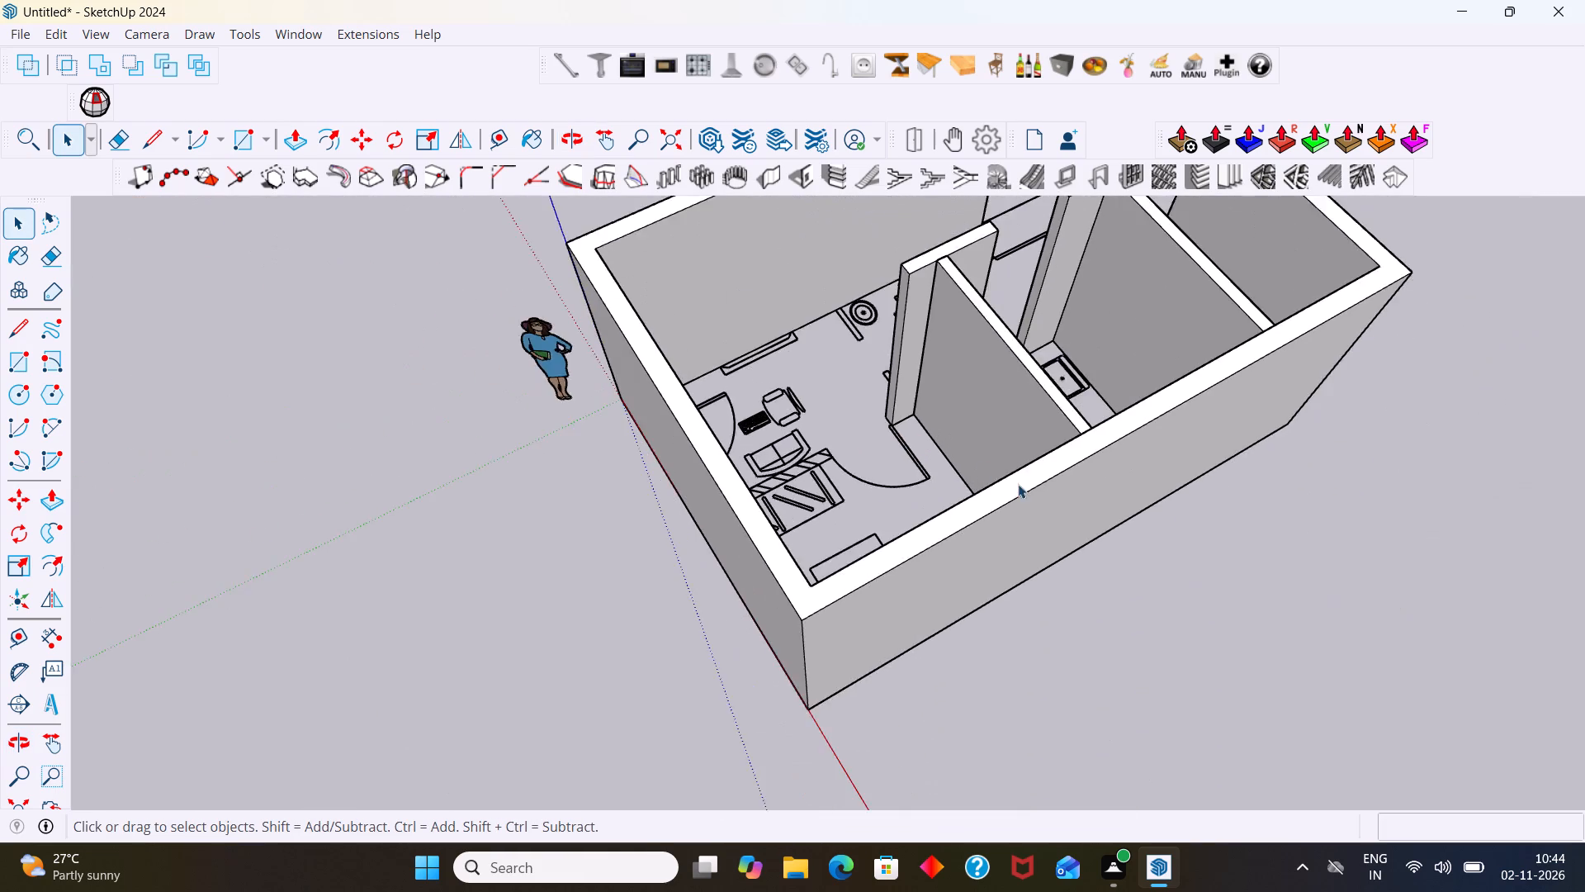
scroll(1018, 484, down, 3)
shift+middle_drag(1025, 474, 850, 426)
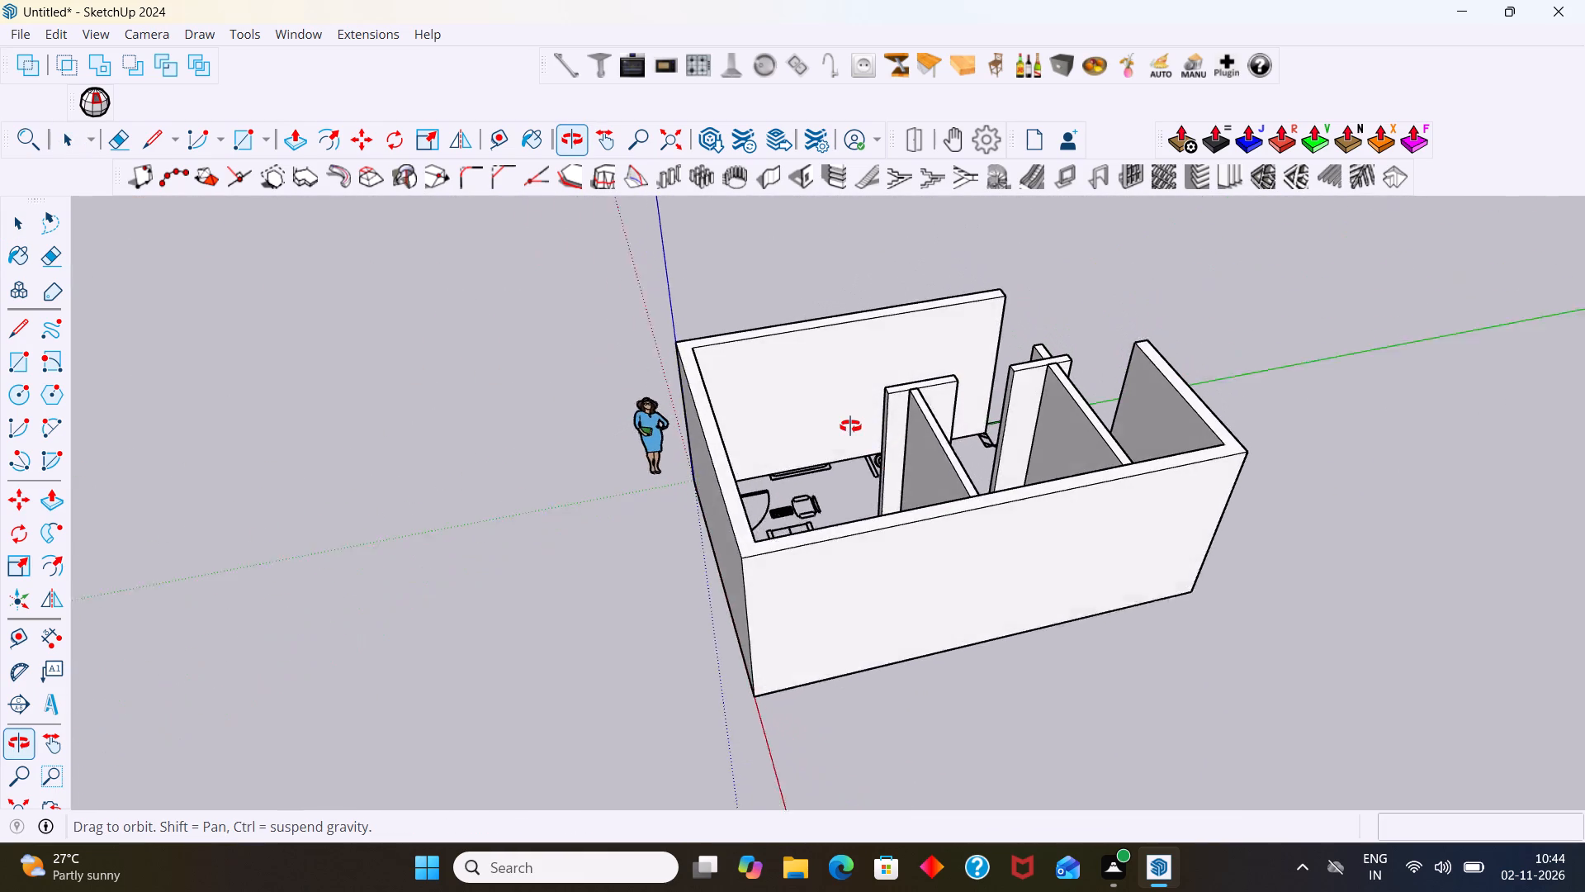
shift+middle_drag(850, 426, 844, 424)
scroll(1097, 458, up, 2)
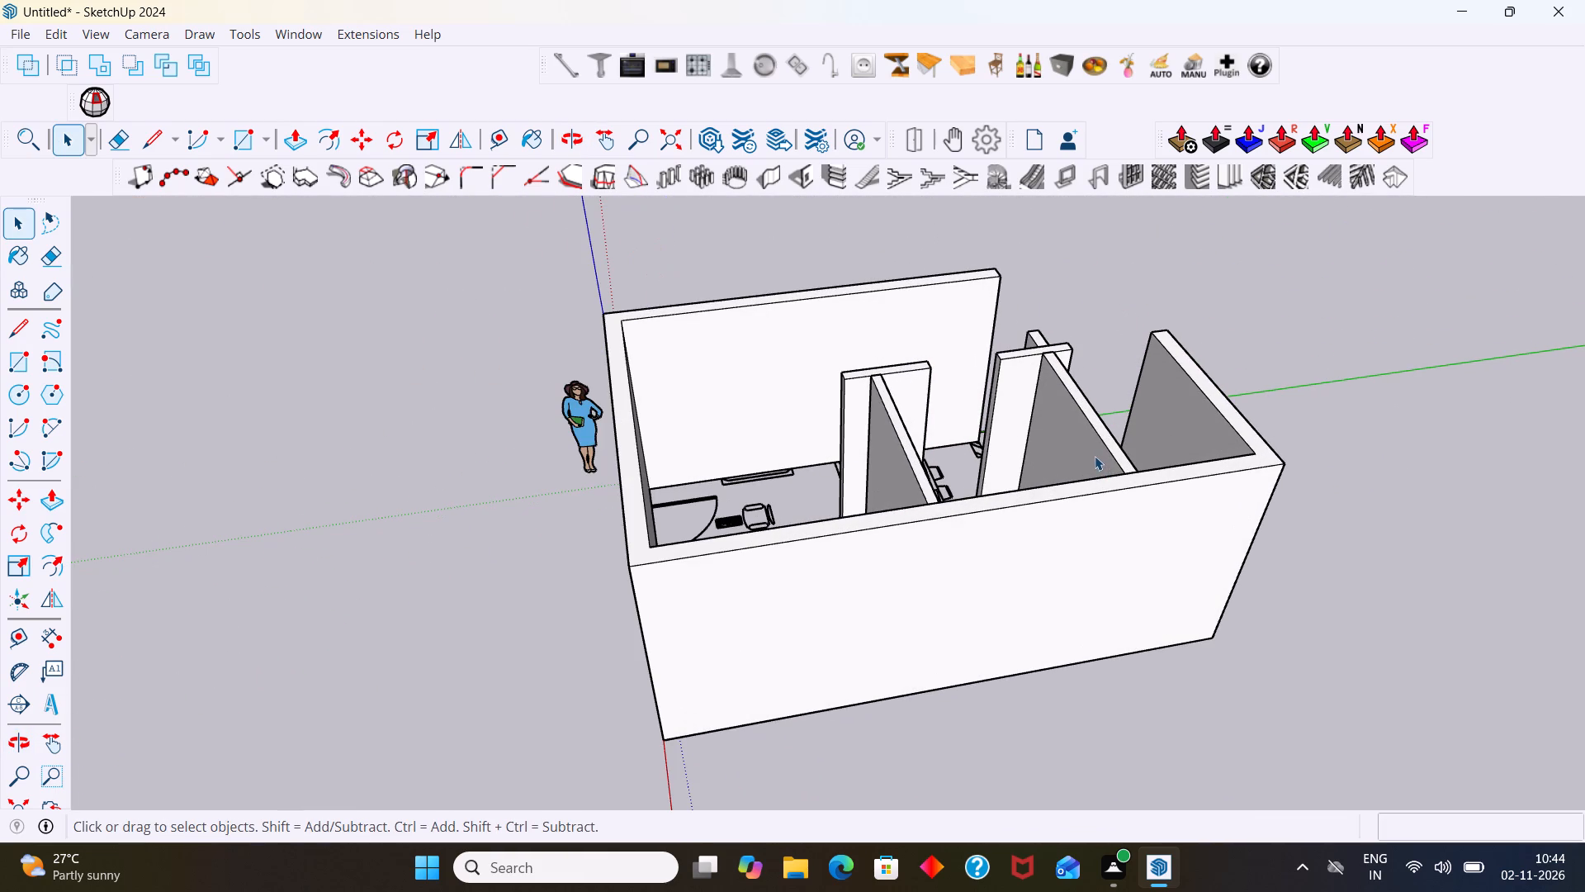
middle_drag(872, 458, 872, 514)
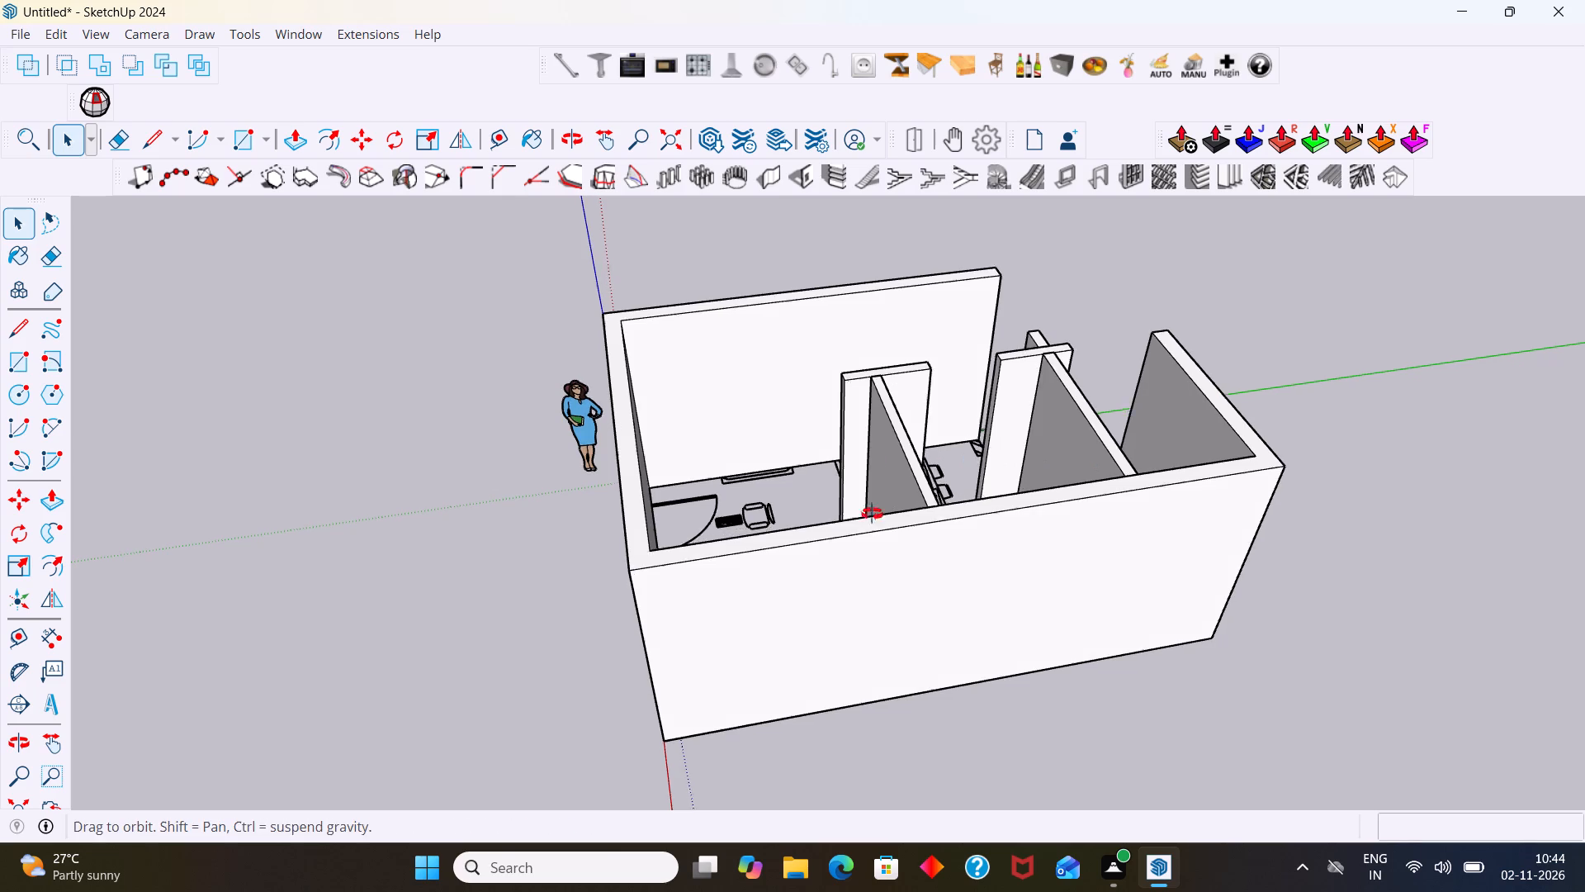
middle_drag(872, 514, 870, 572)
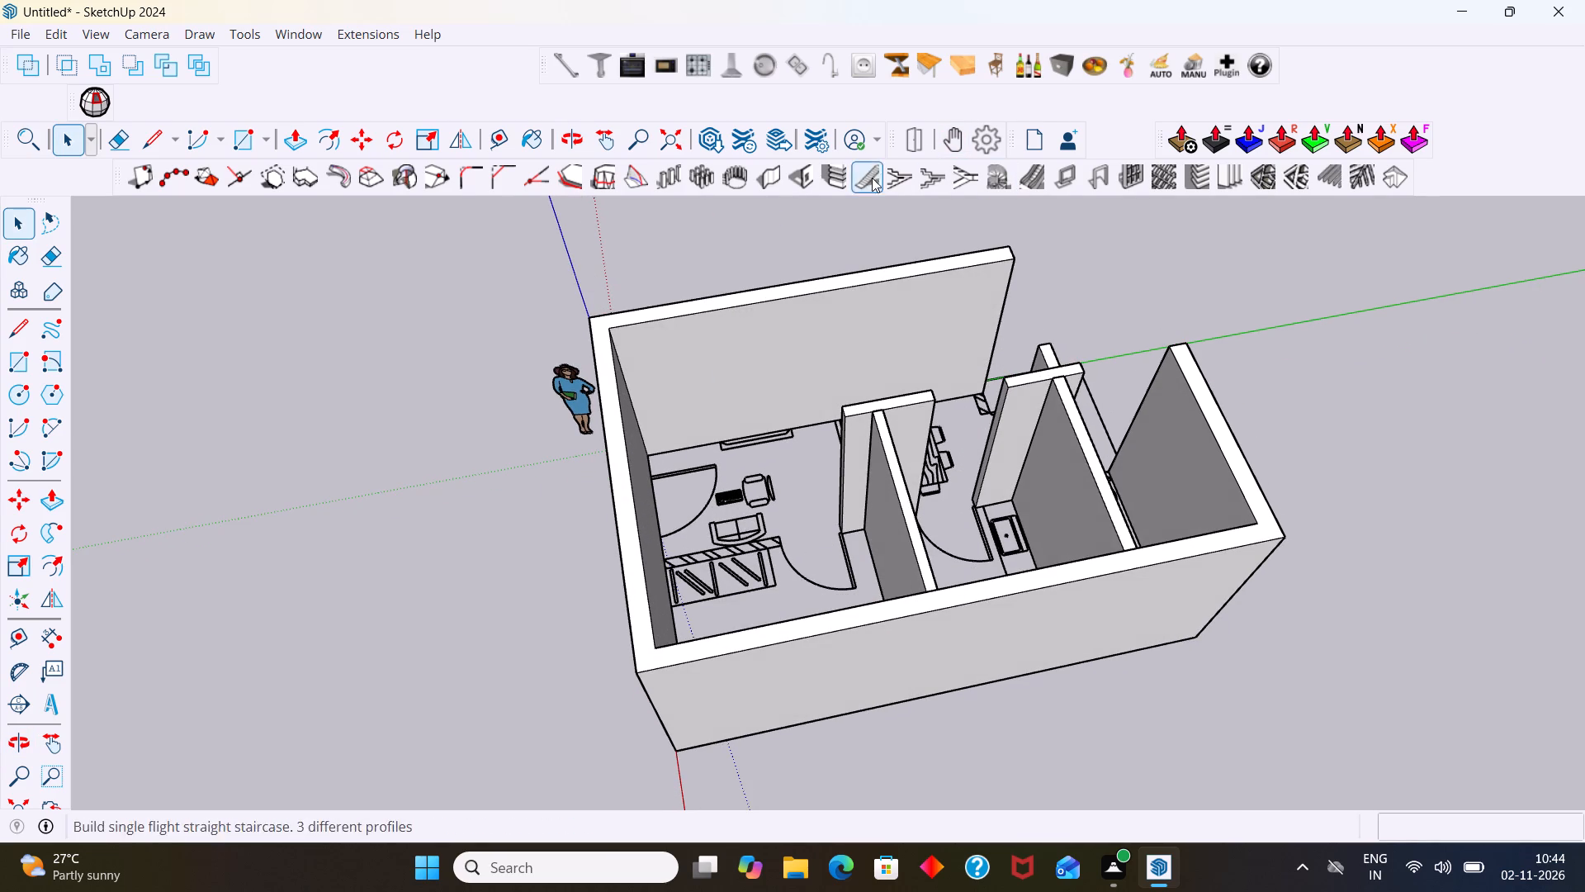
Open the 1001bit vertical wall settings and close them without building a wall.
click(767, 180)
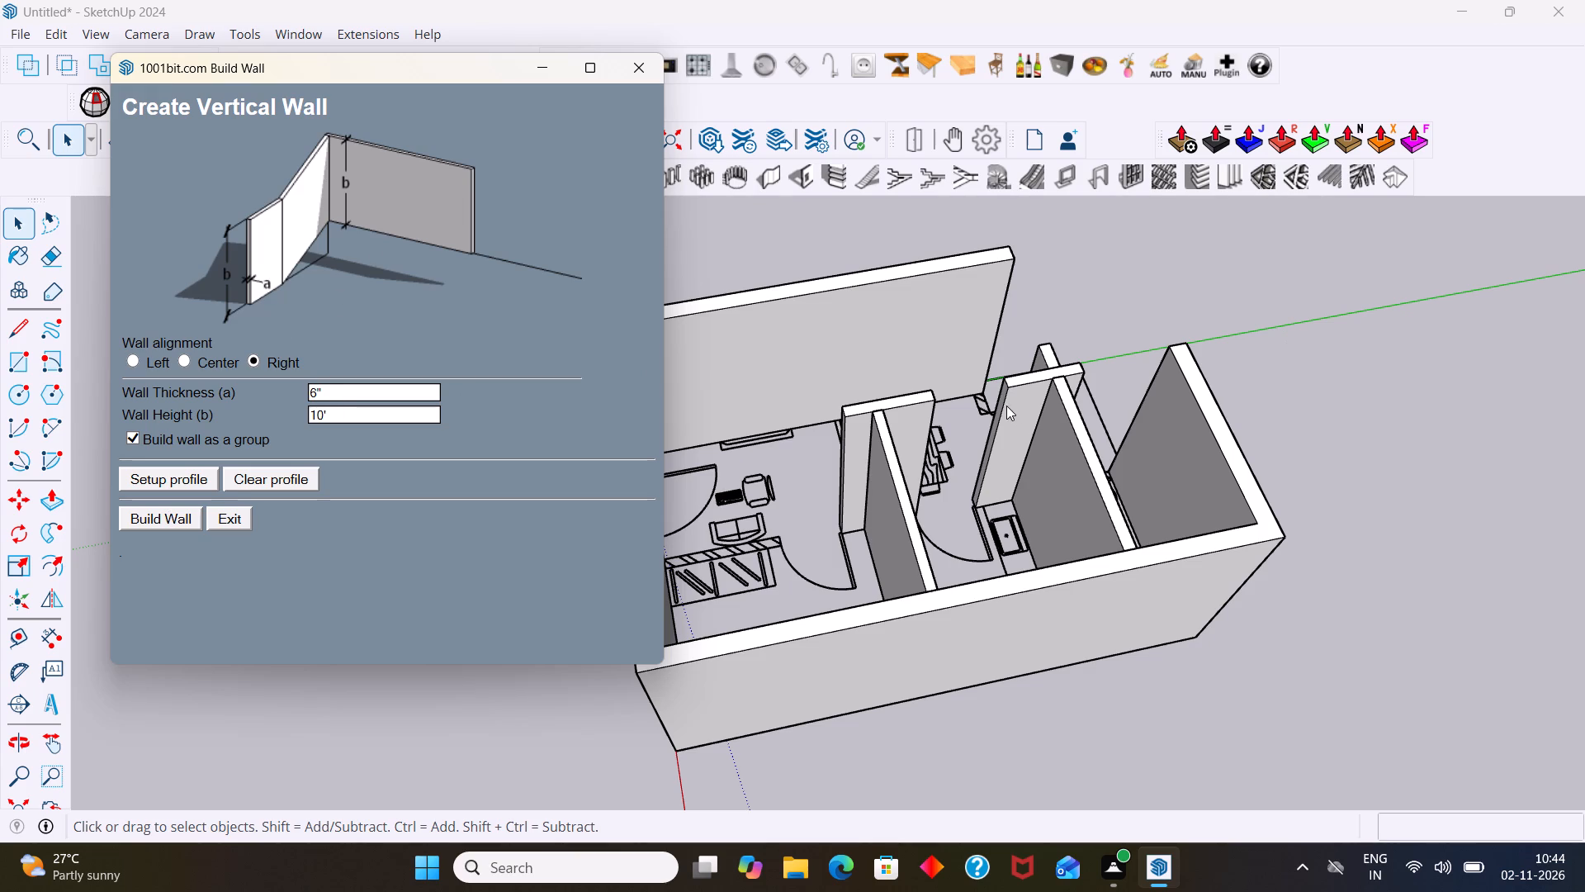
click(648, 66)
Display the extension tools that generate faces for selected edges.
middle_drag(868, 558, 891, 702)
scroll(822, 606, up, 2)
scroll(835, 541, up, 2)
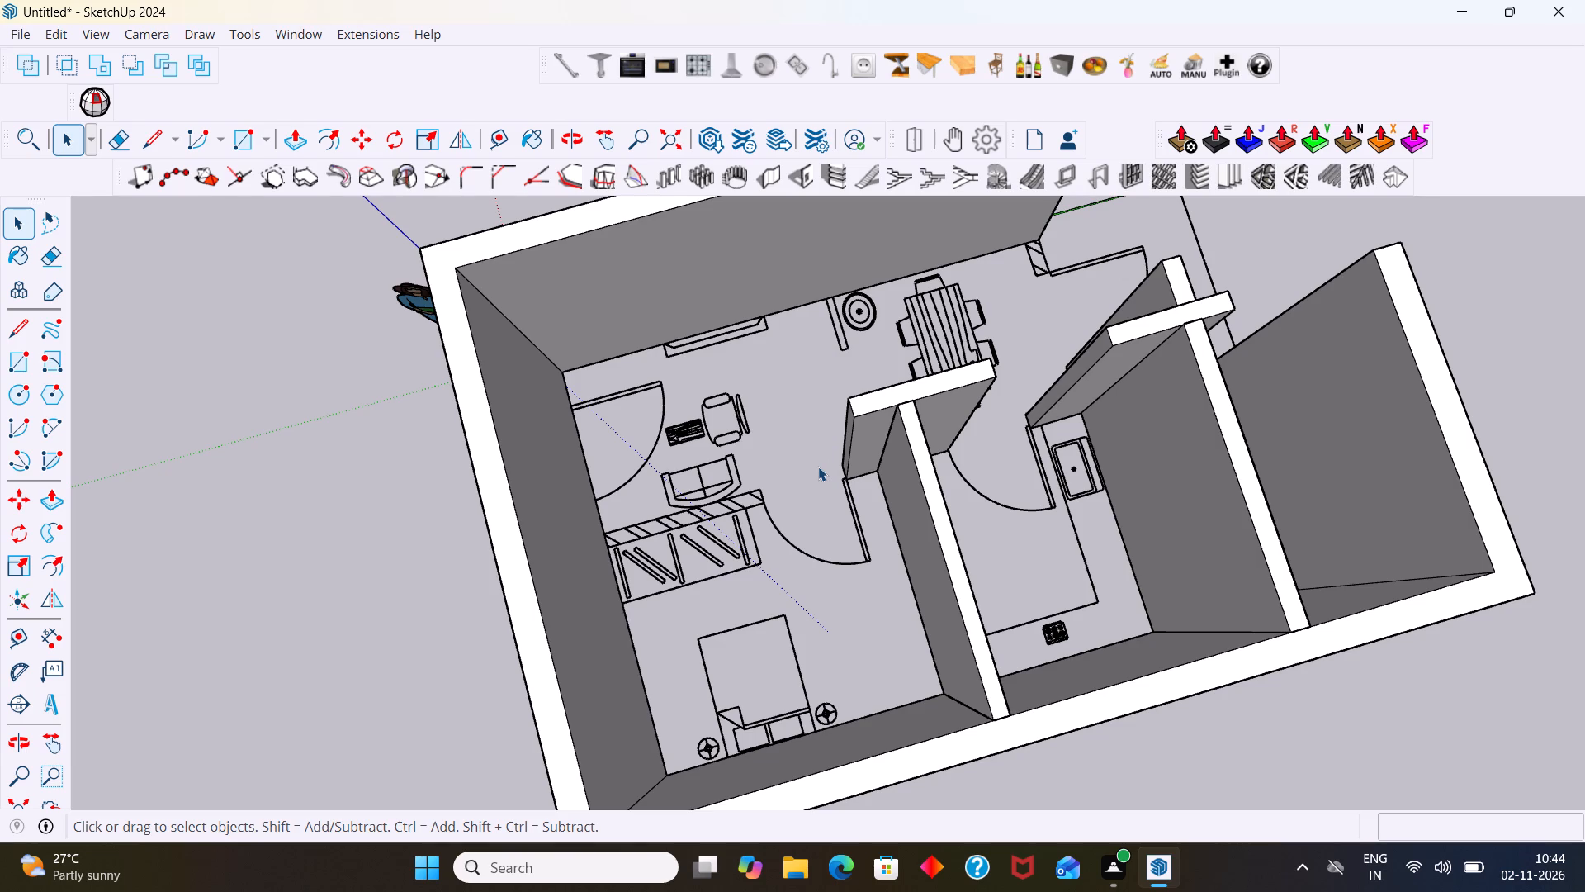
right_click(1401, 71)
click(1181, 378)
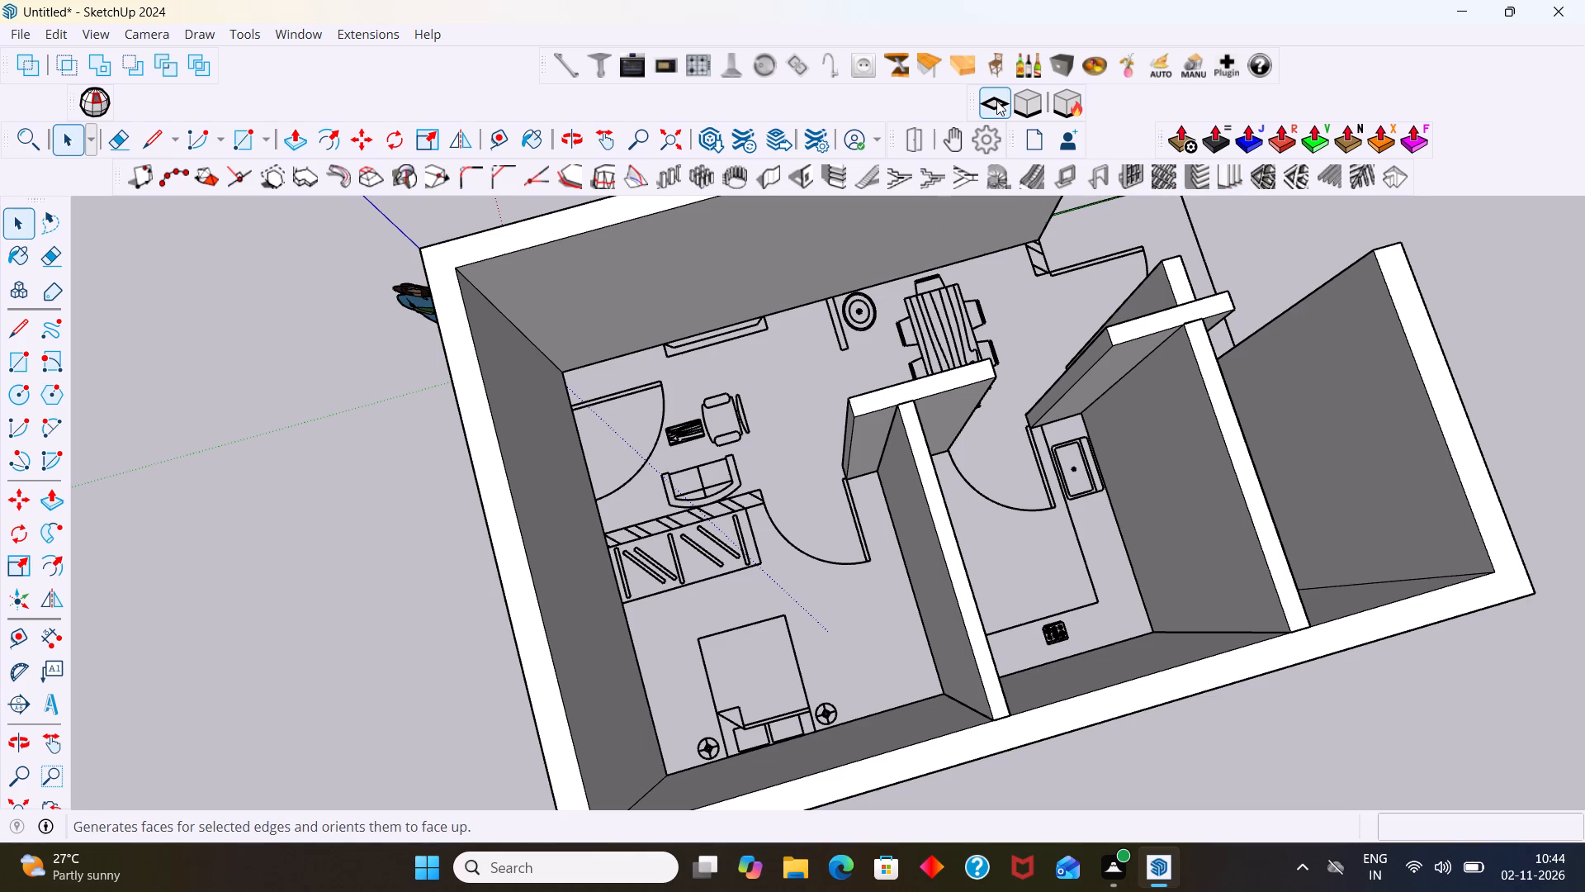
Examine the hatched wardrobe partition on the plan and where it meets the outer wall.
scroll(649, 577, up, 7)
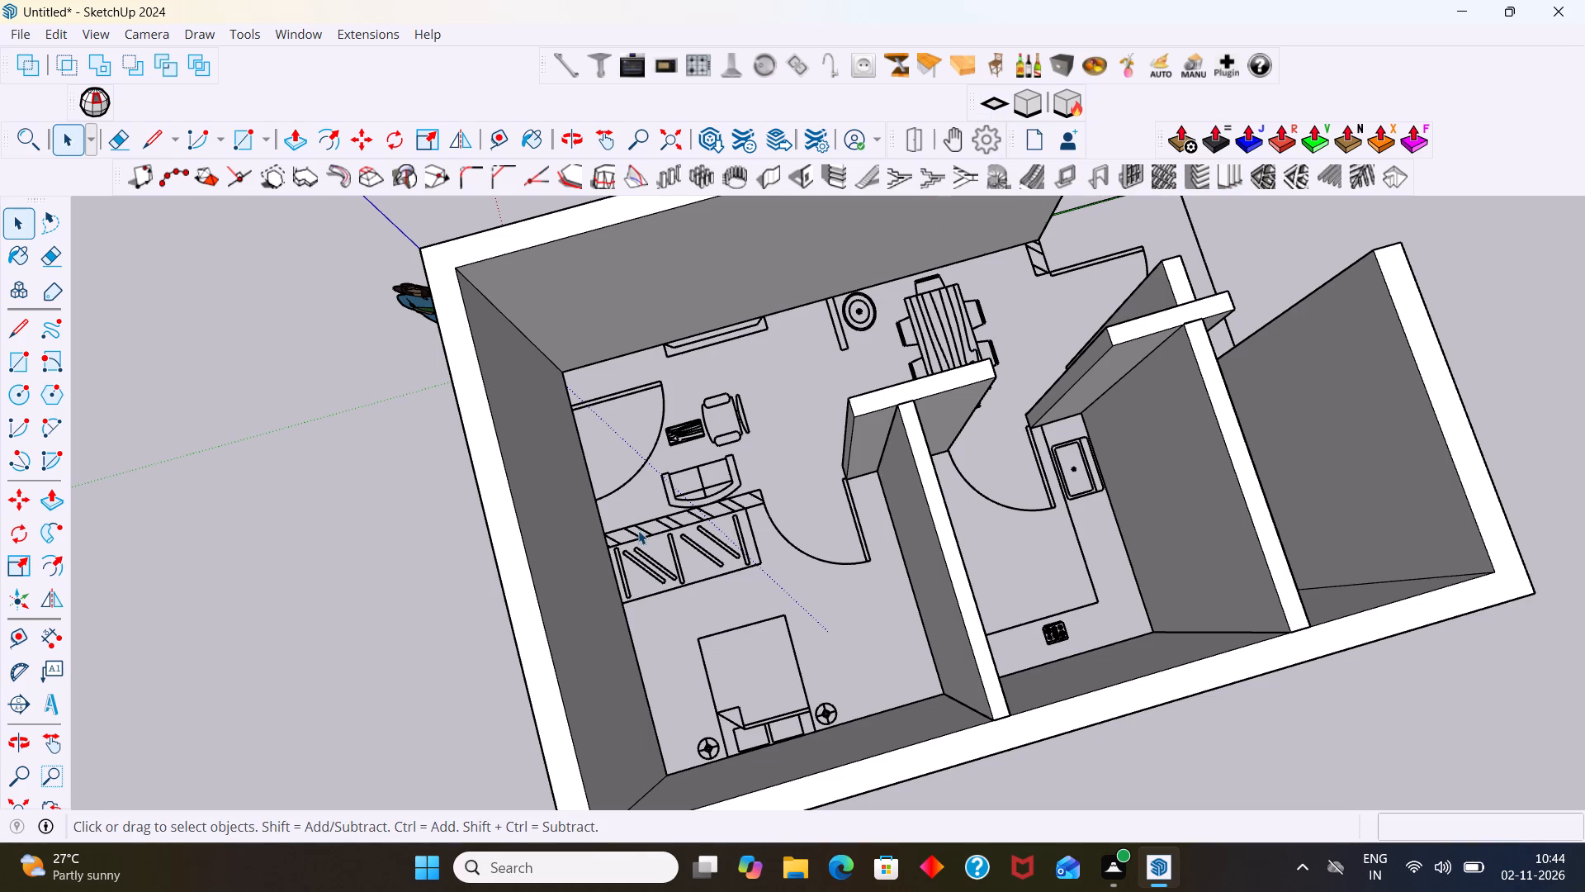
scroll(832, 506, down, 6)
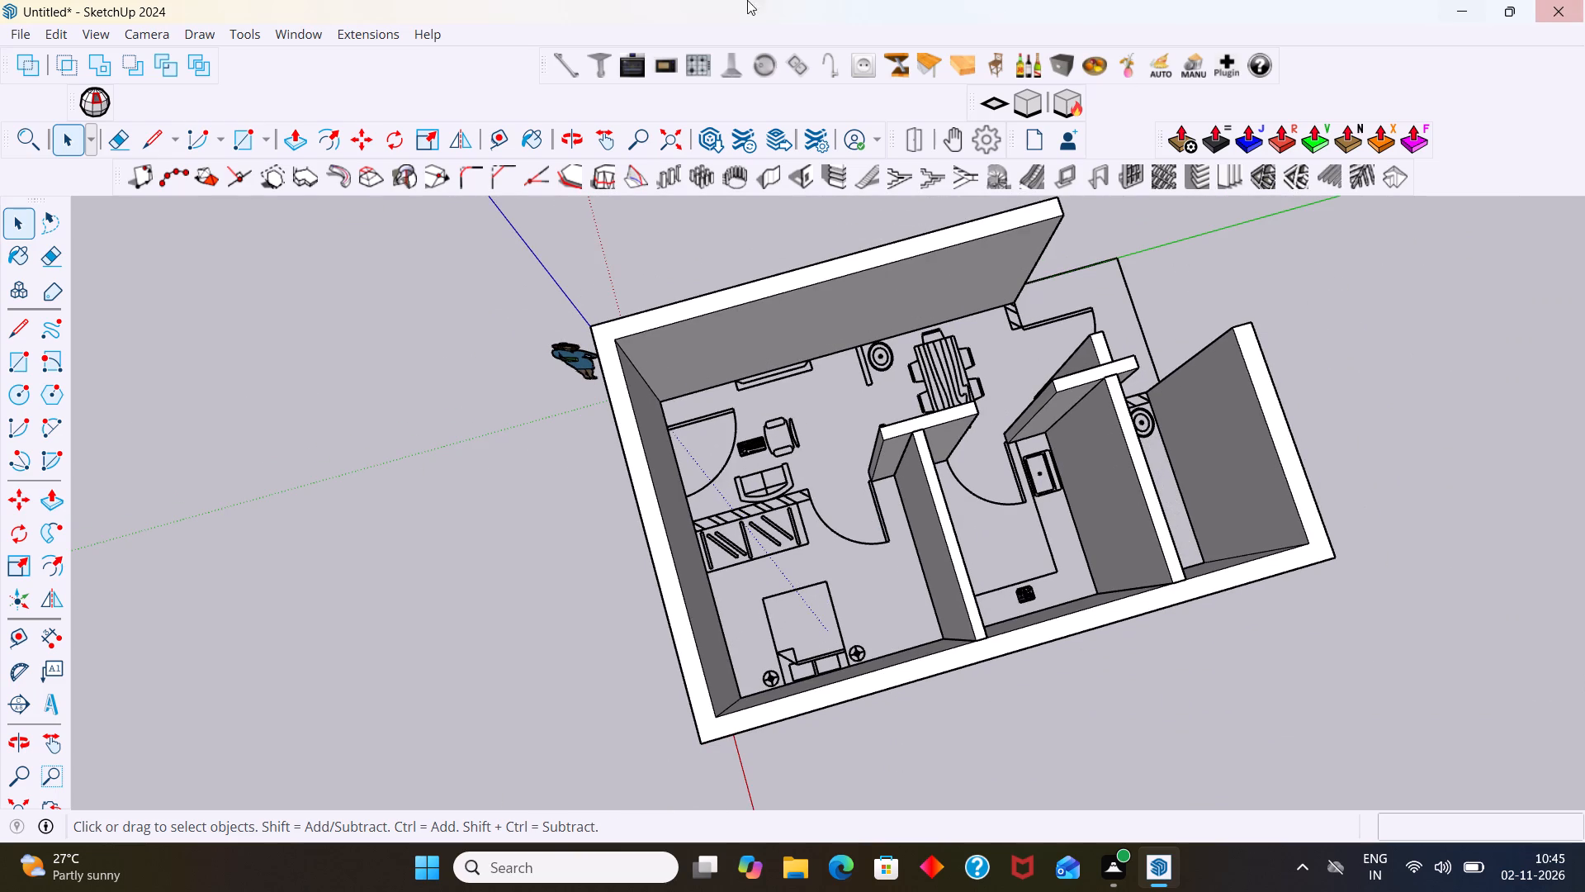
scroll(806, 410, down, 5)
scroll(878, 543, down, 6)
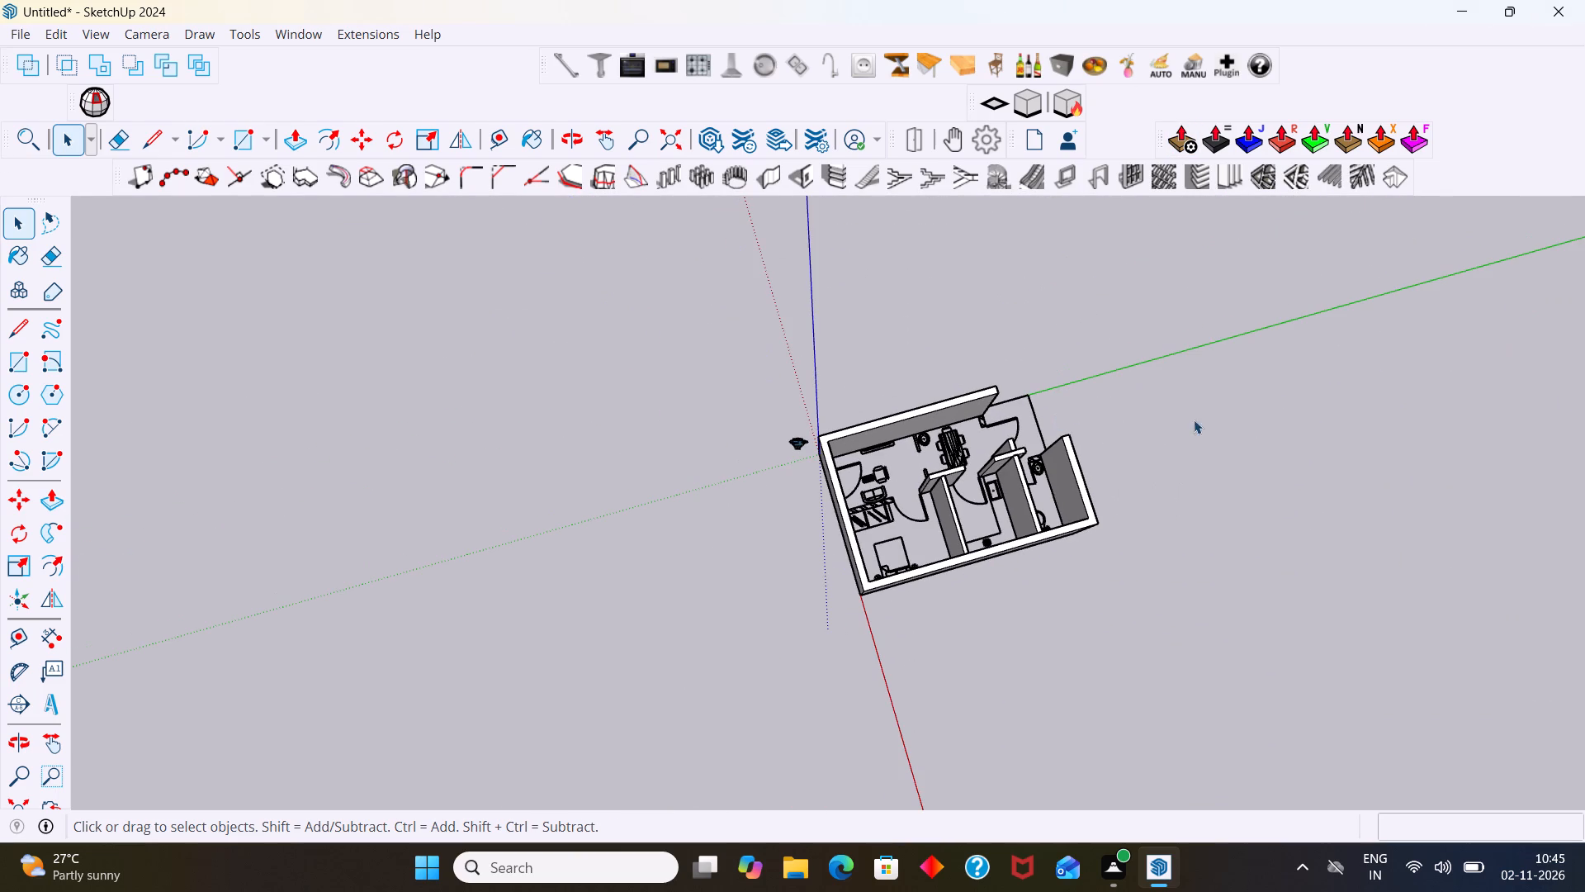
scroll(1460, 437, up, 3)
scroll(785, 442, up, 6)
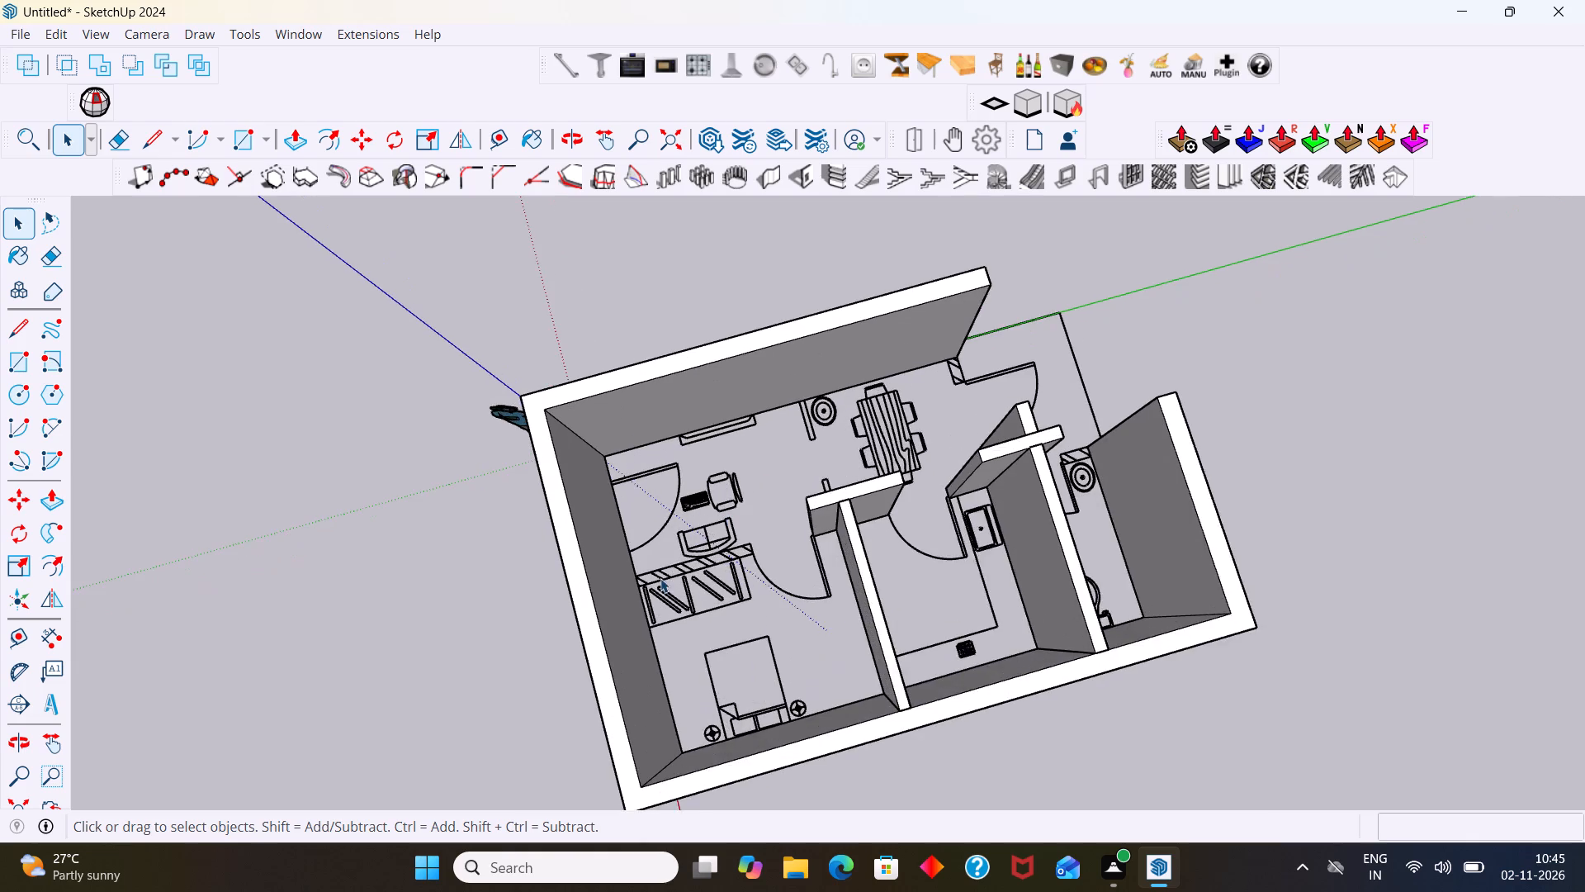
scroll(660, 578, up, 8)
scroll(696, 571, down, 1)
scroll(619, 564, up, 3)
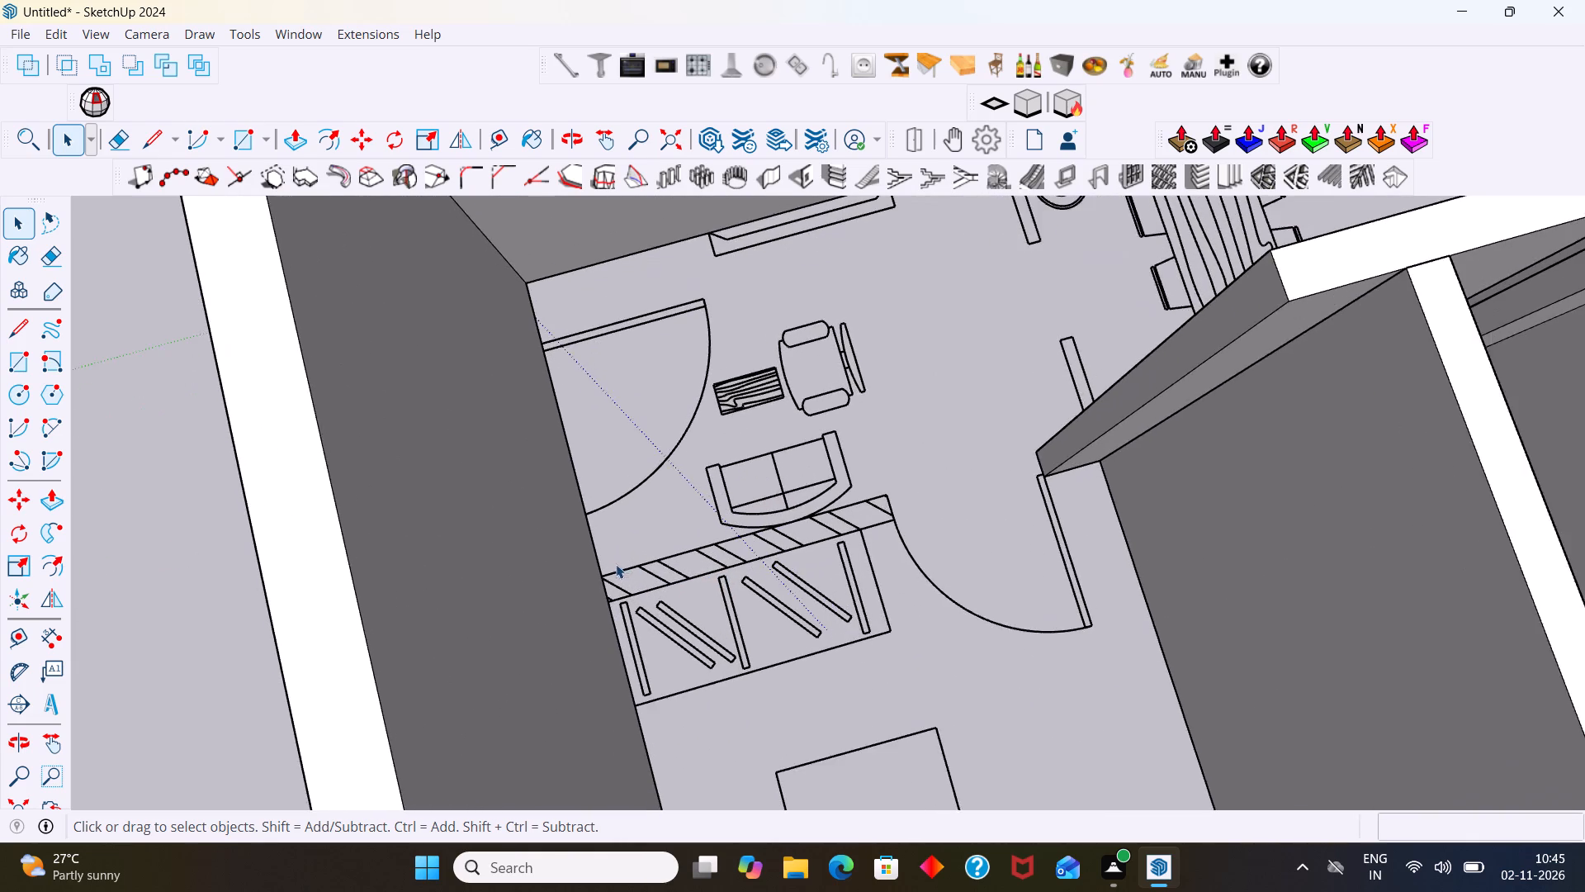
scroll(616, 564, up, 5)
scroll(617, 600, down, 4)
scroll(605, 608, up, 8)
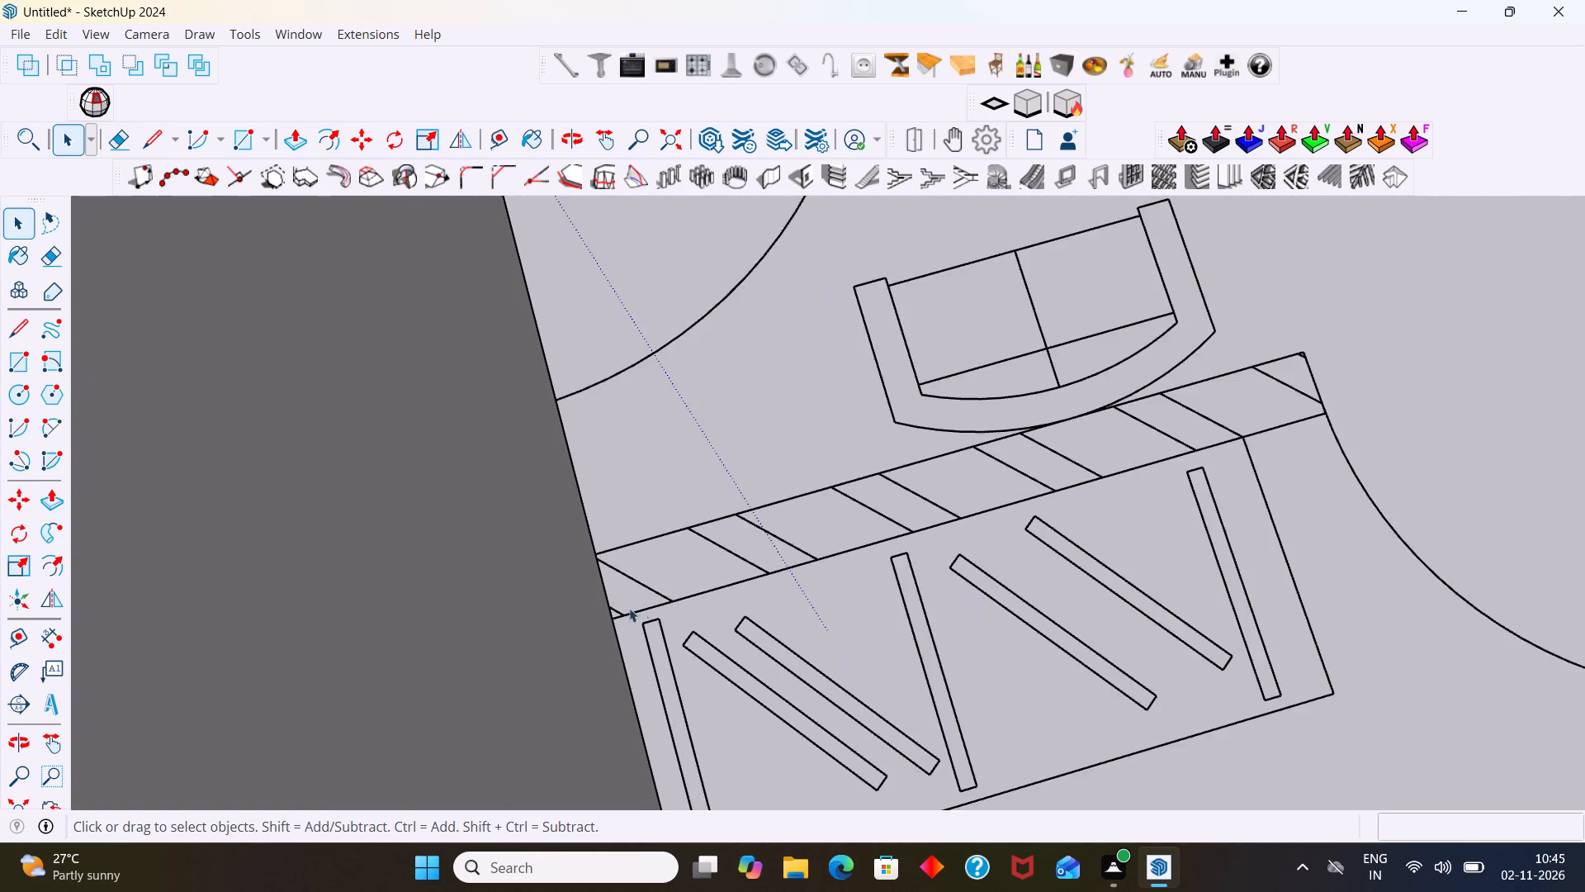
scroll(639, 614, up, 9)
scroll(627, 625, down, 5)
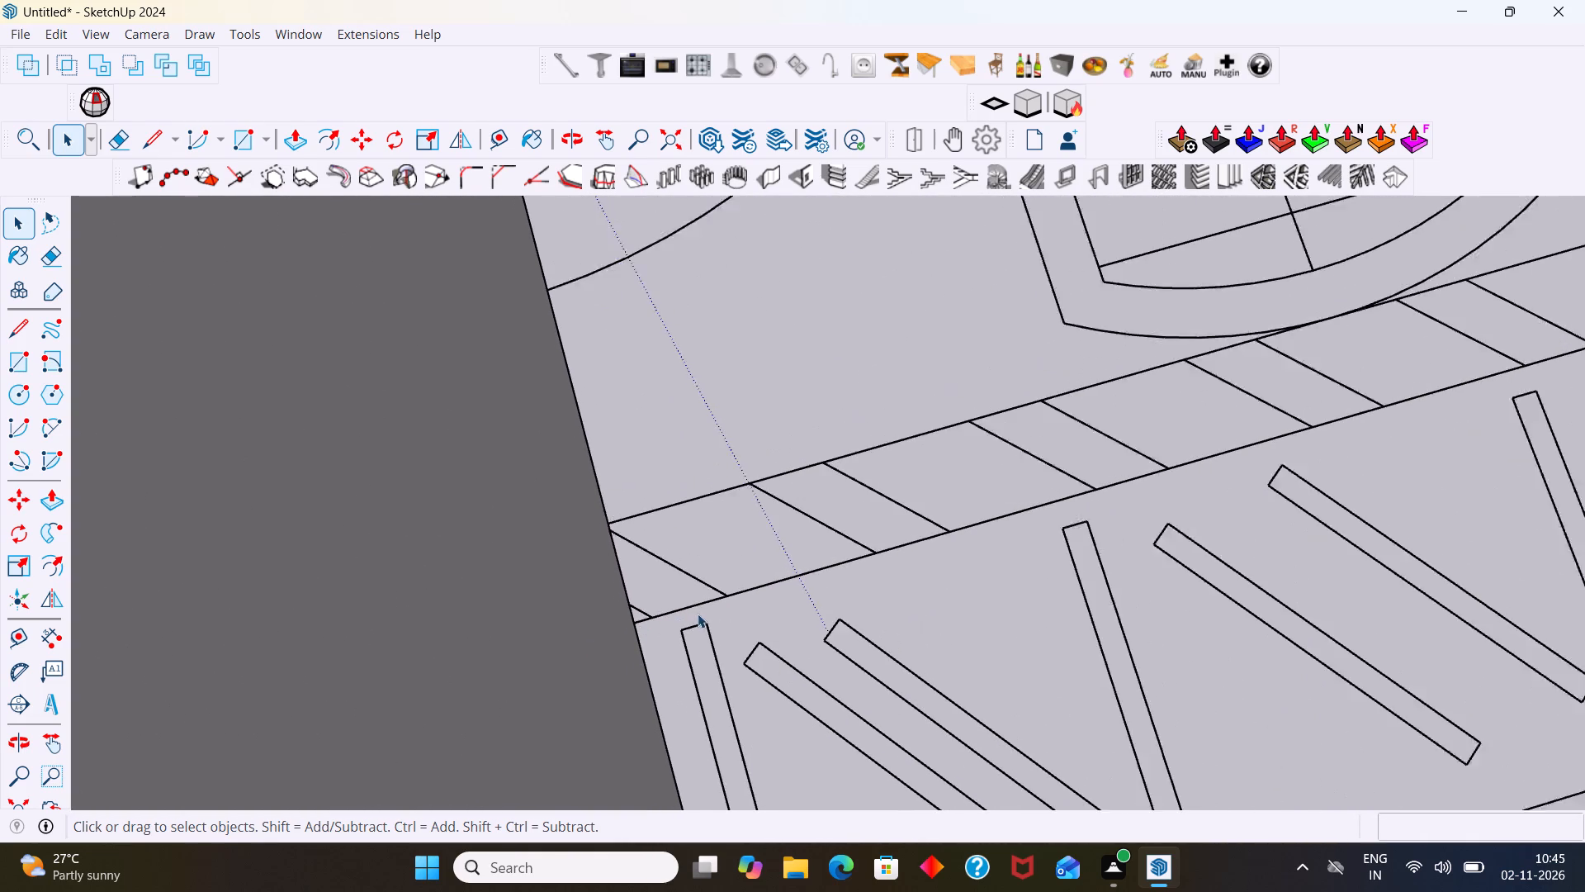
scroll(711, 607, down, 10)
drag(544, 638, 551, 628)
scroll(567, 617, down, 2)
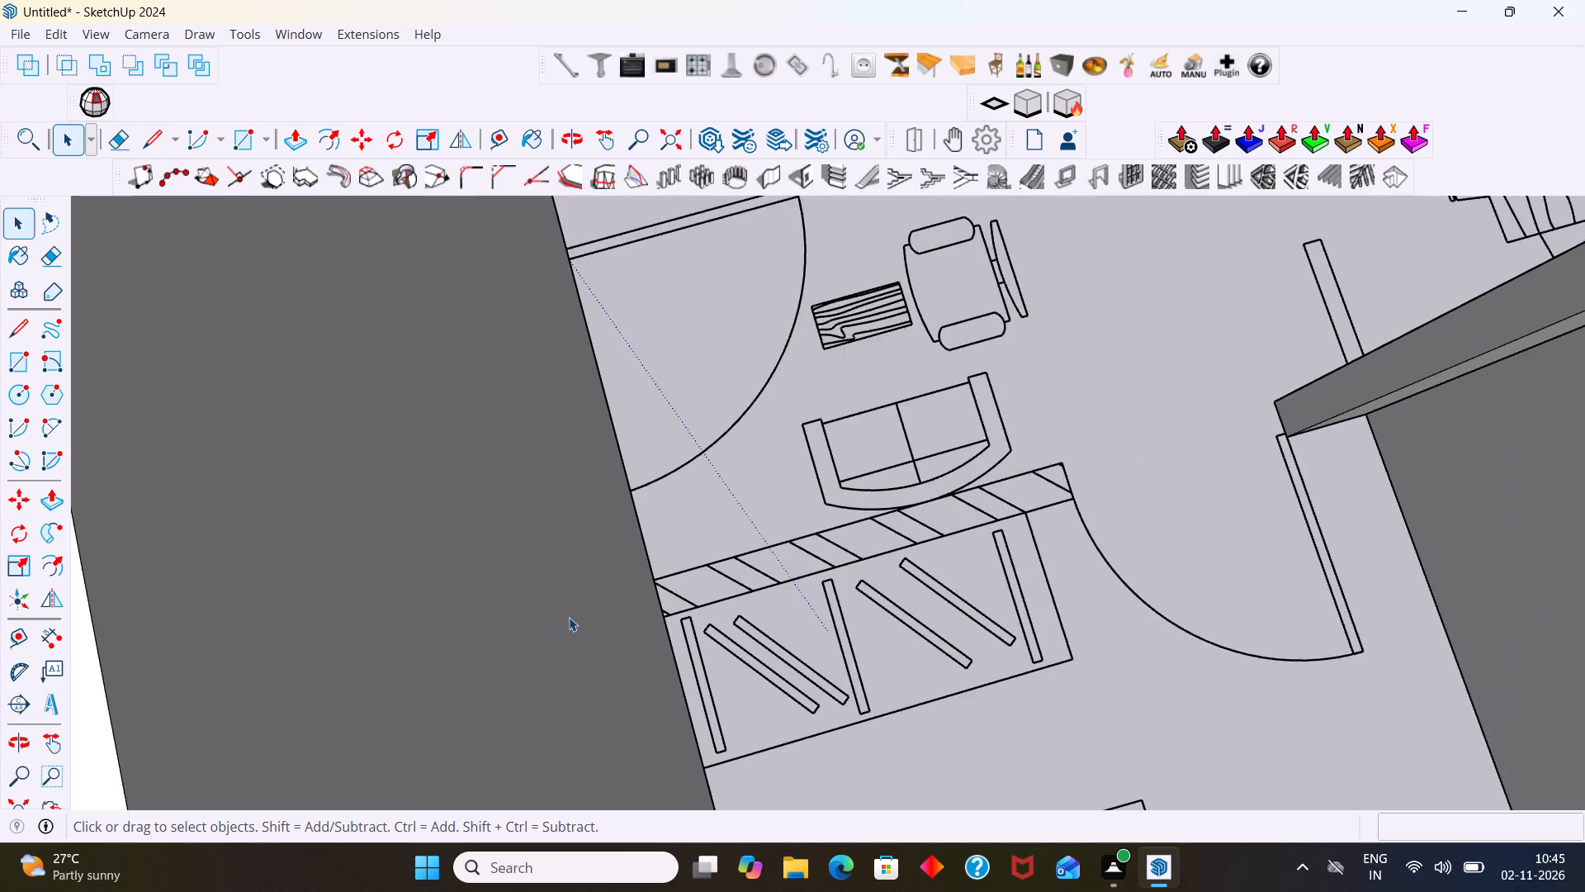
scroll(569, 617, down, 9)
Delete the outer wall group standing over the floor plan.
double_click(527, 657)
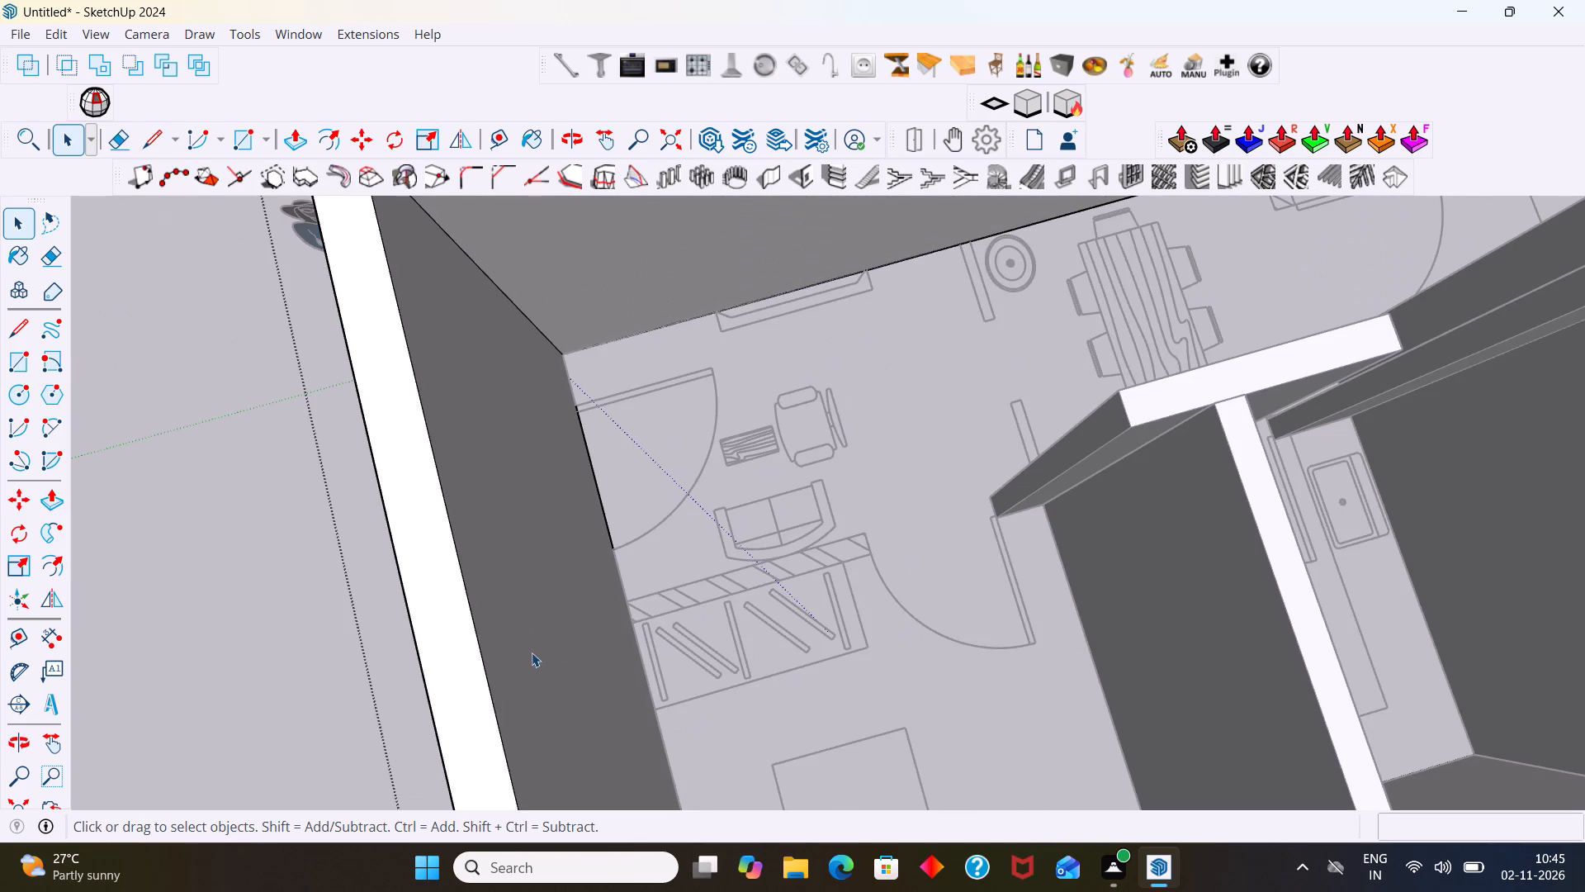
scroll(536, 648, down, 9)
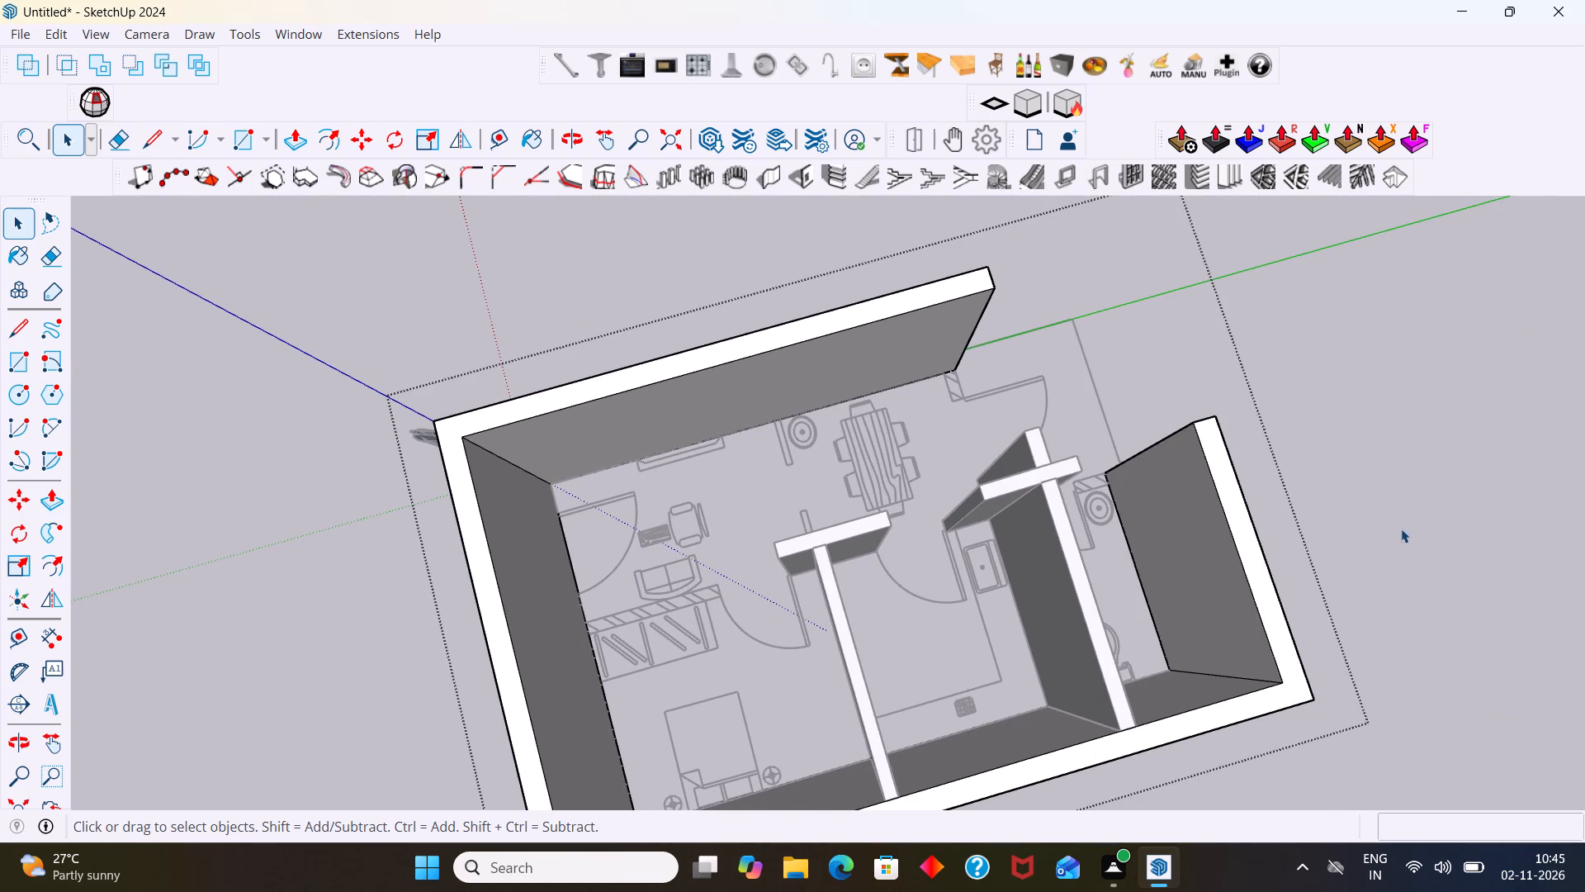
key(Delete)
click(1341, 448)
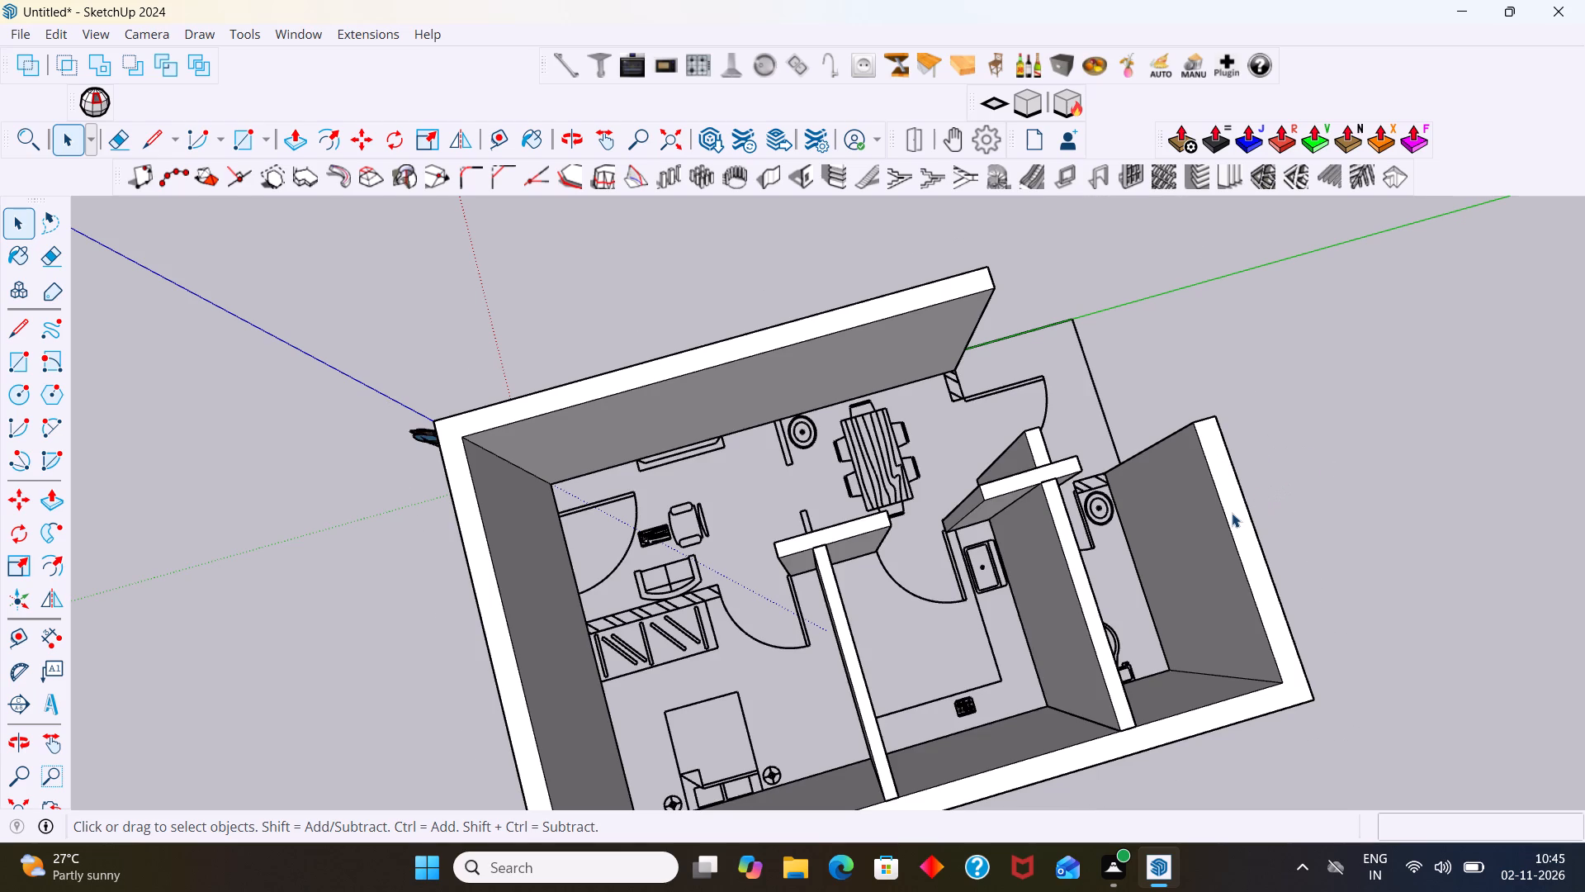
click(1232, 513)
key(Delete)
Open the imported floor plan group for editing at the hatched wall beside the corner door.
scroll(1327, 470, down, 4)
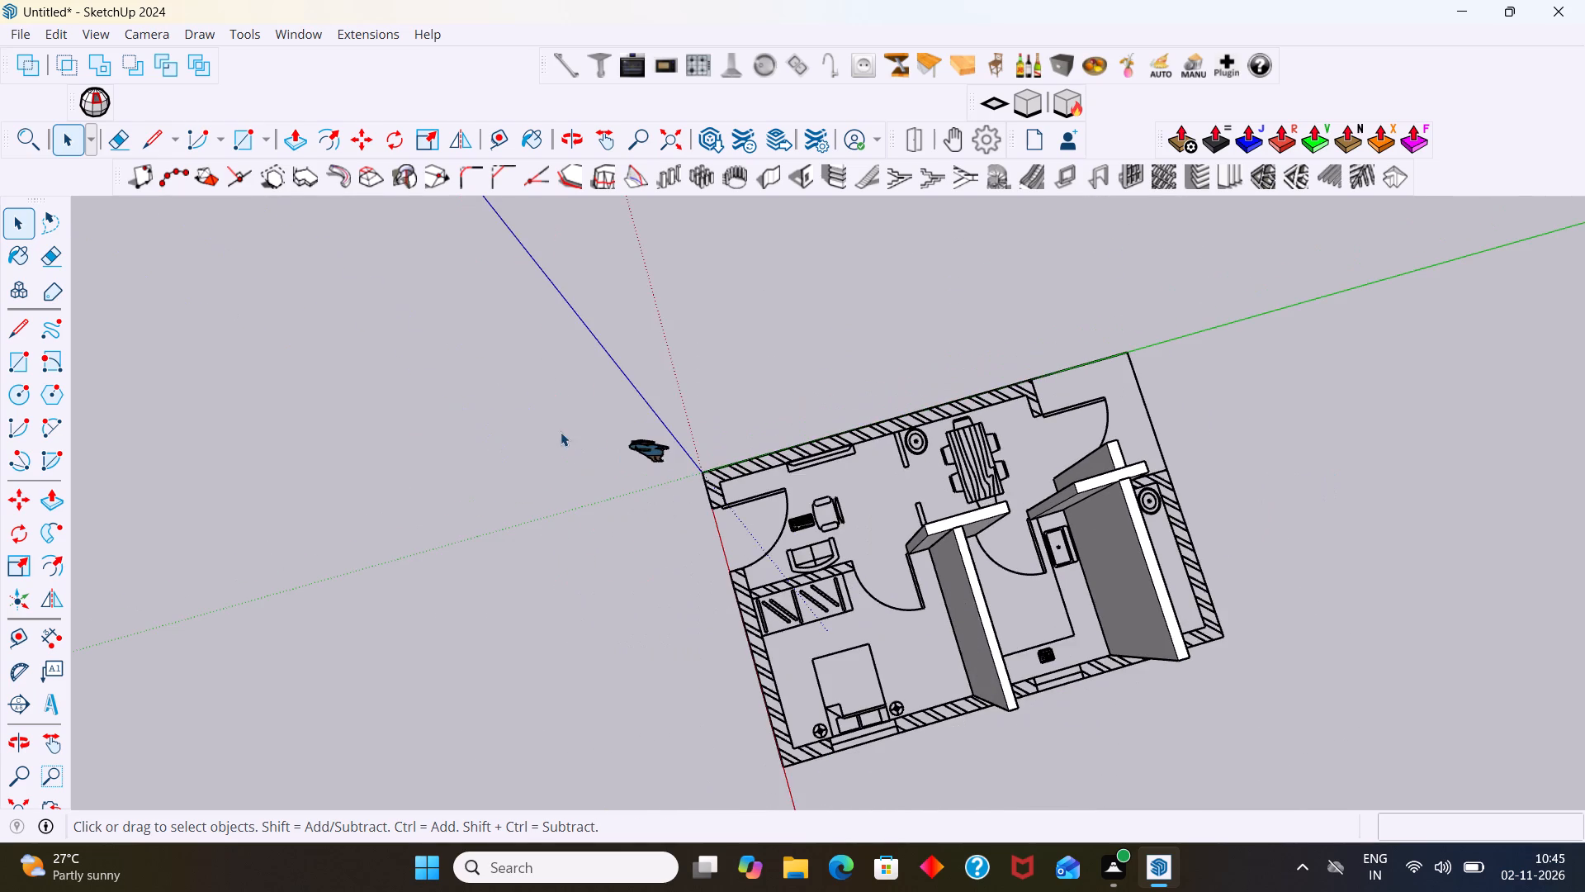
scroll(561, 439, up, 3)
scroll(776, 538, up, 7)
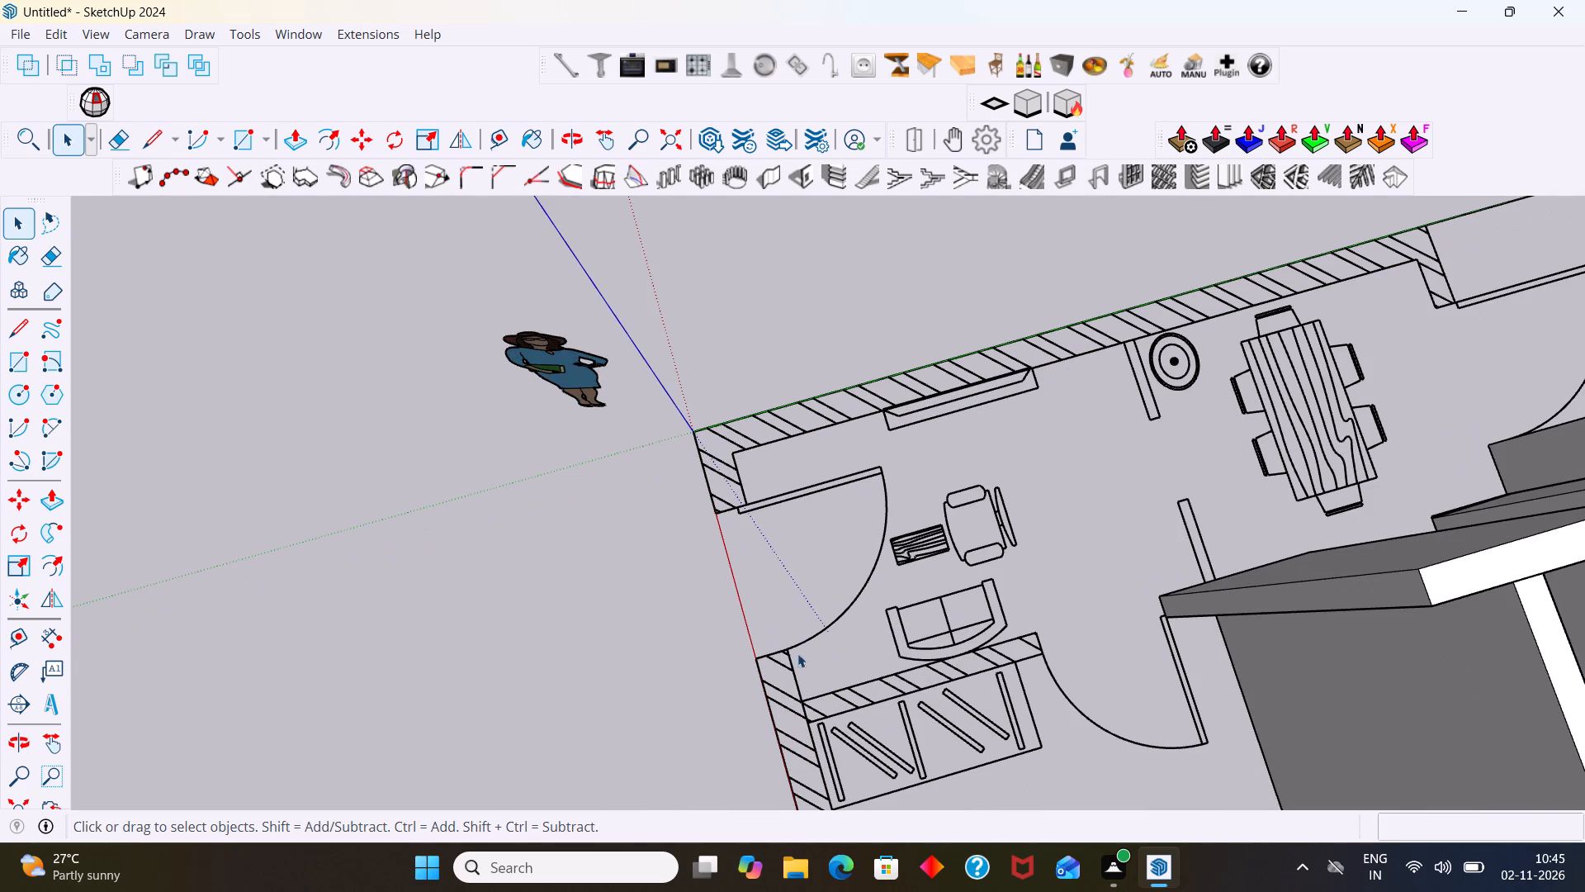
scroll(792, 643, up, 6)
scroll(877, 672, up, 4)
scroll(788, 695, up, 4)
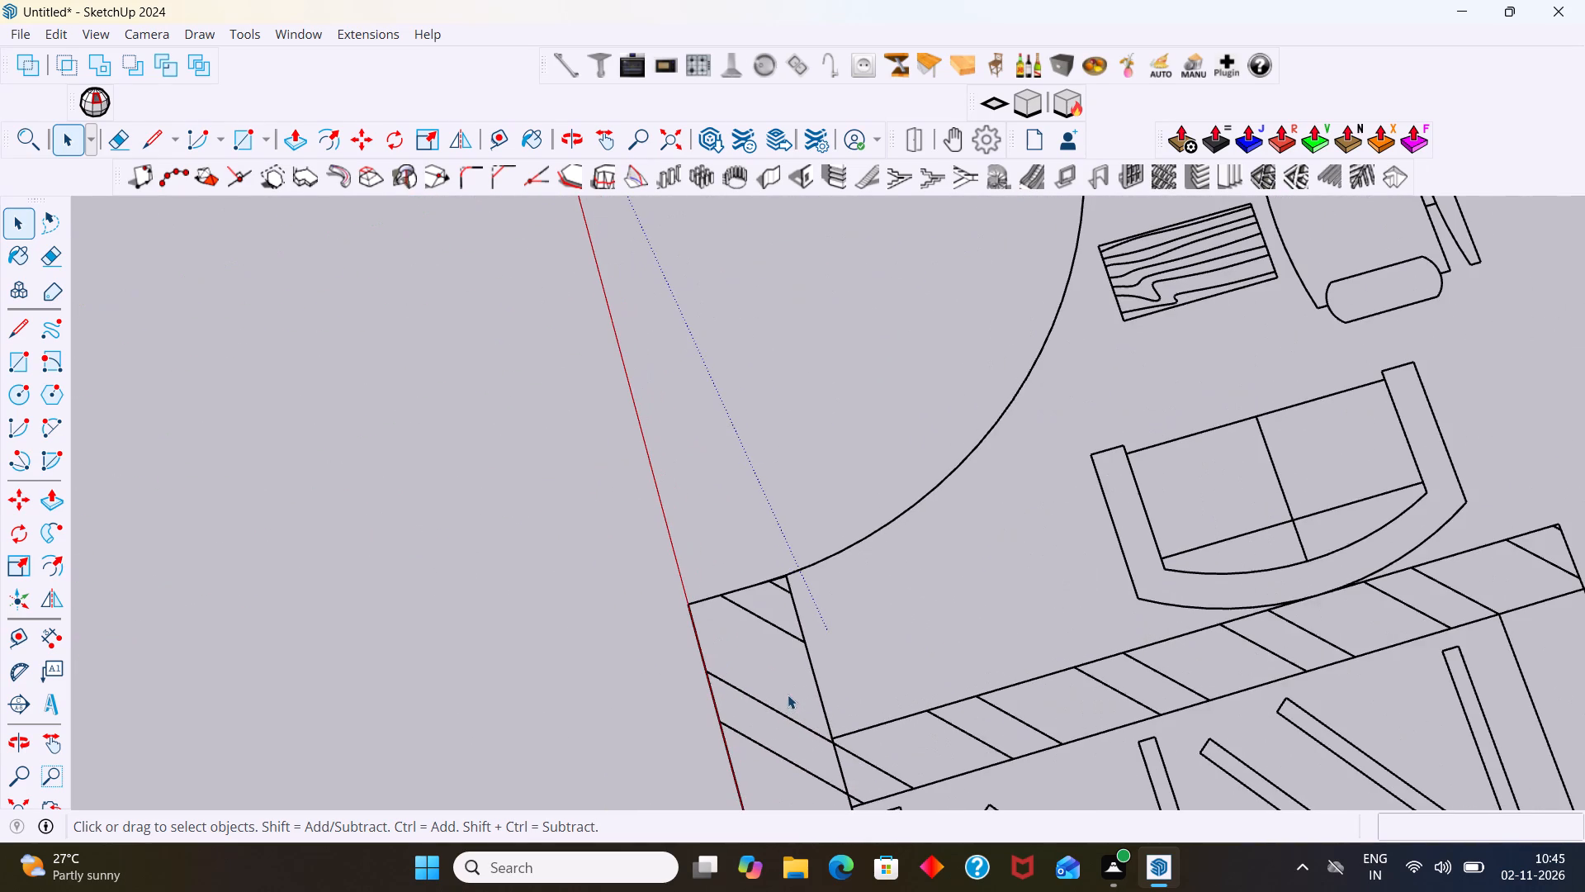
double_click(780, 717)
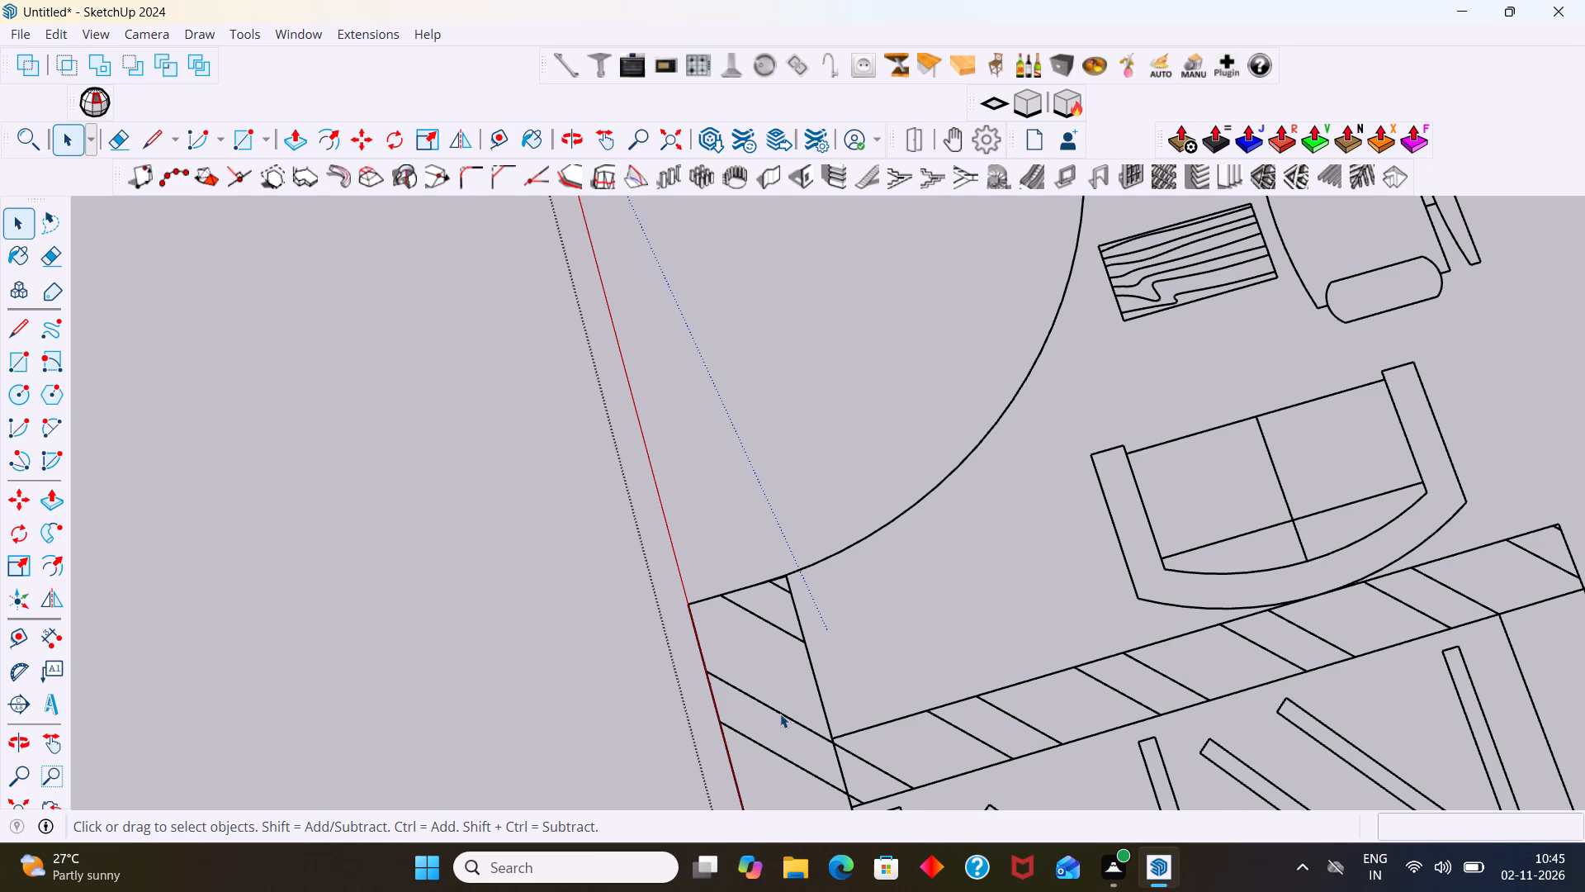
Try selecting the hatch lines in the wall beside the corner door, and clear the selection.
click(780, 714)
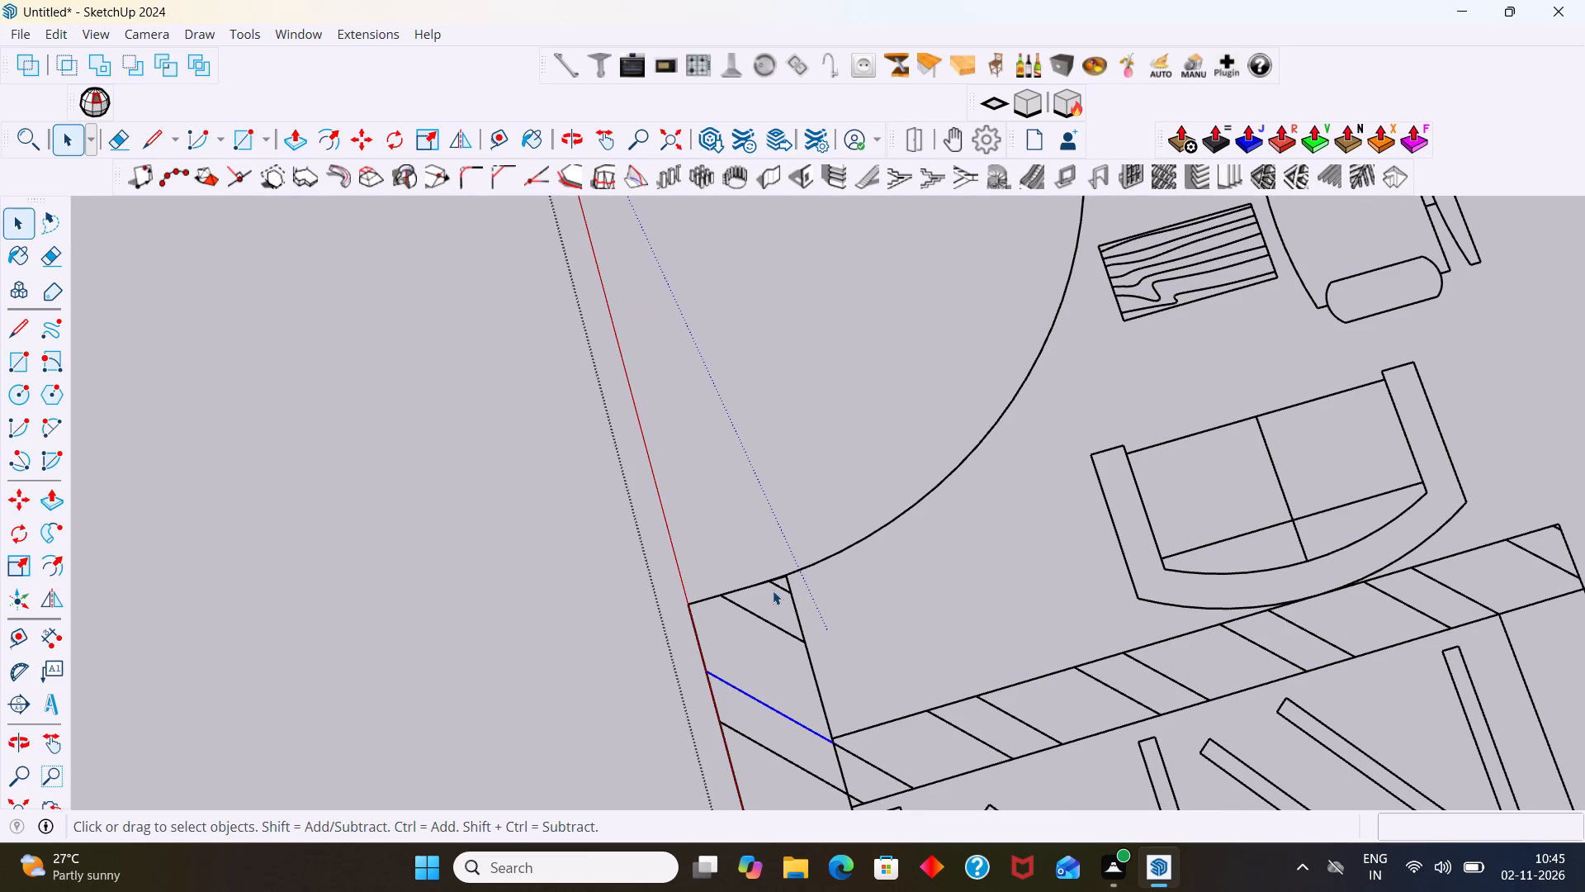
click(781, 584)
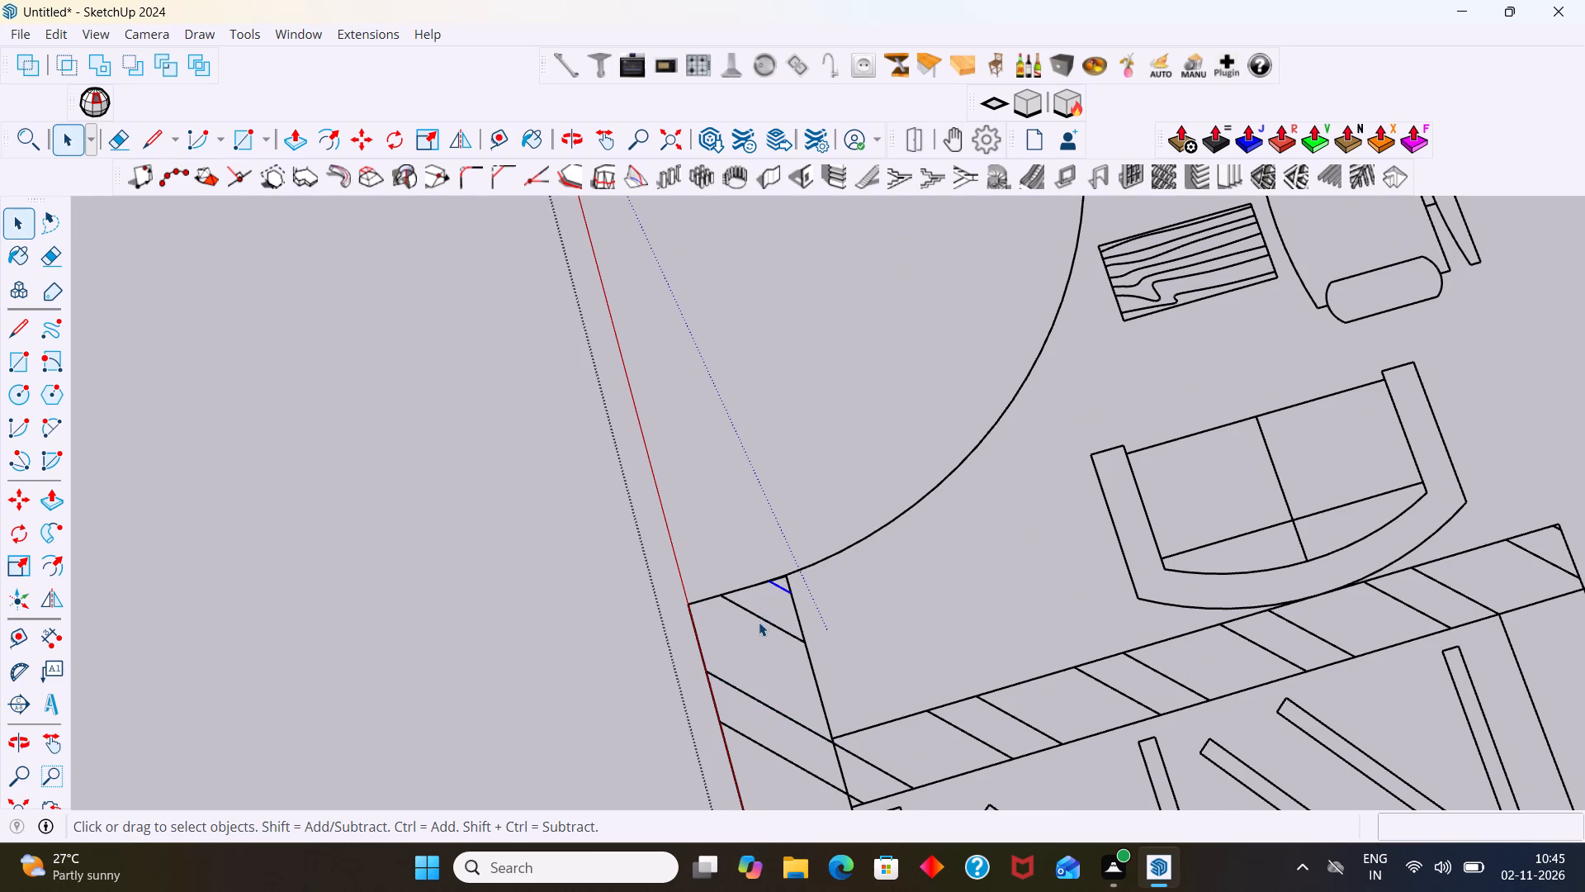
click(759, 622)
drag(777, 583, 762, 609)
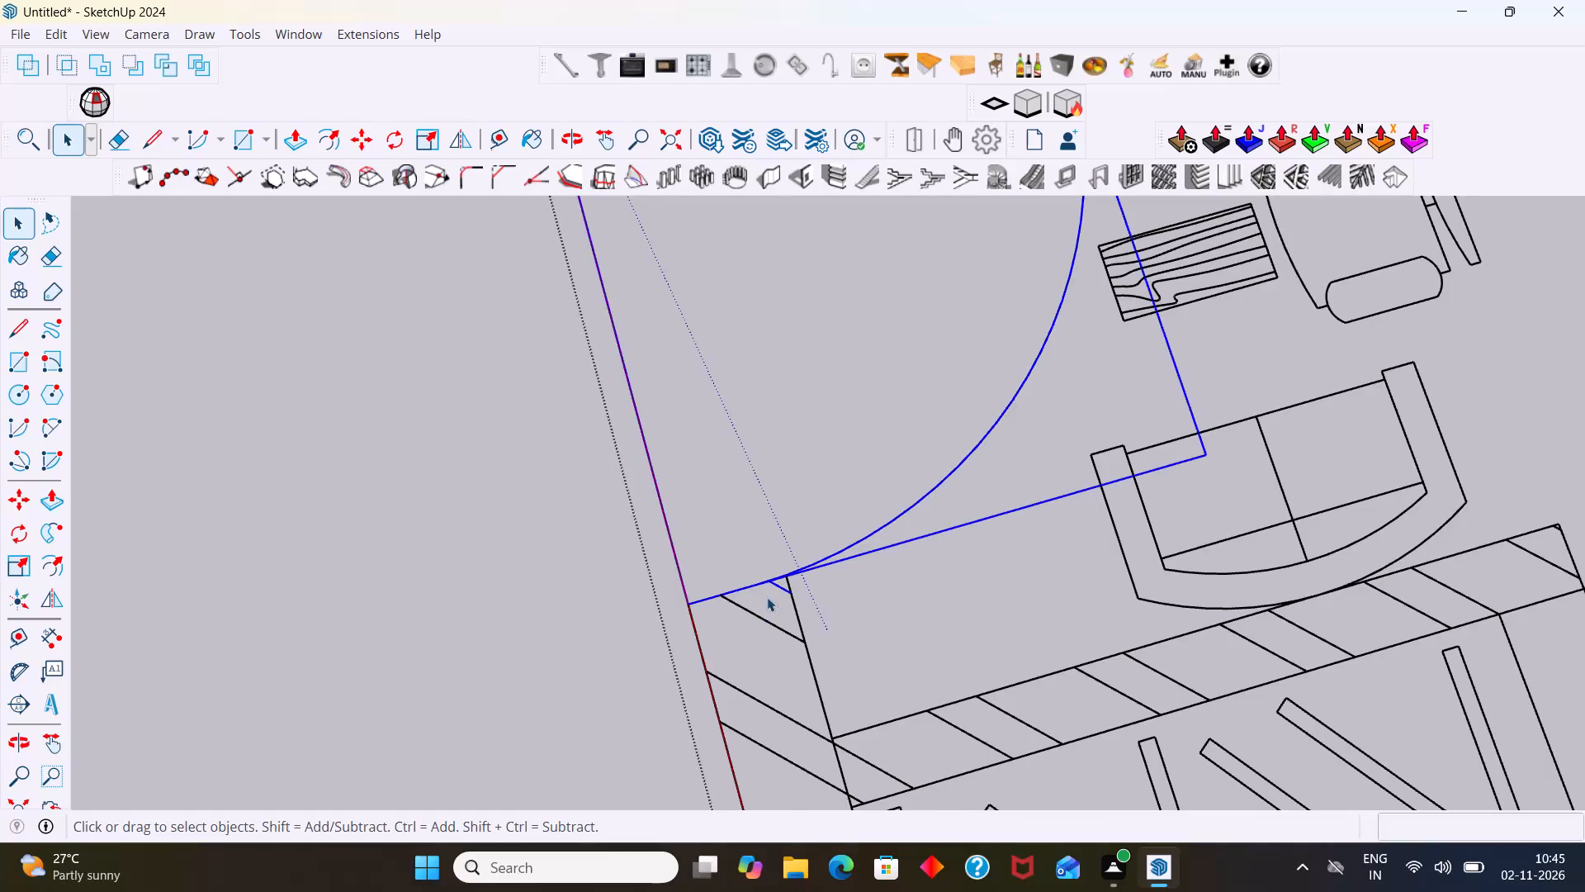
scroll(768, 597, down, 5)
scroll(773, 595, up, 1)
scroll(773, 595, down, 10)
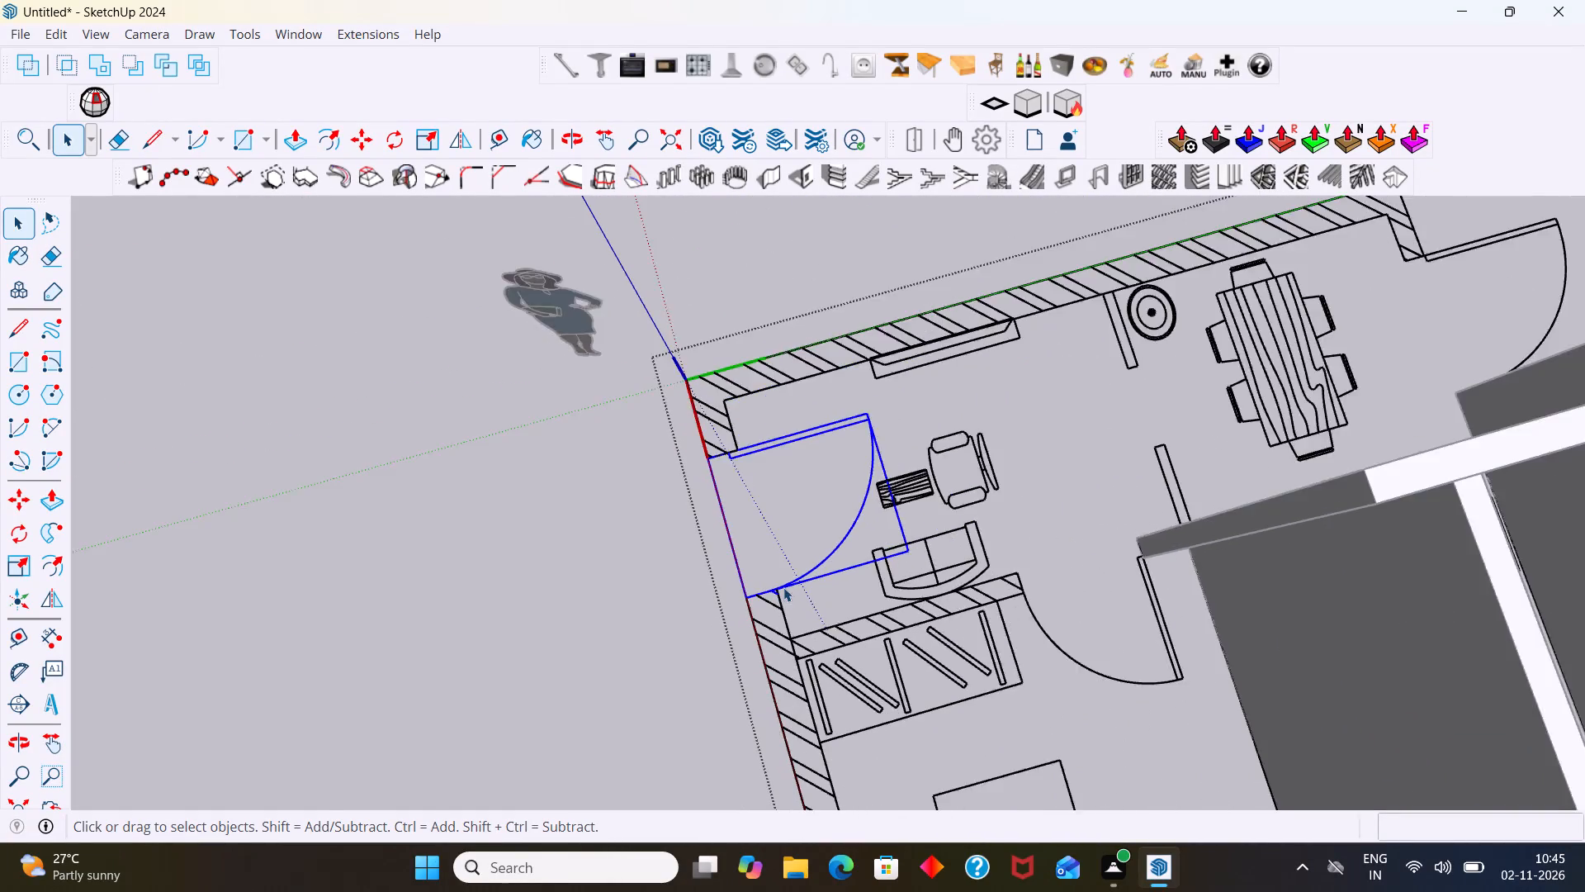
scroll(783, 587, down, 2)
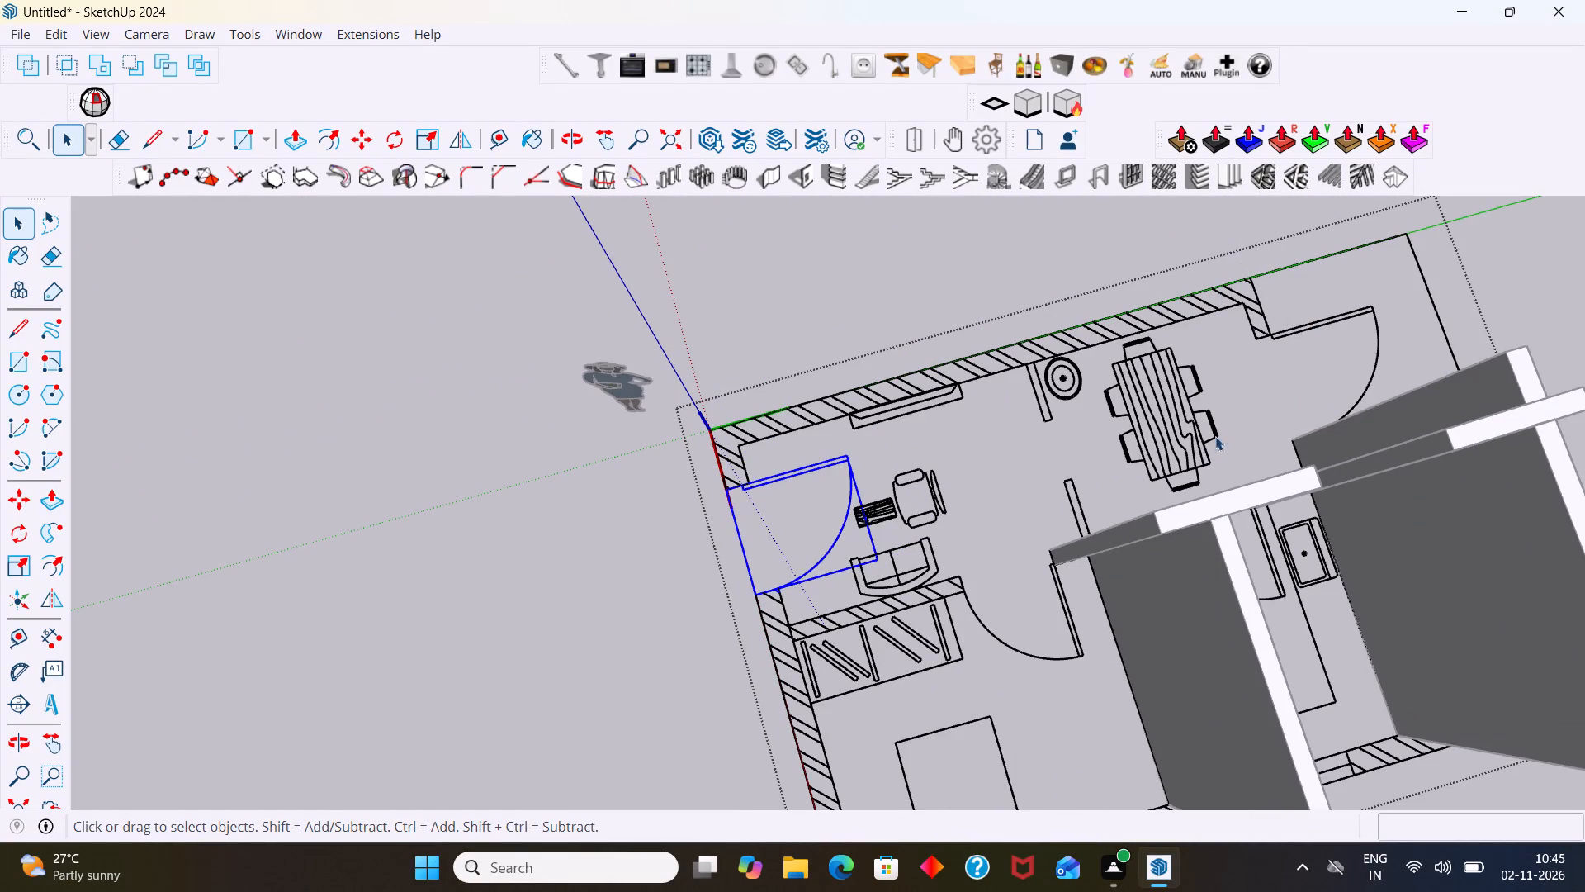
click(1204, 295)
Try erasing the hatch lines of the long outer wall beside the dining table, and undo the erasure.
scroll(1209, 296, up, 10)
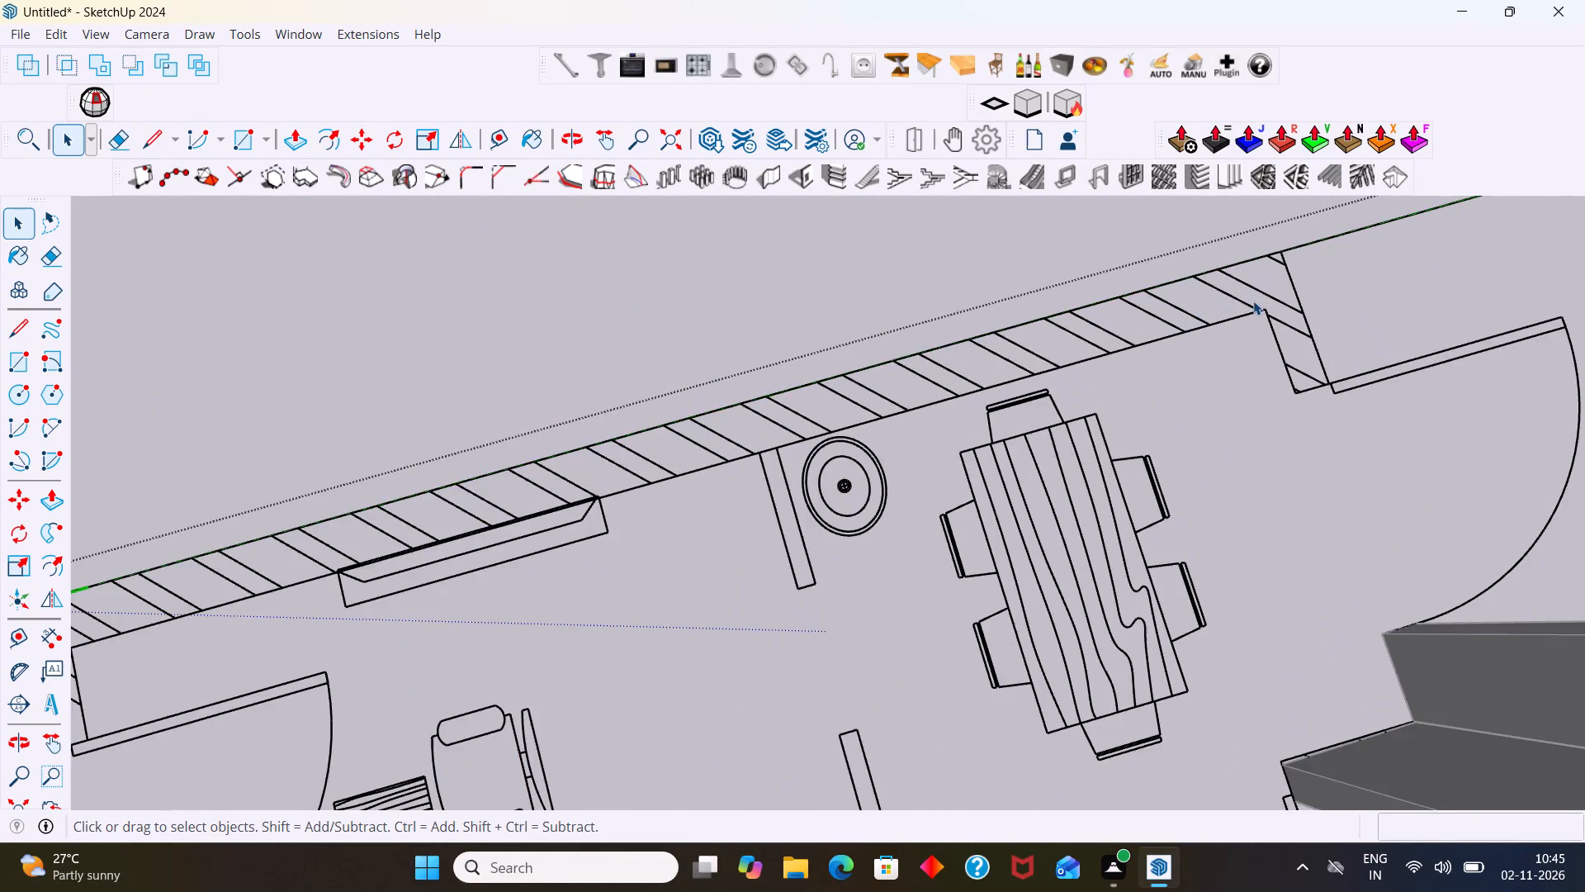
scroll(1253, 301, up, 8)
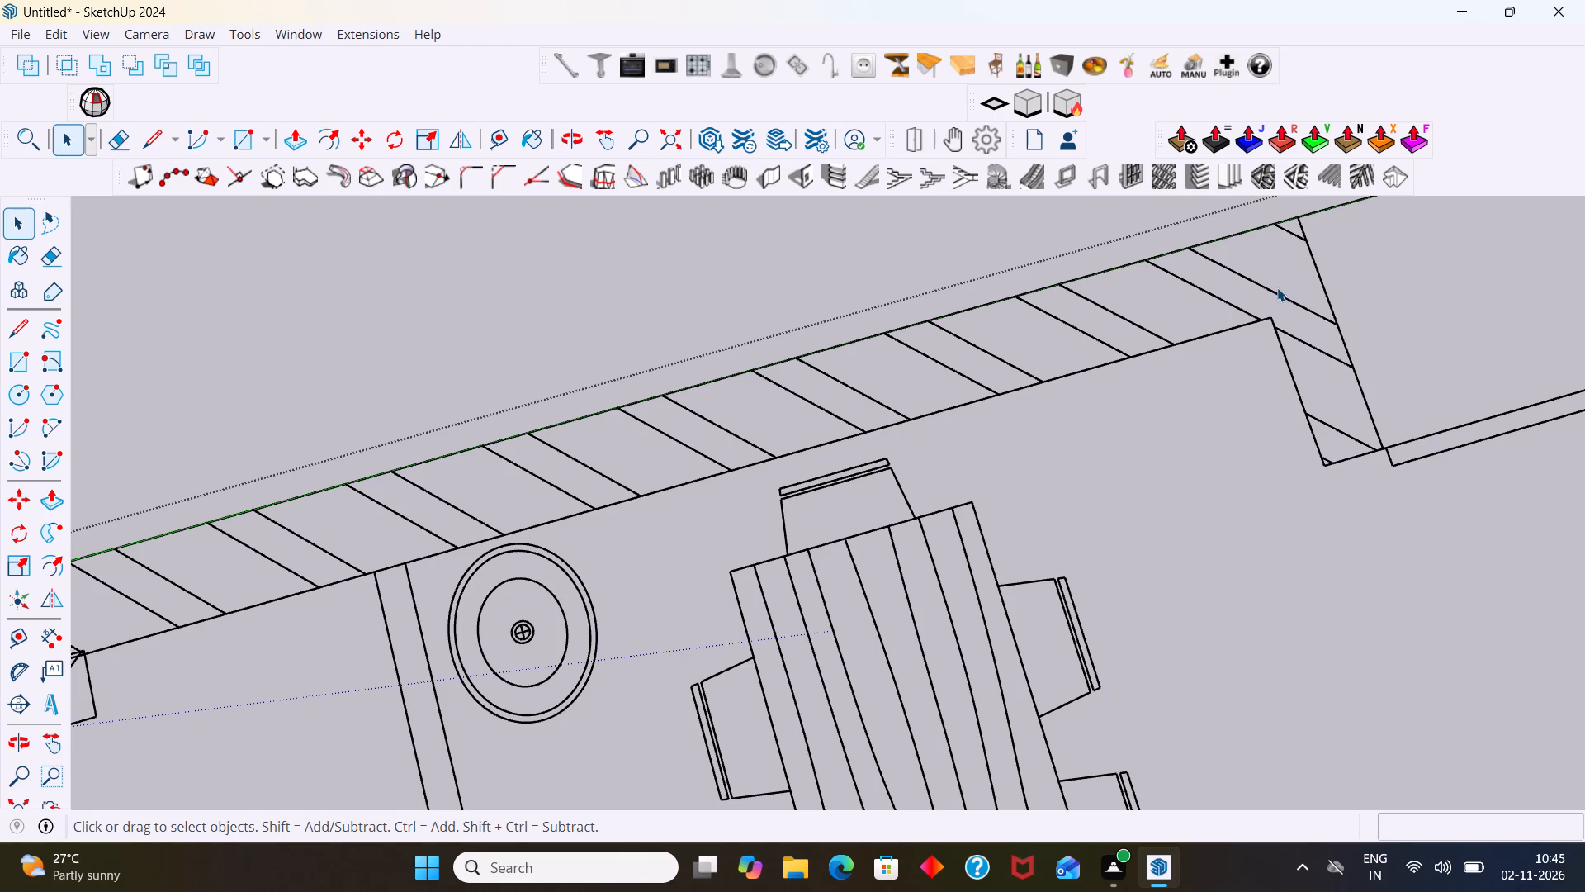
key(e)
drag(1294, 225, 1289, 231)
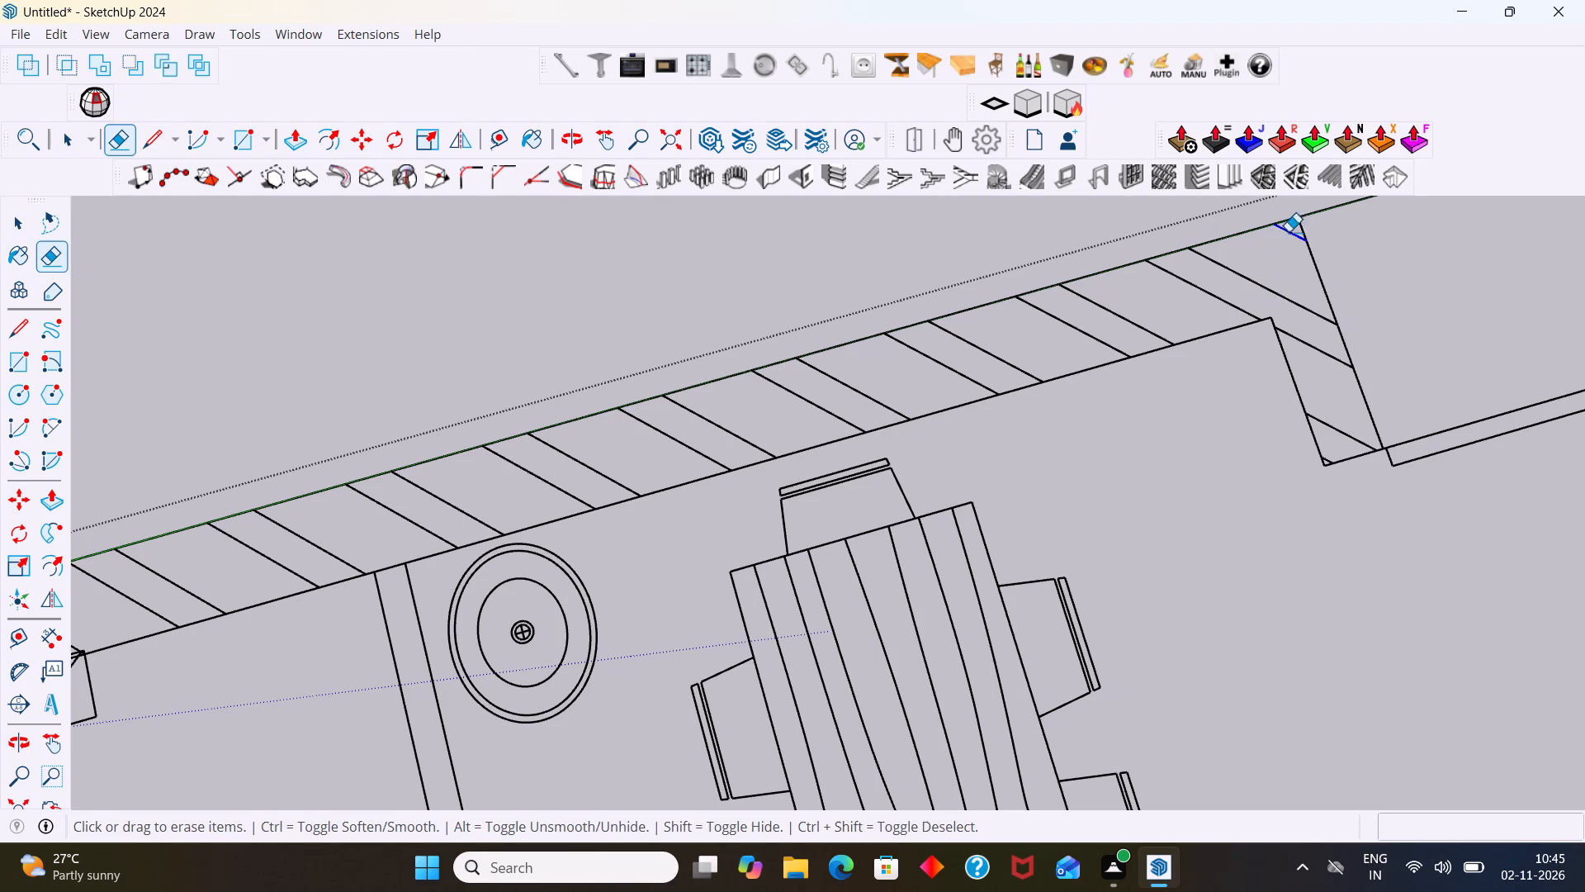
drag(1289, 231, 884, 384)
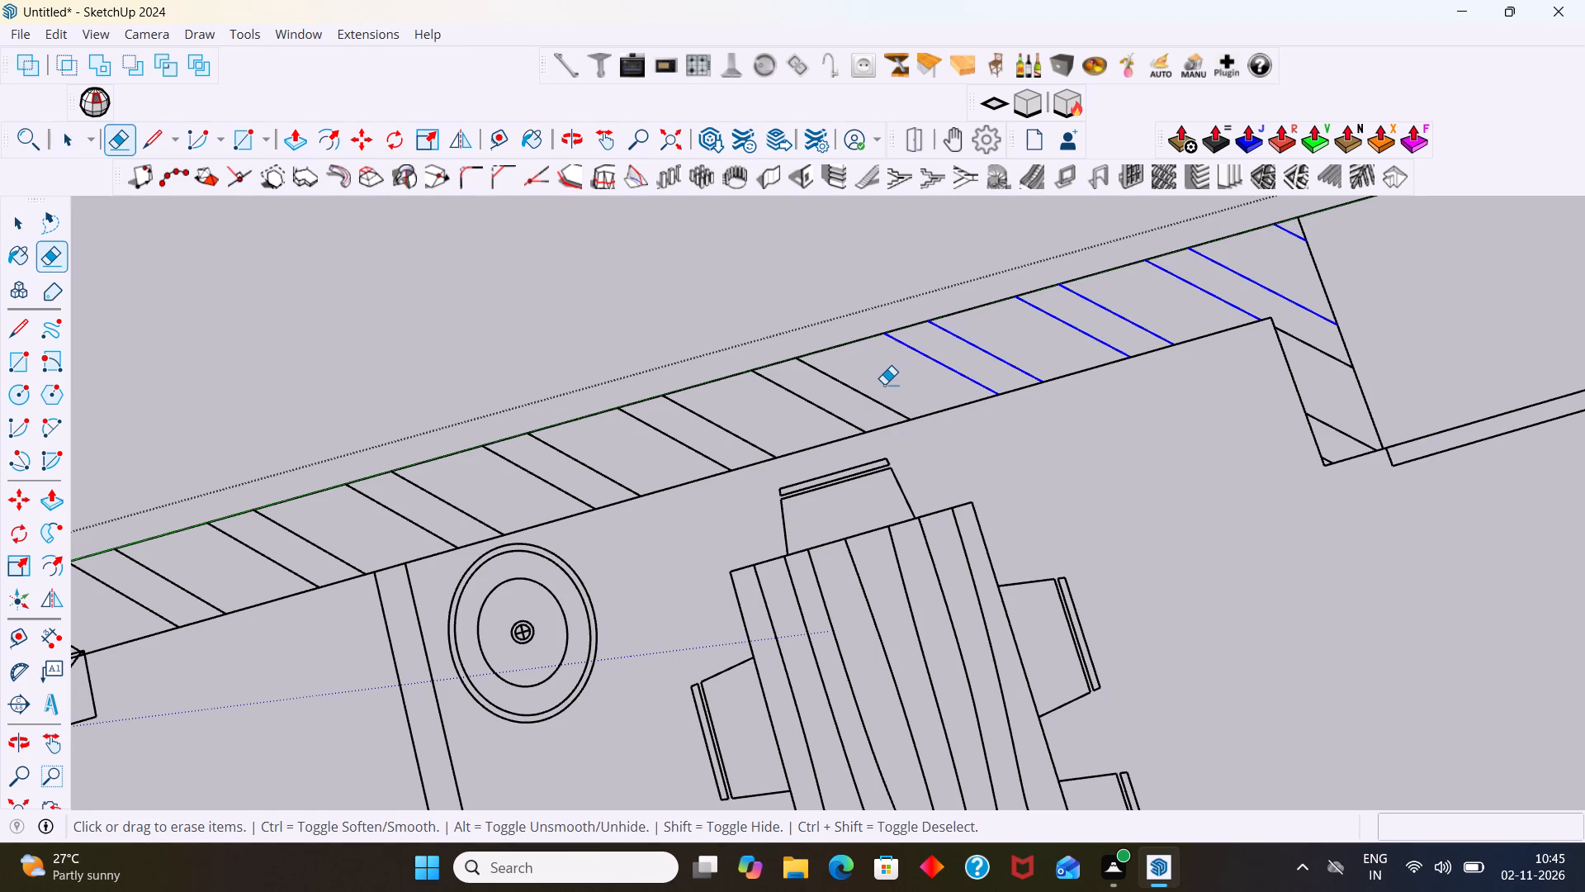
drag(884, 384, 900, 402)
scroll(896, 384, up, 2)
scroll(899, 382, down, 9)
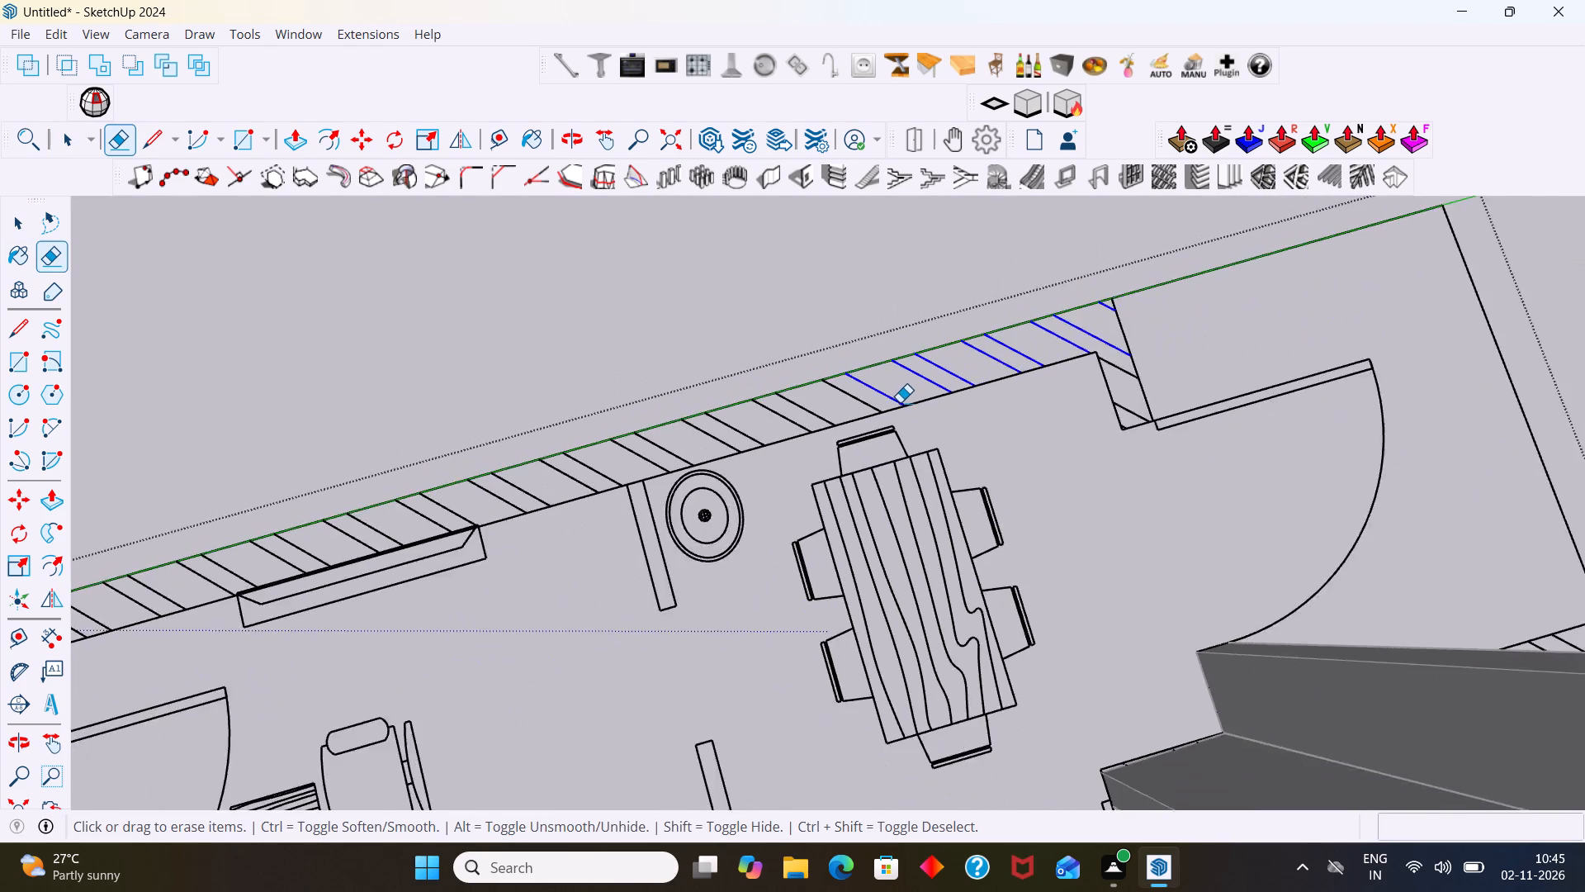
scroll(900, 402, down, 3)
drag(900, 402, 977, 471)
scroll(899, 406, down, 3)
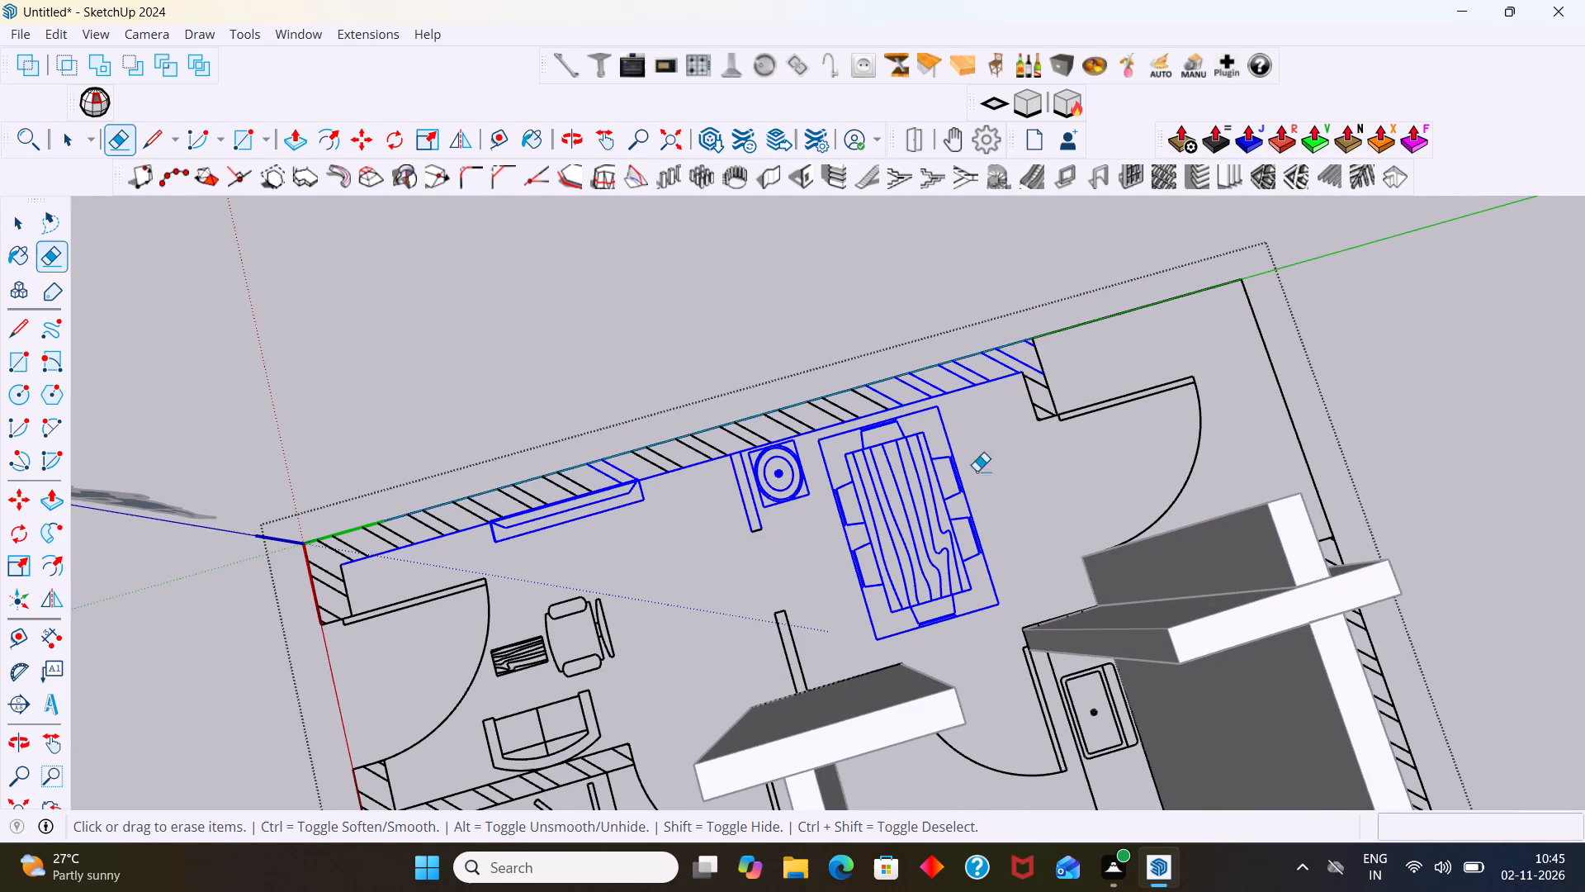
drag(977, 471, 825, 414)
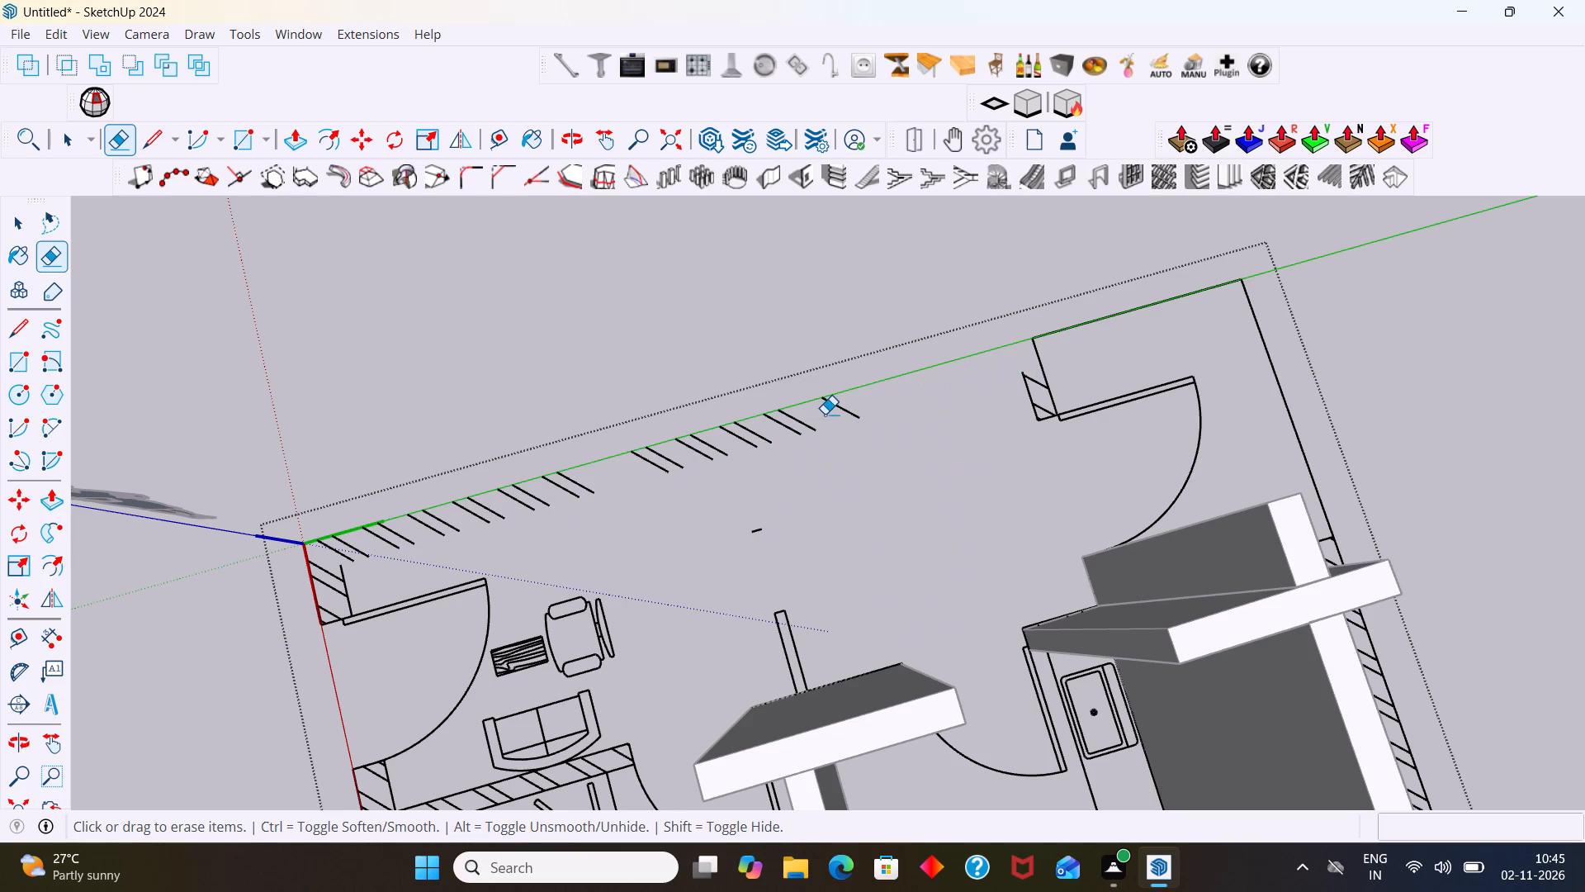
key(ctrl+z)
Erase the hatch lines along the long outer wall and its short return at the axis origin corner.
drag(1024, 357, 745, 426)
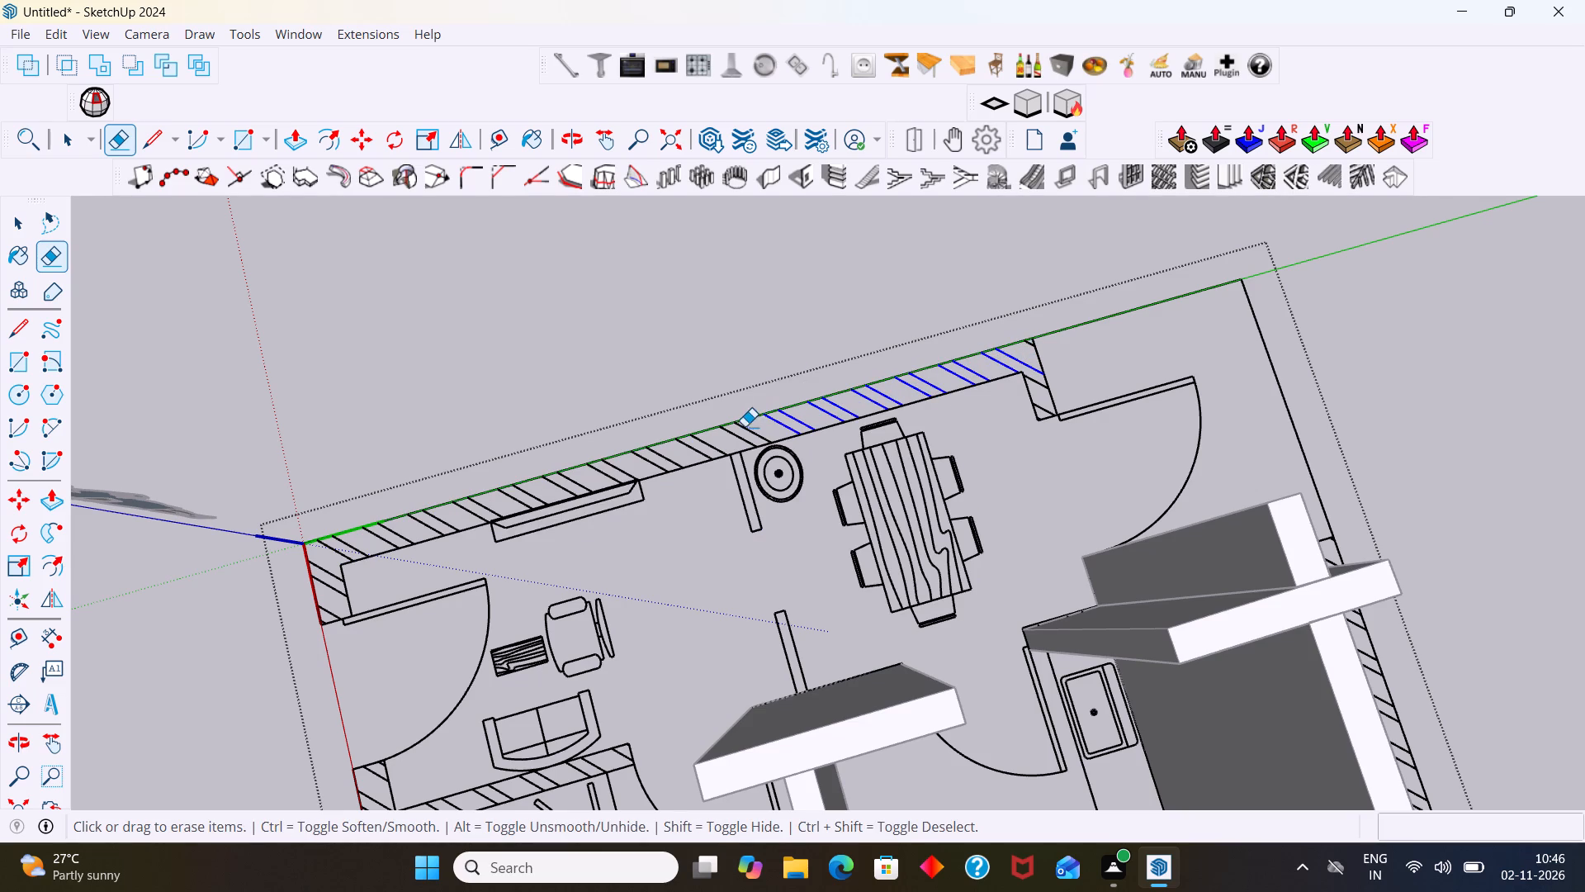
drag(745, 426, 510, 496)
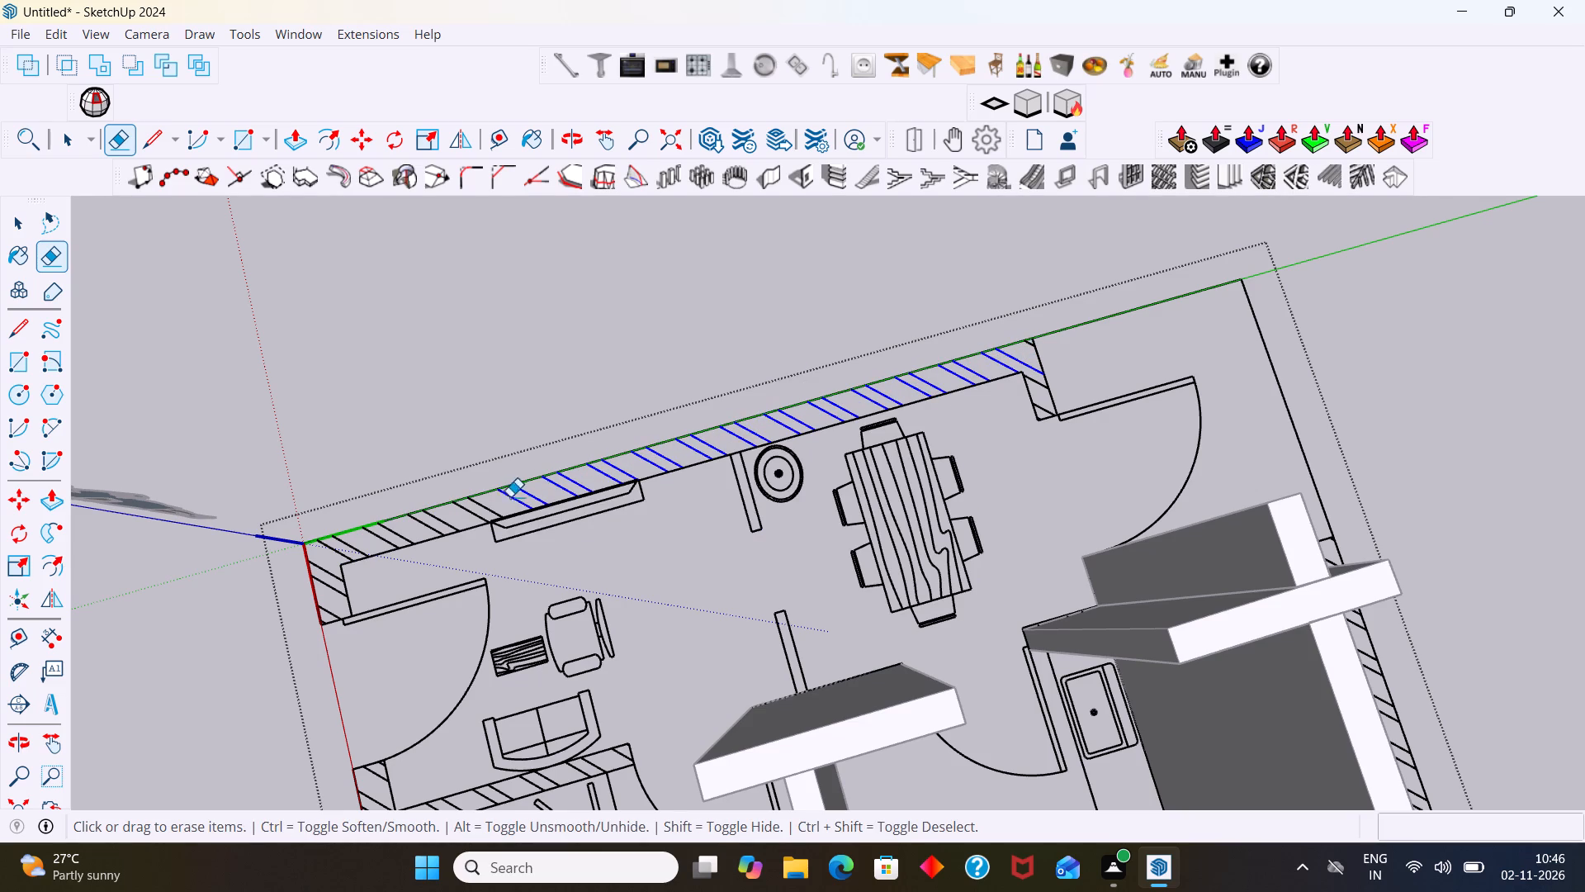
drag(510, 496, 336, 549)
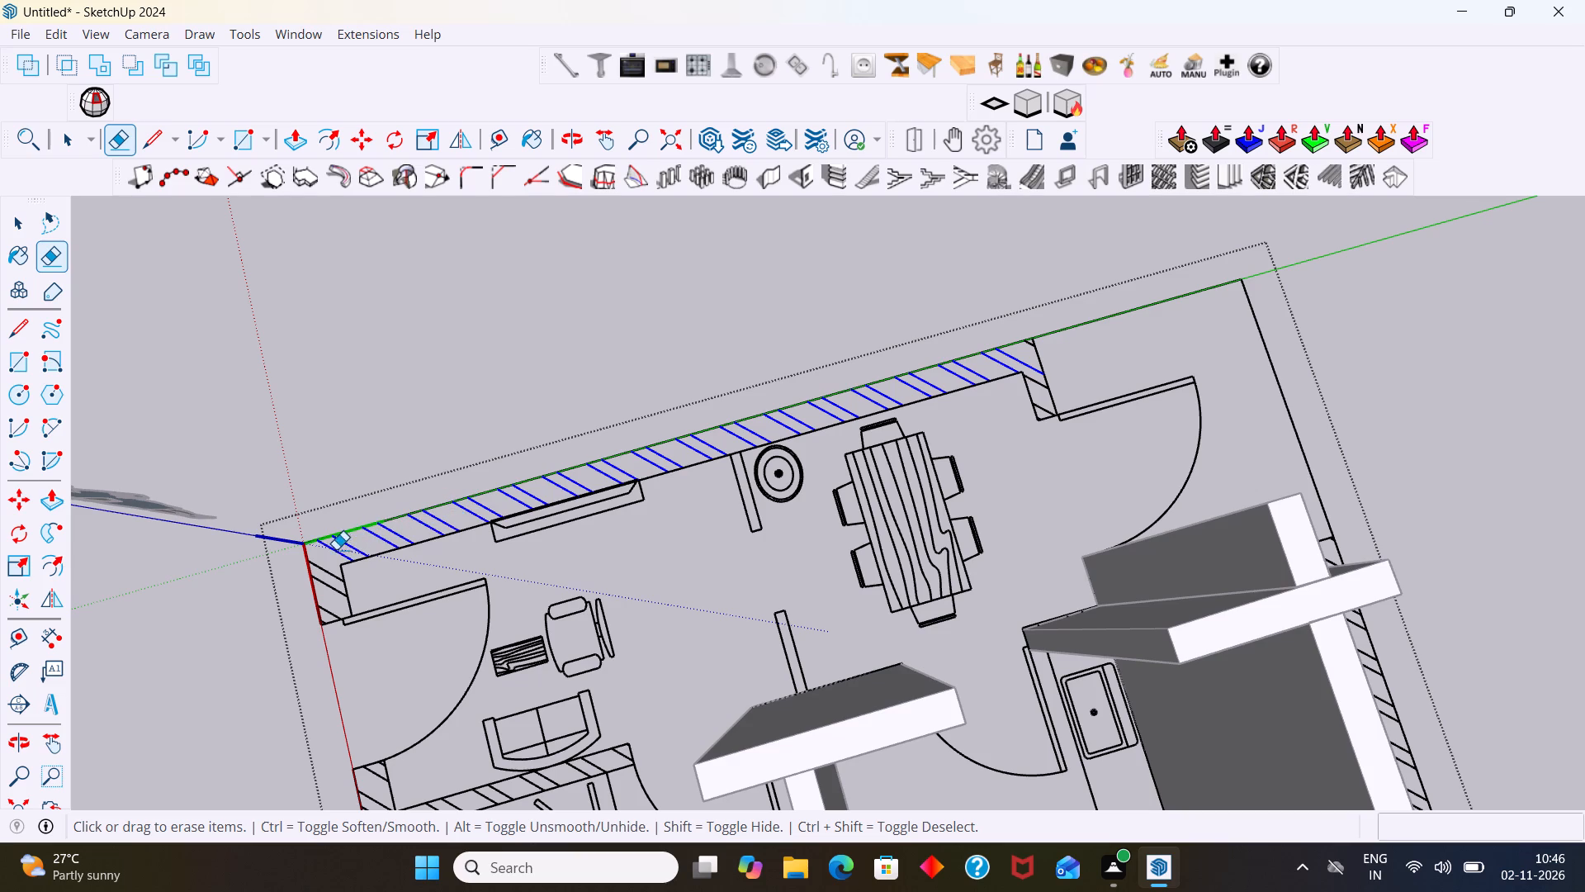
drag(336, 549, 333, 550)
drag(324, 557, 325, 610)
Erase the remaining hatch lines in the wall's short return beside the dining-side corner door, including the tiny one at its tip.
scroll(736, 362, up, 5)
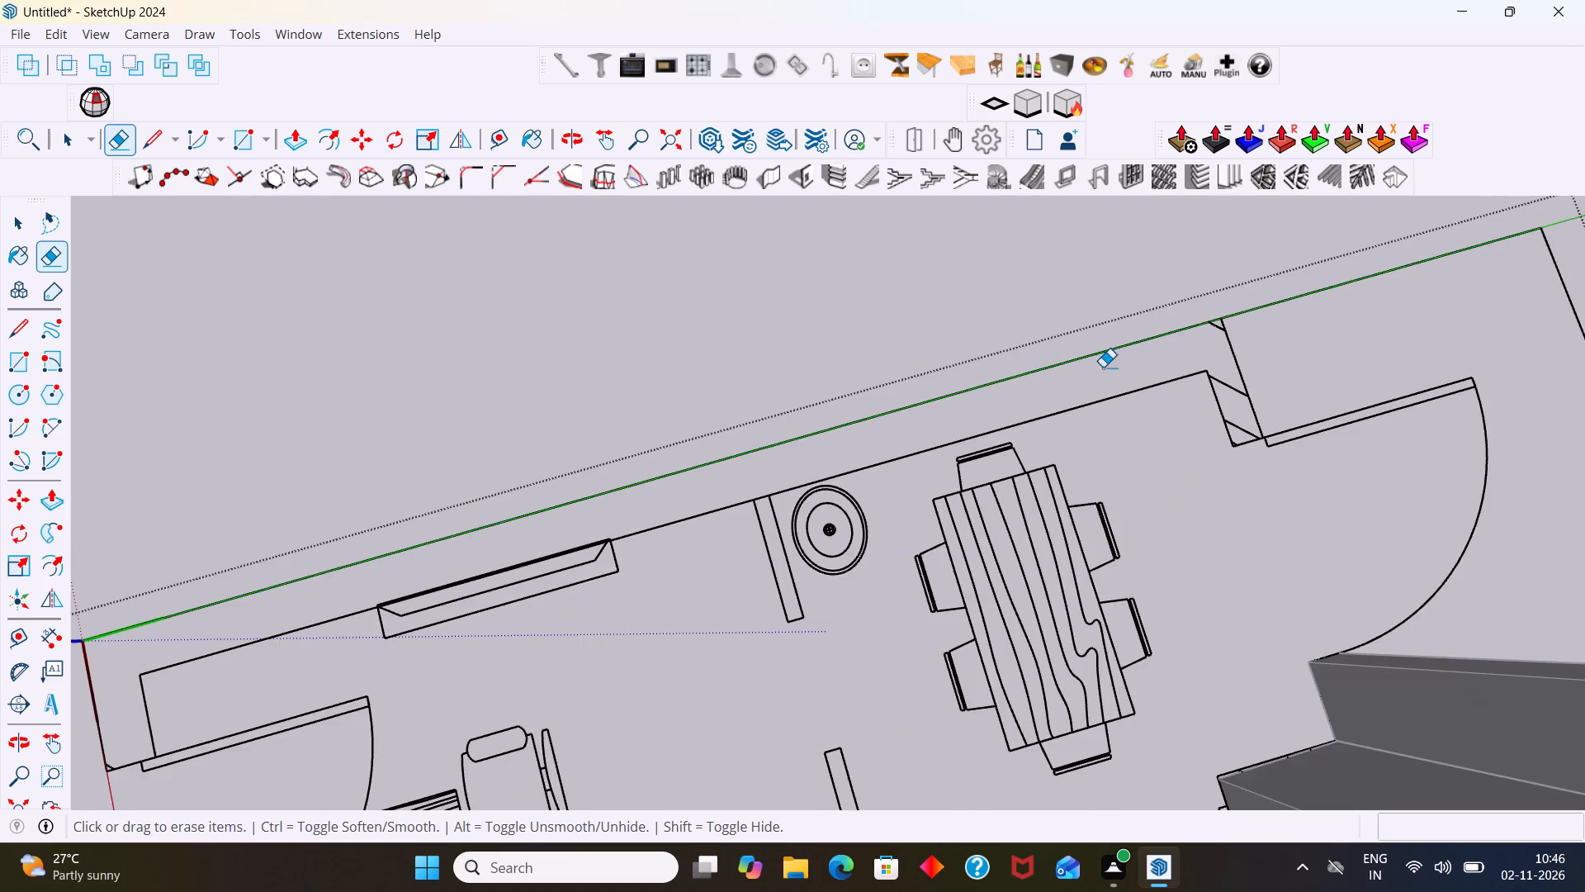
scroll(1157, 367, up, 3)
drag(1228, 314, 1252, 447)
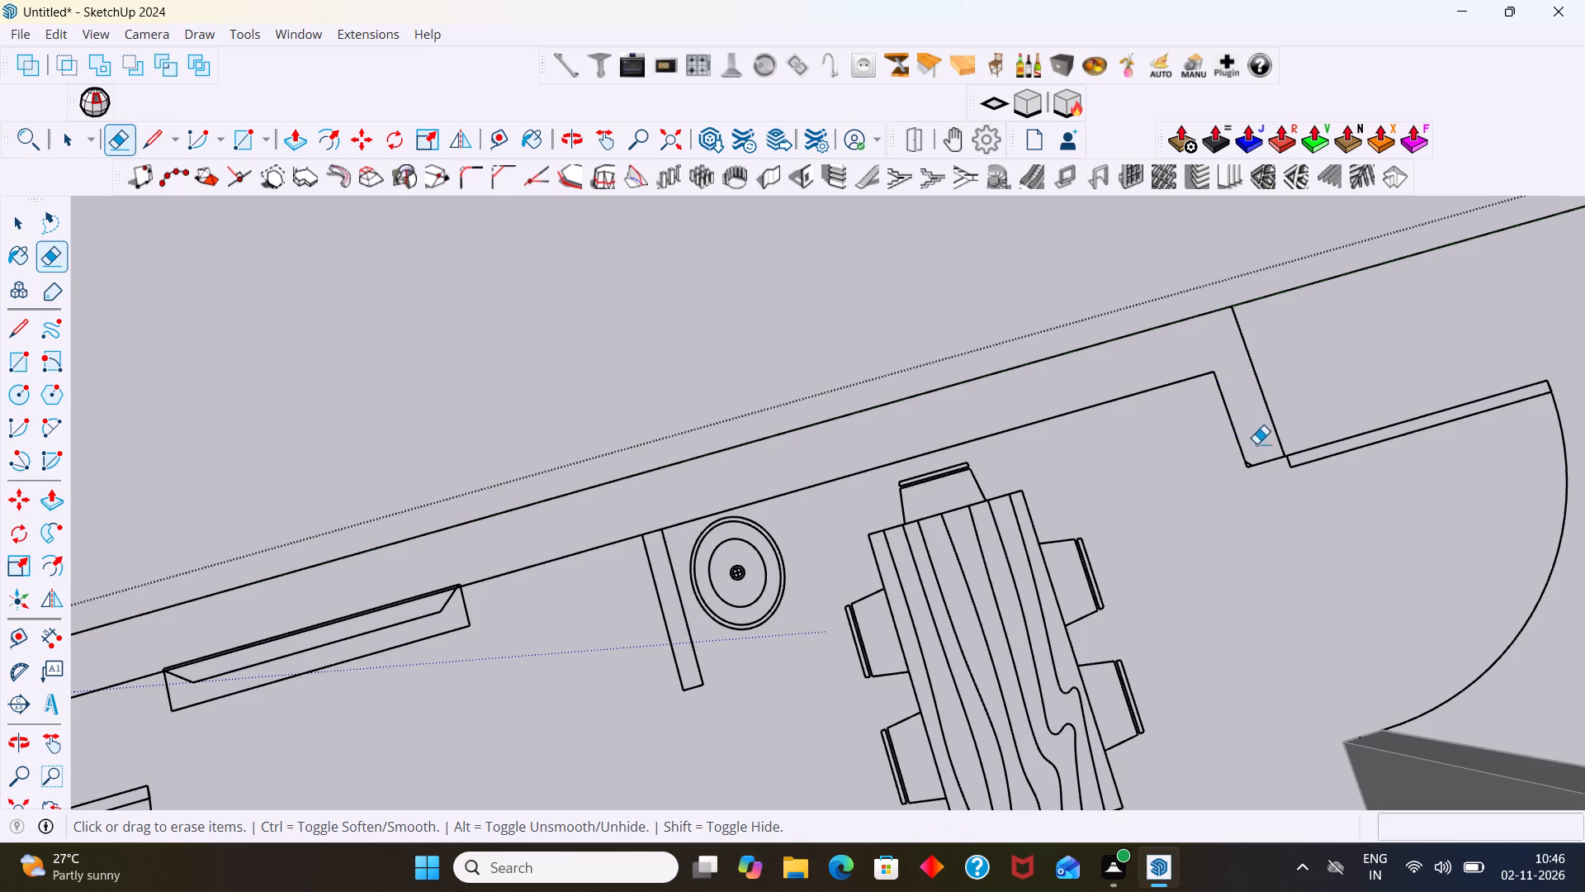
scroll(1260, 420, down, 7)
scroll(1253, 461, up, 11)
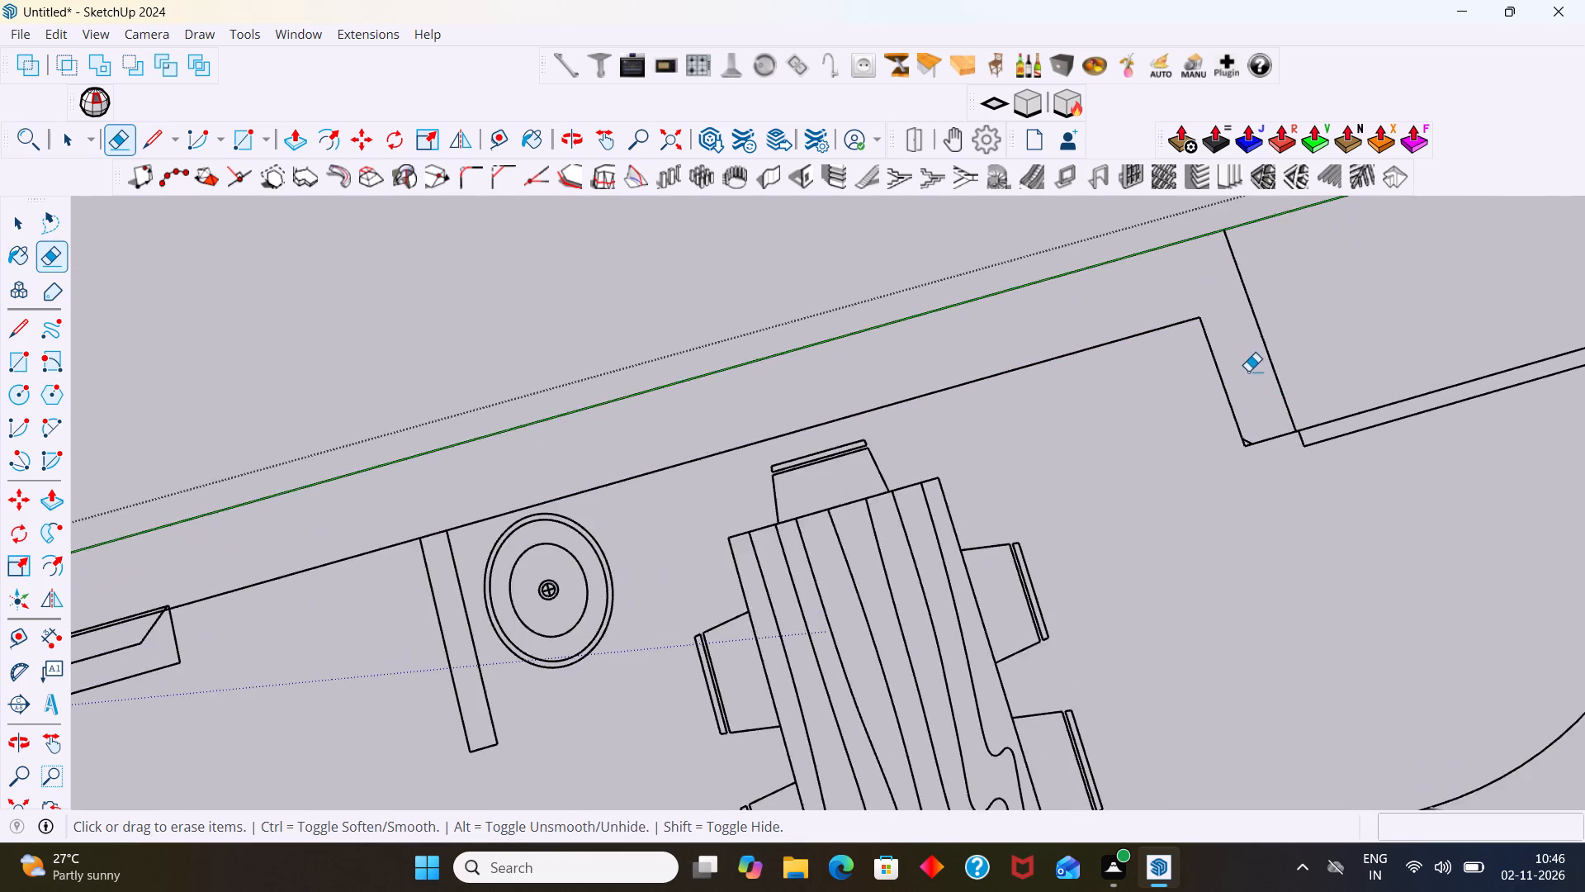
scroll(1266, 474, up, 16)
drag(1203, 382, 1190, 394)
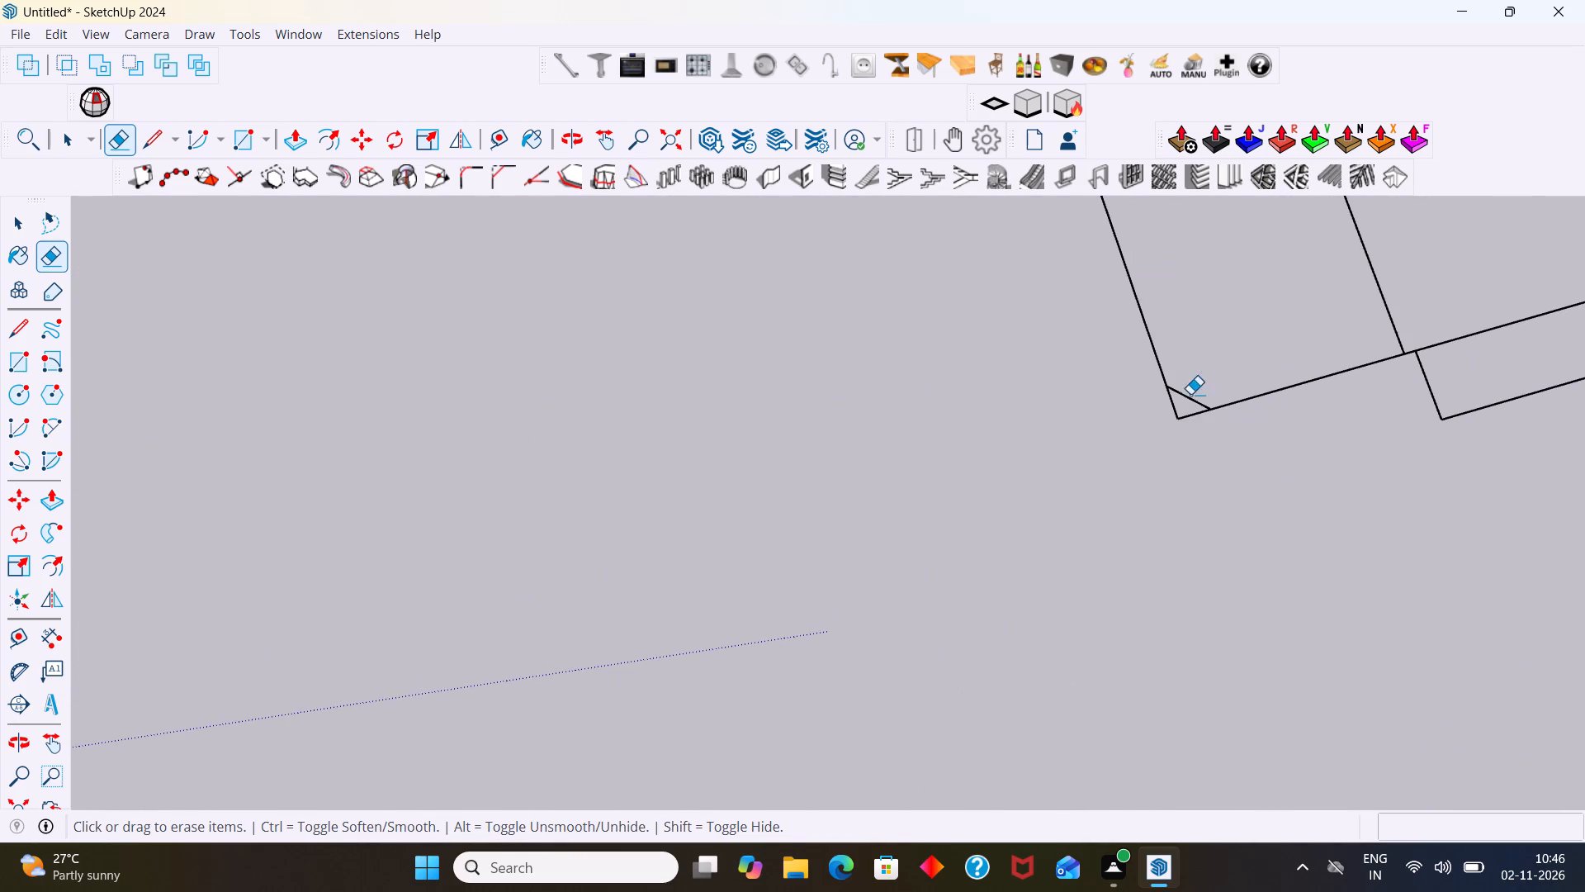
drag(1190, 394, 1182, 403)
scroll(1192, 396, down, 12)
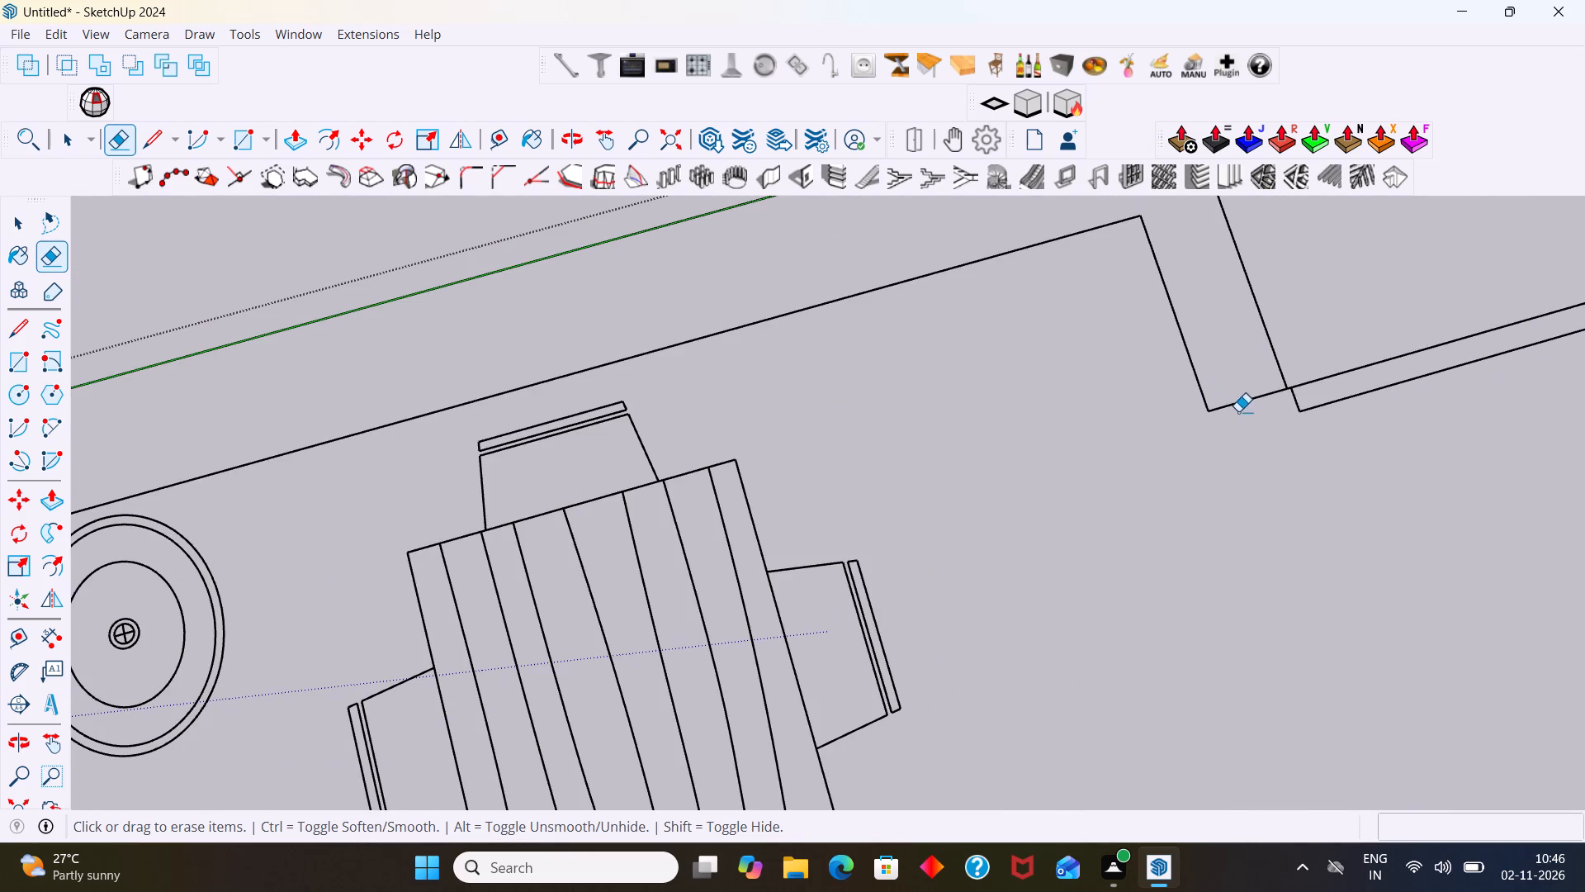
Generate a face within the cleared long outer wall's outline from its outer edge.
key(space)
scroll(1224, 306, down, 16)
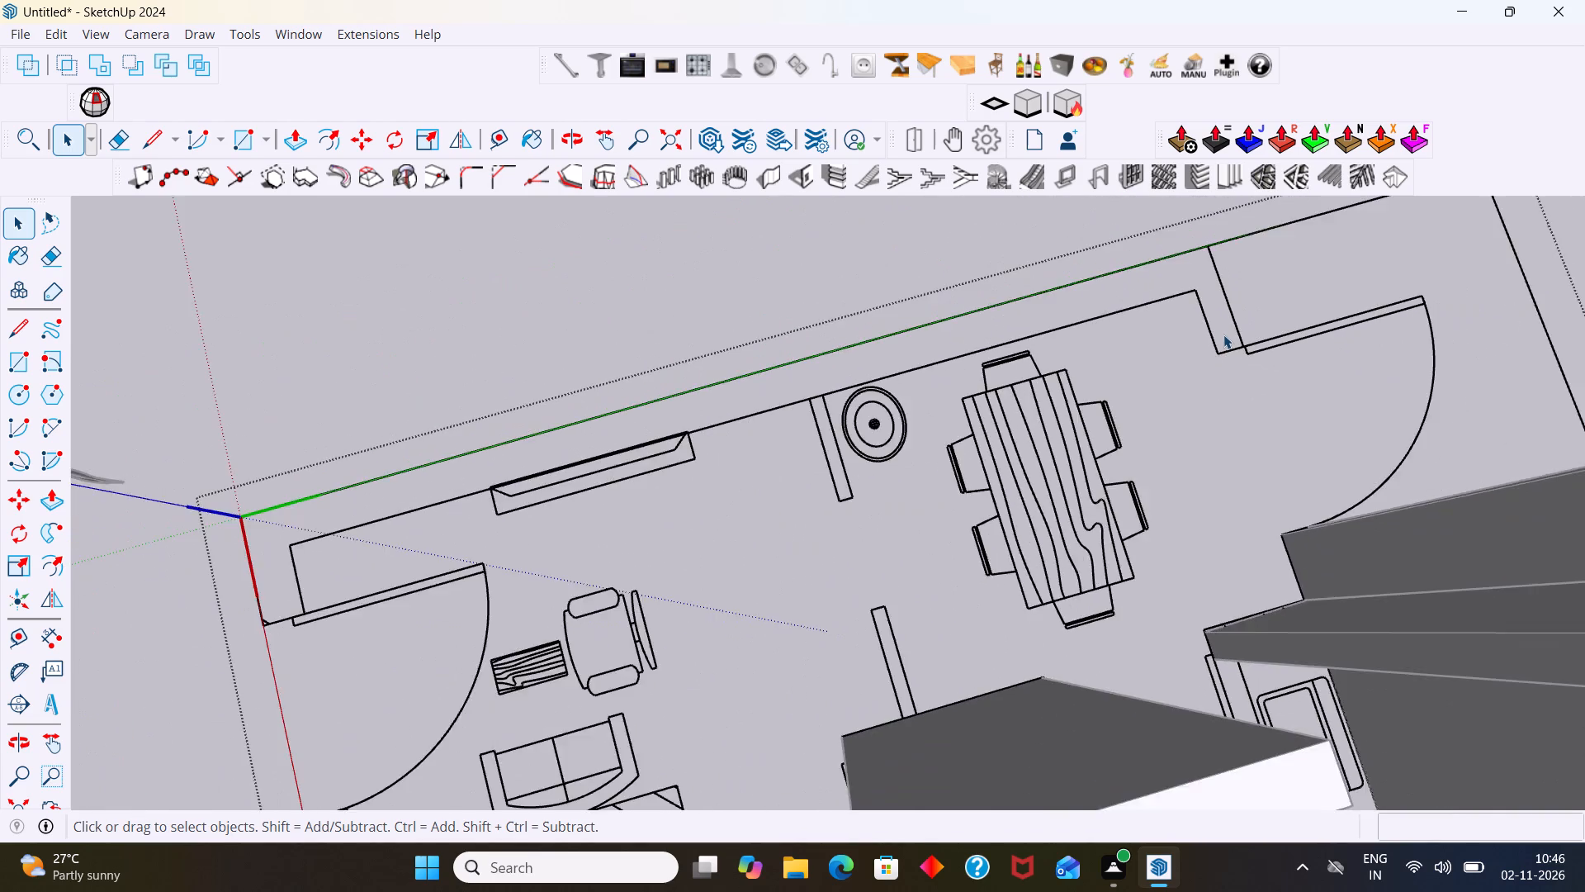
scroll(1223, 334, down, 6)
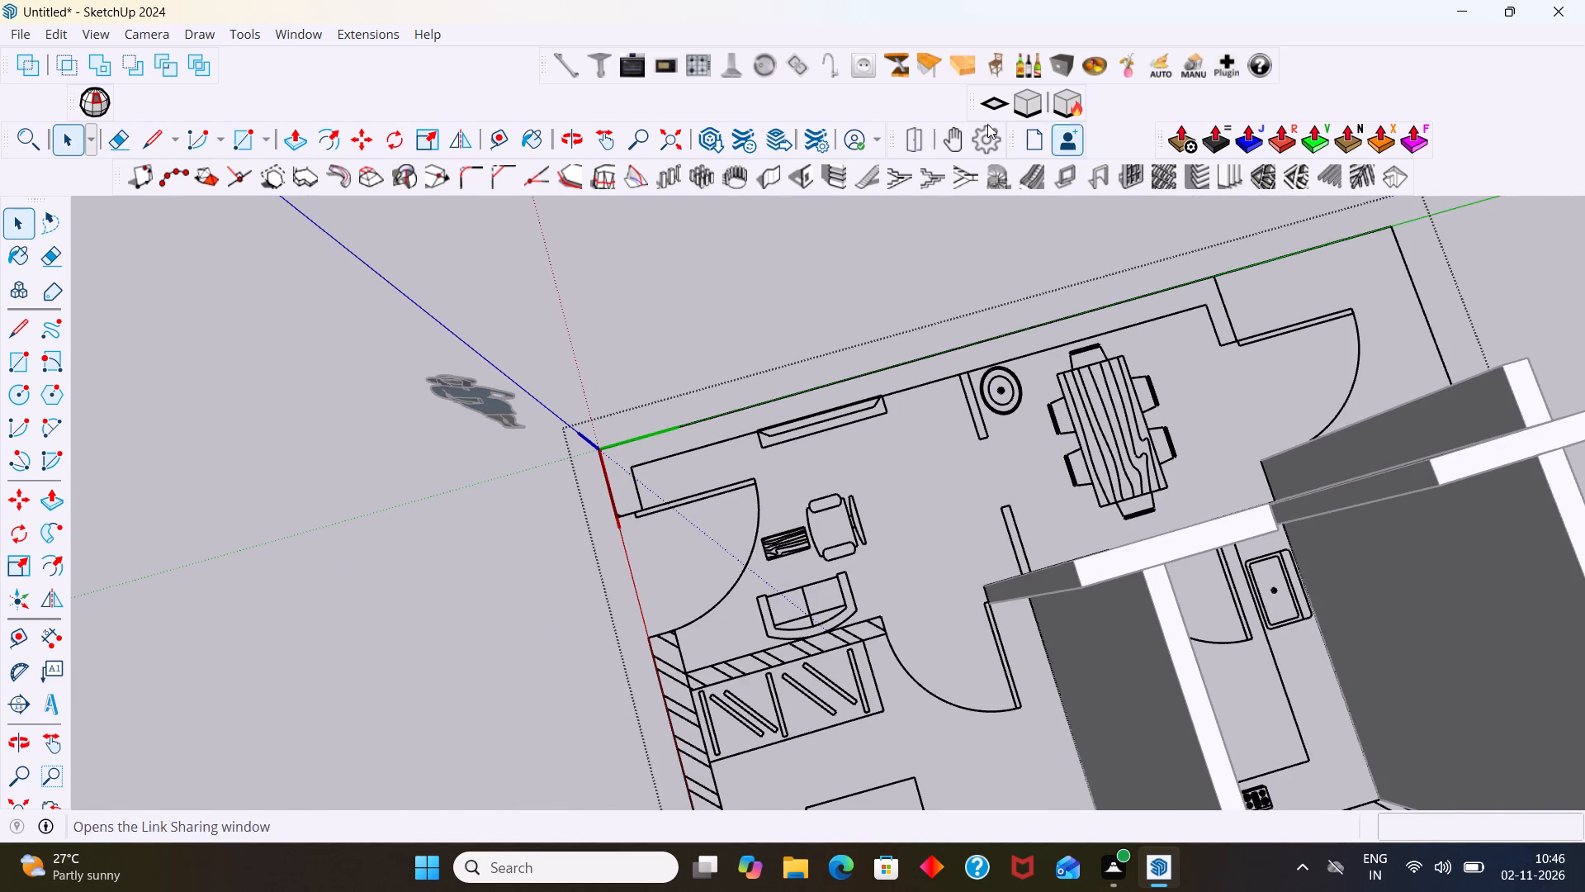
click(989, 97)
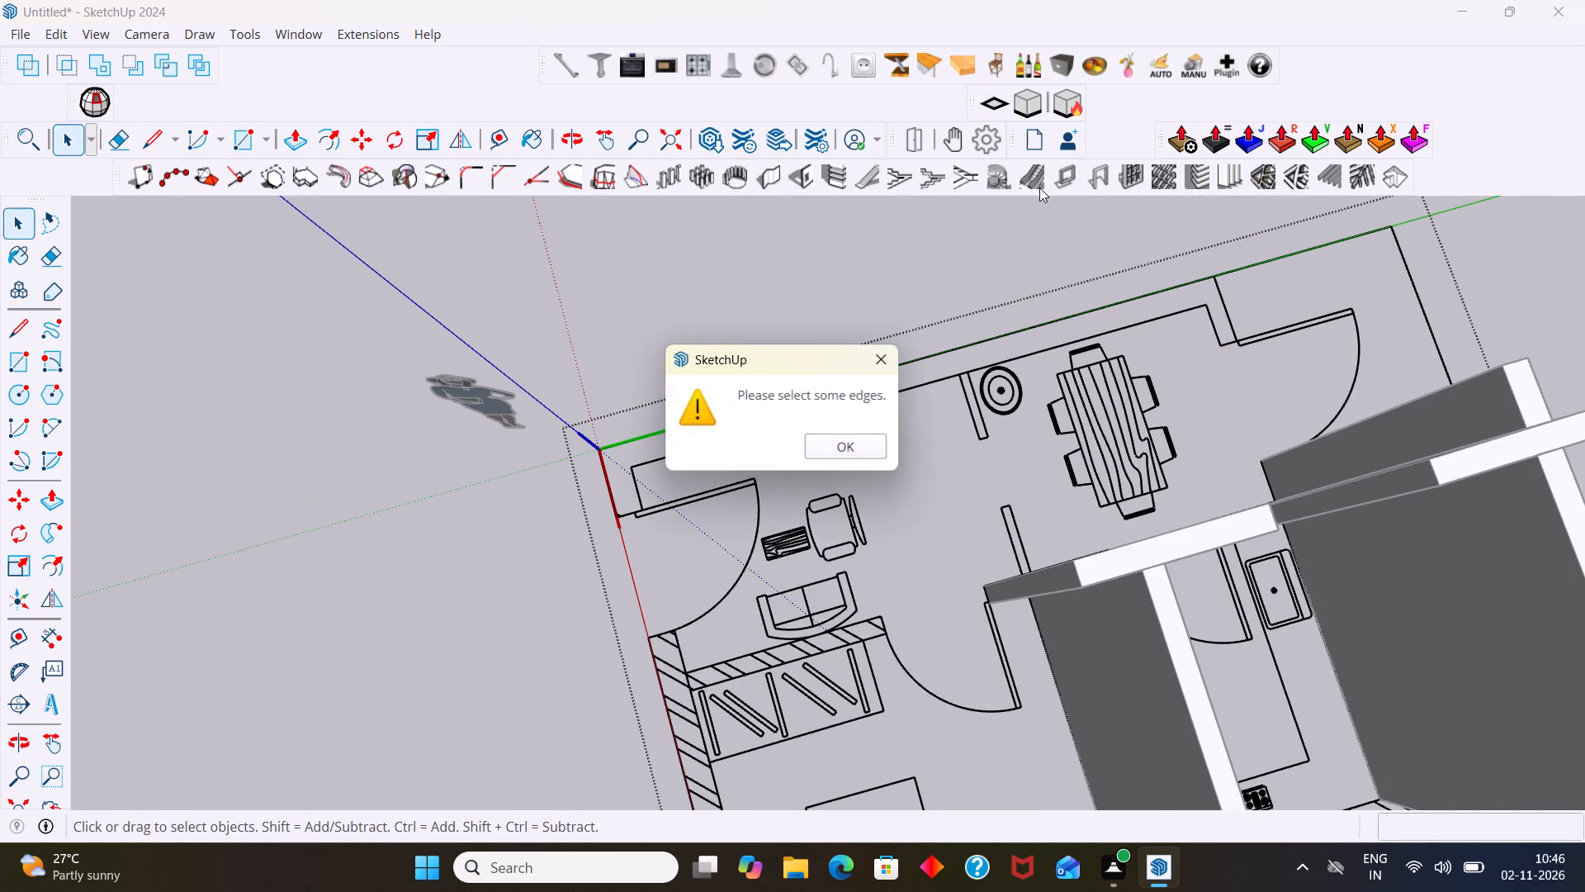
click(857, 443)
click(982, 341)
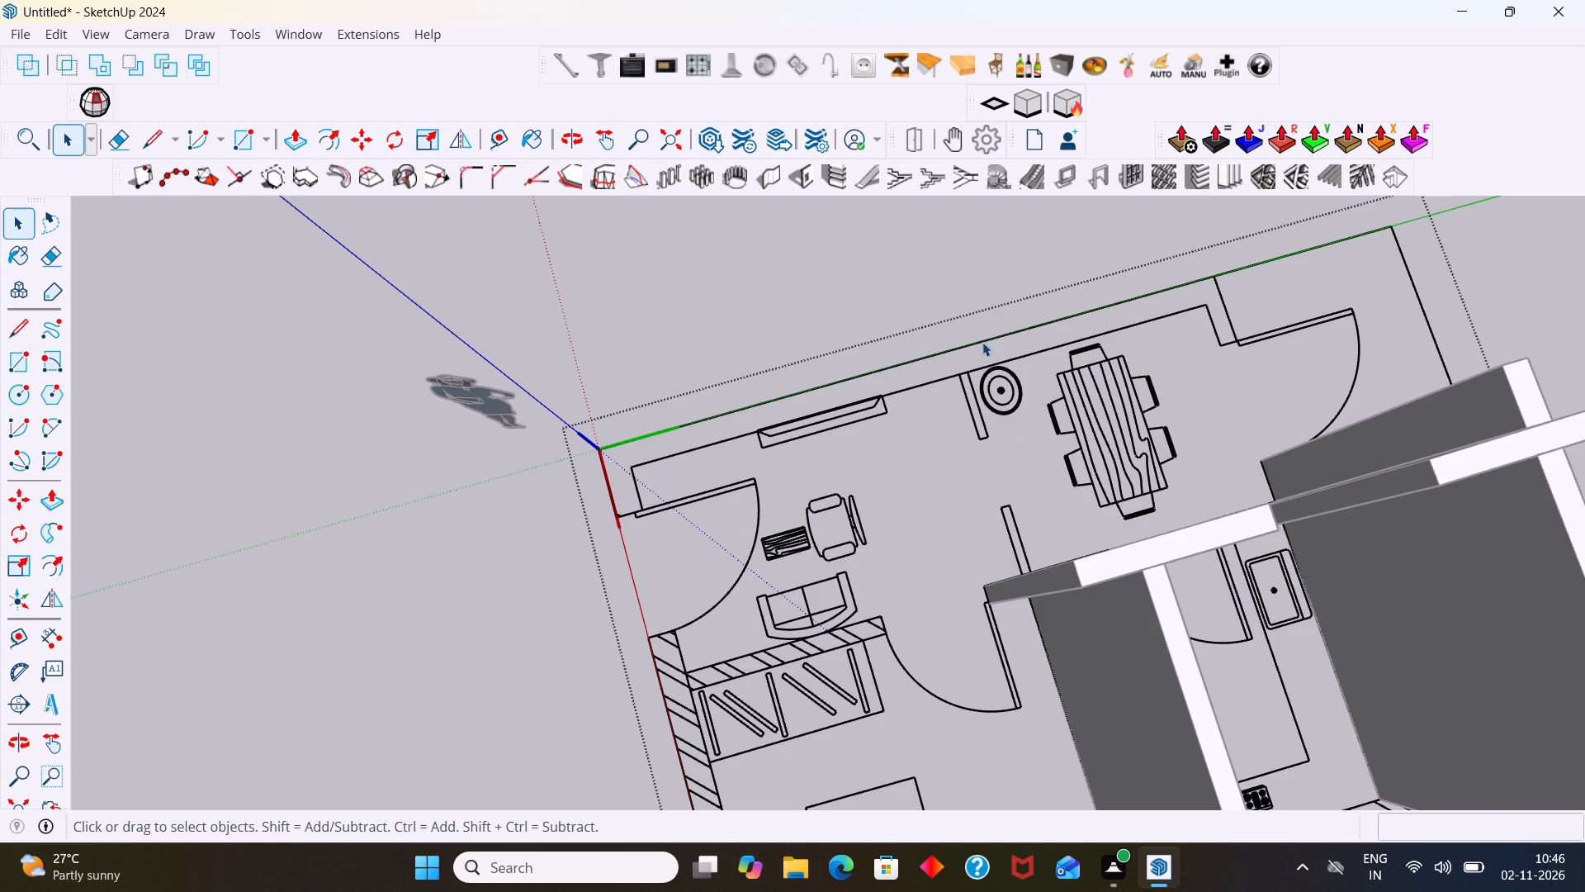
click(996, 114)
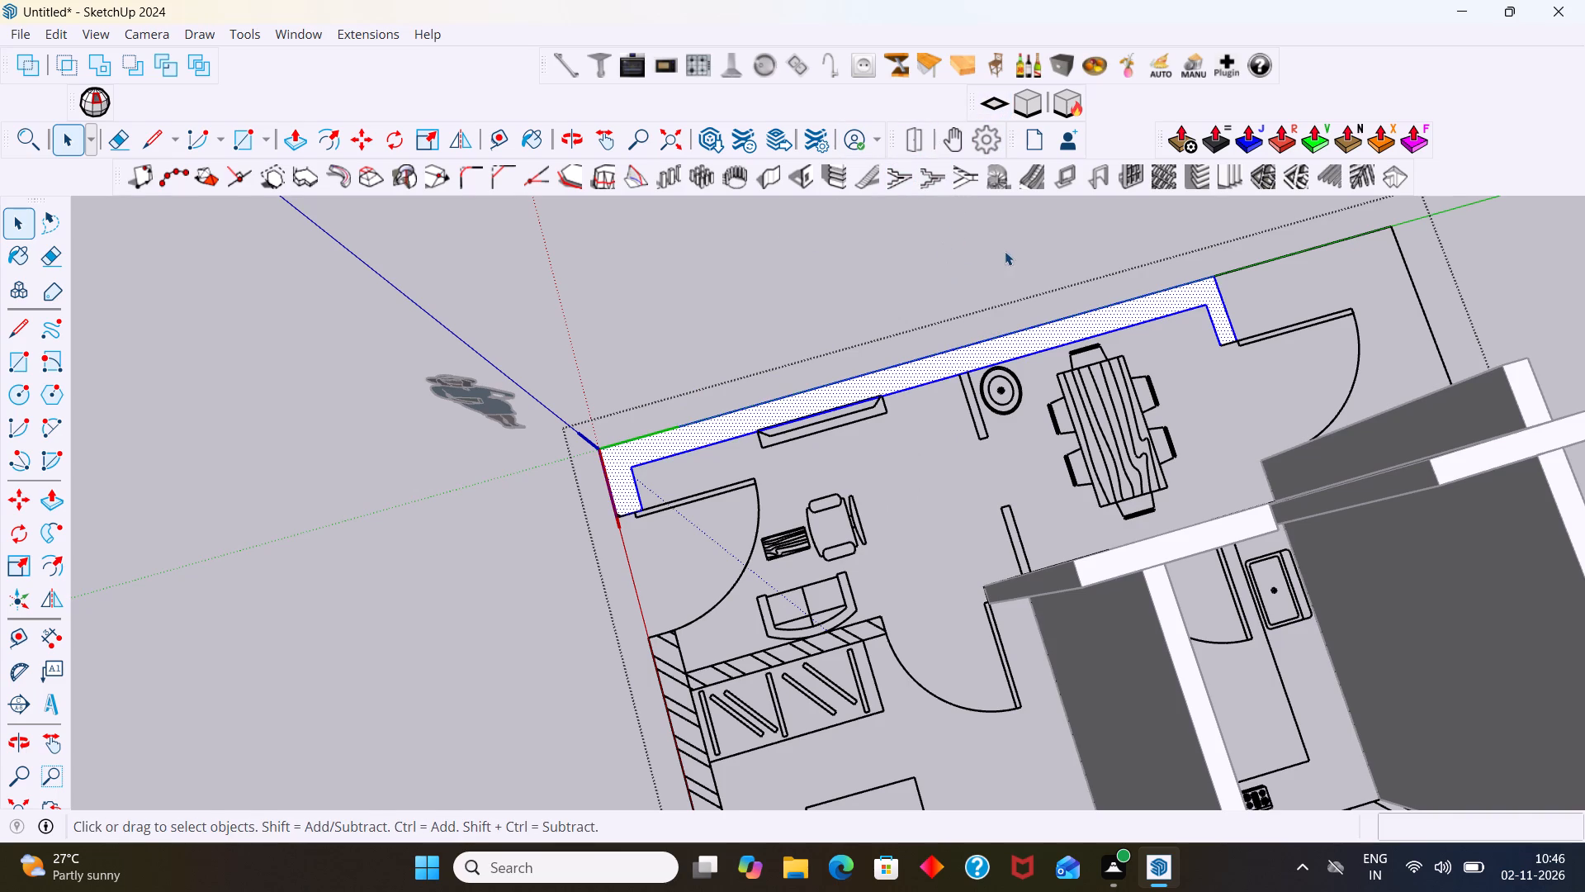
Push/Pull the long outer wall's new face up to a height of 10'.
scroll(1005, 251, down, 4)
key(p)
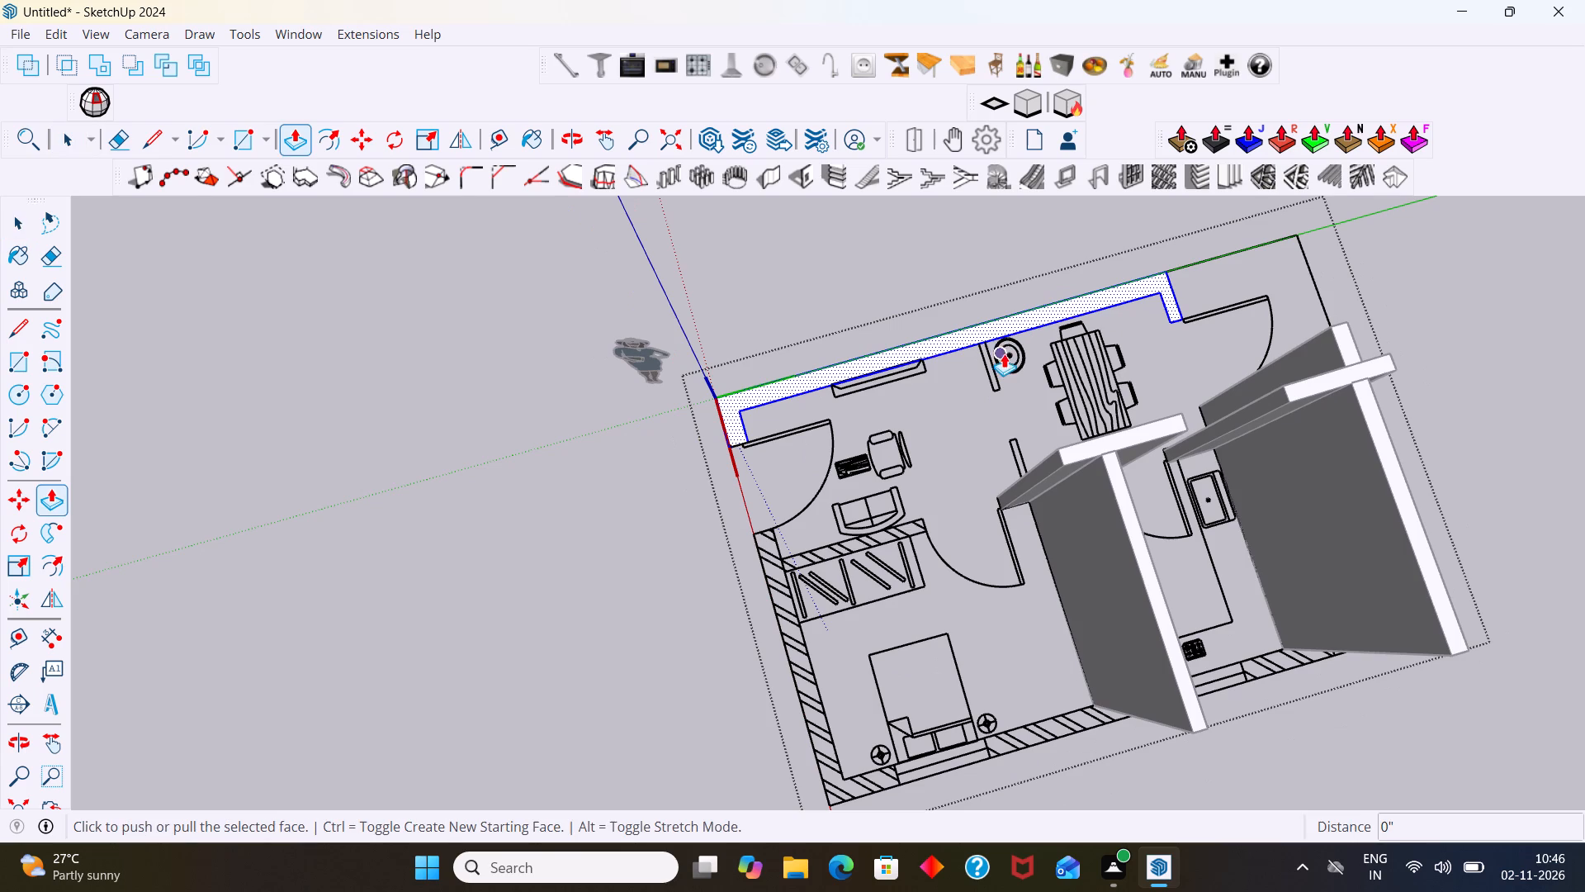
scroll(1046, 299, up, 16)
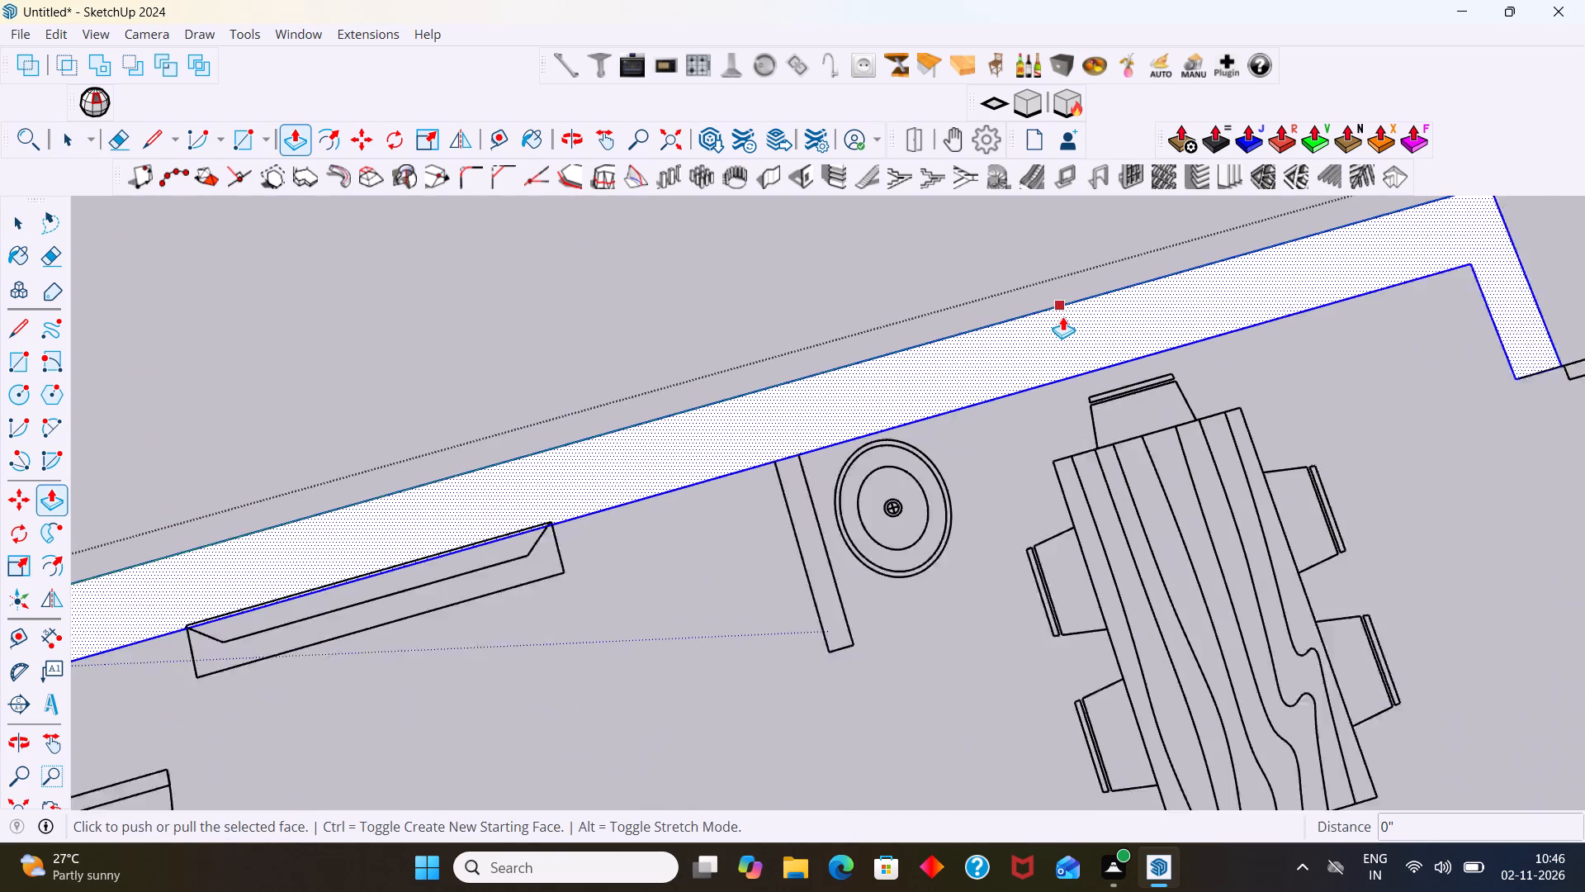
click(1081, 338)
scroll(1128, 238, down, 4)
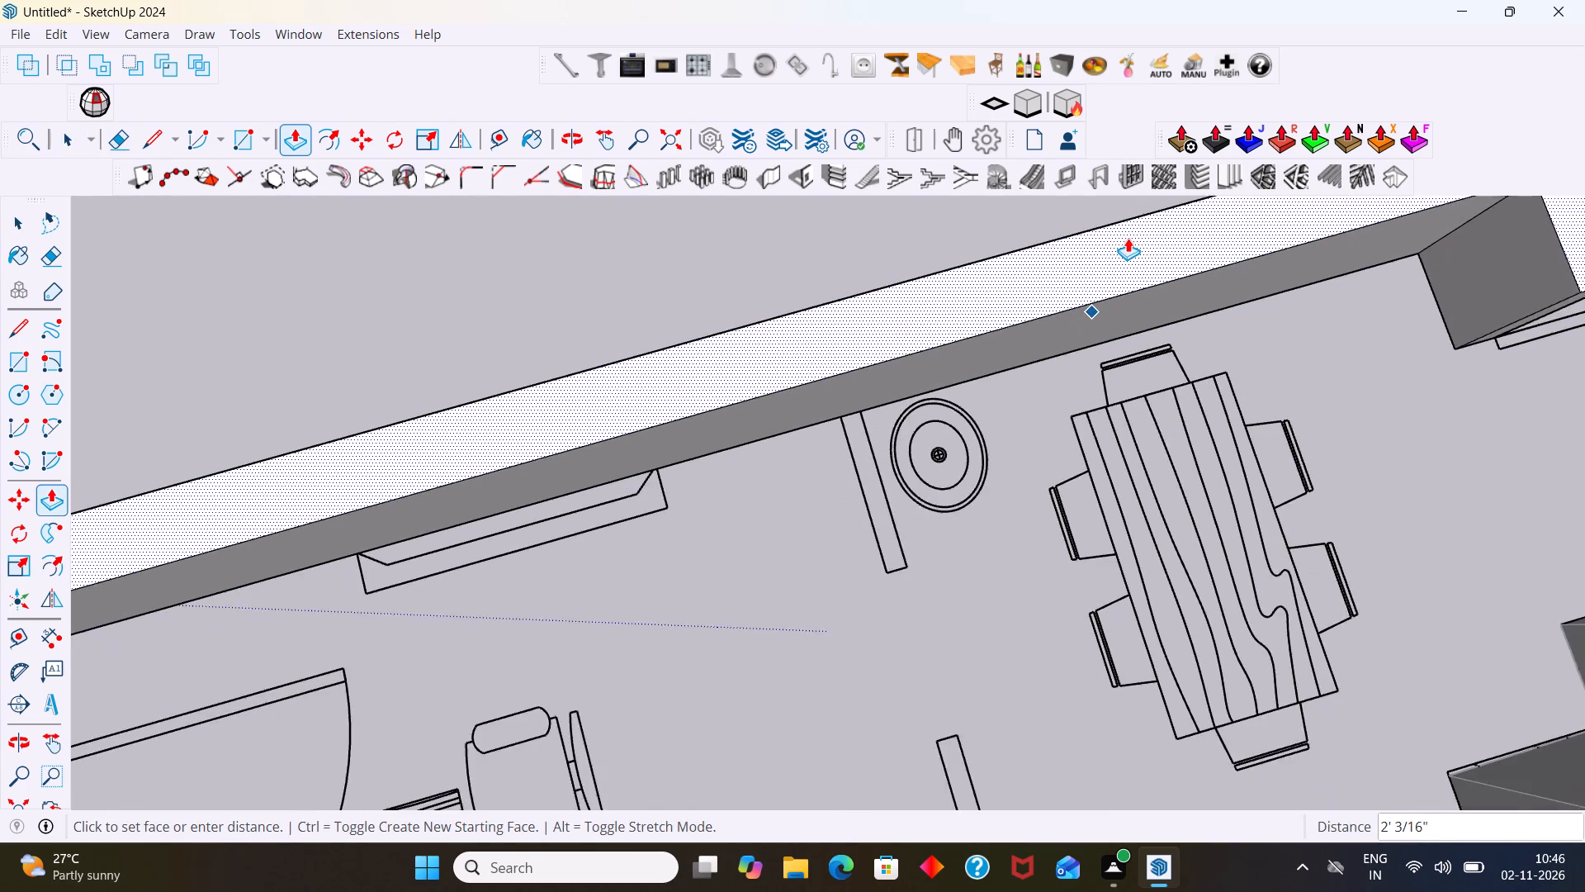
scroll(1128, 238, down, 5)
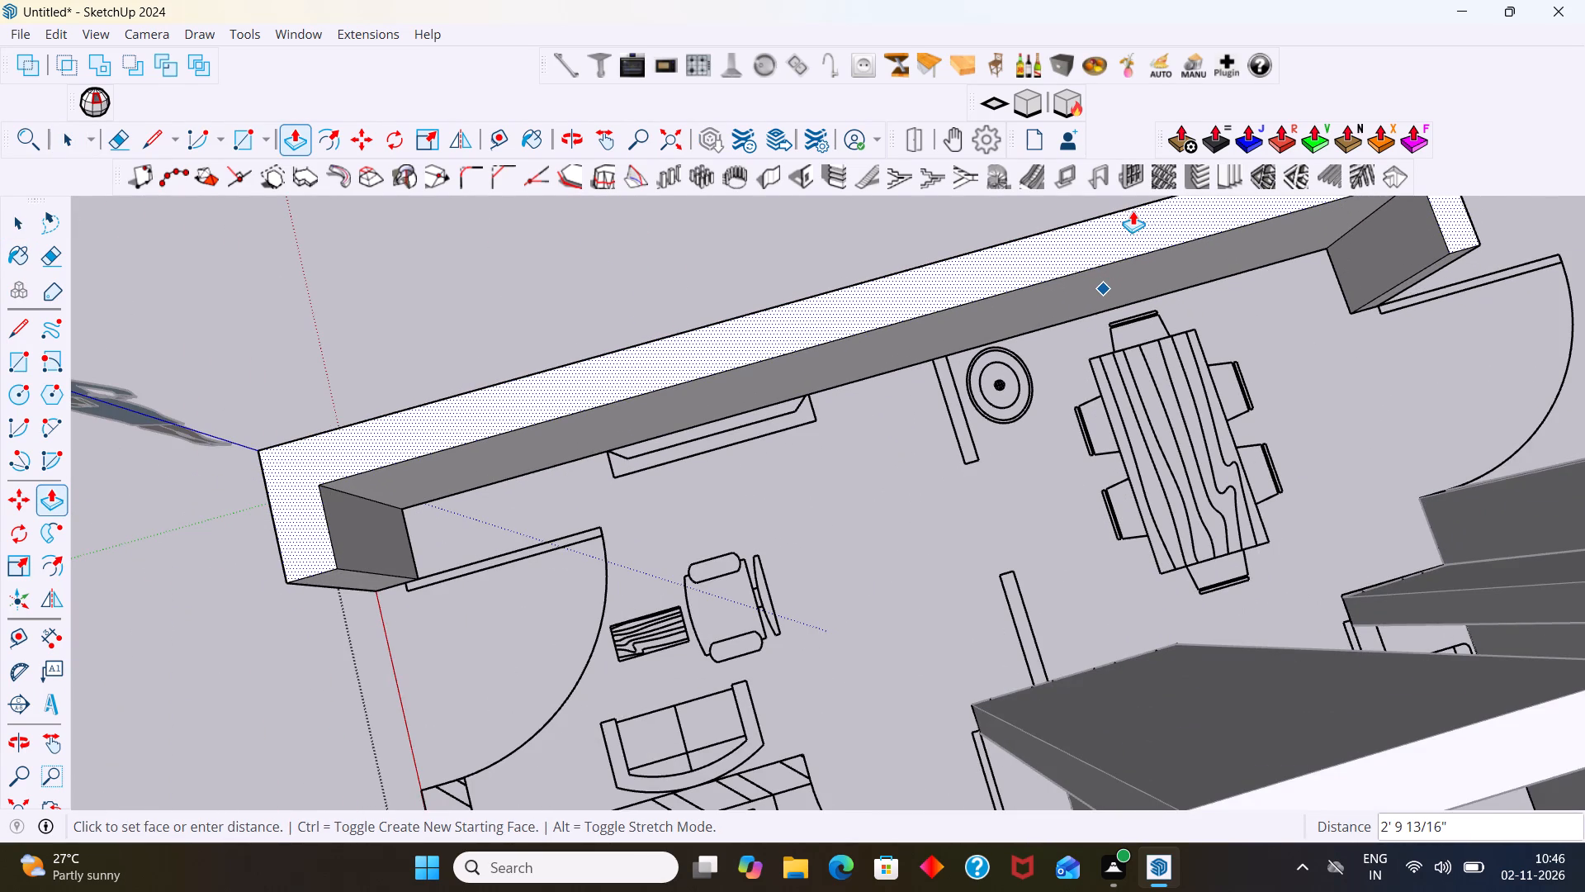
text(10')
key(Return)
Examine the hatched outer wall and its end beside the door near the wardrobe.
scroll(1148, 224, down, 7)
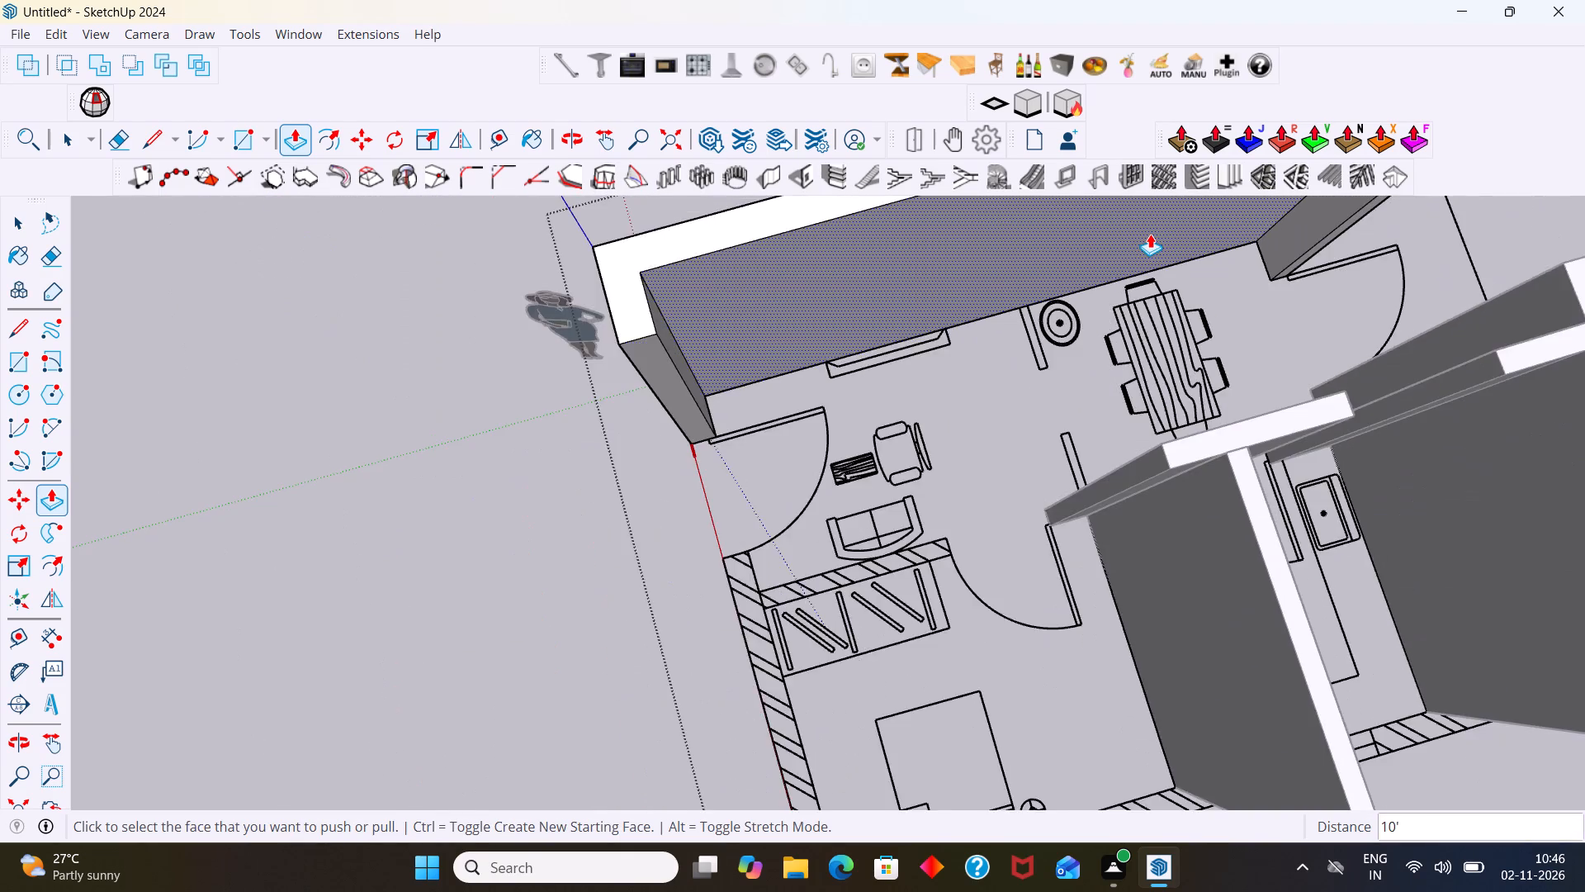
scroll(1150, 234, down, 3)
scroll(1129, 305, down, 3)
scroll(920, 473, up, 3)
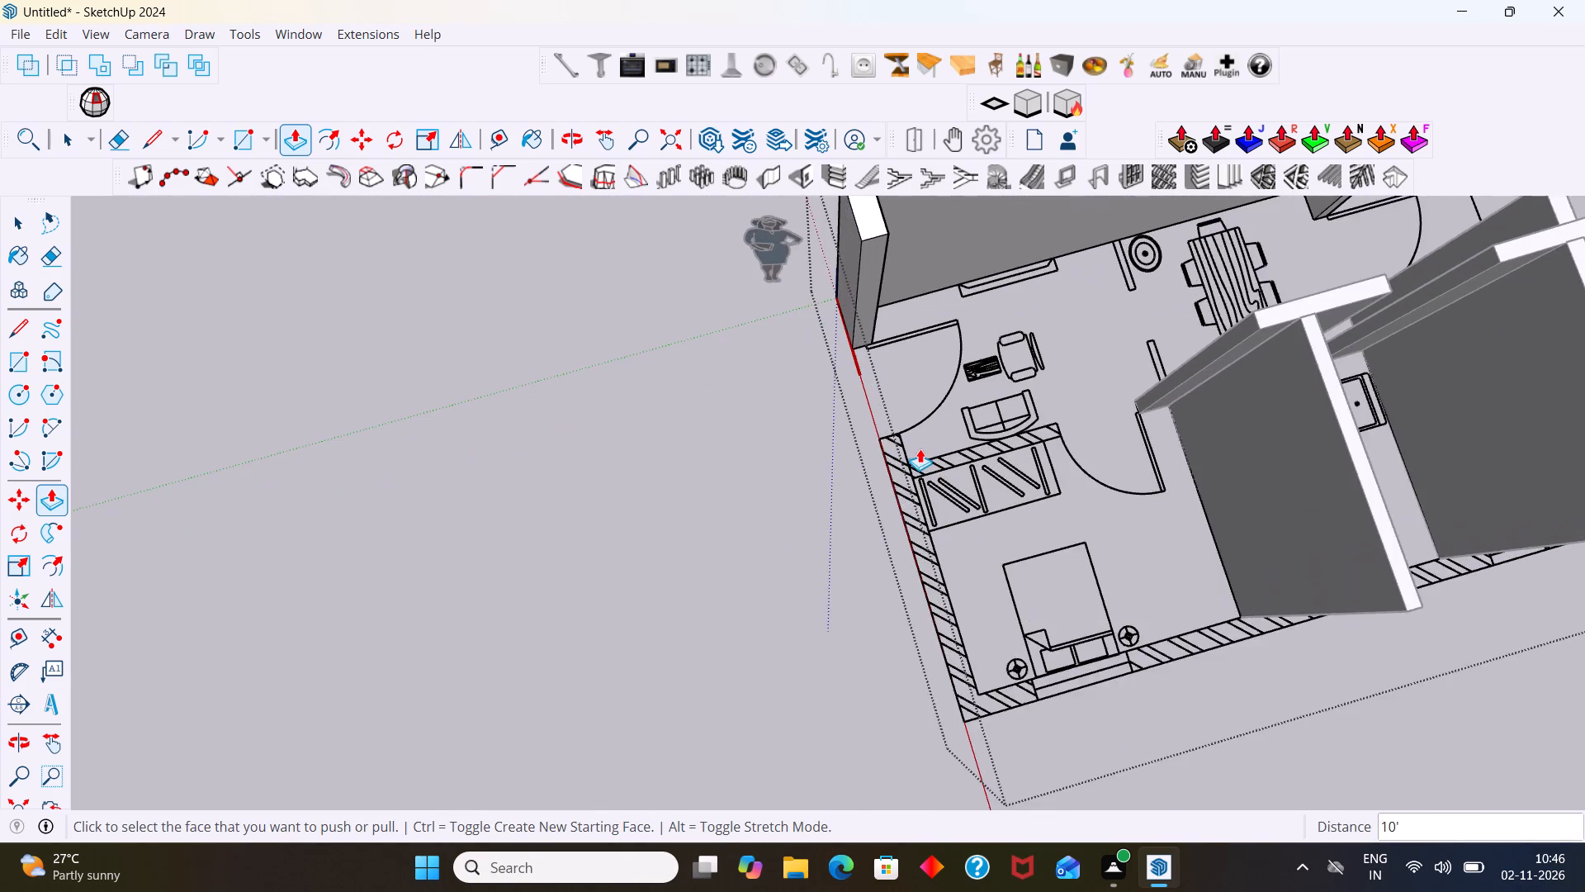
scroll(915, 450, up, 10)
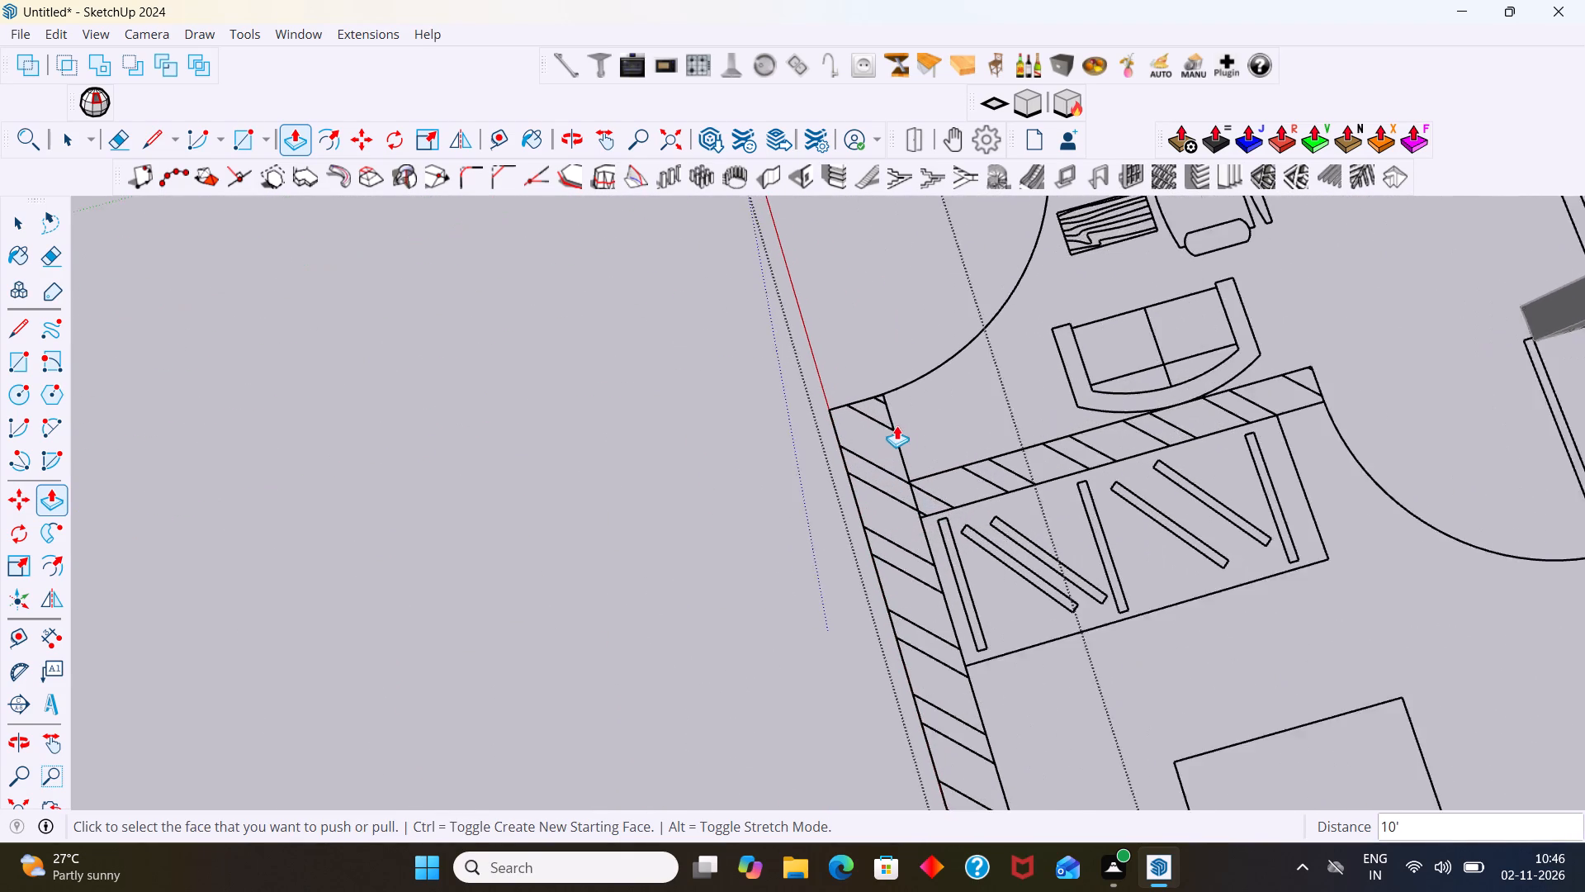
scroll(892, 415, up, 2)
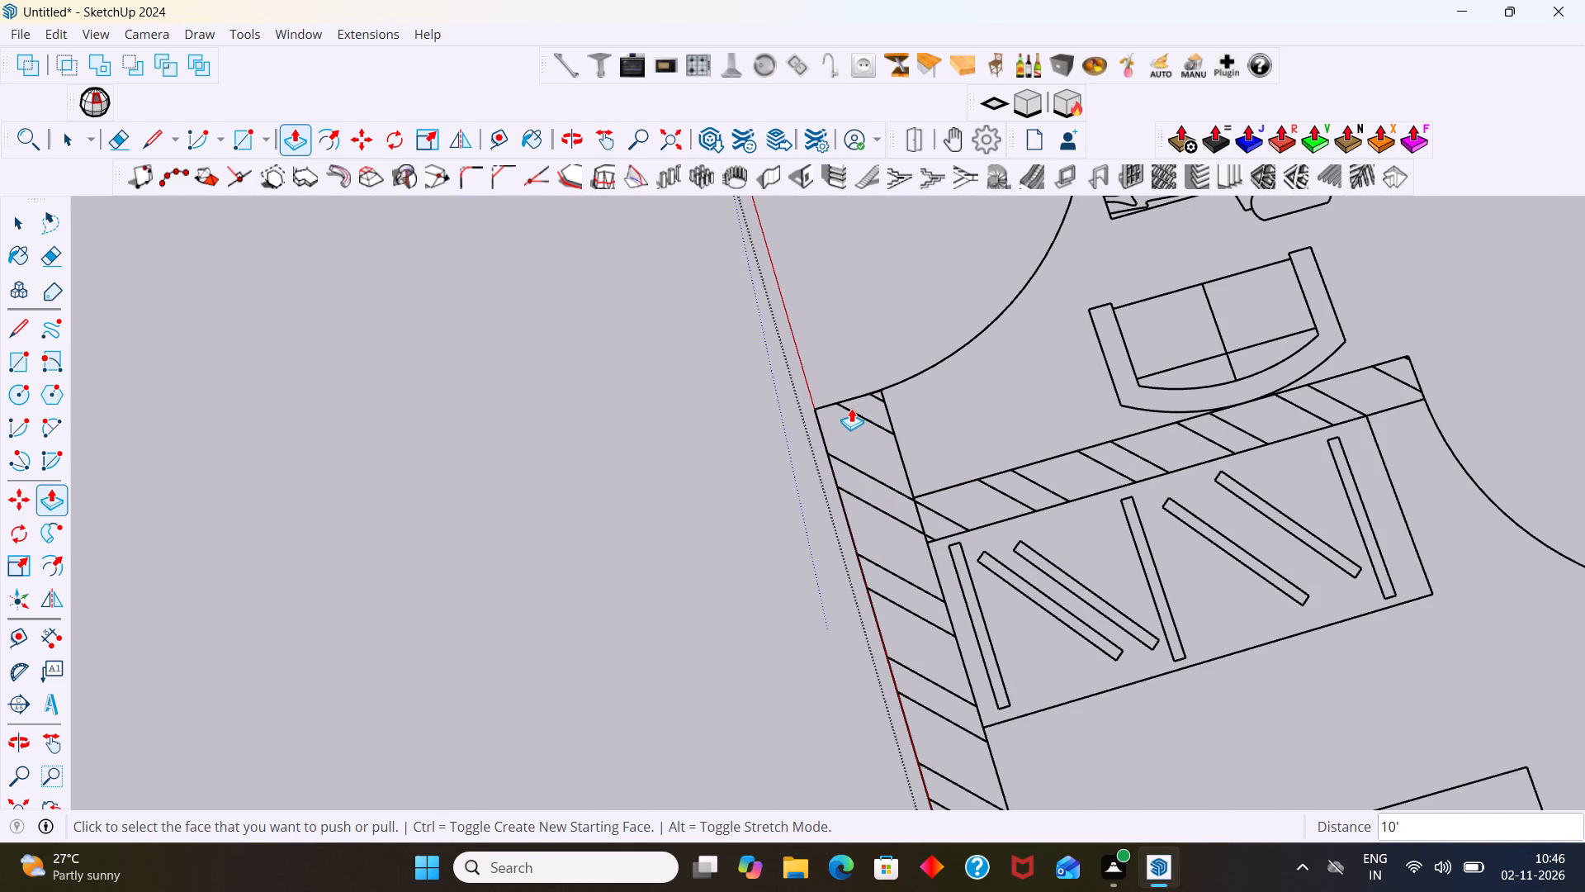
scroll(874, 396, up, 5)
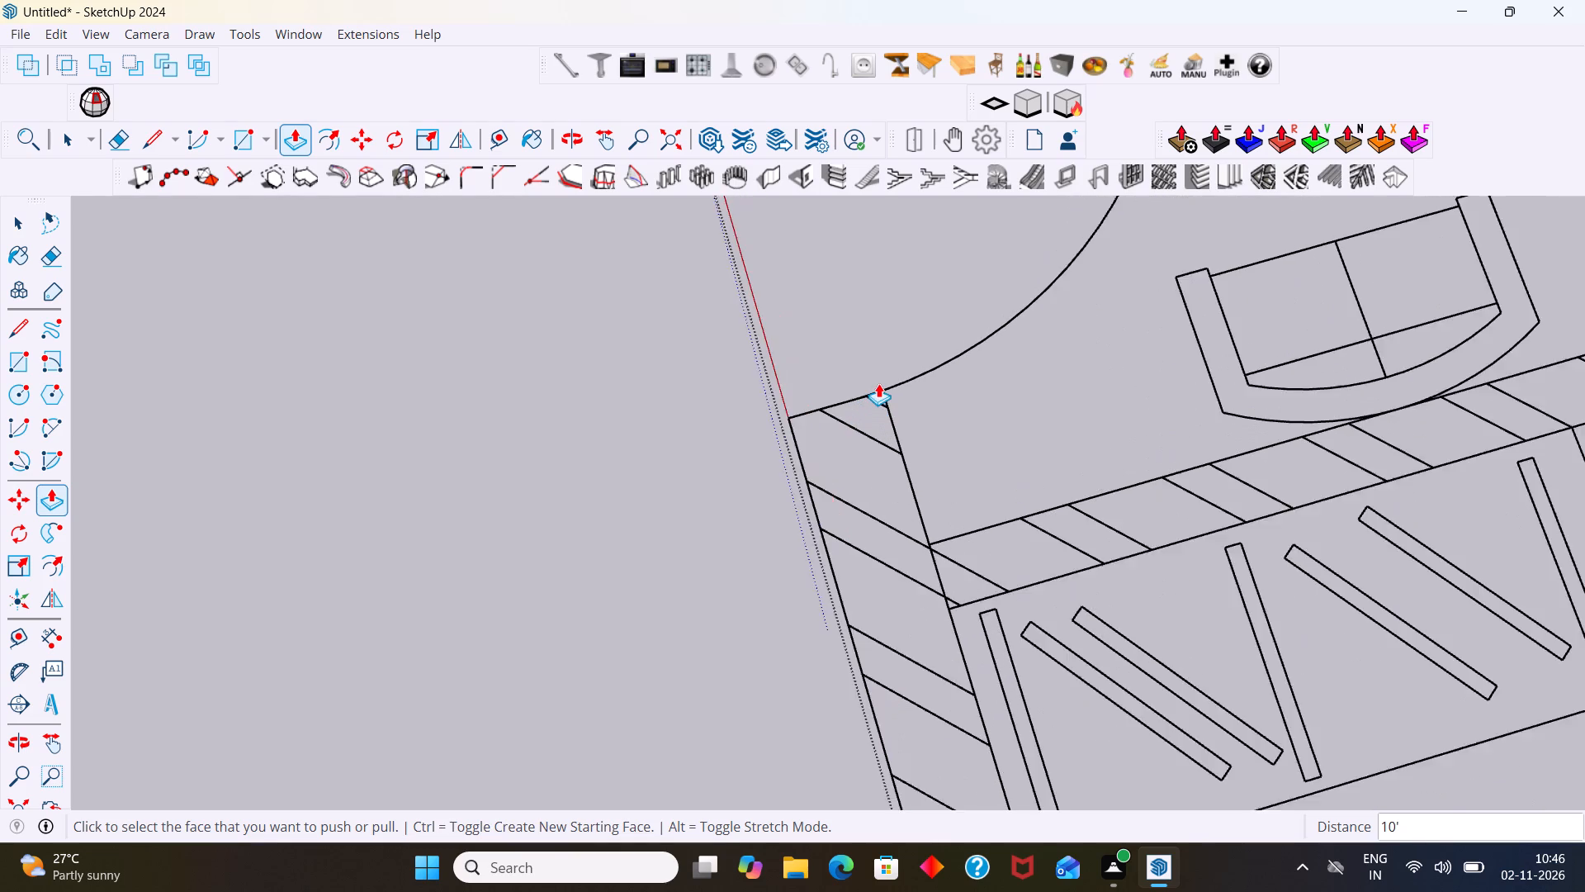
scroll(878, 383, up, 3)
key(space)
scroll(878, 378, down, 3)
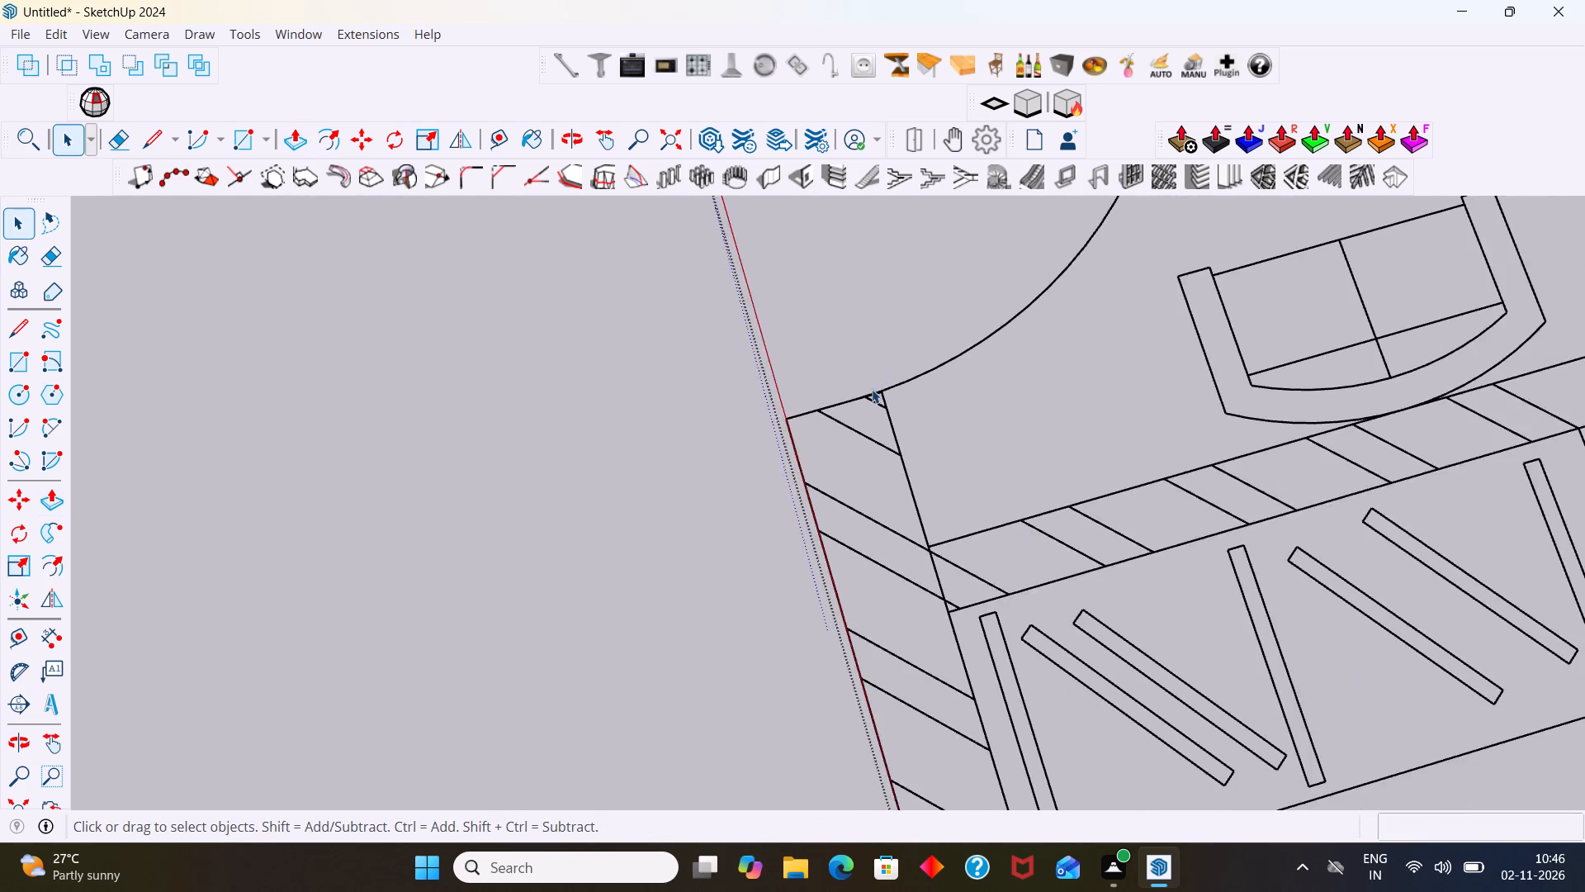
scroll(872, 389, down, 9)
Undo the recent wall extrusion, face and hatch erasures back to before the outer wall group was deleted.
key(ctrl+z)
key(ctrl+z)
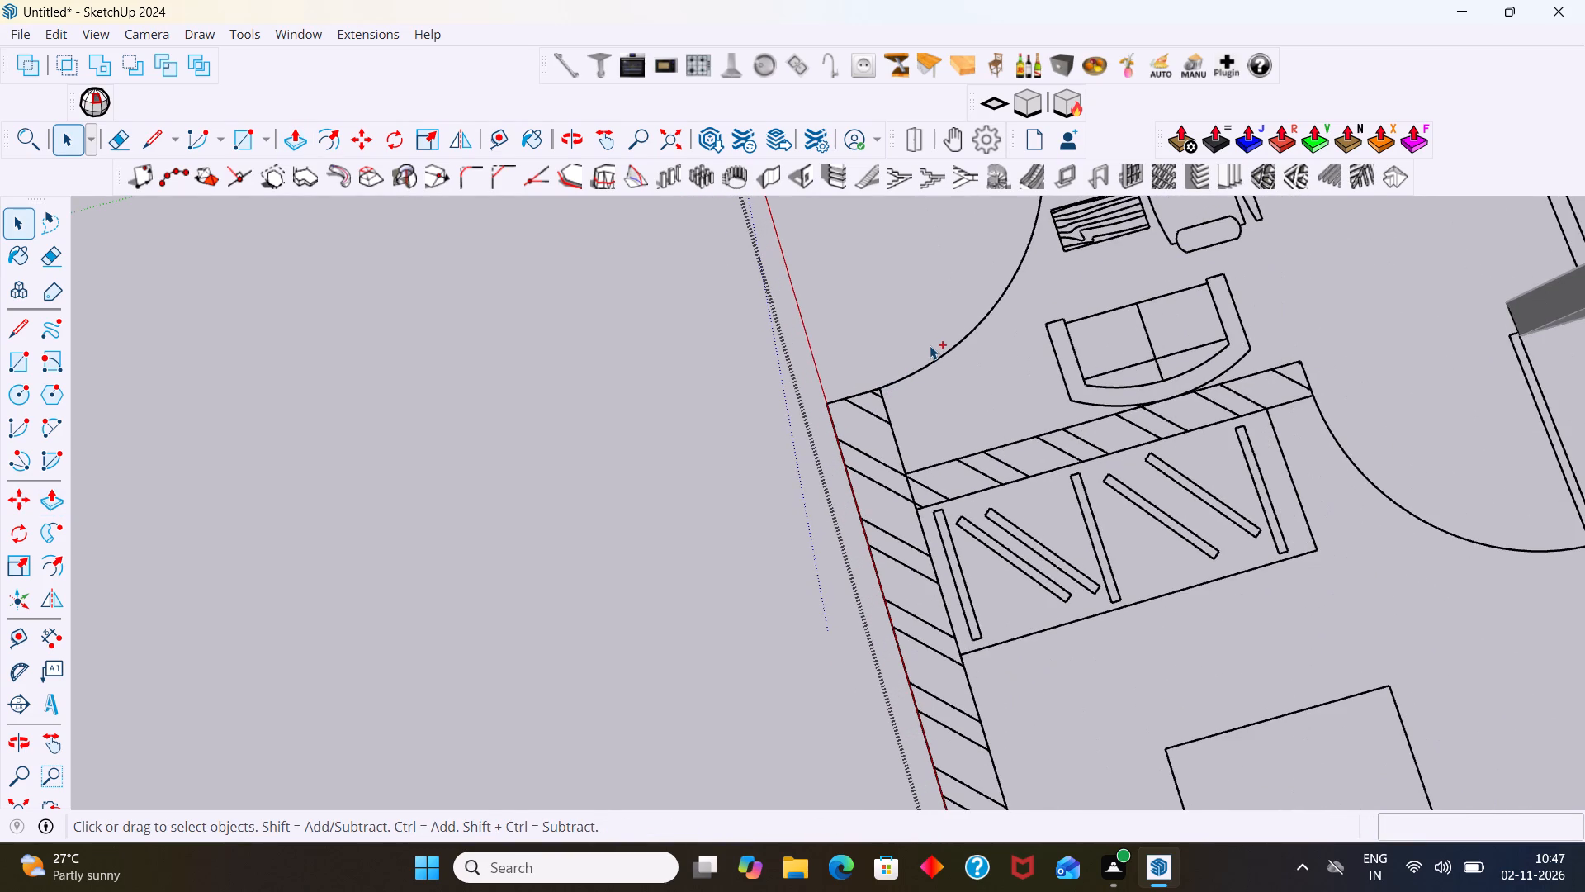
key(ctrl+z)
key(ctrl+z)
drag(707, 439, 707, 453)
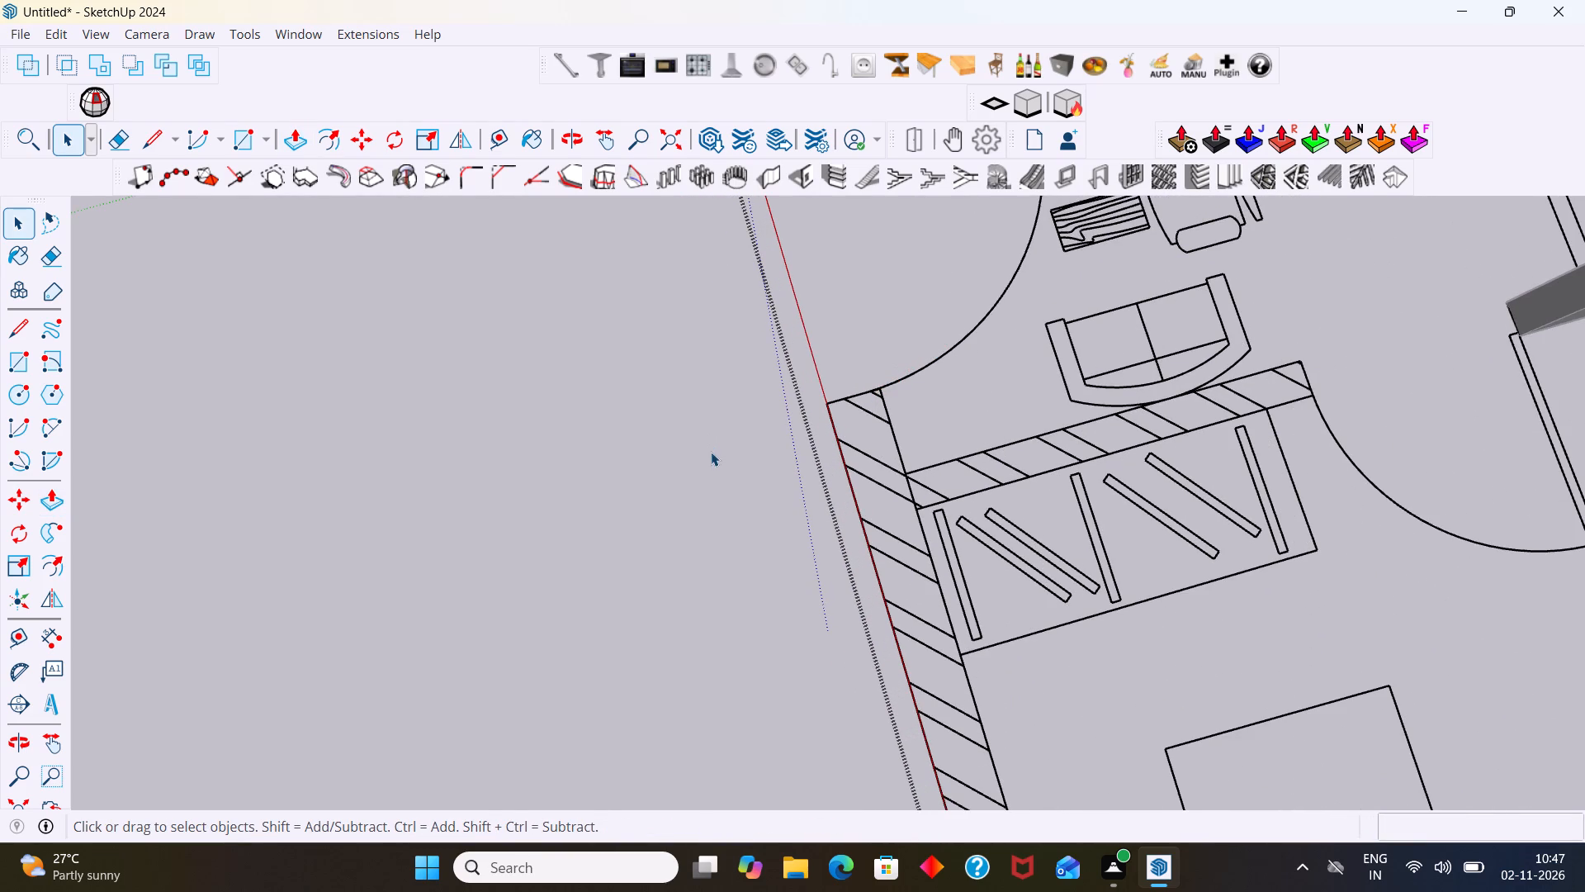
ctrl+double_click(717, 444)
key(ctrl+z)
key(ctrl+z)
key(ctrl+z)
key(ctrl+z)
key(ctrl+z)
Examine the hatched wardrobe wall and the partition end and door opening facing it.
scroll(743, 401, down, 4)
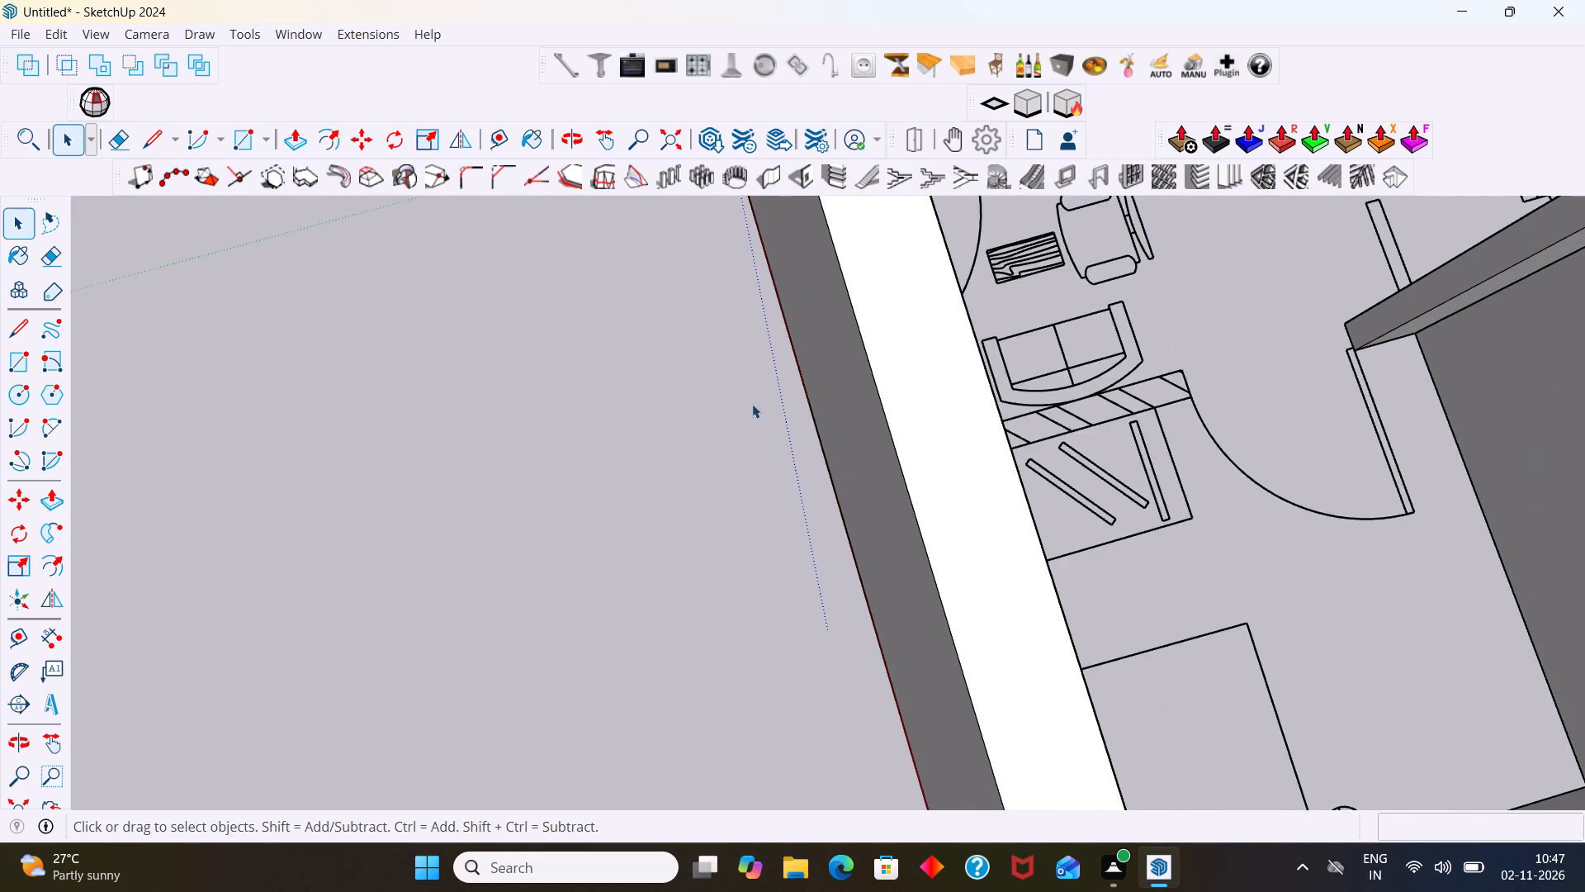
scroll(752, 404, down, 6)
scroll(1119, 417, up, 4)
scroll(912, 399, up, 4)
scroll(688, 414, up, 2)
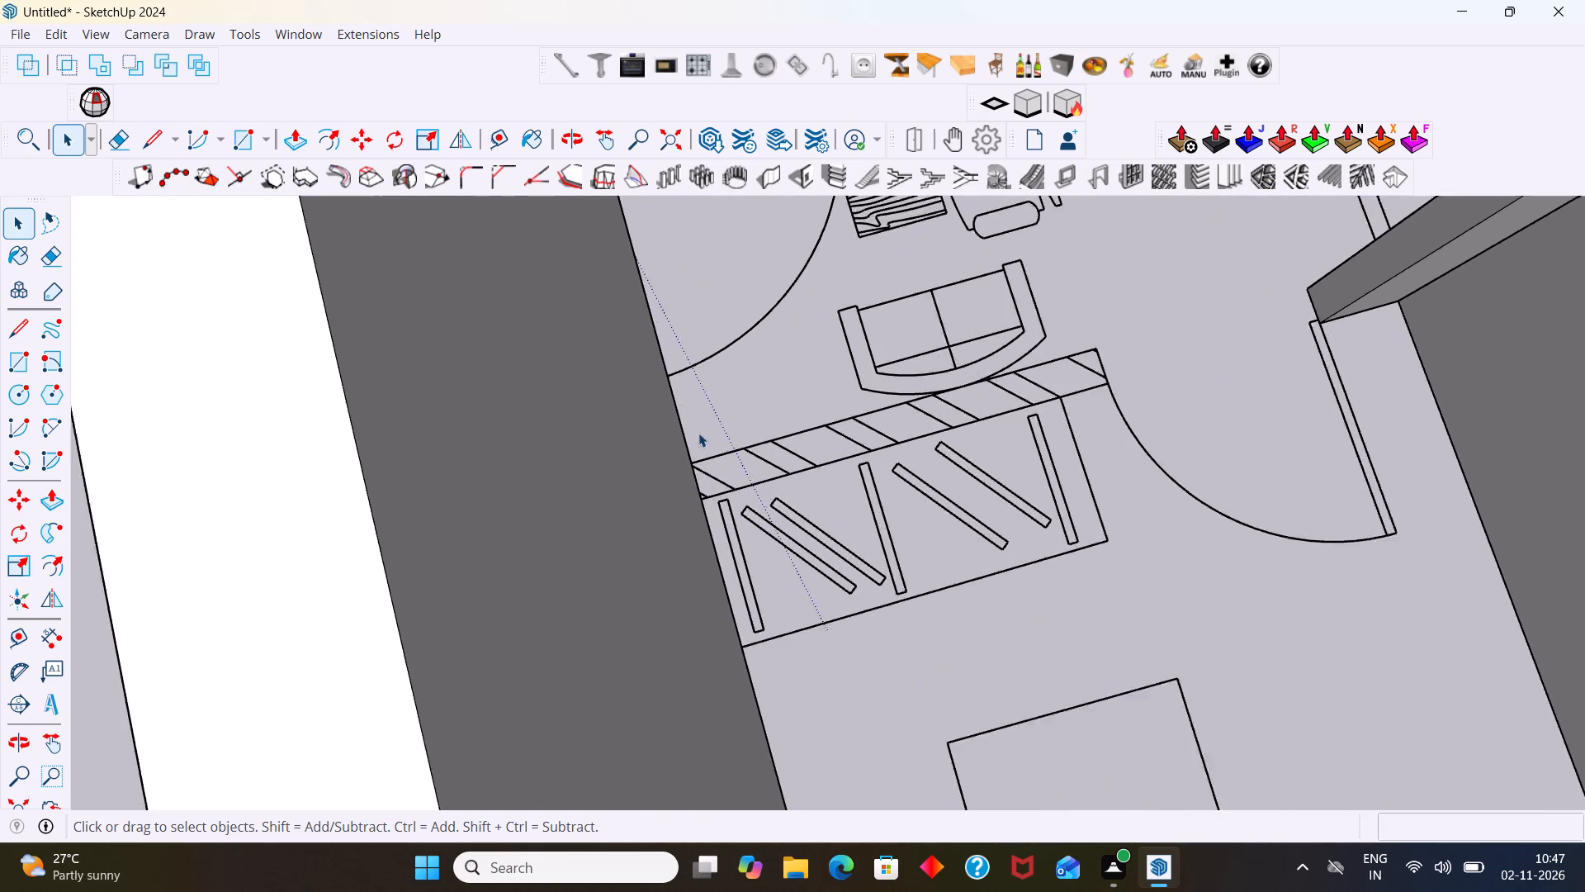
scroll(698, 433, up, 7)
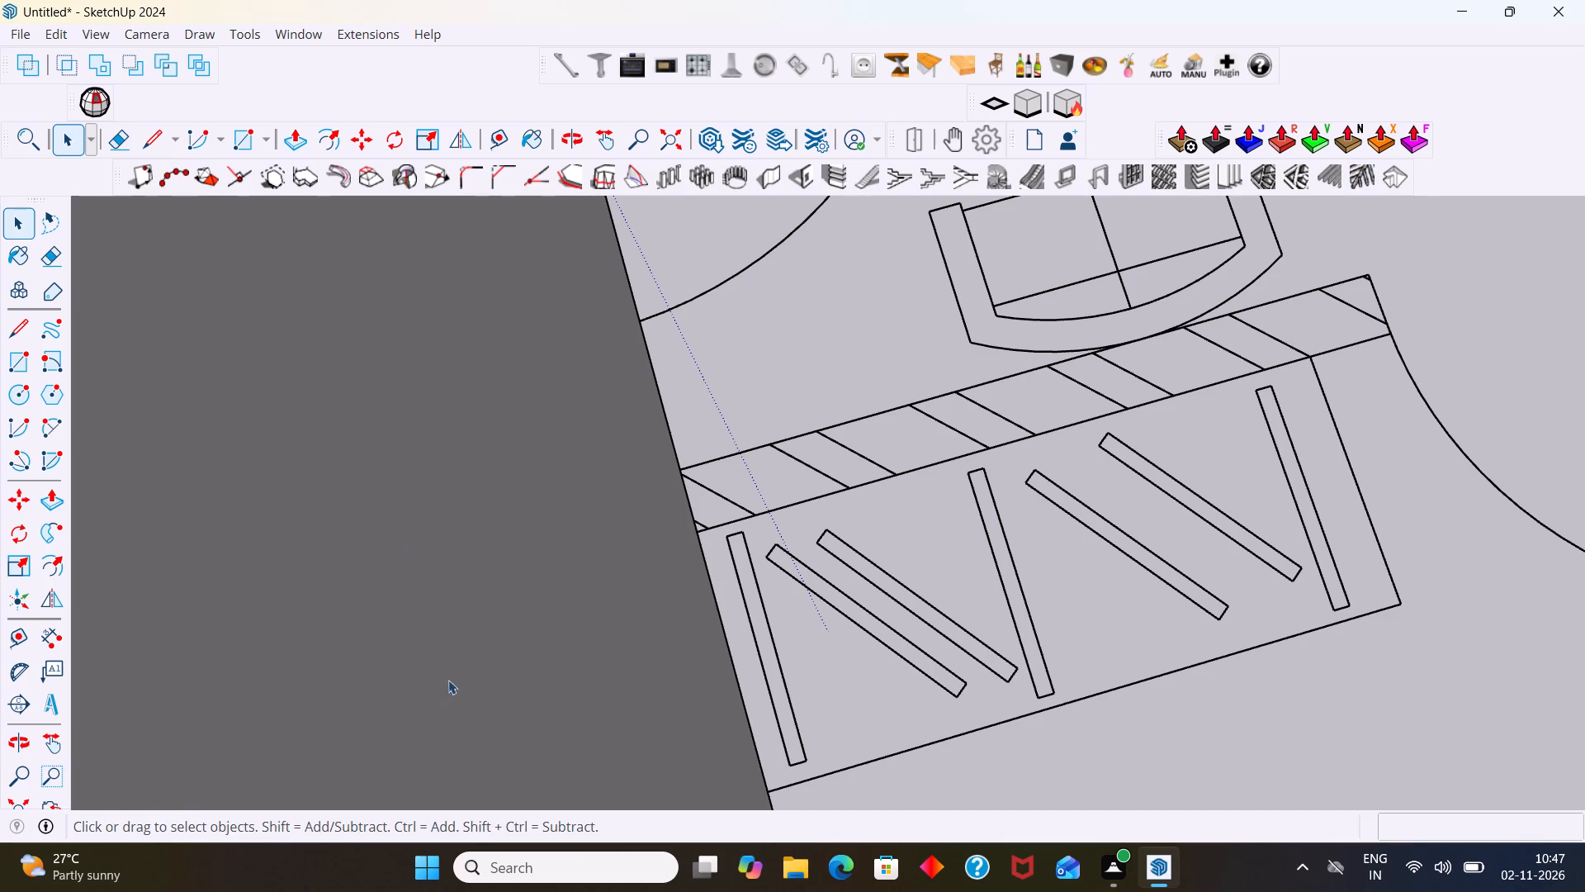
scroll(548, 602, down, 6)
shift+middle_drag(639, 531, 355, 532)
scroll(484, 515, down, 11)
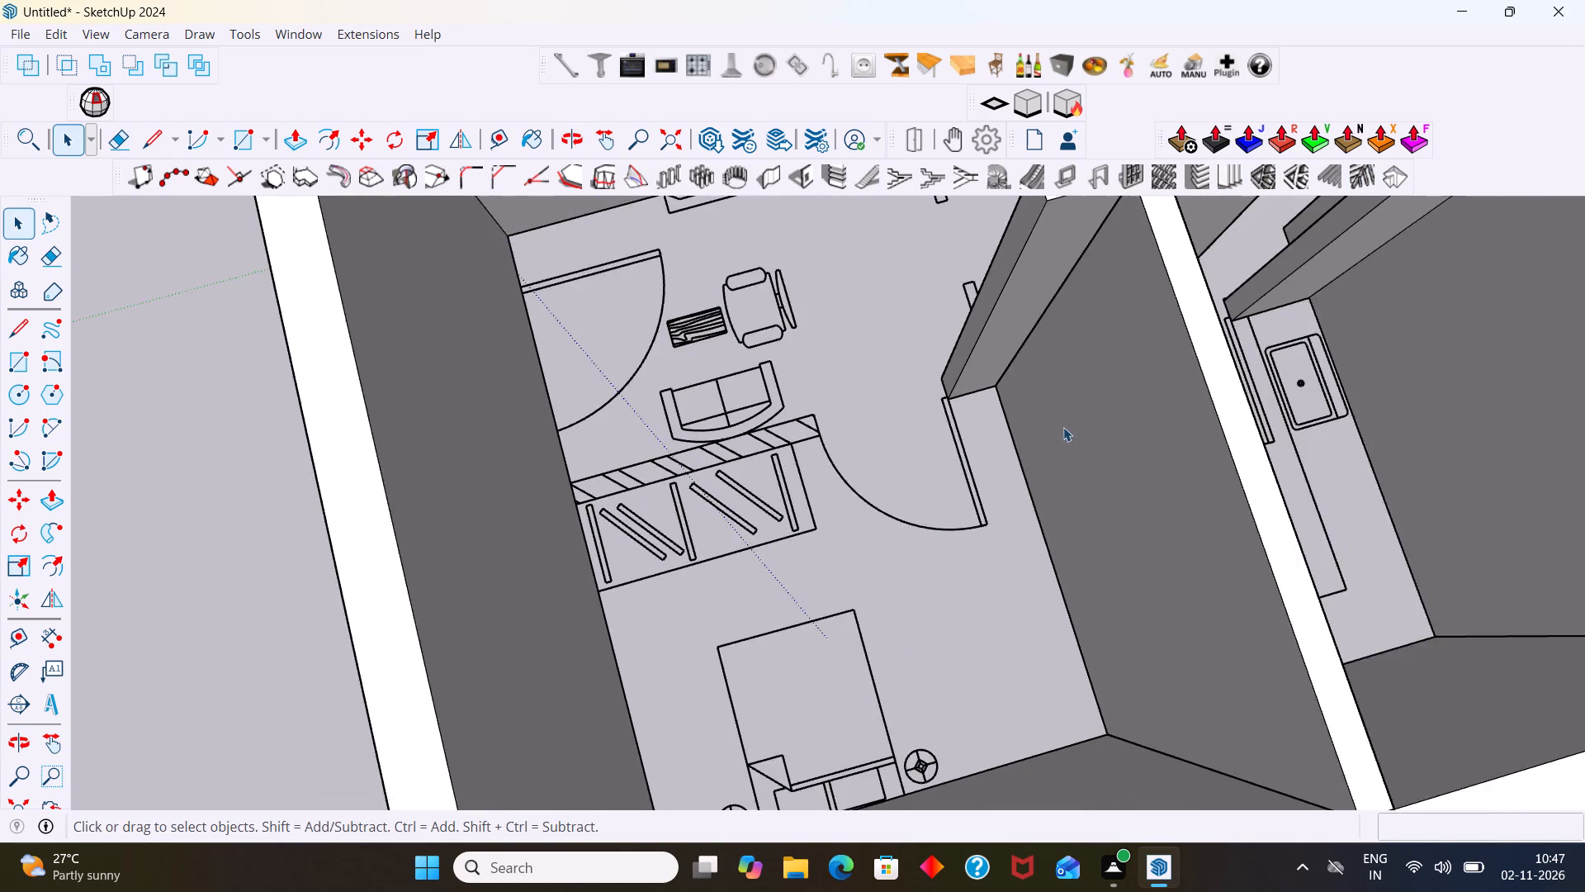
scroll(1063, 427, down, 1)
middle_drag(1061, 423, 961, 435)
scroll(1024, 432, up, 3)
middle_drag(1027, 427, 1190, 479)
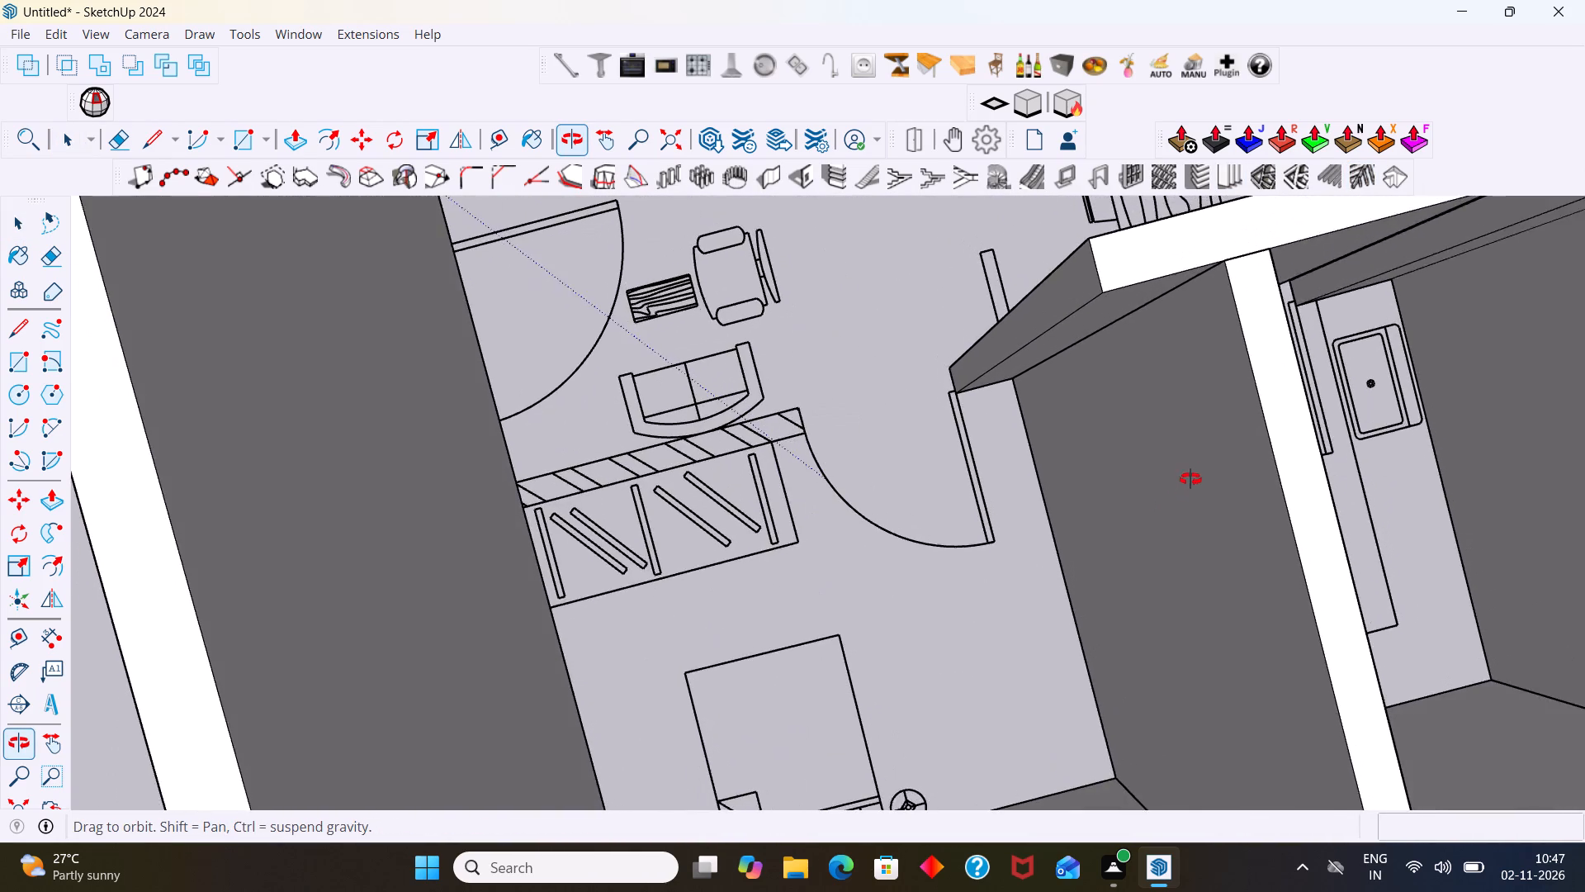
middle_drag(1190, 479, 1169, 463)
scroll(997, 412, up, 2)
scroll(872, 404, up, 1)
scroll(832, 416, down, 7)
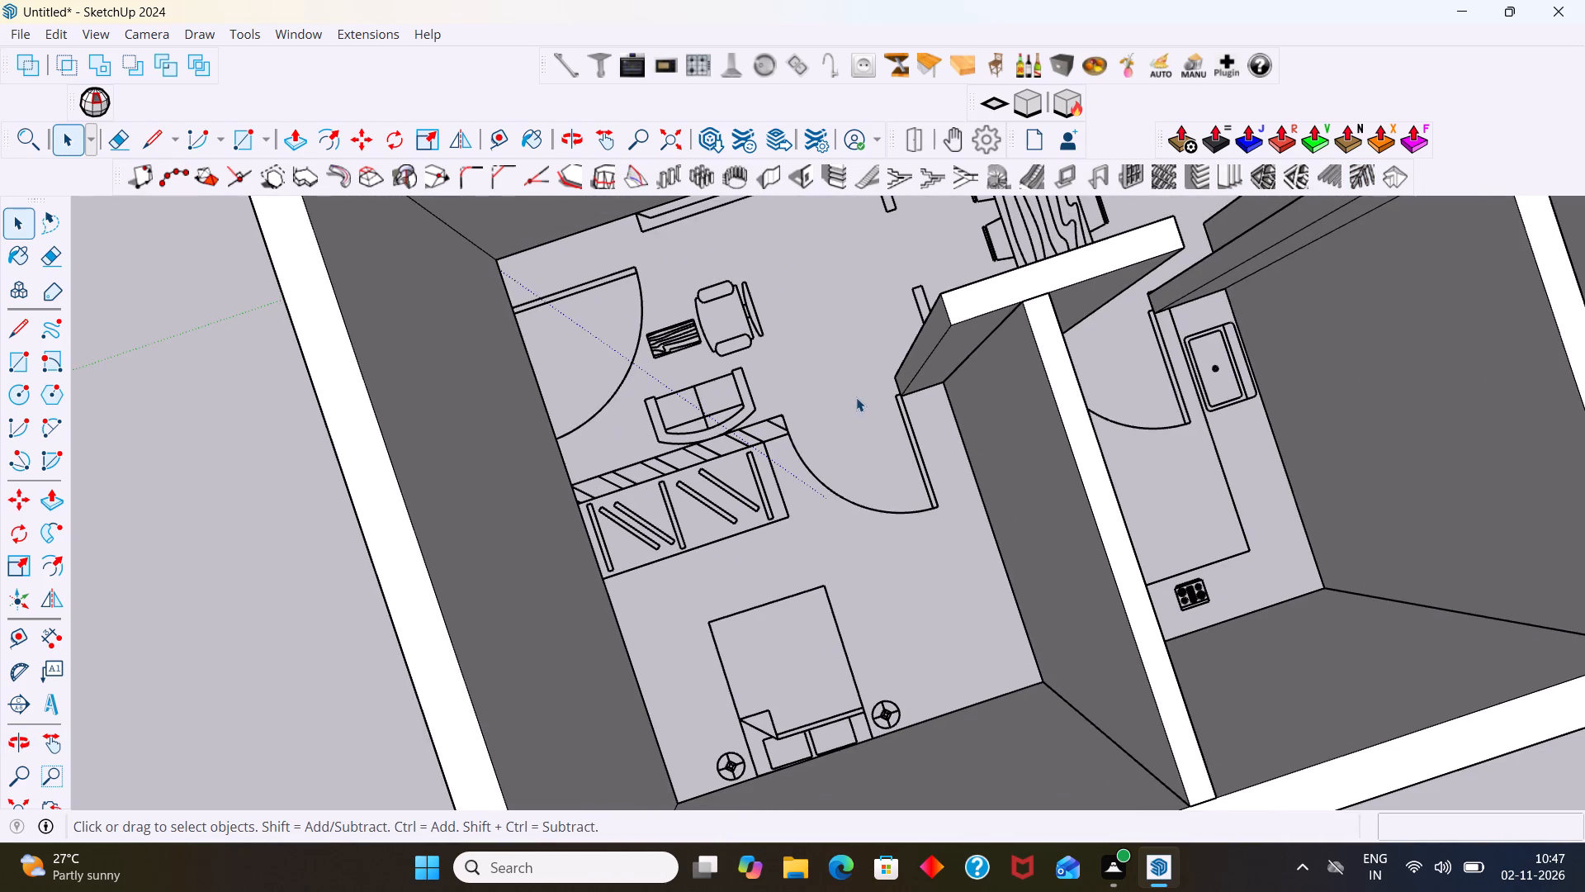
middle_drag(863, 391, 910, 385)
scroll(836, 411, up, 2)
scroll(714, 442, up, 2)
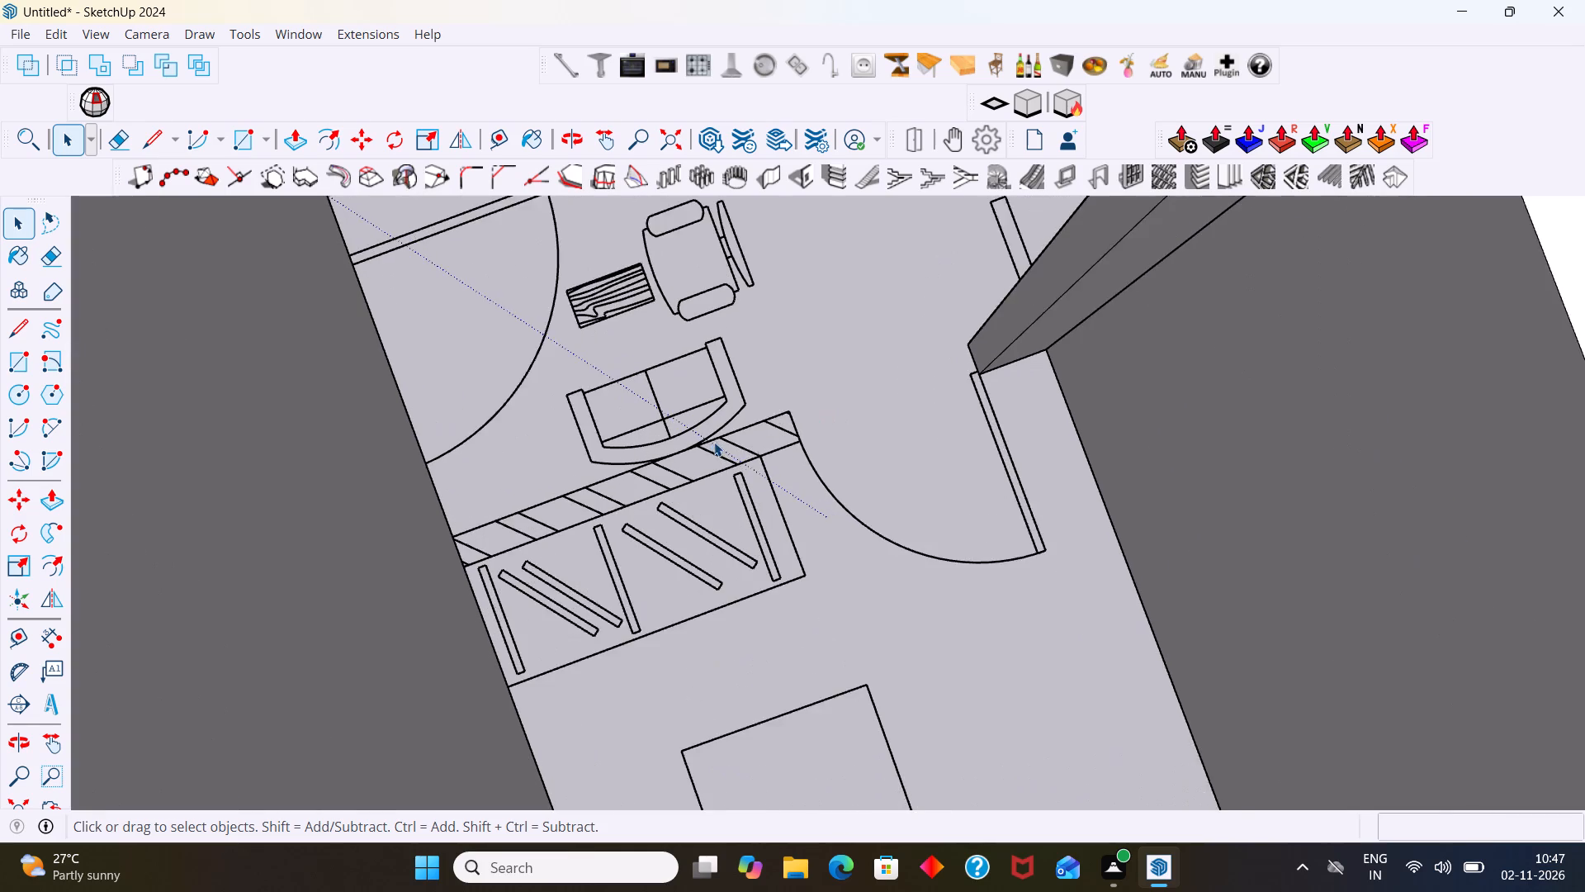
scroll(714, 442, up, 3)
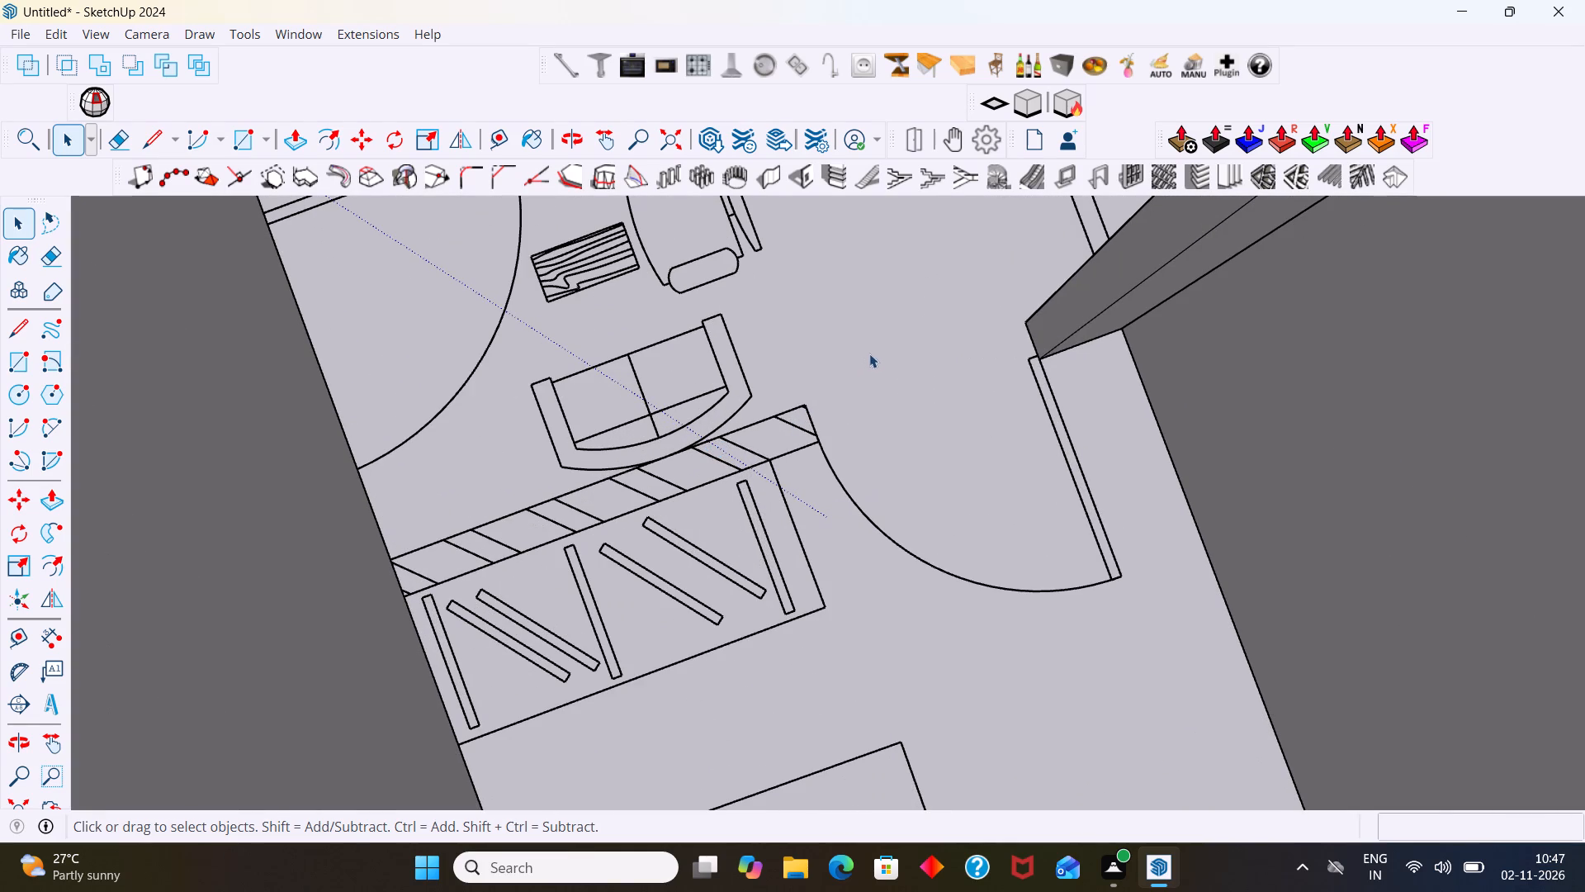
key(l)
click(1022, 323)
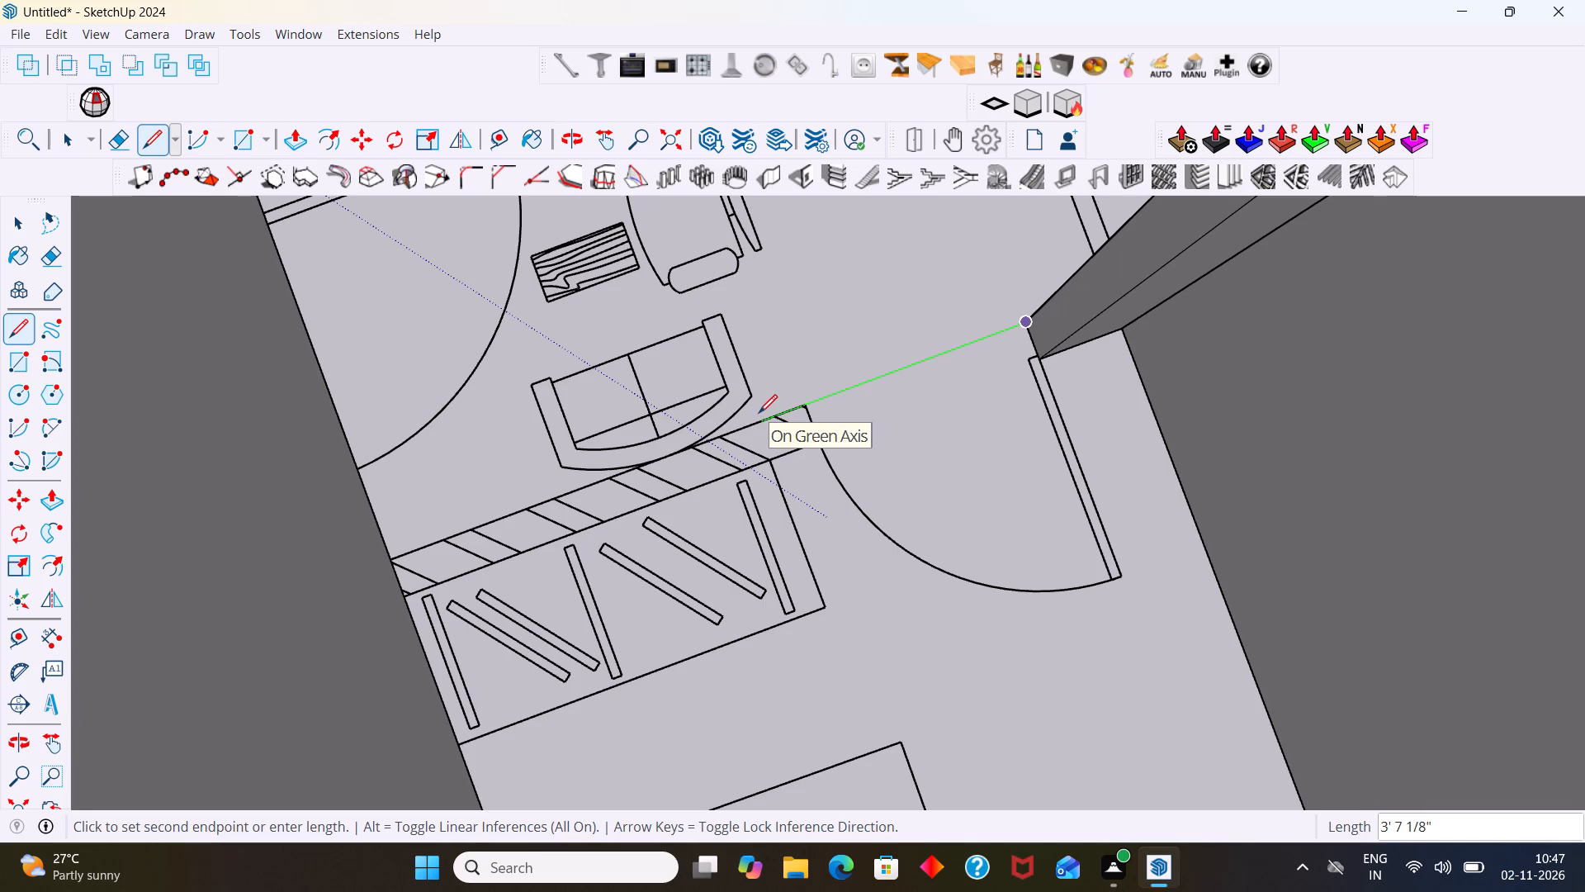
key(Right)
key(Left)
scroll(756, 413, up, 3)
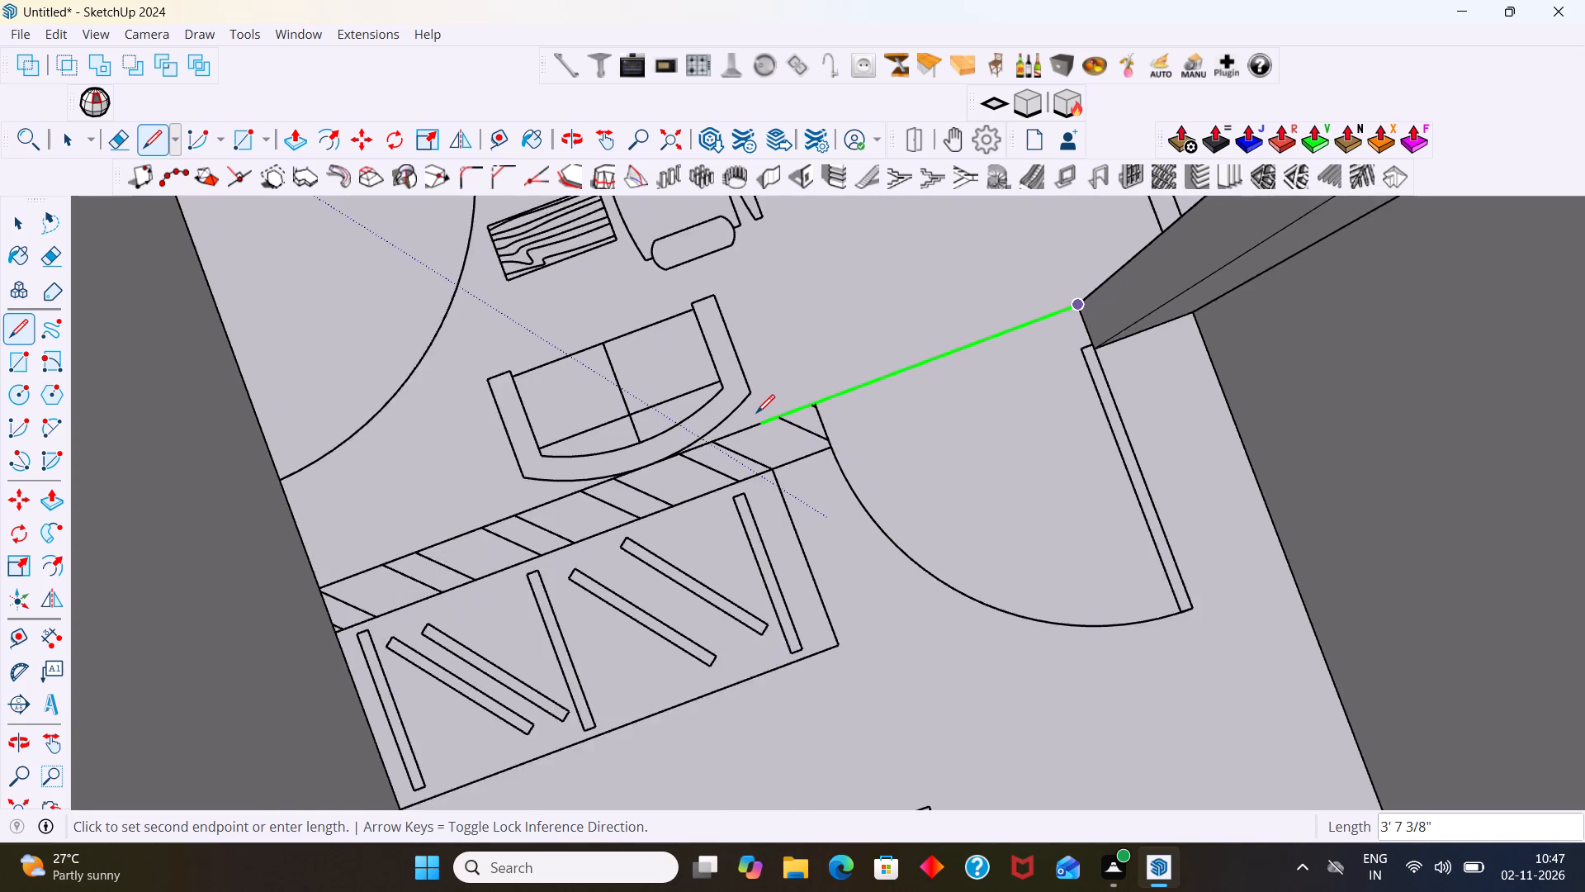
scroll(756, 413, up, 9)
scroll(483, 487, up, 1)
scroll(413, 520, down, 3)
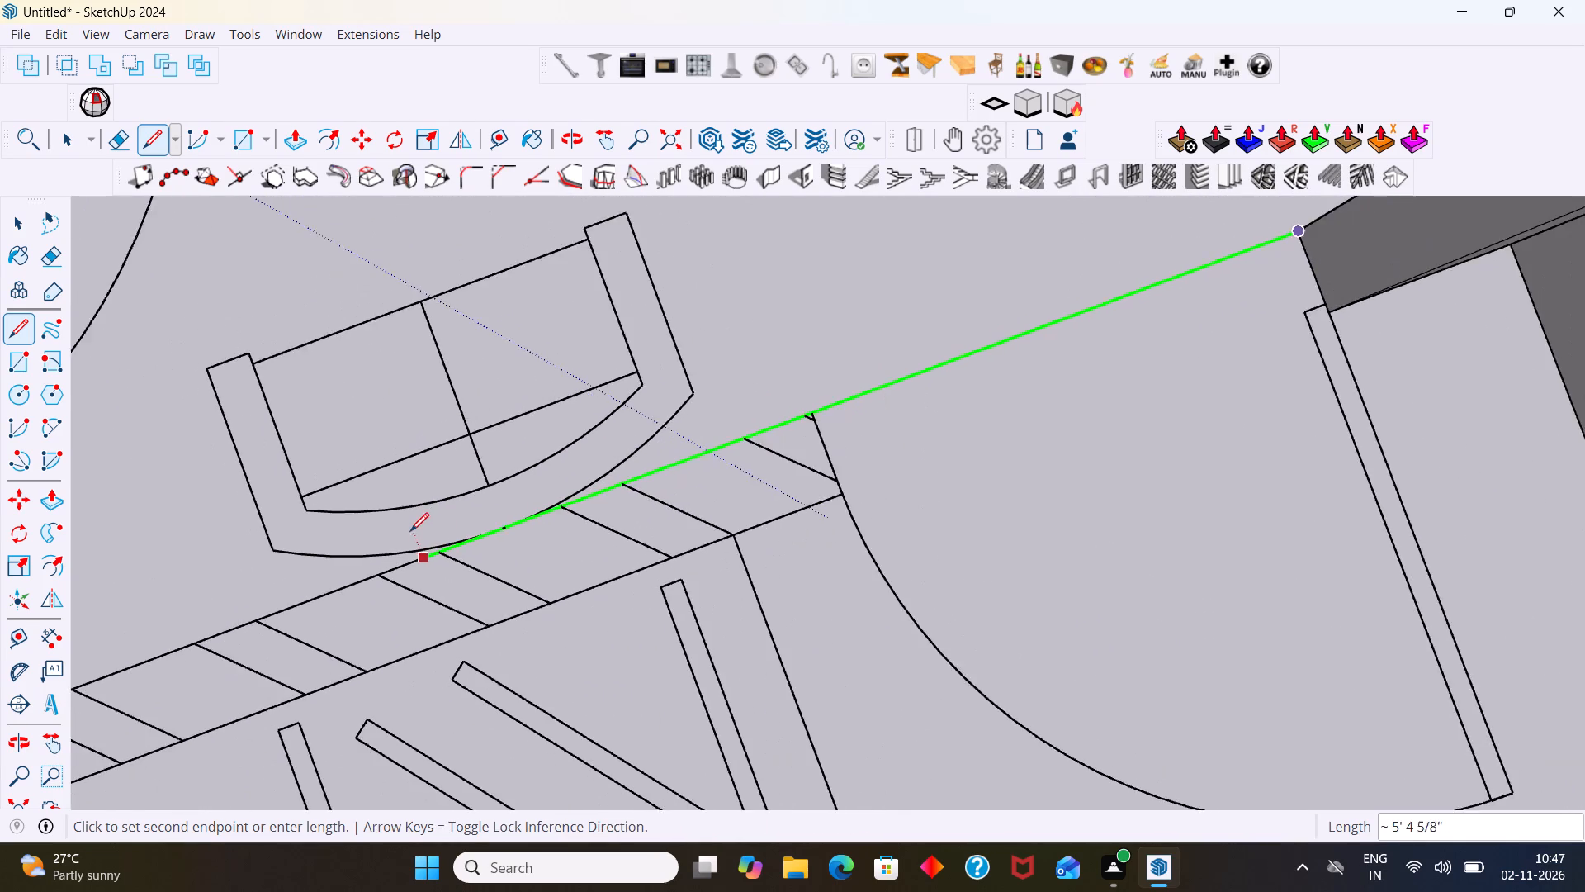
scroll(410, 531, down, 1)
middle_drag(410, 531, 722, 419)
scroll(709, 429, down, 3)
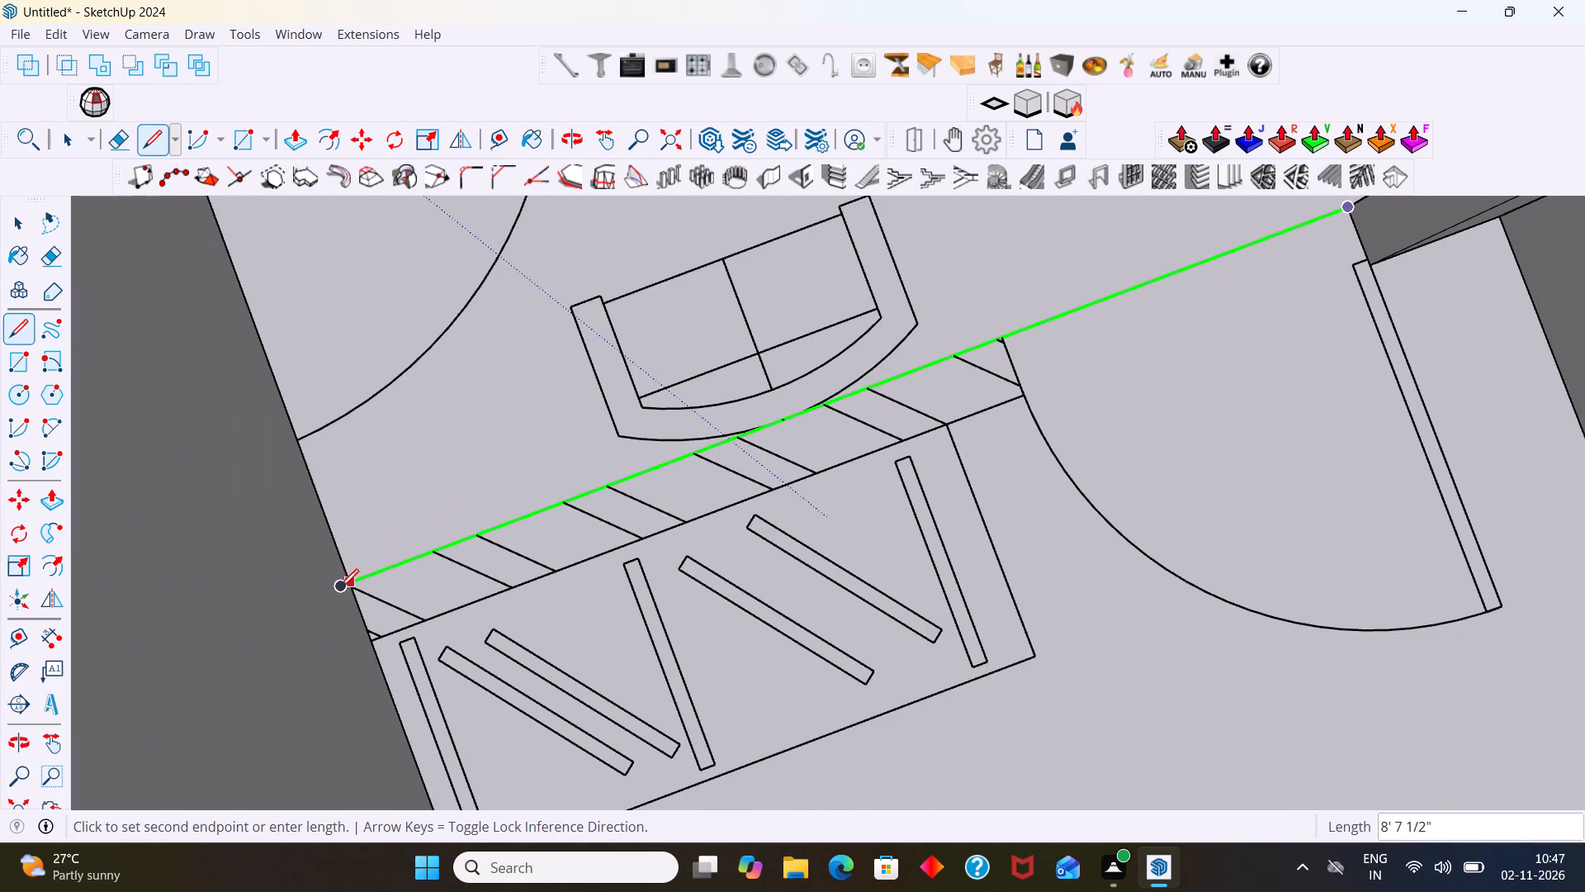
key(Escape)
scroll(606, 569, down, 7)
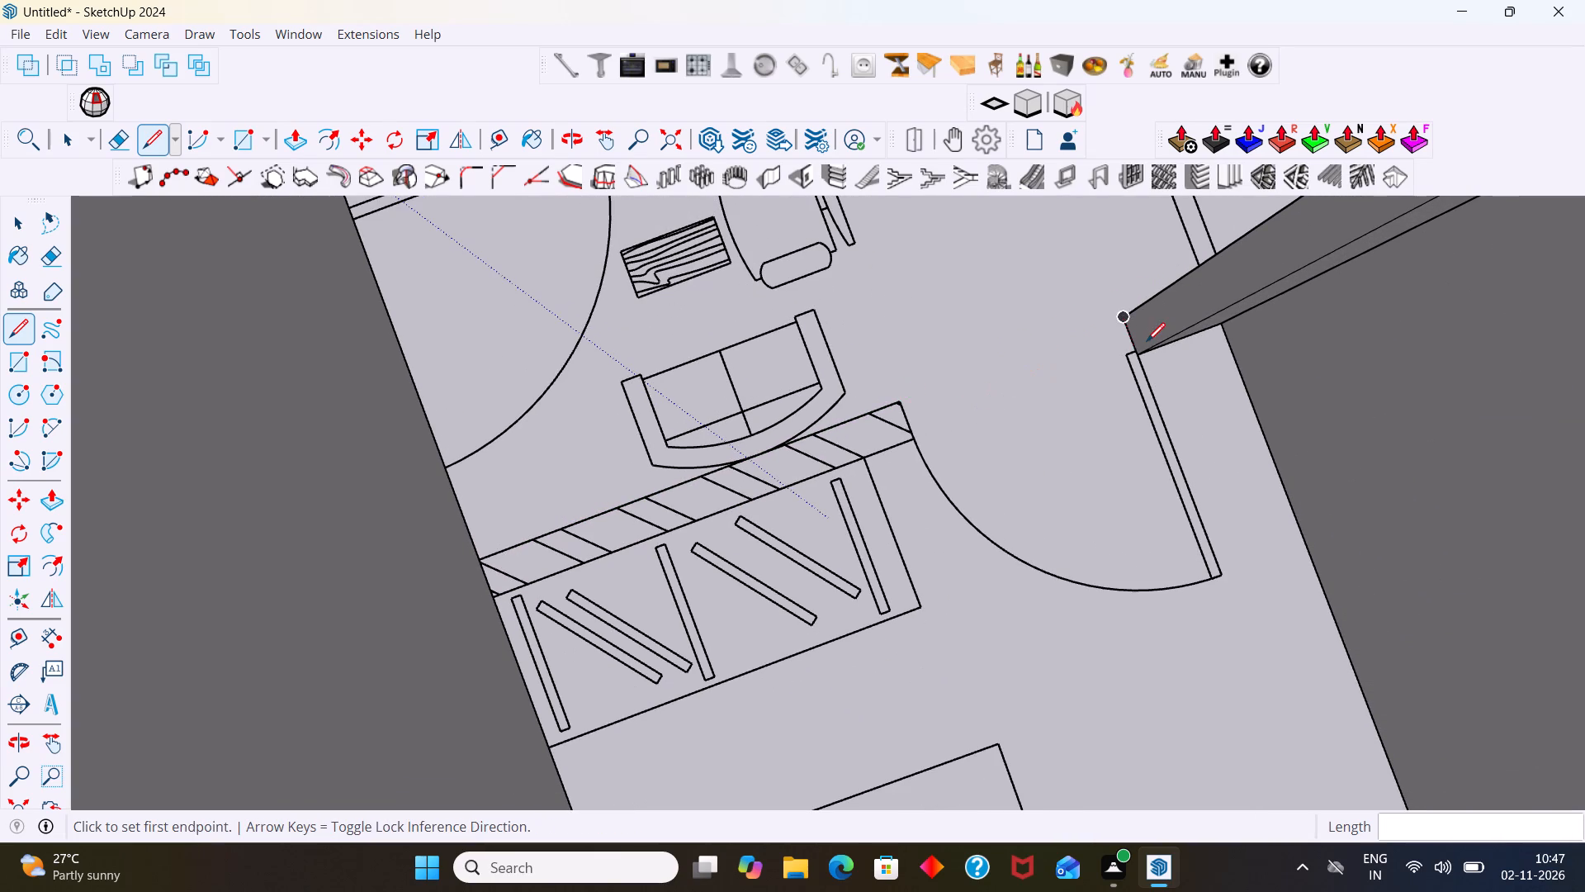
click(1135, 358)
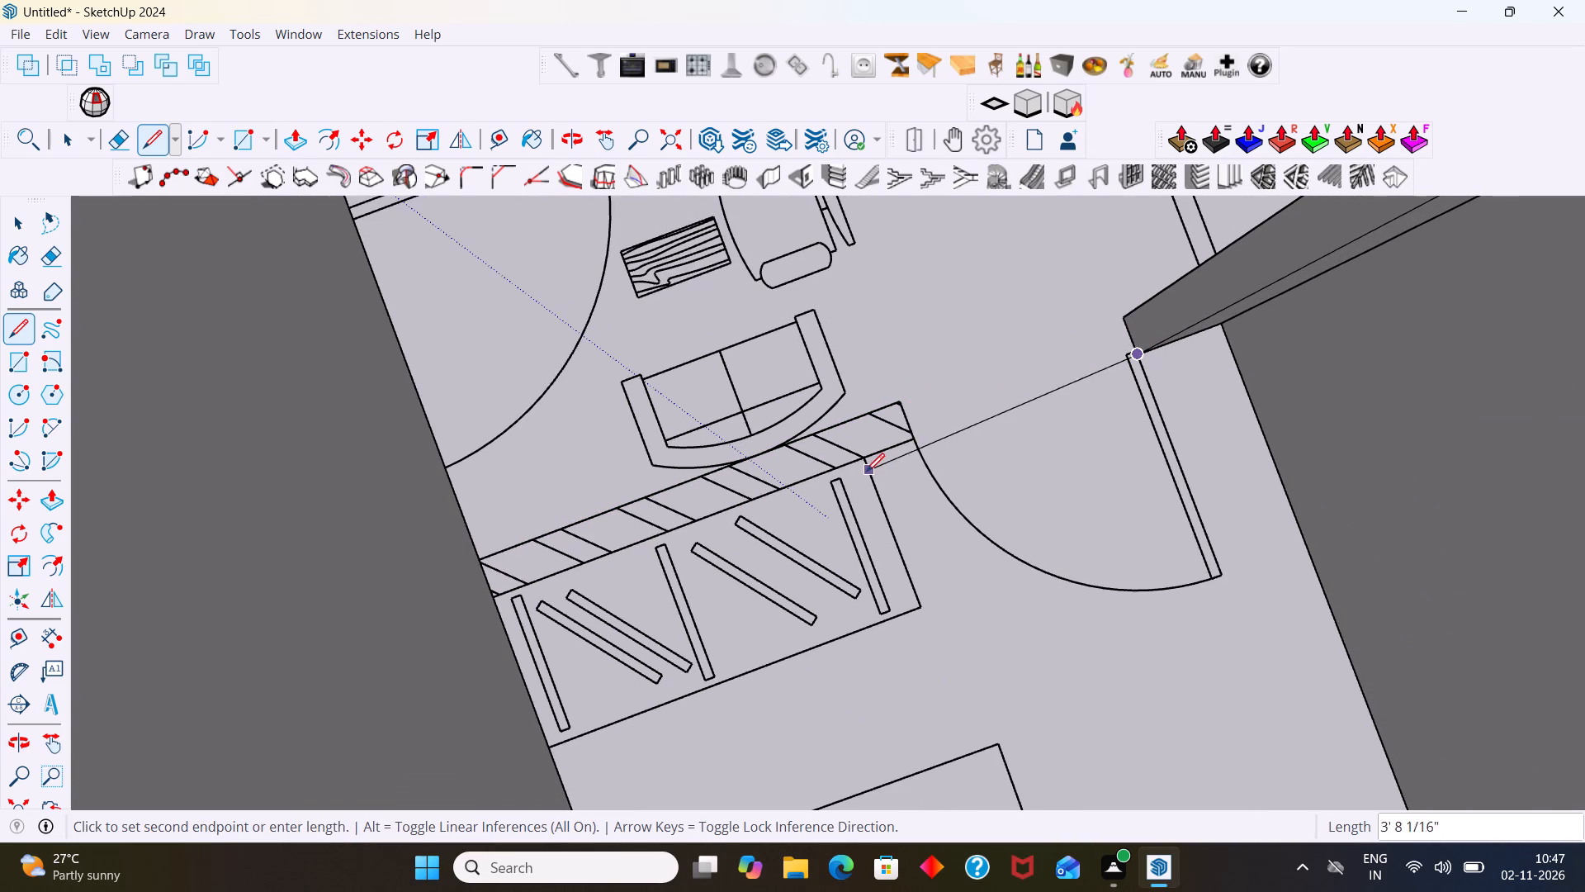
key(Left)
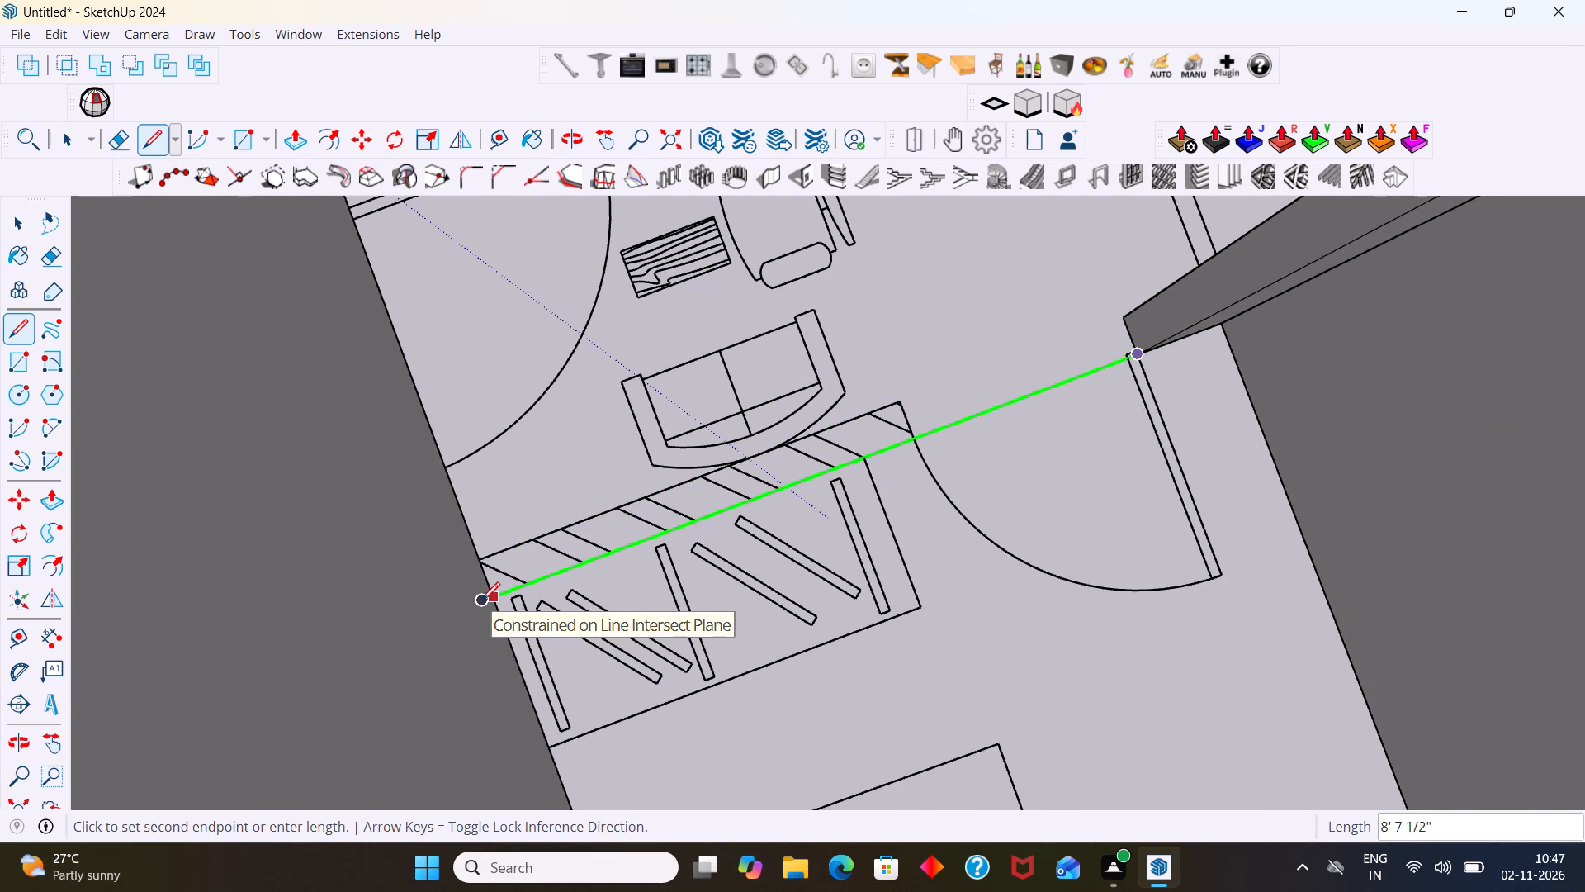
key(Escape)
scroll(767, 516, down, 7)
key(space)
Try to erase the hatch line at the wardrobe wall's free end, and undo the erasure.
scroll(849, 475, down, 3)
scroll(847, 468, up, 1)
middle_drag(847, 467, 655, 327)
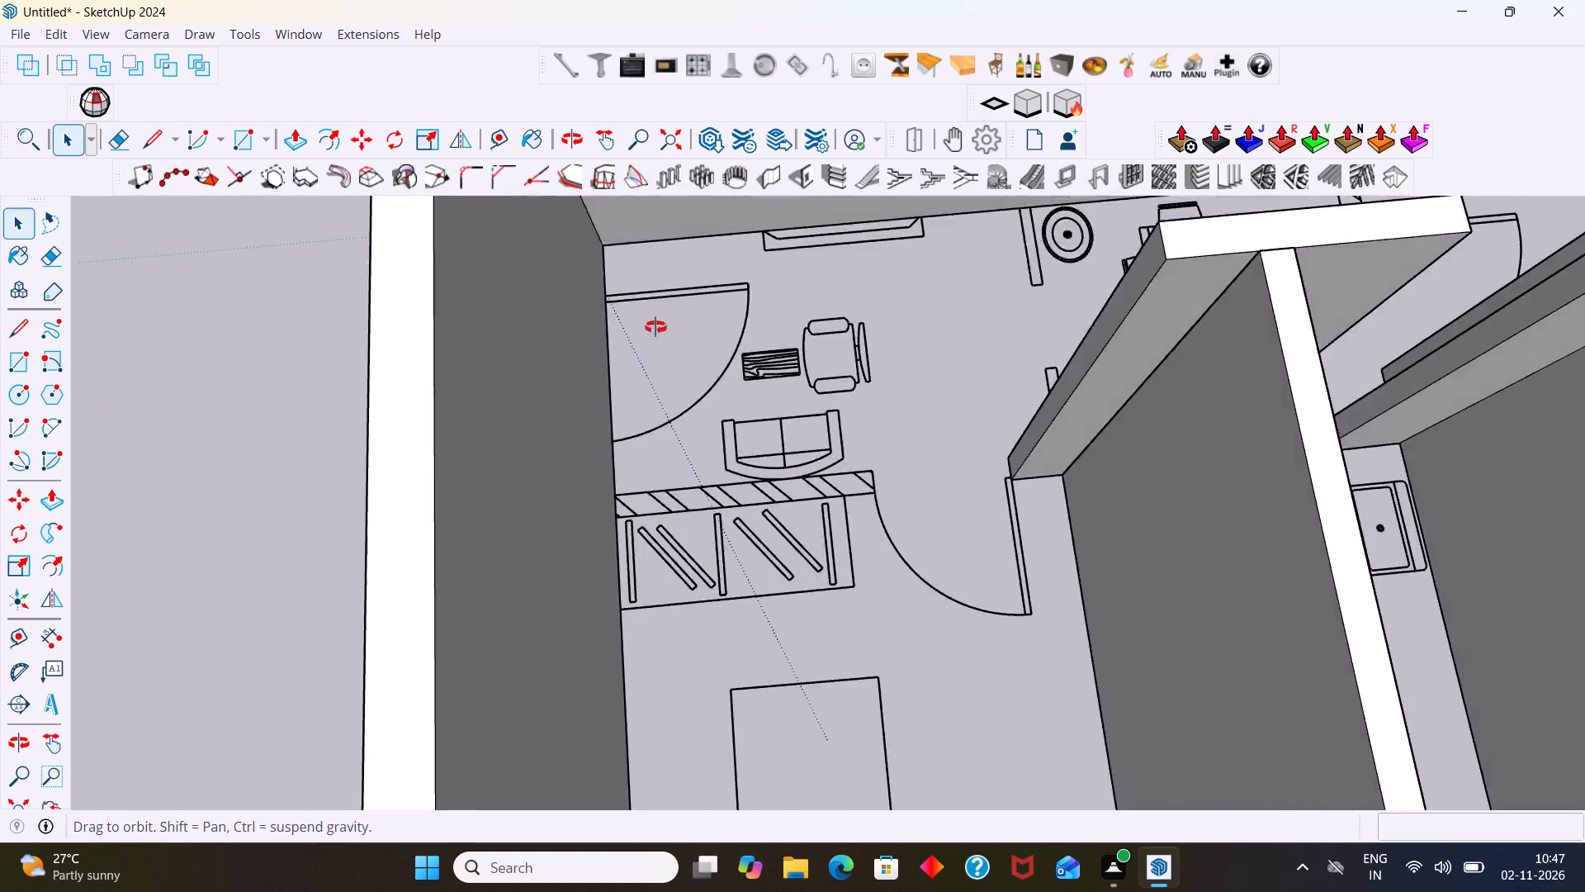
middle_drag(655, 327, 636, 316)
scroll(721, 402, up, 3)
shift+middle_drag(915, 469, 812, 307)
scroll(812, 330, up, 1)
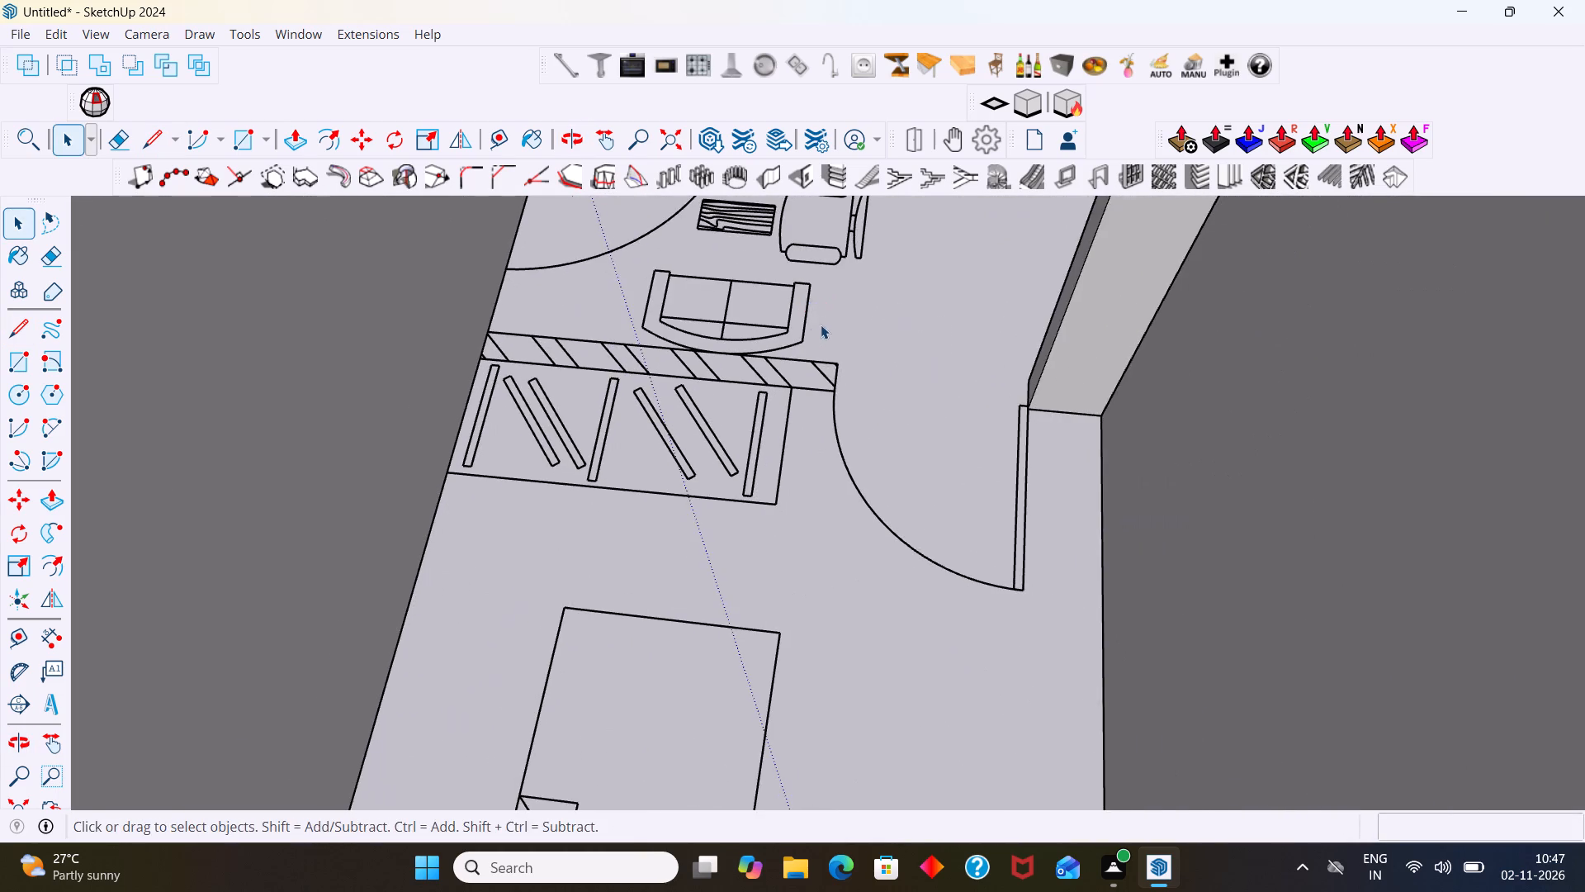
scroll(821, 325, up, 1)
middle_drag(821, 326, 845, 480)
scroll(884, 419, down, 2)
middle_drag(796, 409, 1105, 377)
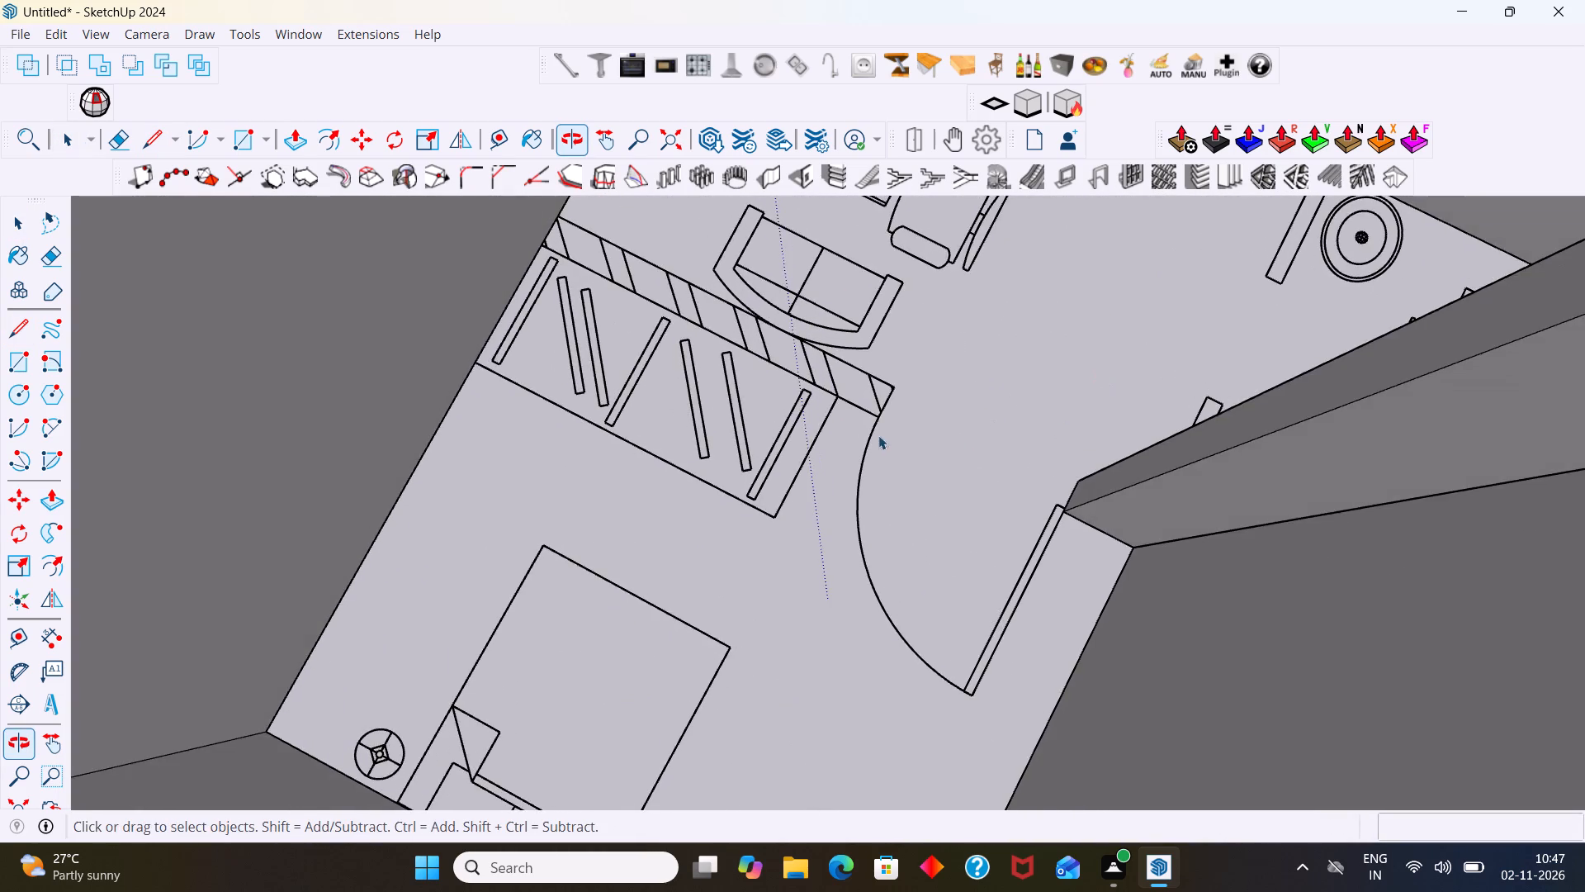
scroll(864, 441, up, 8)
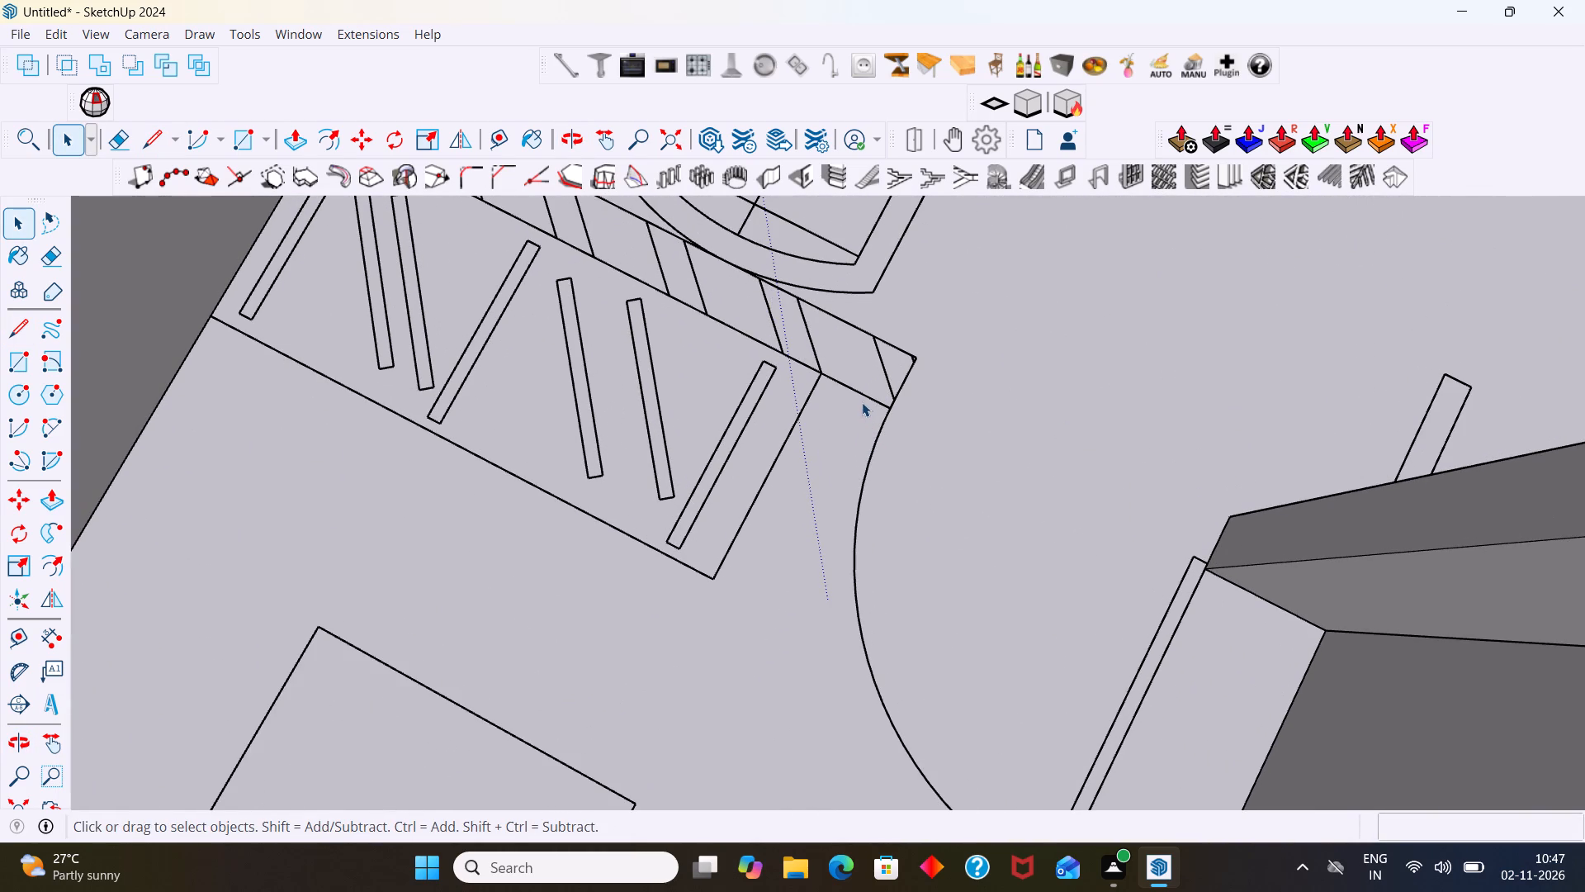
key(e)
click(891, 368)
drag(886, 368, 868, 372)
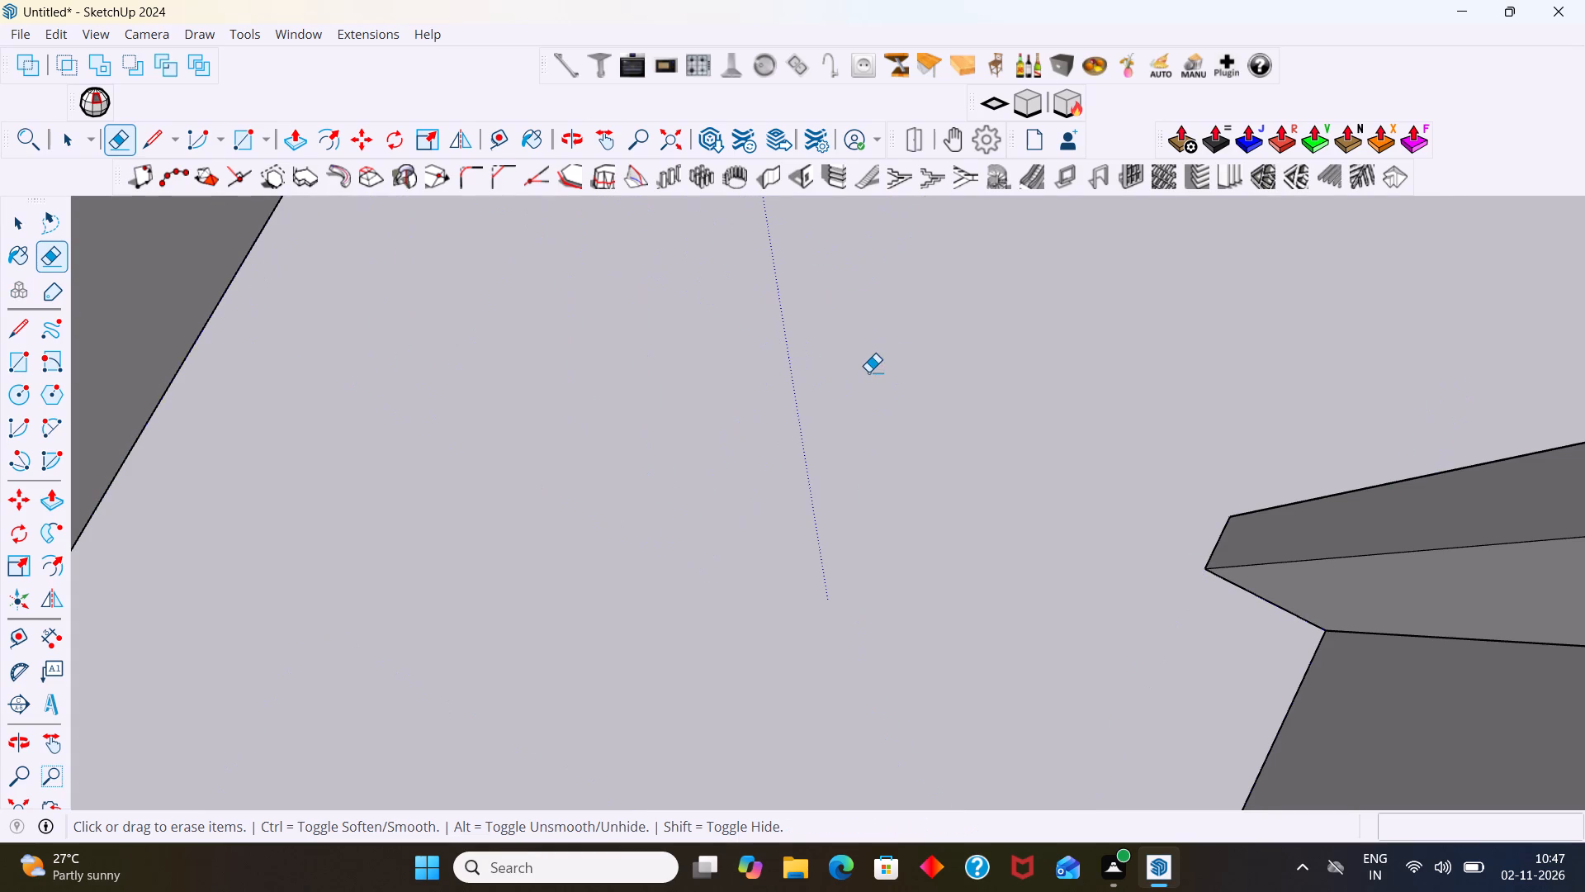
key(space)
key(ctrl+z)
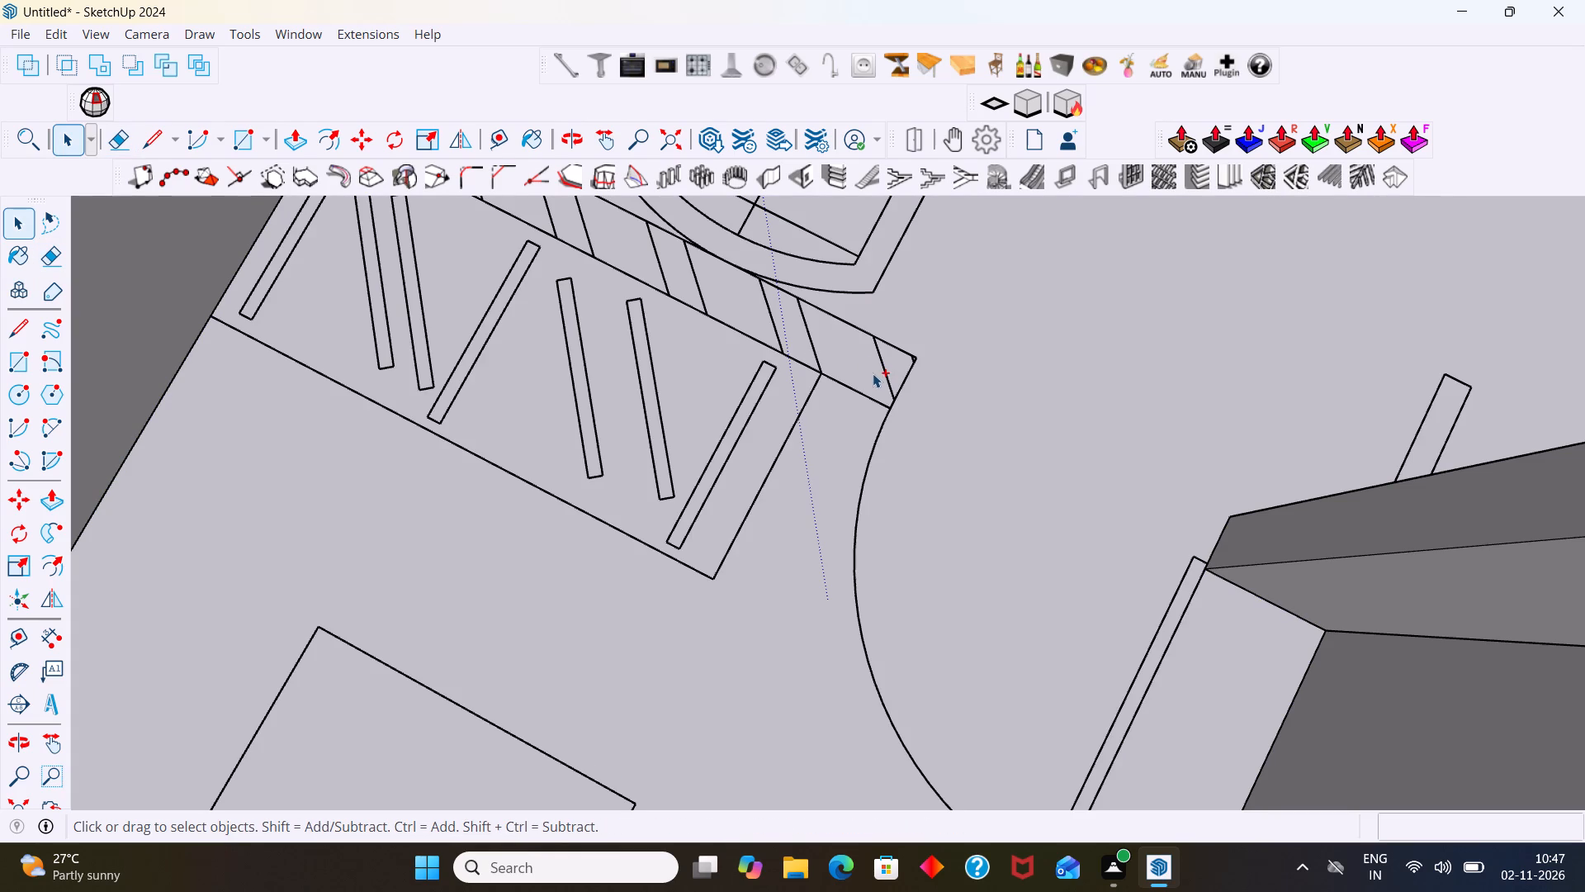
Open the imported plan for editing and delete the hatch line at the wardrobe wall's free end.
click(814, 381)
double_click(825, 368)
click(859, 357)
click(882, 353)
double_click(881, 353)
click(879, 354)
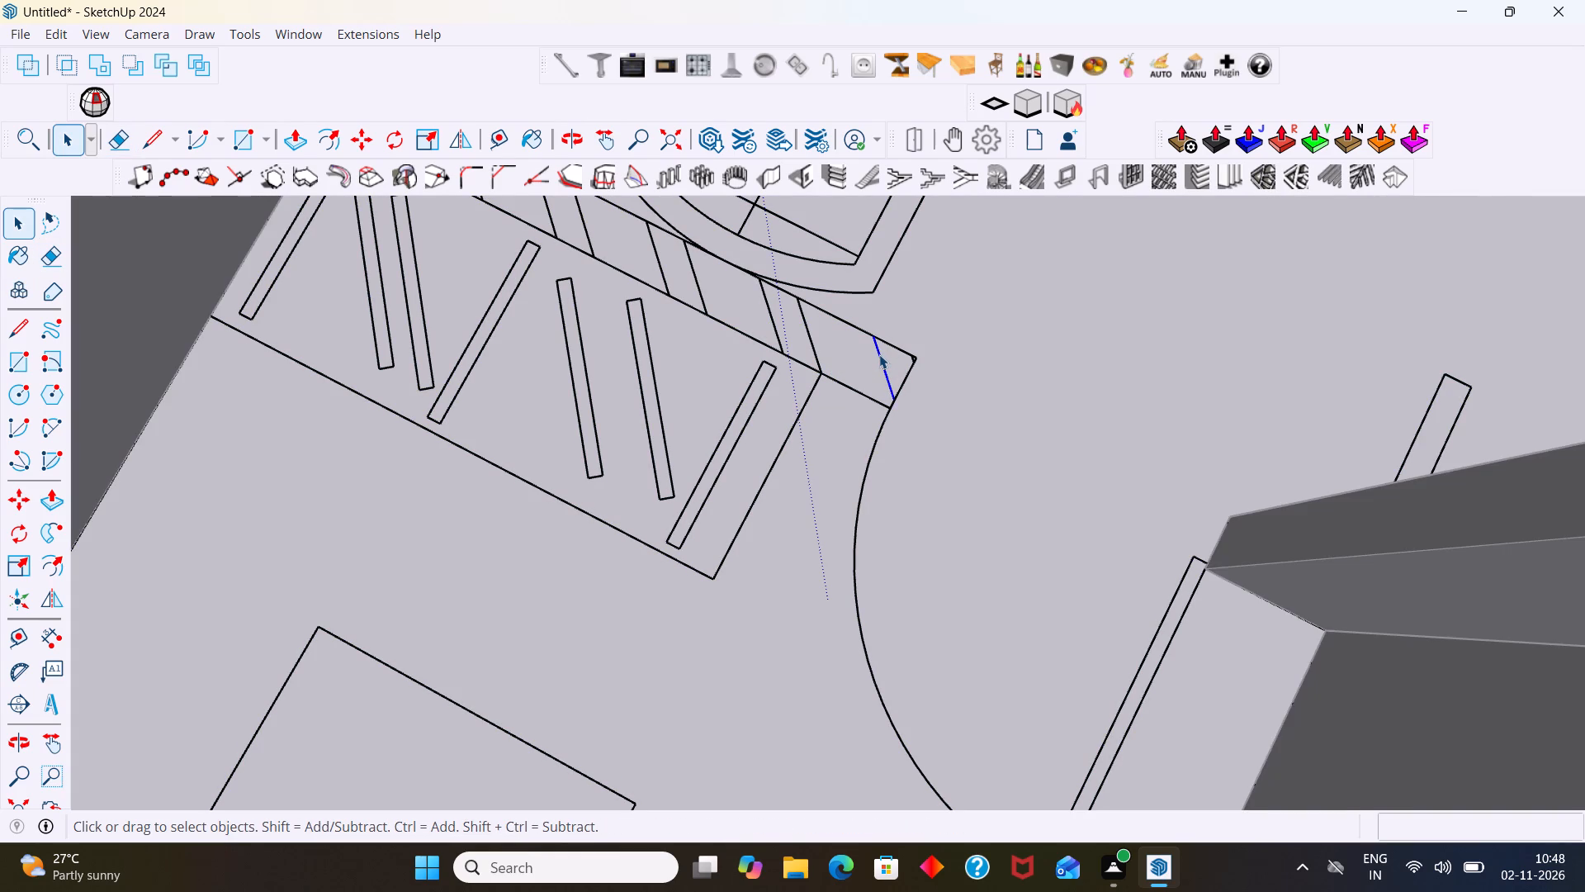
key(Delete)
Erase the remaining hatch lines inside the wardrobe wall, including the short one at the outer wall.
key(e)
drag(870, 364, 751, 316)
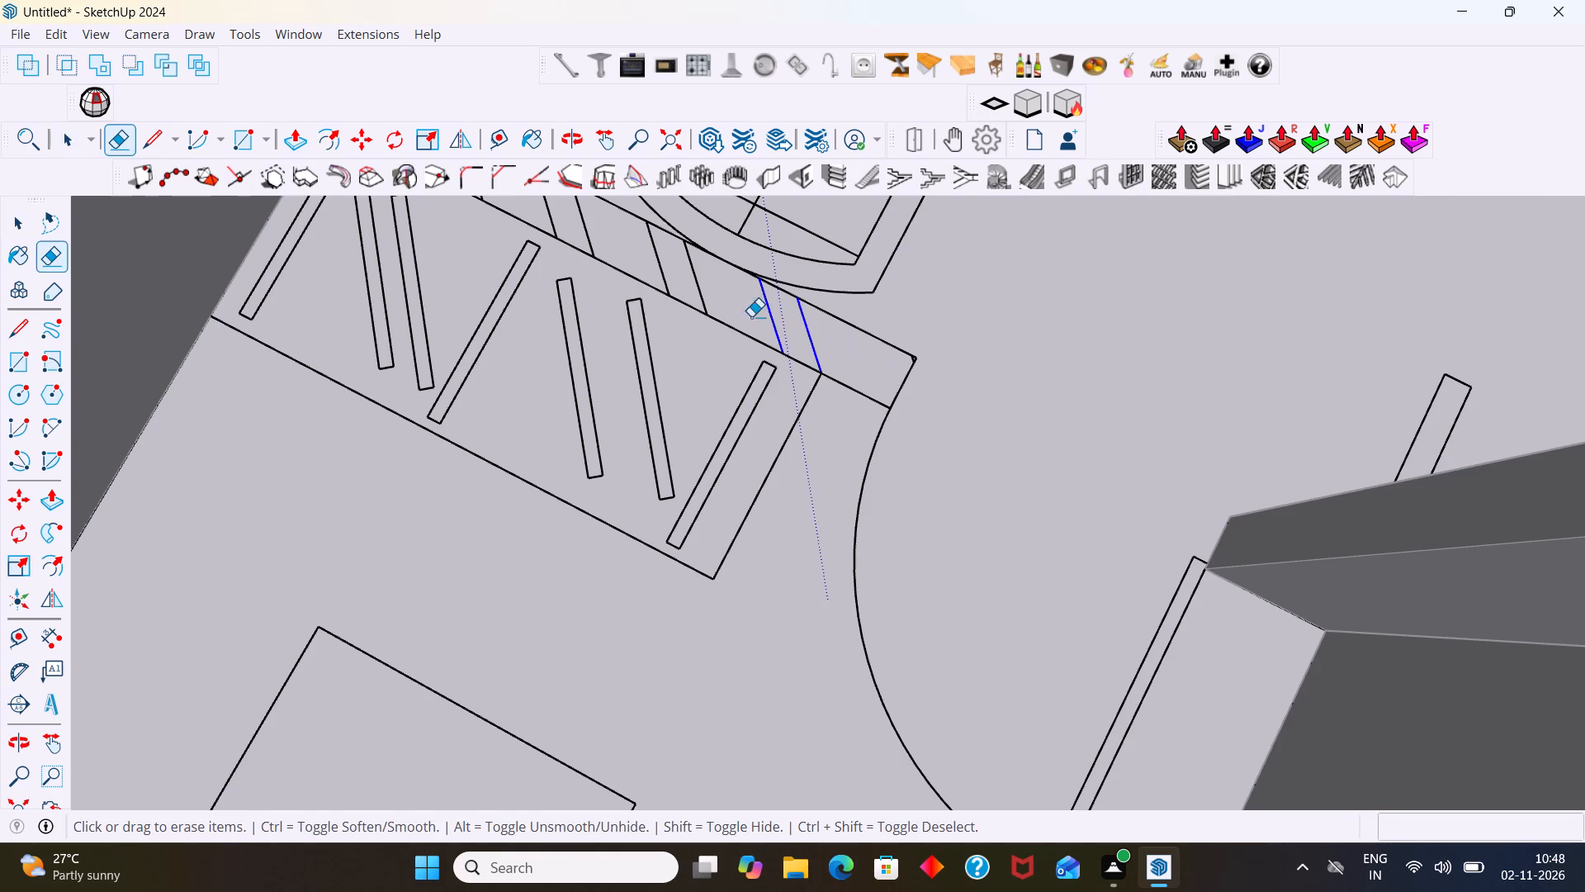
drag(751, 316, 642, 260)
scroll(644, 259, down, 2)
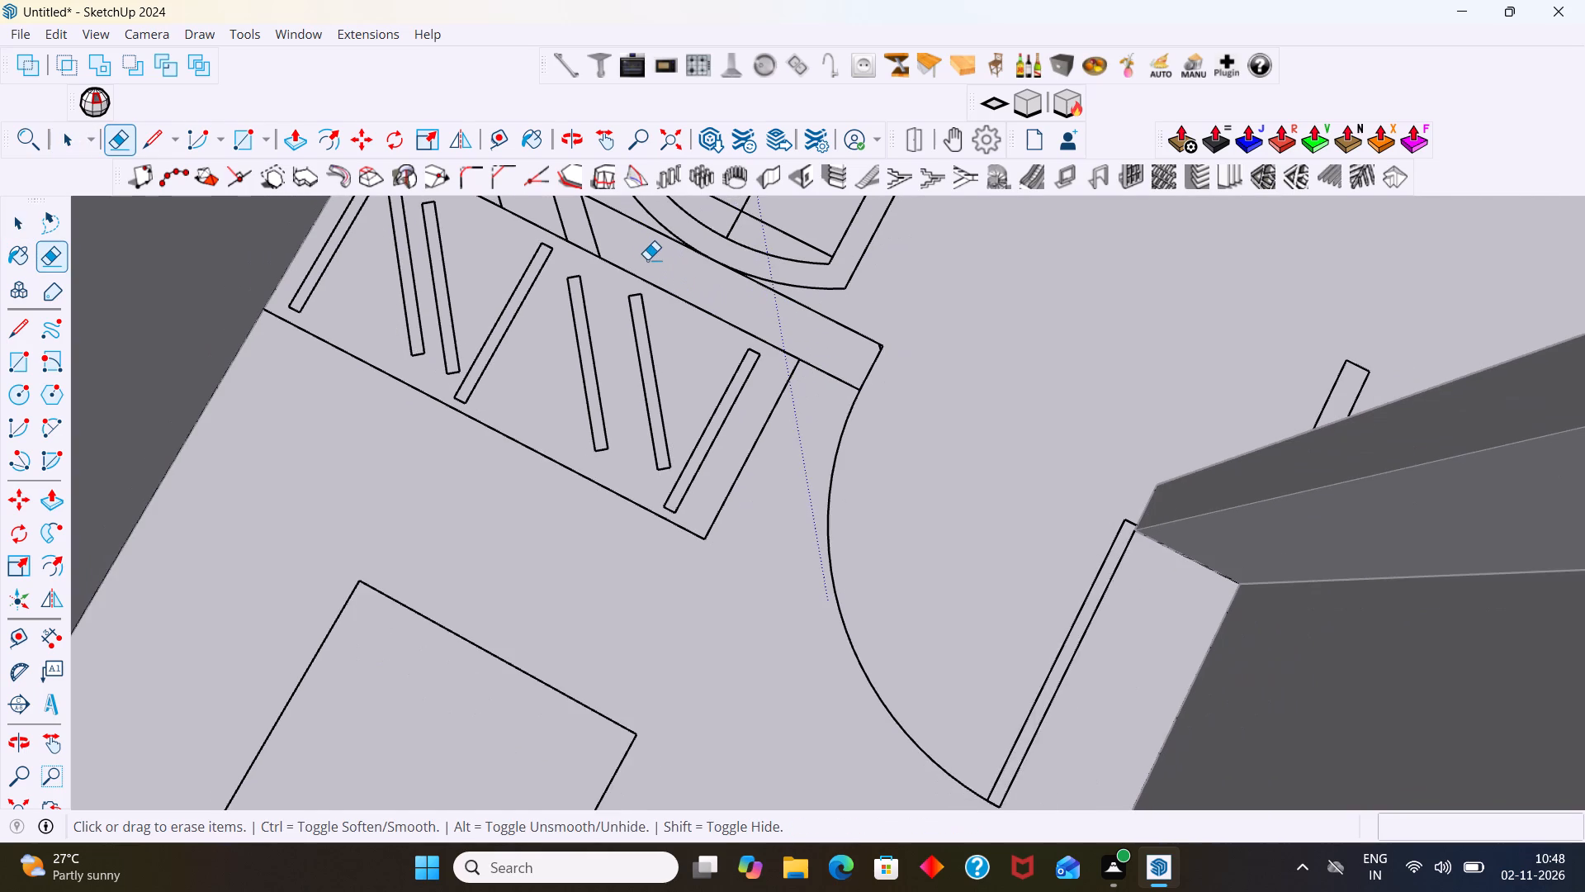
shift+middle_drag(647, 259, 1226, 672)
scroll(972, 507, down, 6)
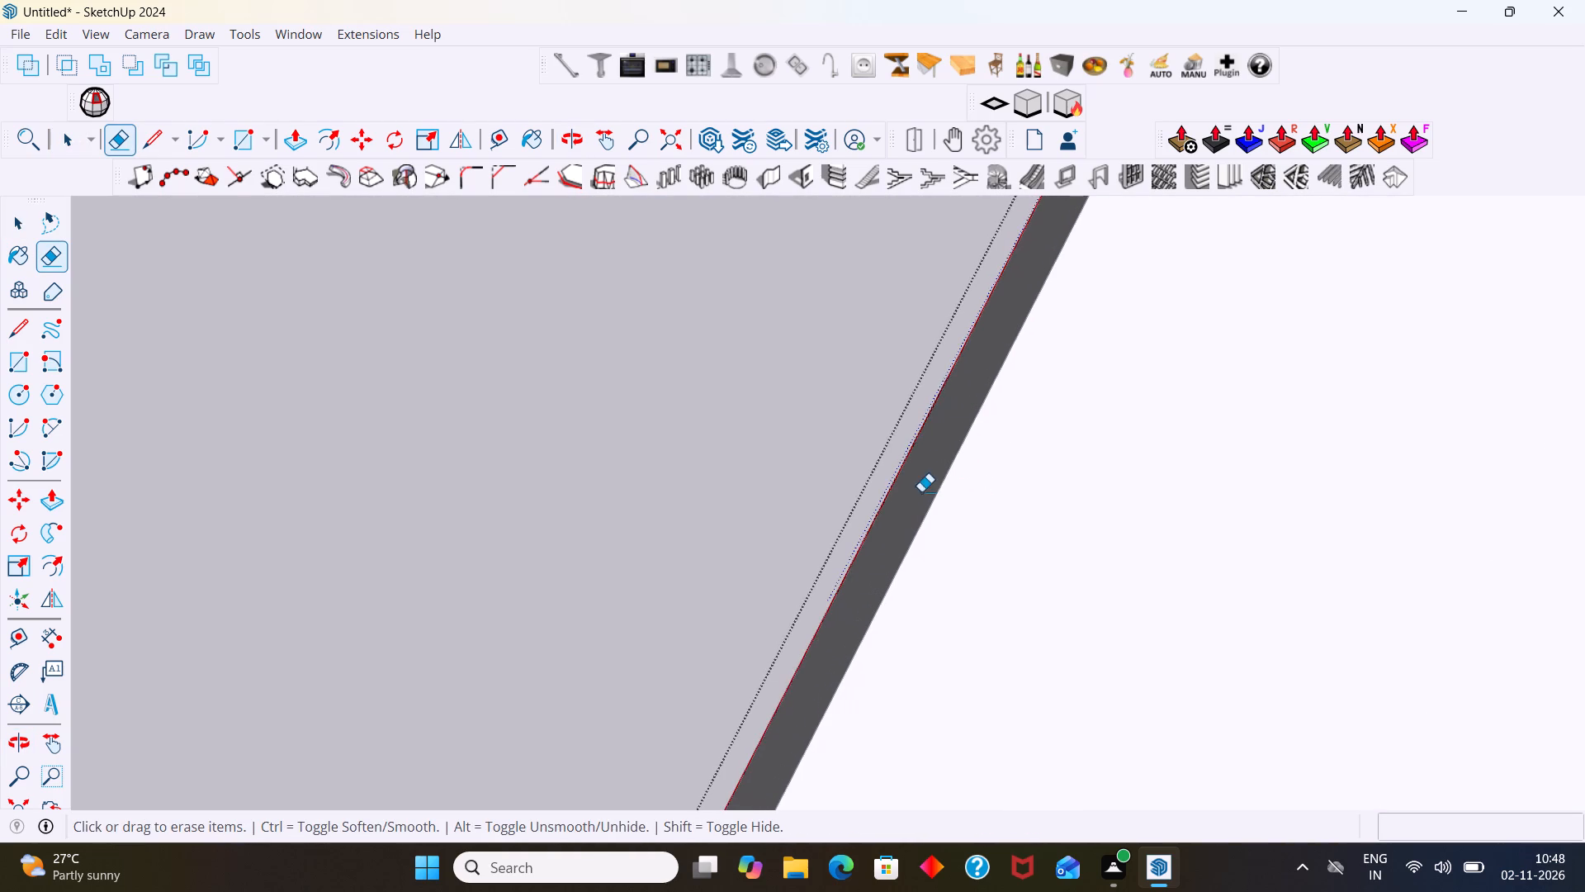
scroll(921, 491, down, 2)
click(25, 796)
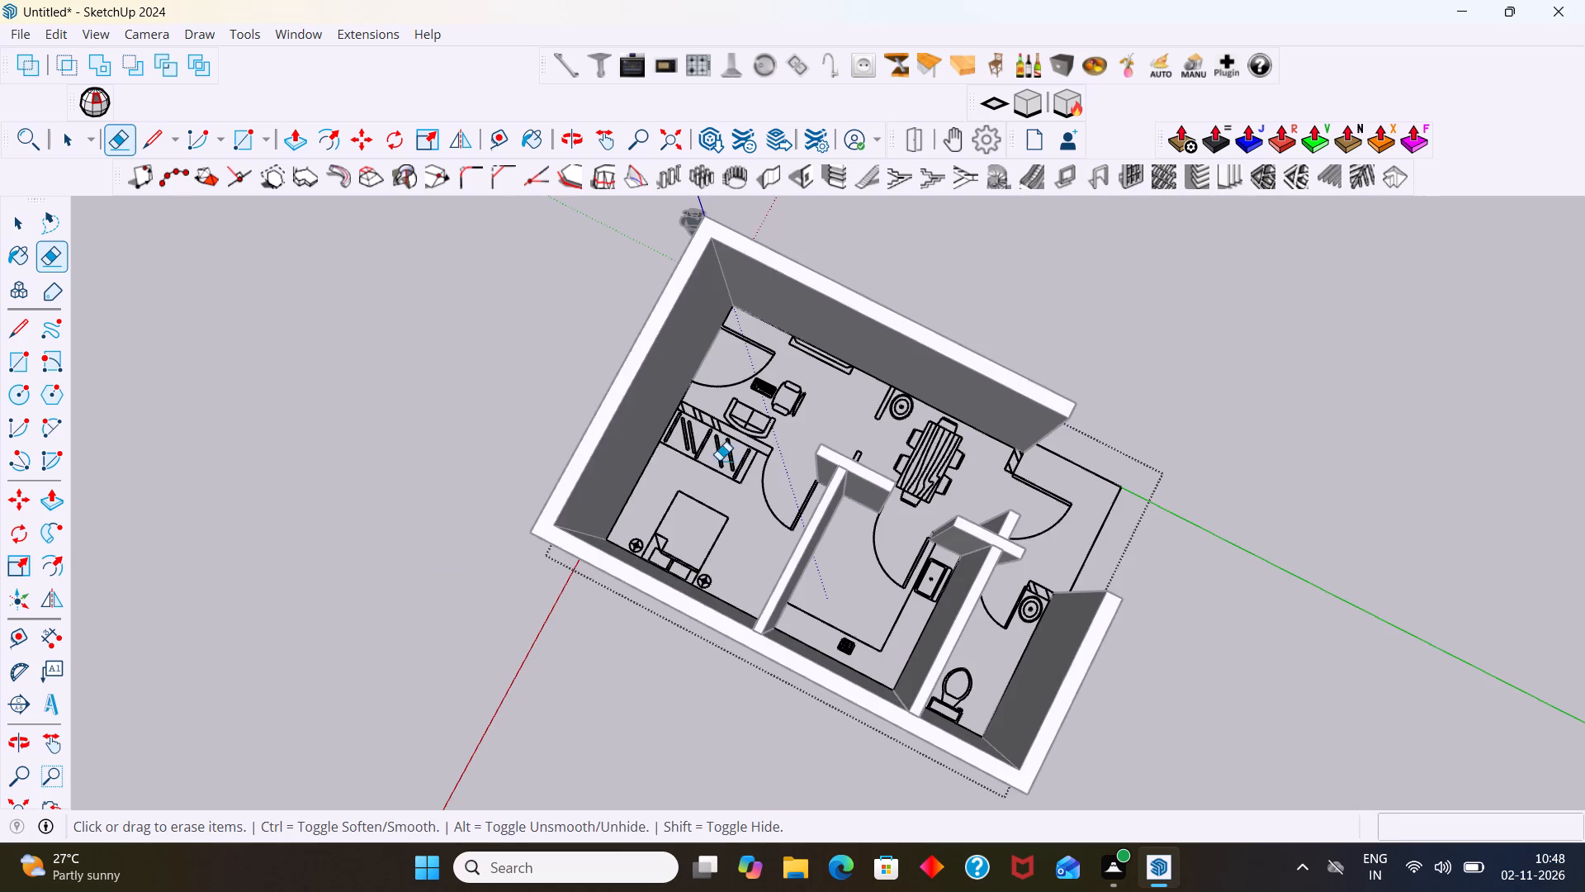
scroll(806, 427, up, 20)
scroll(806, 427, up, 6)
drag(689, 429, 314, 235)
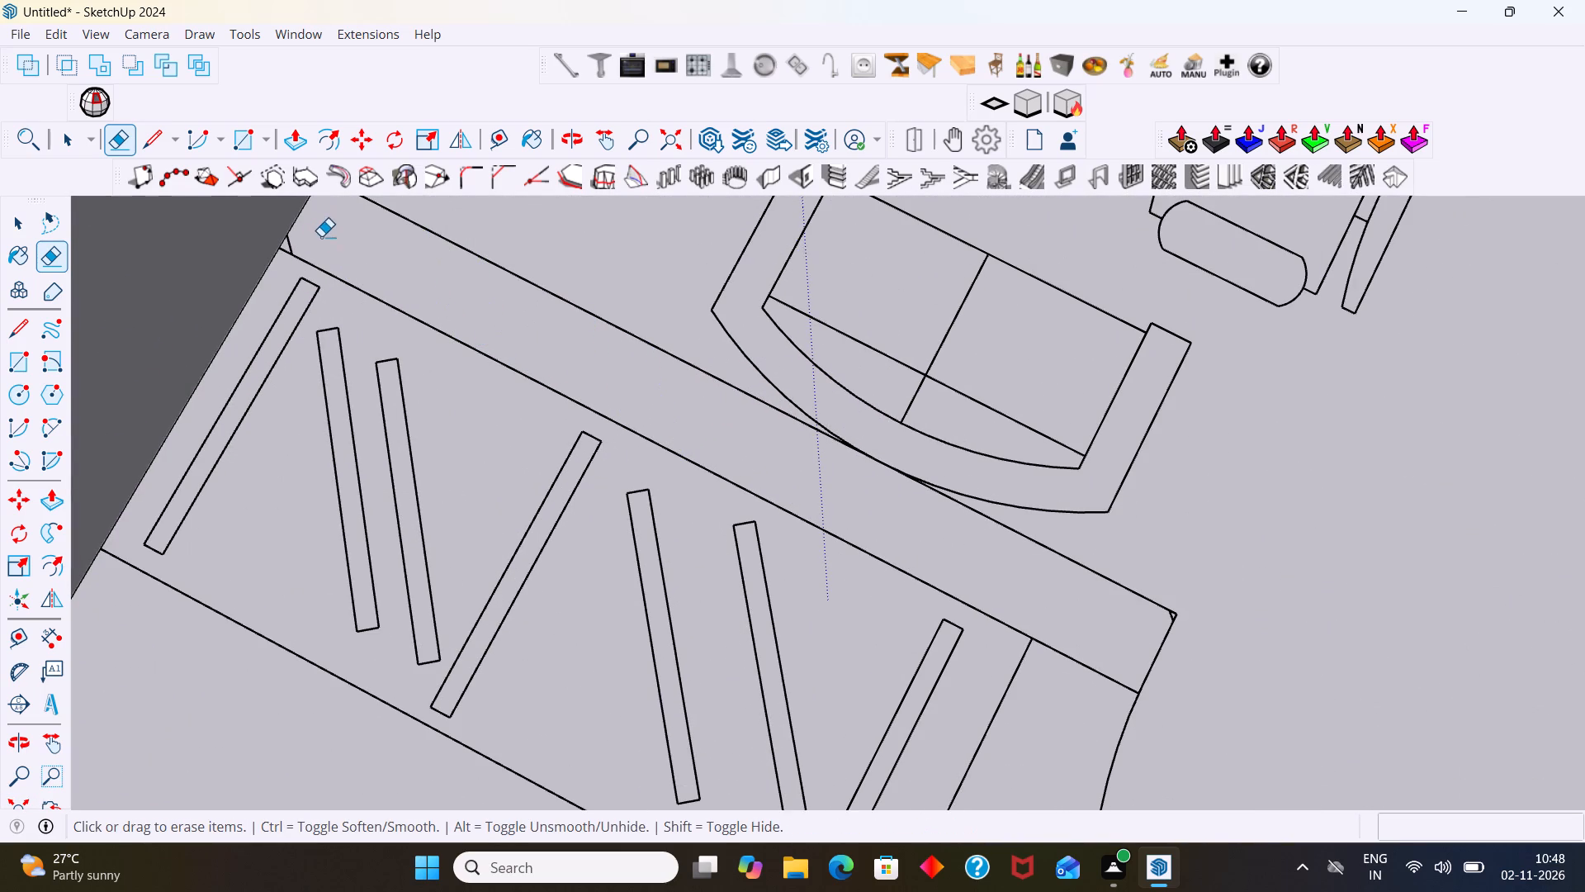
scroll(290, 248, up, 6)
click(289, 241)
Generate a face within the cleared wardrobe wall's outline from its long edge on the wardrobe side.
scroll(295, 241, down, 3)
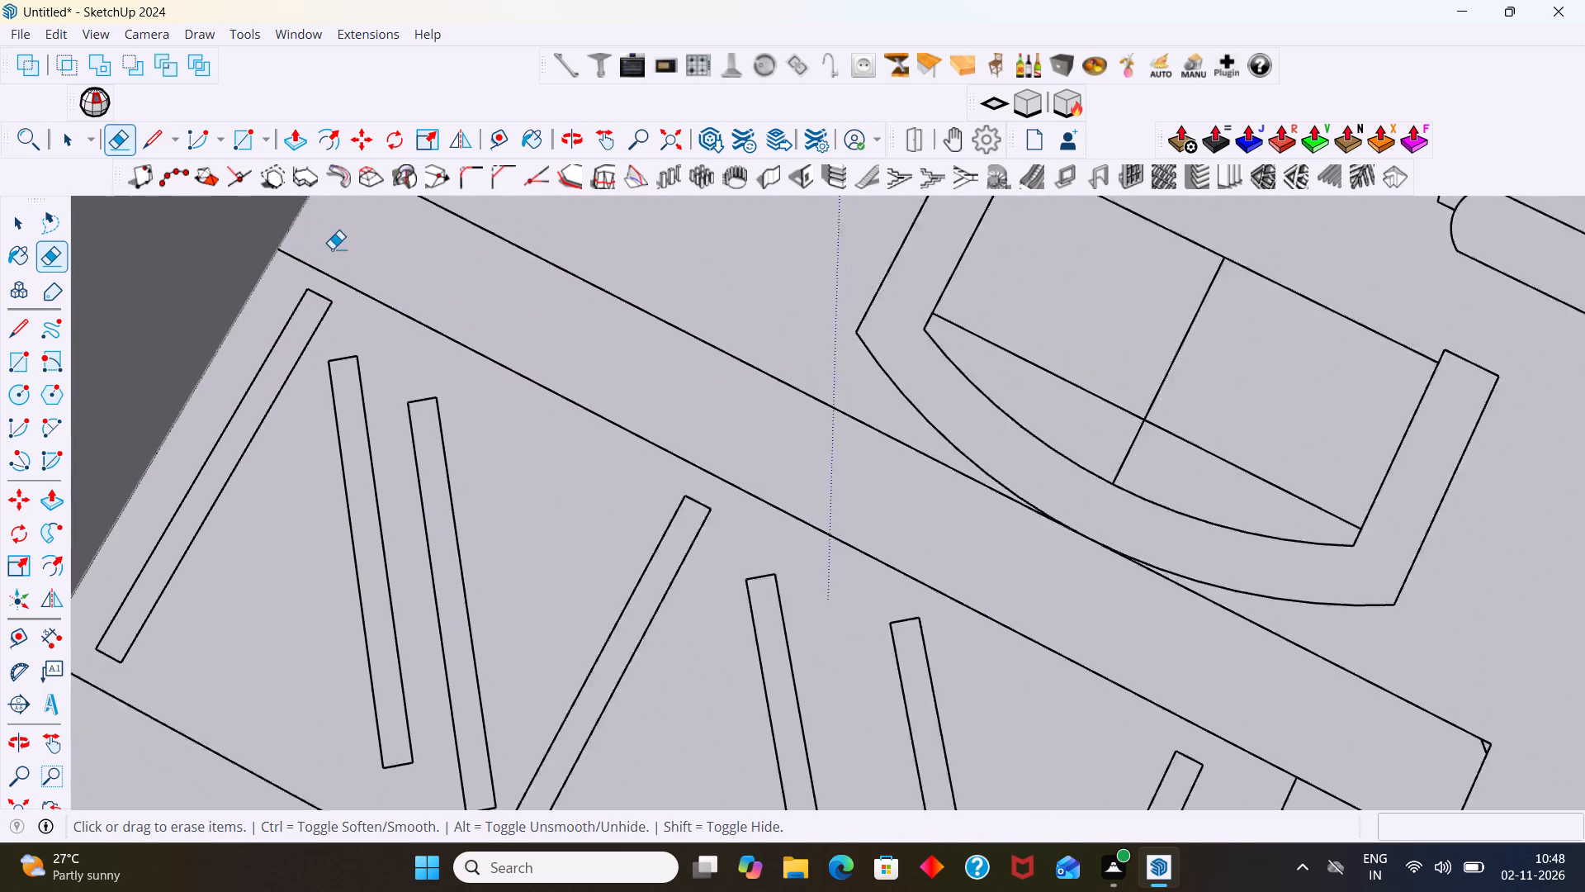
scroll(332, 249, down, 20)
scroll(332, 249, down, 4)
middle_drag(838, 449, 845, 461)
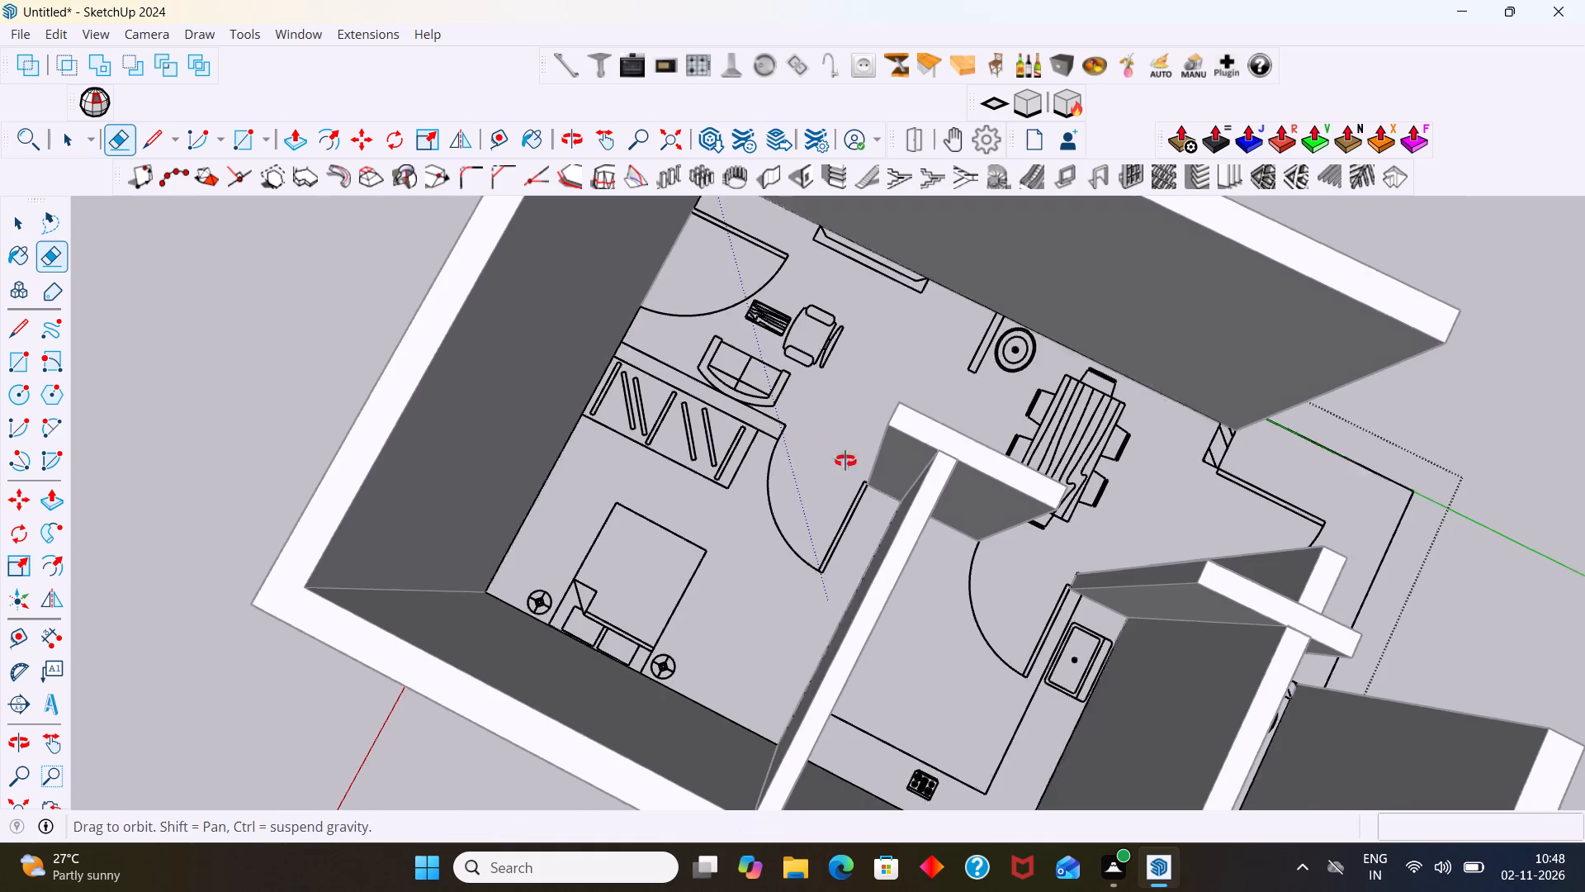
middle_drag(845, 461, 984, 412)
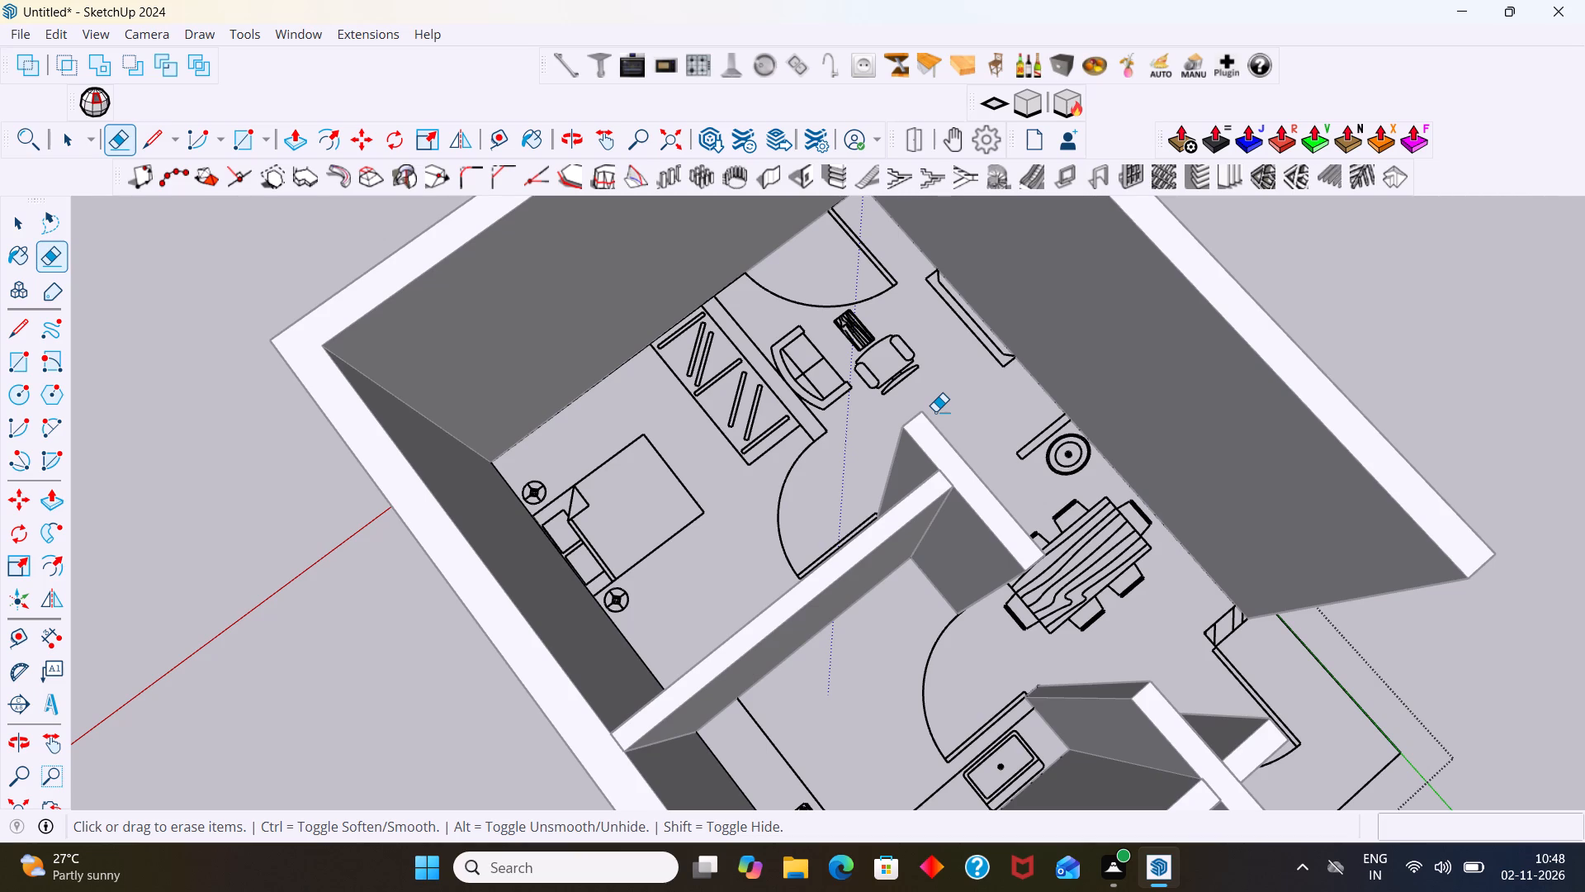
key(space)
scroll(690, 360, up, 7)
double_click(732, 334)
click(745, 332)
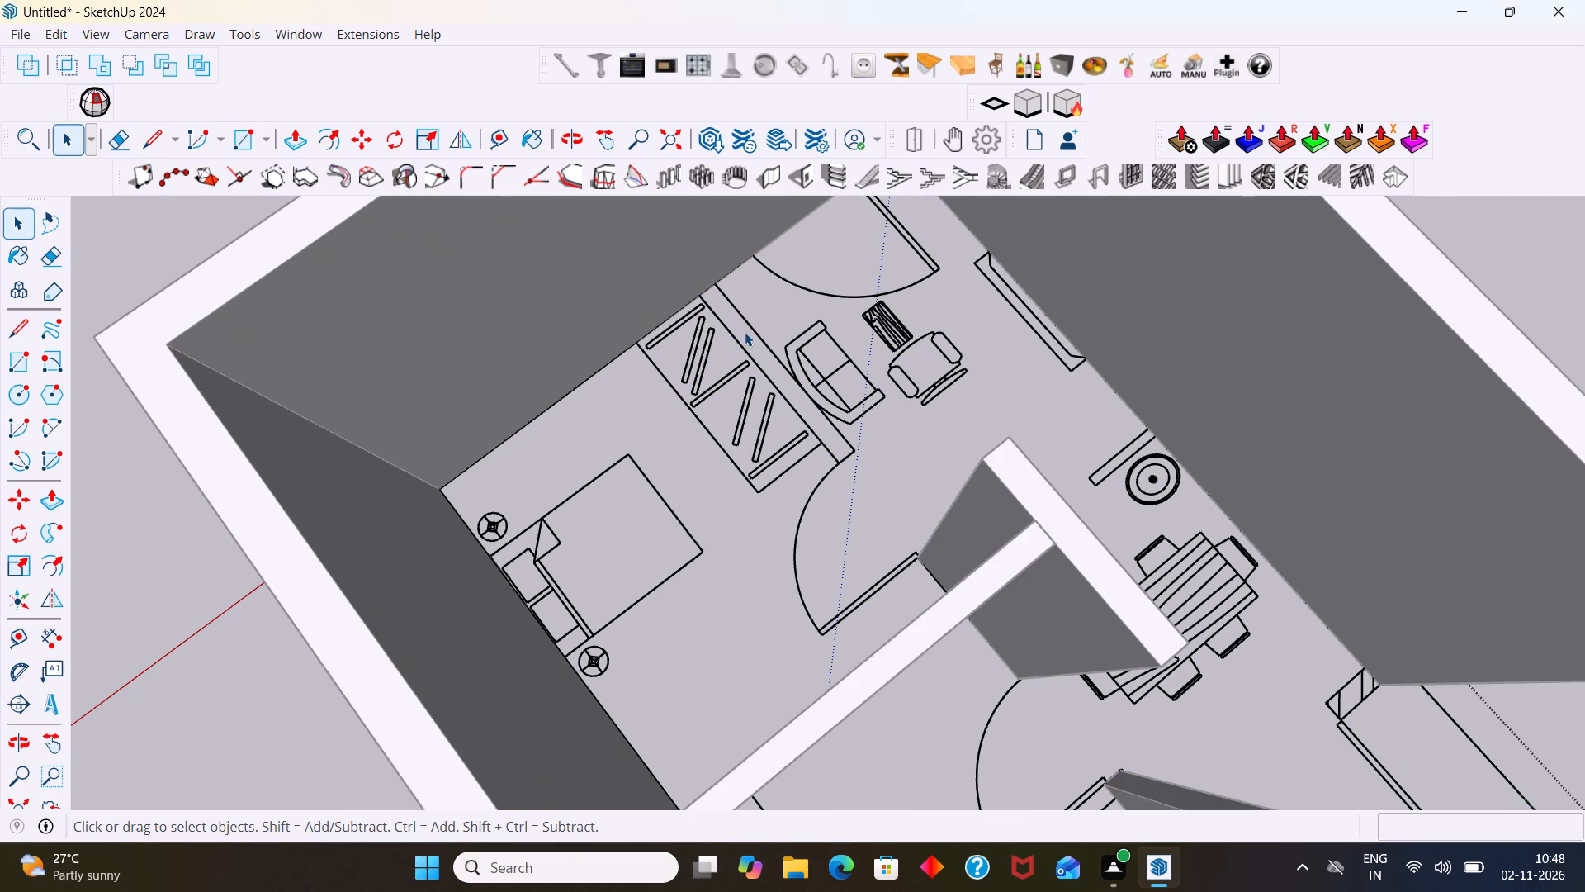
click(745, 349)
click(990, 107)
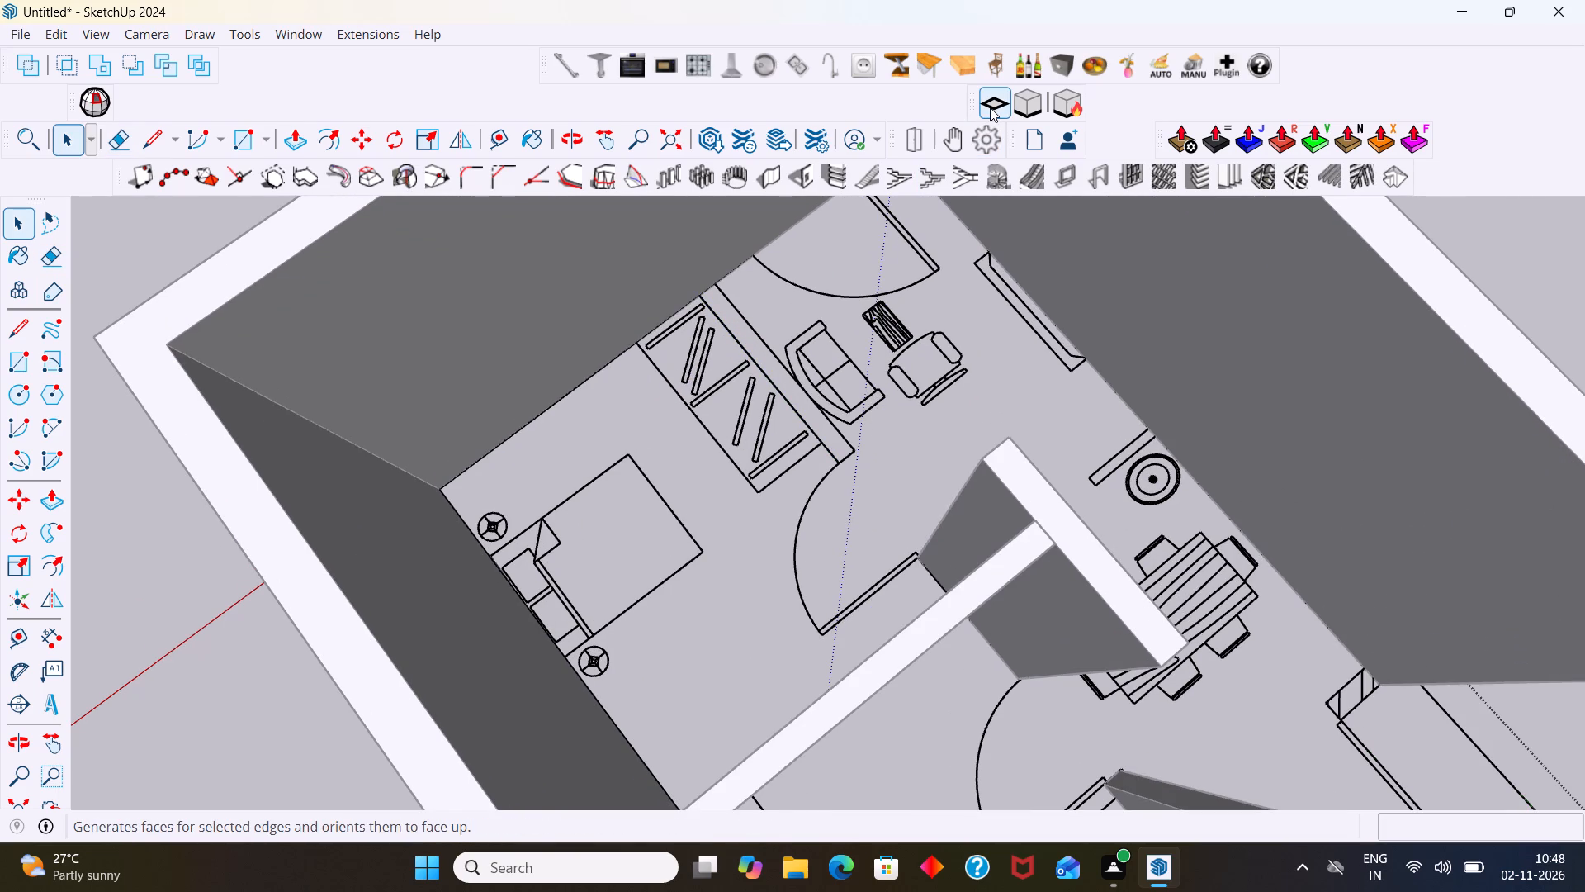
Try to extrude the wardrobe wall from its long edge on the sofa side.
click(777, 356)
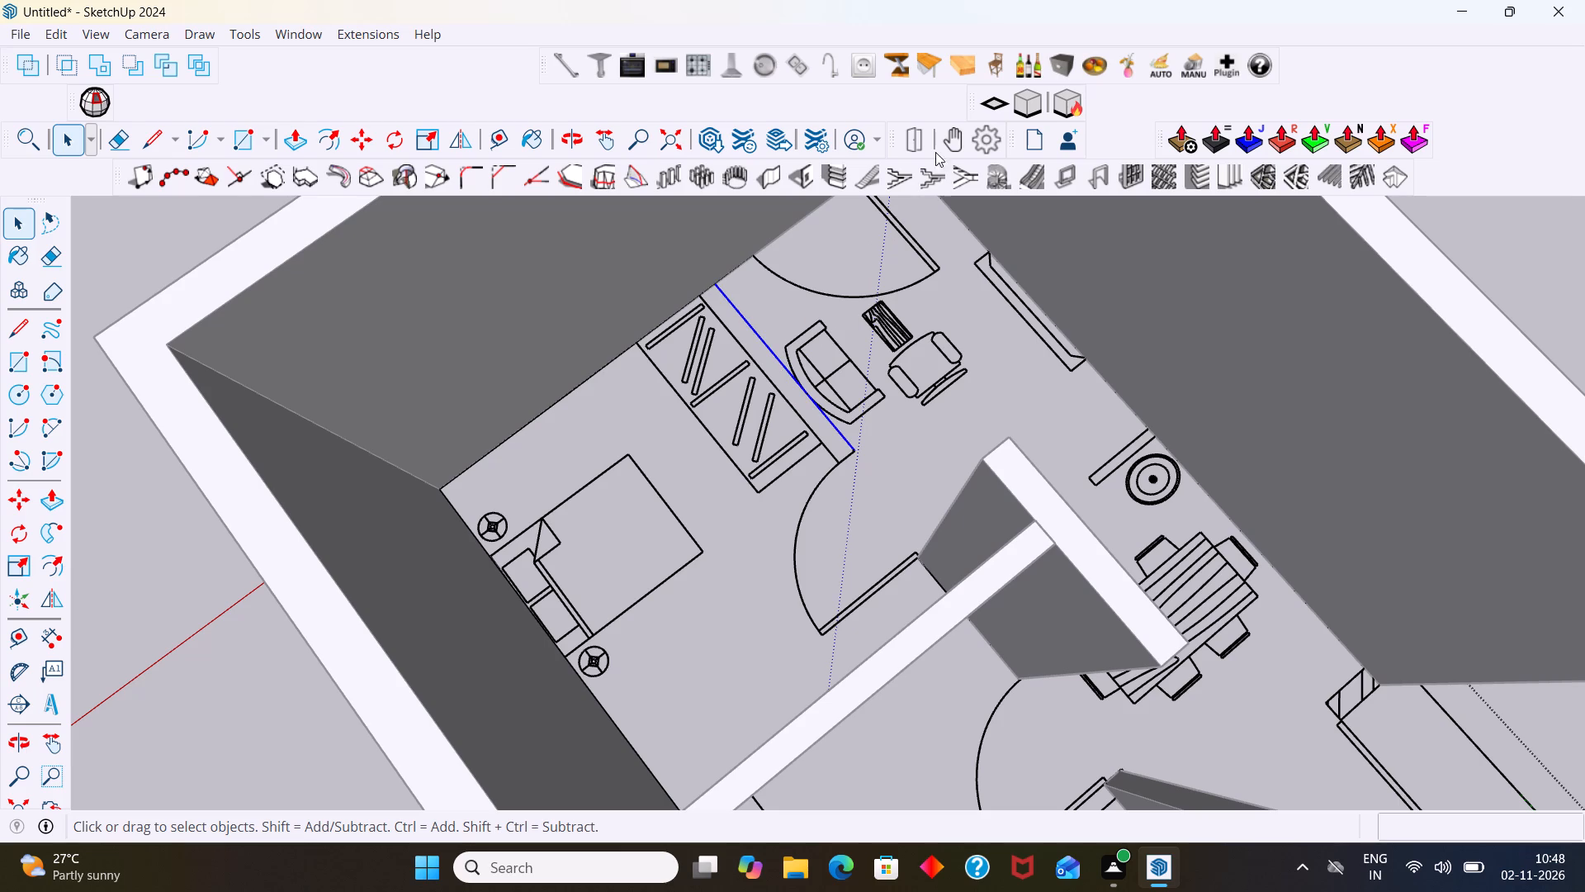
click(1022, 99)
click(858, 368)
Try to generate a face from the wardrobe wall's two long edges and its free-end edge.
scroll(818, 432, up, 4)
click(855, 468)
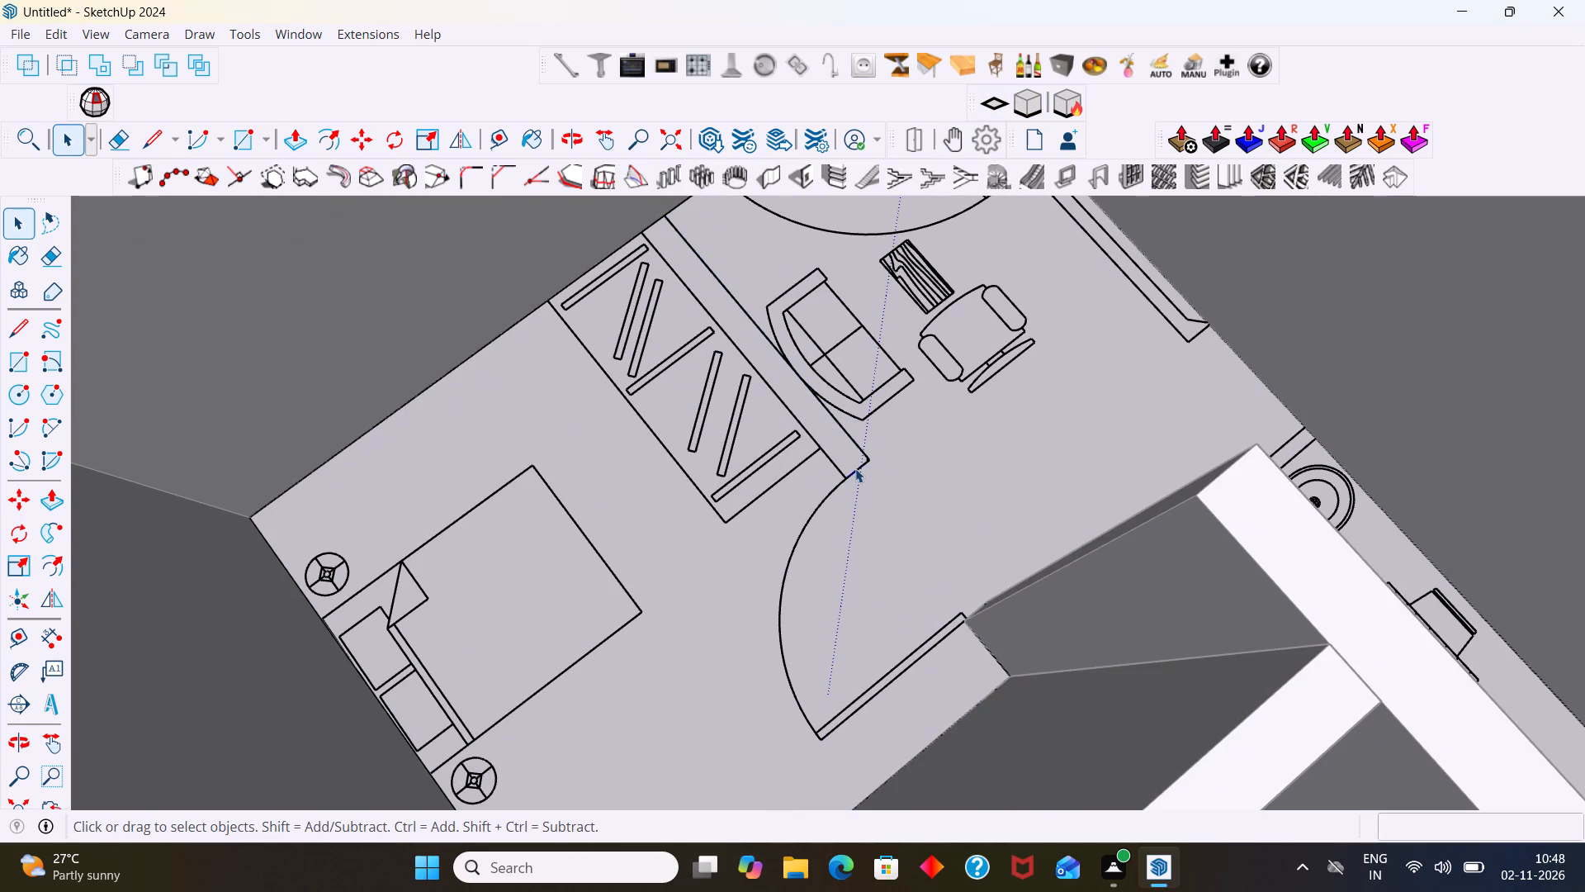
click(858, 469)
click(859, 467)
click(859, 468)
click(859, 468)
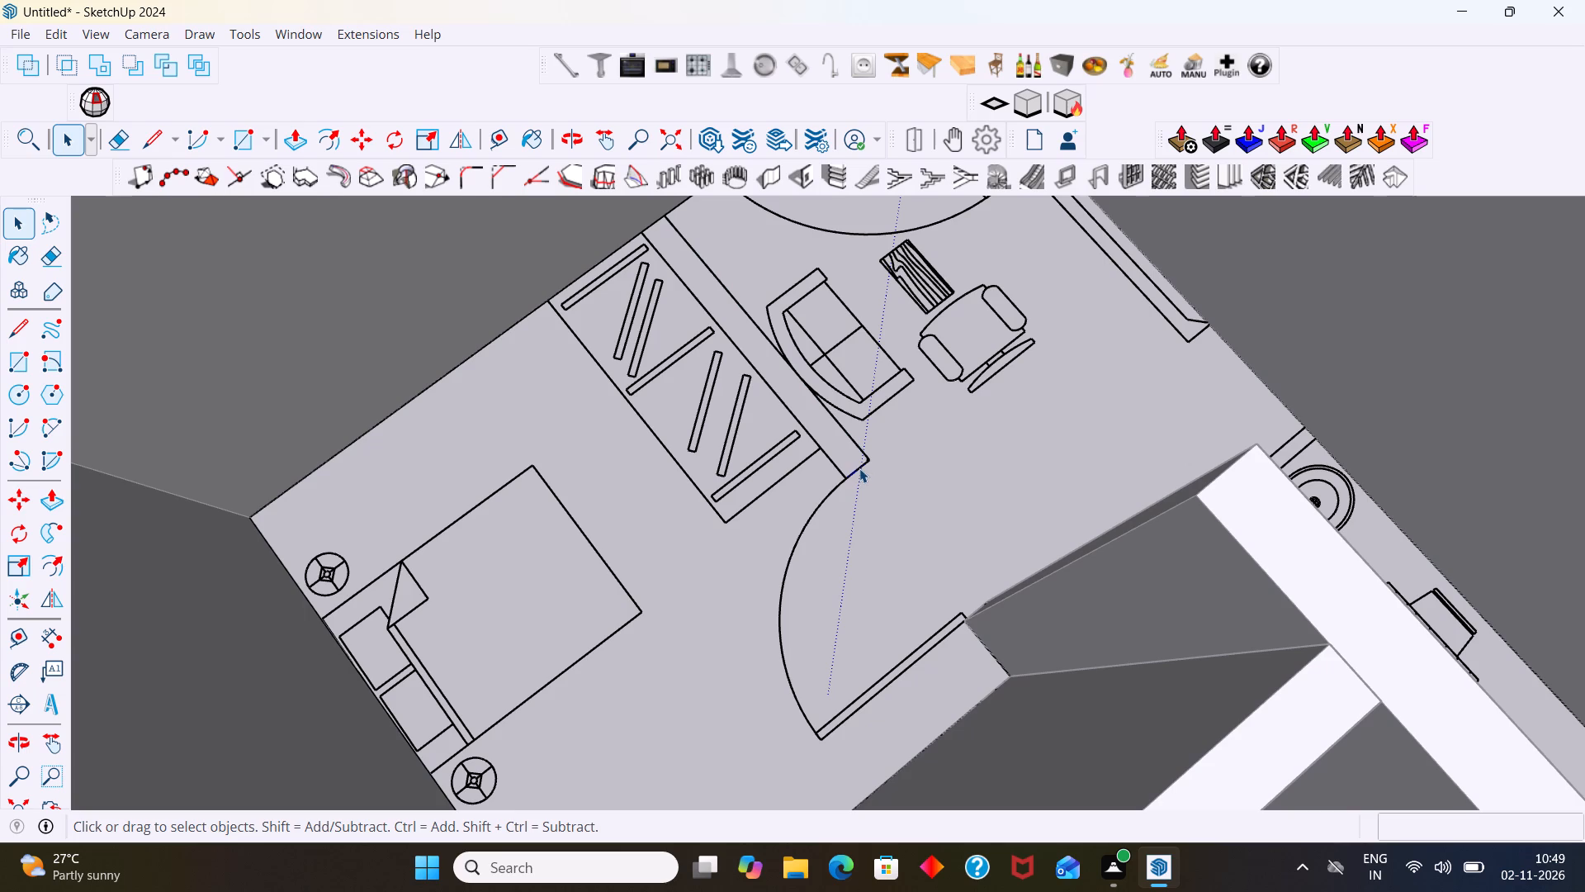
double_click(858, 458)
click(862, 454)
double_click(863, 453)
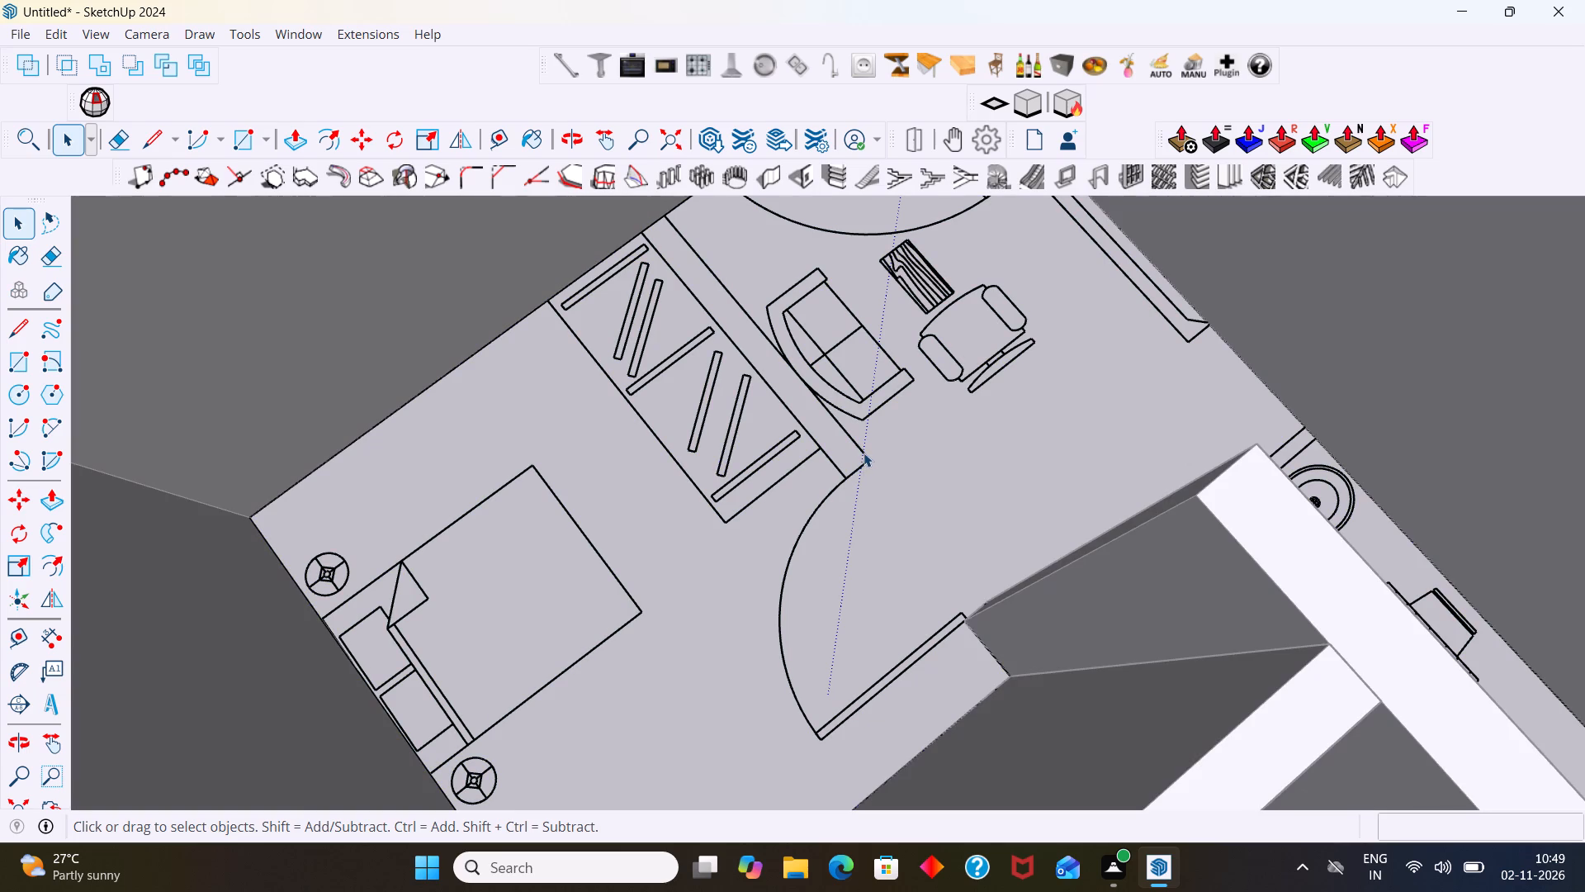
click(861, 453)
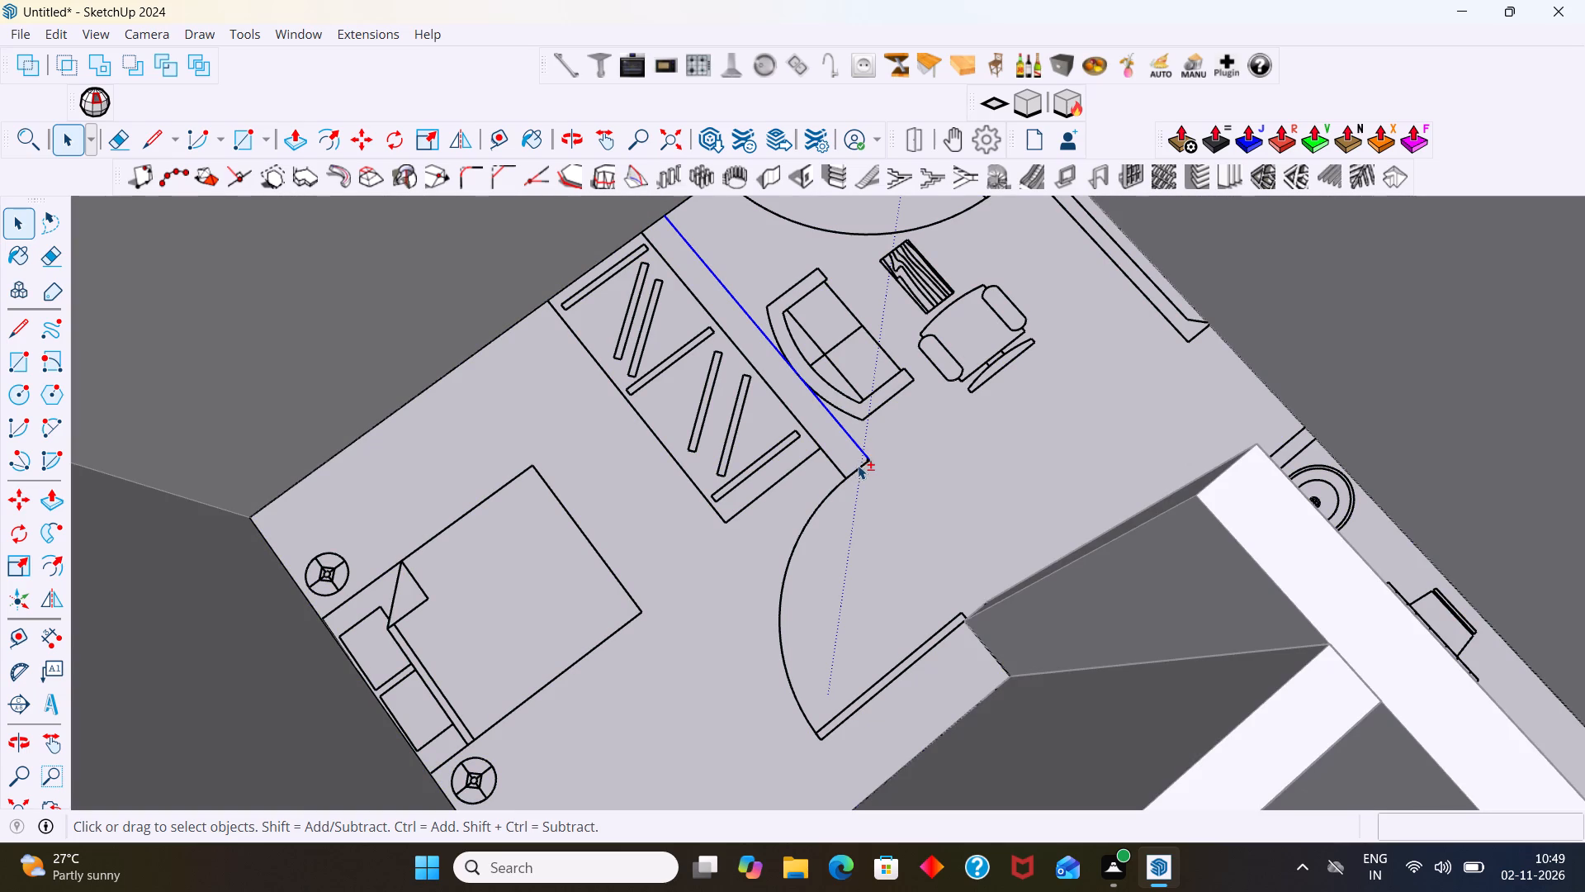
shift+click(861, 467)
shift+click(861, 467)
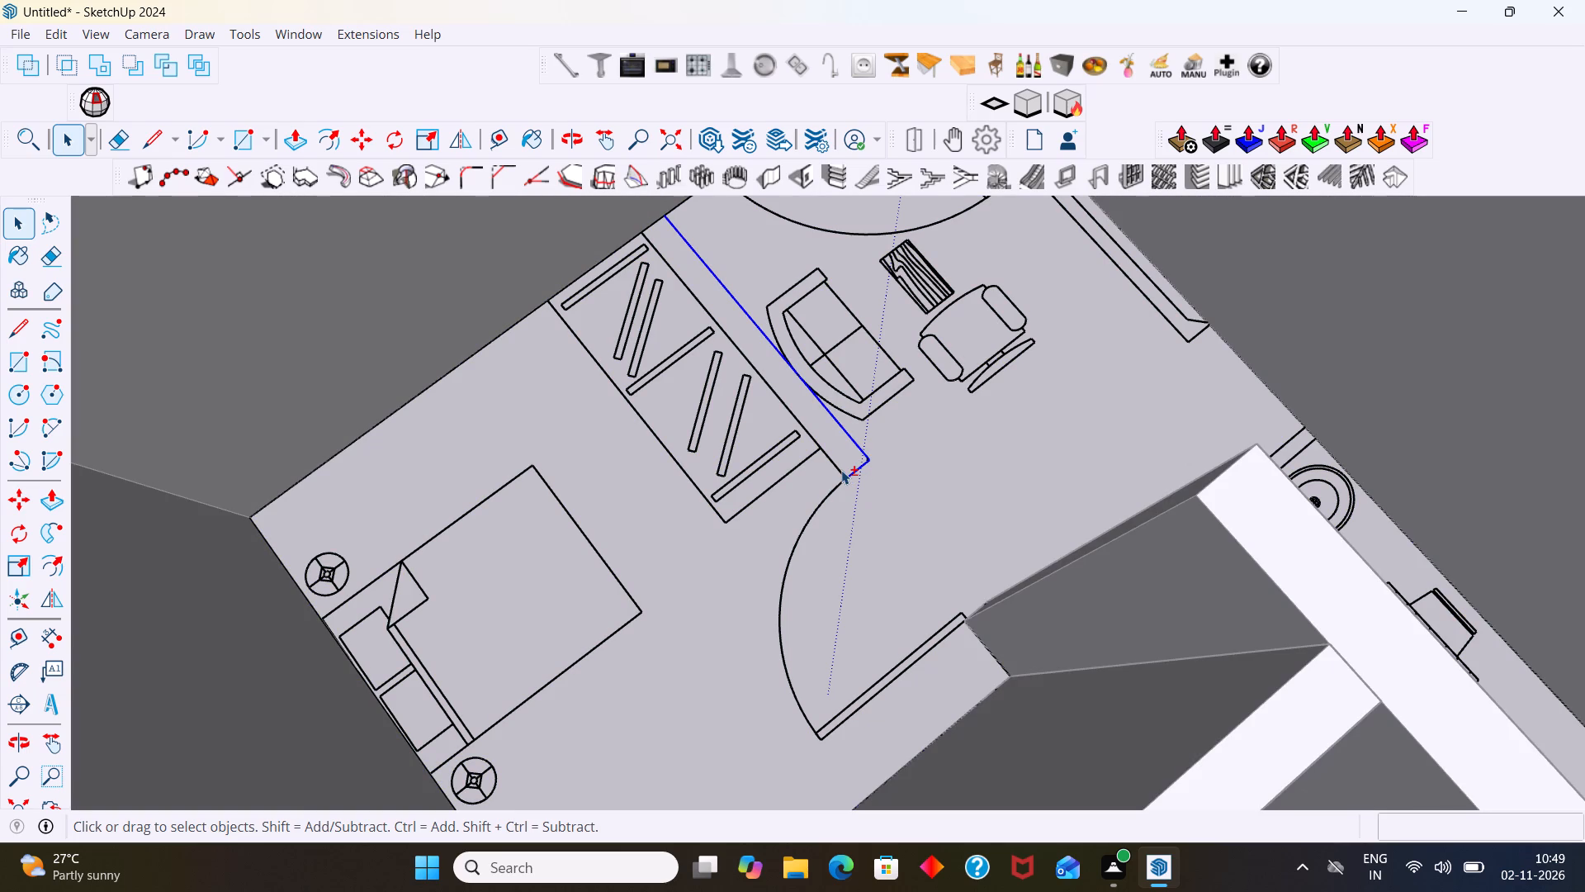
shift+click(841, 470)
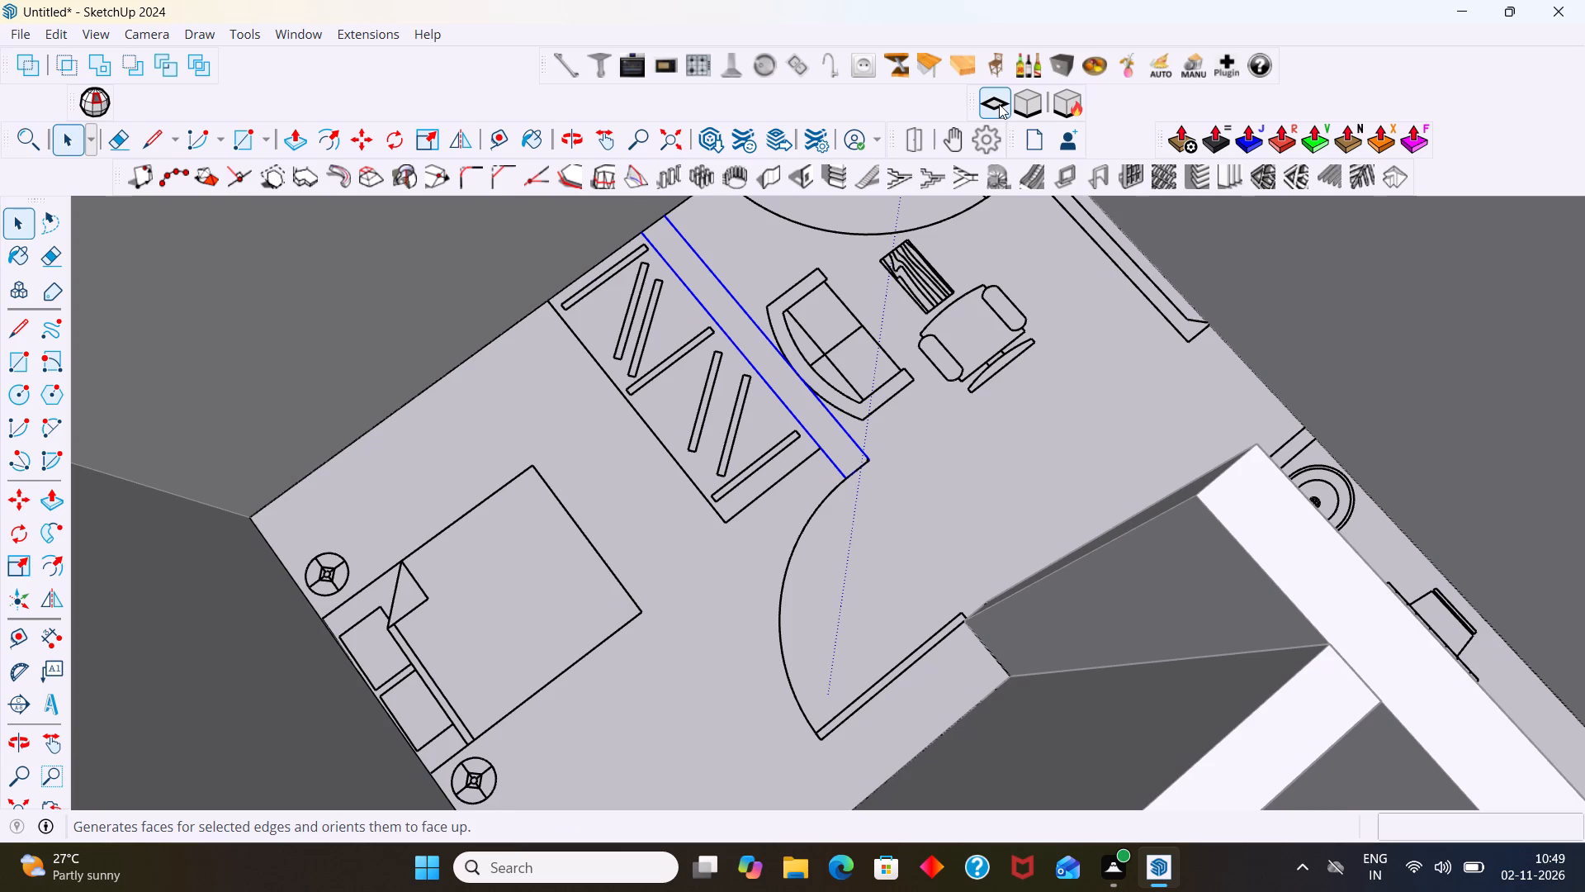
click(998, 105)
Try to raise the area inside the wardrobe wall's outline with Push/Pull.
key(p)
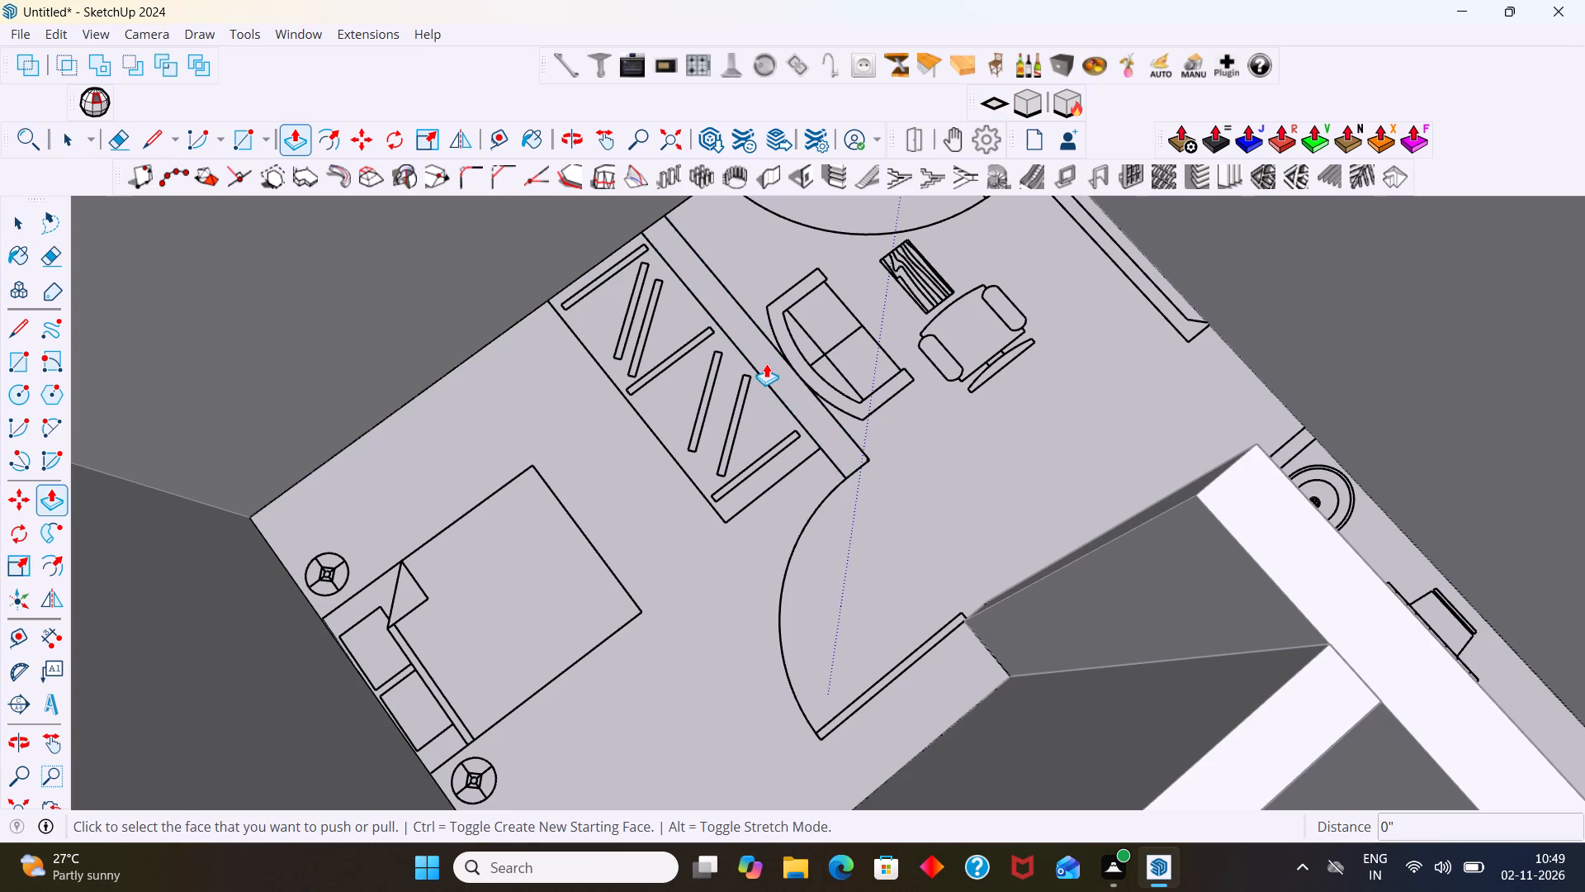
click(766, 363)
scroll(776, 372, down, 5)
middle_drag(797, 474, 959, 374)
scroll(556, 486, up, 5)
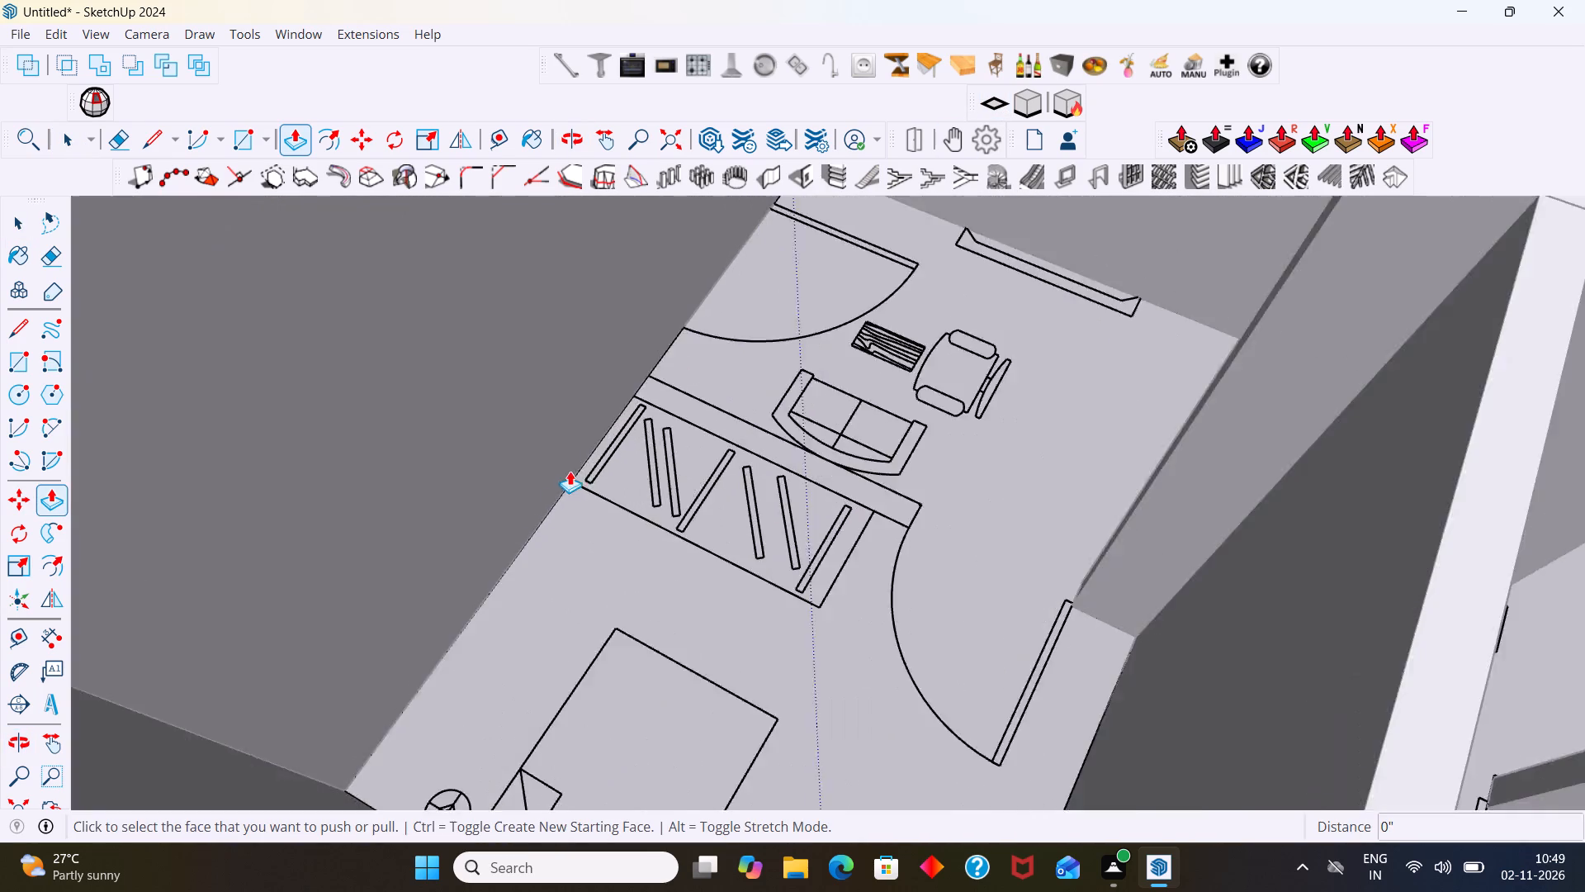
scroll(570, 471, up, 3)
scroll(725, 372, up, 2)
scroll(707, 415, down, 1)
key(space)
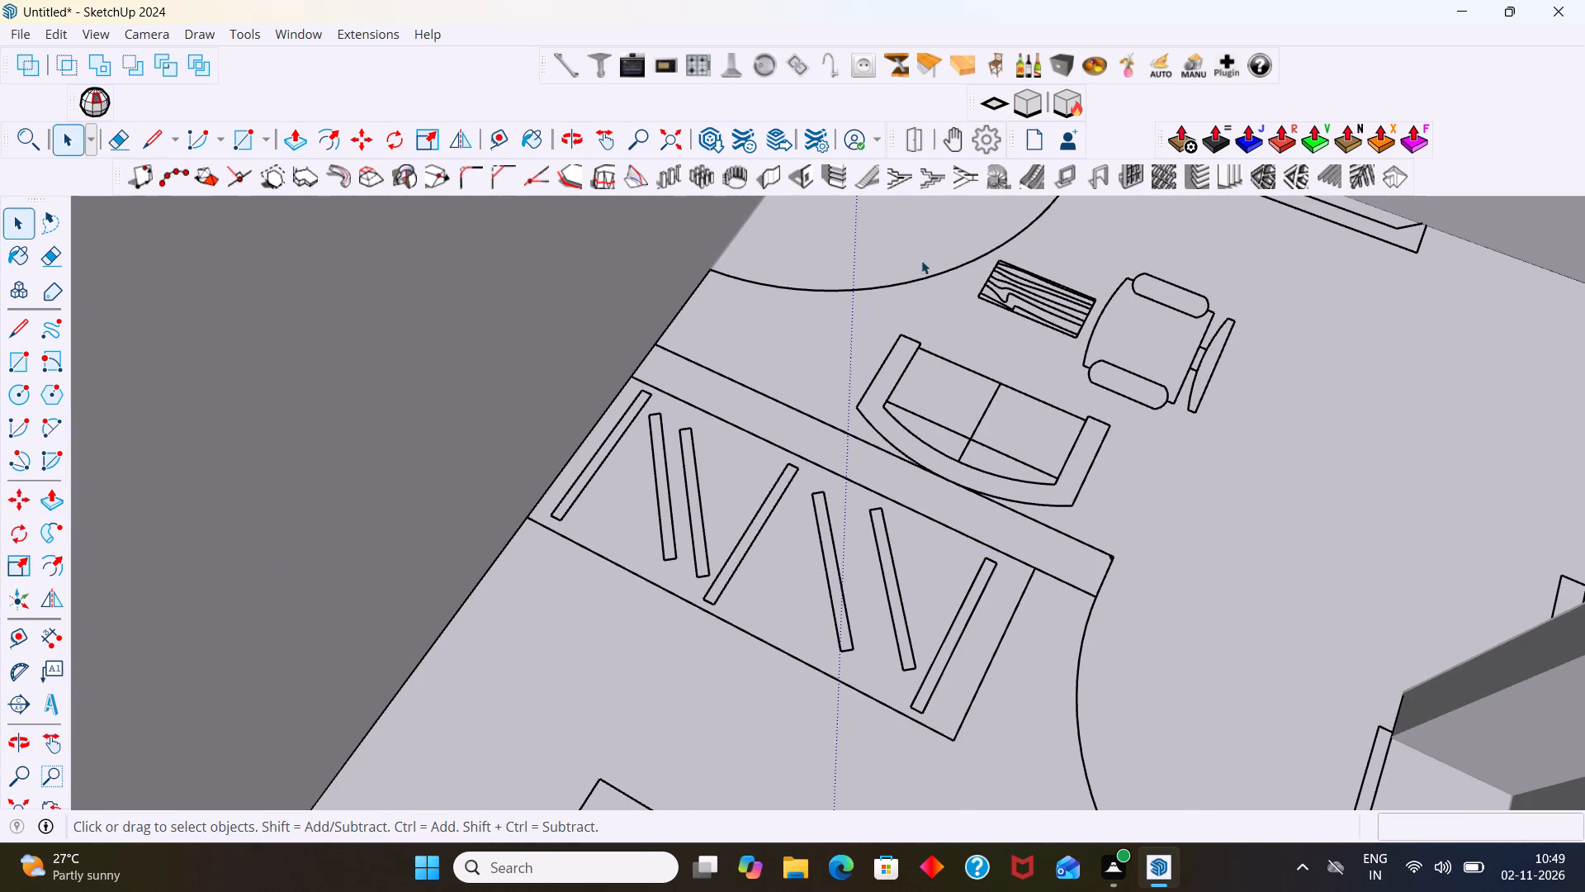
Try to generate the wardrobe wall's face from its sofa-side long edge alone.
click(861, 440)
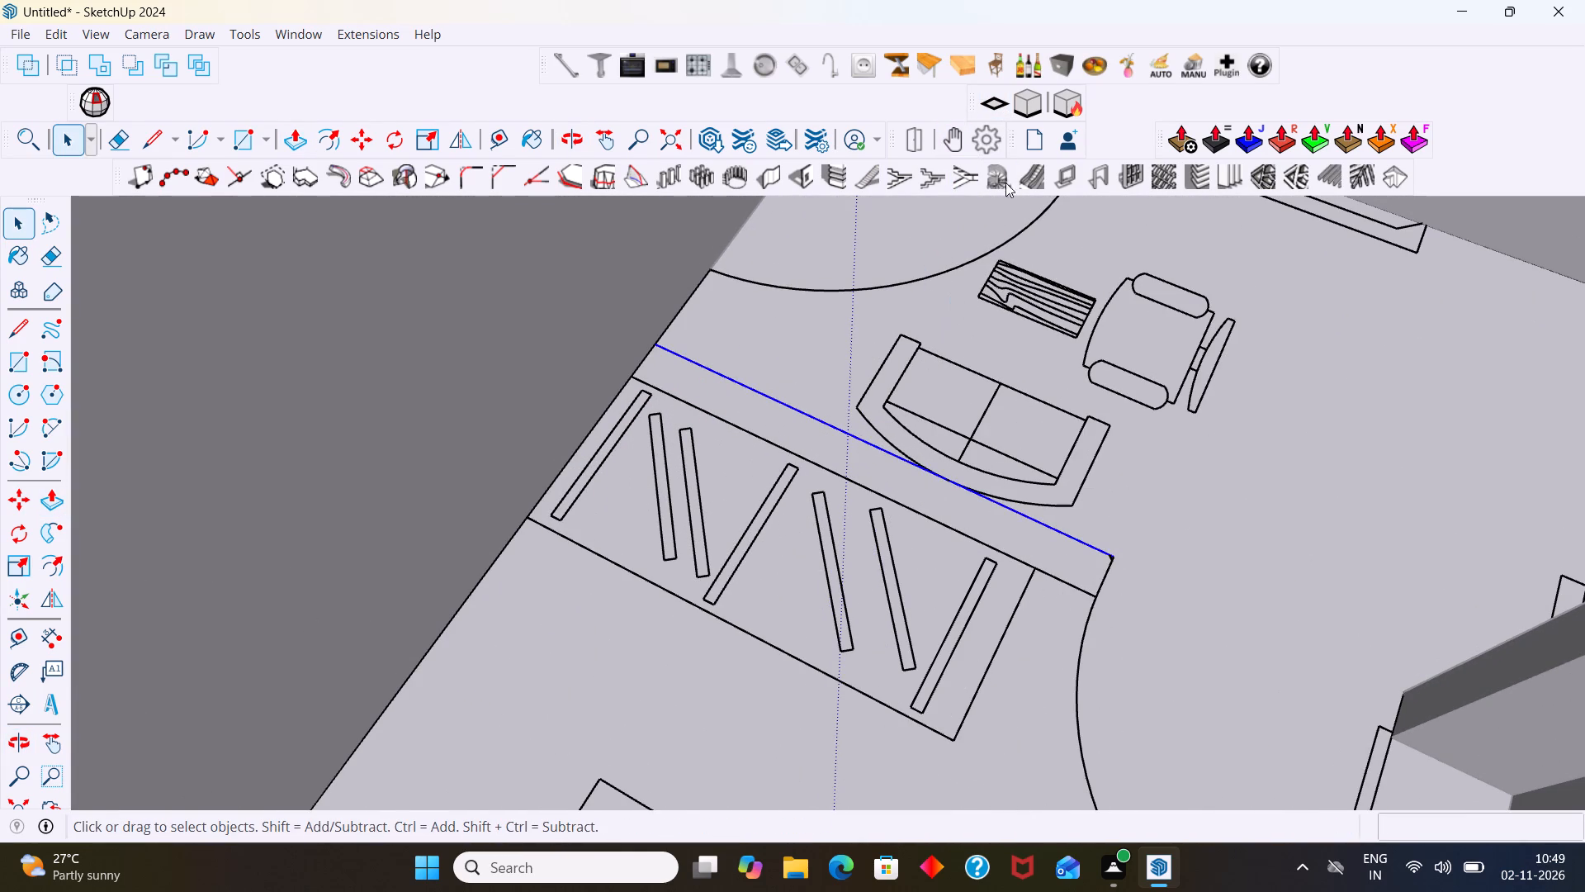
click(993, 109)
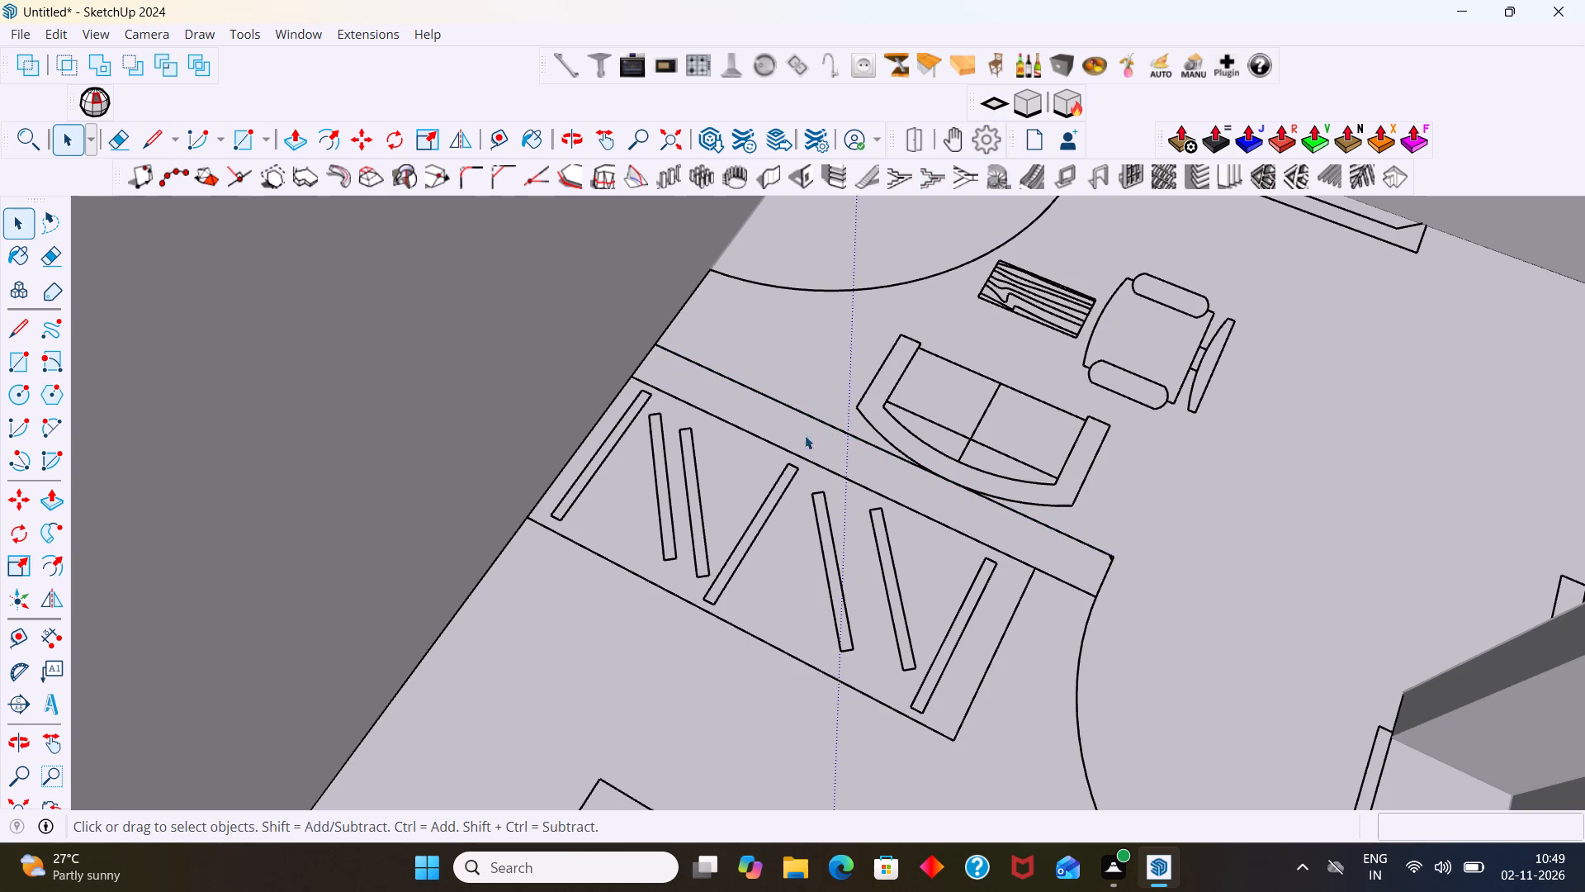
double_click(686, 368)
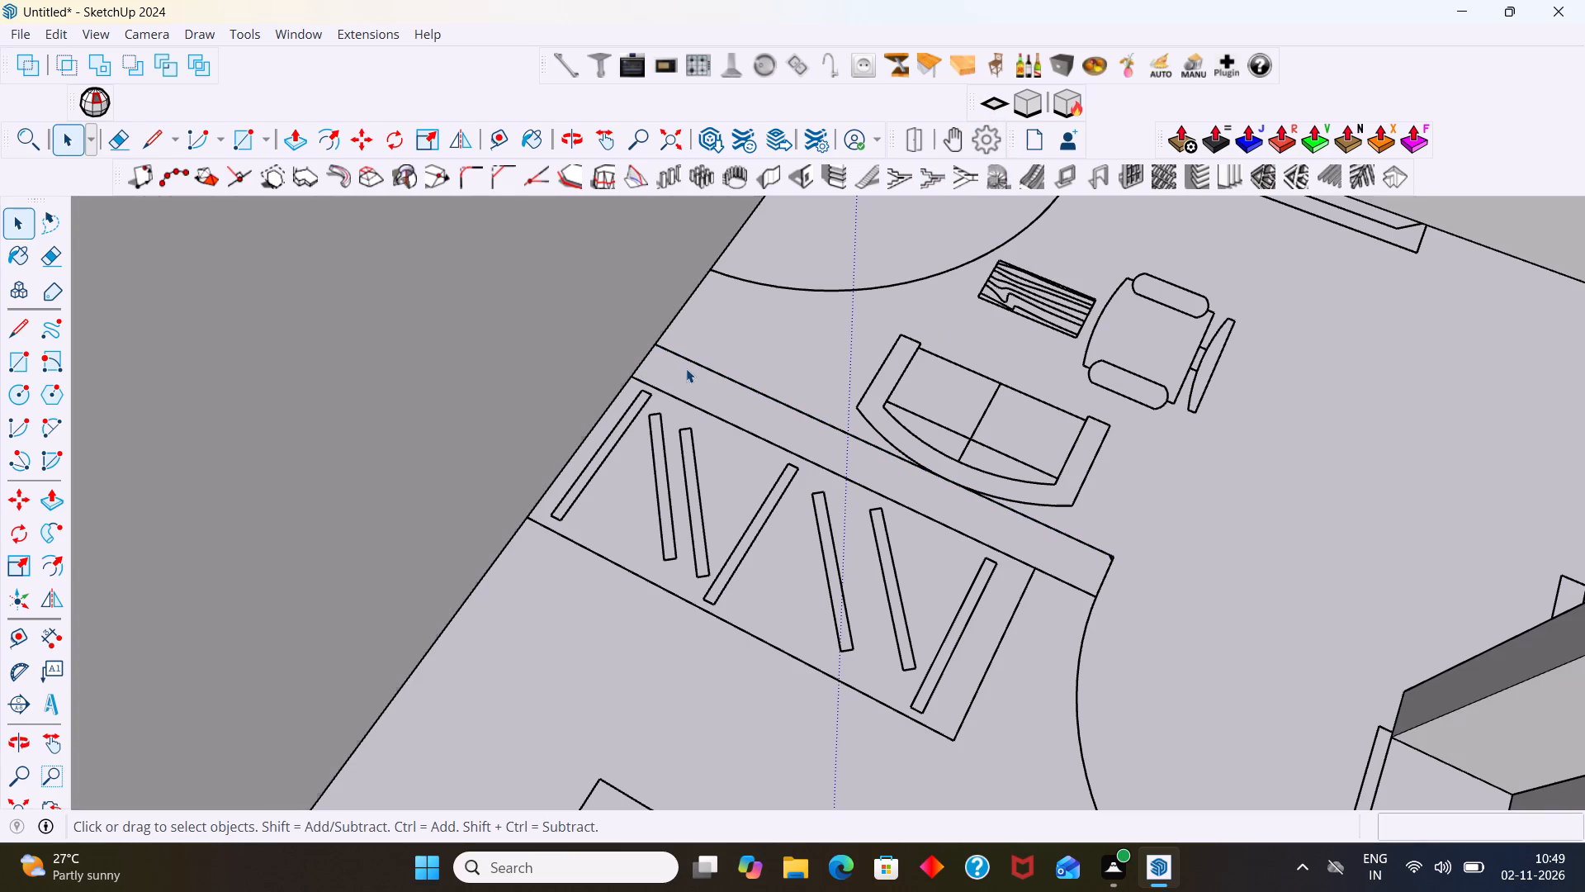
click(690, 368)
Delete the tiny leftover hatch line at the sofa-side corner of the wardrobe wall's free end.
scroll(1118, 595, up, 8)
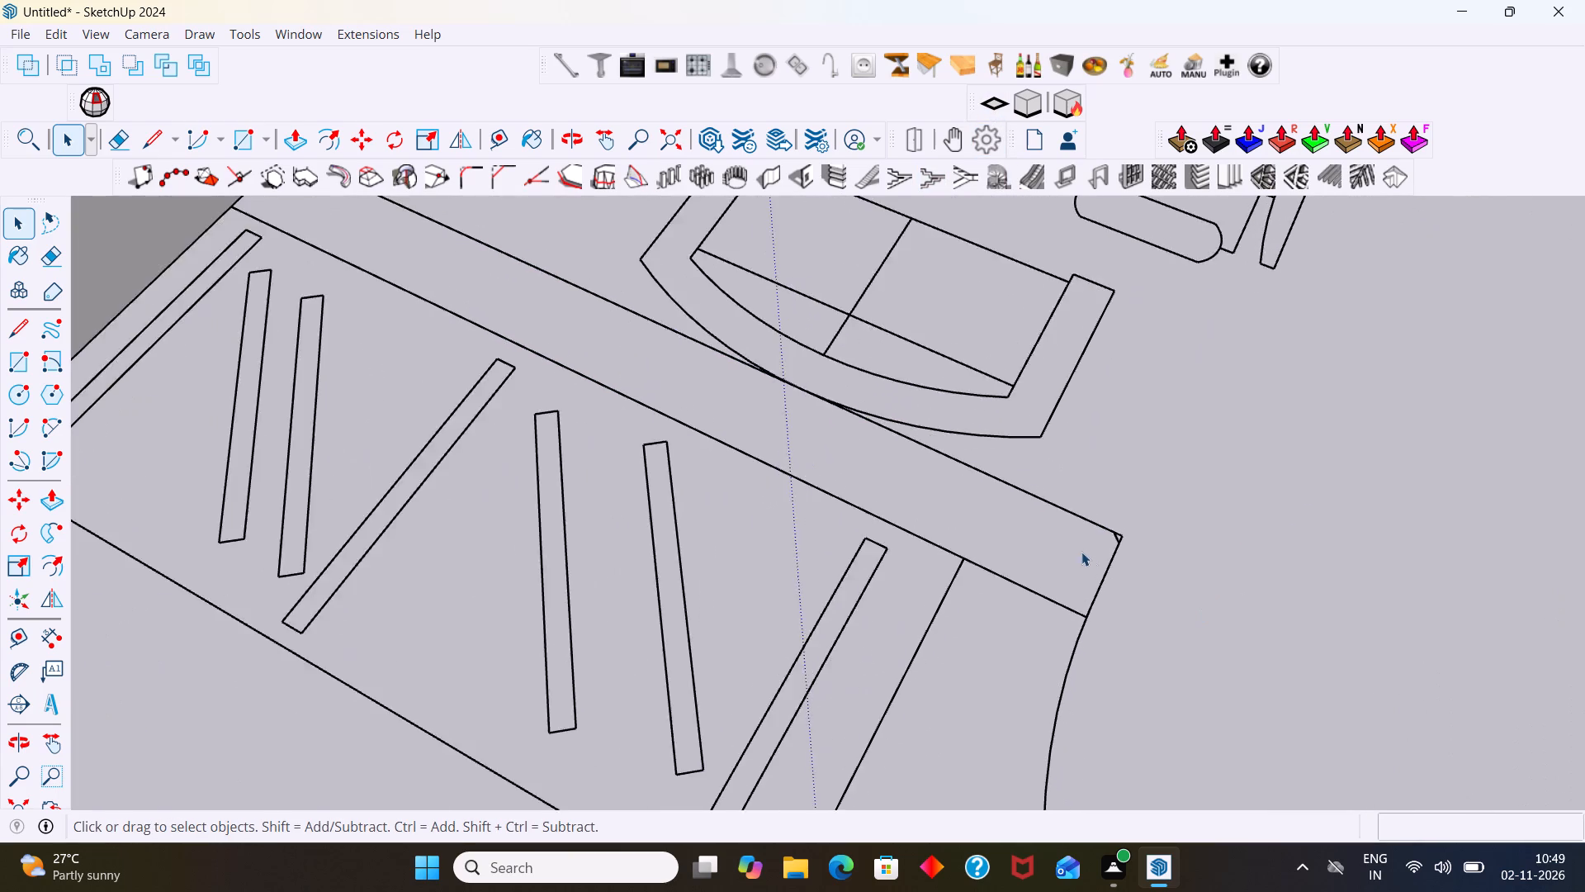
scroll(1081, 552, up, 14)
scroll(1147, 548, down, 8)
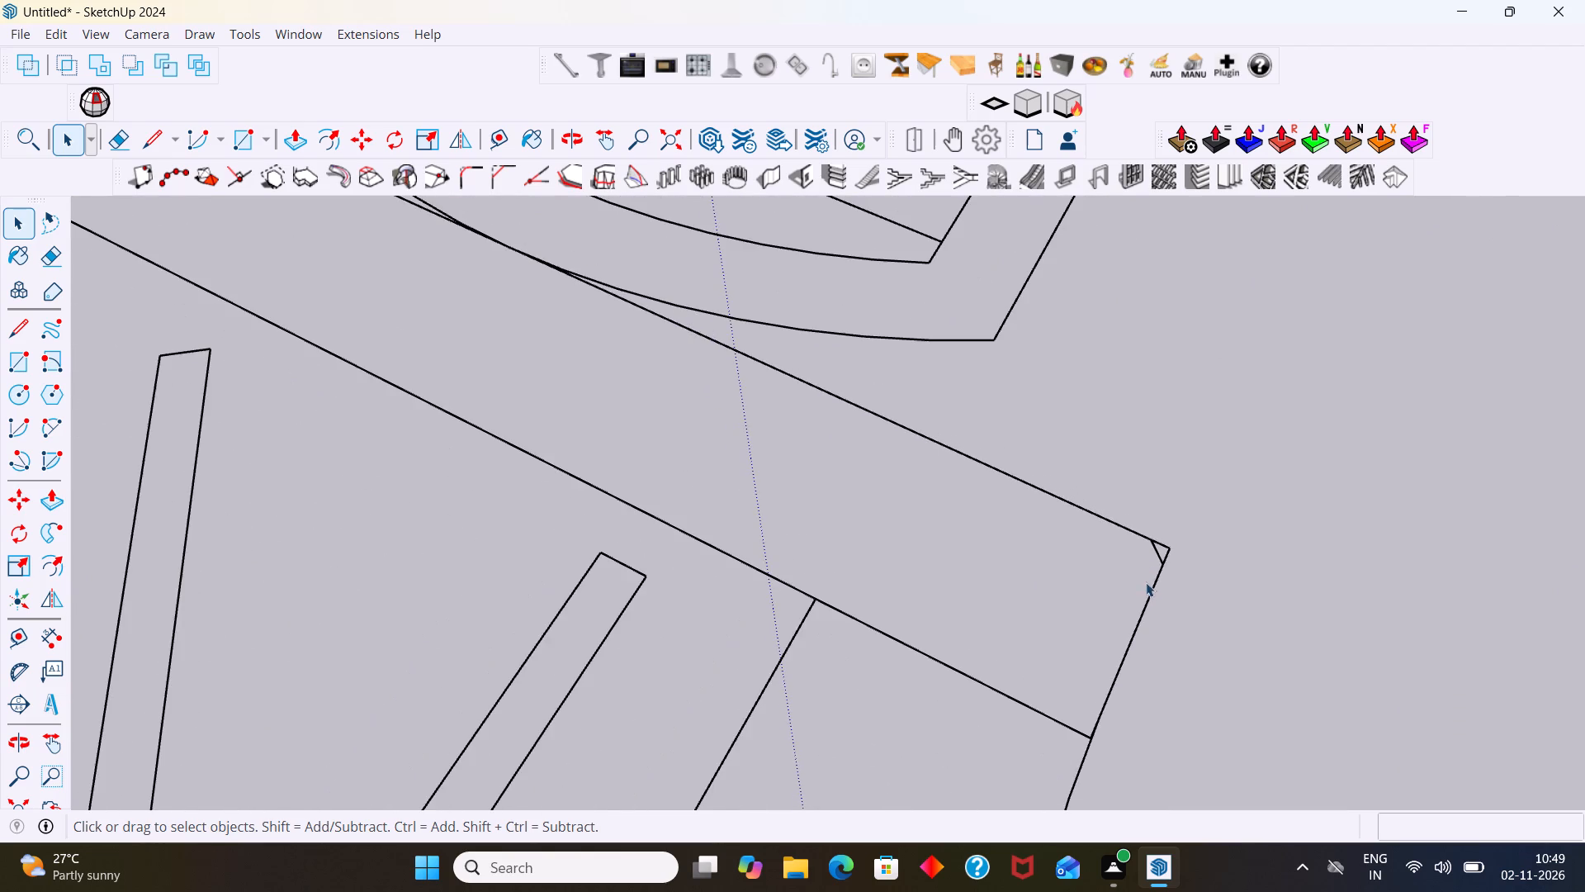
scroll(1155, 562, up, 3)
click(1160, 552)
triple_click(1159, 560)
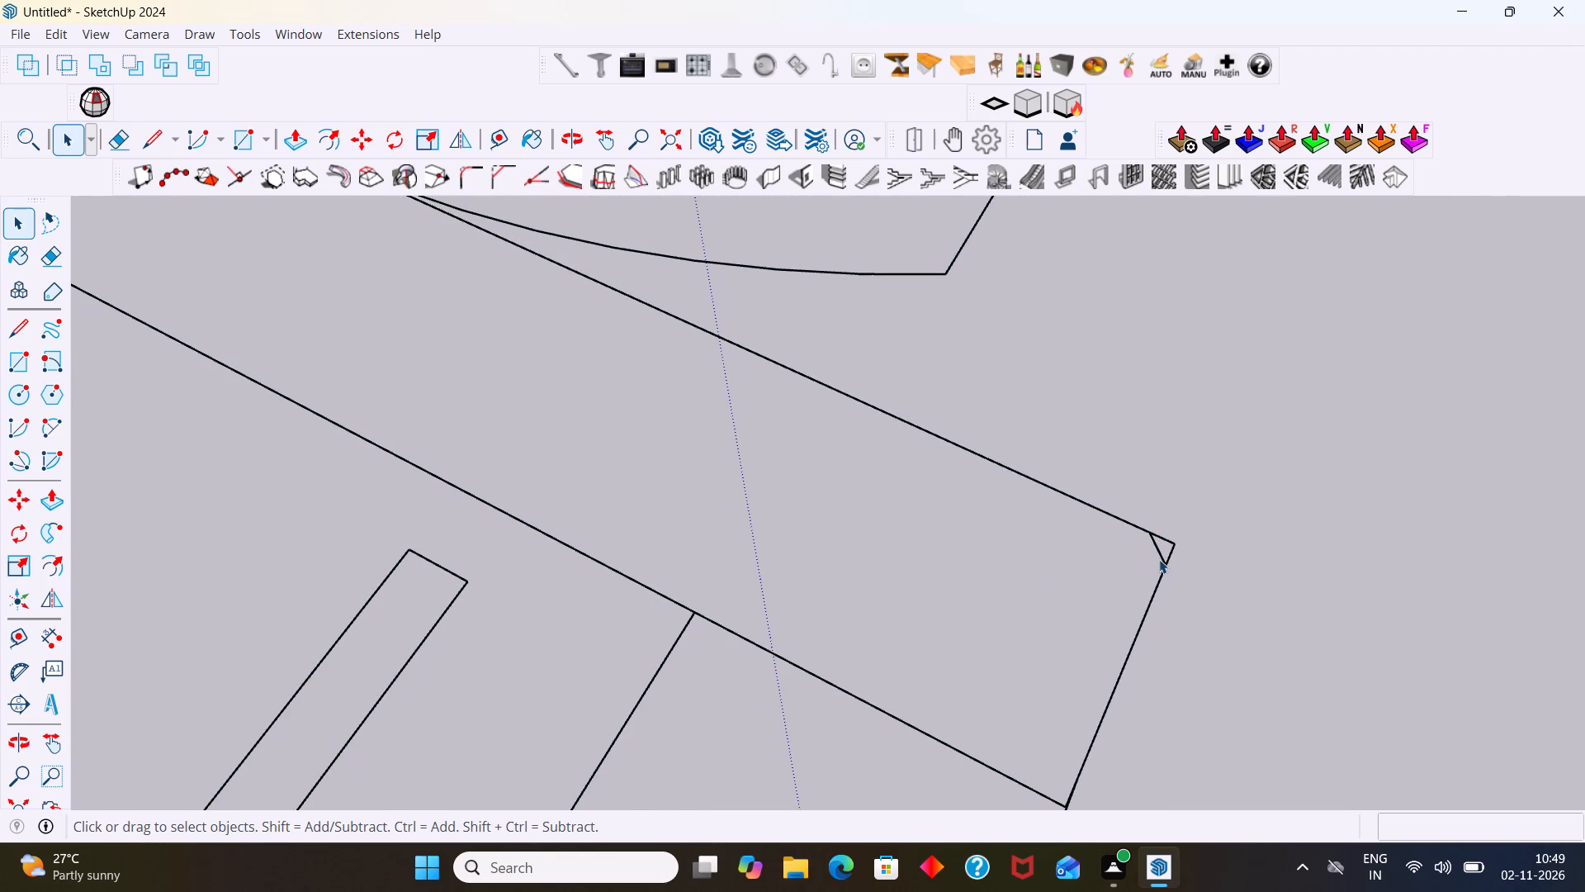
click(1162, 554)
double_click(1158, 556)
click(1160, 554)
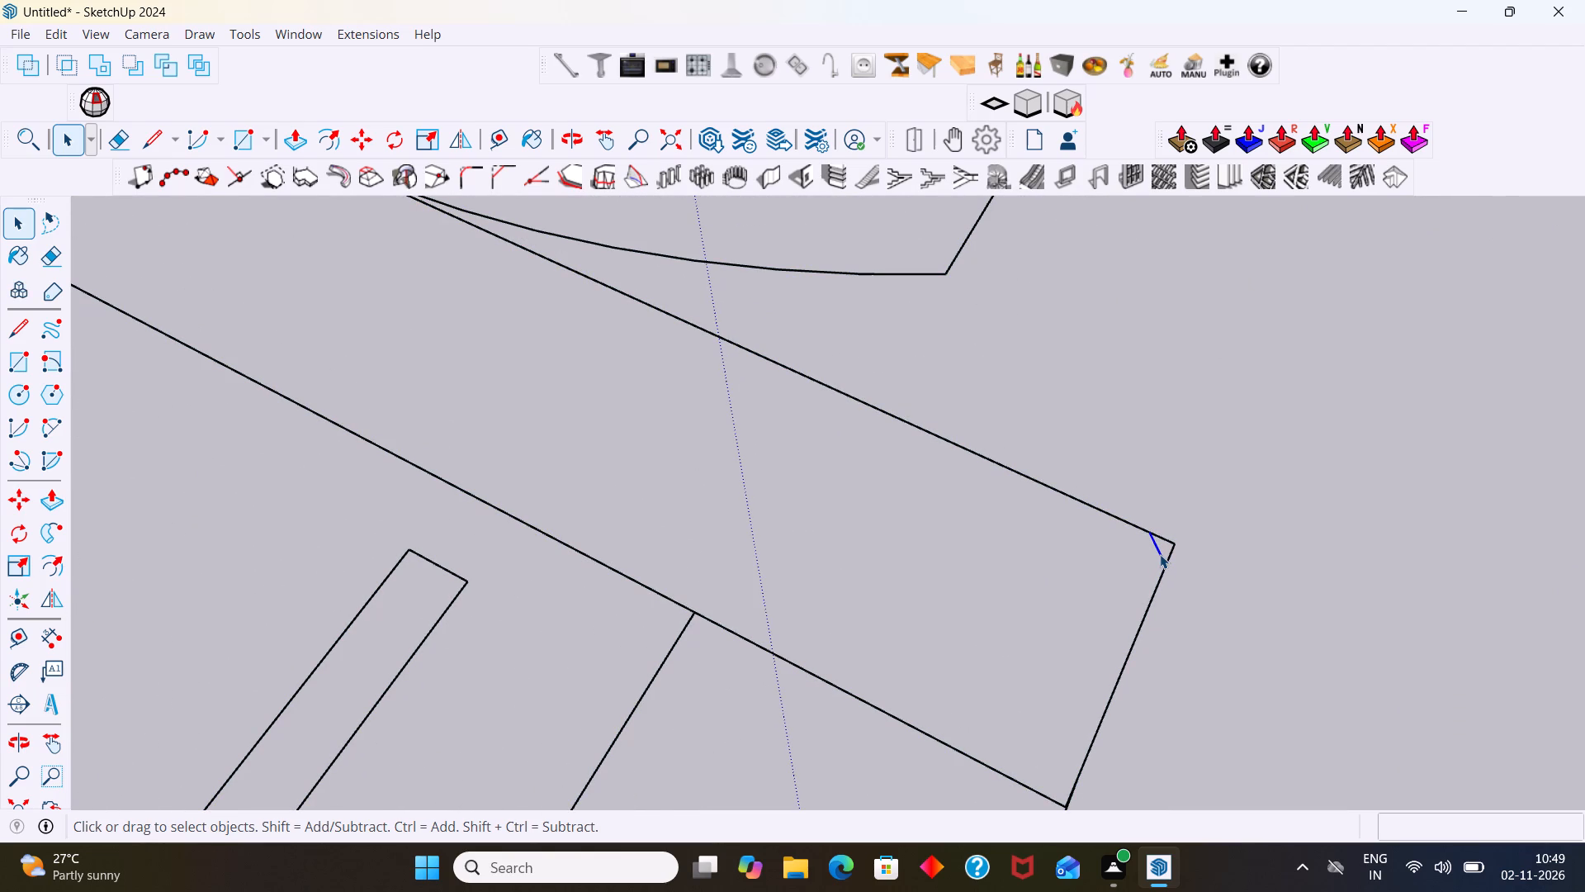
key(Delete)
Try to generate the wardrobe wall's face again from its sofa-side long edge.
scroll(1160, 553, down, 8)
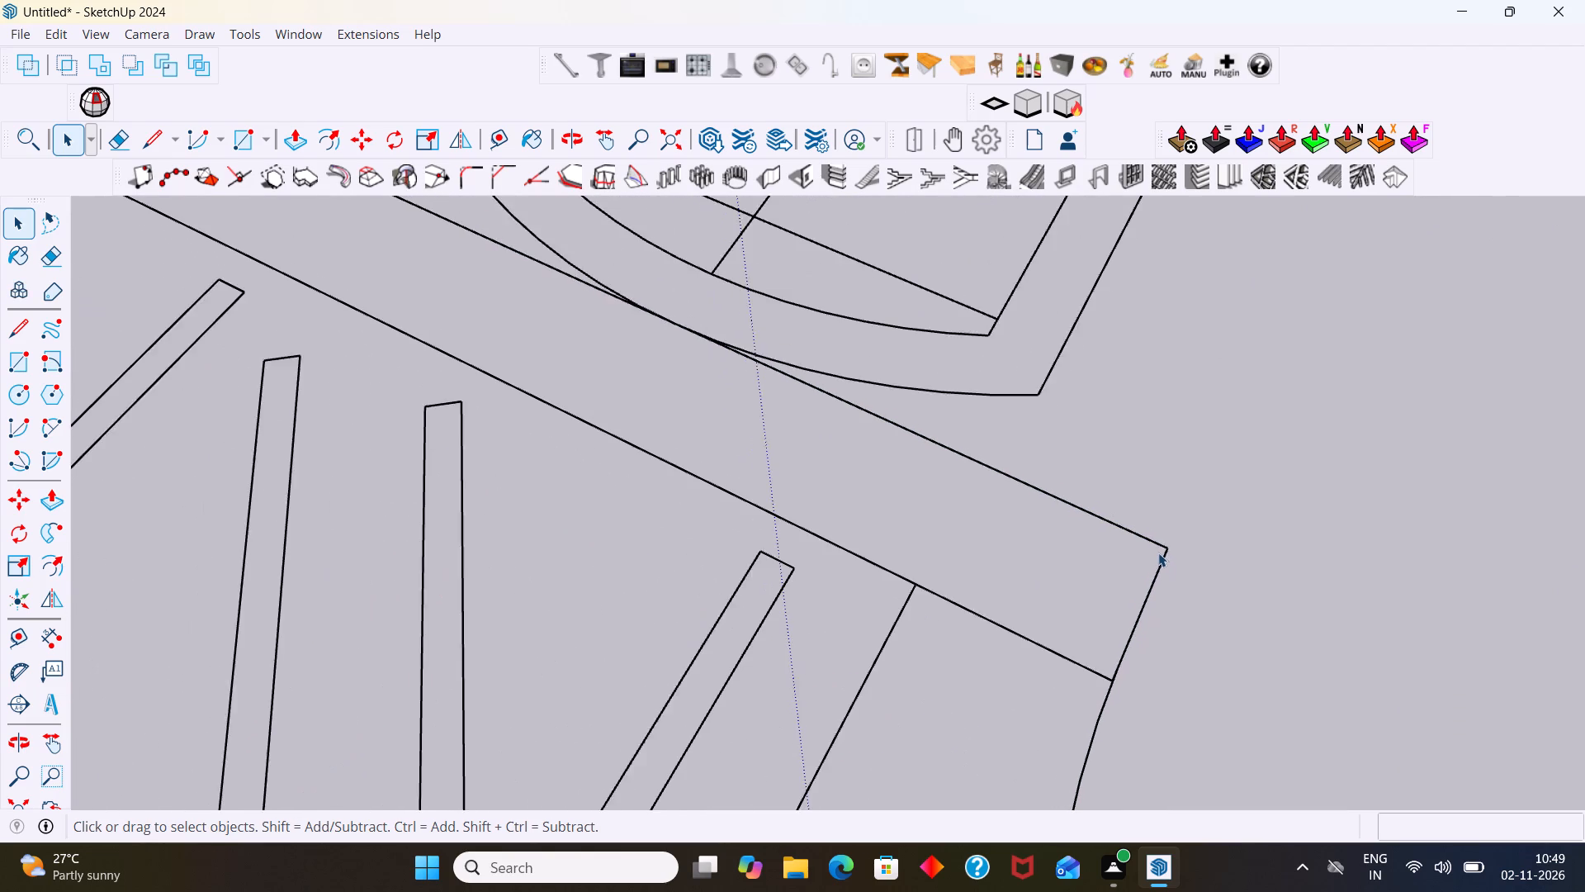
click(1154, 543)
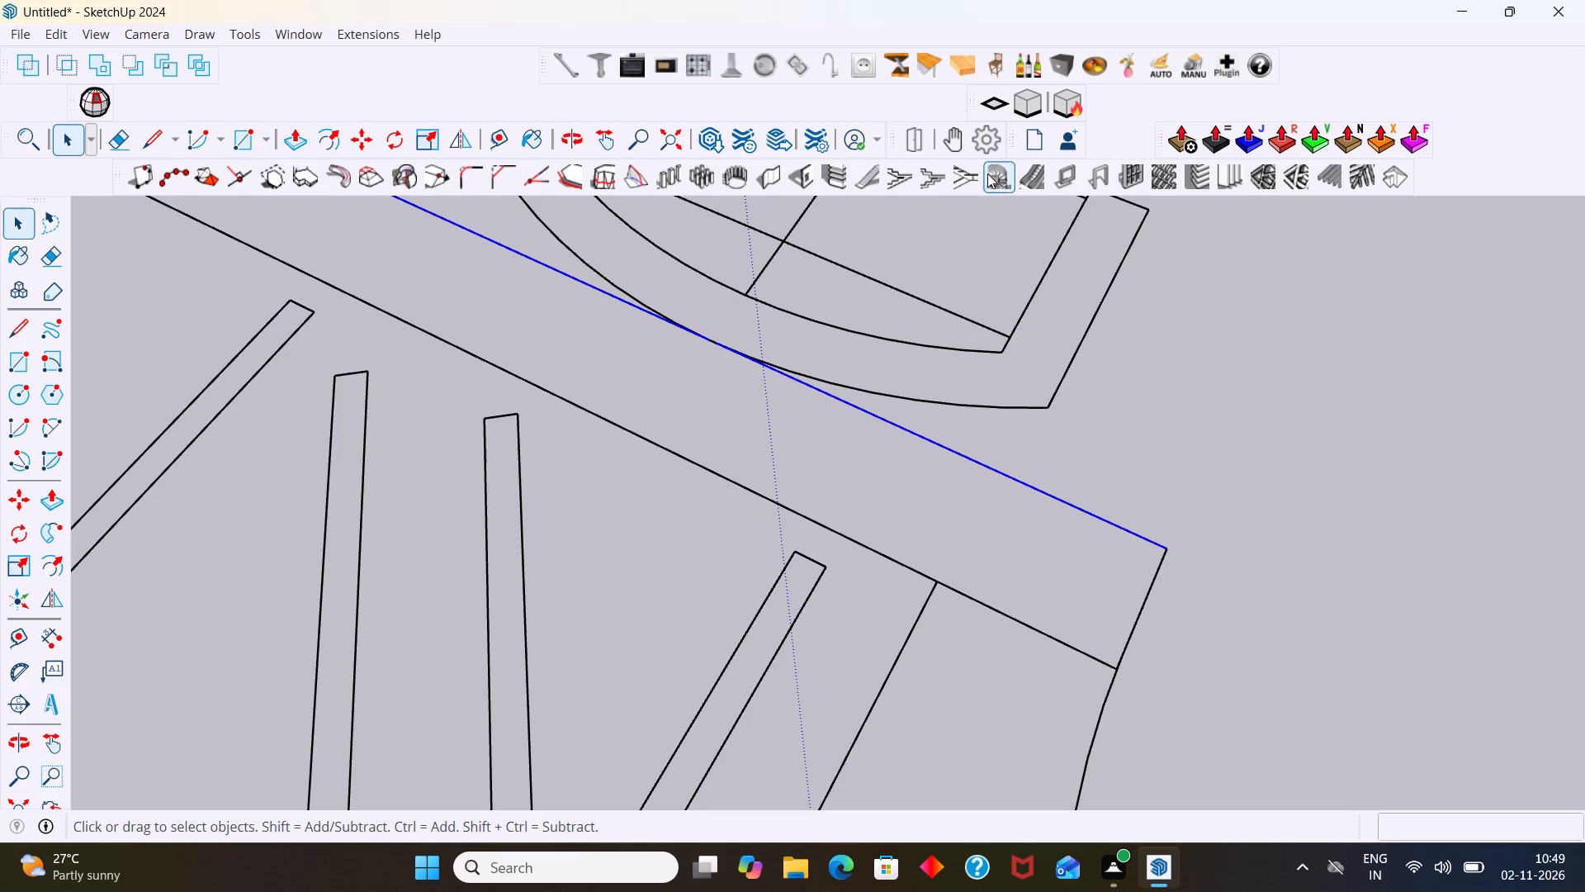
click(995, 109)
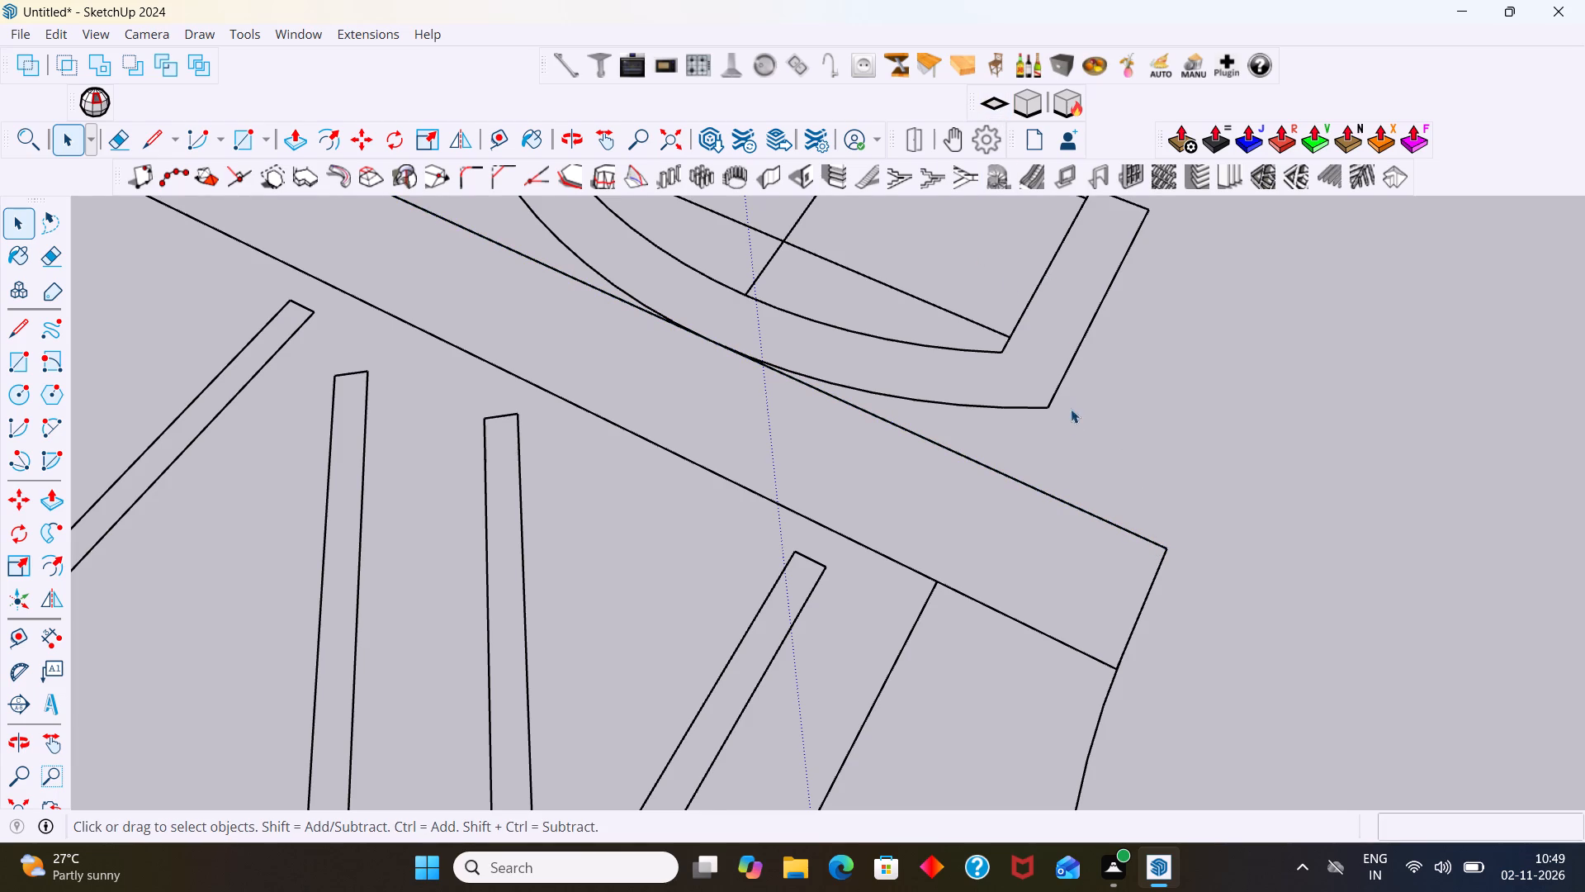
Draw a rectangle over the wardrobe wall's outline, from its sofa-side corner at the outer wall to the opposite free-end corner.
scroll(1057, 435, down, 9)
scroll(516, 246, up, 2)
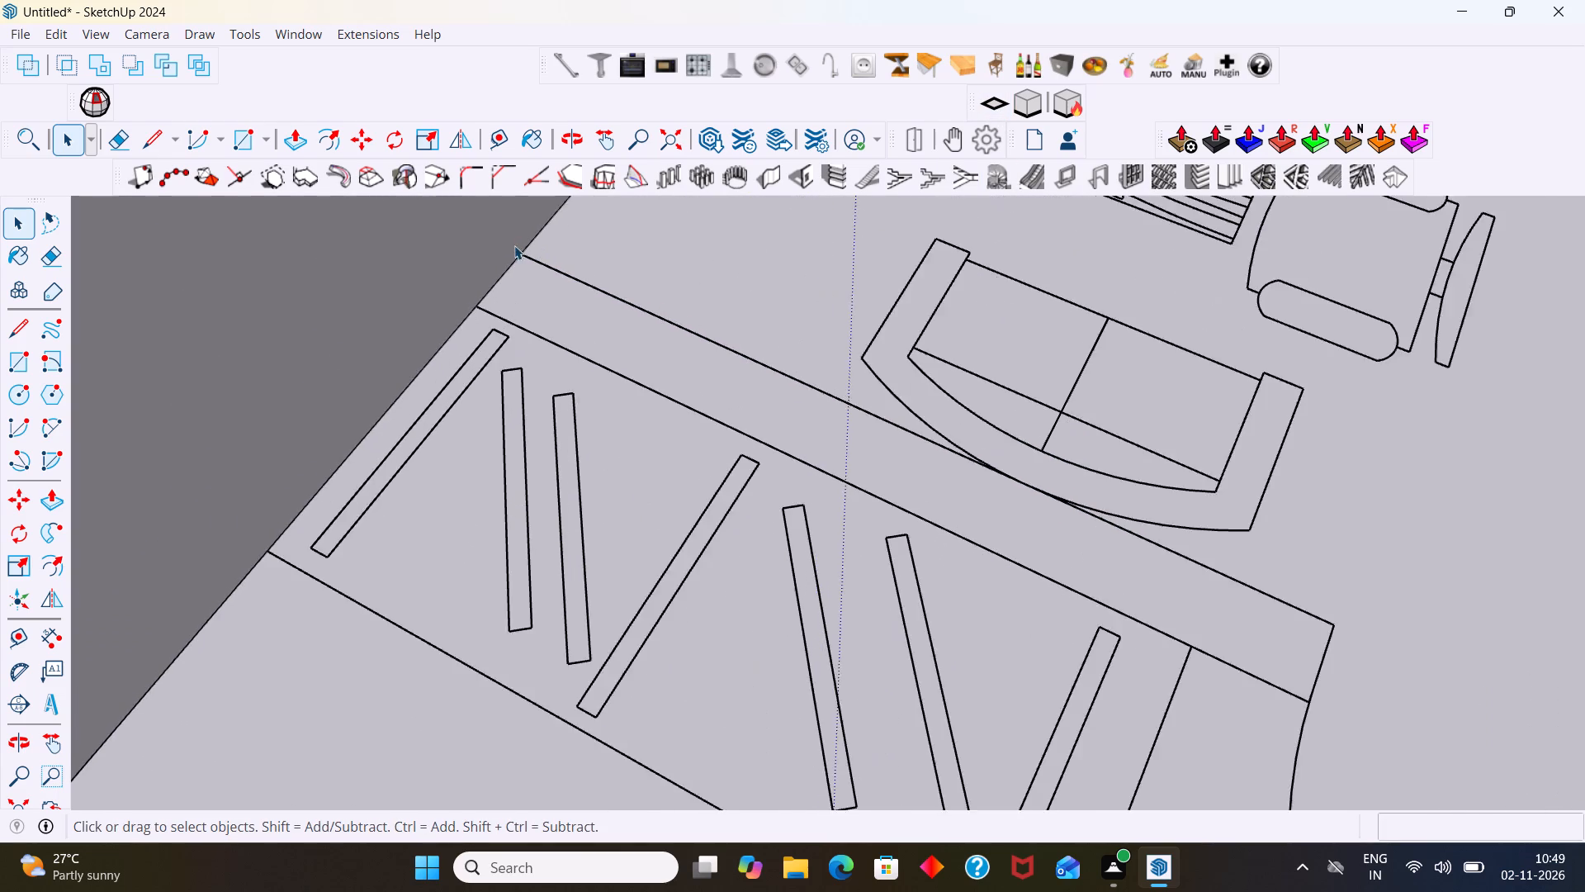
scroll(514, 245, up, 20)
scroll(514, 245, up, 6)
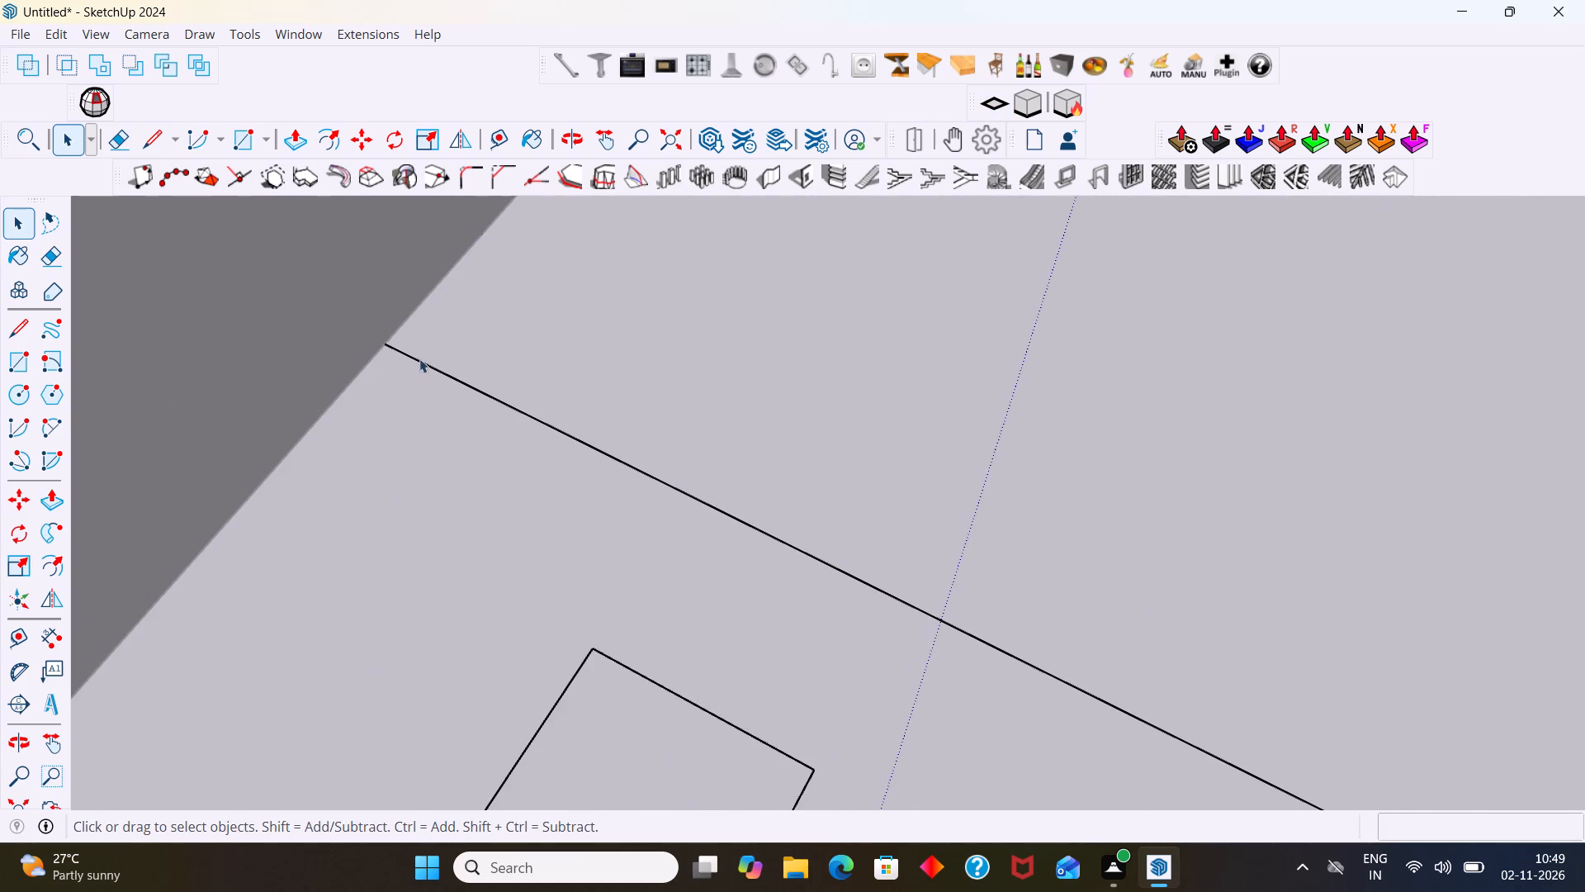
scroll(455, 359, down, 20)
scroll(455, 359, down, 9)
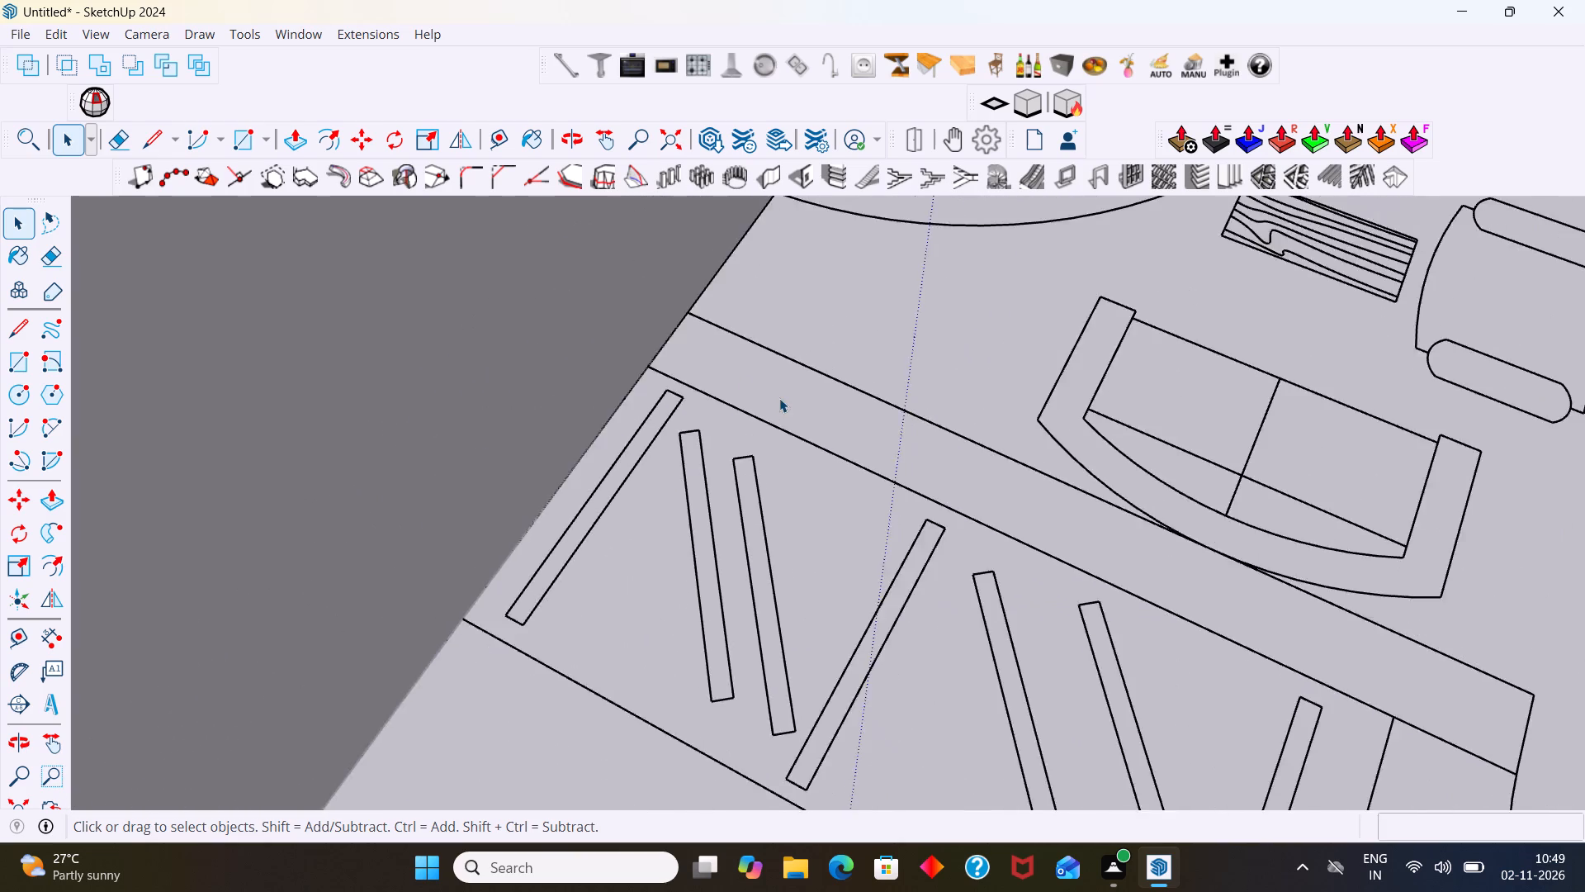
scroll(779, 398, down, 6)
shift+middle_drag(788, 423, 580, 367)
scroll(641, 381, down, 8)
middle_drag(712, 419, 833, 526)
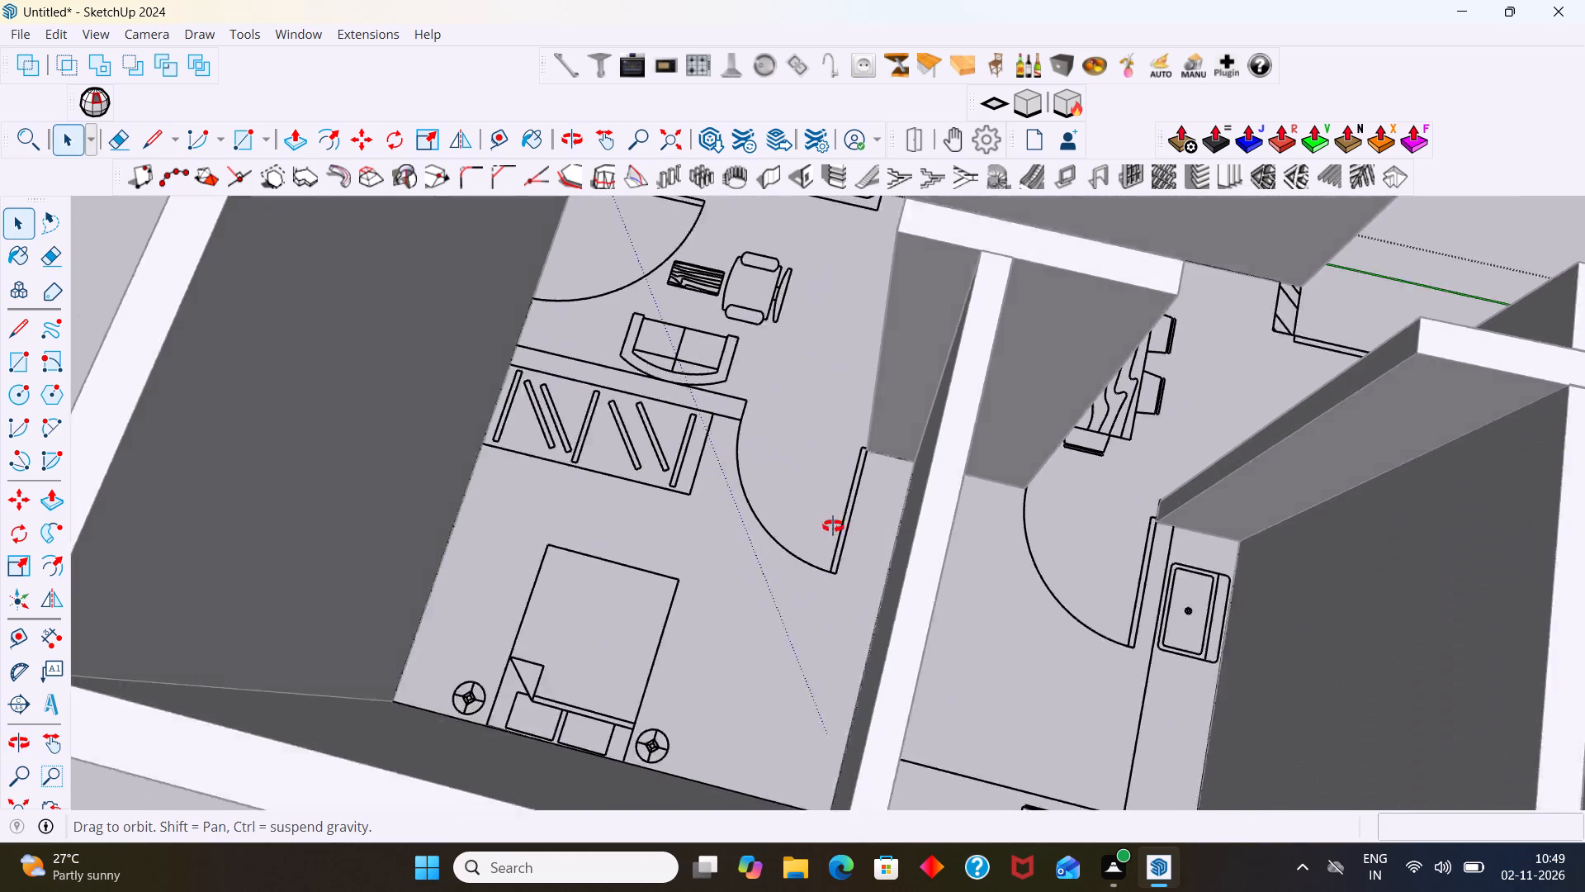
middle_drag(833, 526, 838, 530)
key(r)
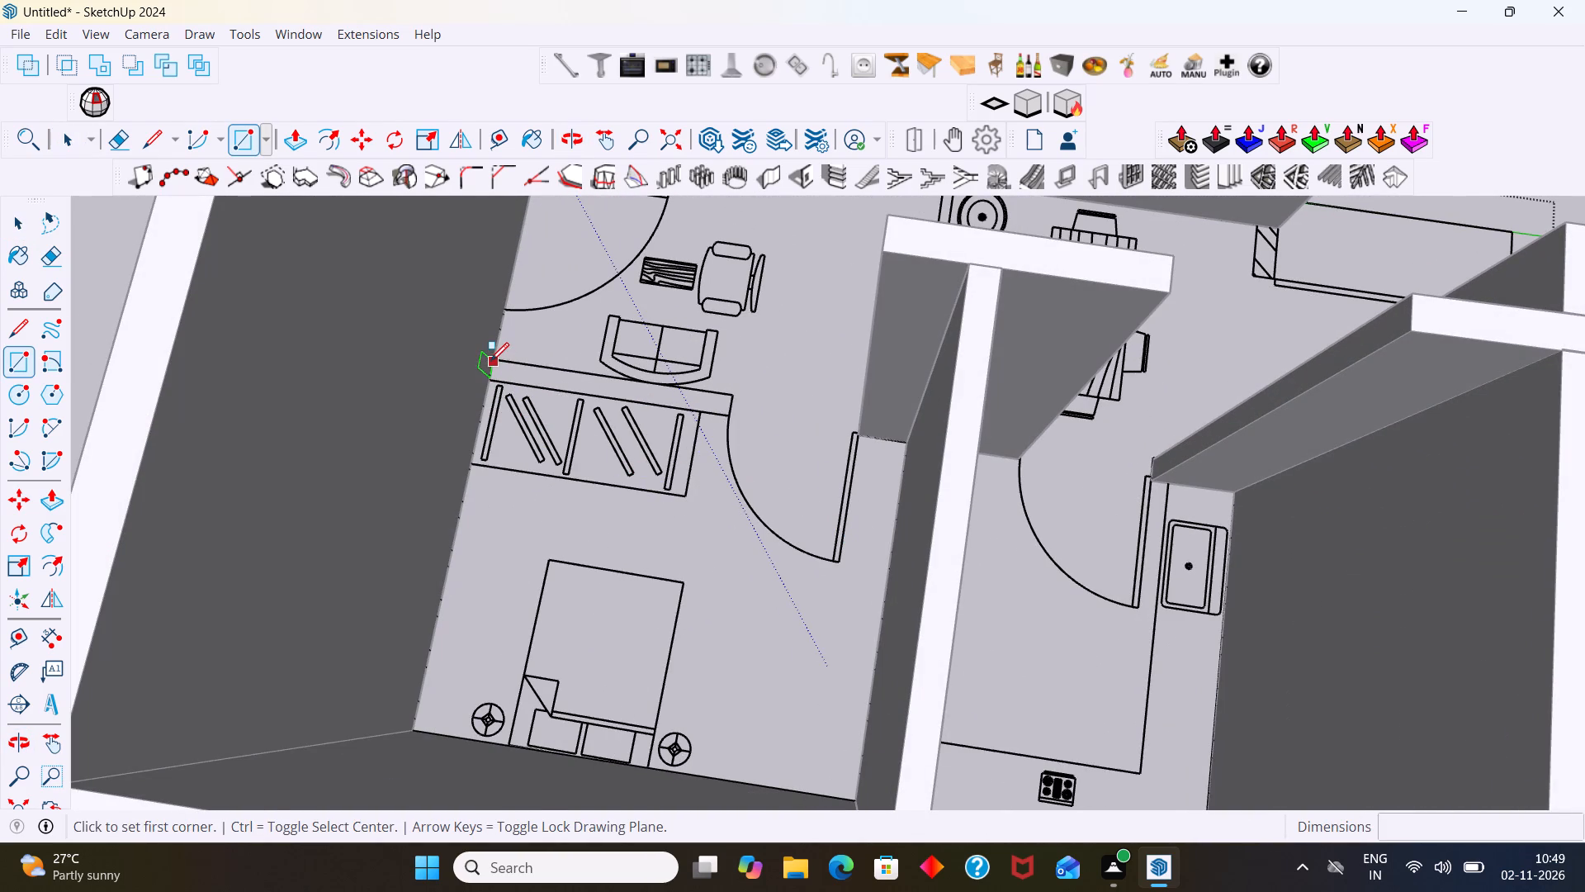
scroll(493, 360, up, 13)
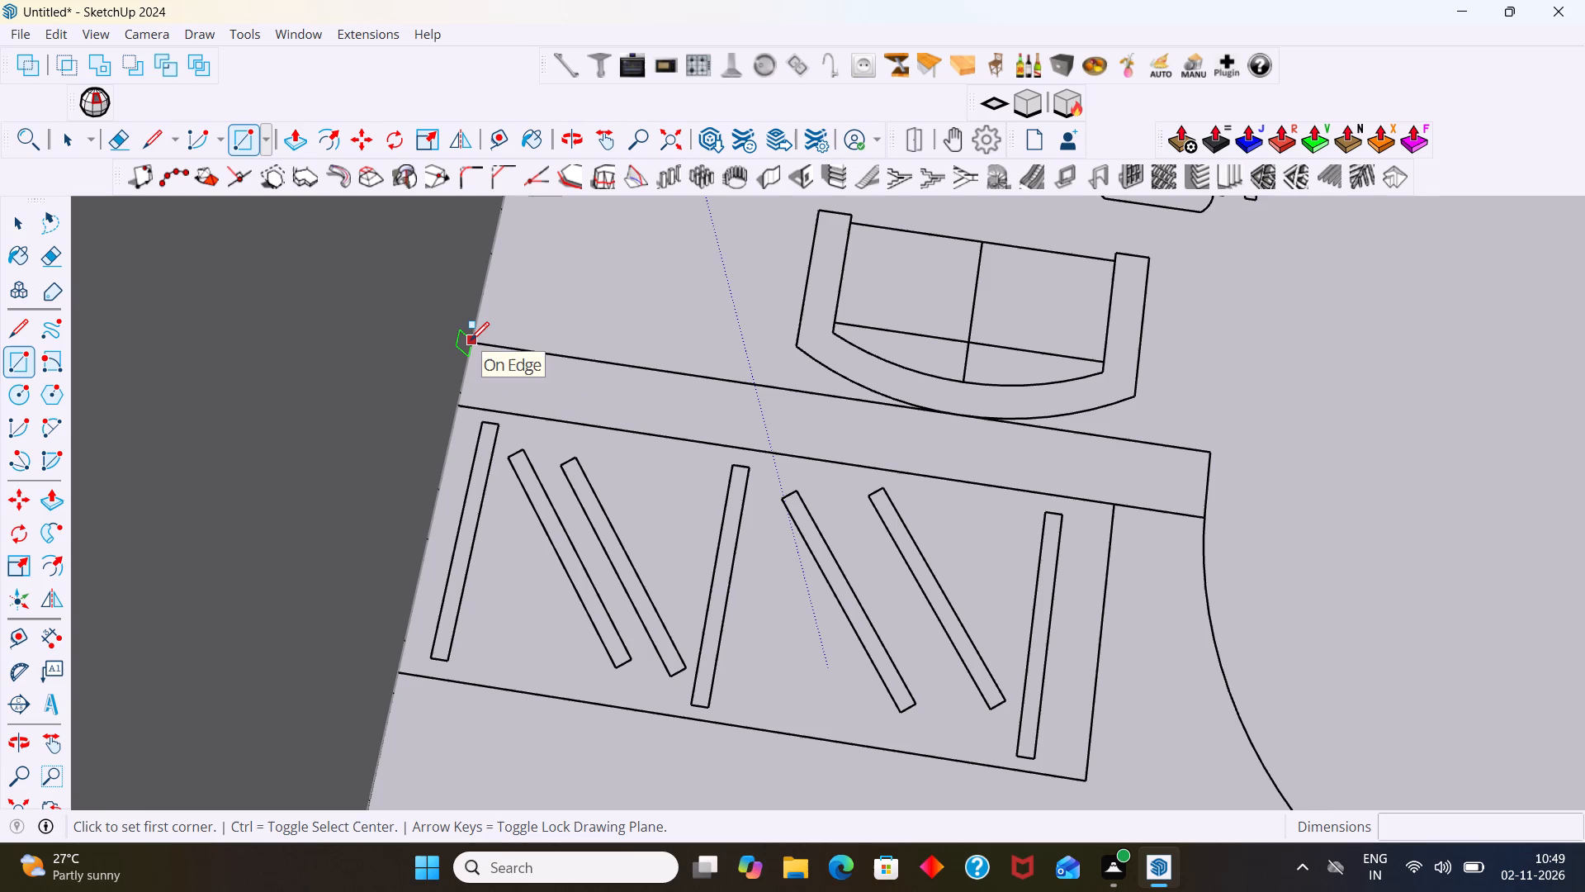
click(475, 342)
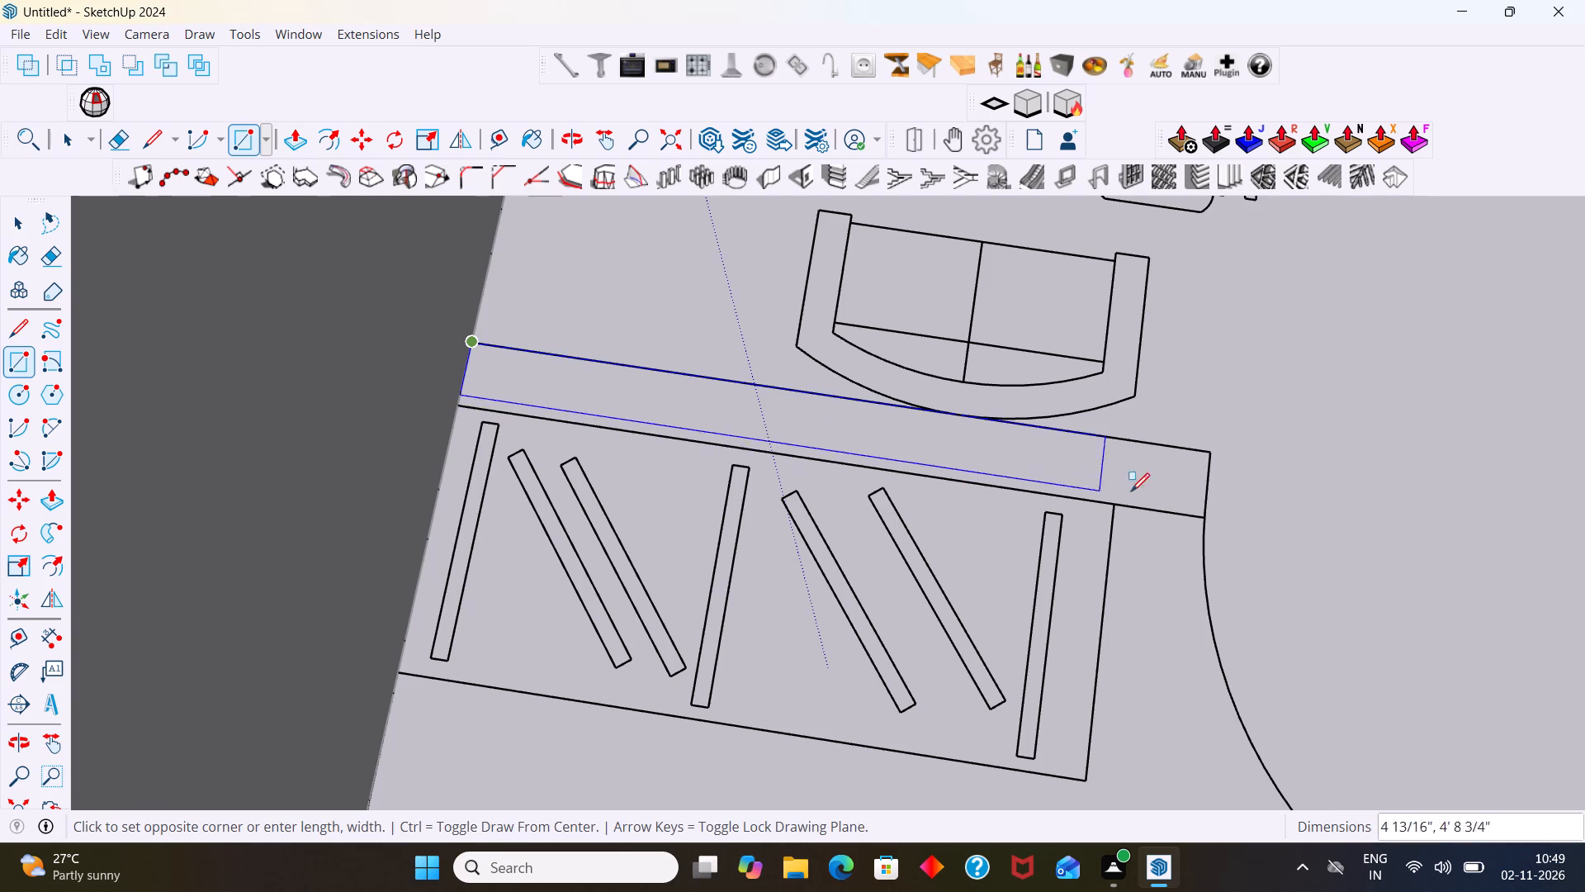
click(1204, 517)
key(space)
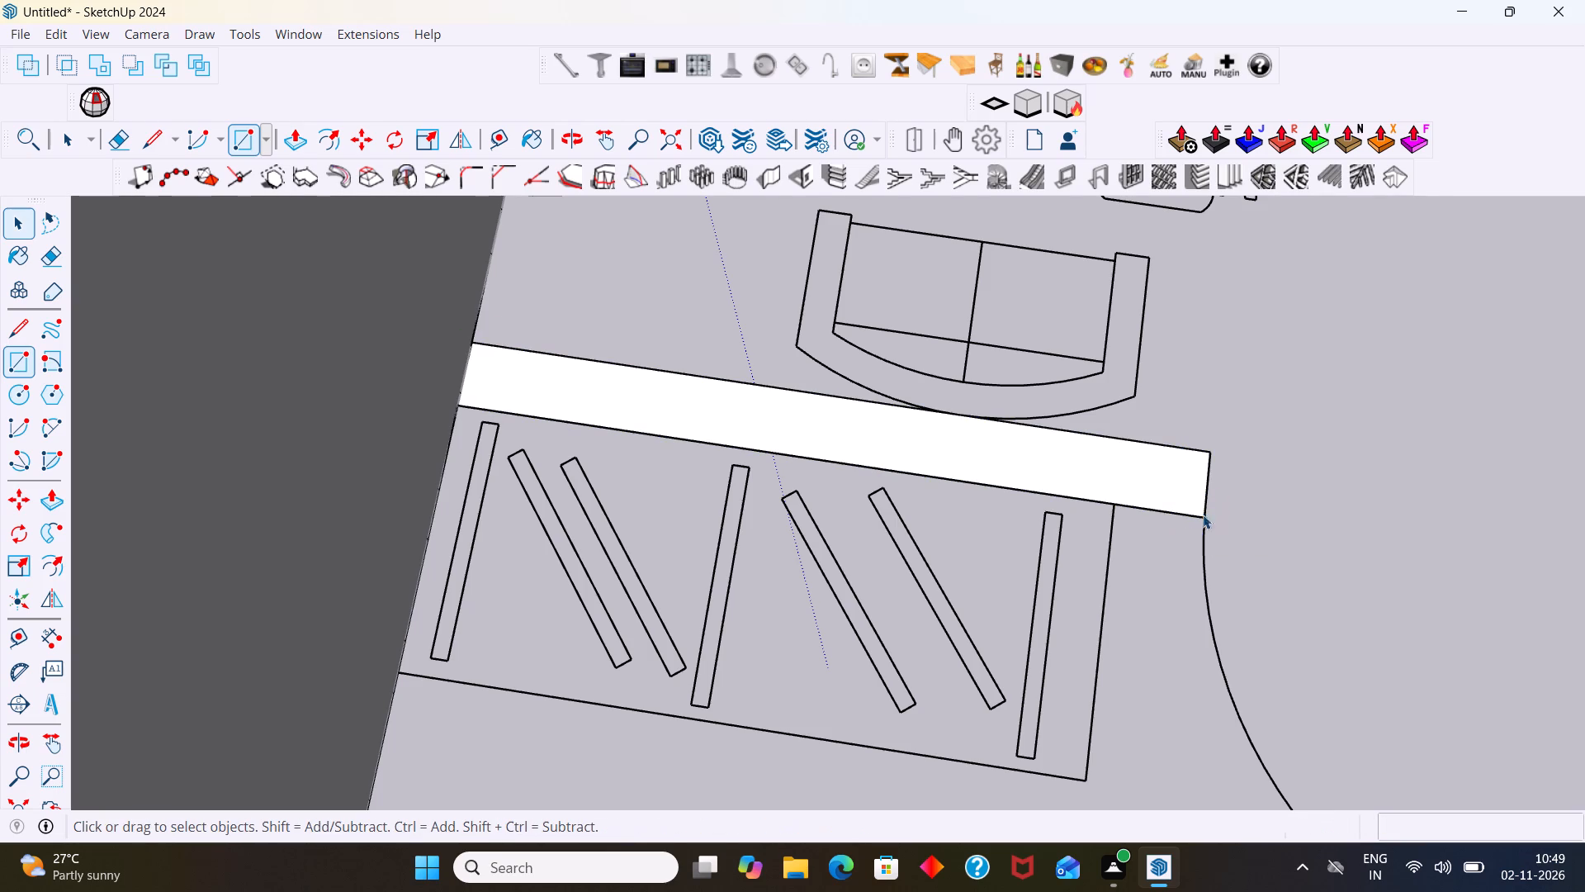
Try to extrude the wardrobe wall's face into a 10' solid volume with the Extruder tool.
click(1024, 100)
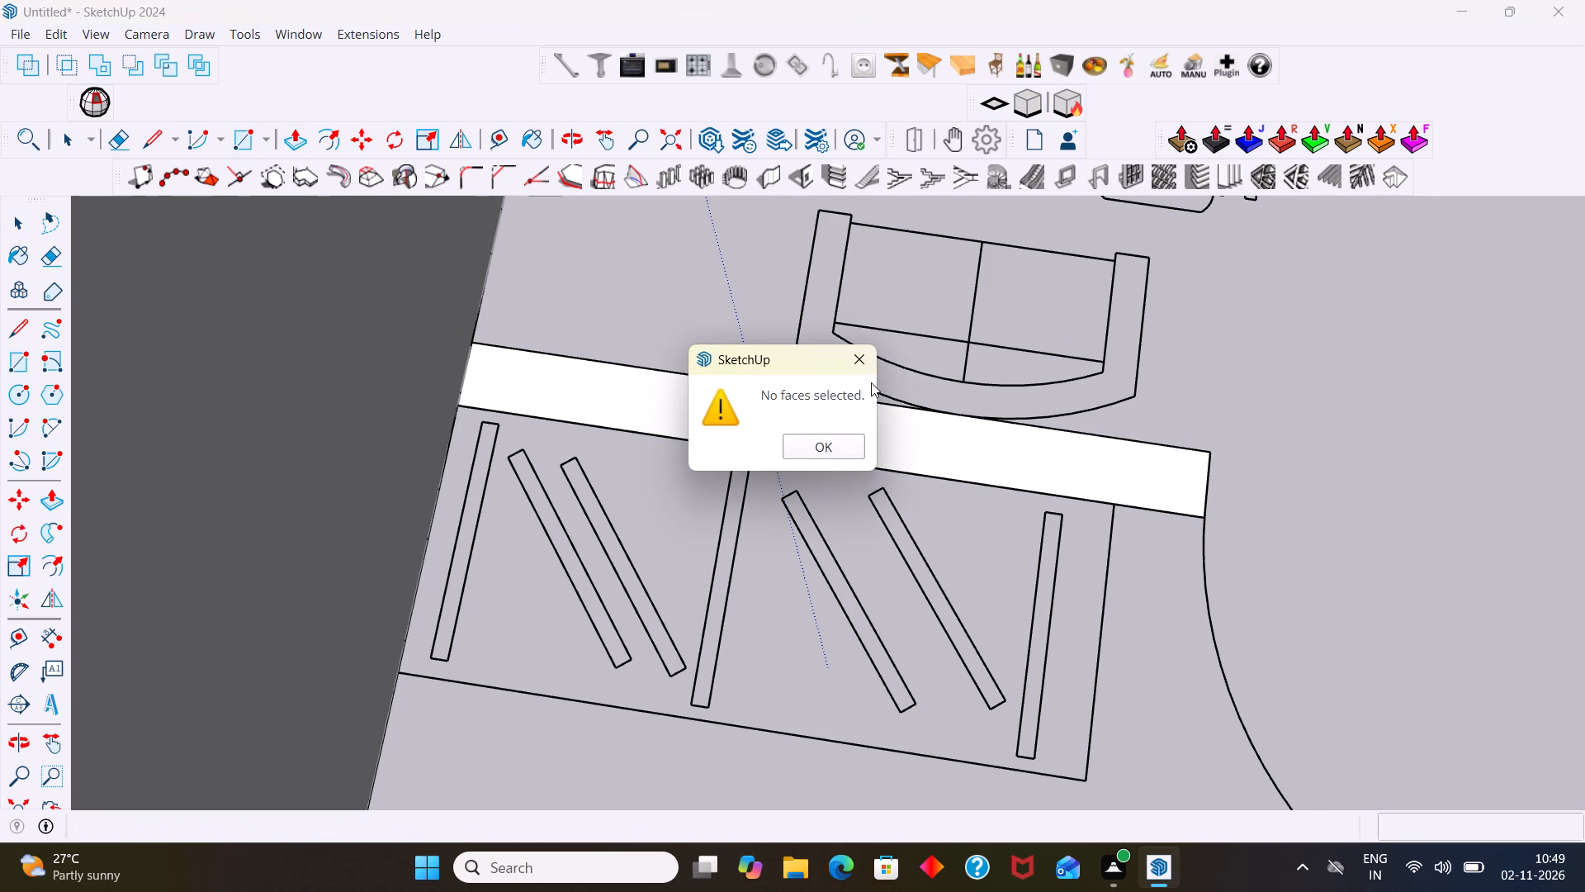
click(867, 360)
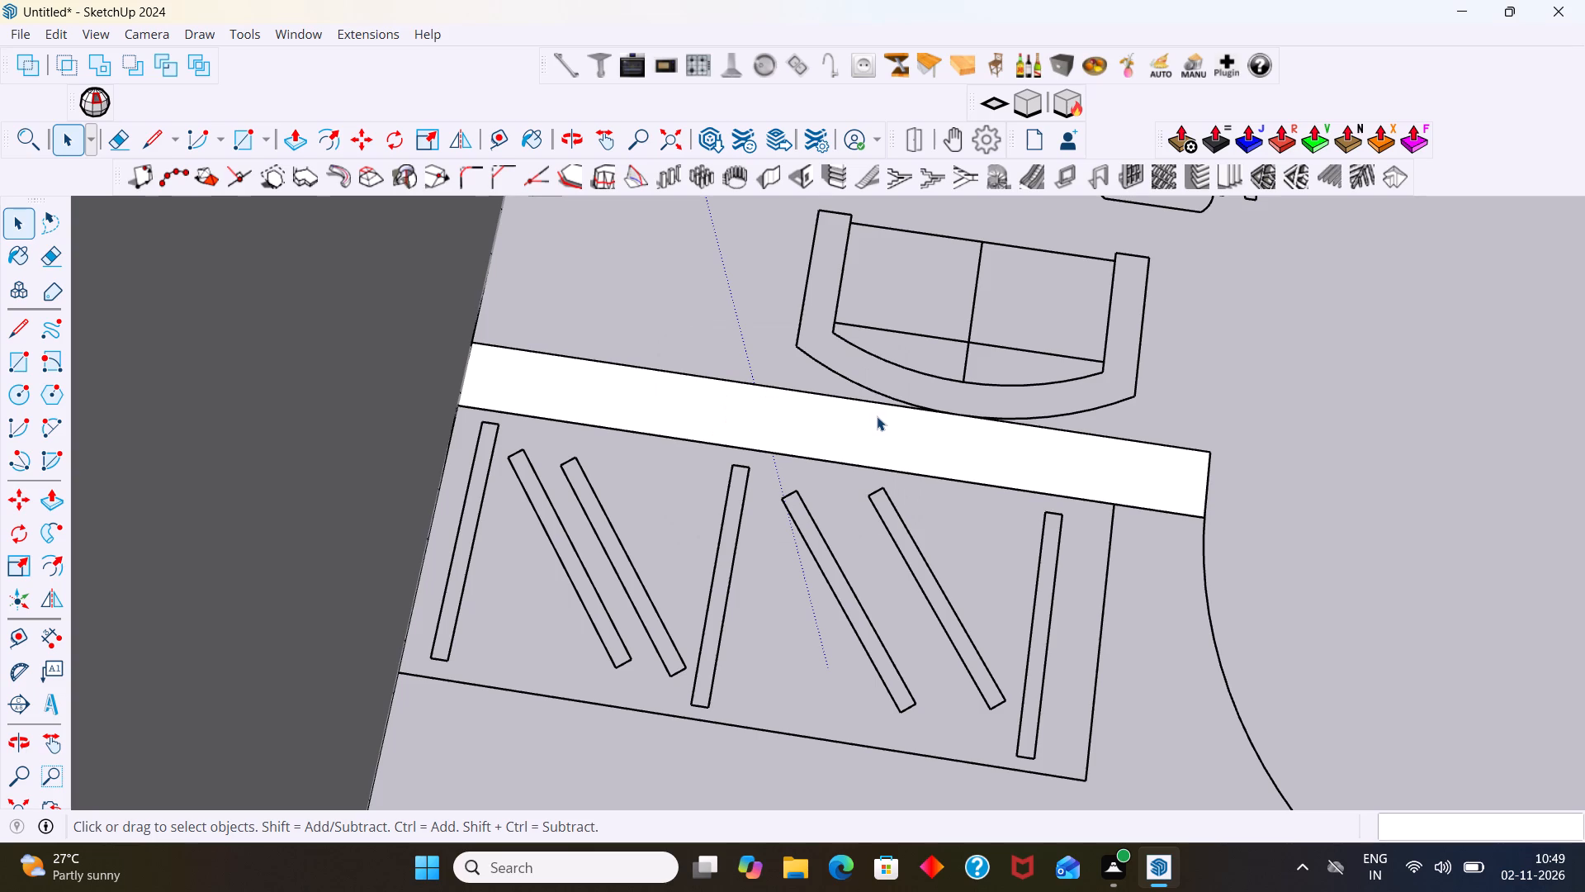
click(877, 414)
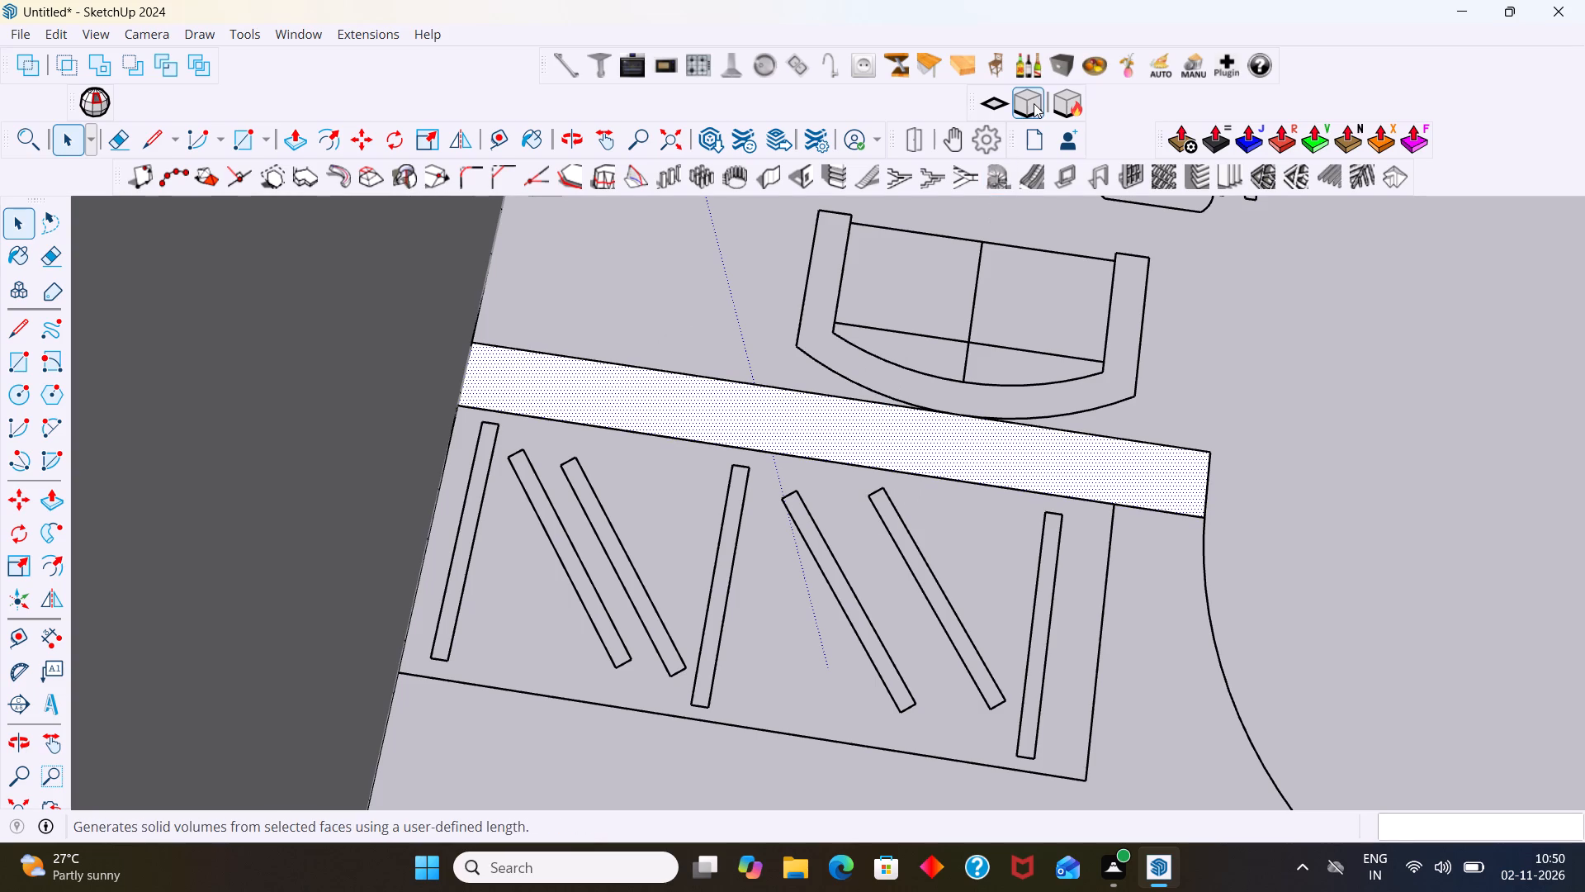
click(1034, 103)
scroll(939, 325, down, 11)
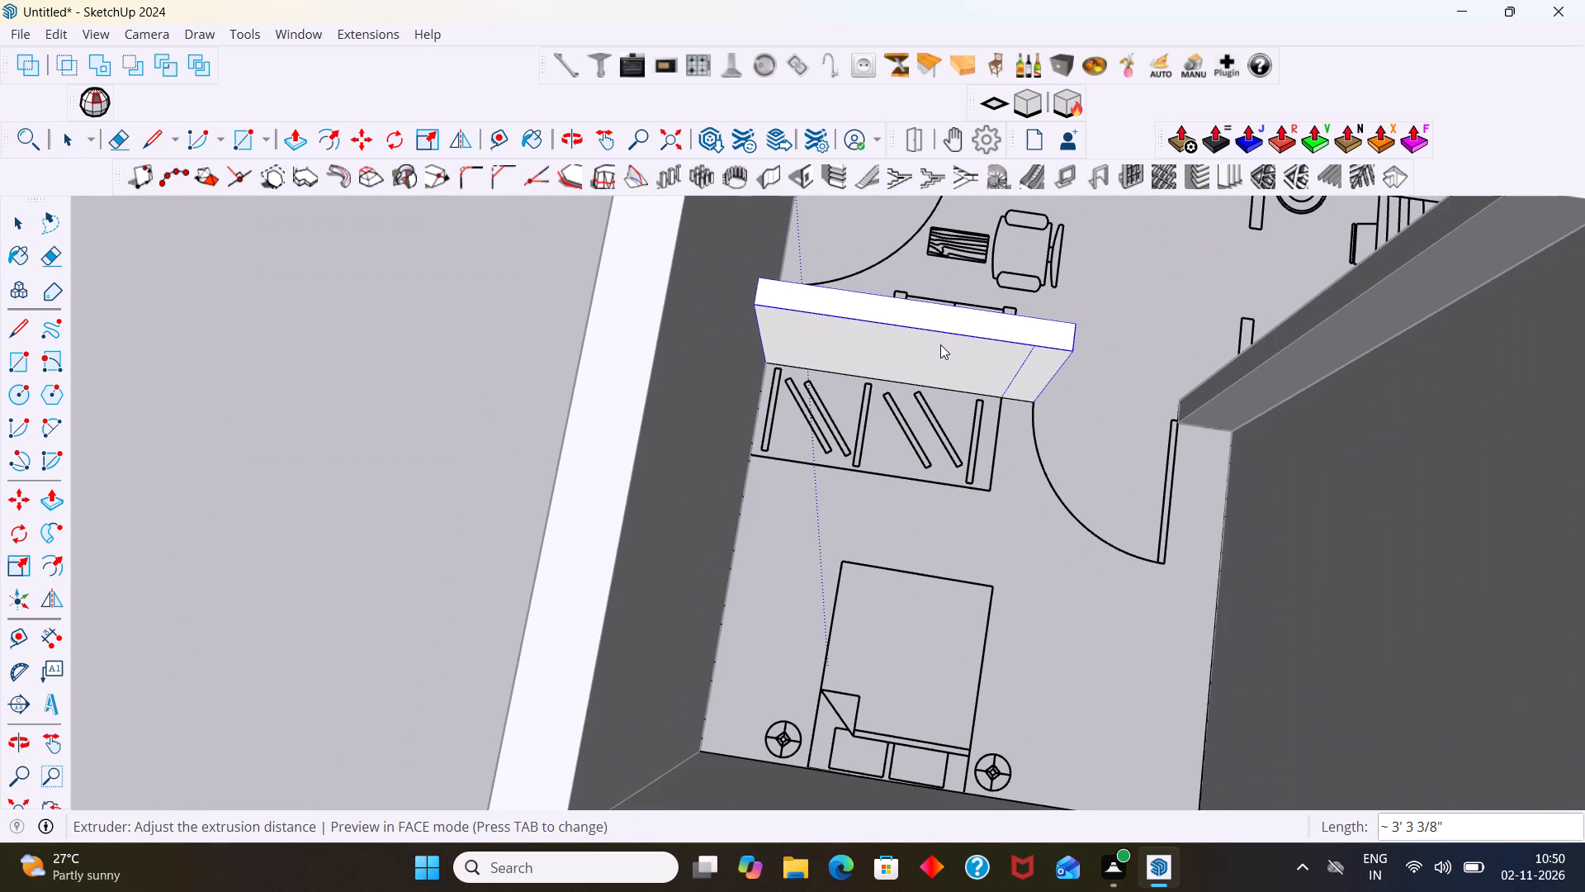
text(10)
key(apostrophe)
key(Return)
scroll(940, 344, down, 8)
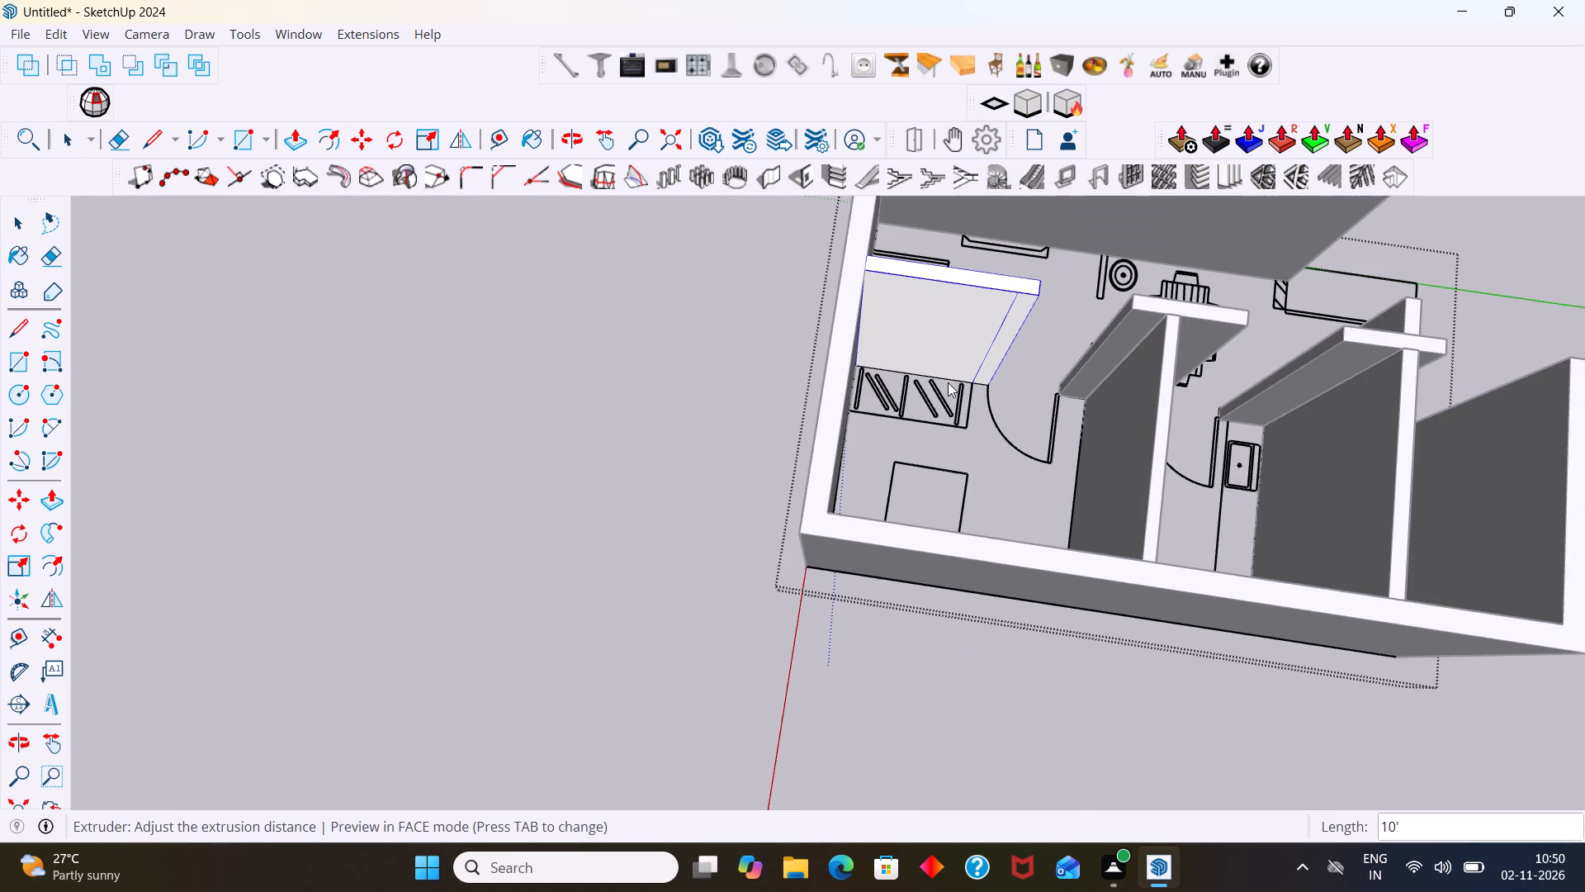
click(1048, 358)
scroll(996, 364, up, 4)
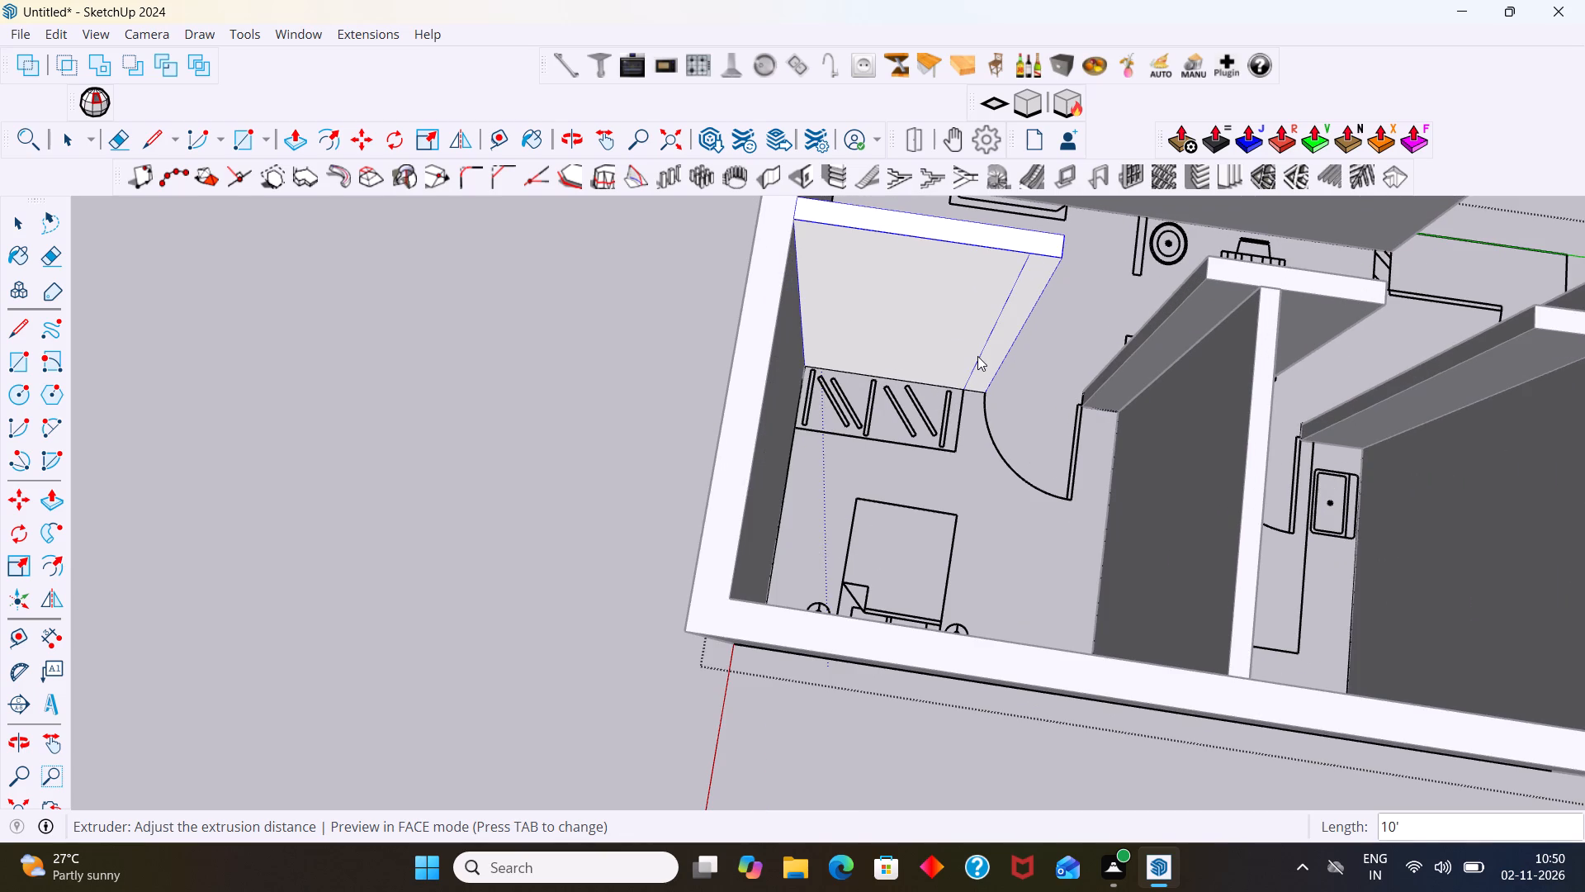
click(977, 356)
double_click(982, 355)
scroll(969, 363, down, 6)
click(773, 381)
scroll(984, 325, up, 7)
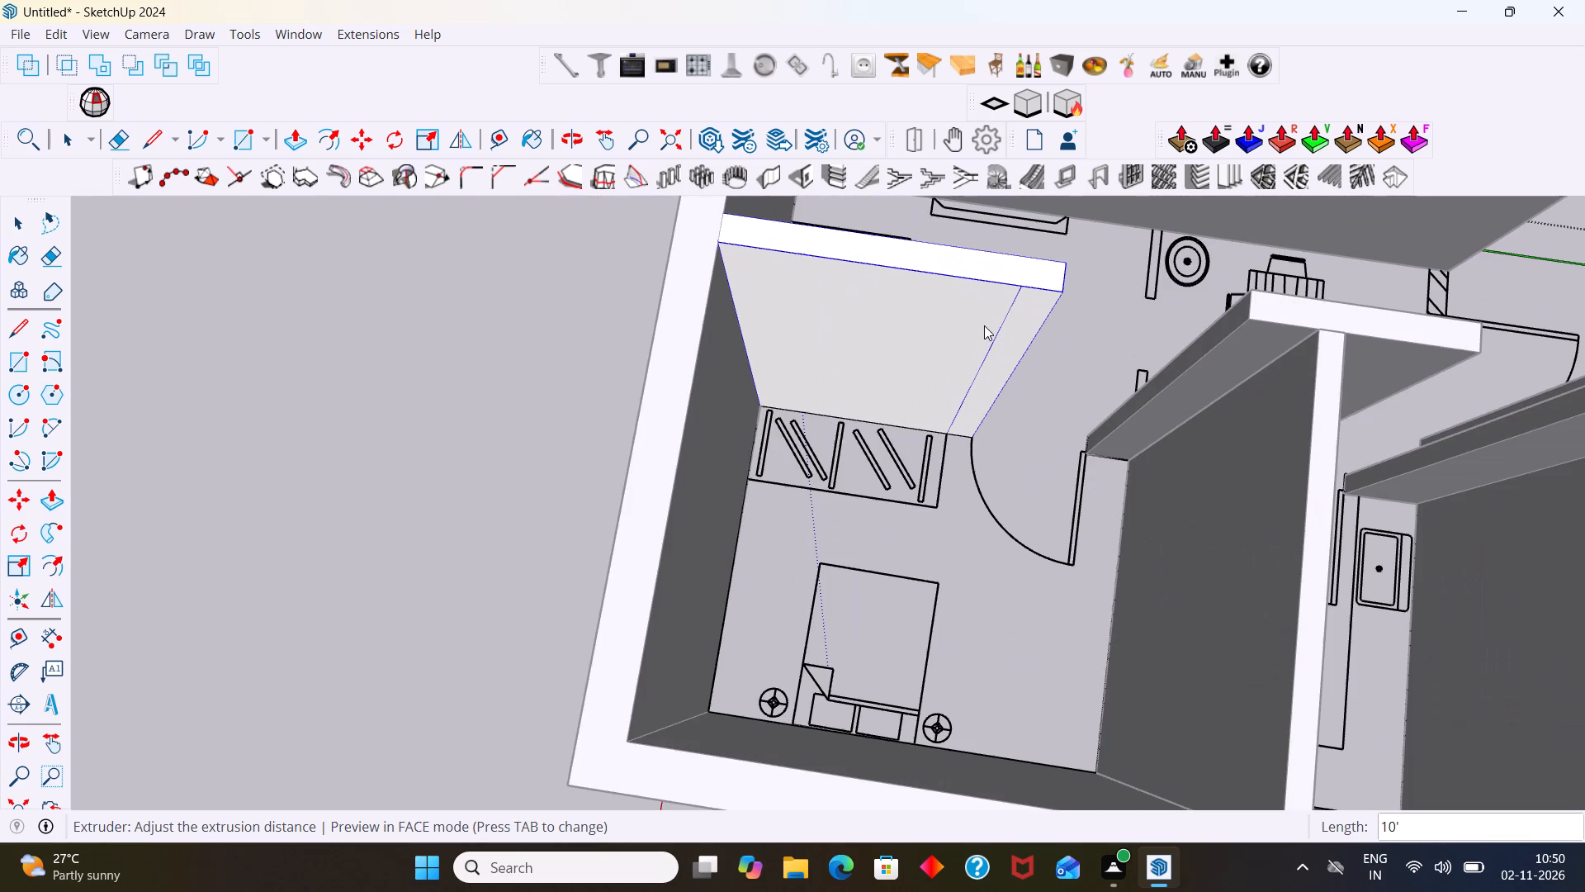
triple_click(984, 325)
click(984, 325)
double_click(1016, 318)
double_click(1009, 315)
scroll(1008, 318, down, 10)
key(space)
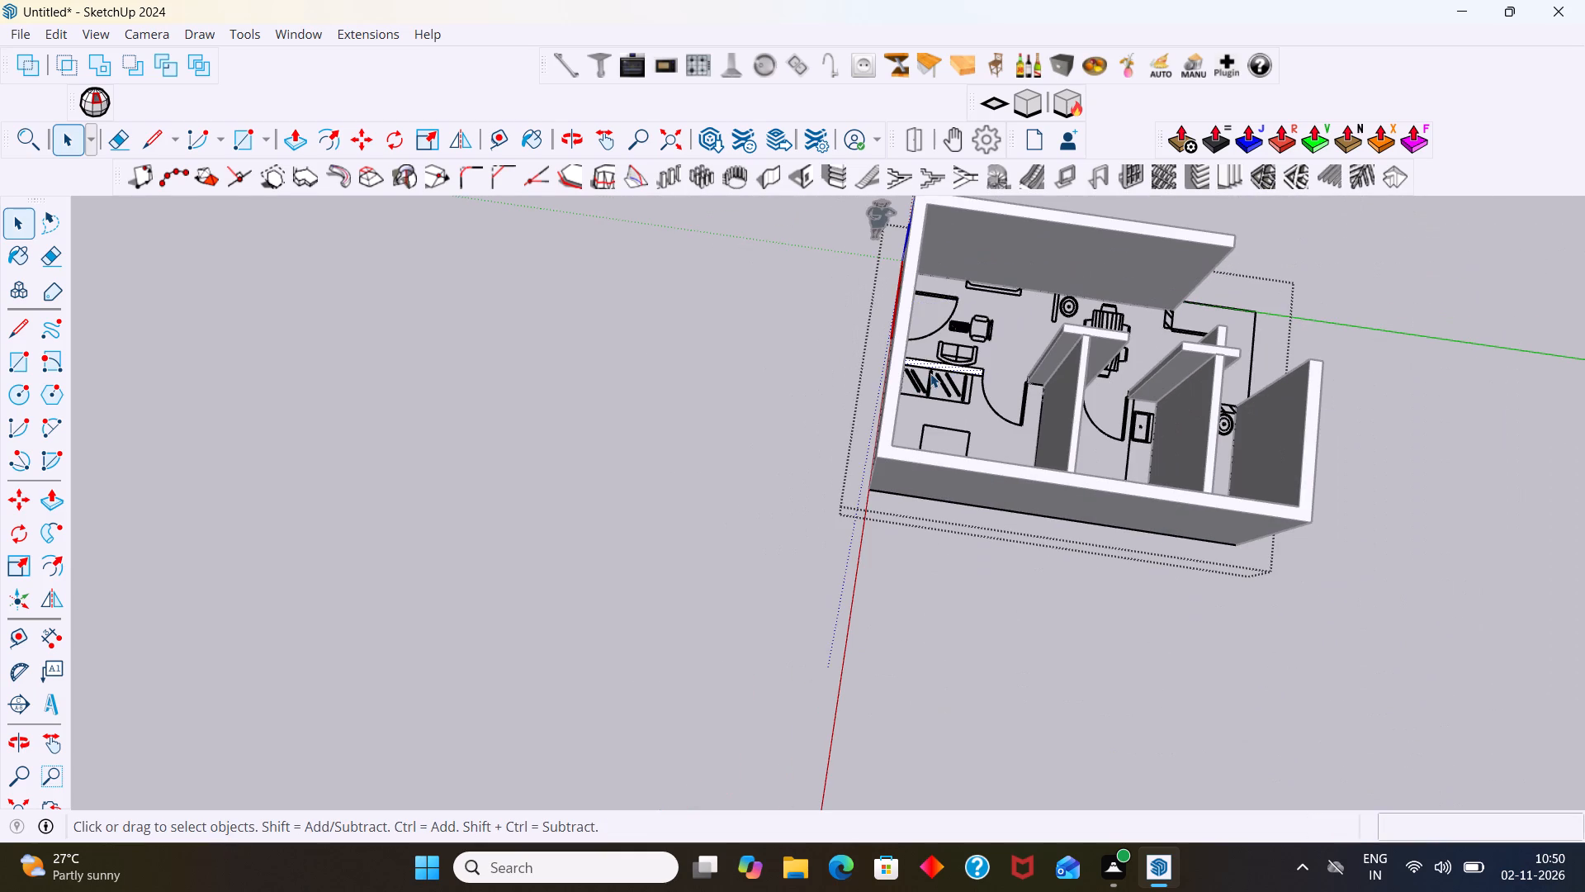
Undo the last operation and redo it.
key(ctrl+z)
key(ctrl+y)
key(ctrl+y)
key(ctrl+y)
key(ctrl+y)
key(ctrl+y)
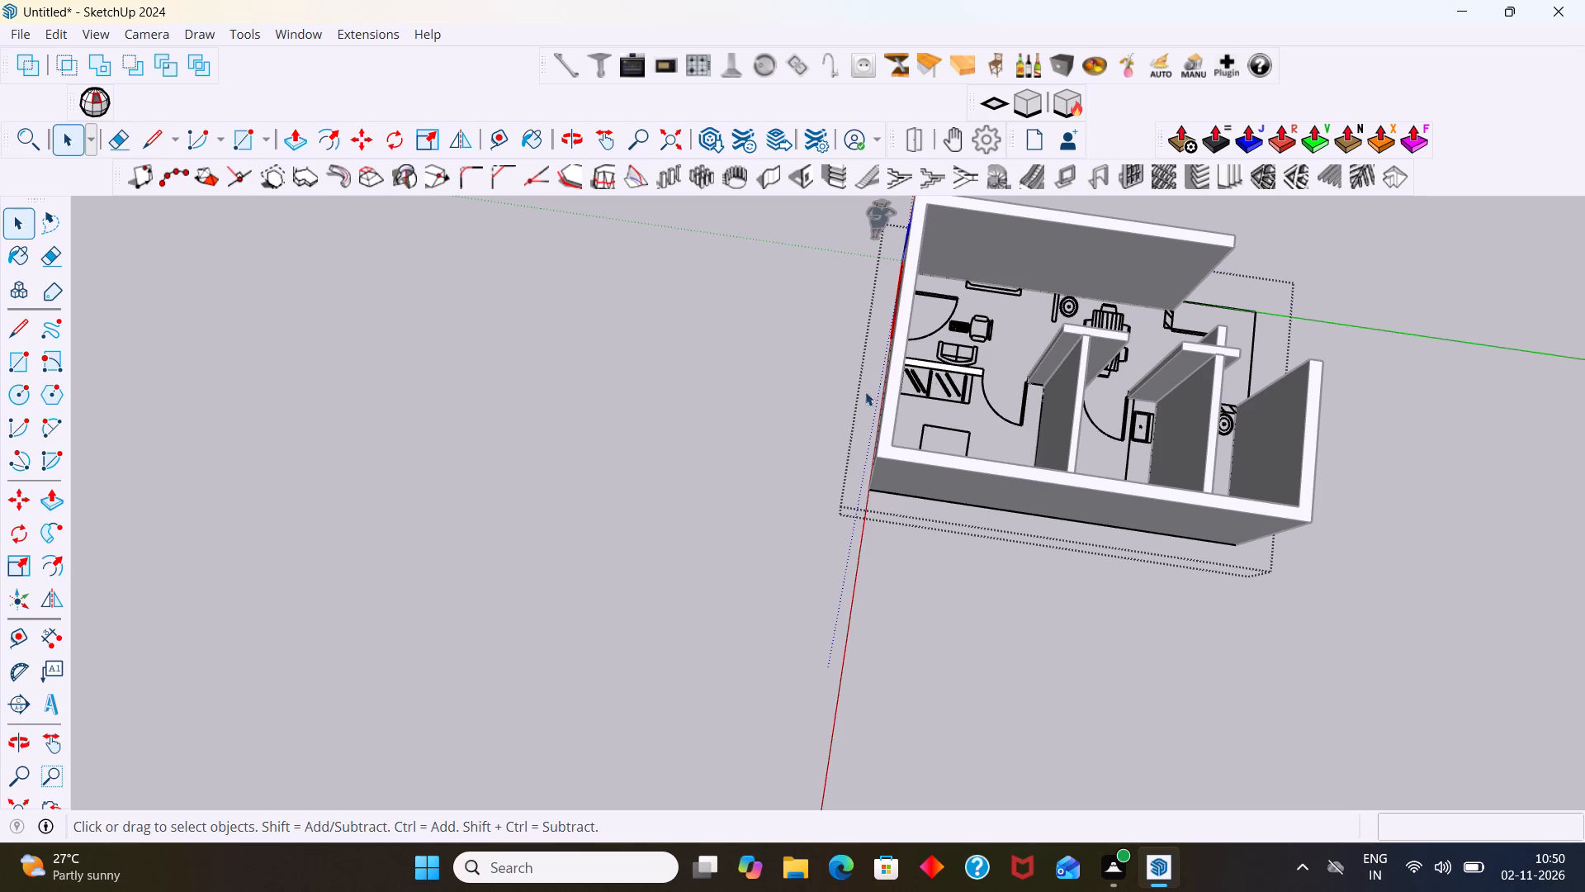
Push/Pull the wardrobe wall's face up by 10'.
scroll(944, 353, up, 9)
middle_drag(1010, 386, 937, 477)
scroll(964, 406, up, 8)
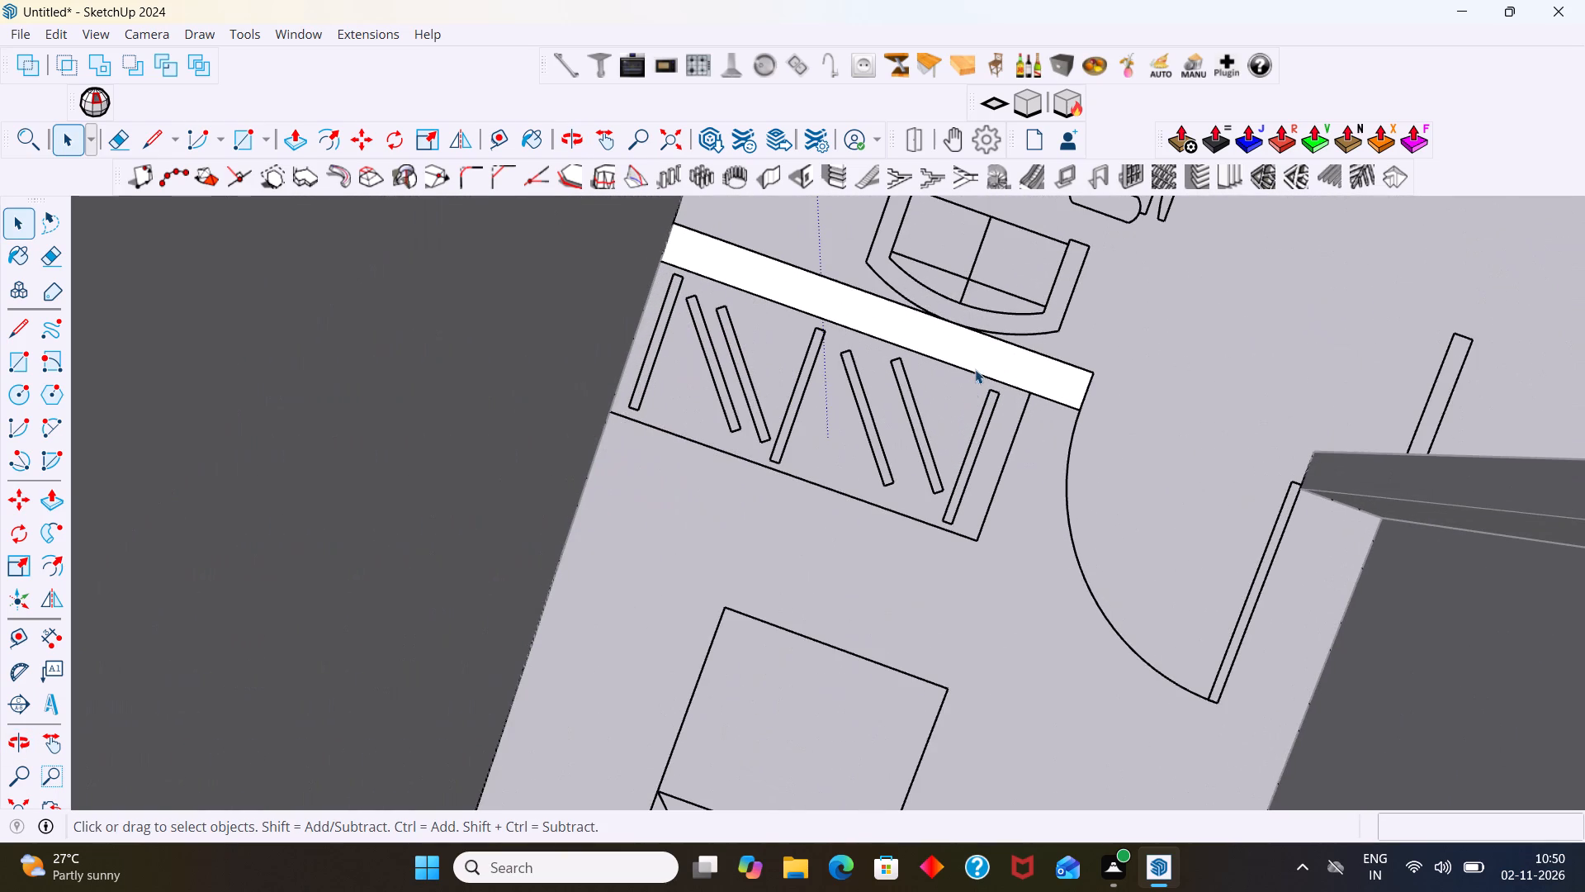
click(976, 356)
key(p)
click(977, 355)
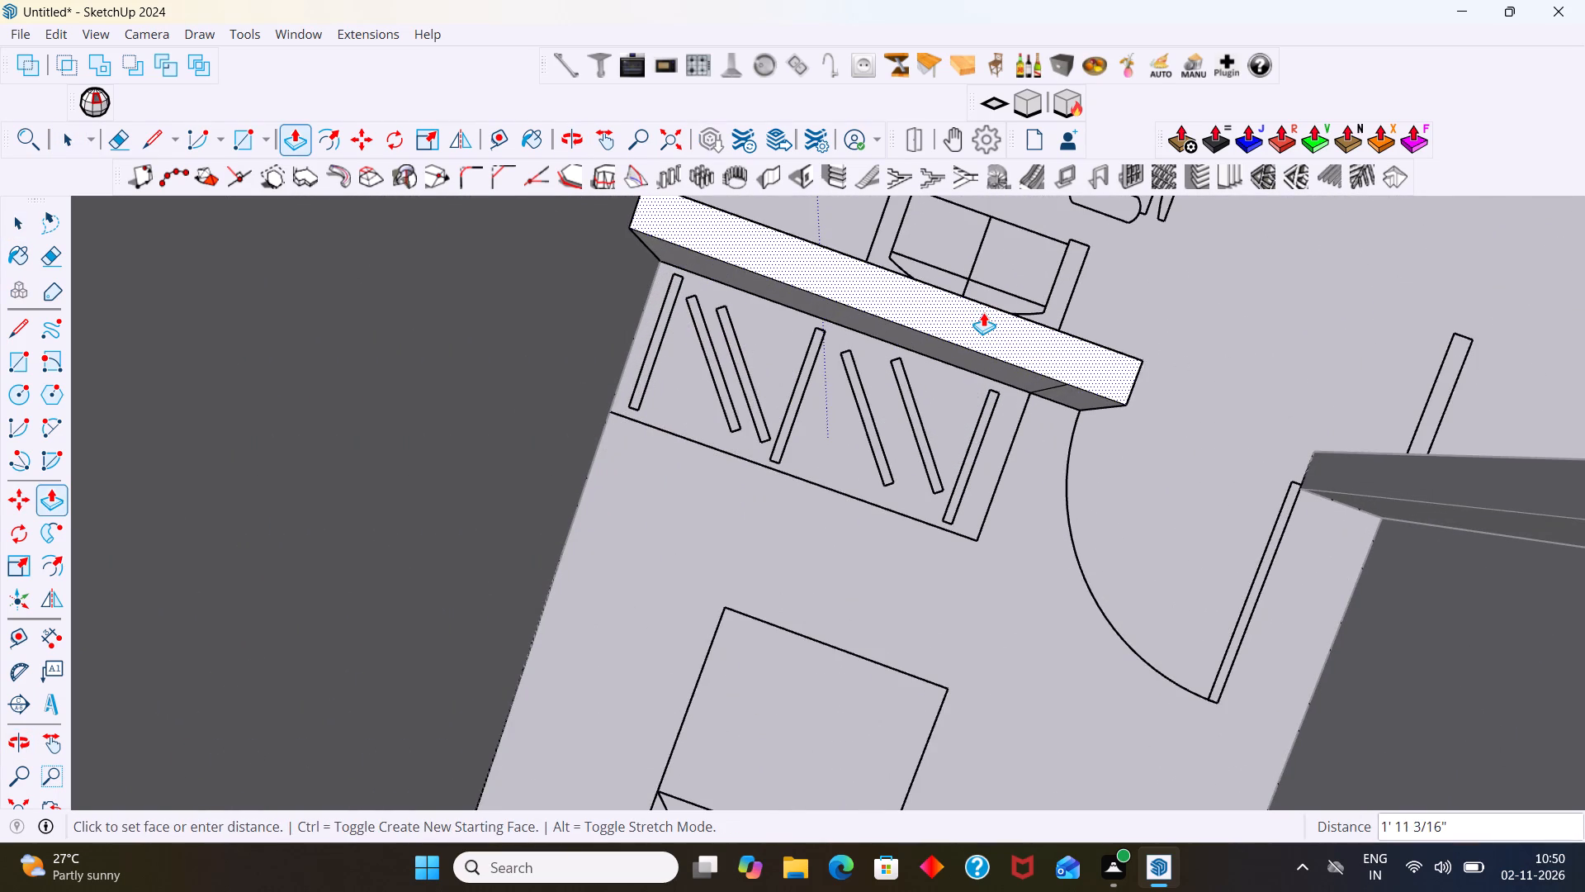
text(10')
key(Return)
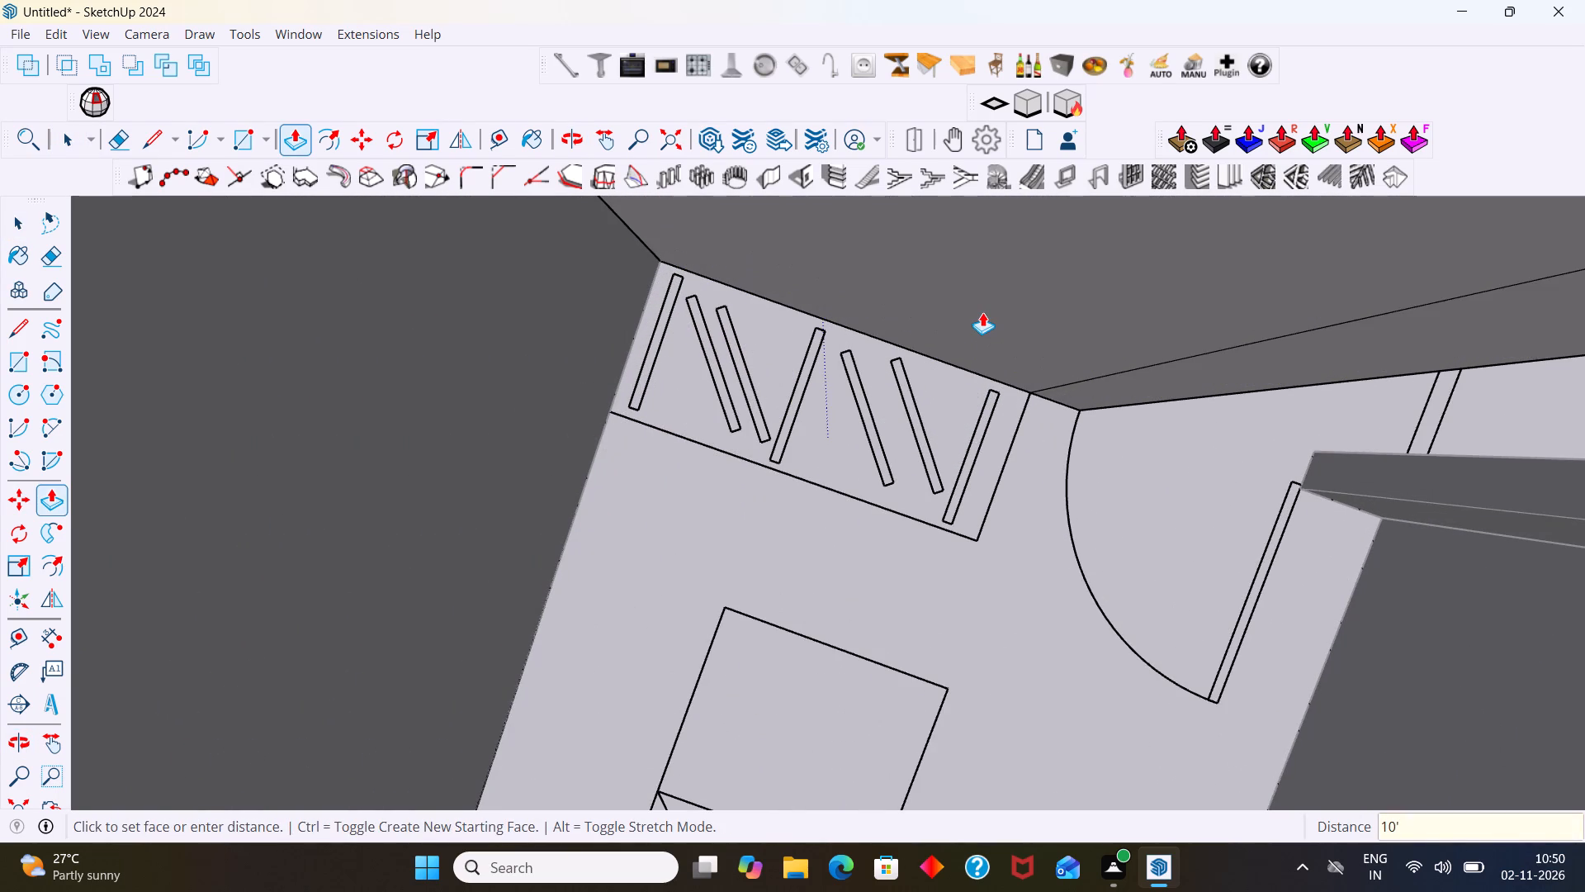
key(space)
Delete the extra vertical edge on the wardrobe side of the raised wall, near its free end.
scroll(960, 406, down, 10)
middle_drag(1085, 382, 1119, 190)
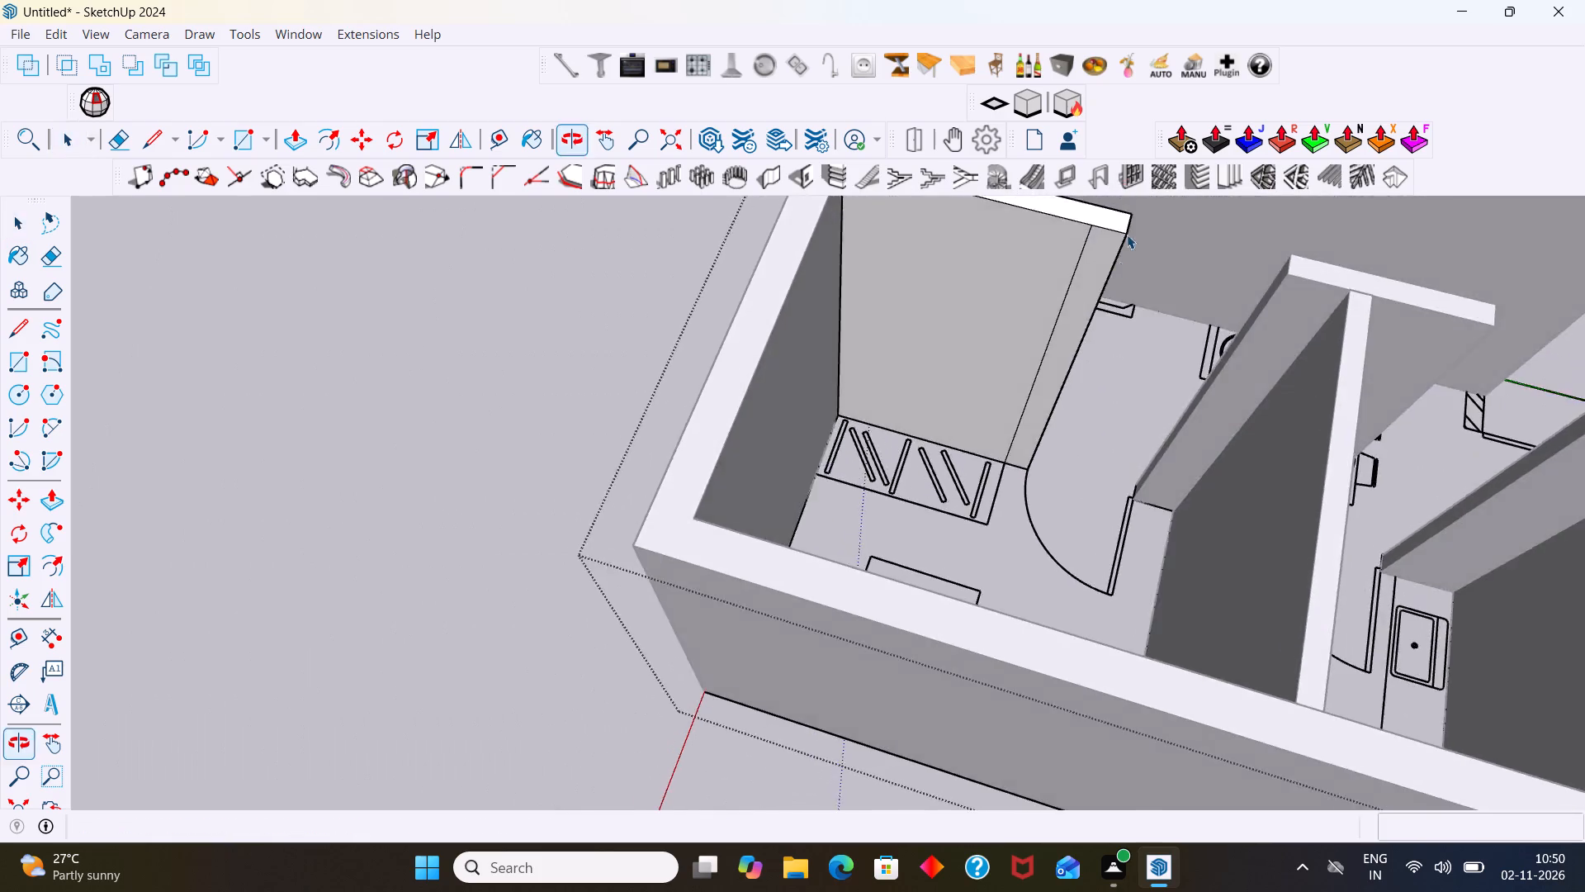
scroll(1117, 264, up, 4)
click(1016, 357)
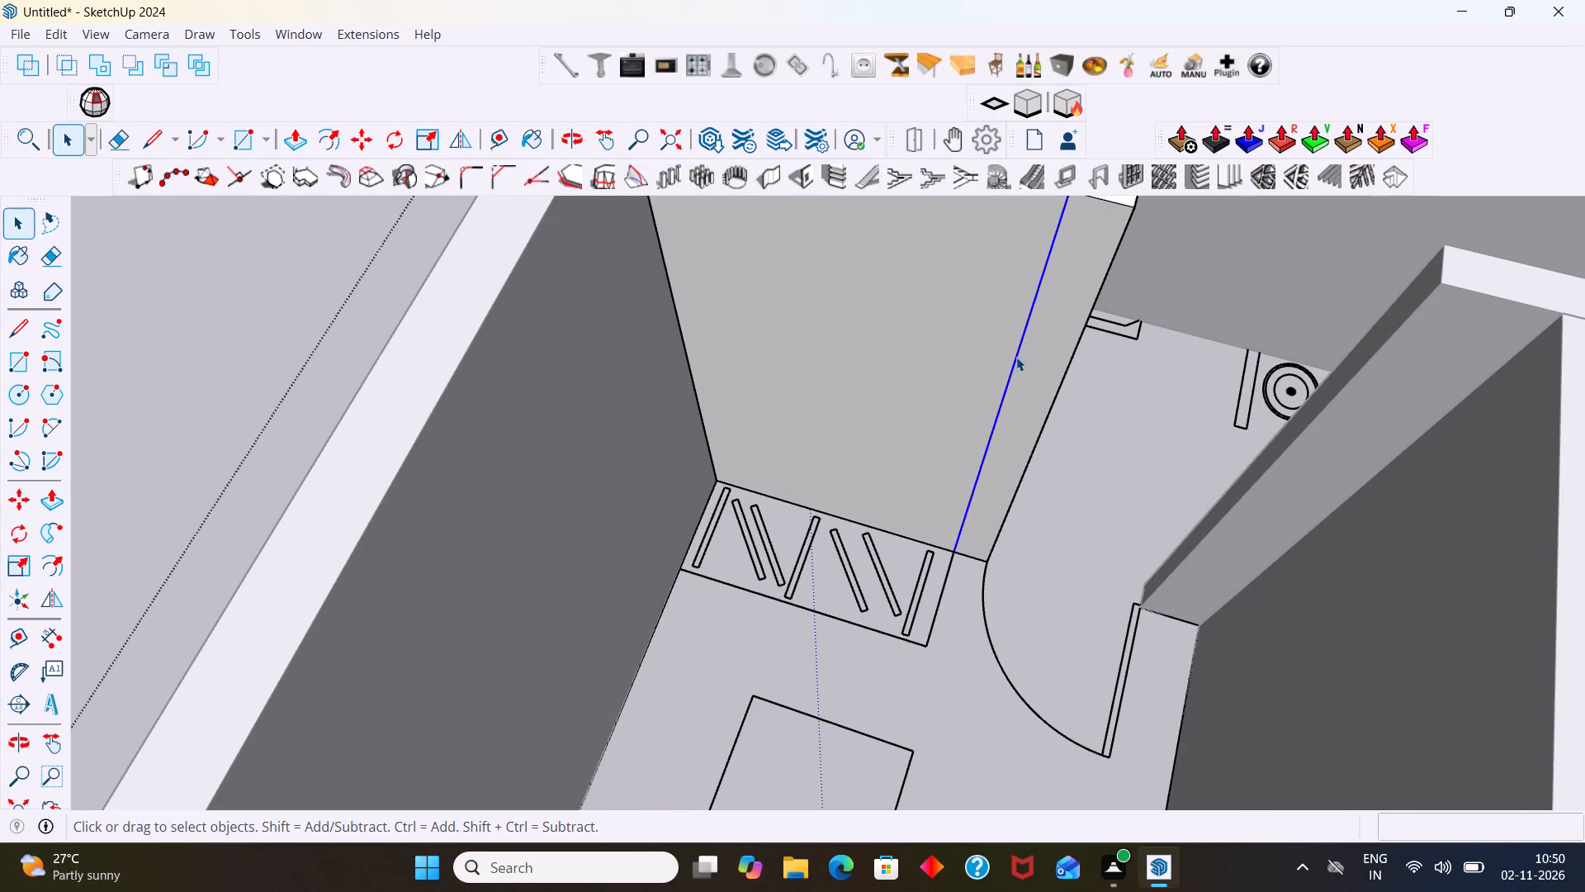
key(Delete)
Leave editing of the group that contains the plan and walls.
scroll(1016, 357, down, 12)
middle_drag(1029, 358, 991, 398)
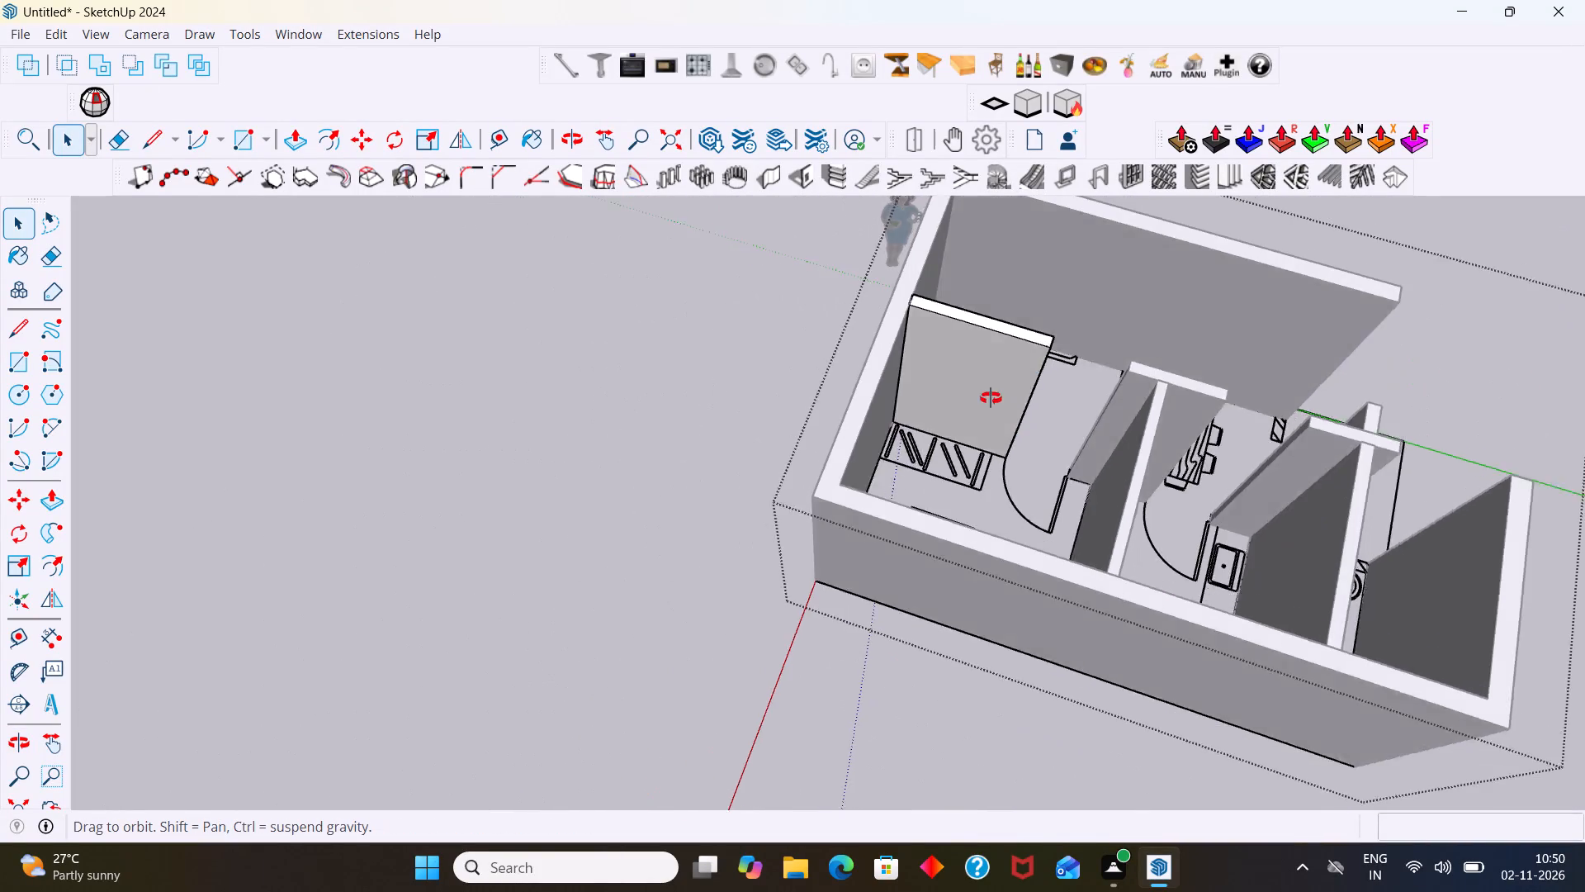
middle_drag(991, 398, 522, 220)
scroll(849, 523, up, 4)
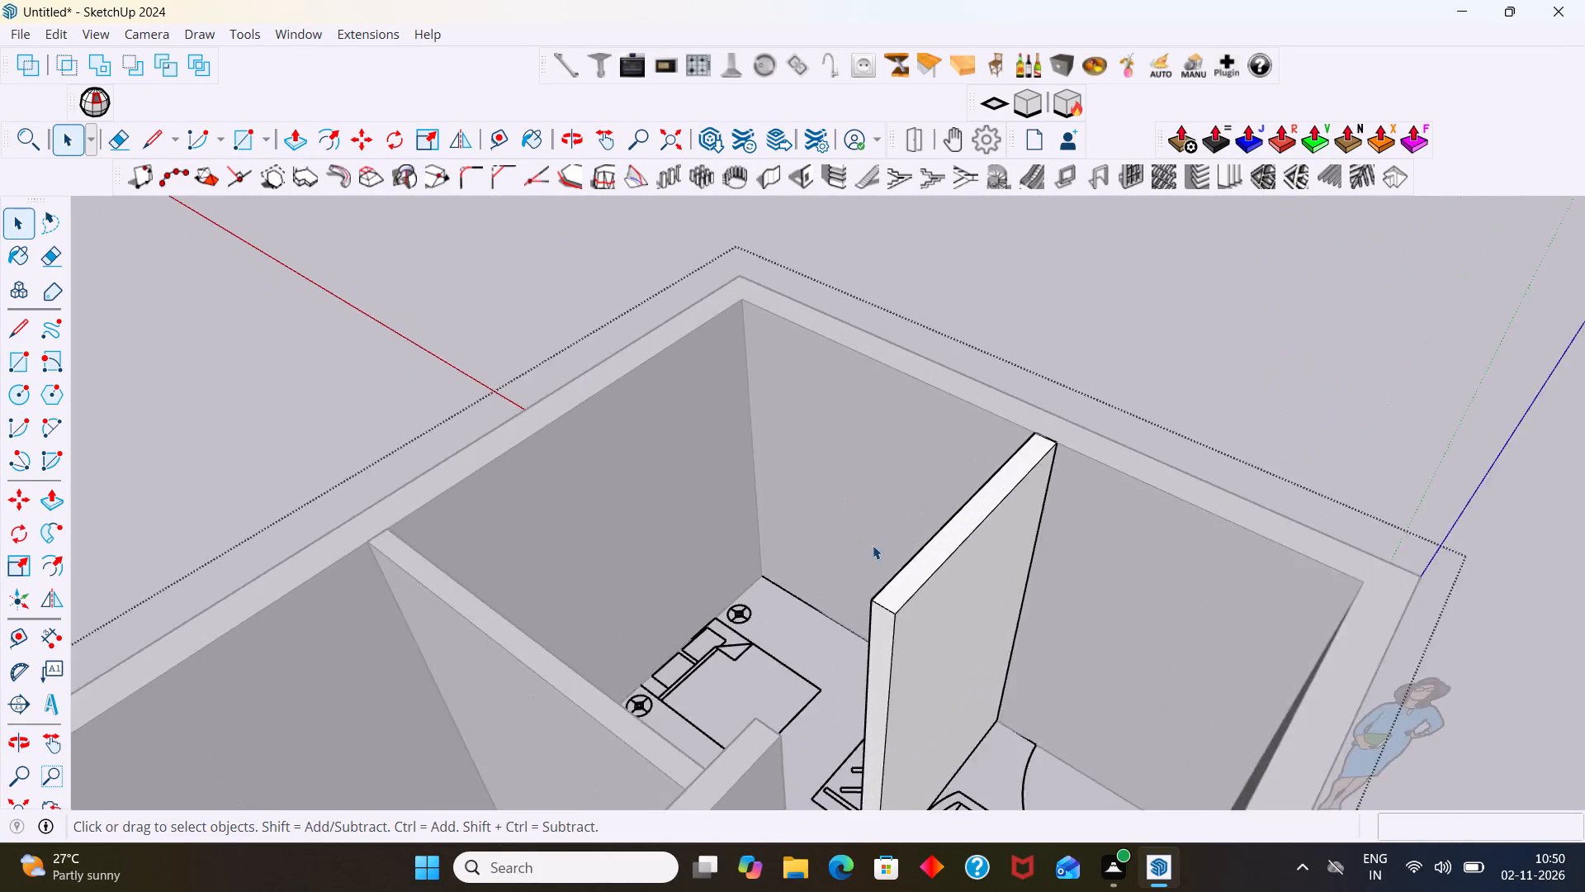
scroll(873, 545, up, 2)
scroll(876, 528, down, 15)
click(1014, 403)
Examine the raised wardrobe wall and the bedroom around it from above and from several angles.
middle_drag(943, 553, 1401, 524)
scroll(958, 593, up, 7)
middle_drag(868, 610, 1345, 780)
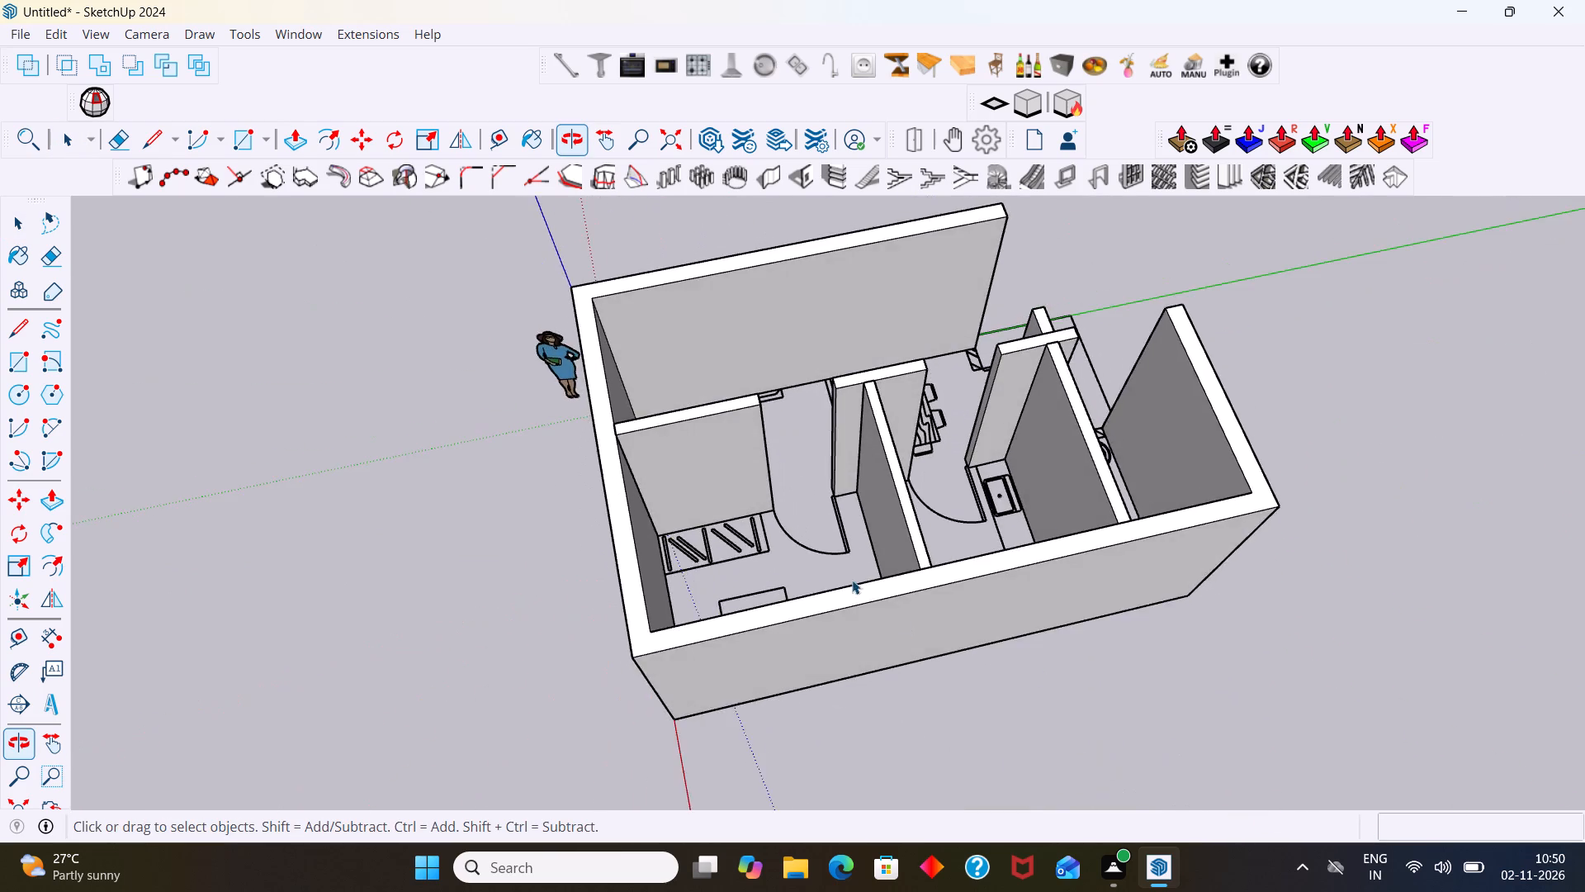
scroll(840, 567, up, 10)
scroll(764, 522, down, 10)
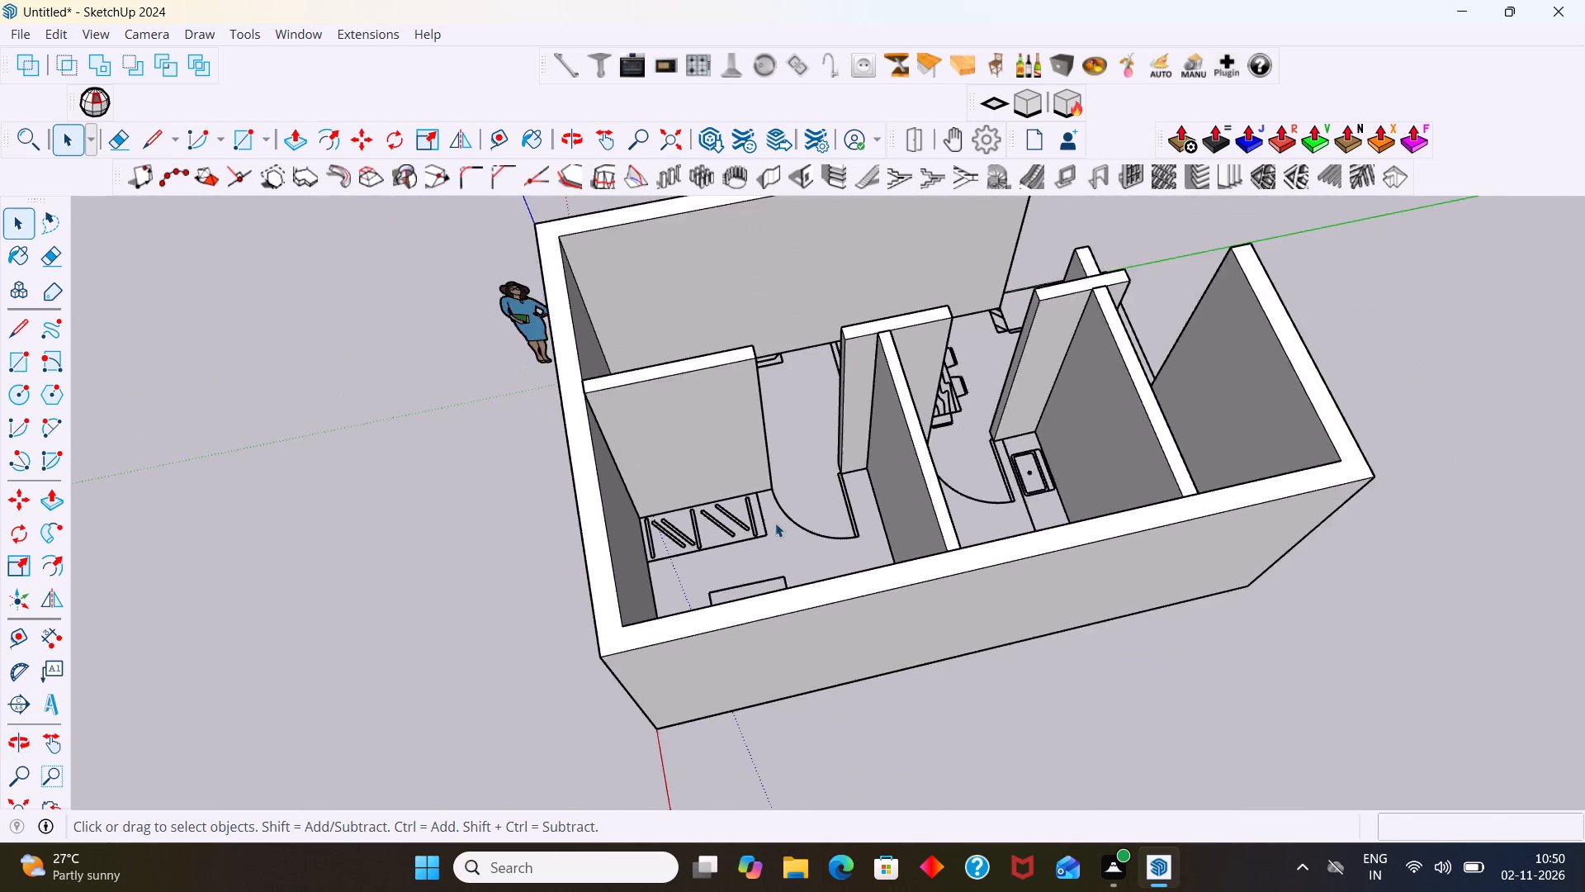
scroll(775, 523, down, 3)
middle_drag(784, 539, 1003, 611)
scroll(669, 609, up, 12)
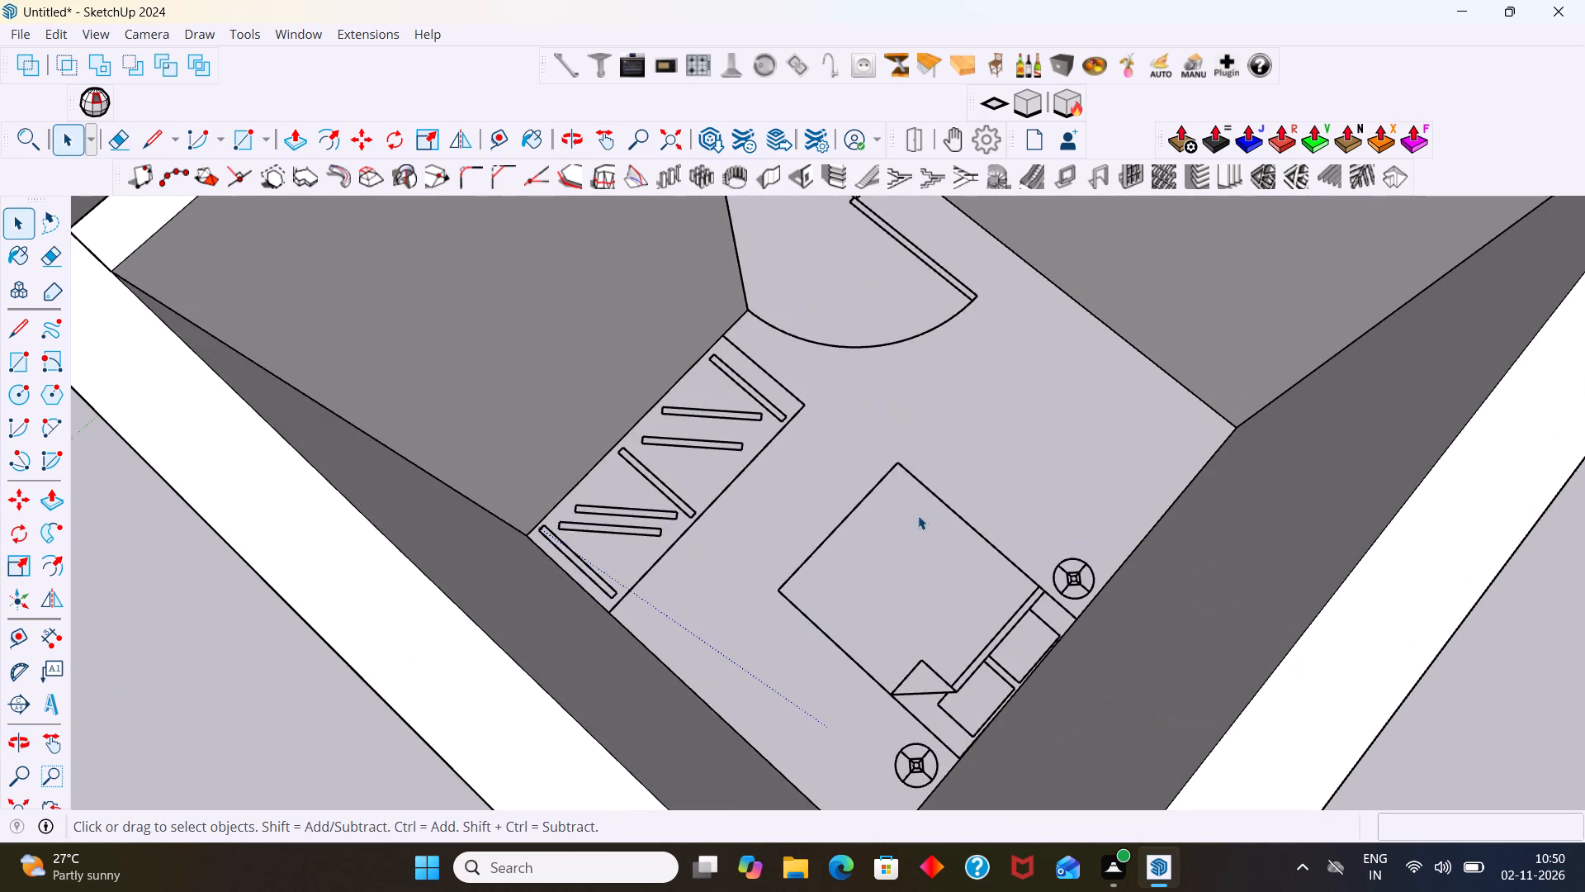
scroll(918, 515, down, 9)
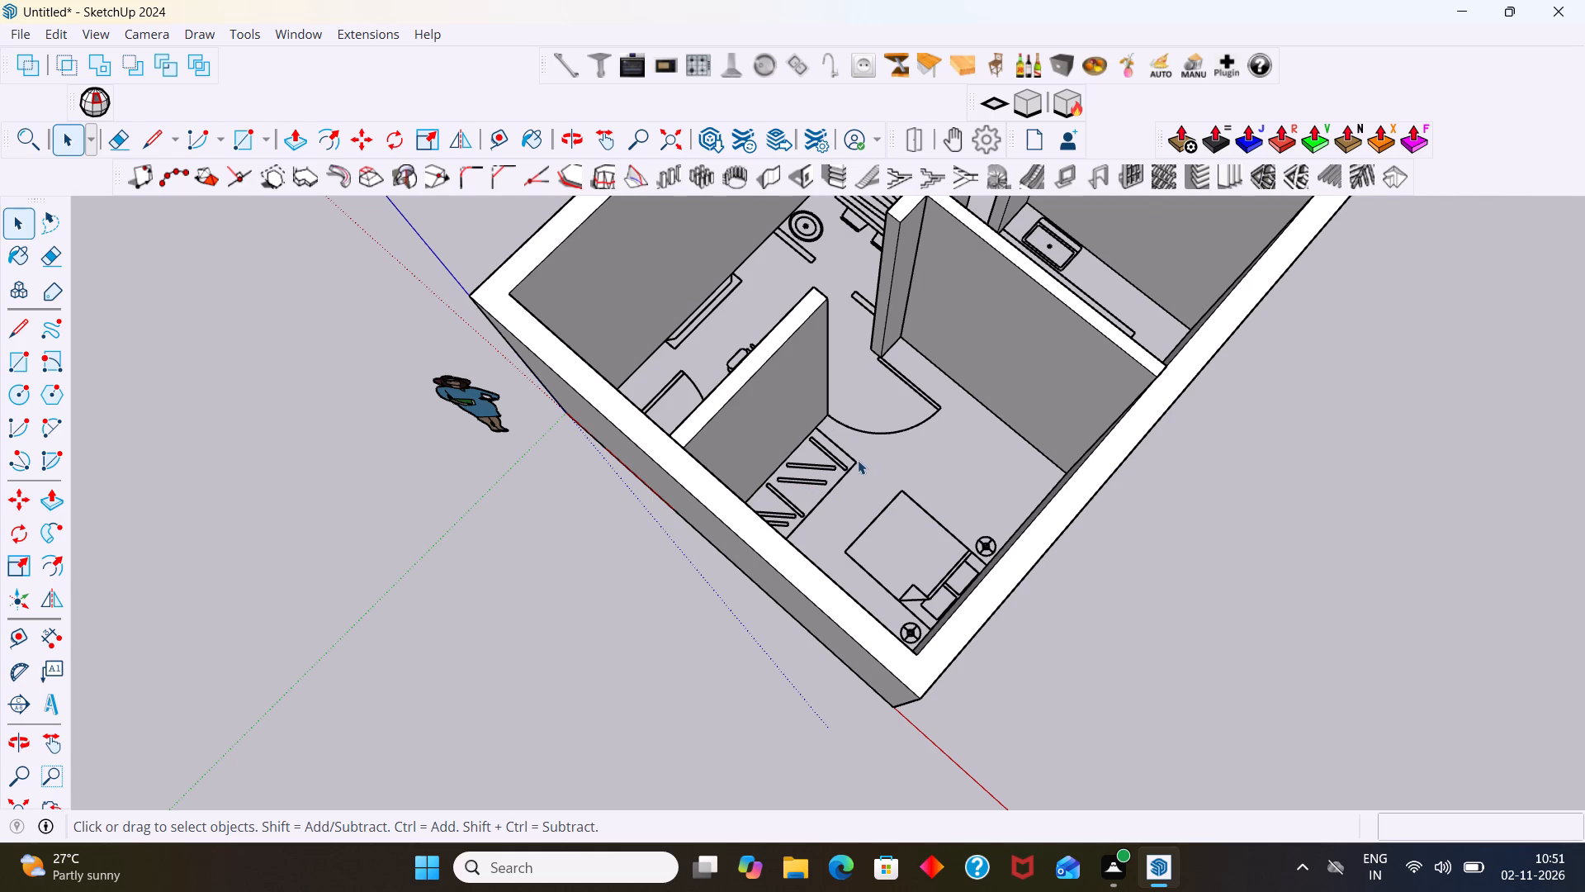
shift+middle_drag(857, 461, 727, 630)
middle_drag(885, 467, 745, 500)
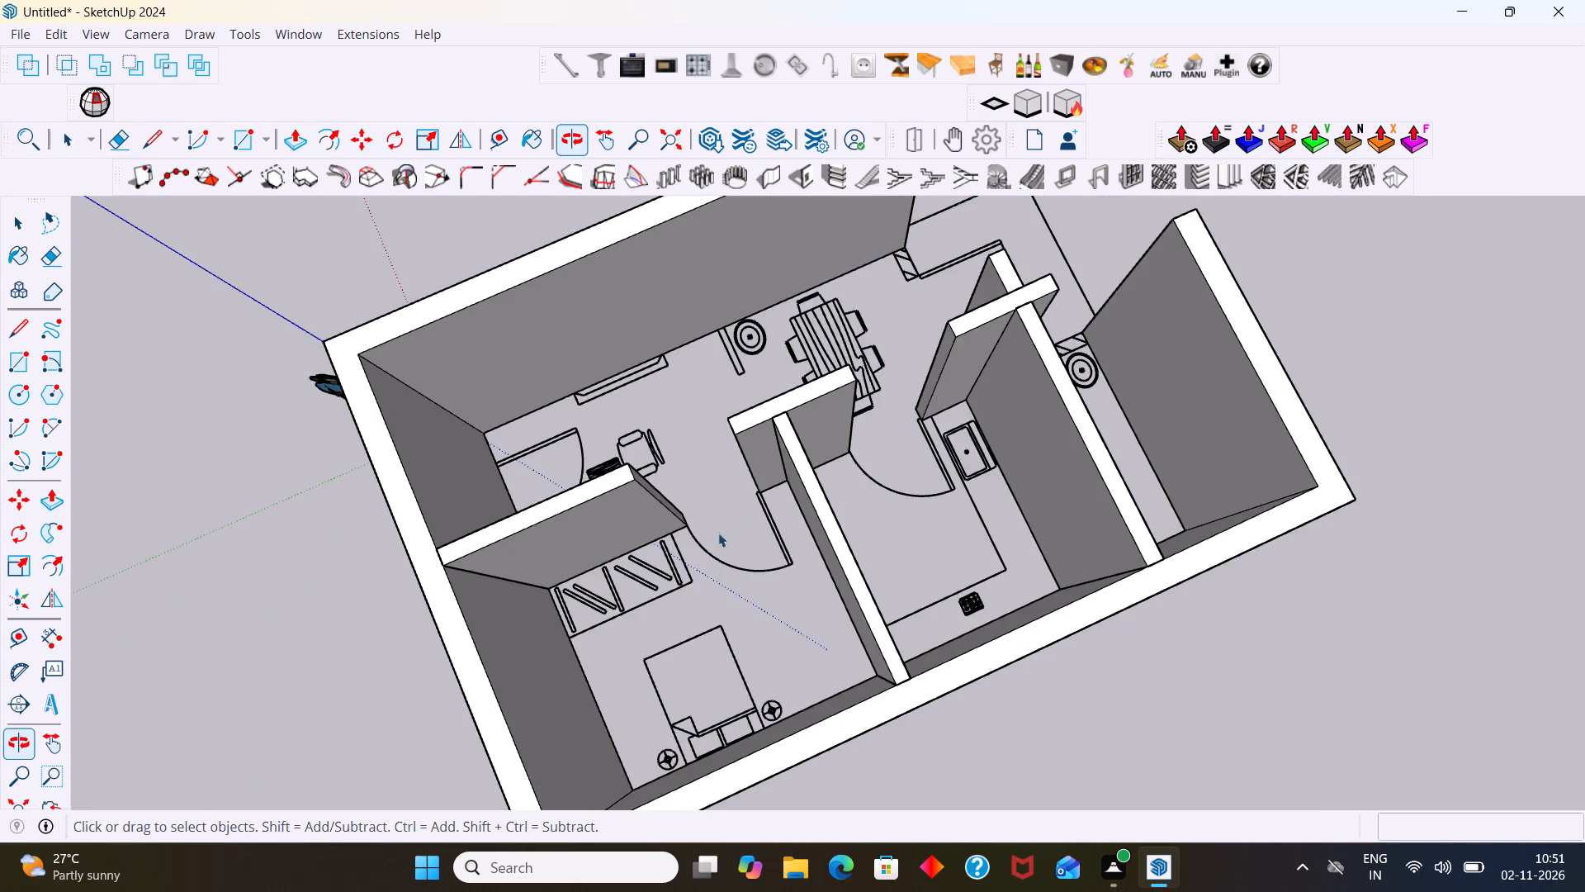
scroll(651, 596, up, 4)
middle_drag(641, 594, 472, 388)
scroll(531, 441, up, 3)
middle_drag(562, 488, 628, 605)
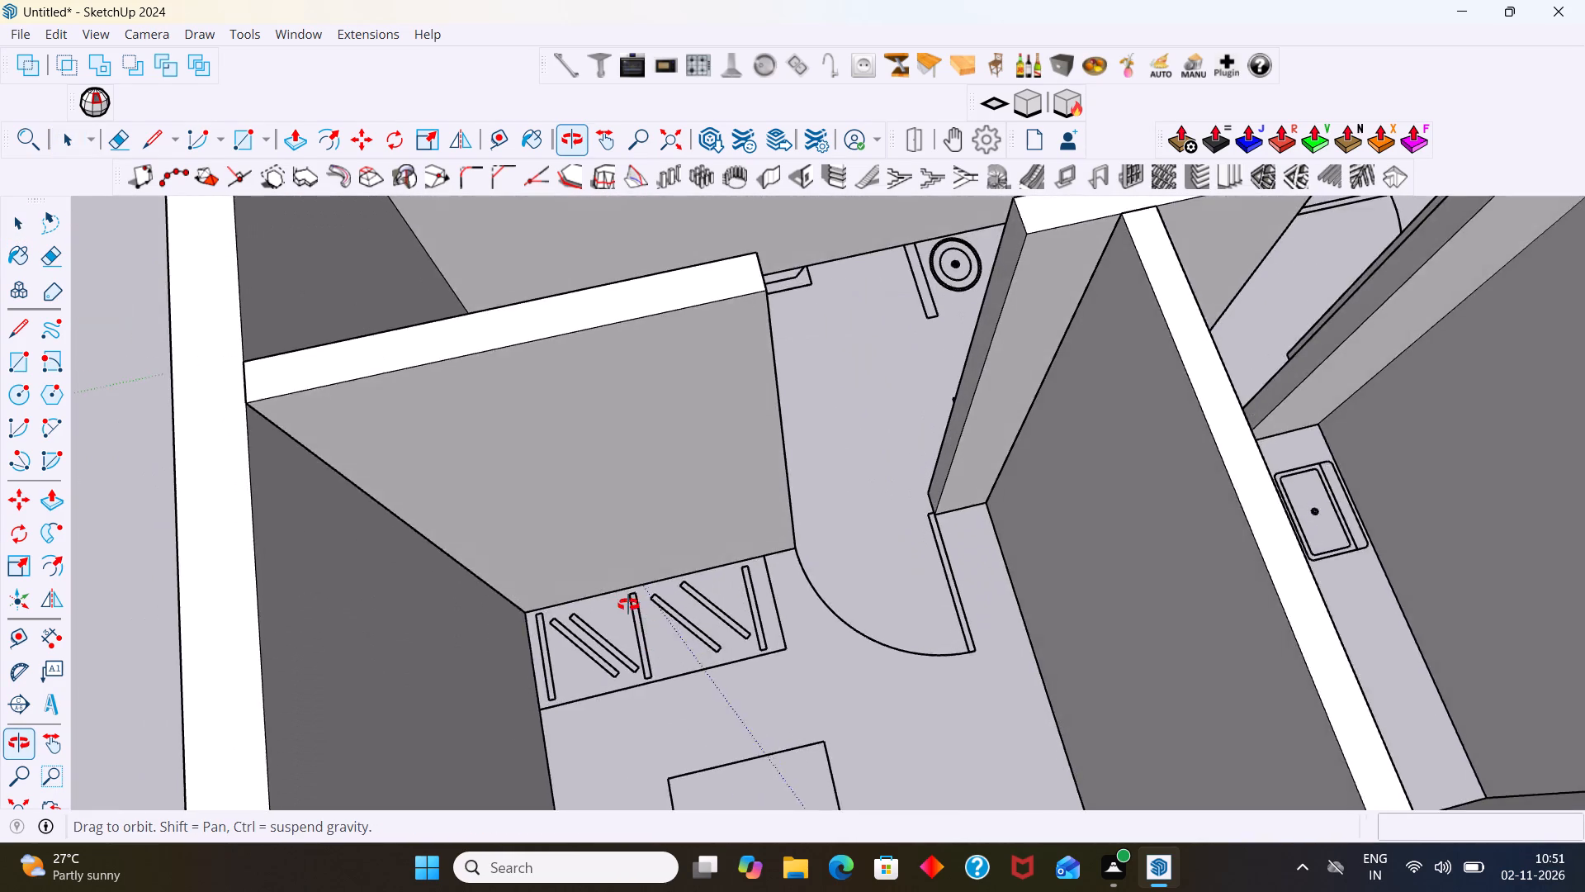
middle_drag(628, 605, 438, 629)
scroll(556, 562, up, 10)
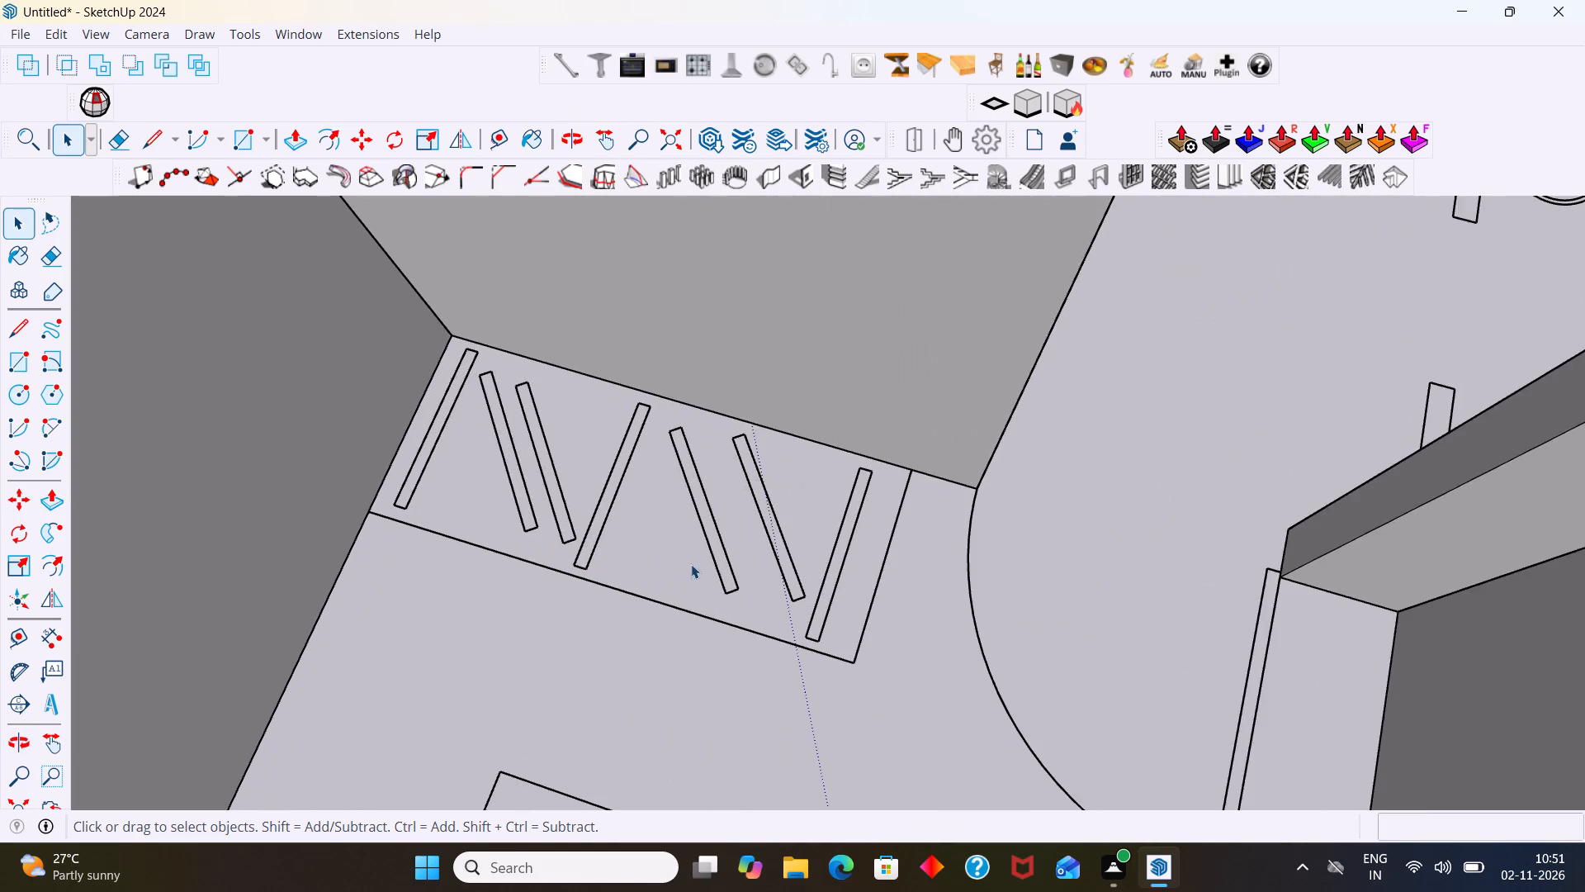
middle_drag(695, 575, 774, 440)
scroll(773, 477, down, 20)
scroll(773, 477, down, 1)
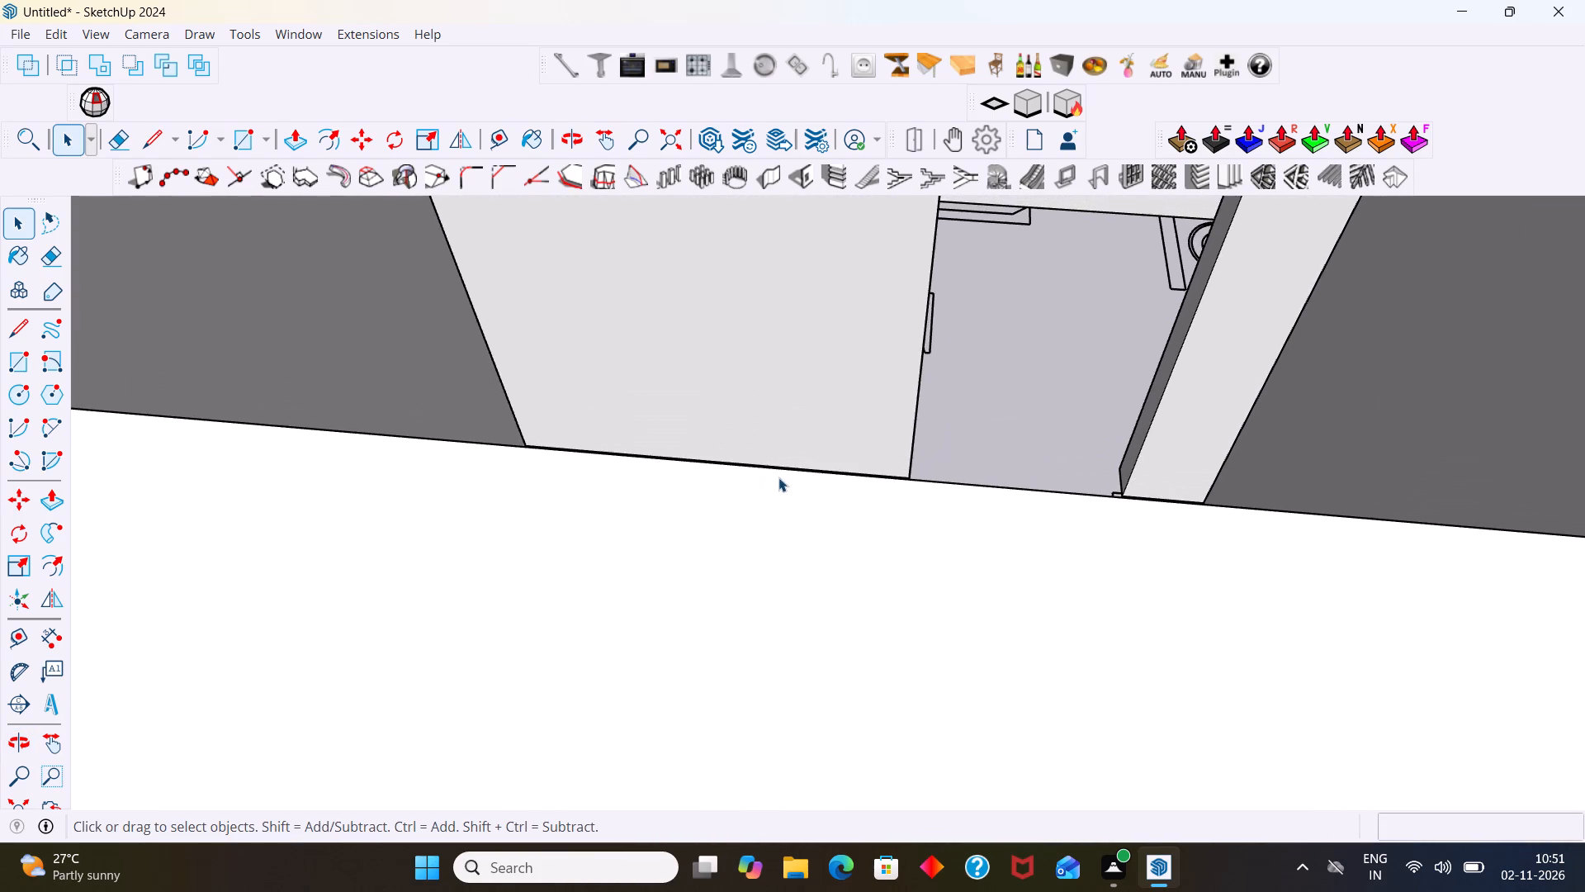
middle_drag(782, 483, 962, 620)
scroll(833, 537, down, 20)
scroll(833, 537, down, 1)
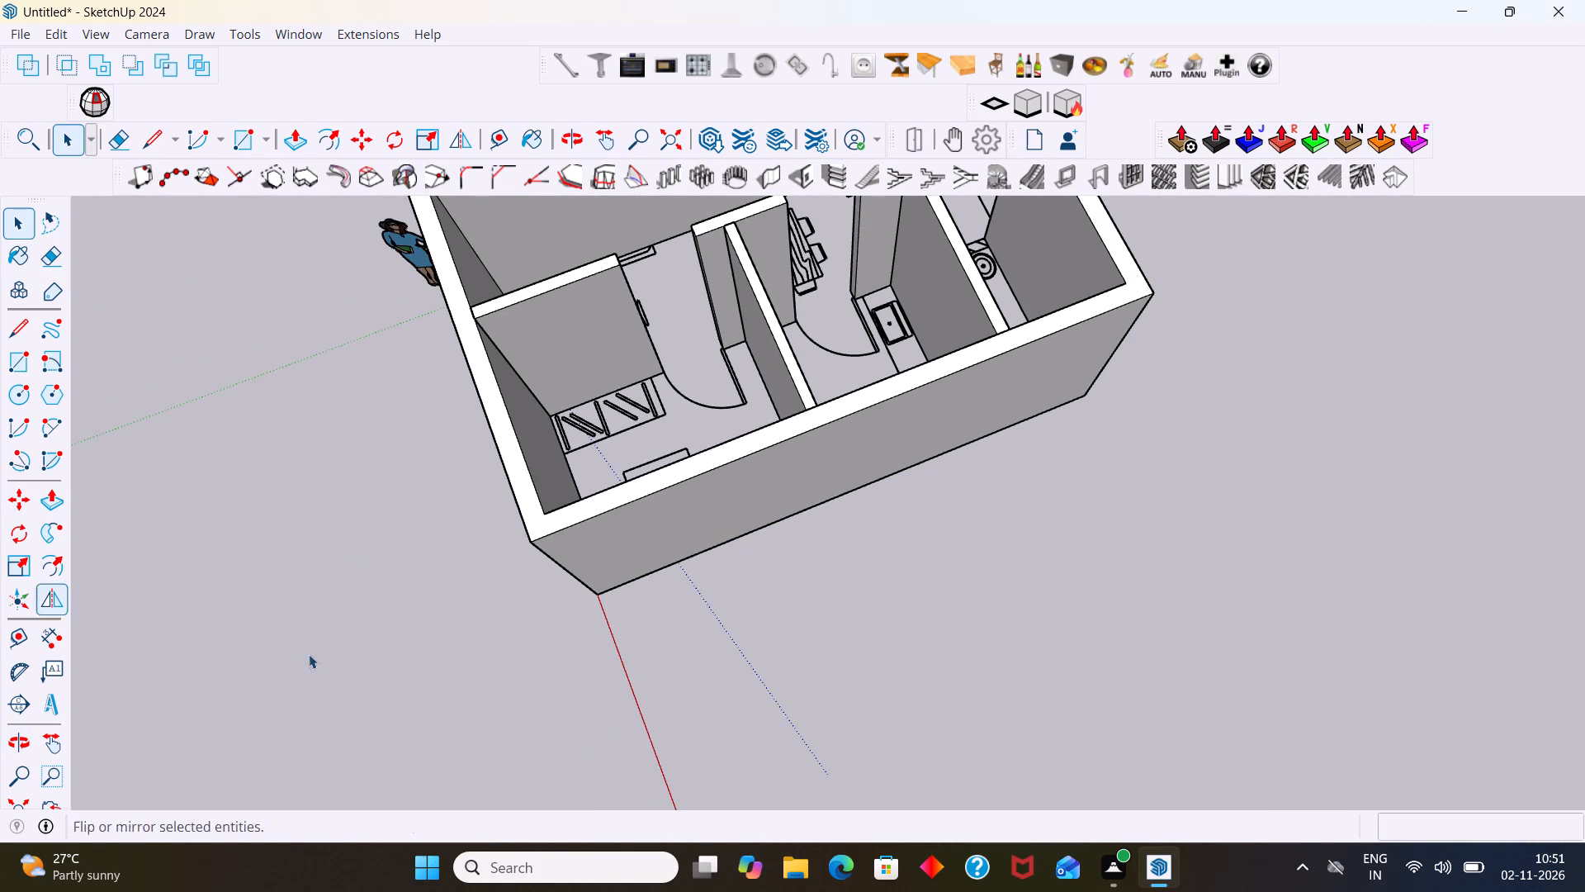
Examine the whole house model from above, from its open end and from the entrance side to check the walls.
scroll(848, 809, down, 1)
scroll(817, 405, down, 6)
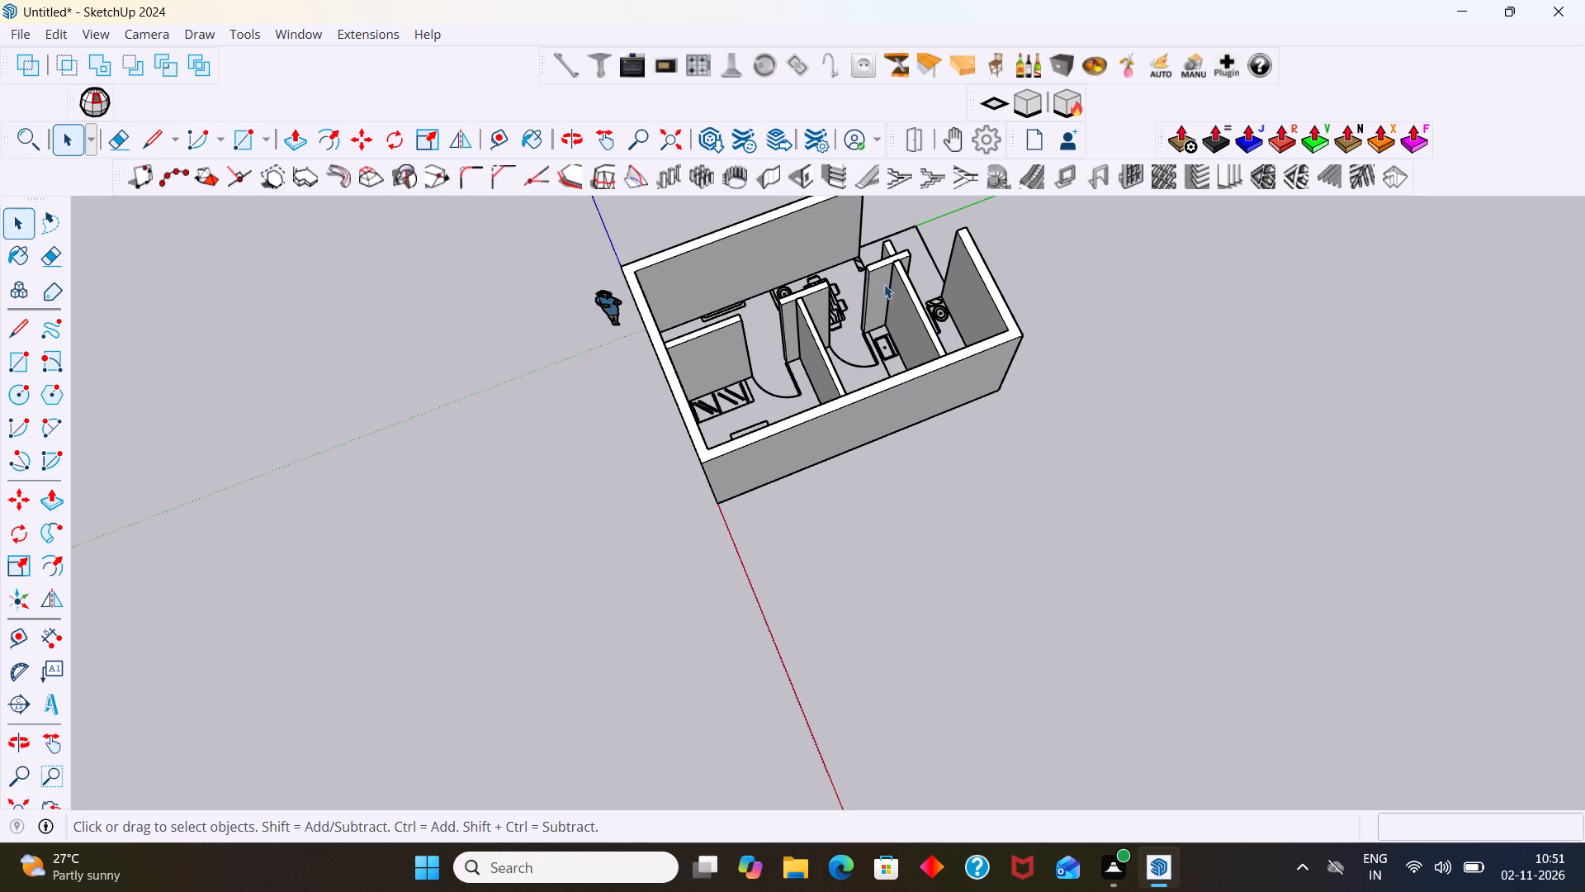
key(o)
drag(906, 311, 471, 416)
scroll(1209, 271, up, 6)
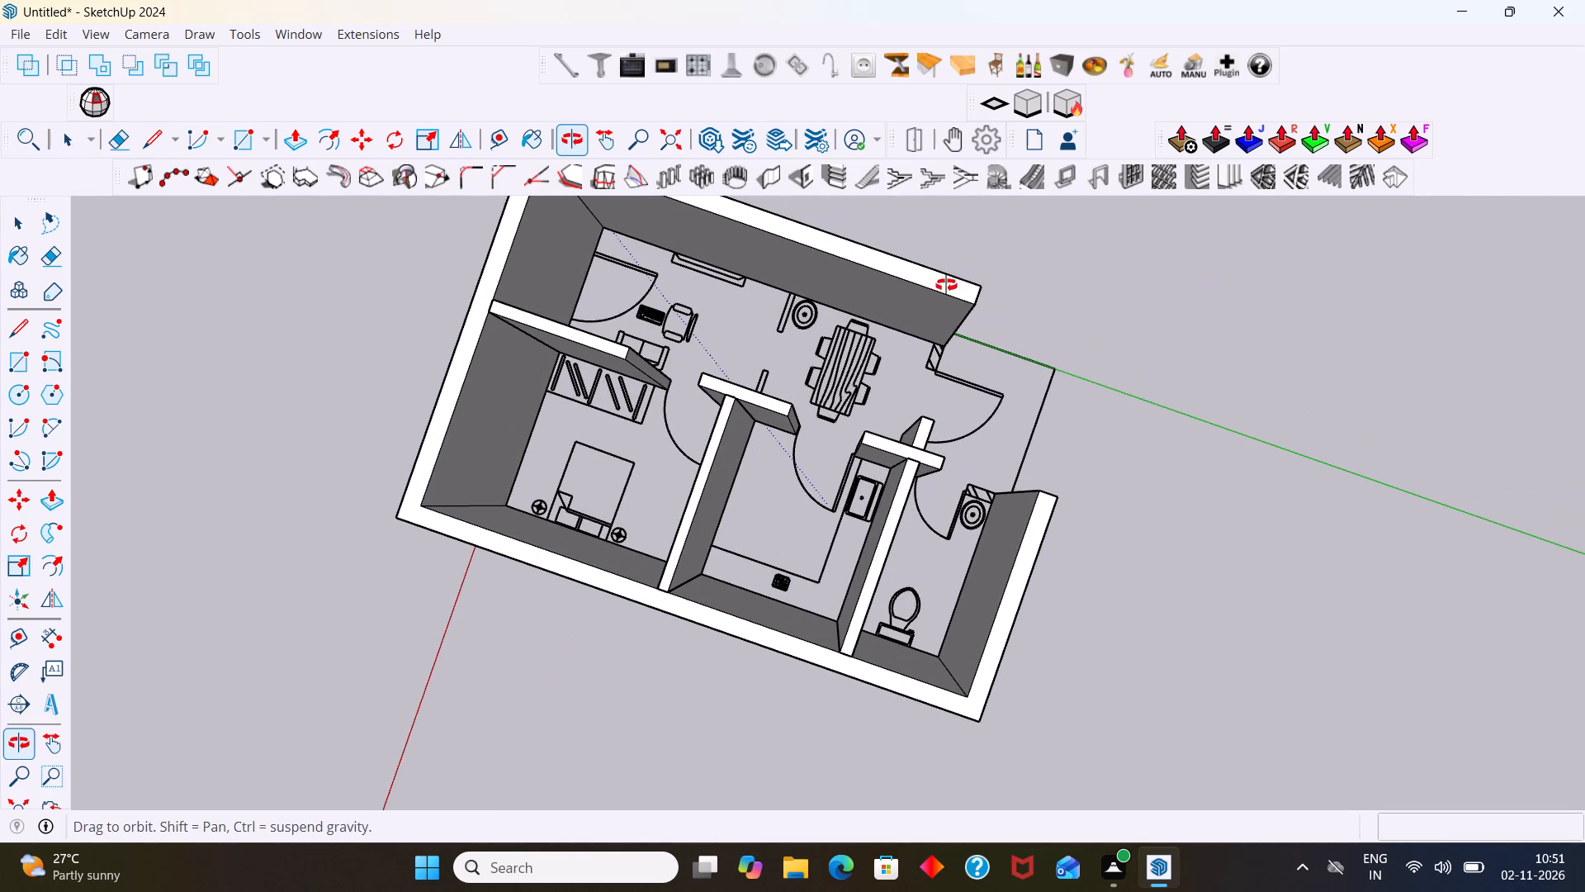
drag(549, 334, 515, 128)
drag(968, 563, 485, 496)
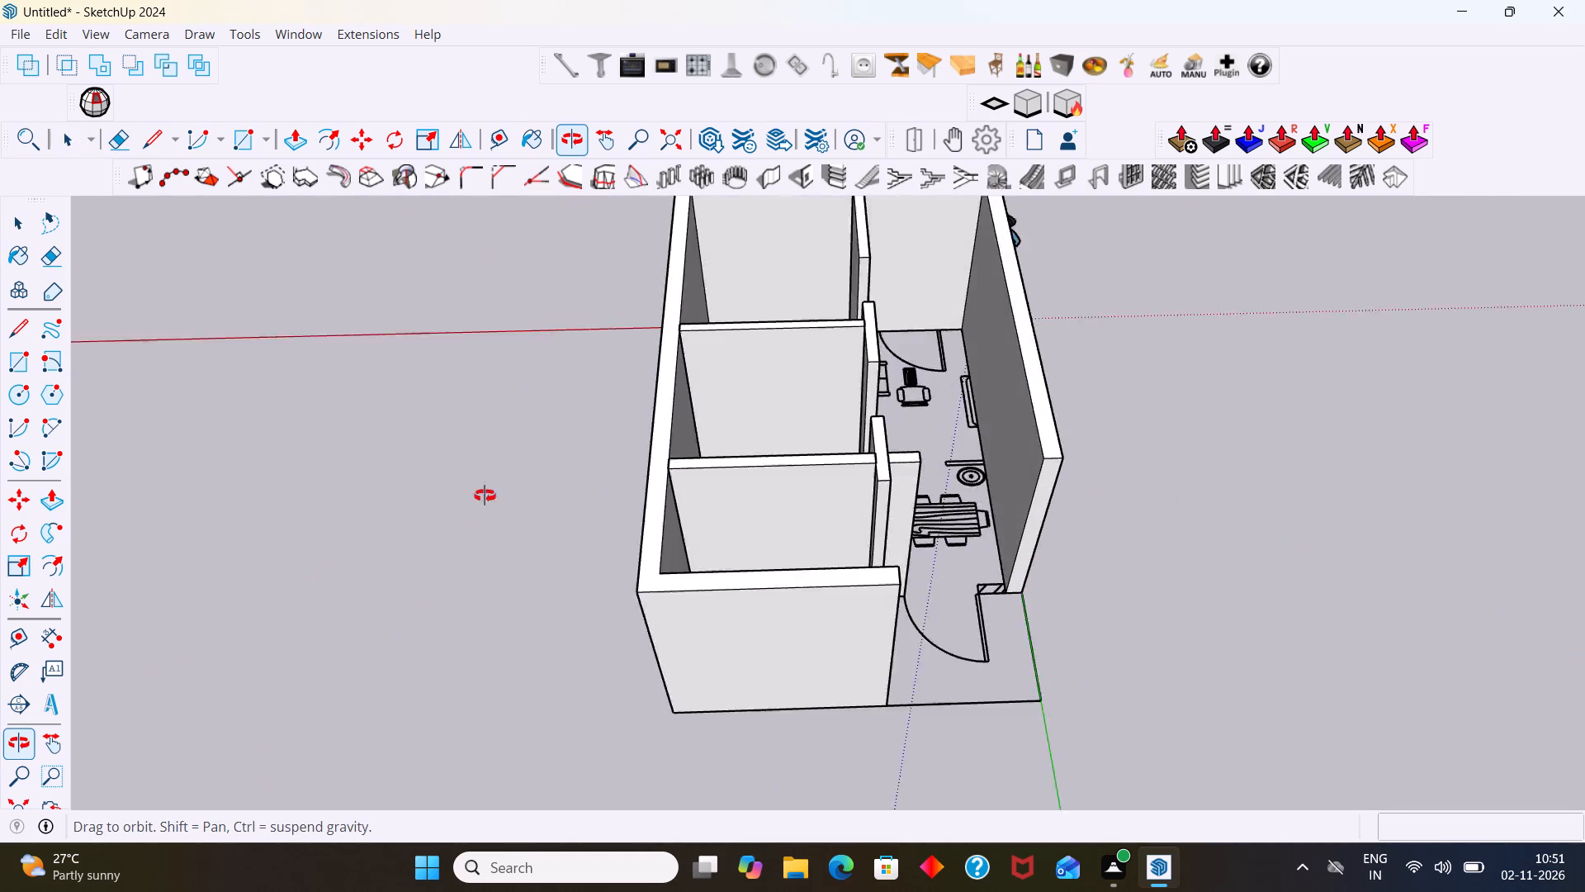
drag(485, 496, 445, 472)
scroll(1187, 330, up, 3)
drag(1062, 379, 756, 463)
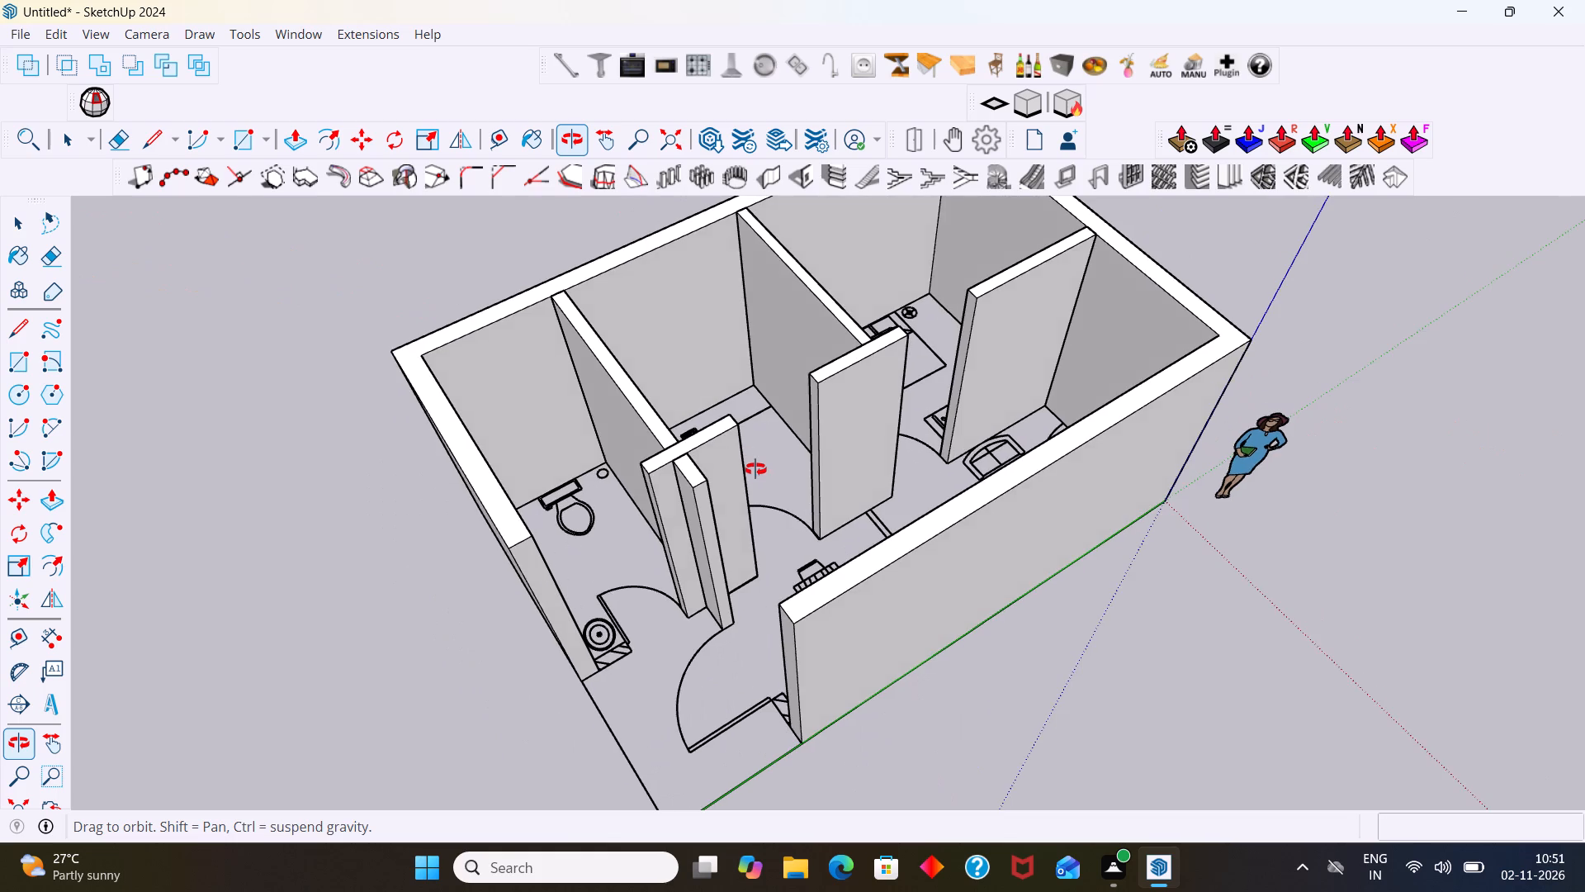
scroll(774, 483, up, 4)
scroll(645, 587, down, 3)
drag(688, 592, 741, 633)
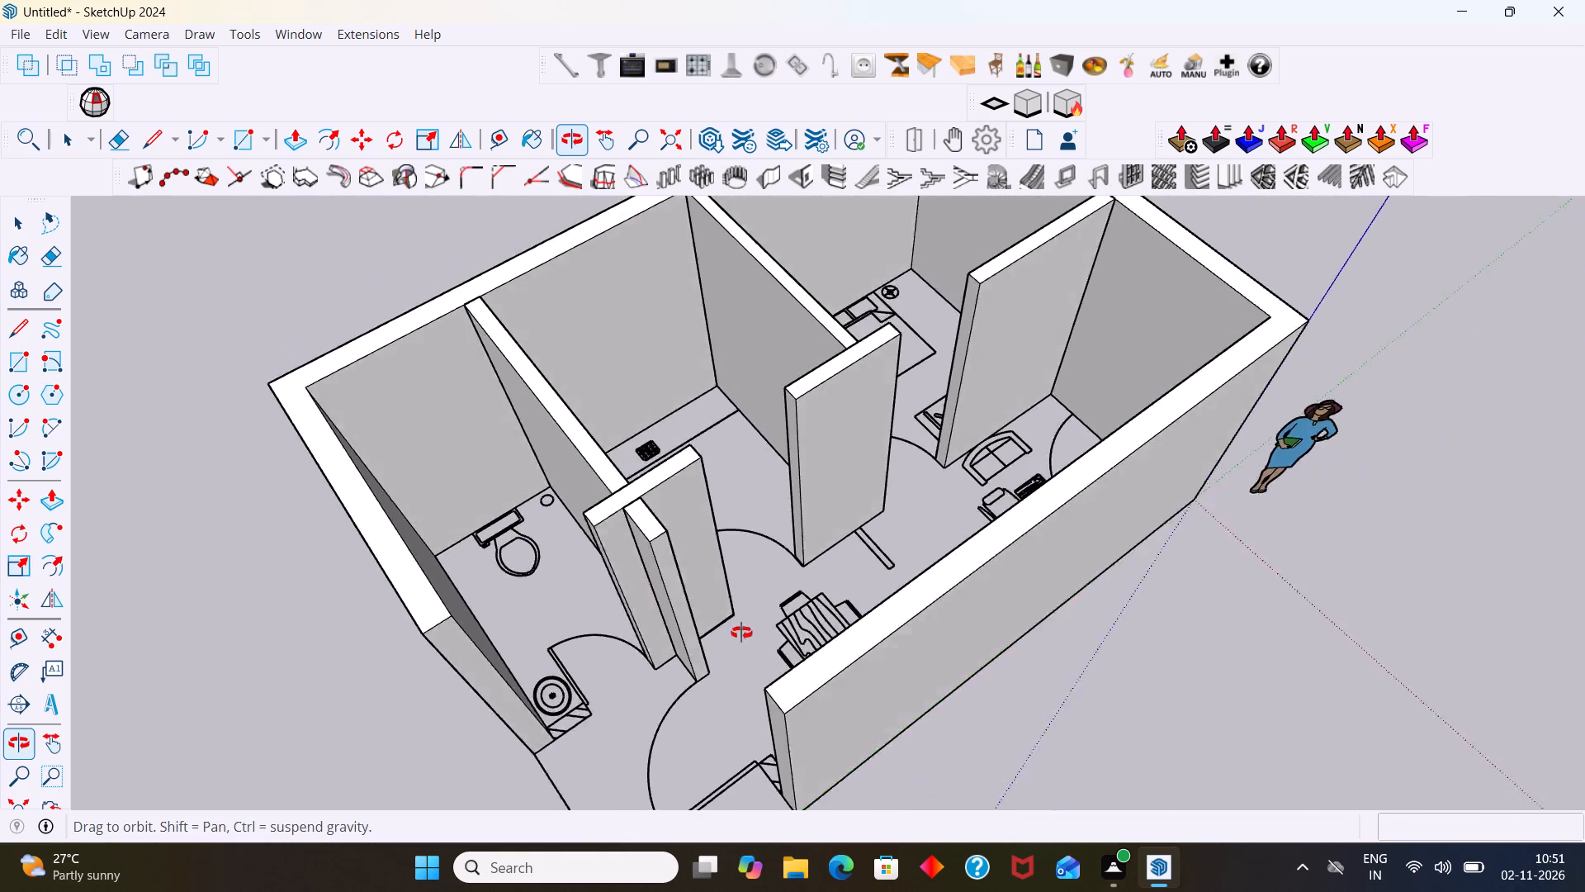
Examine the living and dining area, the partitions and the bedroom with its wardrobe from above and up close.
drag(741, 633, 821, 633)
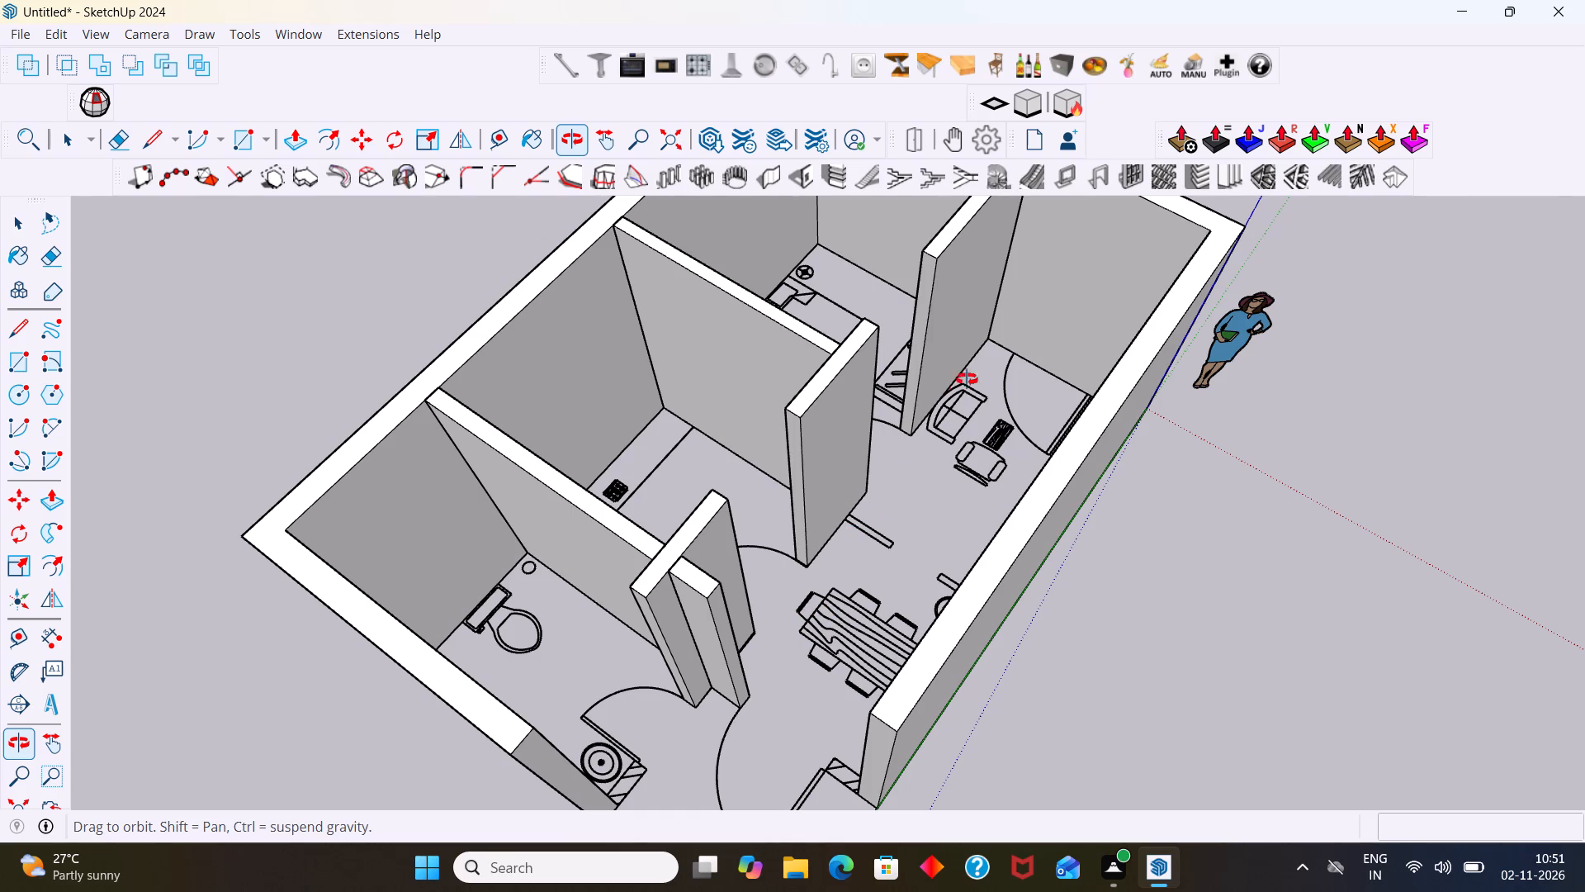
drag(1095, 428, 1143, 437)
drag(1143, 437, 1519, 442)
drag(918, 420, 1144, 363)
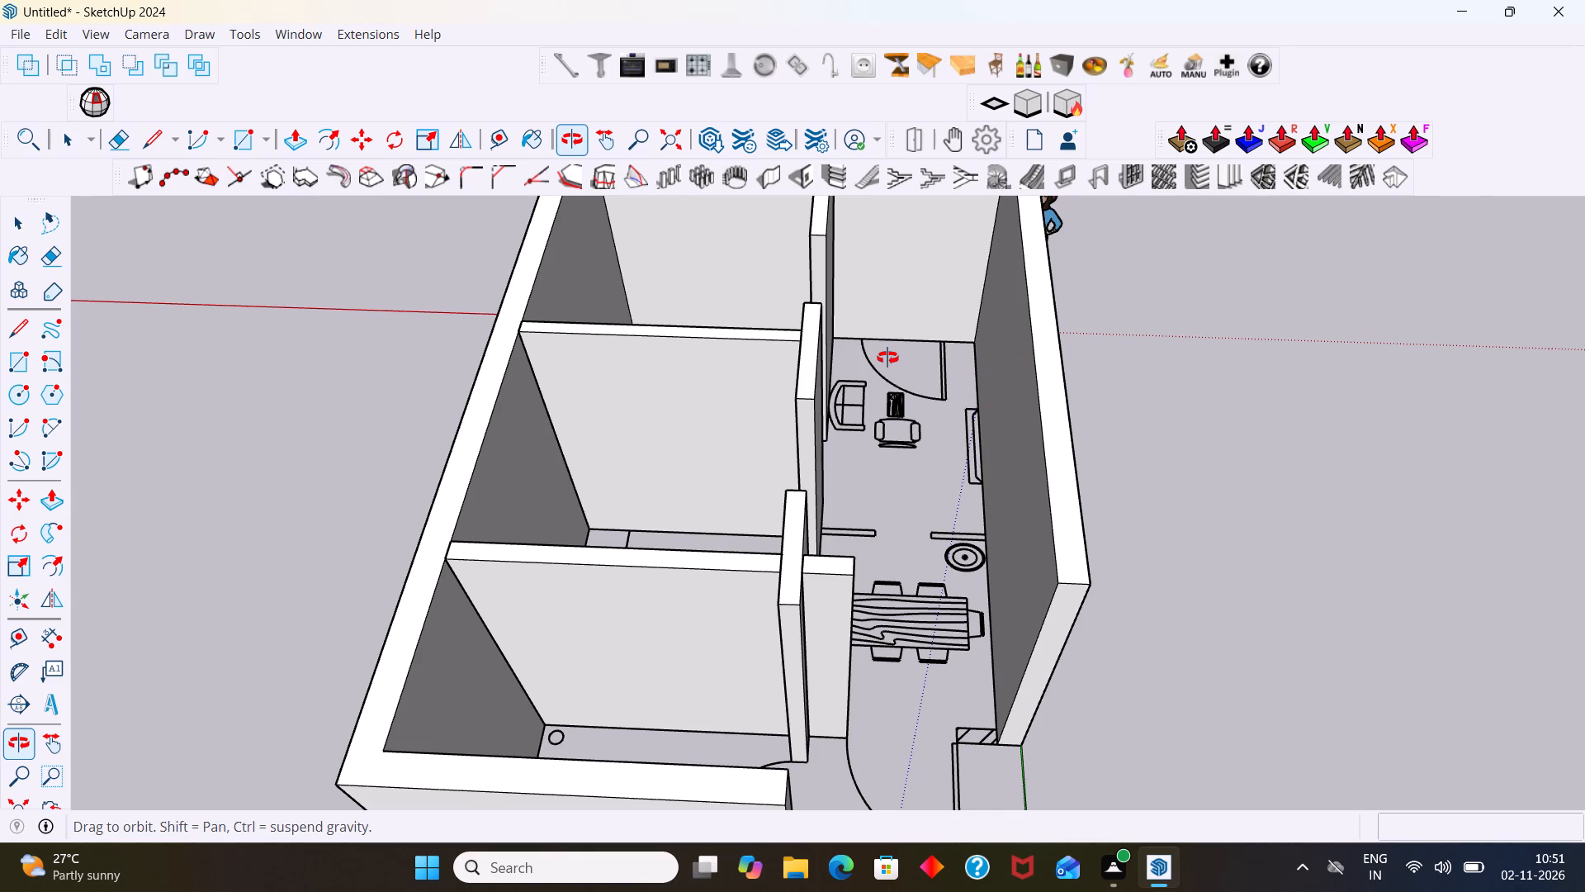
scroll(891, 365, up, 4)
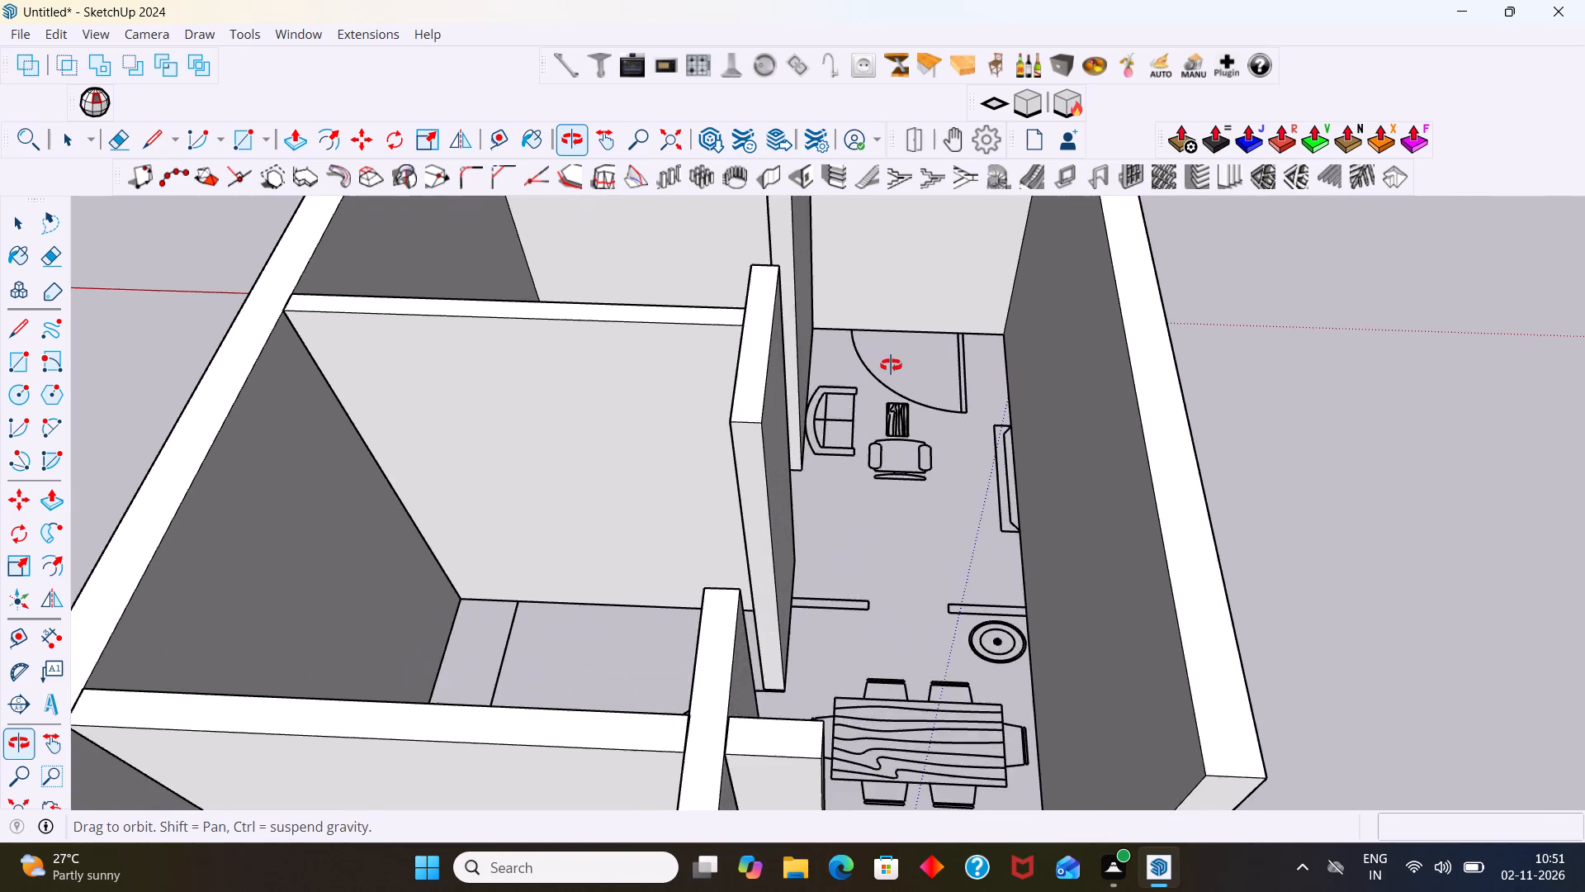
scroll(974, 348, up, 5)
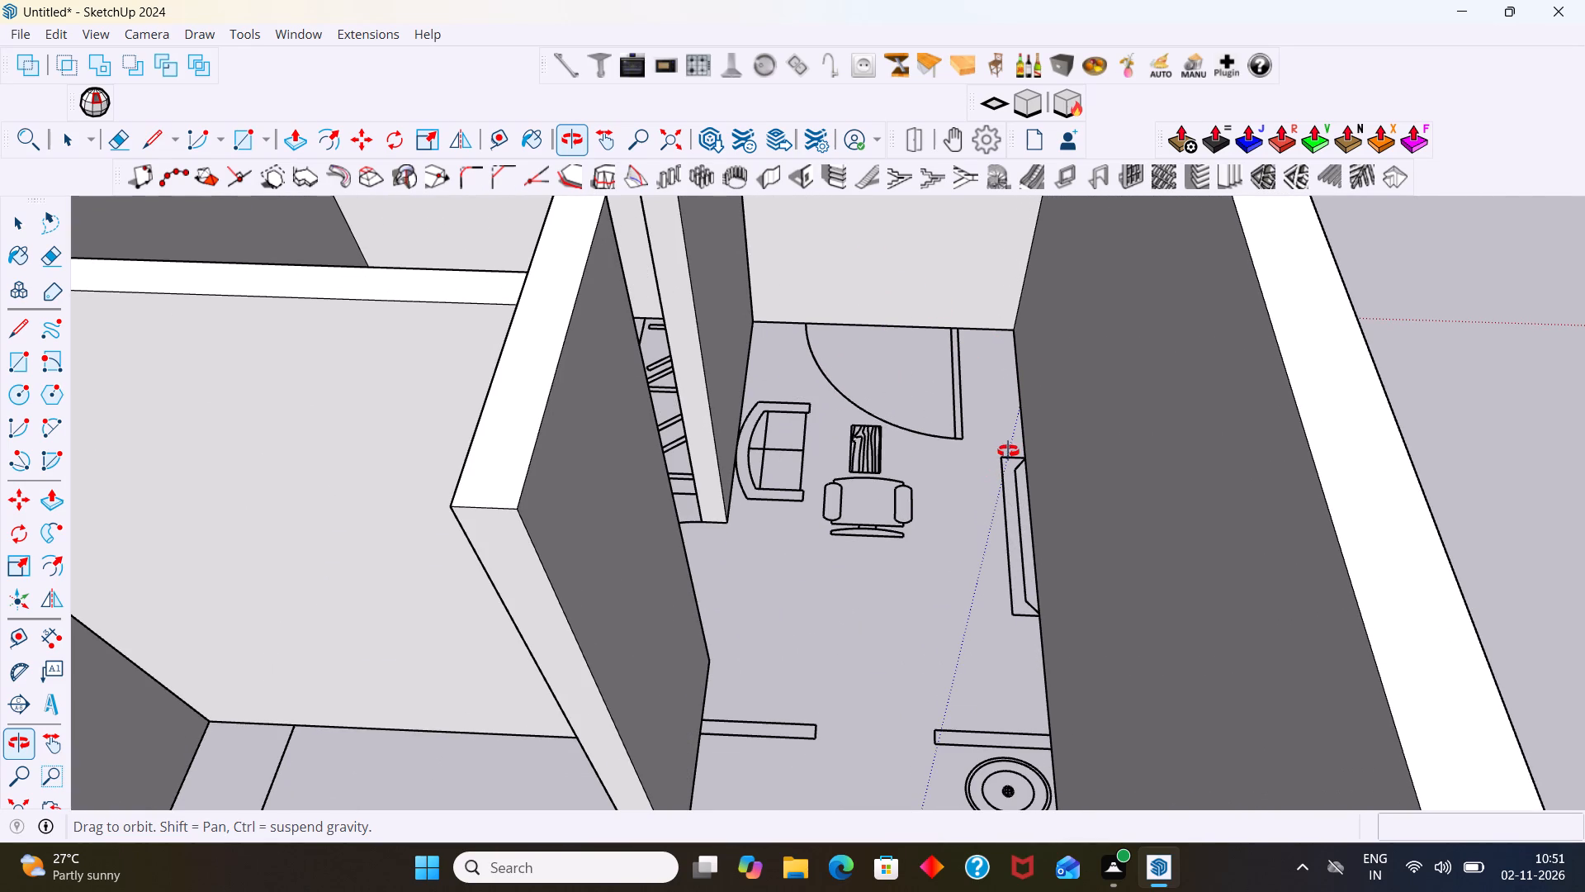
scroll(920, 469, down, 6)
drag(641, 553, 657, 588)
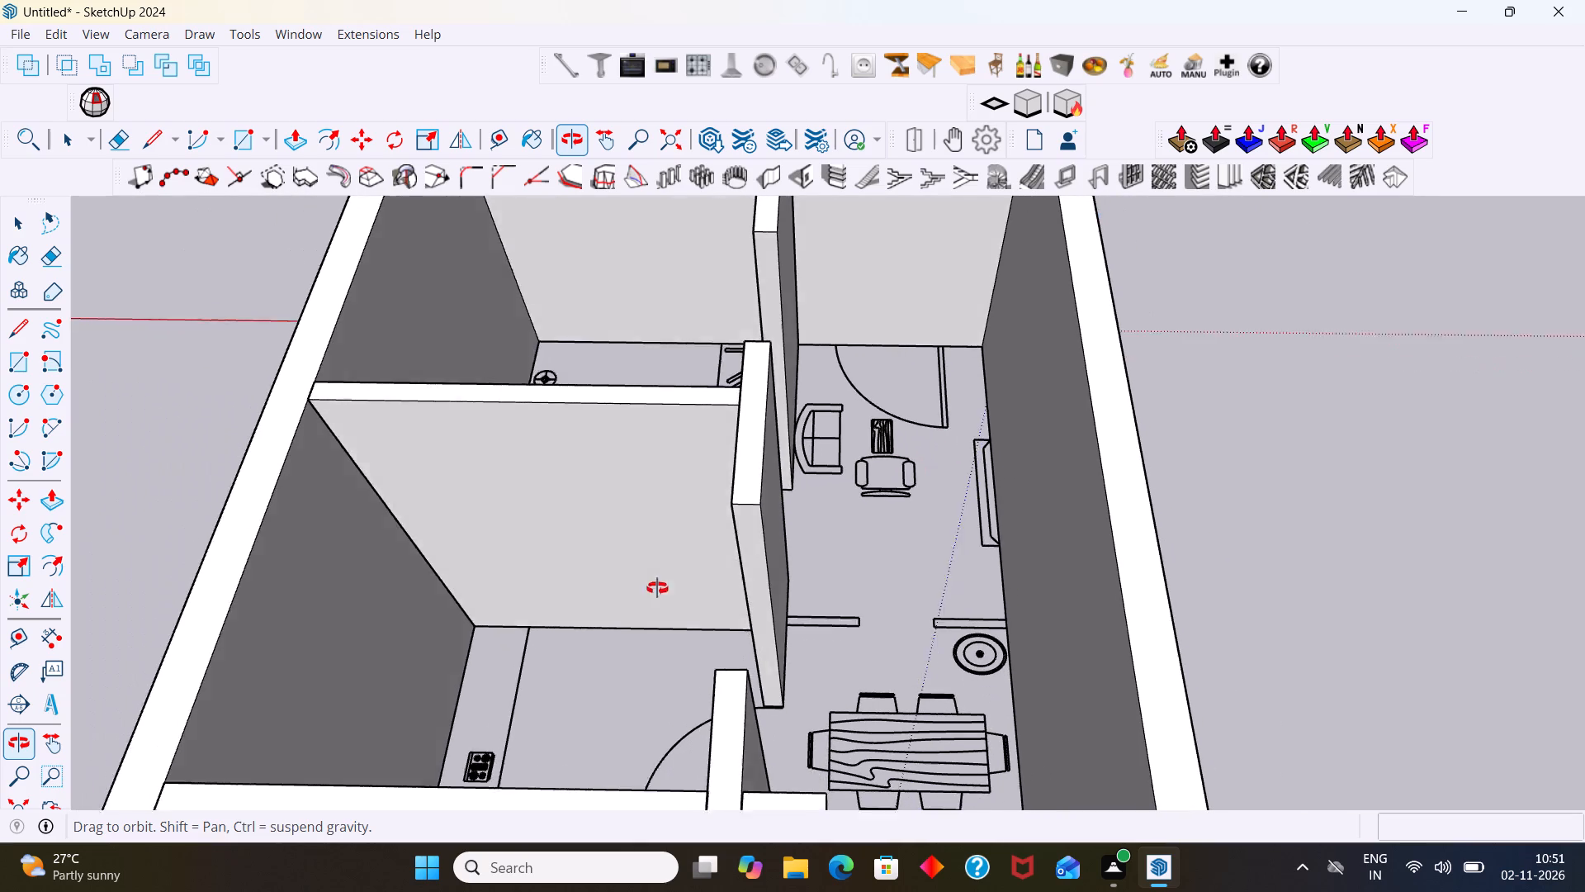
drag(657, 588, 660, 624)
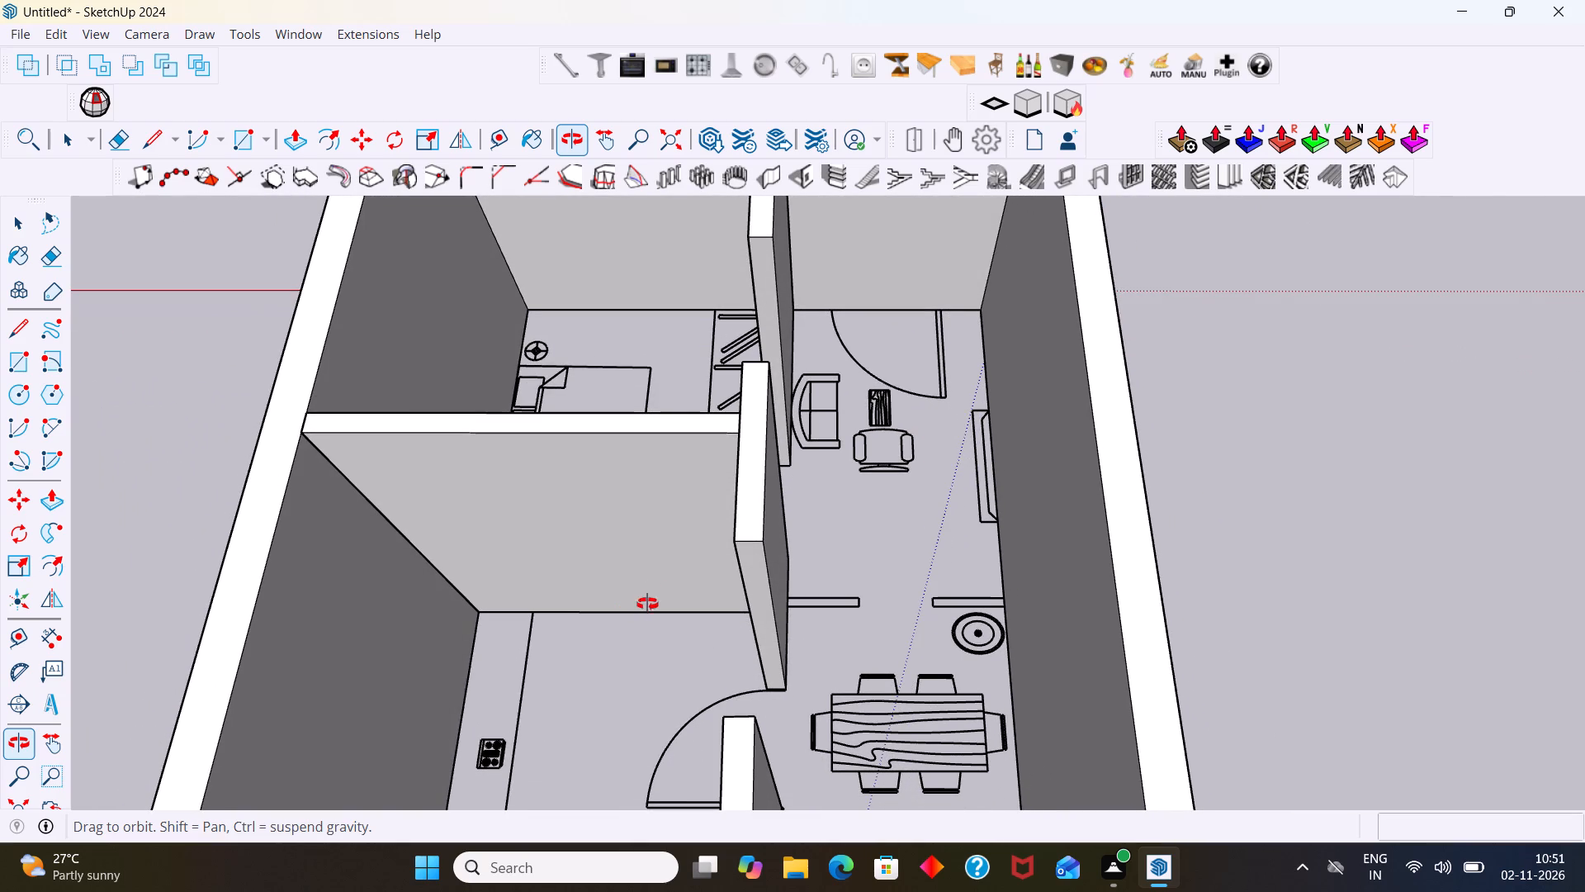
scroll(717, 285, up, 9)
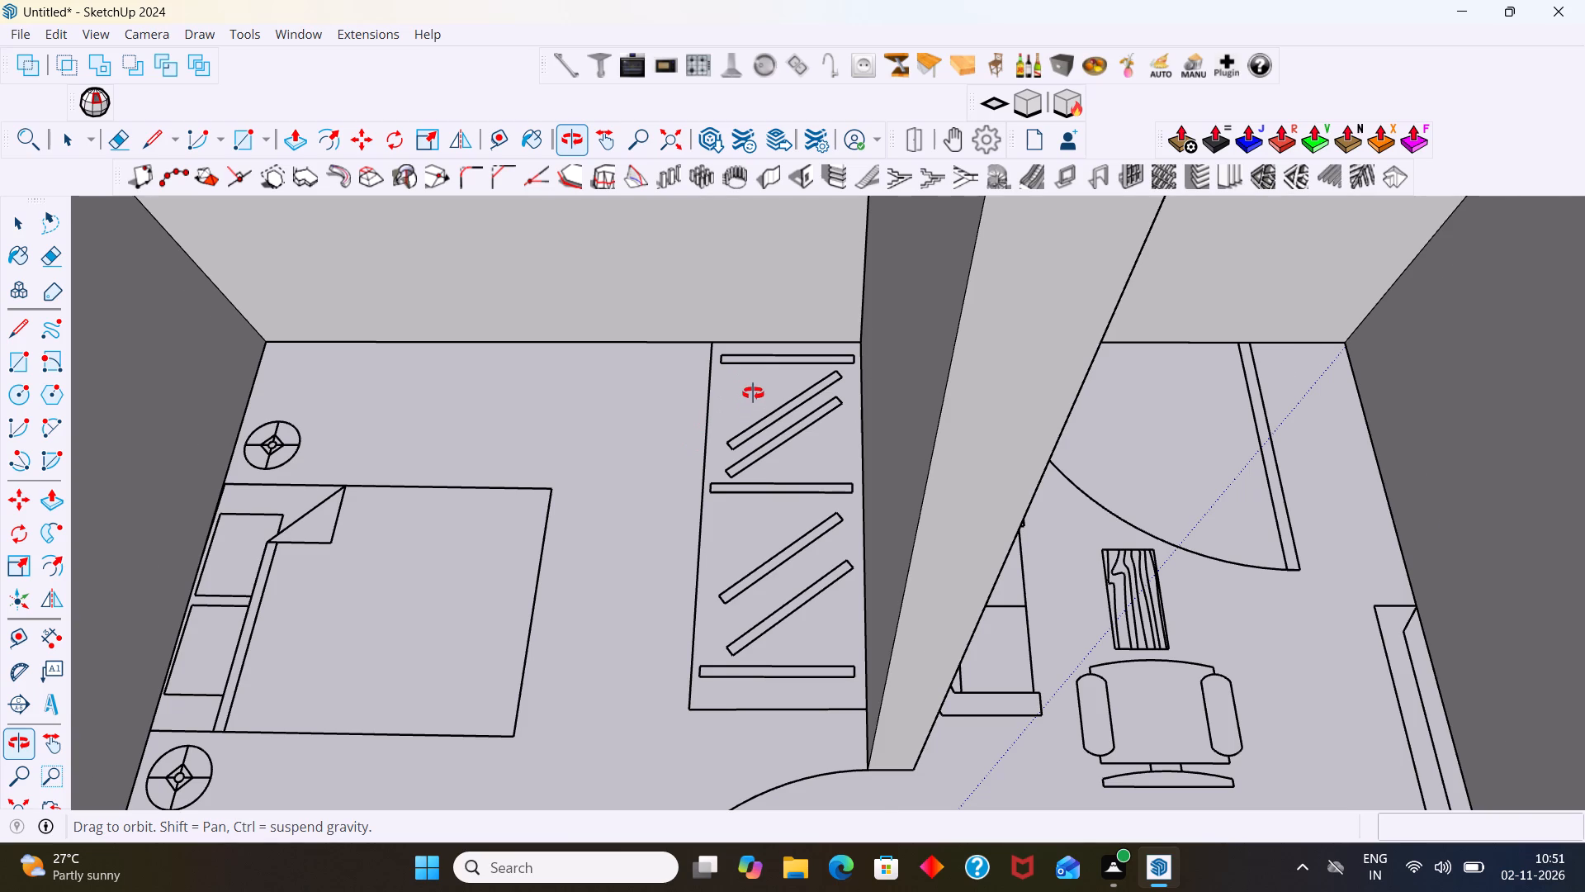
scroll(753, 393, up, 4)
scroll(742, 415, down, 12)
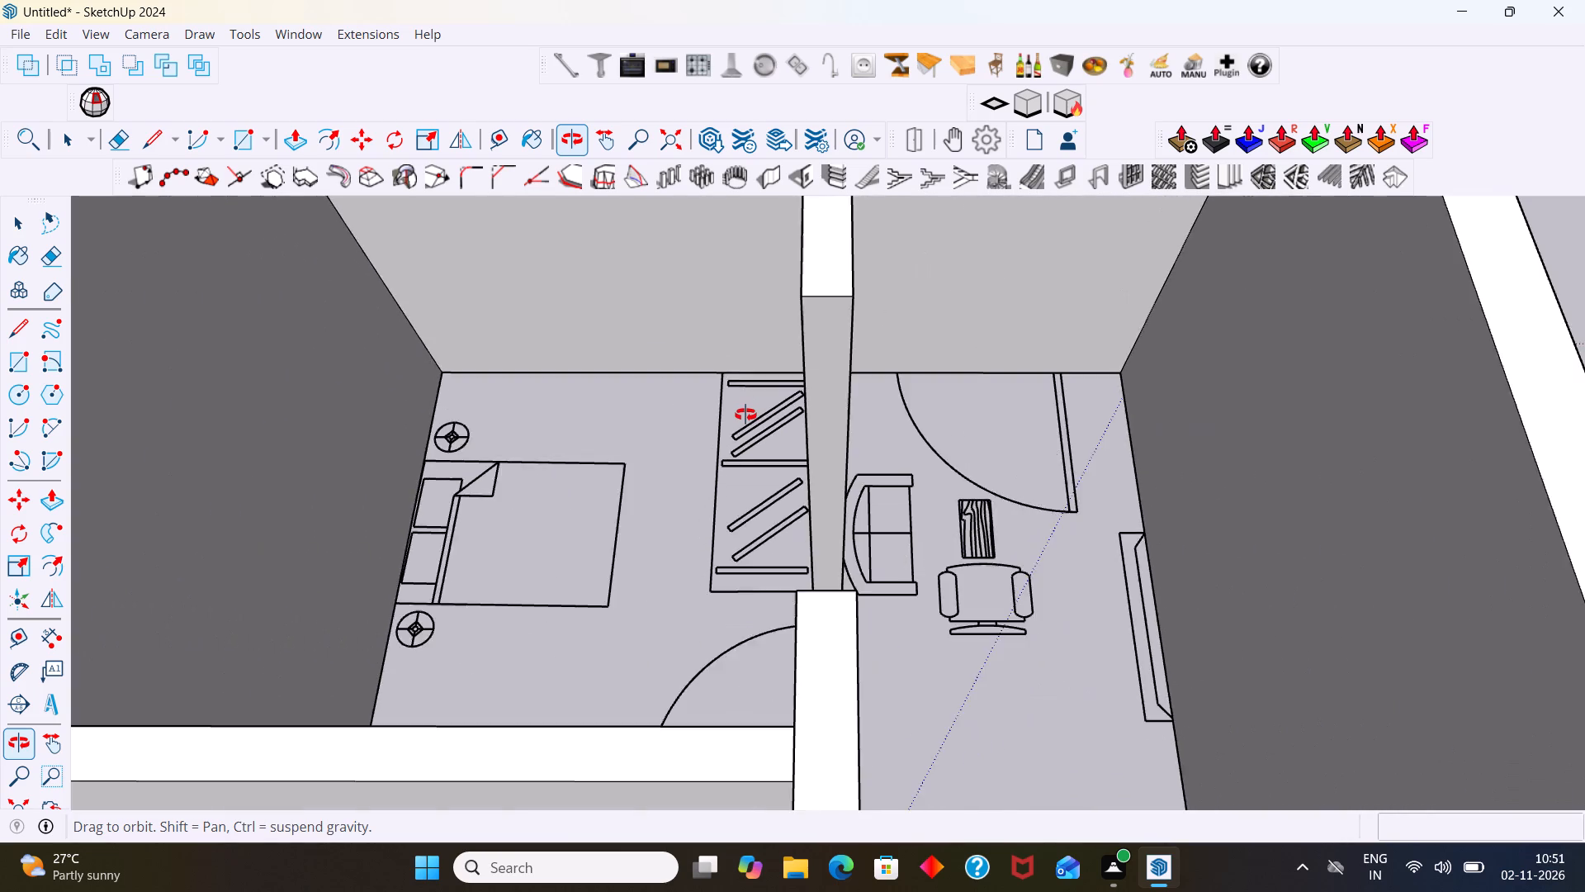
scroll(745, 415, down, 5)
Examine the crossing partitions between the bathroom, kitchen and dining area from above the long outer wall.
drag(700, 482, 438, 391)
drag(719, 465, 481, 528)
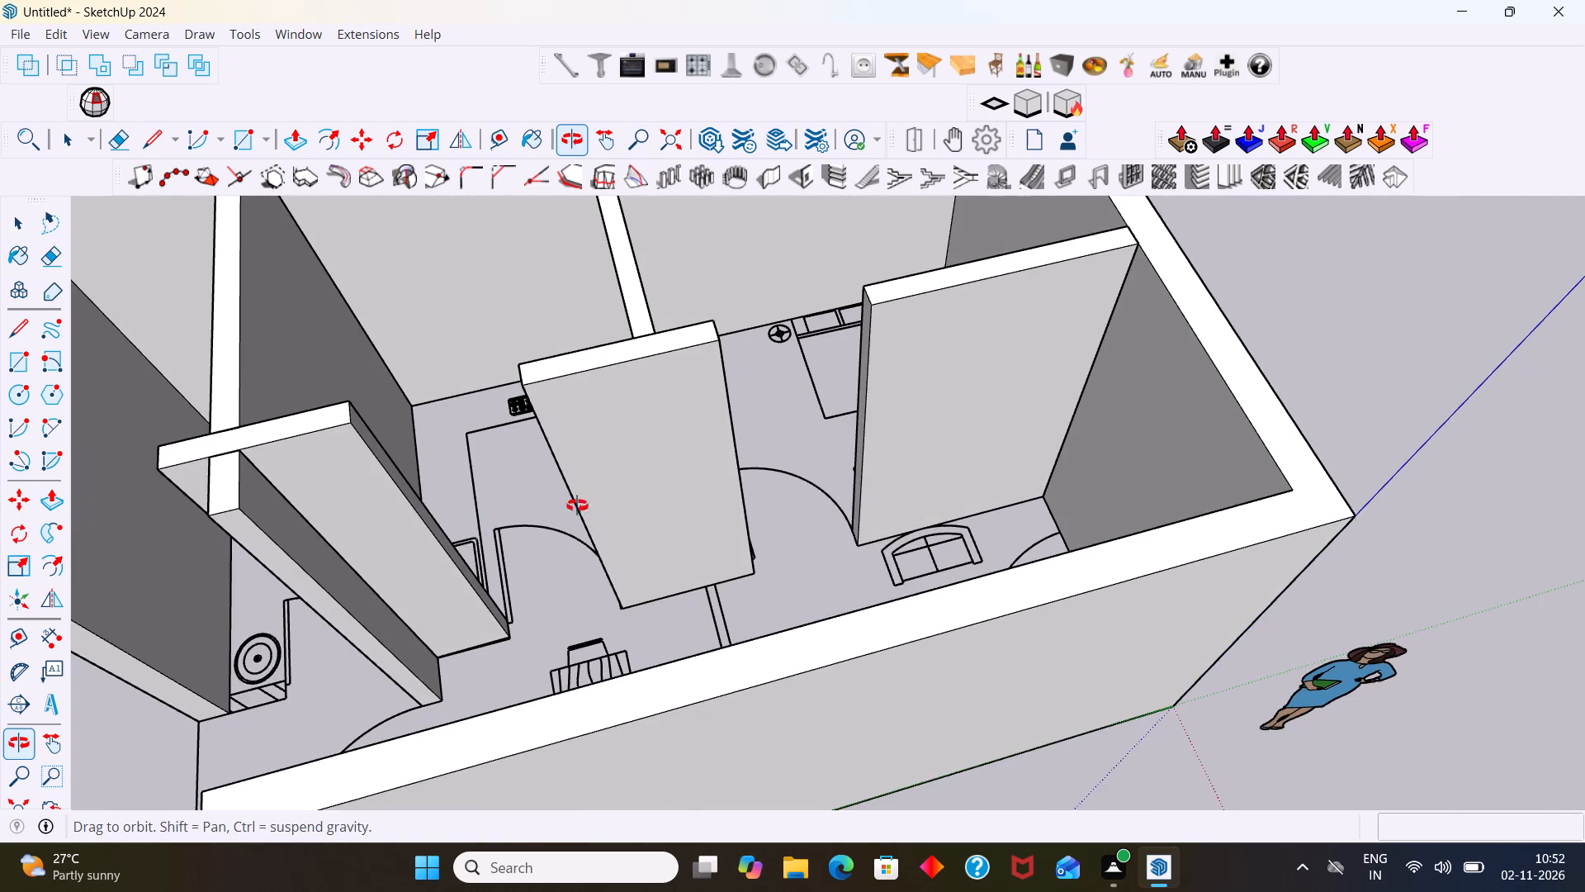
drag(713, 474, 665, 549)
scroll(592, 373, down, 6)
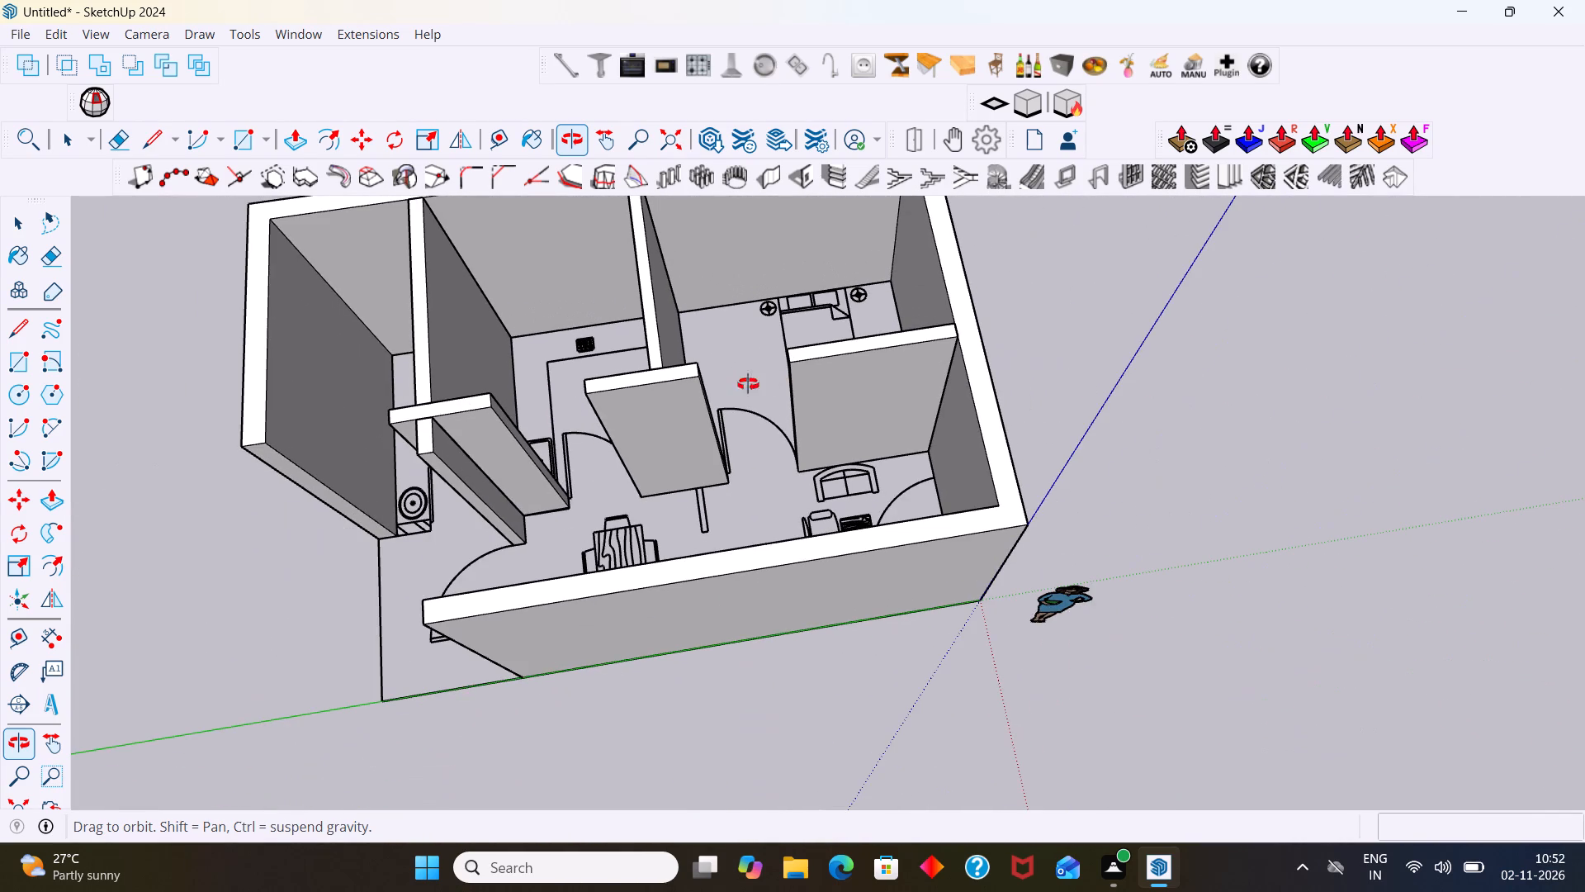
scroll(275, 444, up, 6)
scroll(492, 399, up, 5)
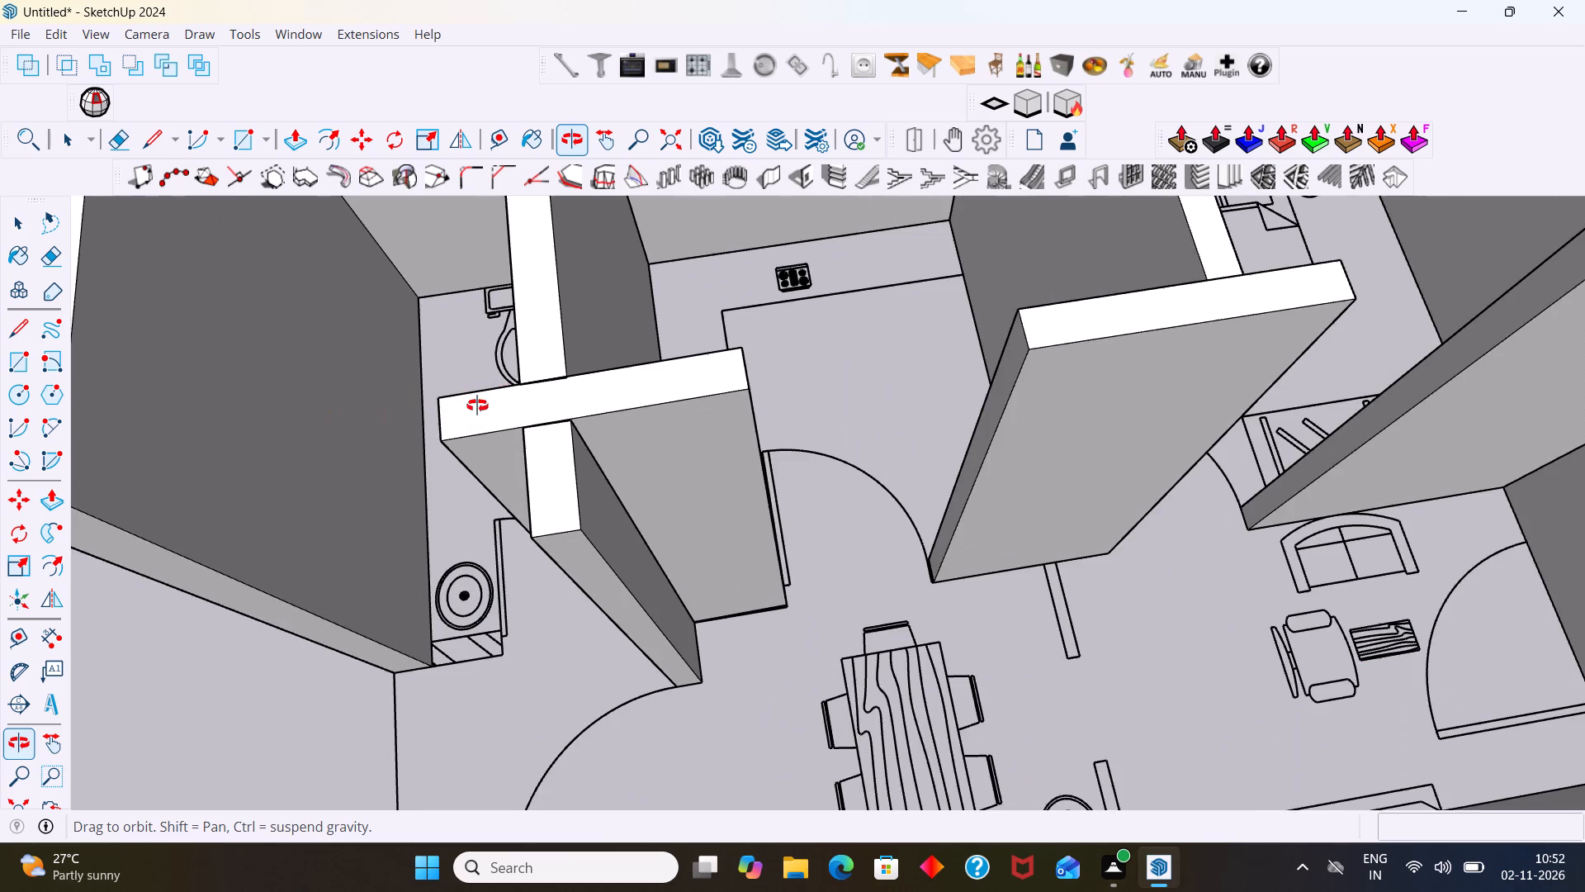
drag(419, 419, 556, 424)
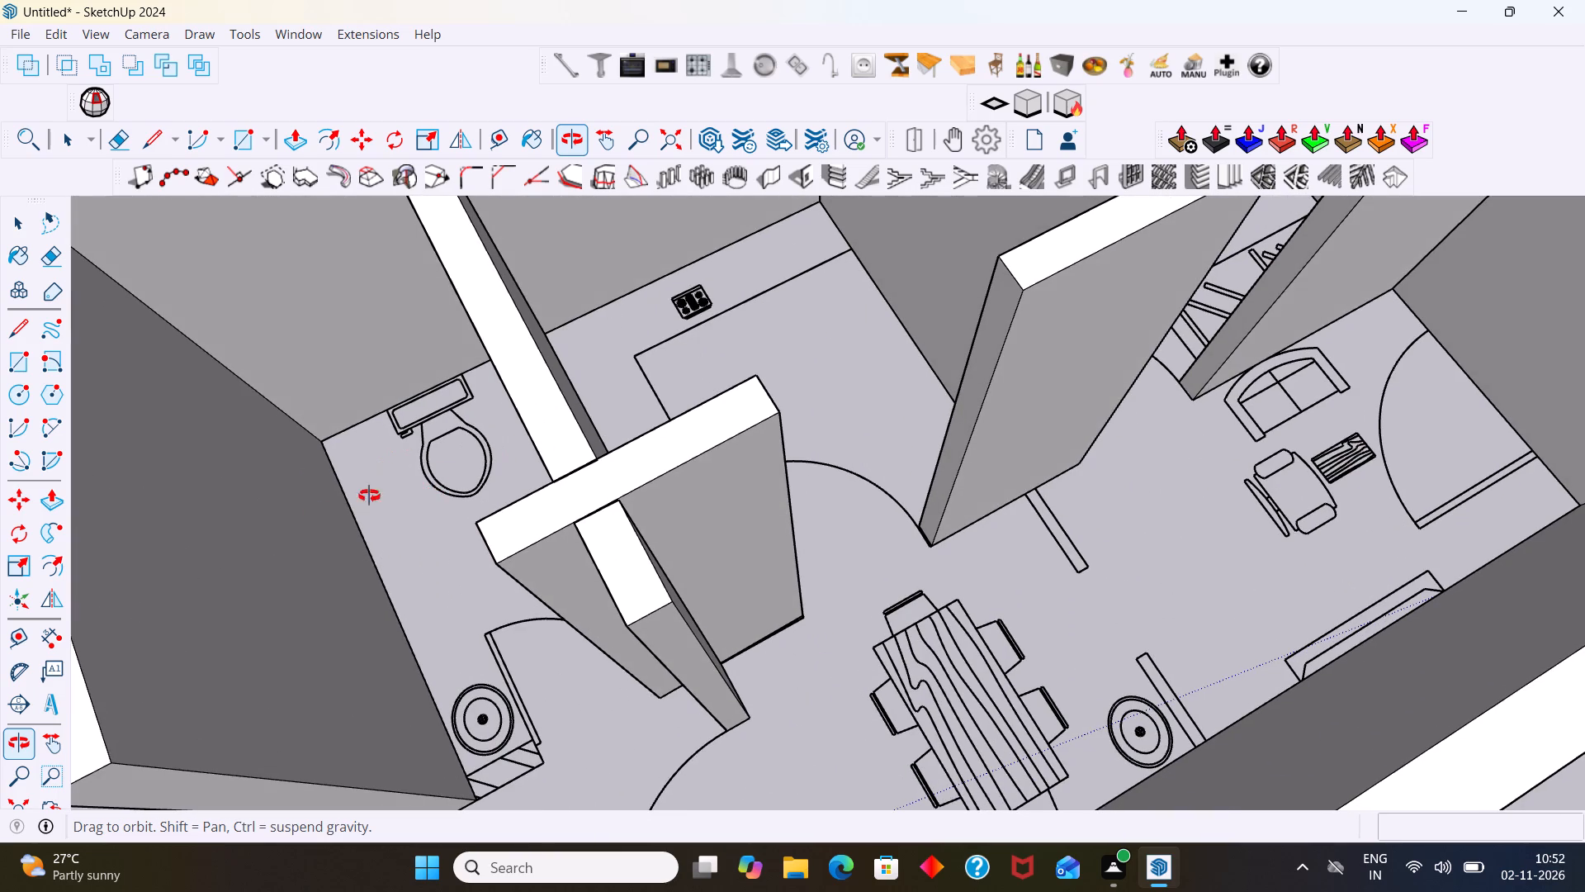
scroll(785, 463, down, 5)
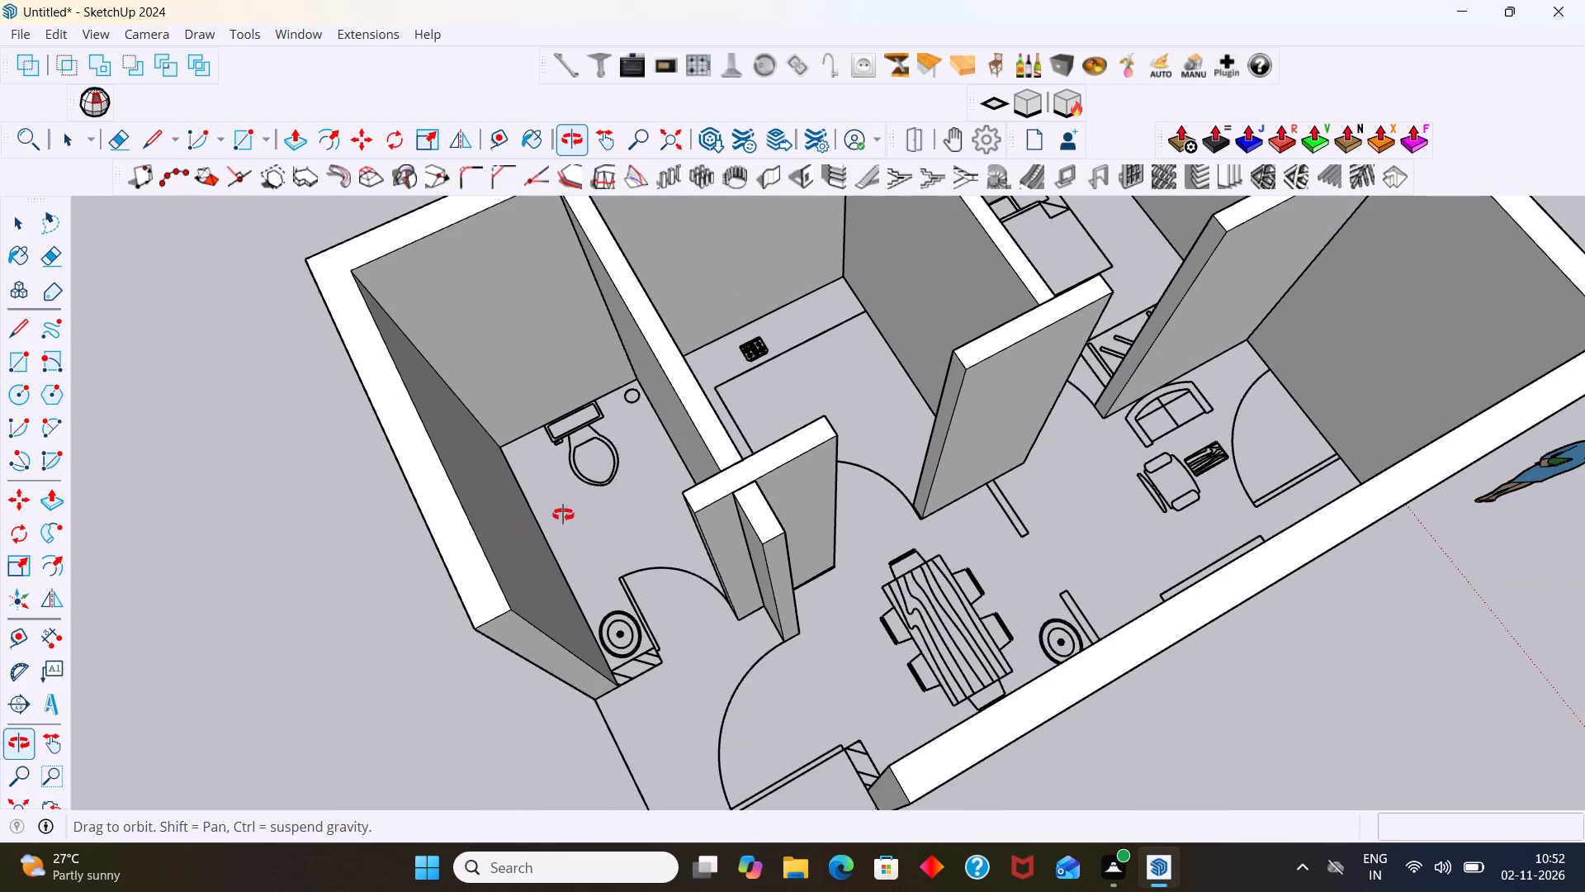
Examine the whole house model from a distance, circling it to check the outer walls and entrance opening.
scroll(1106, 501, down, 4)
drag(1392, 443, 850, 435)
drag(1106, 487, 969, 332)
scroll(986, 478, down, 7)
drag(1100, 595, 1061, 595)
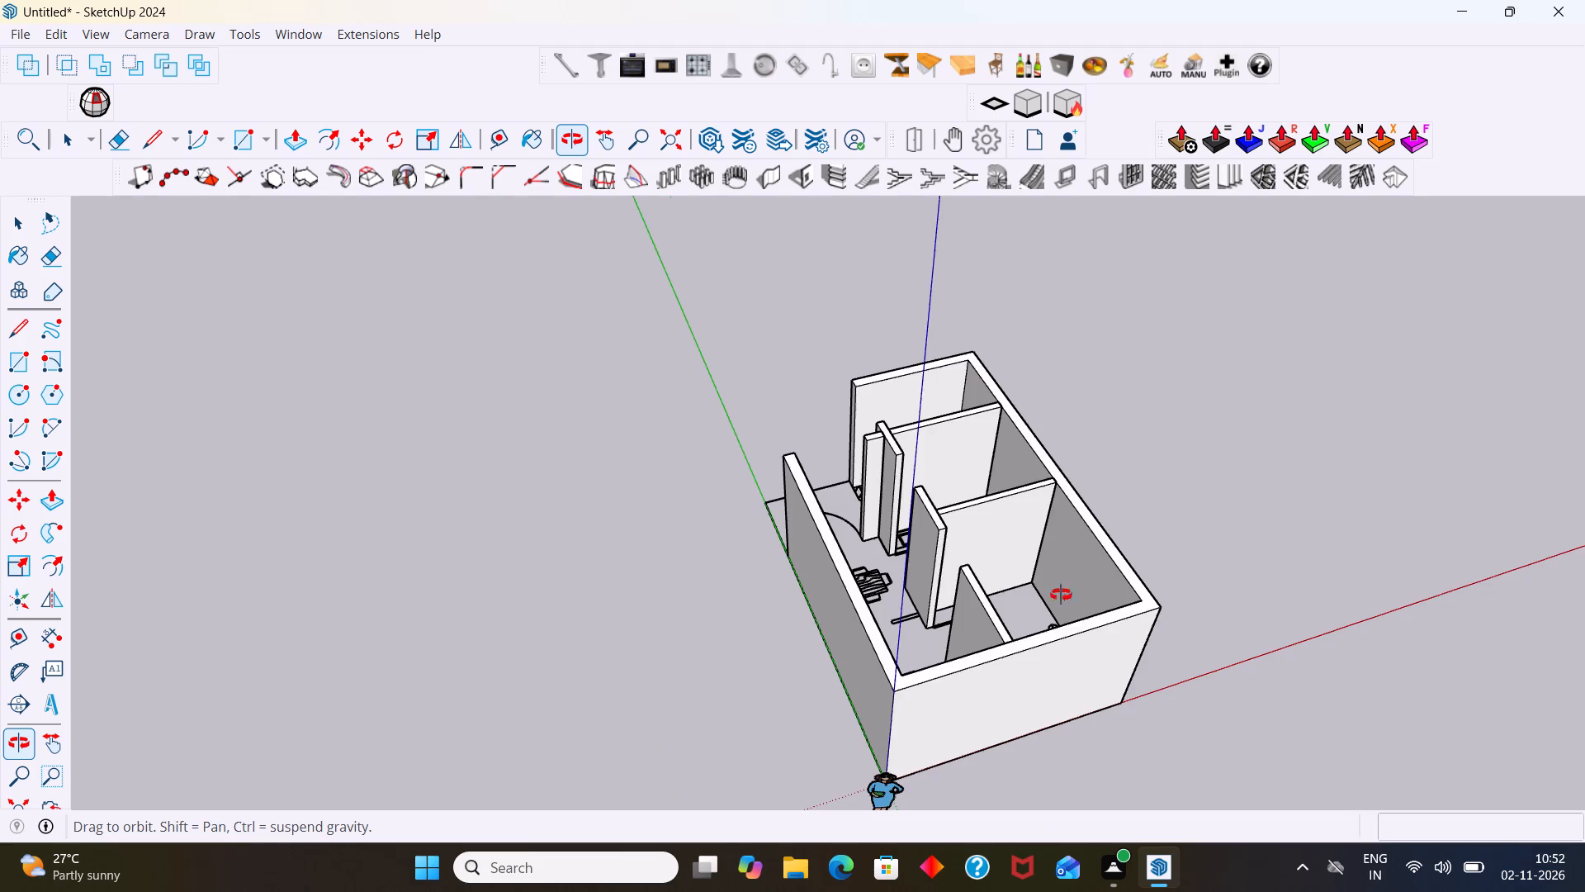
drag(1061, 595, 925, 567)
scroll(1002, 584, down, 4)
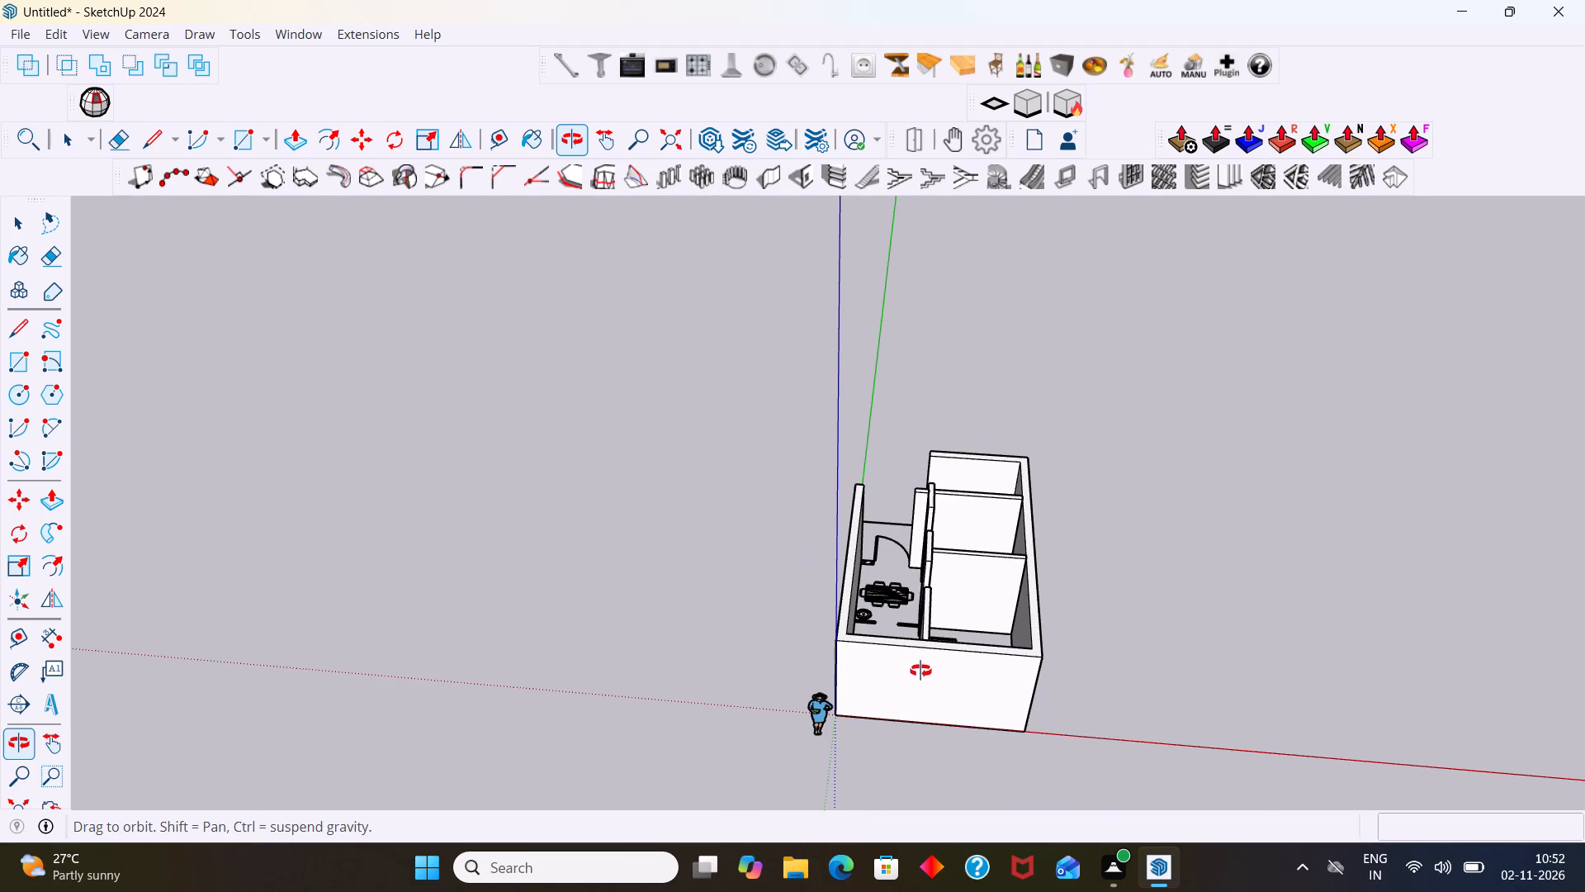
drag(934, 562, 1065, 614)
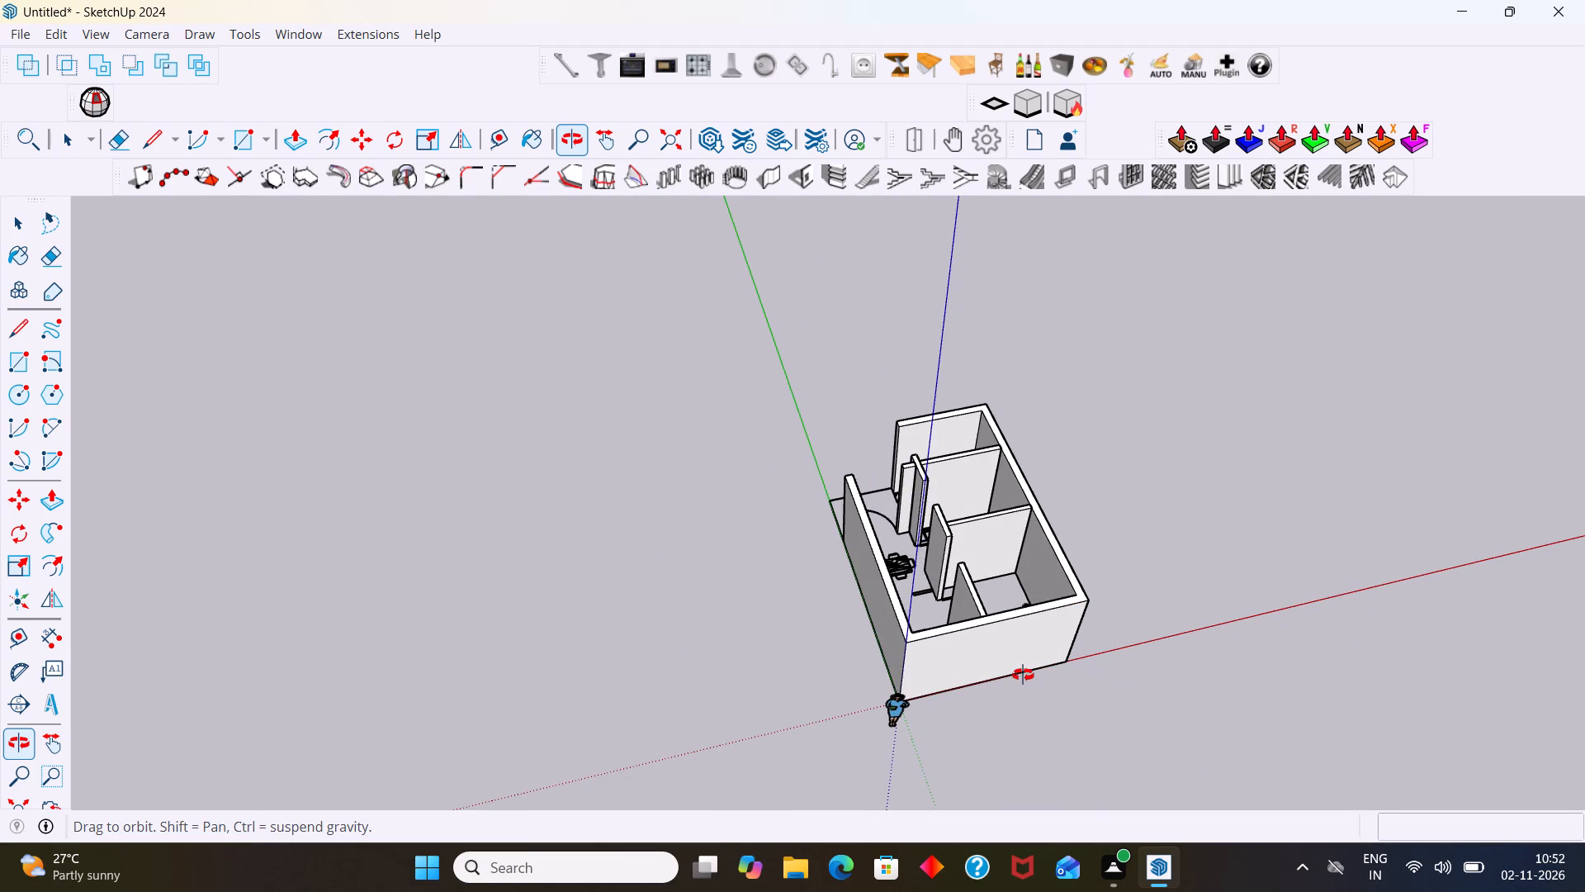
drag(811, 652, 1100, 628)
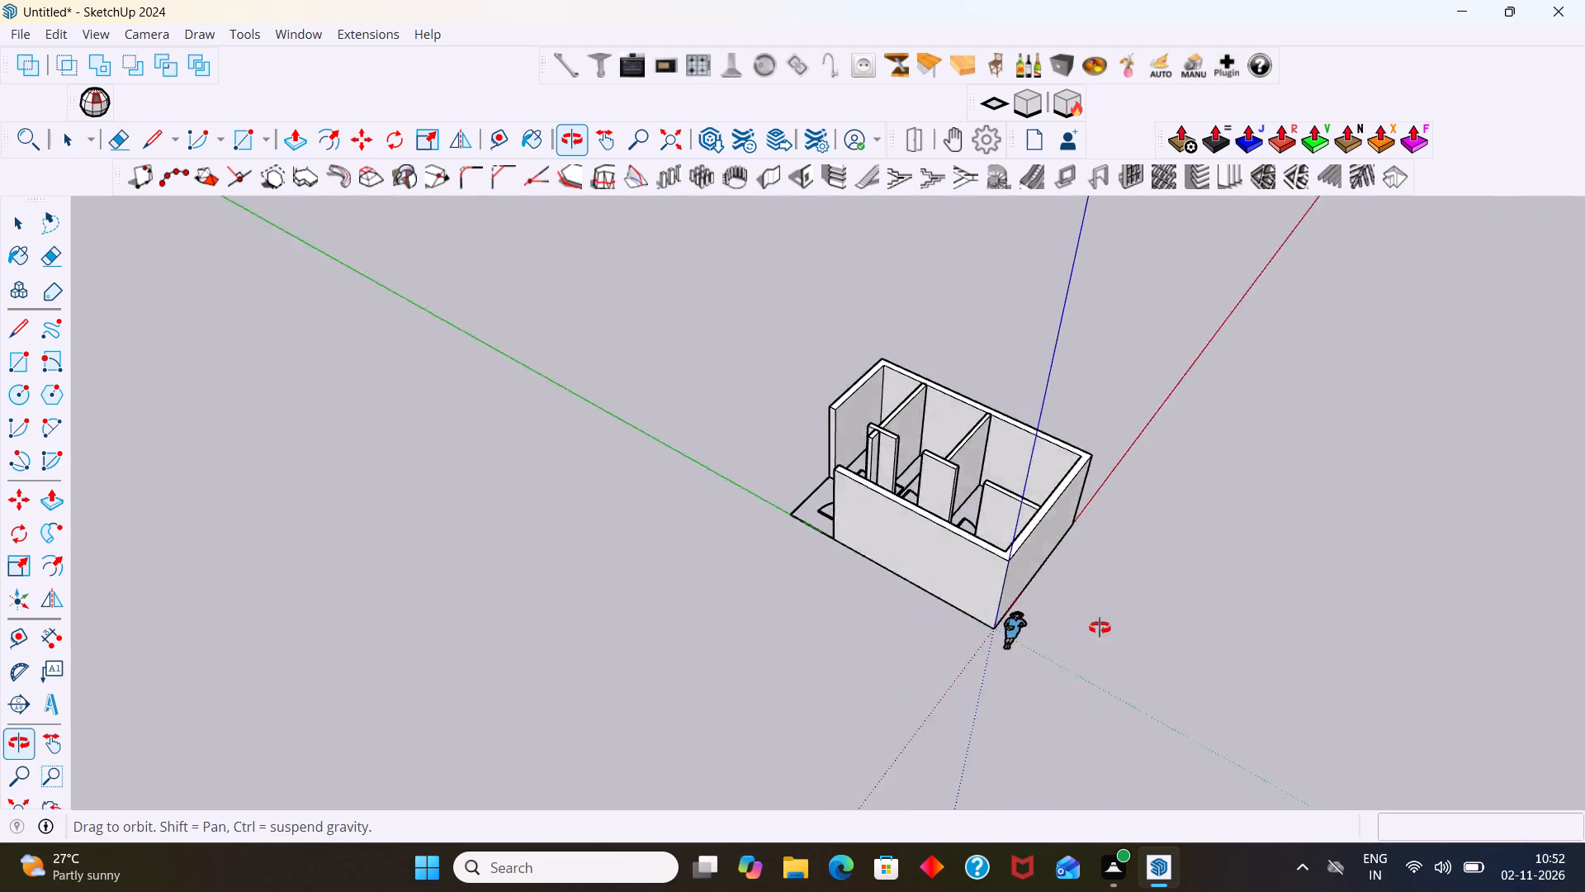
drag(1100, 628, 1191, 601)
scroll(861, 411, up, 11)
scroll(965, 536, down, 2)
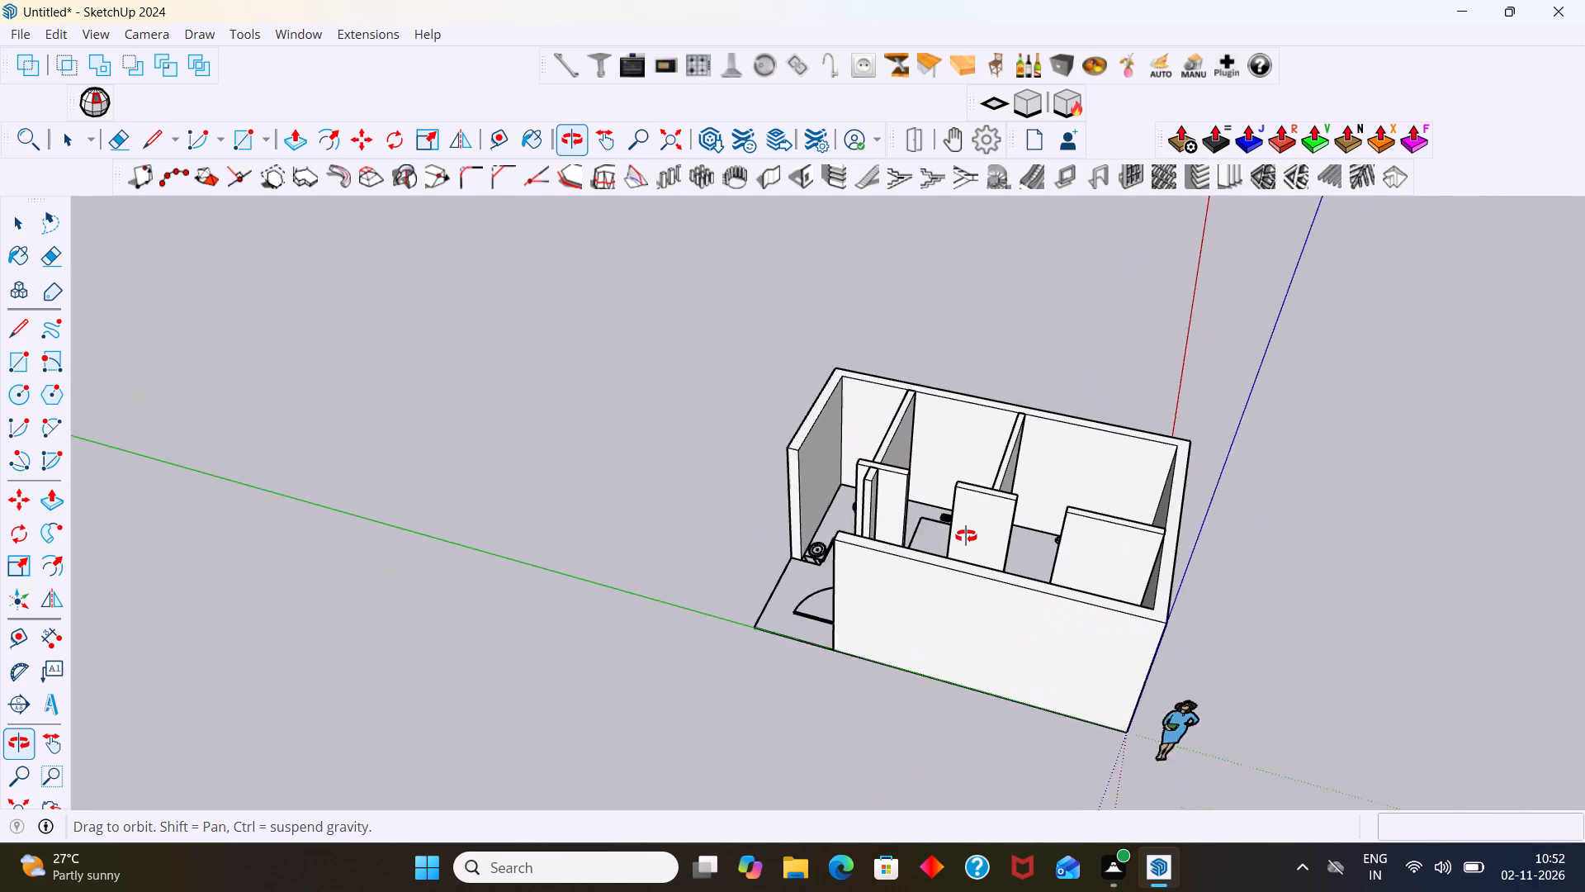
scroll(966, 536, down, 2)
scroll(966, 536, up, 5)
drag(884, 533, 1053, 578)
scroll(1009, 491, down, 3)
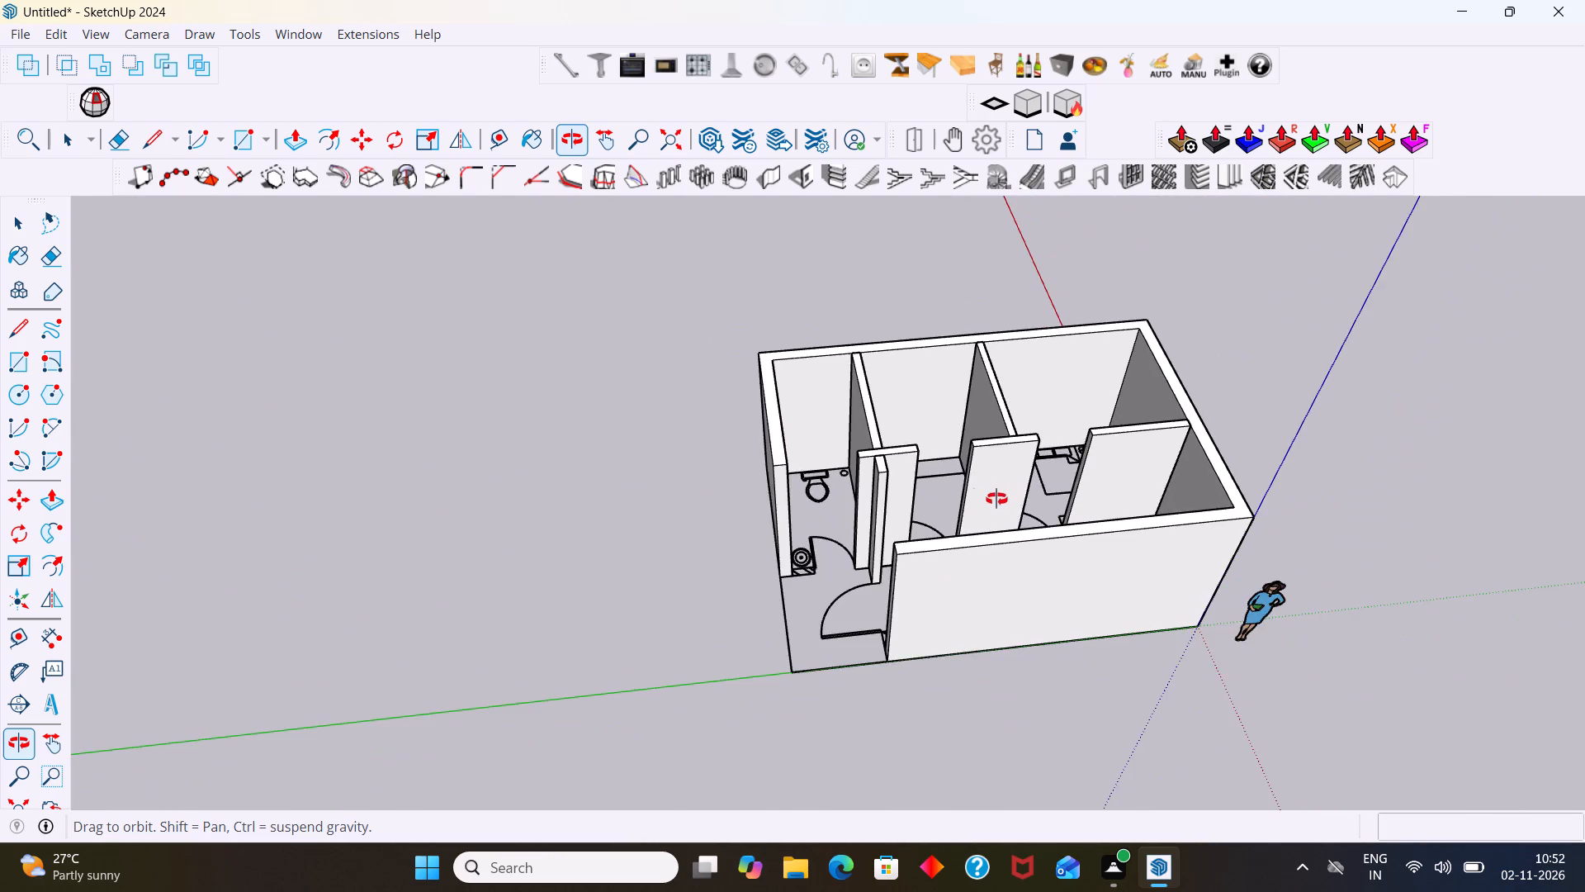
Examine the bathroom, kitchen and bedroom walls and partitions from above, looking in over the long living-room wall.
scroll(1063, 409, up, 7)
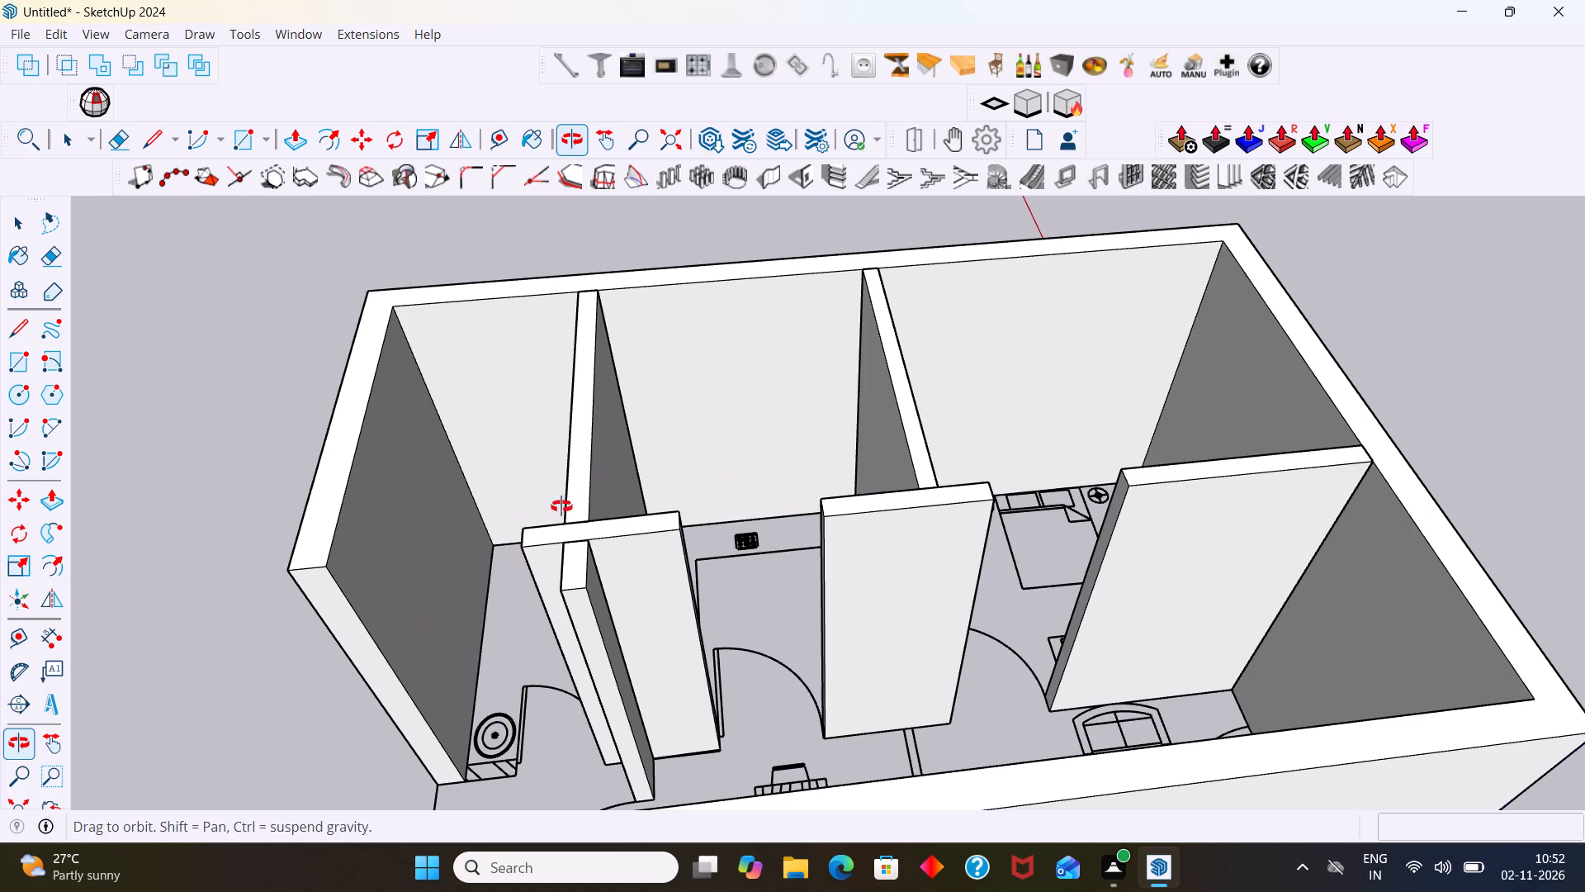
scroll(564, 531, down, 5)
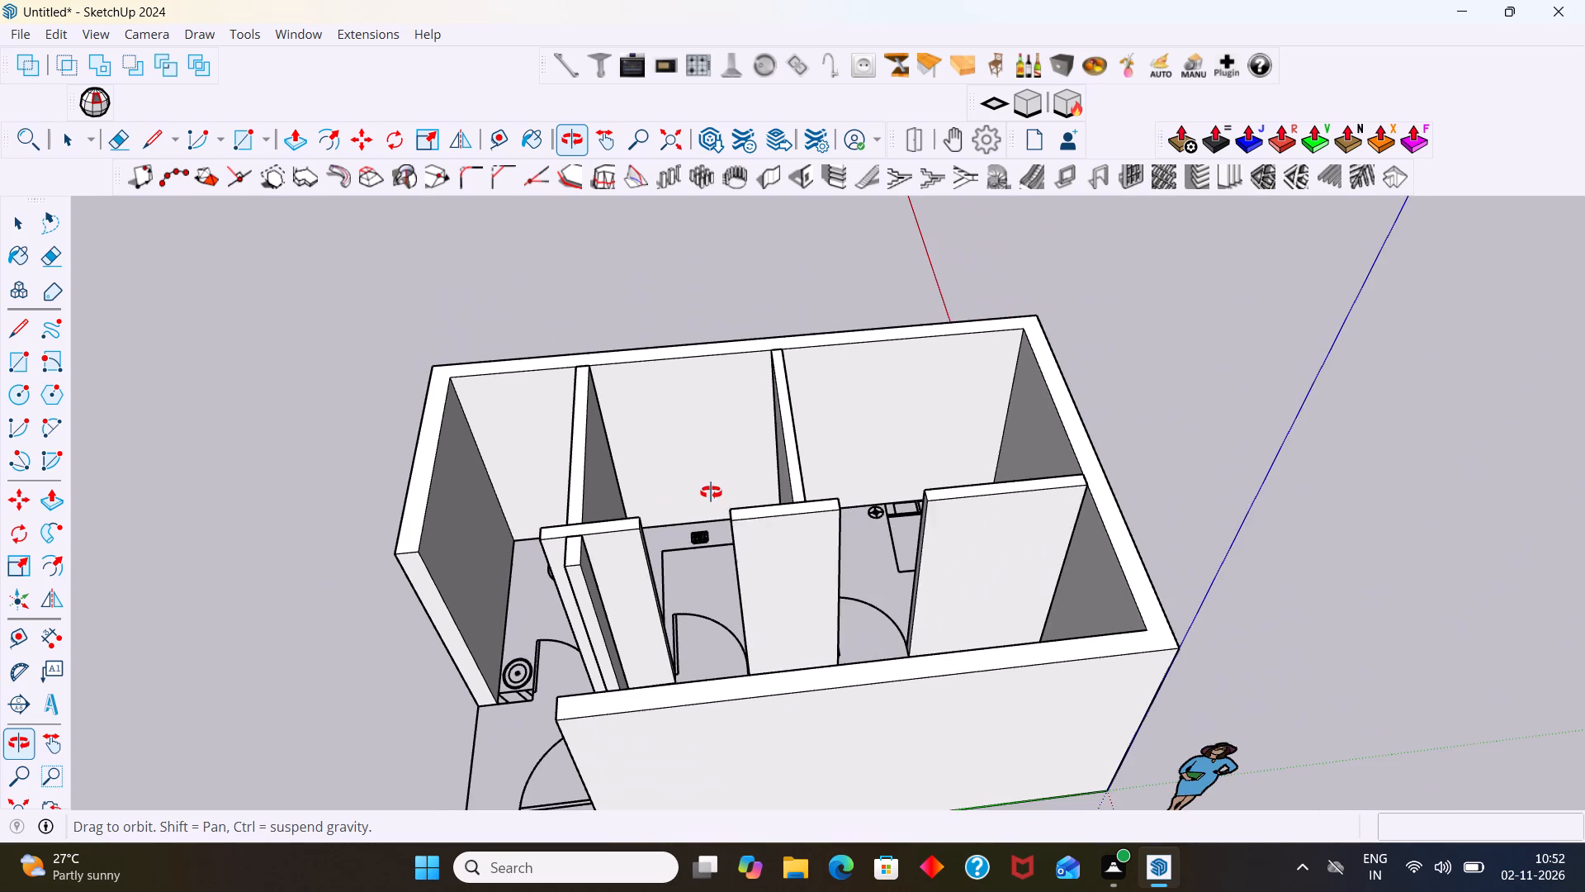
drag(711, 492, 726, 589)
scroll(500, 483, up, 5)
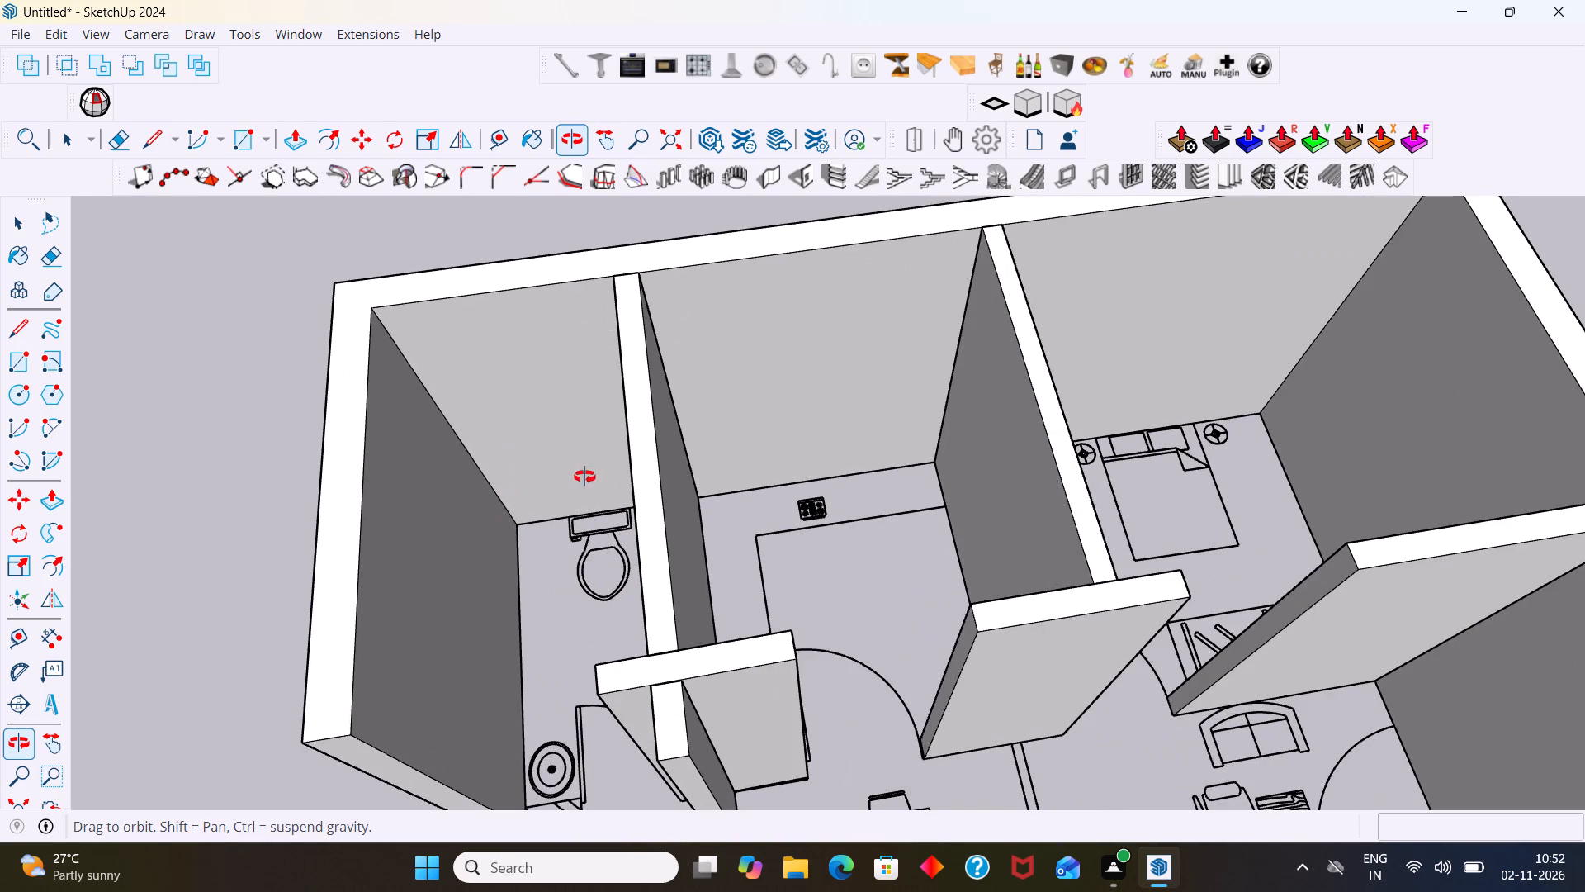
scroll(599, 468, down, 5)
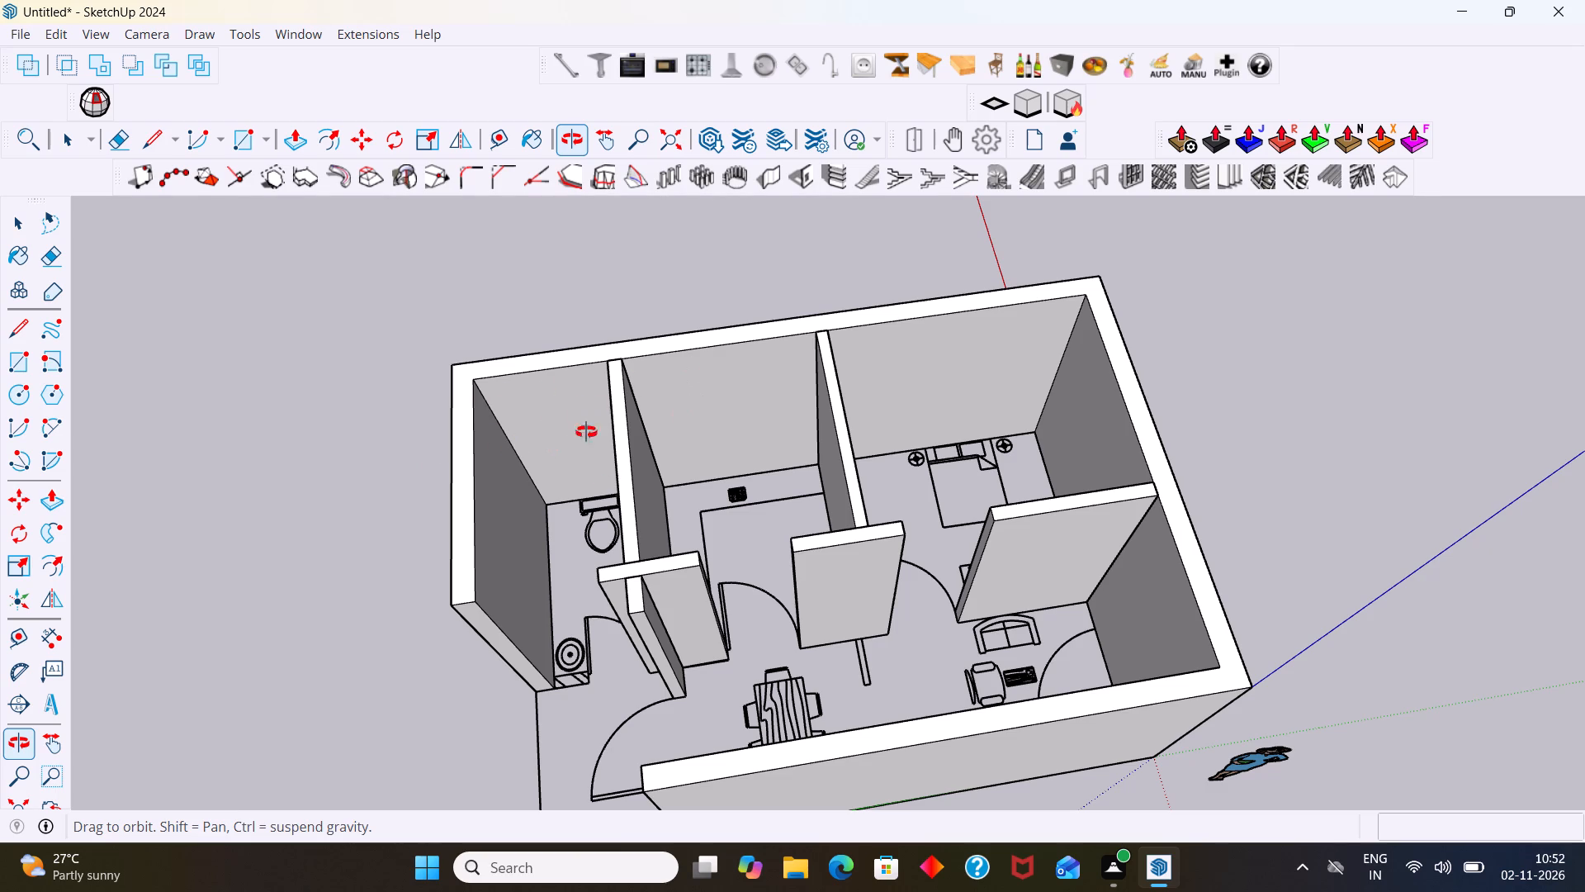
scroll(657, 504, down, 3)
scroll(569, 519, up, 3)
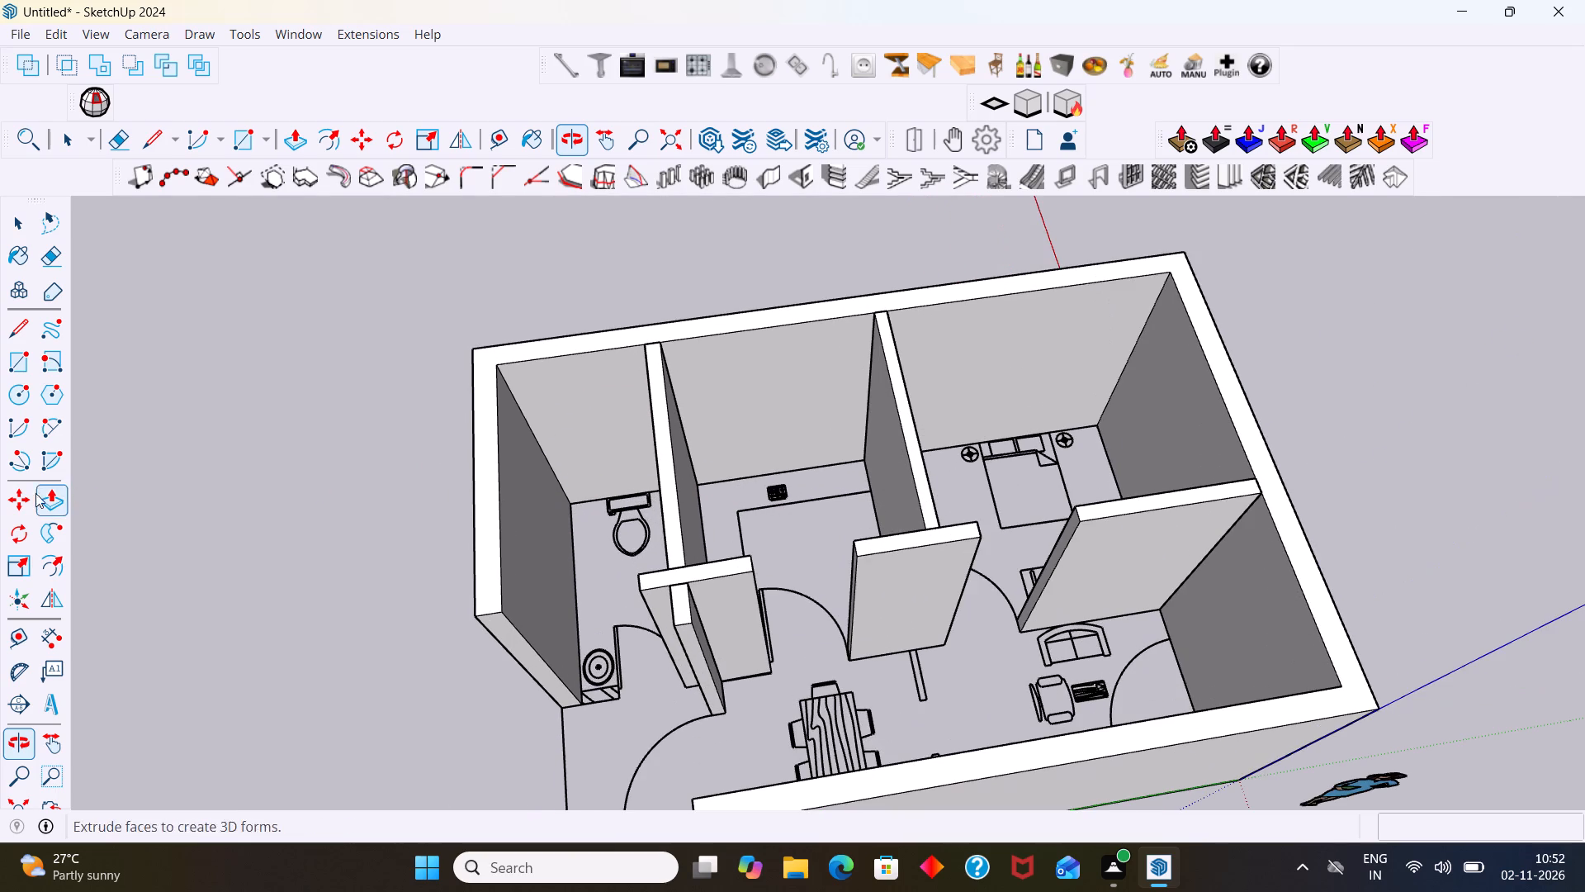
scroll(606, 563, up, 5)
scroll(622, 544, down, 4)
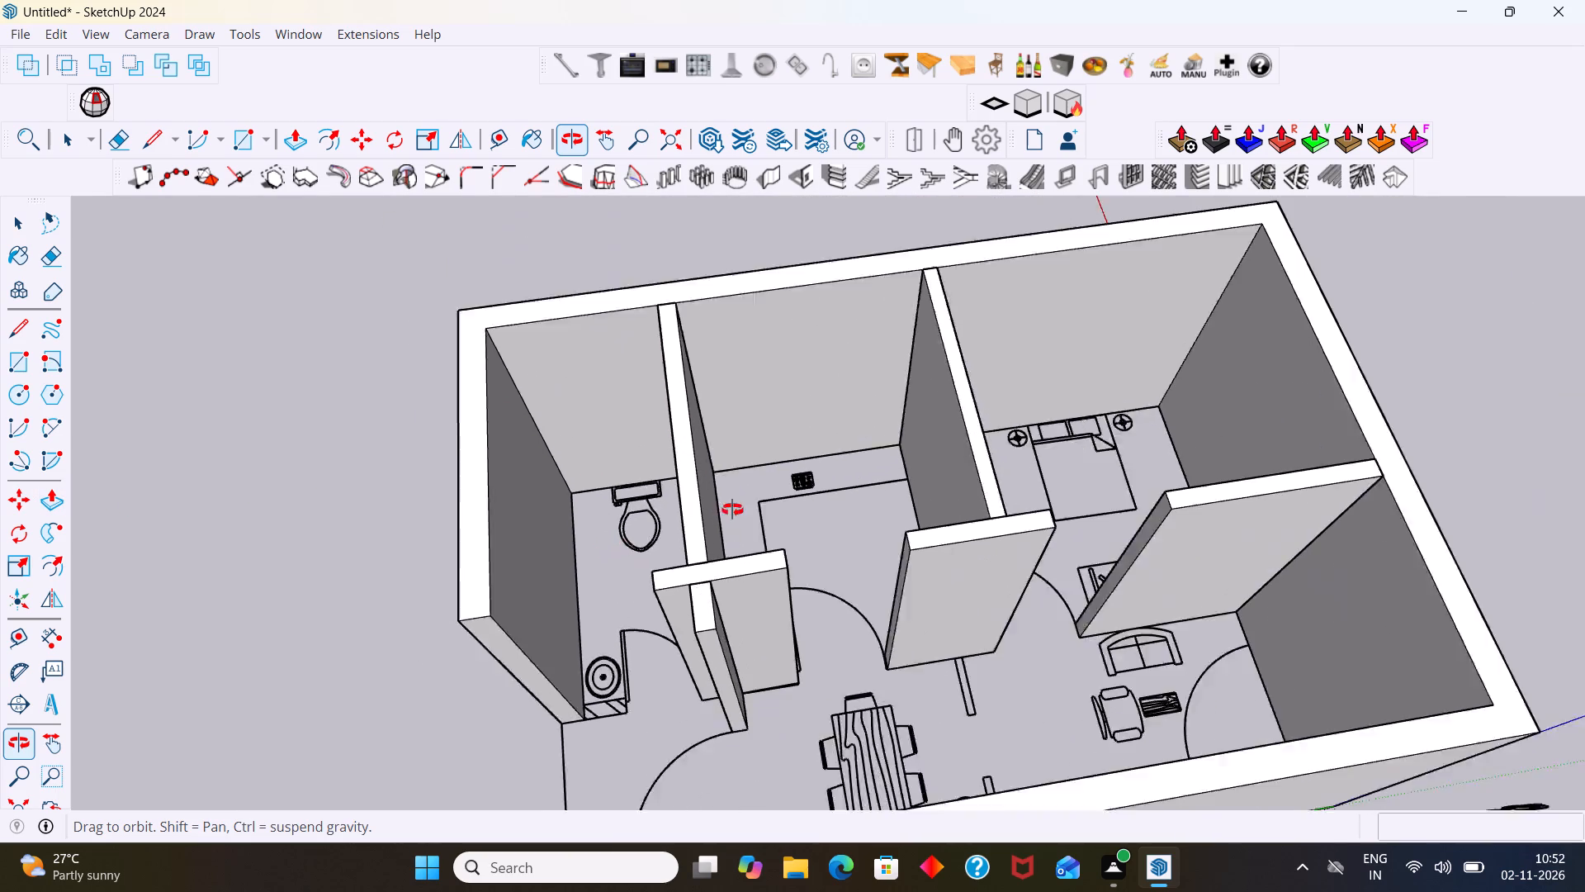
scroll(732, 510, down, 2)
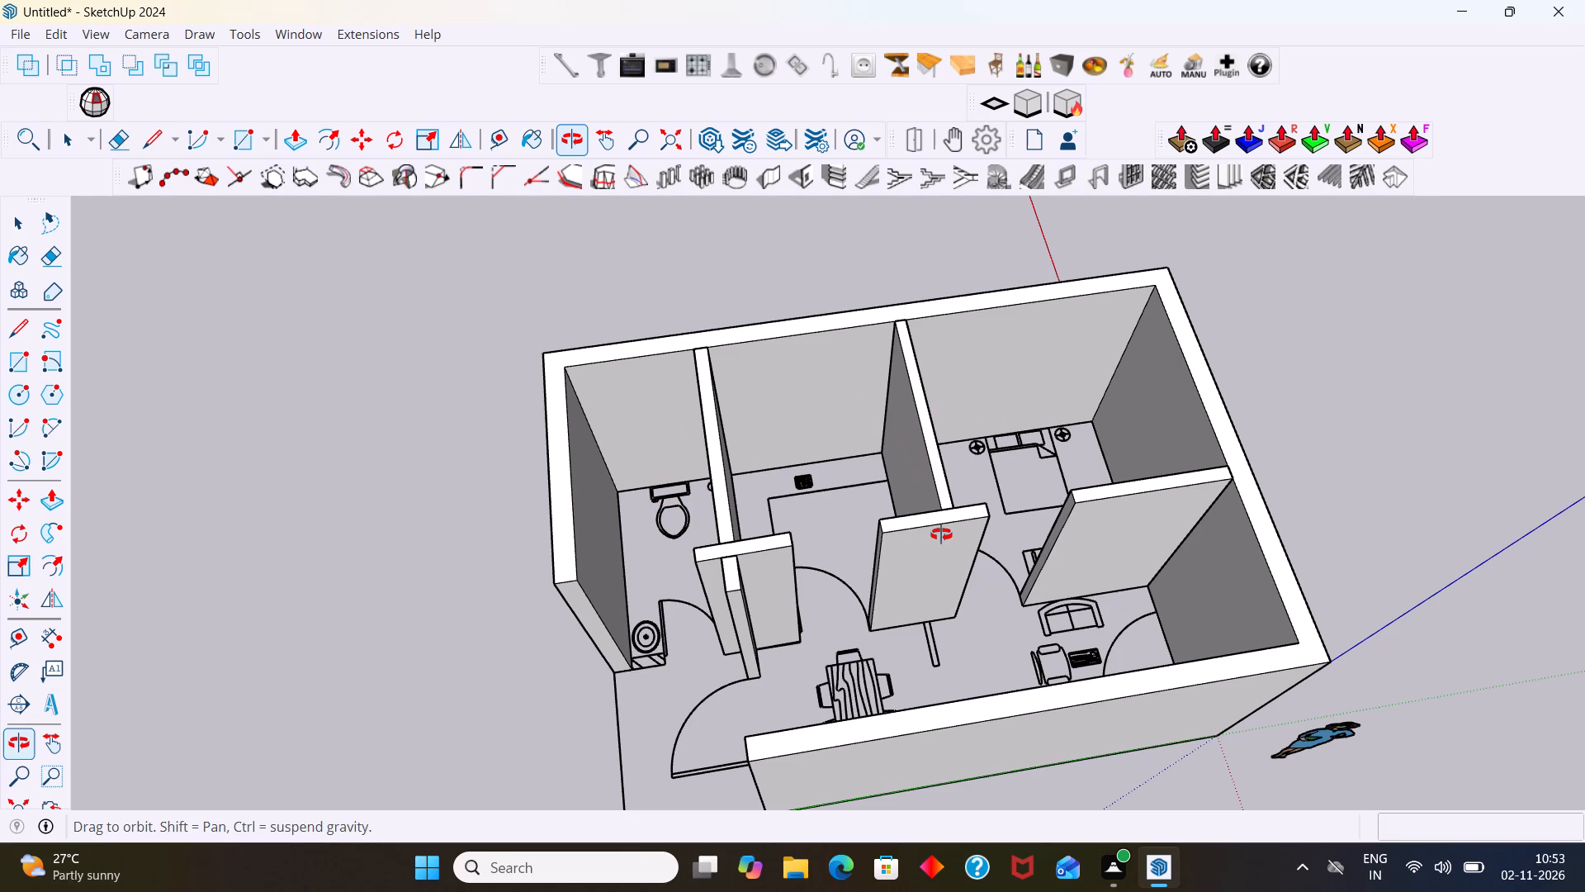
Examine the full wall layout from above, then the living-room corner and bedroom partition up close.
scroll(941, 534, down, 8)
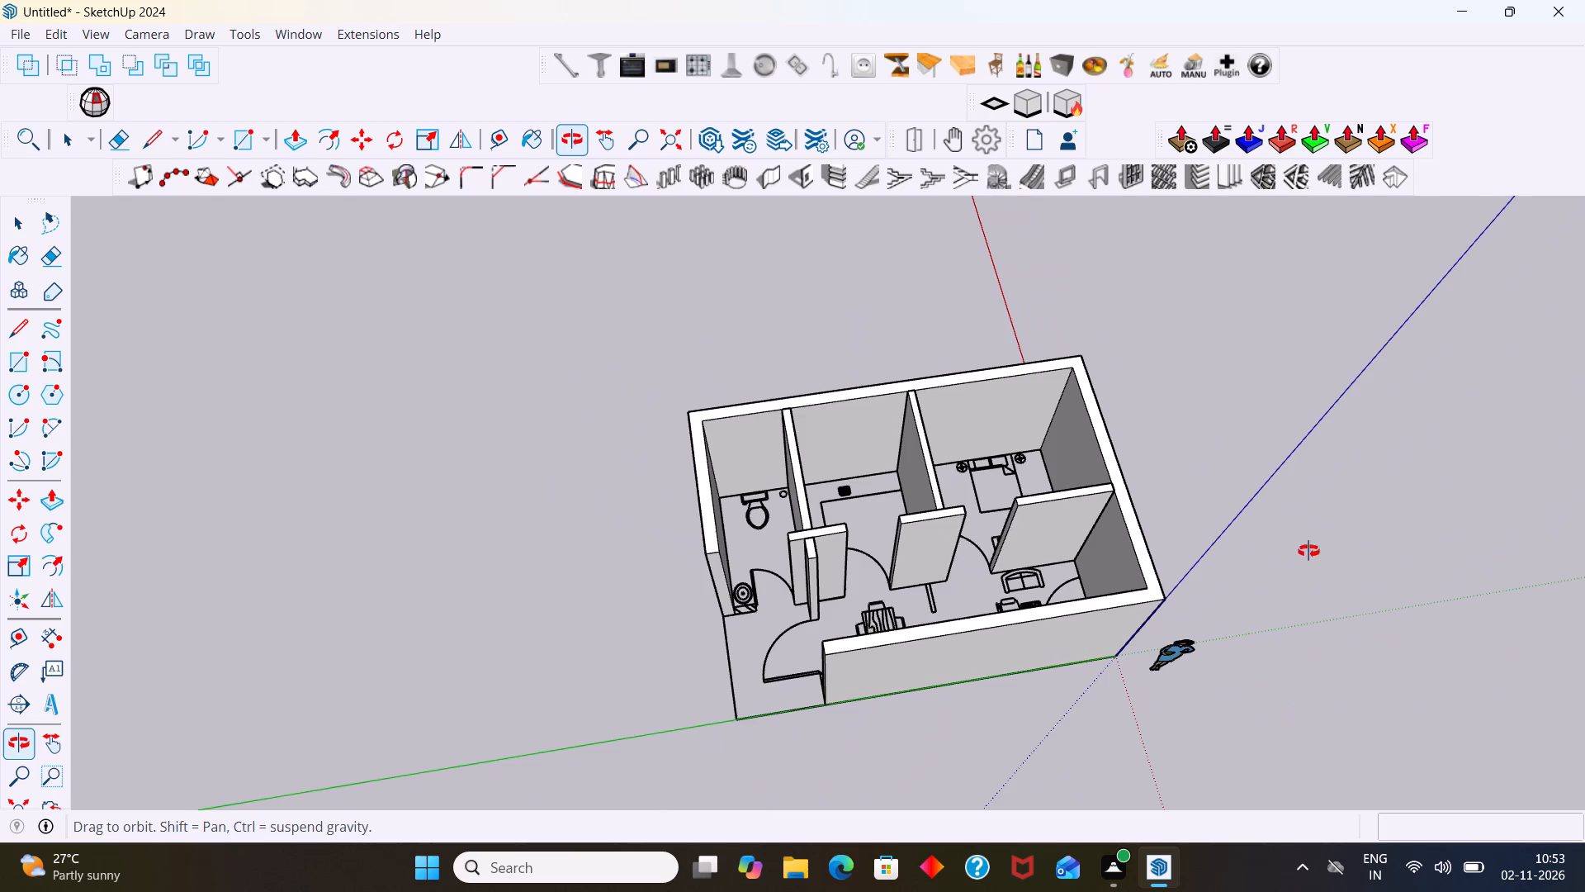
scroll(1308, 550, up, 3)
scroll(1152, 543, up, 4)
drag(1131, 565, 986, 577)
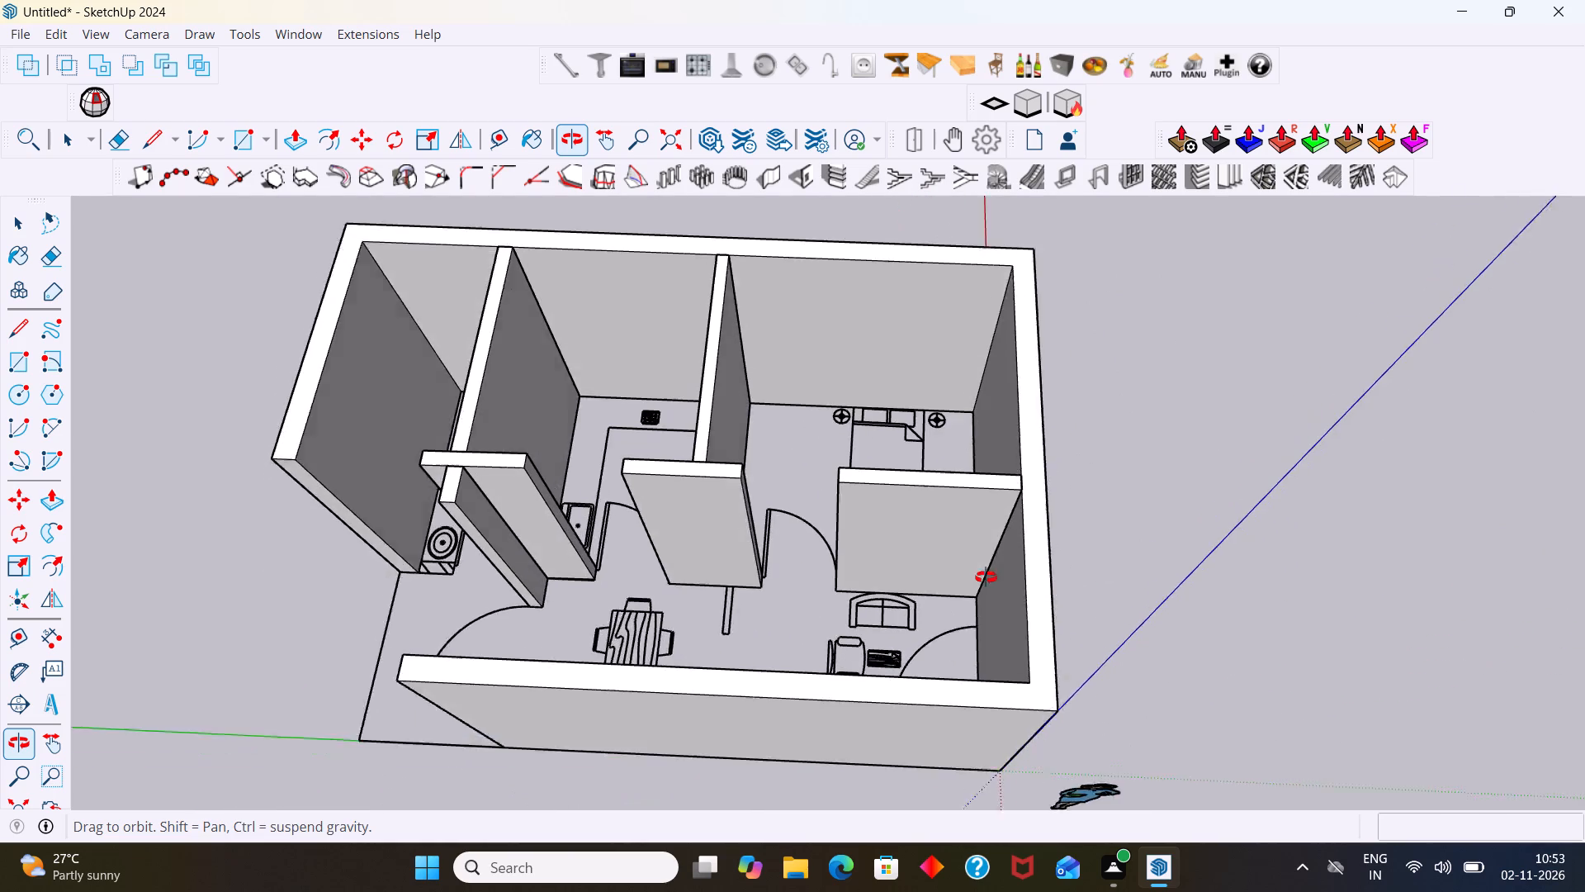
drag(986, 577, 983, 576)
scroll(842, 540, down, 5)
drag(996, 588, 970, 593)
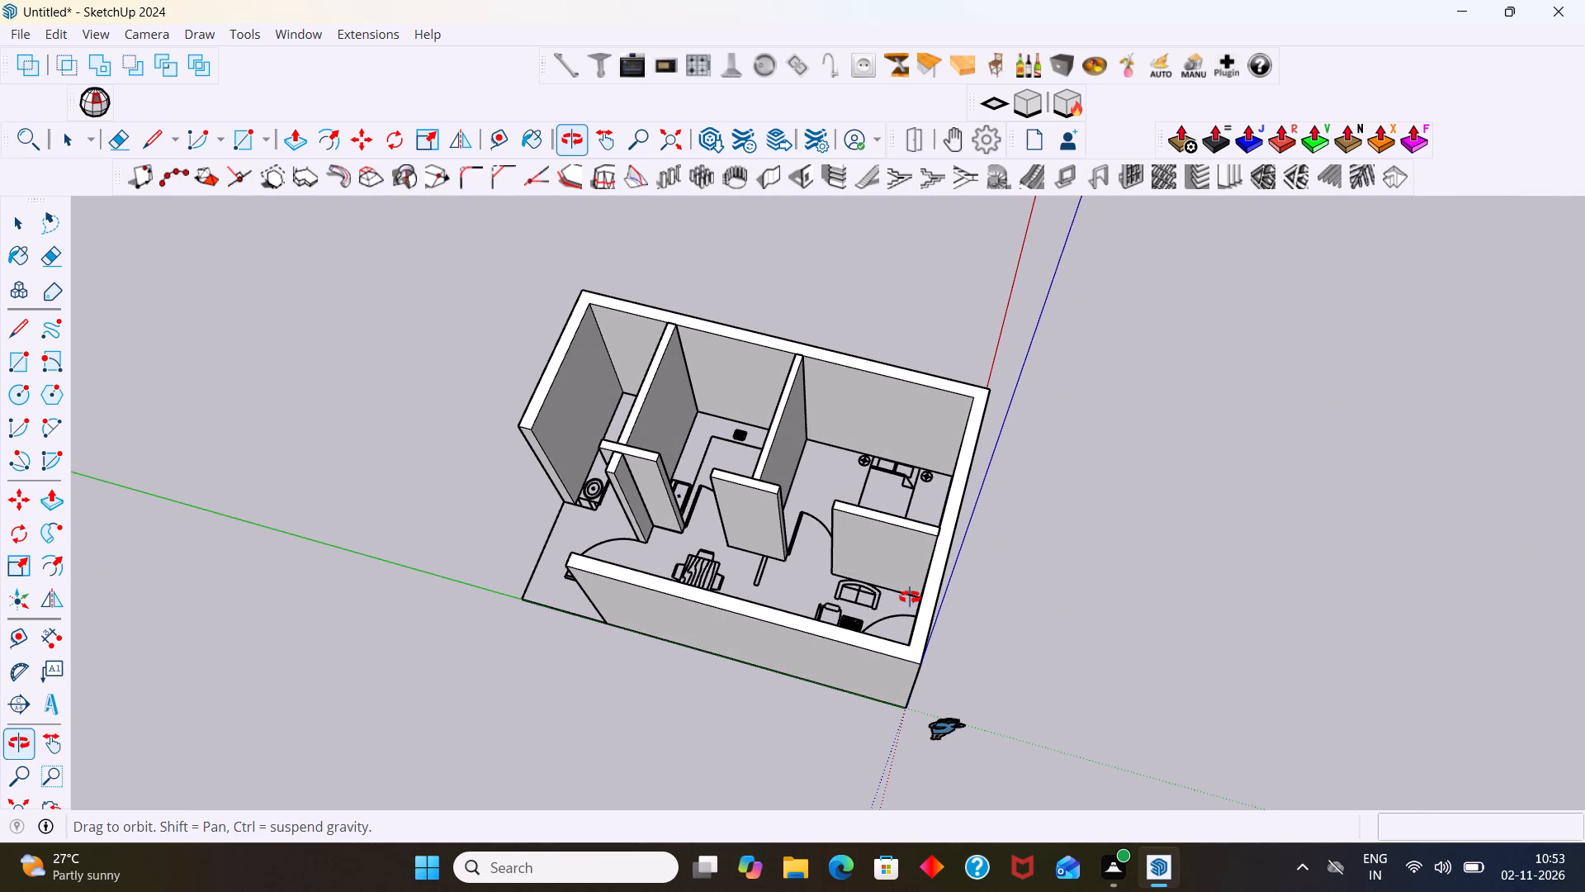
scroll(892, 624, up, 7)
drag(942, 580, 911, 653)
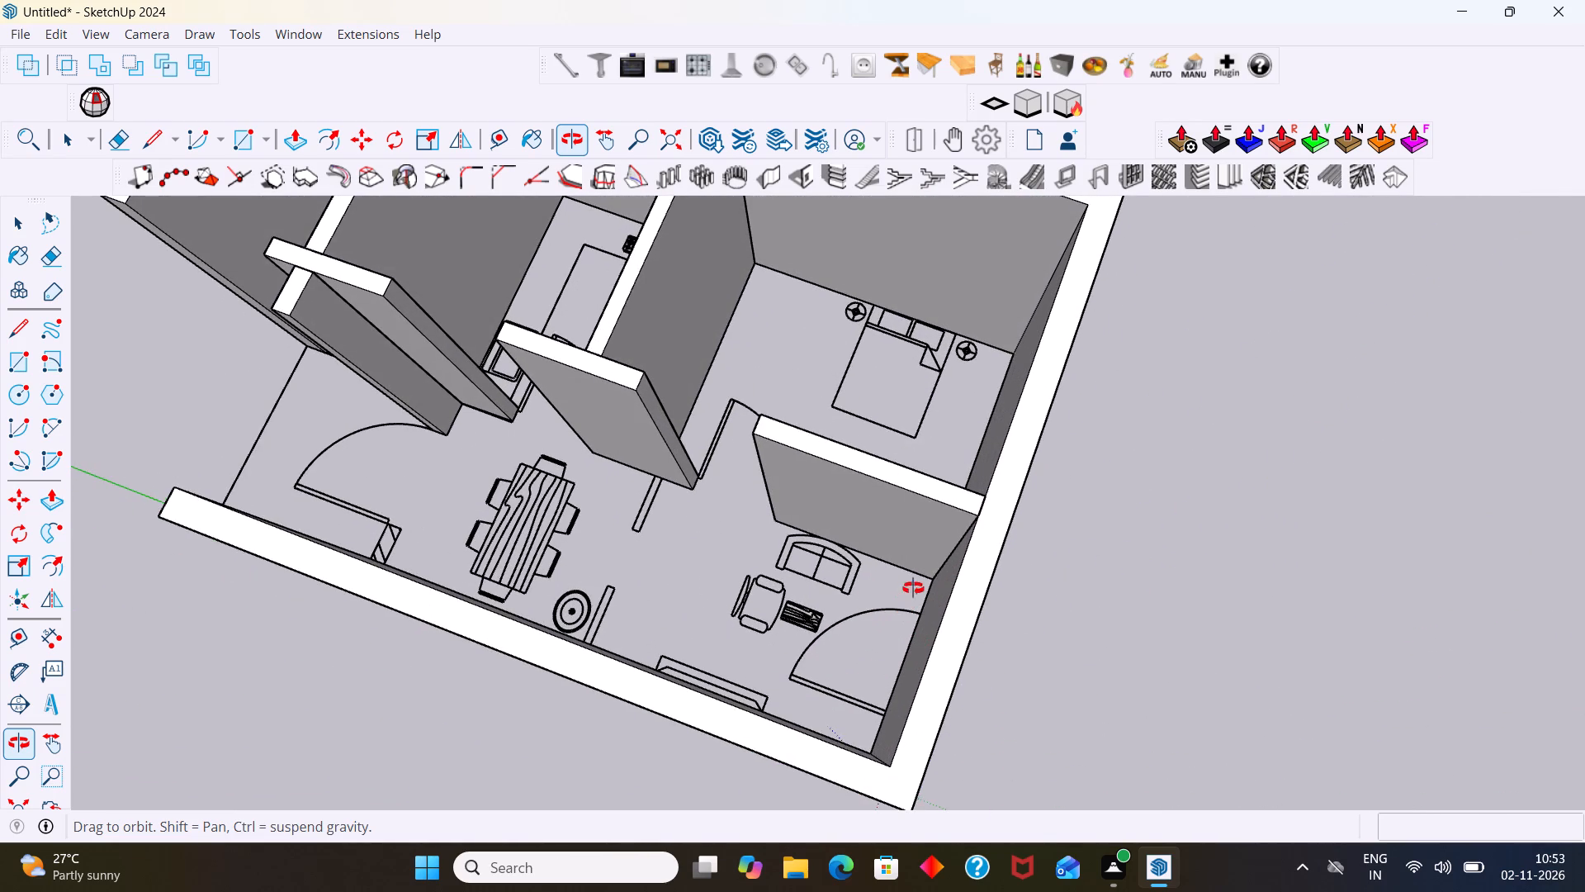
Examine the entrance opening, its door swing and the adjacent dining area from above.
scroll(932, 577, down, 4)
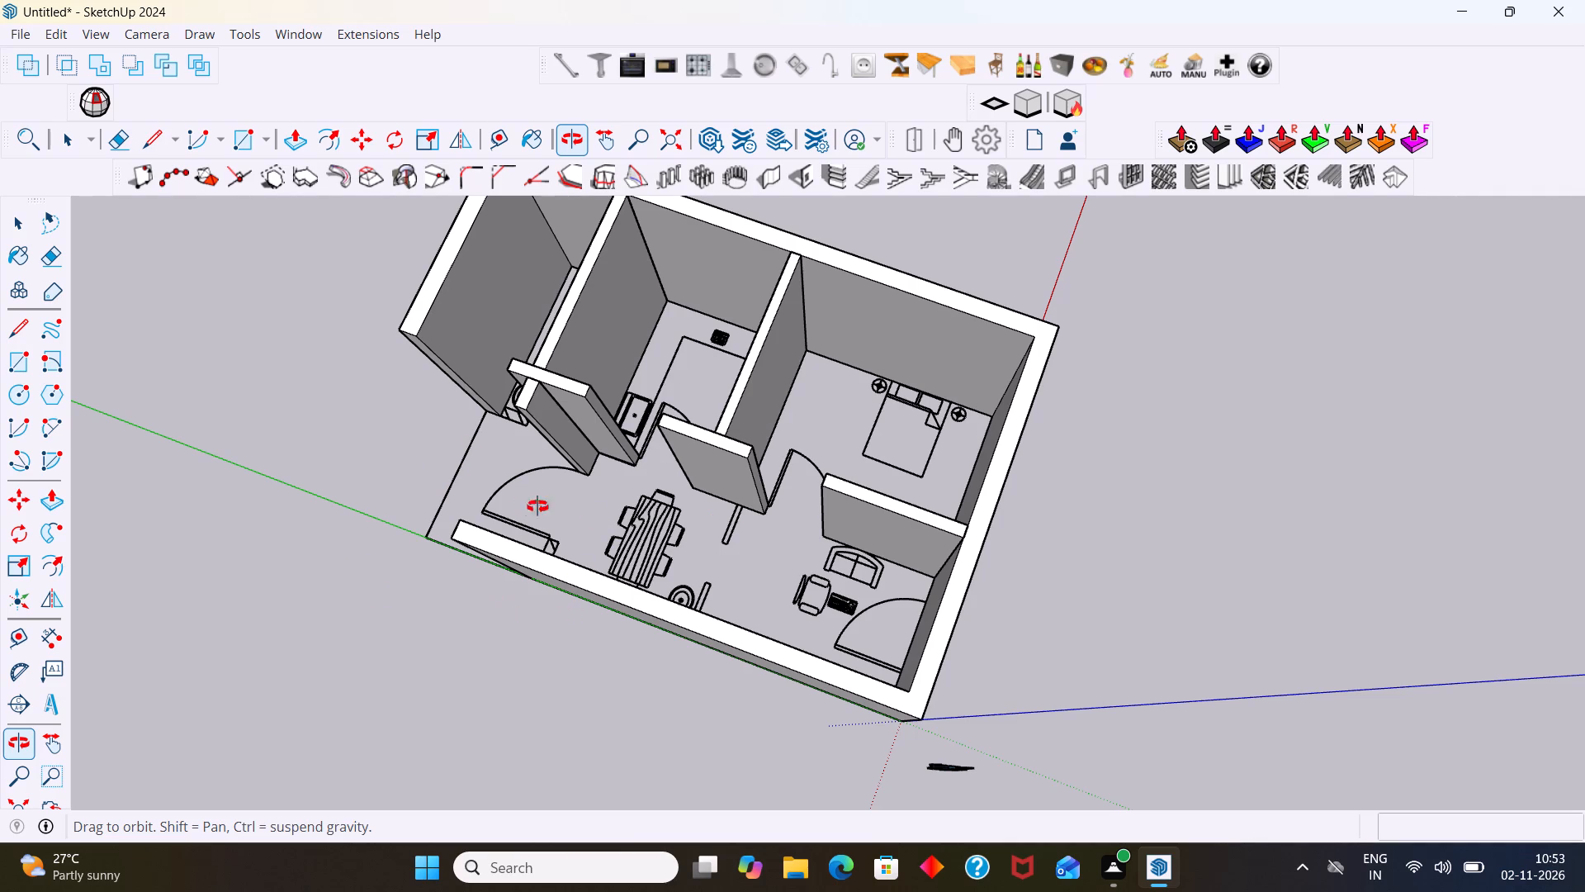
scroll(587, 535, up, 4)
scroll(631, 536, down, 4)
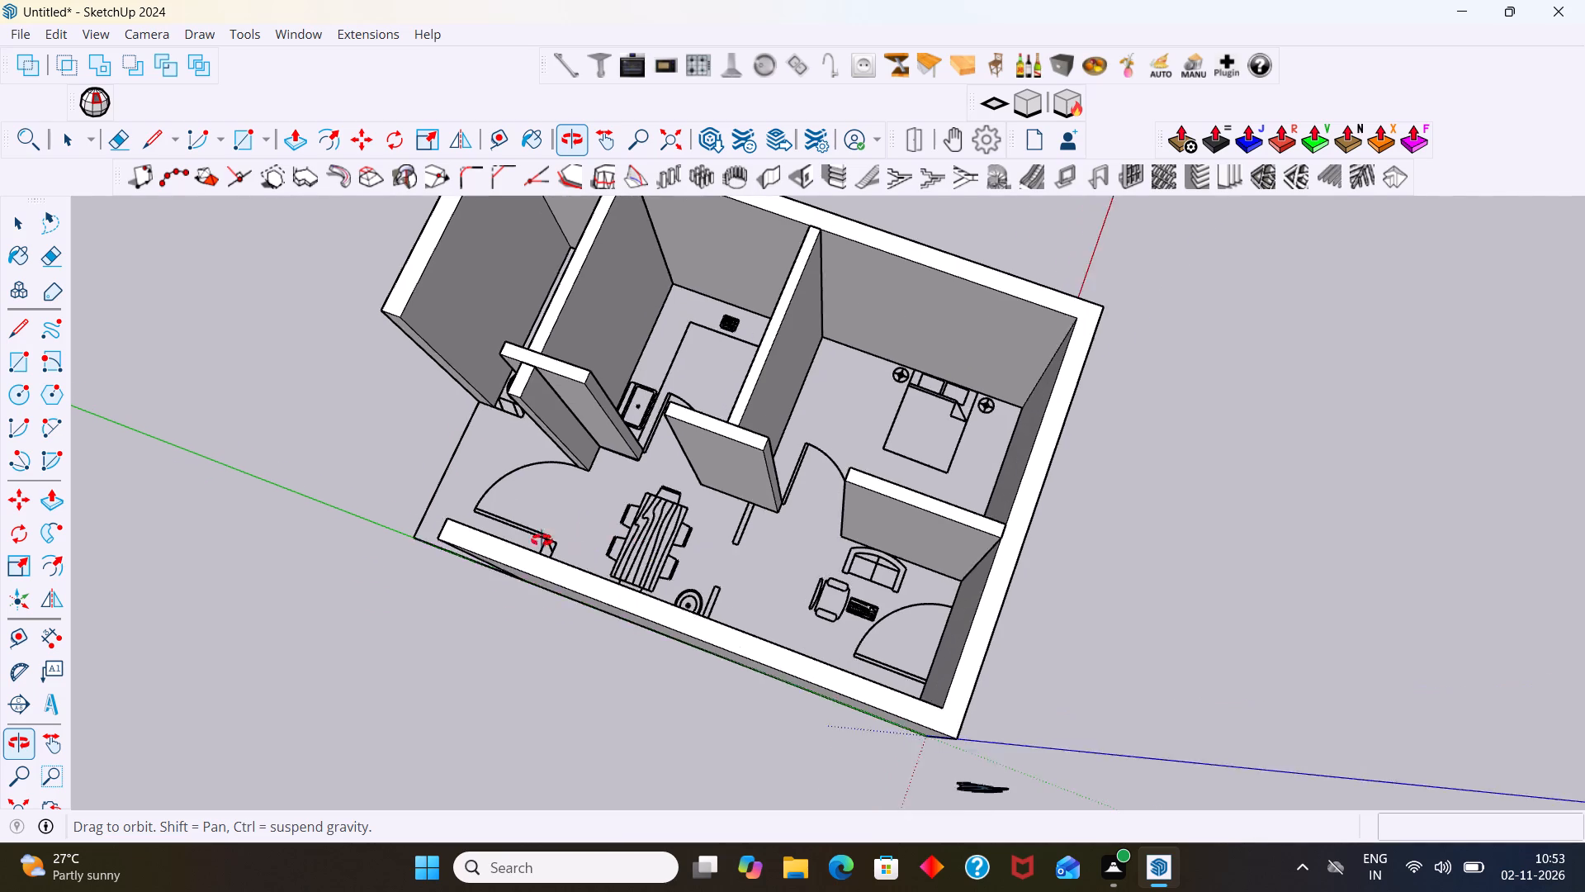
scroll(597, 531, down, 4)
scroll(362, 598, up, 6)
scroll(759, 480, up, 3)
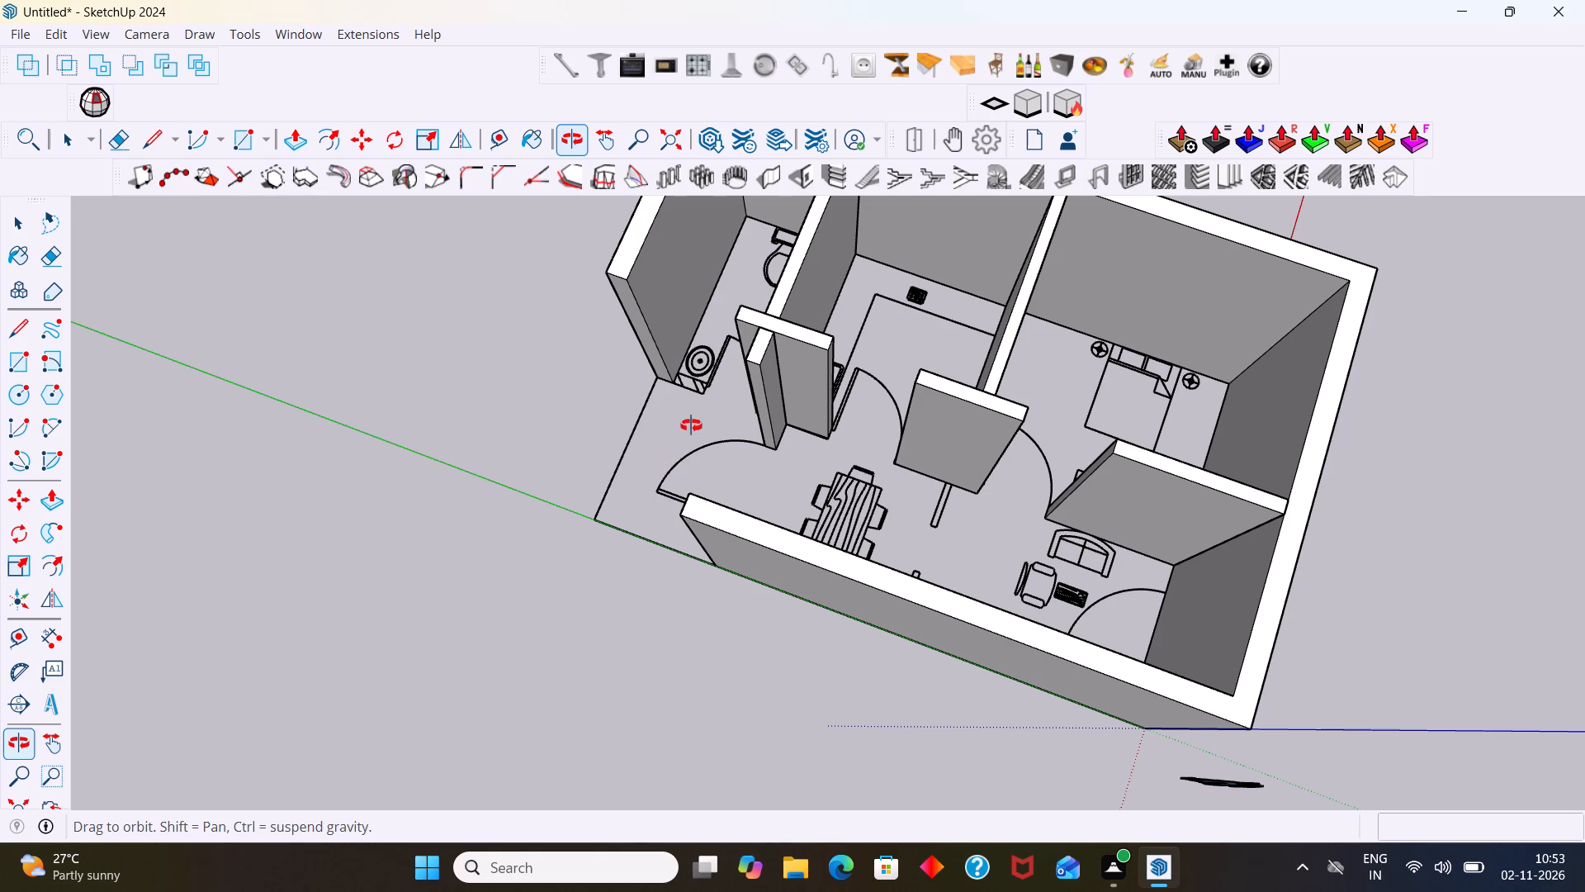
scroll(717, 411, up, 4)
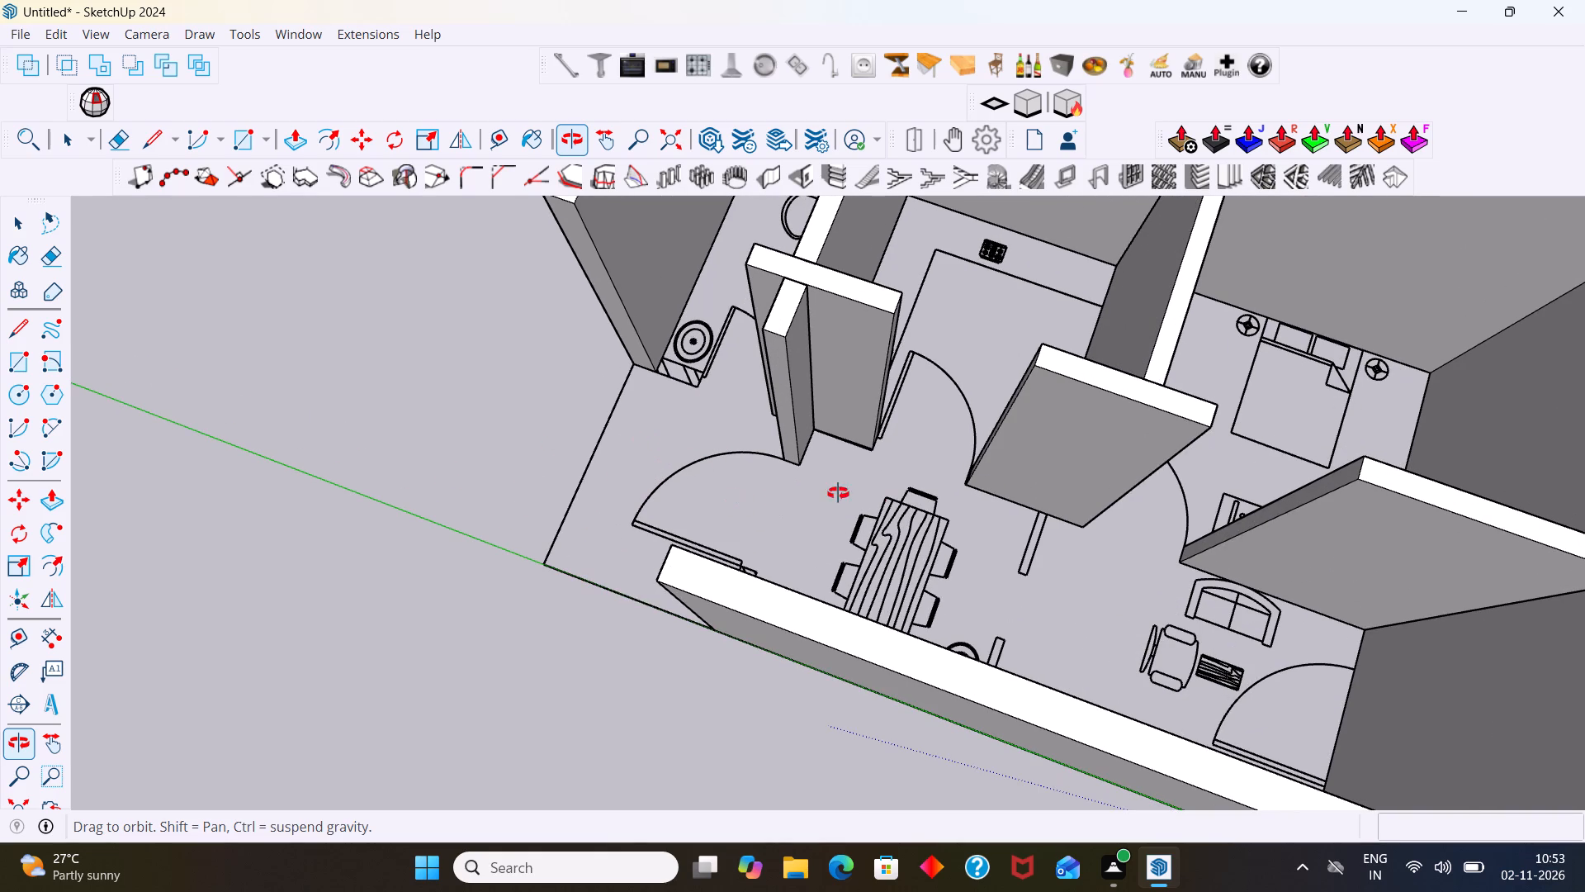
Examine the bathroom, kitchen and entrance walls from above, then the rear outer wall and the partitions behind it.
scroll(829, 508, down, 5)
scroll(779, 270, up, 5)
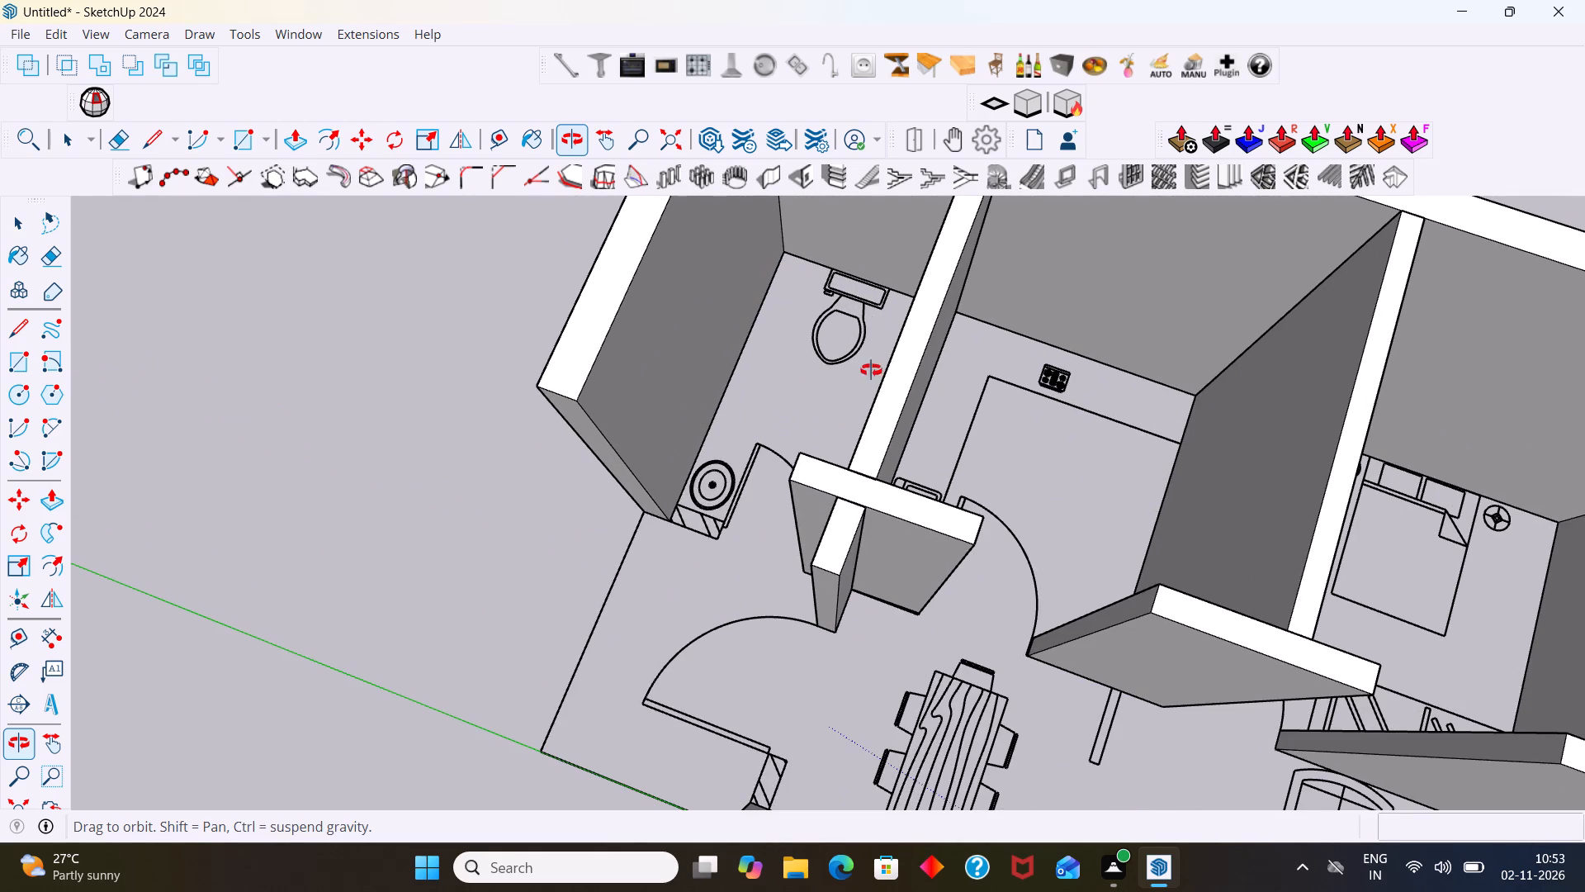
scroll(800, 384, down, 4)
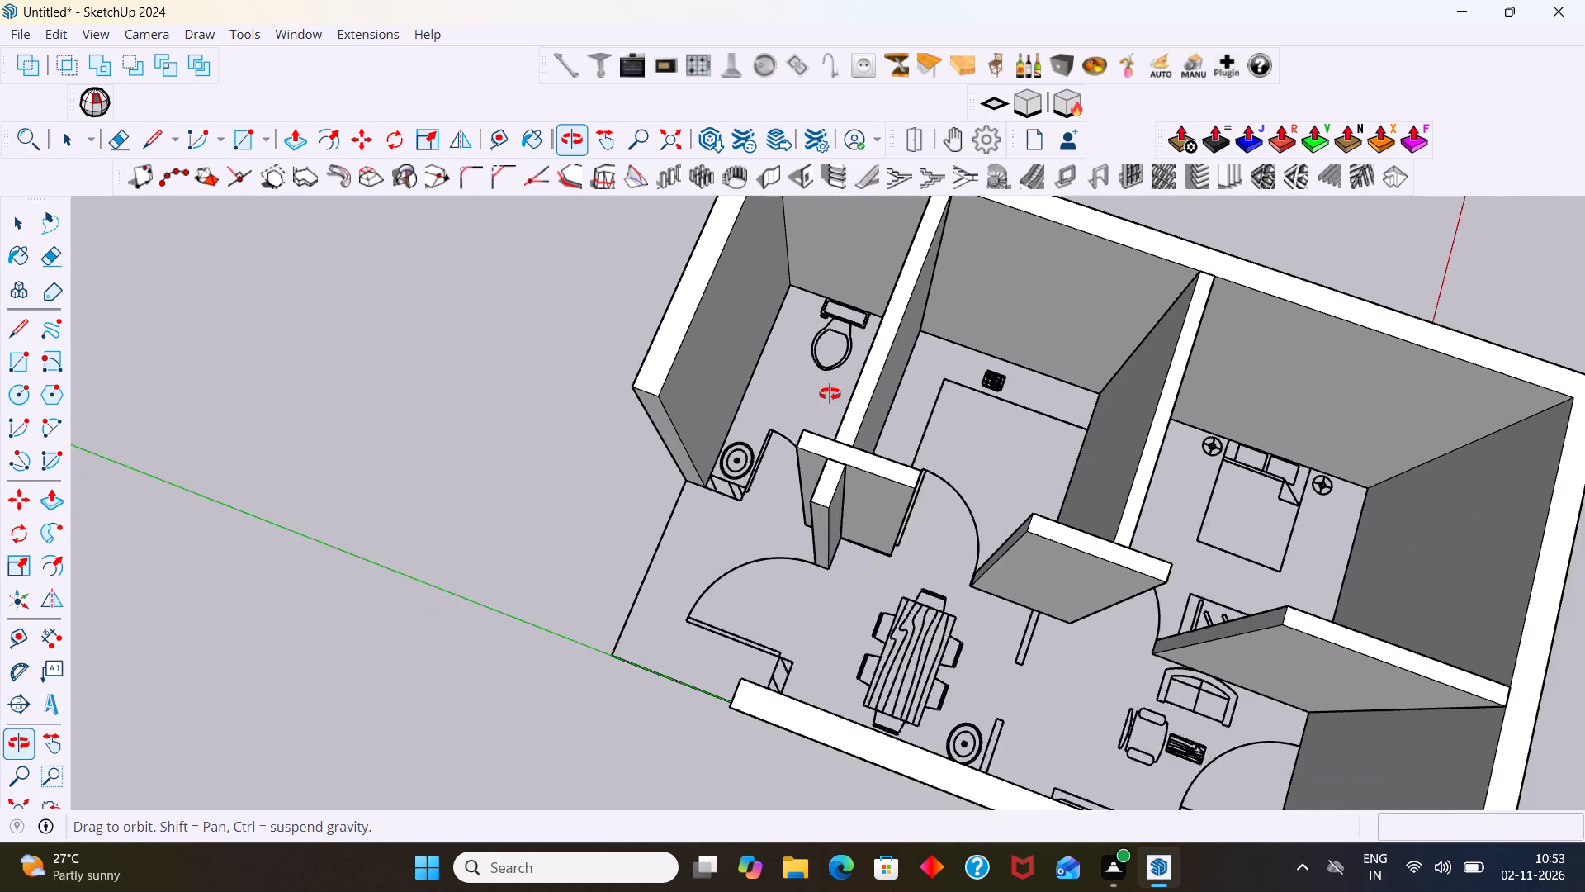
scroll(830, 392, down, 4)
drag(1296, 486, 272, 382)
drag(1263, 429, 615, 529)
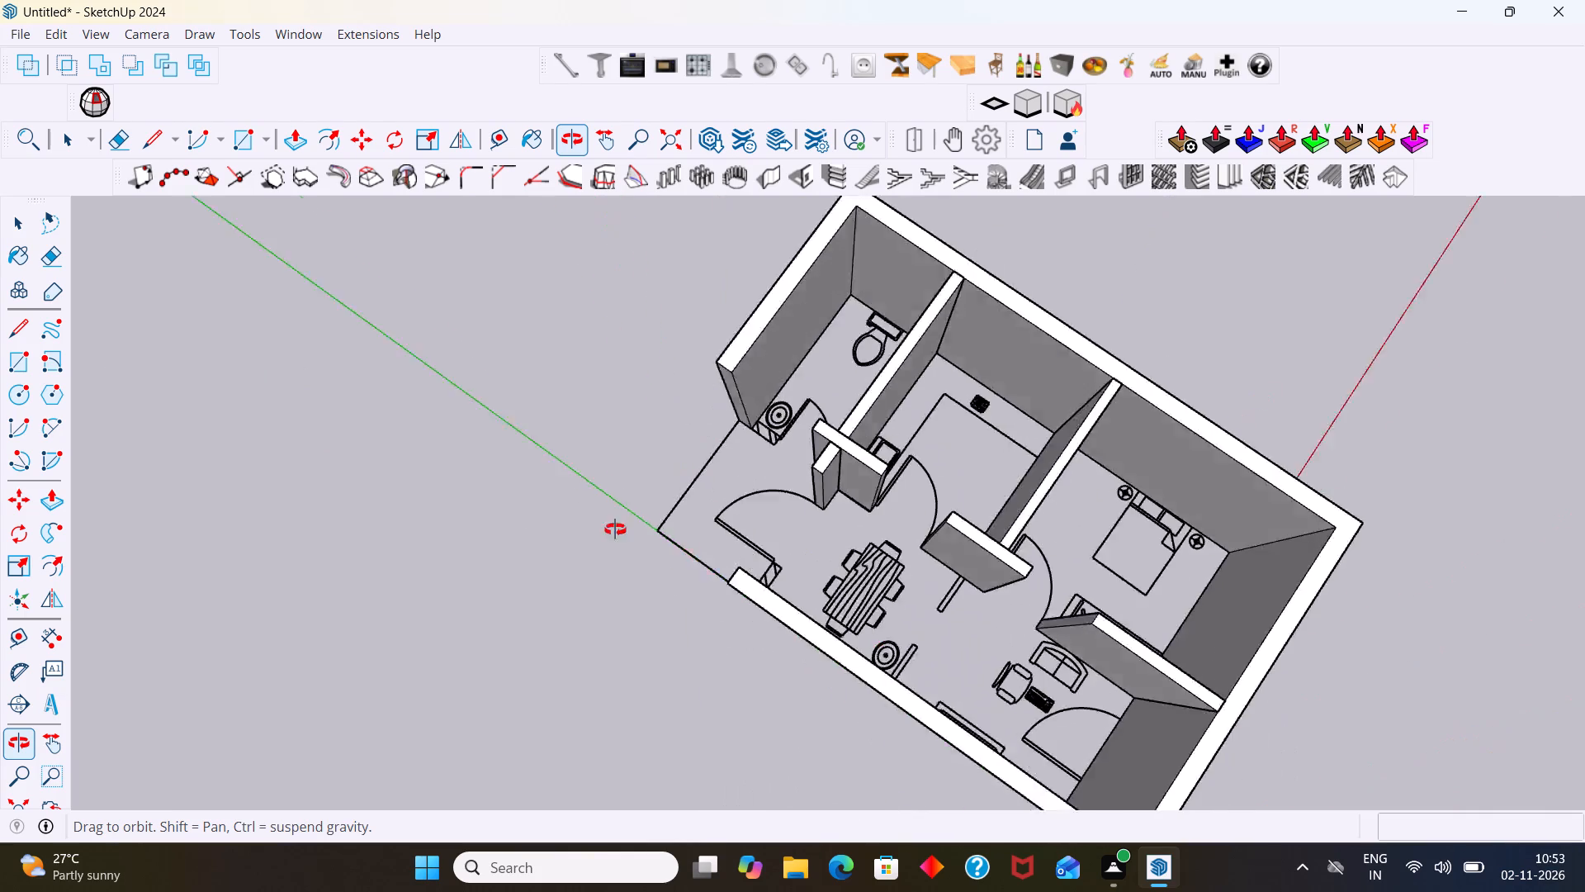
drag(615, 529, 583, 491)
drag(1365, 663, 1180, 420)
drag(1379, 785, 731, 742)
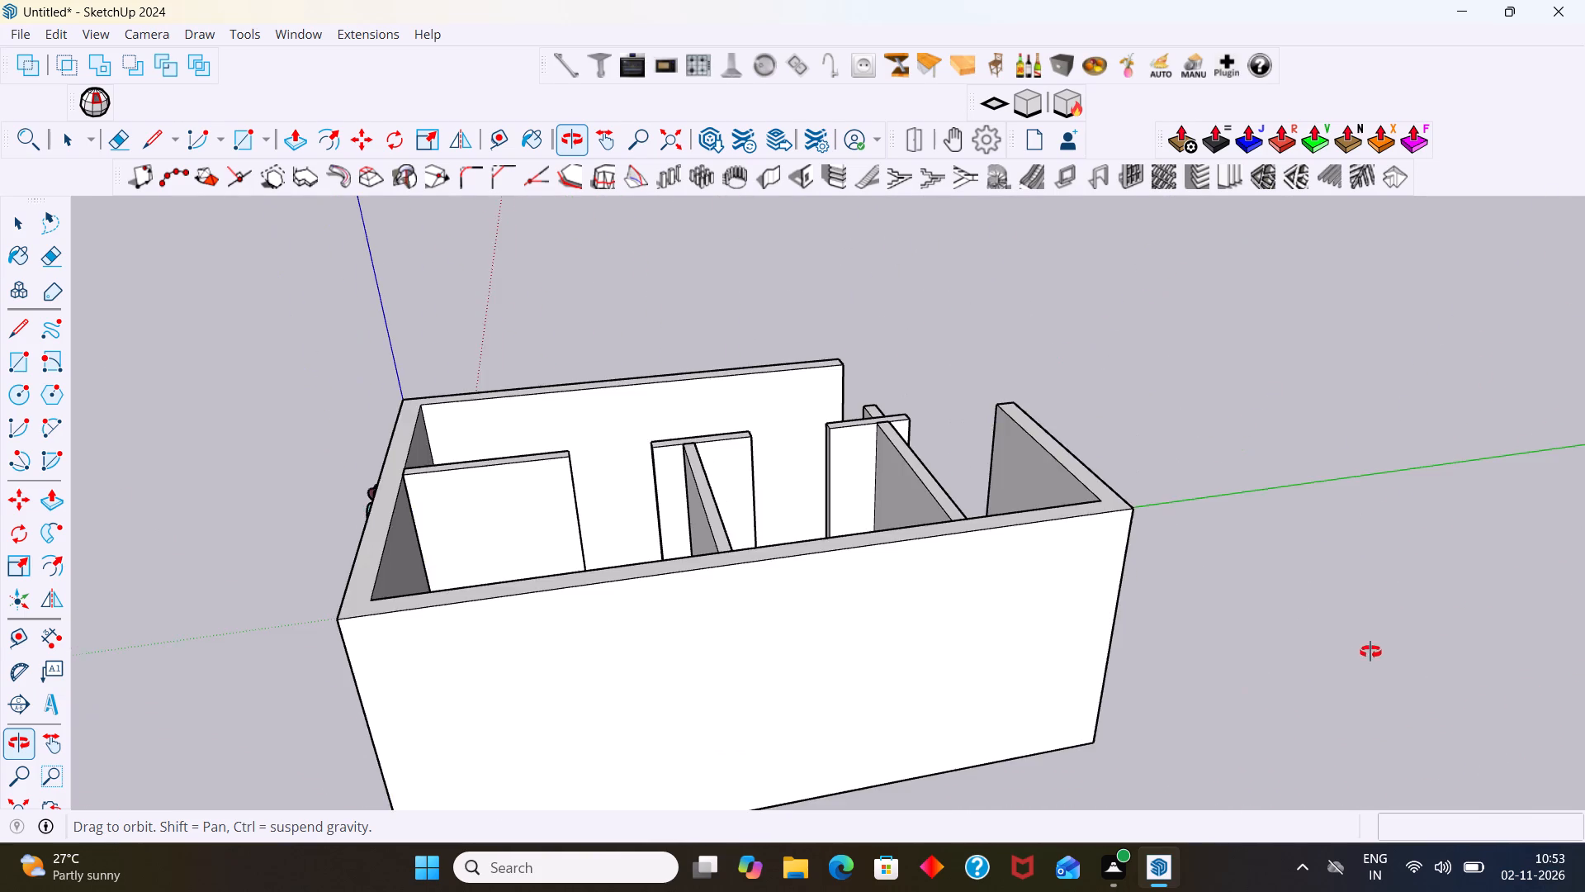
drag(1392, 650, 1200, 652)
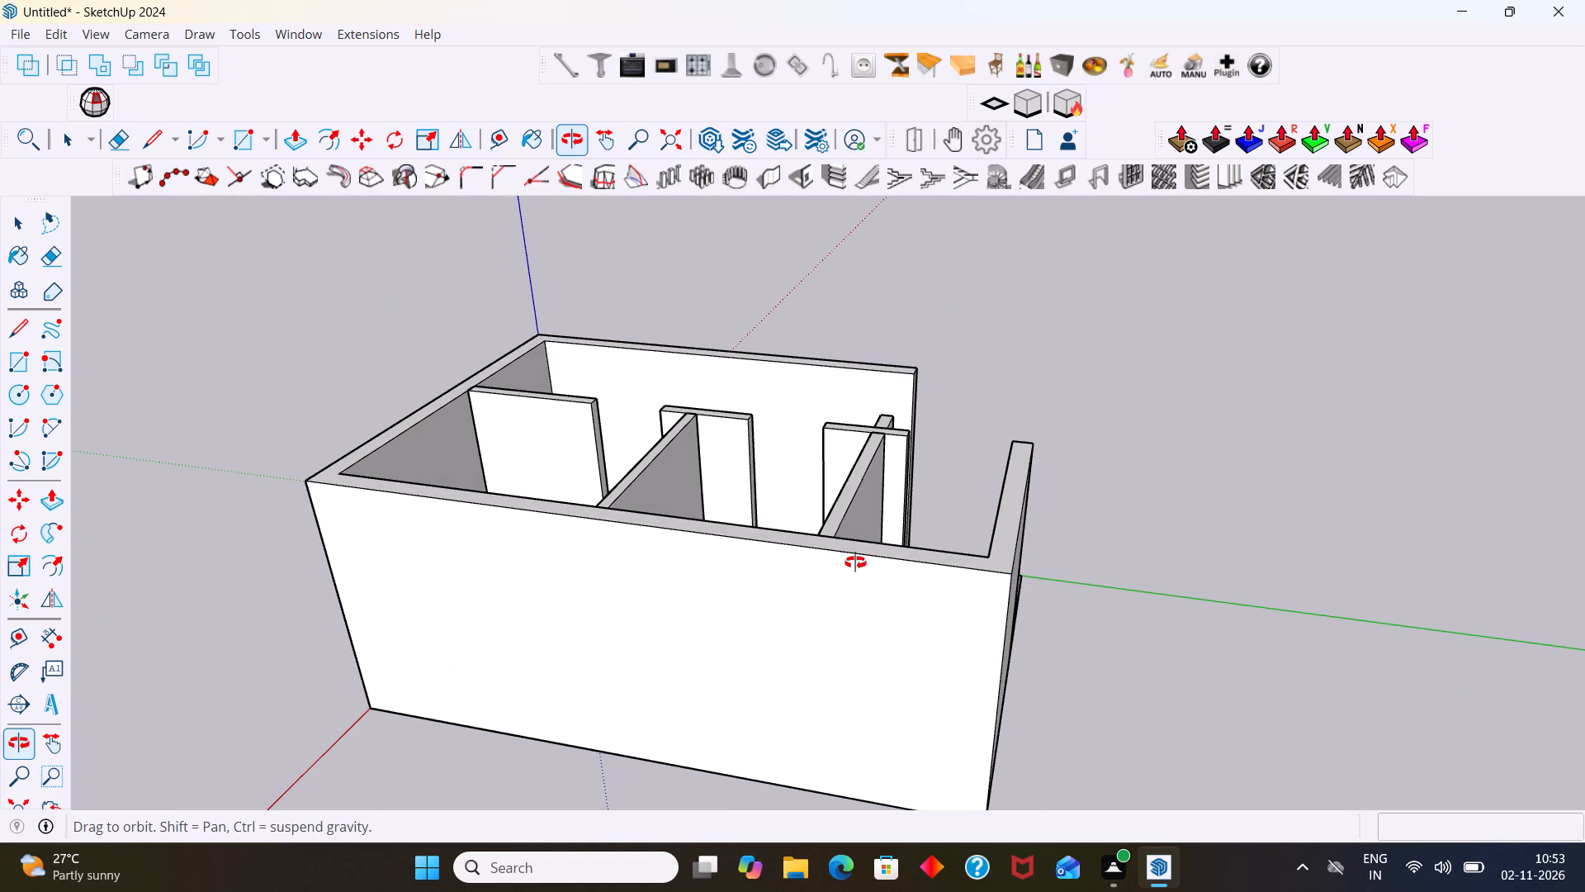
drag(953, 532, 953, 618)
drag(982, 478, 985, 565)
scroll(897, 655, down, 5)
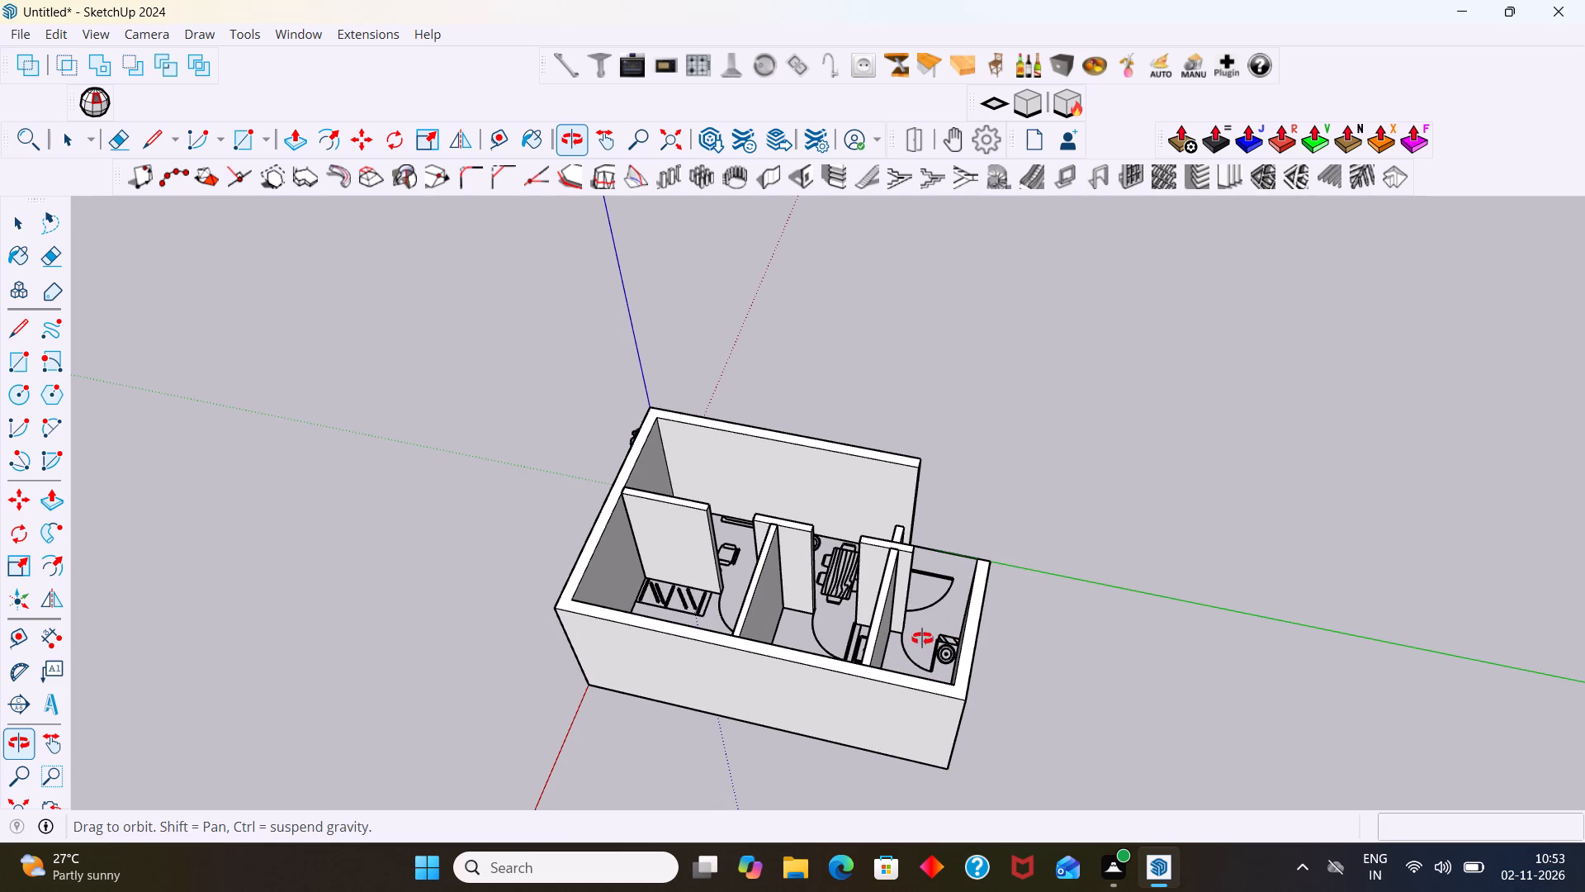
Examine the whole house from a distance, circling it from the bathroom end to the entrance and long living-room wall.
drag(935, 648, 832, 649)
drag(1117, 638, 878, 675)
drag(1102, 614, 915, 658)
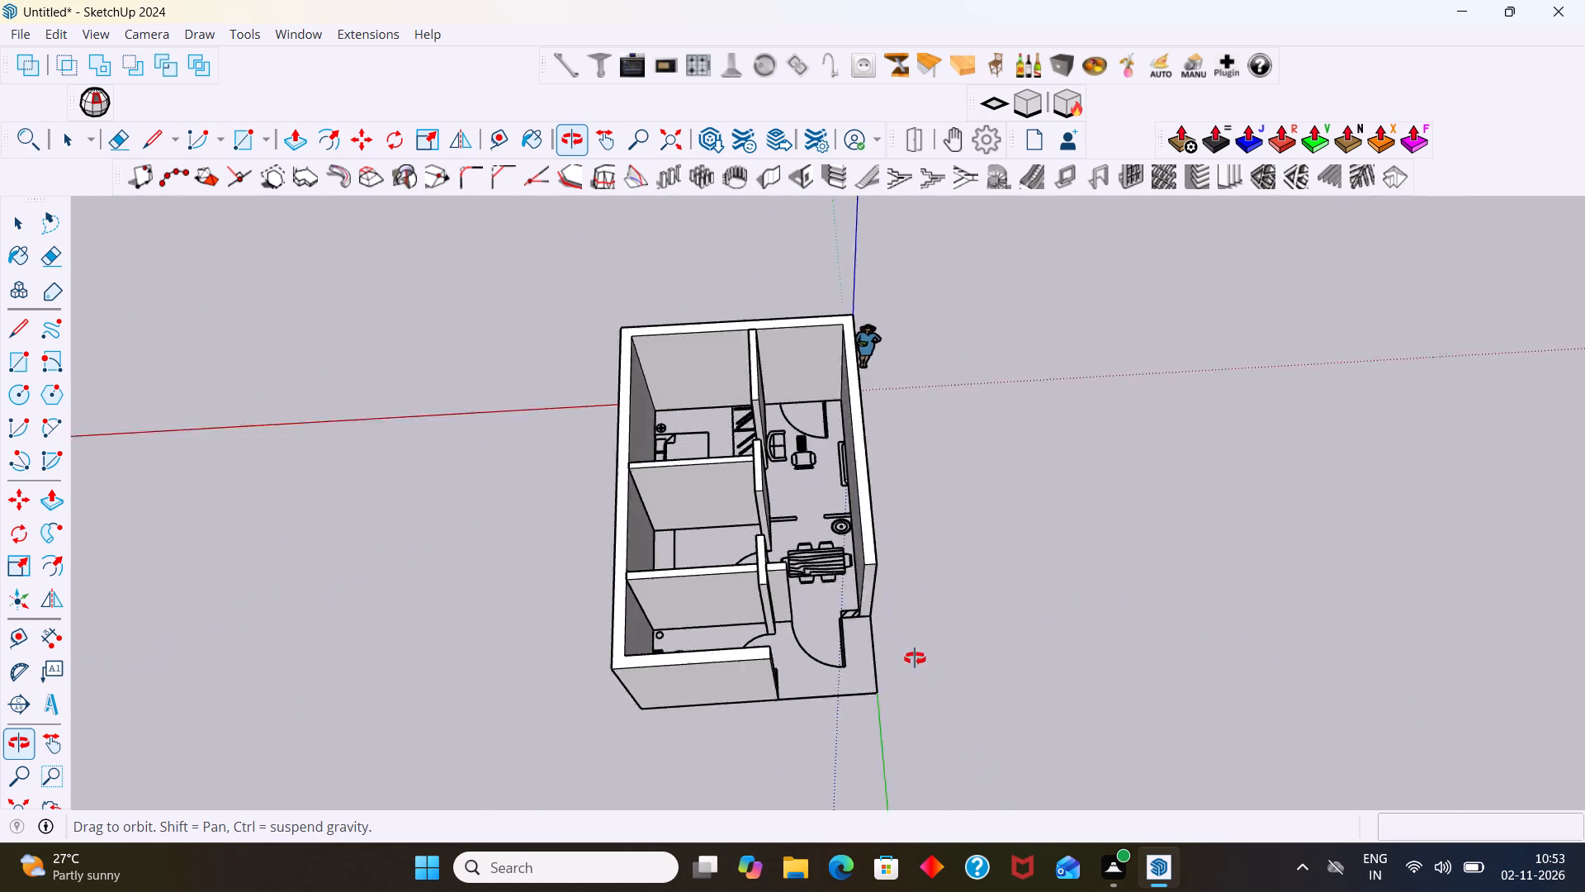
drag(915, 658, 914, 658)
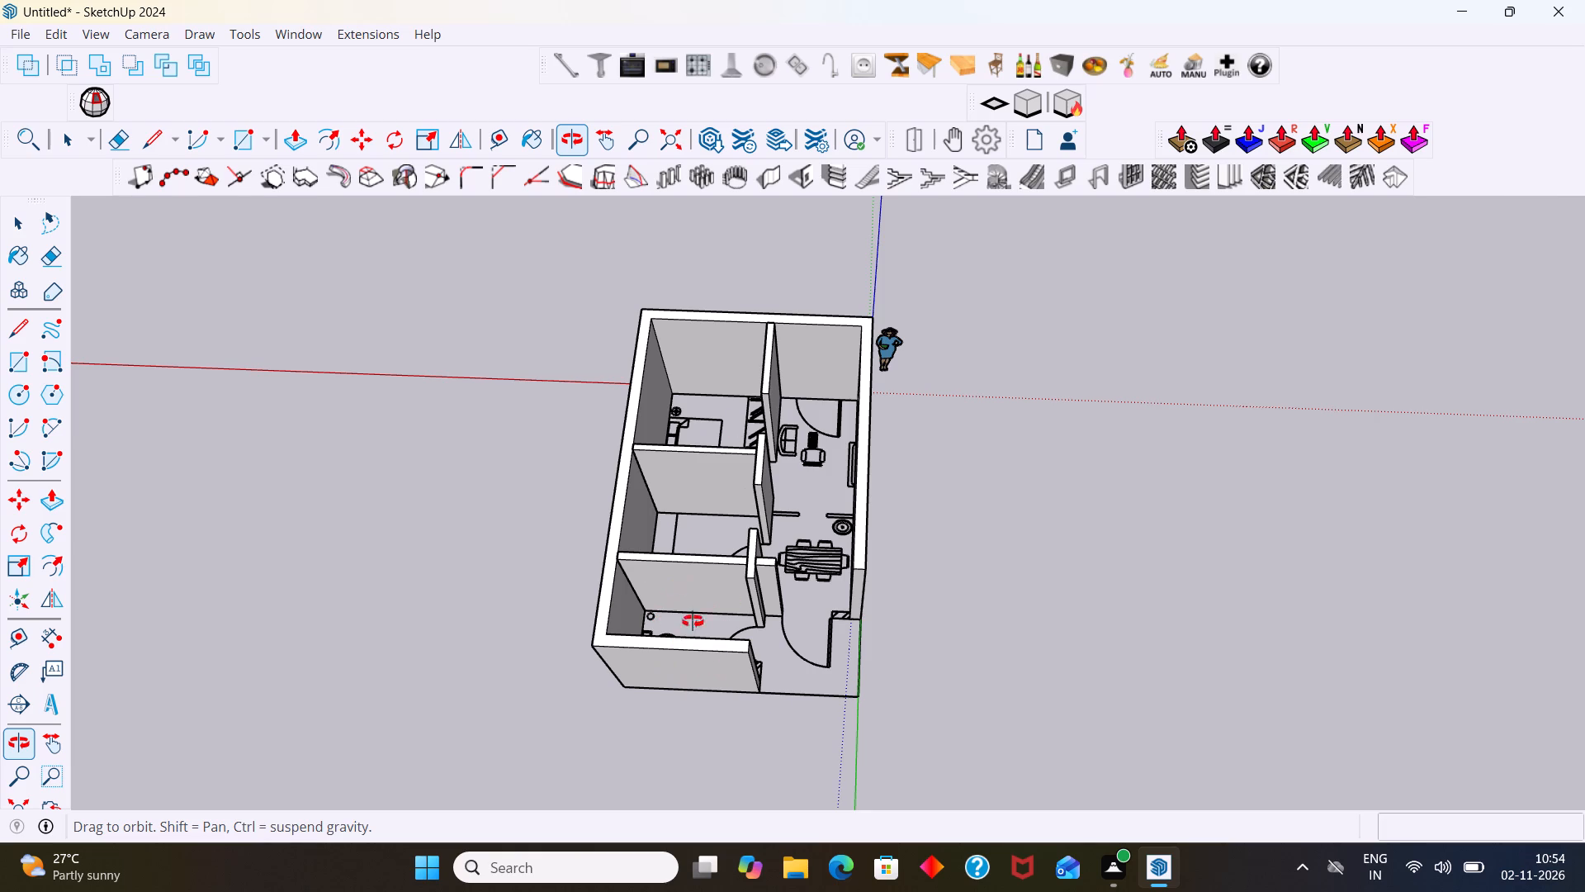
drag(879, 684, 736, 659)
drag(906, 632, 741, 646)
drag(947, 586, 845, 608)
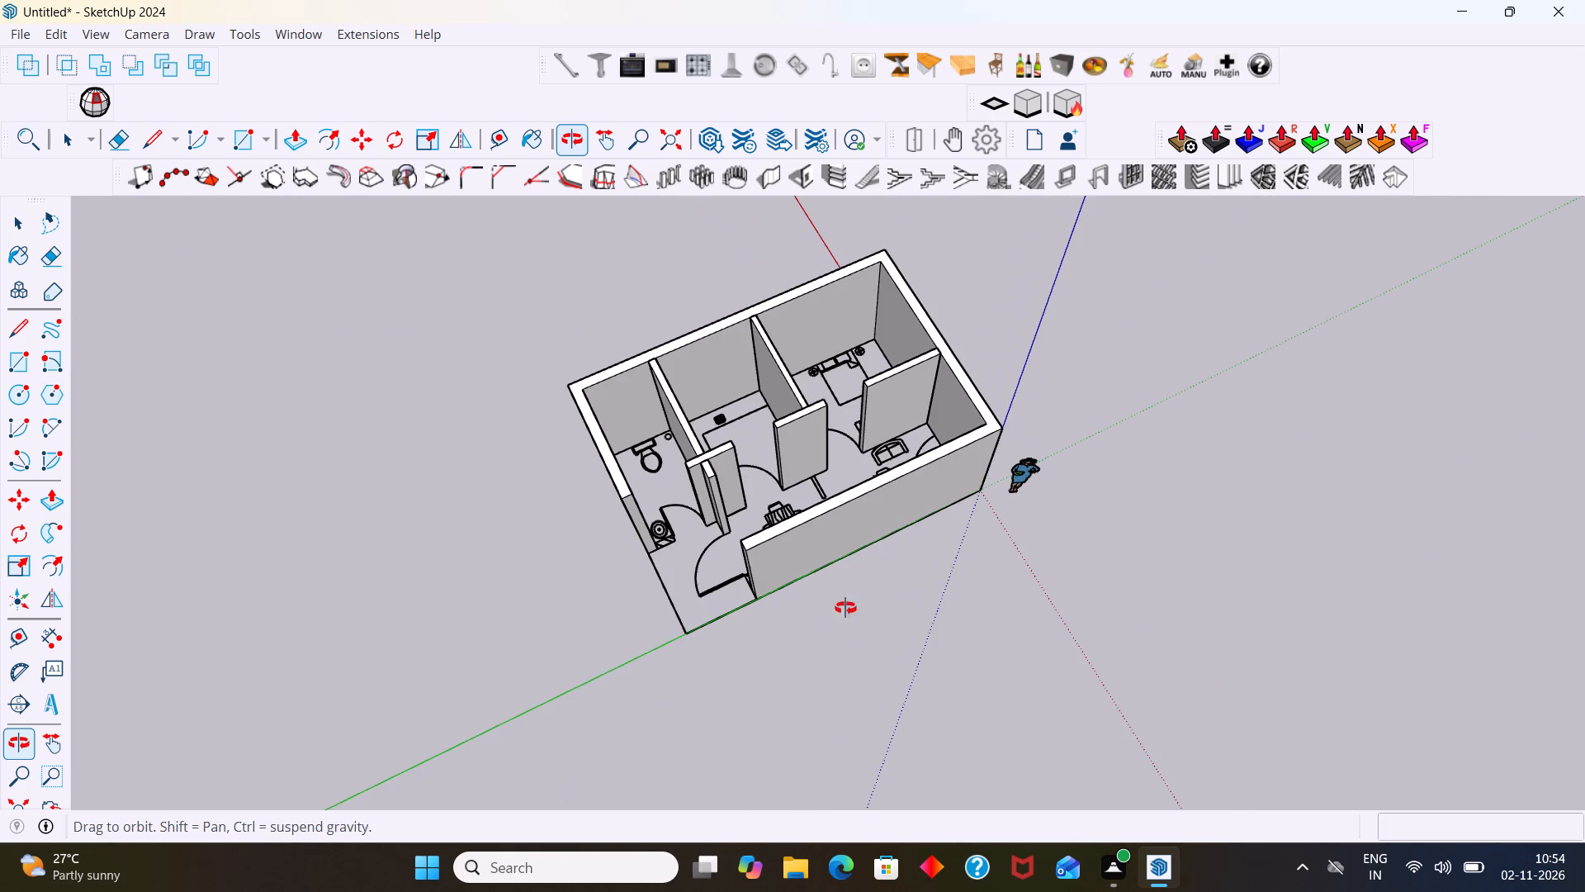
drag(845, 608, 847, 605)
drag(916, 408, 871, 527)
drag(924, 460, 859, 518)
drag(859, 518, 855, 518)
drag(926, 422, 943, 505)
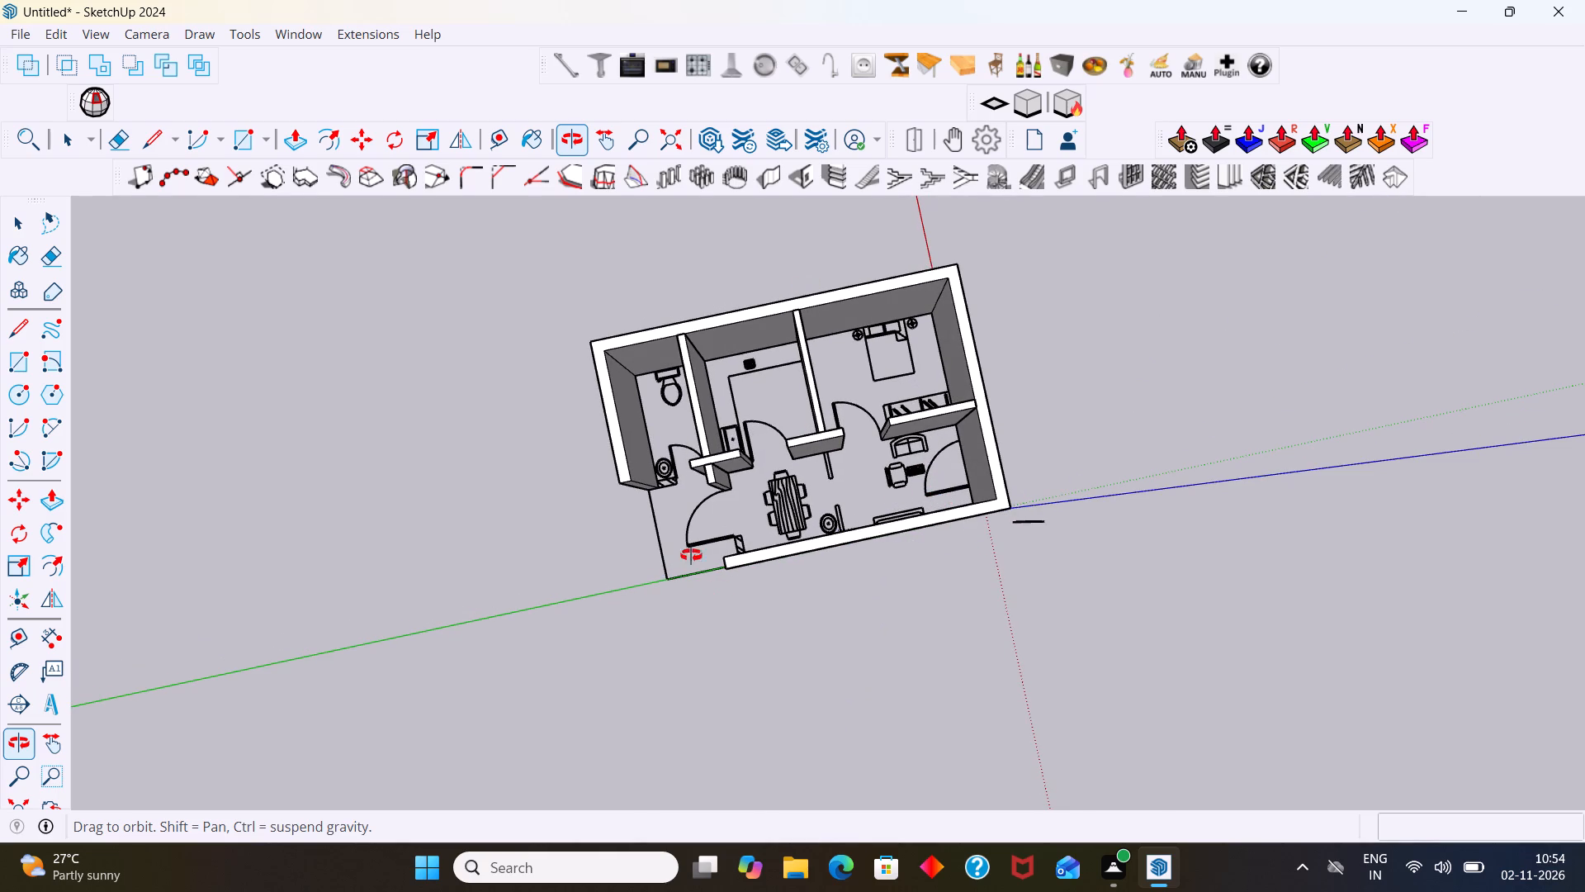
Examine the room layout, partitions and door swings from above at several angles.
scroll(800, 403, up, 5)
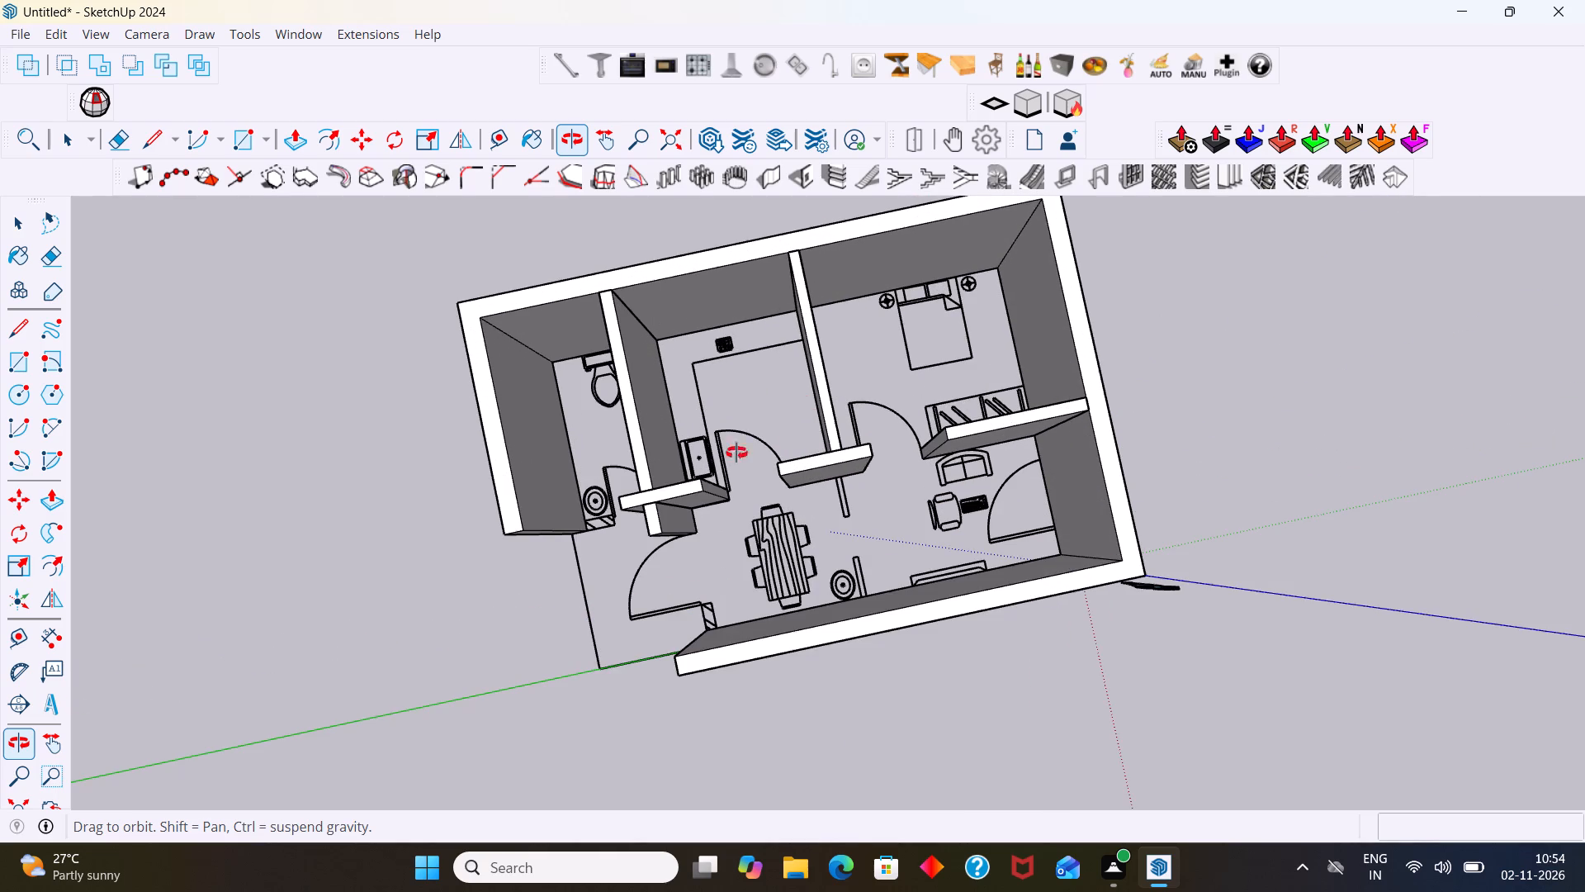
scroll(688, 444, up, 2)
drag(914, 369, 865, 428)
scroll(881, 410, down, 5)
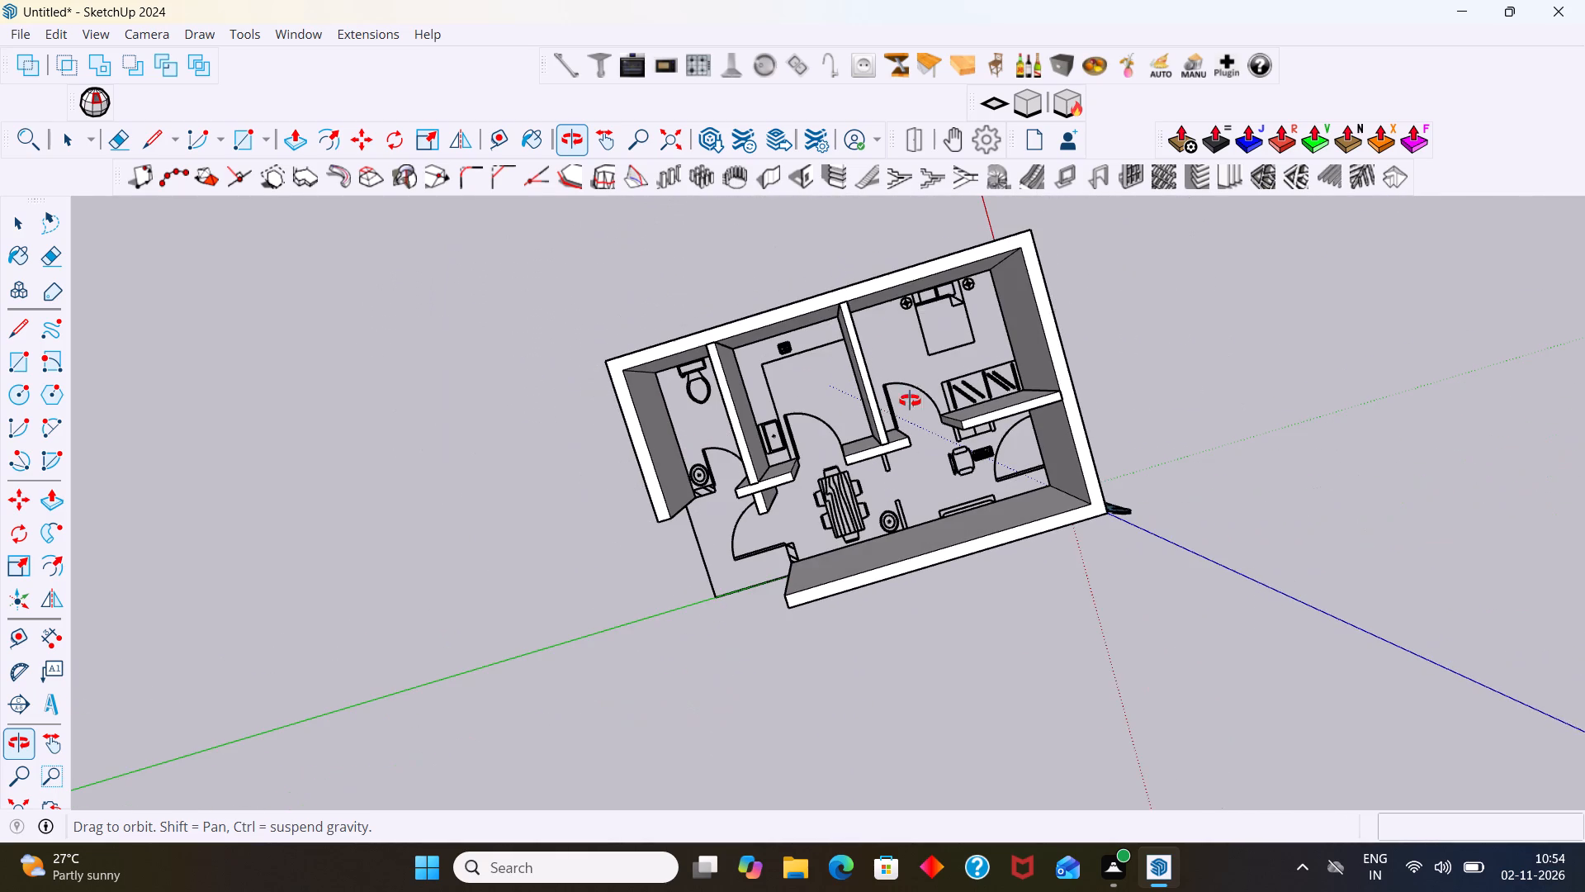
scroll(910, 401, down, 1)
drag(838, 297, 1004, 257)
drag(1021, 367, 908, 438)
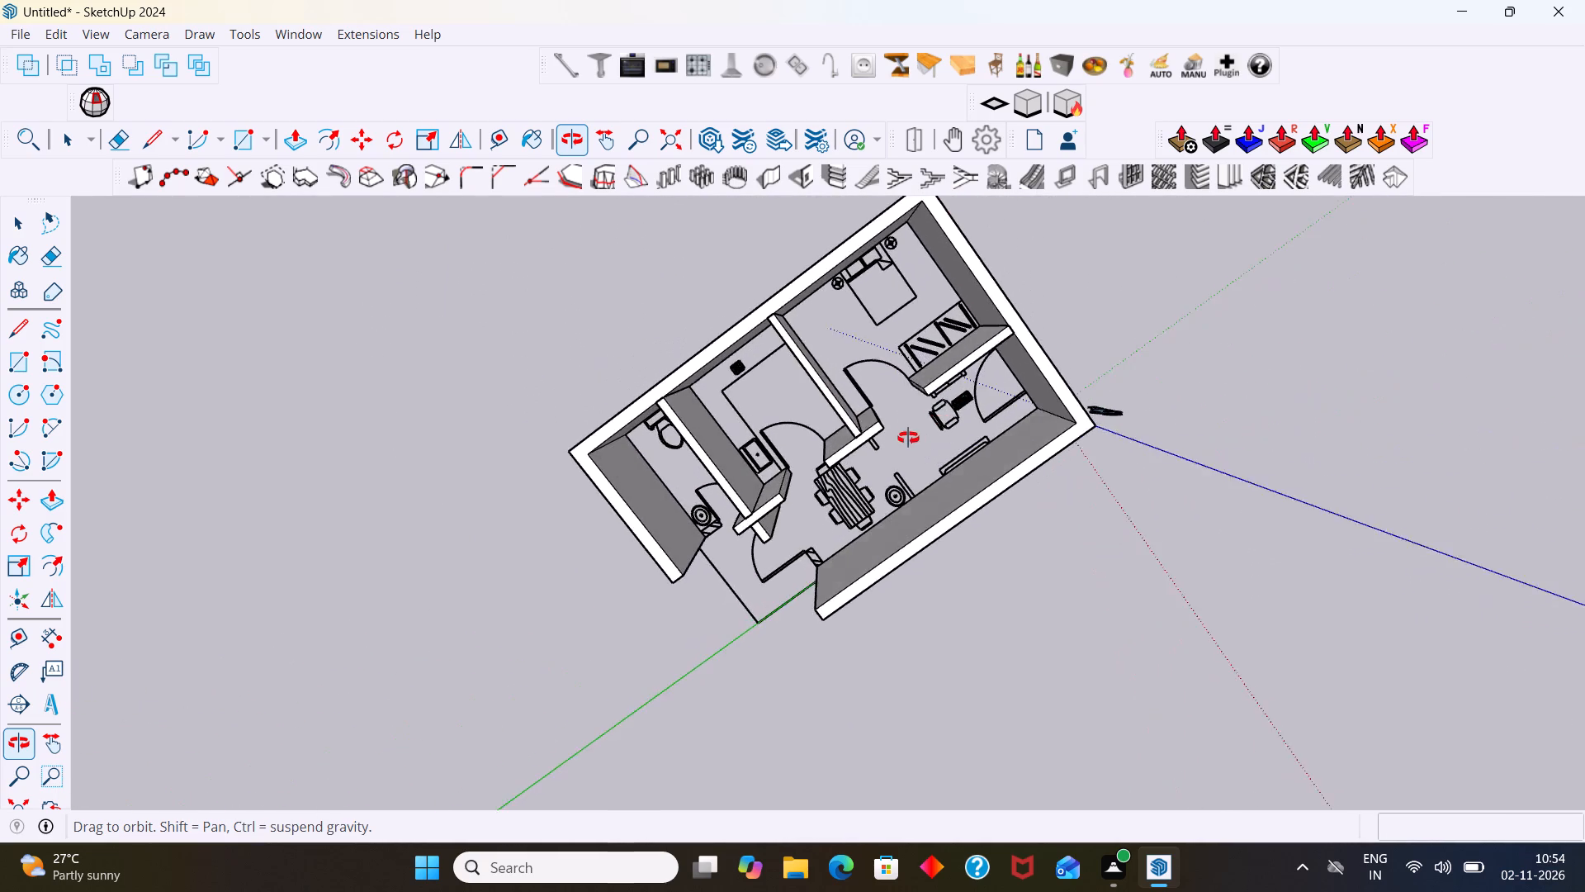
drag(908, 438, 976, 310)
drag(1104, 491, 810, 491)
drag(986, 478, 960, 483)
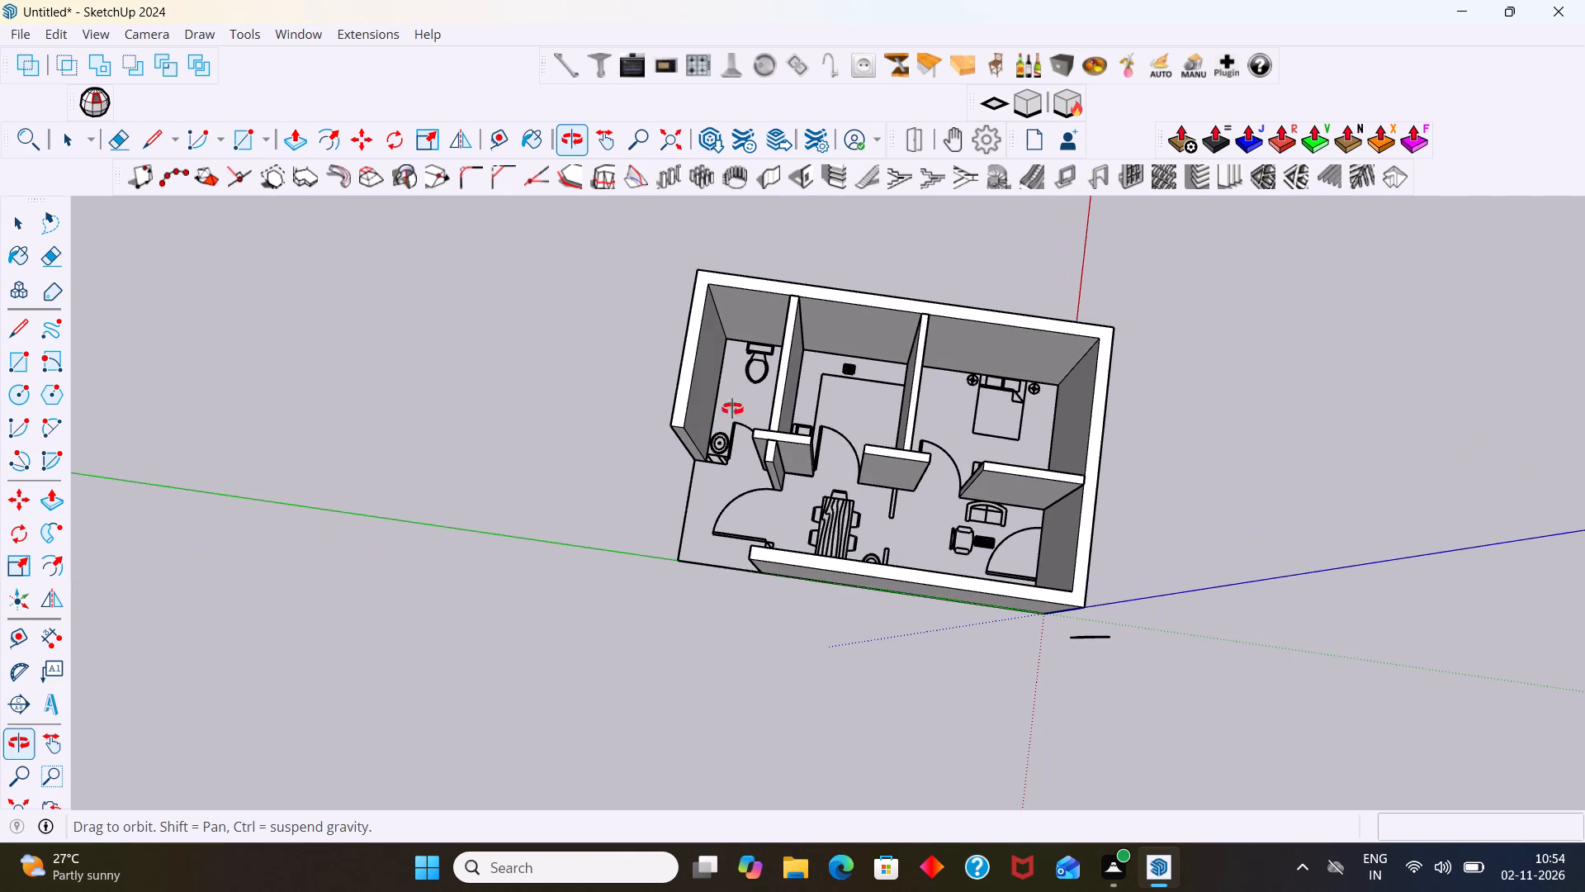
Examine the bathroom, kitchen and entrance partitions up close from above, then the whole house from farther away.
scroll(811, 388, up, 5)
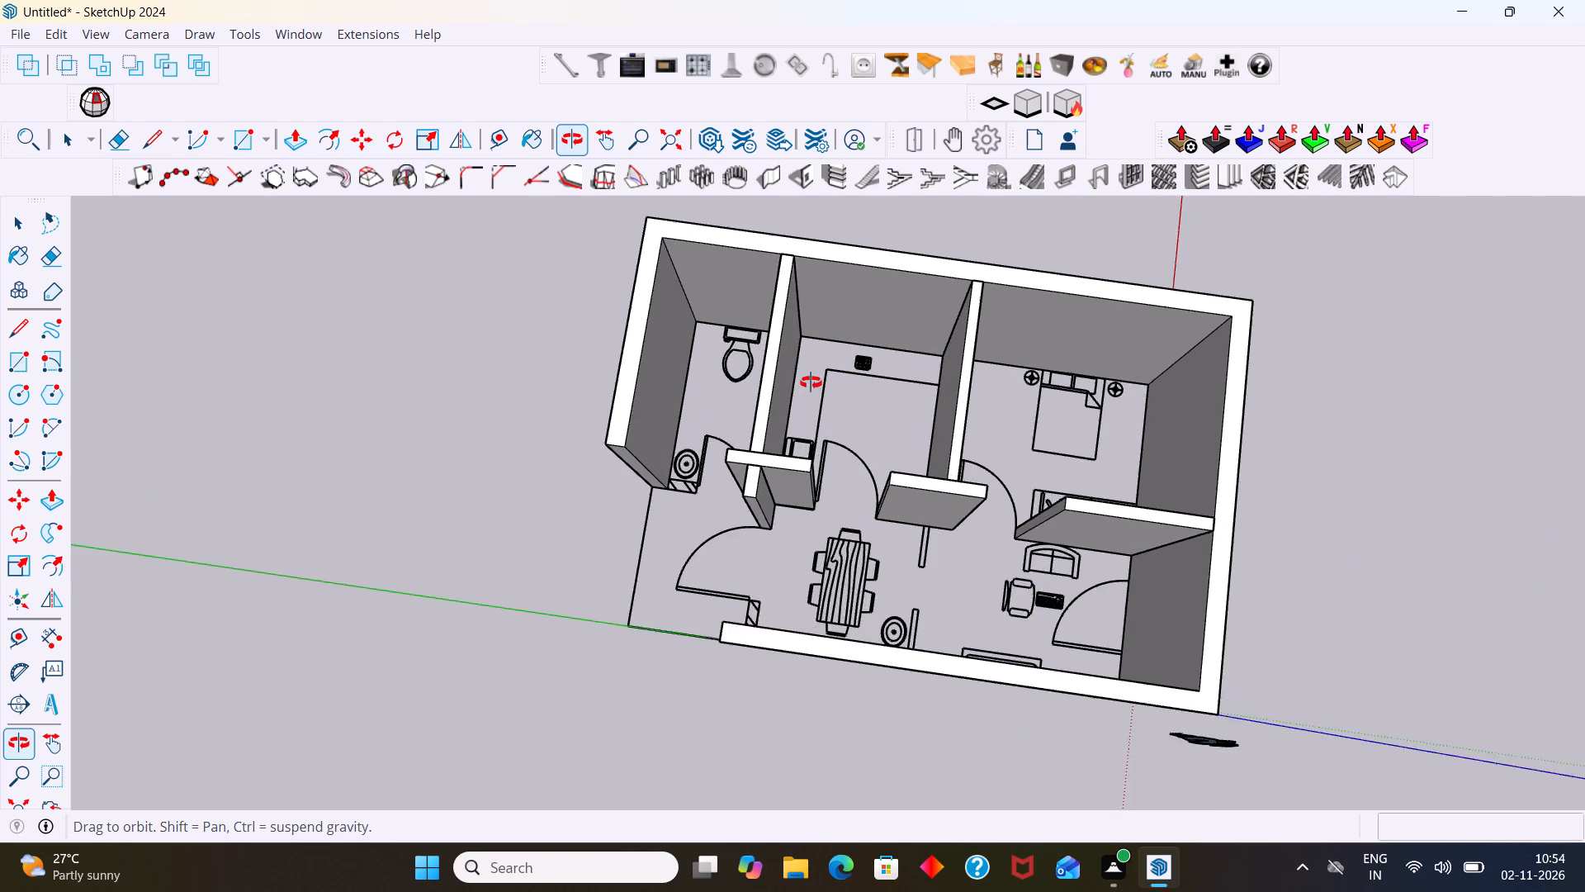
scroll(848, 351, up, 4)
drag(844, 350, 873, 420)
scroll(864, 380, down, 5)
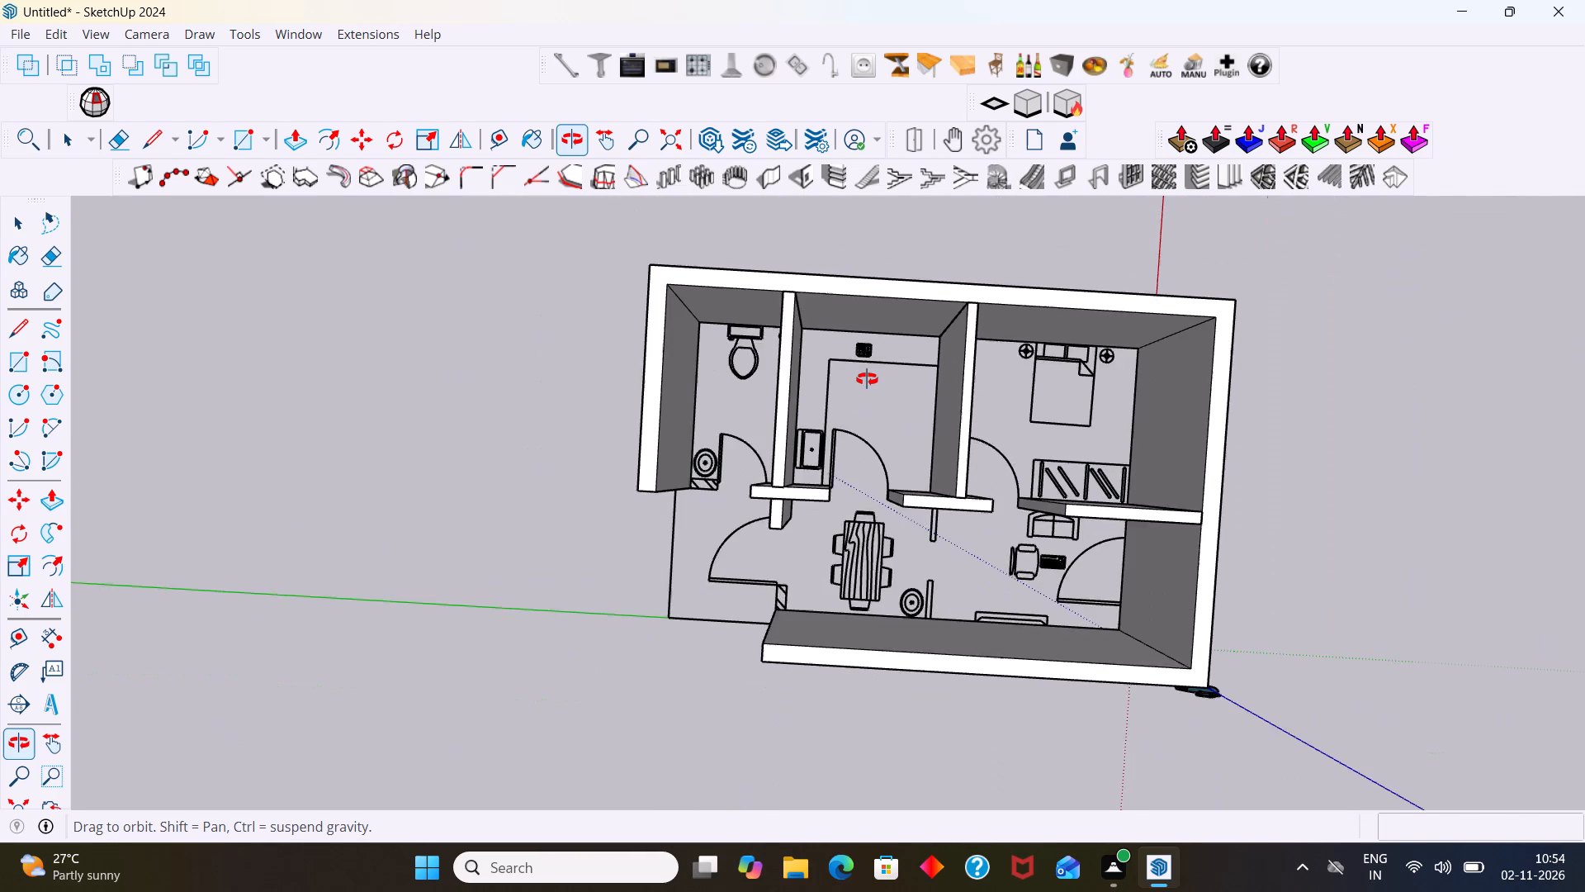
scroll(867, 379, down, 5)
scroll(796, 301, up, 6)
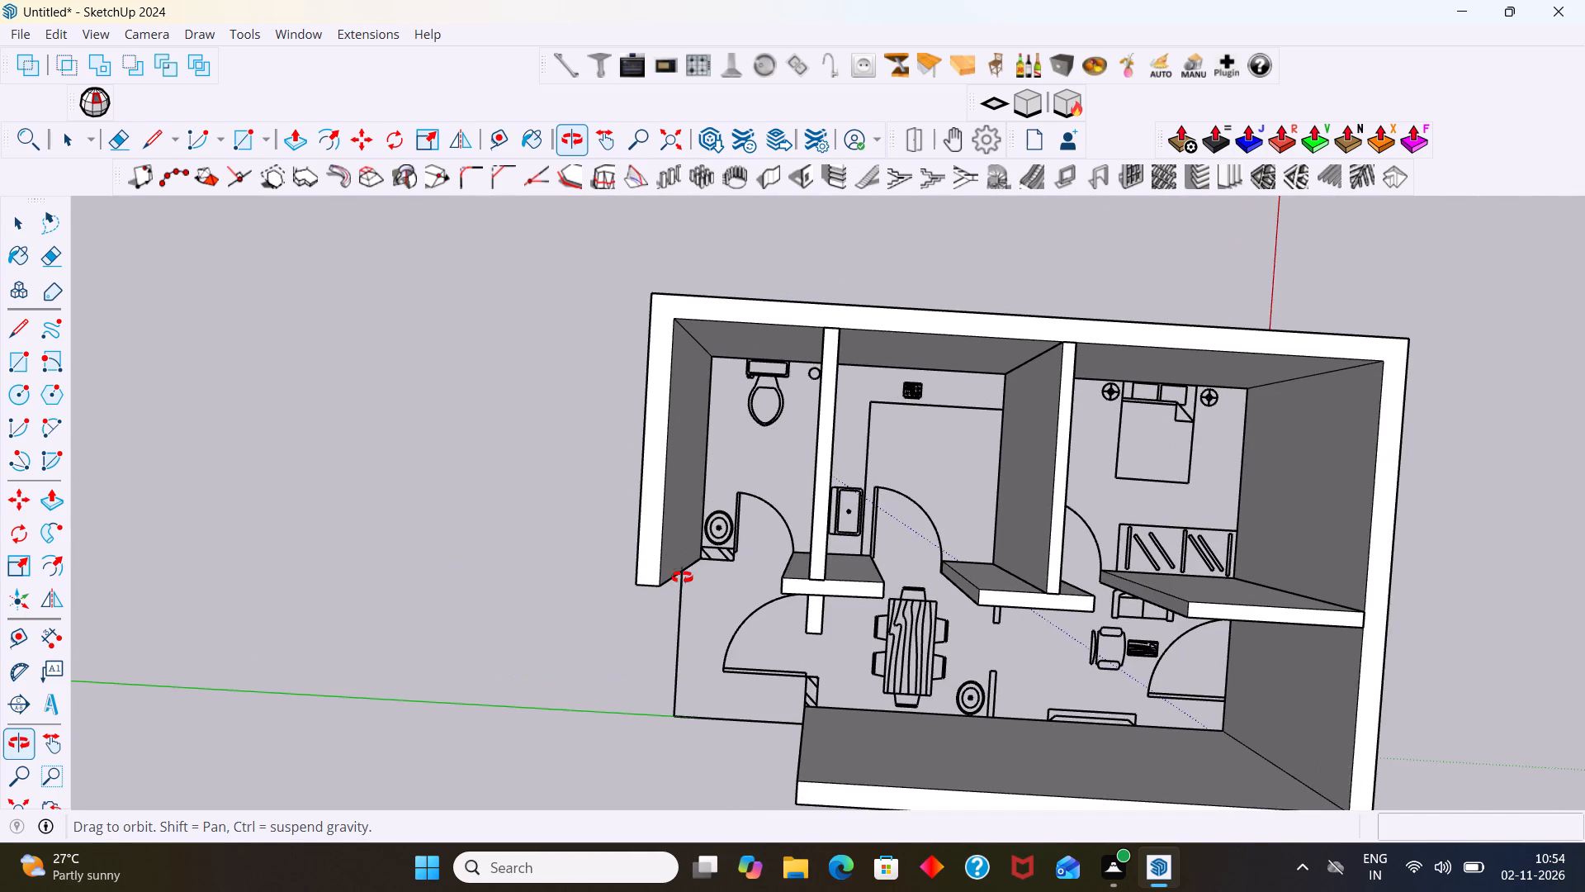
scroll(682, 577, up, 6)
scroll(815, 479, down, 5)
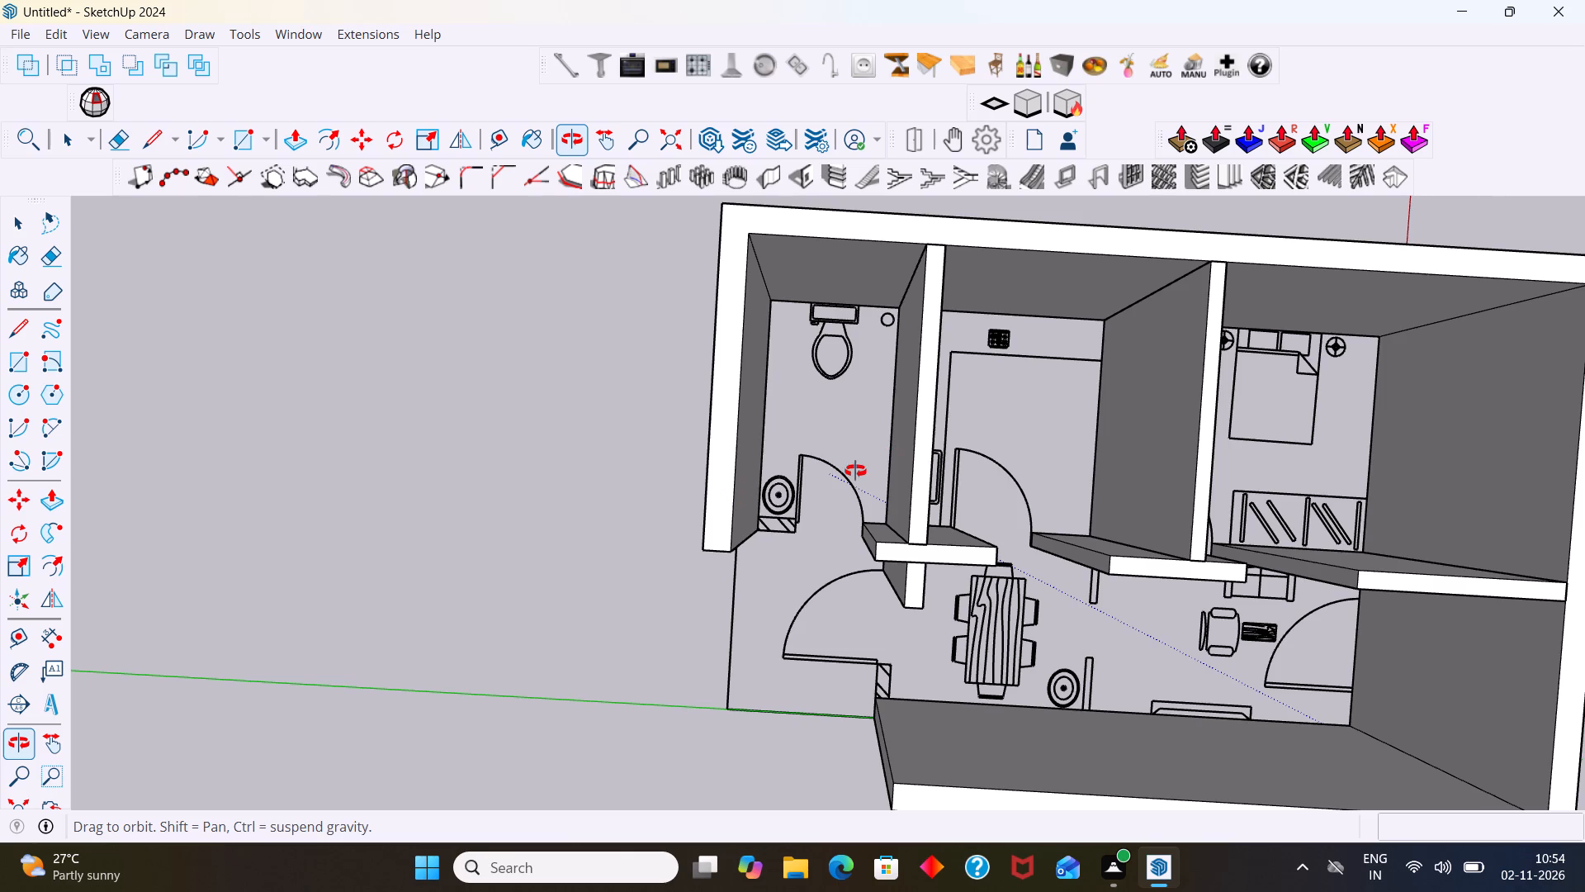
scroll(859, 472, down, 5)
scroll(1070, 436, down, 6)
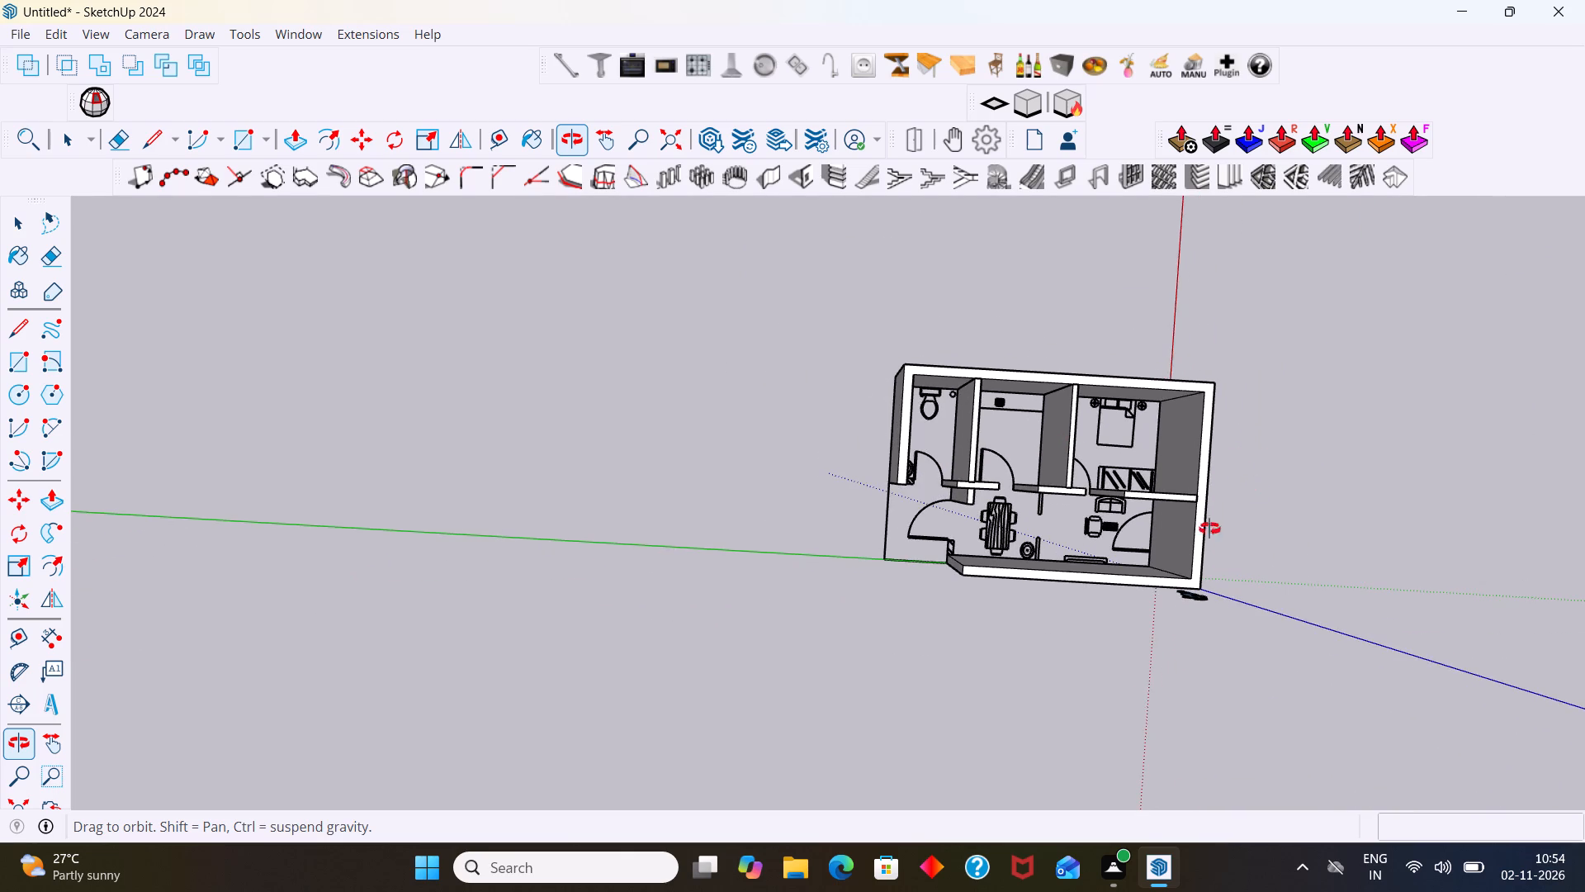
drag(1247, 472, 1020, 358)
drag(1071, 529, 1042, 378)
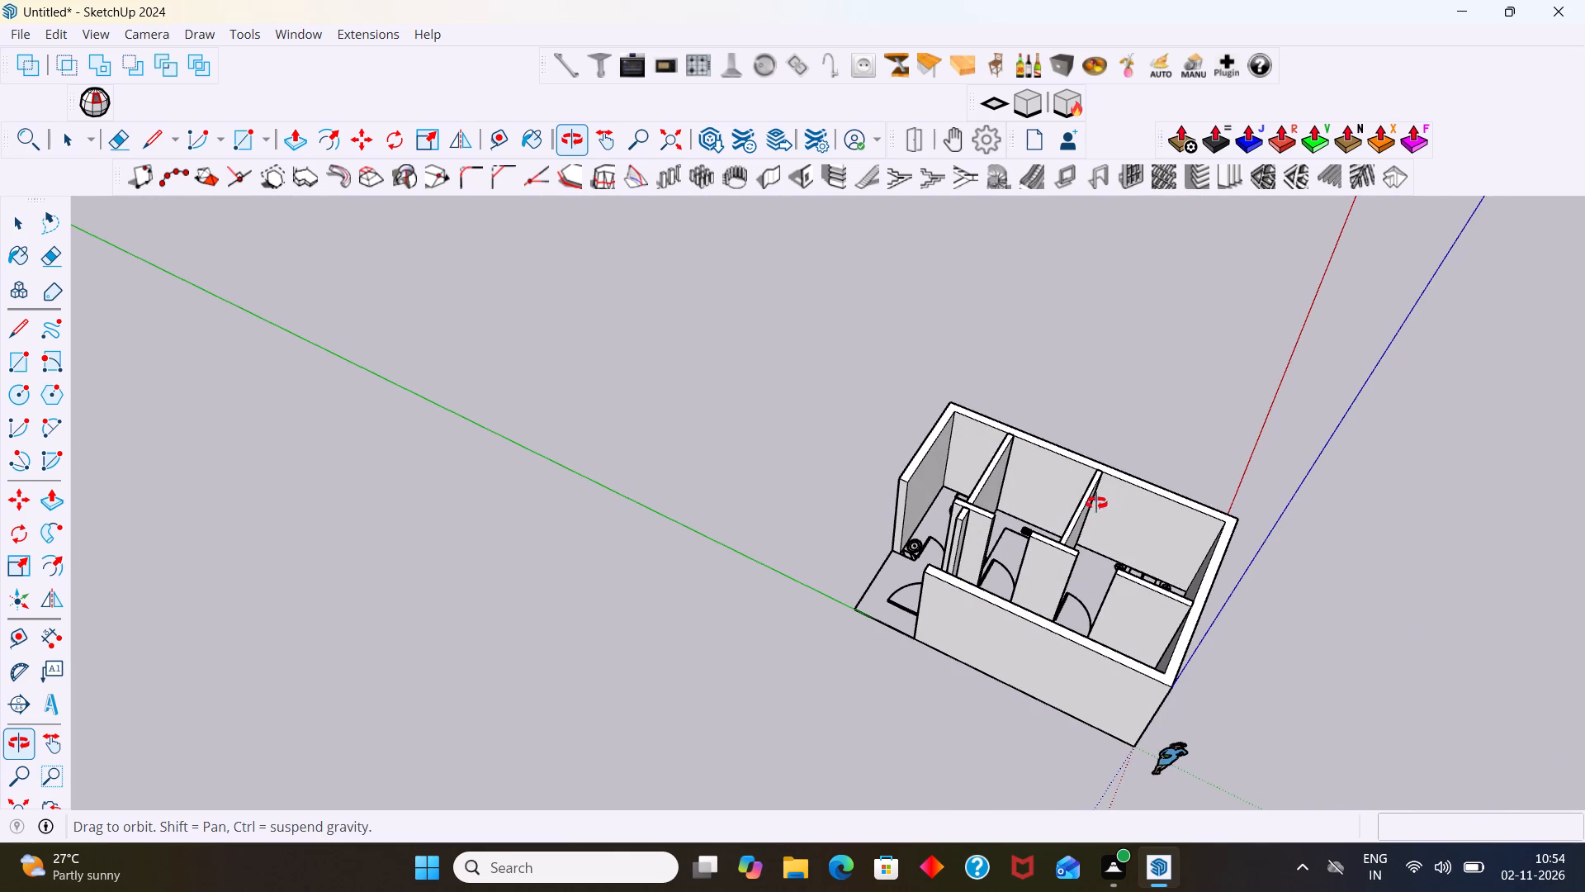
drag(1095, 503, 1152, 729)
drag(1291, 546, 1067, 463)
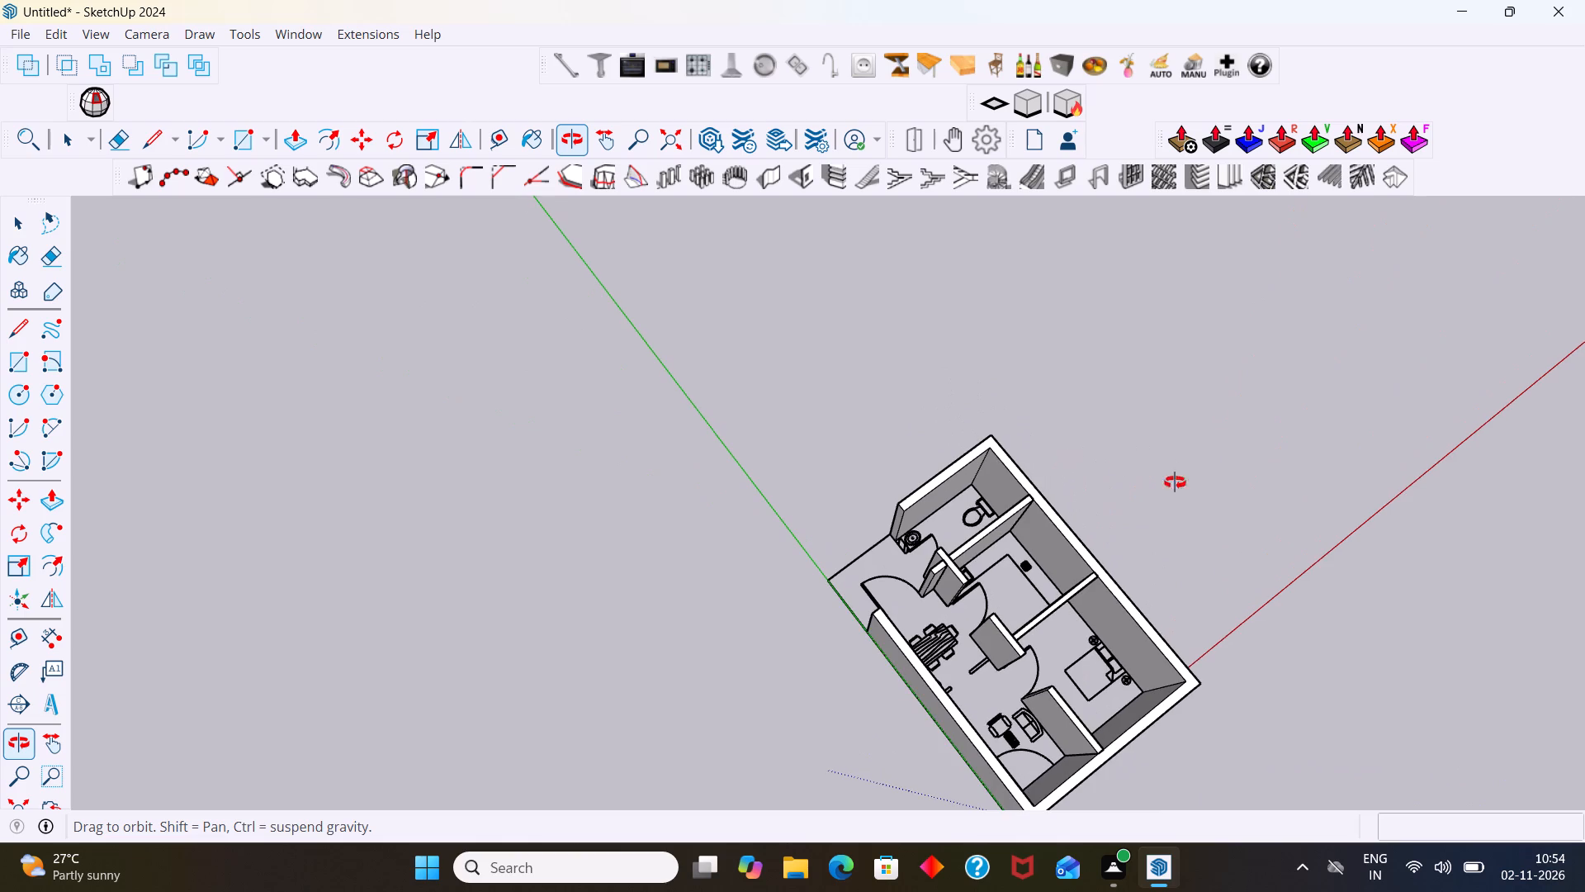
drag(1192, 547, 1303, 429)
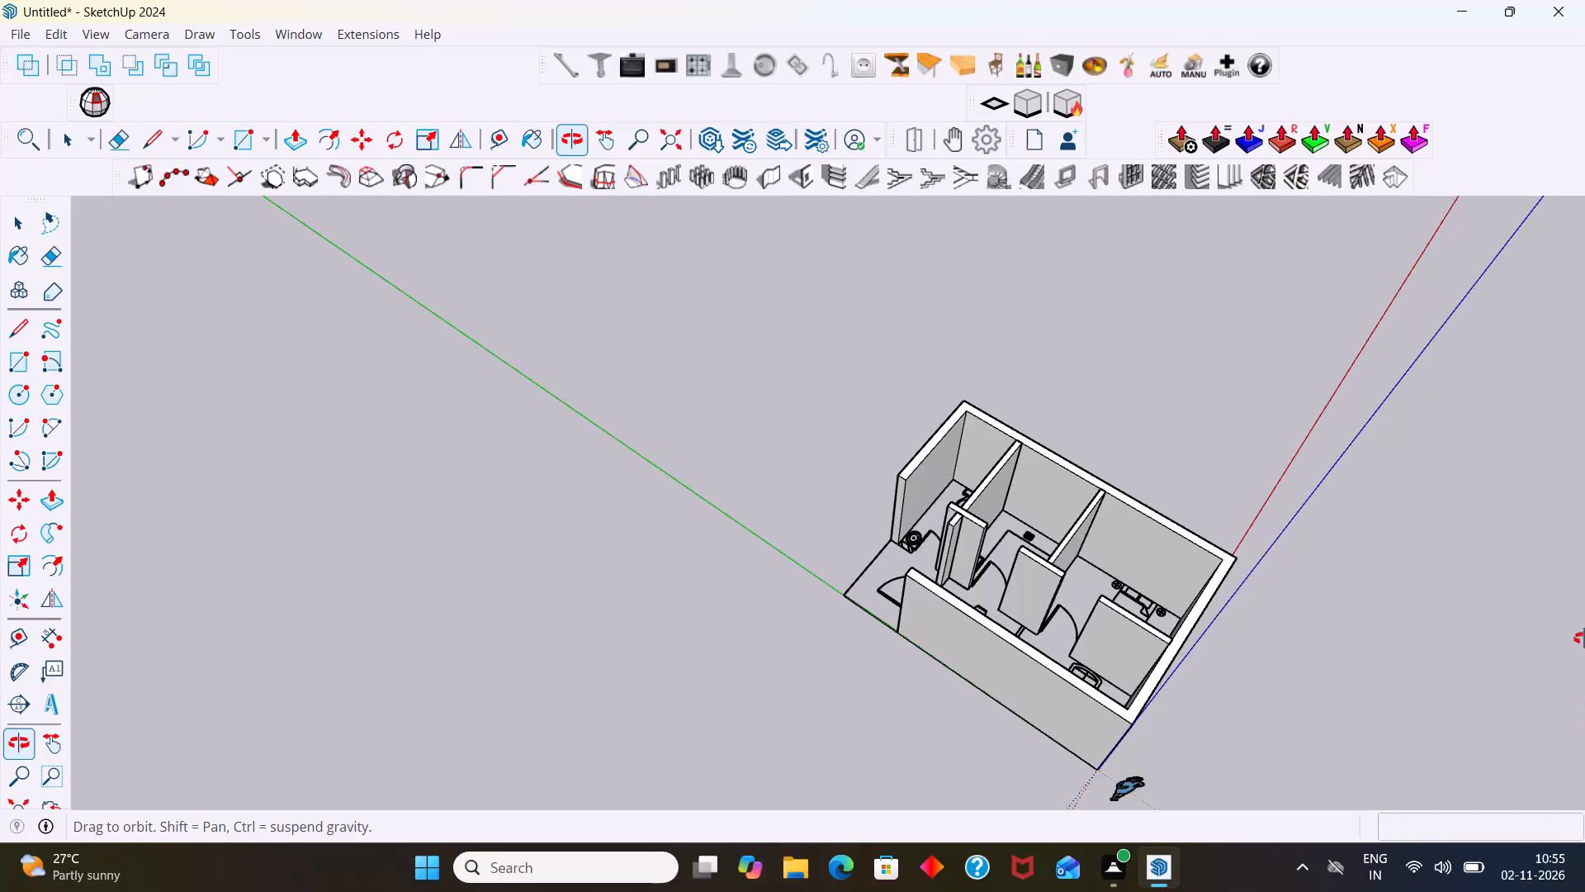
Draw a square about 64' 8" on each side on the ground beside the house, along the red axis.
scroll(1024, 376, down, 14)
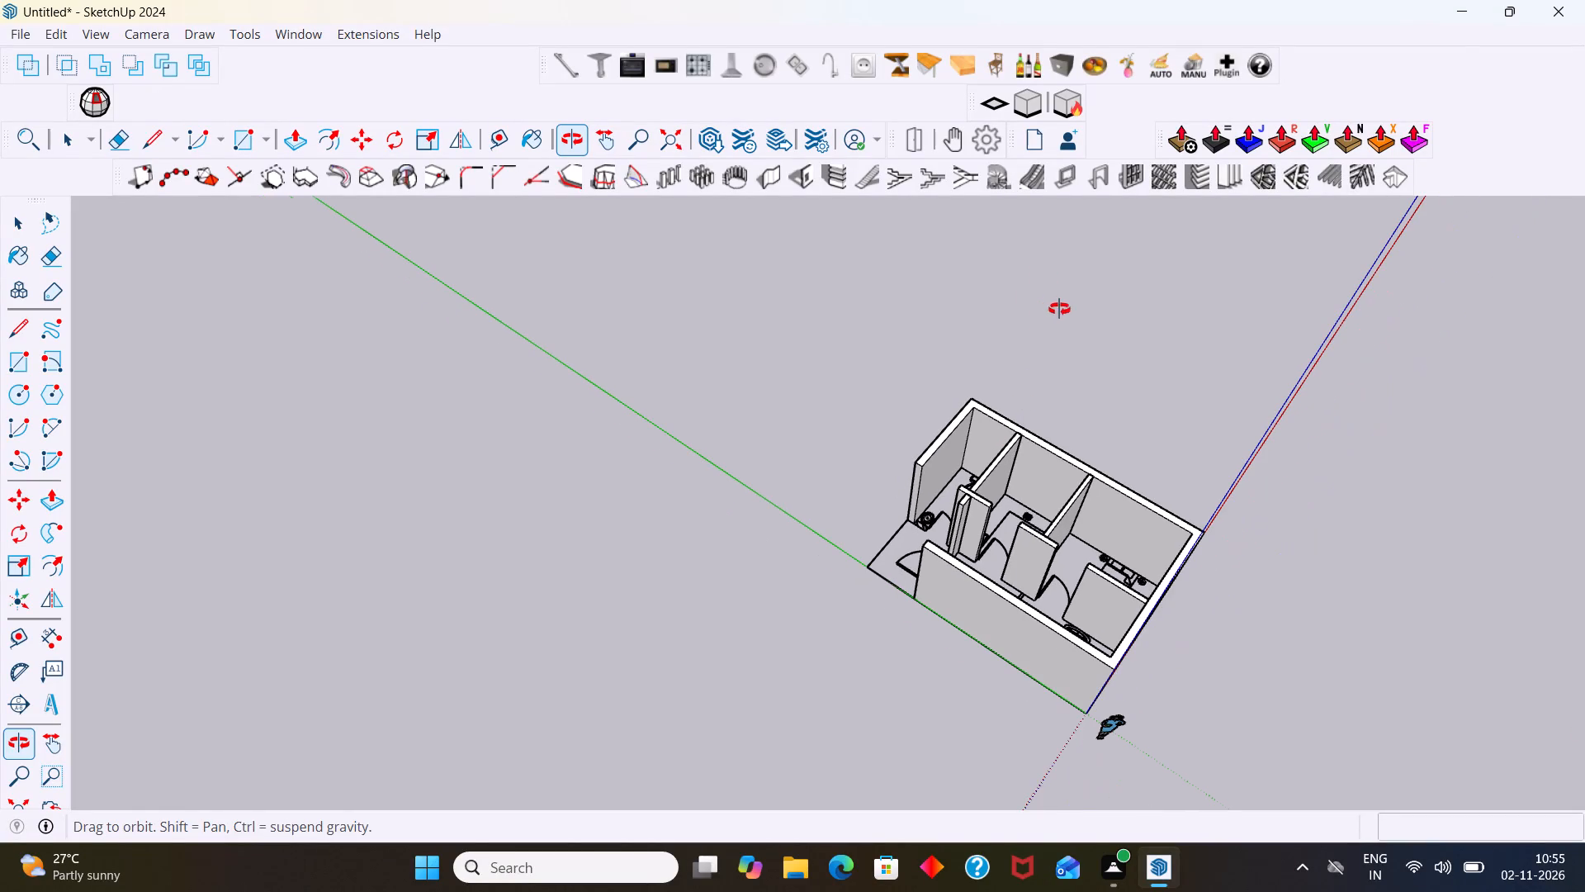
key(space)
scroll(1053, 404, down, 15)
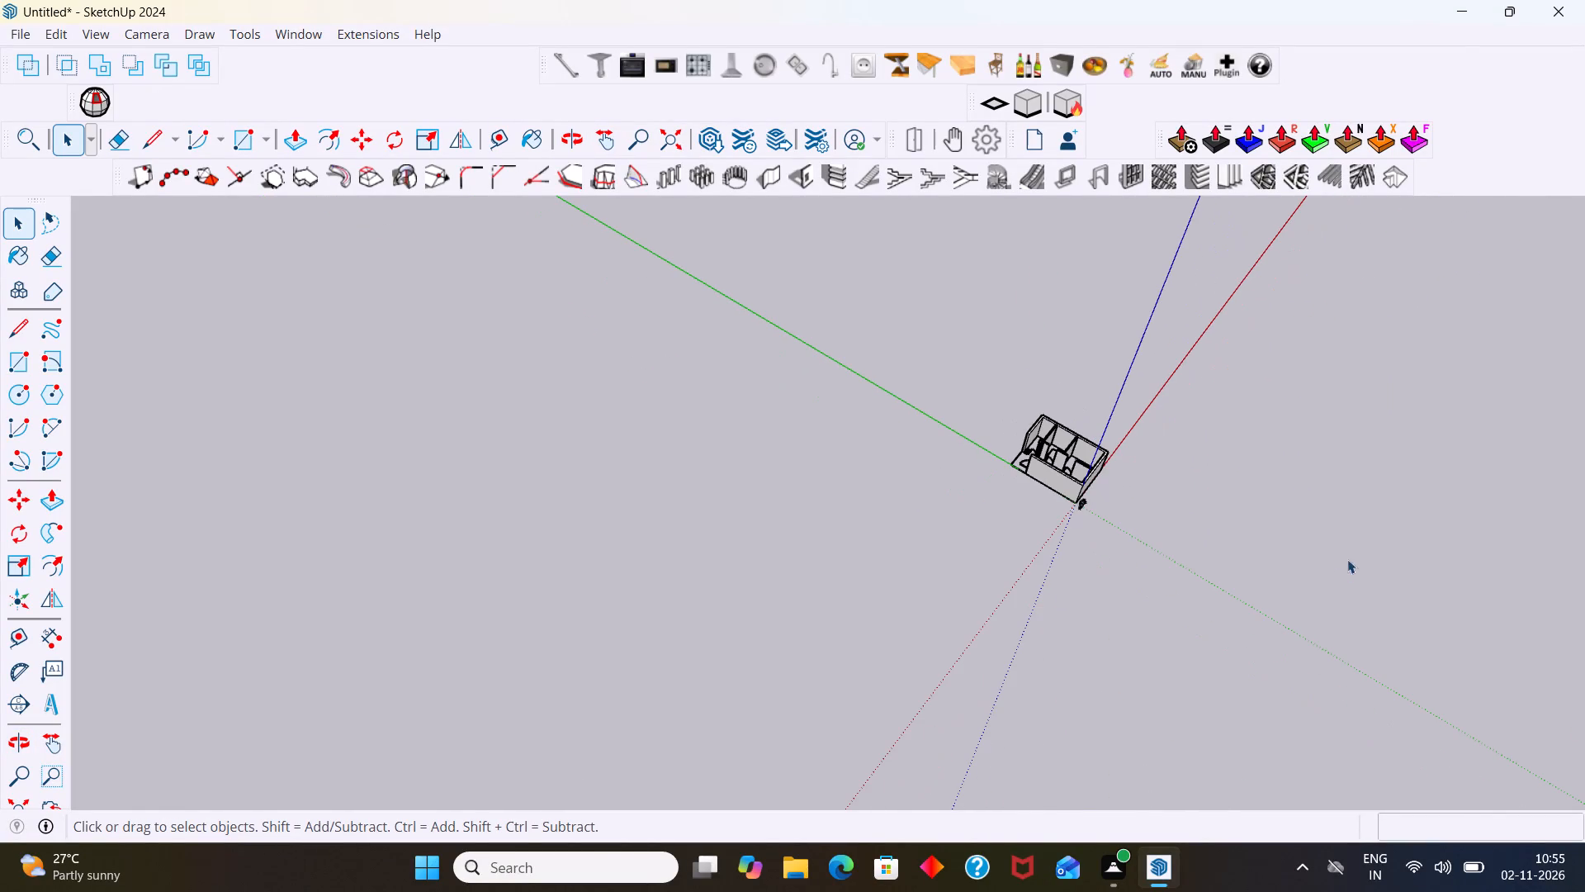
key(o)
drag(1204, 544, 440, 425)
scroll(967, 534, down, 7)
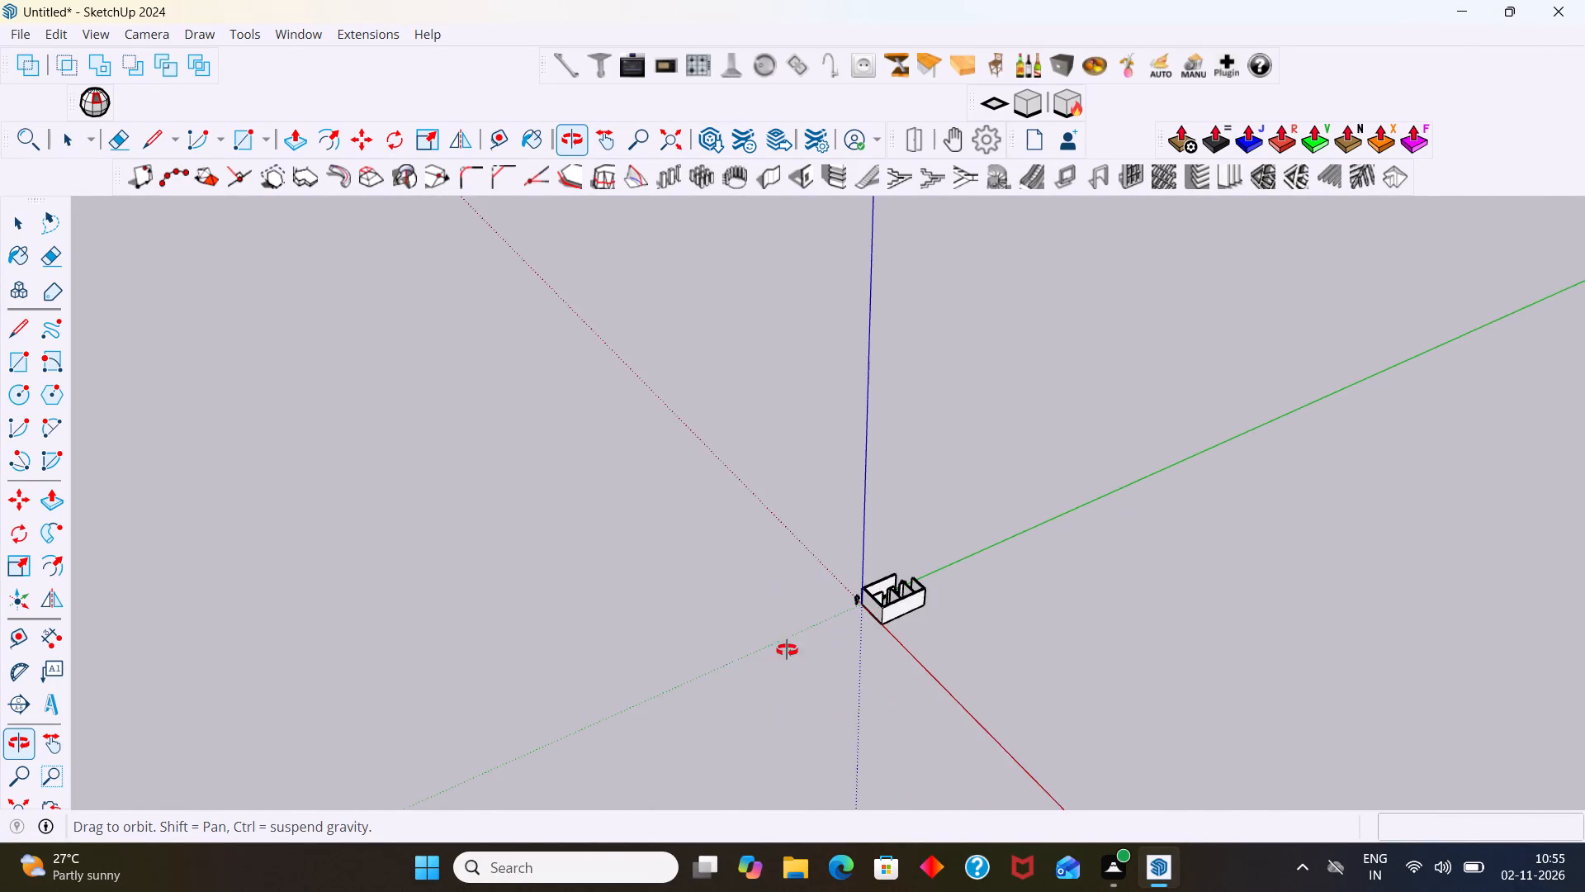
drag(728, 666, 1218, 676)
scroll(1233, 433, up, 11)
scroll(1185, 469, down, 2)
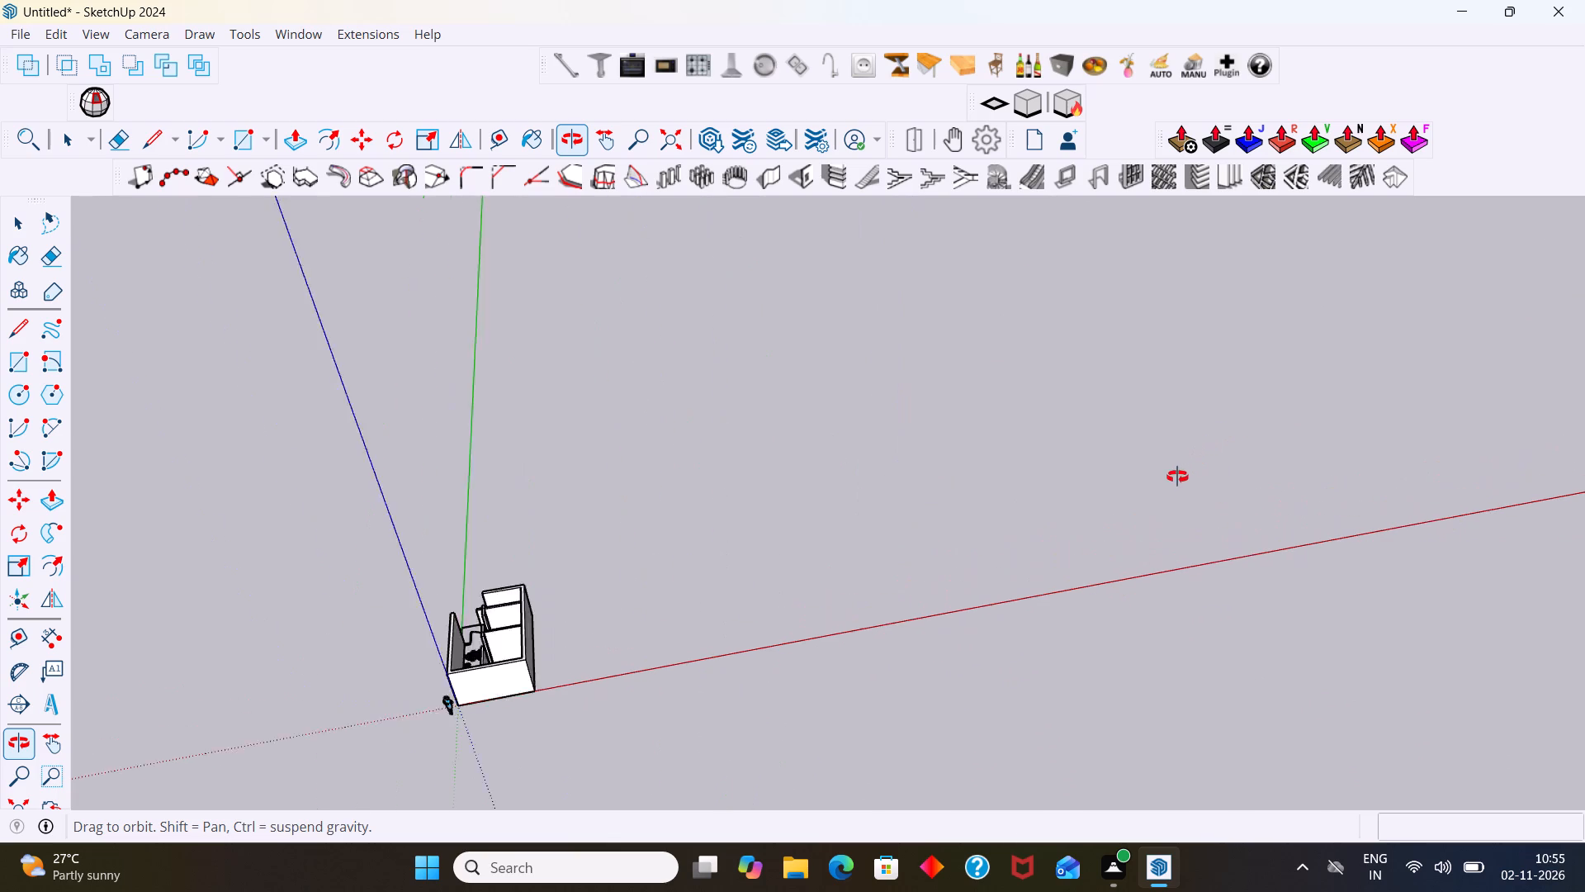
scroll(1177, 477, up, 1)
key(r)
drag(684, 482, 727, 551)
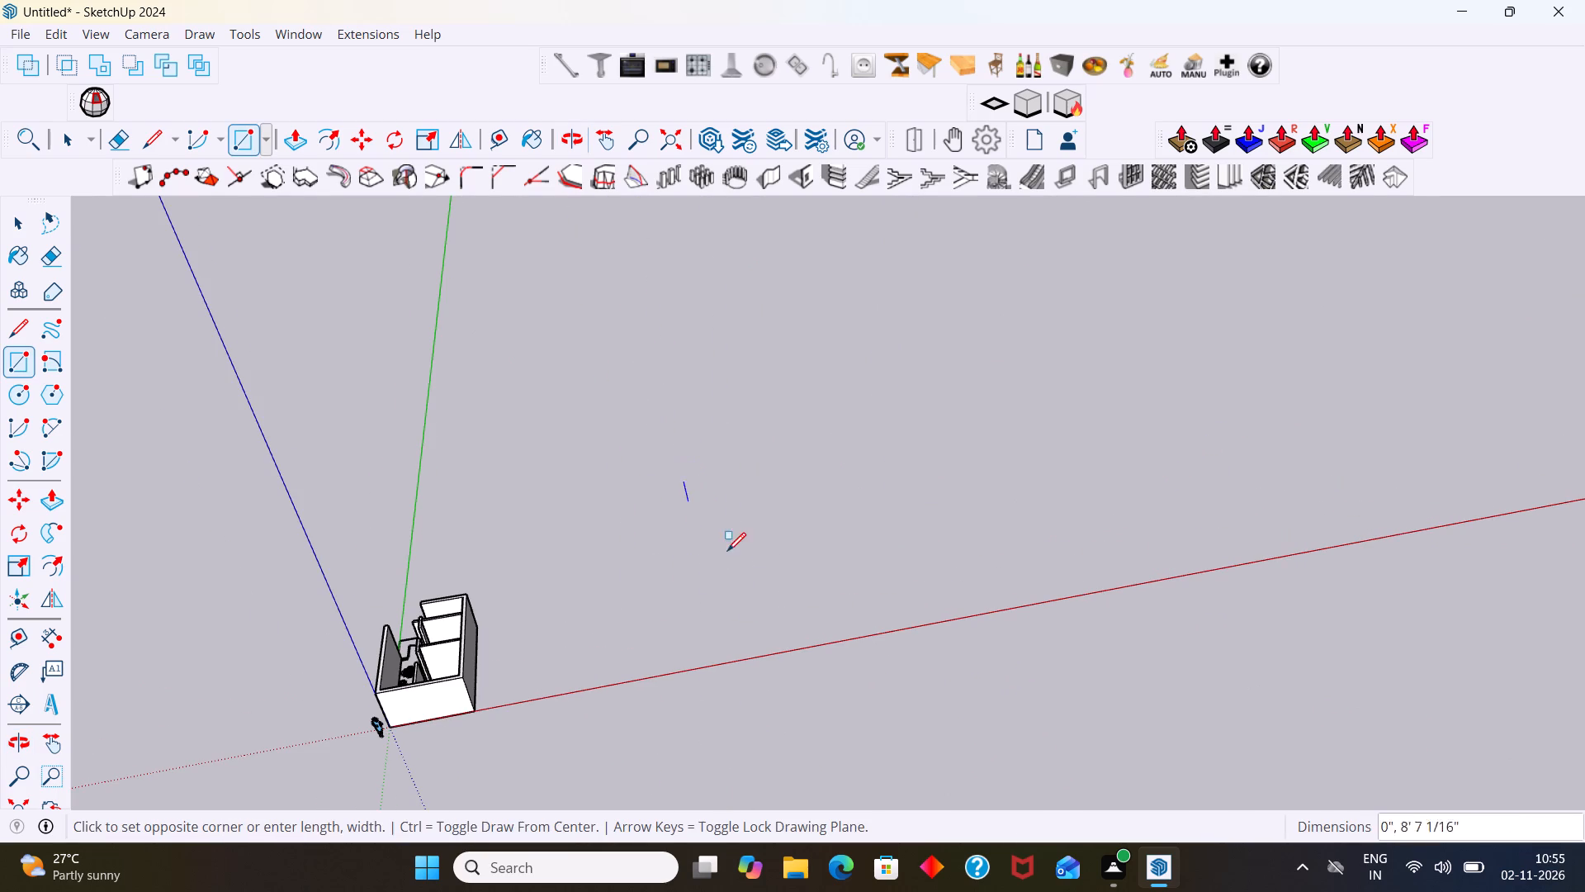
drag(727, 551, 753, 579)
click(1015, 610)
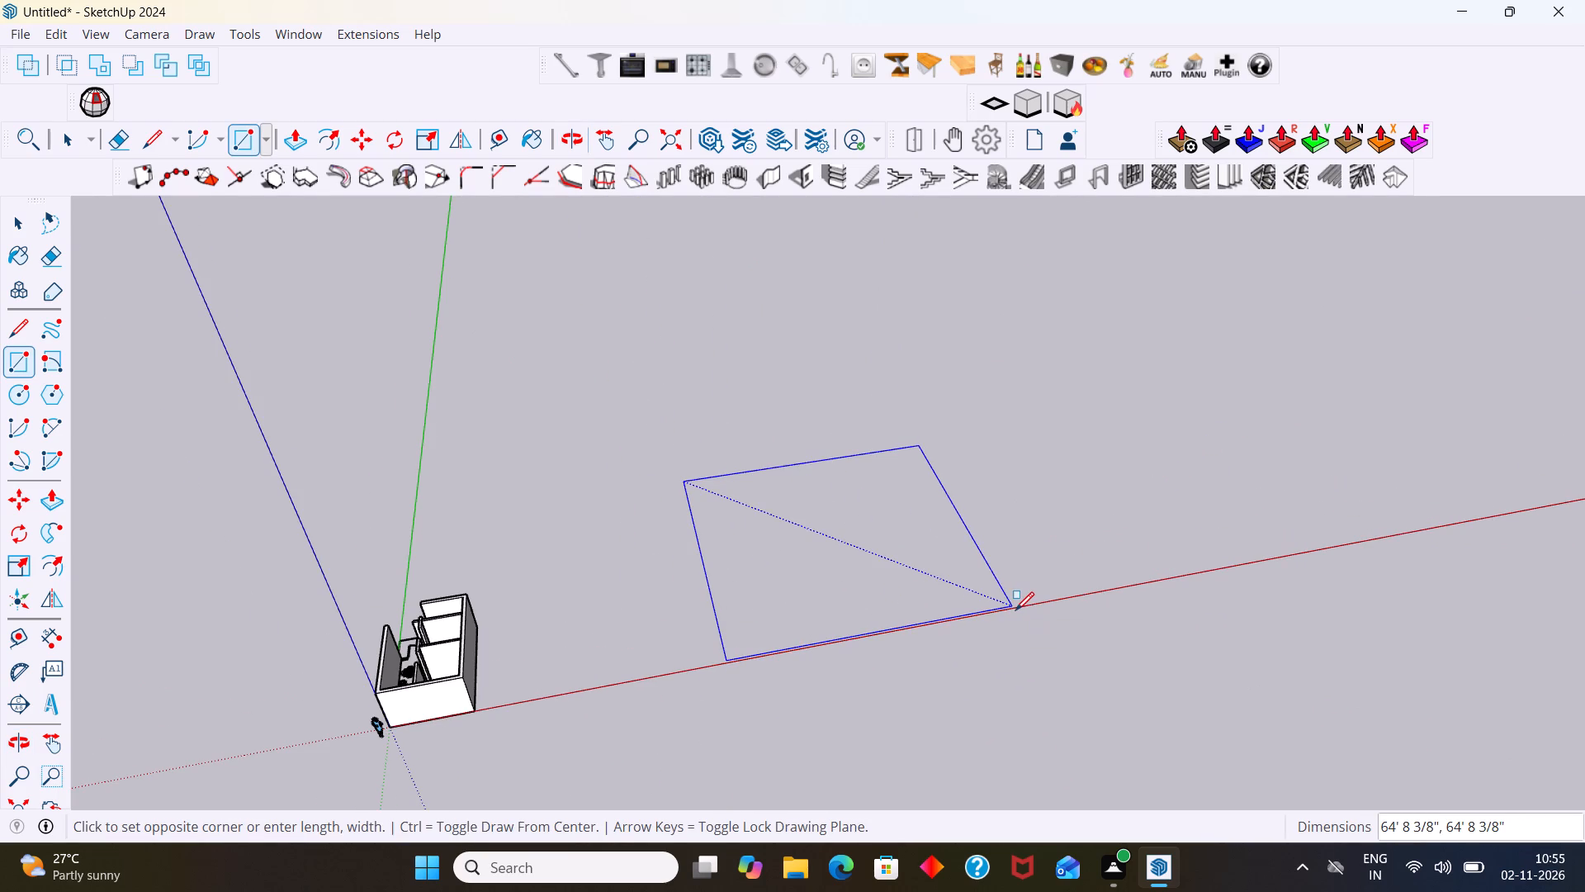
key(space)
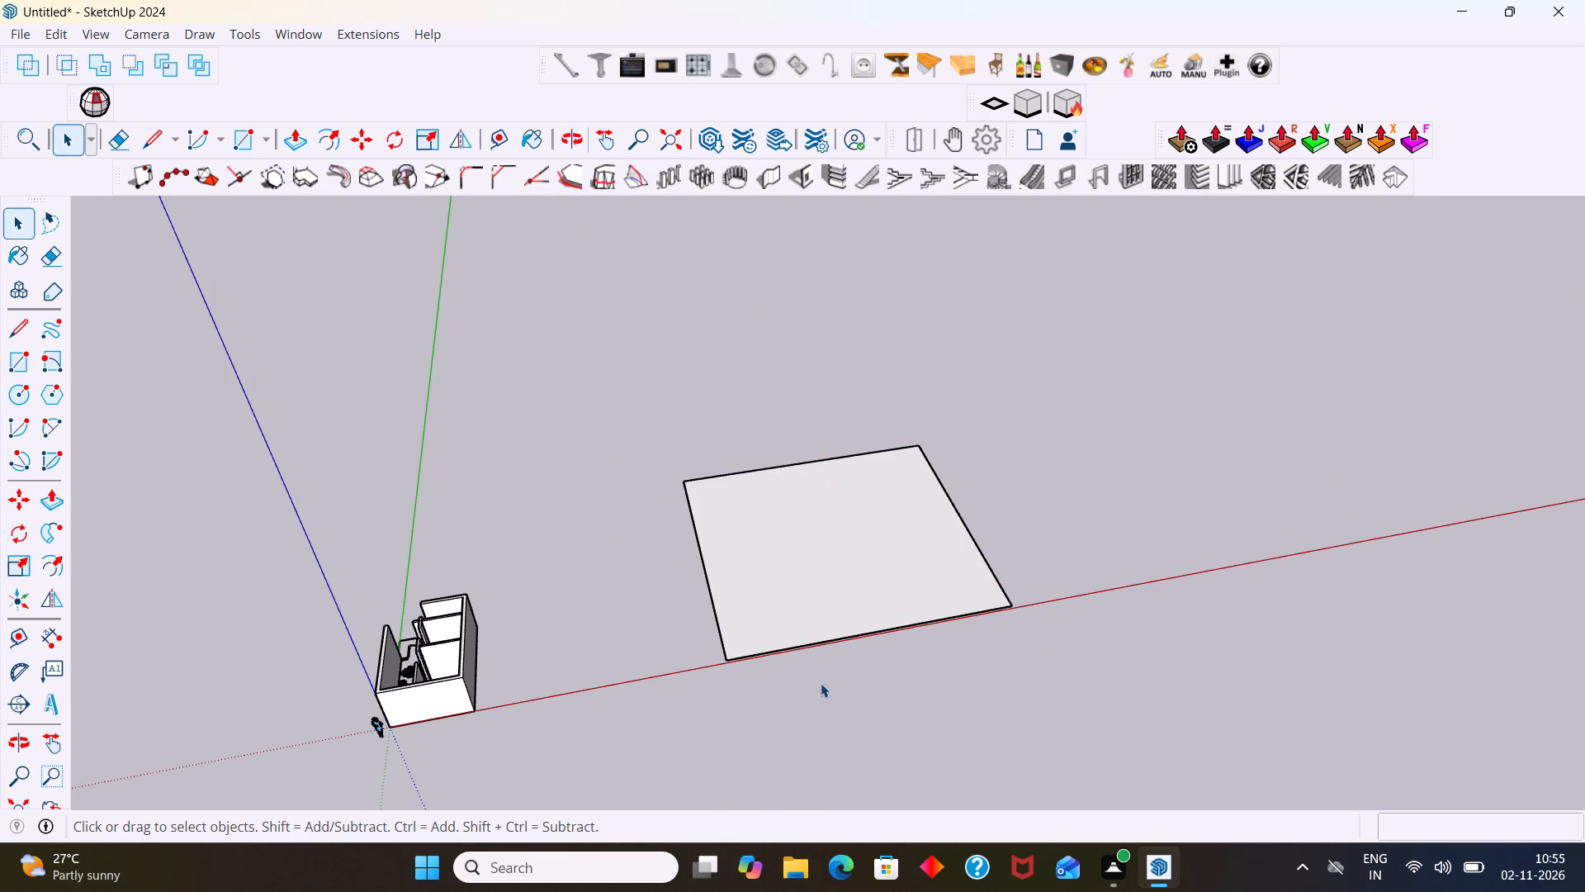
Display the standard Views tool set and switch the model to the top view.
key(o)
drag(849, 676, 810, 674)
scroll(941, 509, up, 1)
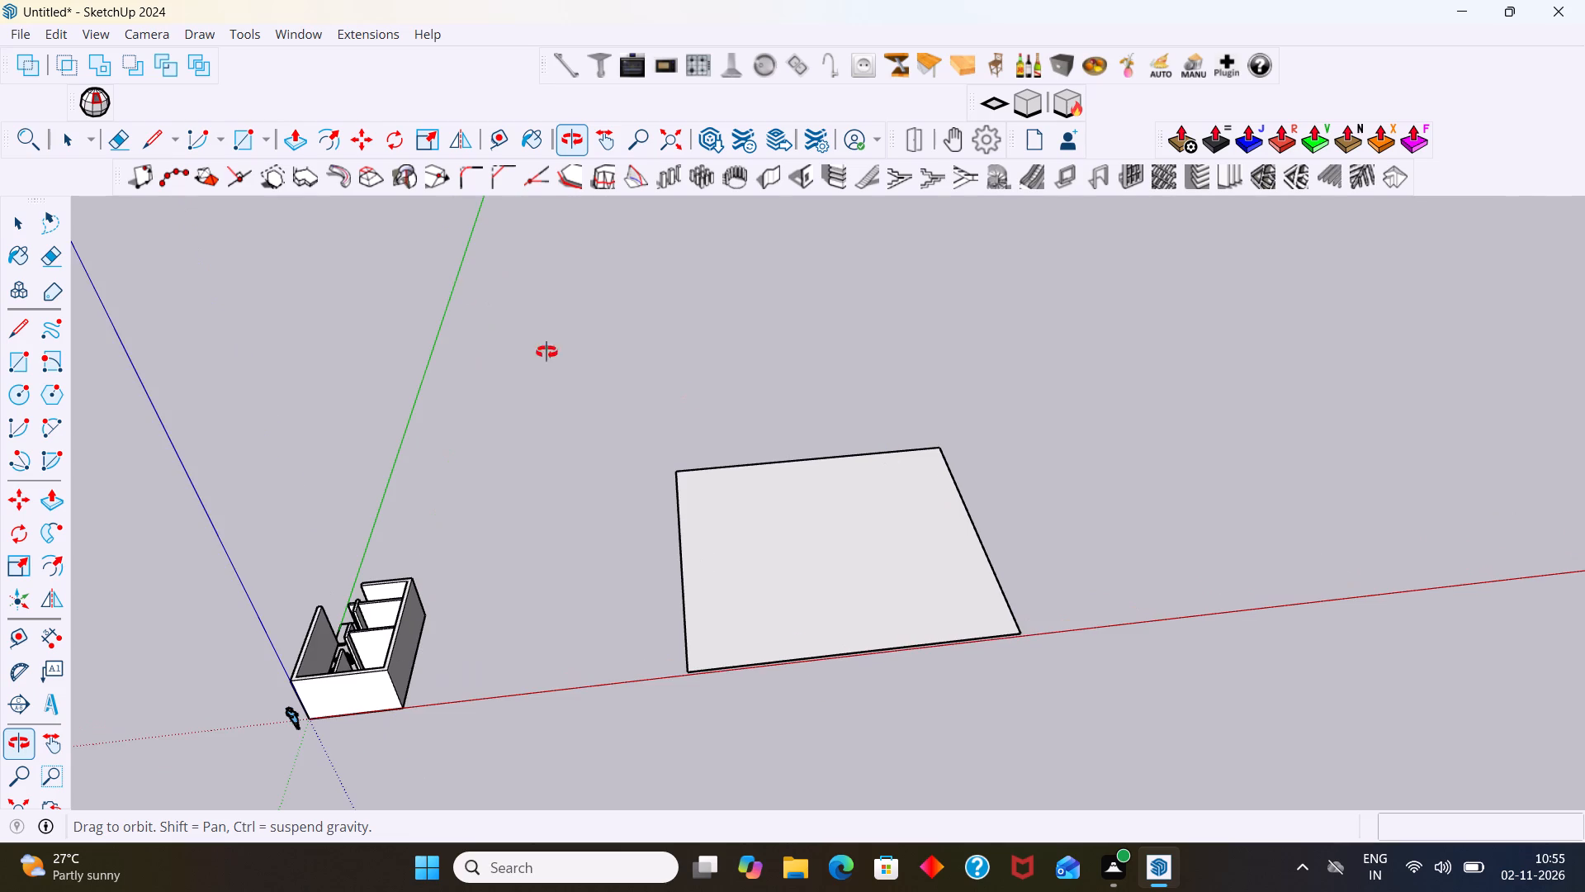
right_click(350, 89)
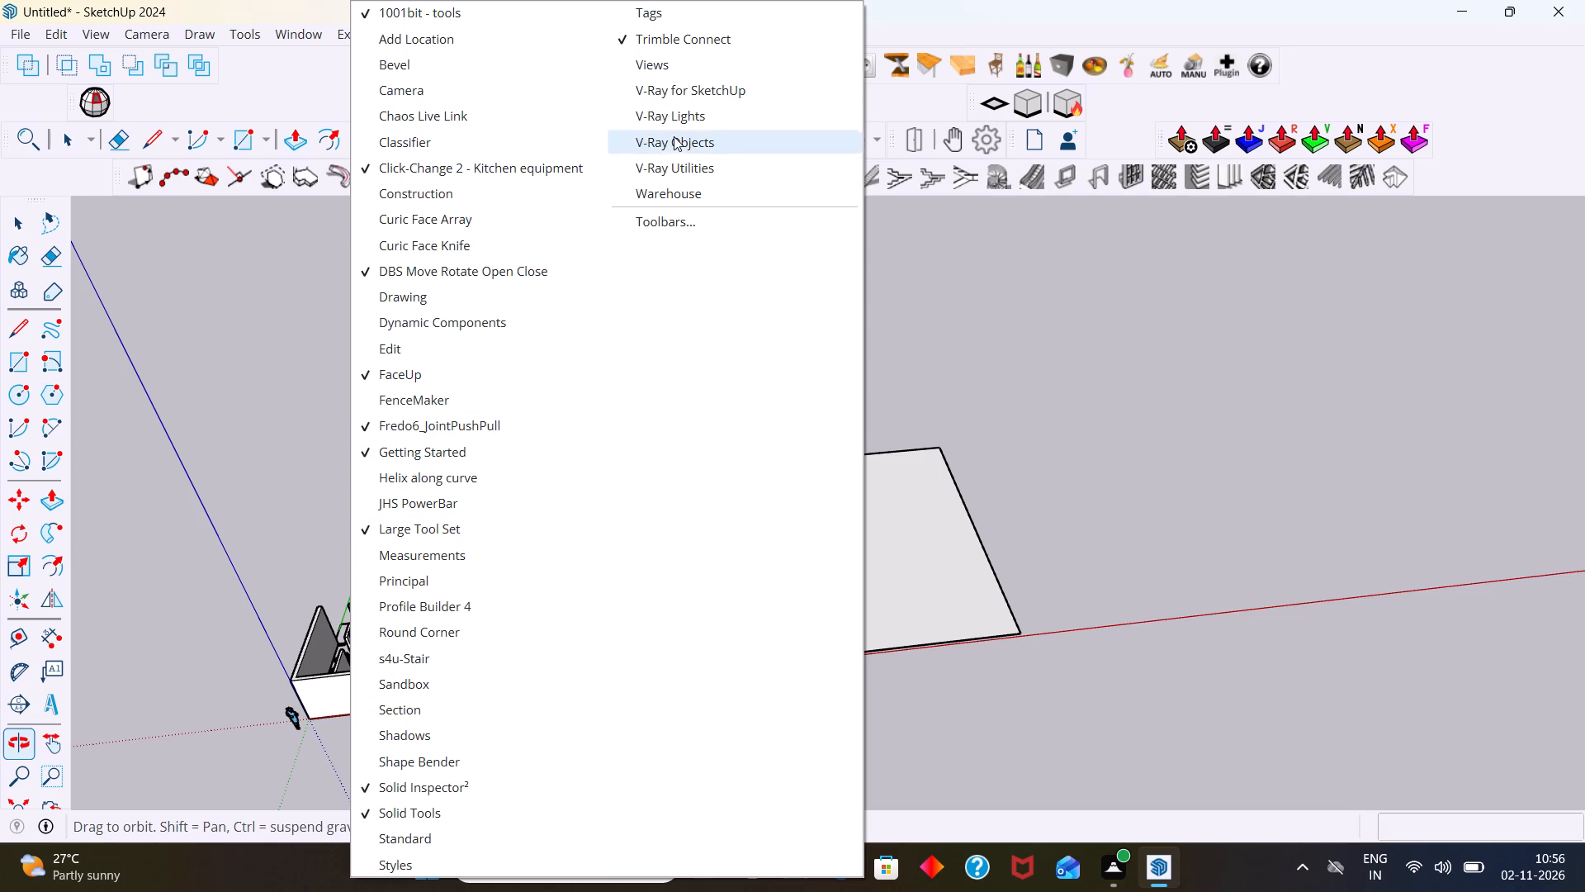
click(682, 66)
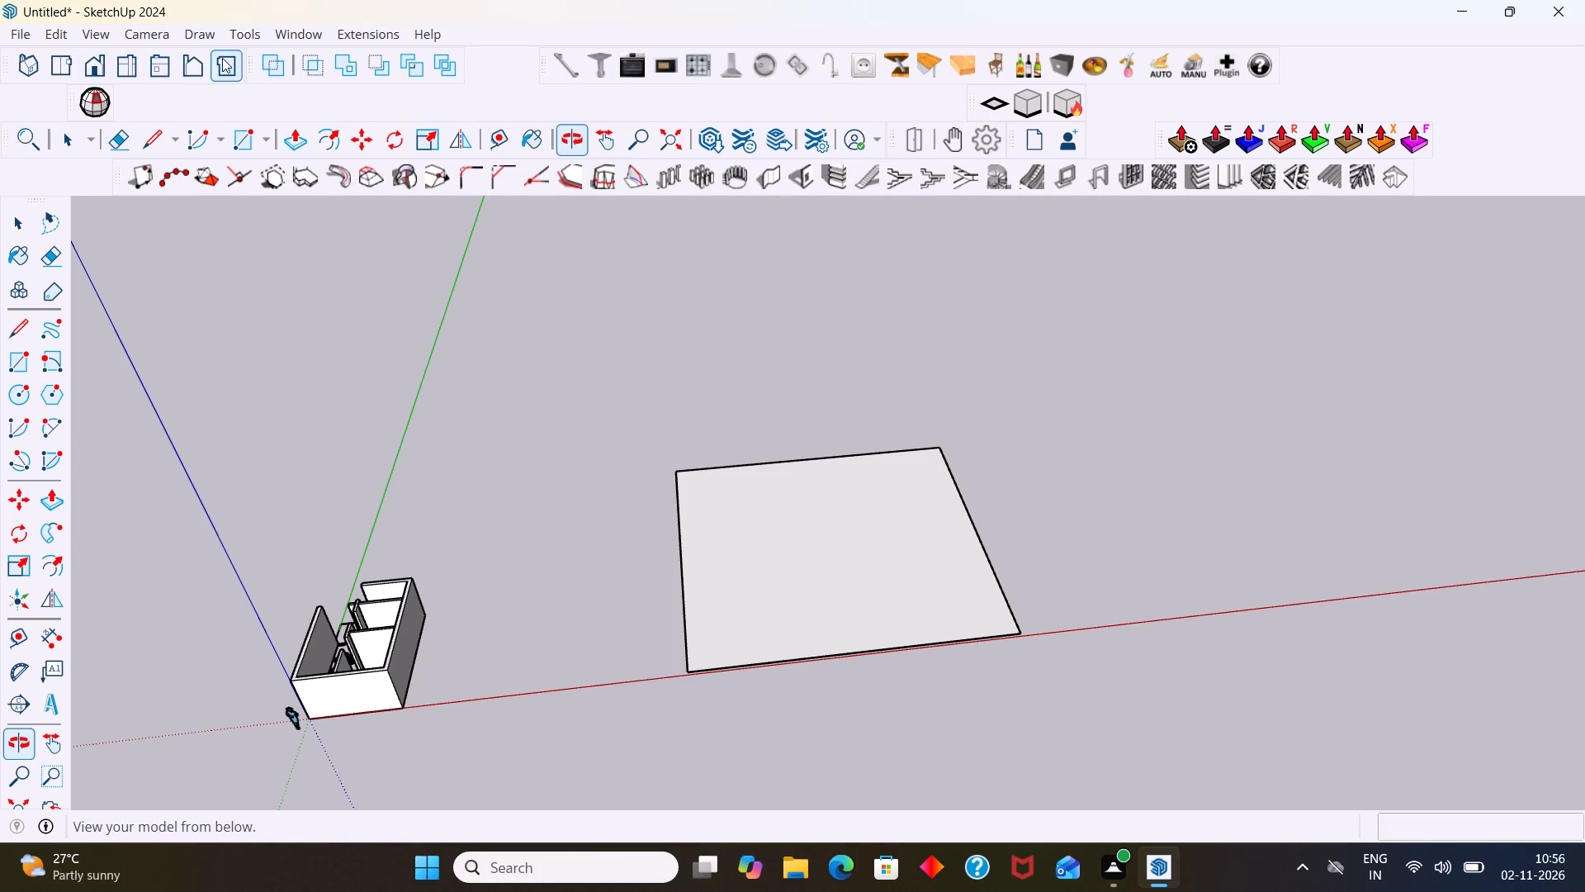
click(62, 73)
scroll(971, 461, up, 5)
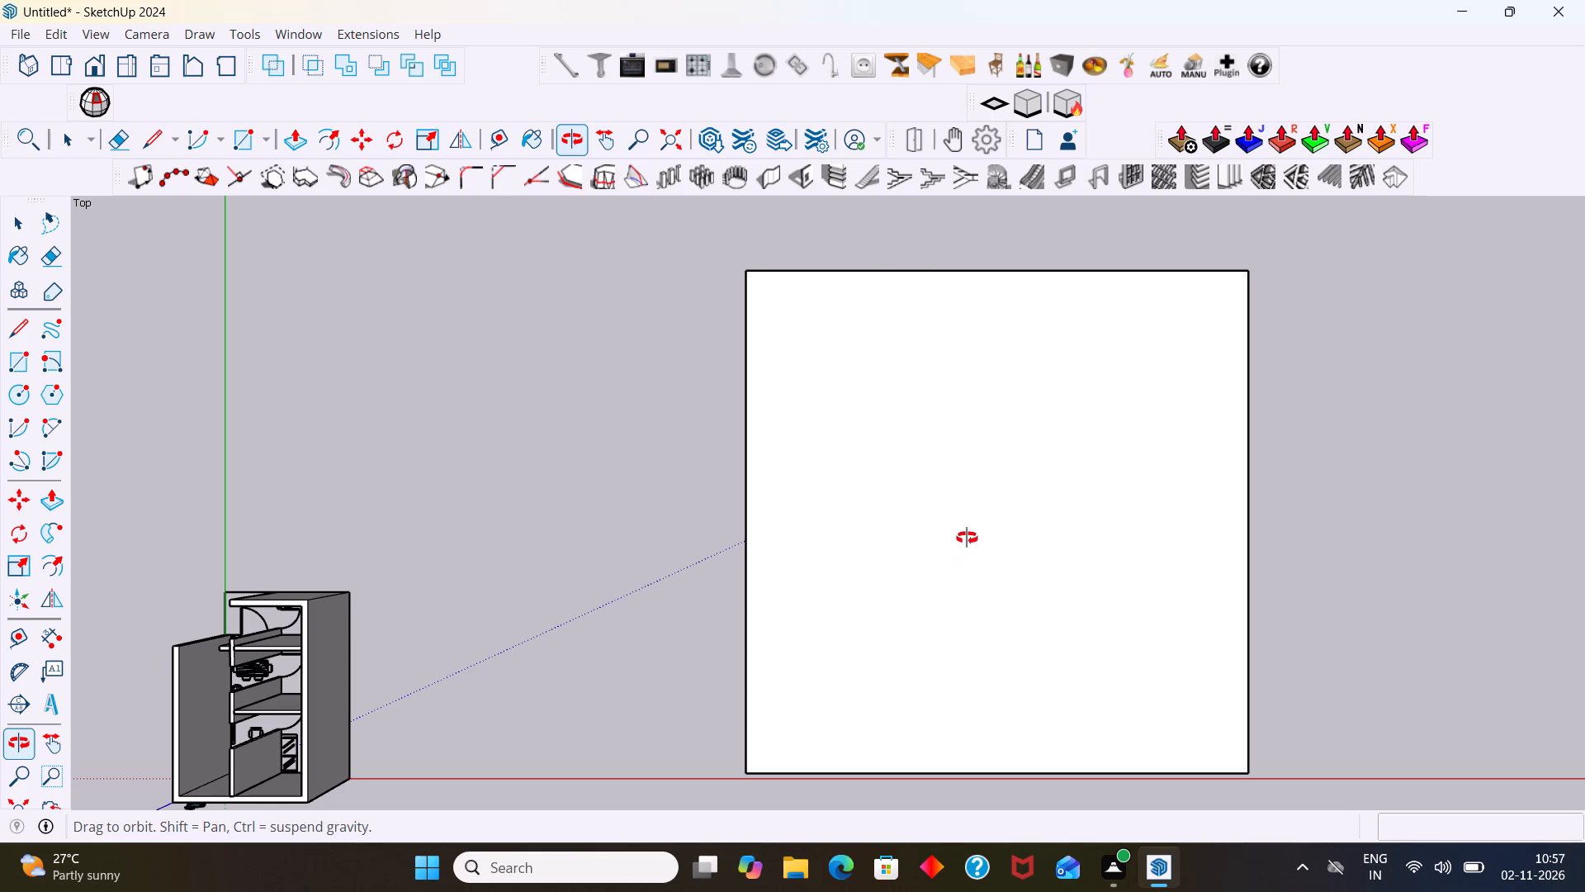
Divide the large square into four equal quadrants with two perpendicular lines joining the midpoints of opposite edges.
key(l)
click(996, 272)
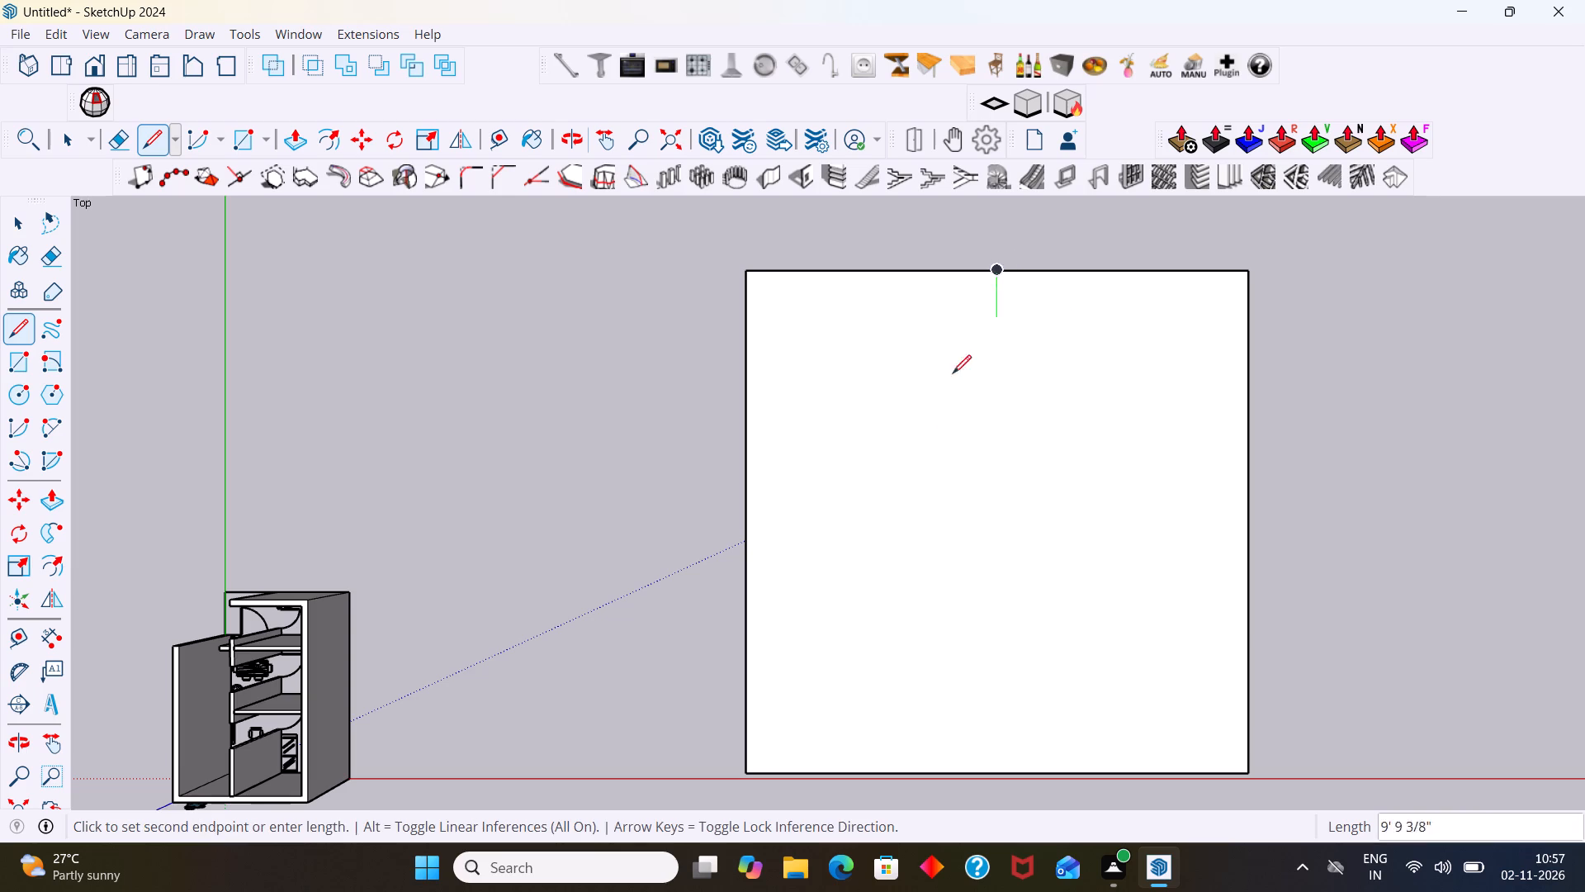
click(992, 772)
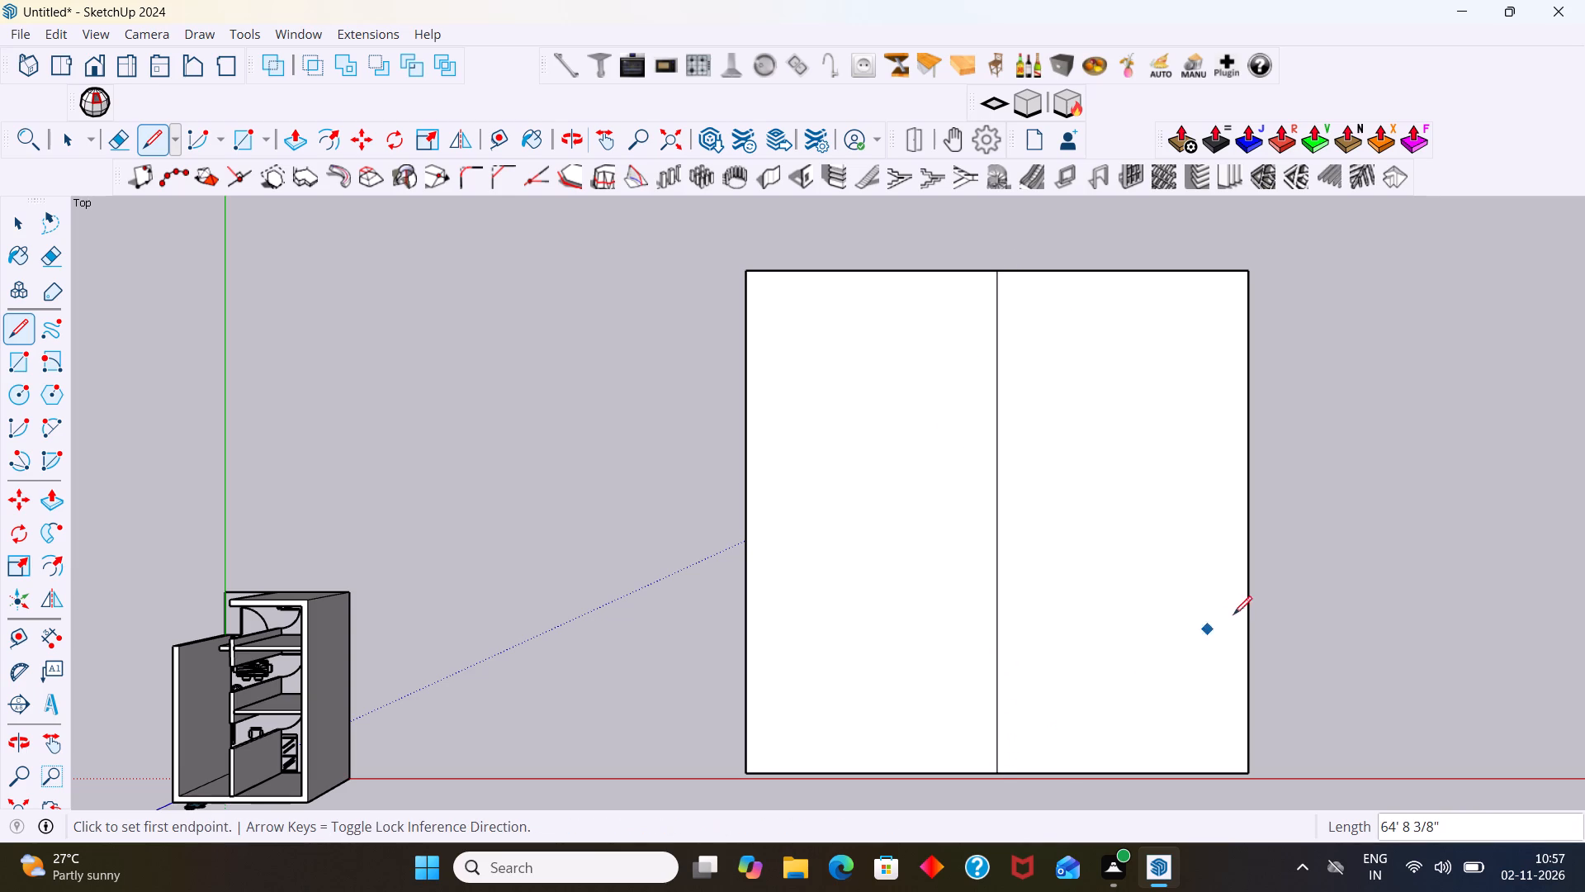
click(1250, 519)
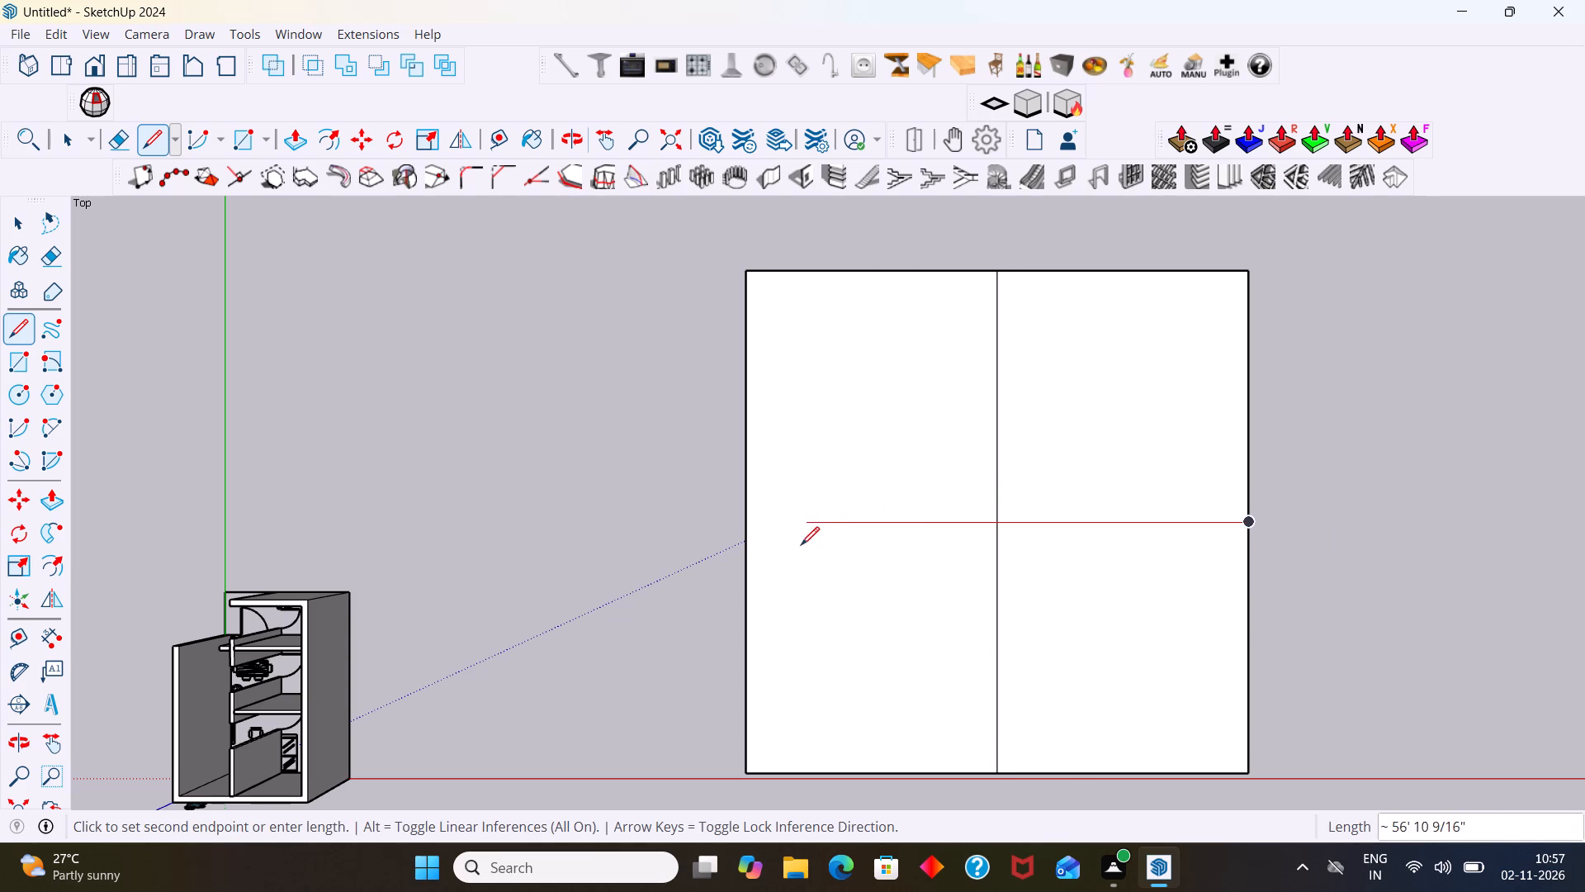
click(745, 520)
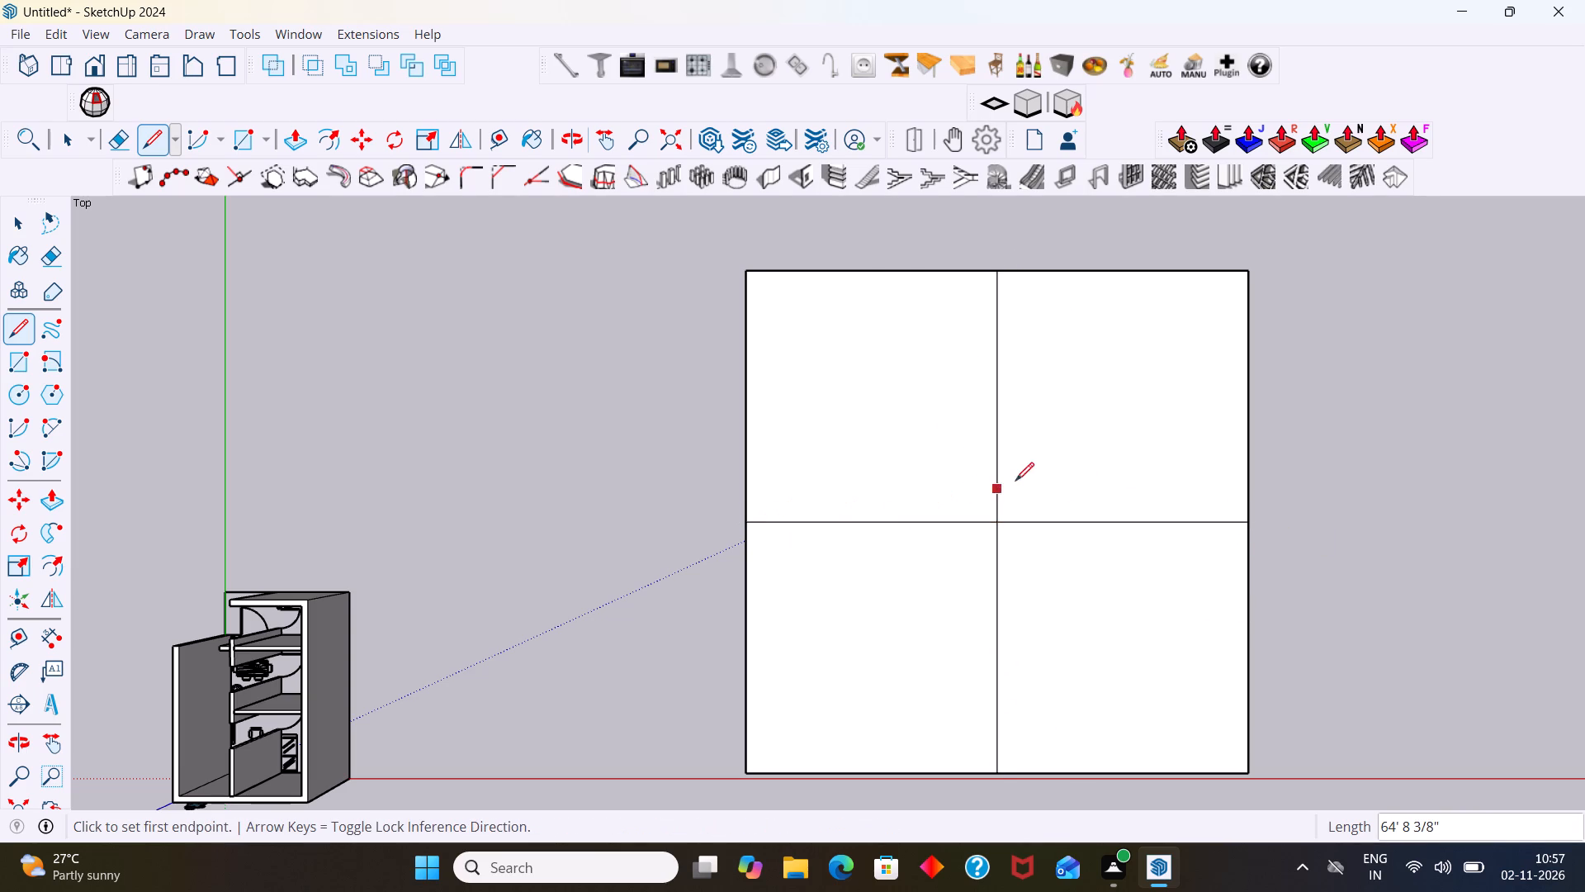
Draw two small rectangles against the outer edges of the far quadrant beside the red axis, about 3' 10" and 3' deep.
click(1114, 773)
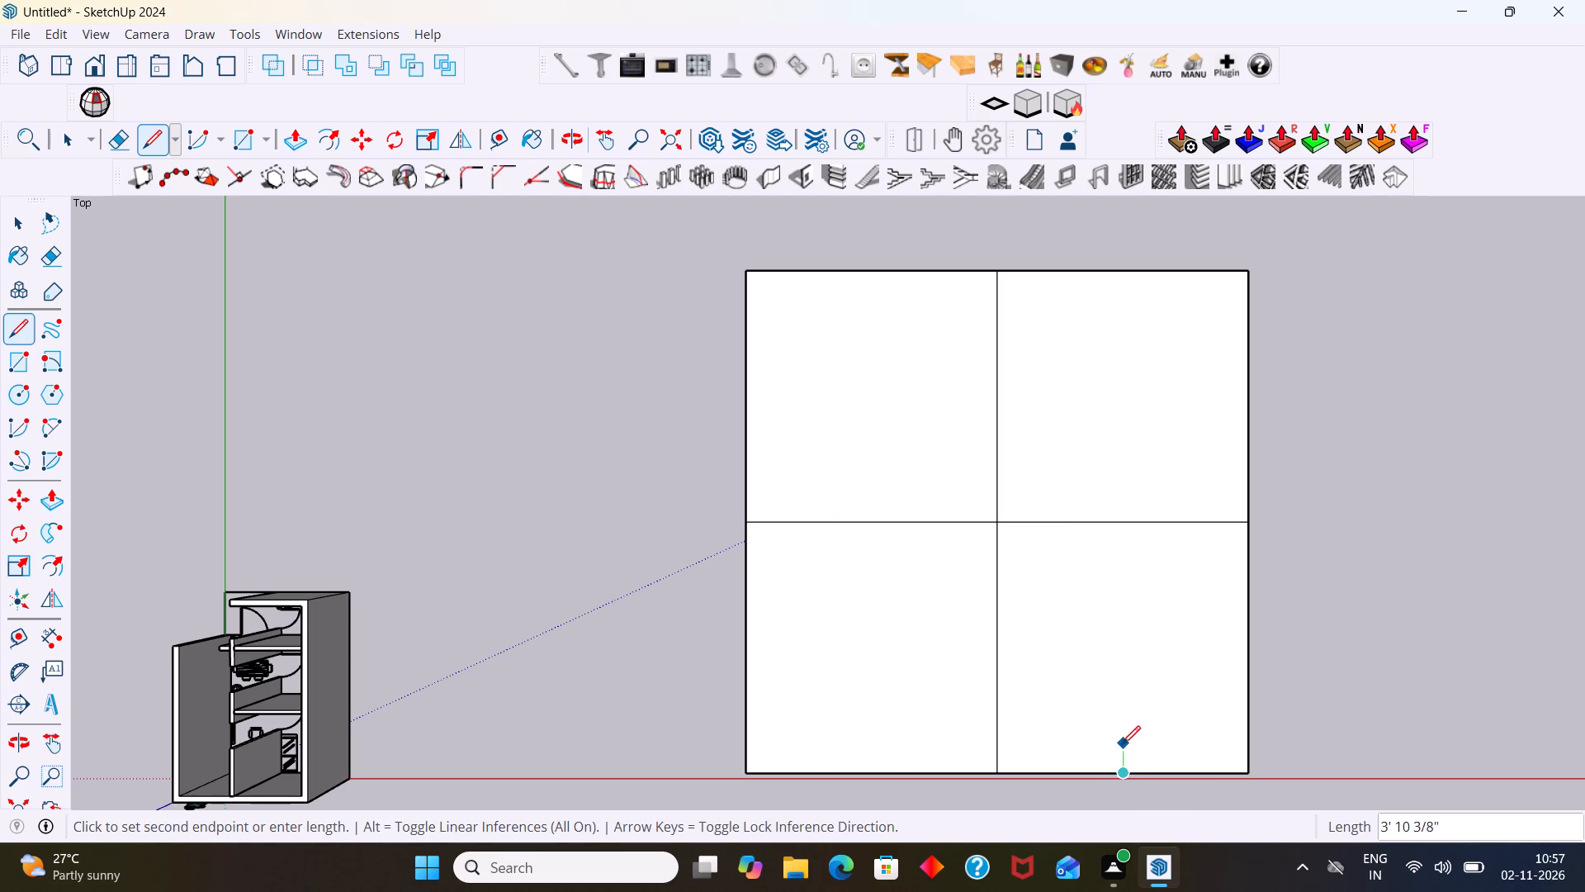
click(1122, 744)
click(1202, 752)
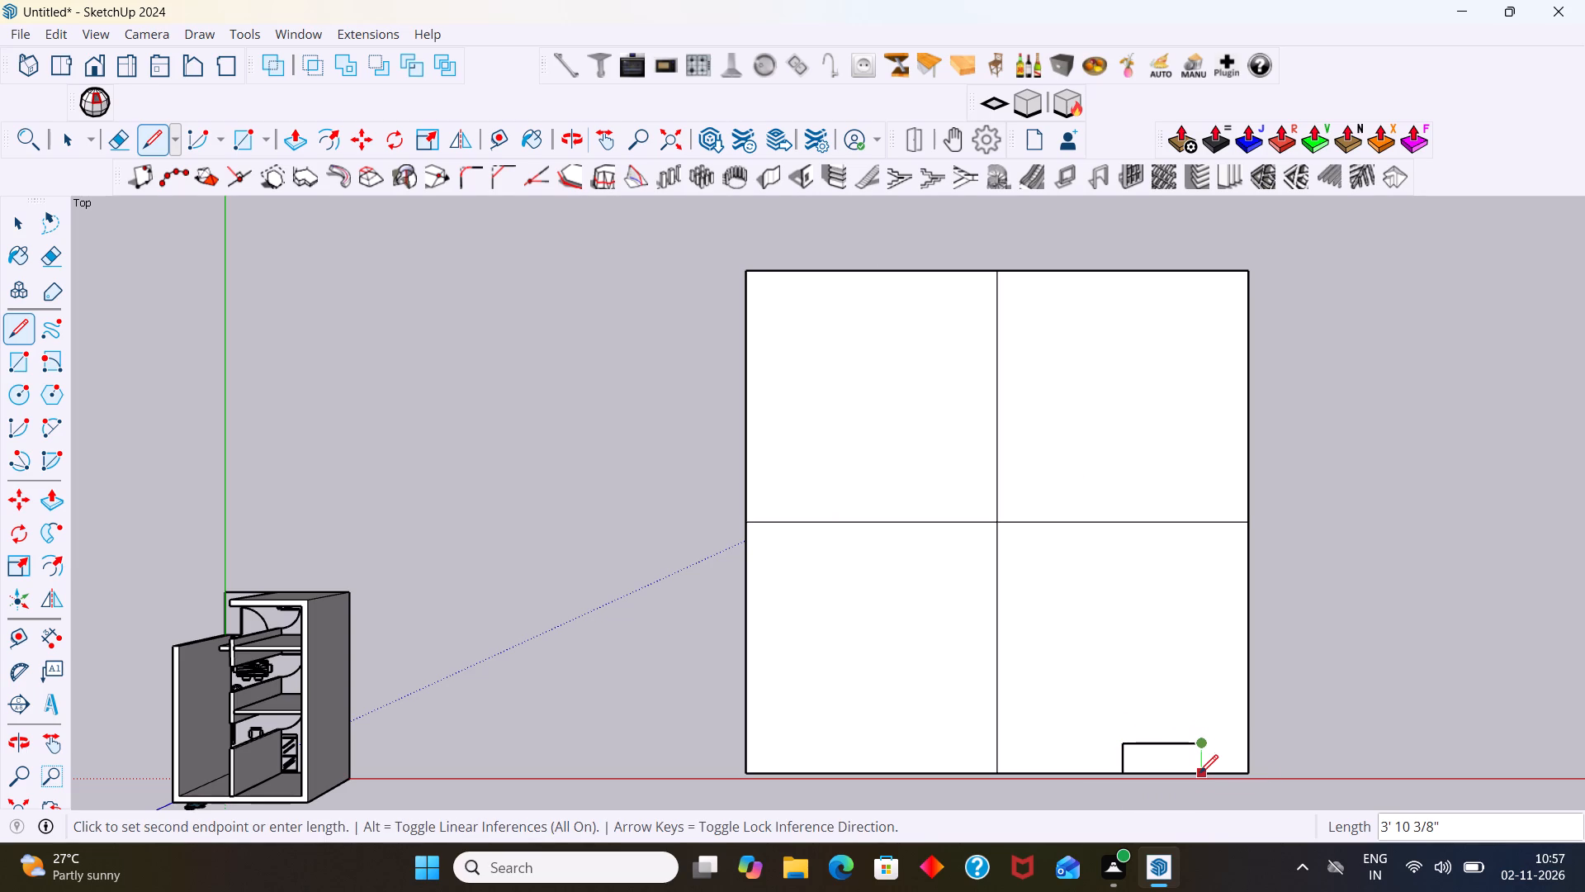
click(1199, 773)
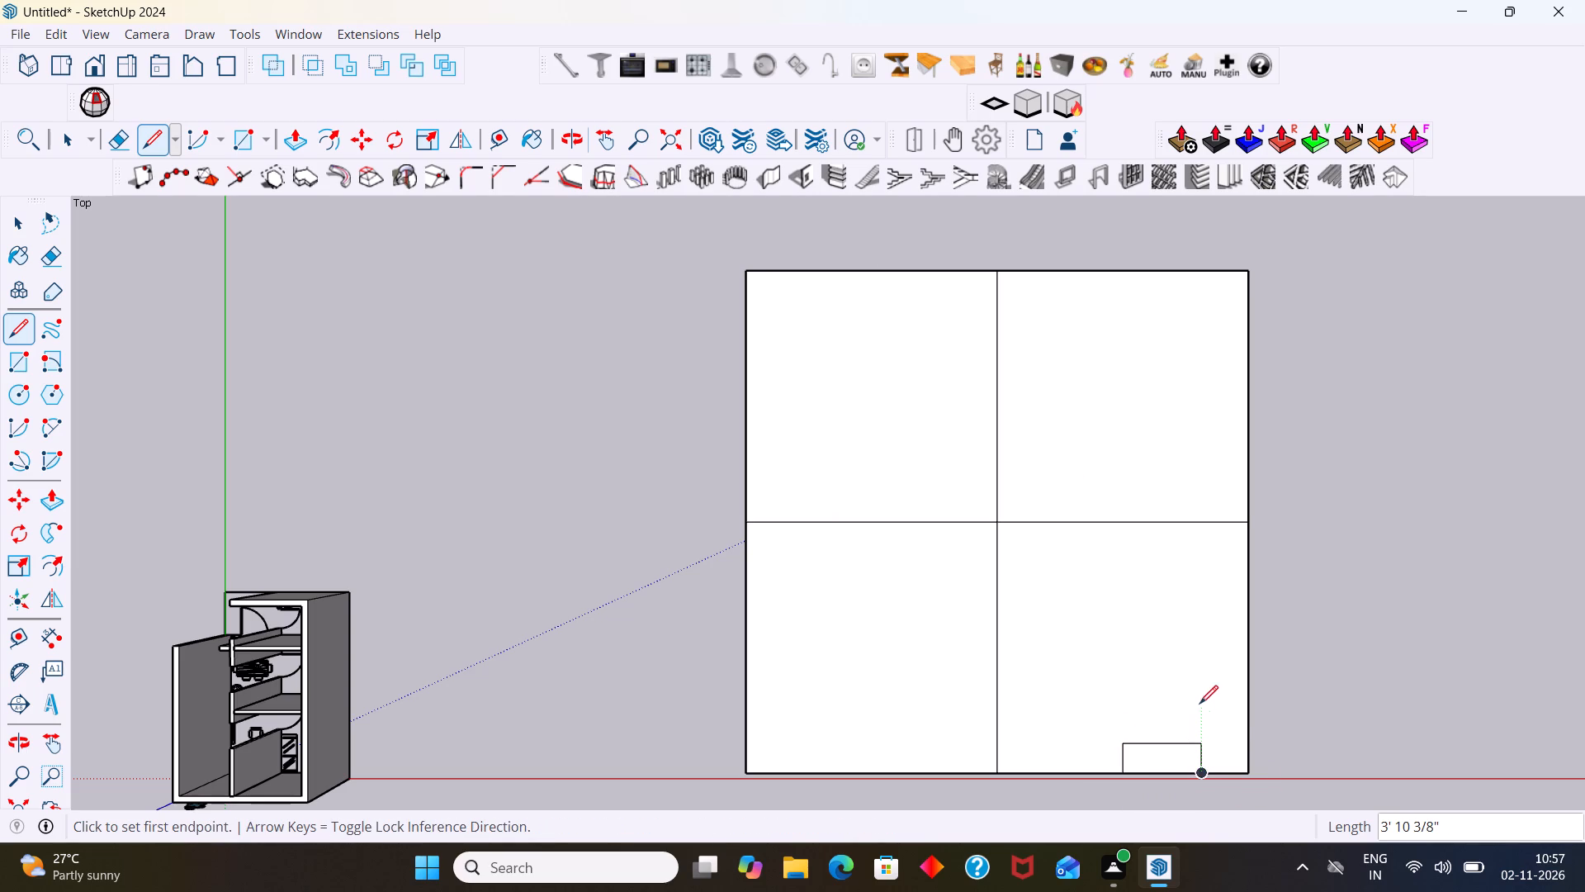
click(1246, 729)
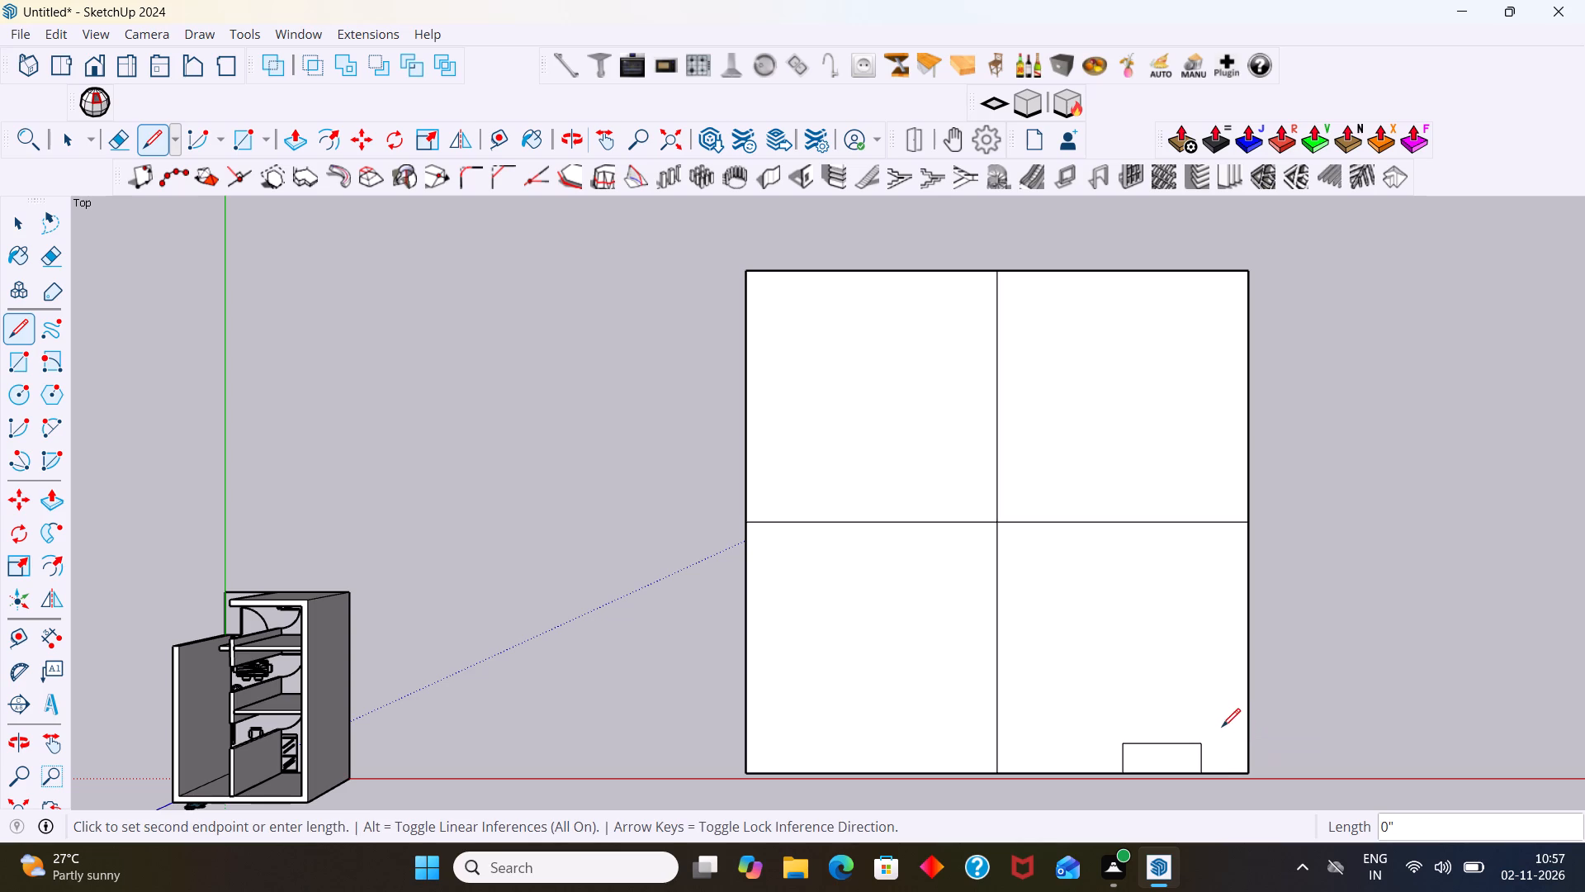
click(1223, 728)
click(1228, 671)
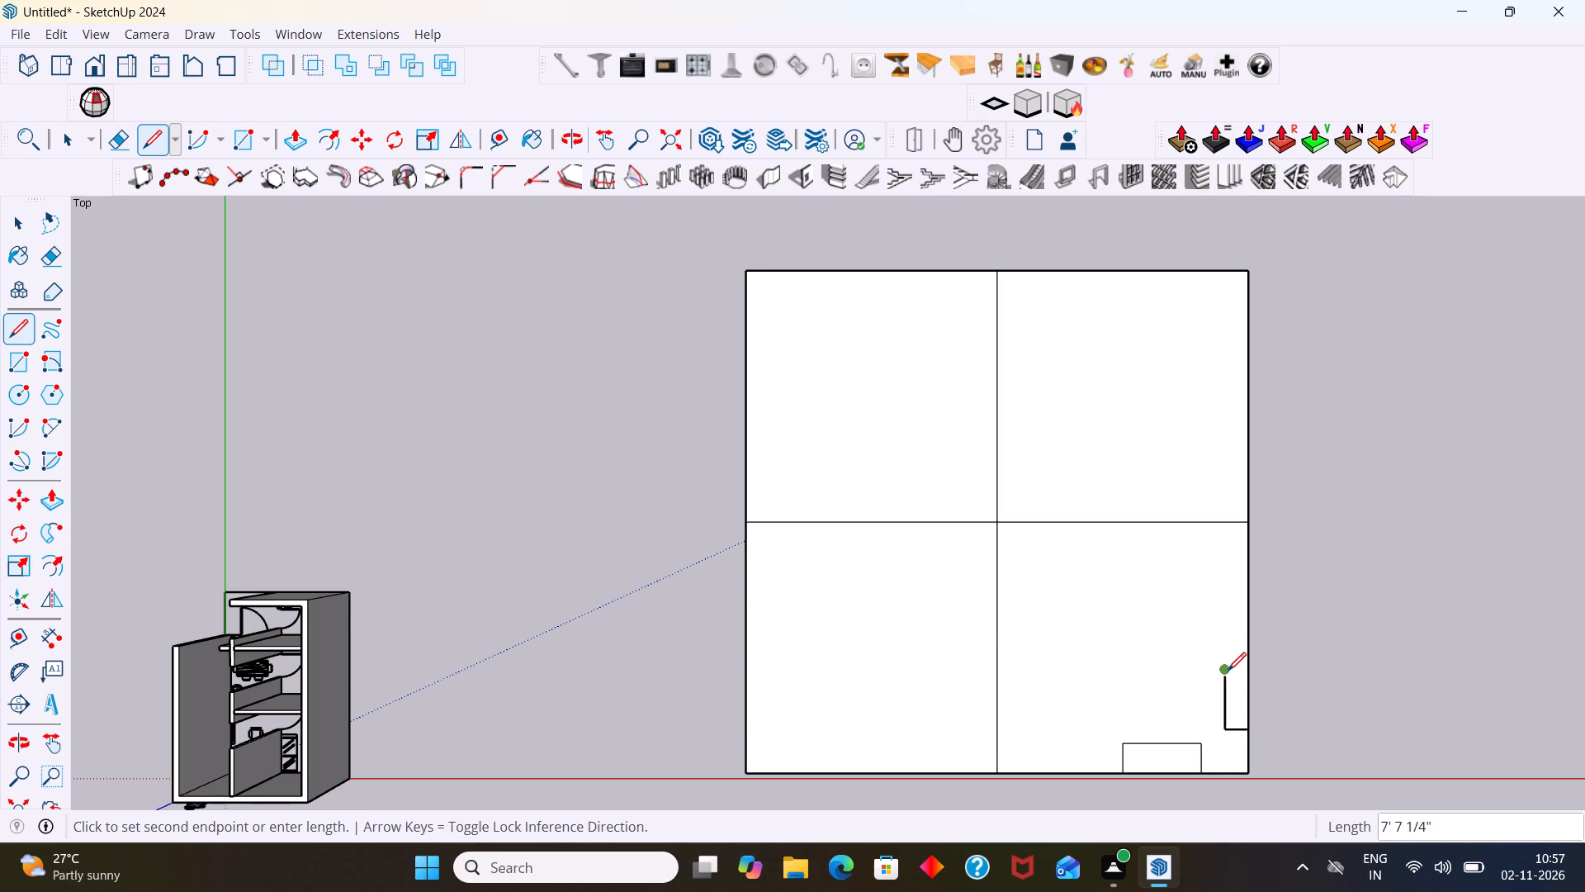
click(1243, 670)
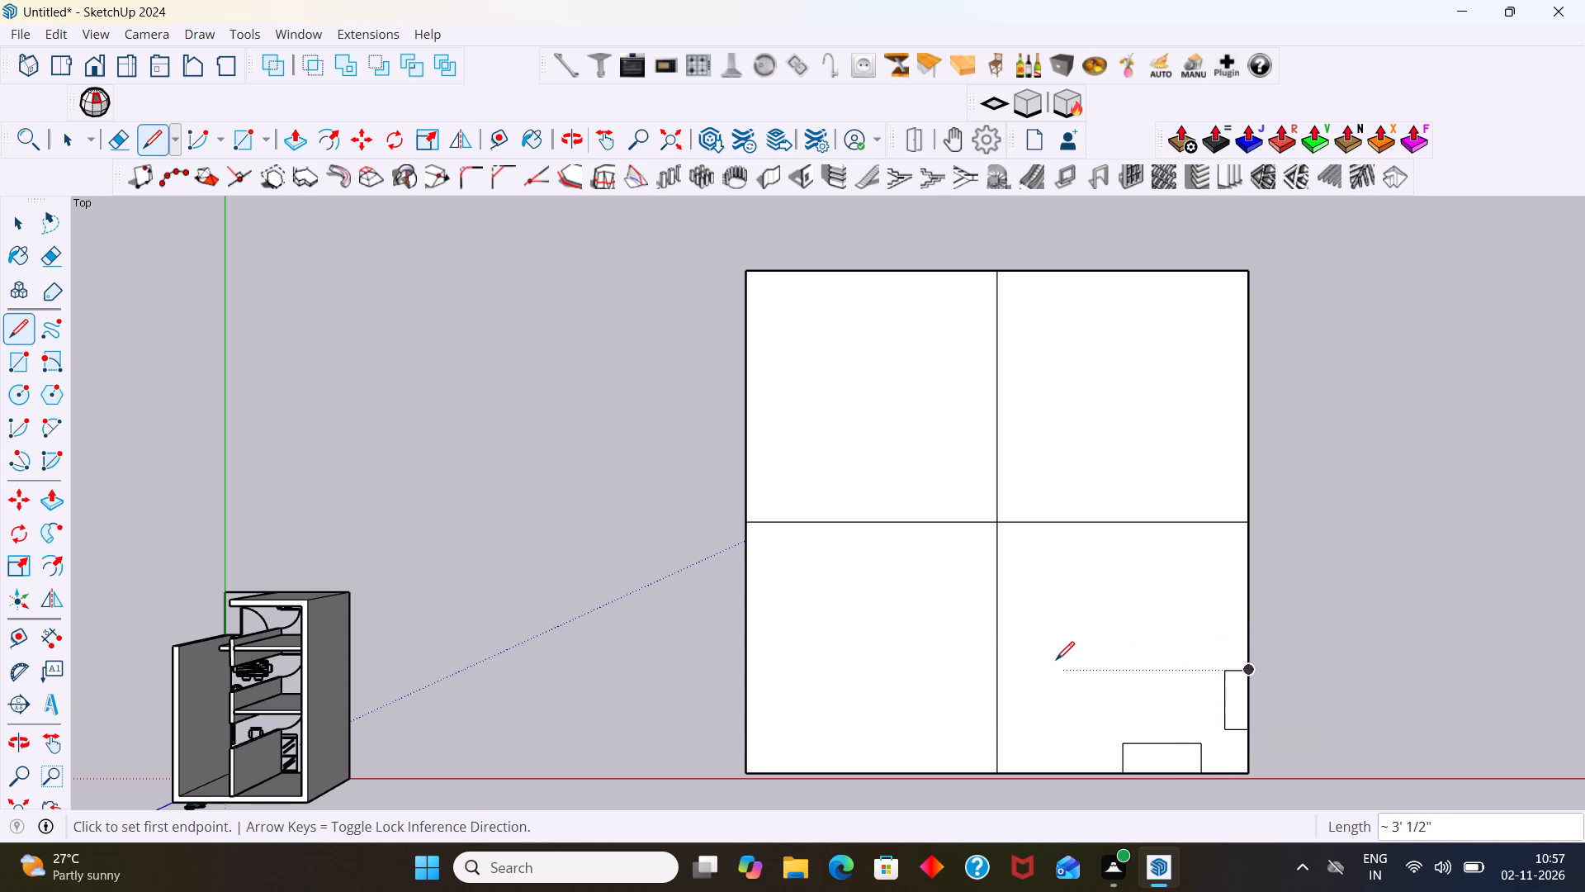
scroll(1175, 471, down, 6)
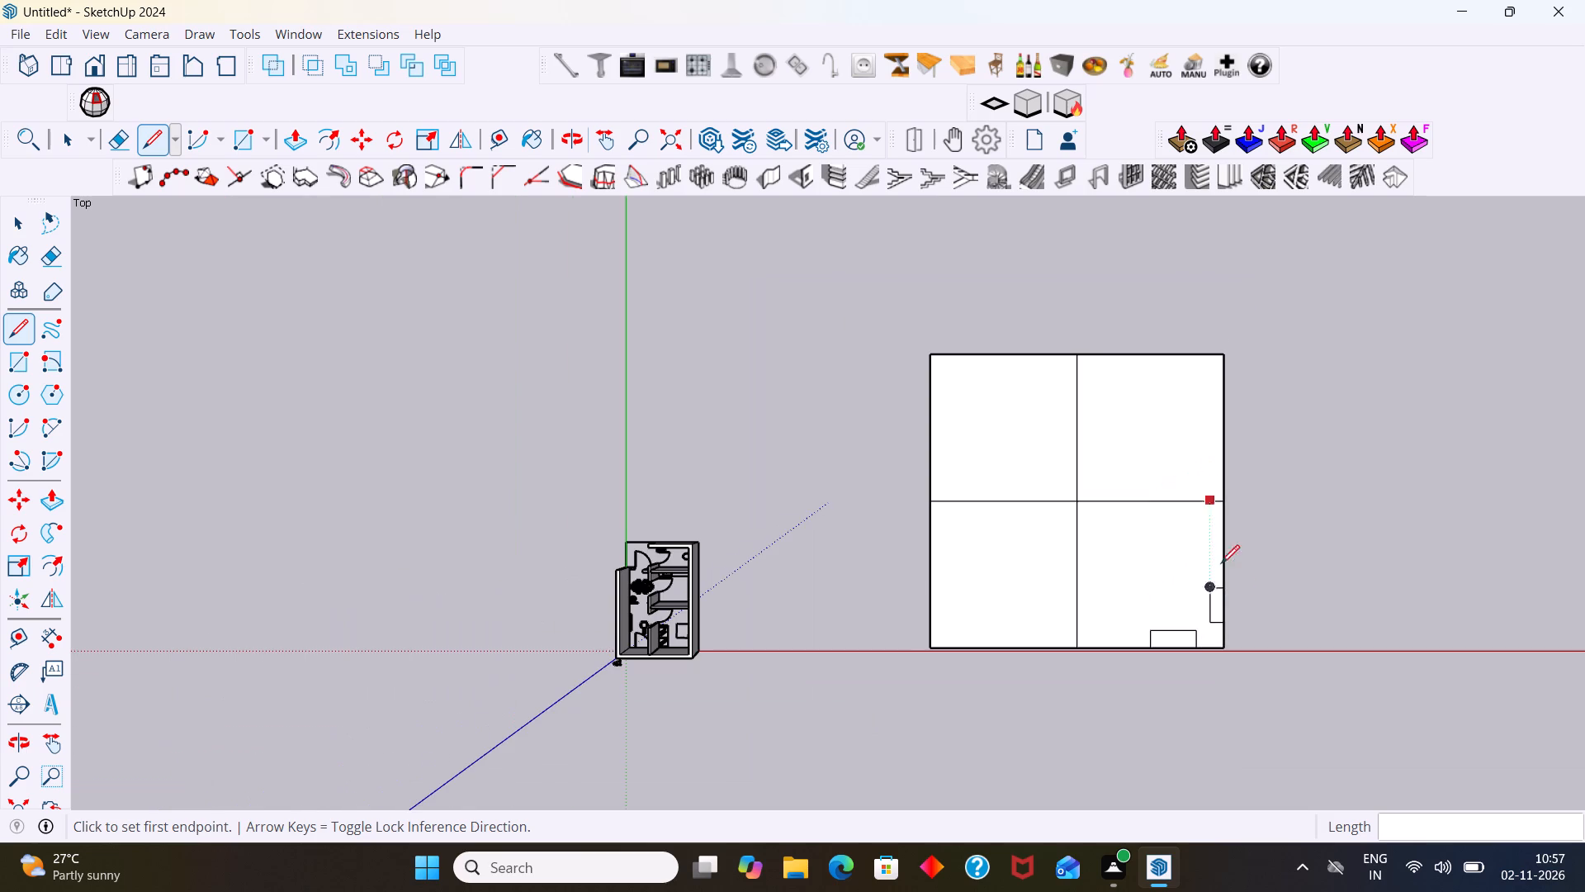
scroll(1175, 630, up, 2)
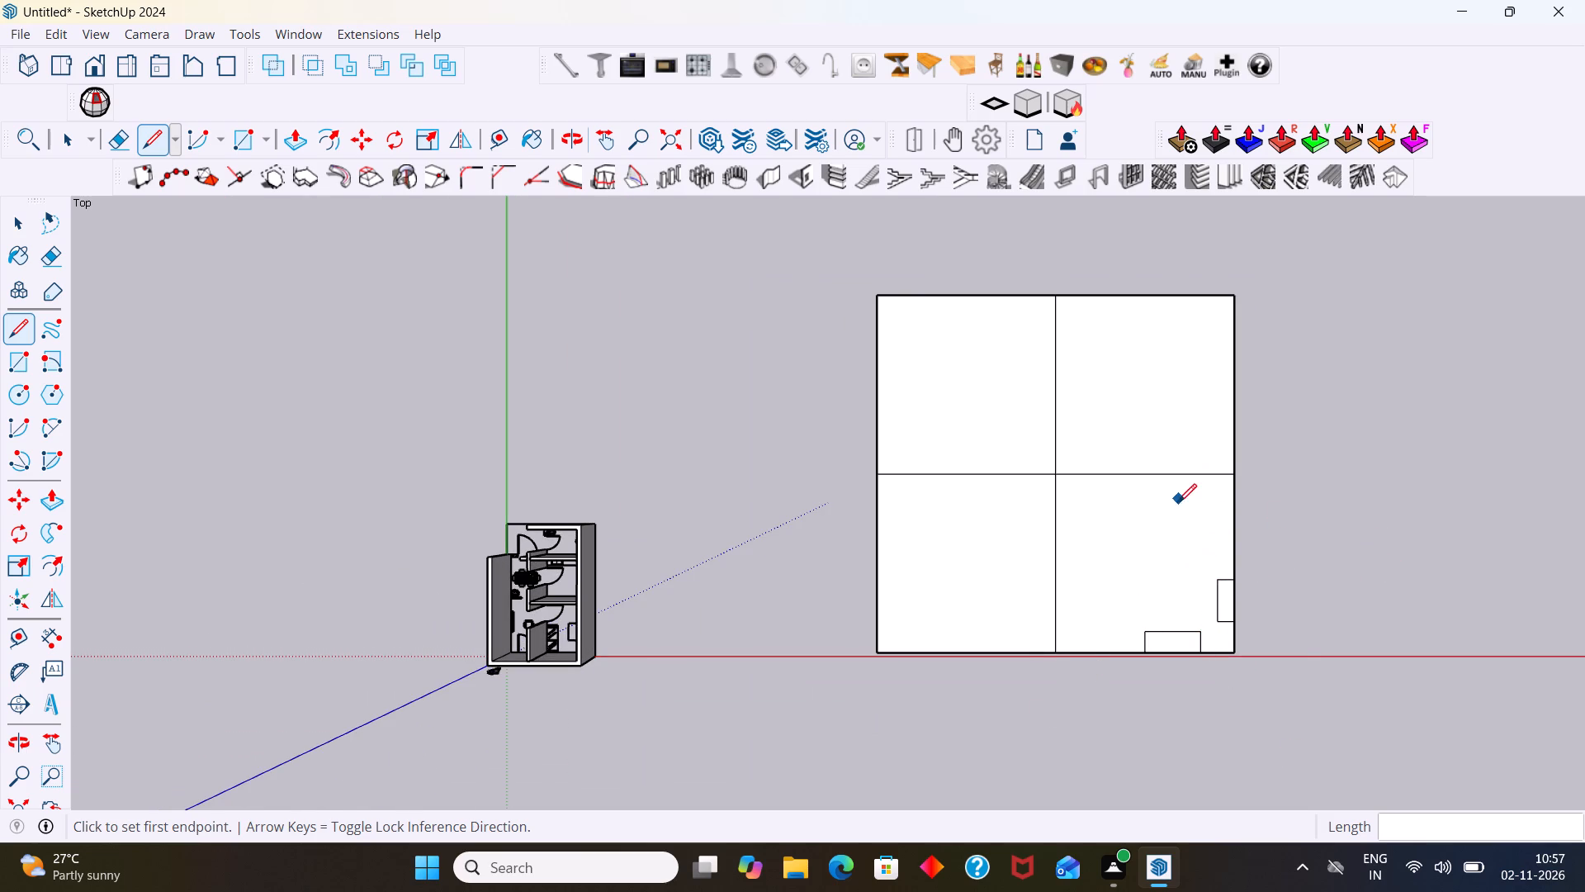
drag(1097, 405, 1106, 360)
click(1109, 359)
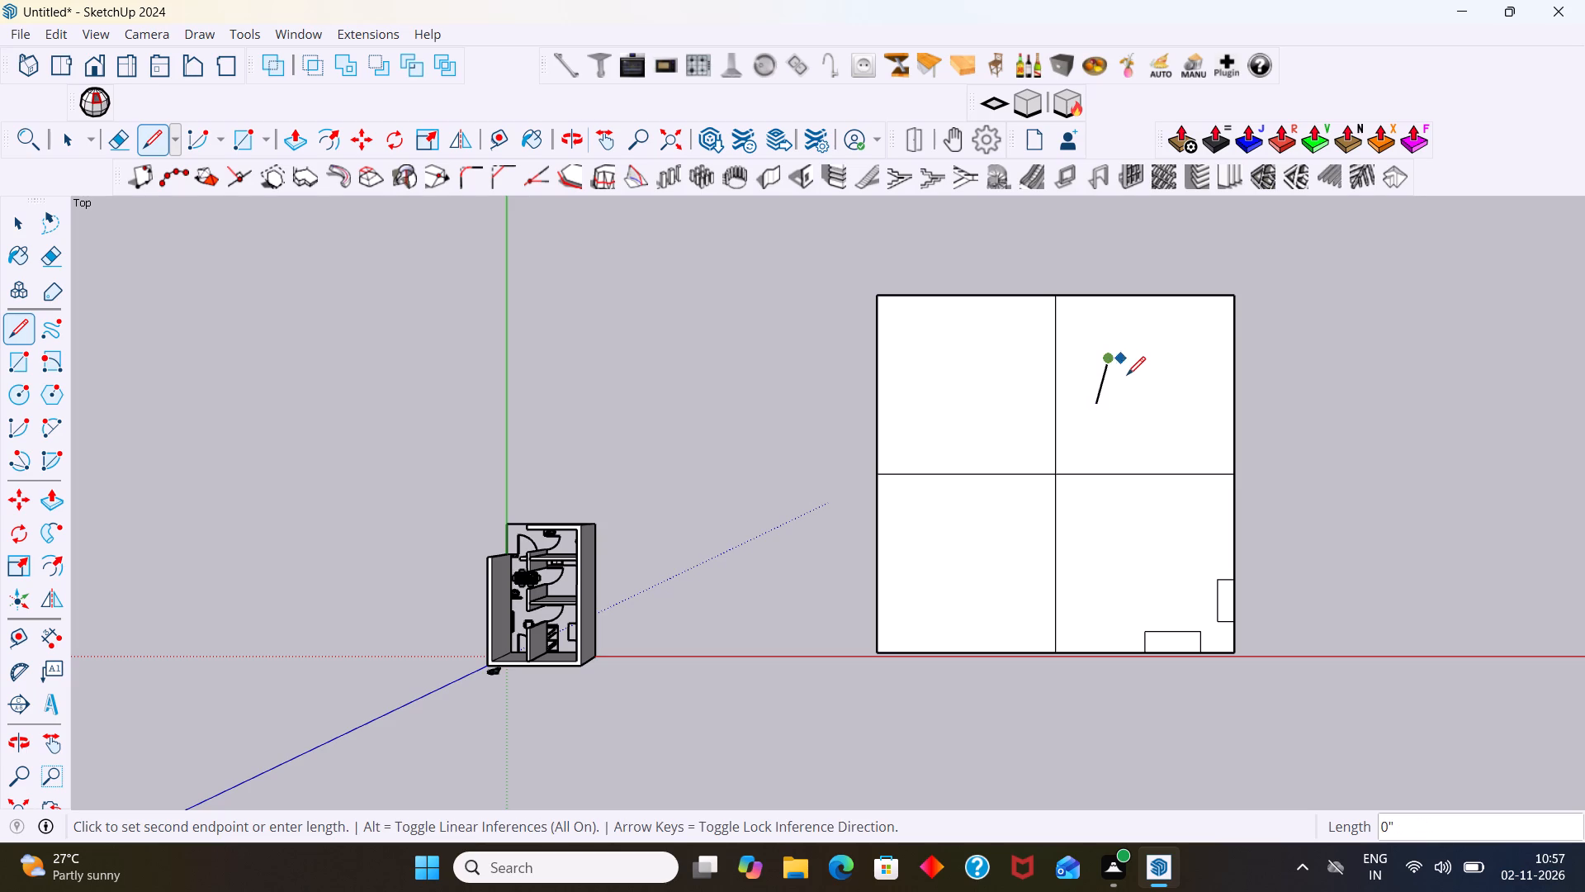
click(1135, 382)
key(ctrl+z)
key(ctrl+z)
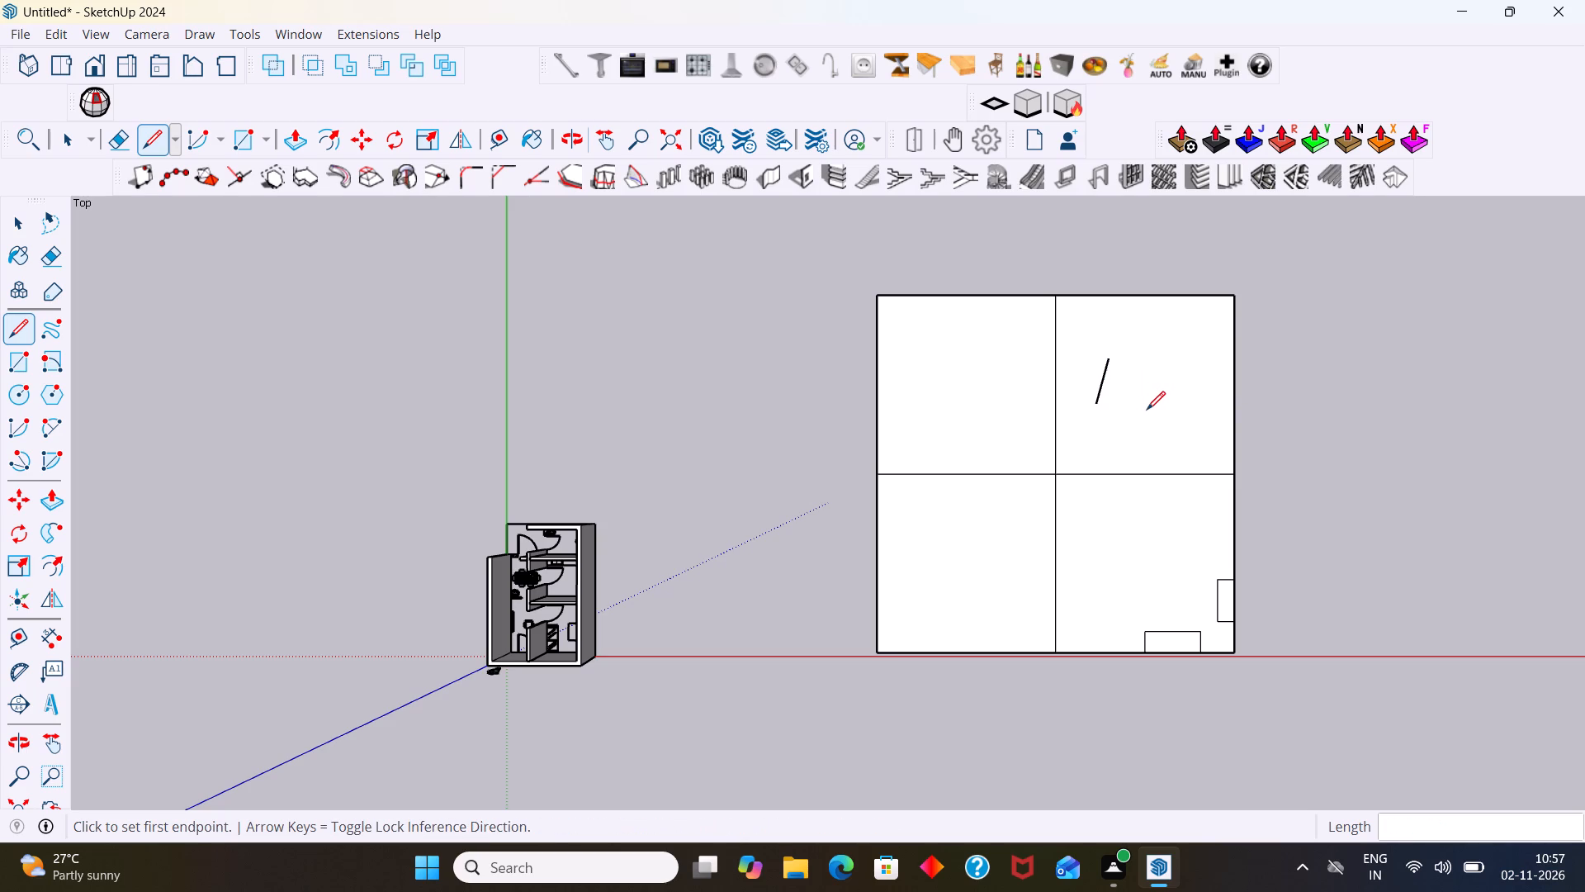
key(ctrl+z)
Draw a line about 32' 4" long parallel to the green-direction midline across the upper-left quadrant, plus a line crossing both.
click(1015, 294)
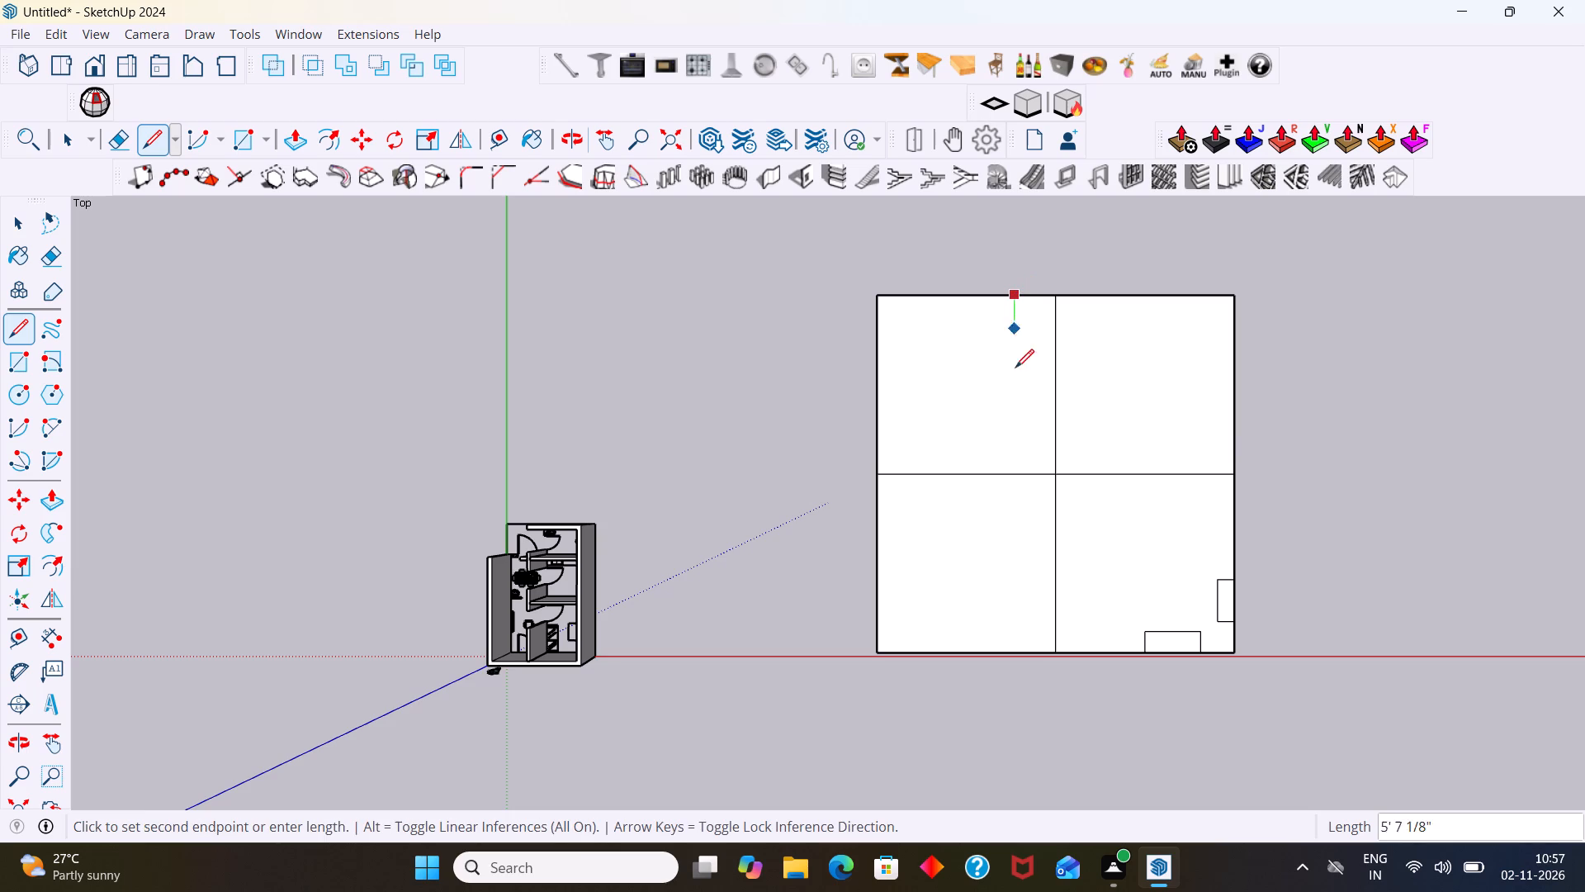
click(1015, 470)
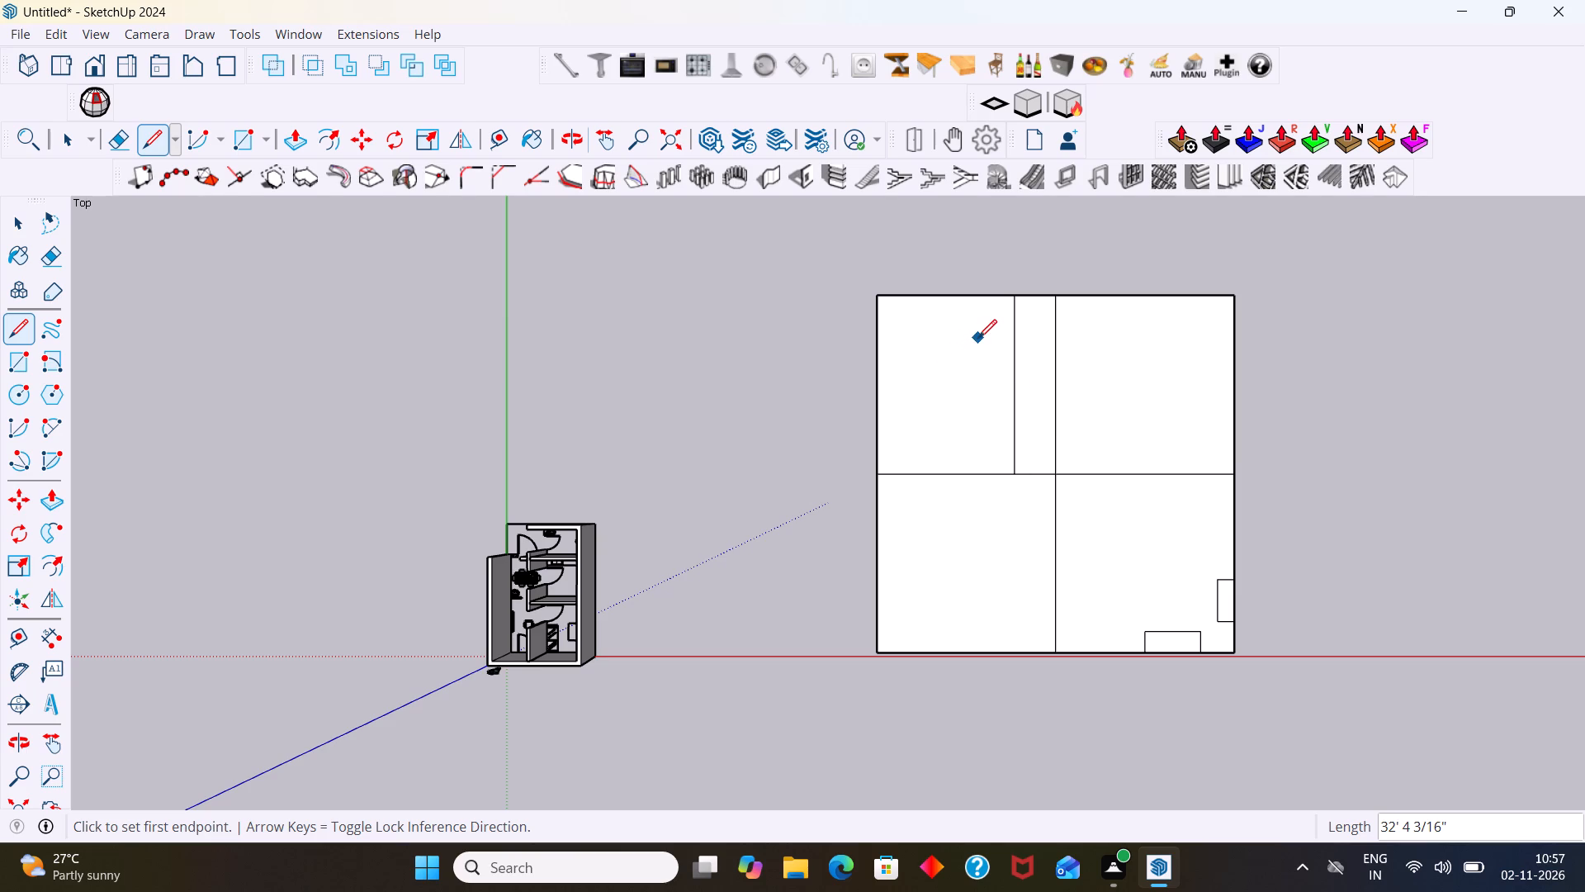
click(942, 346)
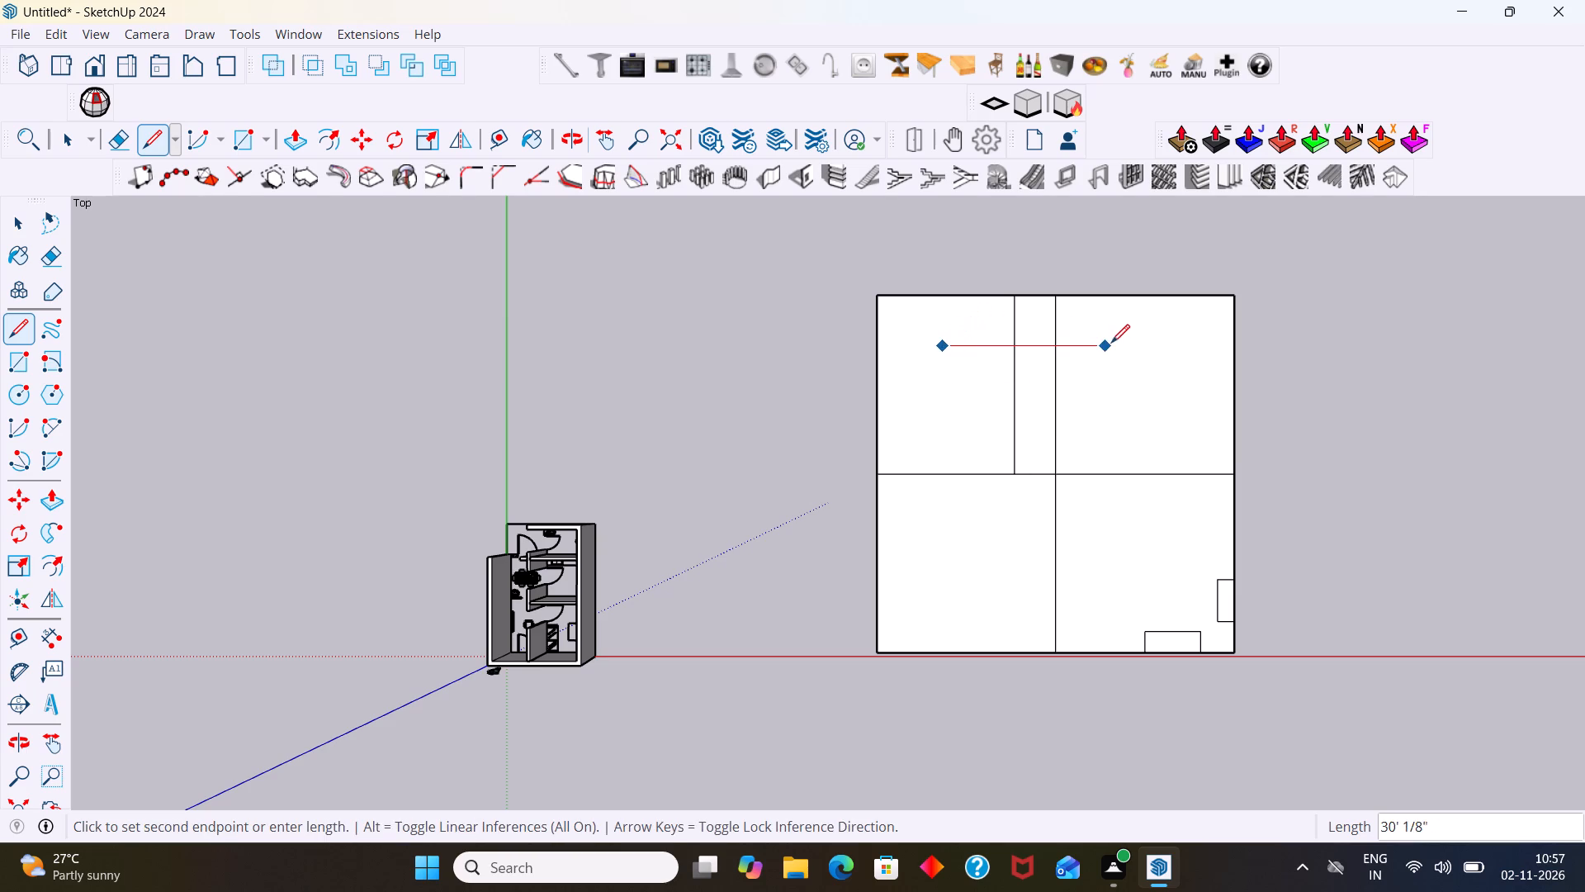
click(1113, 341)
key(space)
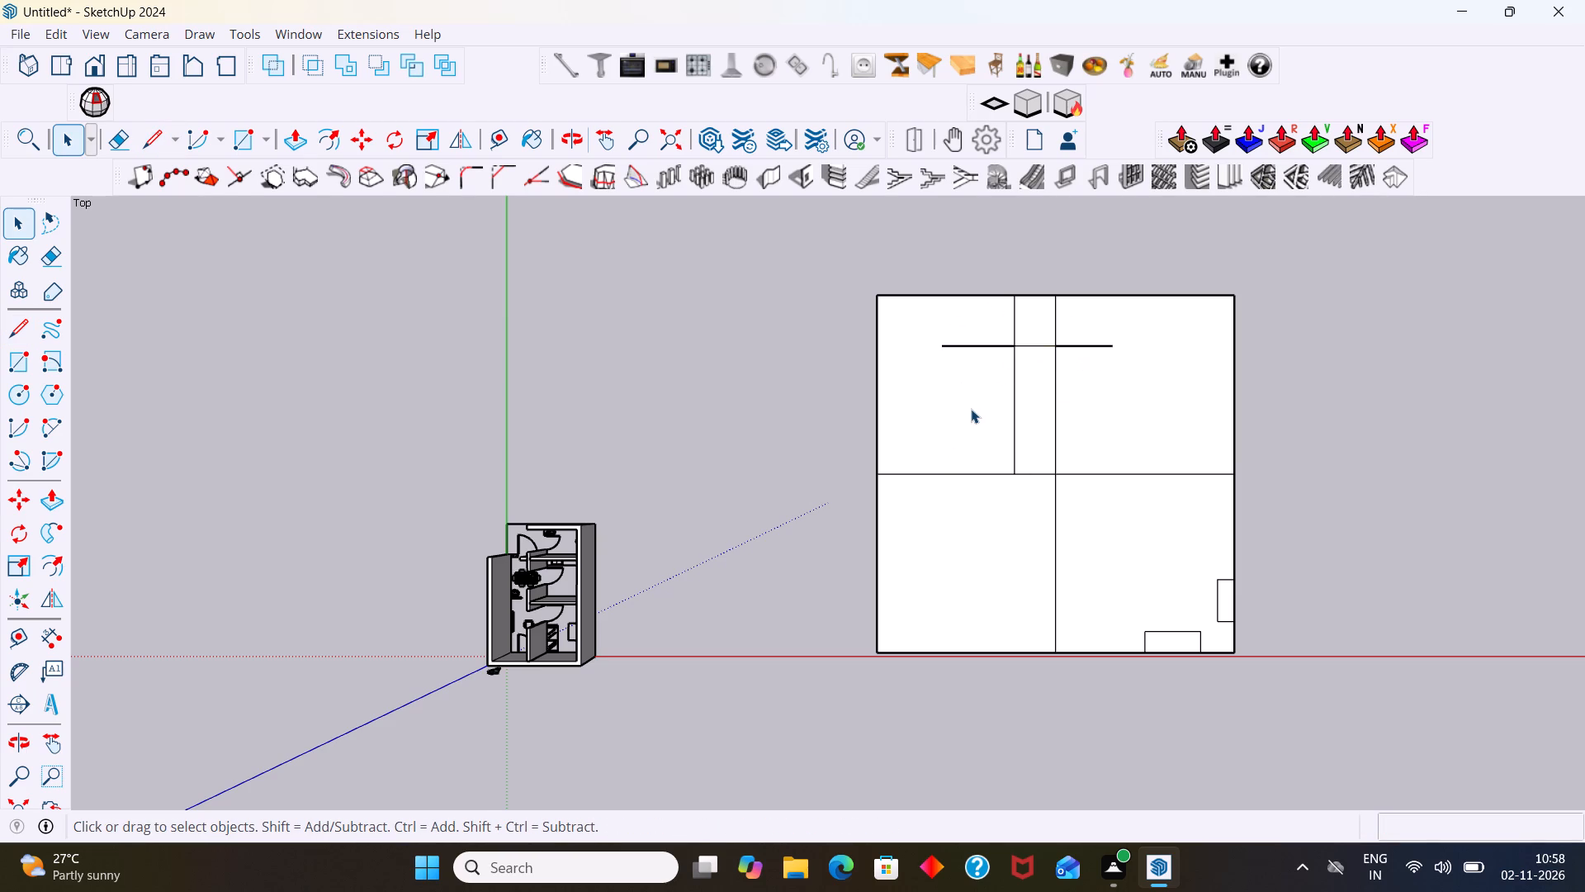
Examine the divided square and its position relative to the house from several angles and distances.
click(945, 554)
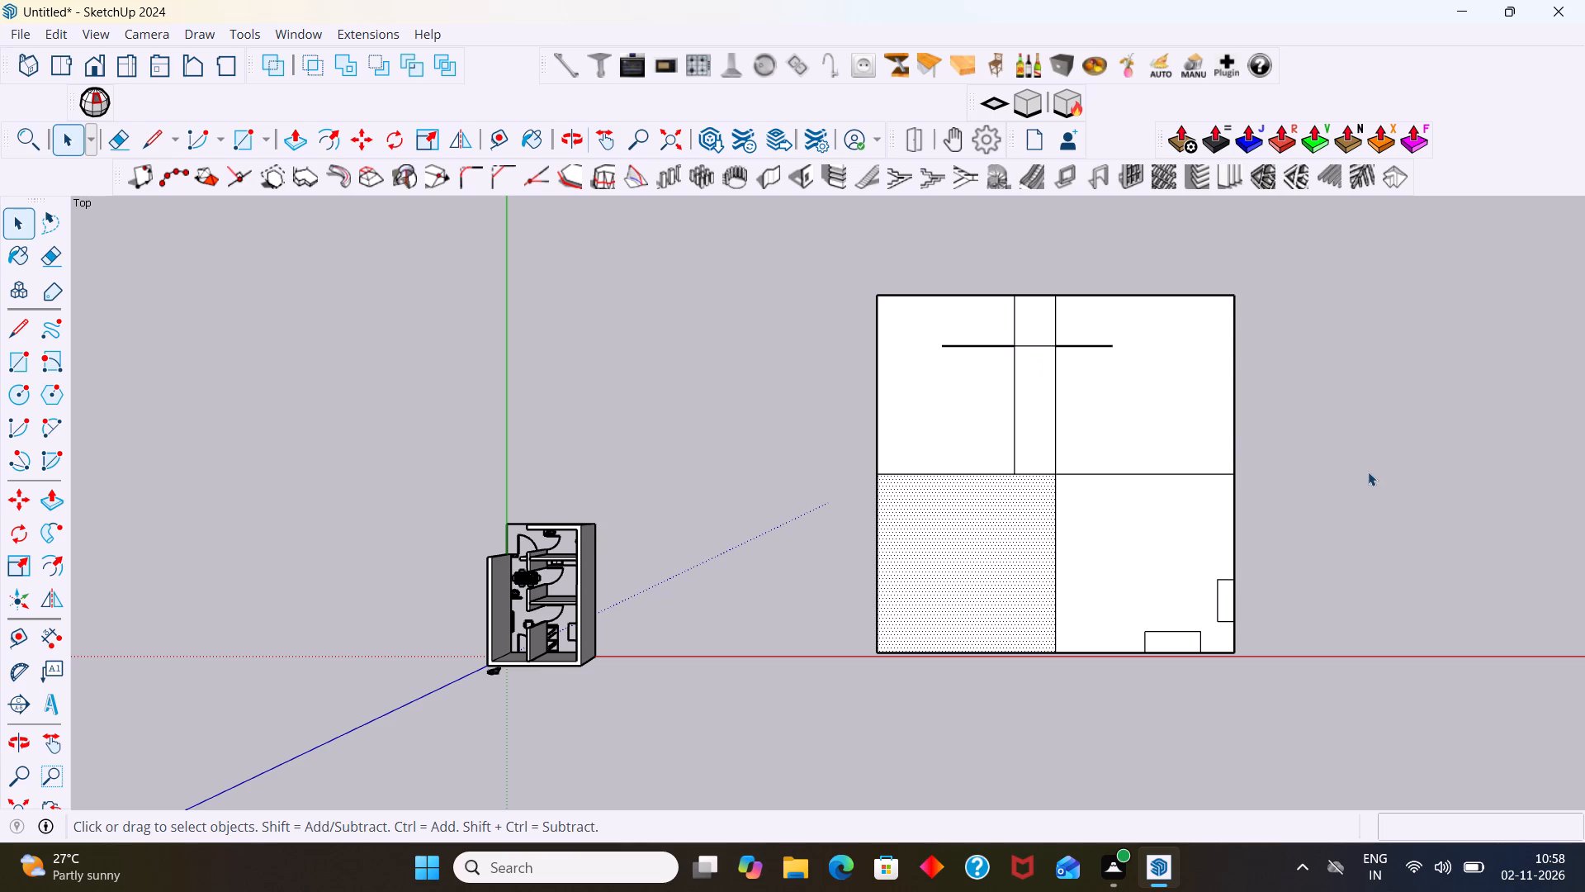
key(o)
drag(1391, 566, 724, 766)
drag(772, 573, 985, 549)
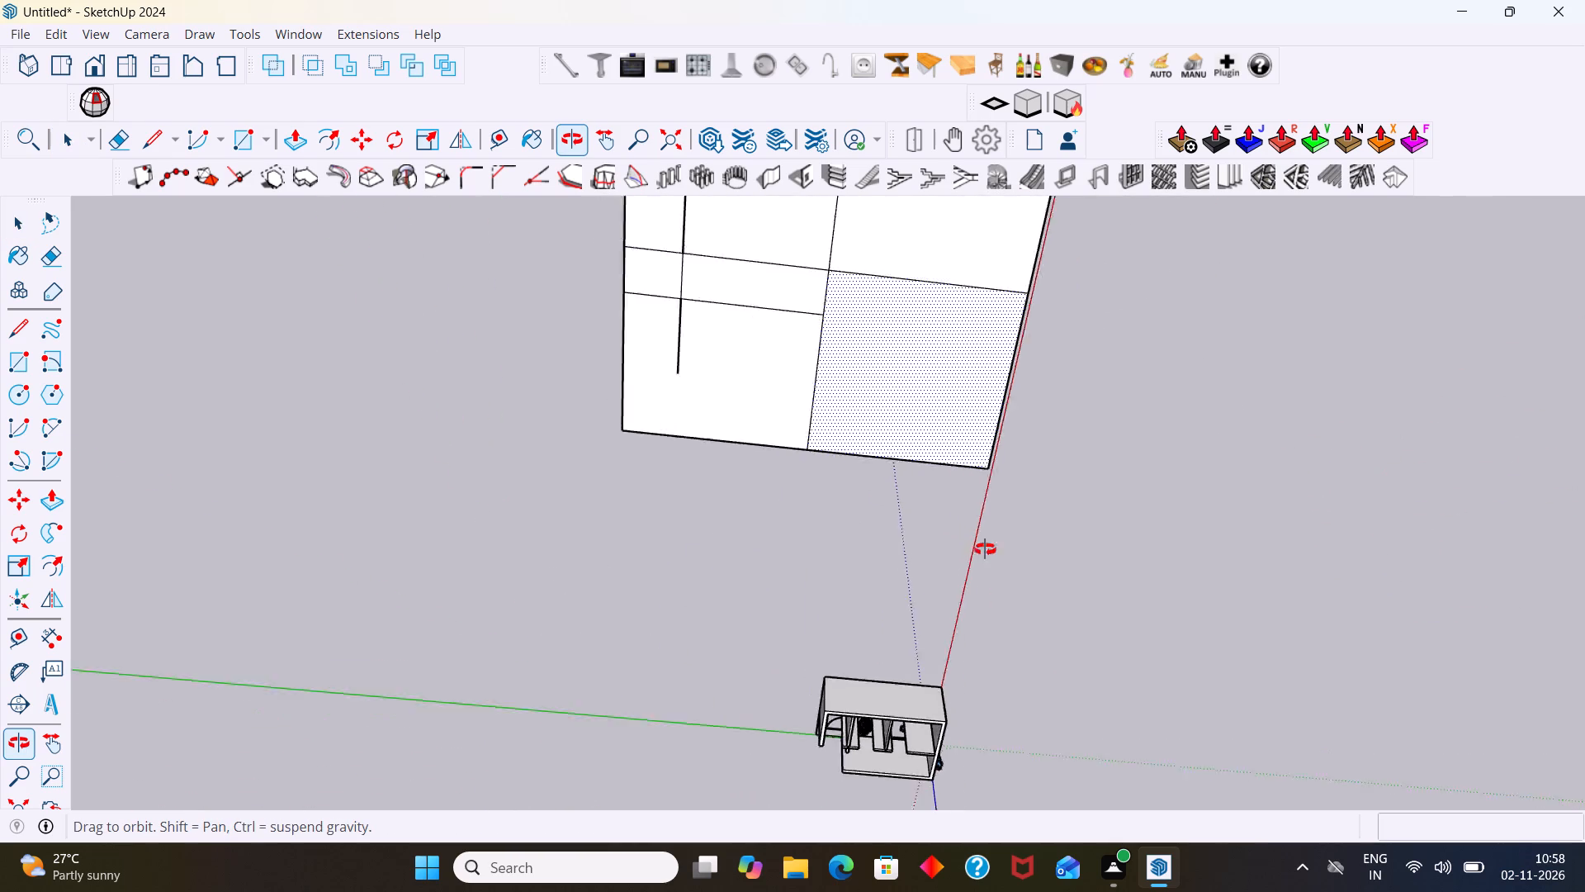
drag(985, 549, 1383, 279)
drag(1107, 237, 1281, 426)
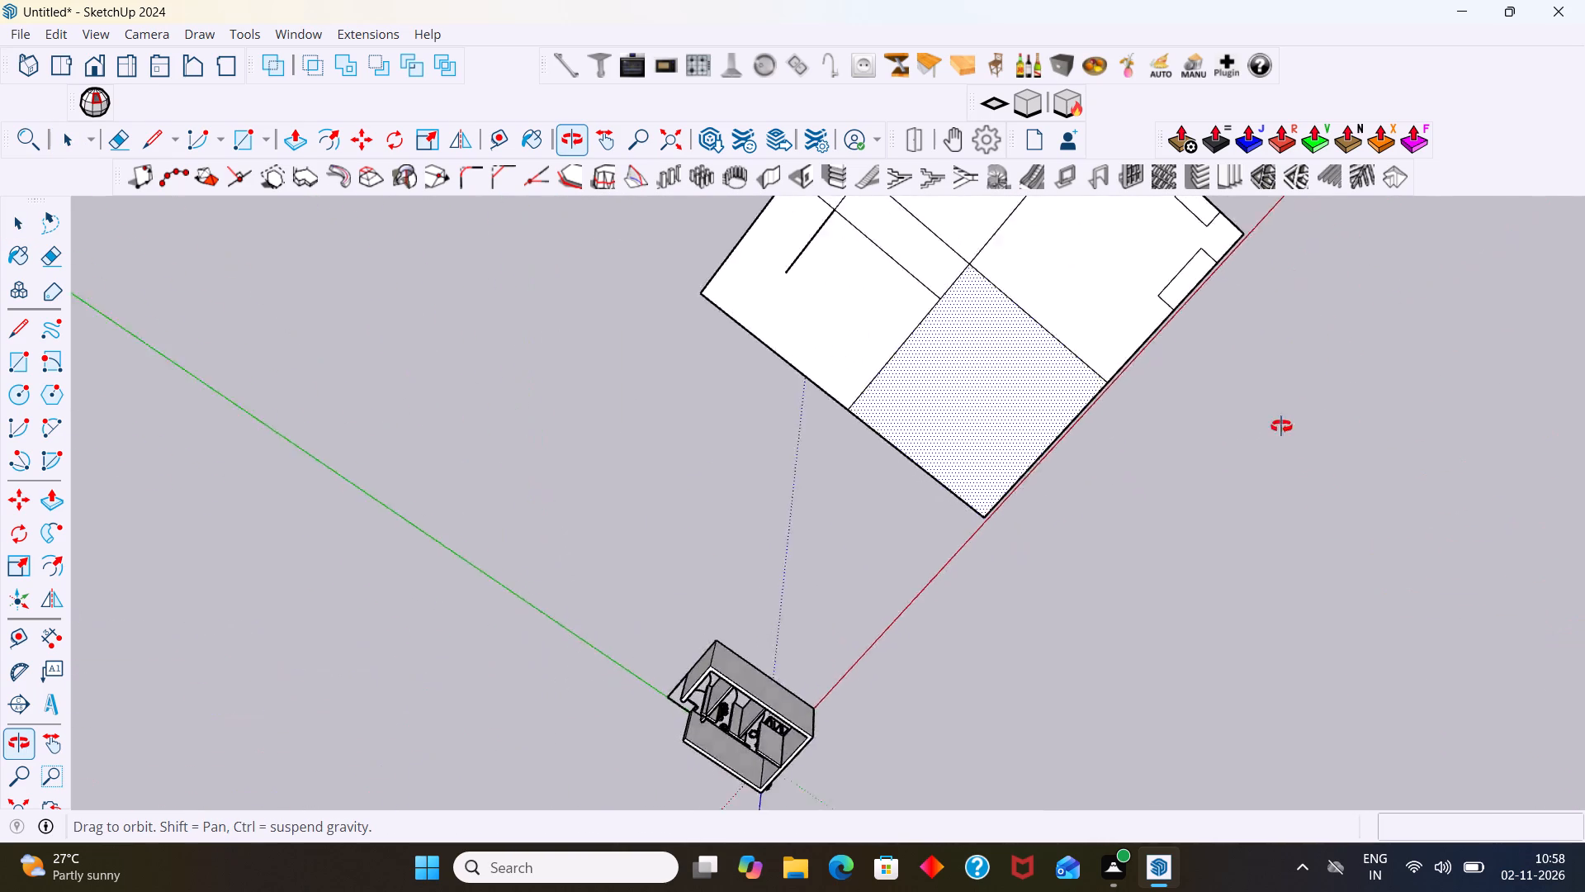
drag(1281, 426, 312, 589)
drag(1053, 529, 1124, 159)
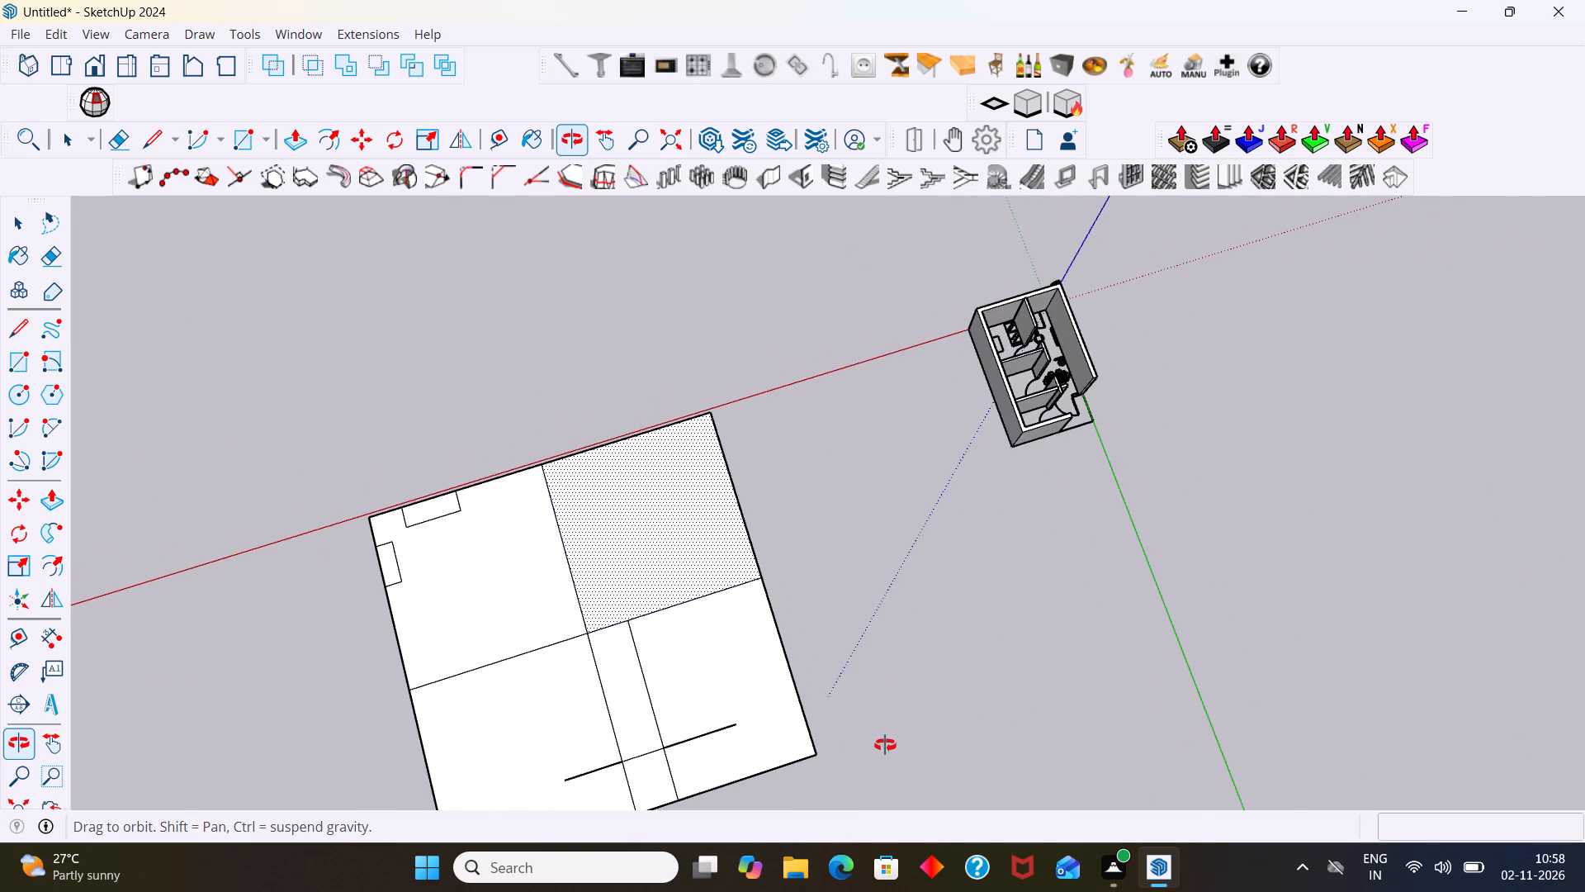
drag(914, 726, 1205, 475)
drag(910, 654, 1323, 587)
scroll(1003, 590, down, 3)
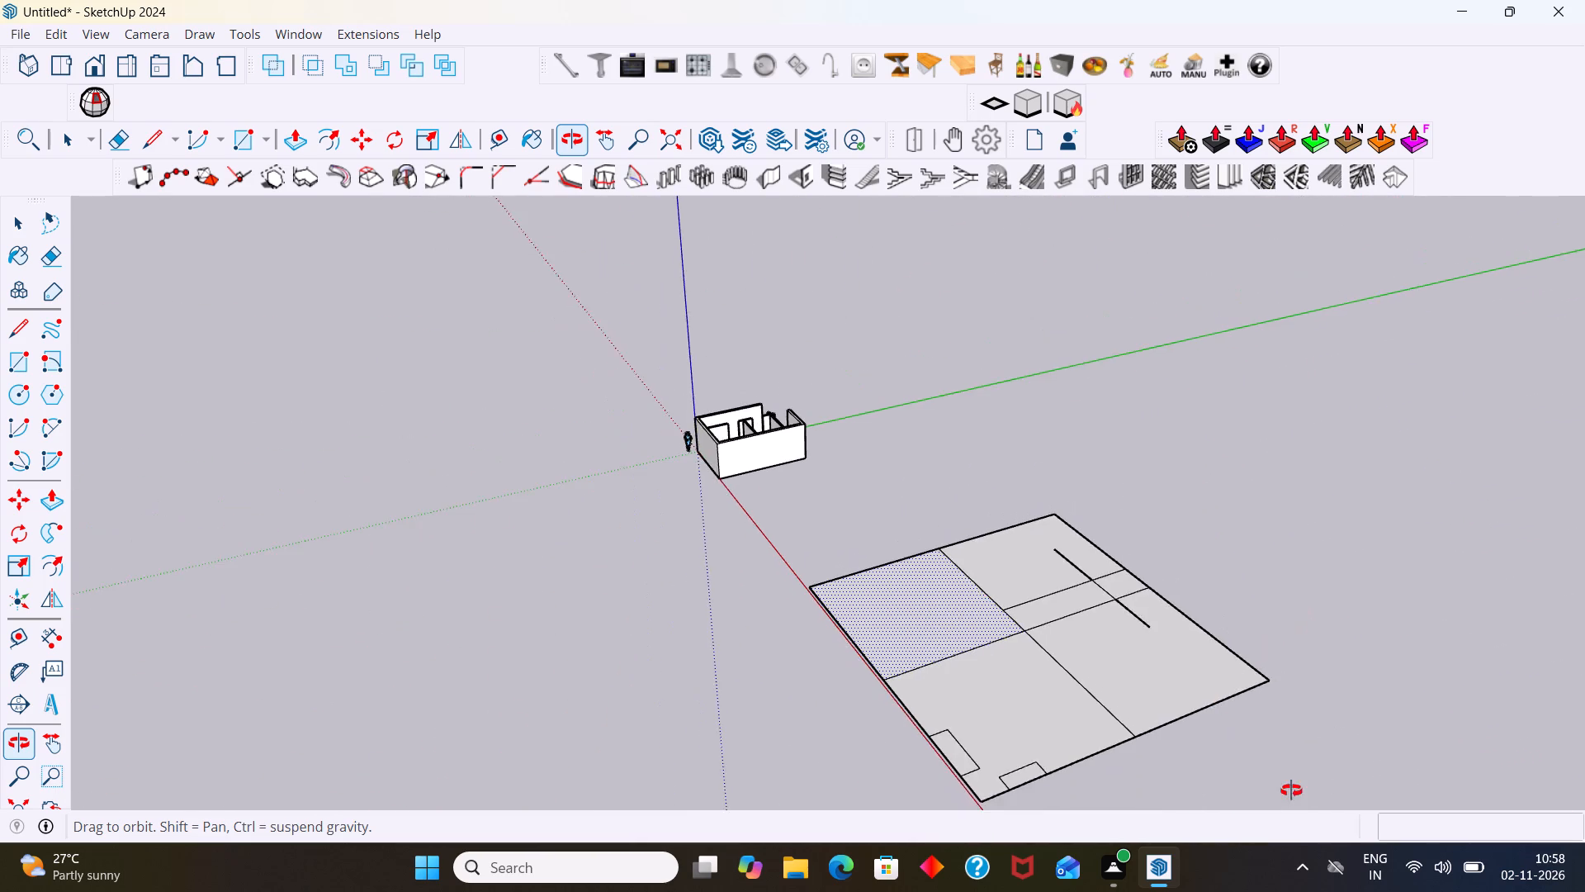
drag(1291, 790, 1157, 795)
scroll(1070, 664, down, 5)
scroll(1091, 778, up, 5)
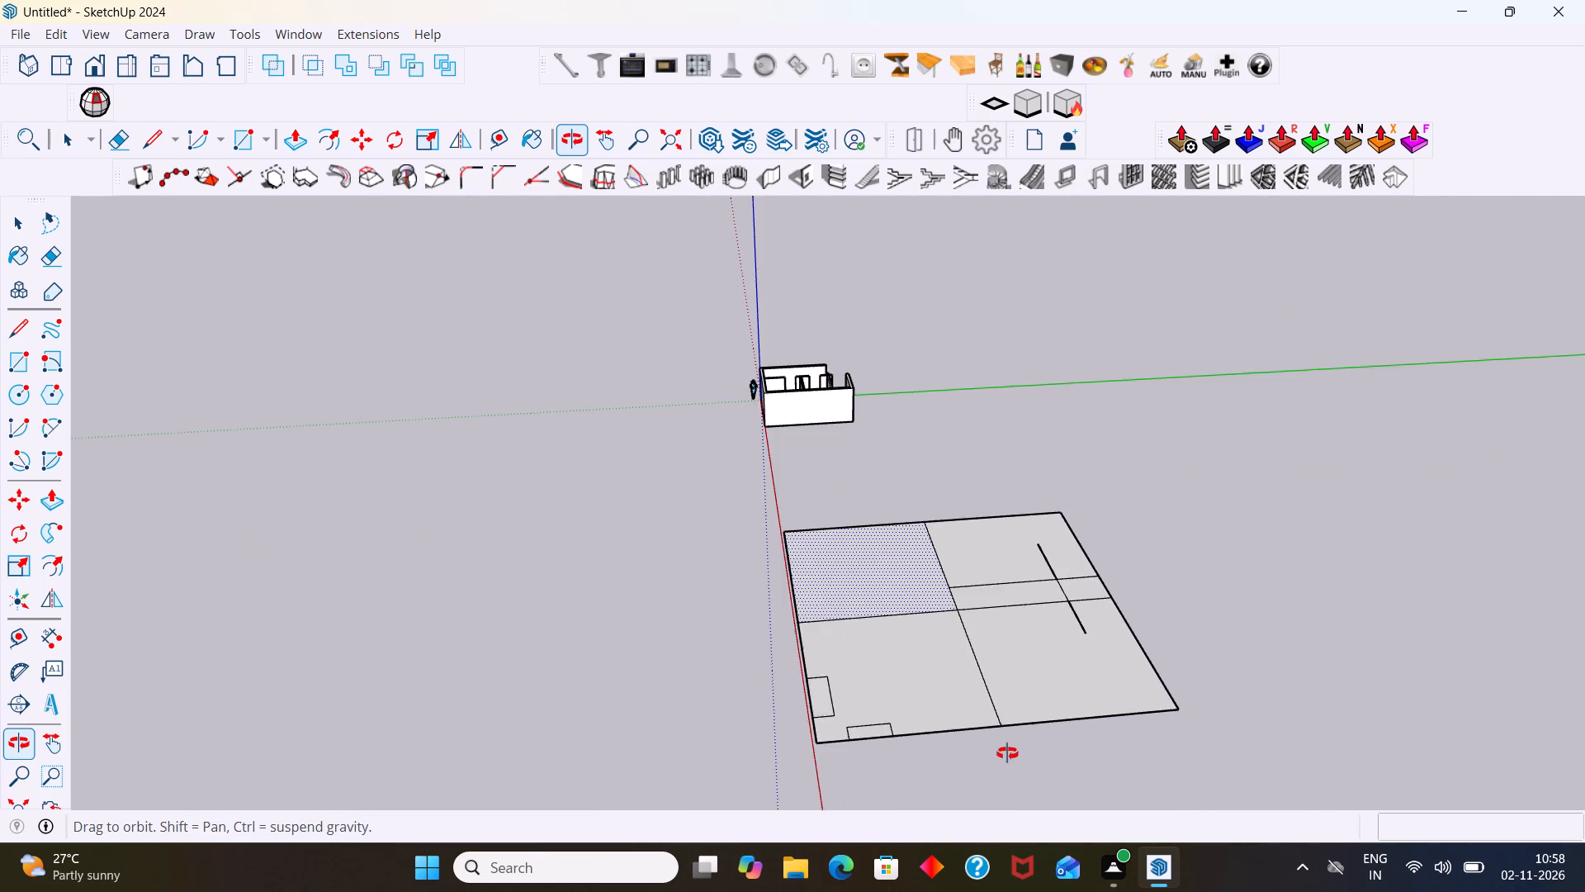
scroll(1010, 751, up, 6)
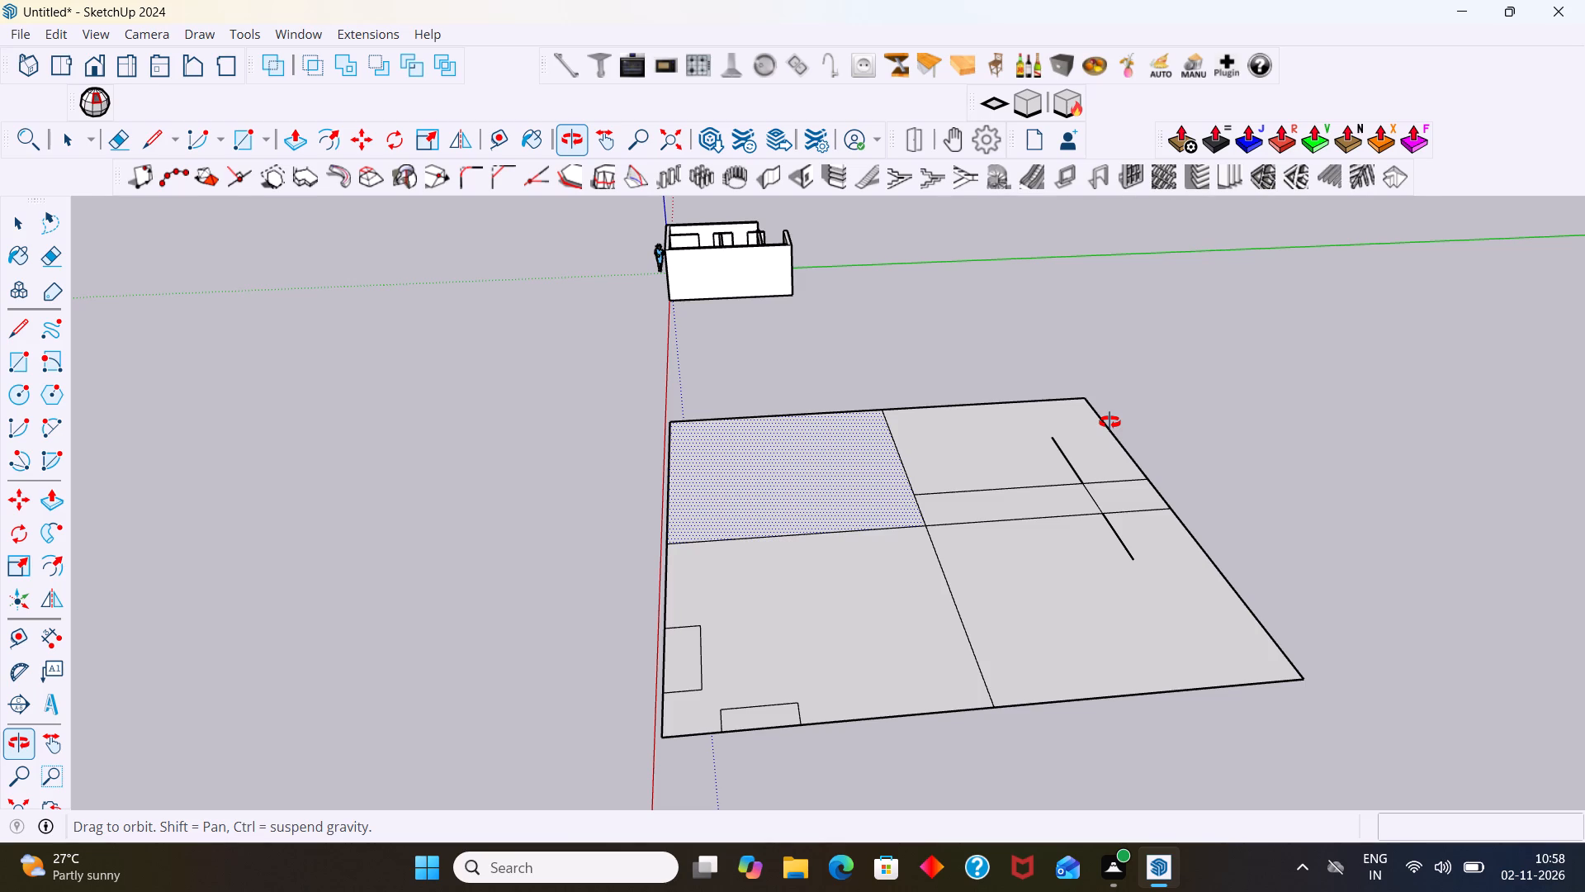
scroll(914, 610, down, 6)
Delete the whole divided square with all its inner lines, keeping the house model.
key(space)
scroll(995, 622, down, 6)
middle_drag(1042, 639, 1048, 703)
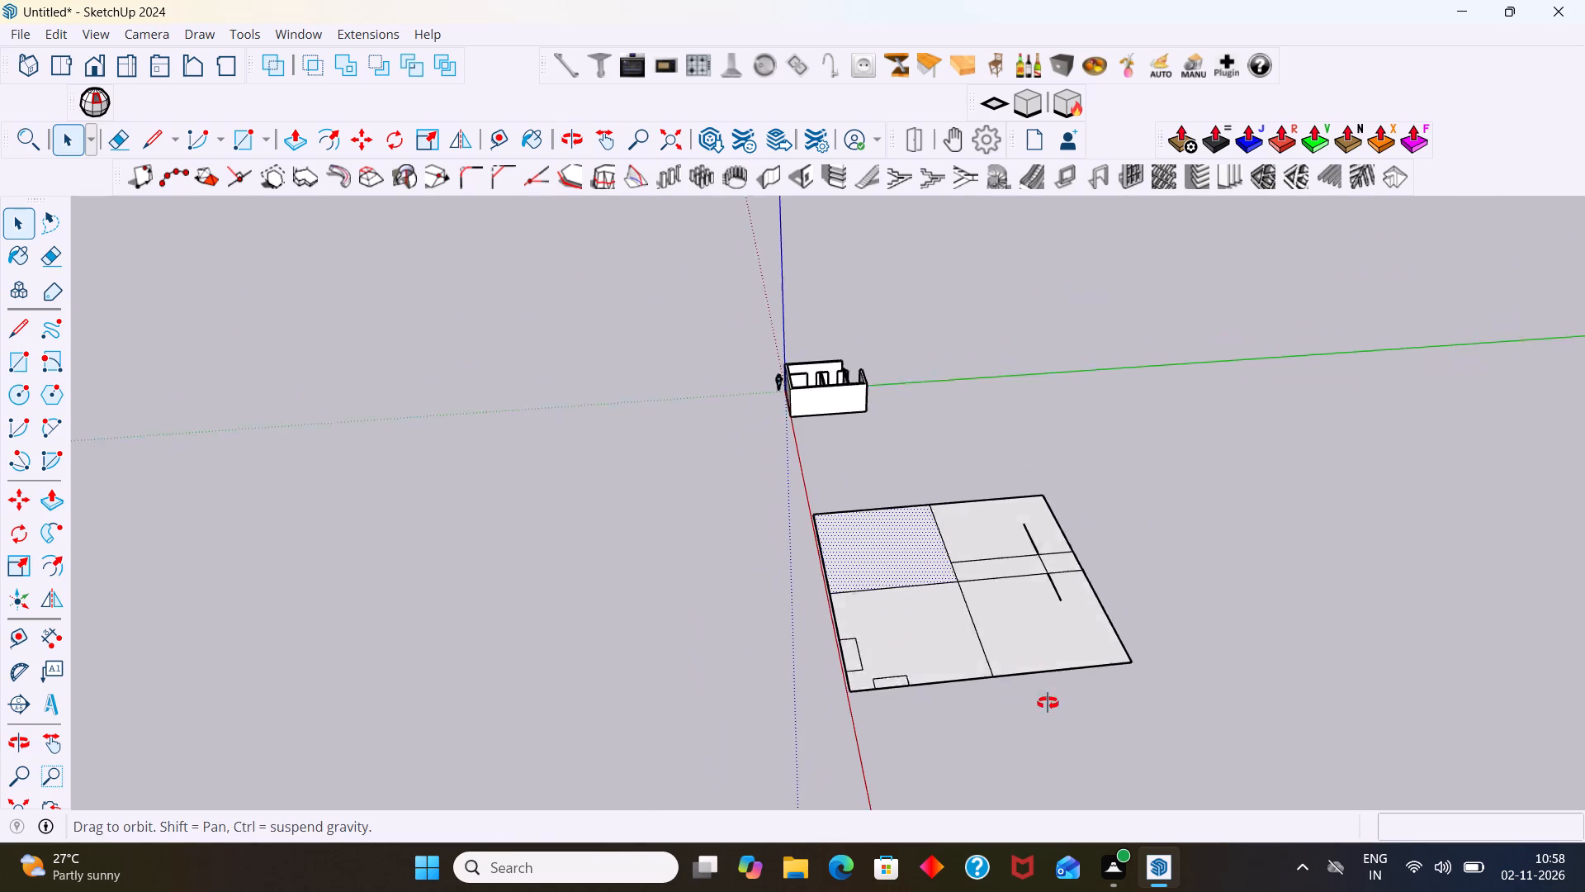
middle_drag(1048, 703, 1040, 738)
scroll(1055, 716, down, 6)
drag(1139, 734, 1006, 591)
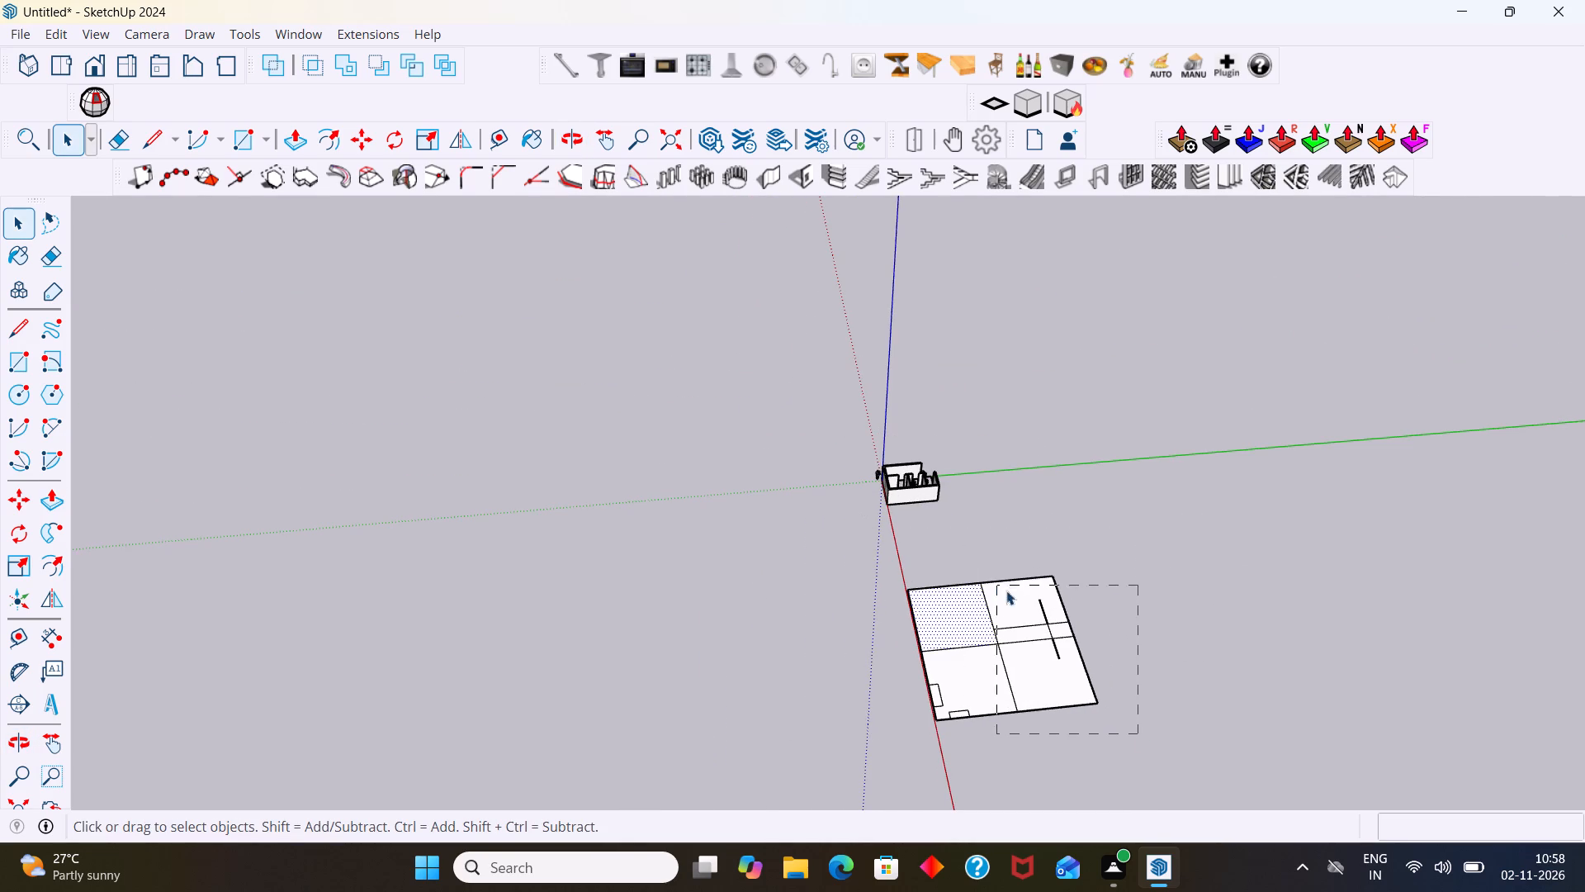
drag(1006, 591, 903, 575)
key(Delete)
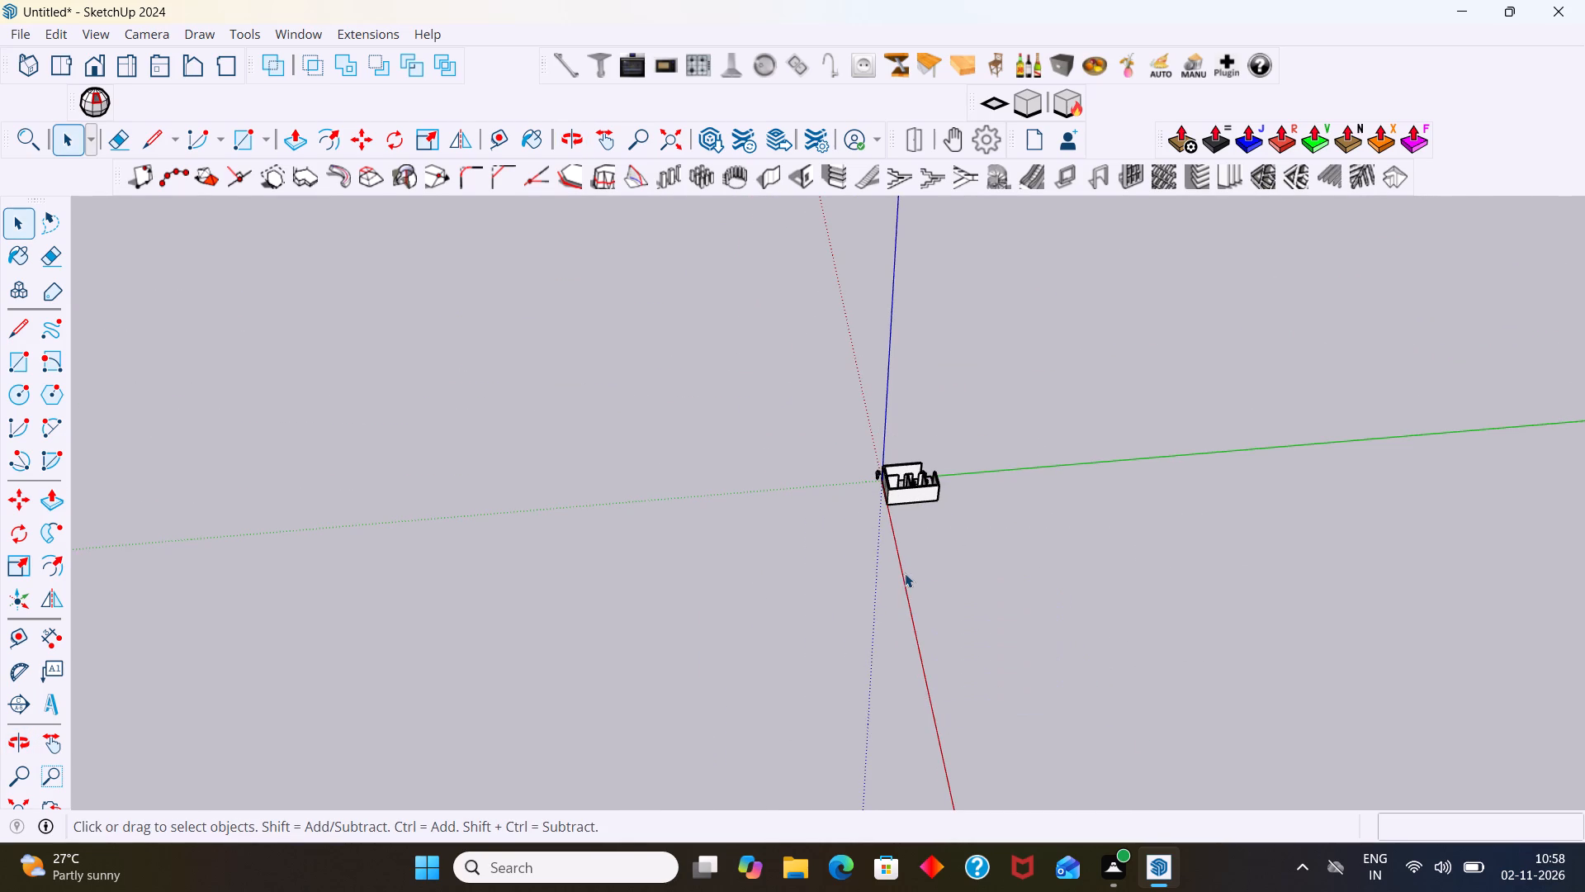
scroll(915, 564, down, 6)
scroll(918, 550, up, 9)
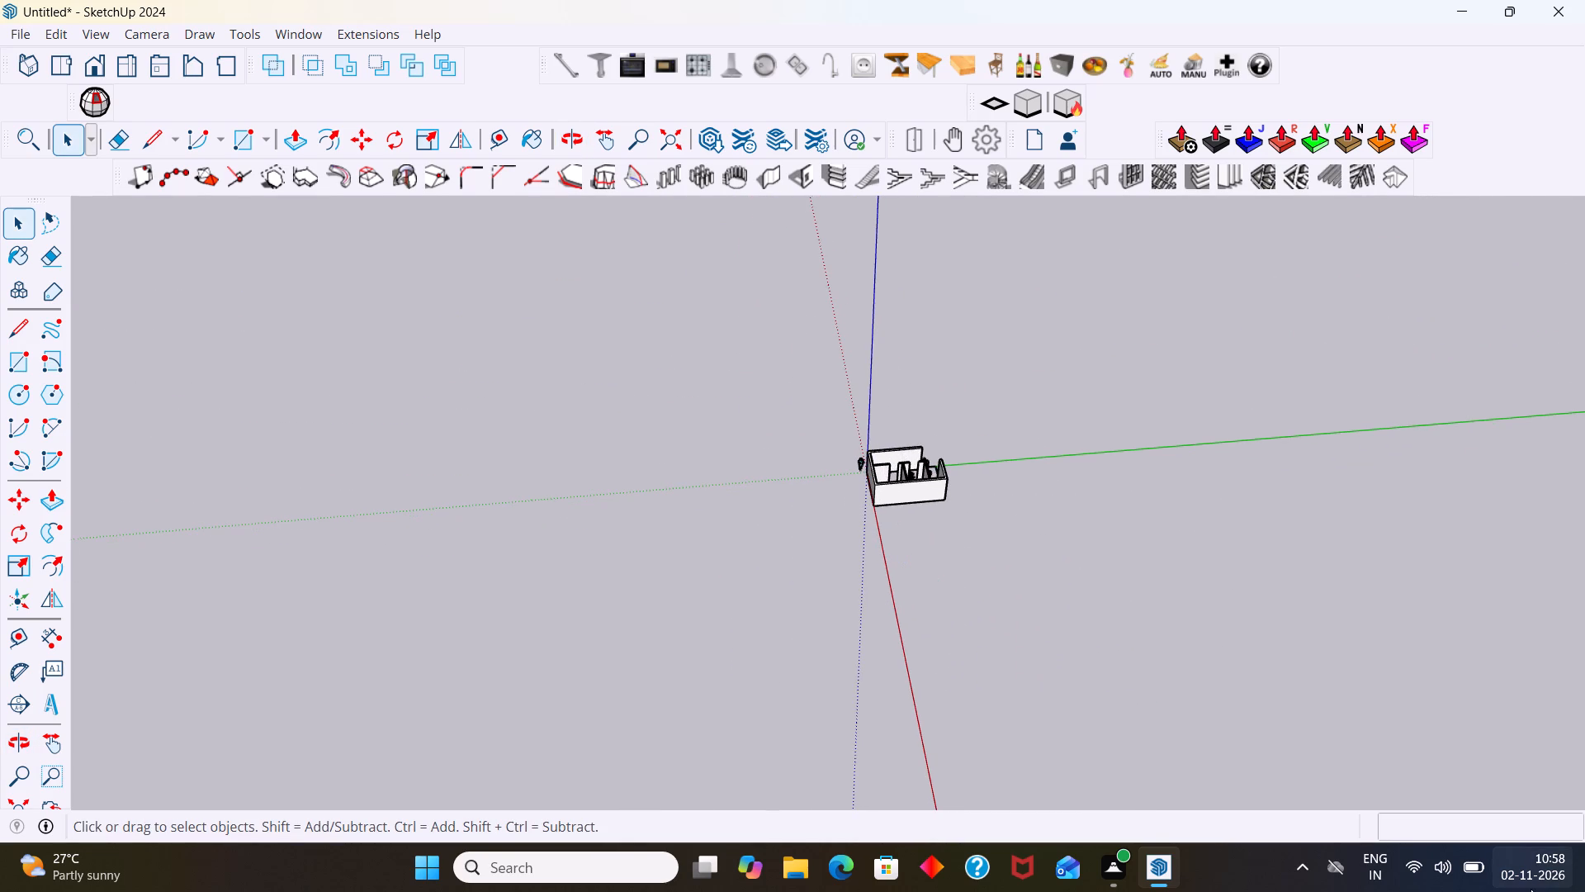
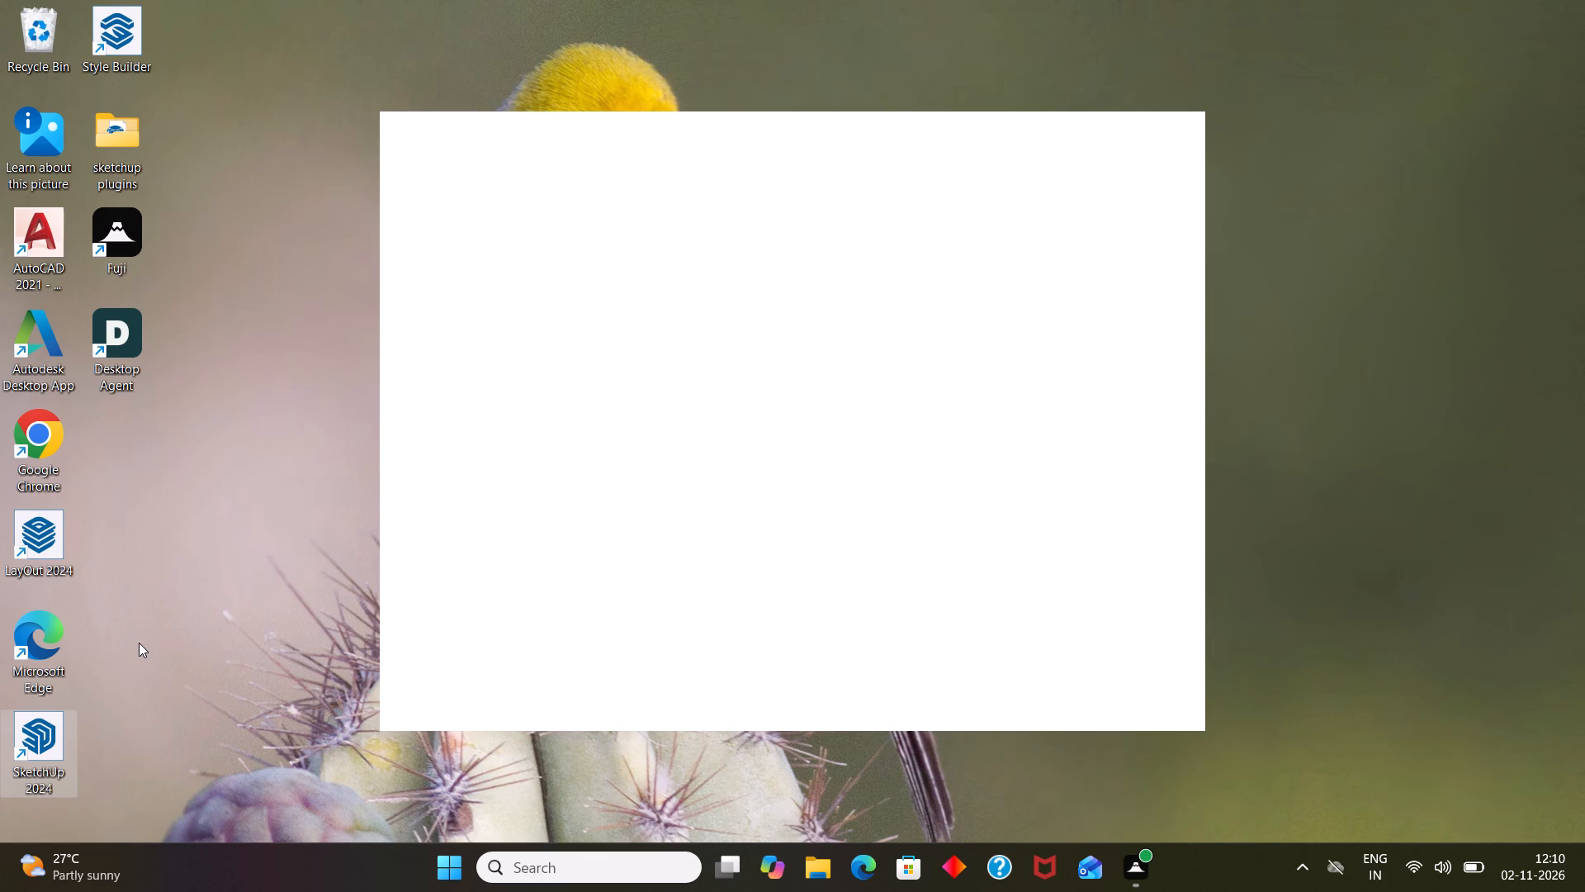
Bring the SketchUp welcome window with its templates and recent files to the front.
click(255, 534)
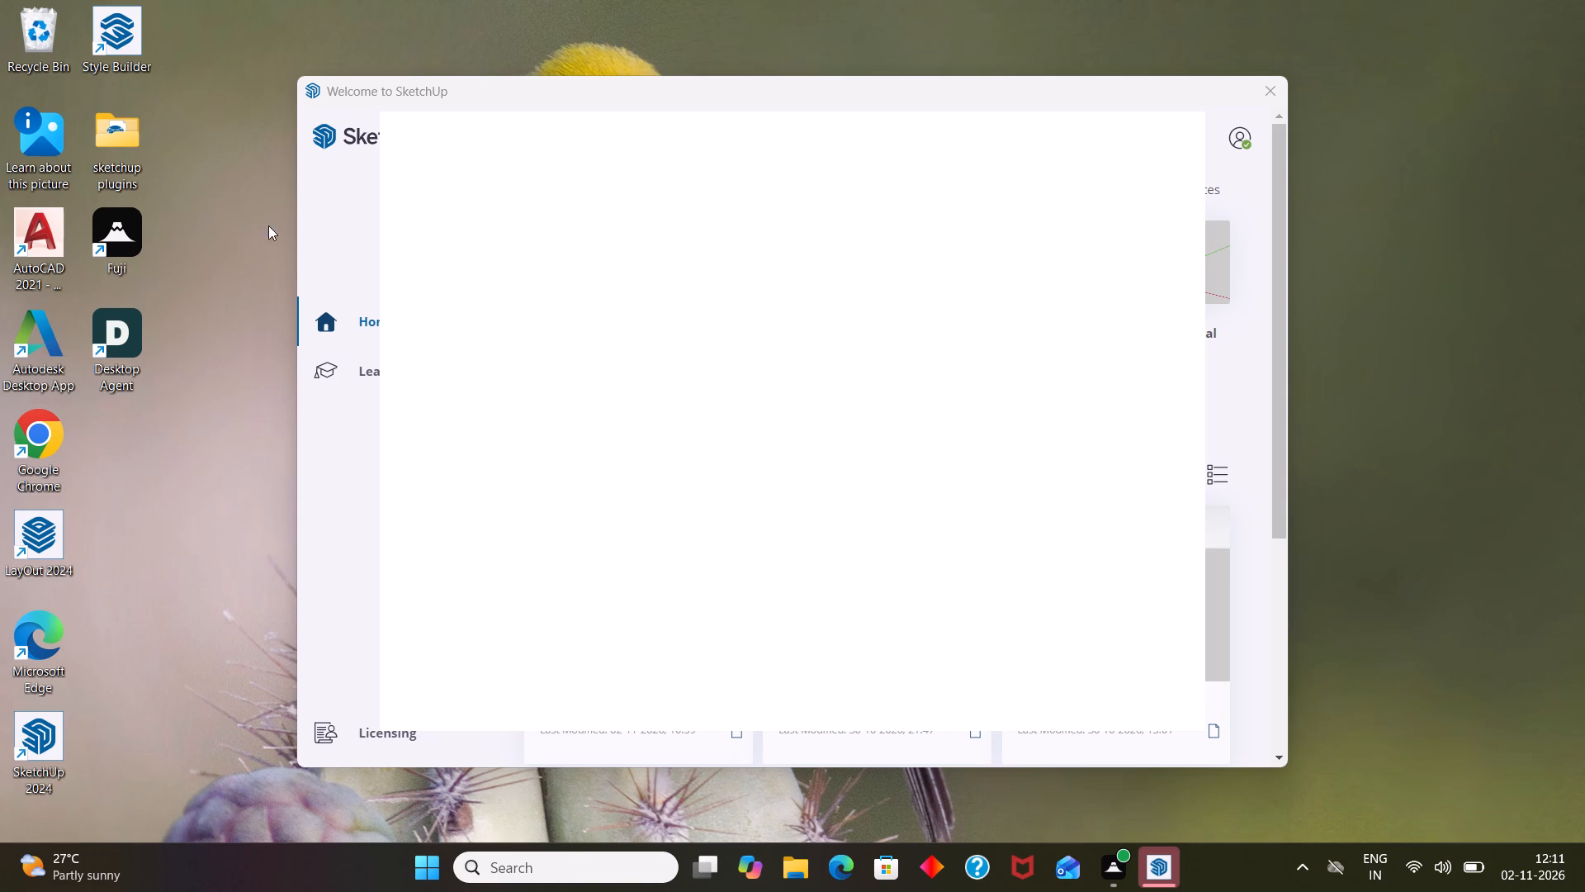
click(356, 273)
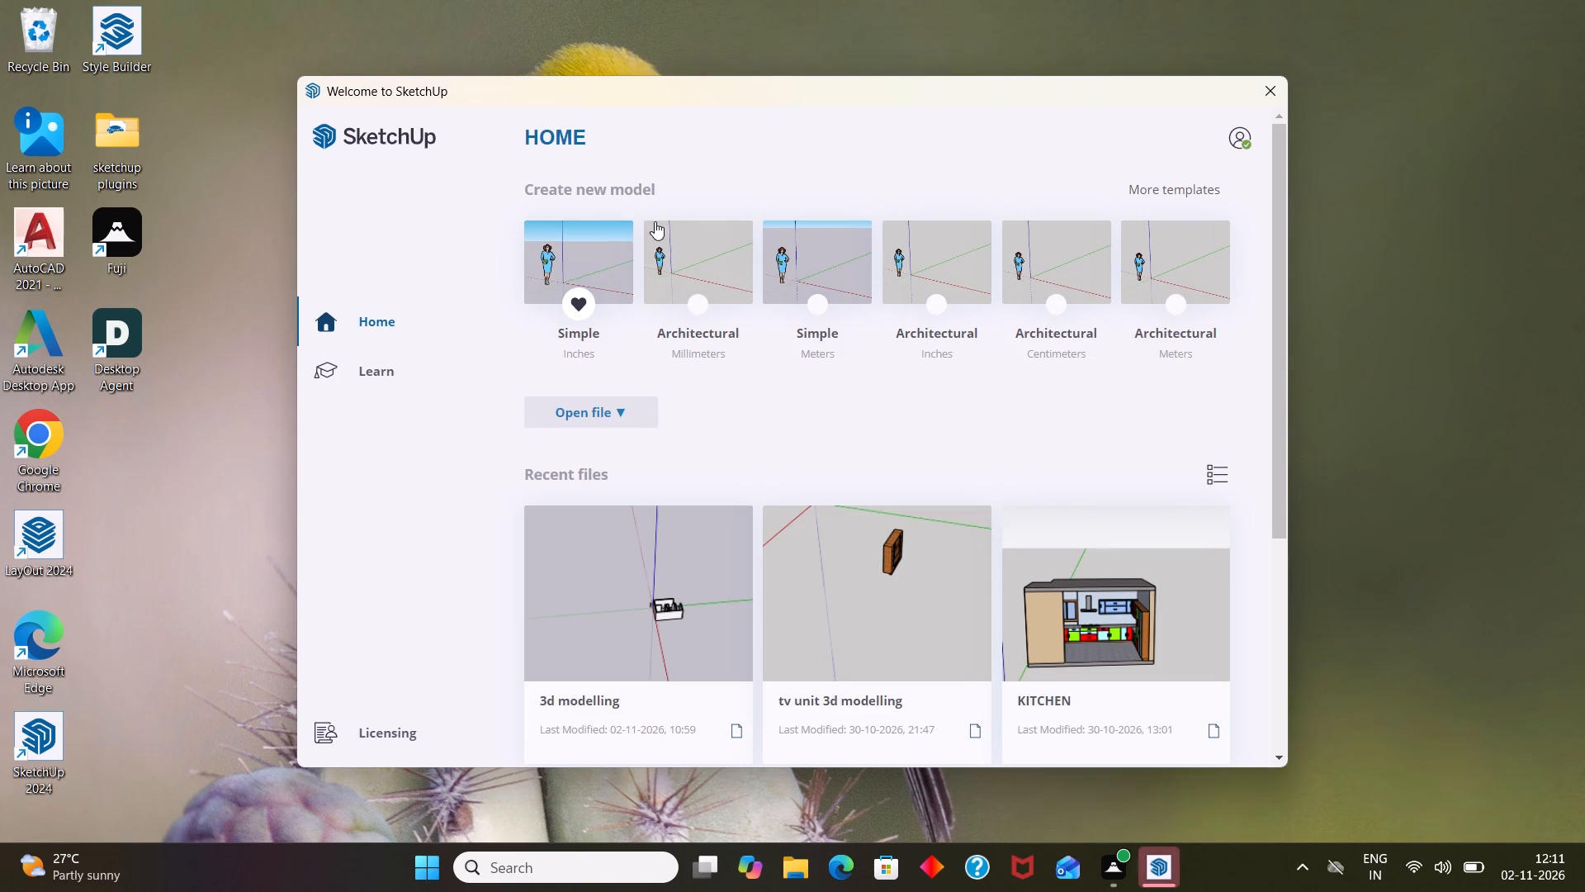
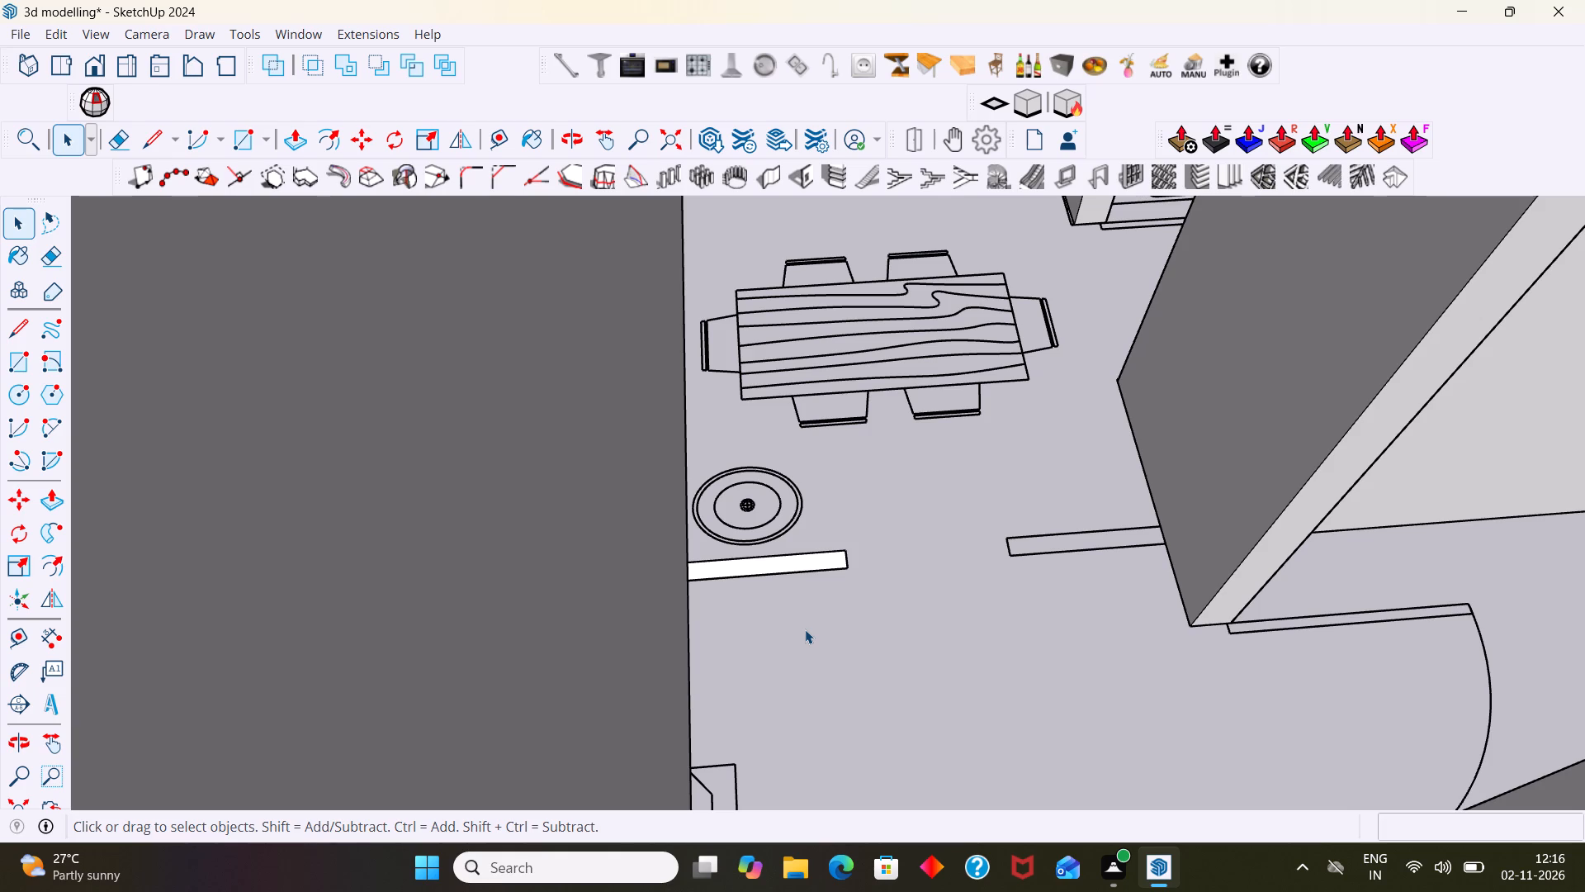
Undo the last face drawn on the short wall strip beside the round fixture near the dining table.
scroll(911, 511, up, 2)
click(782, 562)
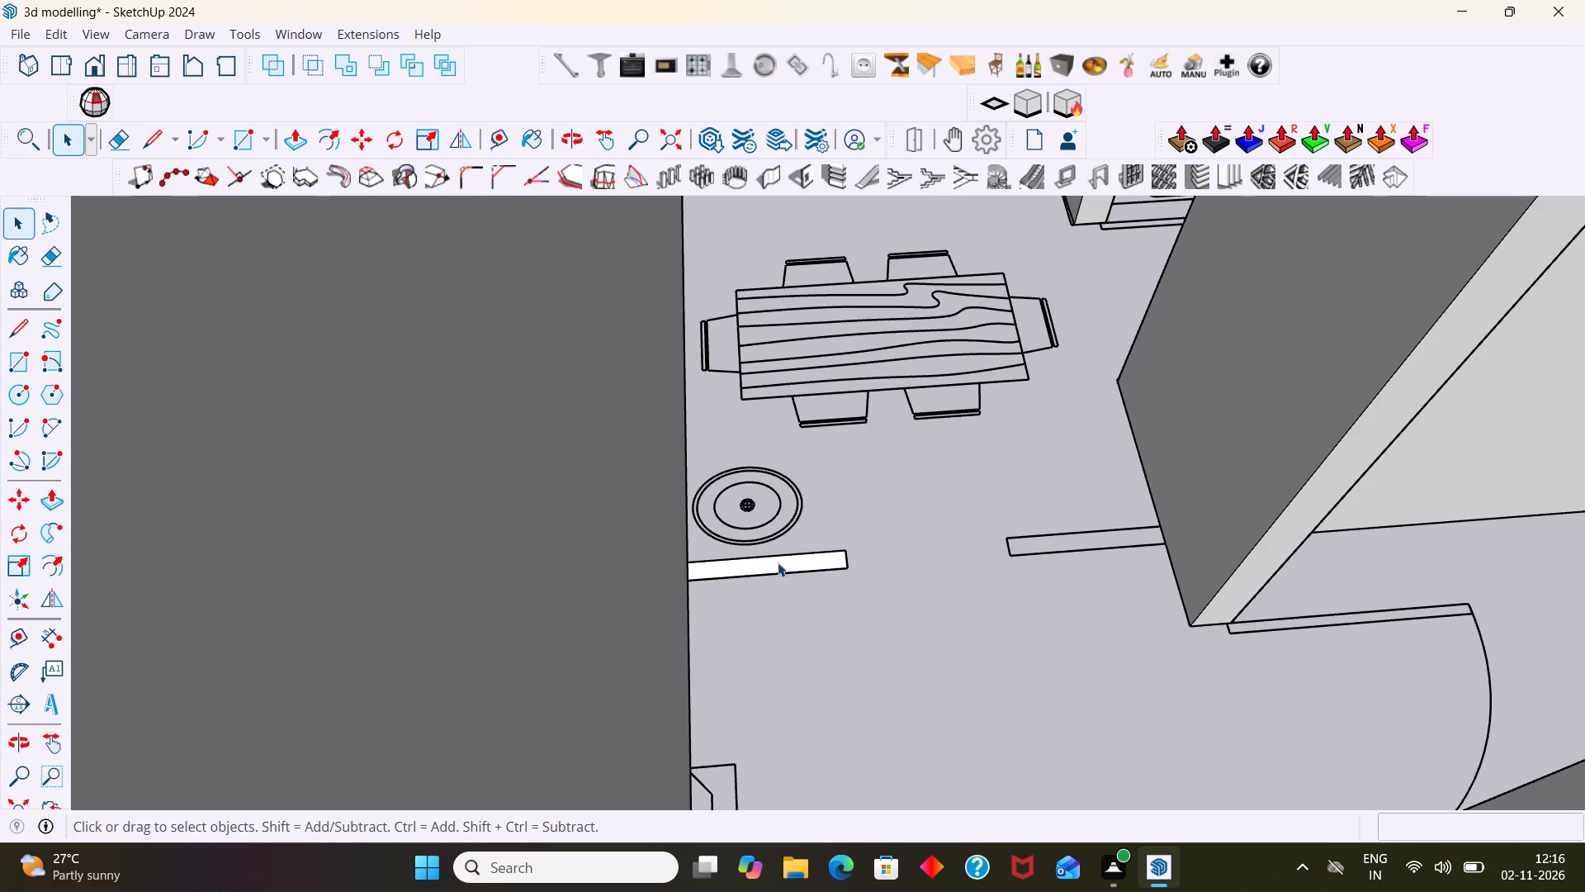
click(778, 562)
scroll(739, 534, down, 11)
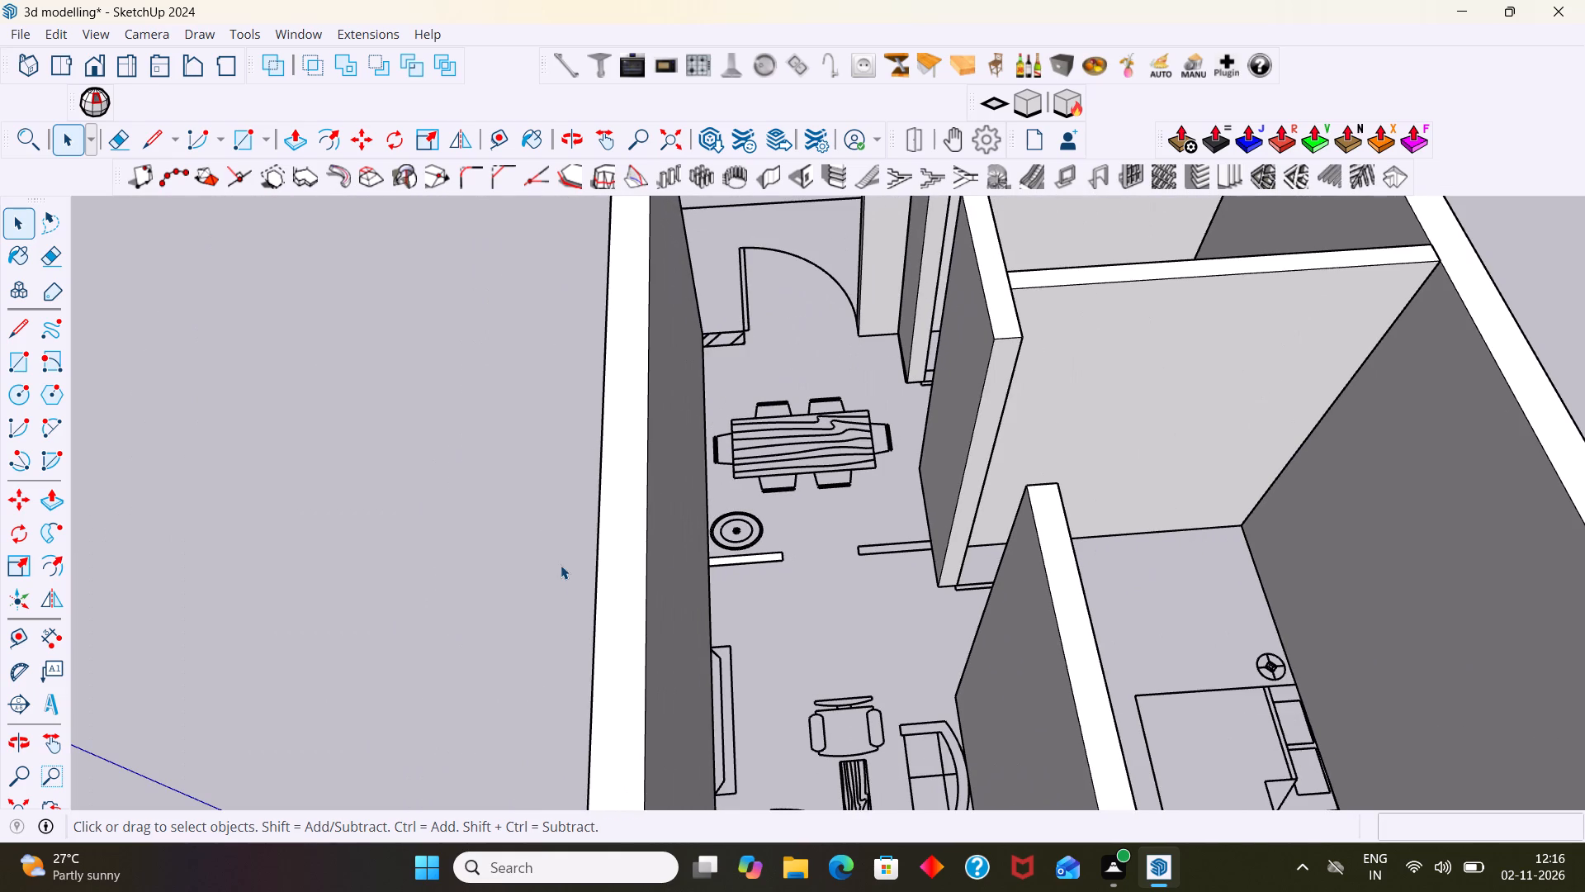
click(561, 565)
key(ctrl+z)
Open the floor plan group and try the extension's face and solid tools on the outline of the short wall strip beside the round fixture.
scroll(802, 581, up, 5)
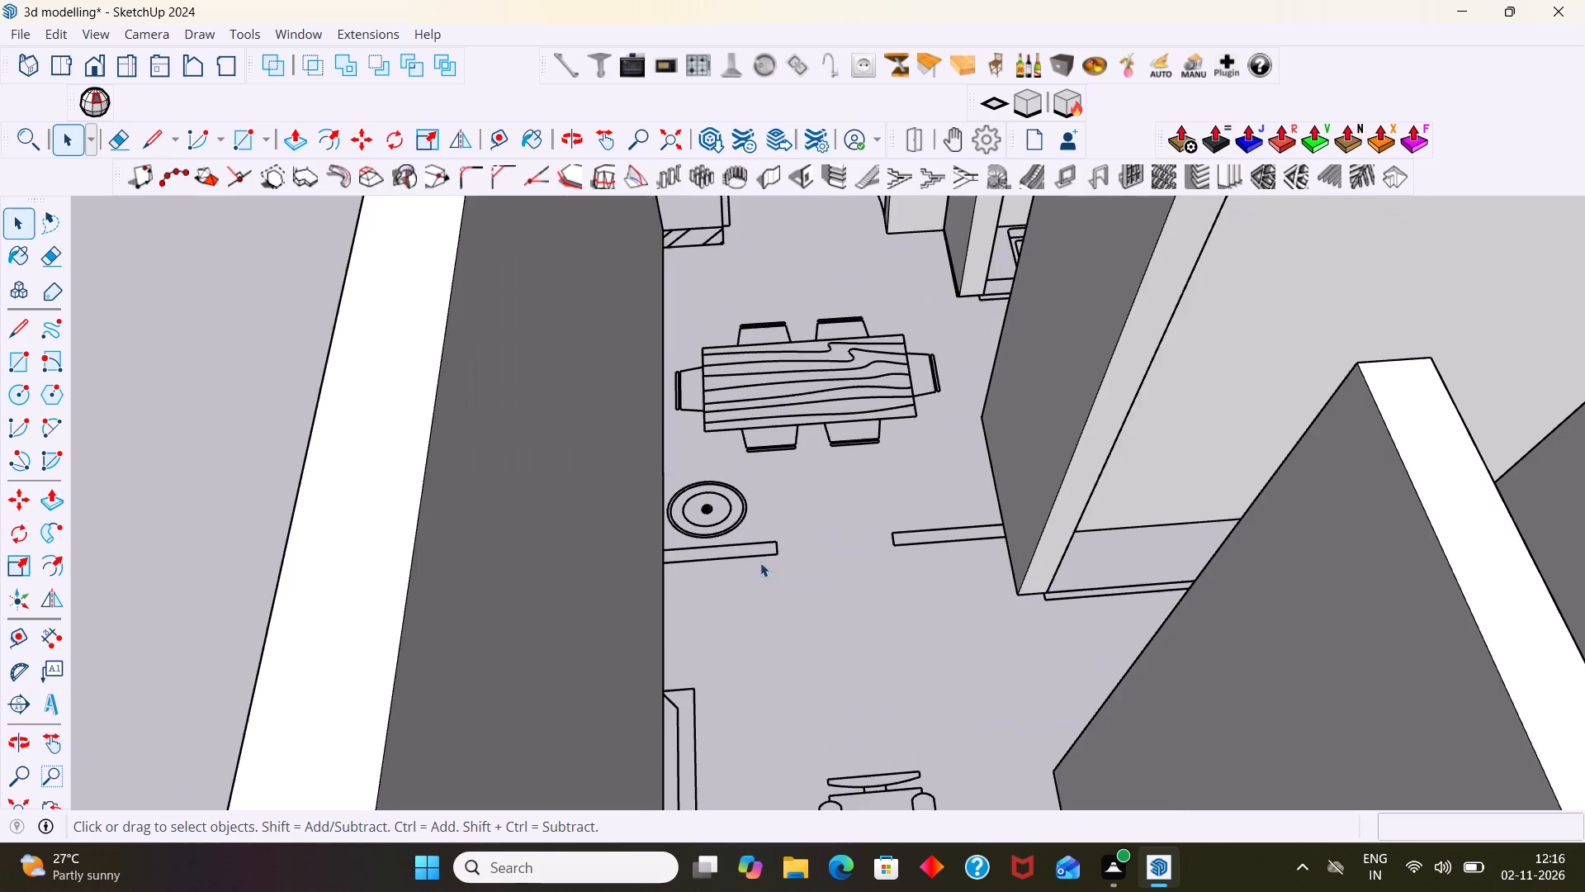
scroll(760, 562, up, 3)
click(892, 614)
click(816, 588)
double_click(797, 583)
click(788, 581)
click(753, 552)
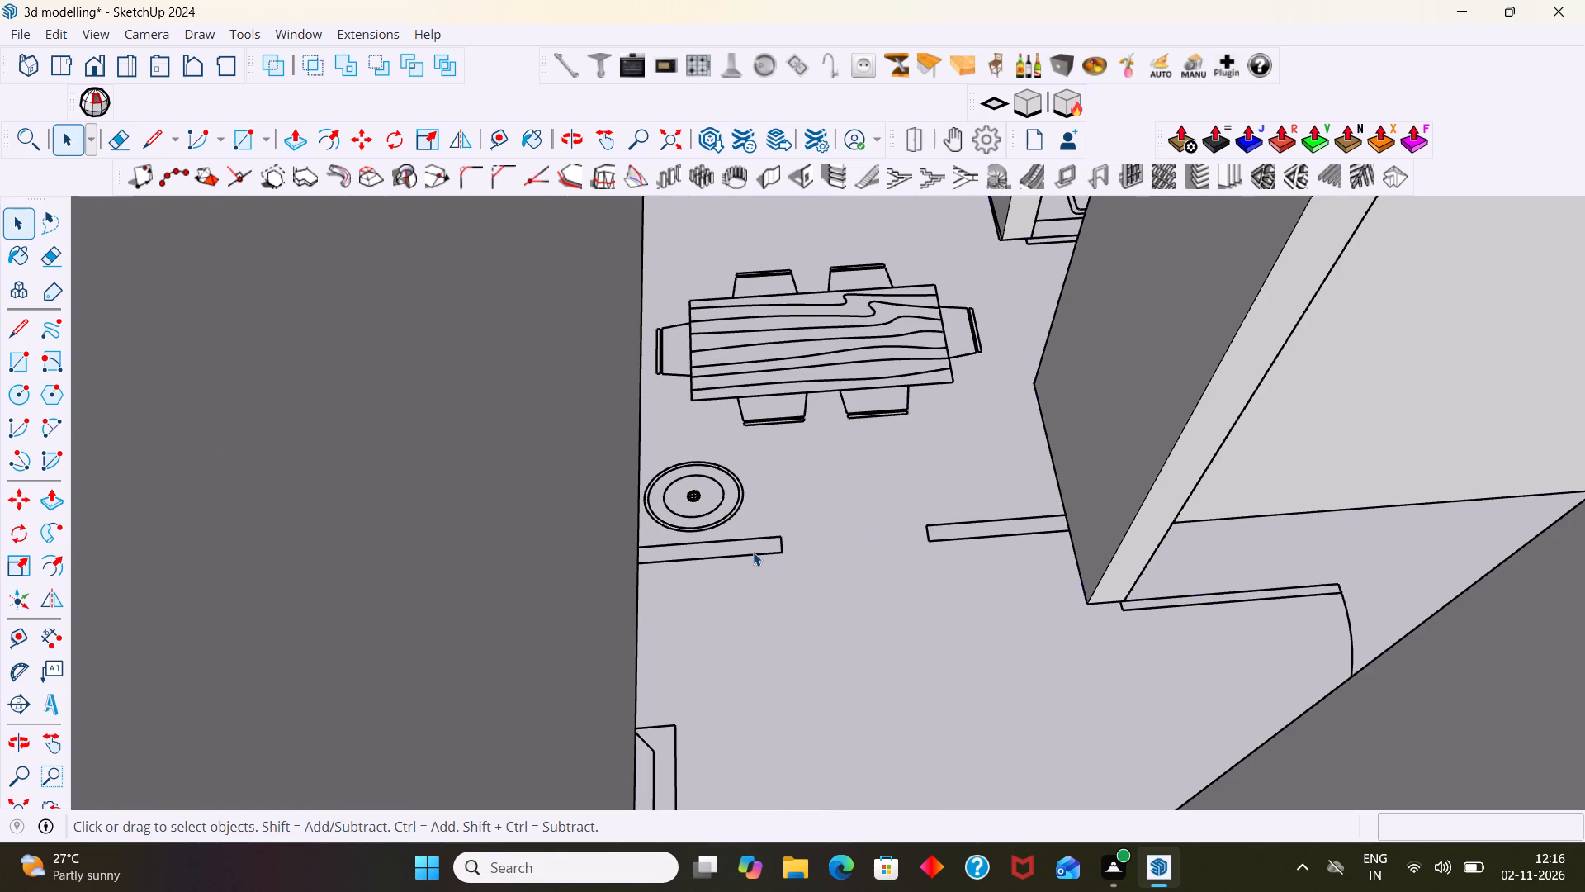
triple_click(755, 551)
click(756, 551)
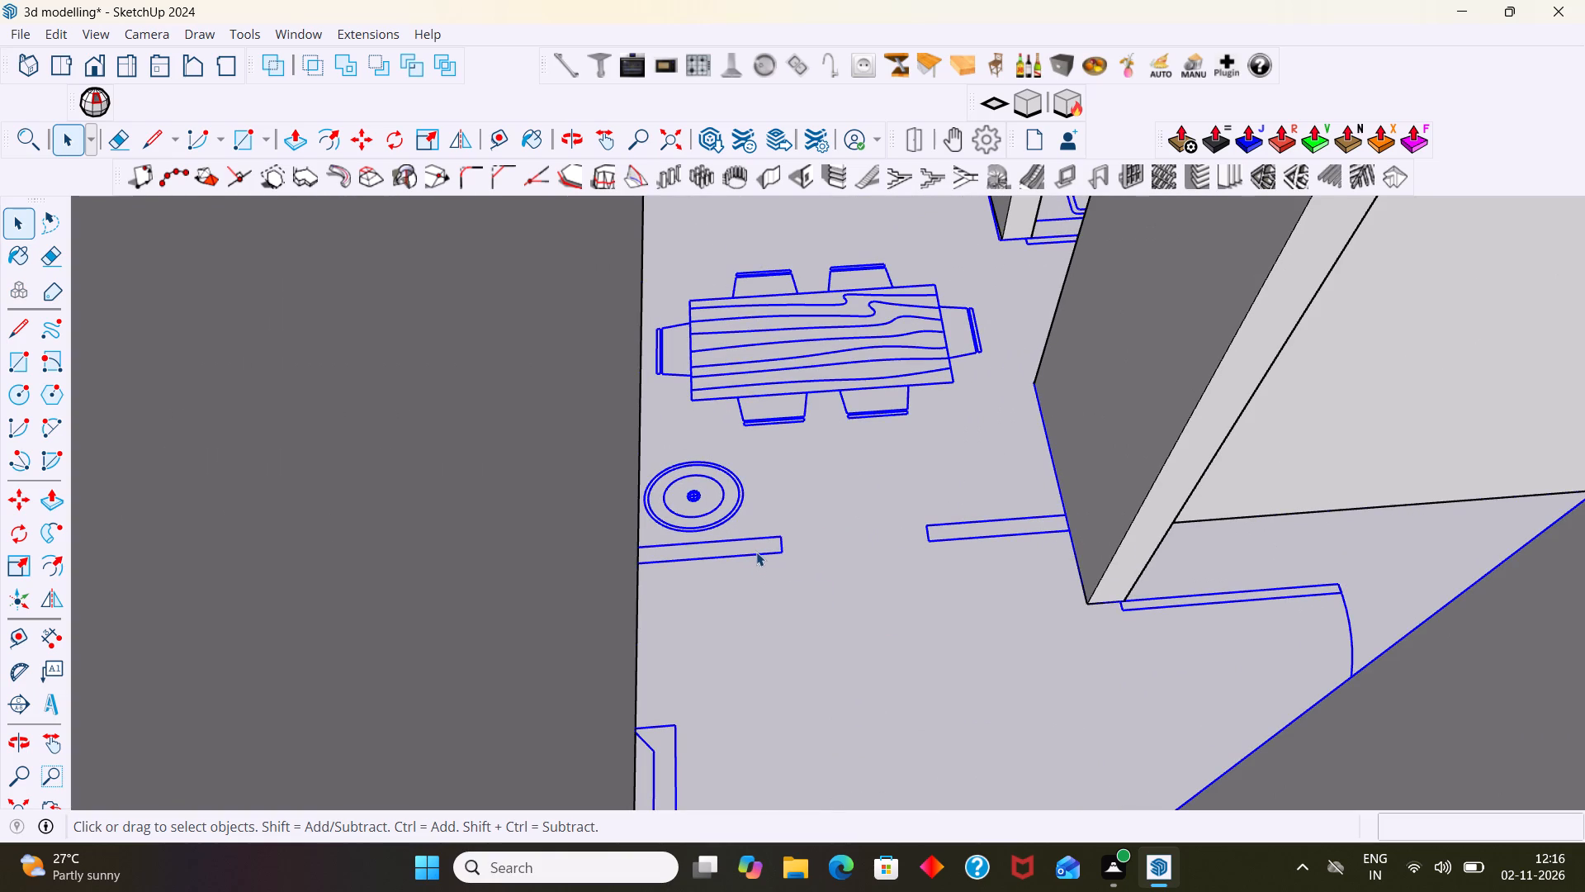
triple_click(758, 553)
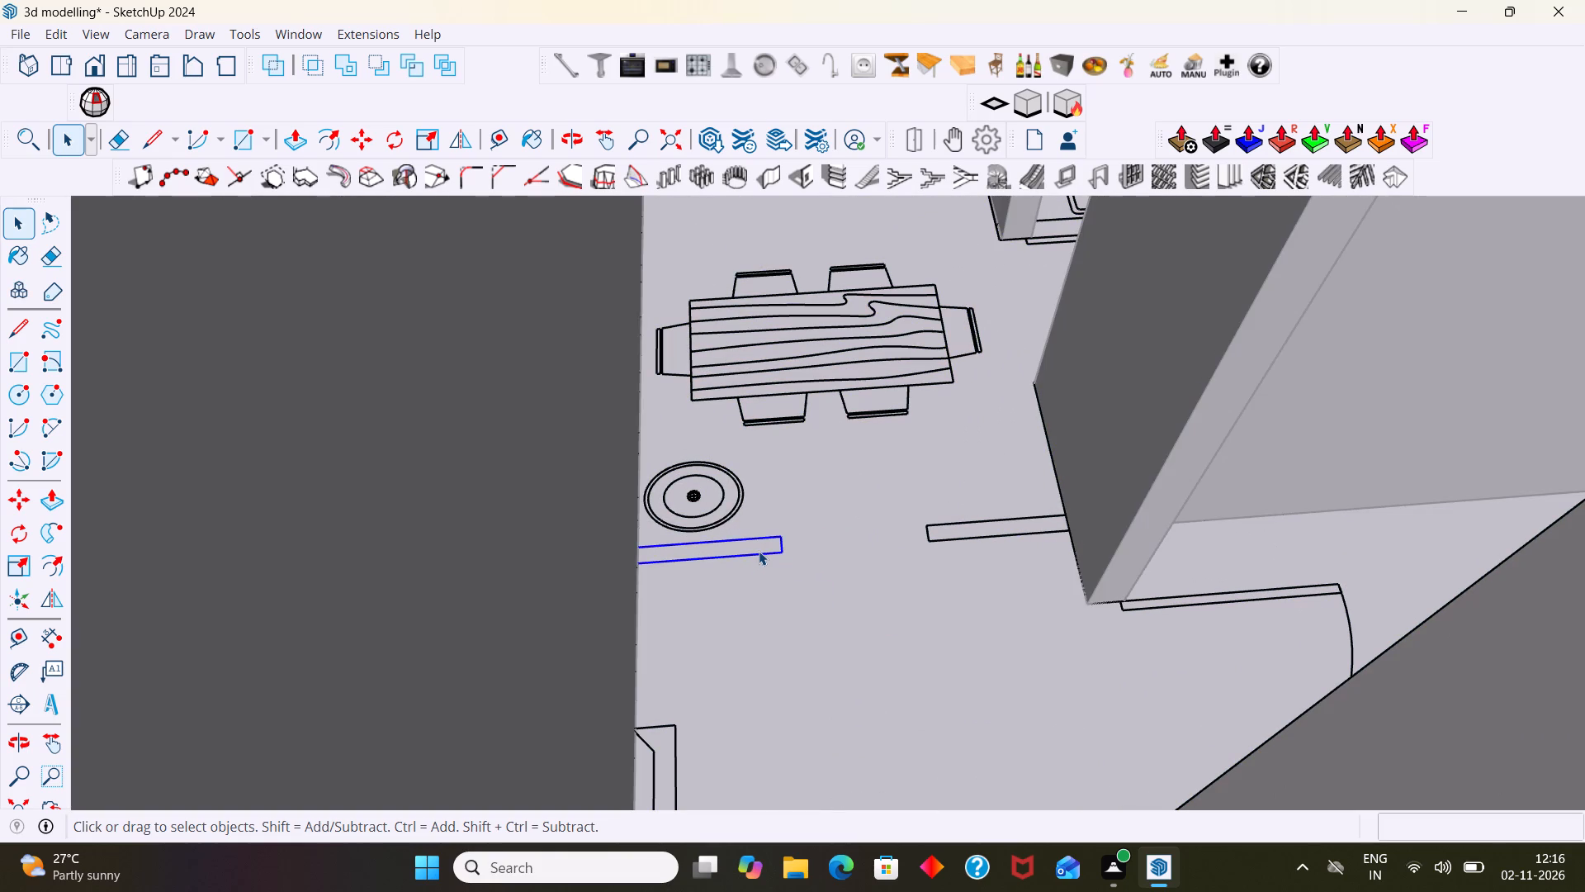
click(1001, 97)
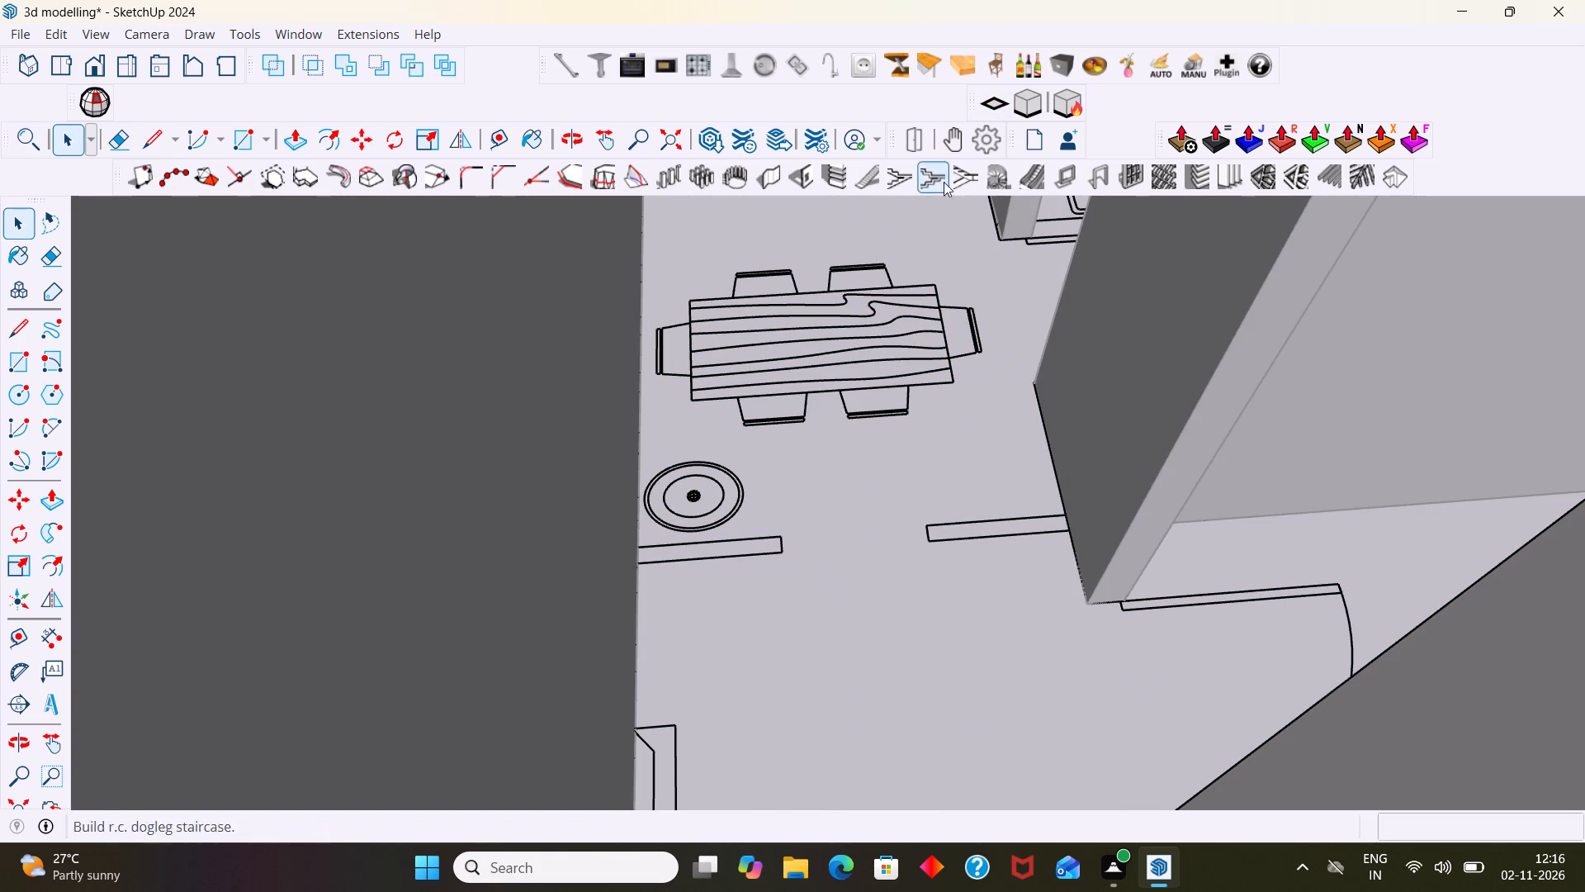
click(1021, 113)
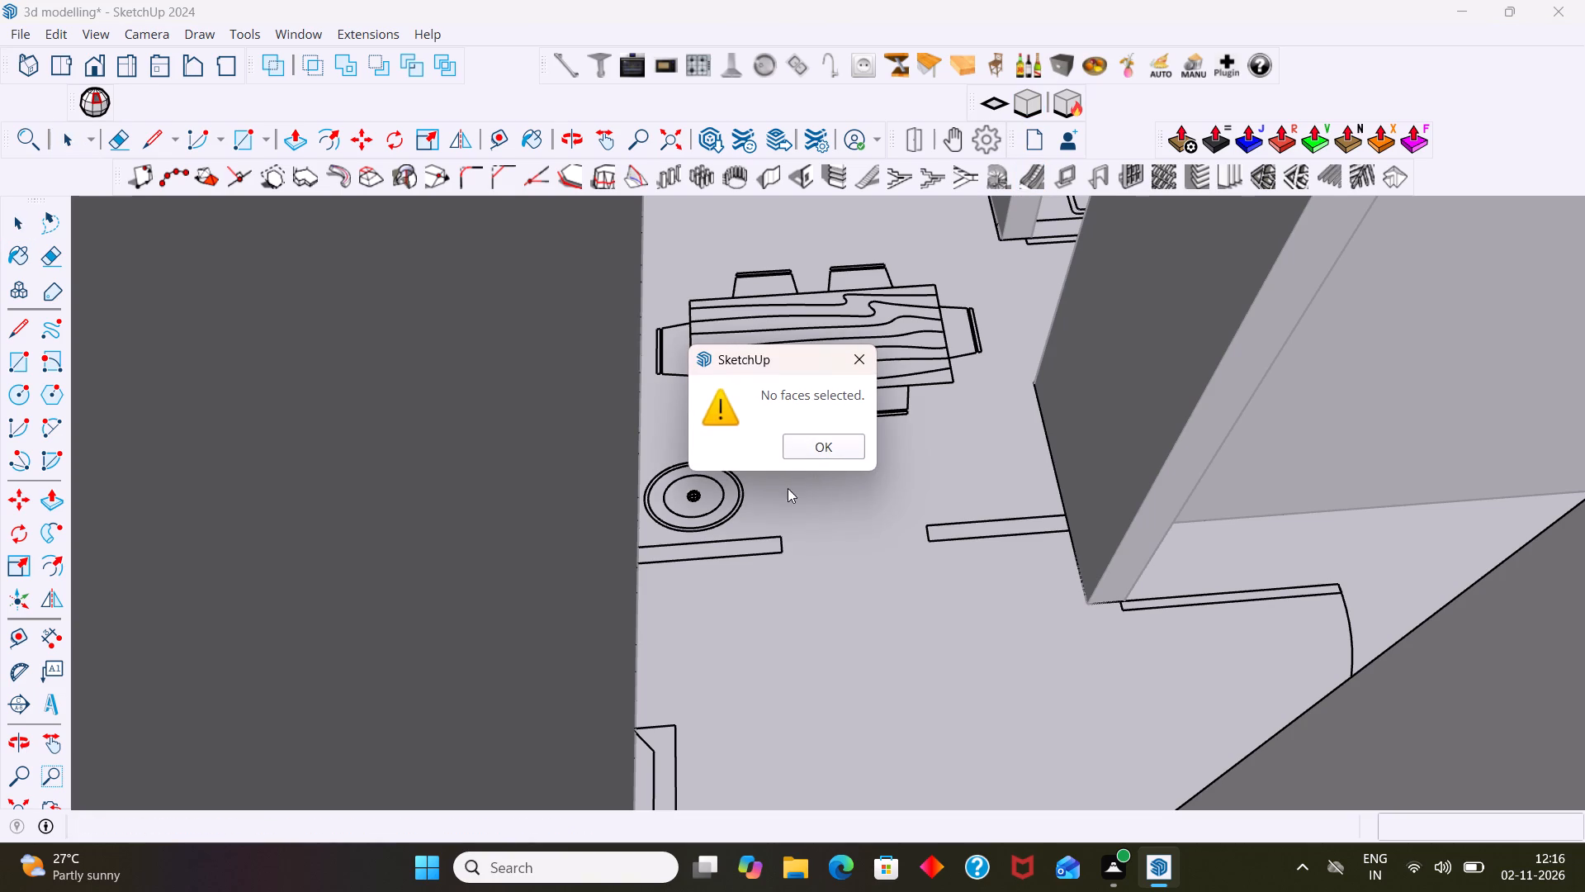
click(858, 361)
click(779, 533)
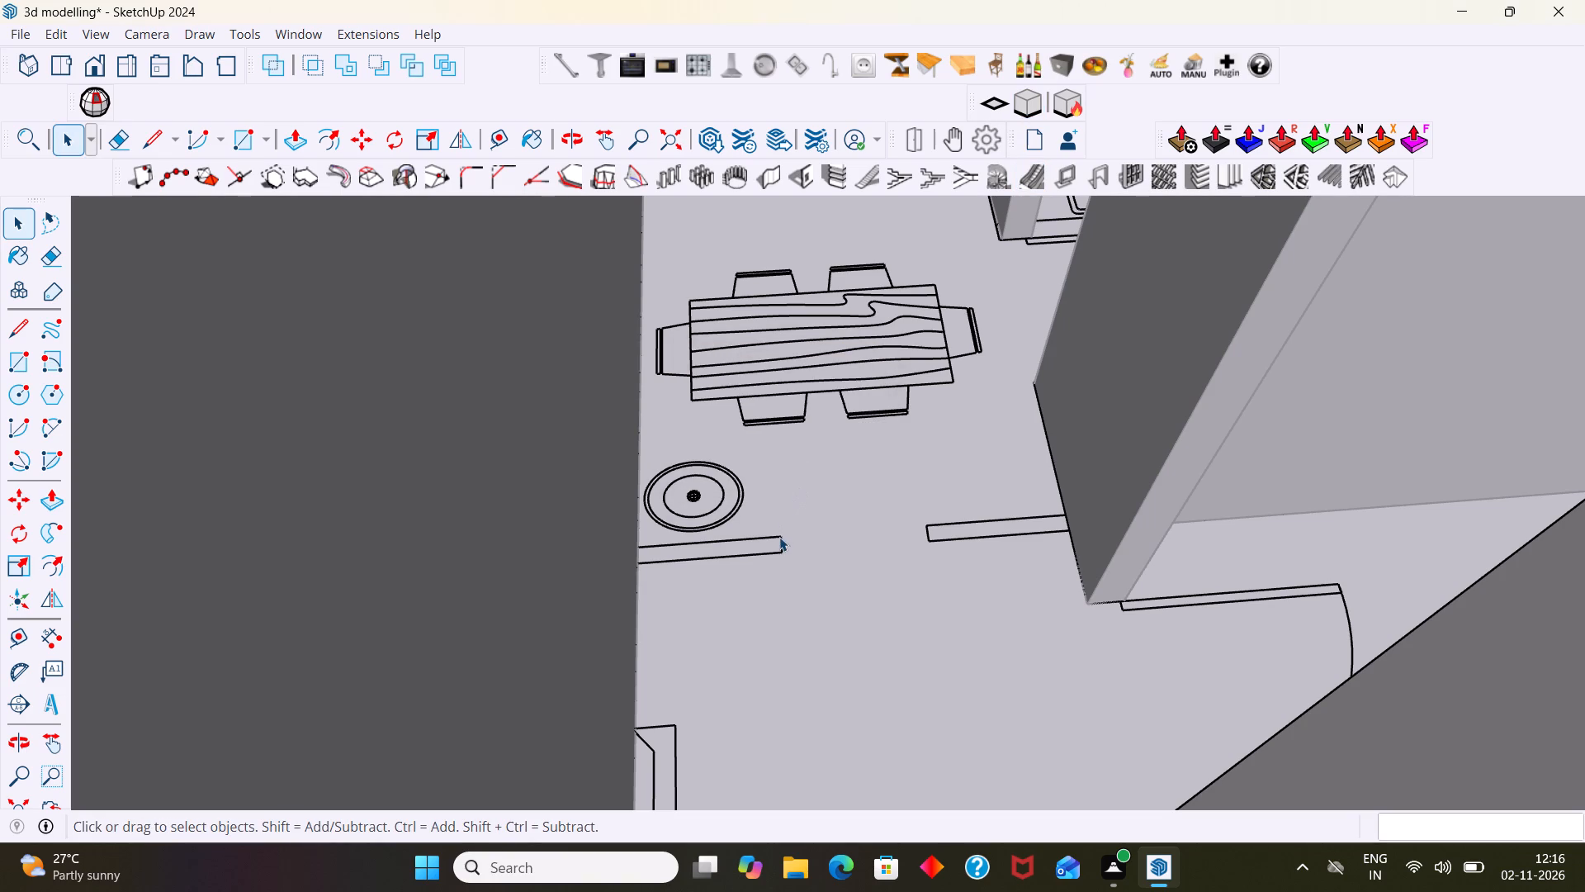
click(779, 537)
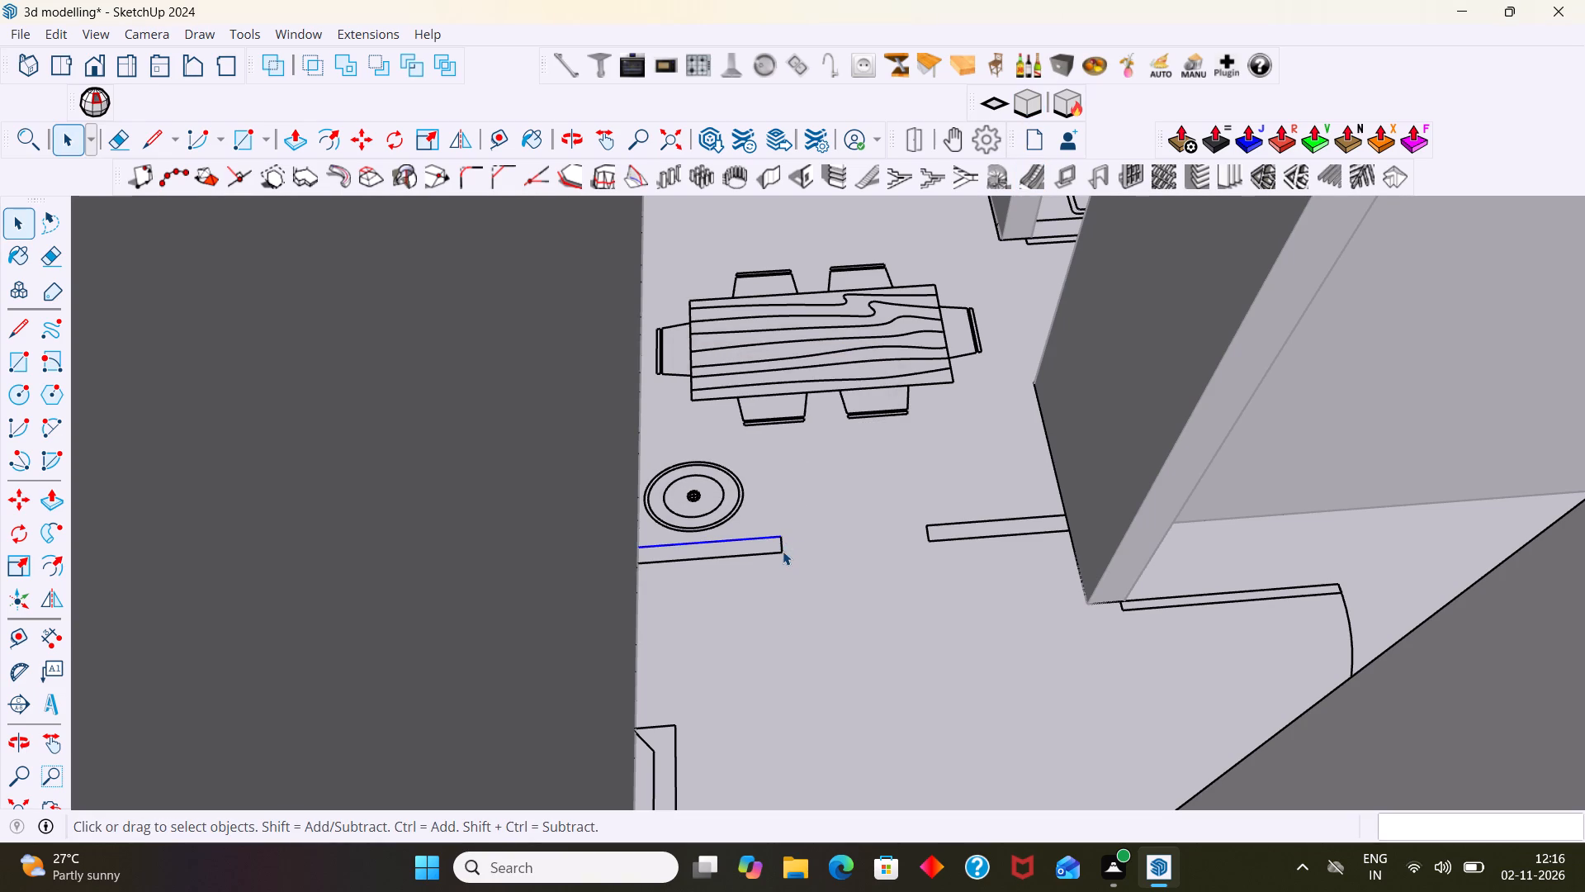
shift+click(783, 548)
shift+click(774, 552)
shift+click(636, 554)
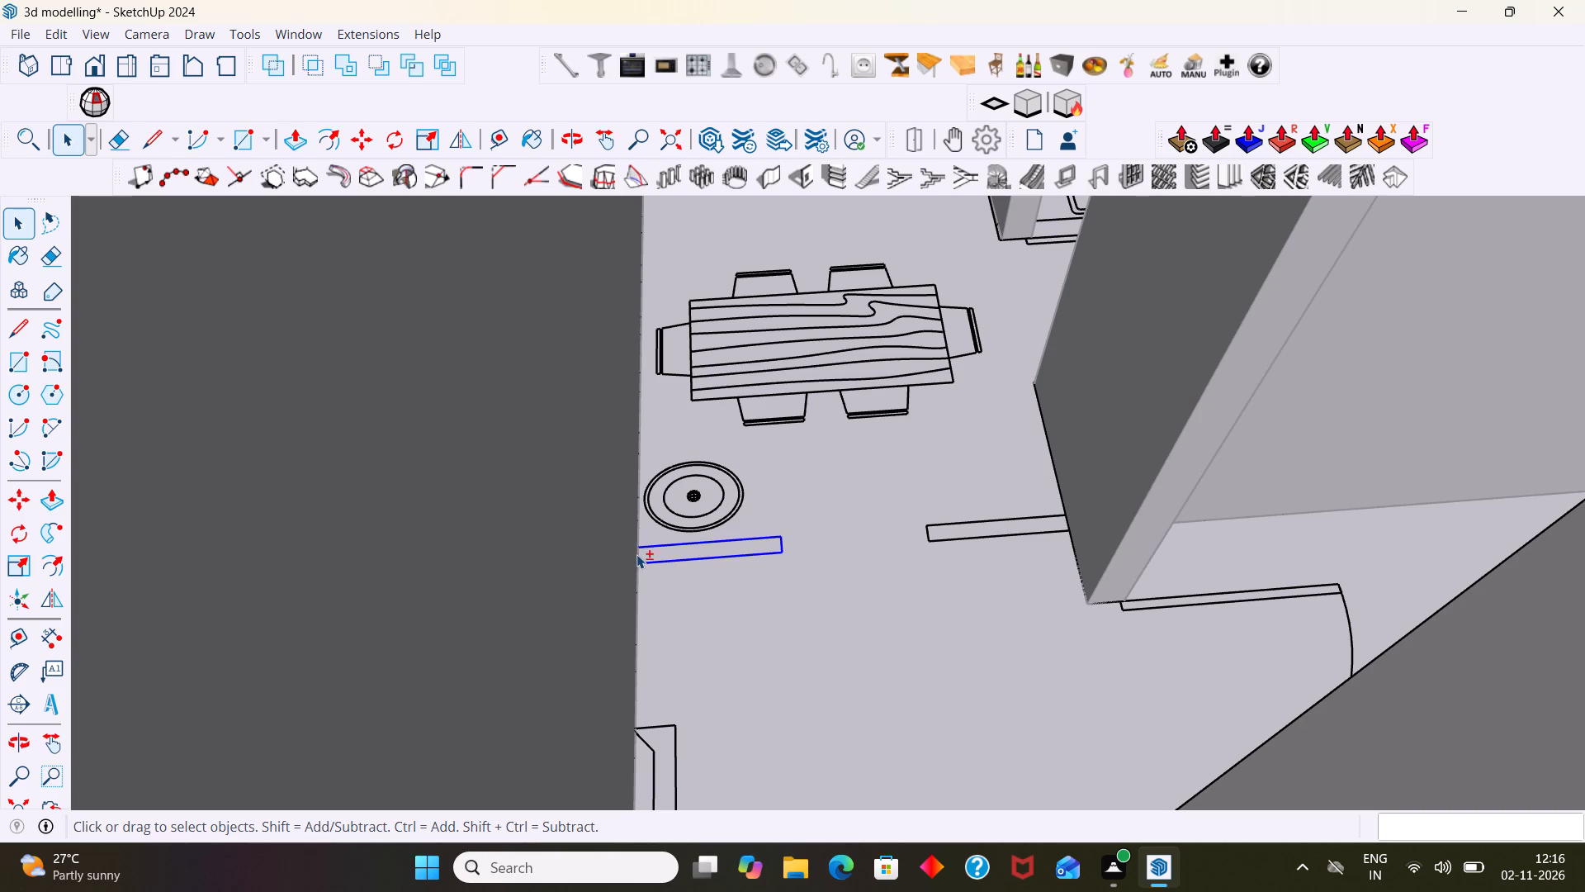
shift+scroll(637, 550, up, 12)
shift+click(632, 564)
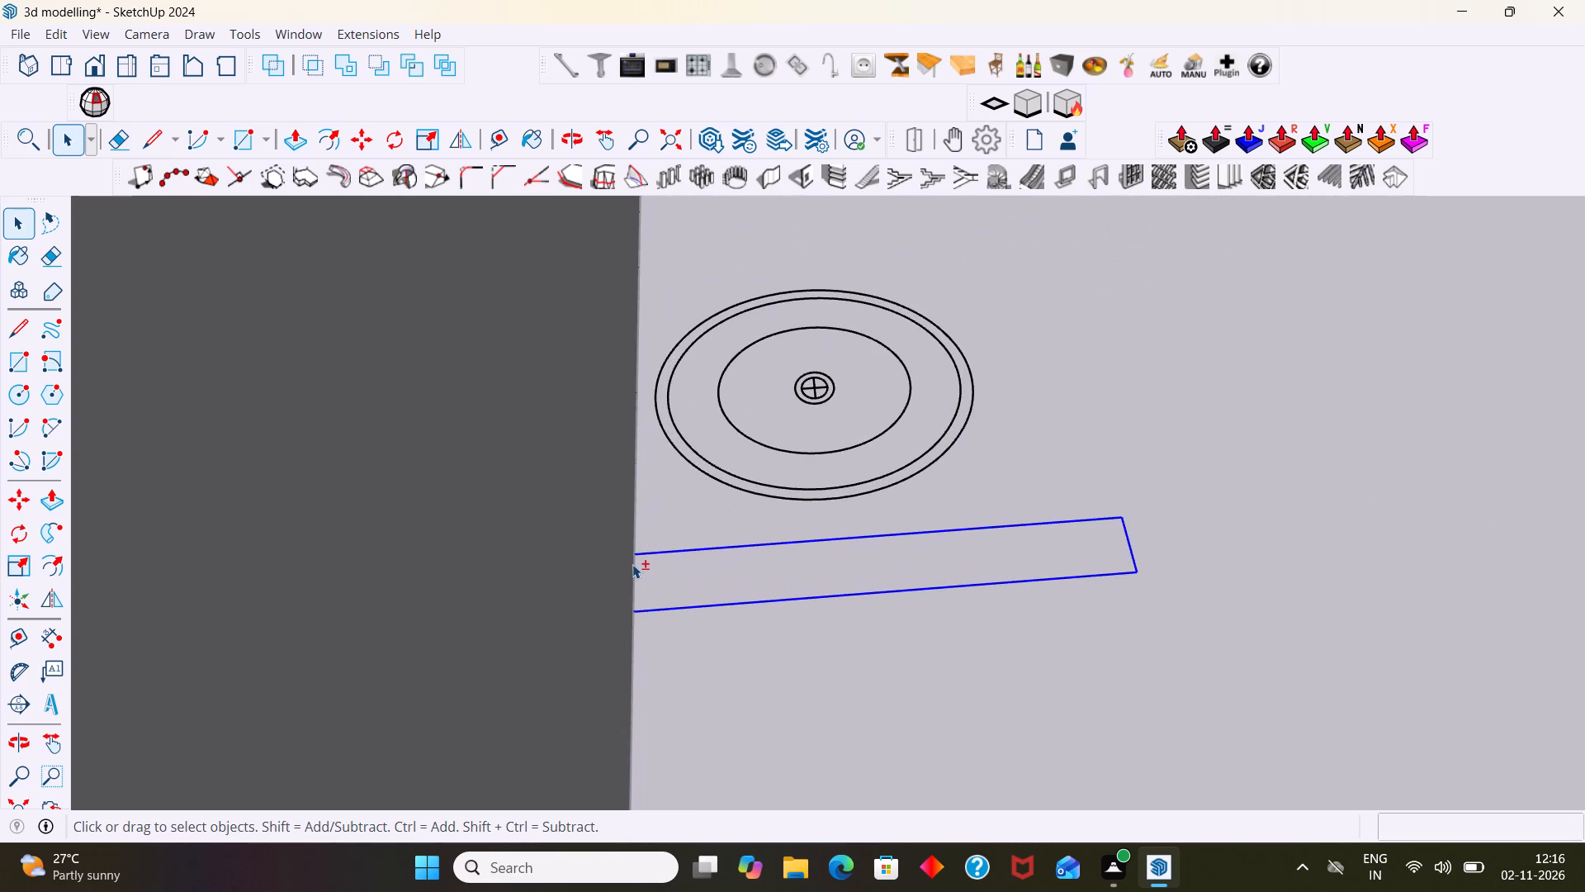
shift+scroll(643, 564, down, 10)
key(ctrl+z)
Inside the floor plan group, draw a rectangle about 1' 11 3/4" by 3" over the short wall strip beside the round fixture.
scroll(746, 551, down, 5)
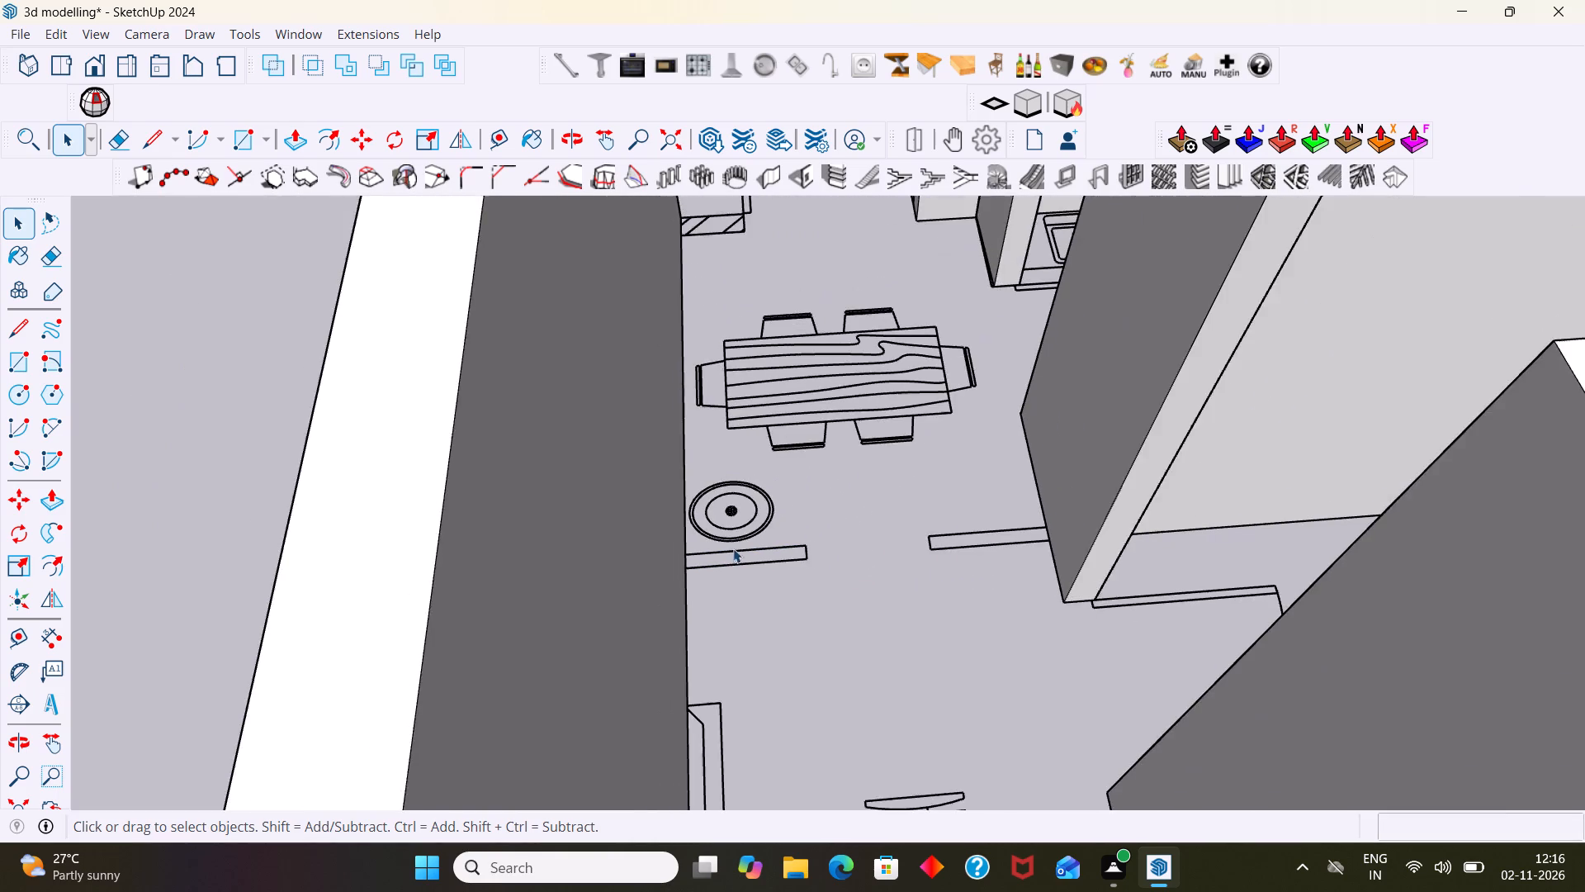
scroll(733, 548, up, 6)
click(767, 567)
triple_click(773, 572)
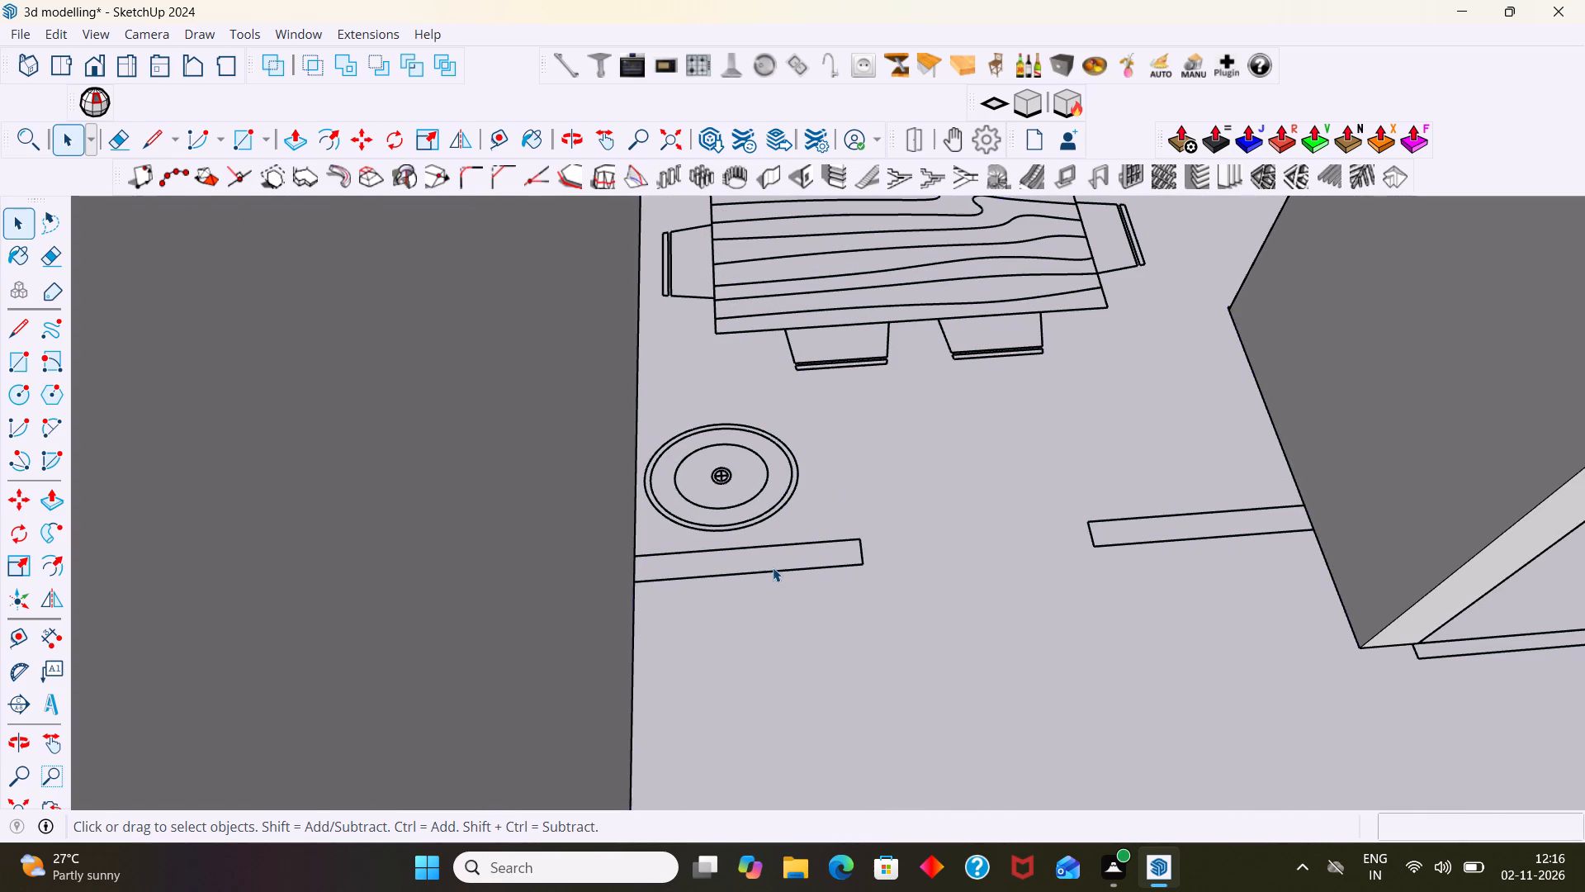
click(777, 567)
click(781, 567)
scroll(781, 562, up, 3)
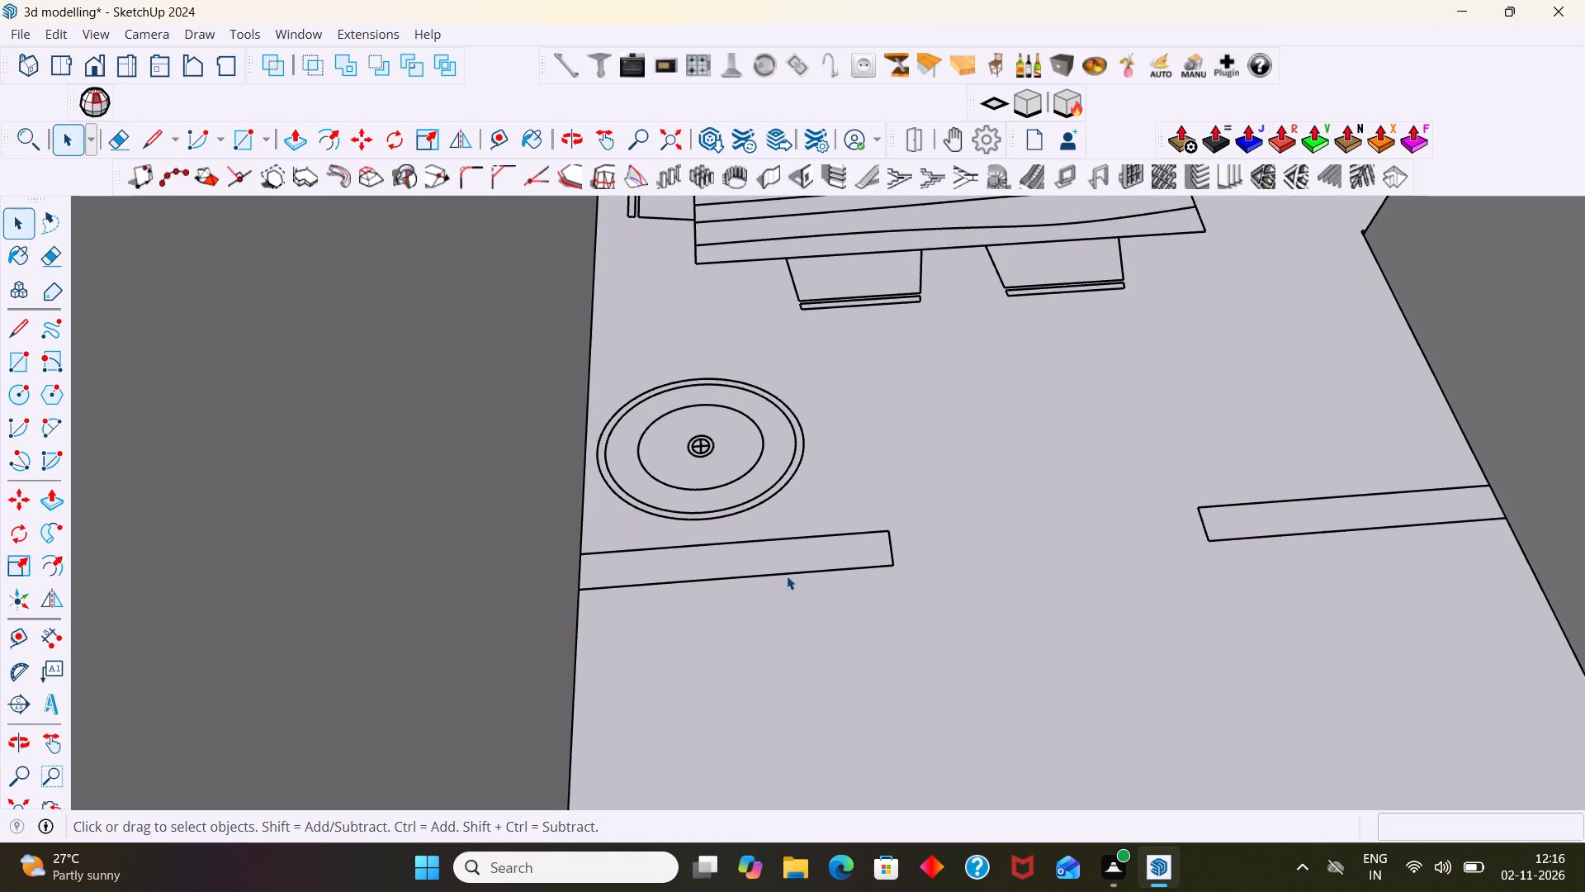
click(787, 576)
click(786, 572)
click(791, 579)
click(788, 573)
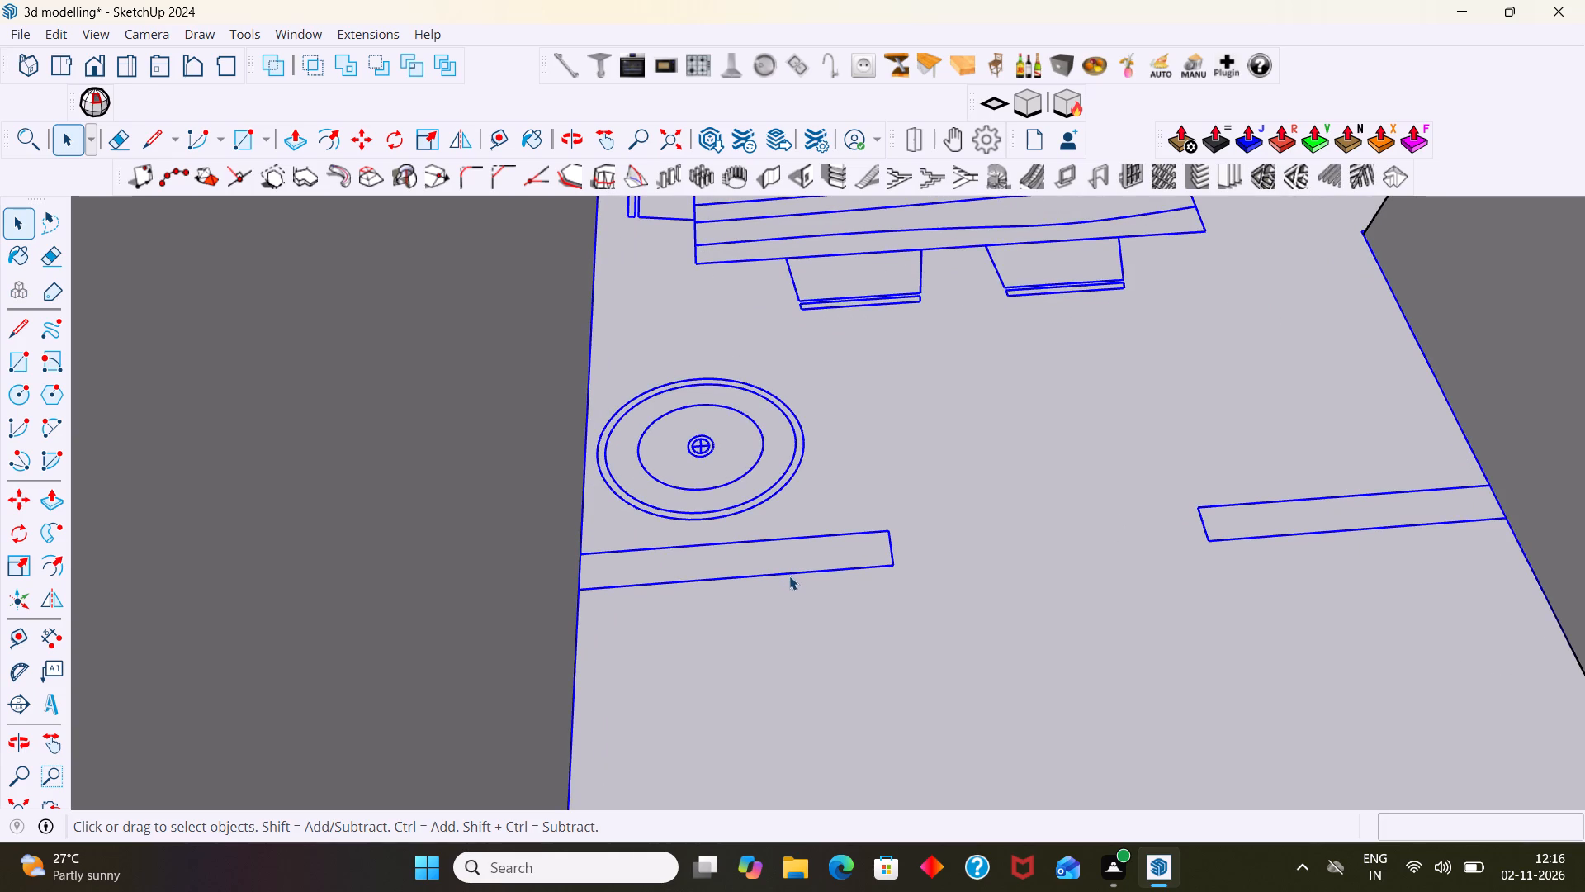
click(790, 575)
click(786, 570)
click(784, 569)
click(791, 573)
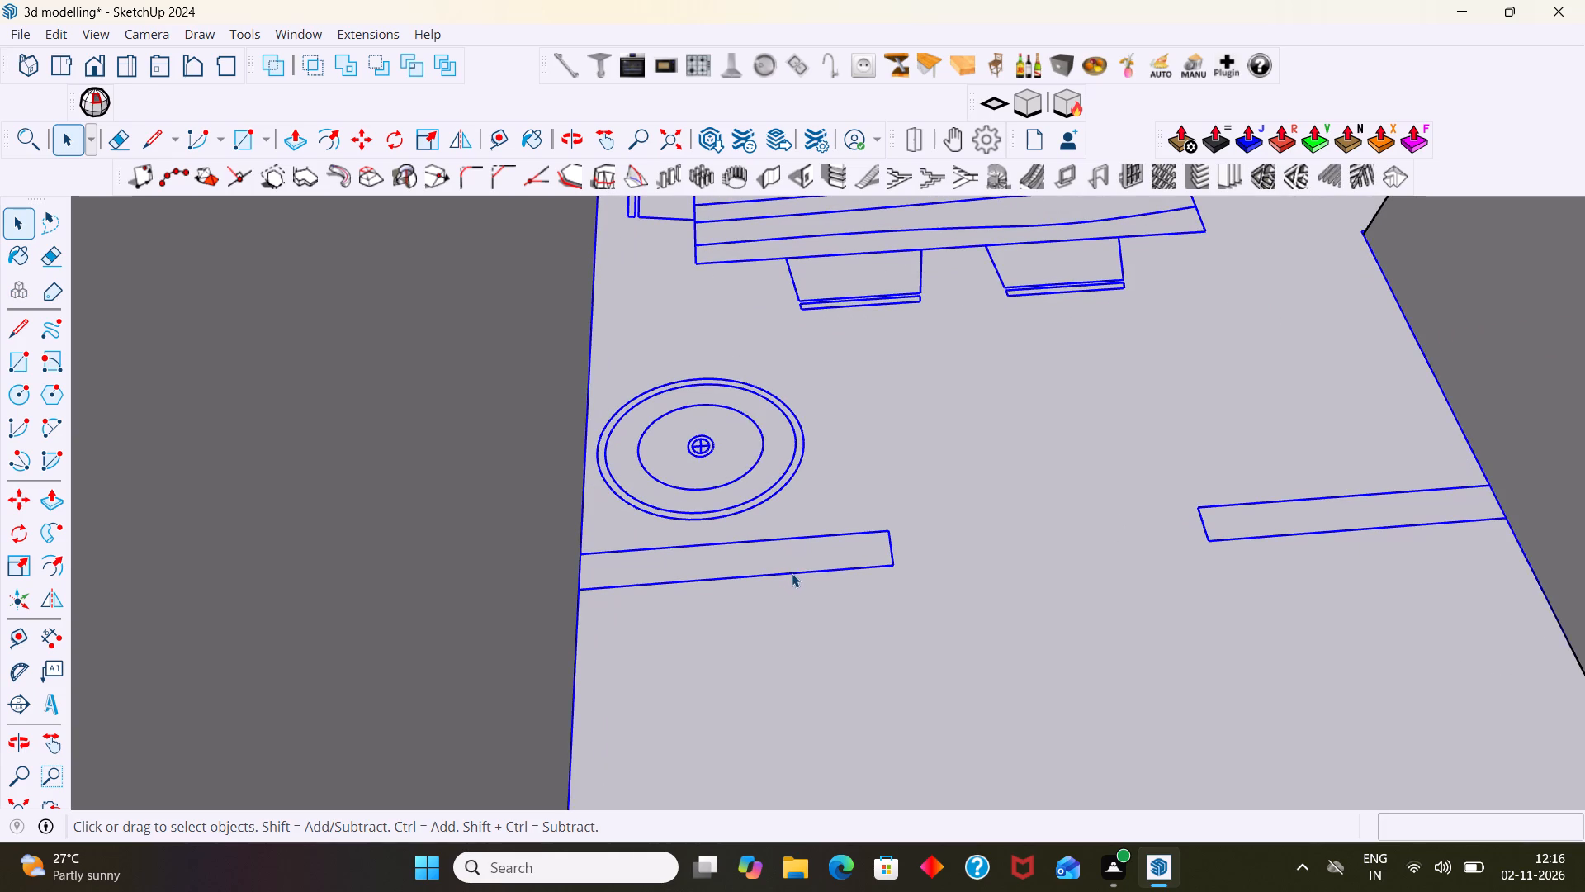
double_click(792, 572)
click(795, 572)
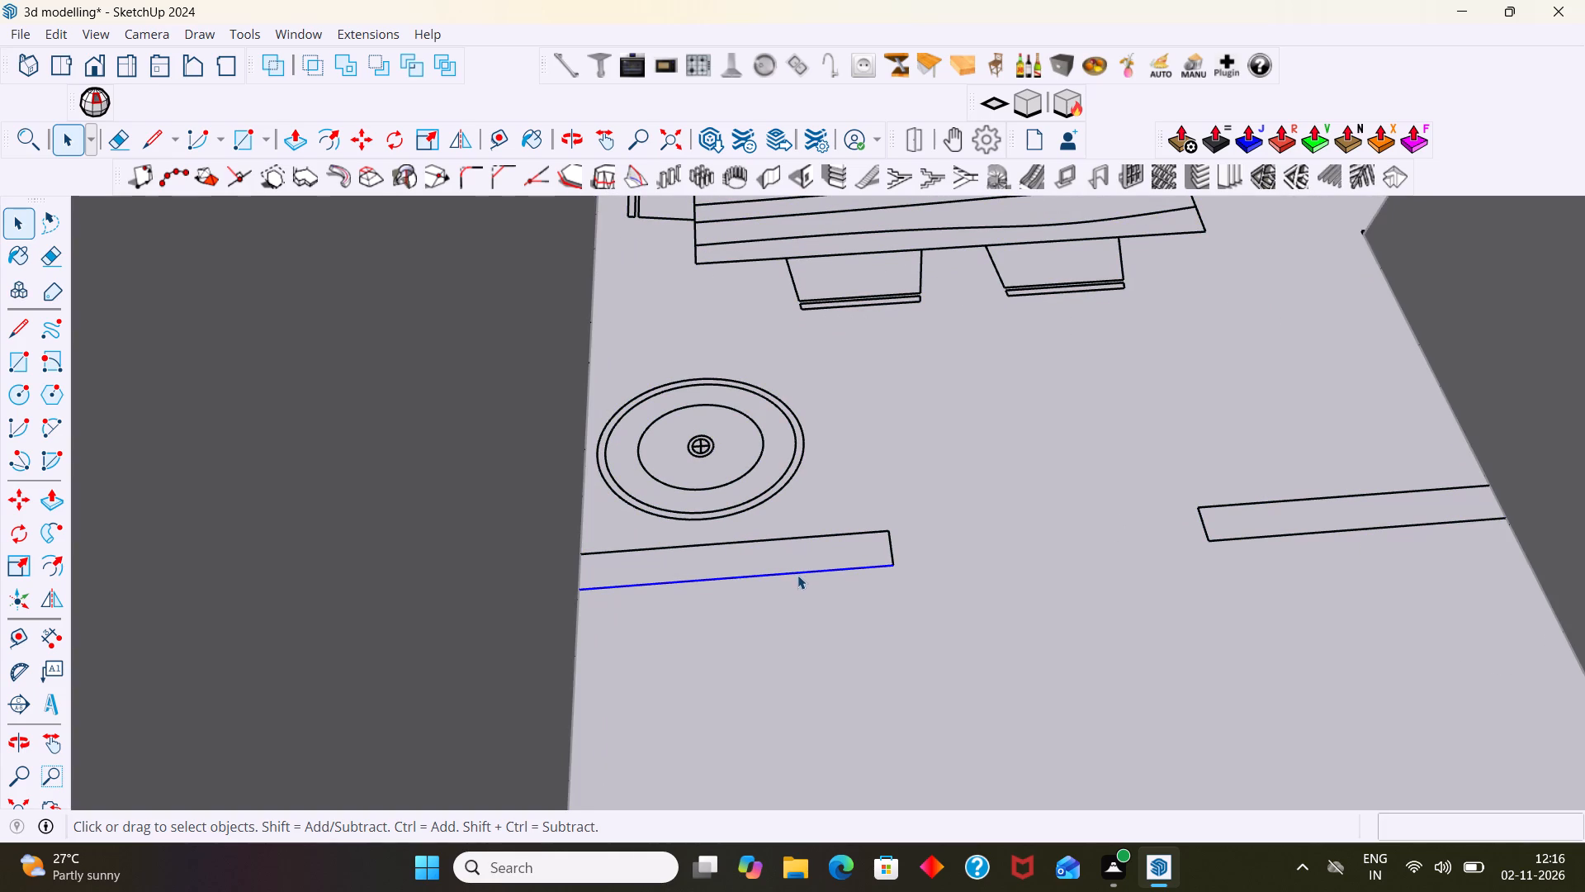
click(808, 582)
key(r)
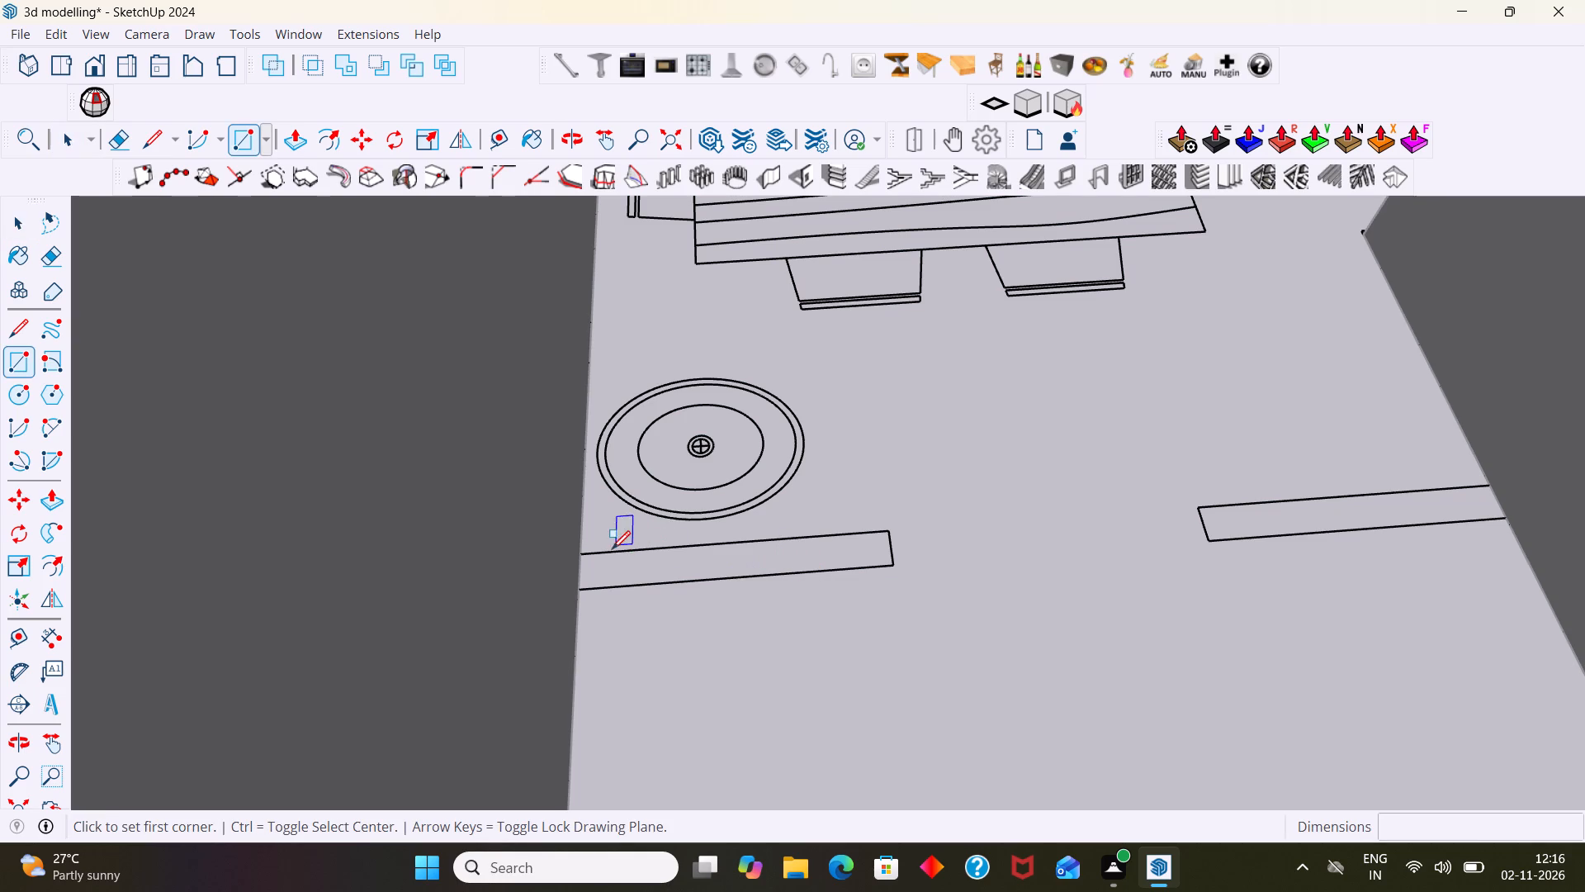
click(584, 554)
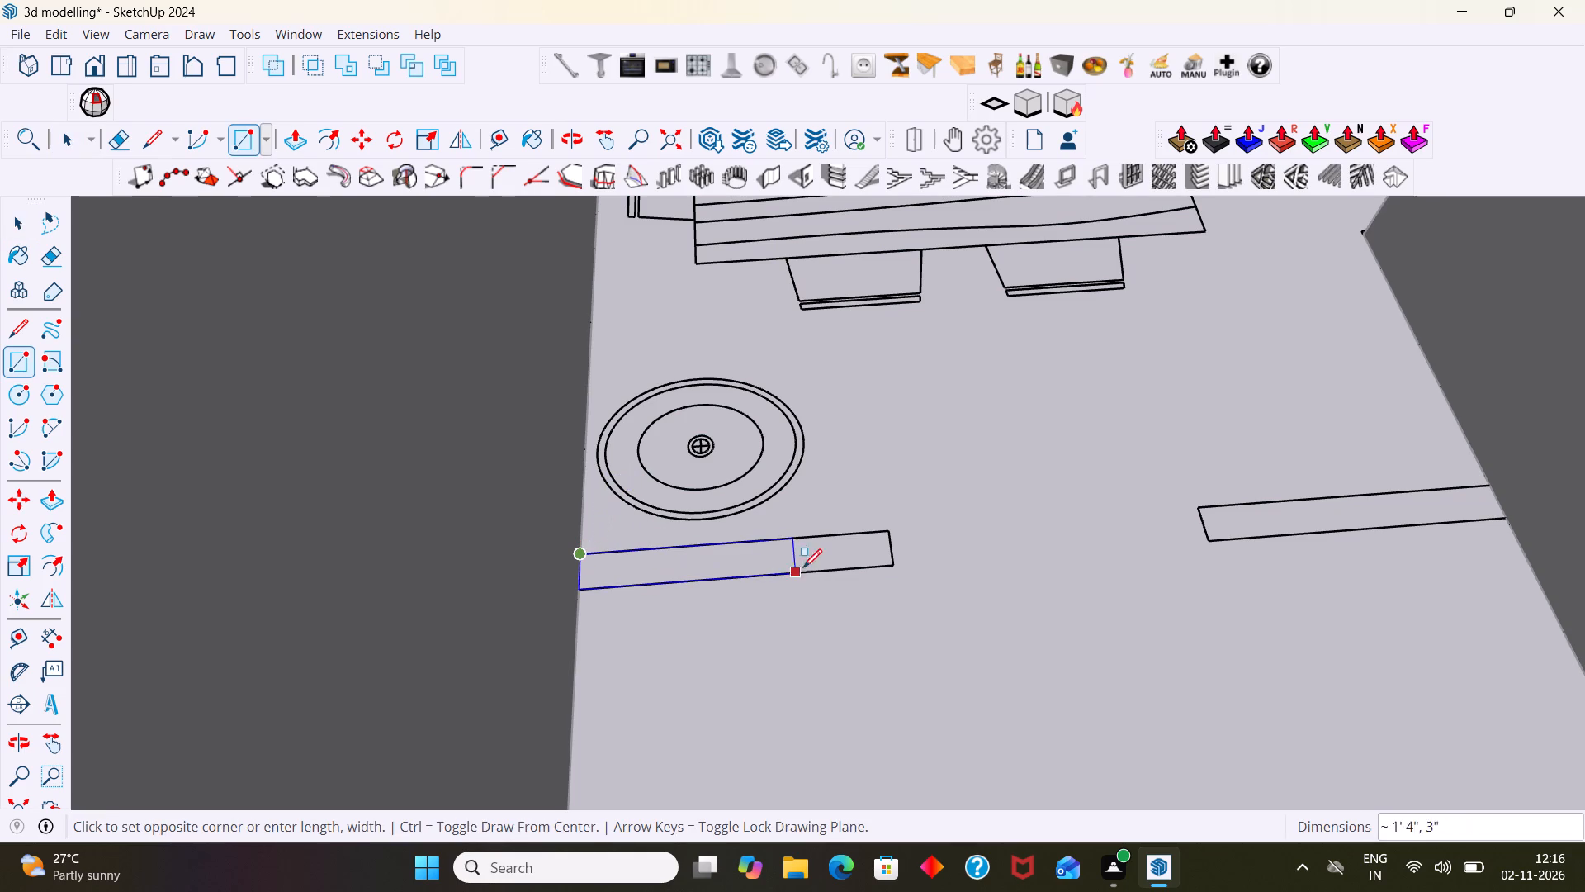
click(892, 564)
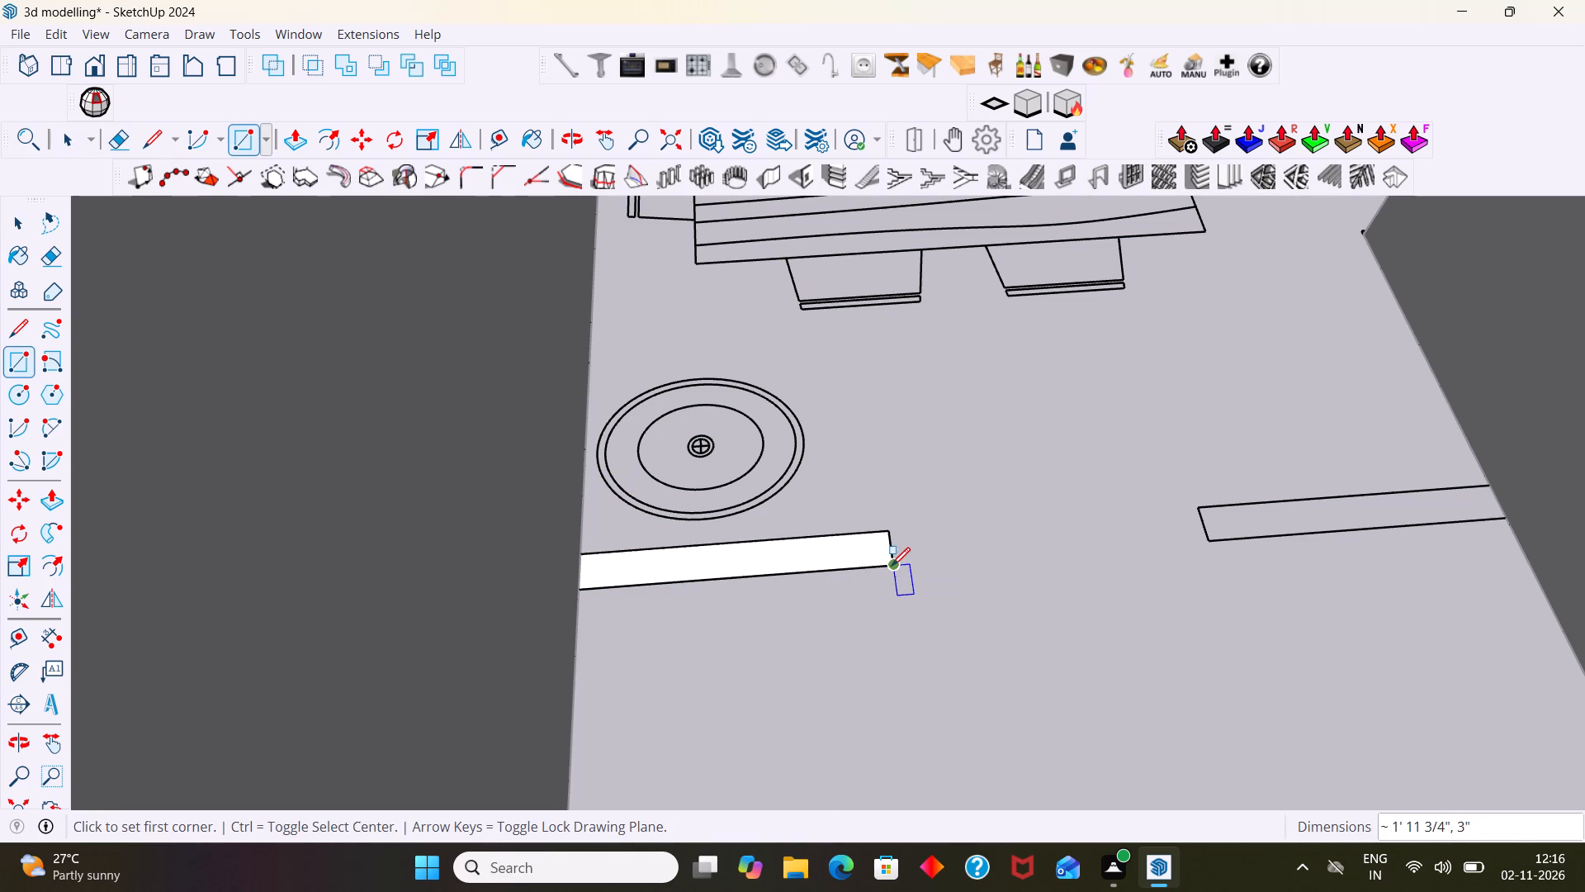
Push/Pull the new rectangle beside the round fixture up 10' to form the short wall.
key(p)
click(865, 555)
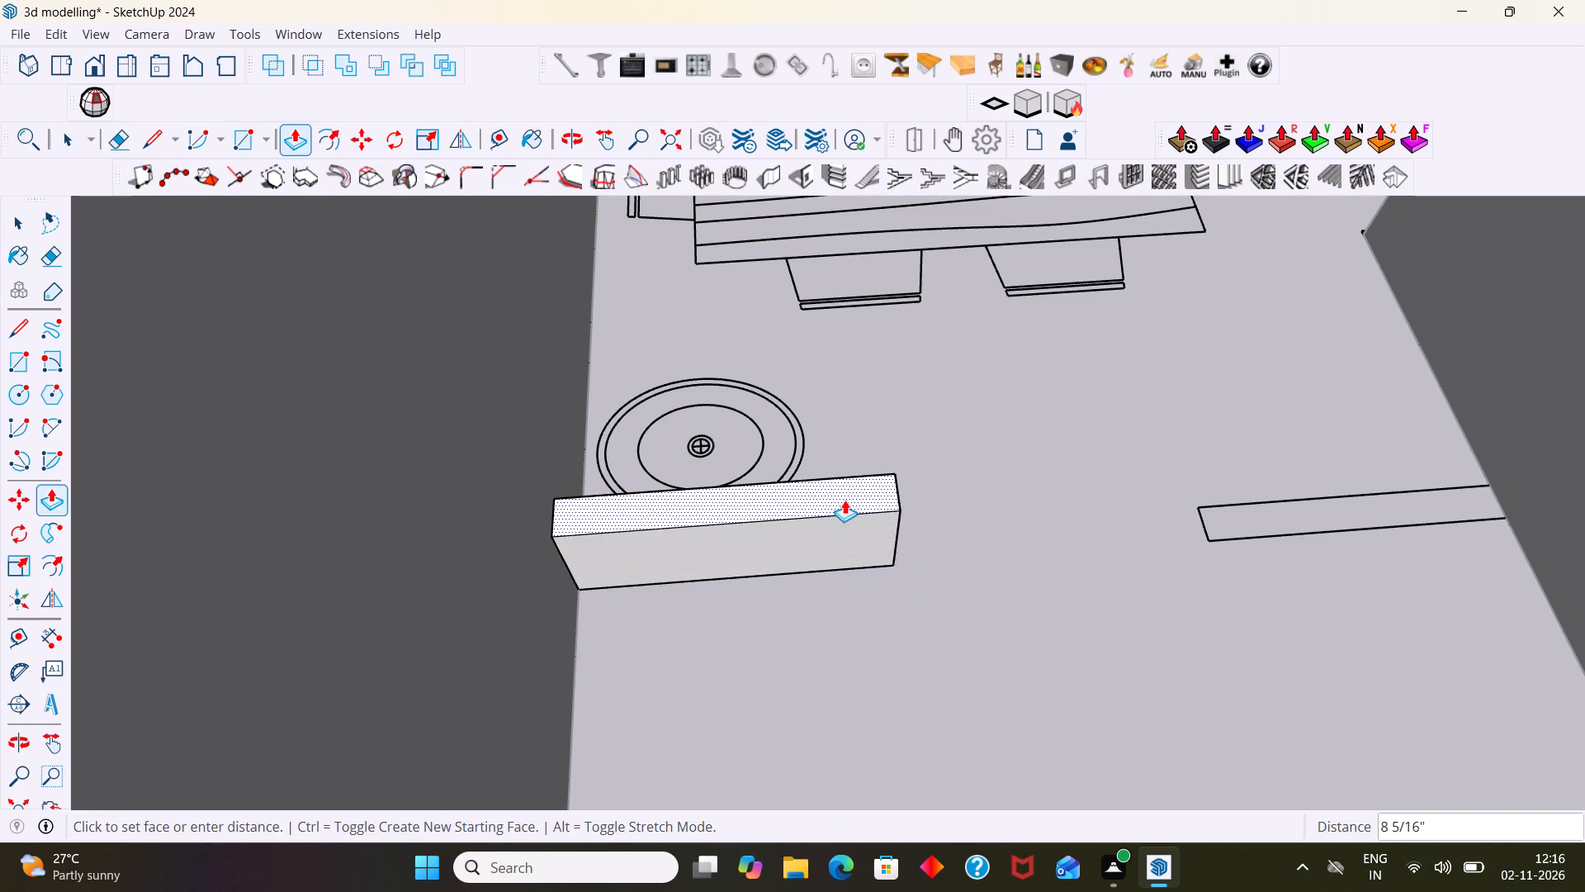
text(10')
key(Return)
key(space)
Draw a rectangle 1' 11 7/8" by 3" over the opposite short wall strip that meets the bedroom partition.
scroll(873, 535, down, 7)
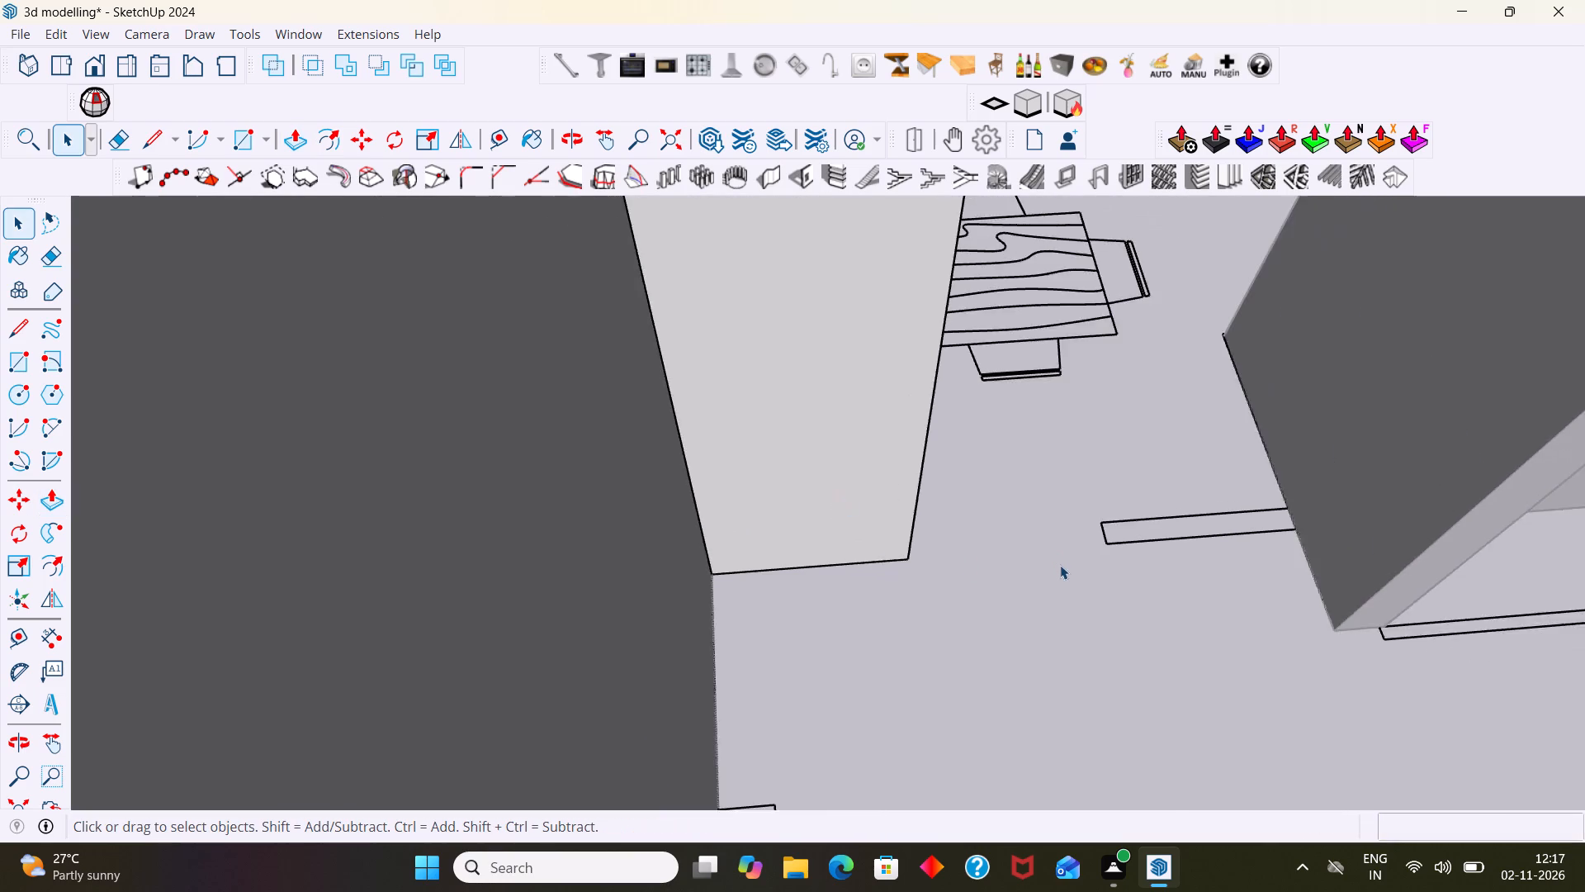
scroll(1060, 565, down, 9)
shift+middle_drag(1053, 554, 500, 589)
scroll(501, 586, down, 6)
middle_drag(504, 553, 532, 553)
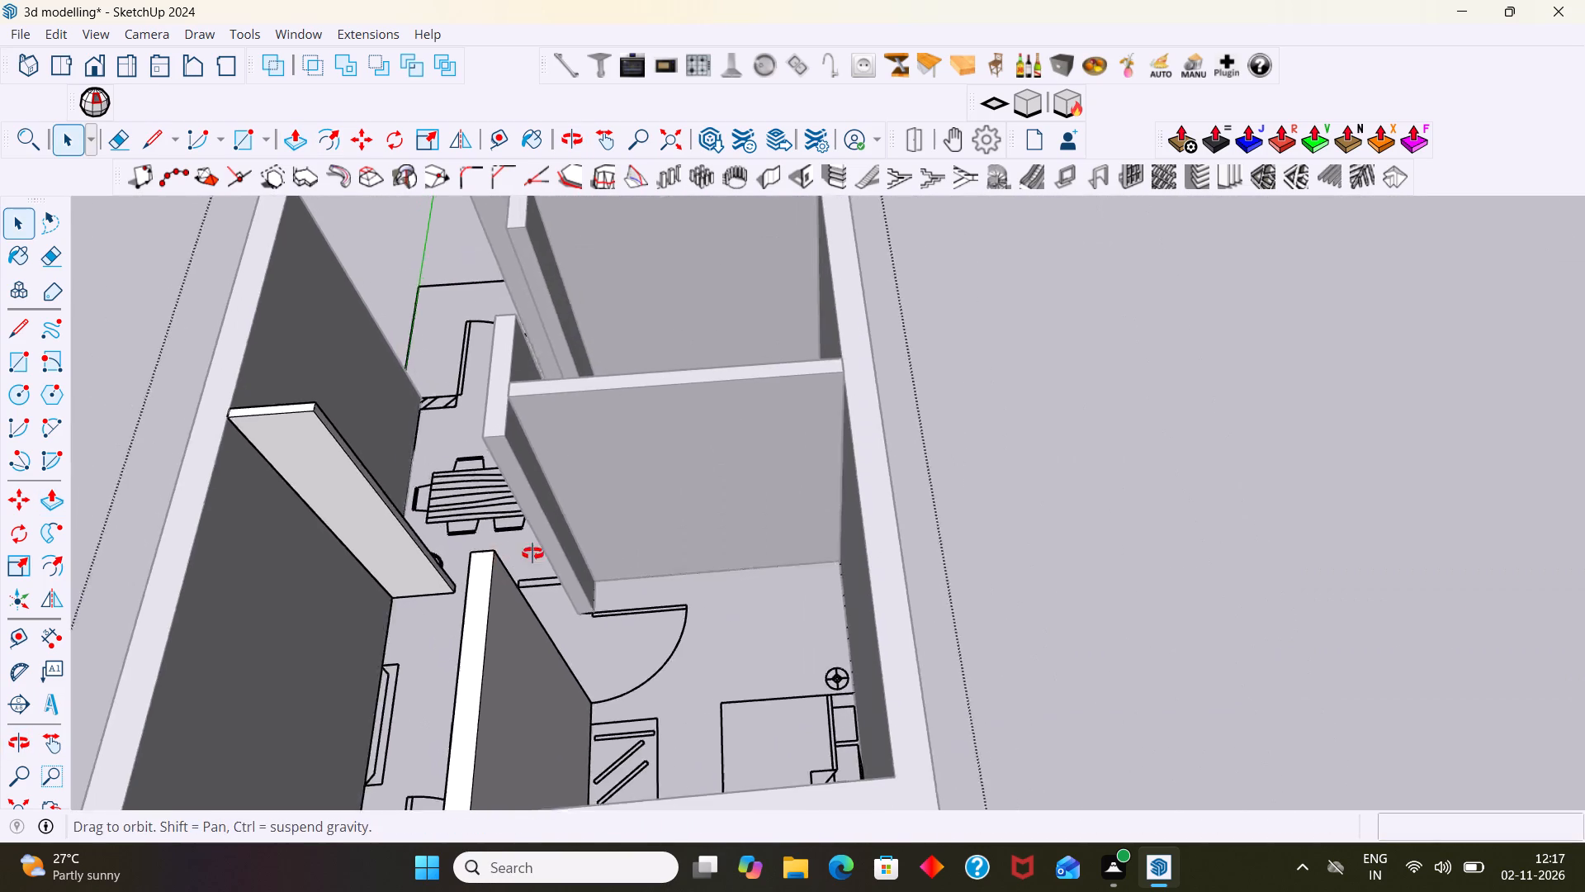
middle_drag(532, 553, 760, 549)
scroll(715, 540, down, 8)
middle_drag(669, 605, 400, 586)
scroll(561, 486, up, 7)
middle_drag(633, 562, 624, 704)
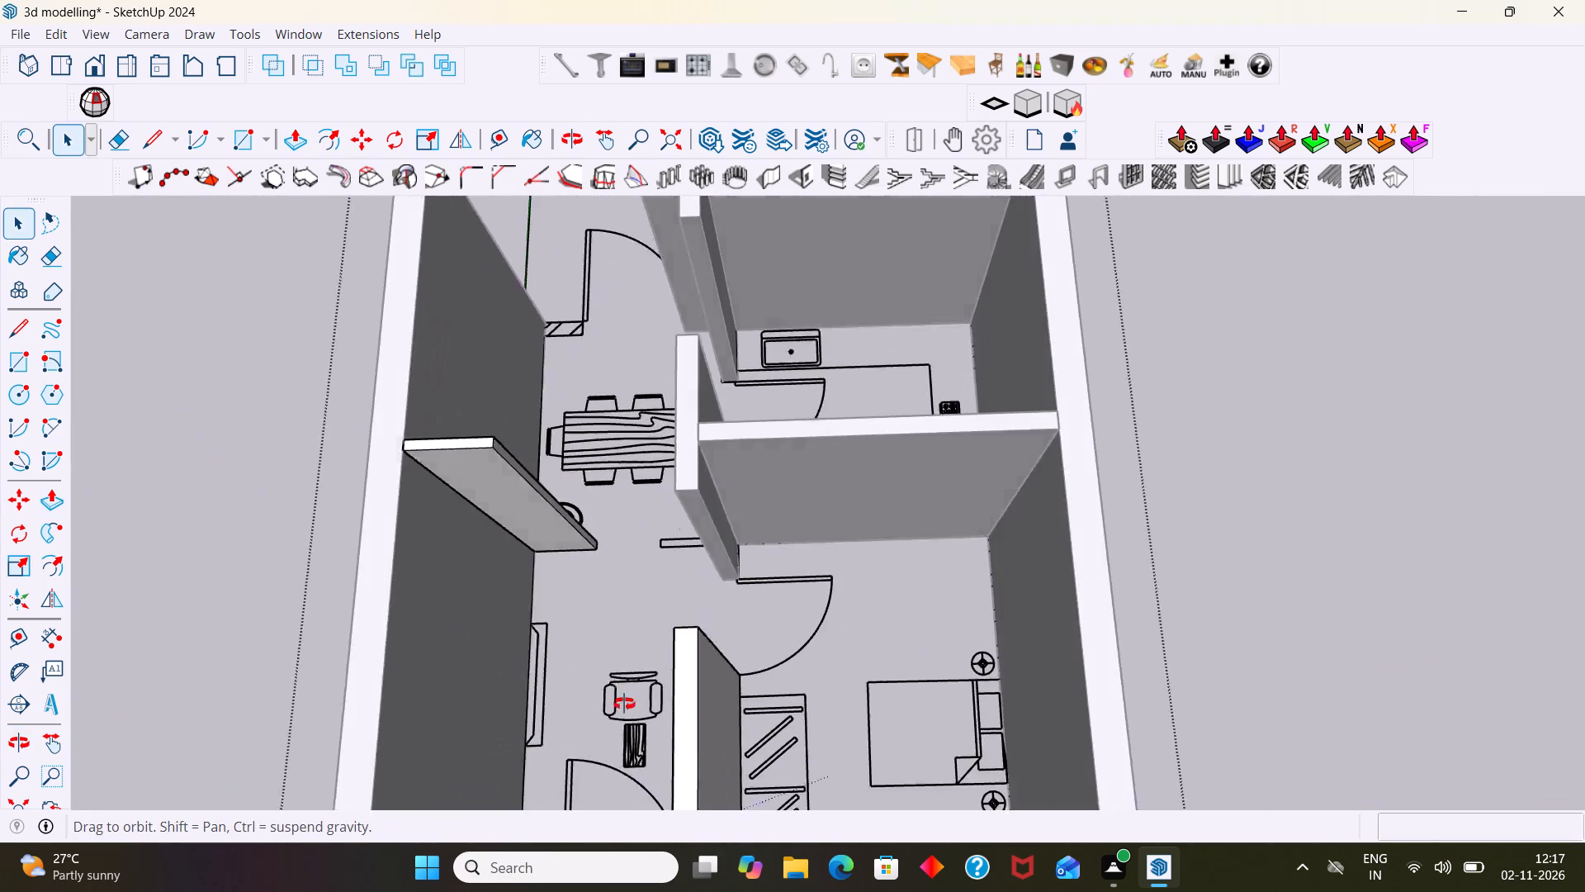
middle_drag(624, 704, 624, 675)
scroll(650, 556, up, 13)
middle_drag(712, 575, 958, 491)
scroll(877, 495, up, 4)
middle_drag(800, 531, 525, 601)
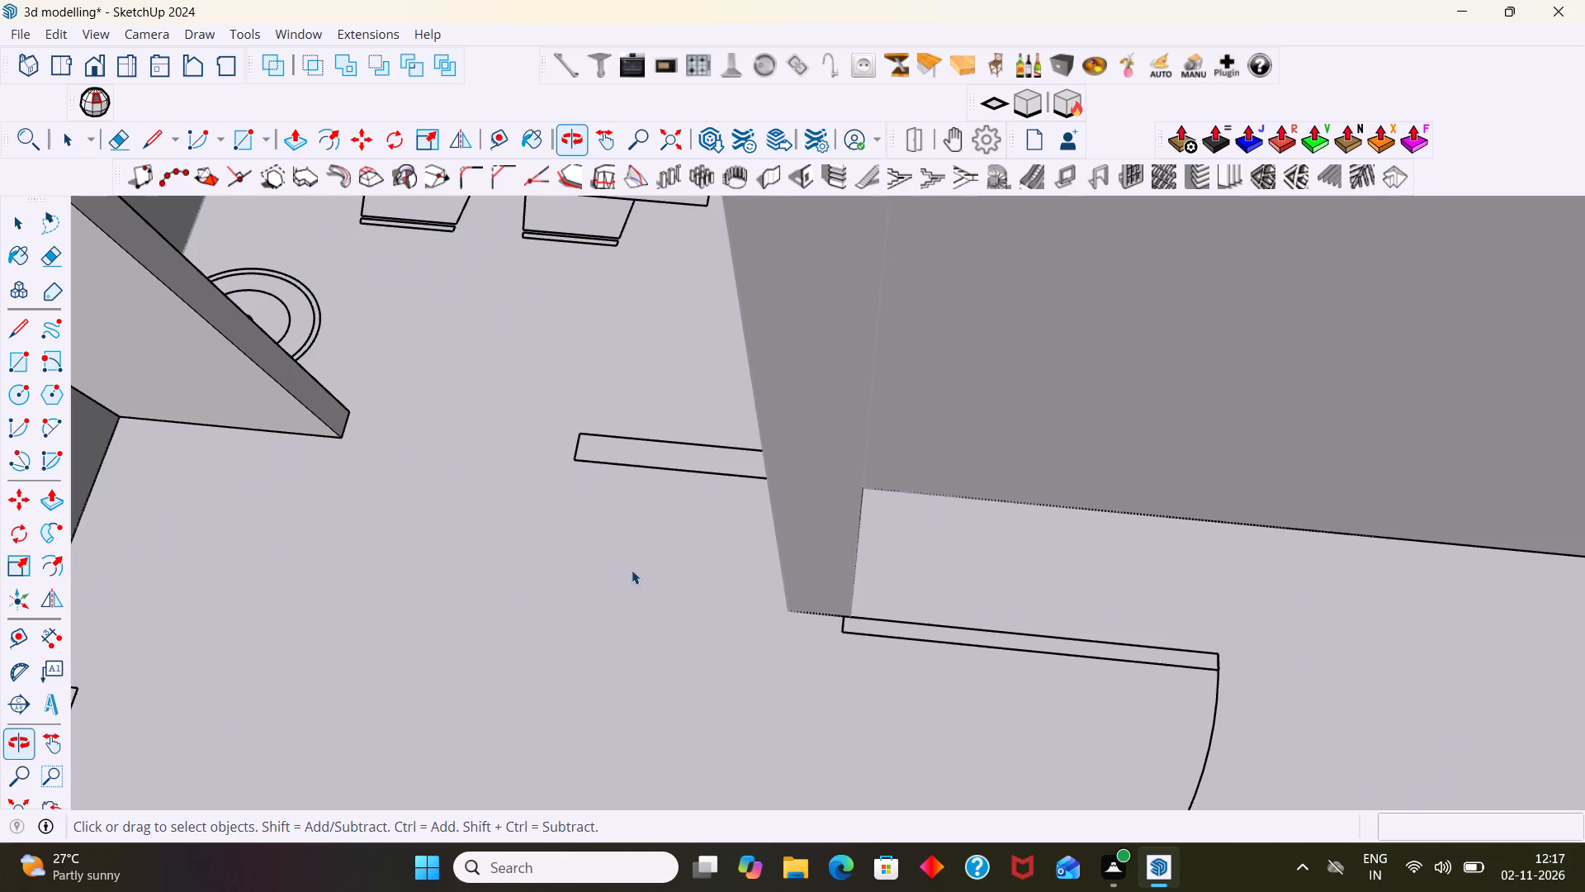
scroll(632, 564, up, 4)
middle_drag(636, 542, 746, 544)
key(r)
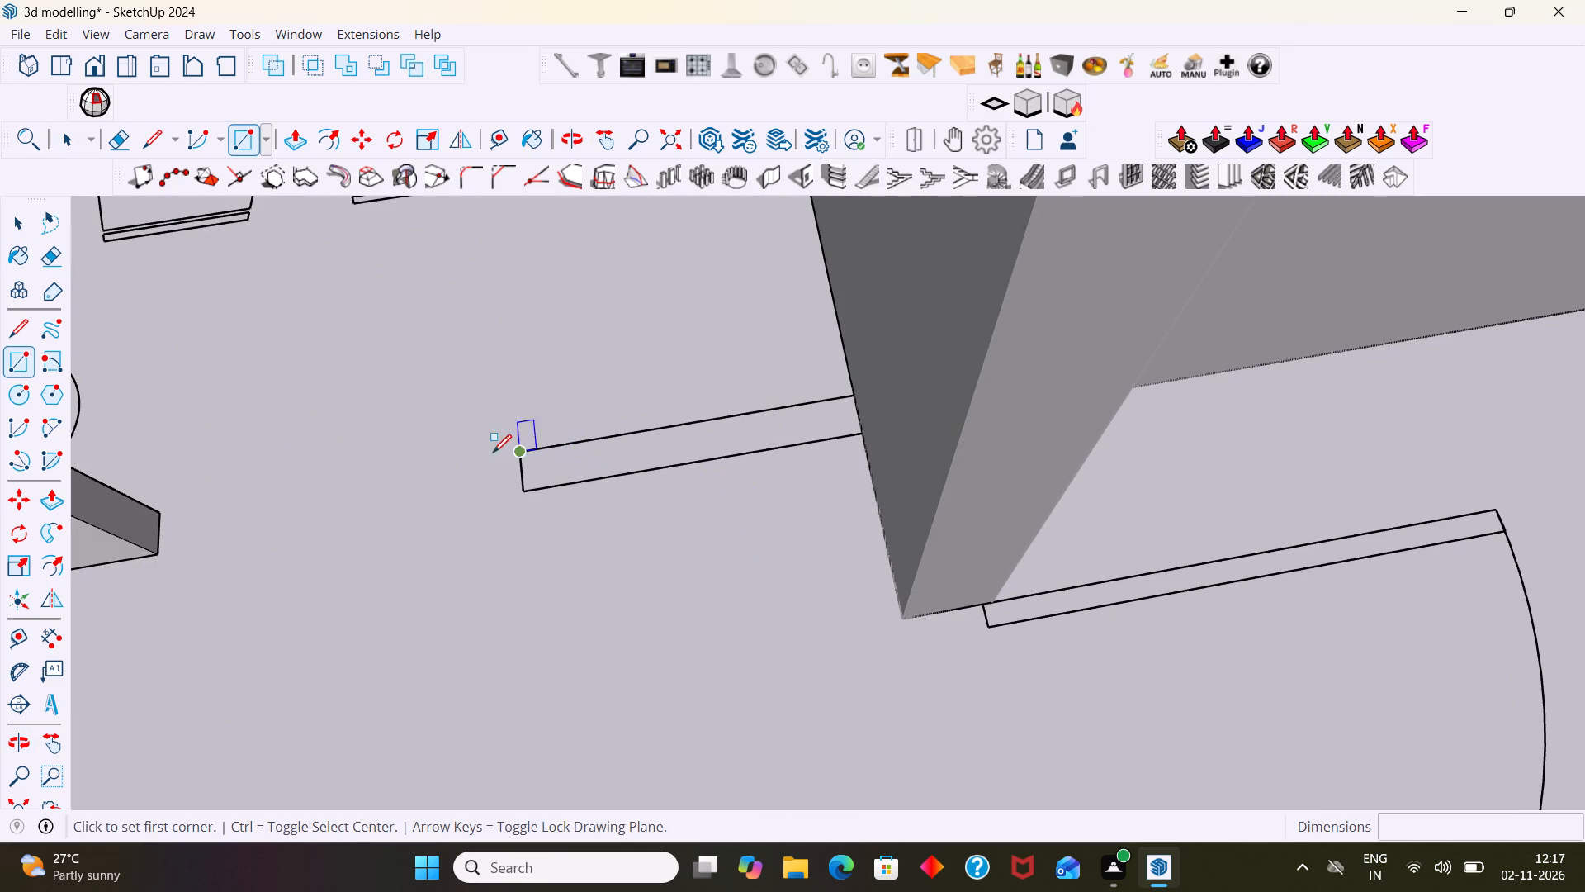
click(519, 452)
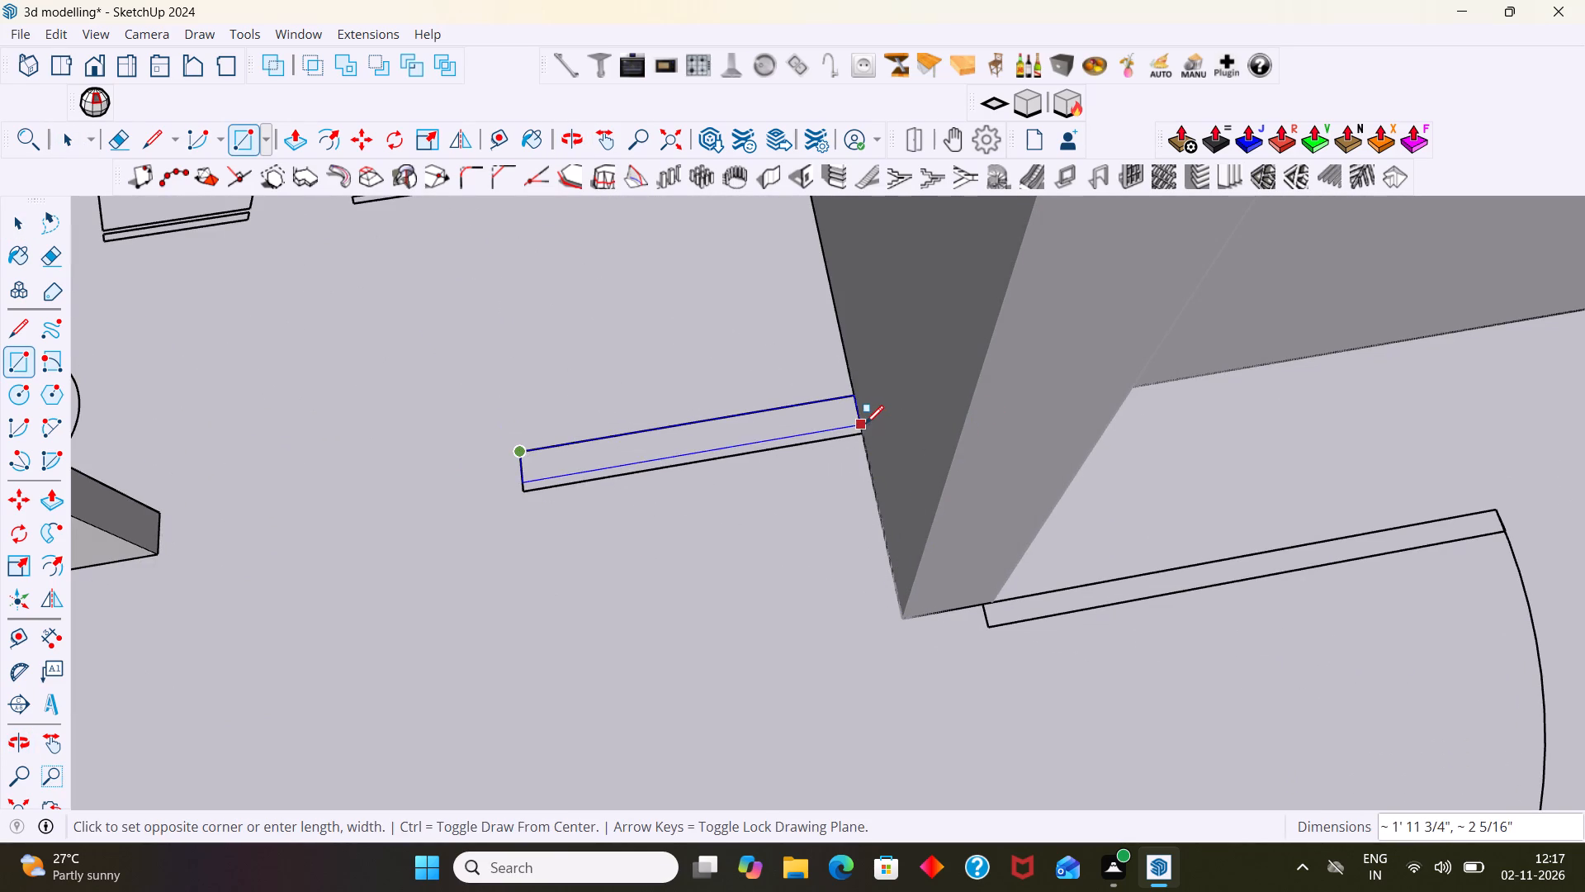
click(864, 434)
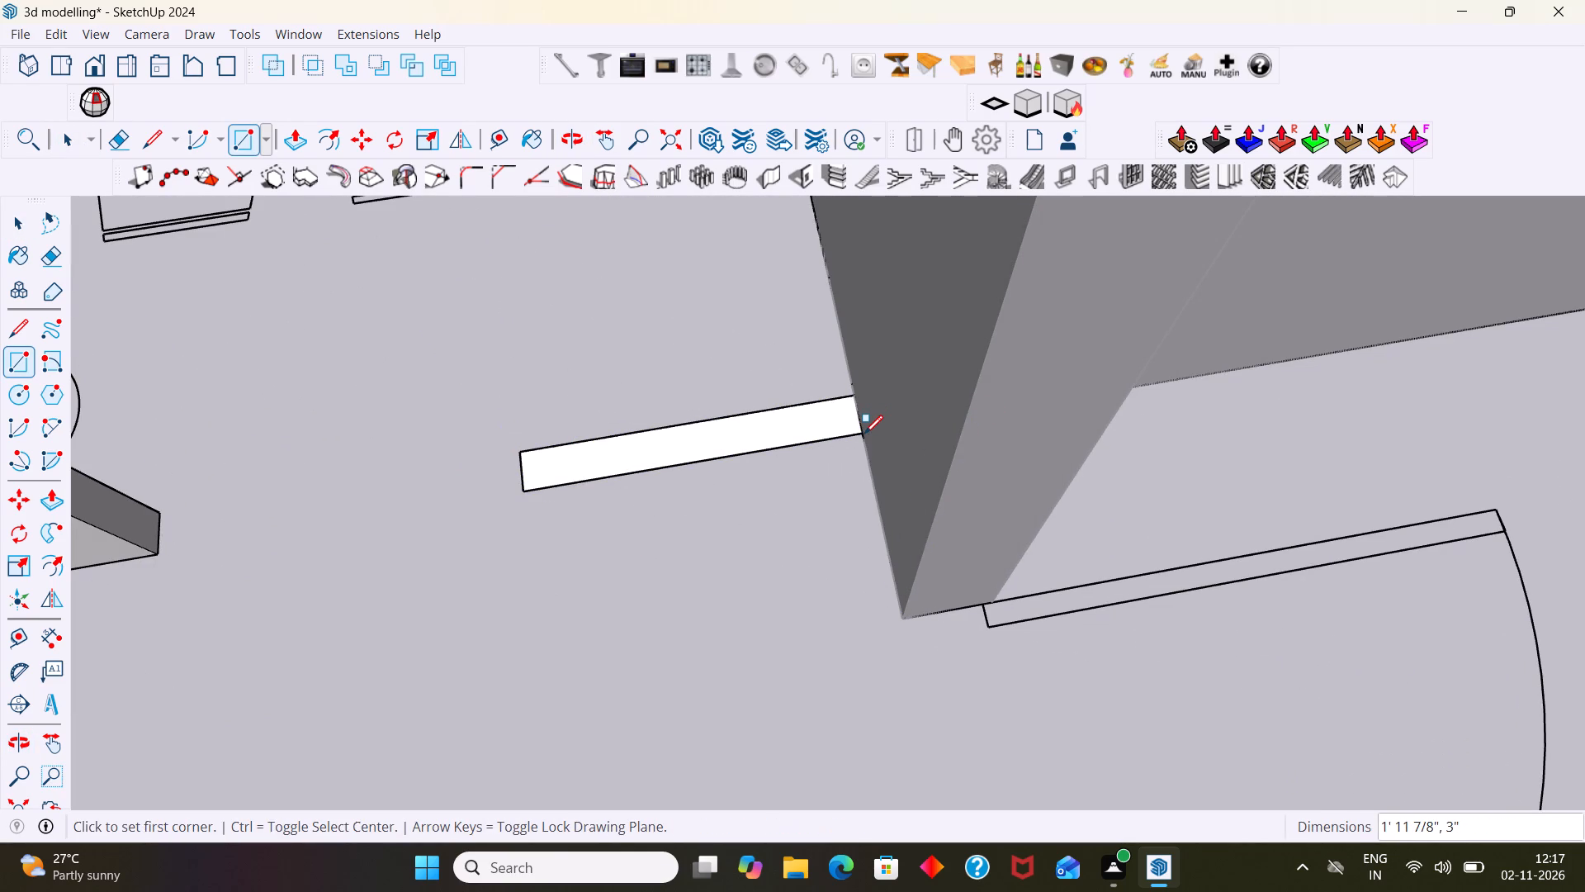
Push/Pull the second short wall rectangle by the same 10' height as the first one.
key(space)
click(845, 426)
key(p)
double_click(845, 426)
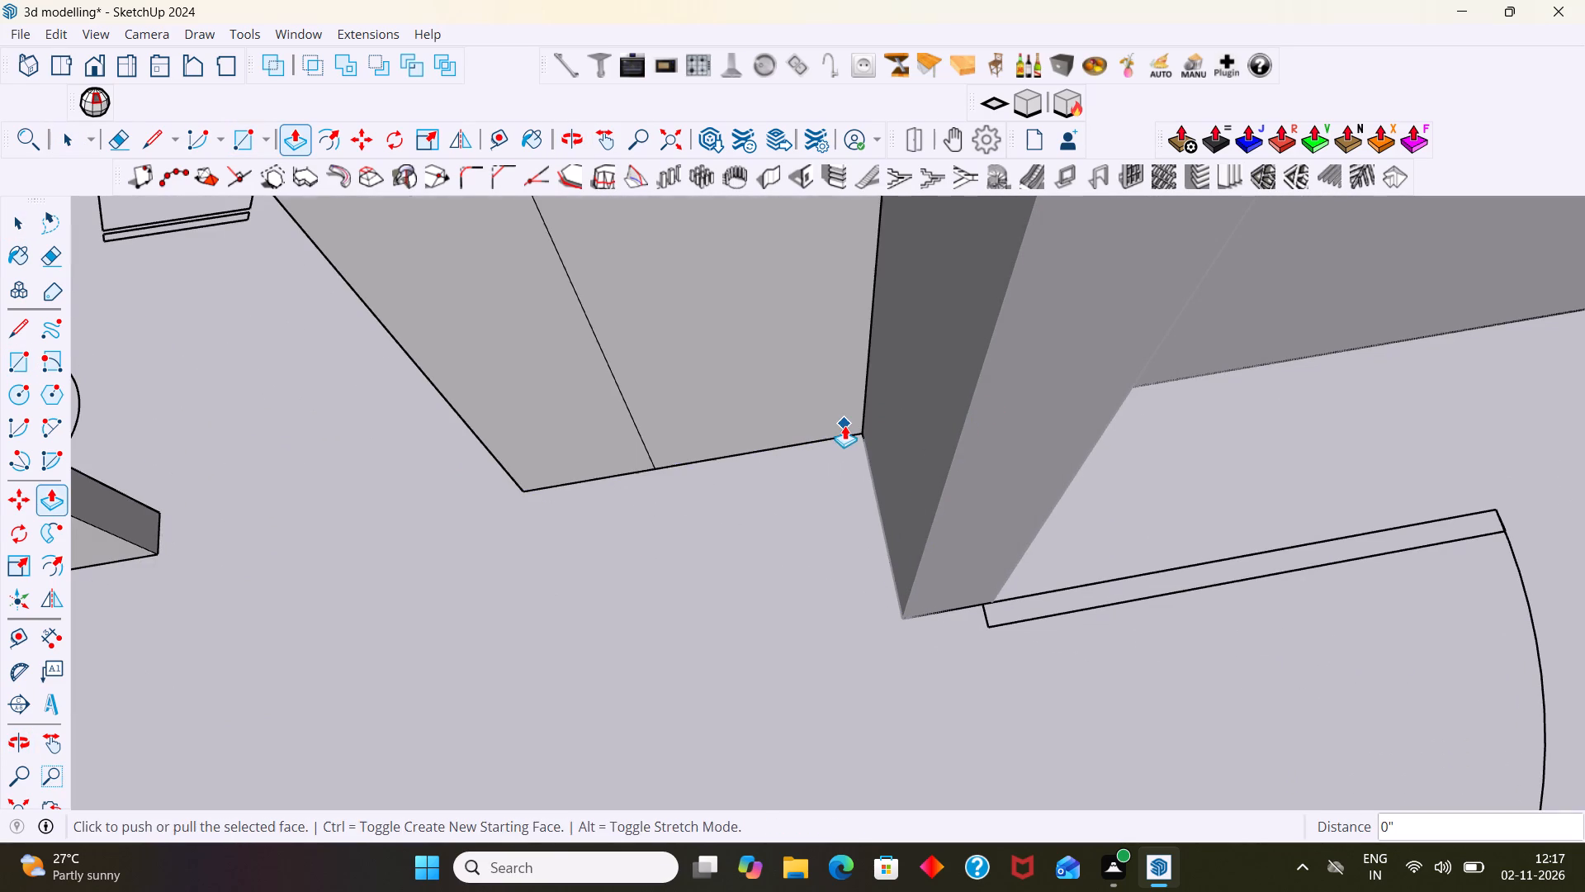
key(space)
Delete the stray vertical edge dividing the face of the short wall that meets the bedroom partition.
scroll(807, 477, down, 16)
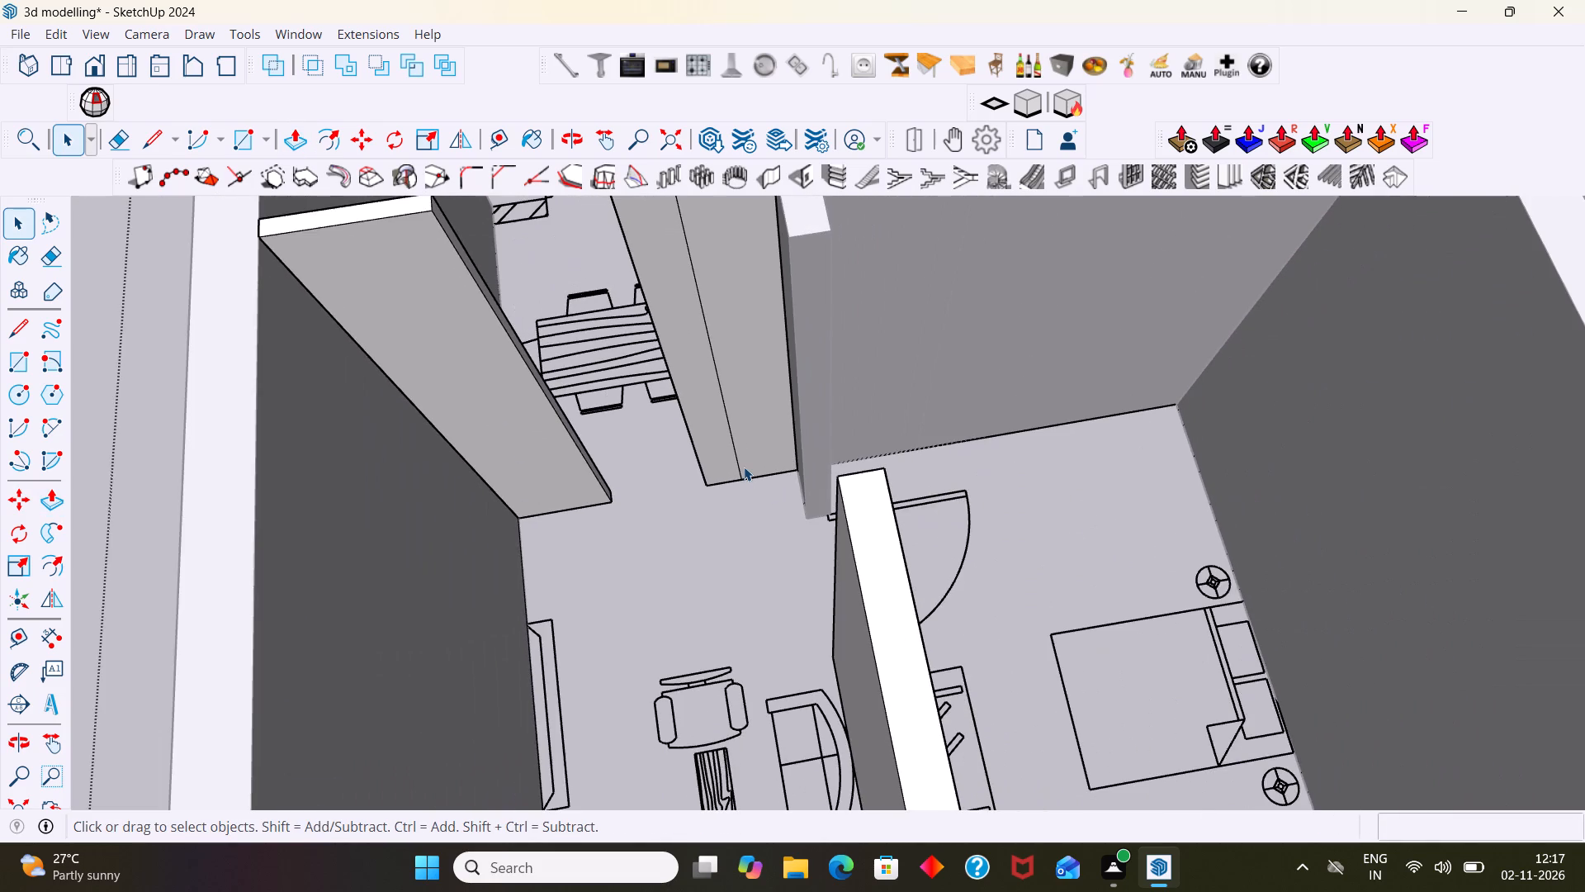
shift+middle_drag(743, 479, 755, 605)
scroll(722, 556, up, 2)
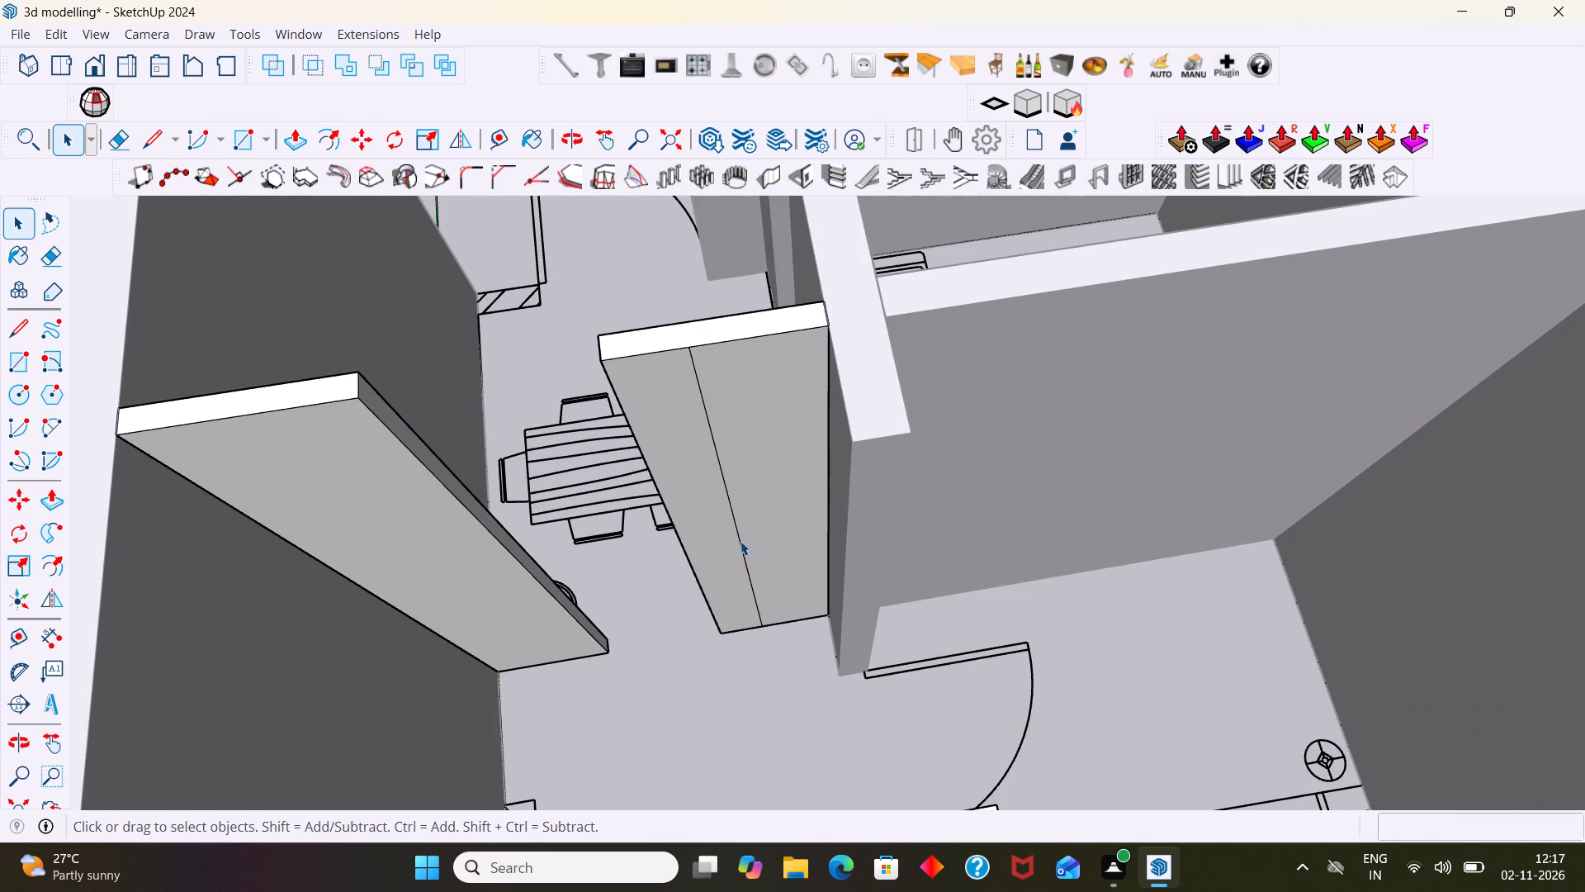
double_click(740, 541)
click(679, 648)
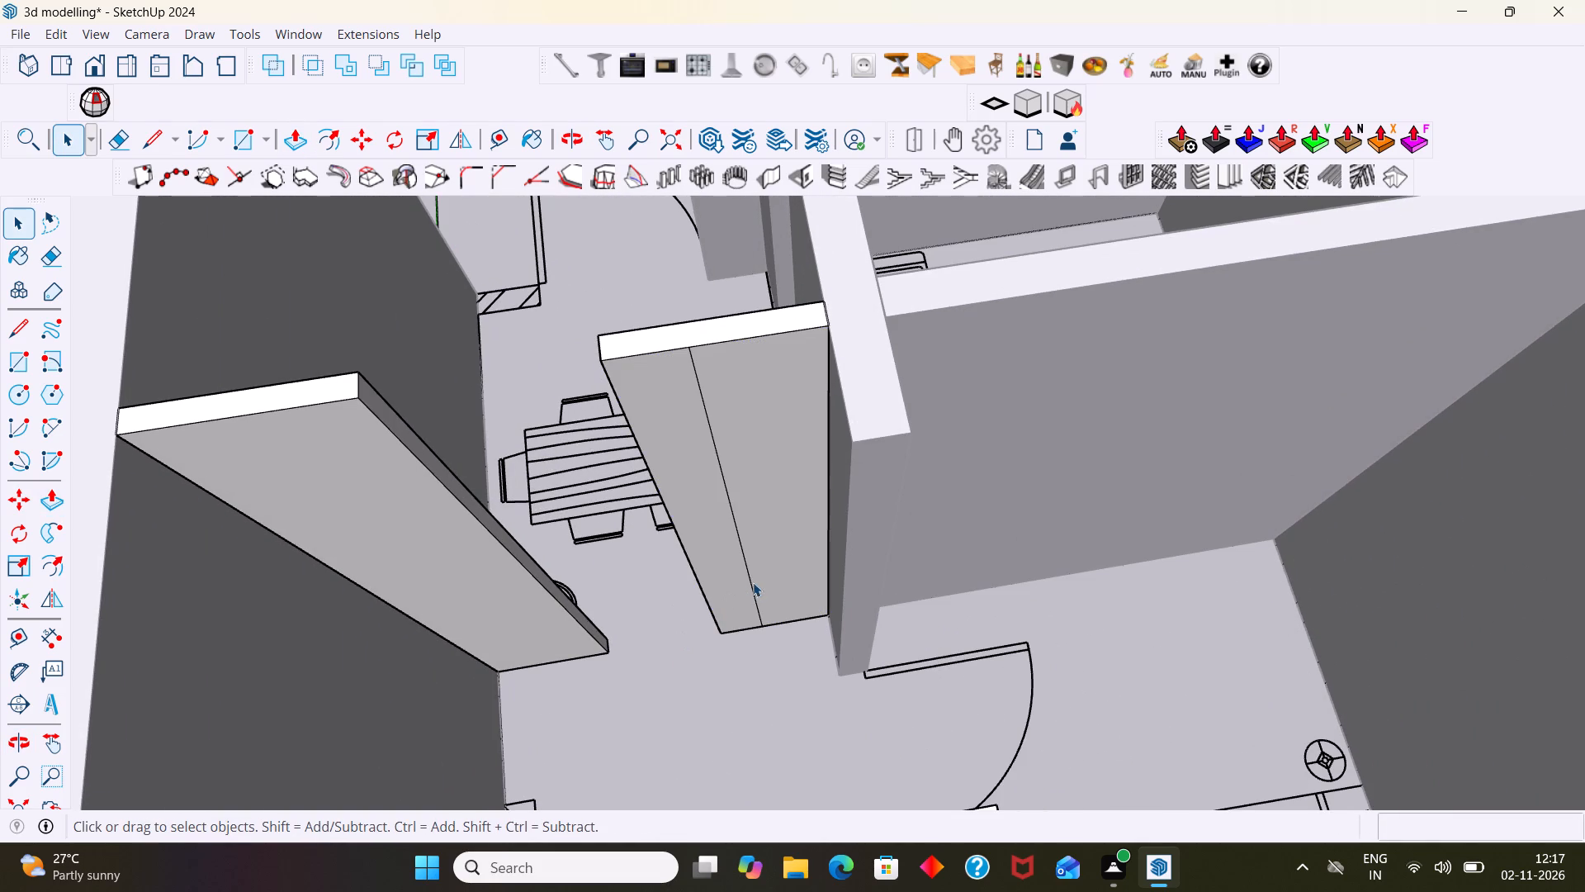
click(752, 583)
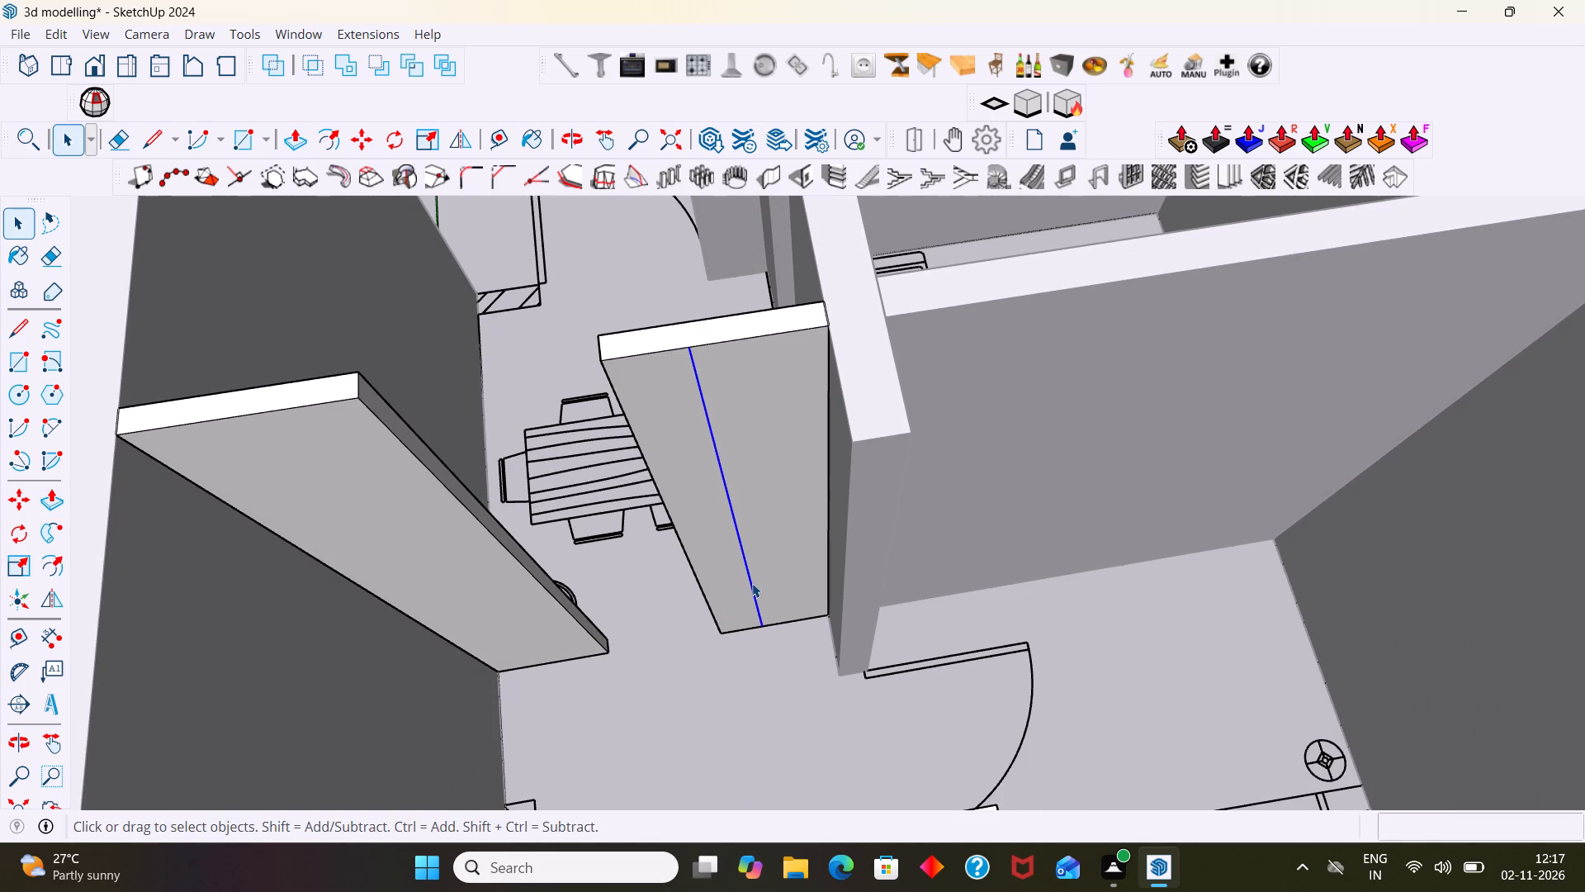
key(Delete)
Examine the two short walls, the dining area and the hatched wall strip near the entrance door from several angles.
scroll(751, 585, down, 2)
scroll(546, 453, down, 3)
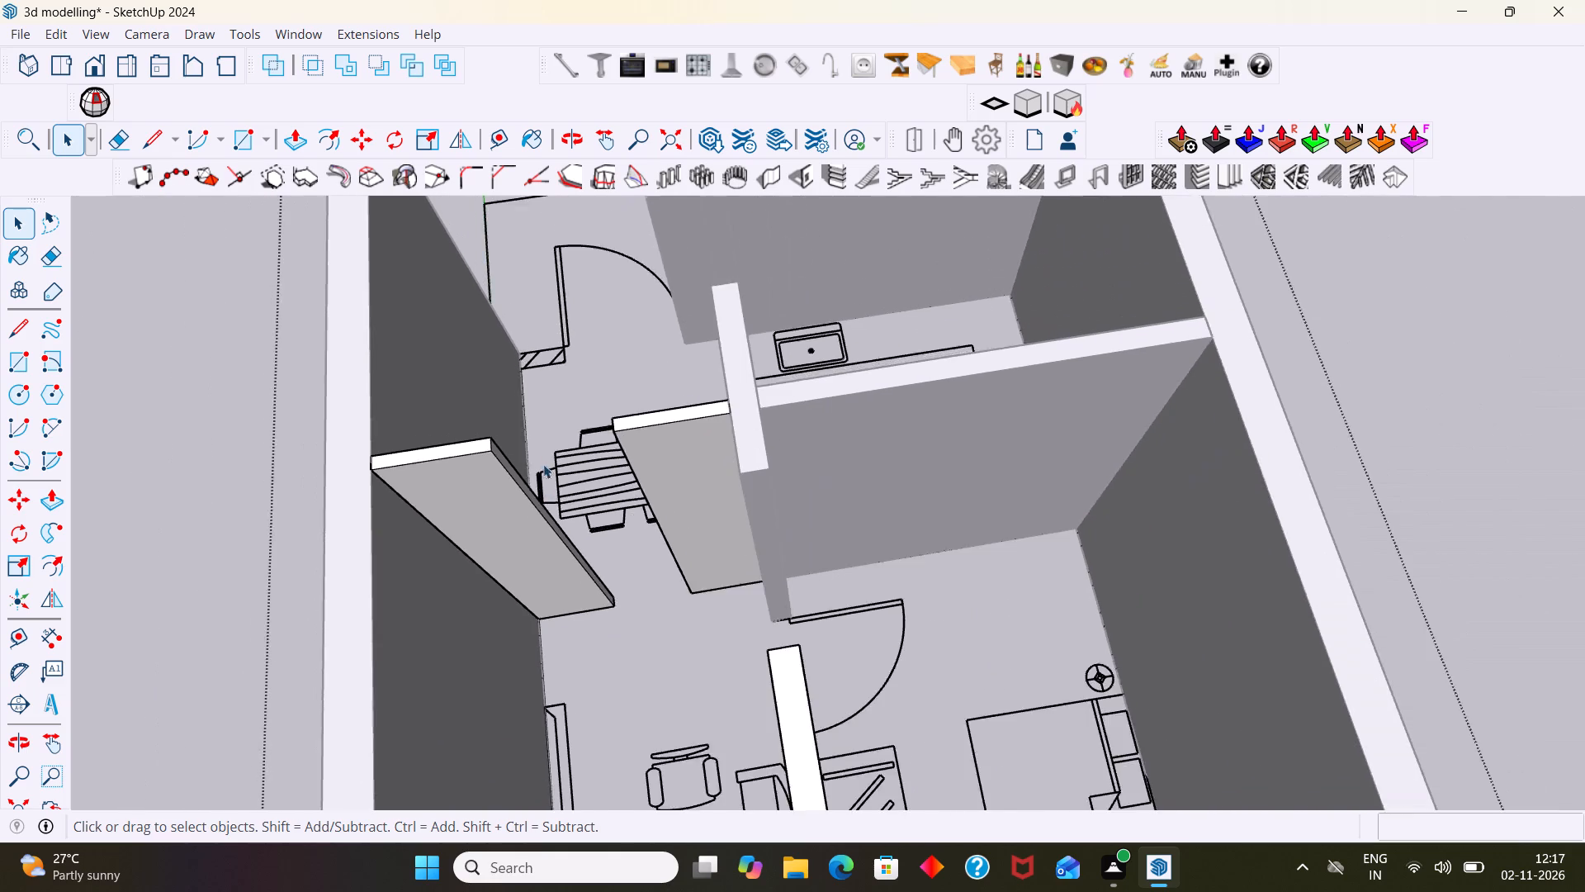
scroll(543, 464, down, 9)
middle_drag(531, 470, 774, 405)
middle_drag(657, 539, 612, 456)
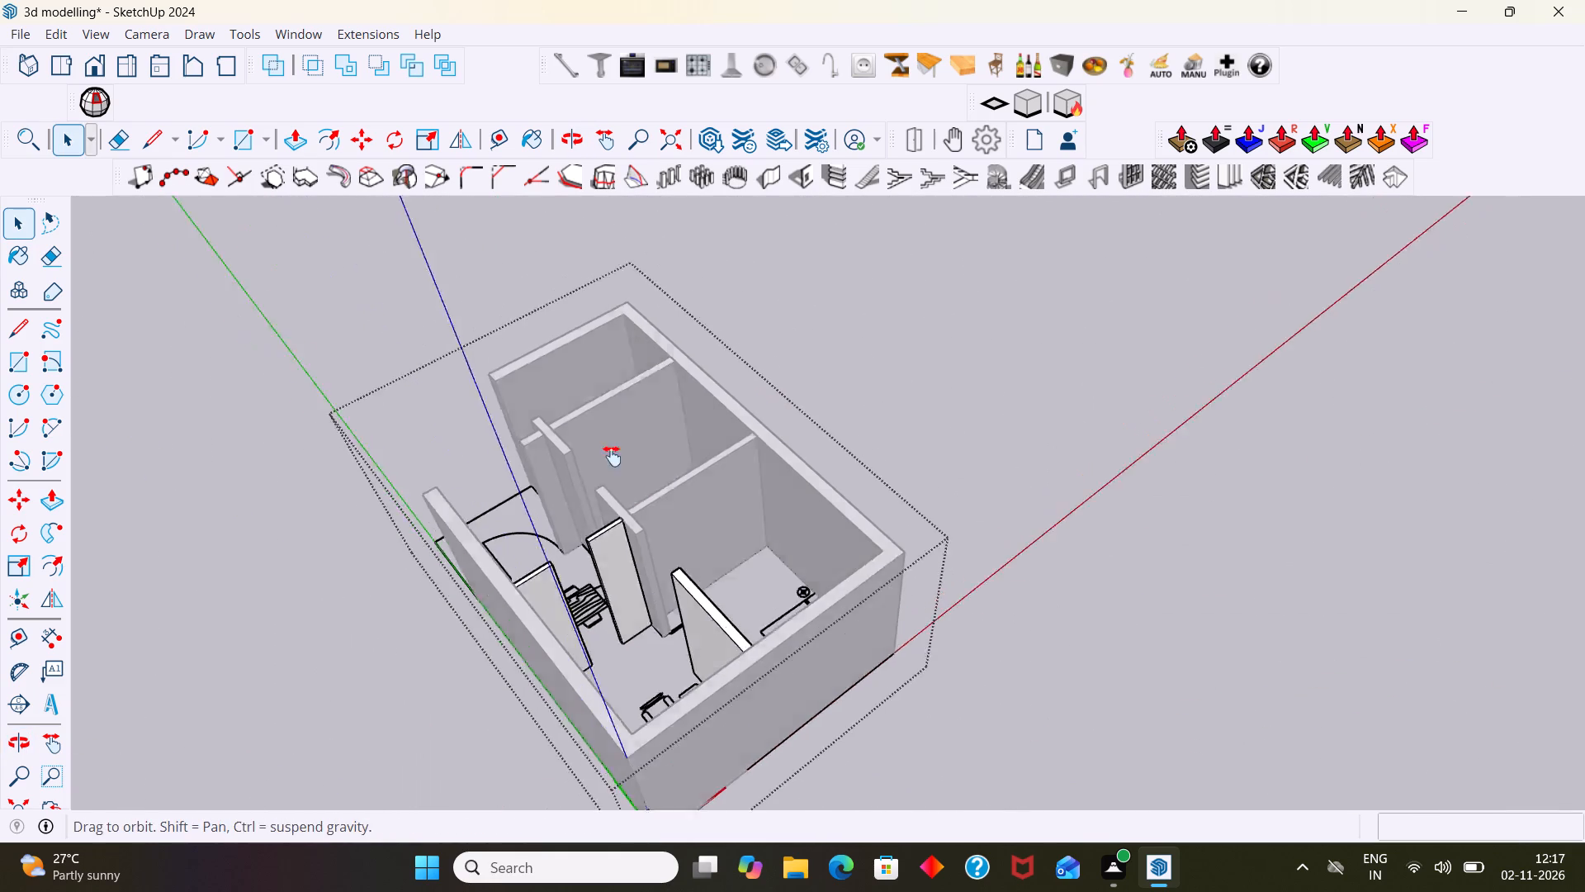
middle_drag(612, 456, 575, 422)
scroll(522, 477, down, 4)
middle_drag(531, 480, 341, 619)
scroll(647, 353, up, 16)
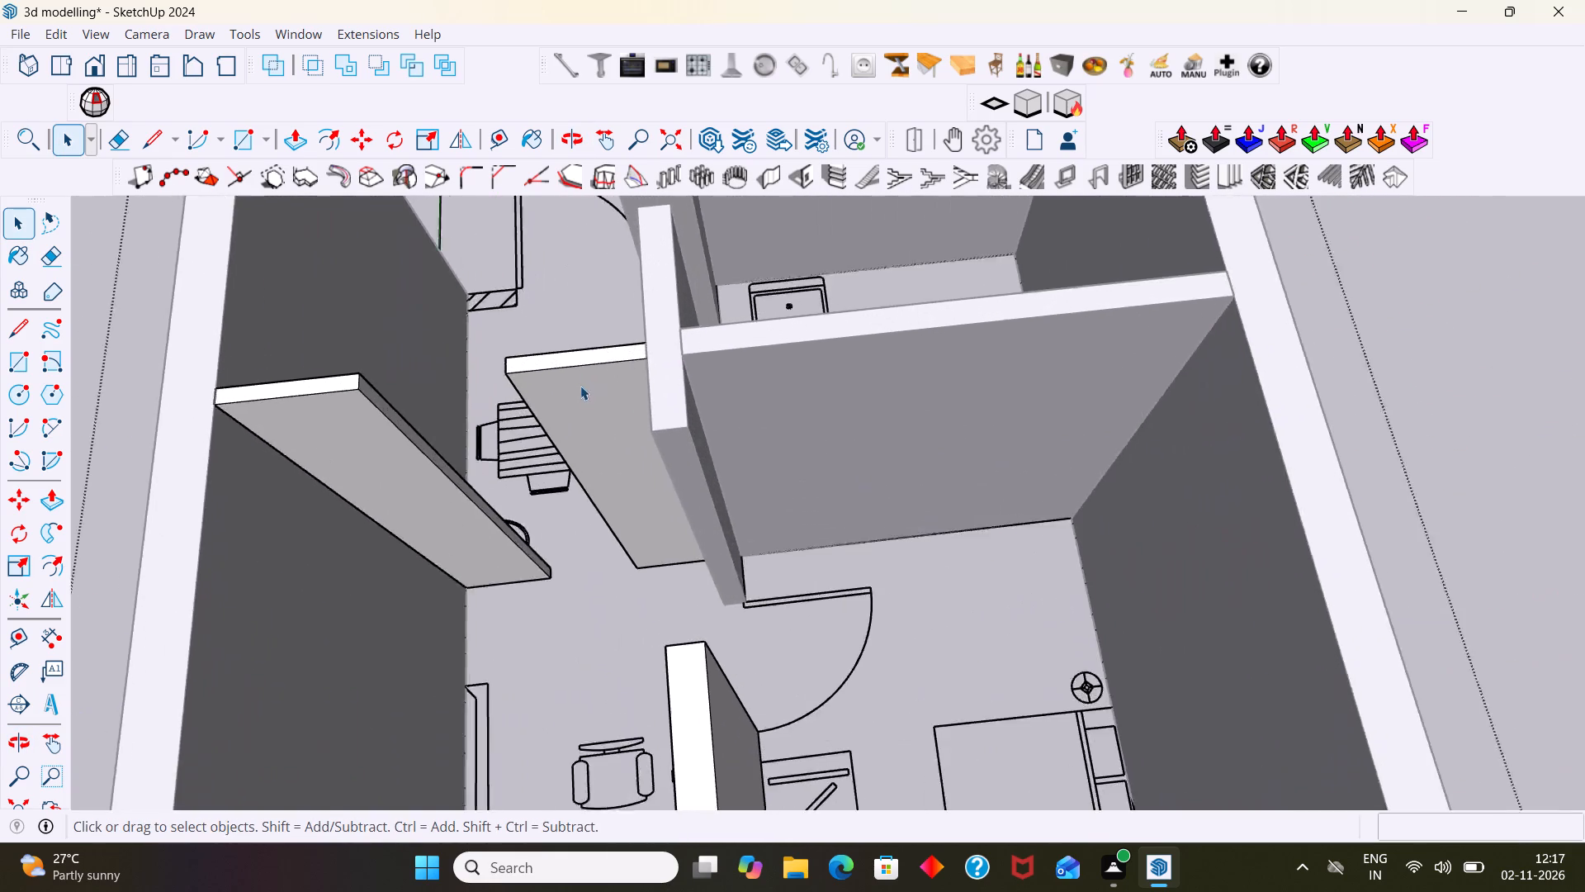
middle_drag(580, 386, 853, 363)
scroll(536, 442, down, 9)
middle_drag(446, 510, 416, 646)
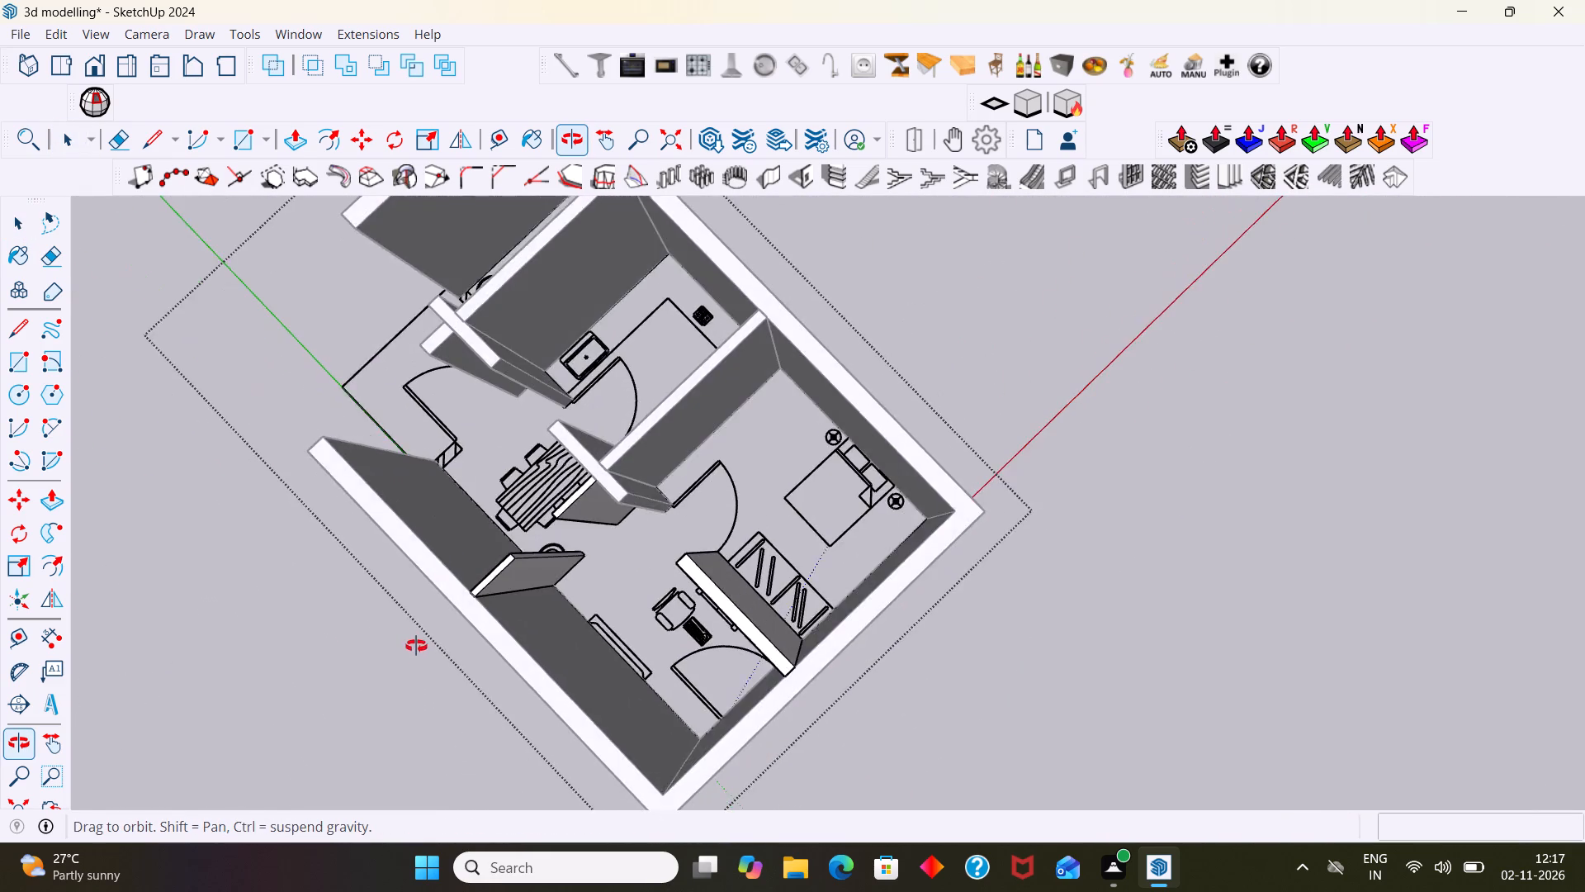
middle_drag(416, 646, 416, 605)
scroll(614, 383, down, 3)
middle_drag(608, 372, 646, 385)
scroll(423, 430, up, 12)
middle_drag(513, 425, 419, 353)
scroll(554, 372, up, 8)
middle_drag(518, 388, 433, 363)
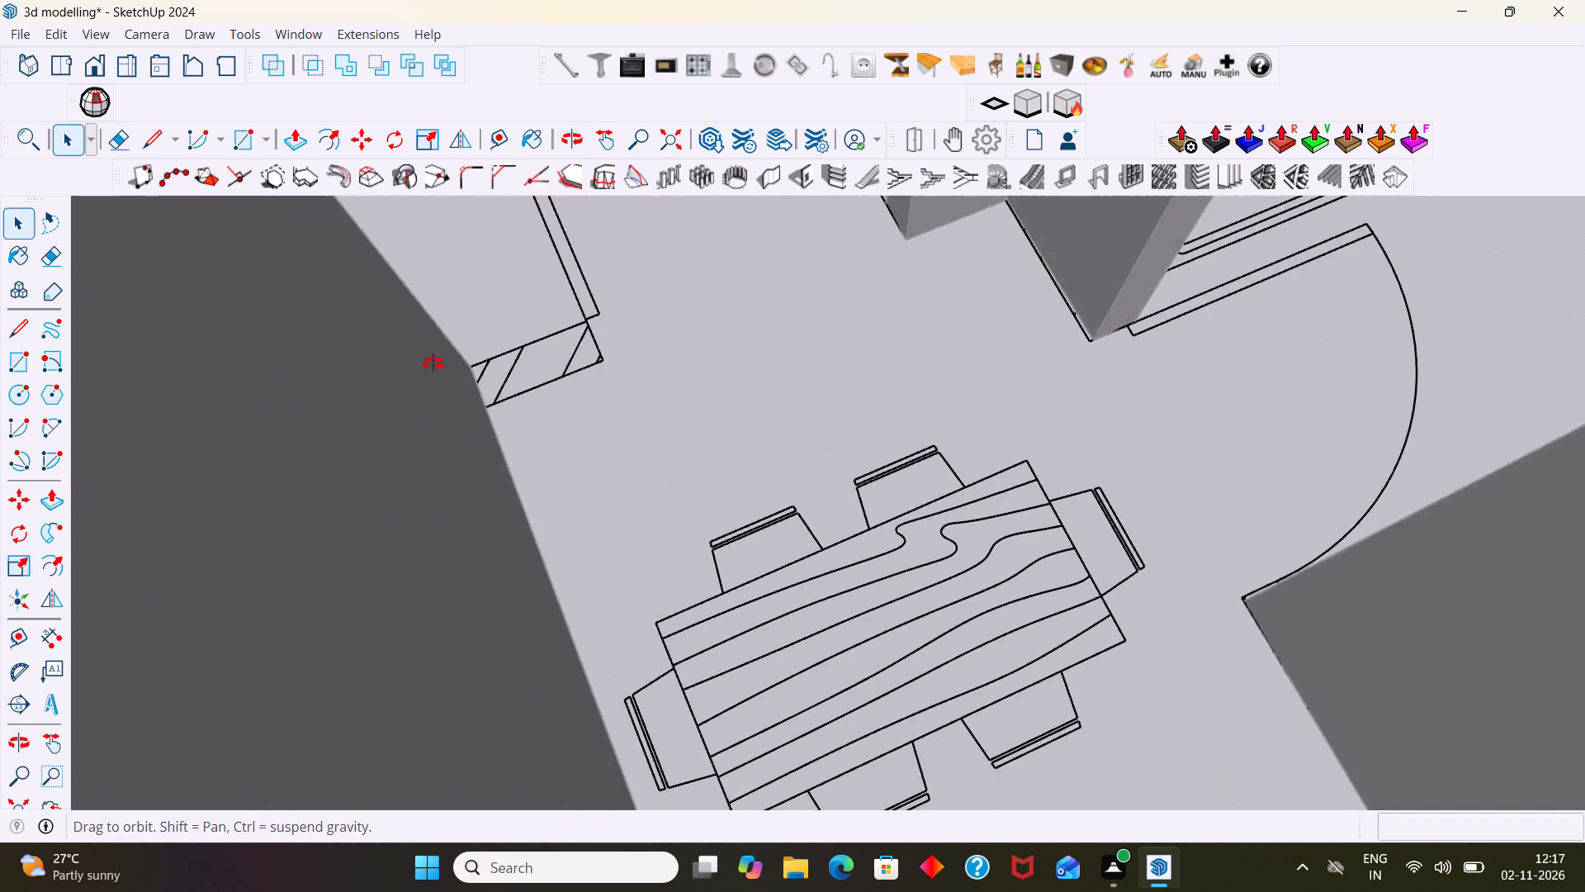
middle_drag(433, 363, 362, 343)
scroll(660, 326, up, 4)
scroll(658, 327, down, 14)
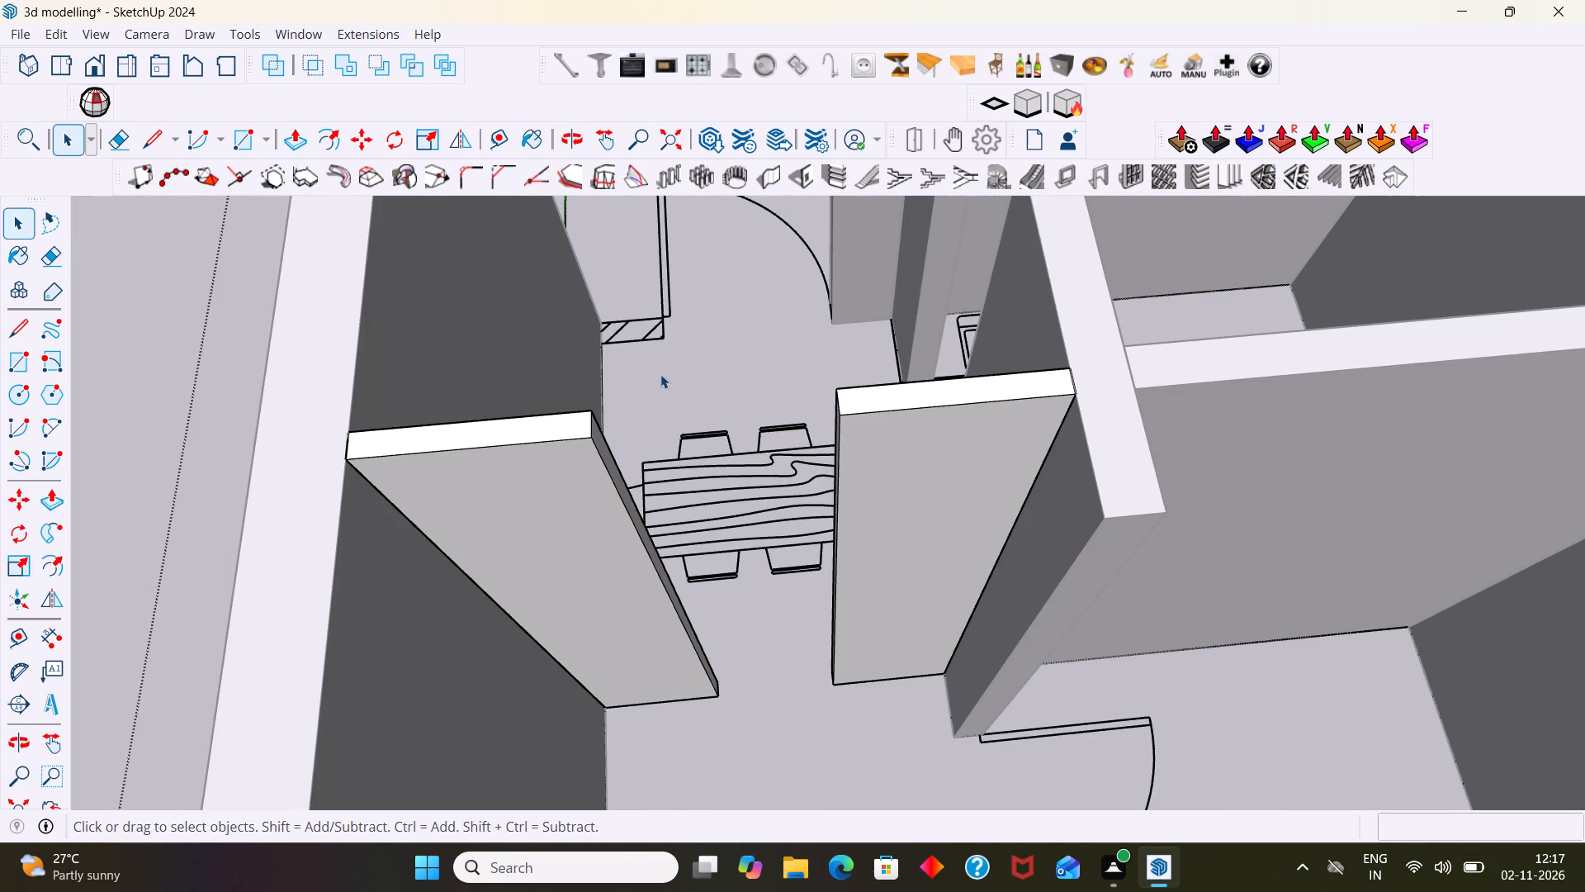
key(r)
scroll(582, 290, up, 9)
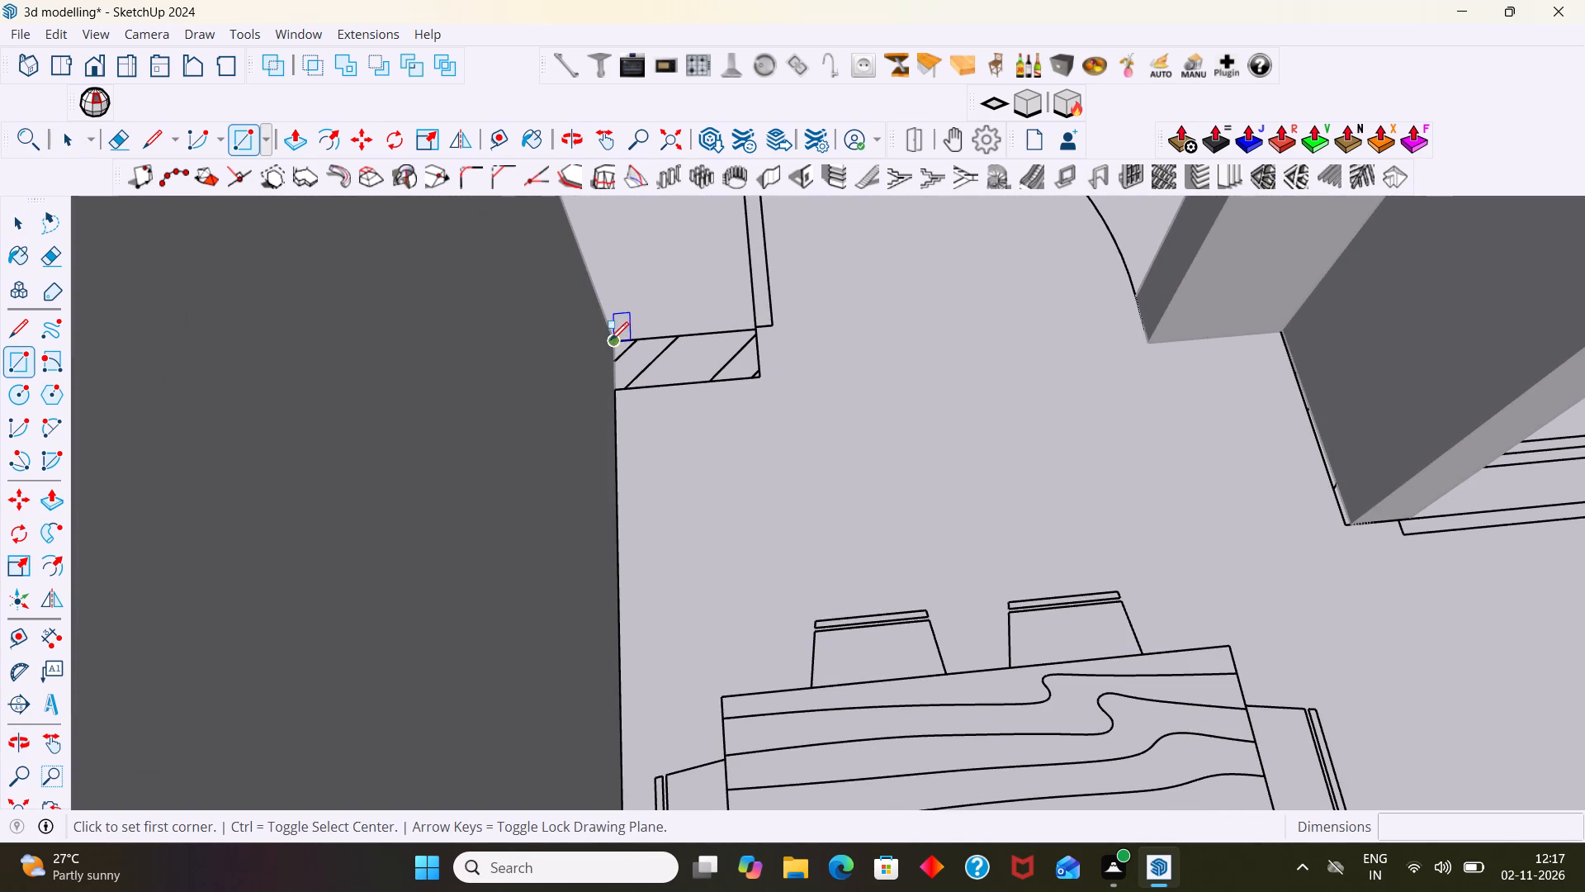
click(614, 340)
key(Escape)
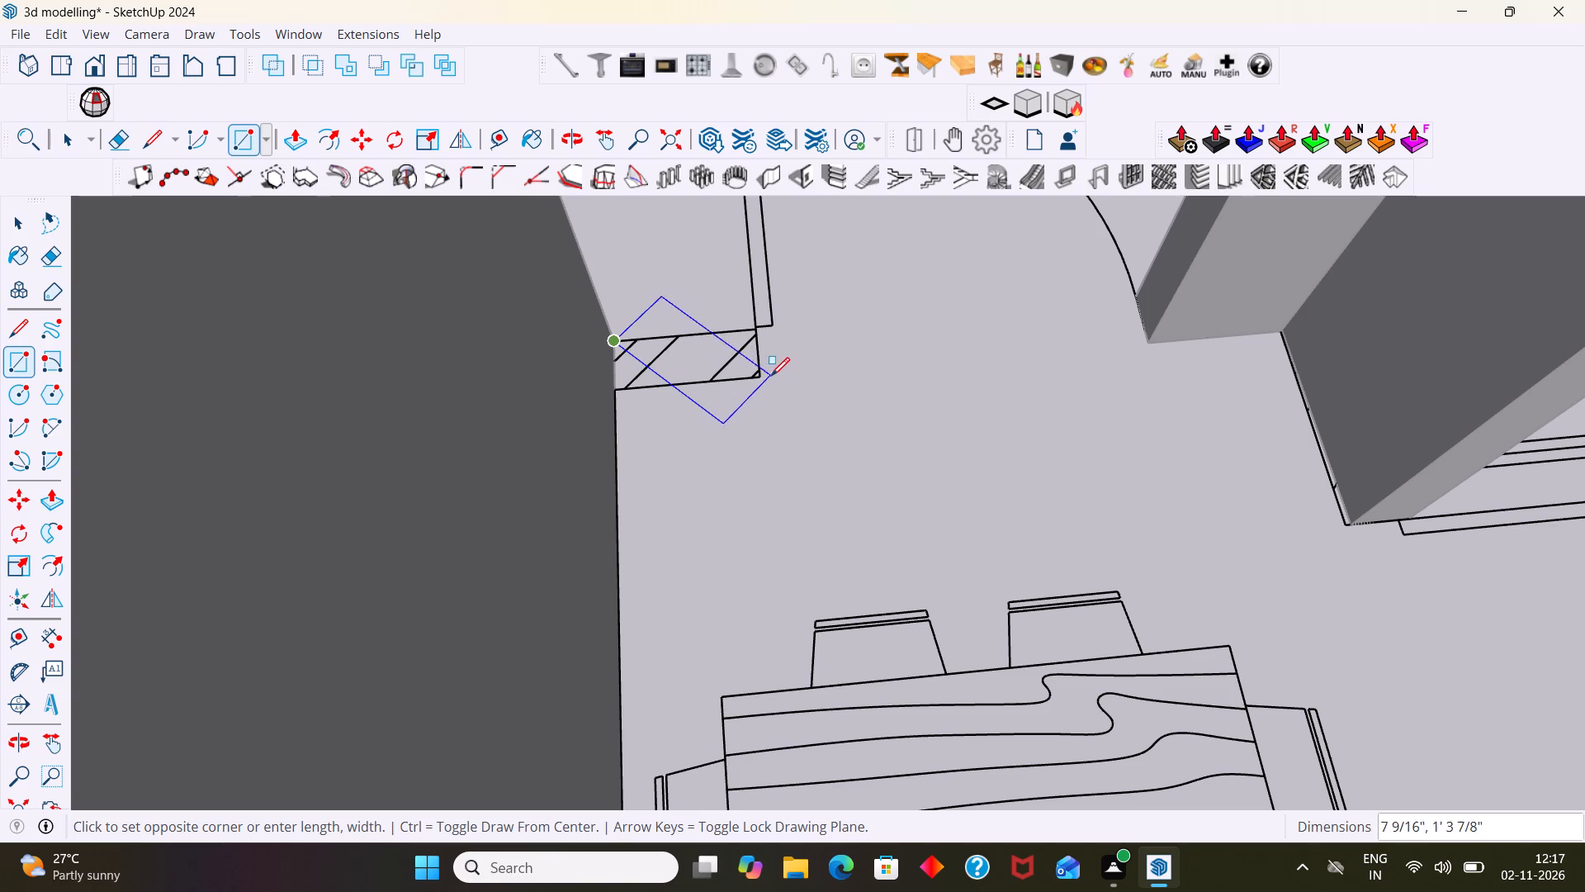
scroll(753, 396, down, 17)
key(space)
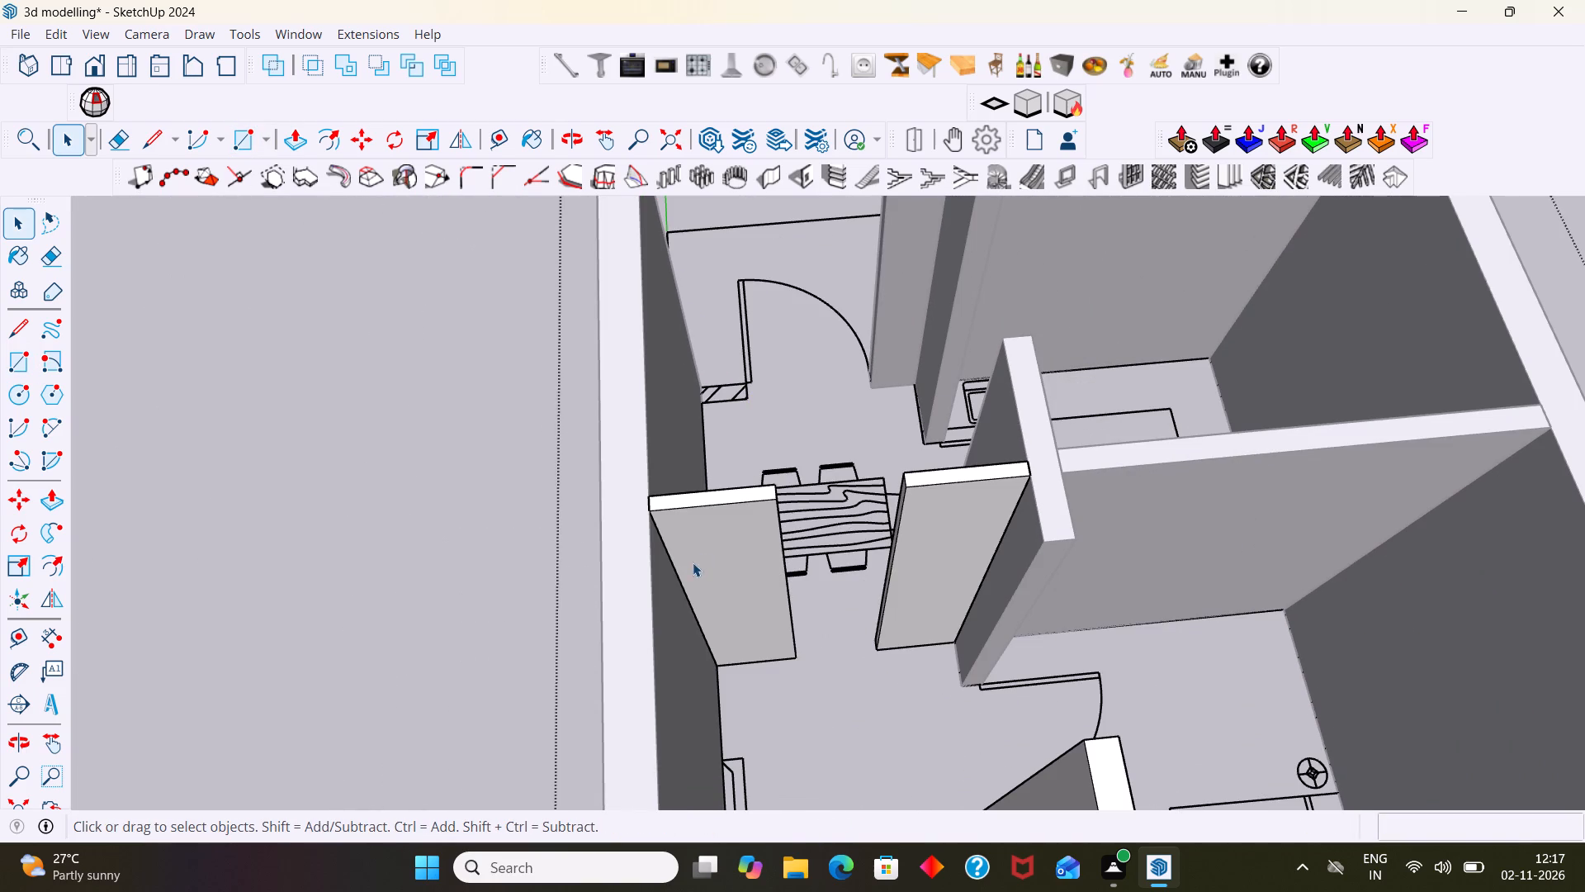
Select the face of the short wall beside the round fixture to inspect its geometry.
click(693, 562)
triple_click(701, 553)
double_click(701, 548)
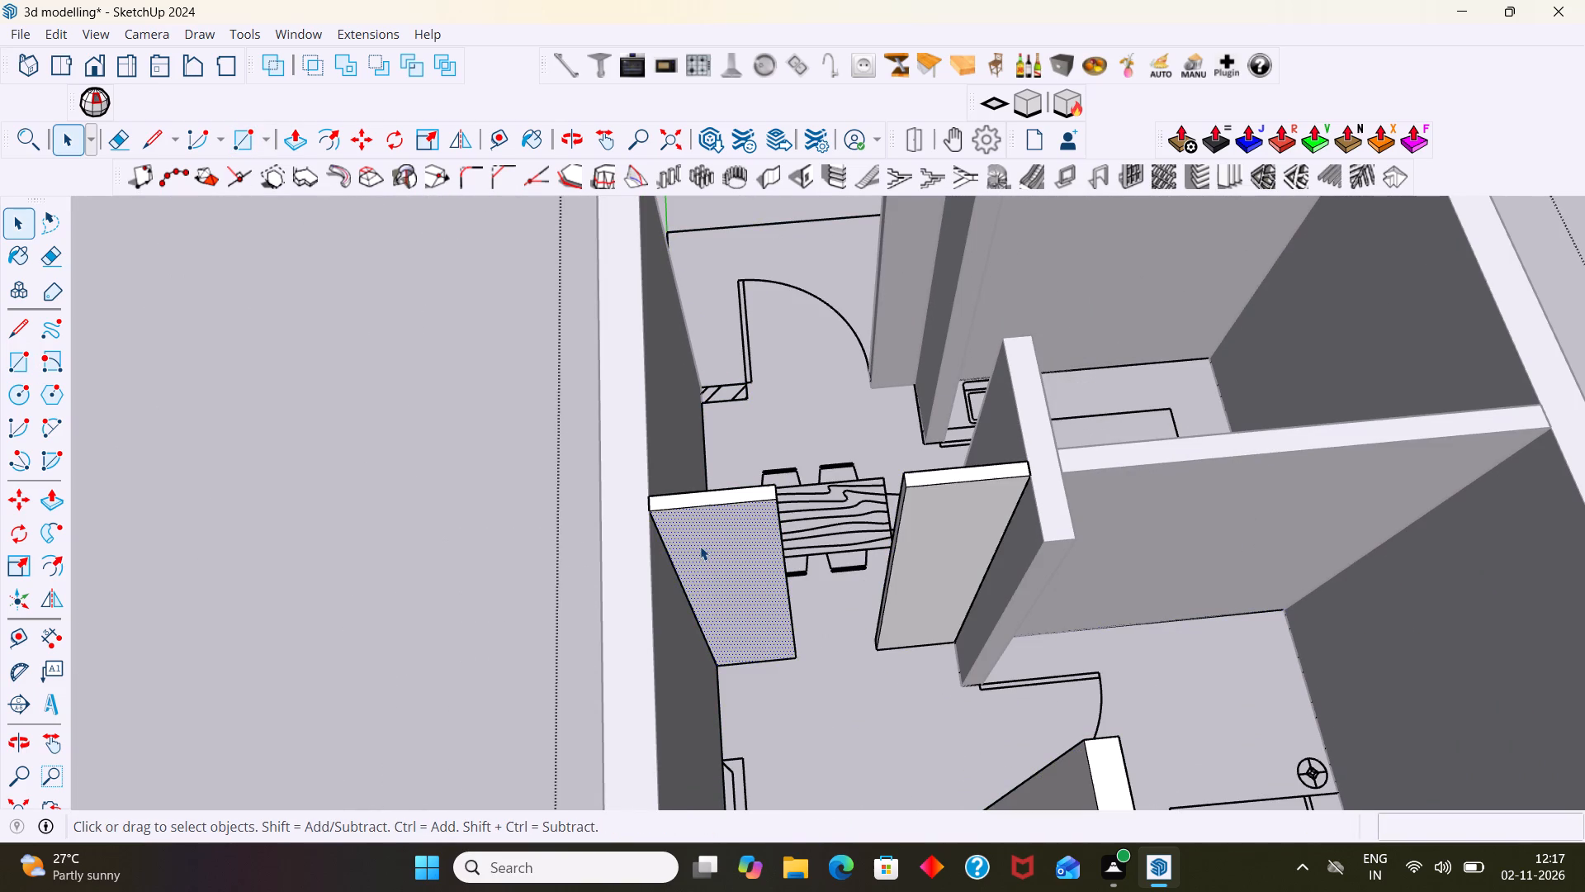
click(701, 545)
double_click(702, 544)
double_click(849, 651)
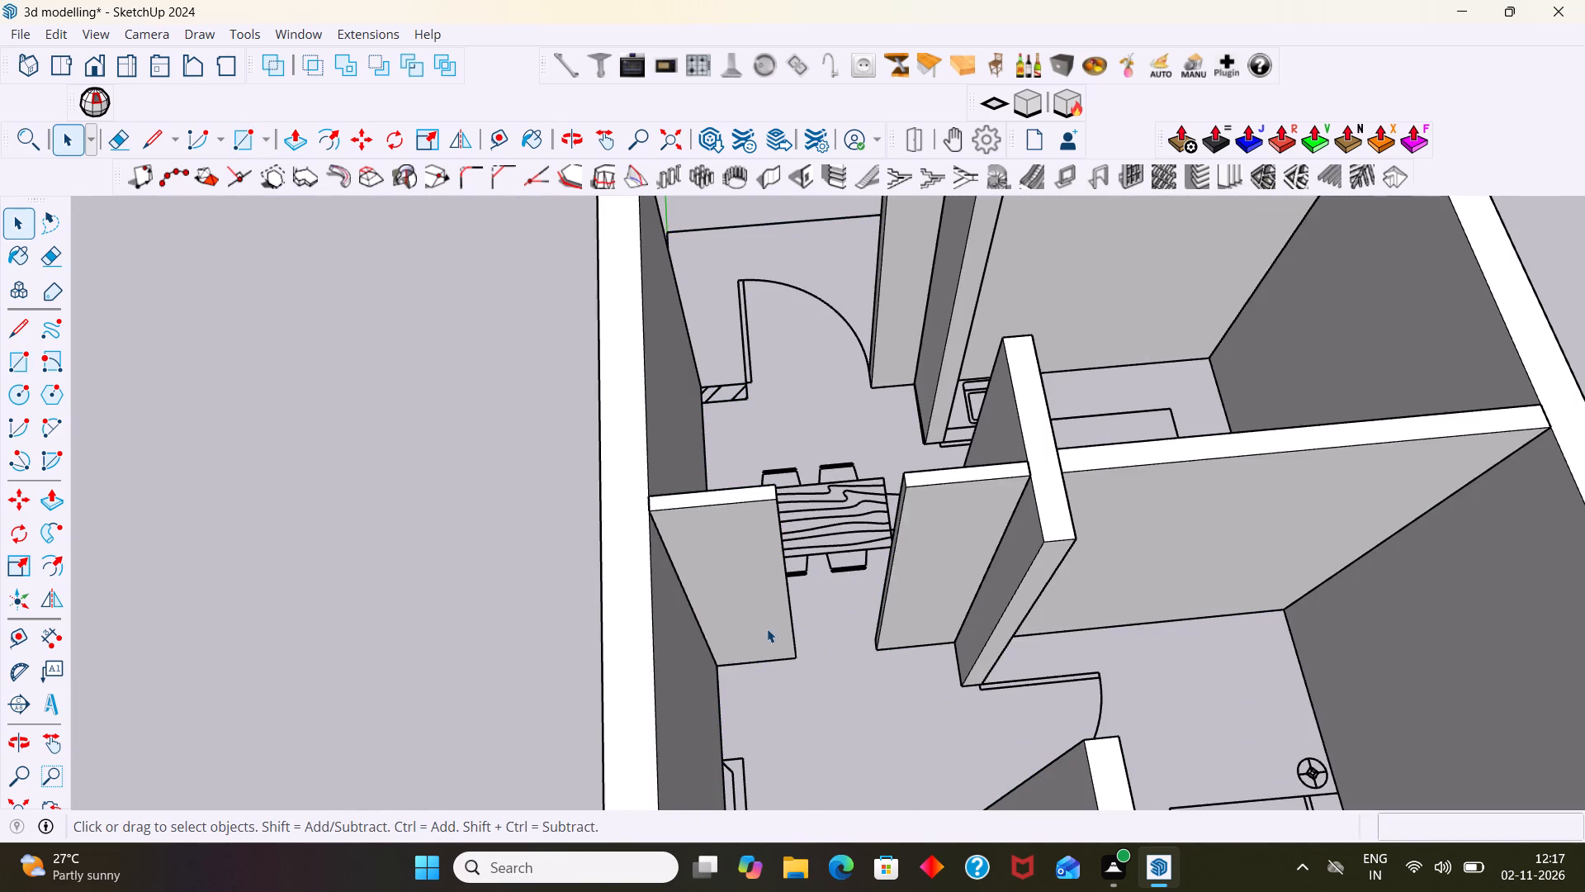
triple_click(763, 619)
double_click(762, 616)
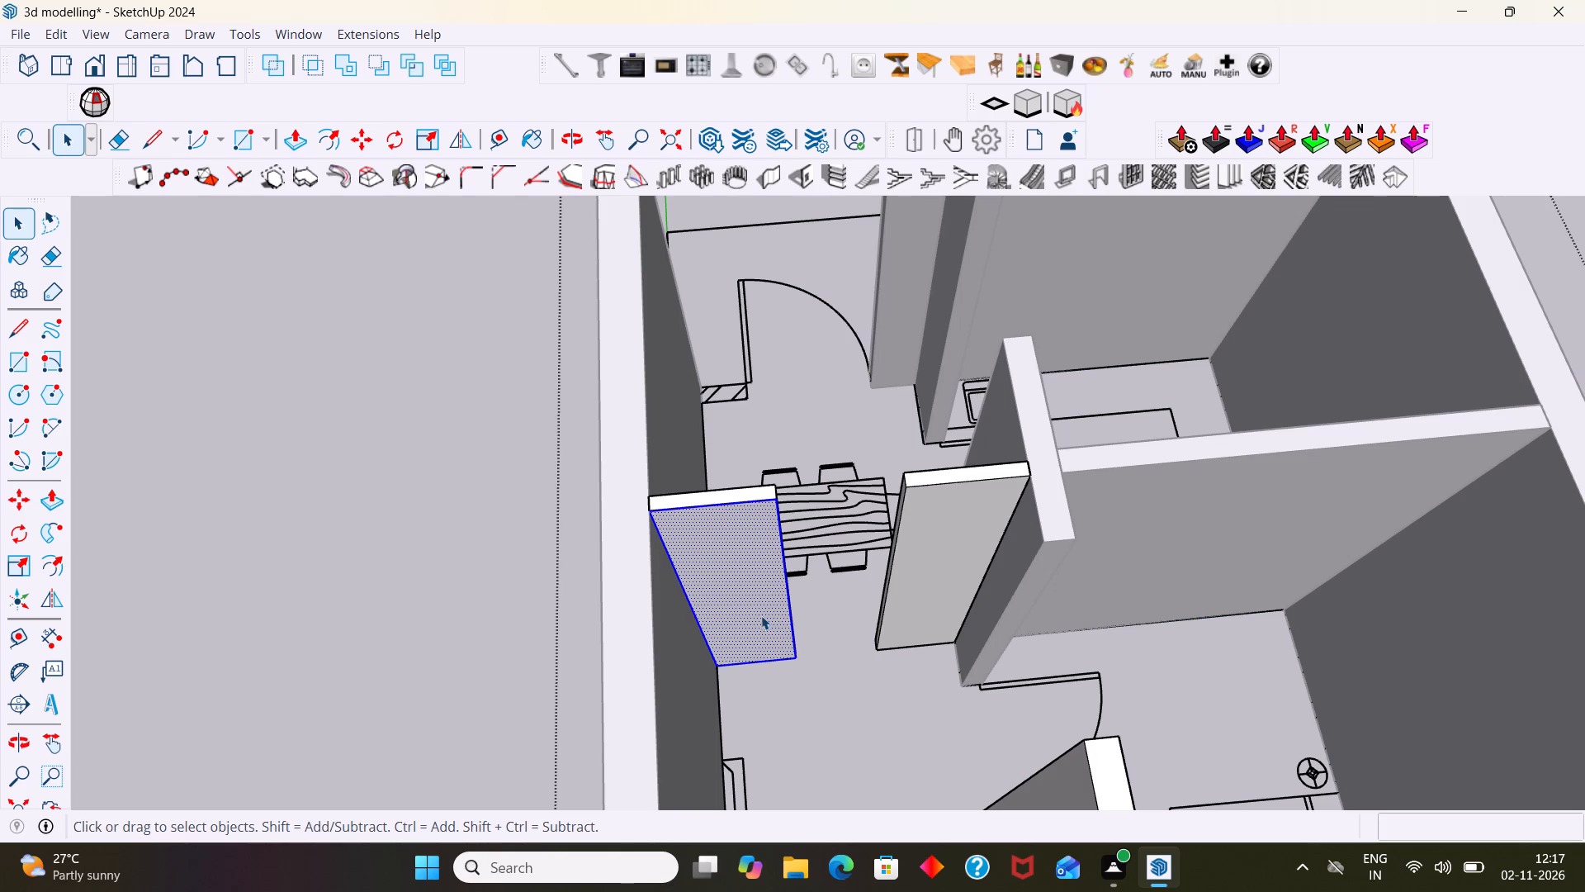
Undo the edge deletion and both short walls near the dining area, including their base rectangles.
key(ctrl+z)
key(ctrl+z)
key(ctrl+z)
key(ctrl+z)
key(ctrl+z)
key(ctrl+z)
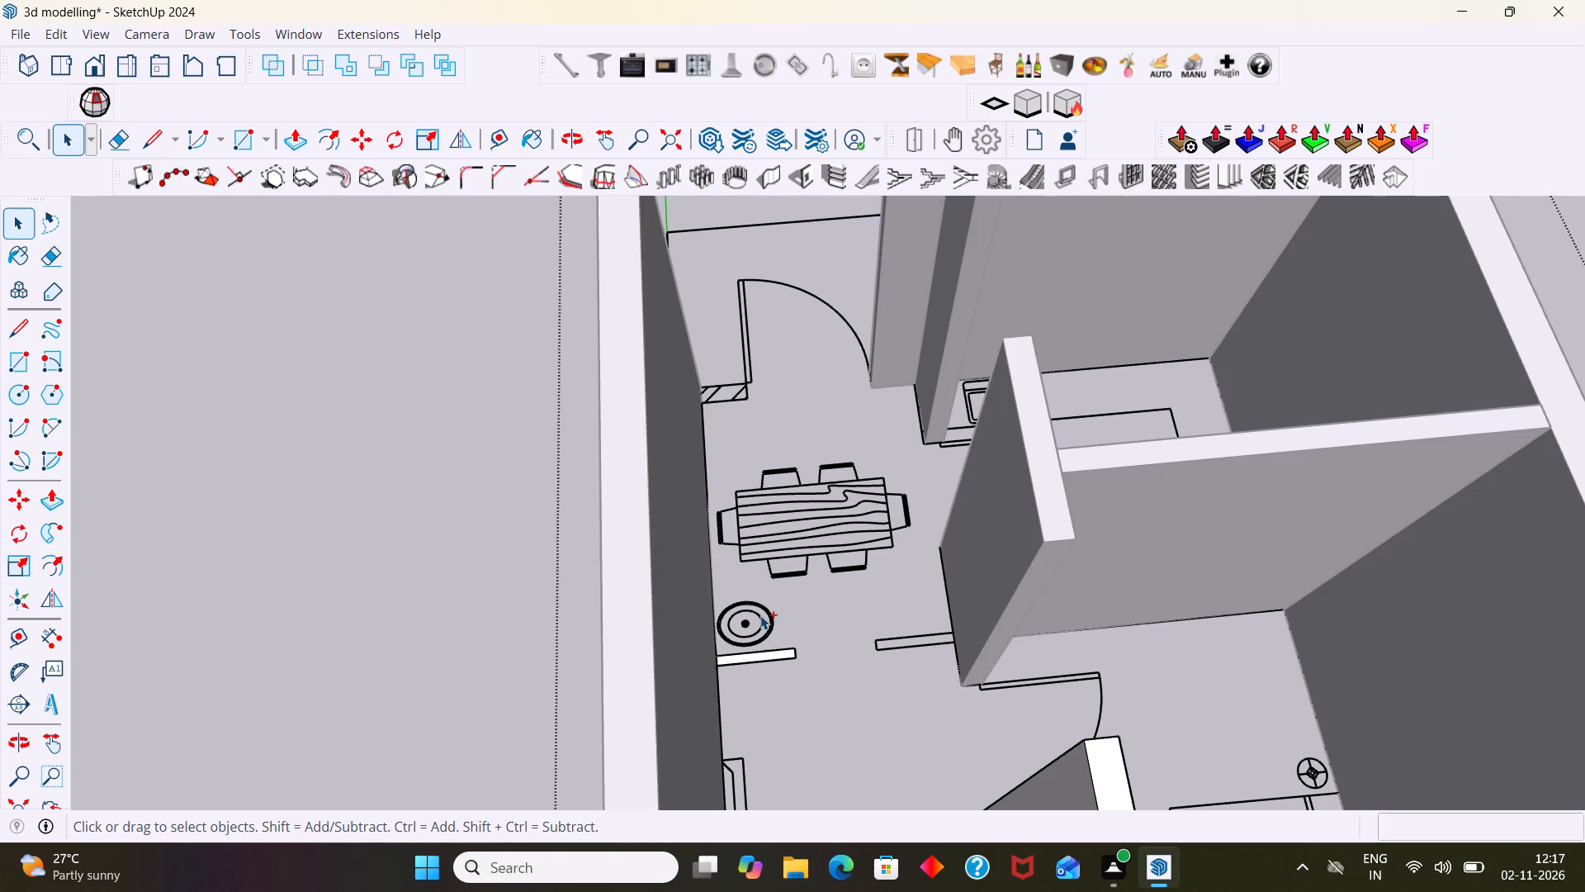
key(ctrl+z)
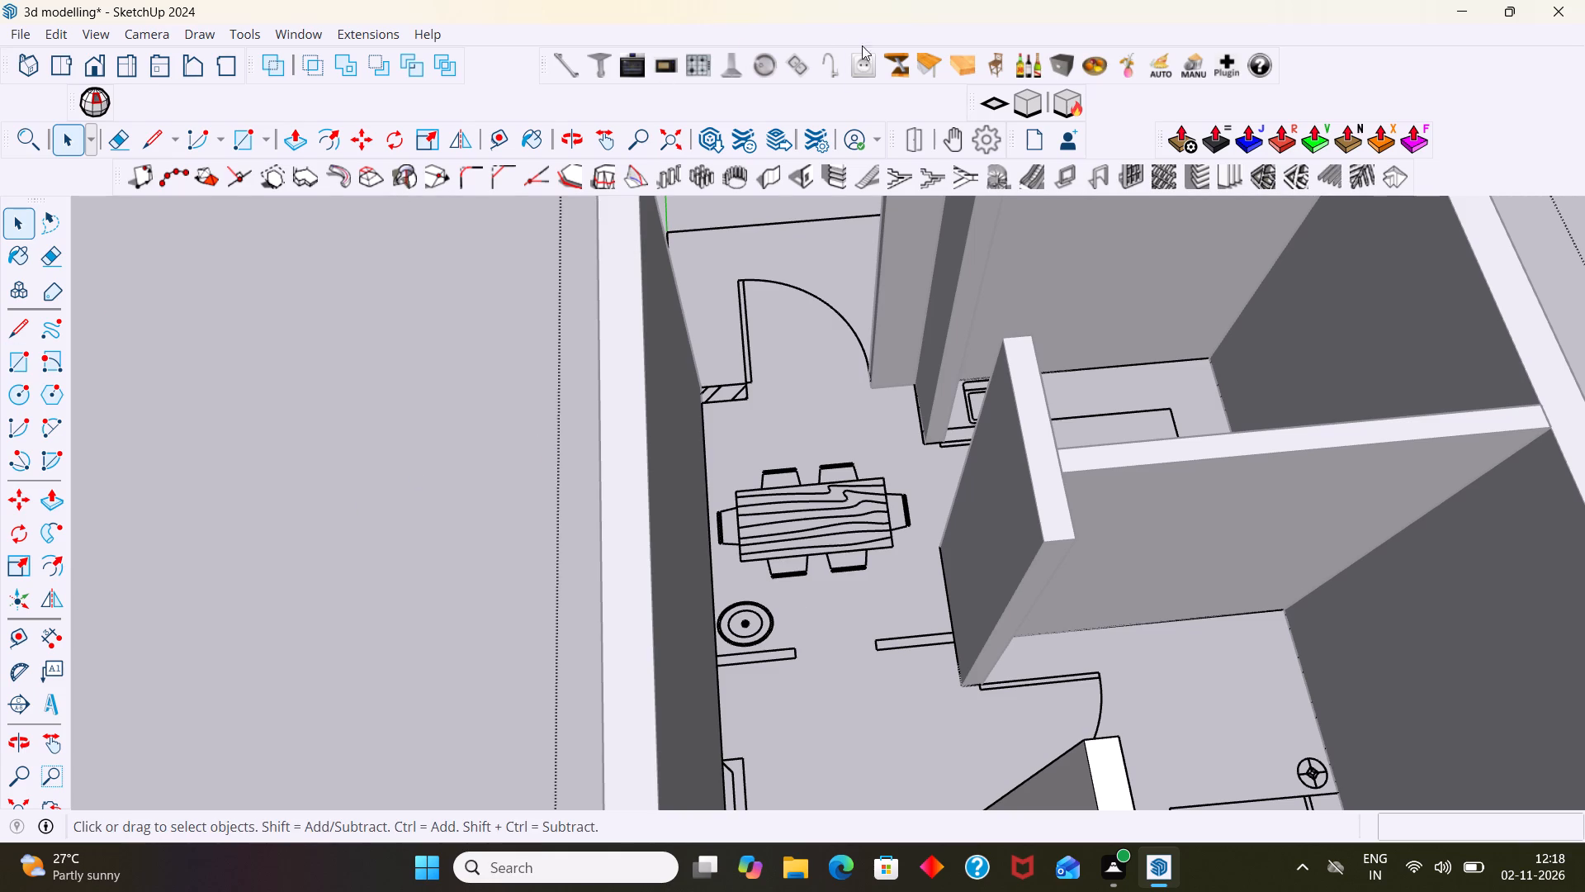
Start the 1001bit Build Wall tool with a wall thickness of 3" and a wall height of 10'.
click(775, 188)
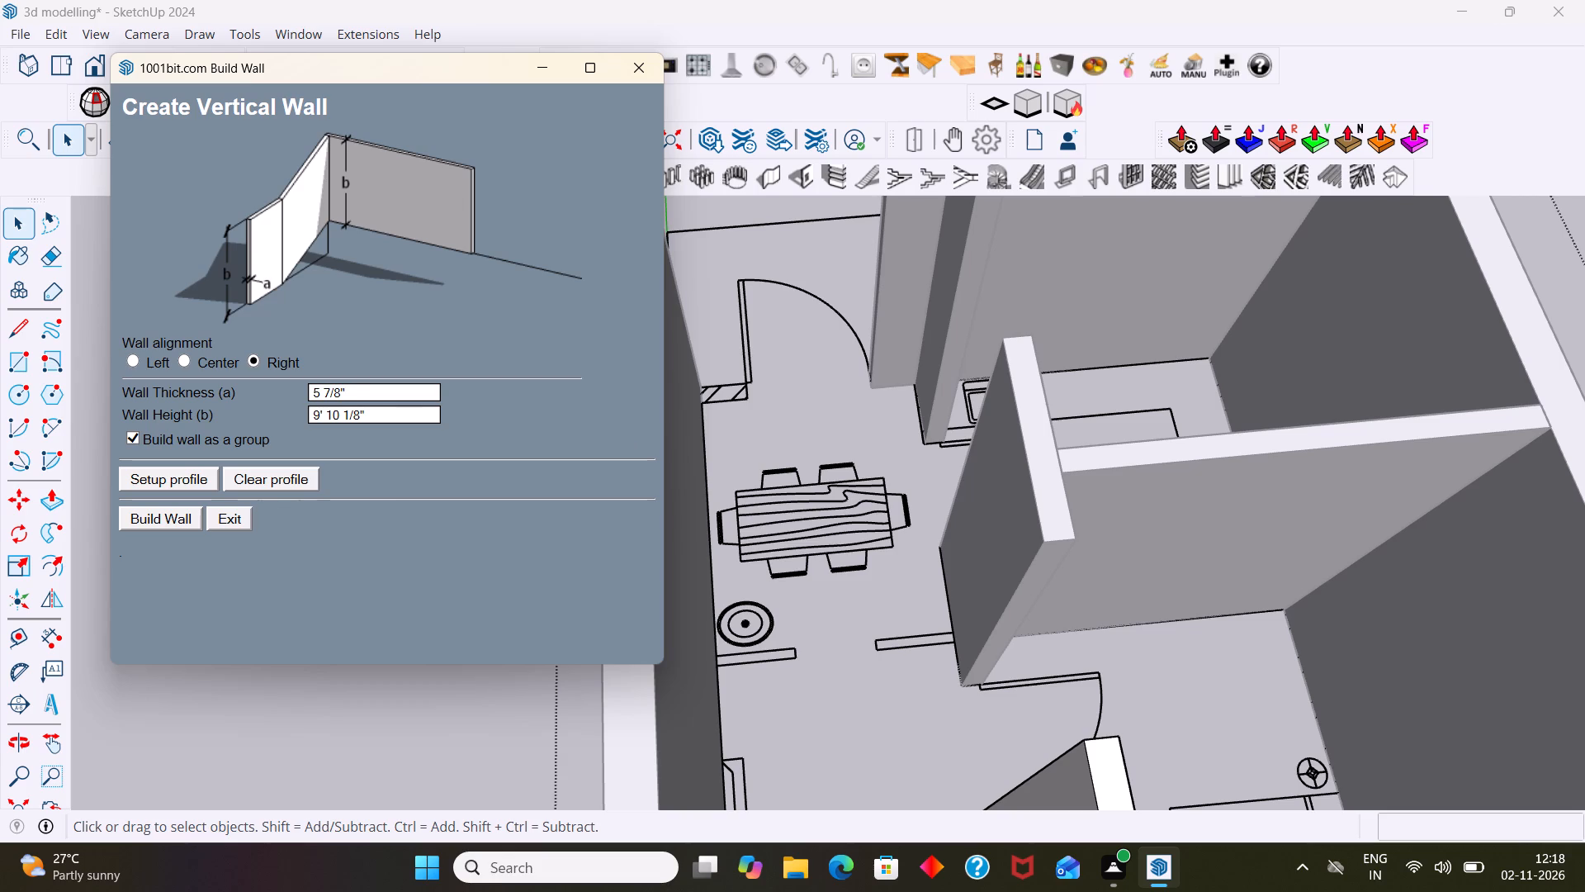
click(357, 391)
text(3")
click(368, 419)
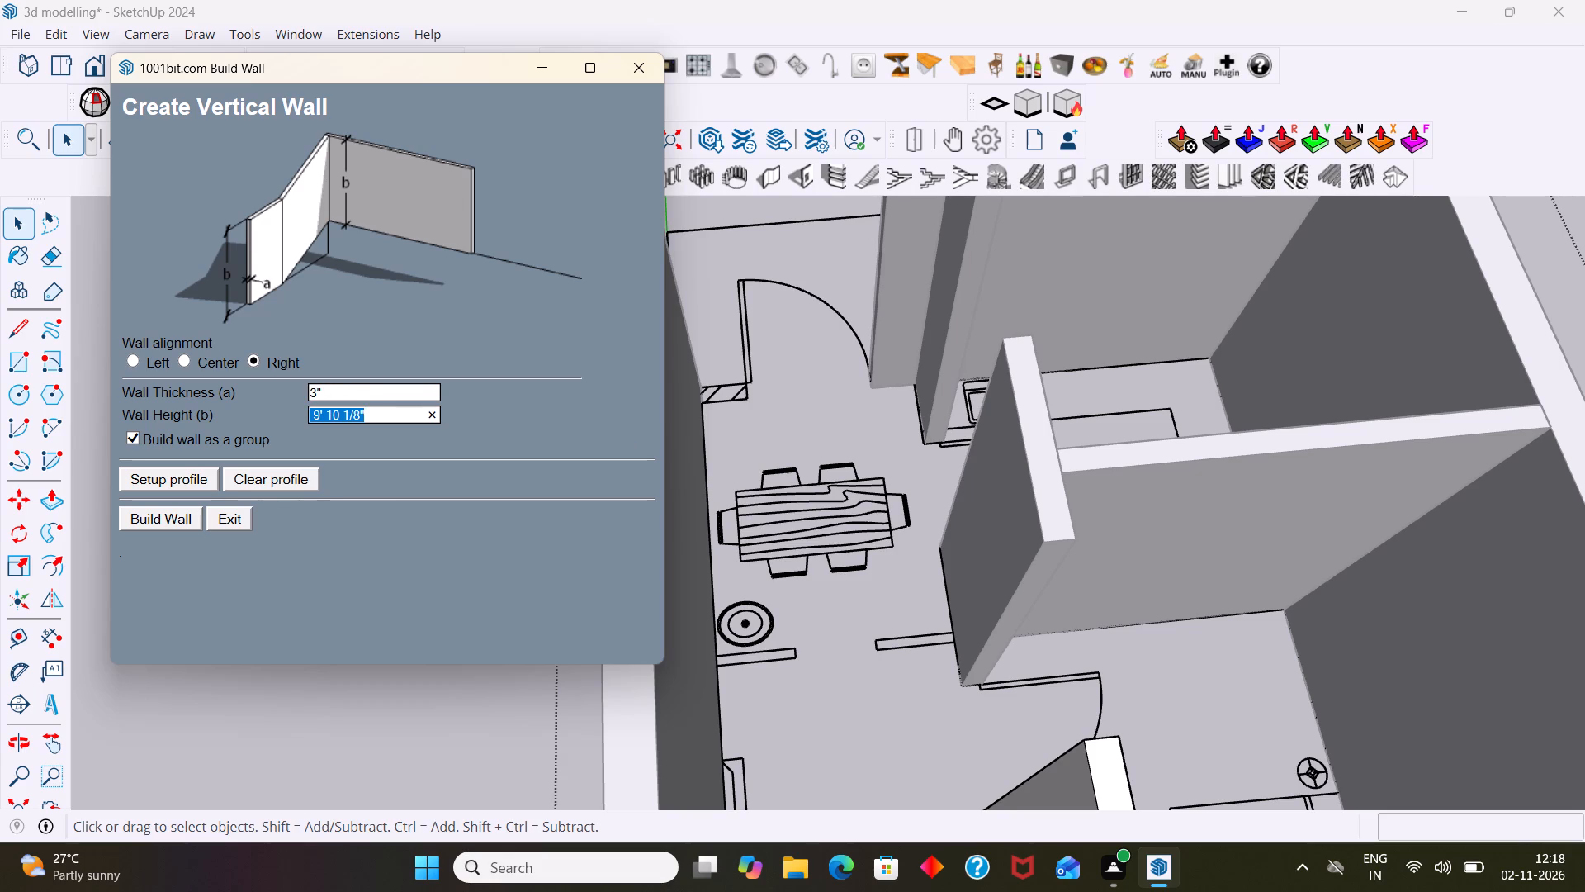
text(10')
key(Return)
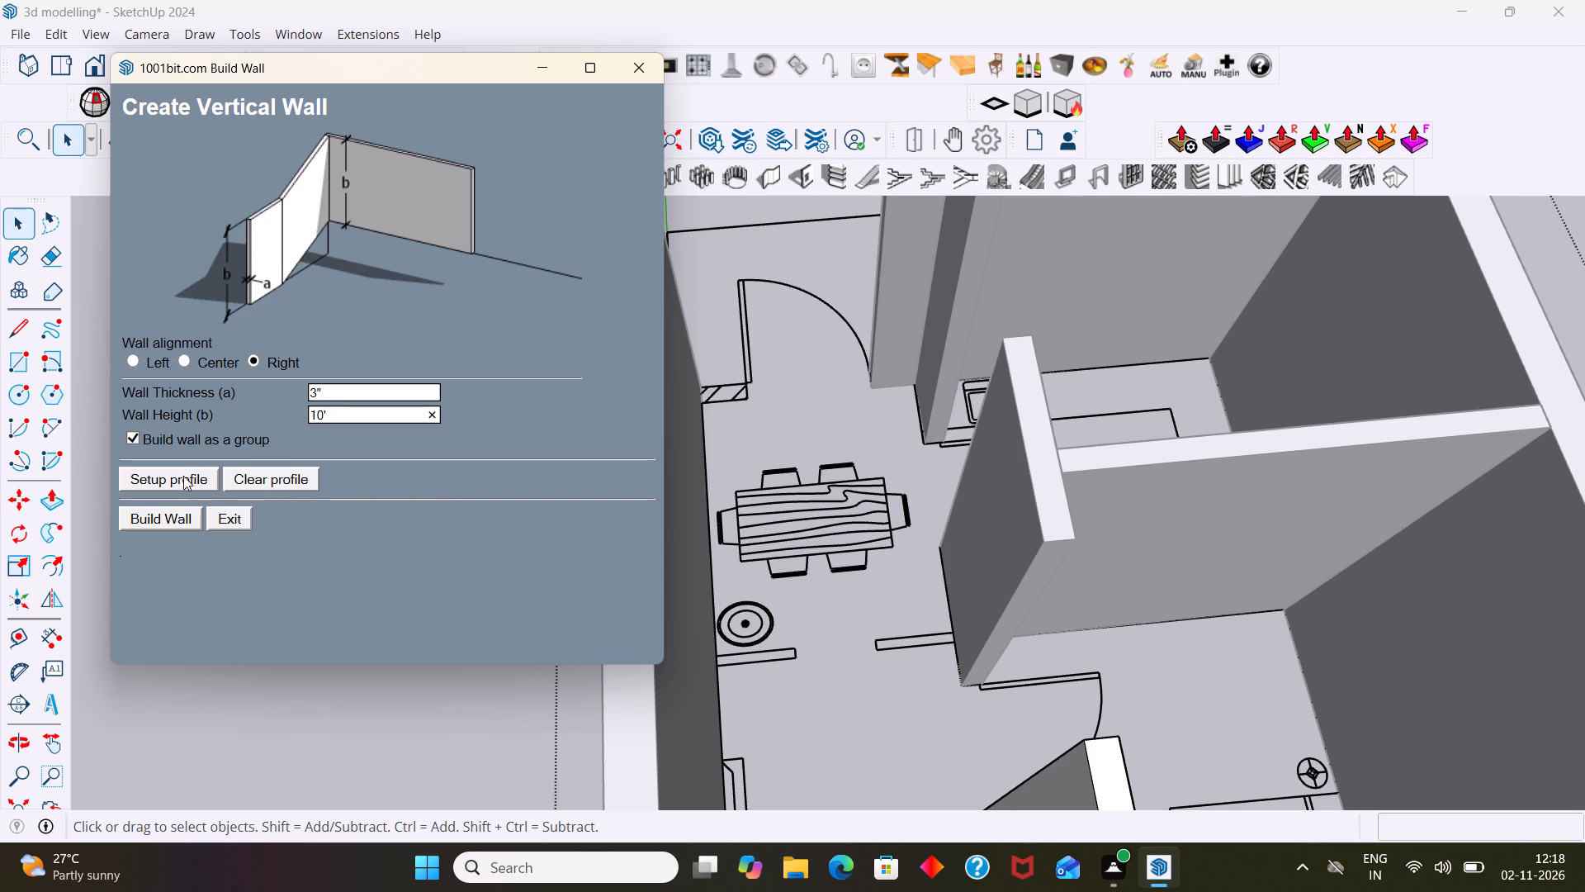
click(149, 515)
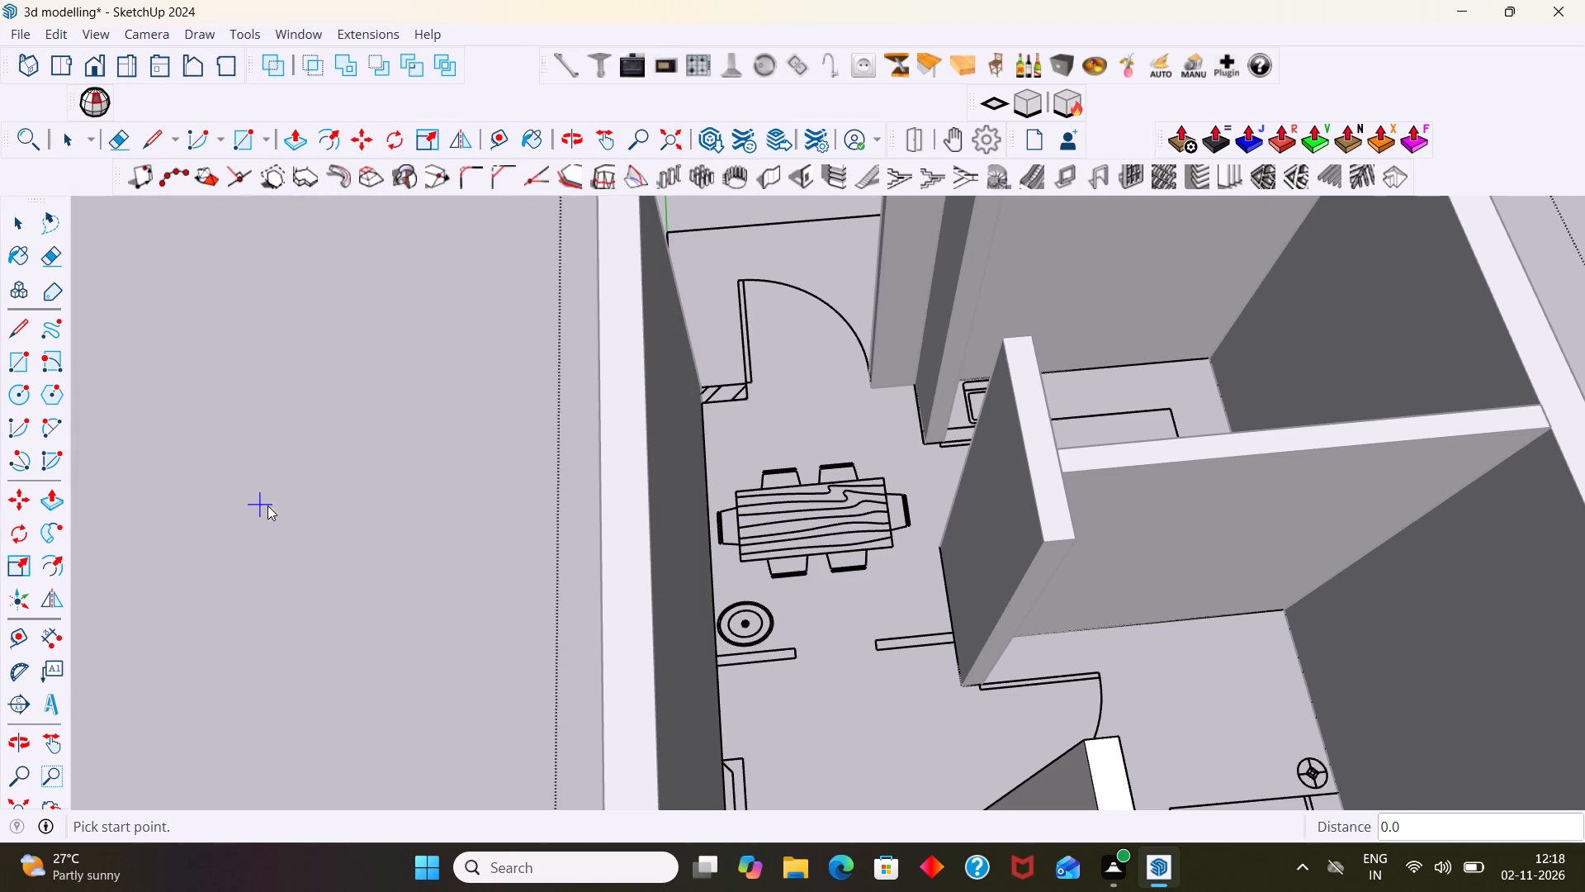
Build the wall along the lower edge of the short strip beside the round fixture, about 1' 11 3/4" long.
scroll(660, 705, up, 3)
shift+middle_drag(734, 644, 542, 622)
scroll(542, 657, up, 3)
click(535, 624)
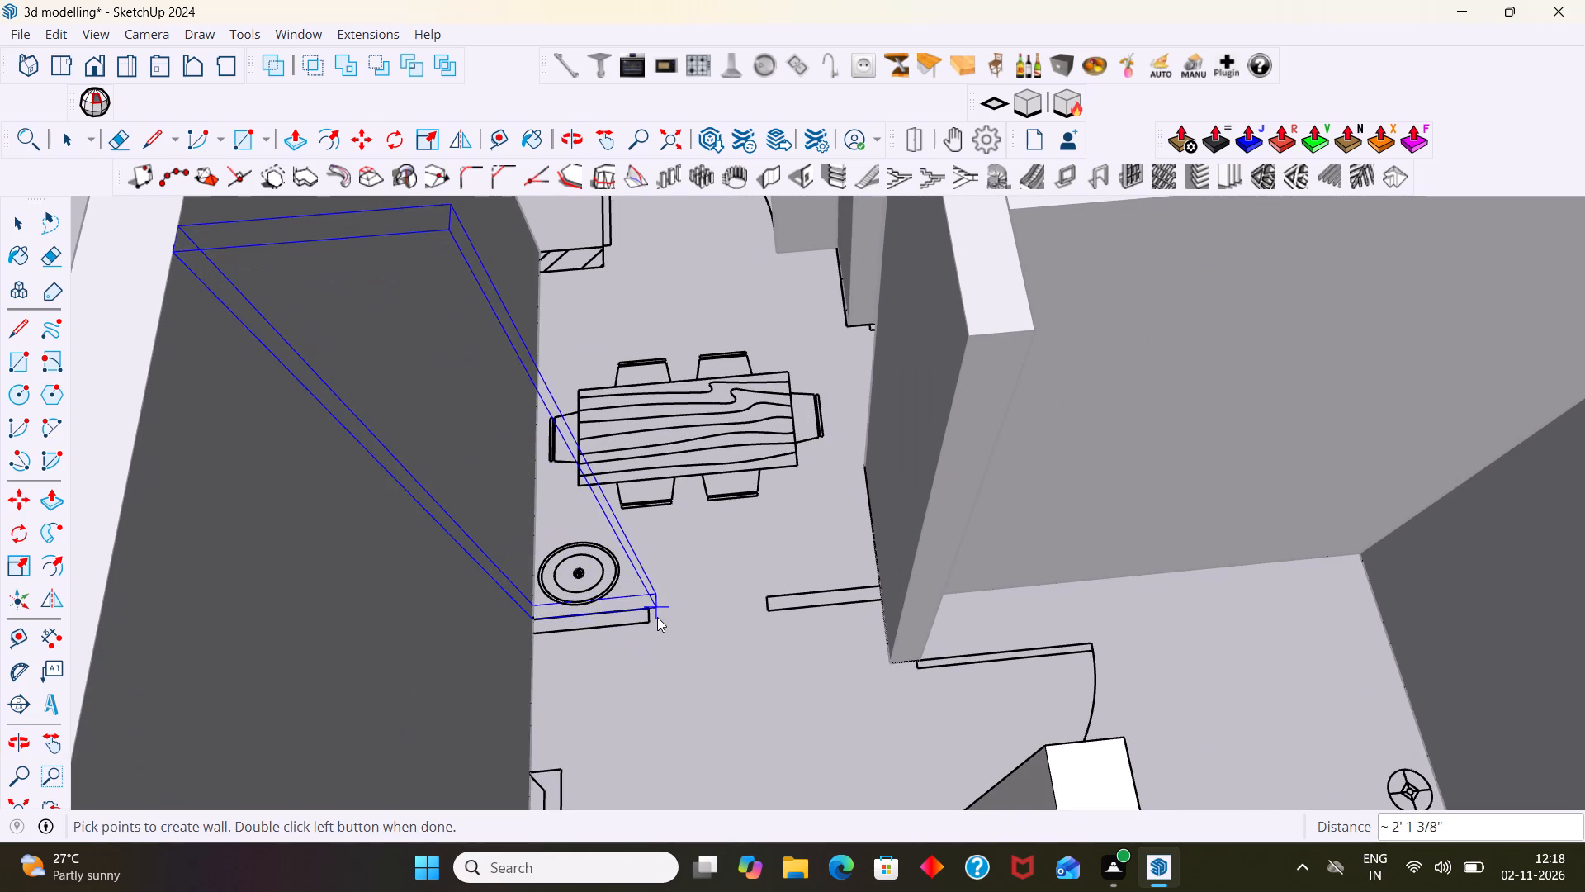
key(Escape)
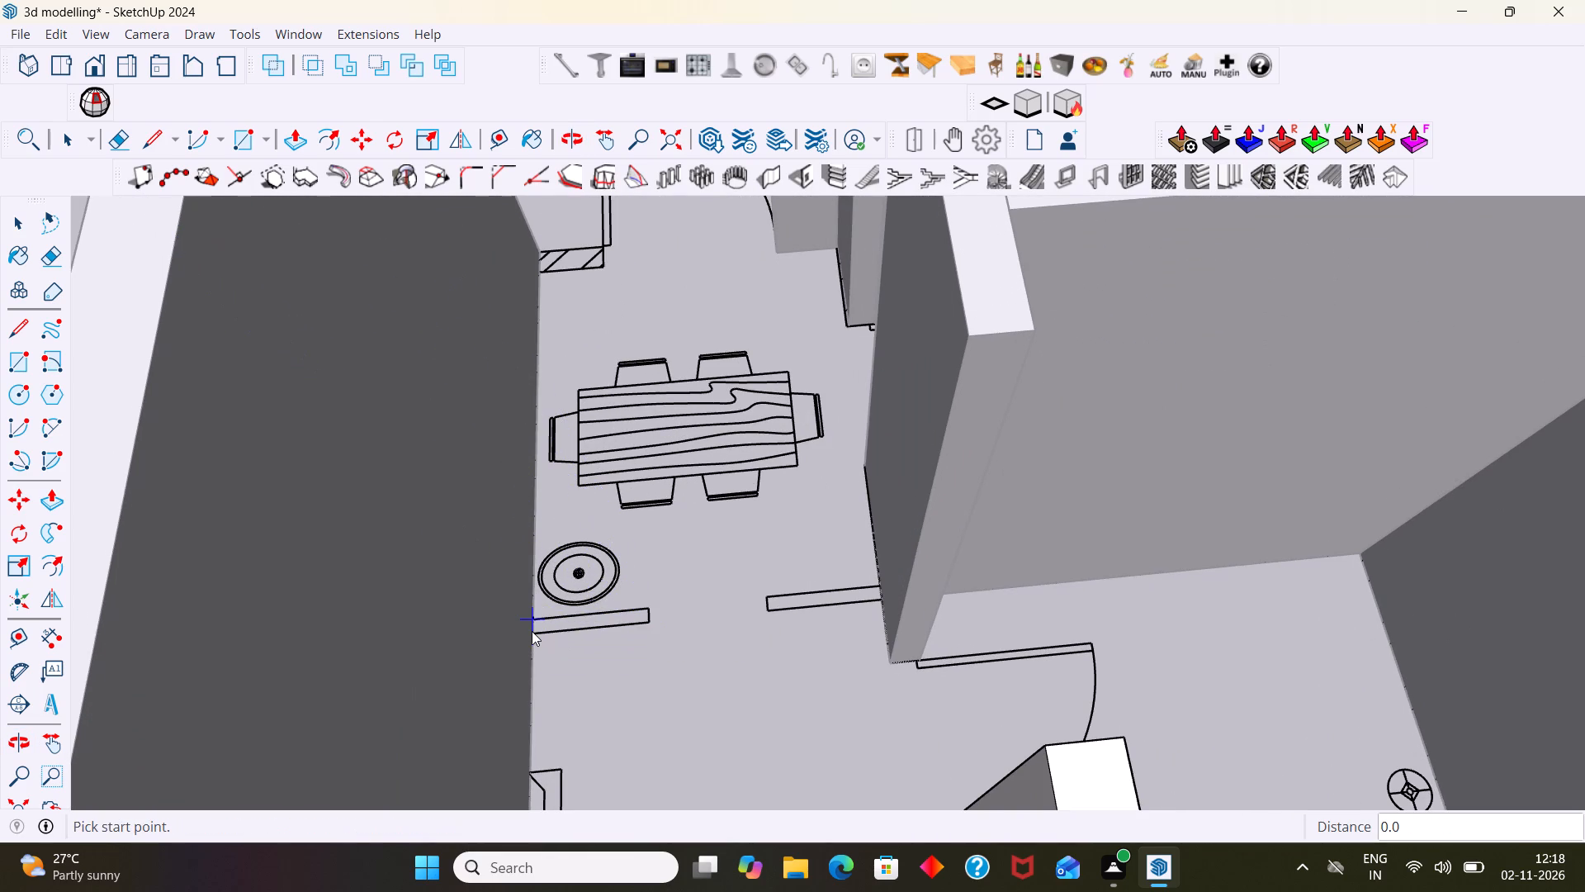
scroll(532, 638, up, 6)
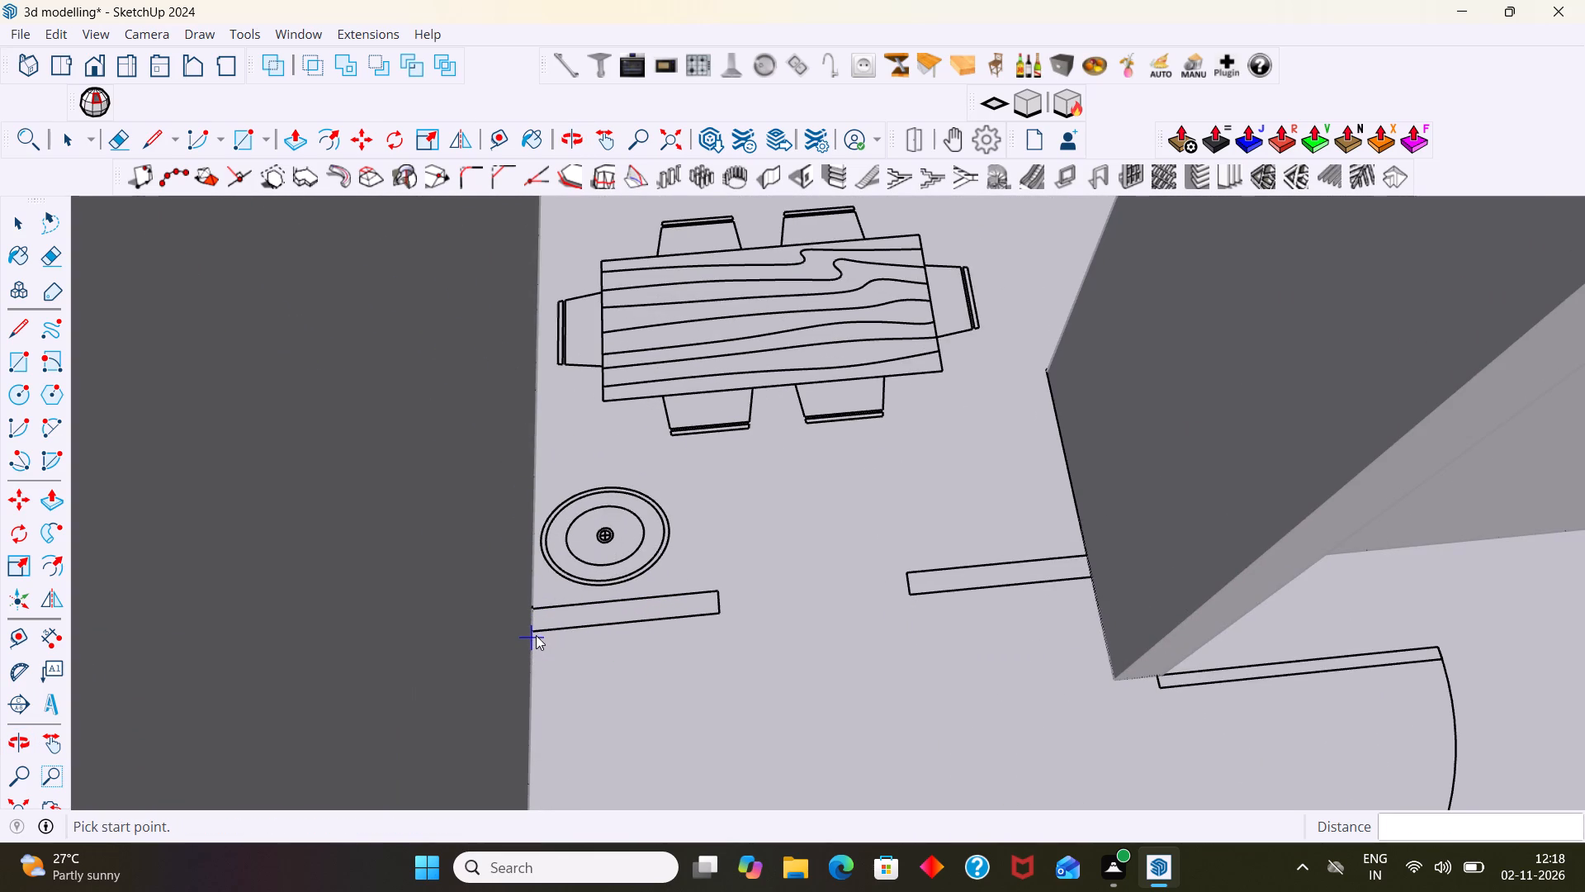
scroll(515, 634, up, 9)
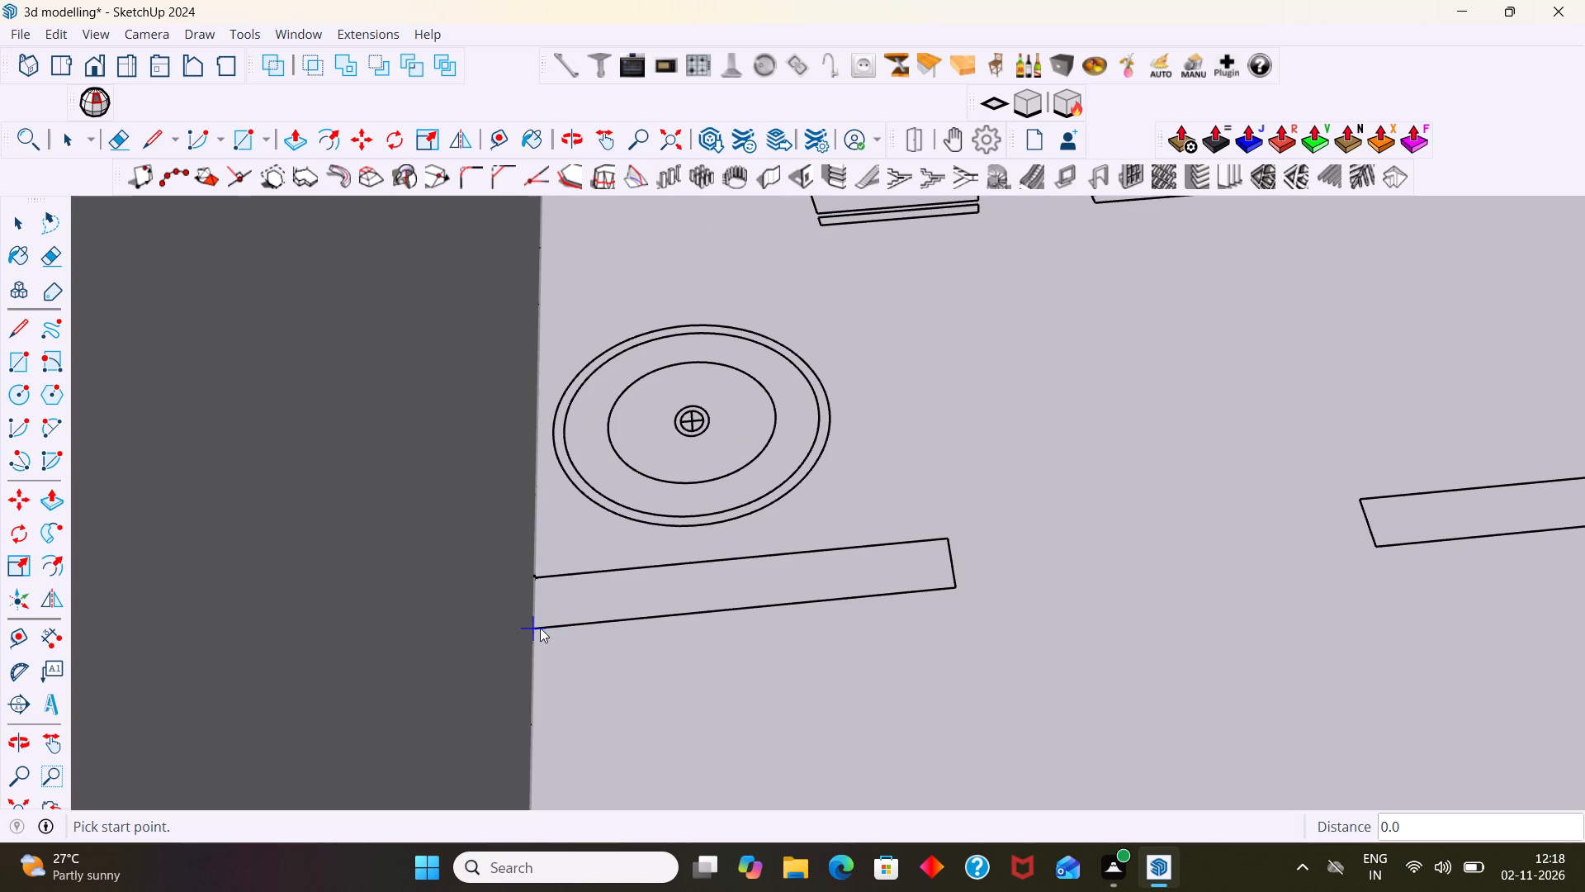
click(536, 629)
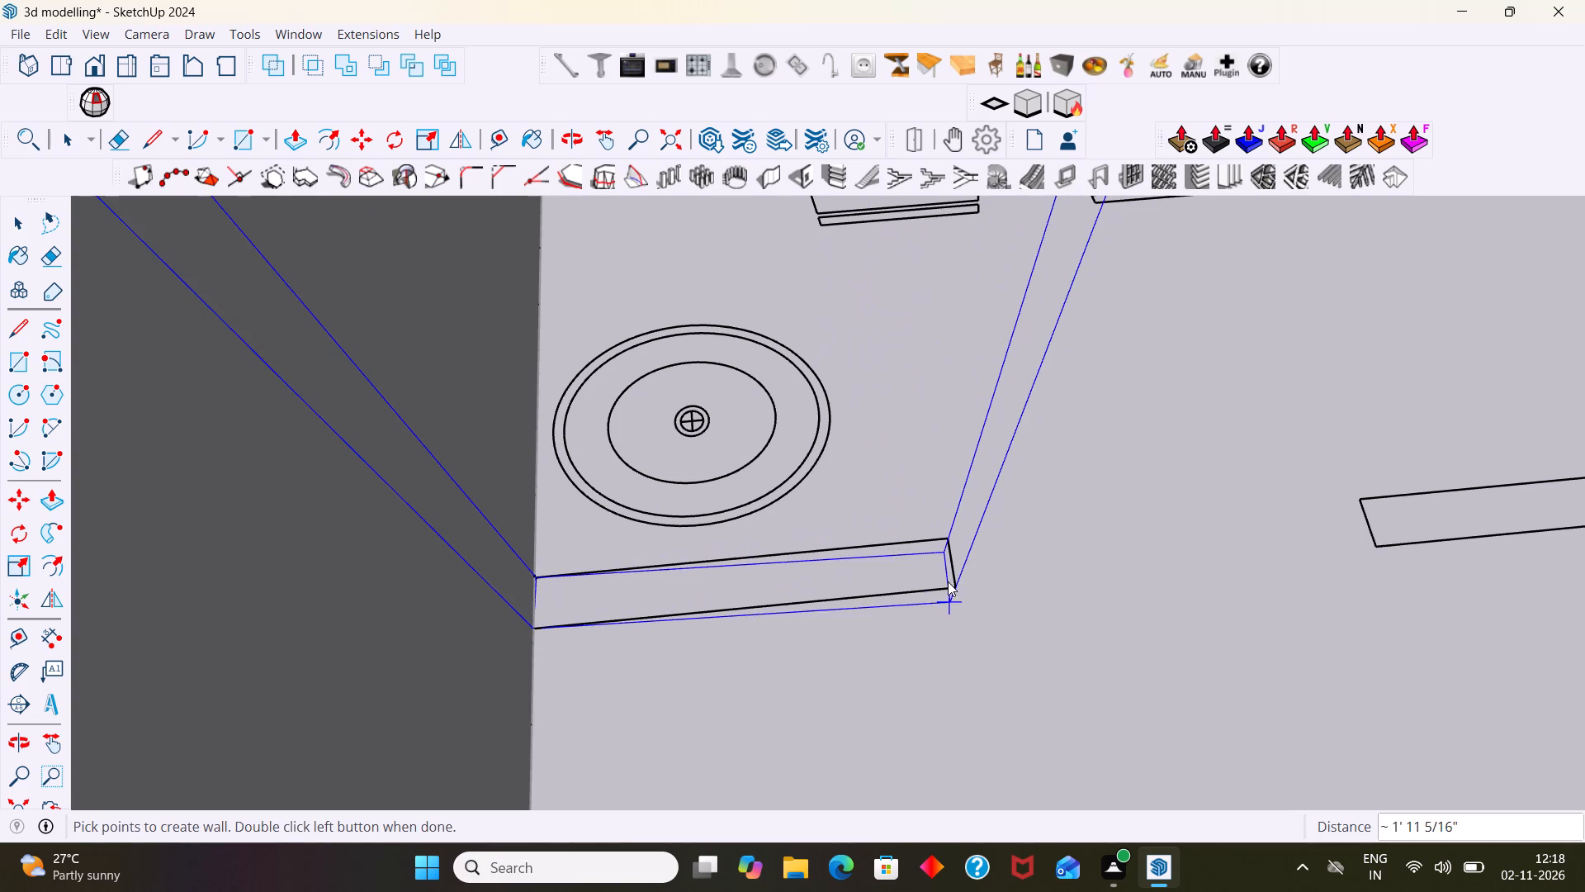
click(956, 583)
double_click(957, 584)
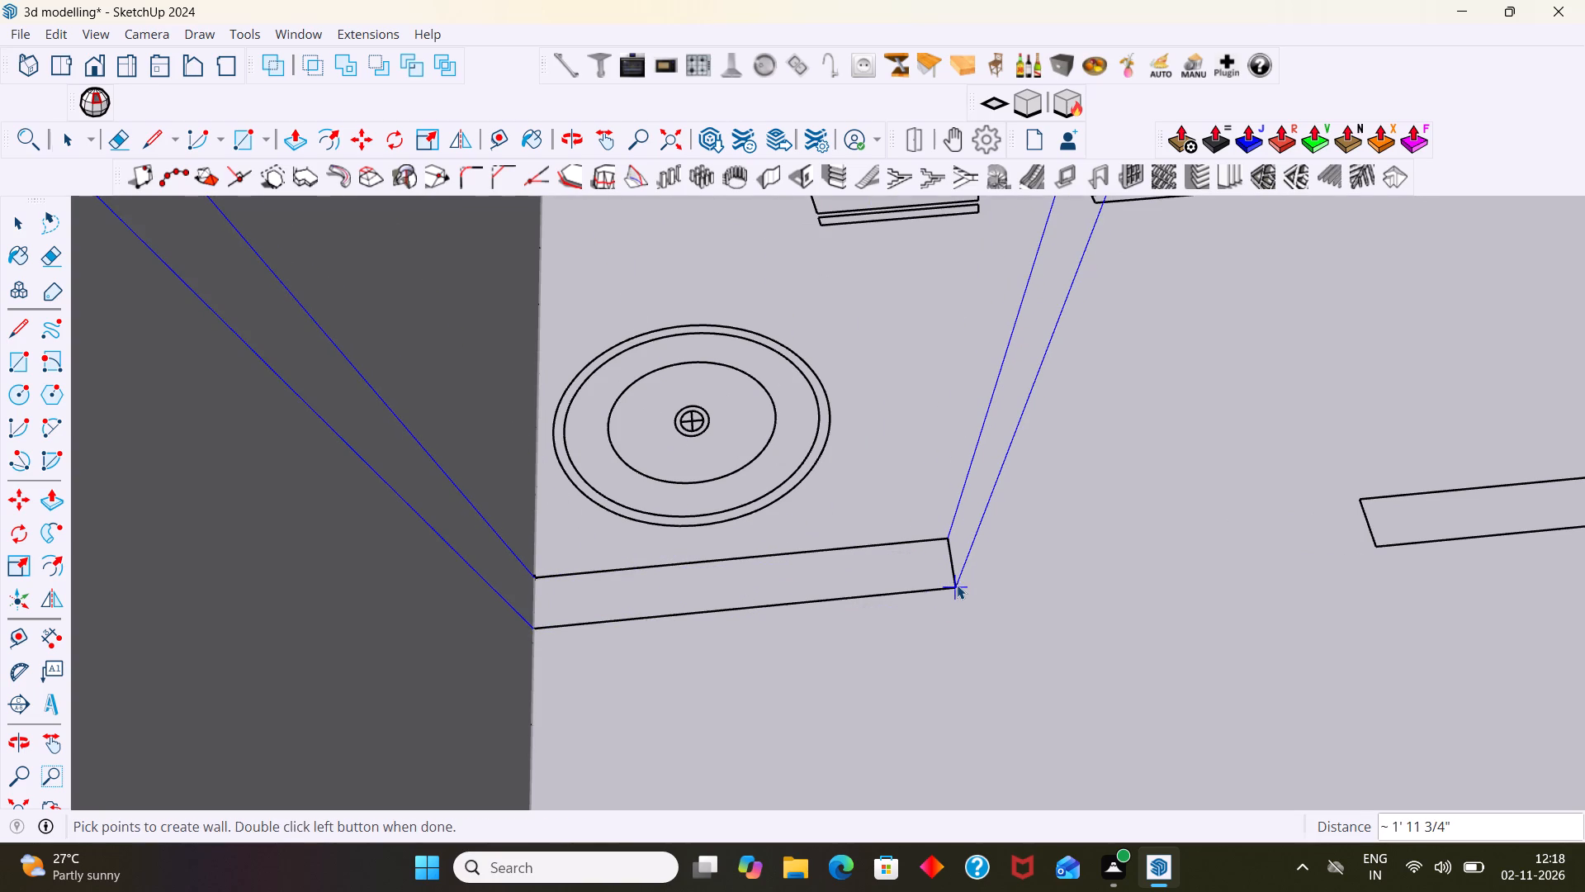
Build a second 3" thick, 10' high wall about 1' 11 3/4" long on the opposite strip, ending at the bedroom partition.
scroll(957, 585, down, 20)
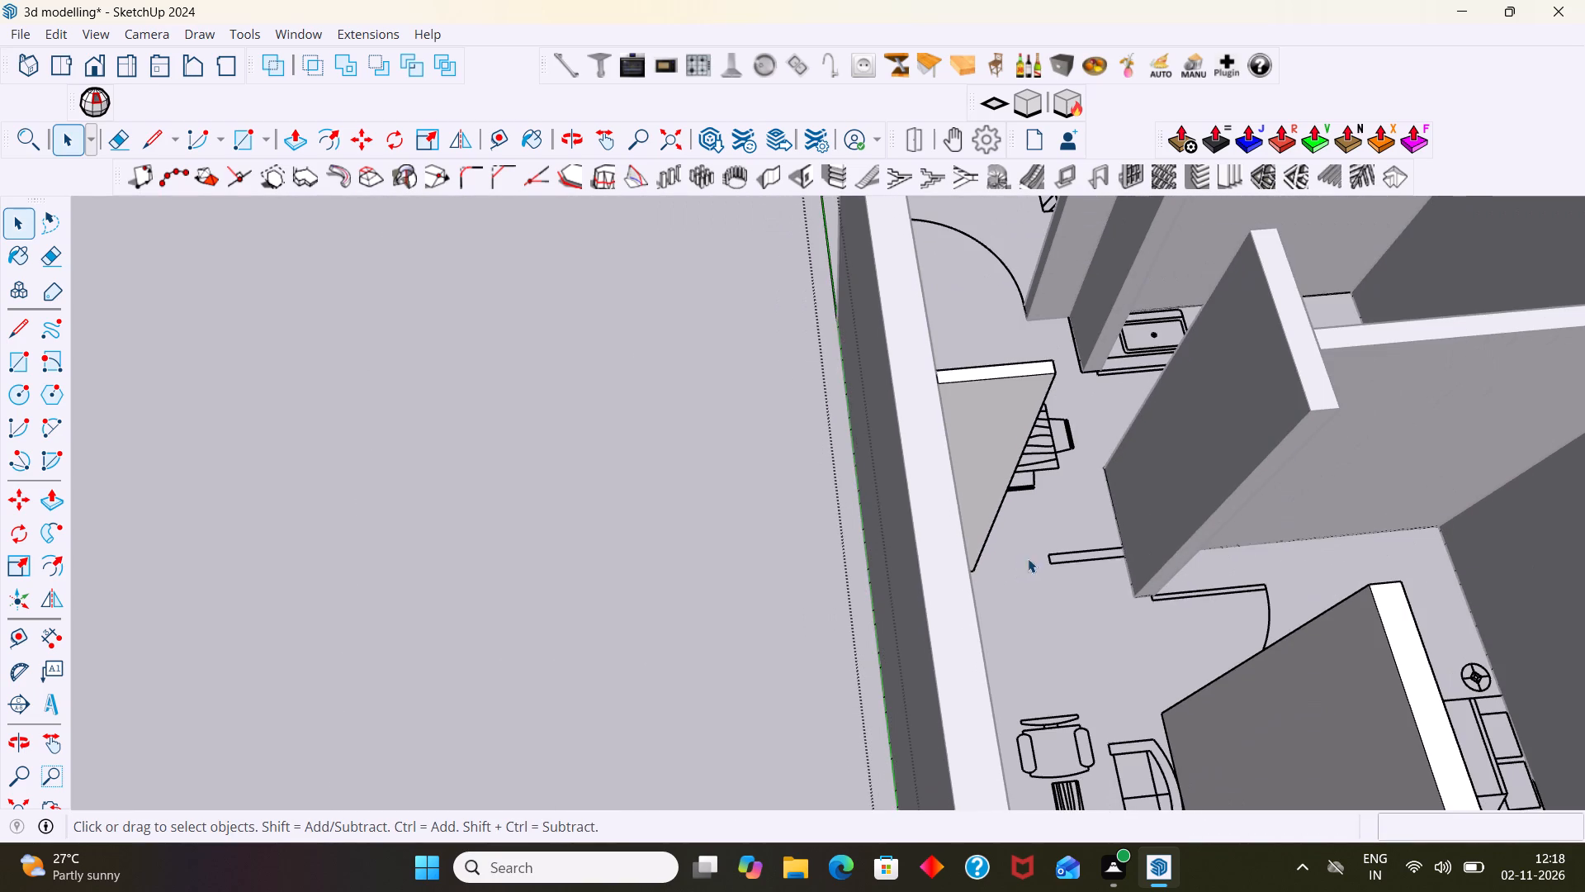
shift+middle_drag(1028, 558, 680, 611)
scroll(659, 588, down, 4)
scroll(693, 600, up, 4)
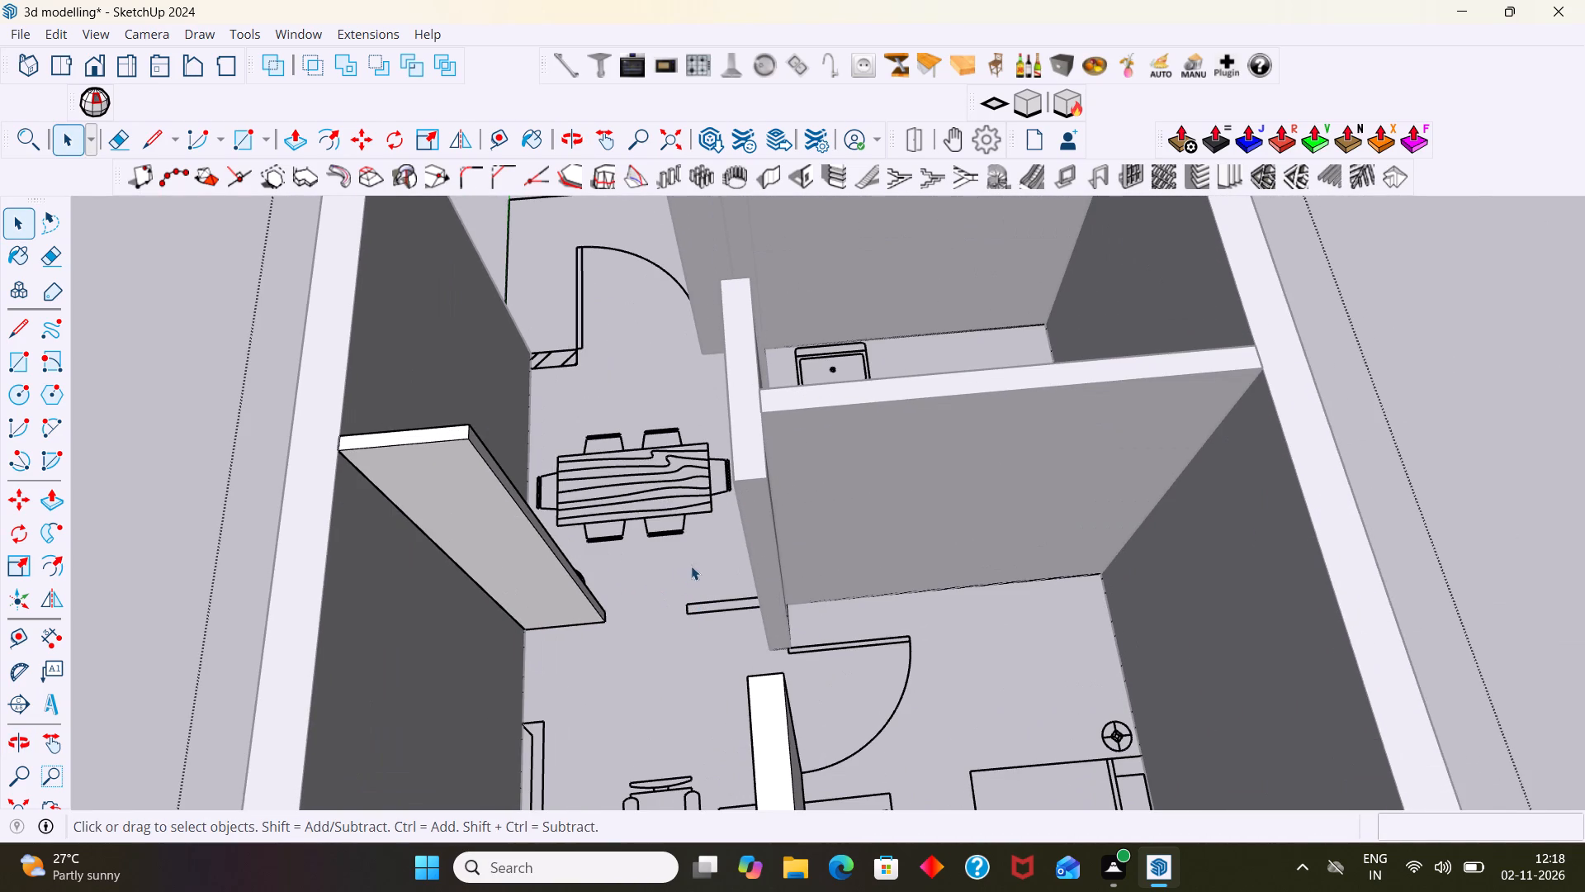
click(767, 183)
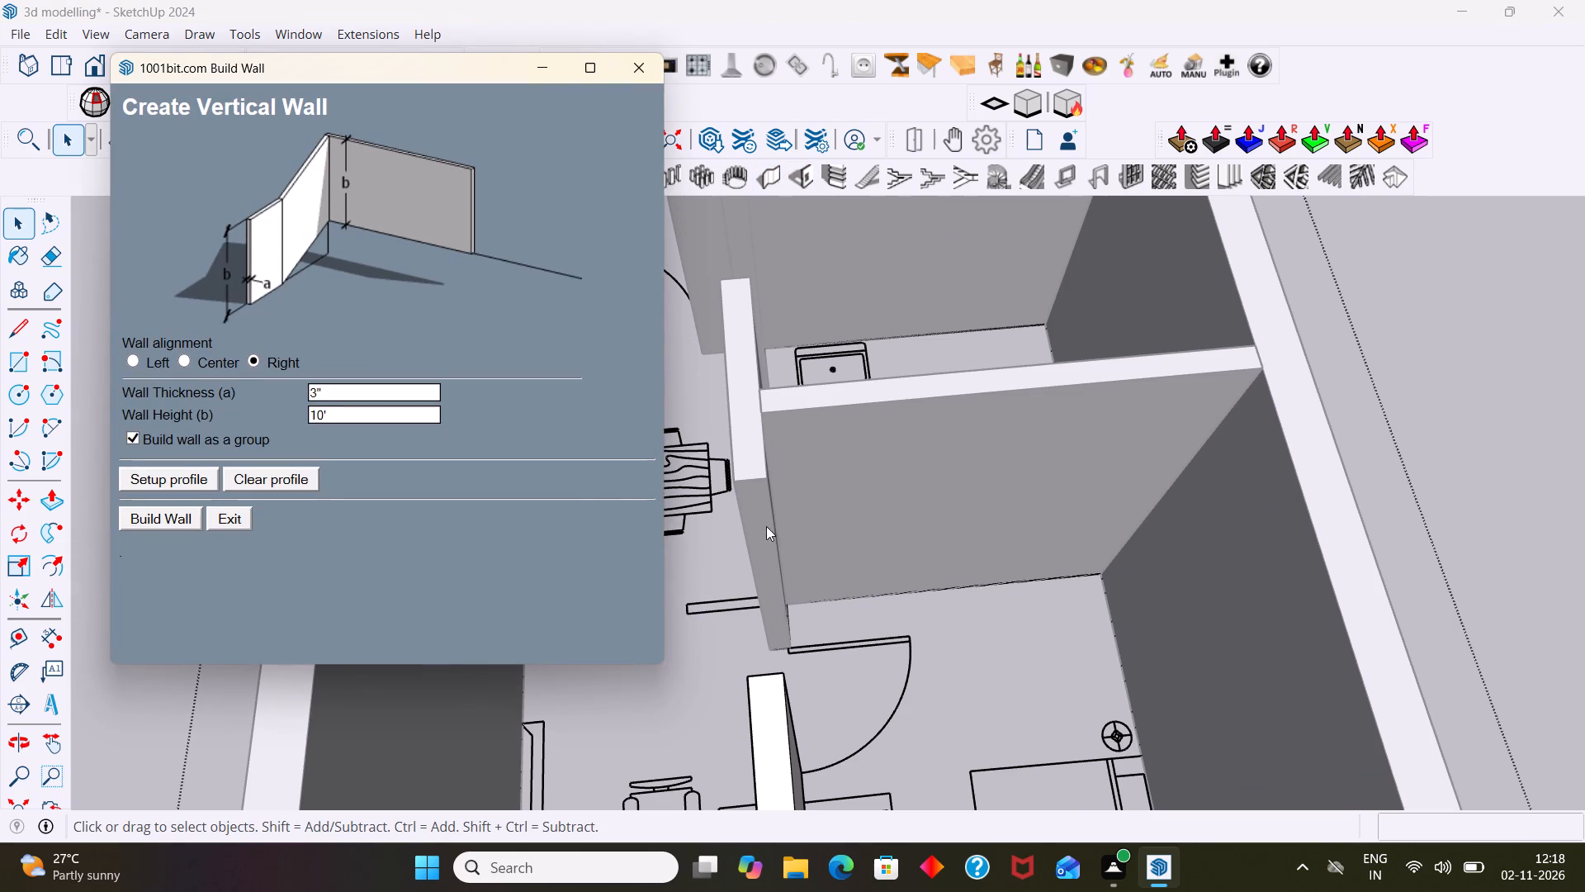
click(182, 517)
scroll(646, 566, up, 1)
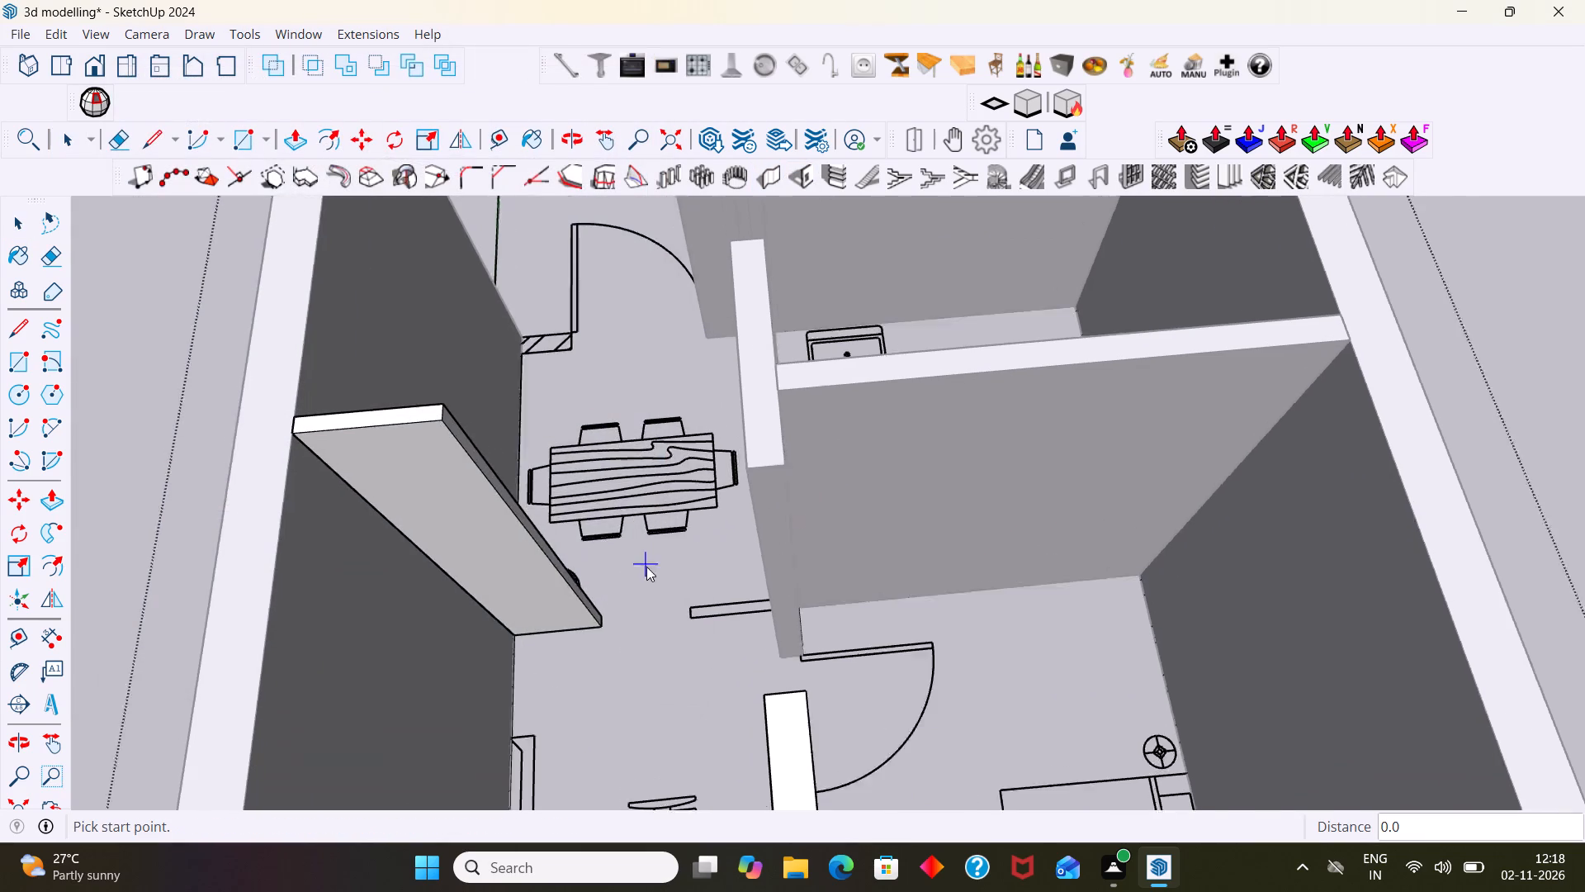
scroll(646, 567, up, 9)
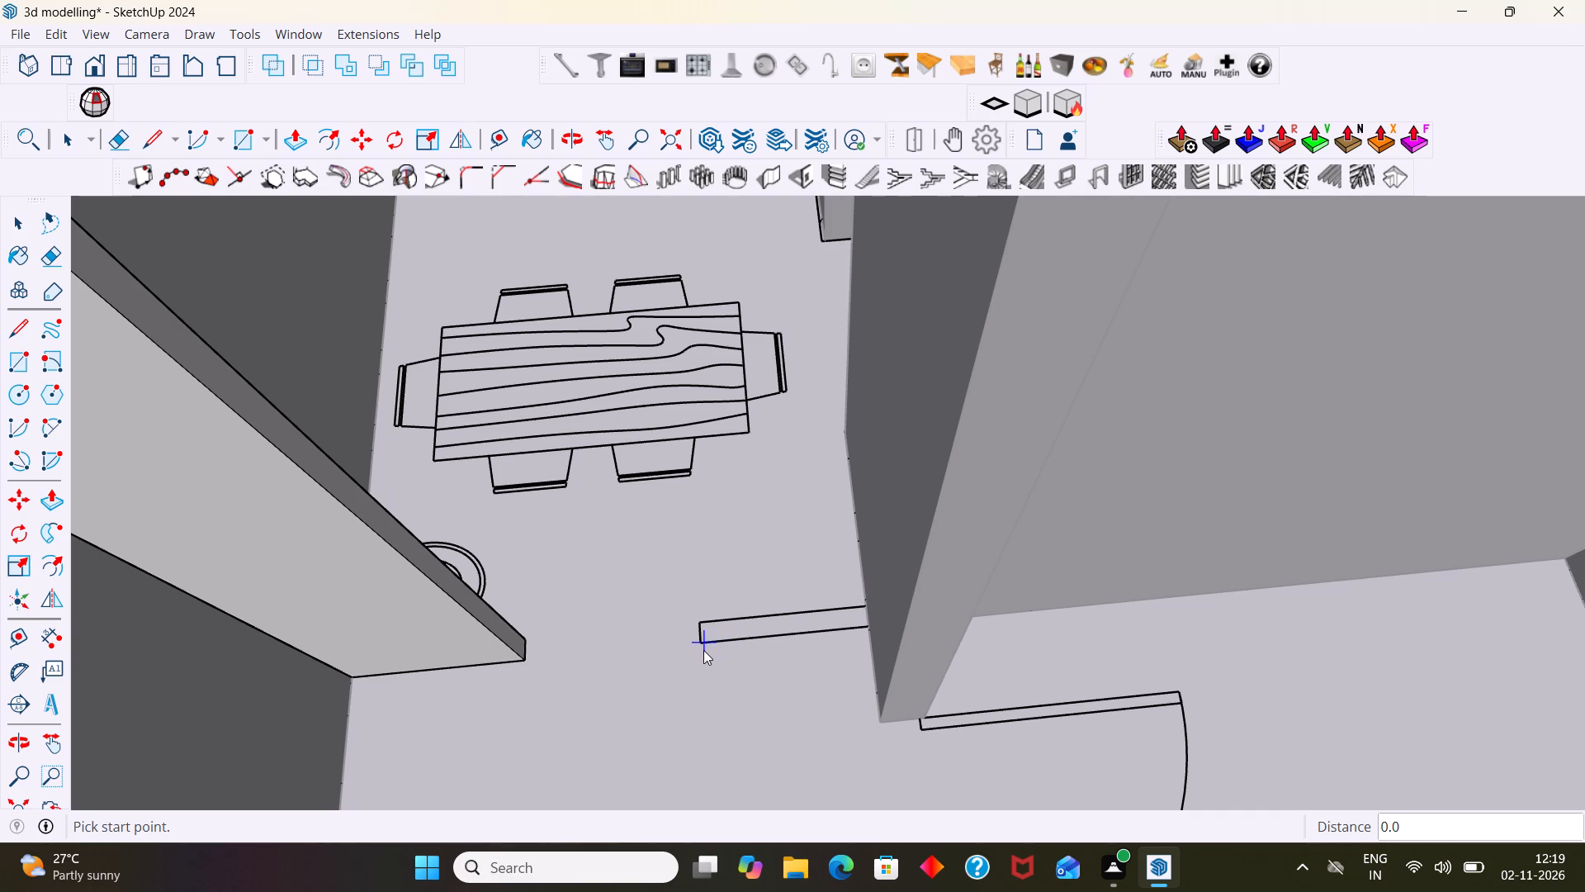
scroll(706, 643, up, 4)
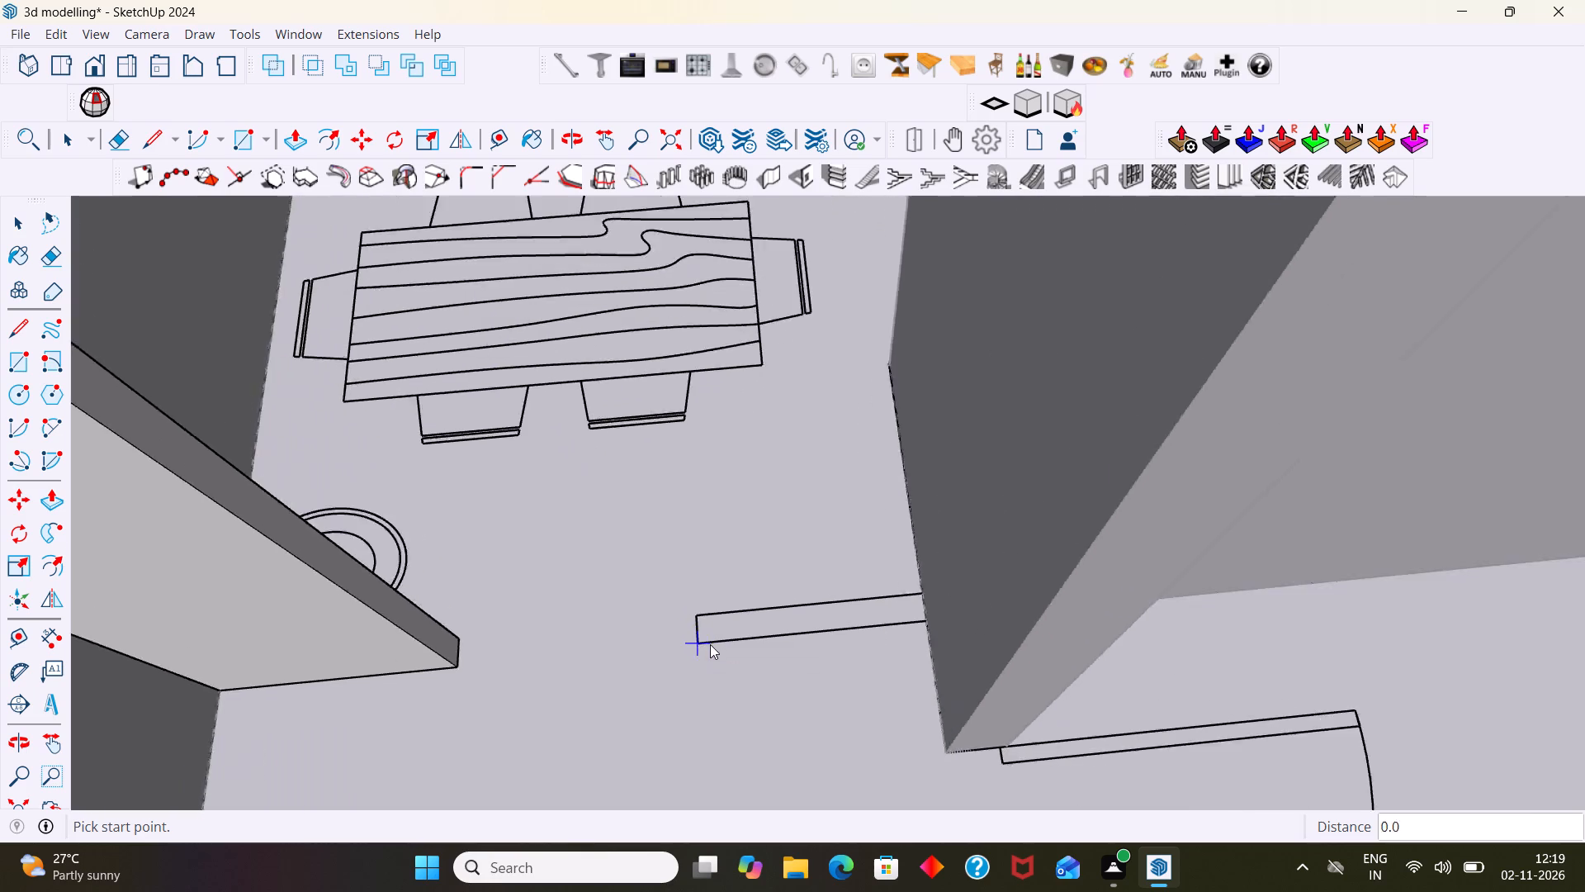
scroll(710, 644, up, 5)
click(685, 645)
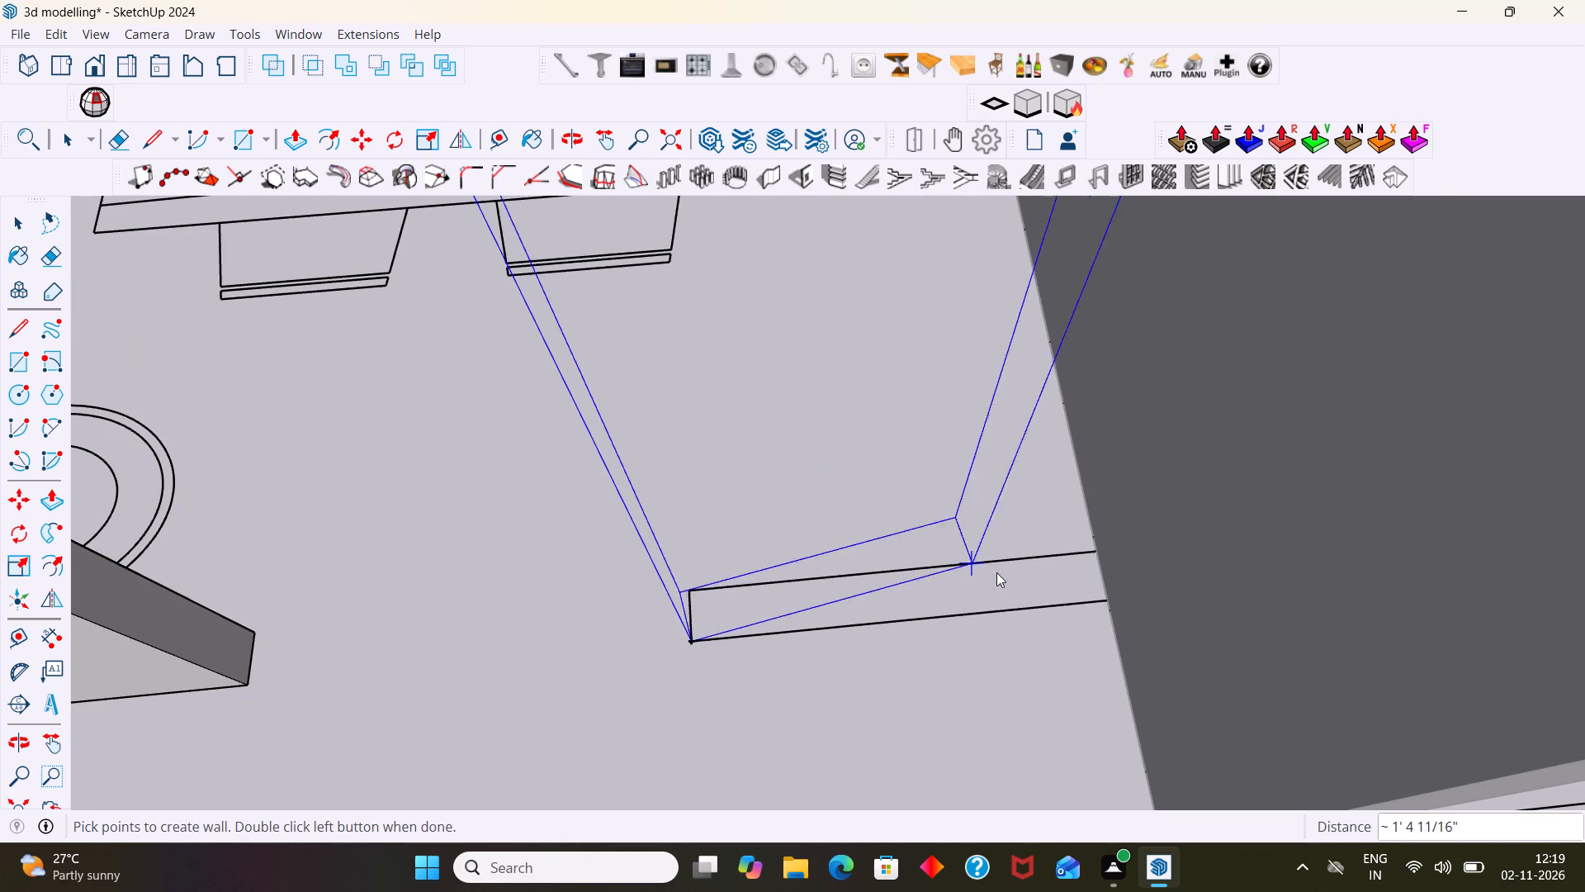
click(1114, 601)
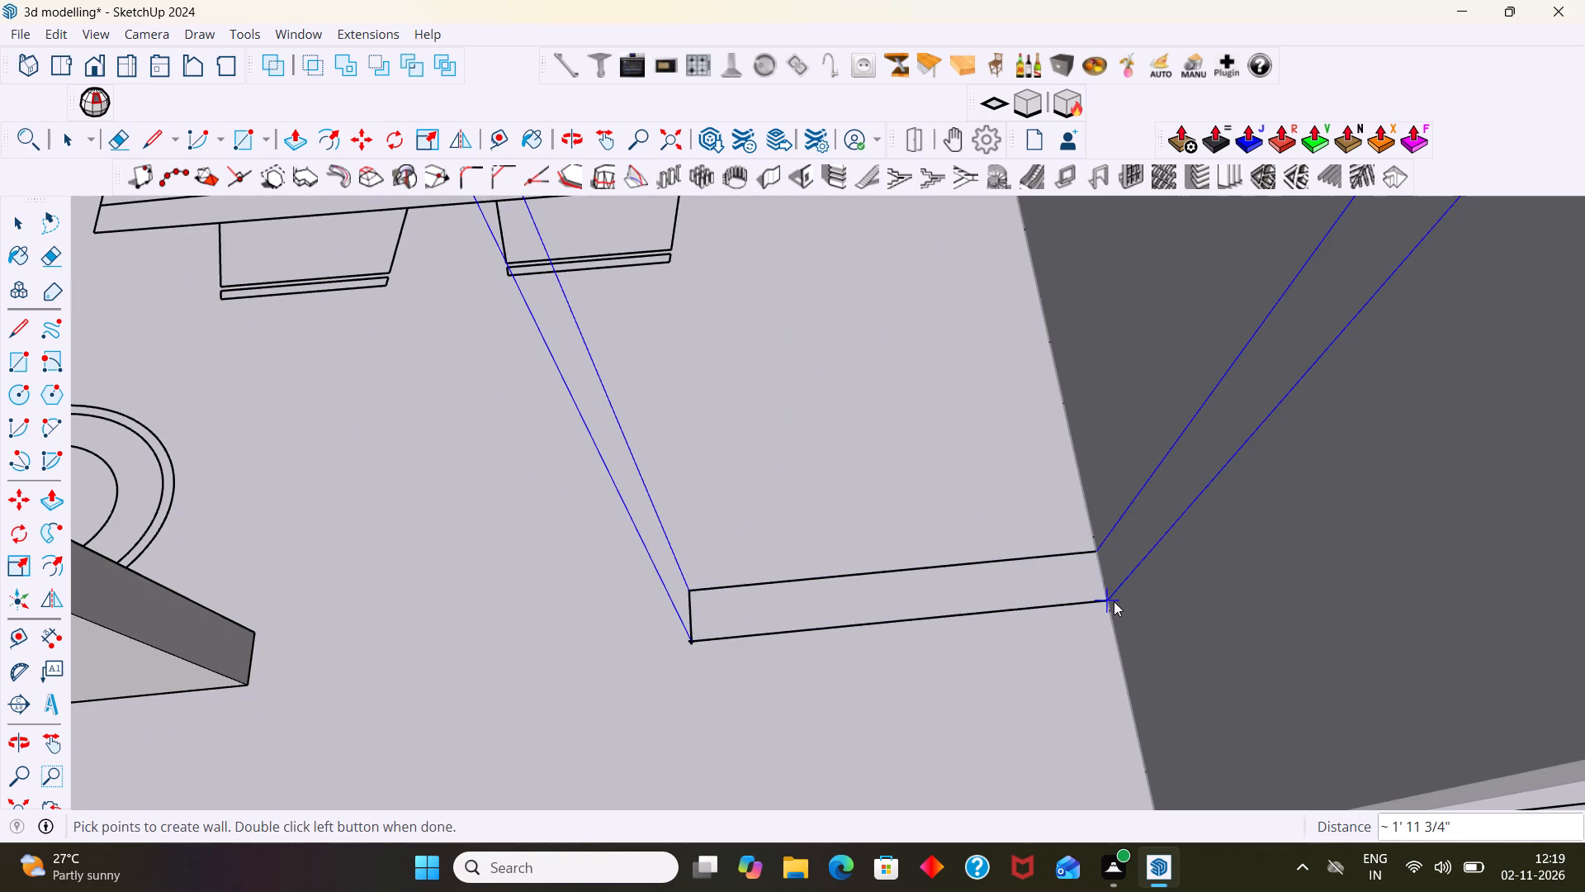
double_click(1114, 601)
scroll(1114, 602, down, 20)
scroll(1114, 602, down, 8)
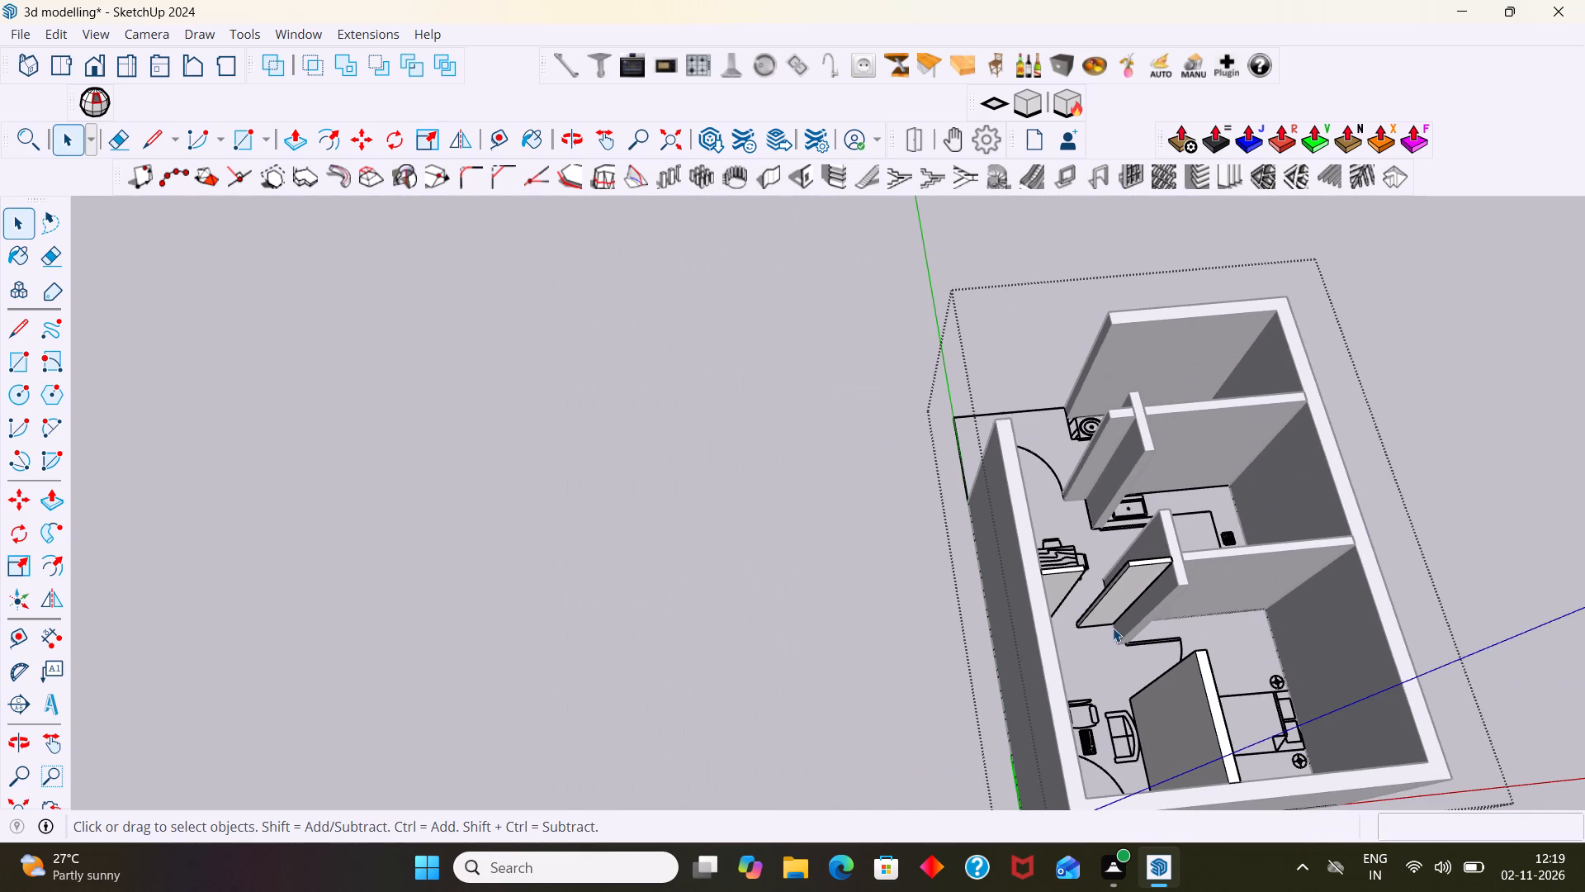
key(space)
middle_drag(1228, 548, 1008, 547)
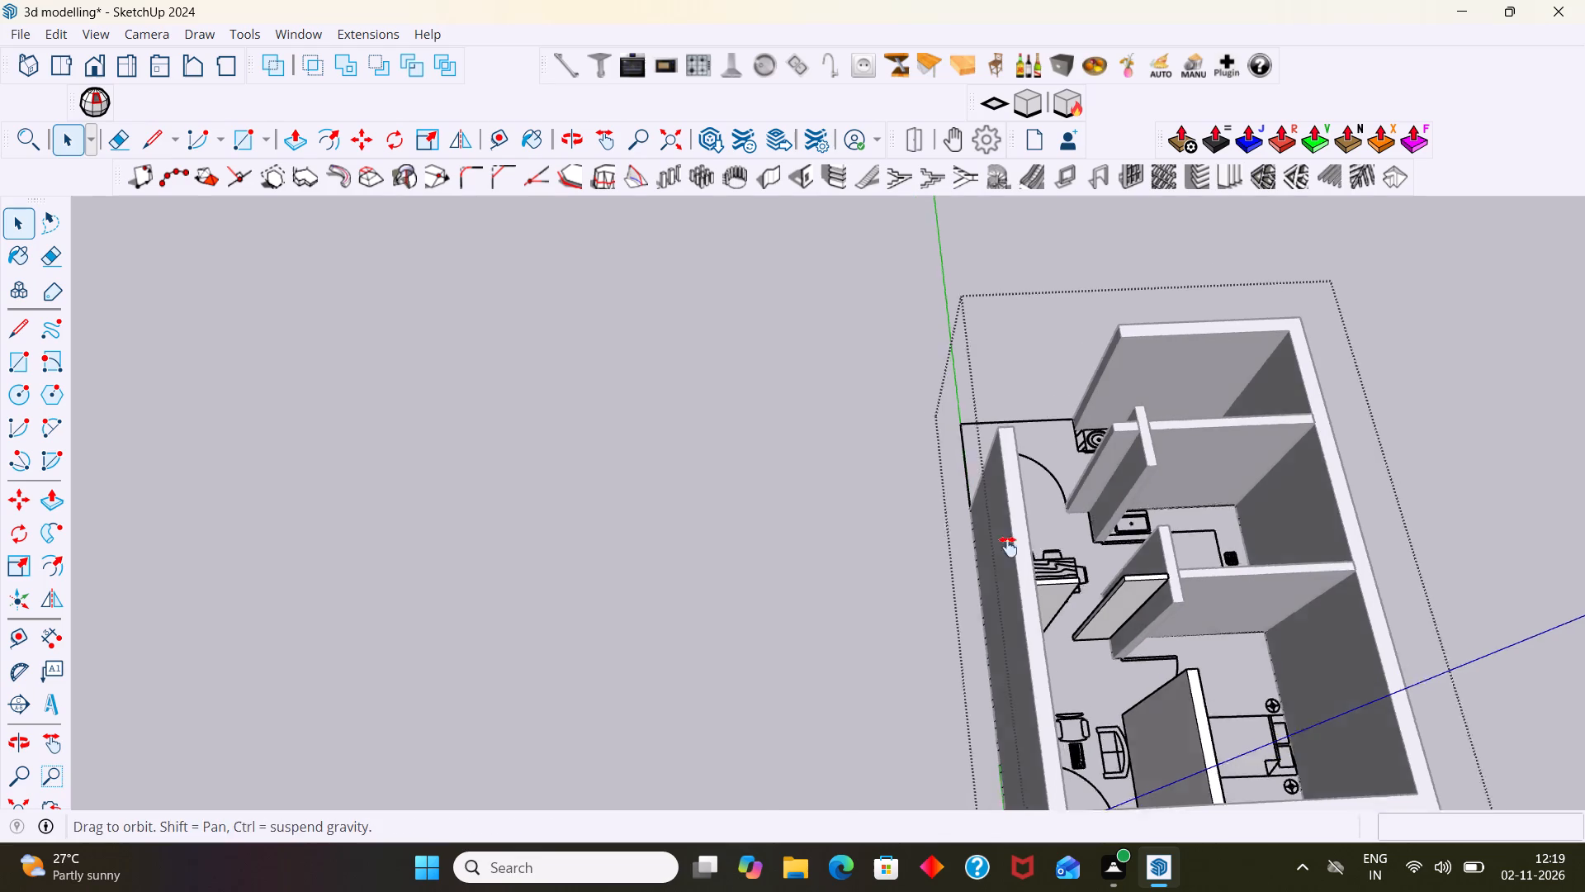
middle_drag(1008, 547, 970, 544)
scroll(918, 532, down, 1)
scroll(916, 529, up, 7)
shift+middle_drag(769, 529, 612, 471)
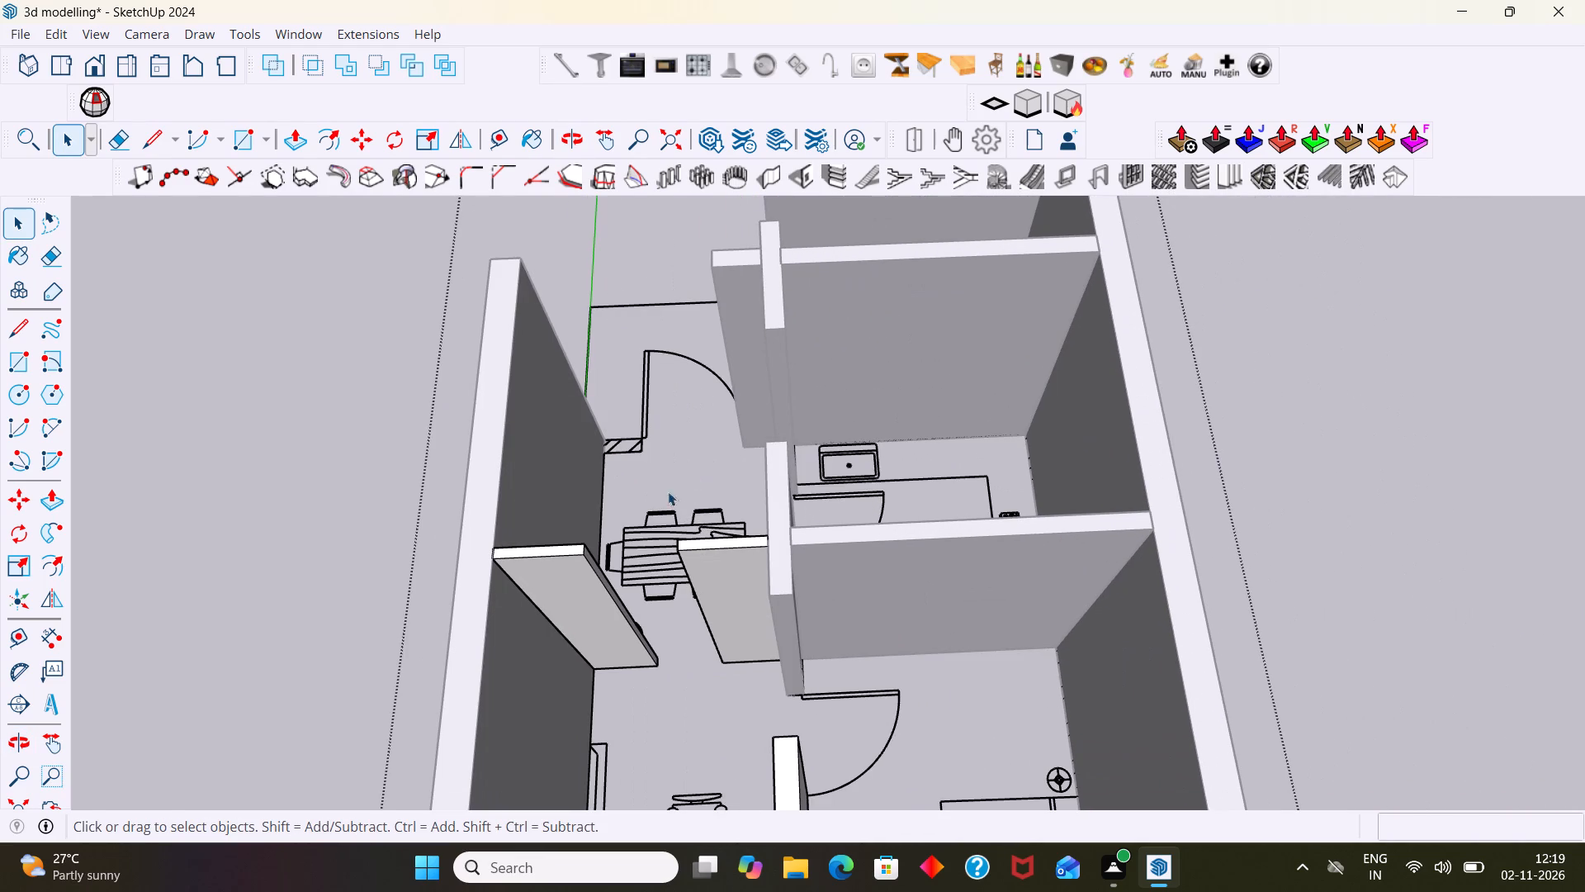
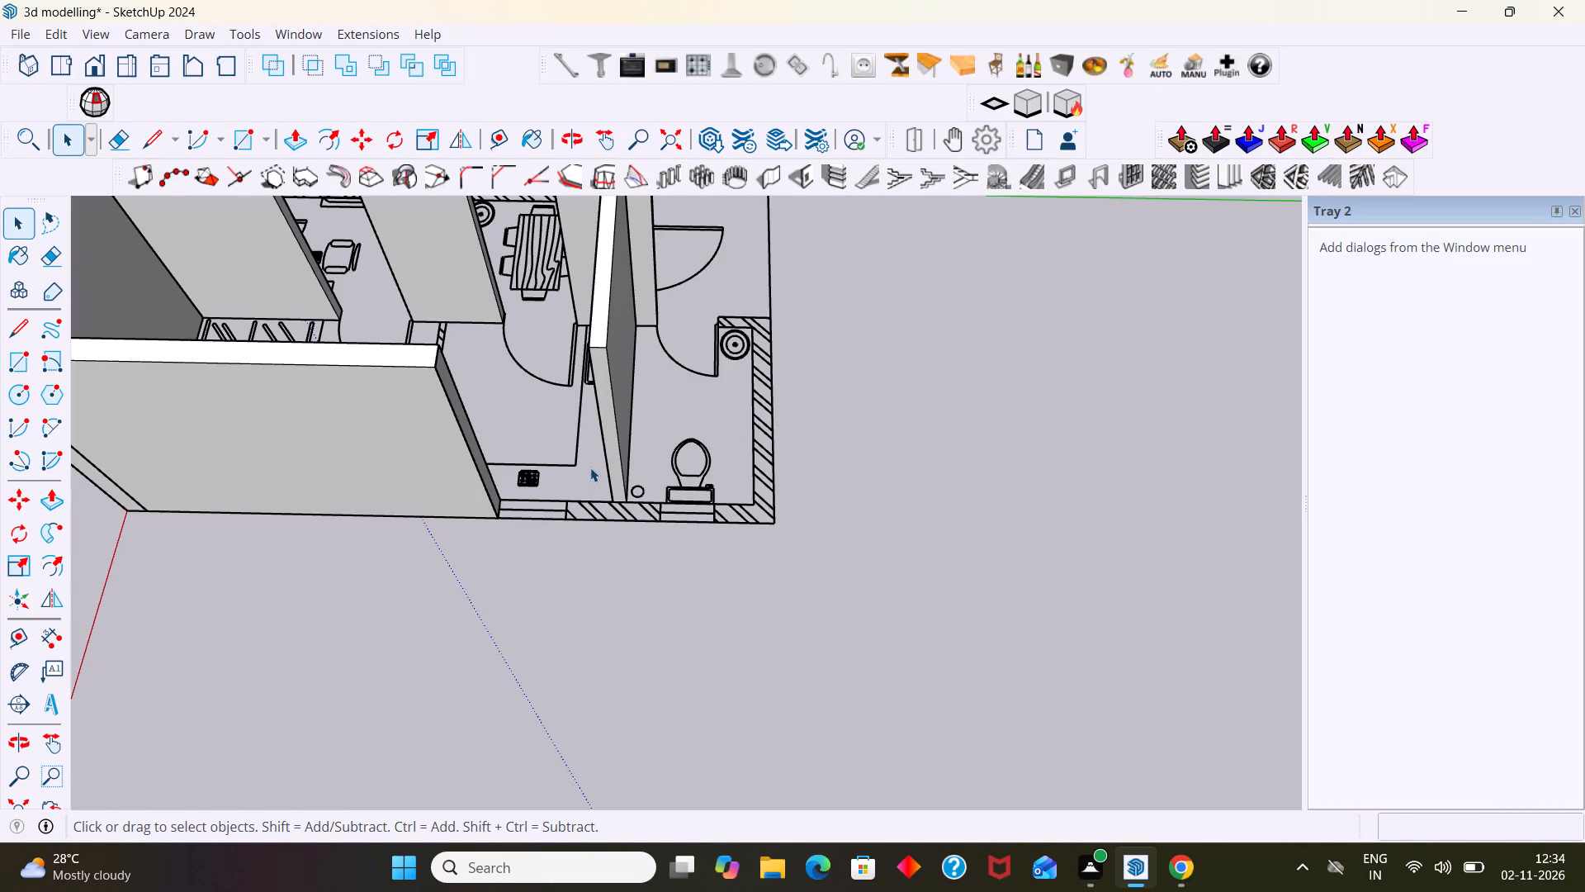
Undo the partial outer wall running along the bedroom side up to the kitchen window.
shift+middle_drag(590, 467, 475, 475)
scroll(559, 483, down, 7)
middle_drag(699, 457, 627, 462)
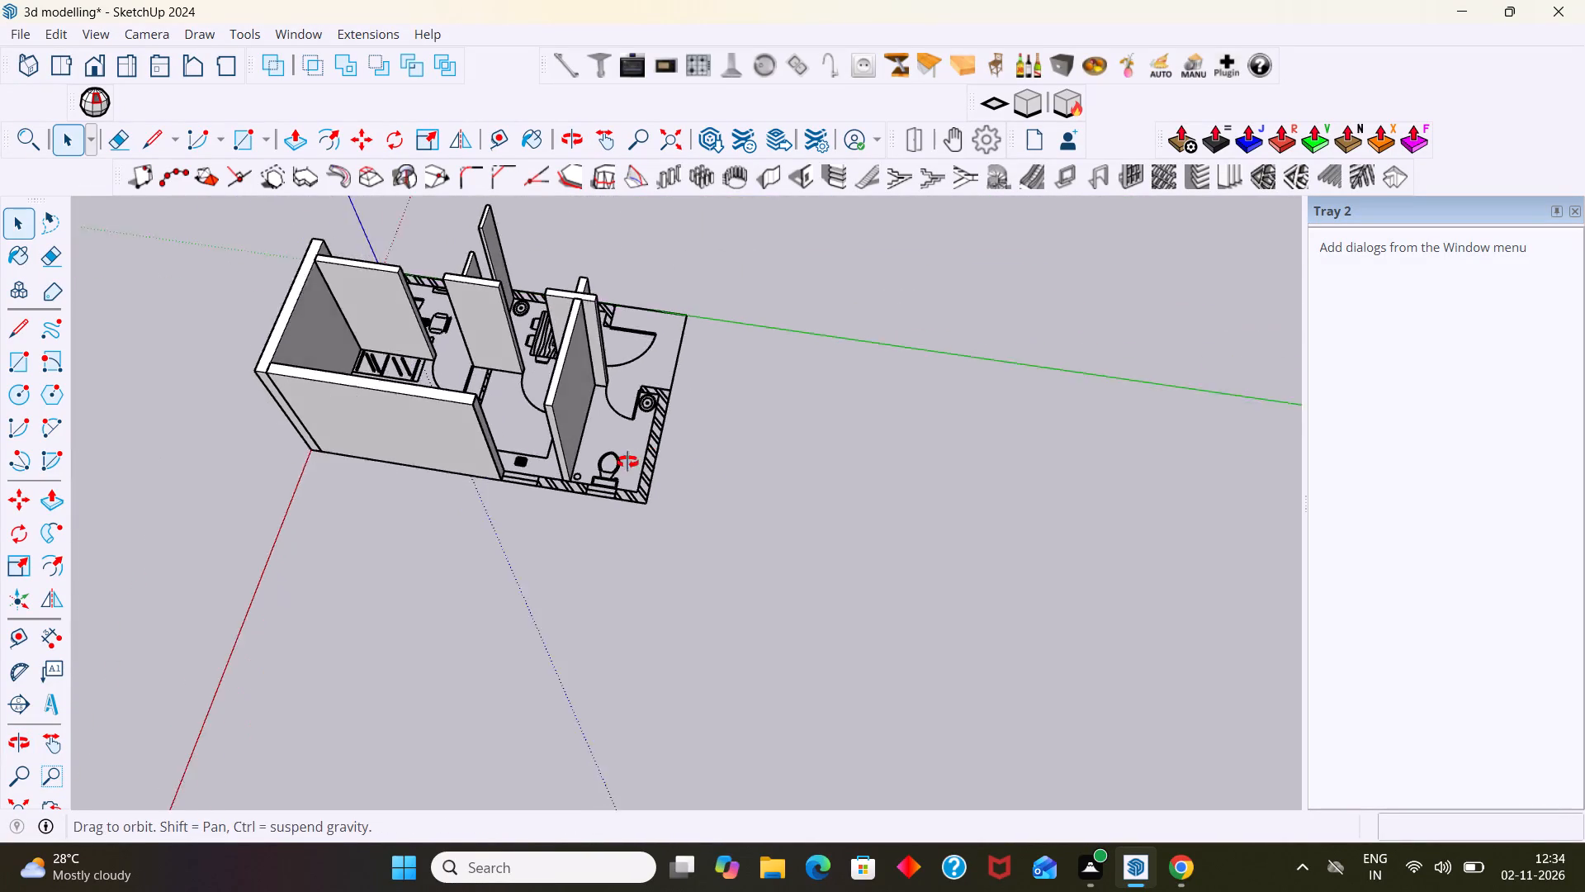
middle_drag(627, 462, 597, 475)
scroll(597, 475, up, 11)
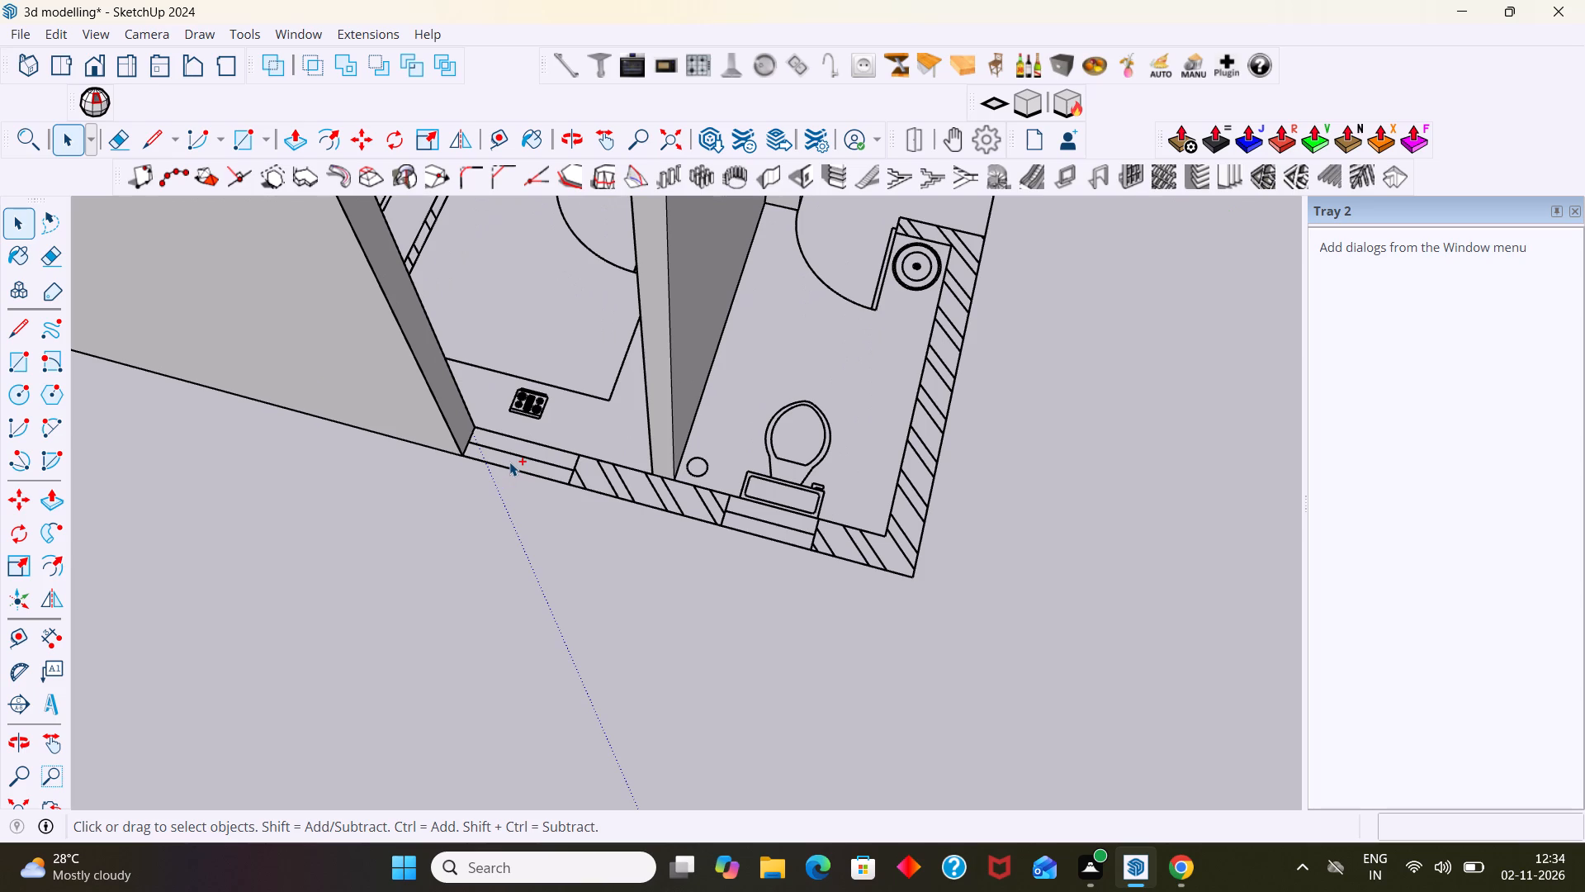
key(ctrl+z)
key(ctrl+z)
key(ctrl+z)
key(ctrl+z)
key(ctrl+z)
key(ctrl+z)
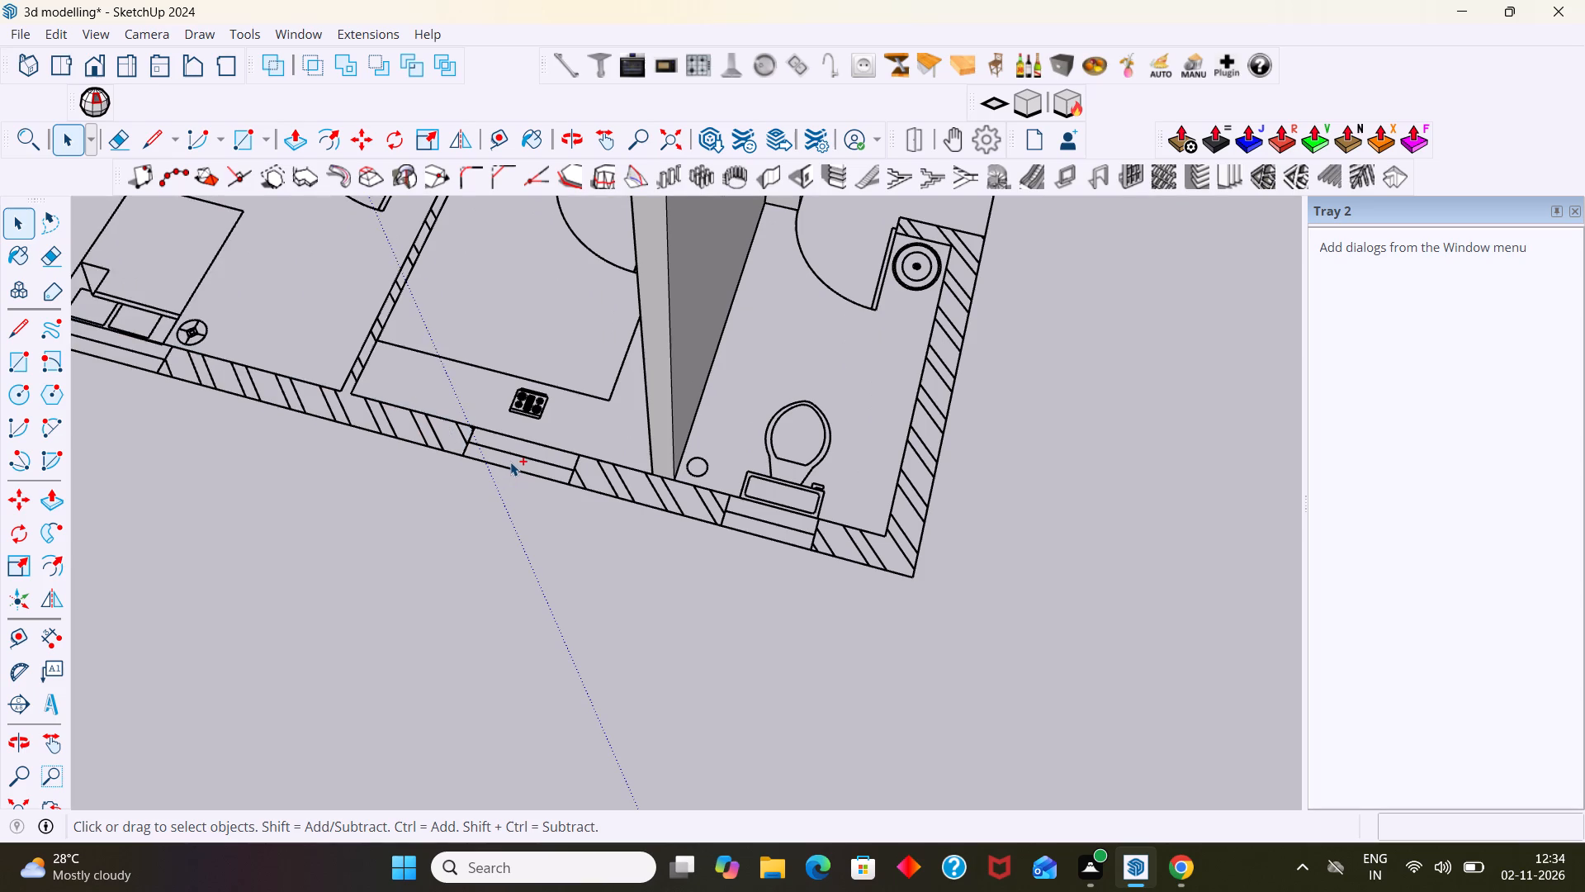
Build a 9" thick, 10' high wall 23' 3" long along the outer bedroom, kitchen and toilet side, ending at the toilet's outer corner.
scroll(507, 472, down, 10)
shift+middle_drag(447, 476, 636, 442)
scroll(561, 448, down, 1)
middle_drag(614, 464, 729, 458)
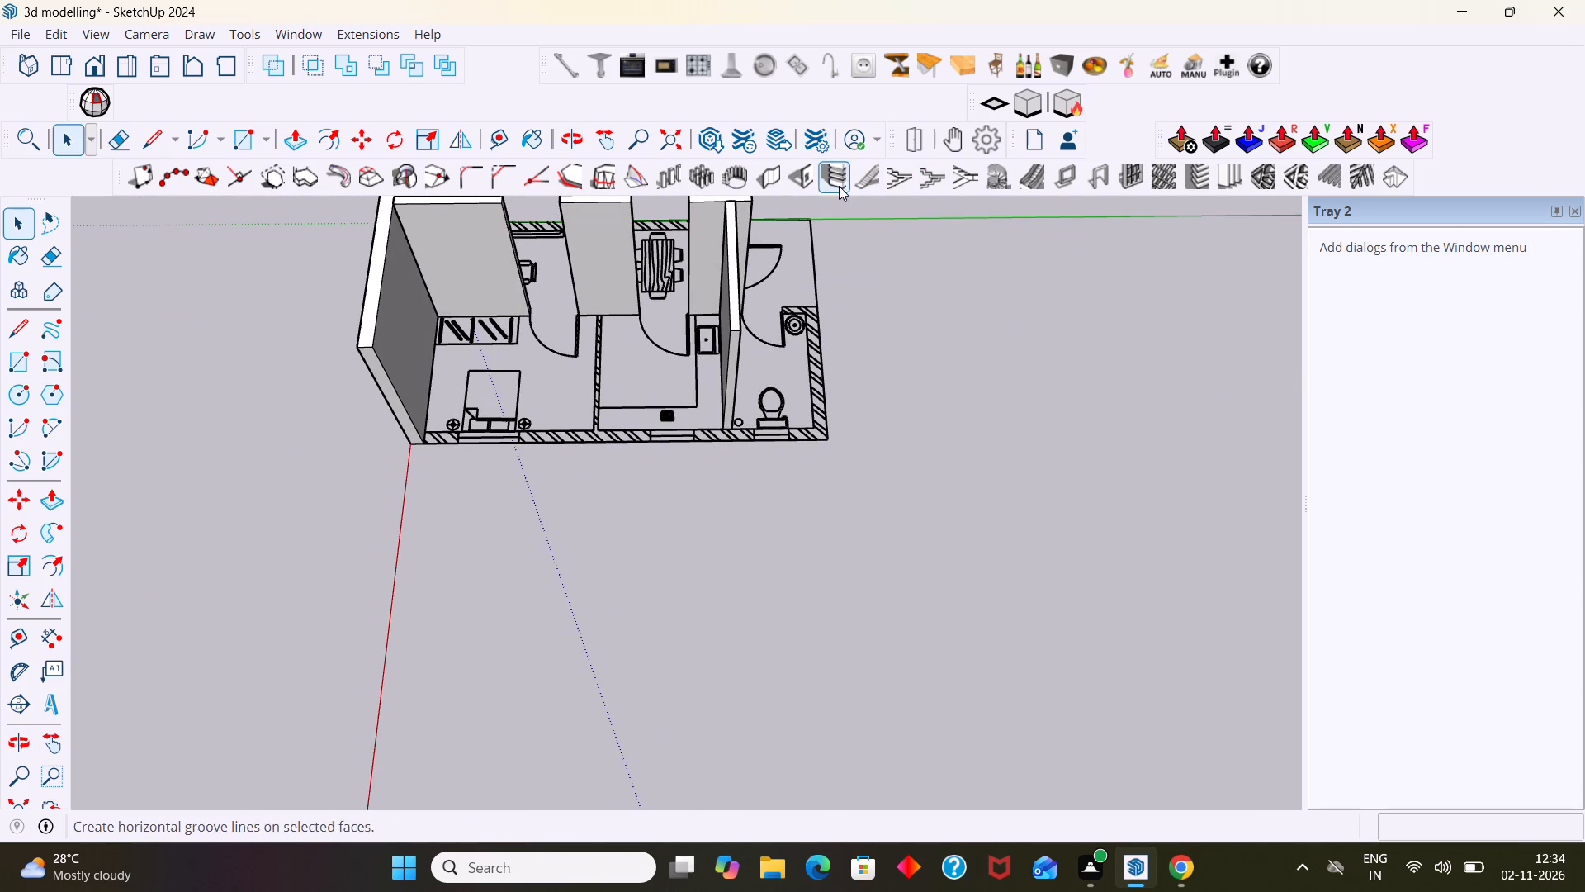
click(767, 181)
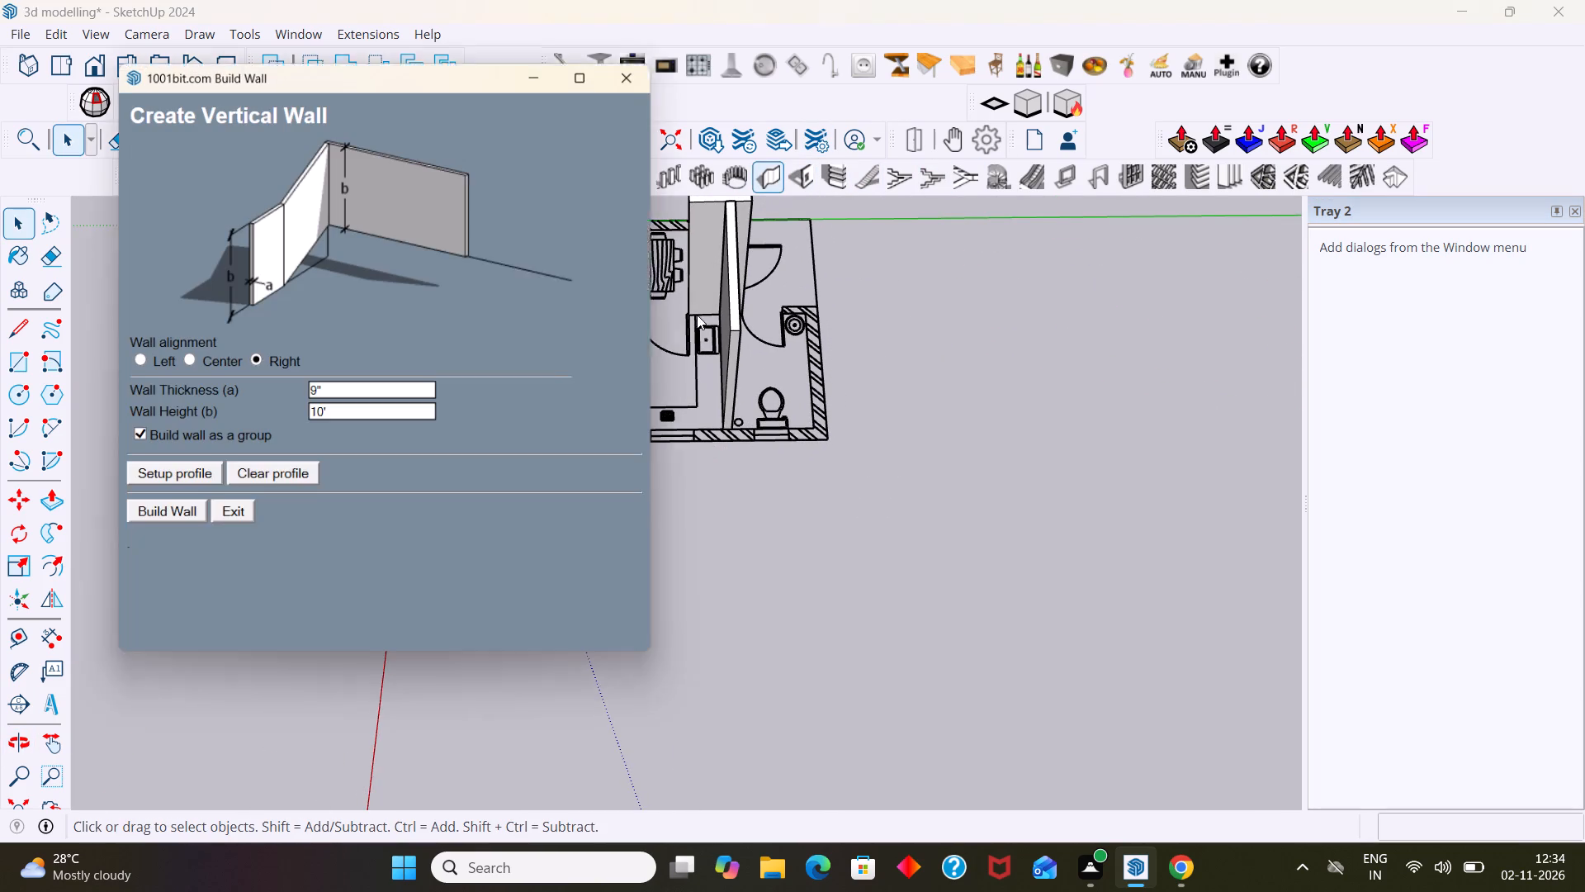
click(140, 520)
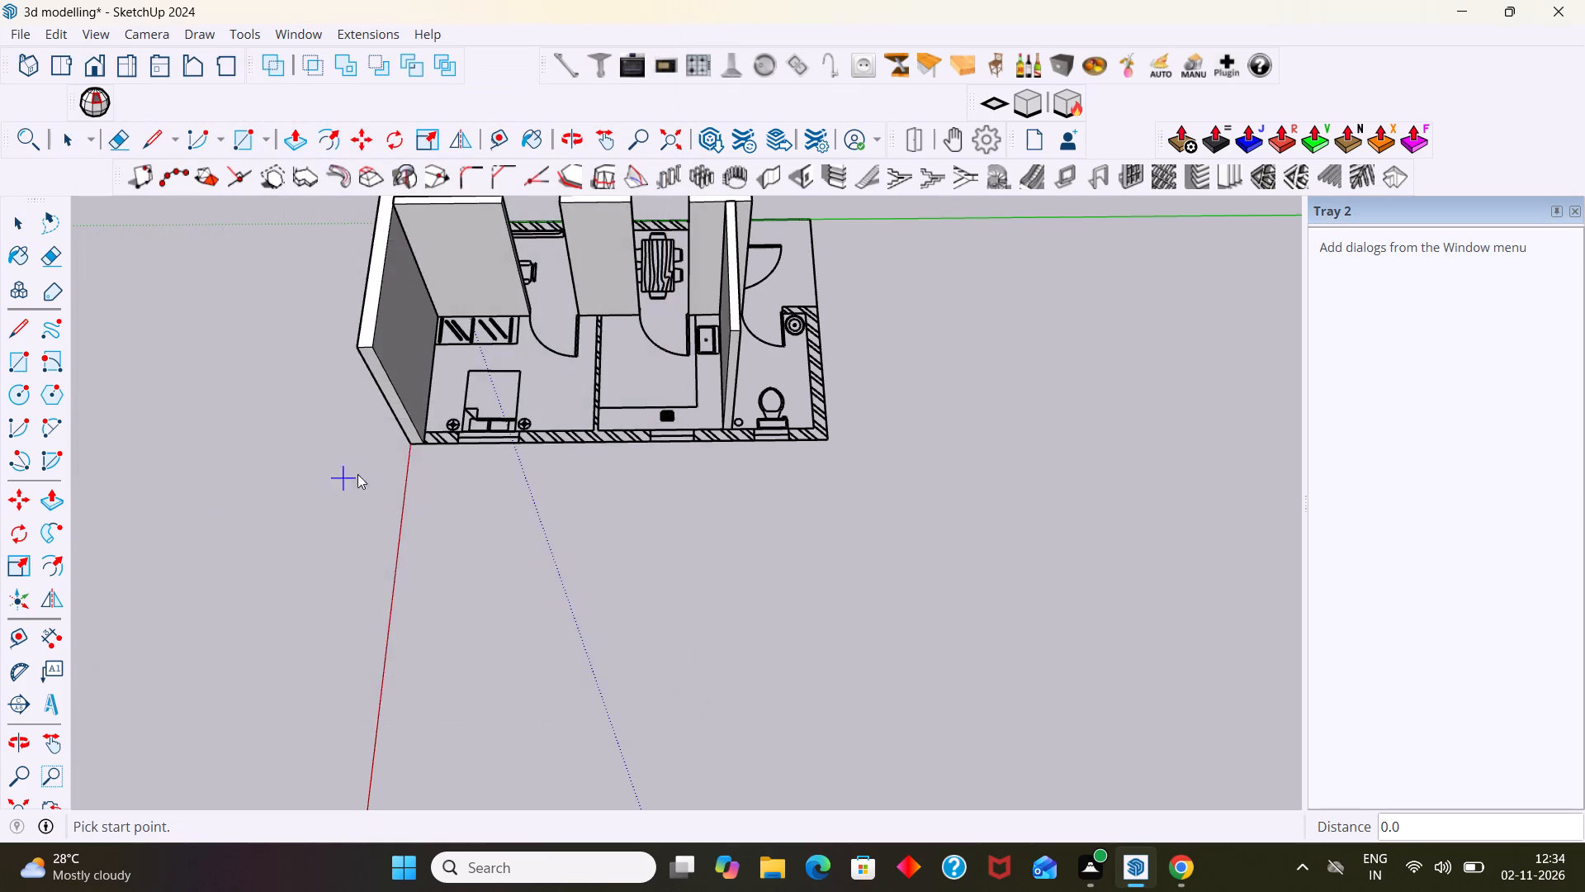
scroll(441, 429, up, 12)
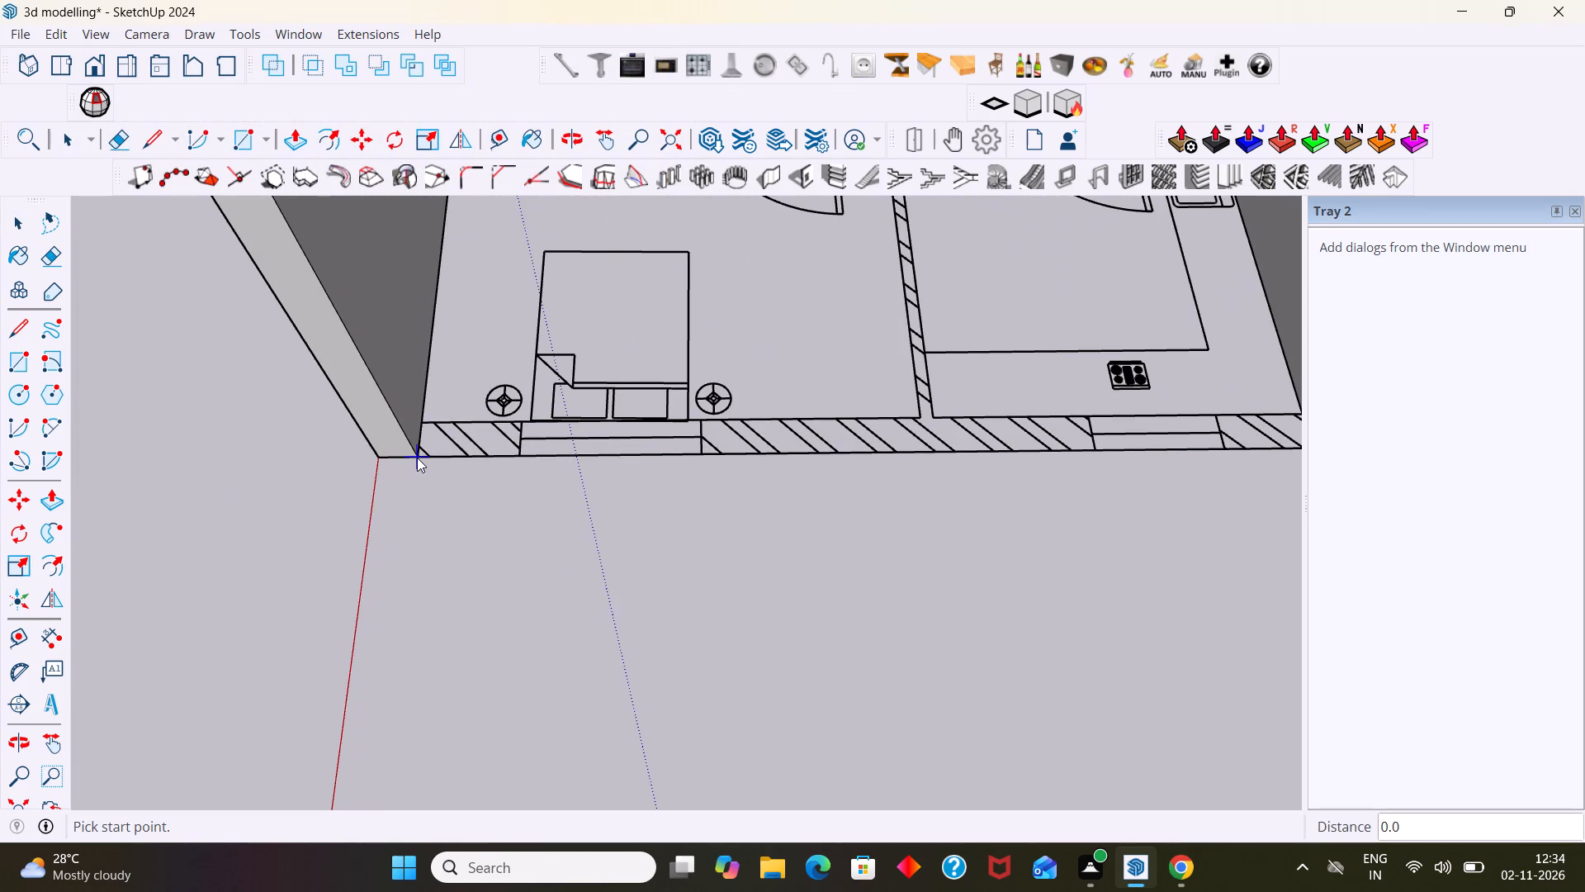
click(417, 458)
scroll(830, 459, down, 4)
shift+middle_drag(840, 456, 523, 400)
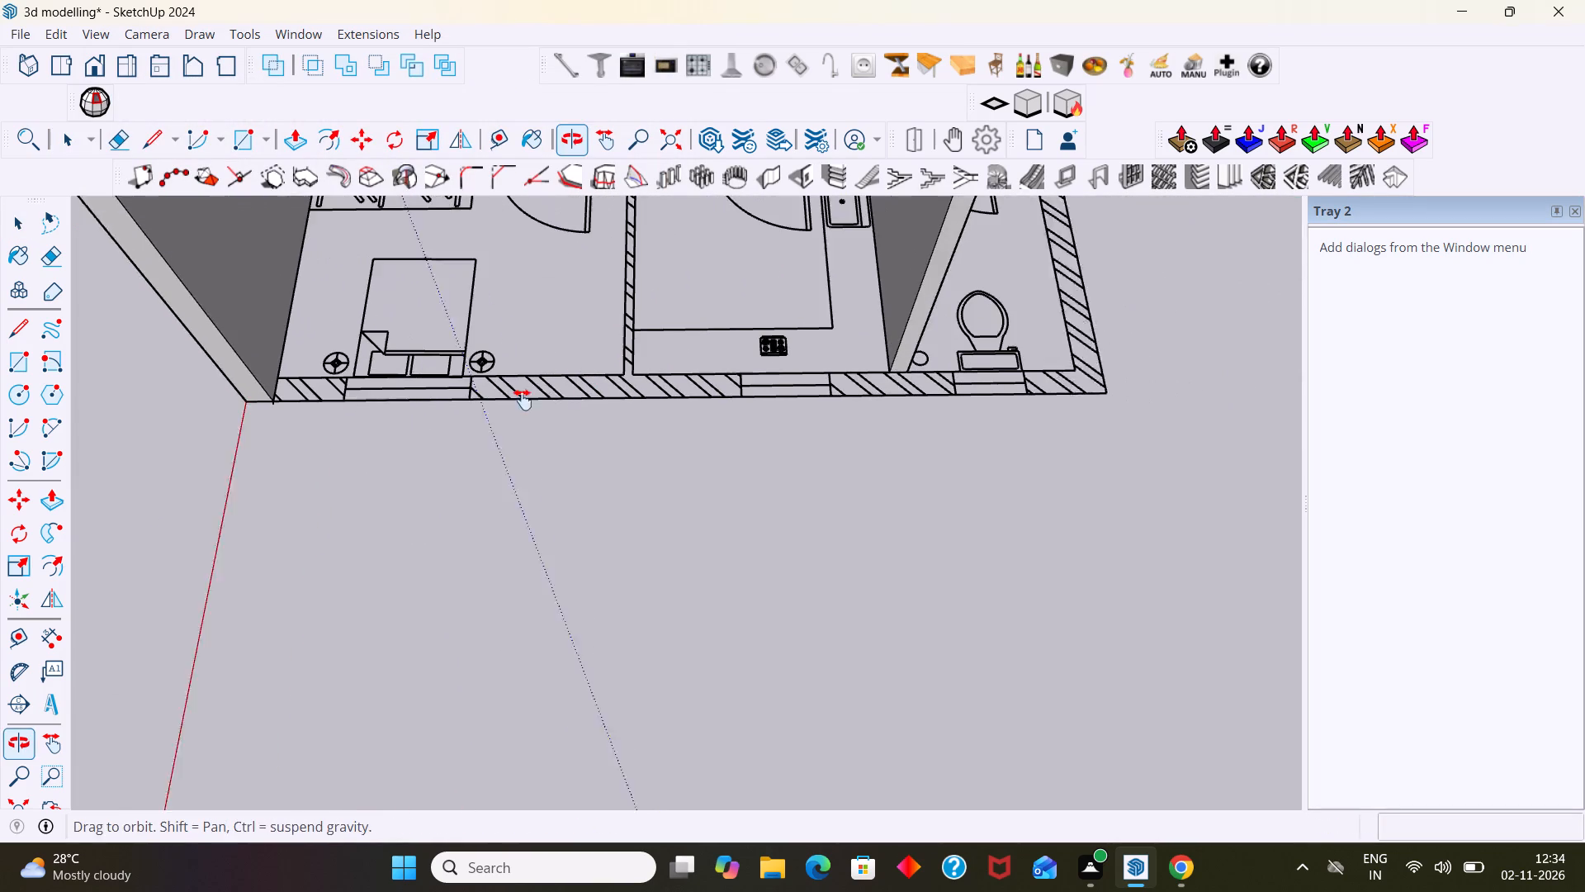
shift+middle_drag(523, 400, 520, 400)
scroll(942, 396, up, 7)
middle_drag(971, 399, 703, 425)
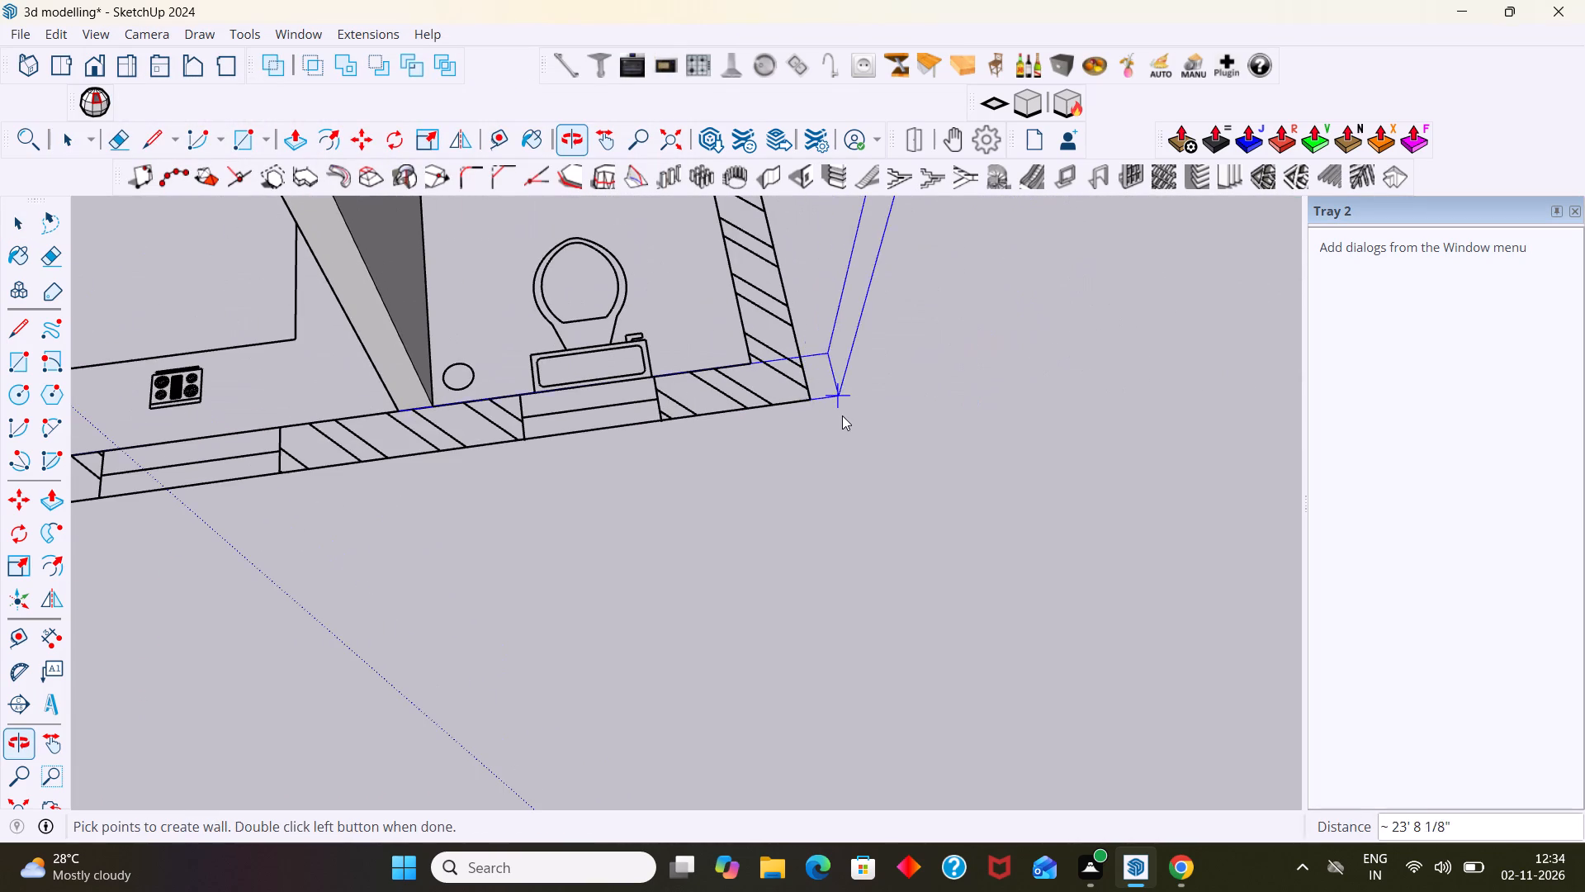
click(811, 406)
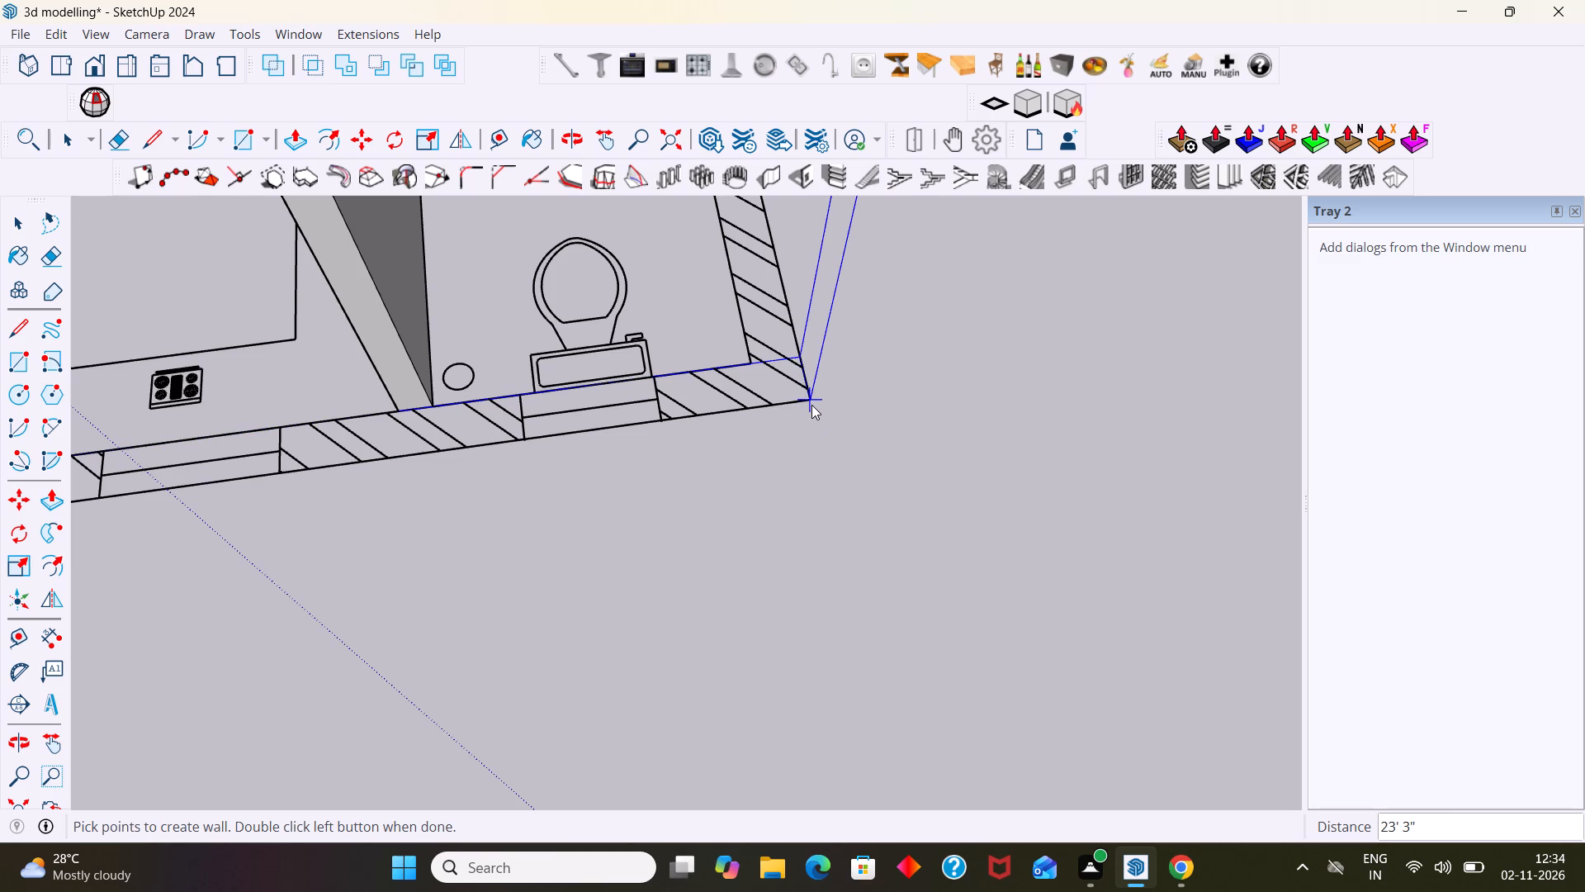
double_click(811, 405)
Build a 9" thick, 10' high wall 8' 6" long along the toilet's end strip, from the new wall to the strip's far corner.
scroll(815, 403, down, 20)
scroll(815, 403, down, 1)
middle_drag(914, 425, 903, 423)
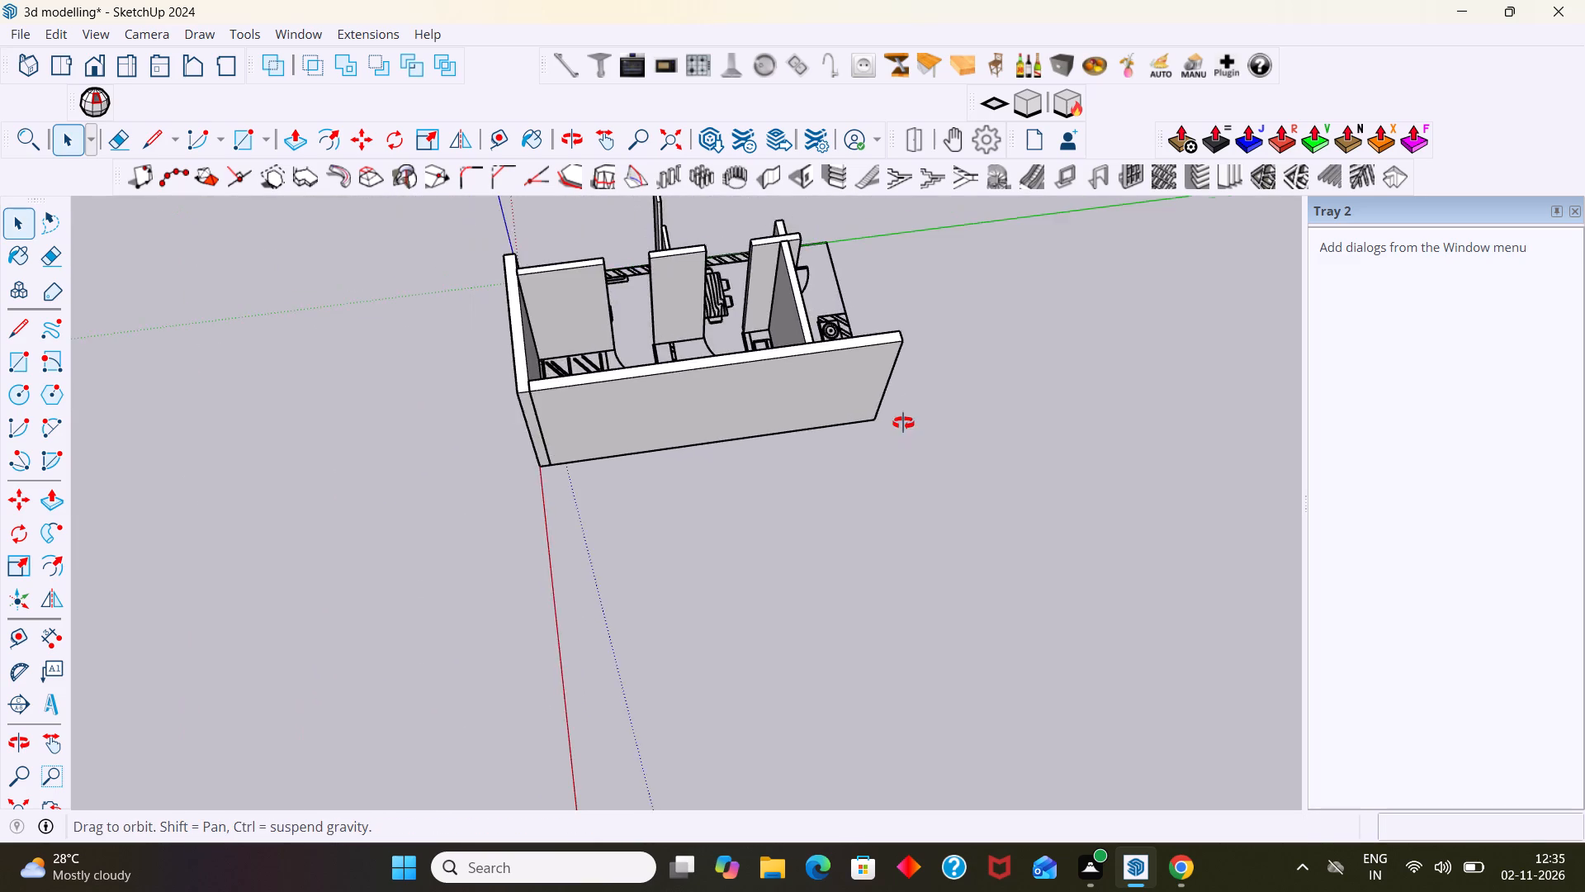
middle_drag(903, 423, 523, 434)
scroll(852, 470, down, 1)
shift+middle_drag(864, 468, 556, 373)
scroll(652, 447, up, 4)
middle_drag(655, 470, 588, 379)
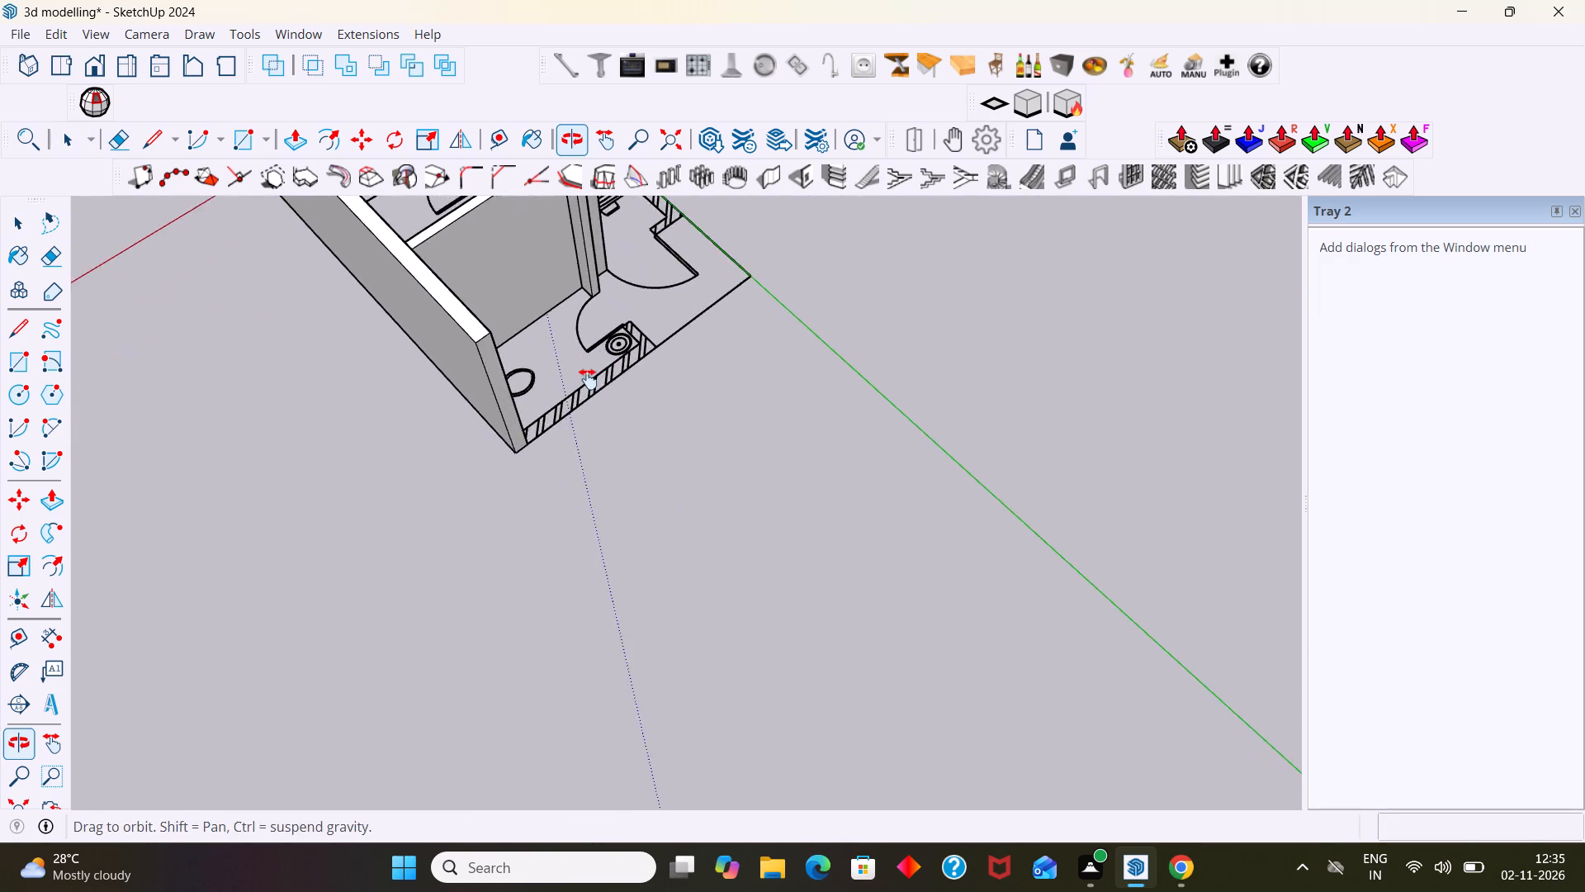
middle_drag(588, 379, 587, 377)
scroll(602, 418, up, 6)
middle_drag(603, 465, 365, 510)
scroll(718, 451, down, 6)
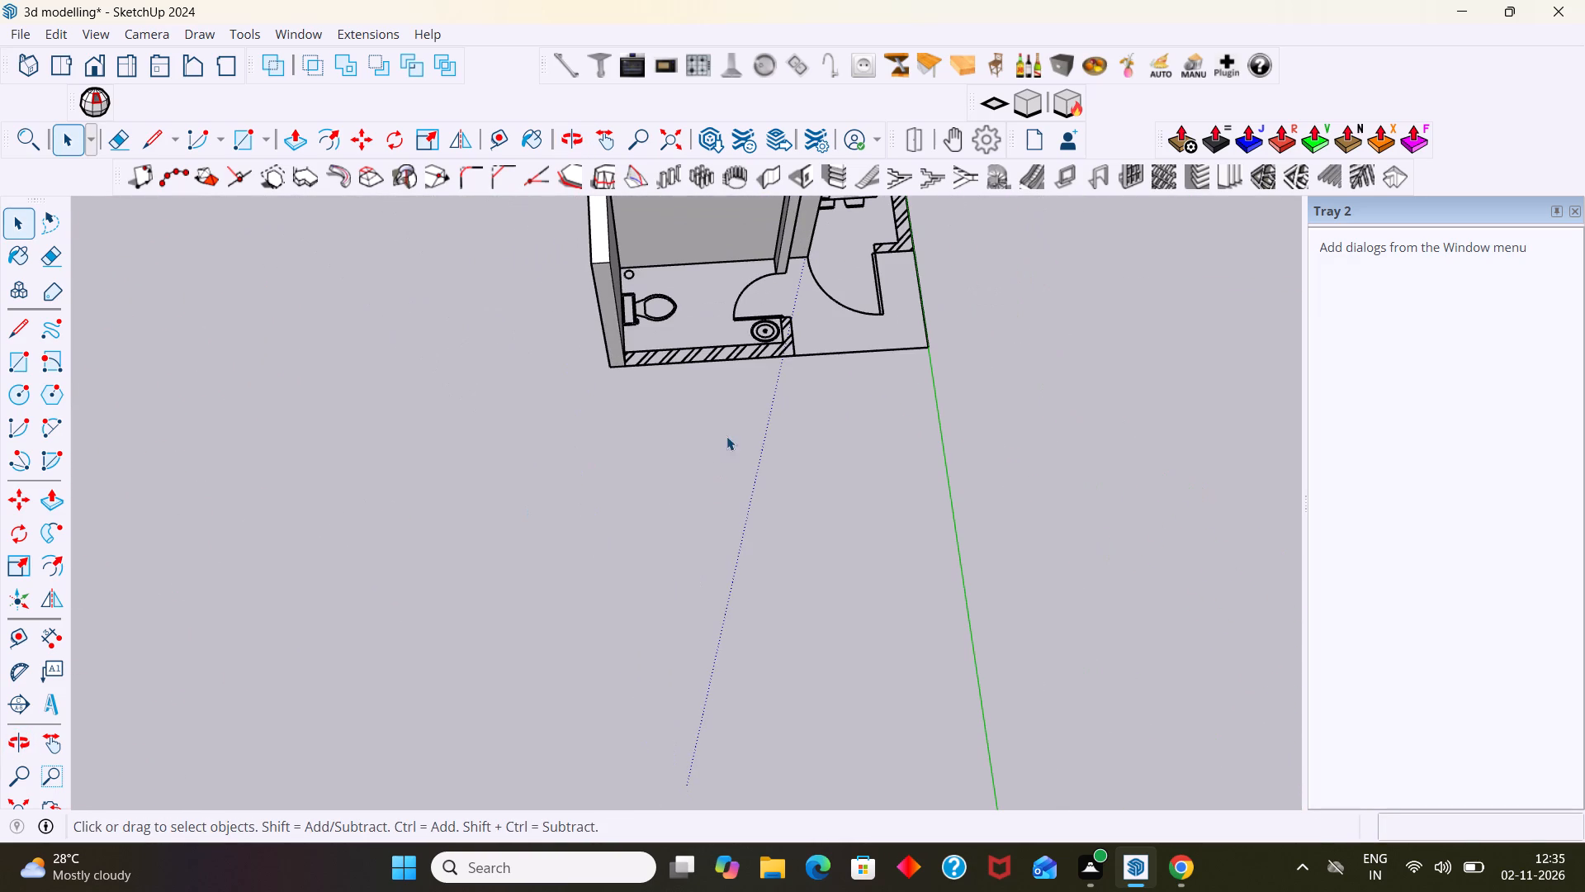
click(770, 186)
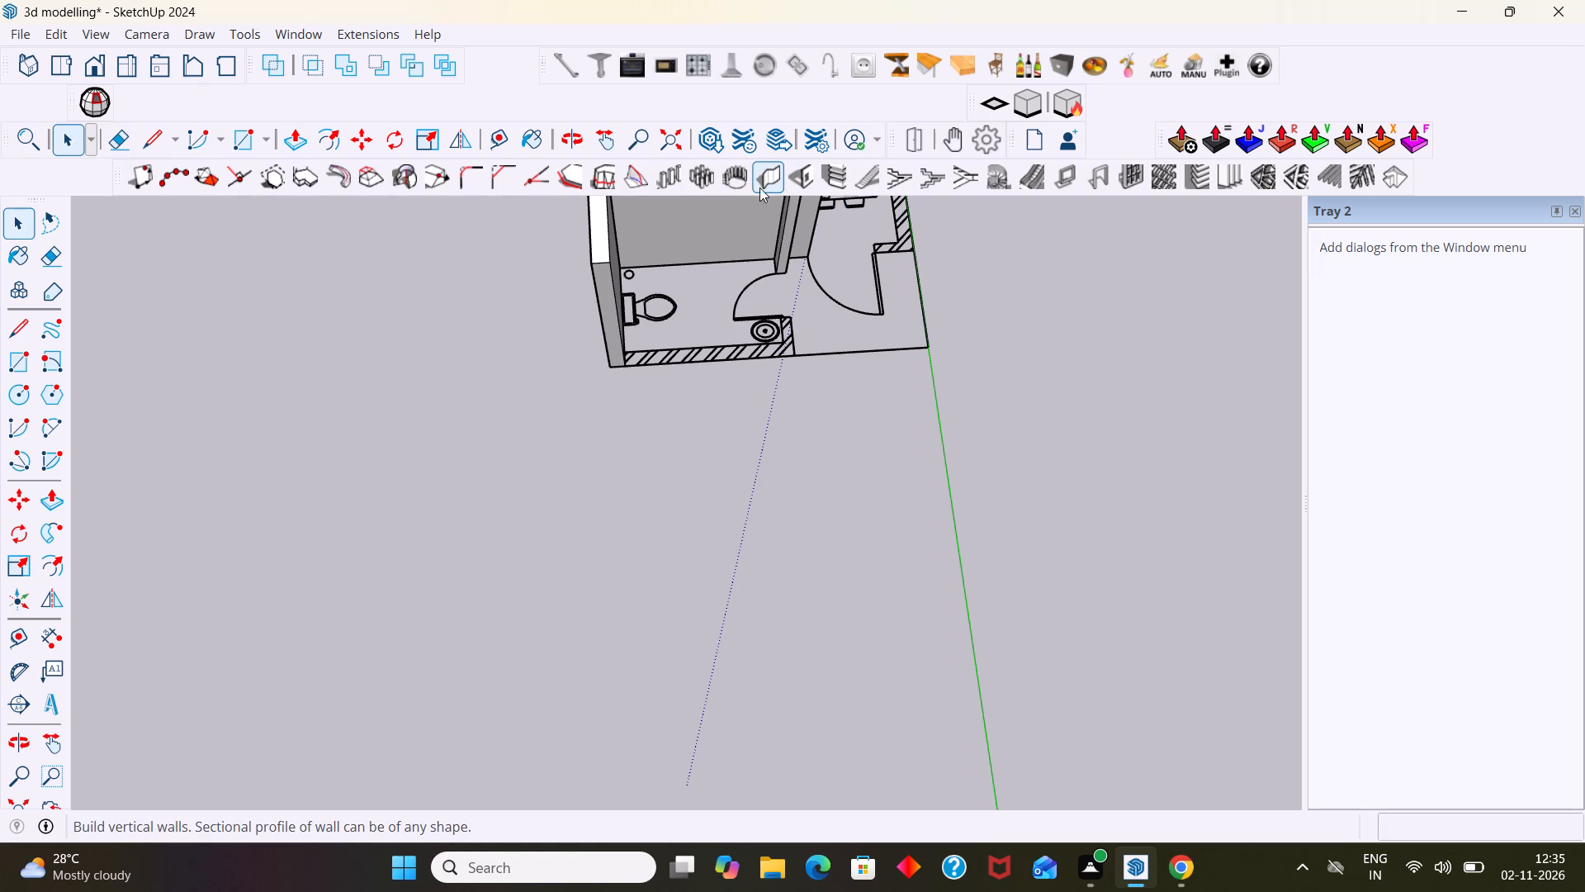
click(192, 519)
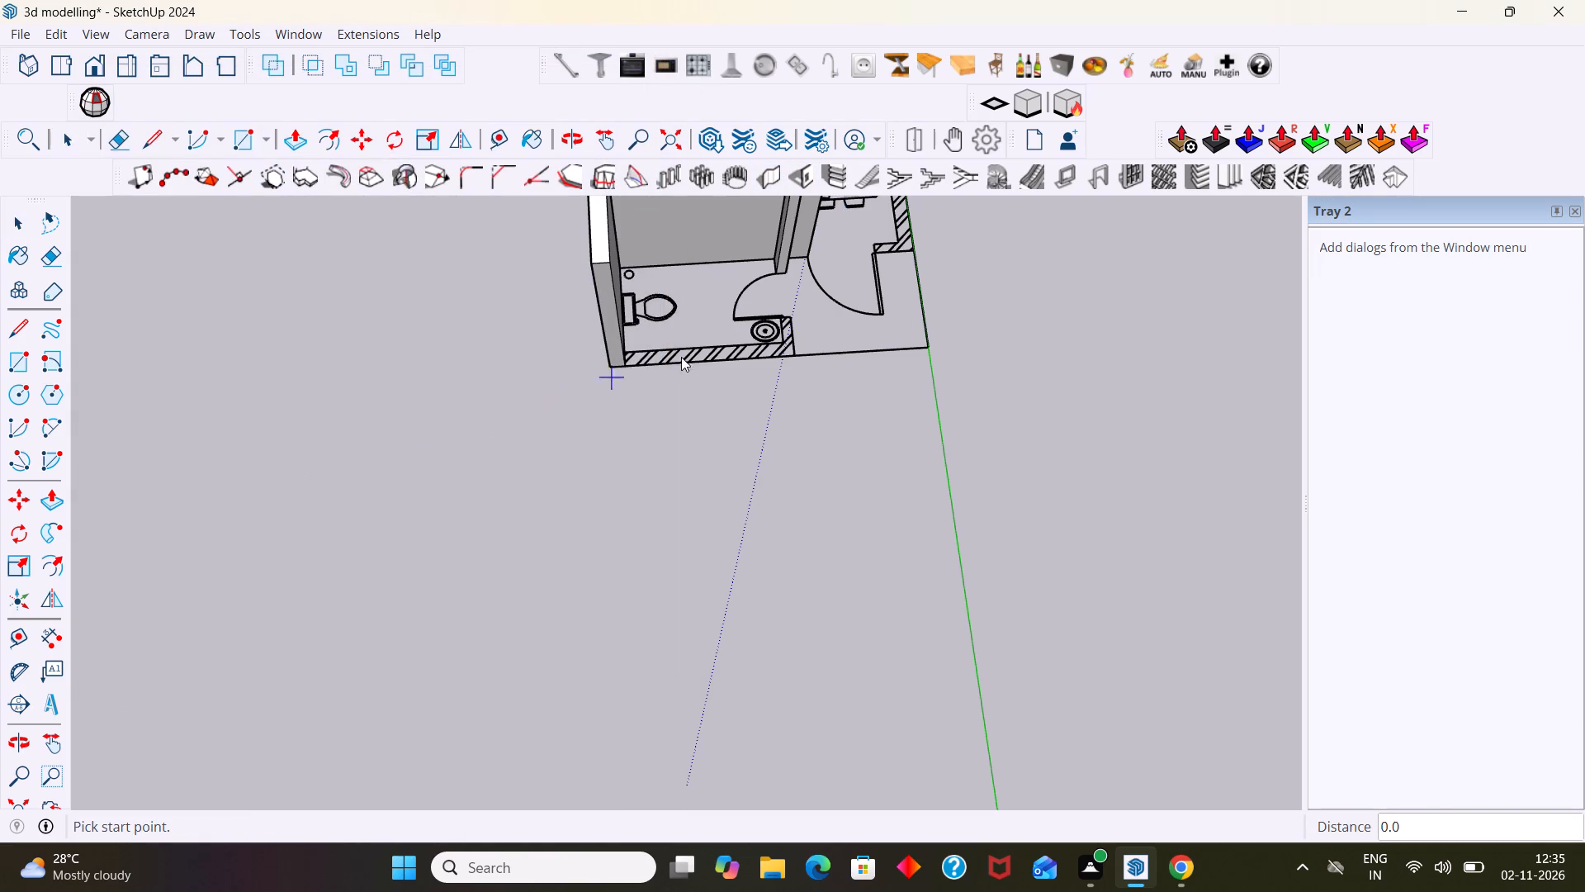
scroll(656, 338, up, 11)
shift+middle_drag(632, 382, 457, 444)
middle_drag(452, 447, 440, 579)
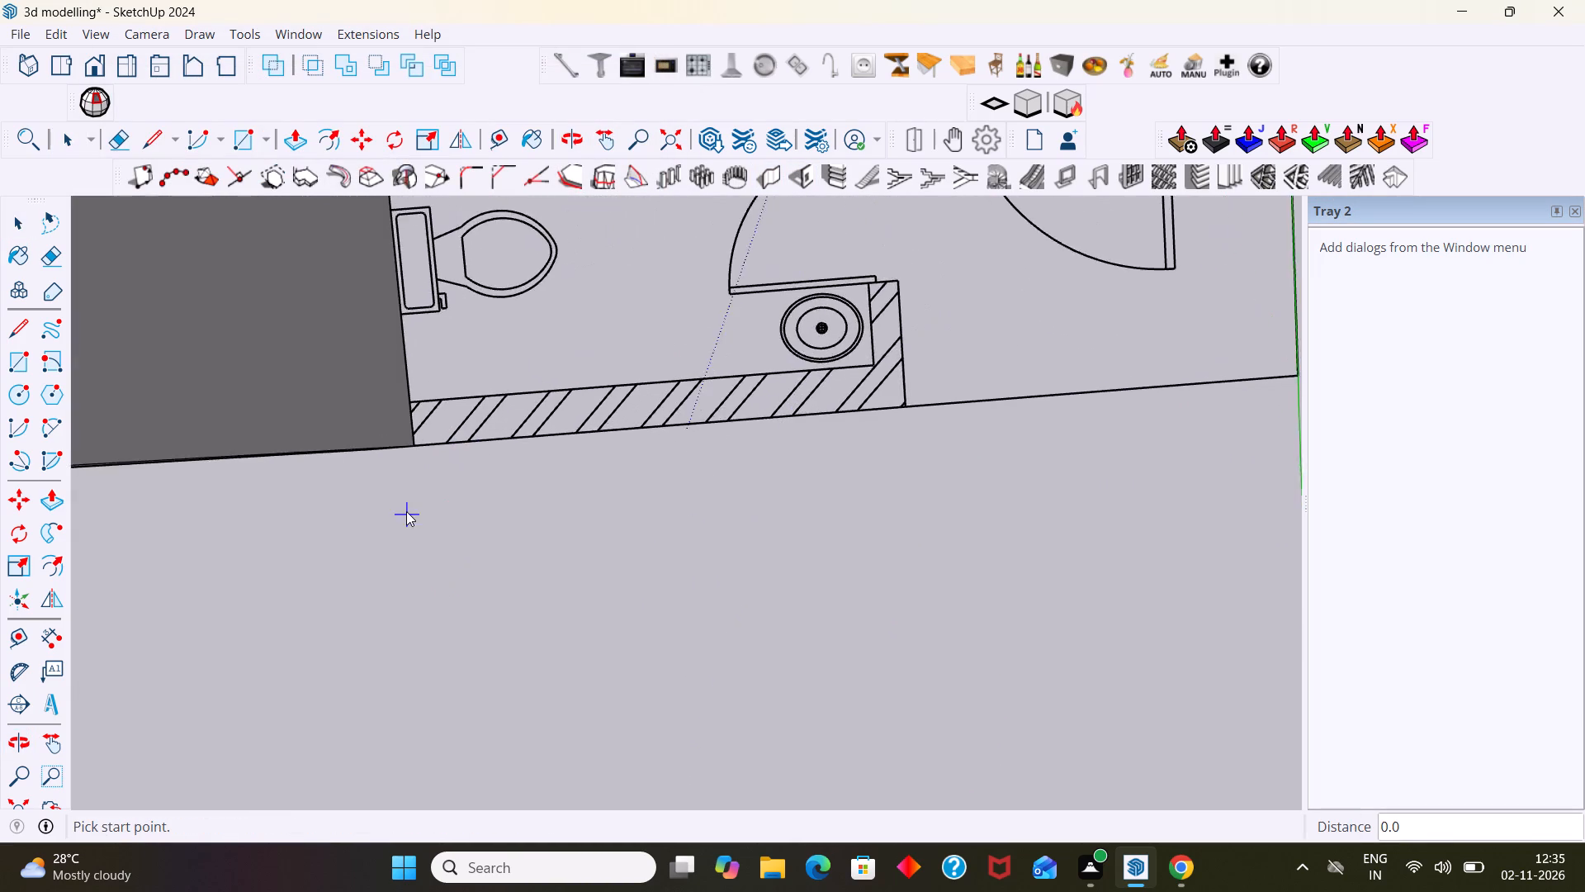
scroll(405, 507, up, 7)
click(423, 424)
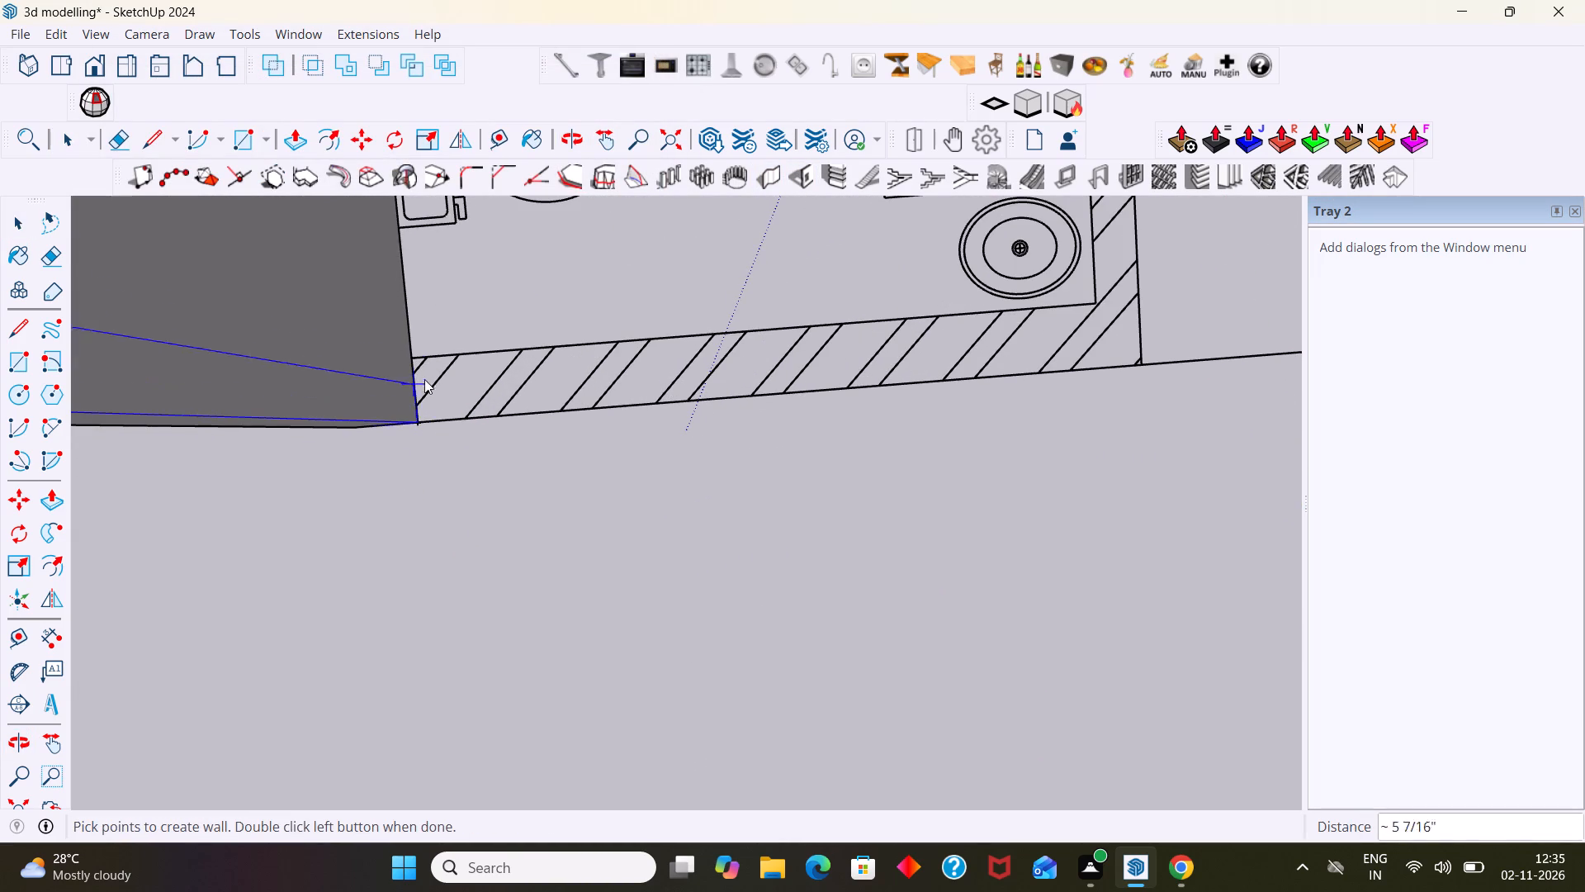
click(1143, 364)
double_click(1143, 364)
Build a 9" thick, 10' high return wall about 1' 4 3/4" long beside the round washbasin, ending at the toilet door.
scroll(1133, 369, down, 7)
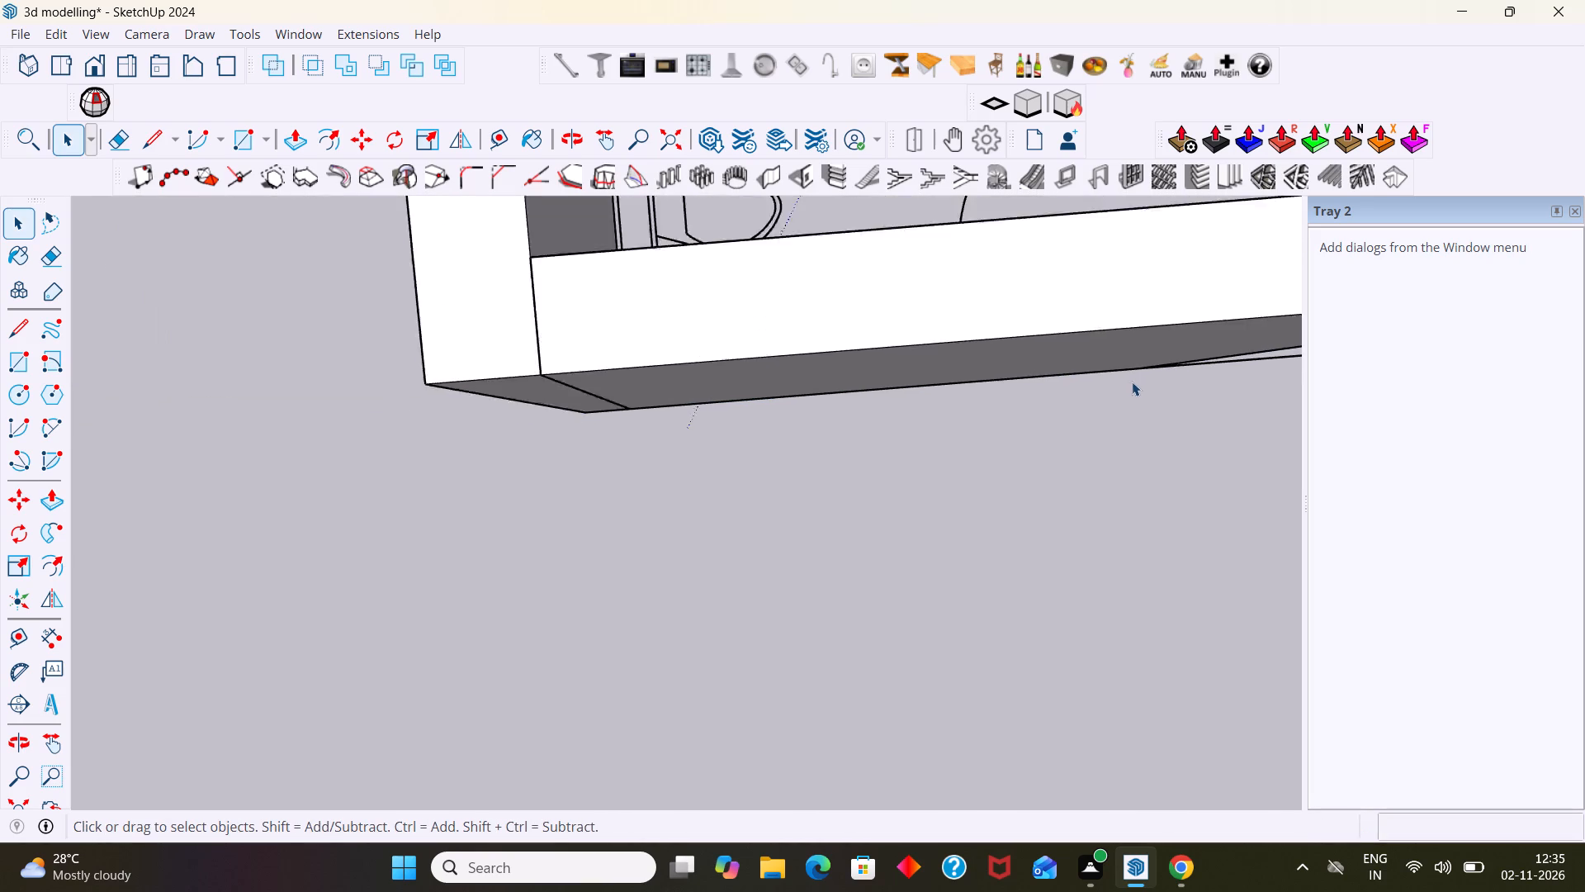
scroll(1132, 382, down, 8)
shift+middle_drag(1117, 431, 622, 433)
scroll(781, 398, down, 3)
middle_drag(802, 406, 744, 276)
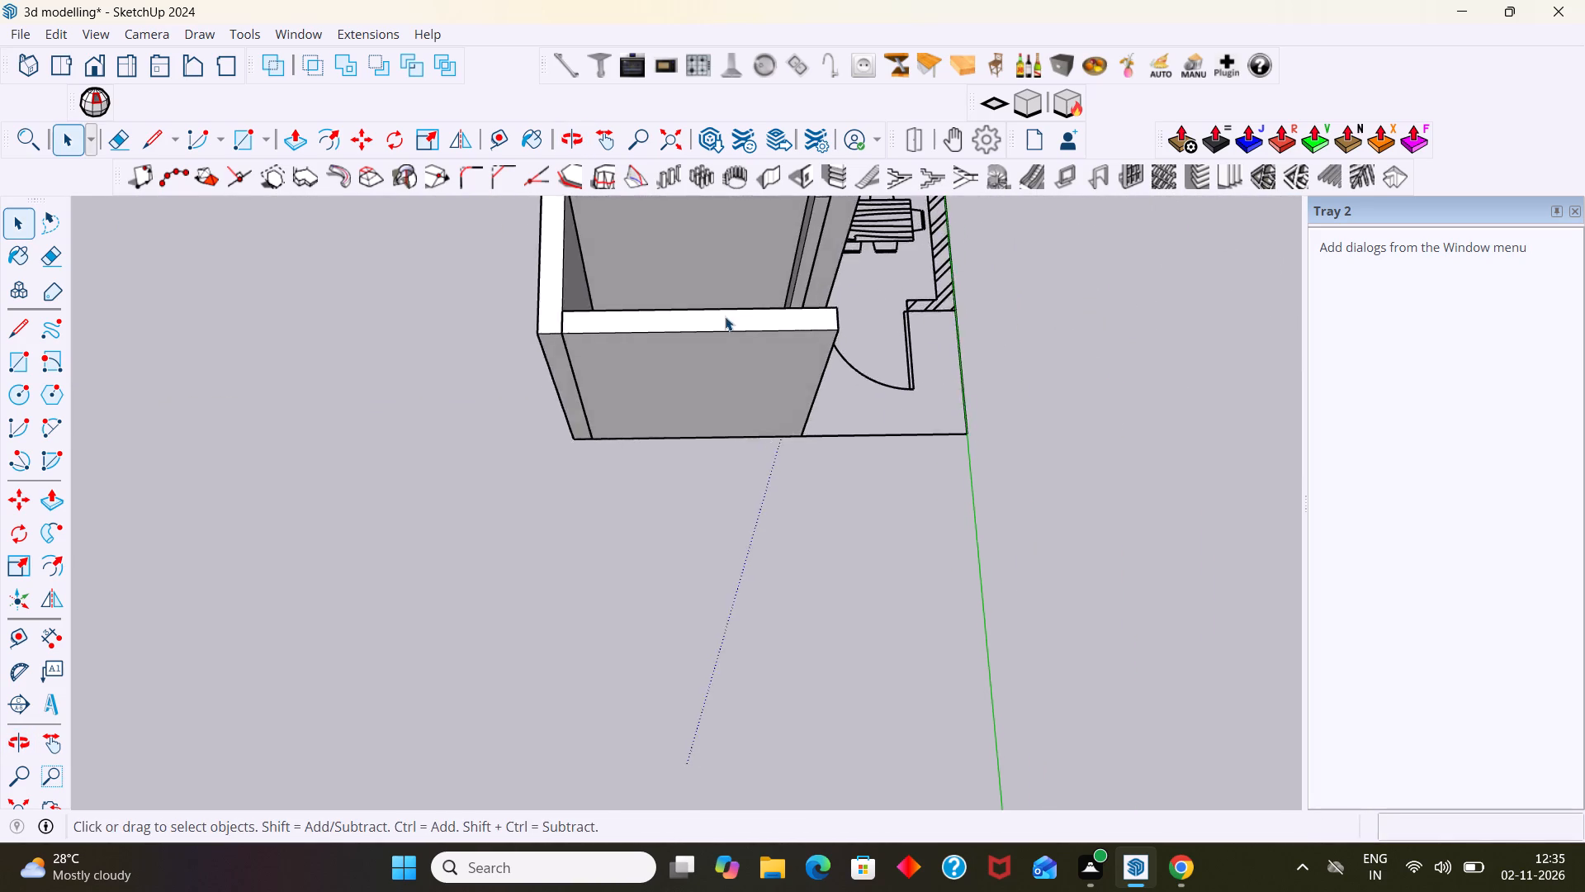
scroll(725, 316, down, 6)
middle_drag(923, 415, 575, 425)
shift+middle_drag(903, 501, 665, 416)
scroll(664, 424, up, 7)
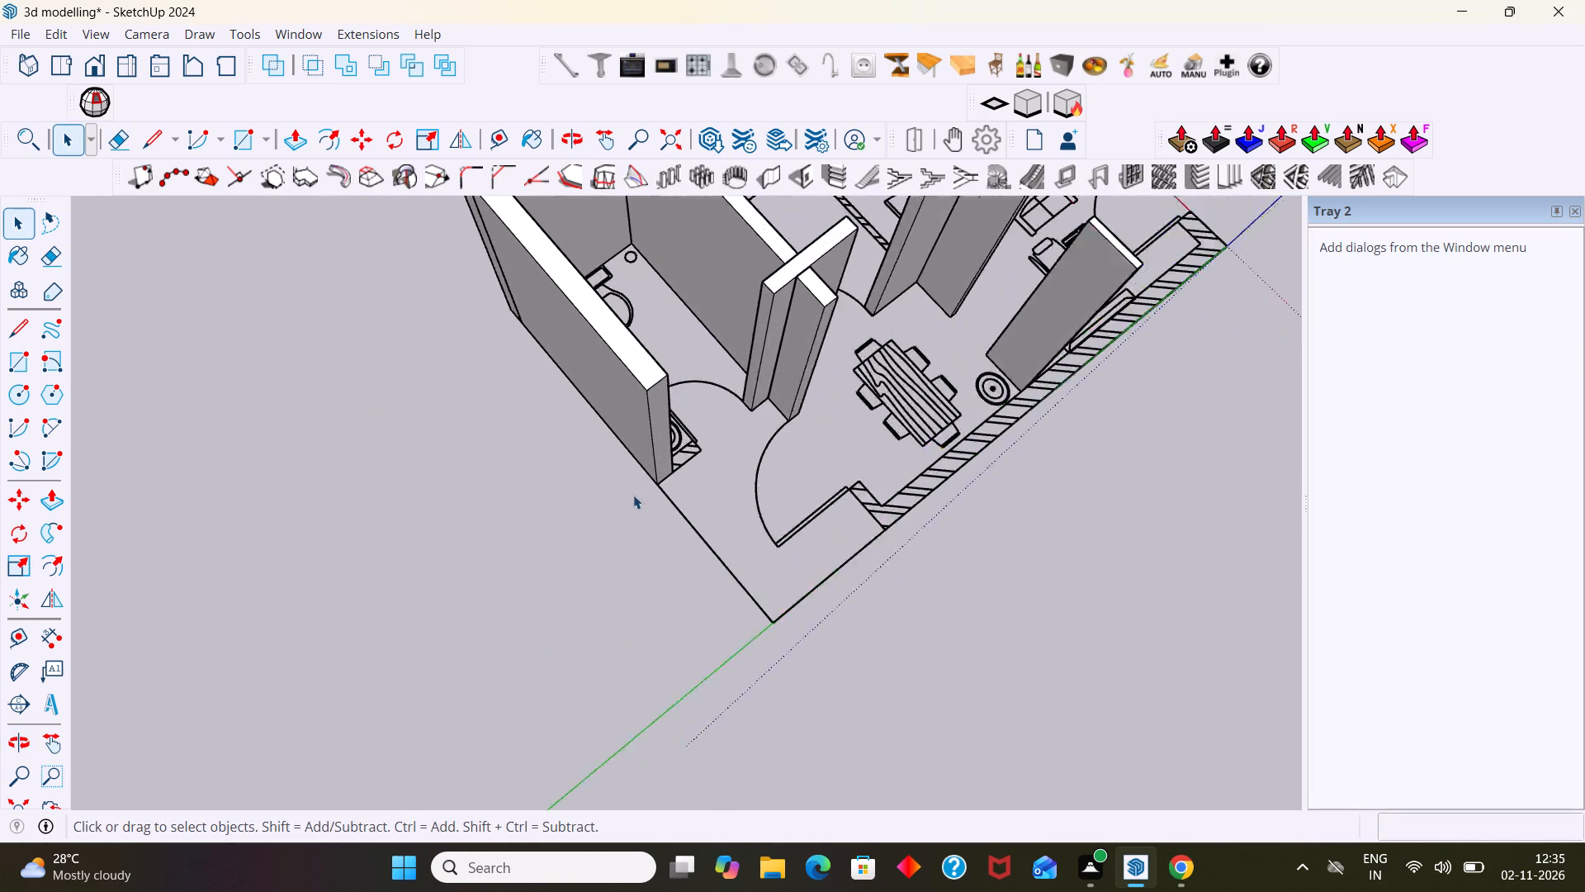
scroll(633, 495, up, 1)
middle_drag(665, 463, 421, 458)
scroll(623, 469, up, 6)
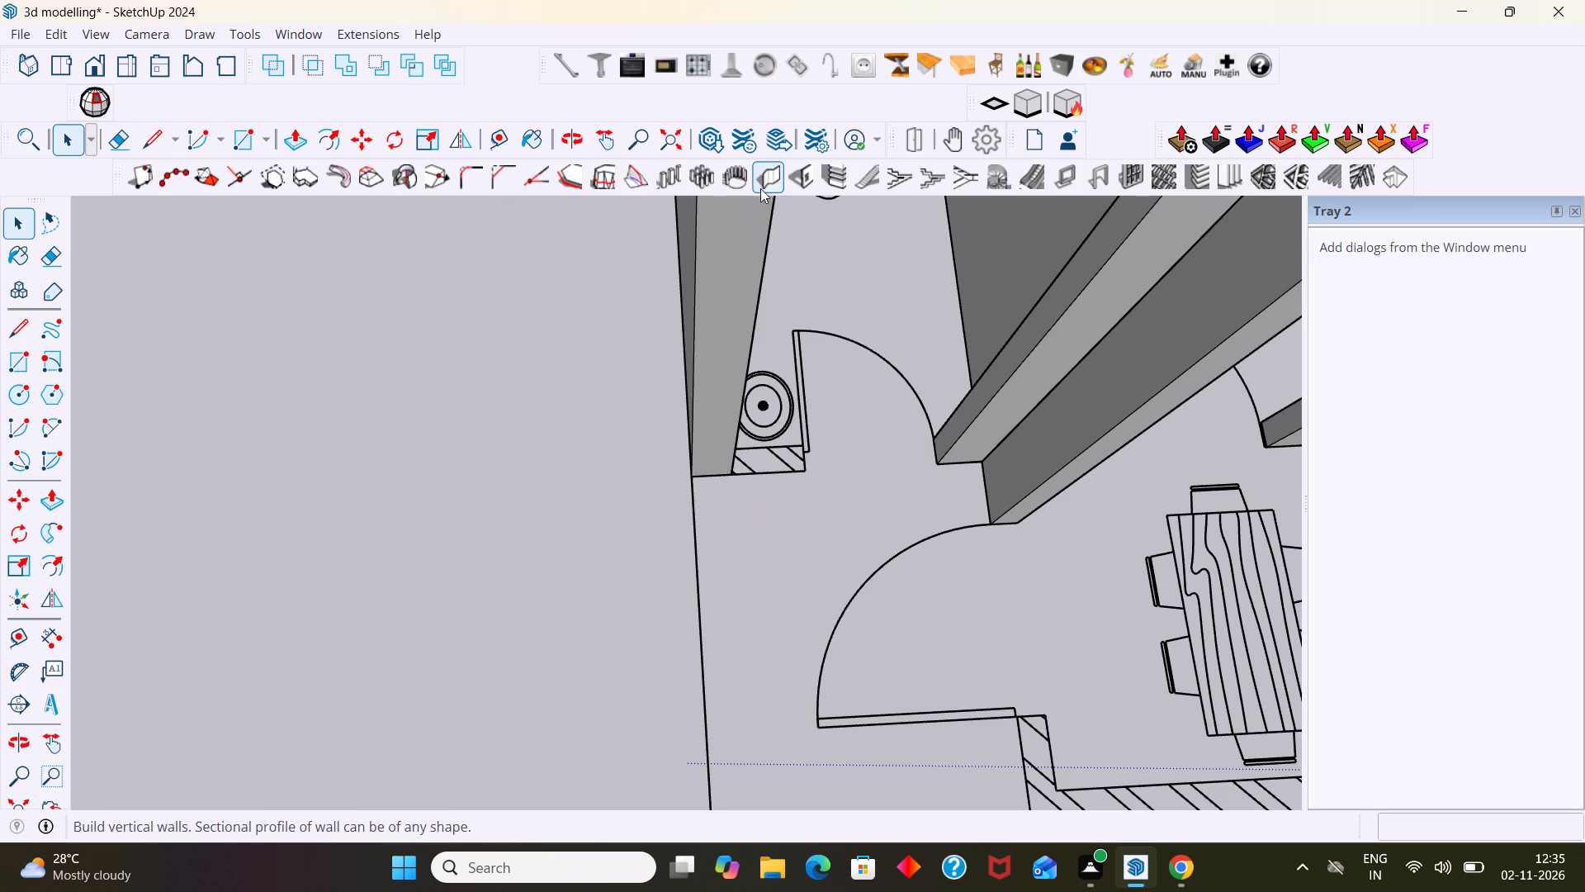
click(770, 177)
click(180, 519)
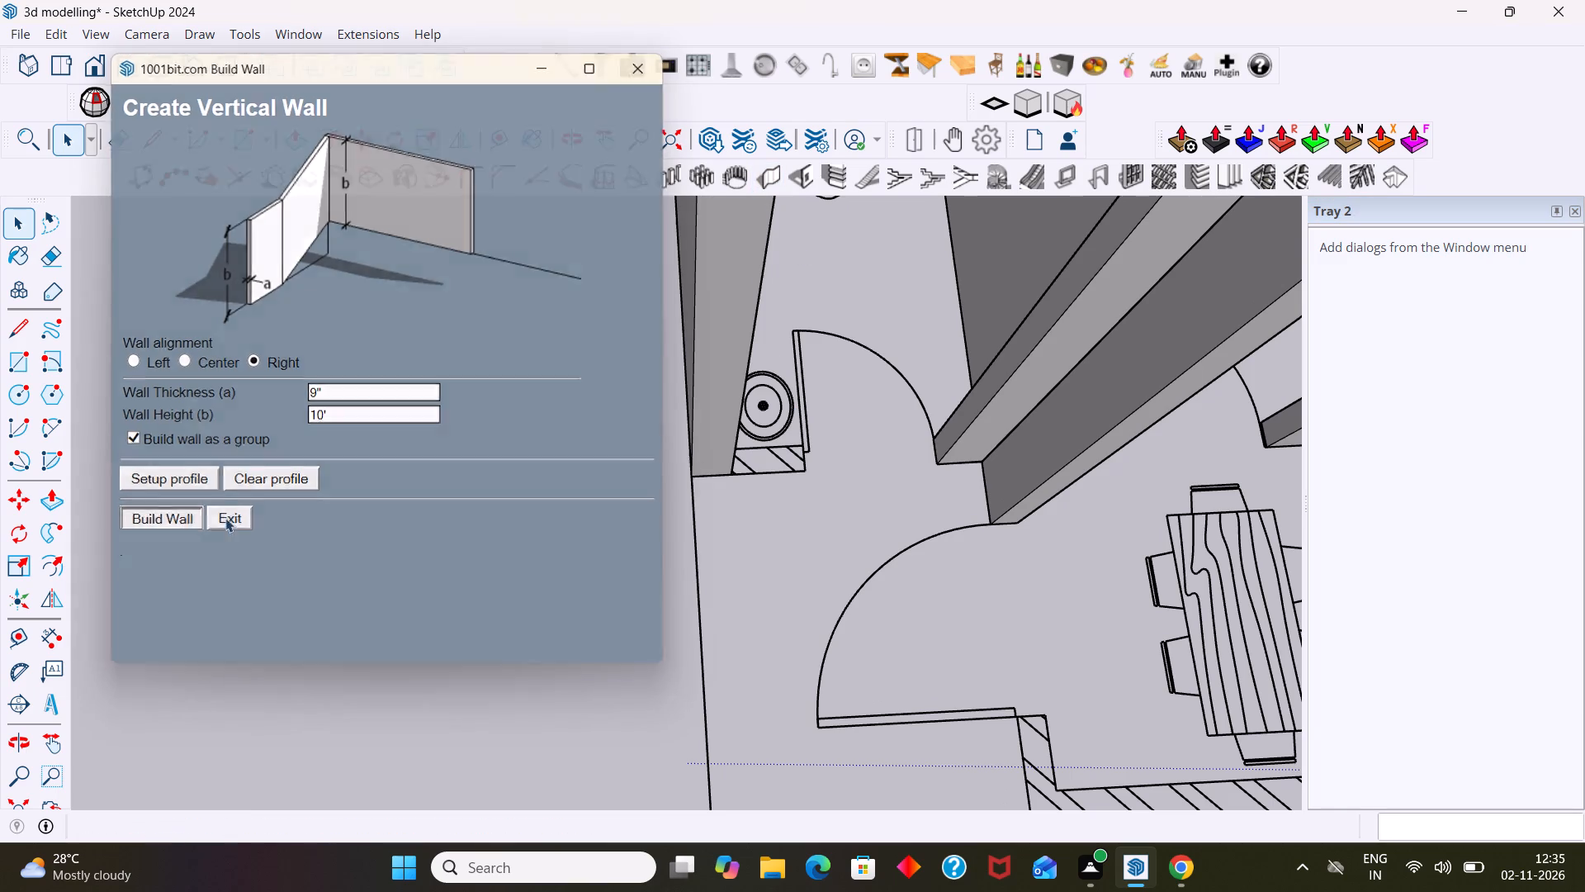
scroll(774, 467, up, 2)
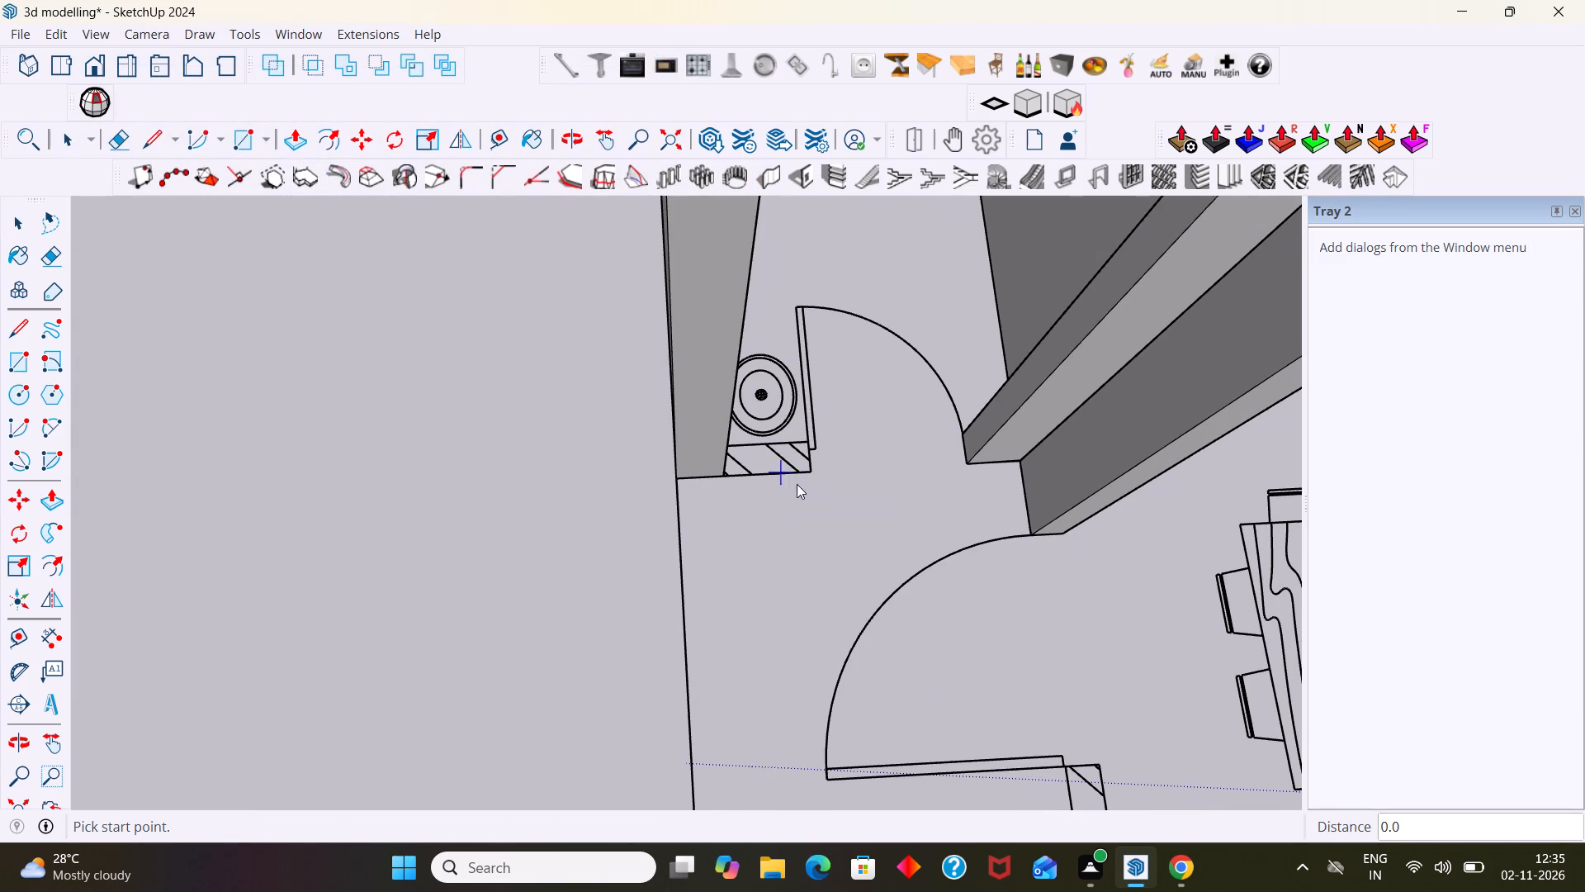
middle_drag(813, 484, 542, 481)
scroll(441, 478, up, 6)
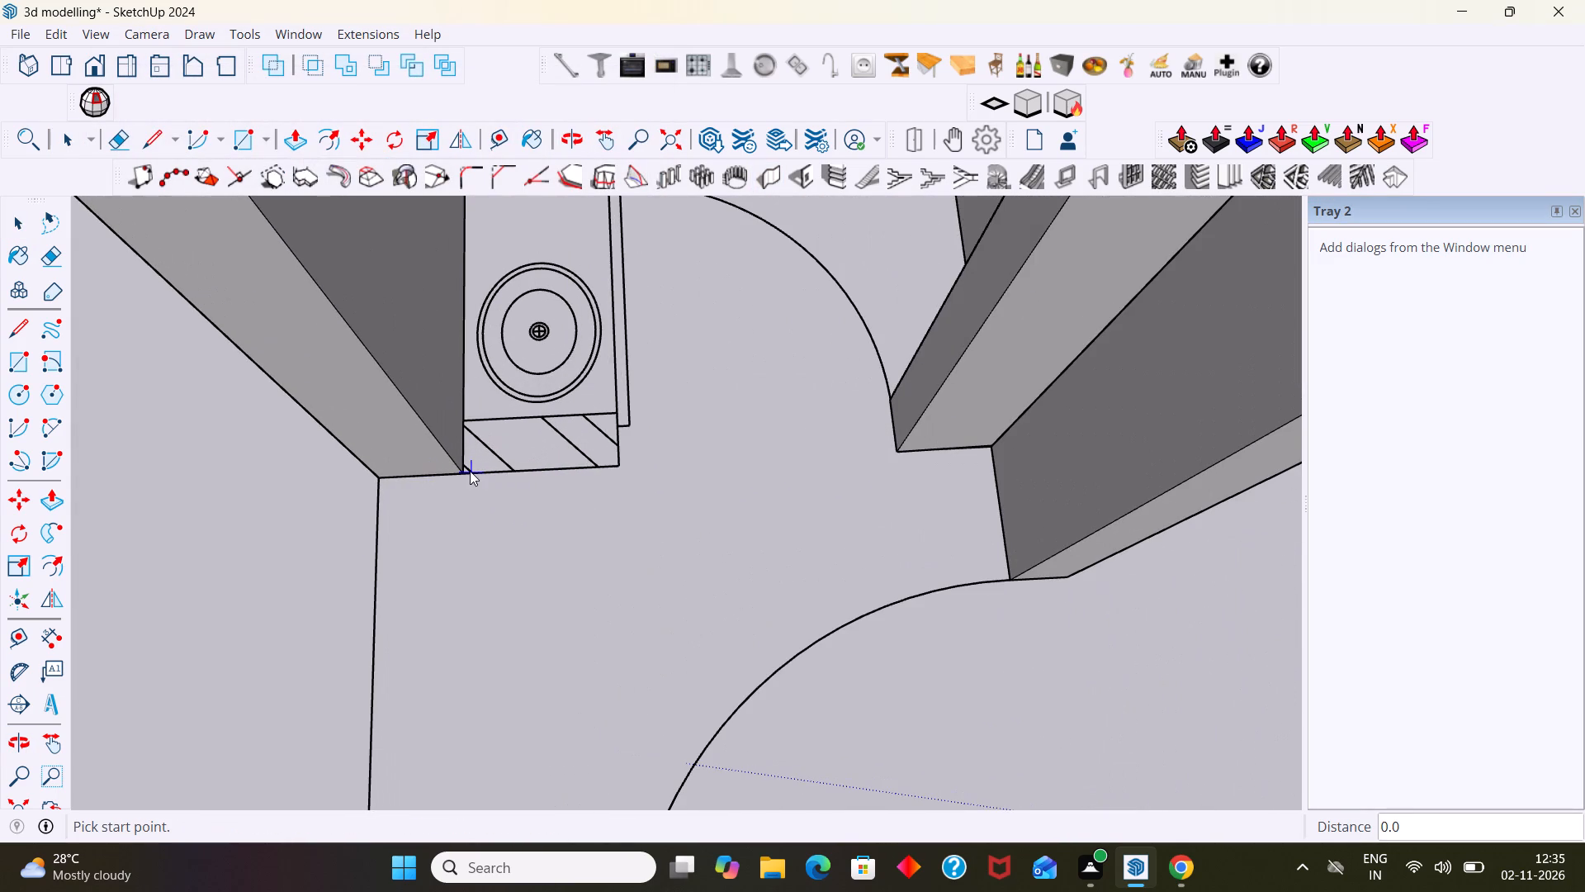
click(462, 472)
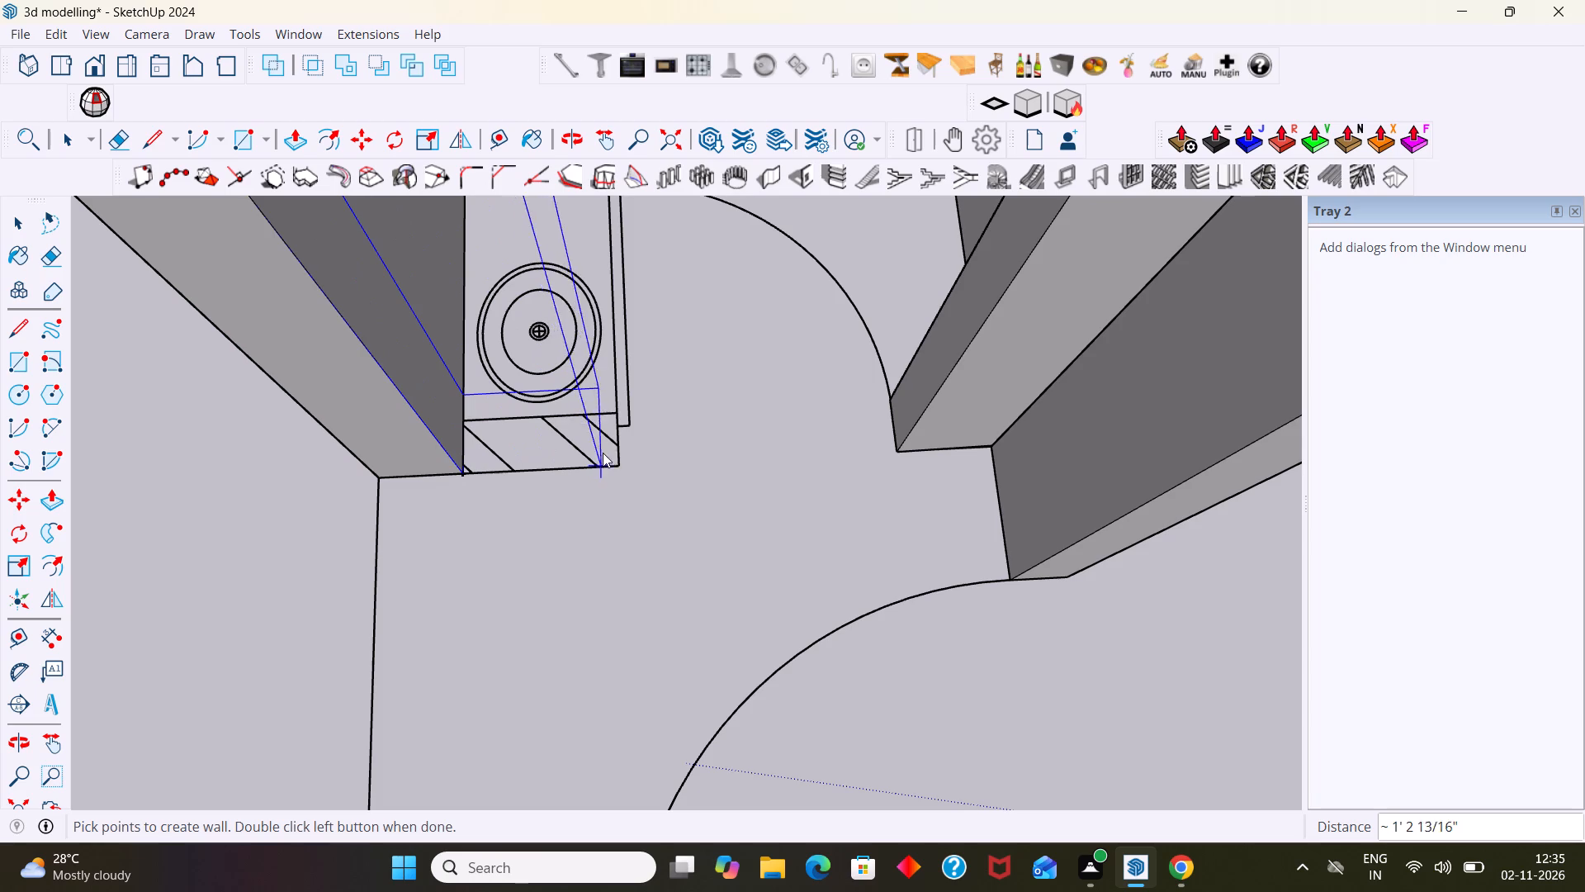
double_click(621, 463)
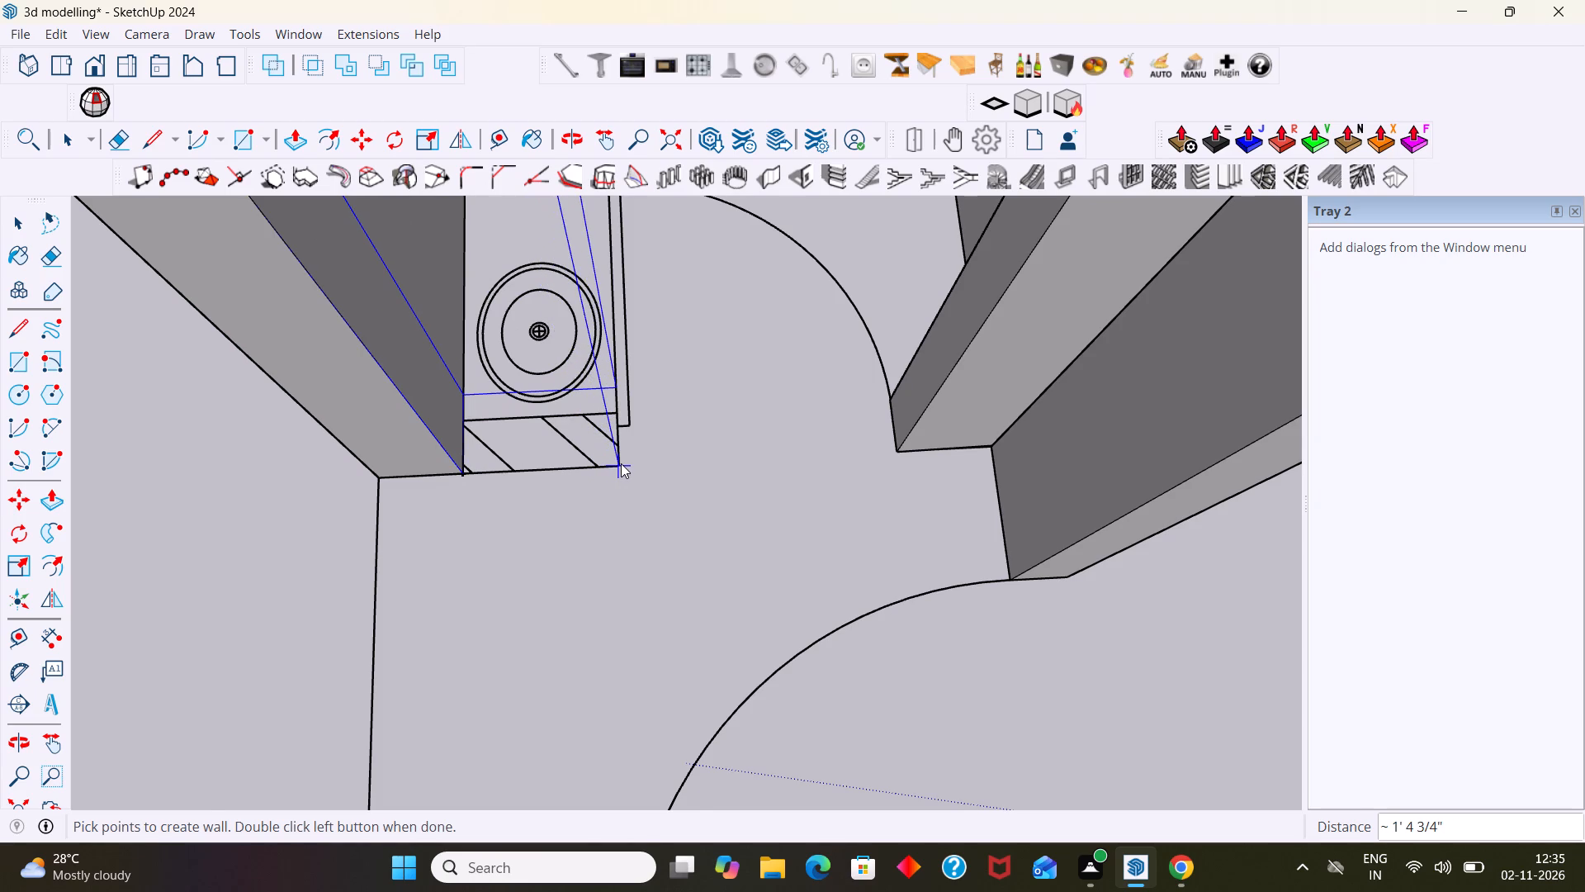
Examine the walls built around the toilet, dining area and bedroom from several angles against the floor plan.
scroll(621, 463, up, 1)
scroll(621, 463, down, 15)
middle_drag(723, 450, 689, 575)
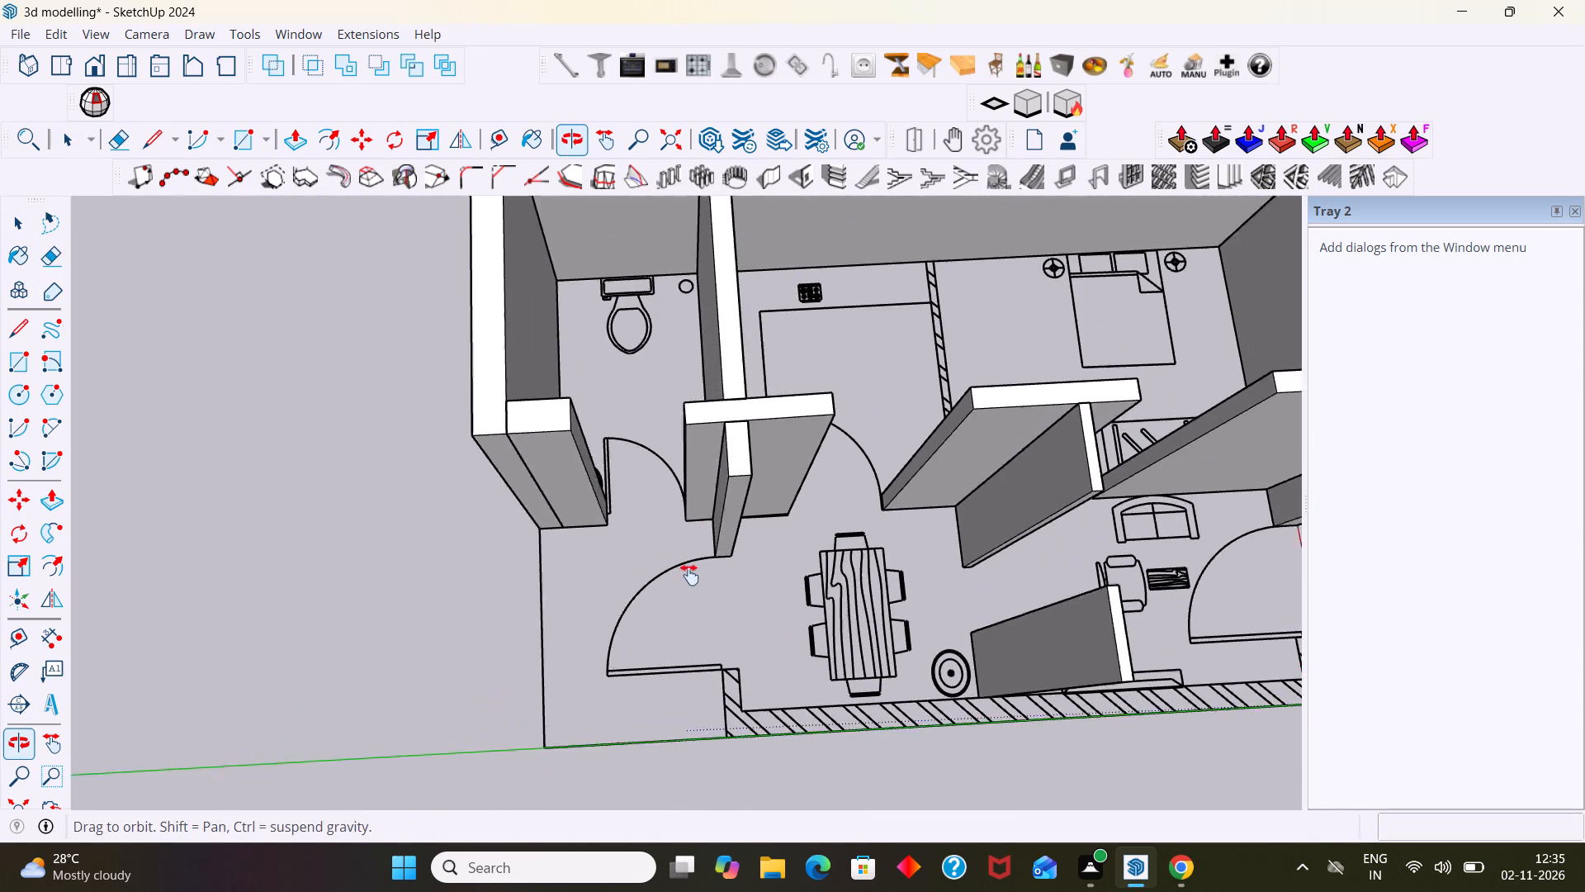
middle_drag(689, 575, 688, 572)
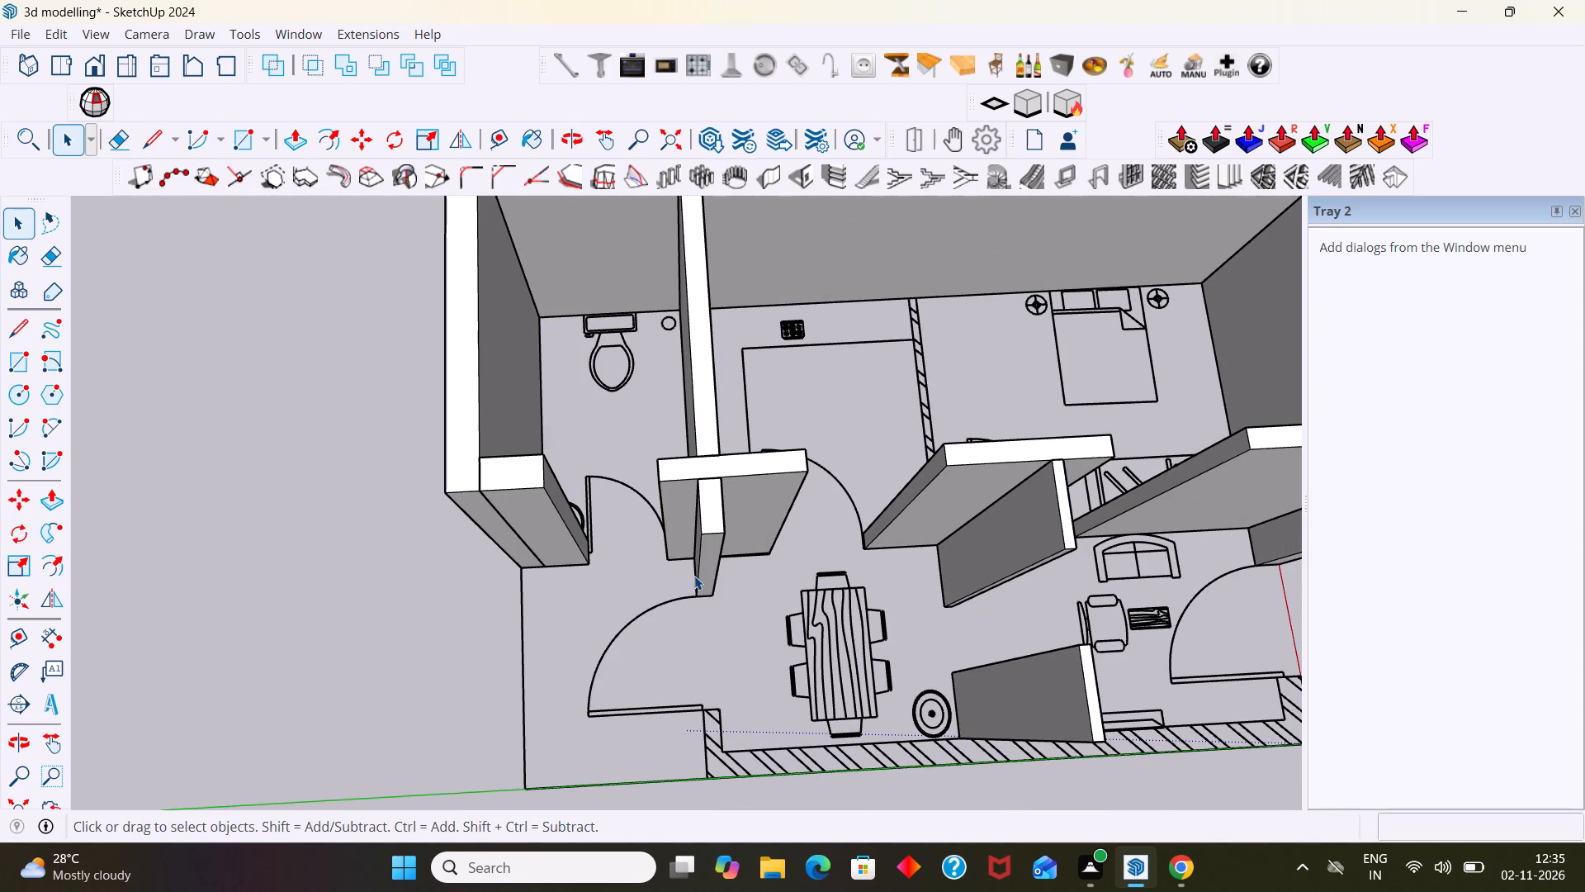
scroll(694, 576, down, 2)
scroll(537, 524, up, 3)
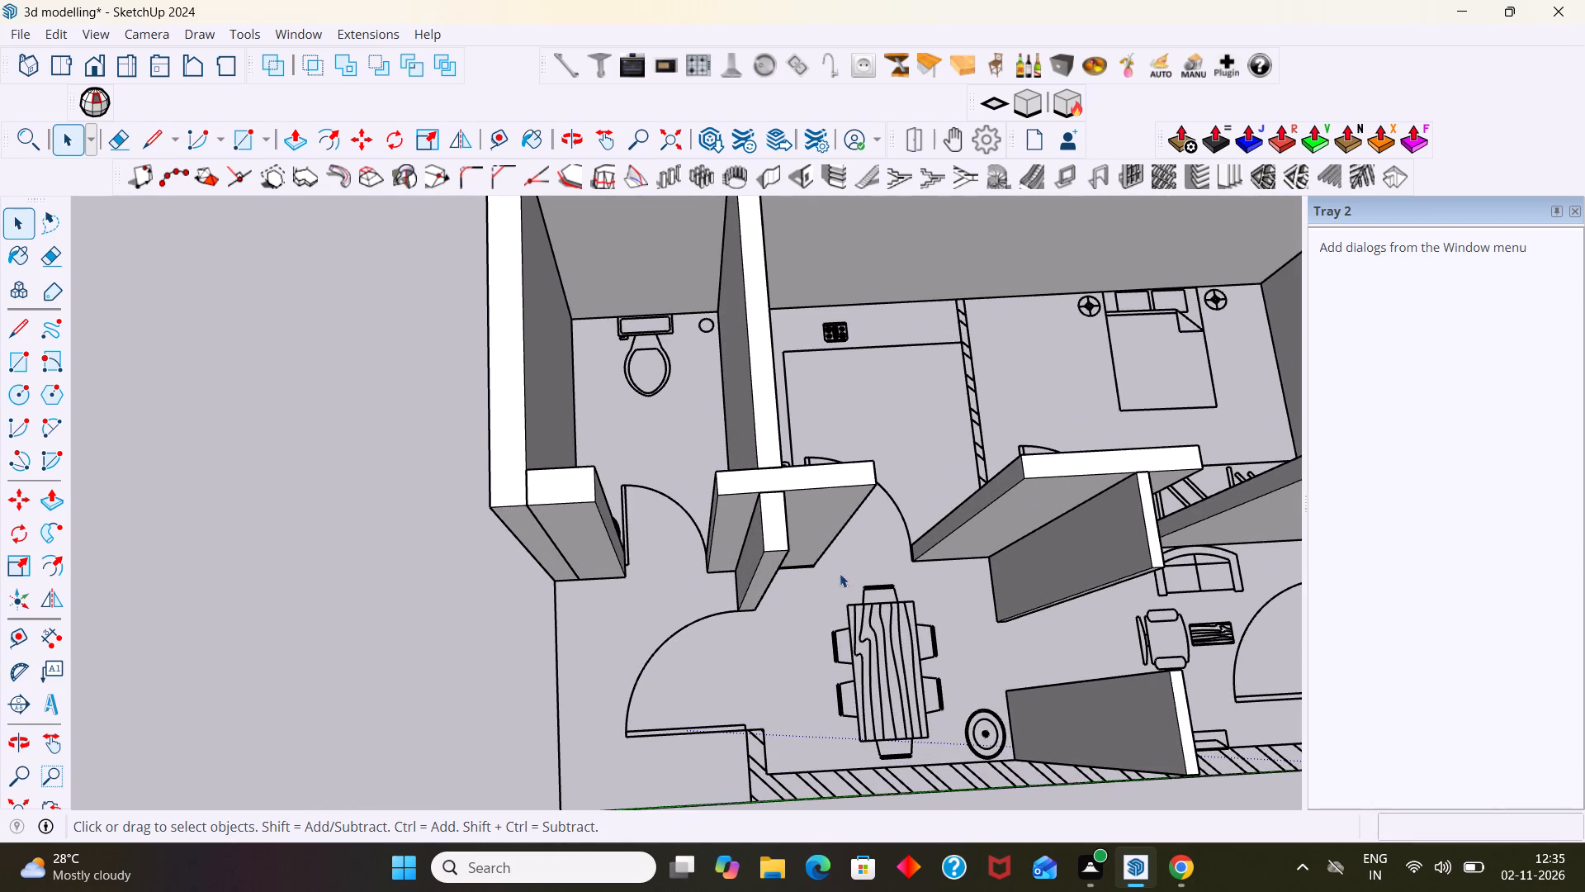
scroll(540, 523, up, 7)
scroll(544, 538, down, 6)
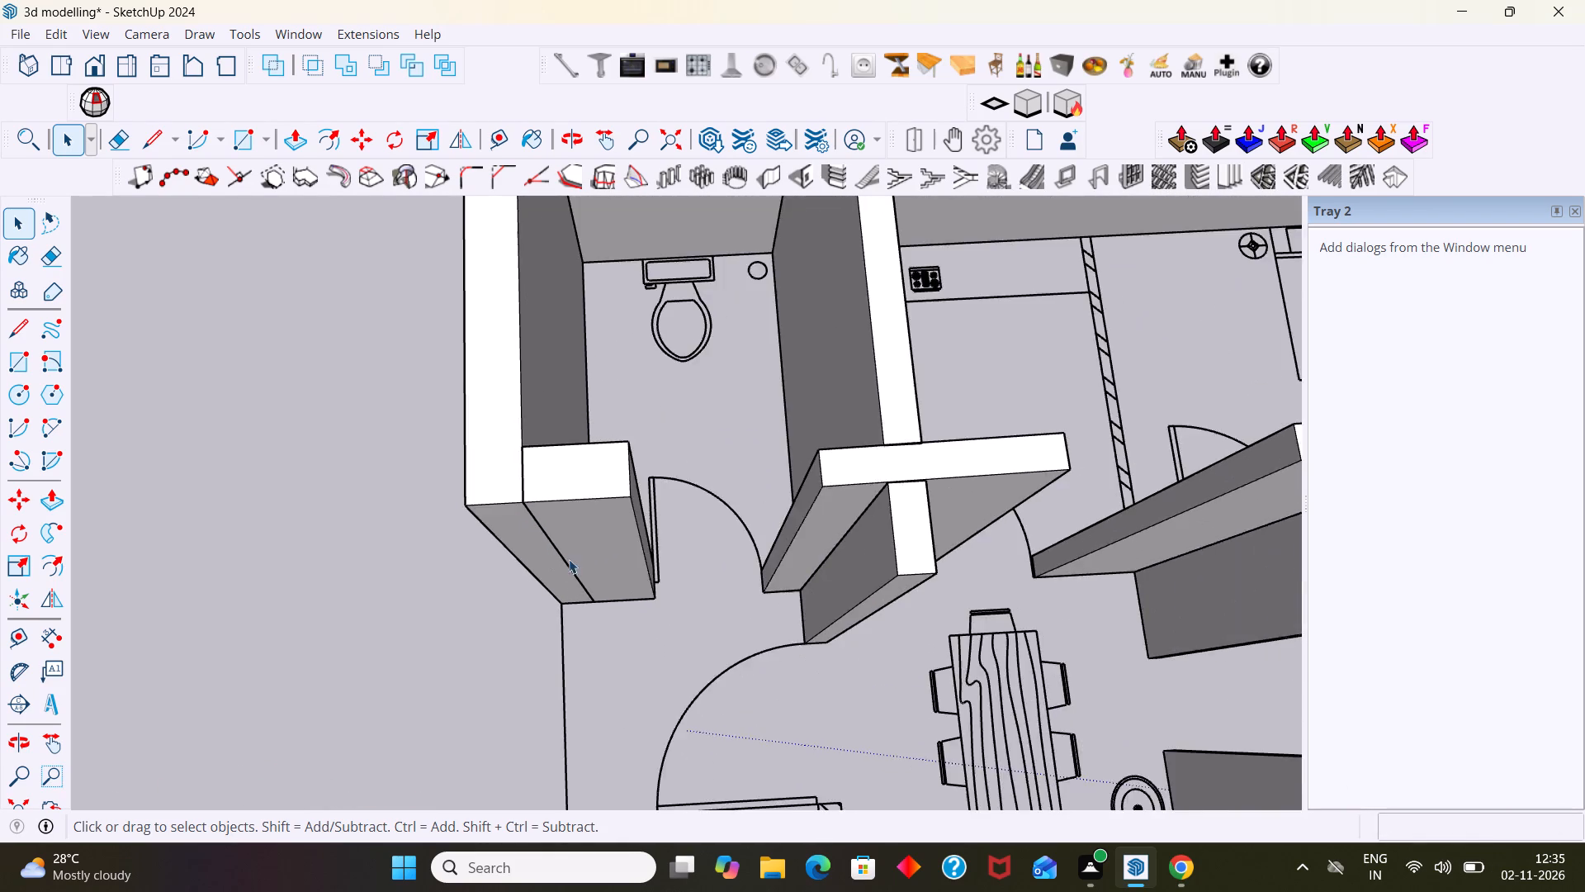
scroll(569, 559, down, 9)
middle_drag(603, 584, 1341, 531)
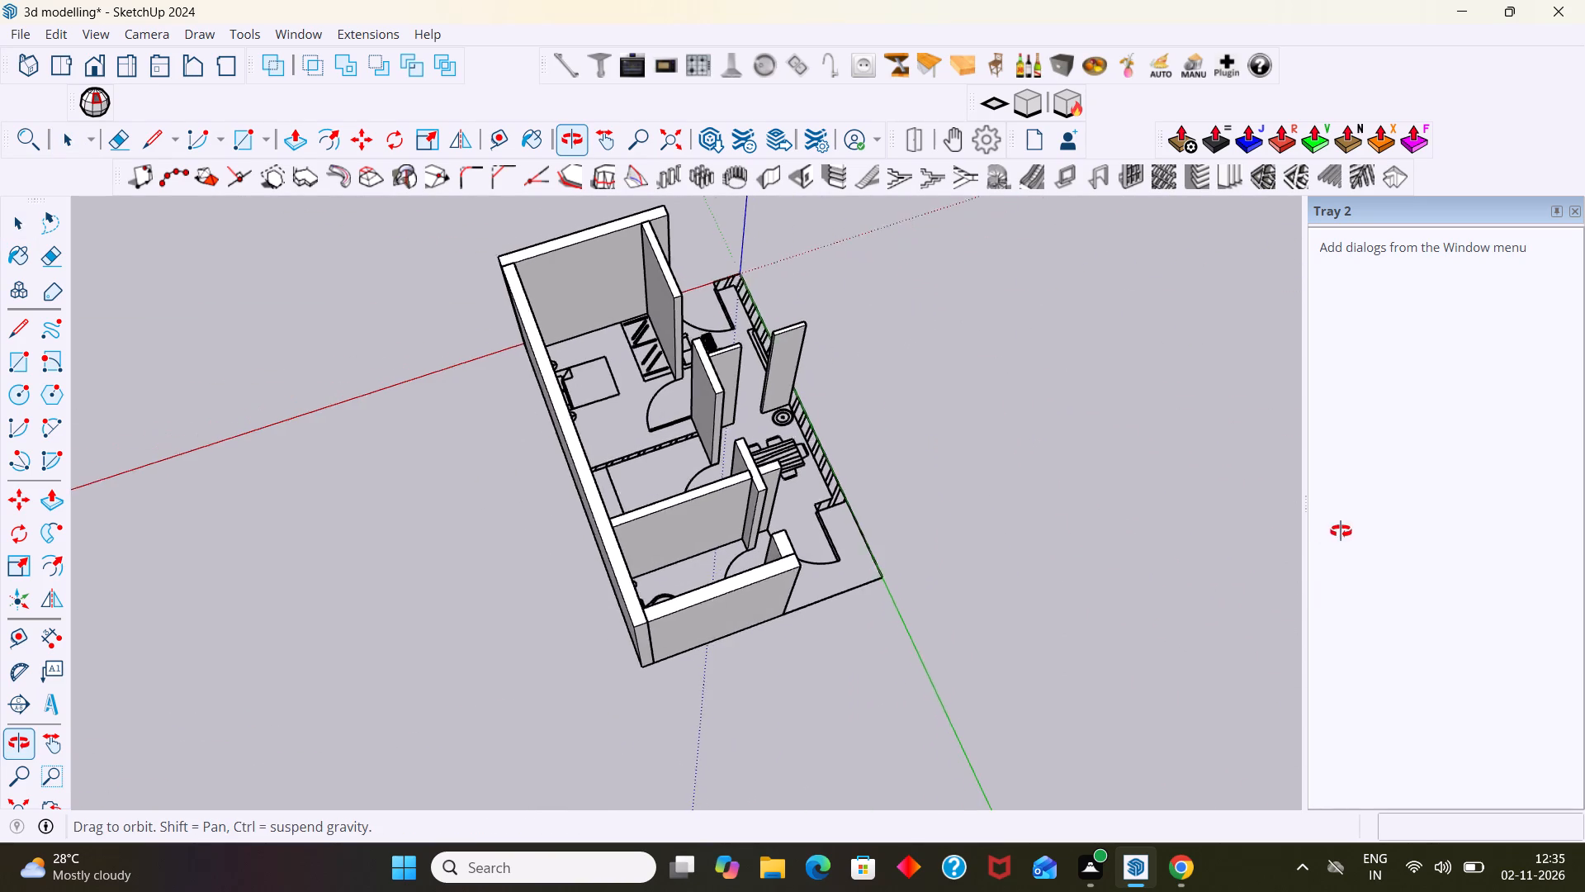
middle_drag(1341, 531, 1341, 531)
shift+middle_drag(763, 547, 671, 516)
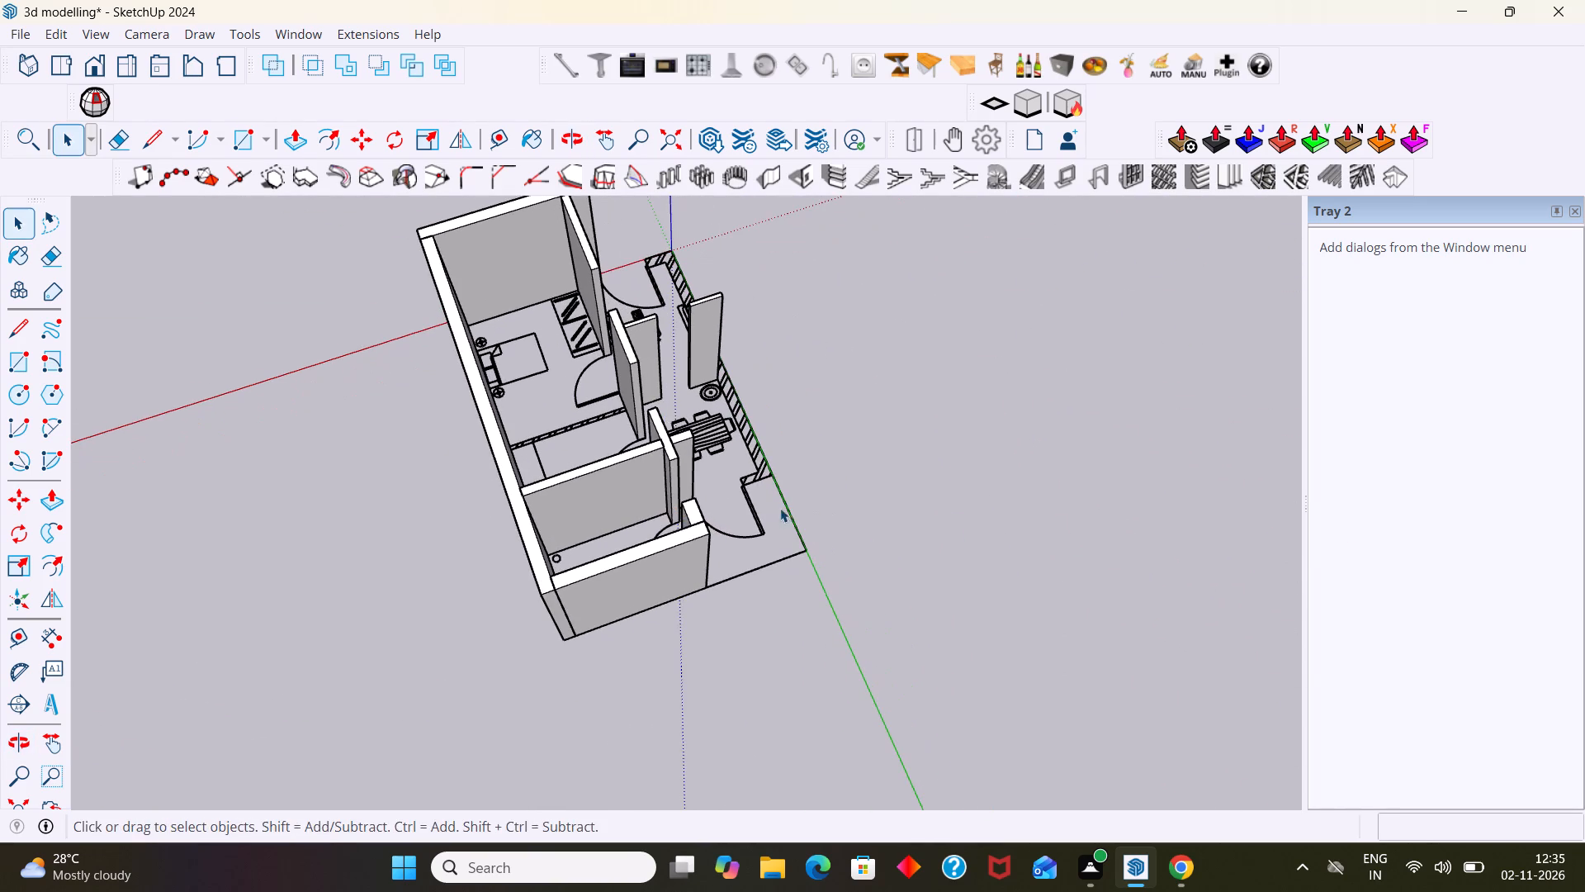
middle_drag(783, 504, 493, 538)
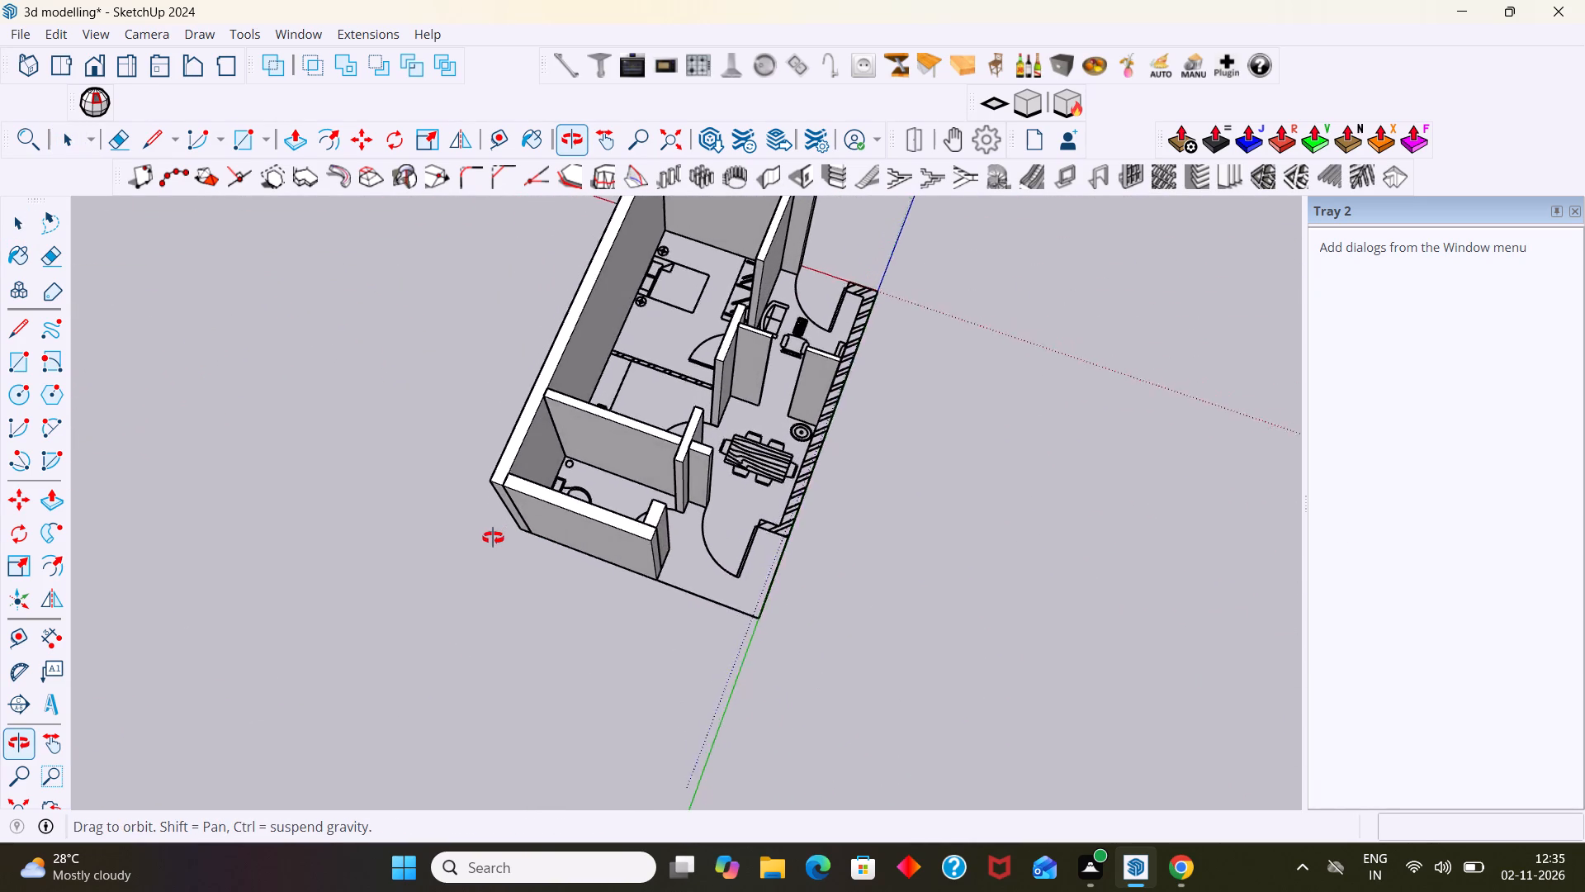
middle_drag(493, 538, 605, 463)
scroll(499, 502, up, 6)
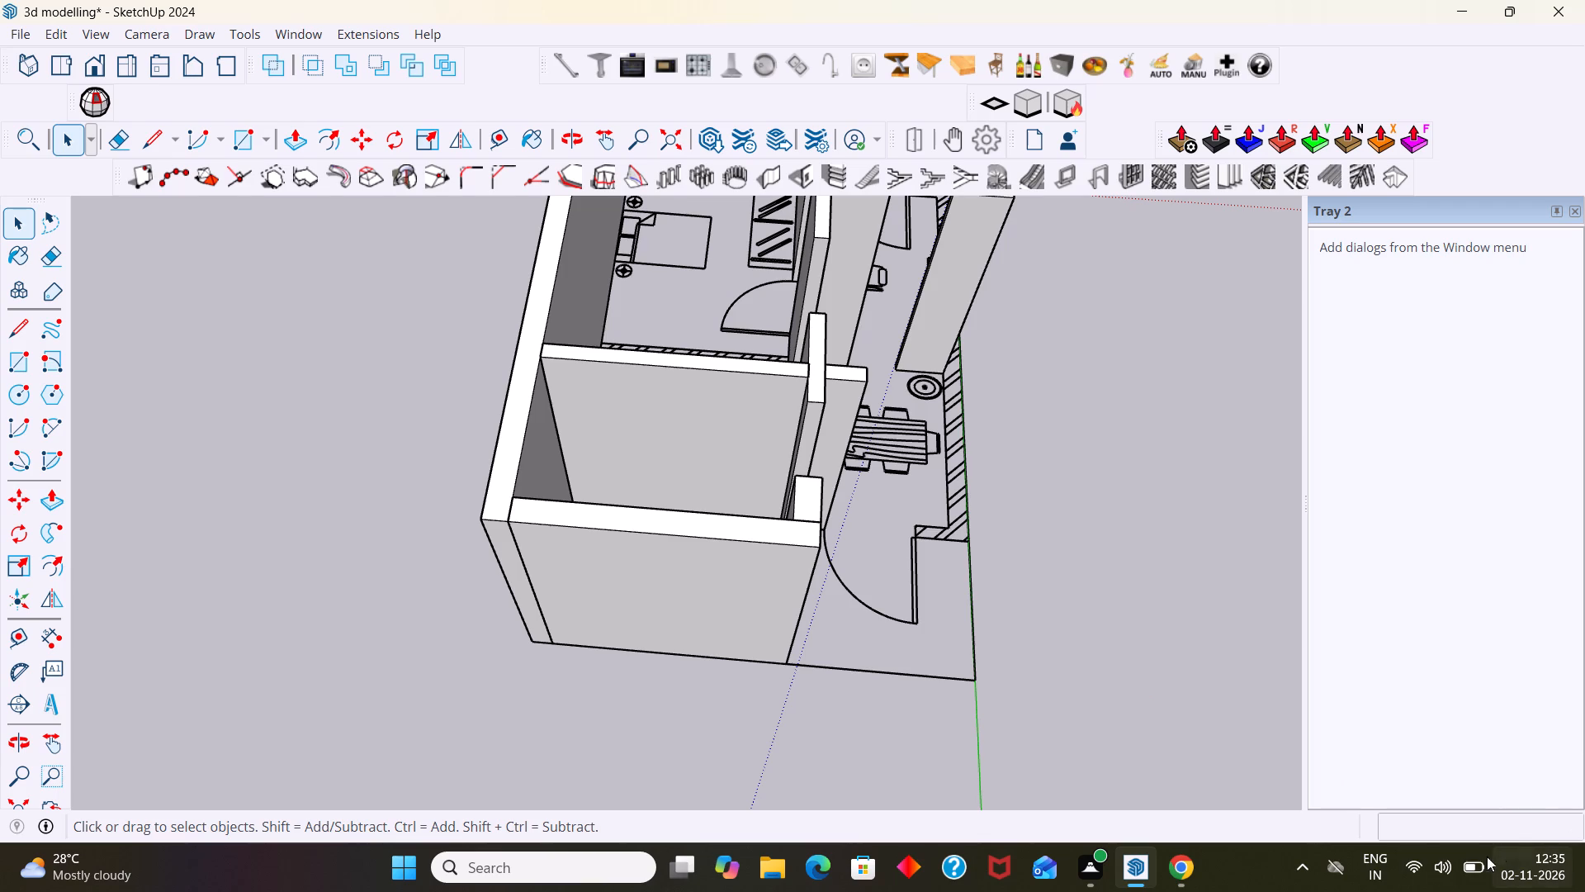
middle_drag(824, 599, 546, 555)
scroll(593, 544, down, 5)
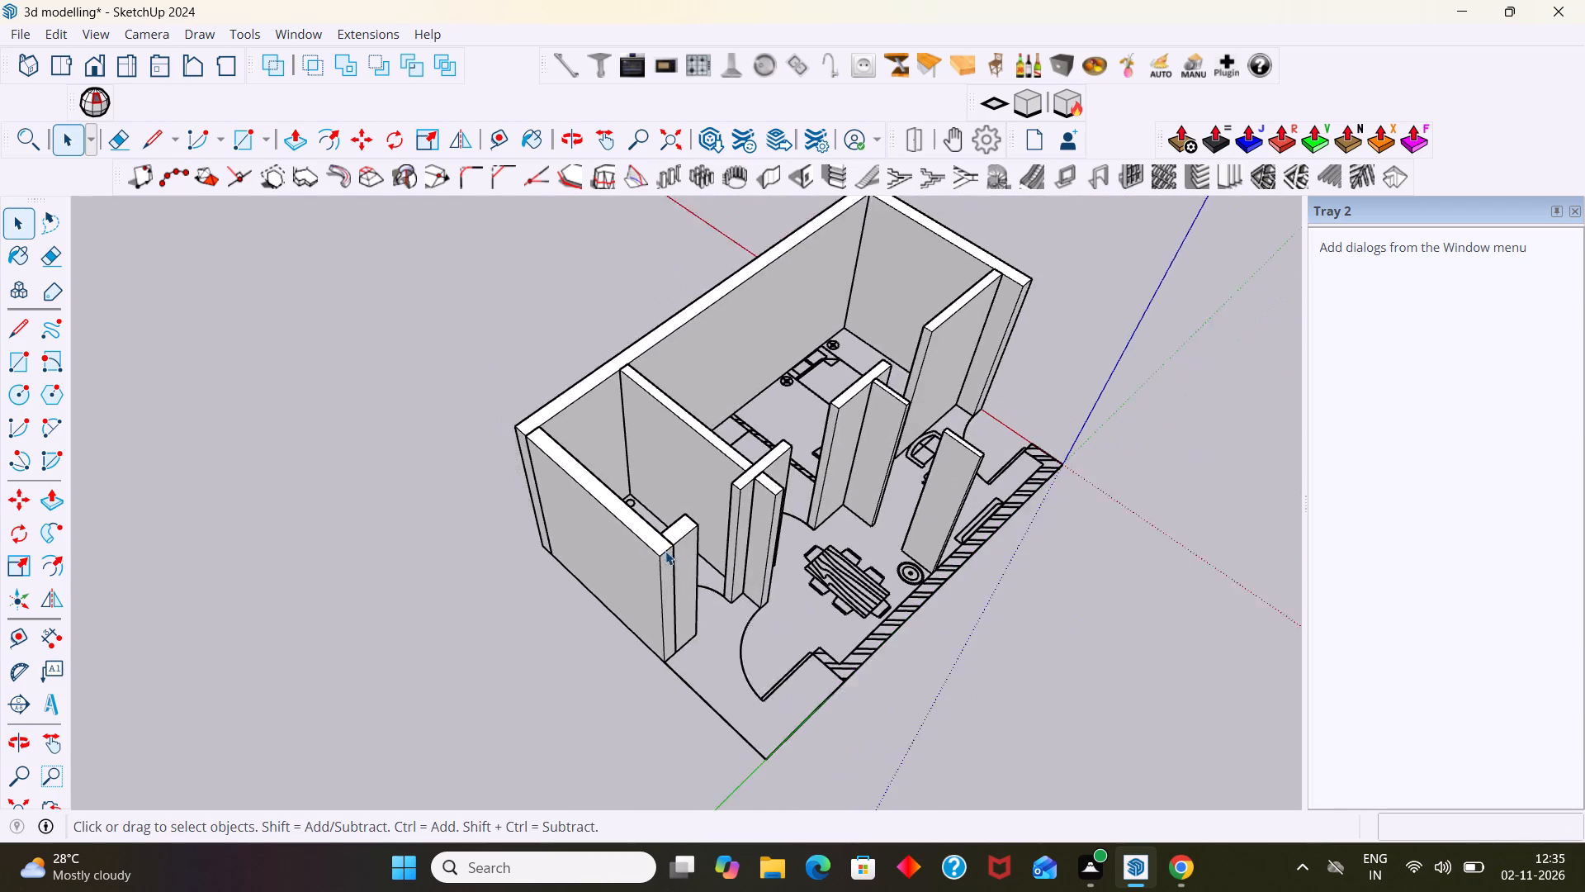
Erase the four hatch lines at the outer-wall end of the thin partition strip between the bedroom and kitchen.
middle_drag(694, 541, 488, 515)
scroll(608, 536, up, 5)
middle_drag(783, 524, 541, 488)
scroll(669, 471, down, 2)
middle_drag(688, 477, 1203, 577)
scroll(636, 429, up, 3)
middle_drag(601, 475, 783, 514)
scroll(529, 532, up, 5)
middle_drag(533, 549, 520, 545)
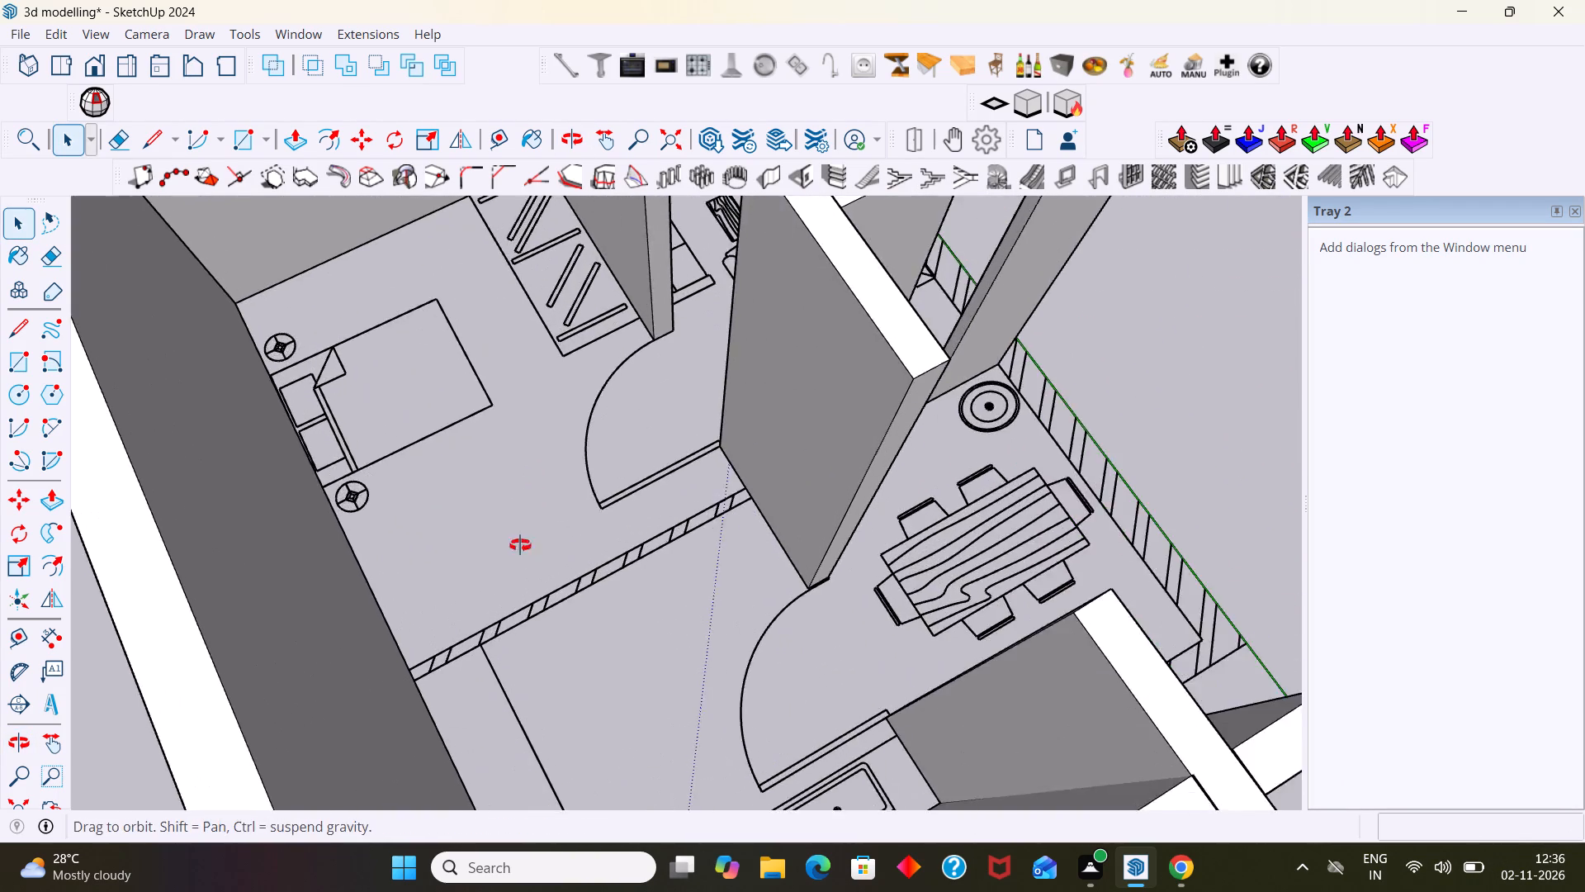
middle_drag(520, 545, 450, 515)
scroll(452, 515, down, 5)
middle_drag(579, 580, 438, 574)
scroll(411, 515, up, 1)
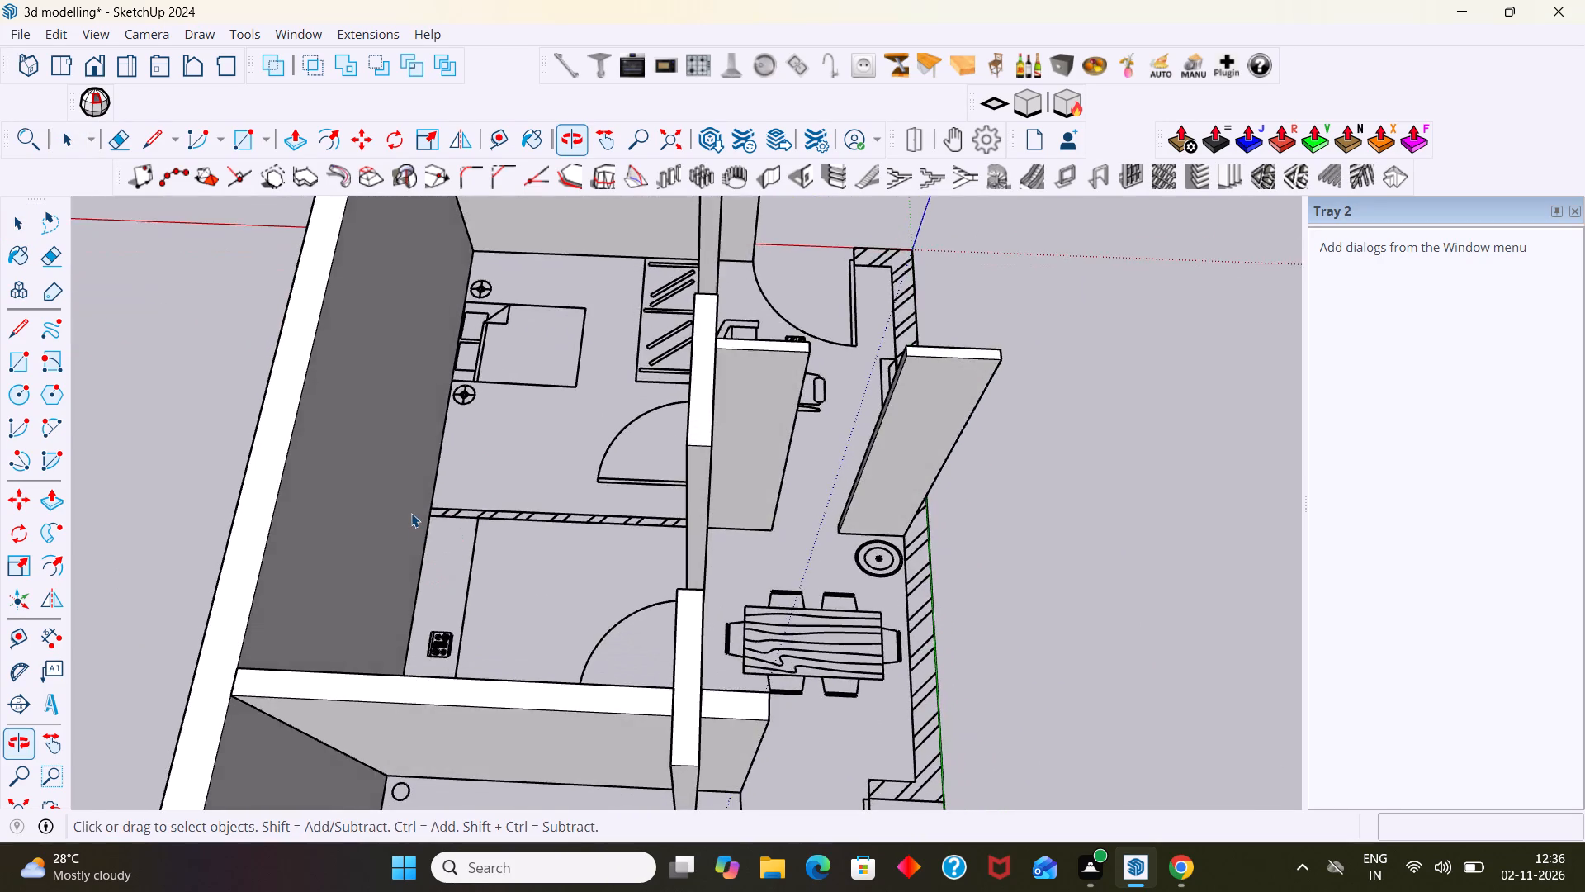
scroll(411, 513, up, 11)
scroll(492, 510, up, 4)
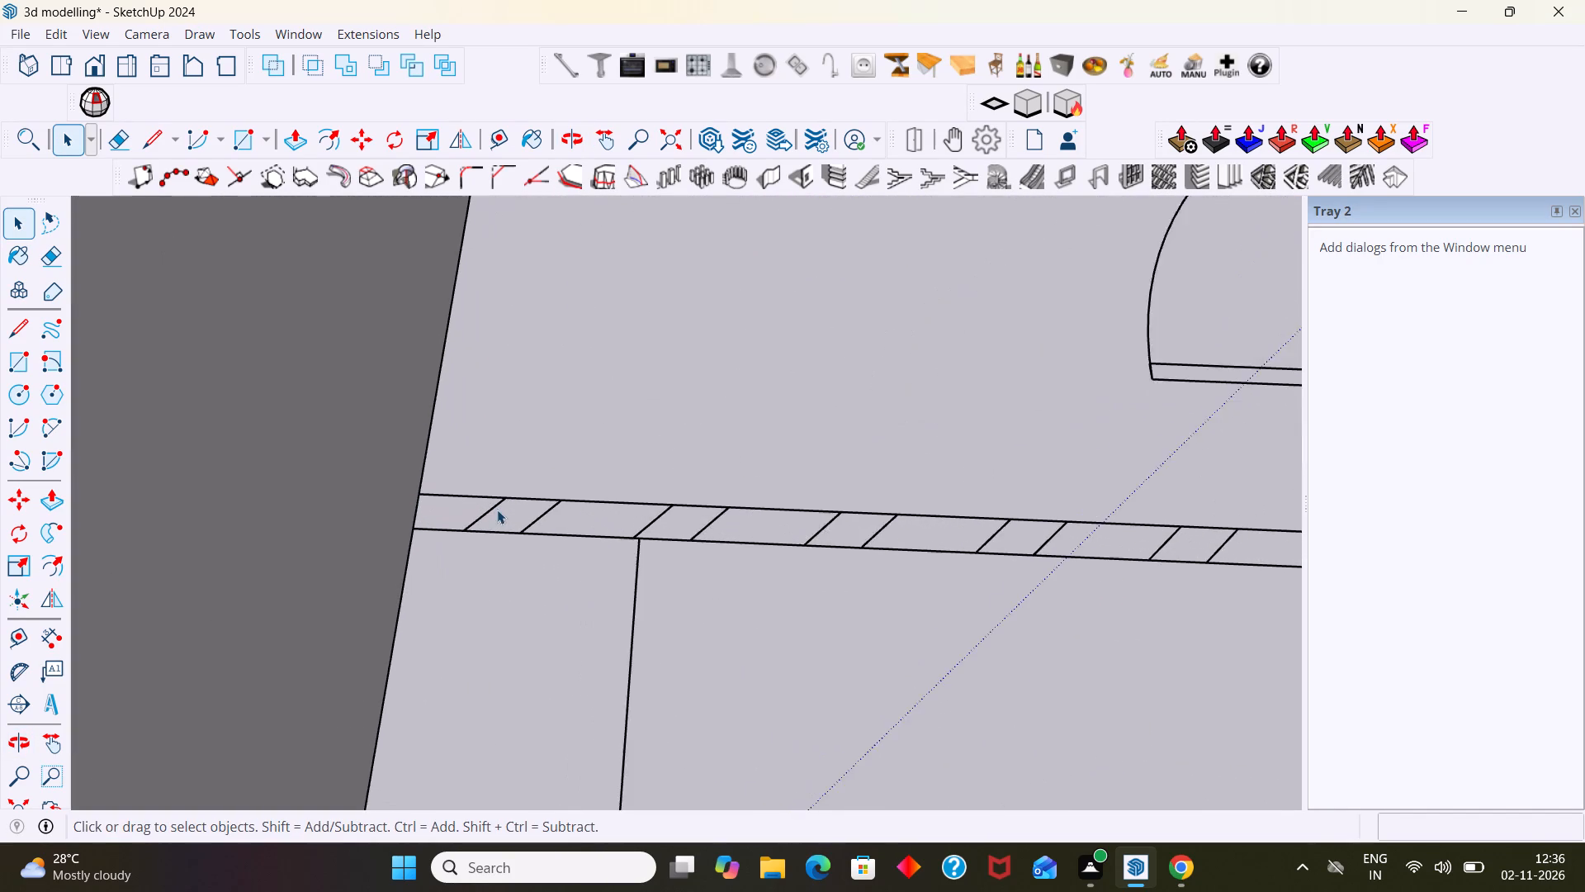
scroll(497, 510, down, 6)
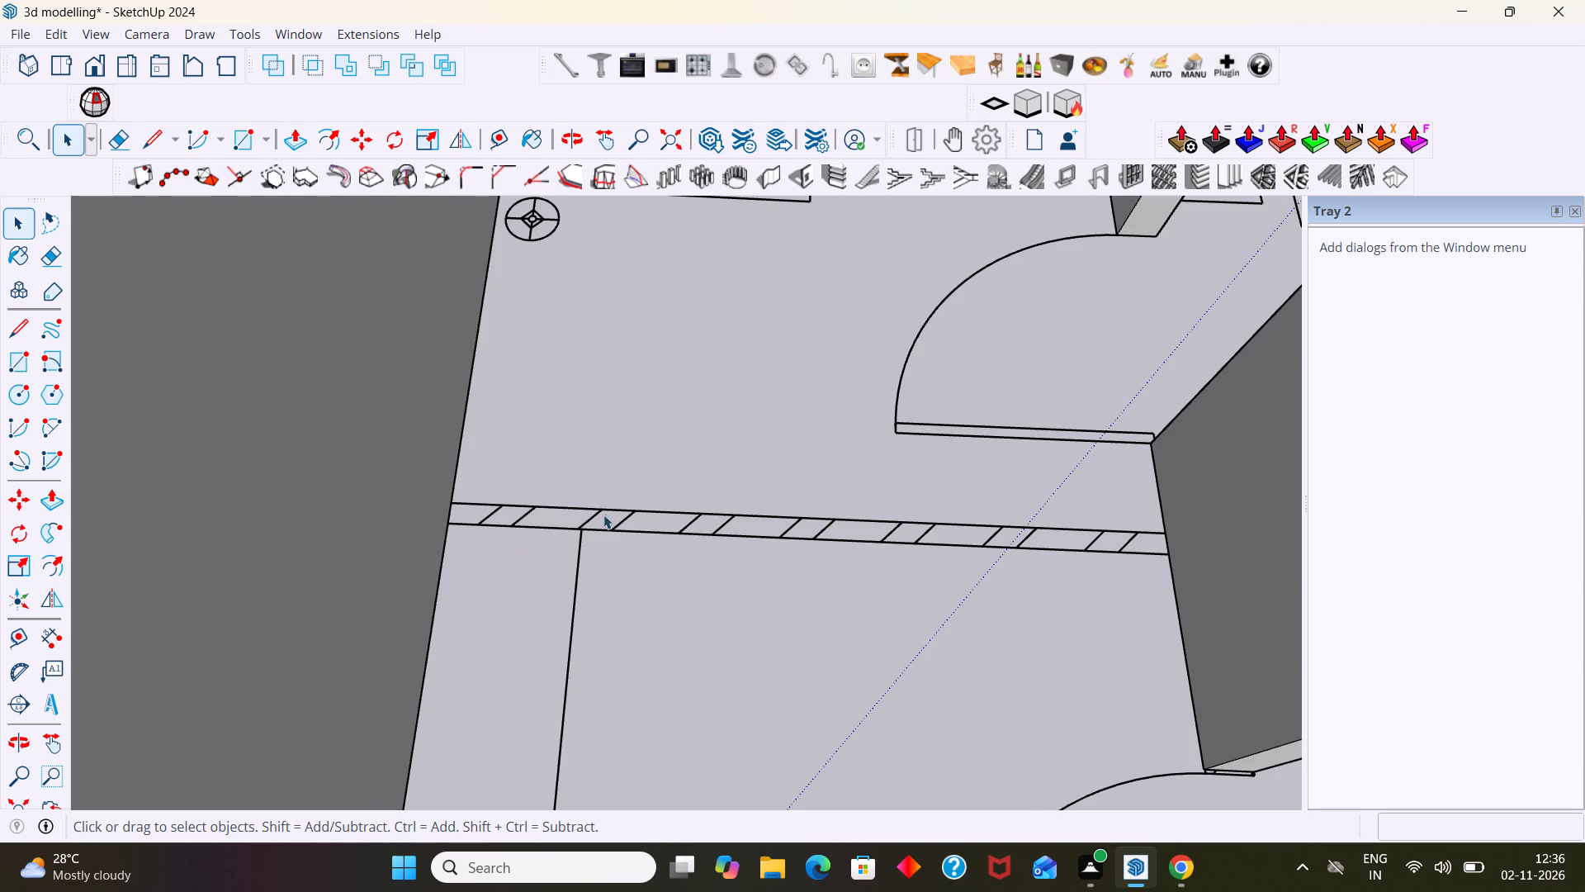
middle_drag(593, 563, 582, 636)
scroll(608, 492, up, 7)
triple_click(633, 519)
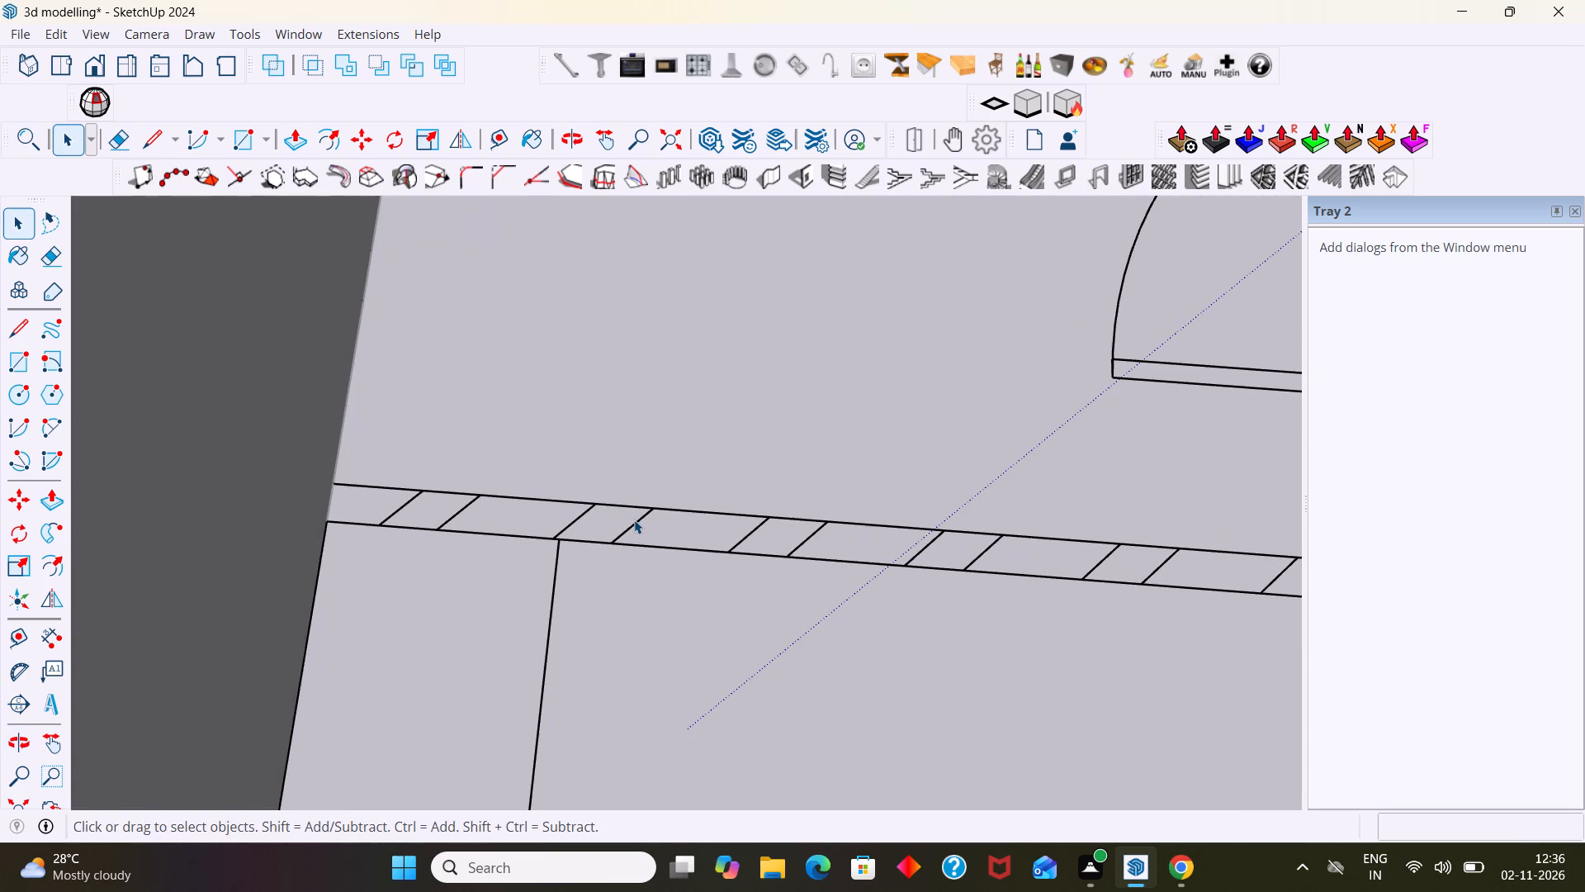
click(636, 521)
key(Delete)
key(e)
drag(627, 534, 417, 512)
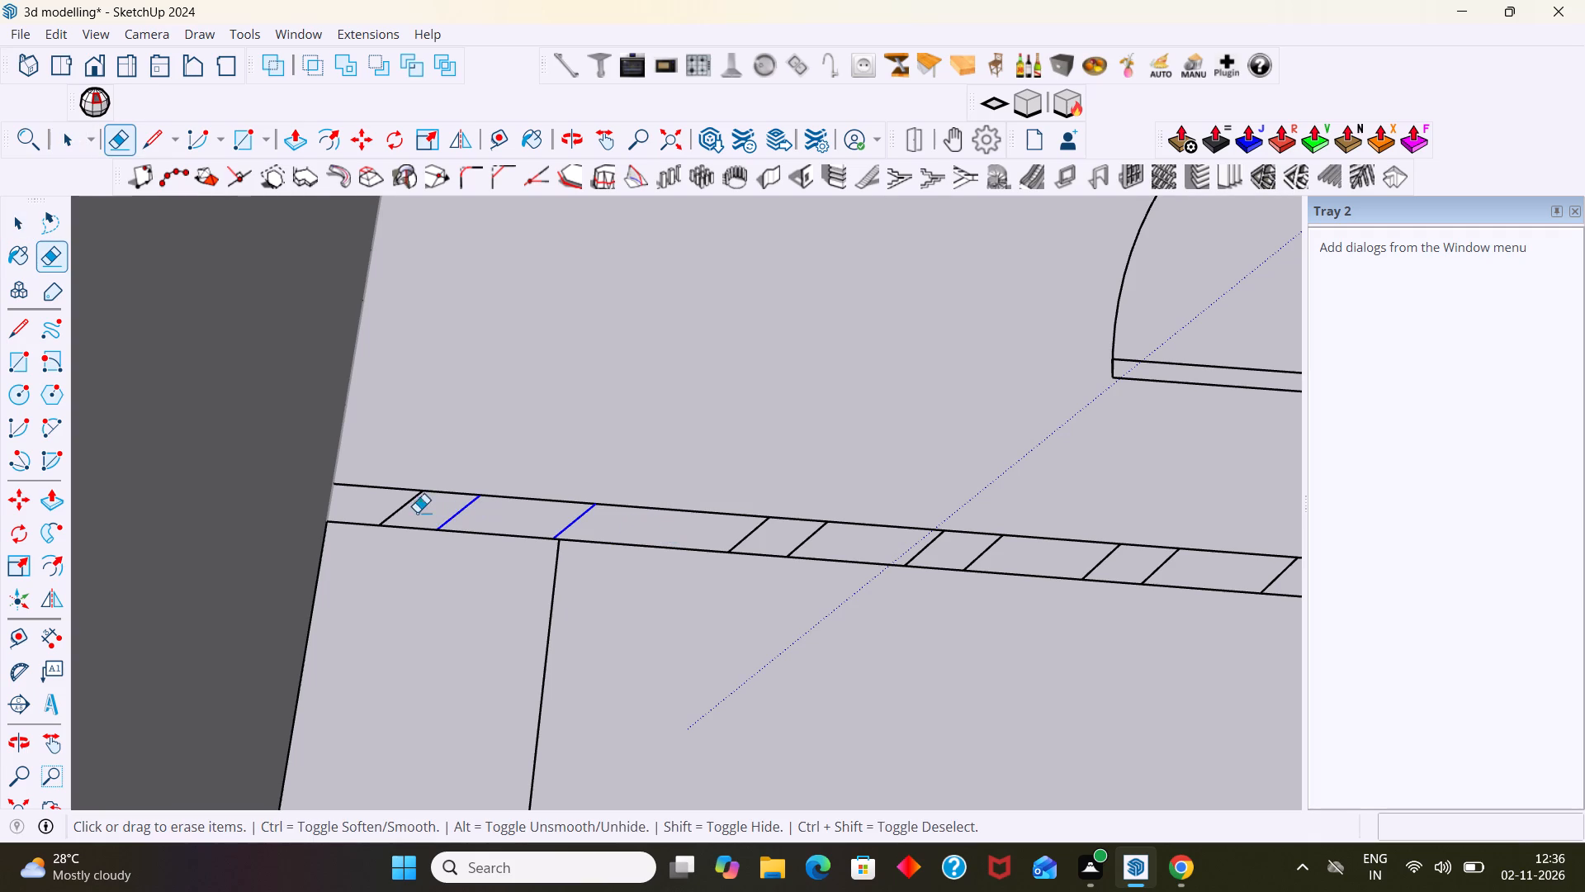
drag(417, 512, 397, 511)
Erase the four hatch lines at the dining-side end of the bedroom-kitchen partition strip, keeping its two outlines.
scroll(595, 530, down, 4)
shift+middle_drag(608, 529, 414, 477)
scroll(494, 481, down, 3)
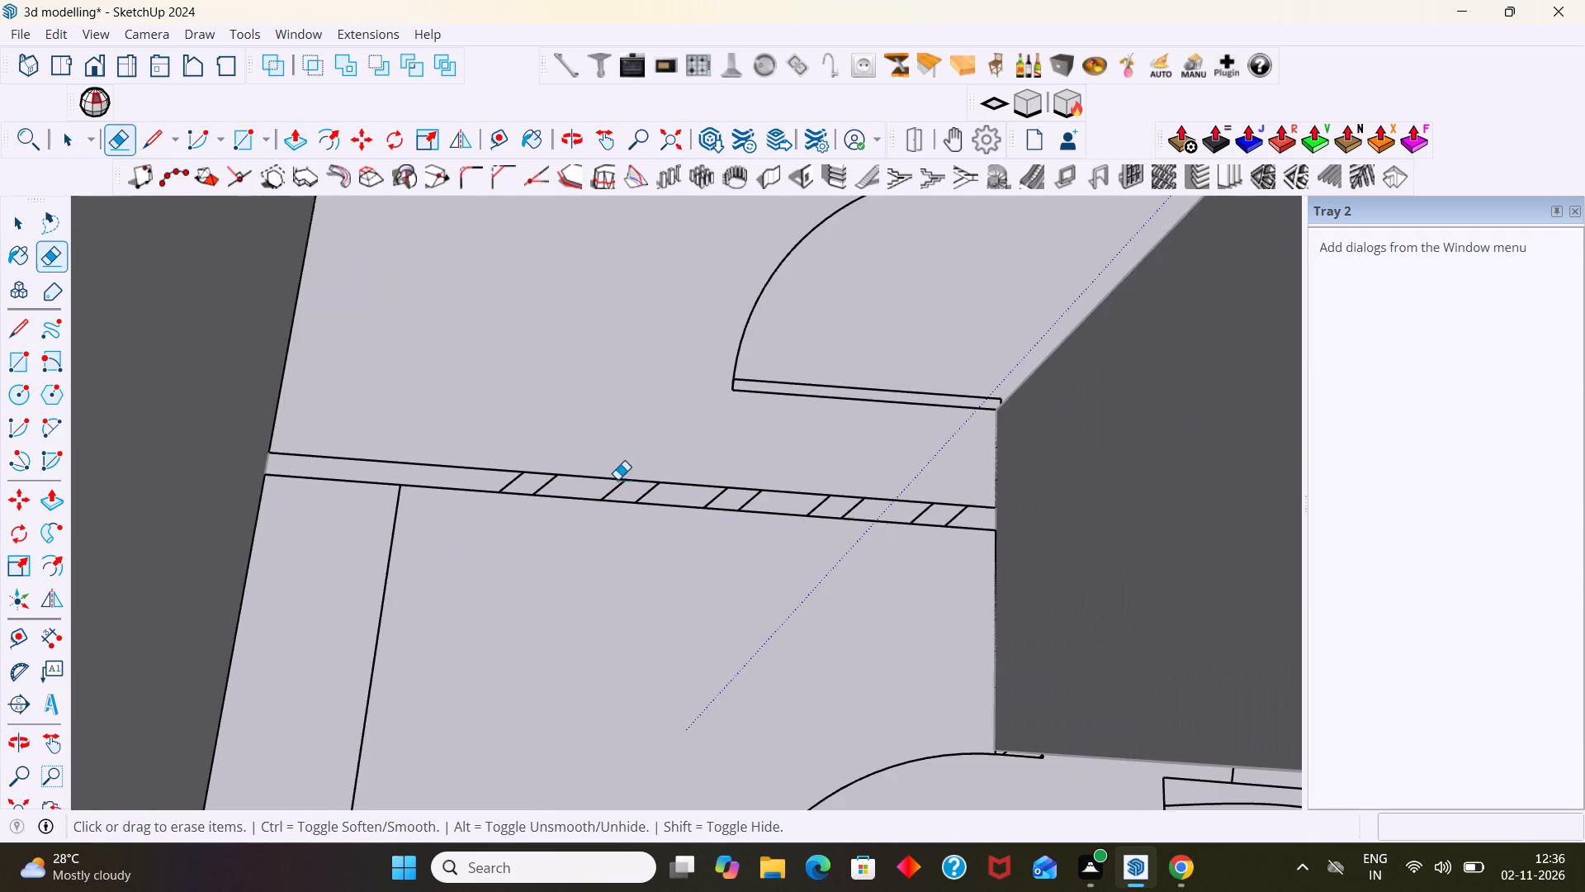
scroll(983, 551, up, 7)
drag(926, 501, 561, 486)
key(ctrl+z)
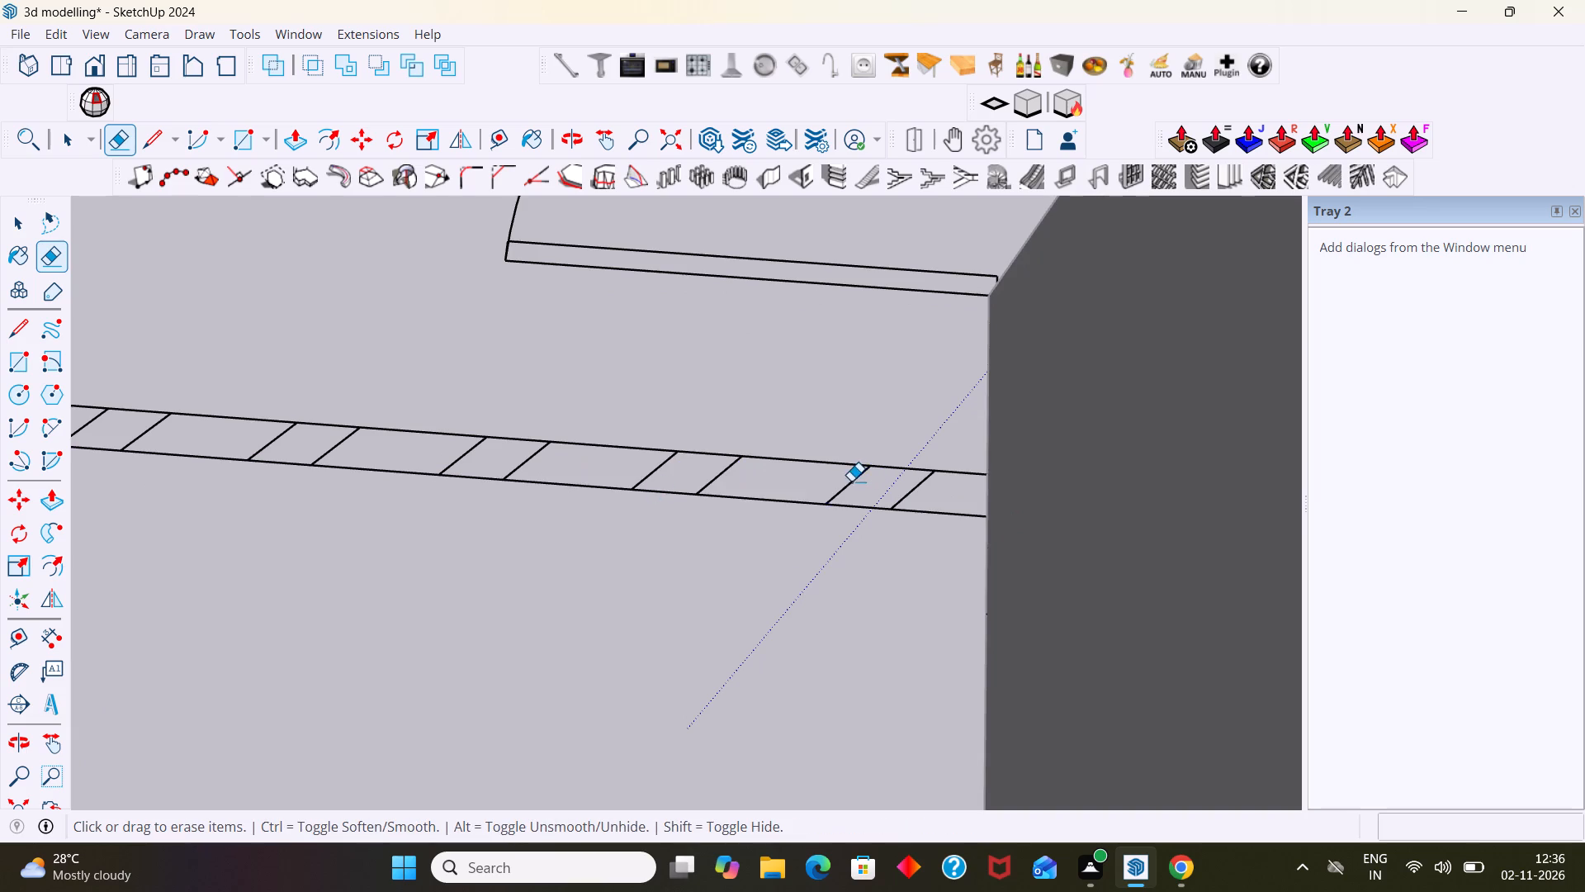
click(851, 481)
click(915, 490)
drag(740, 482, 636, 463)
scroll(674, 471, down, 3)
scroll(607, 464, up, 3)
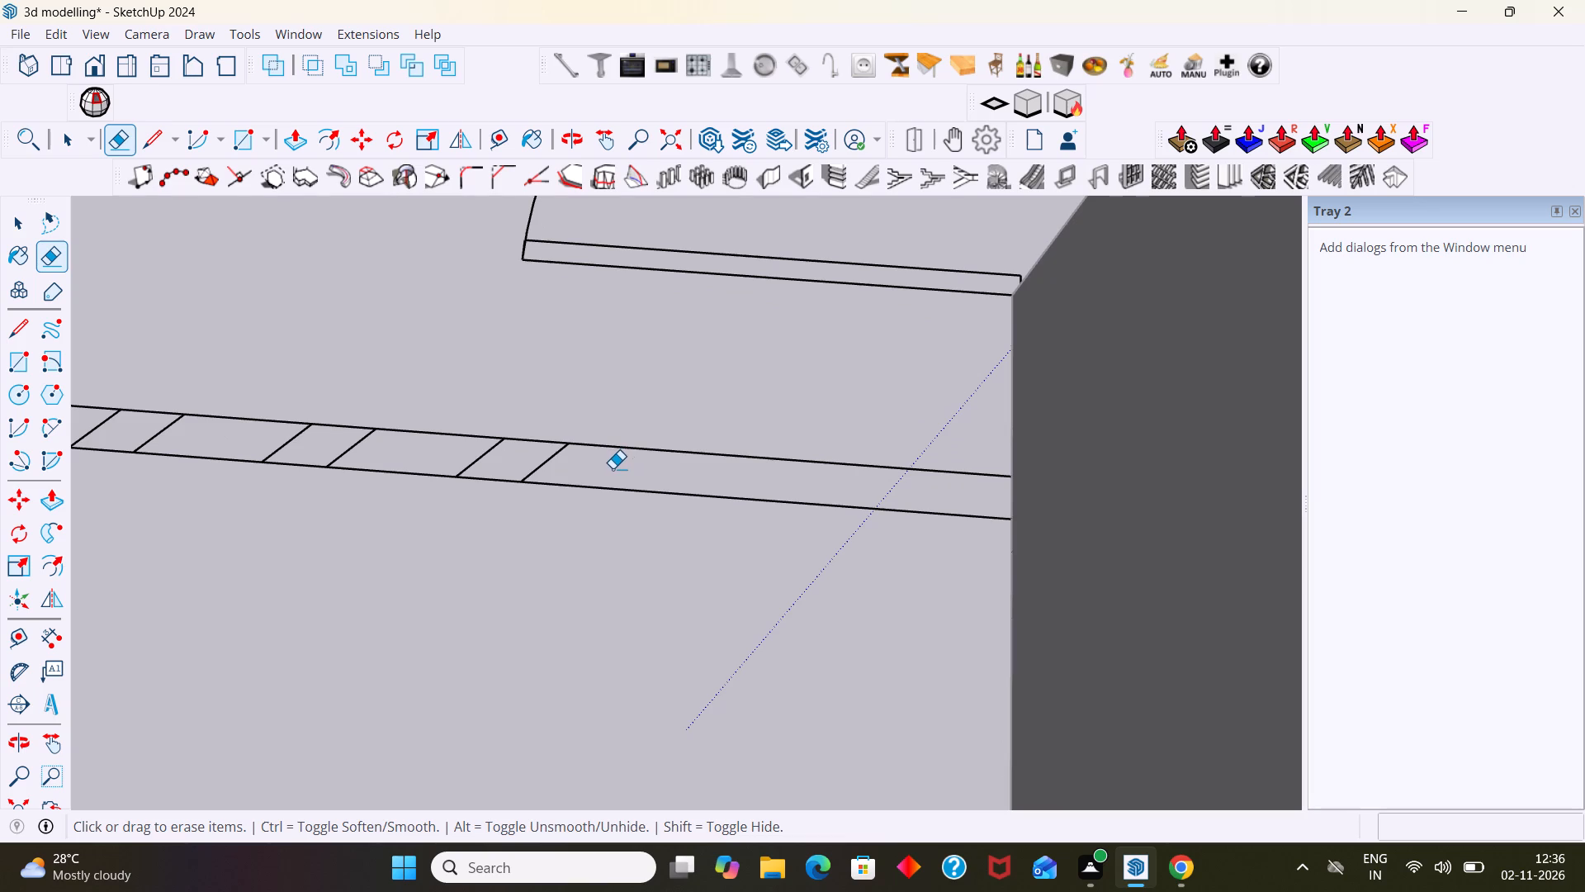
Erase the remaining hatch lines in the middle of the bedroom-kitchen partition strip.
scroll(490, 508, down, 3)
shift+middle_drag(508, 504, 804, 528)
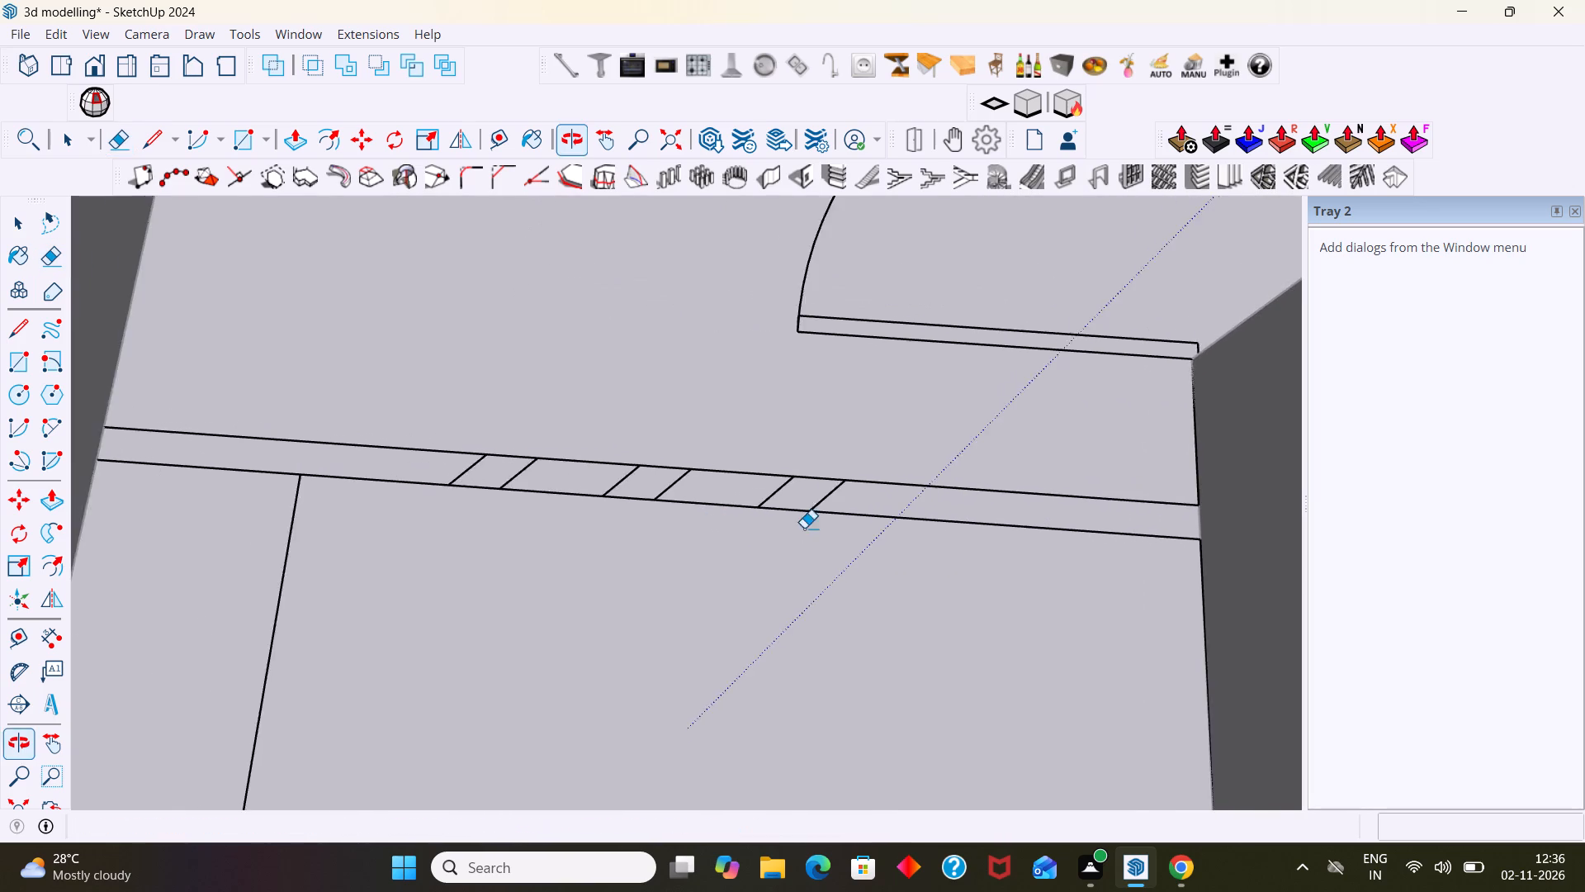
shift+middle_drag(804, 528, 803, 528)
scroll(793, 520, down, 3)
middle_drag(792, 528, 815, 627)
scroll(811, 529, up, 9)
drag(829, 494, 822, 488)
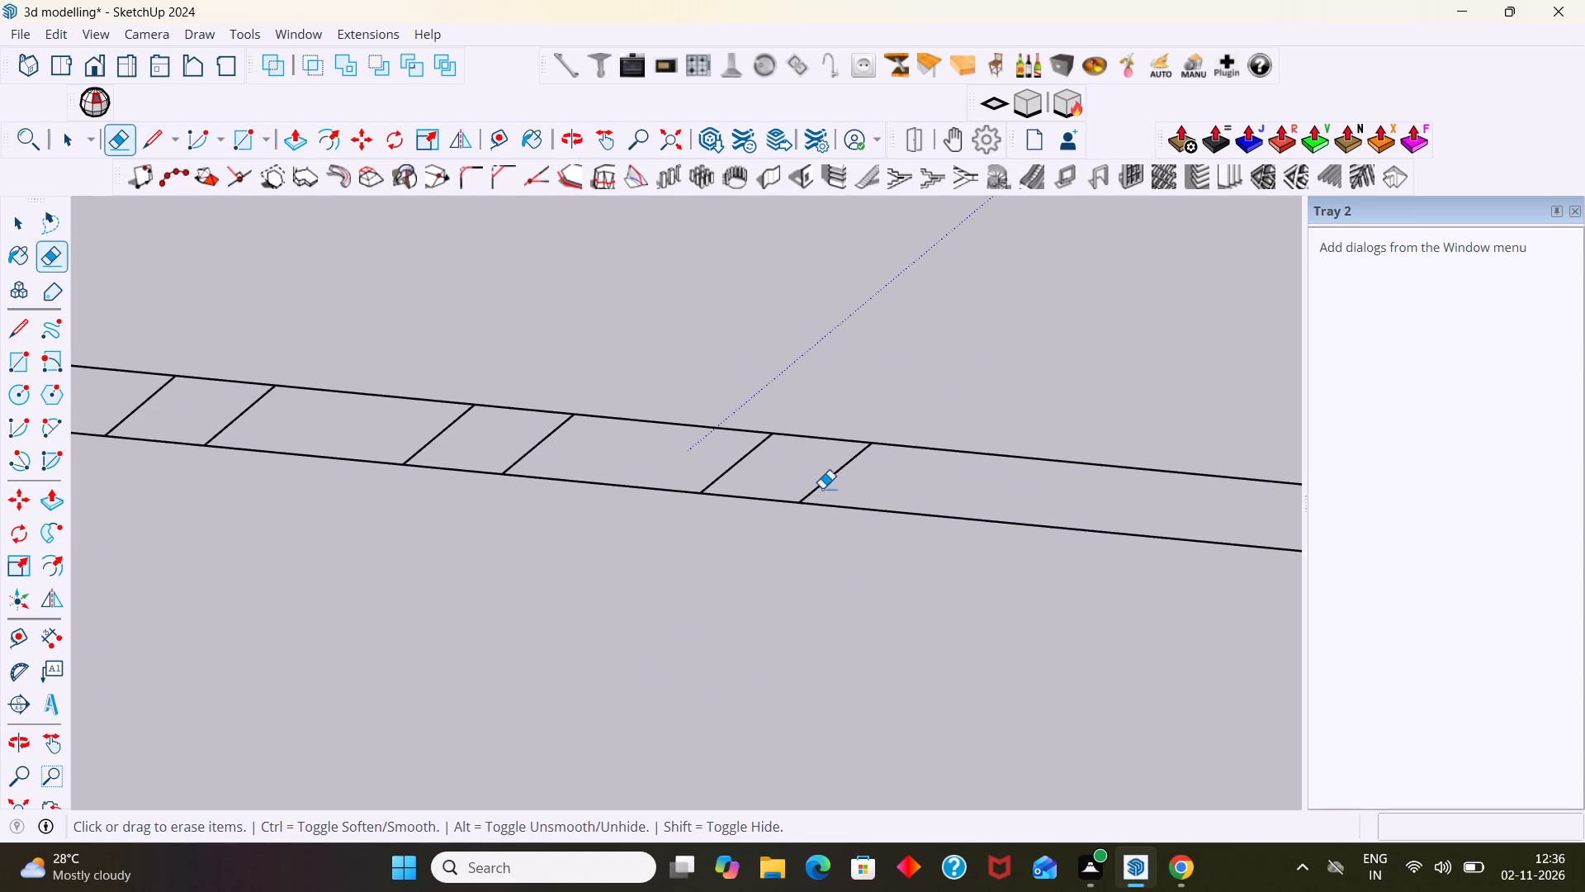
drag(822, 488, 220, 411)
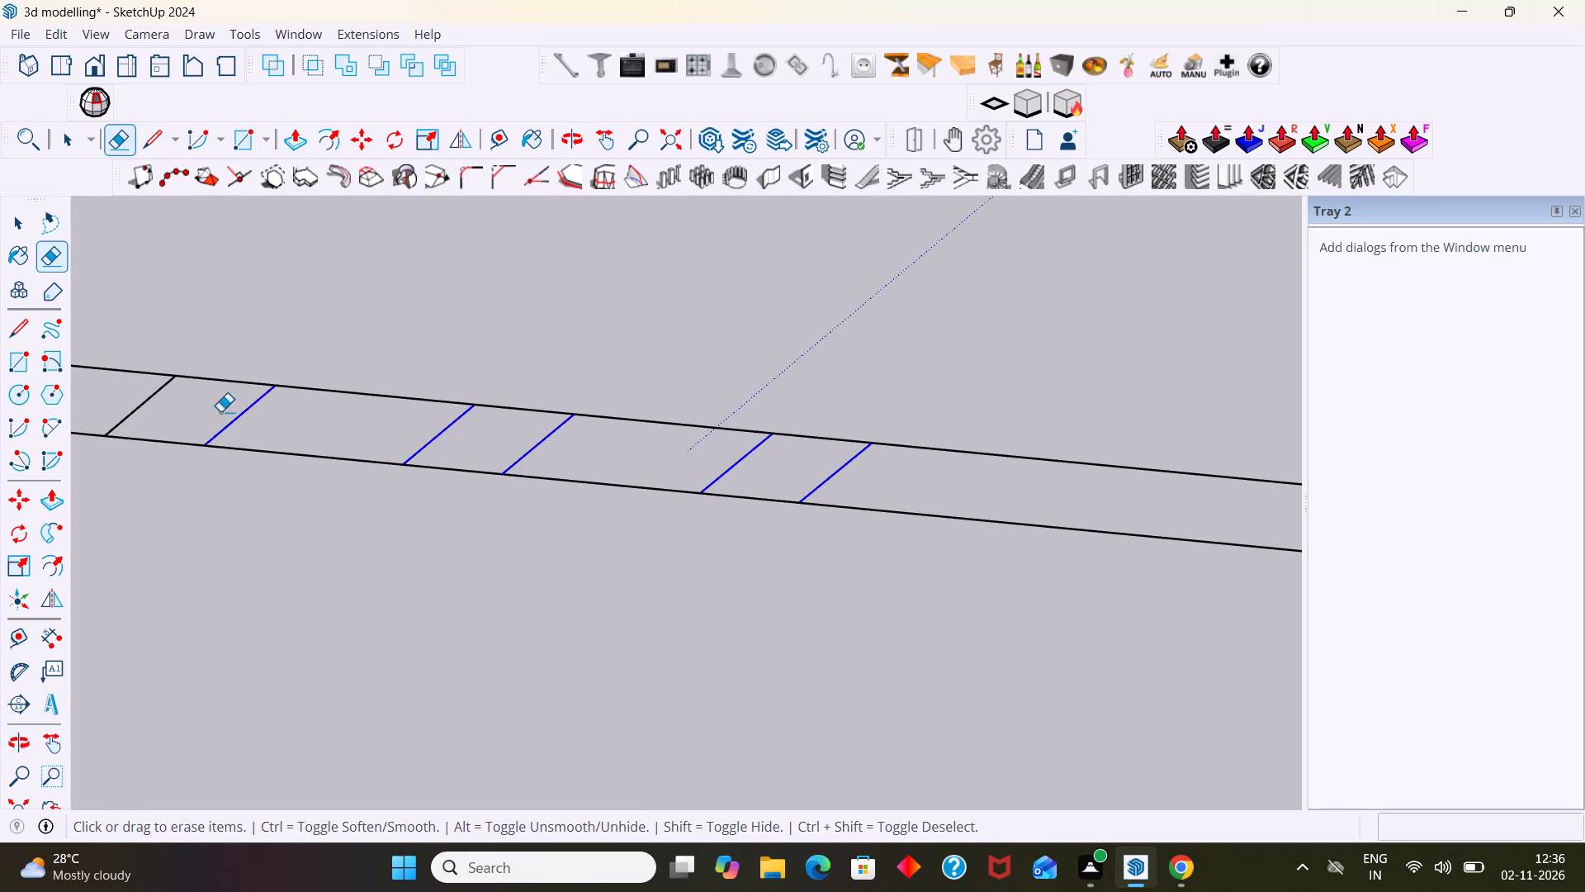
drag(220, 411, 130, 400)
scroll(265, 432, down, 16)
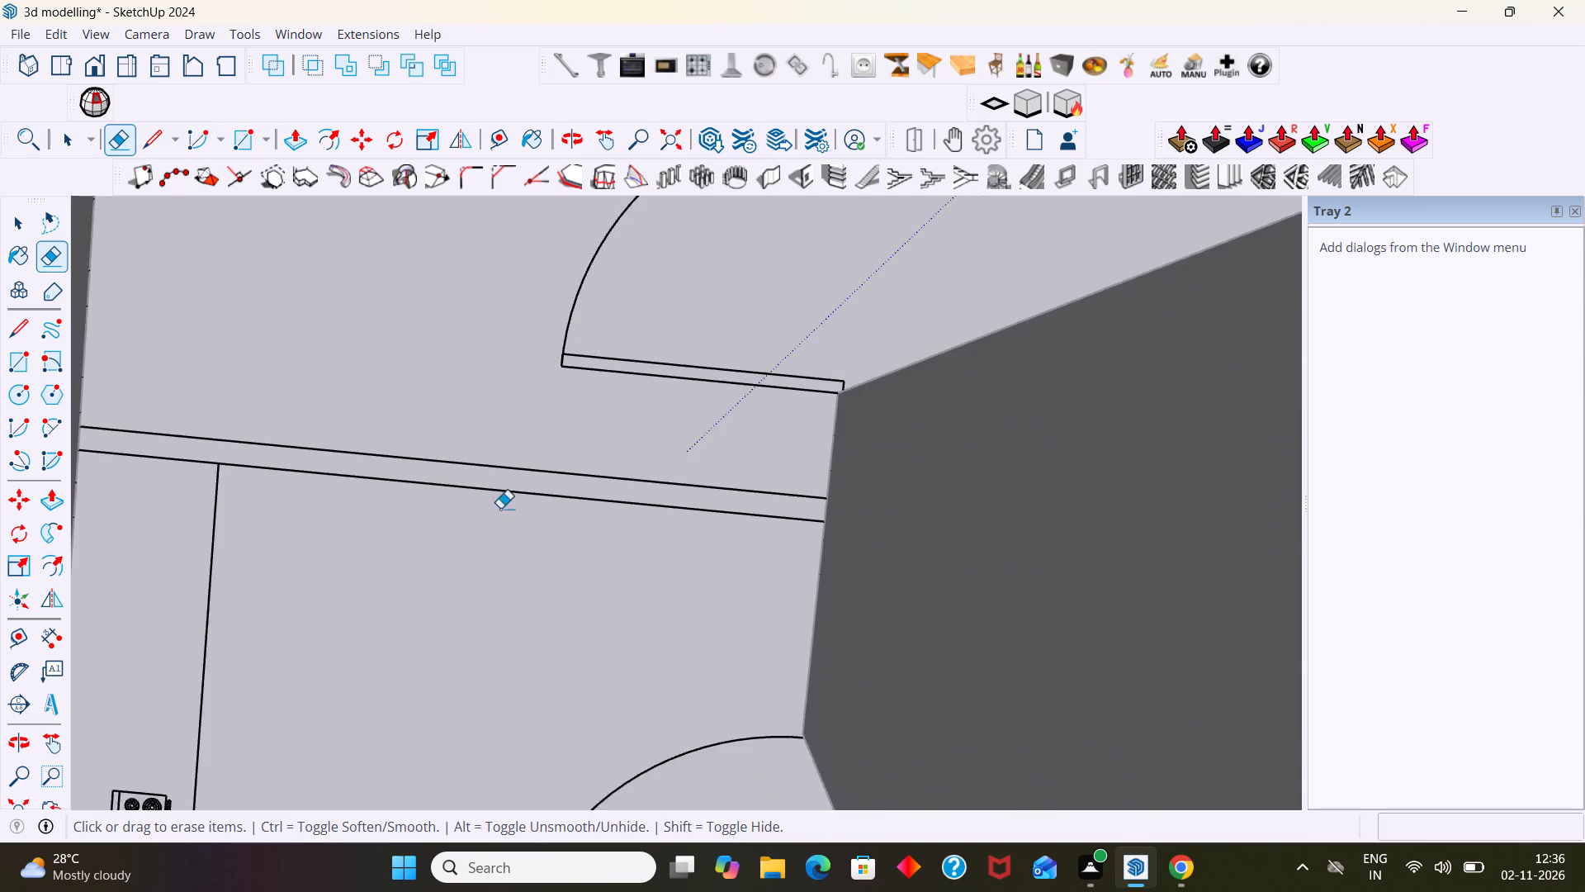
Erase the hatch lines at the toilet-side end of the unbuilt long outer wall, including its short return beside the door.
scroll(500, 508, down, 6)
middle_drag(476, 580, 447, 472)
scroll(471, 547, down, 8)
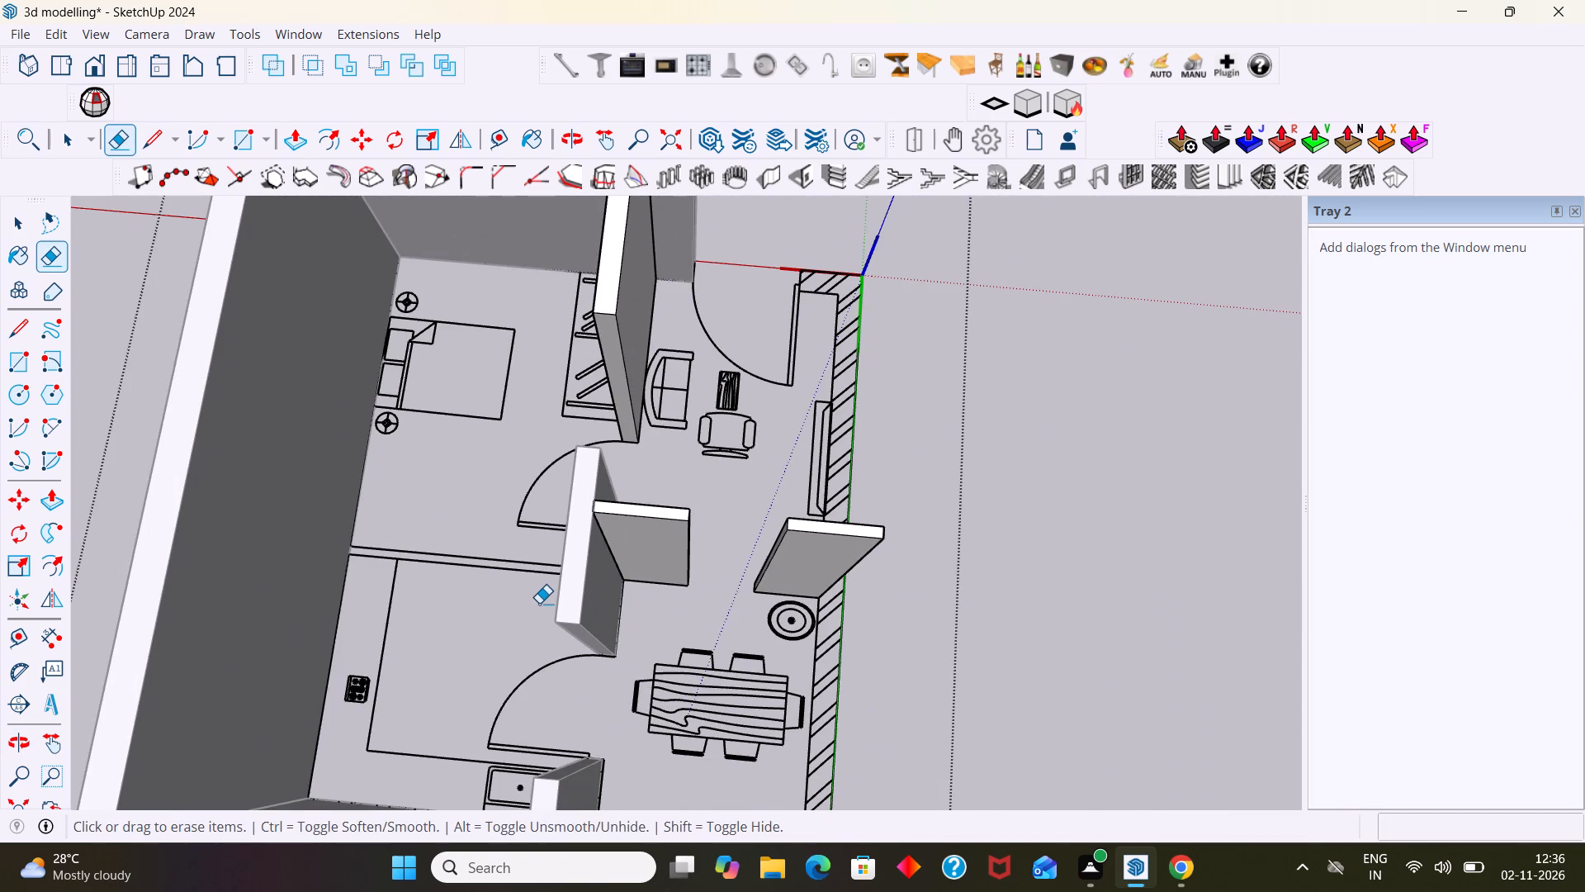
scroll(546, 608, down, 4)
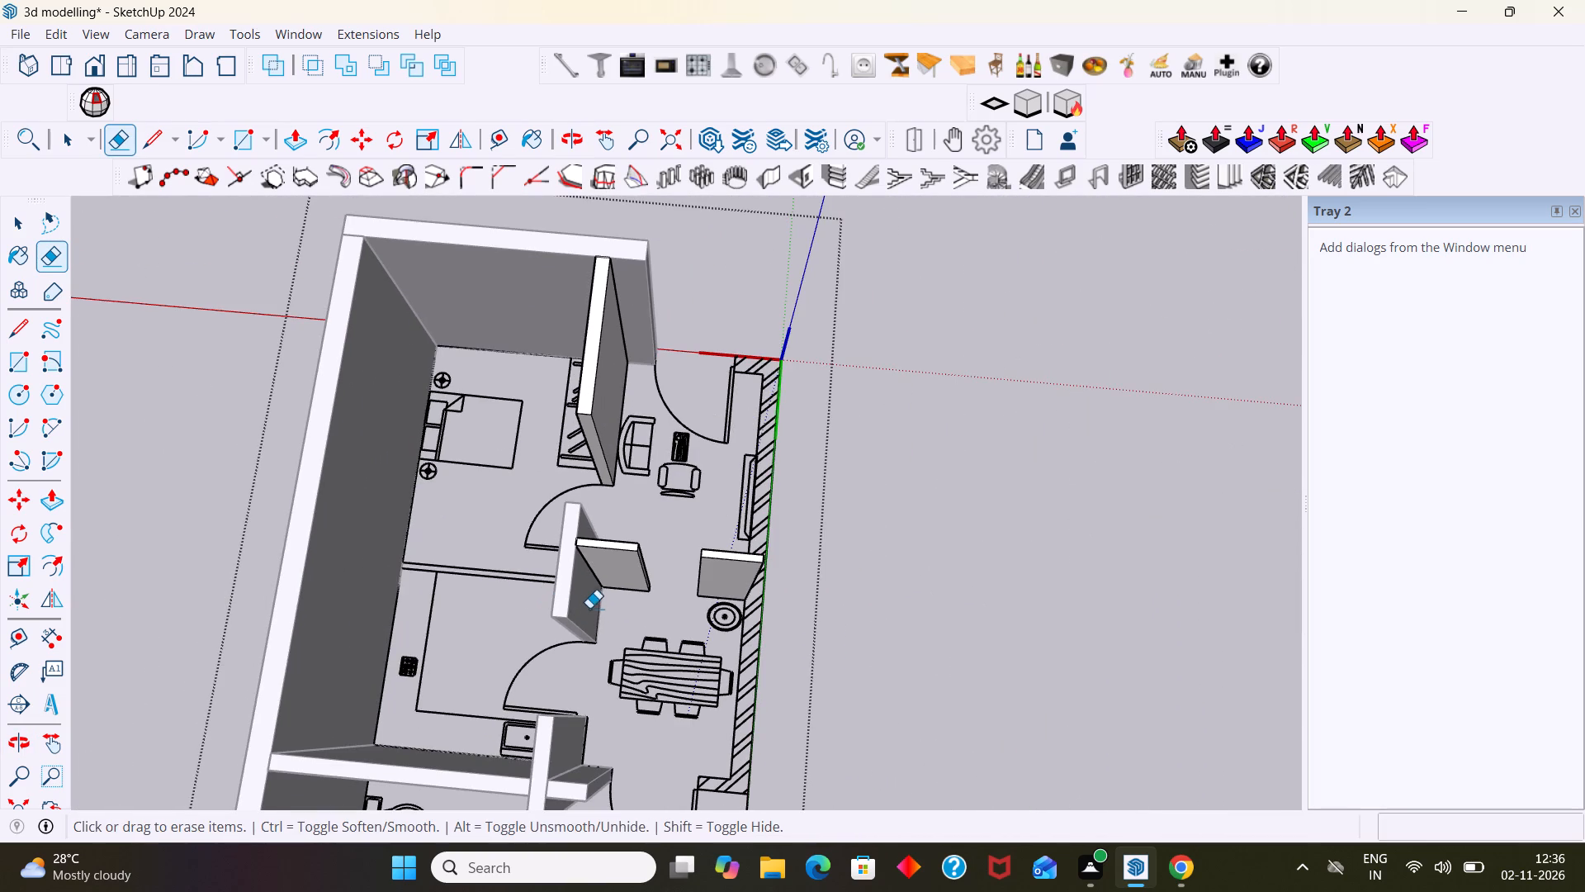
middle_drag(571, 596, 484, 509)
scroll(659, 653, down, 1)
middle_drag(711, 664, 576, 575)
scroll(606, 626, up, 3)
middle_drag(570, 634, 542, 633)
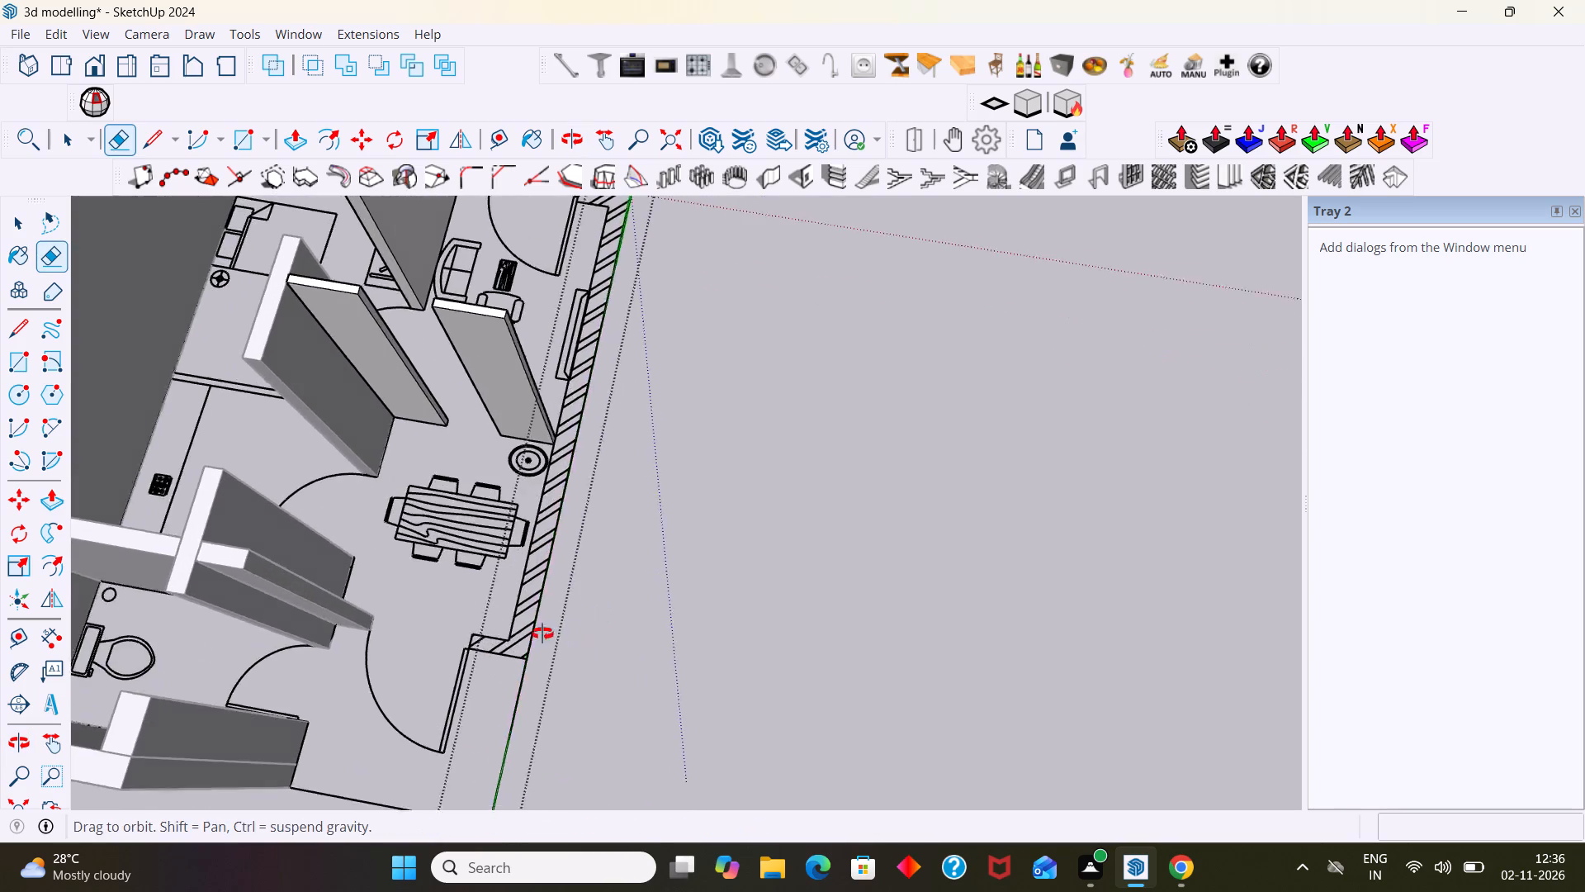
middle_drag(542, 633, 293, 678)
scroll(610, 456, up, 15)
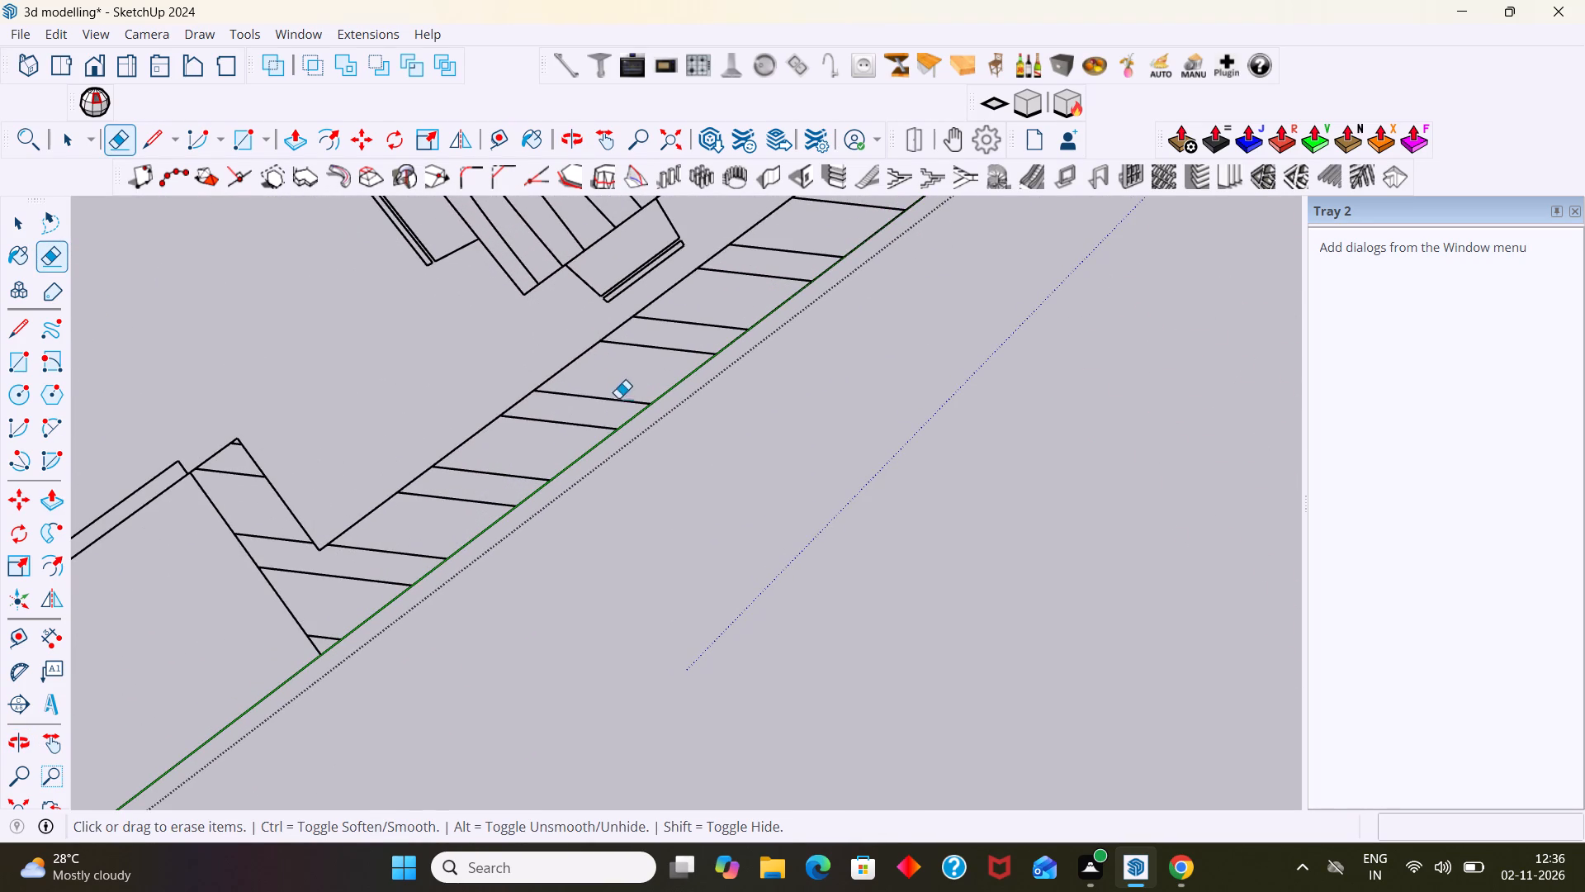
drag(624, 380, 431, 507)
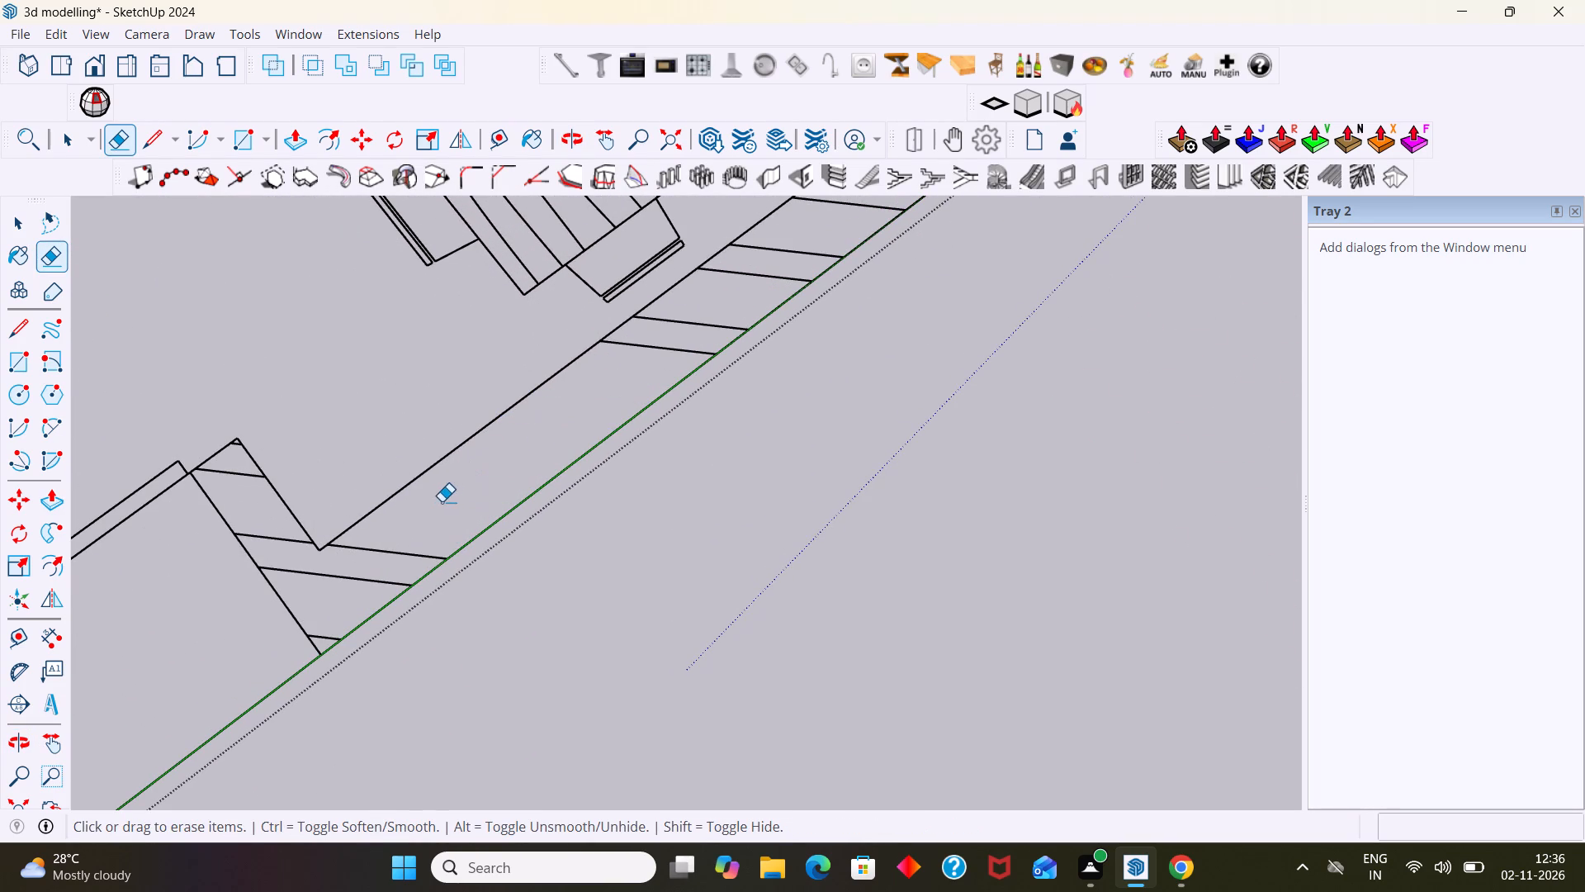
drag(442, 501, 324, 643)
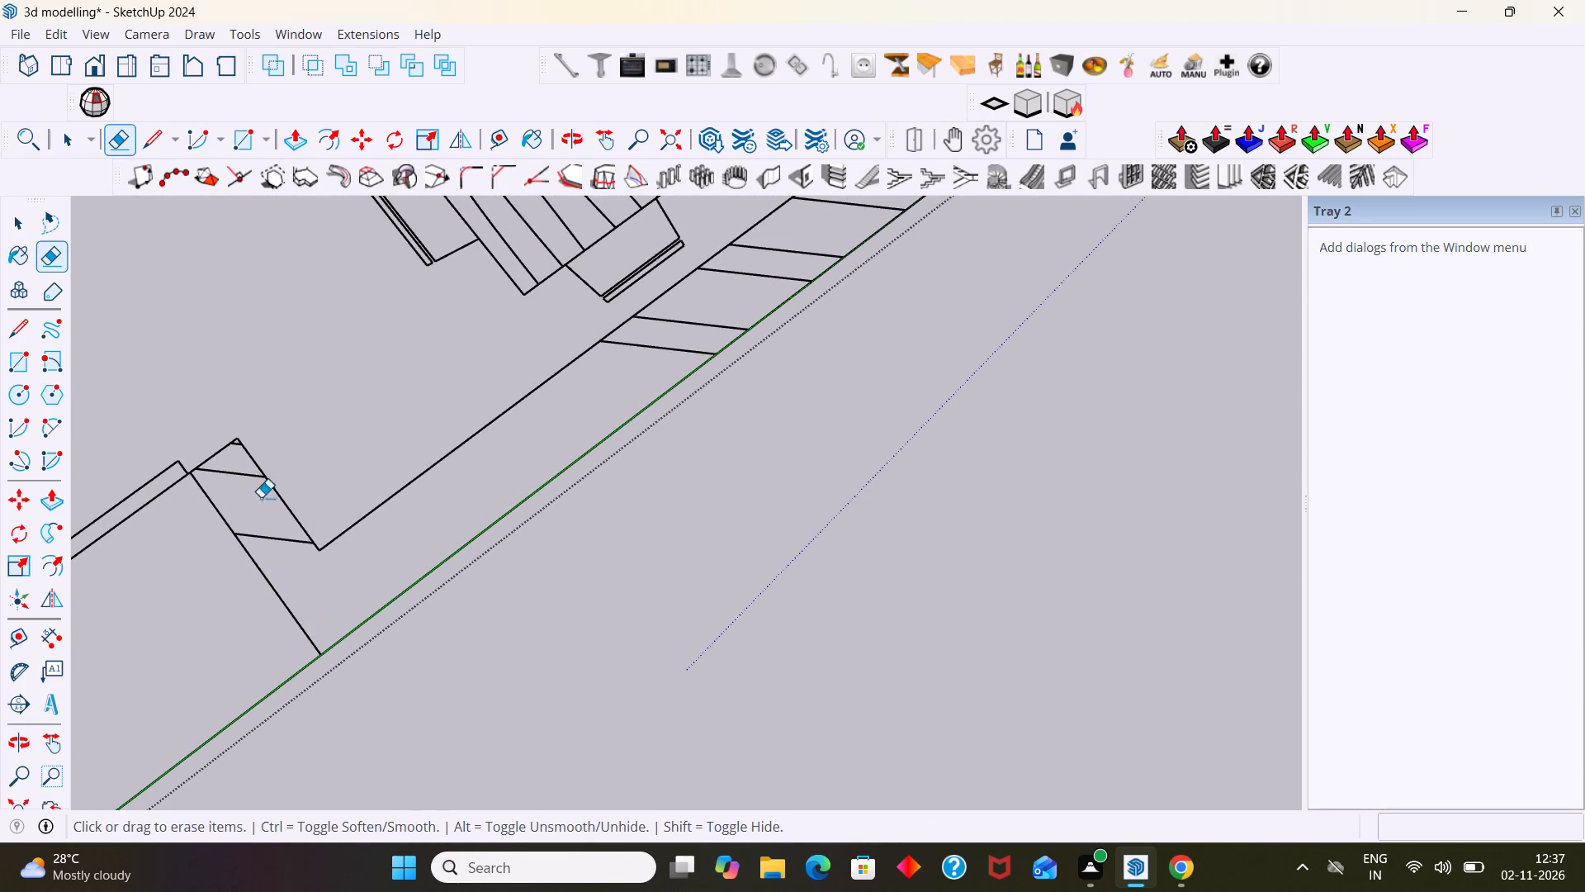
drag(231, 463, 283, 544)
scroll(244, 458, up, 10)
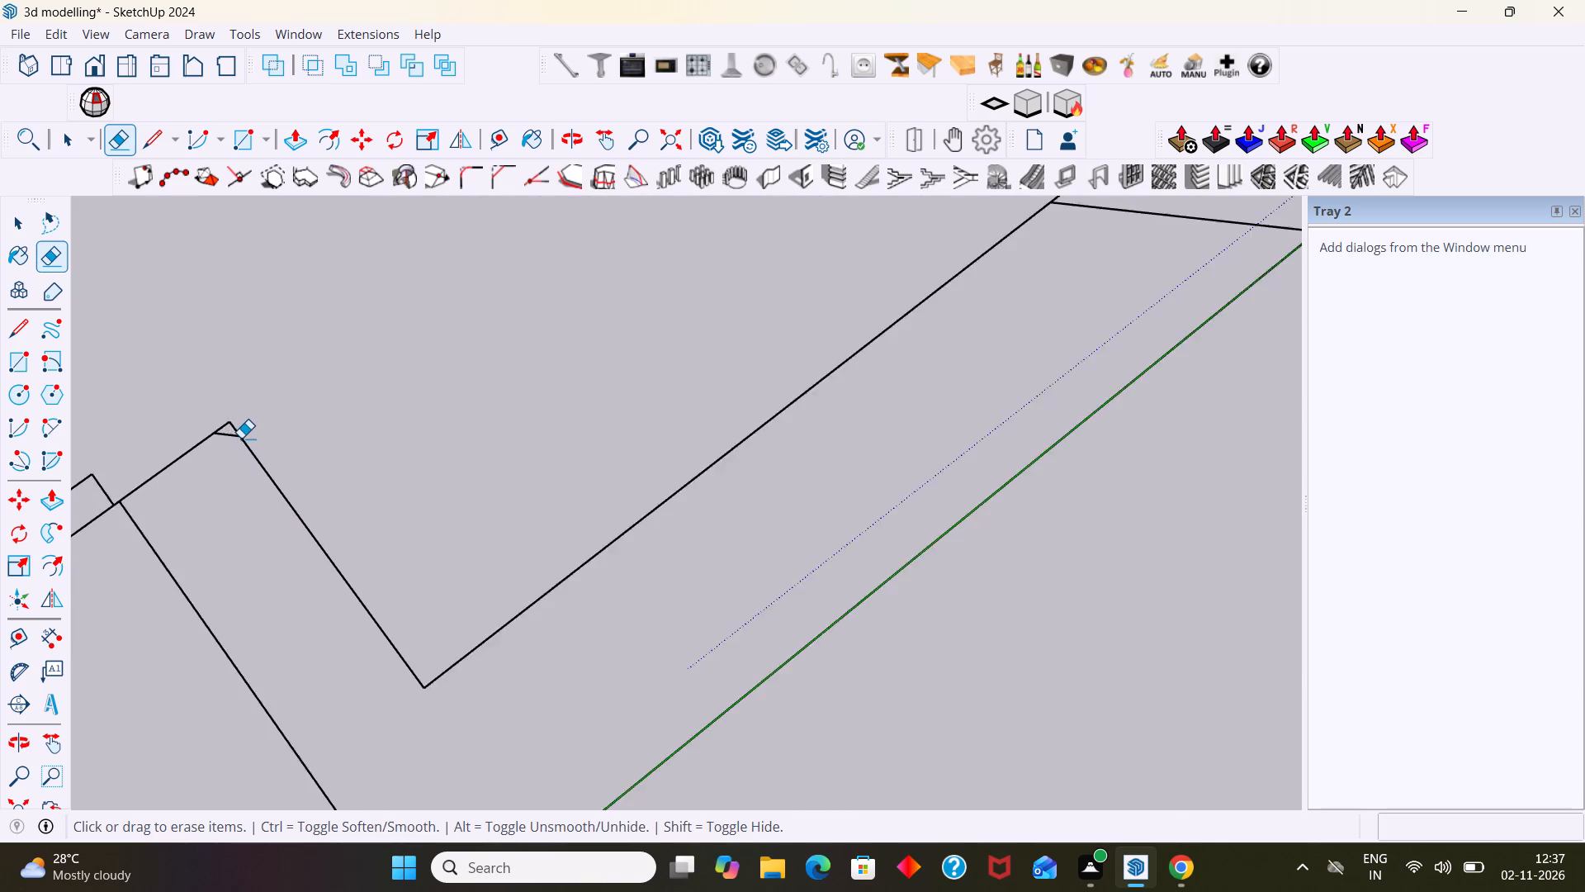
scroll(241, 438, up, 4)
click(225, 435)
scroll(229, 442, down, 6)
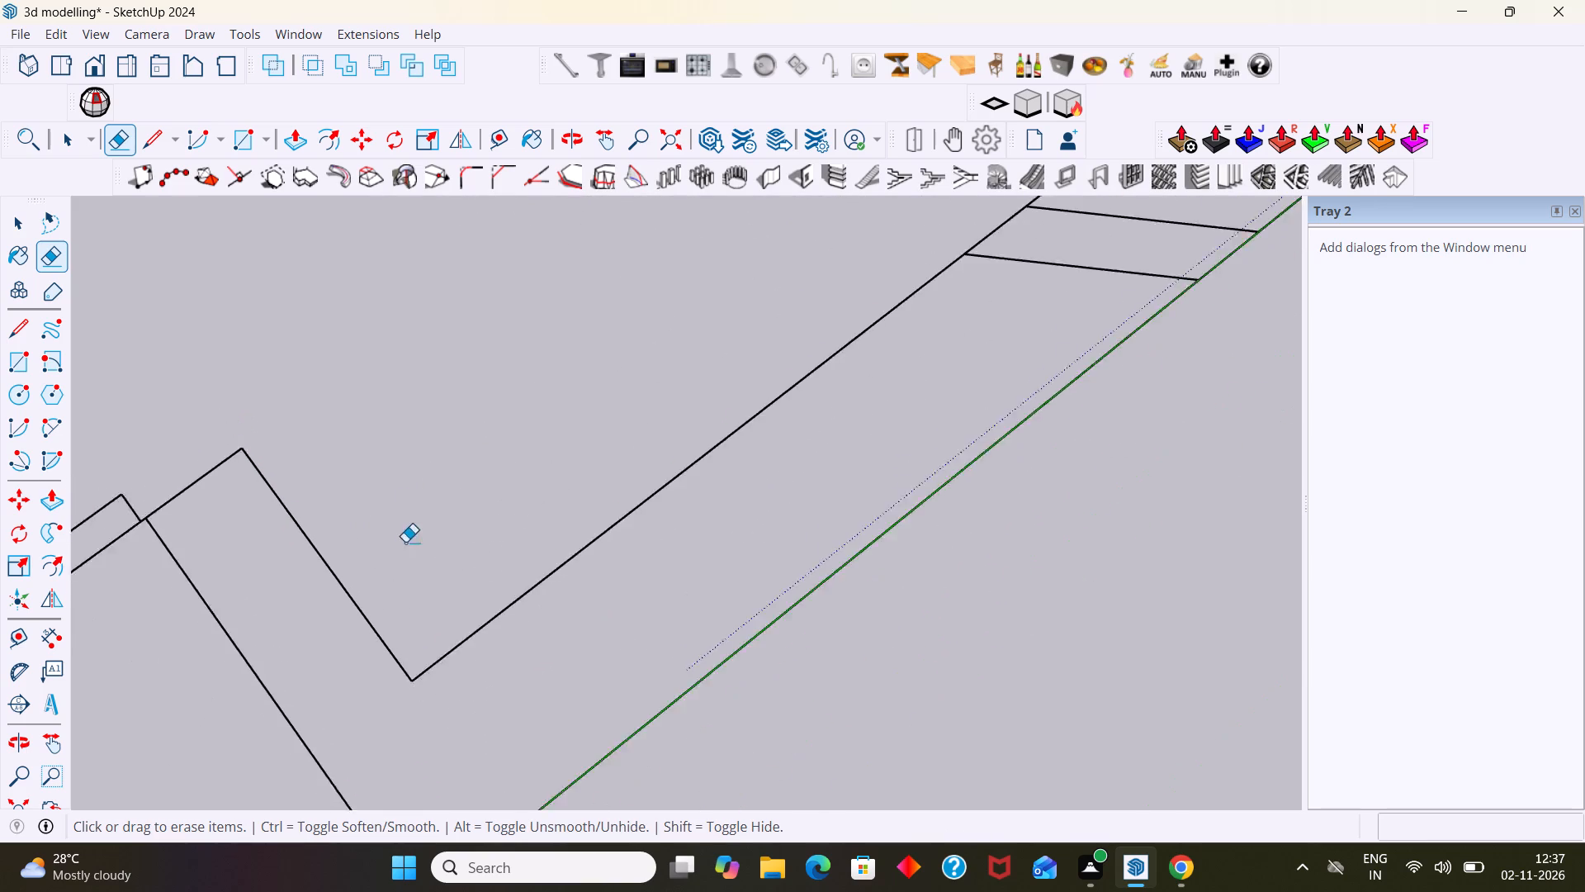
Erase the long outer wall's hatch lines beside the dining table and round washbasin, up to the wall-mounted unit.
scroll(405, 542, down, 11)
shift+middle_drag(882, 394, 508, 630)
scroll(659, 505, down, 7)
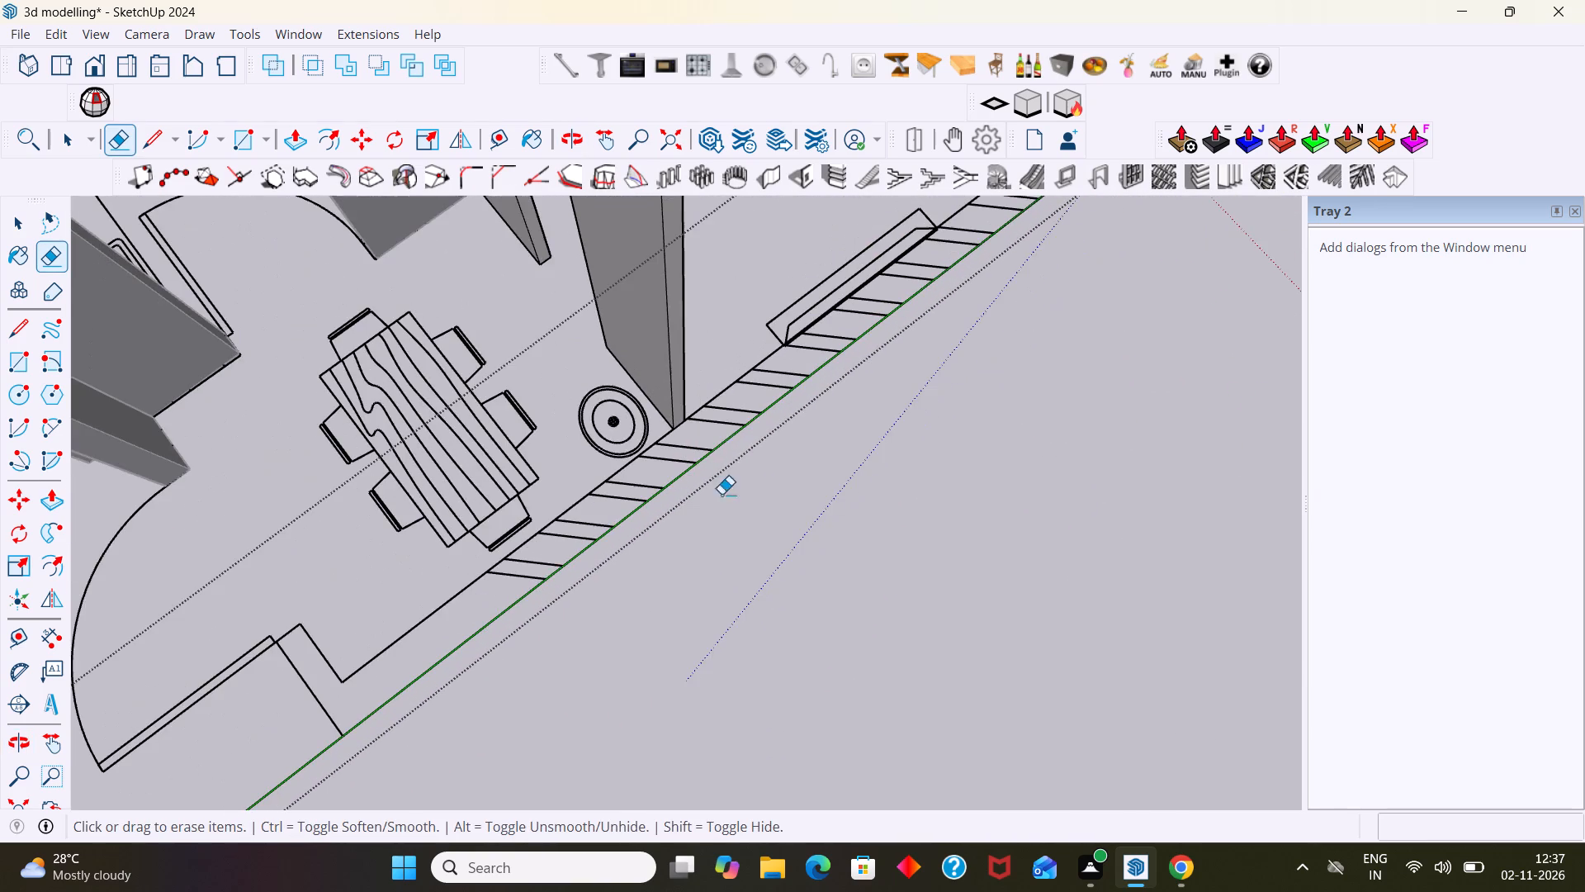
scroll(797, 385, up, 4)
drag(798, 356, 578, 492)
key(ctrl+z)
drag(791, 361, 775, 370)
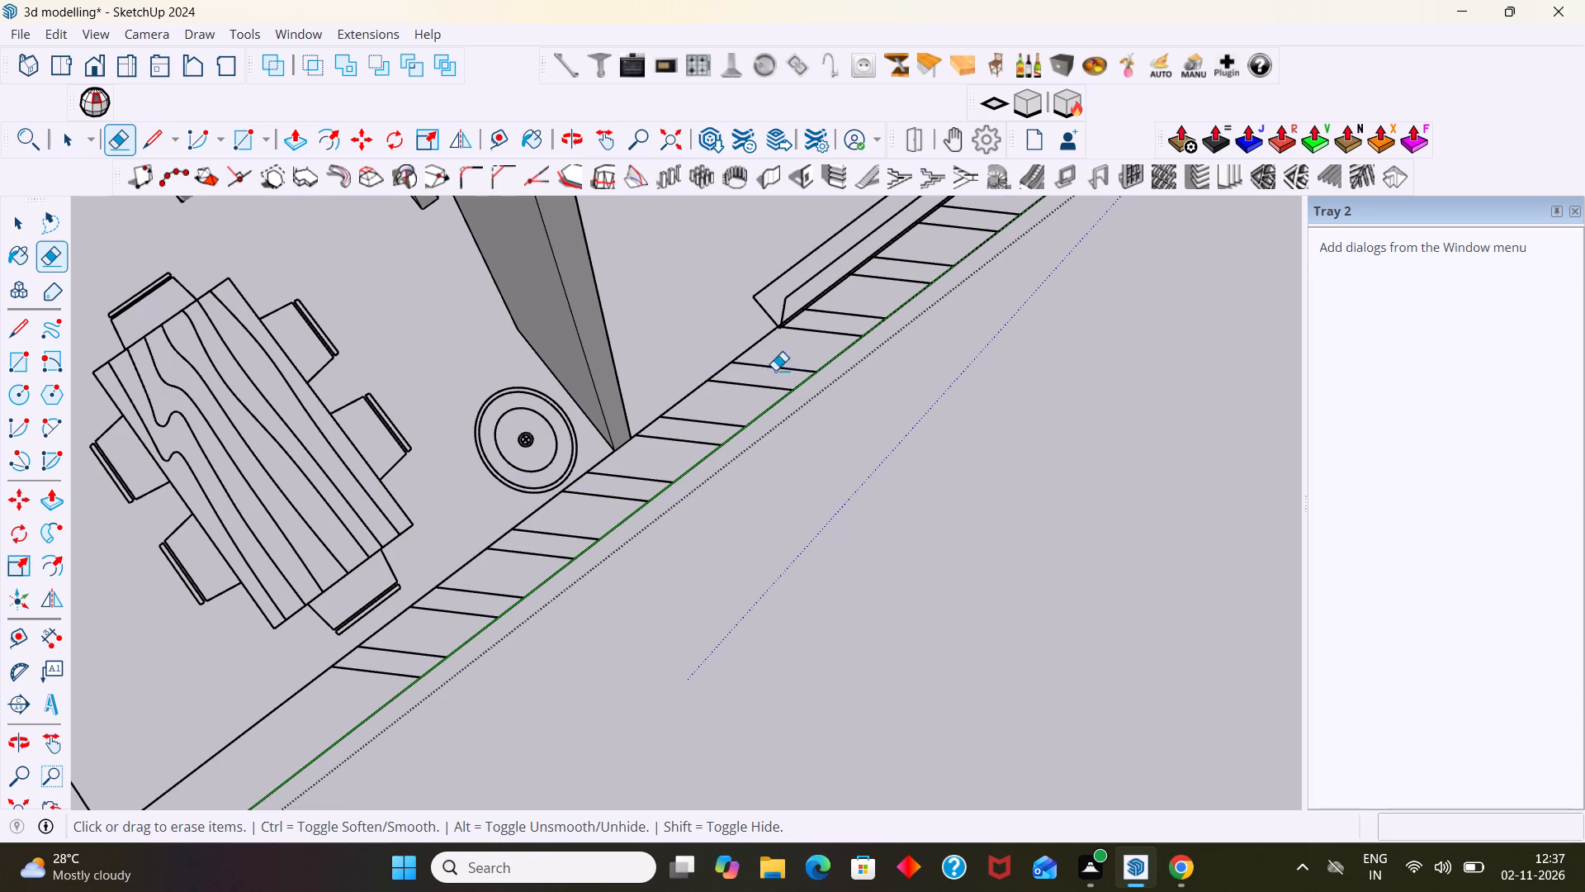
drag(775, 370, 484, 598)
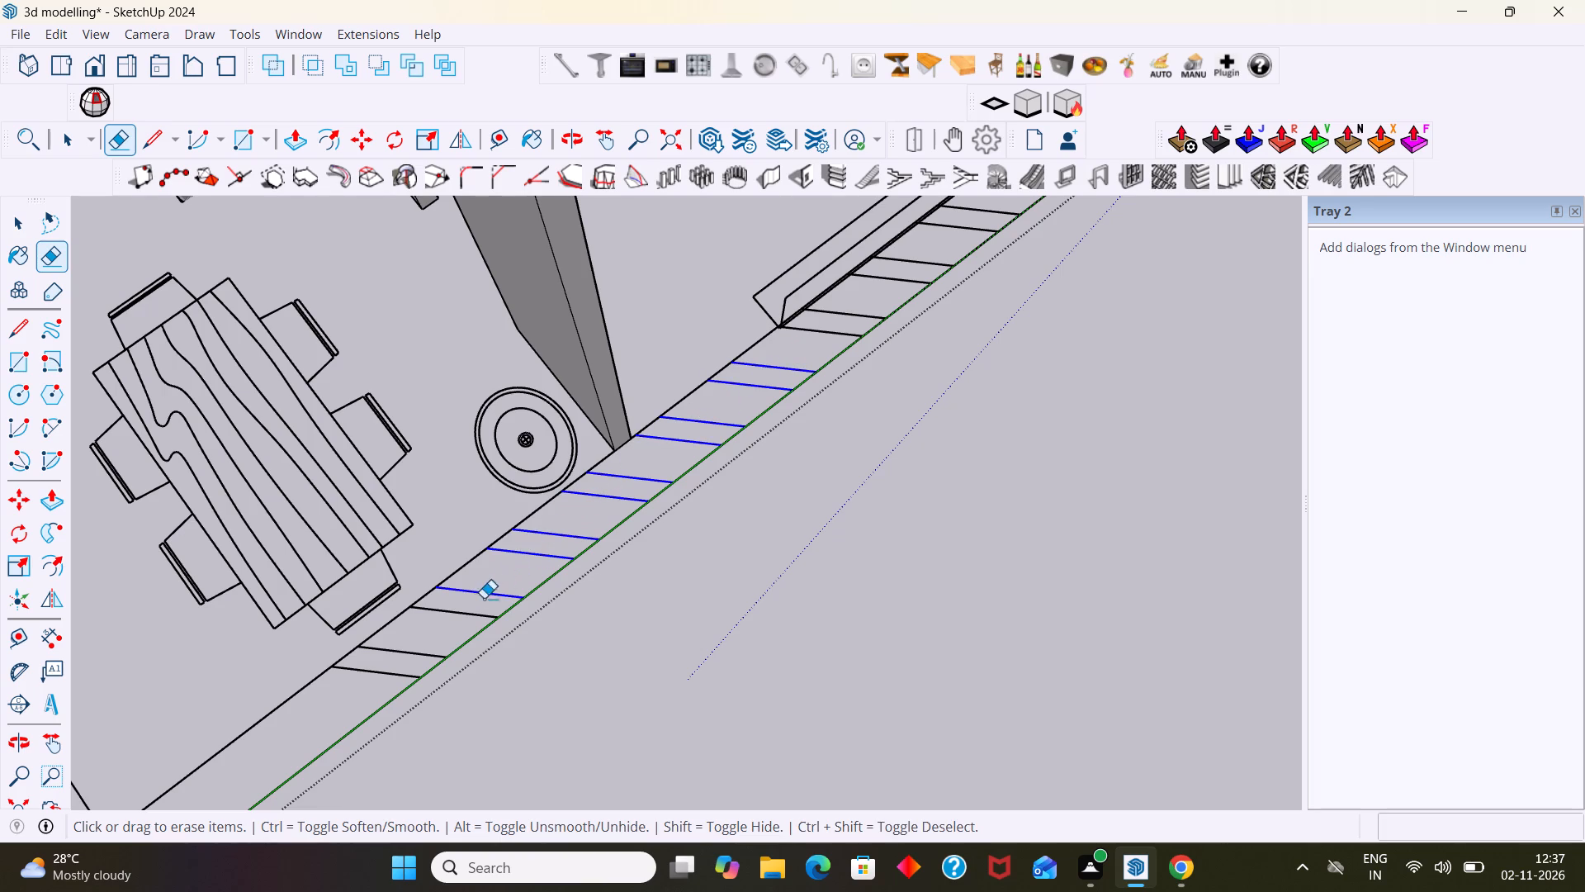
drag(484, 598, 376, 677)
scroll(835, 381, down, 4)
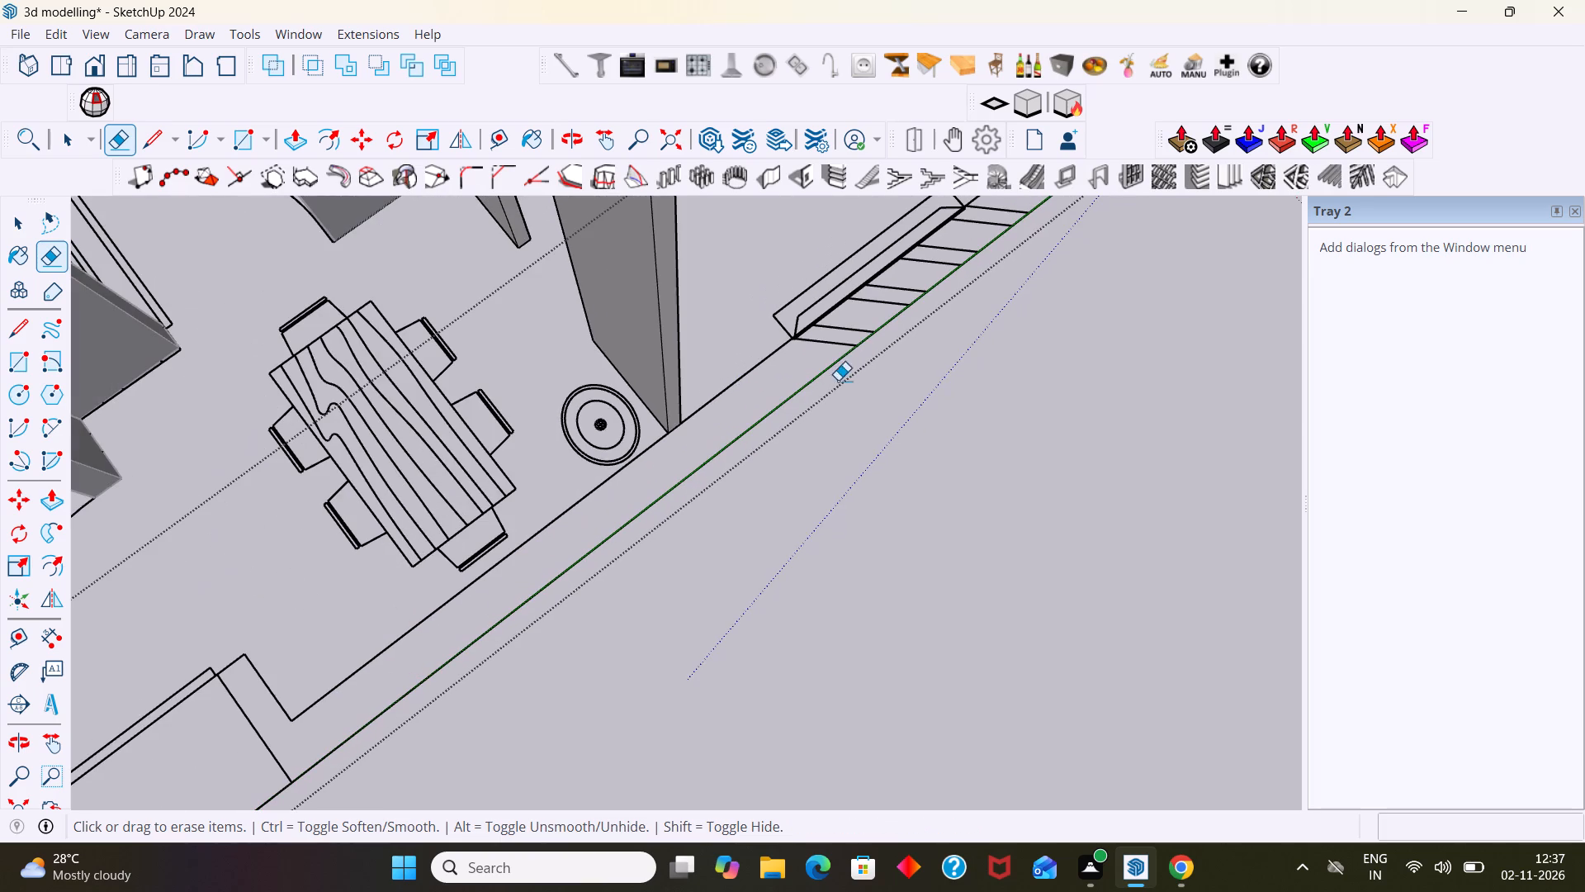
Erase the long outer wall's hatch lines from the wall-mounted unit to the origin corner.
shift+middle_drag(901, 361, 617, 667)
scroll(882, 464, up, 3)
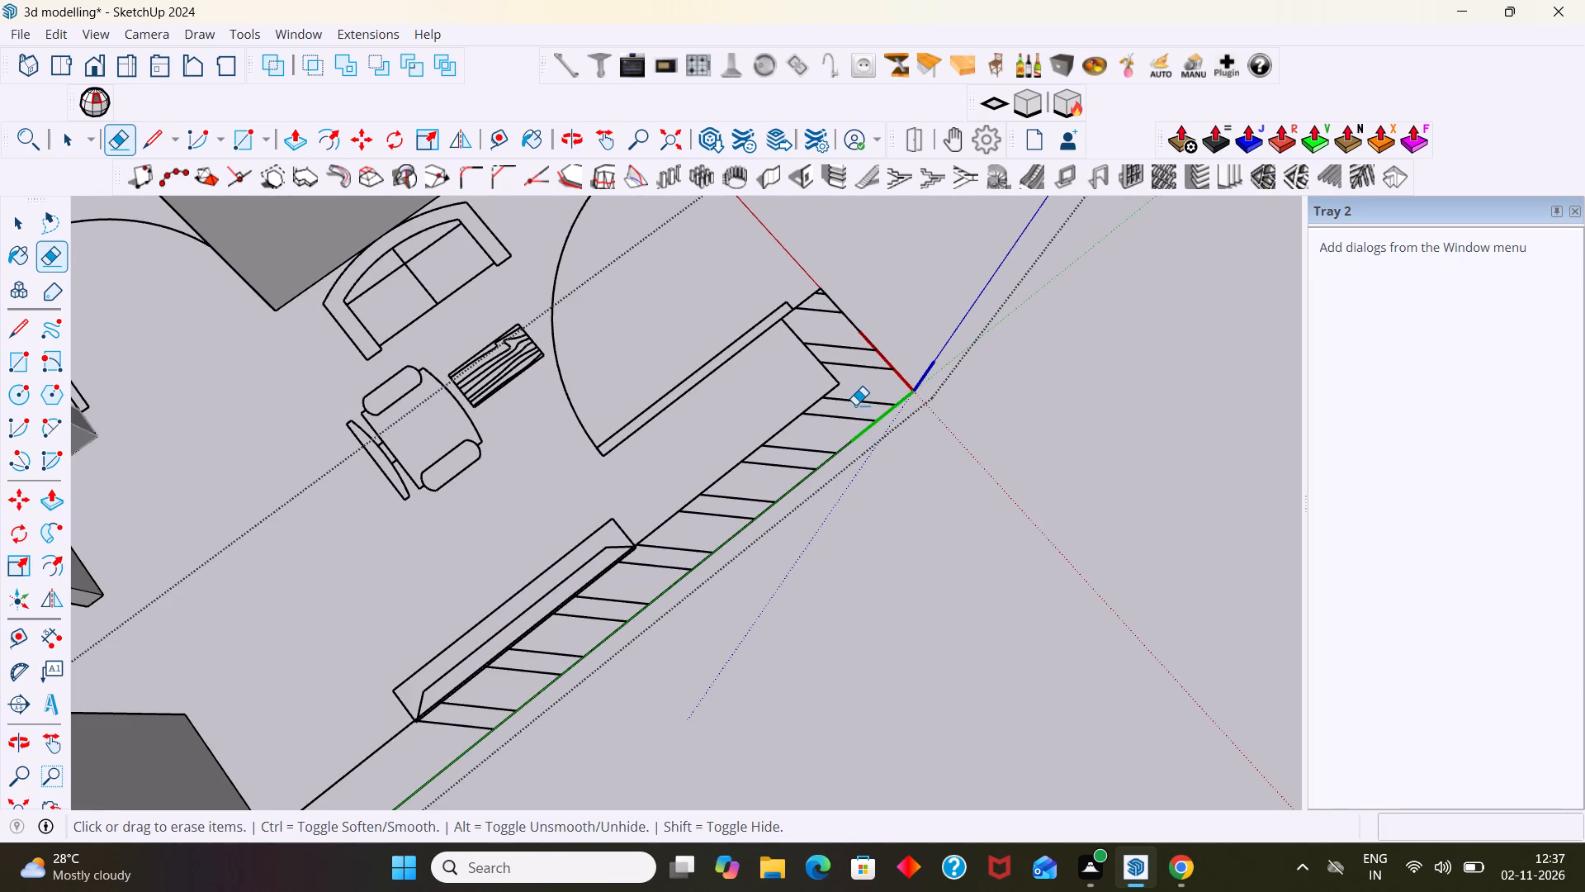
drag(855, 405, 607, 617)
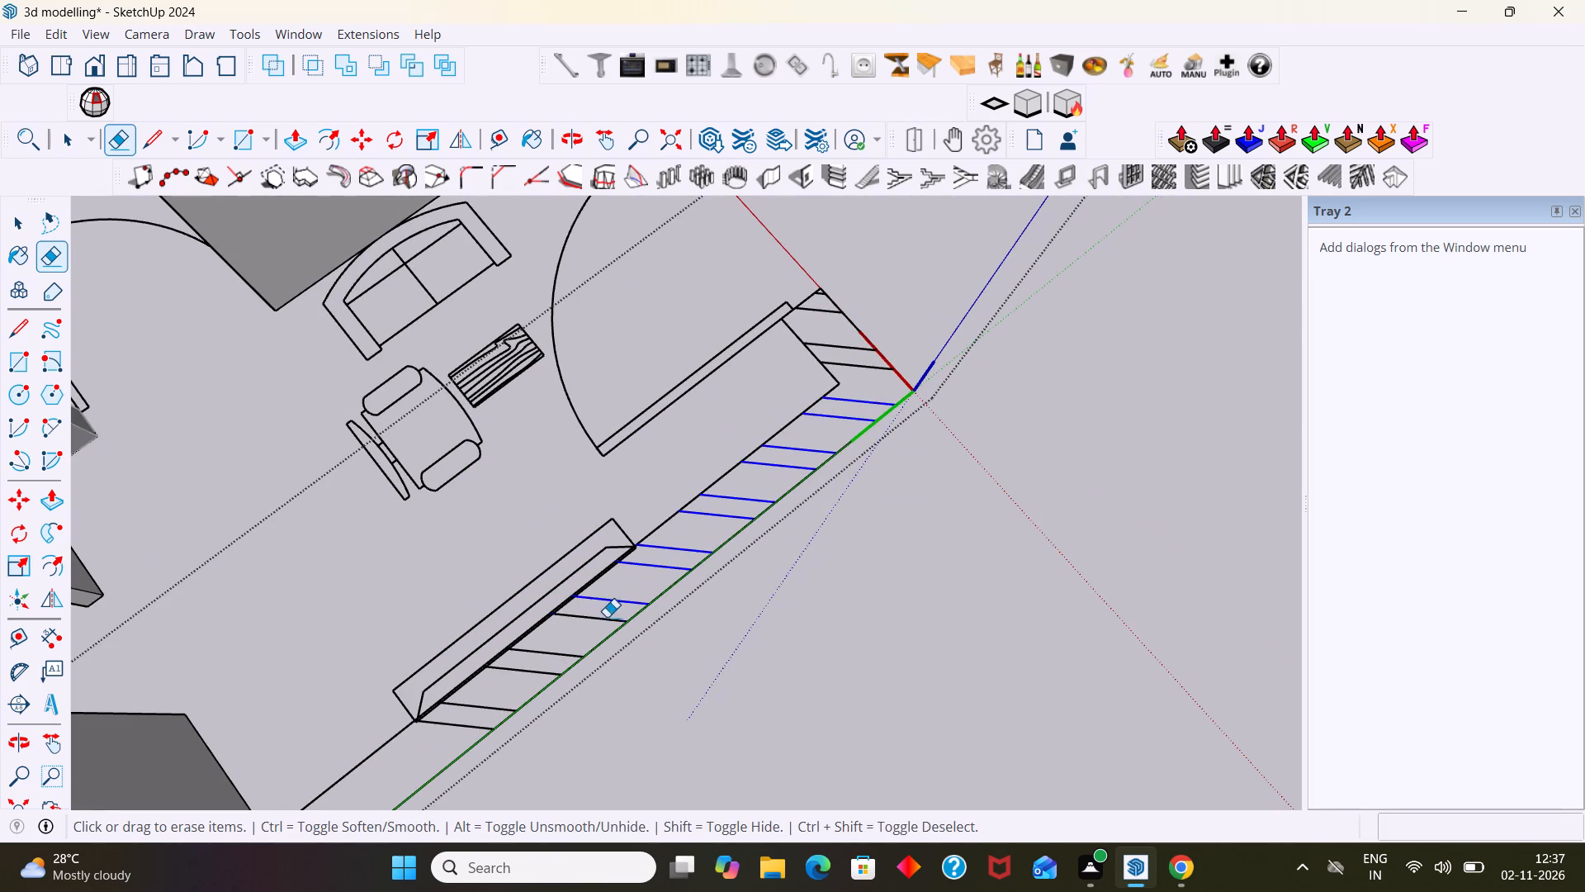
drag(607, 617, 451, 730)
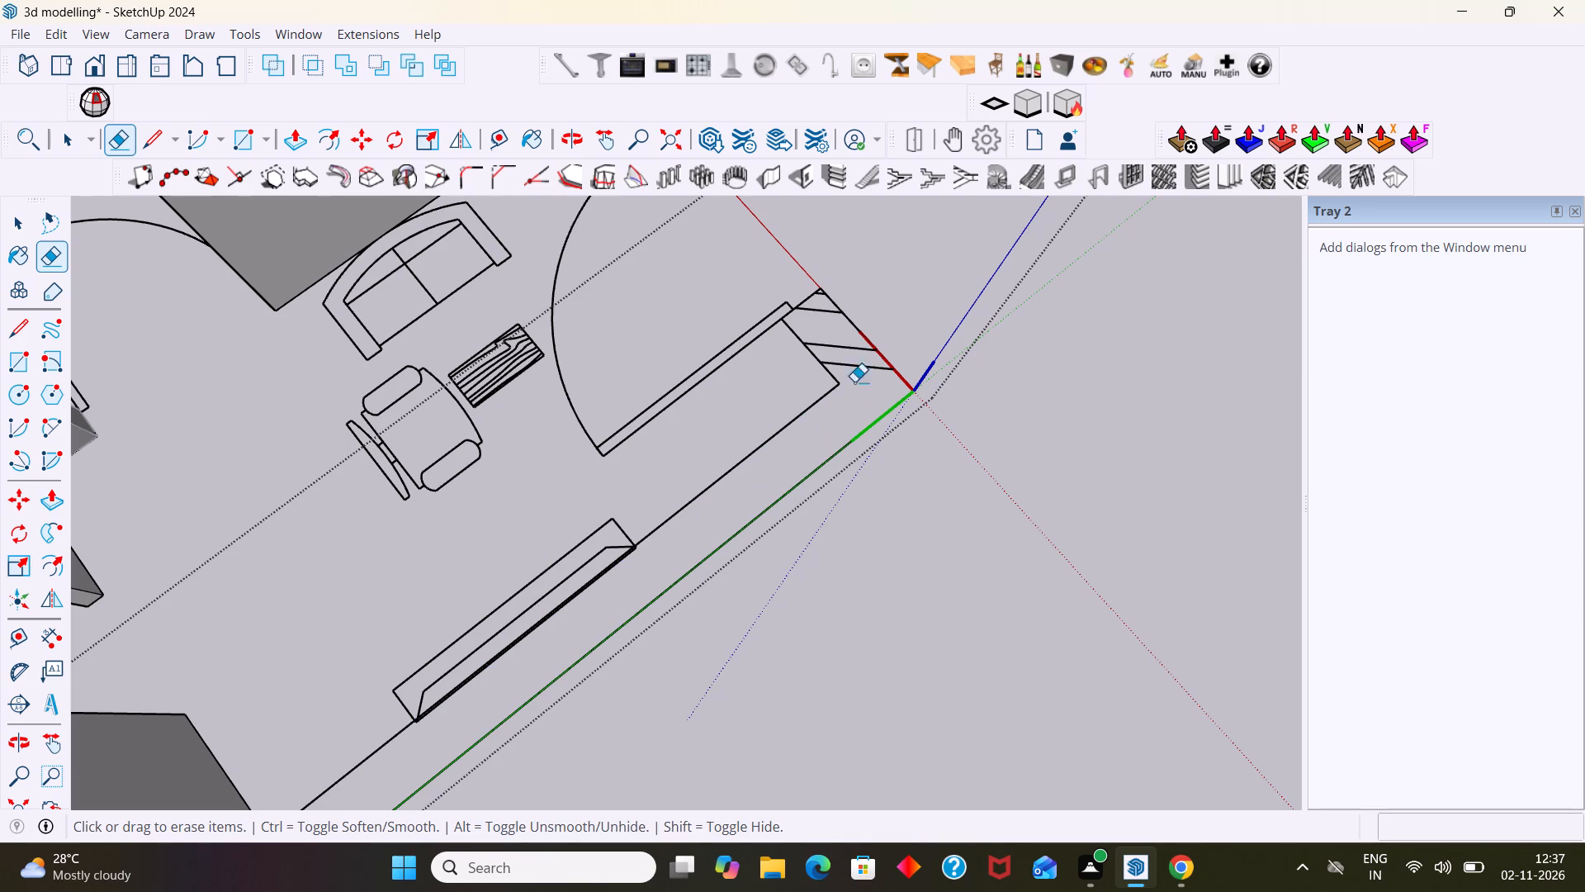
Erase the hatch lines in the short wall return between the origin corner and the door near the sofa.
scroll(825, 311, up, 7)
drag(817, 306, 835, 369)
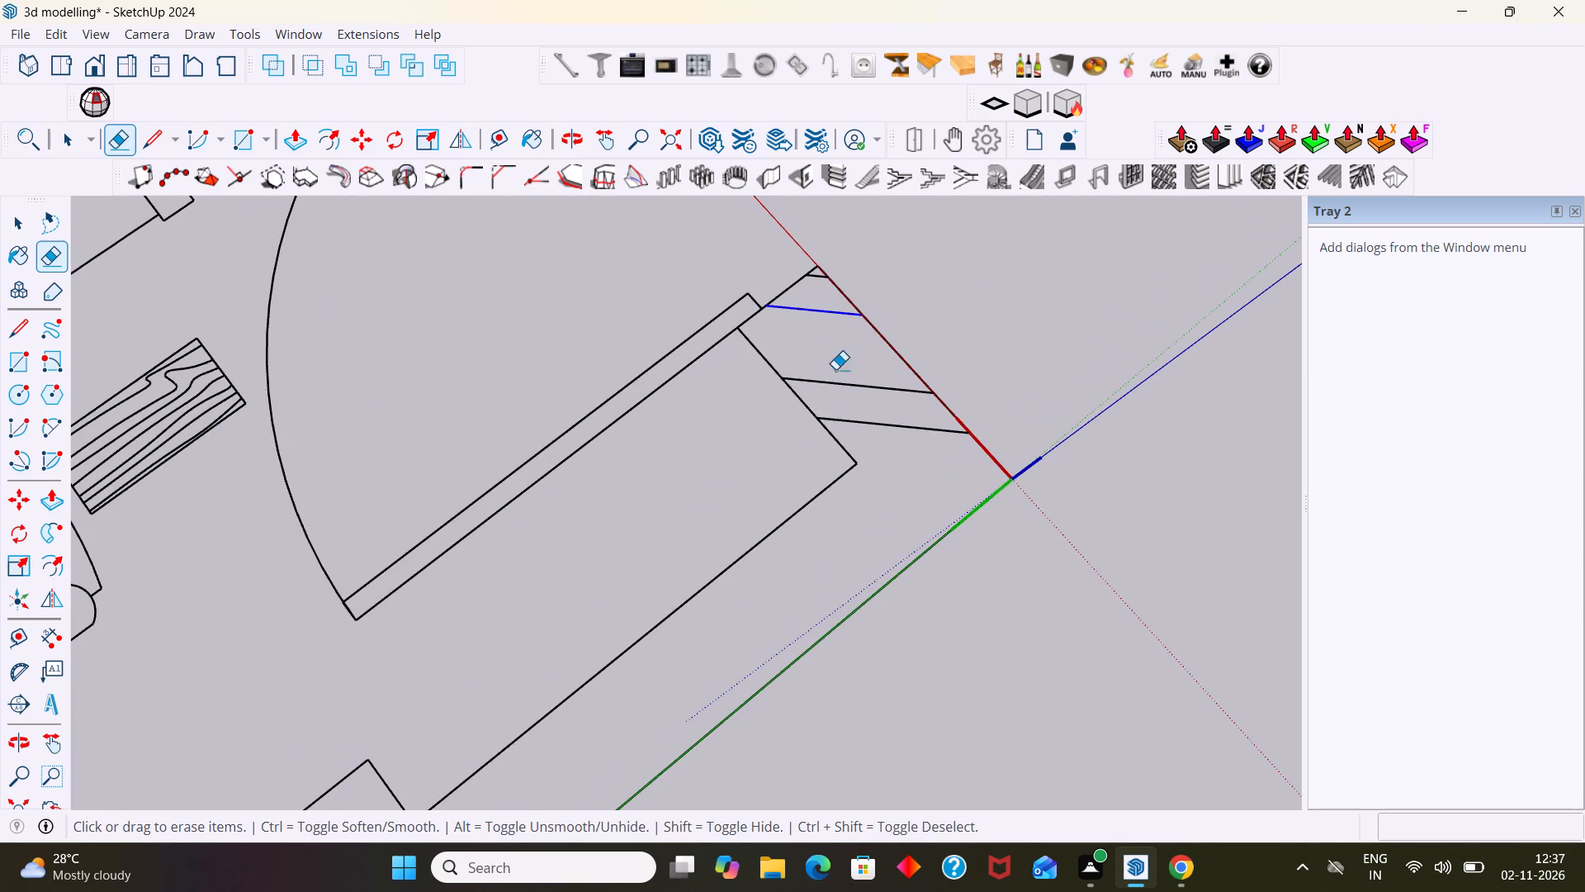
drag(835, 369, 873, 431)
scroll(813, 262, up, 9)
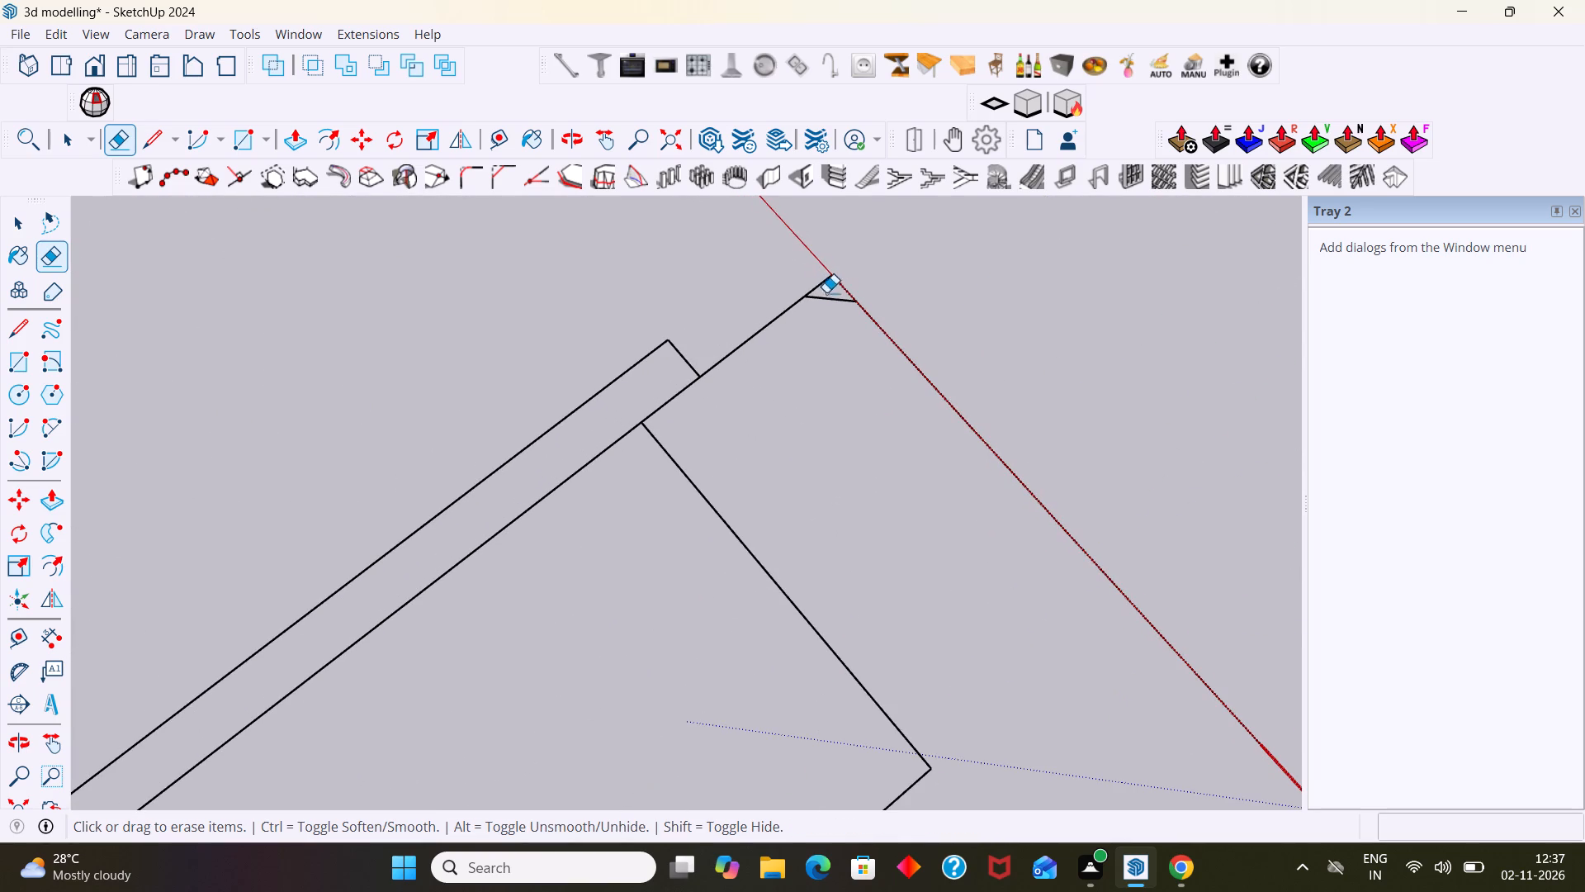
click(831, 302)
scroll(834, 302, down, 20)
scroll(834, 302, down, 2)
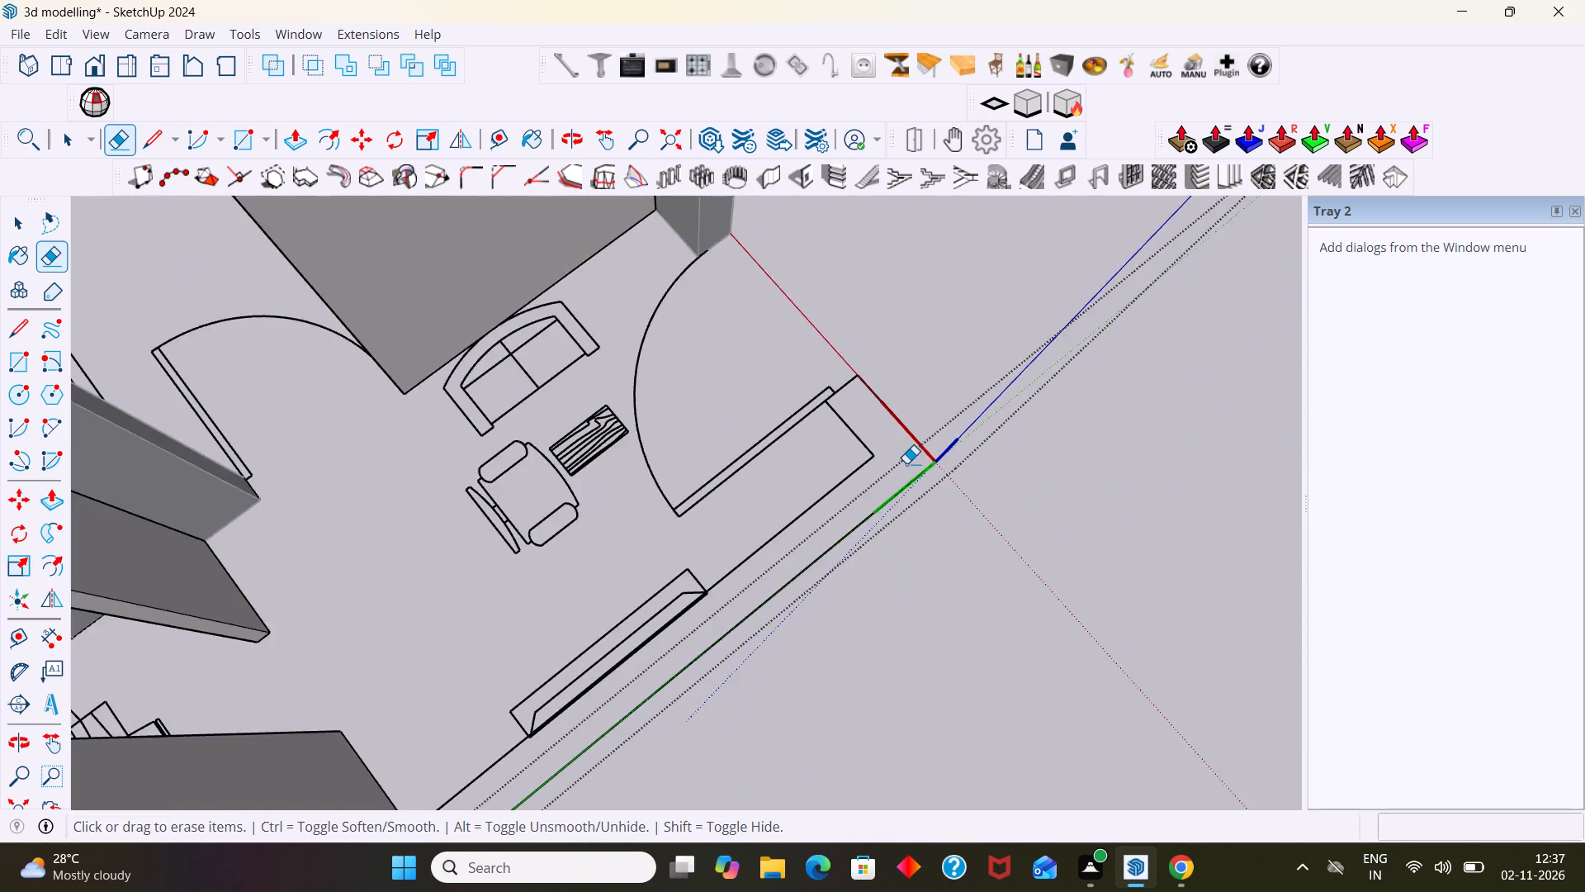
scroll(906, 463, down, 12)
scroll(621, 586, down, 3)
middle_drag(650, 585, 968, 389)
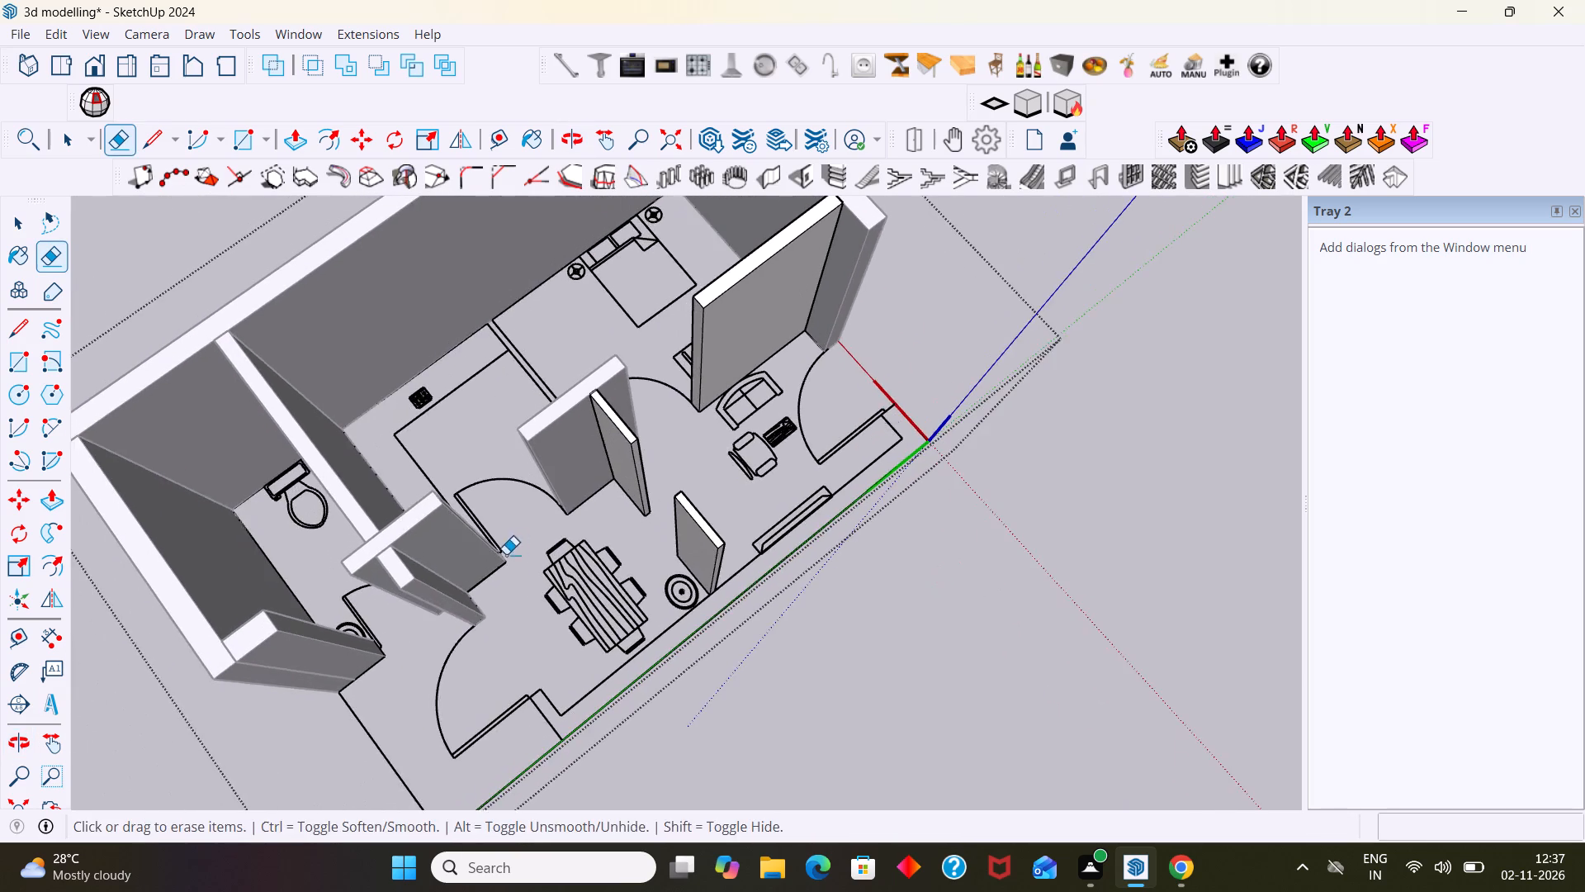
scroll(506, 565, down, 1)
shift+middle_drag(523, 553, 709, 453)
scroll(593, 507, down, 2)
middle_drag(668, 611, 730, 473)
key(space)
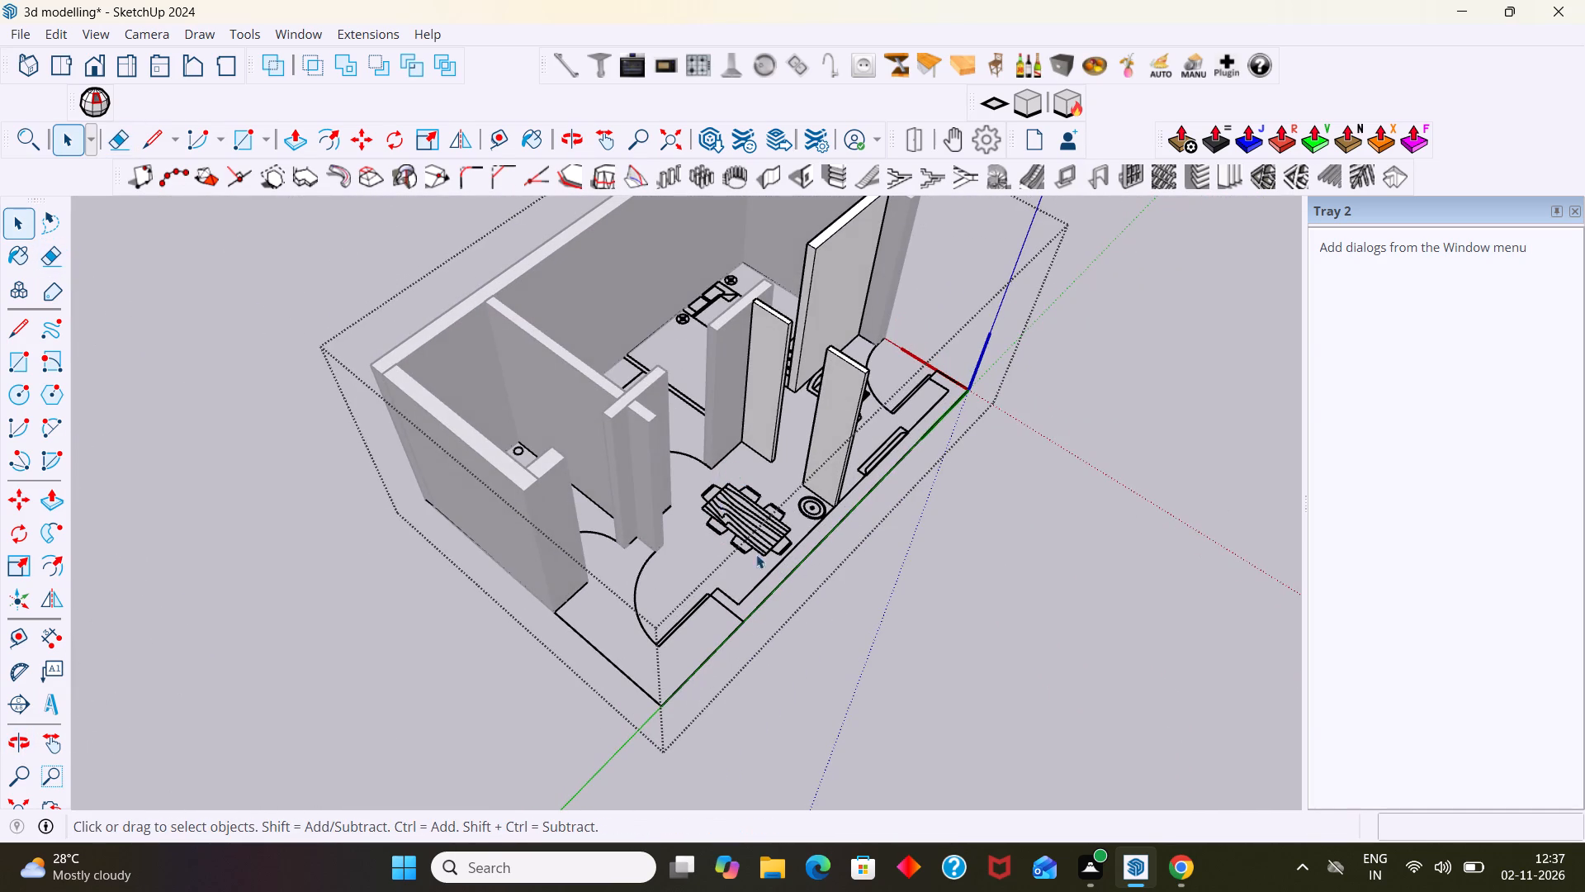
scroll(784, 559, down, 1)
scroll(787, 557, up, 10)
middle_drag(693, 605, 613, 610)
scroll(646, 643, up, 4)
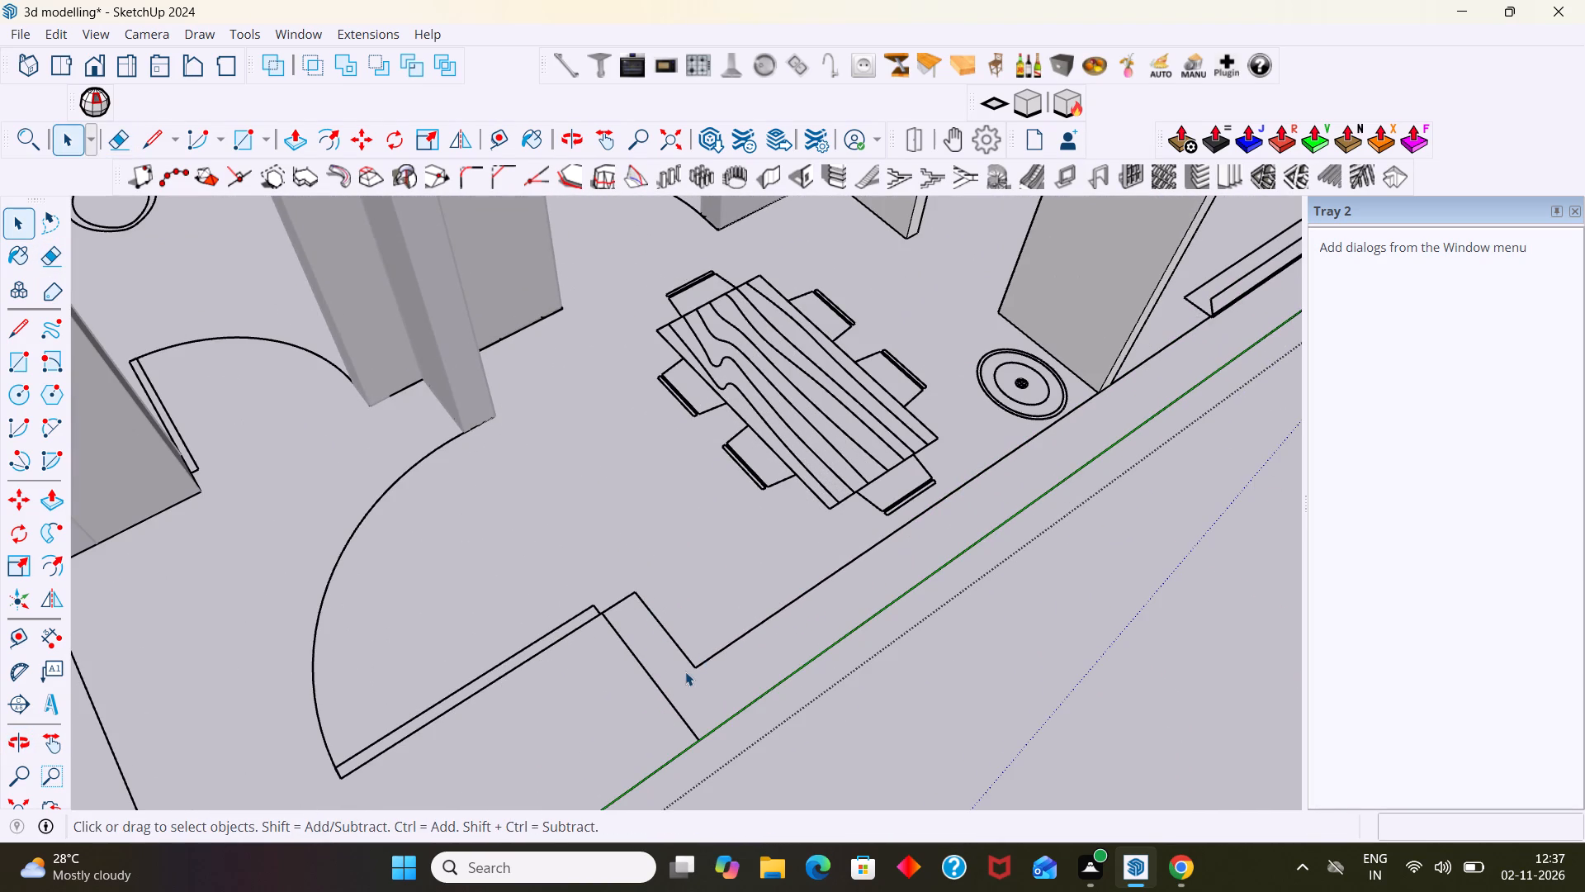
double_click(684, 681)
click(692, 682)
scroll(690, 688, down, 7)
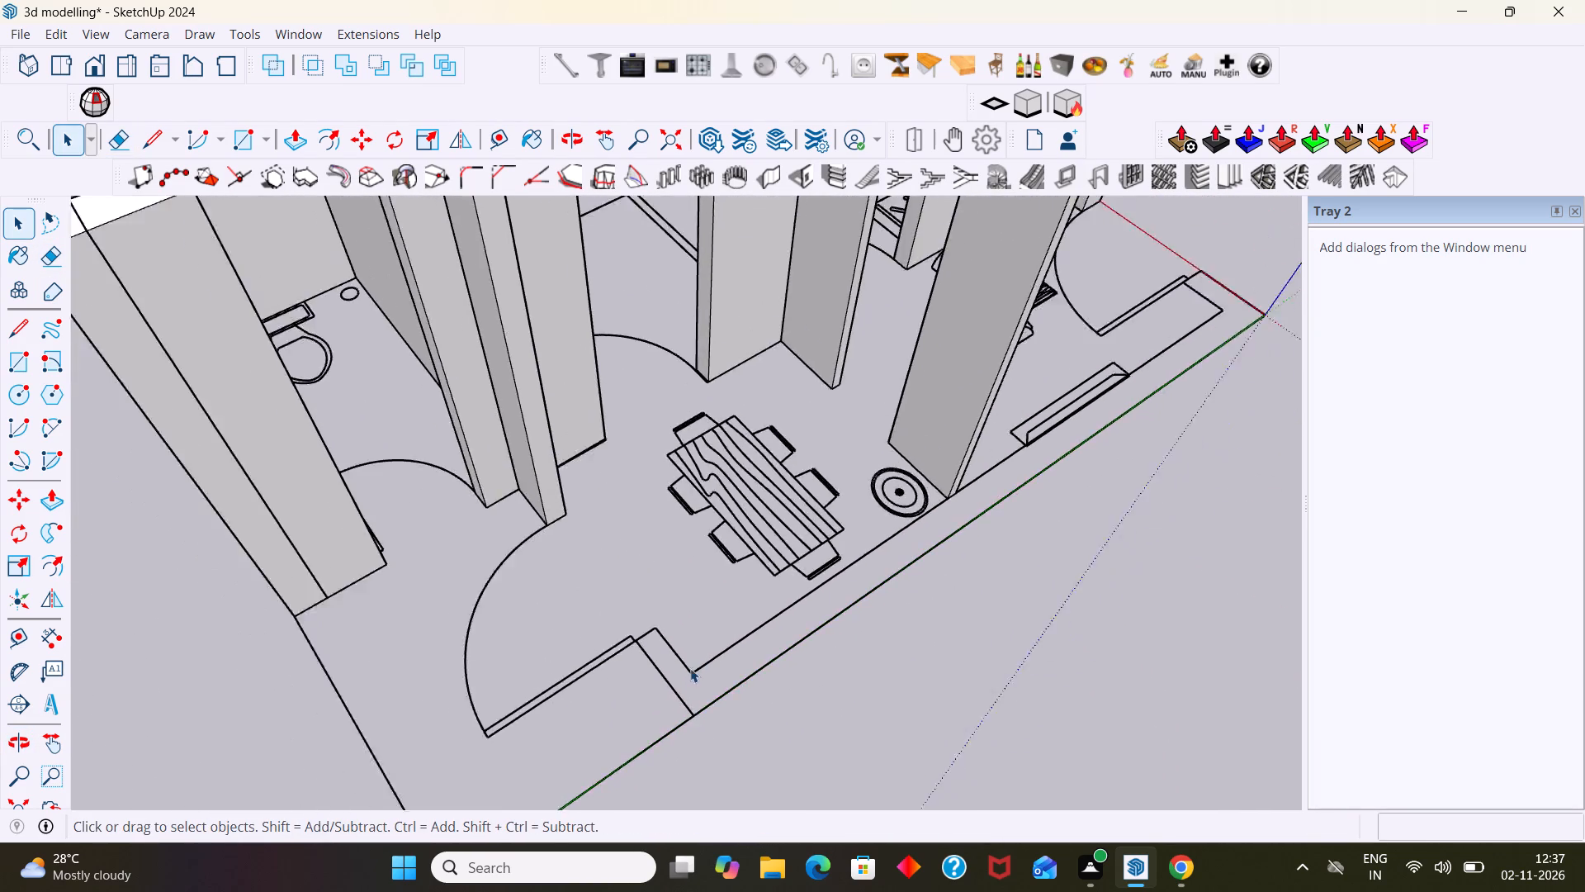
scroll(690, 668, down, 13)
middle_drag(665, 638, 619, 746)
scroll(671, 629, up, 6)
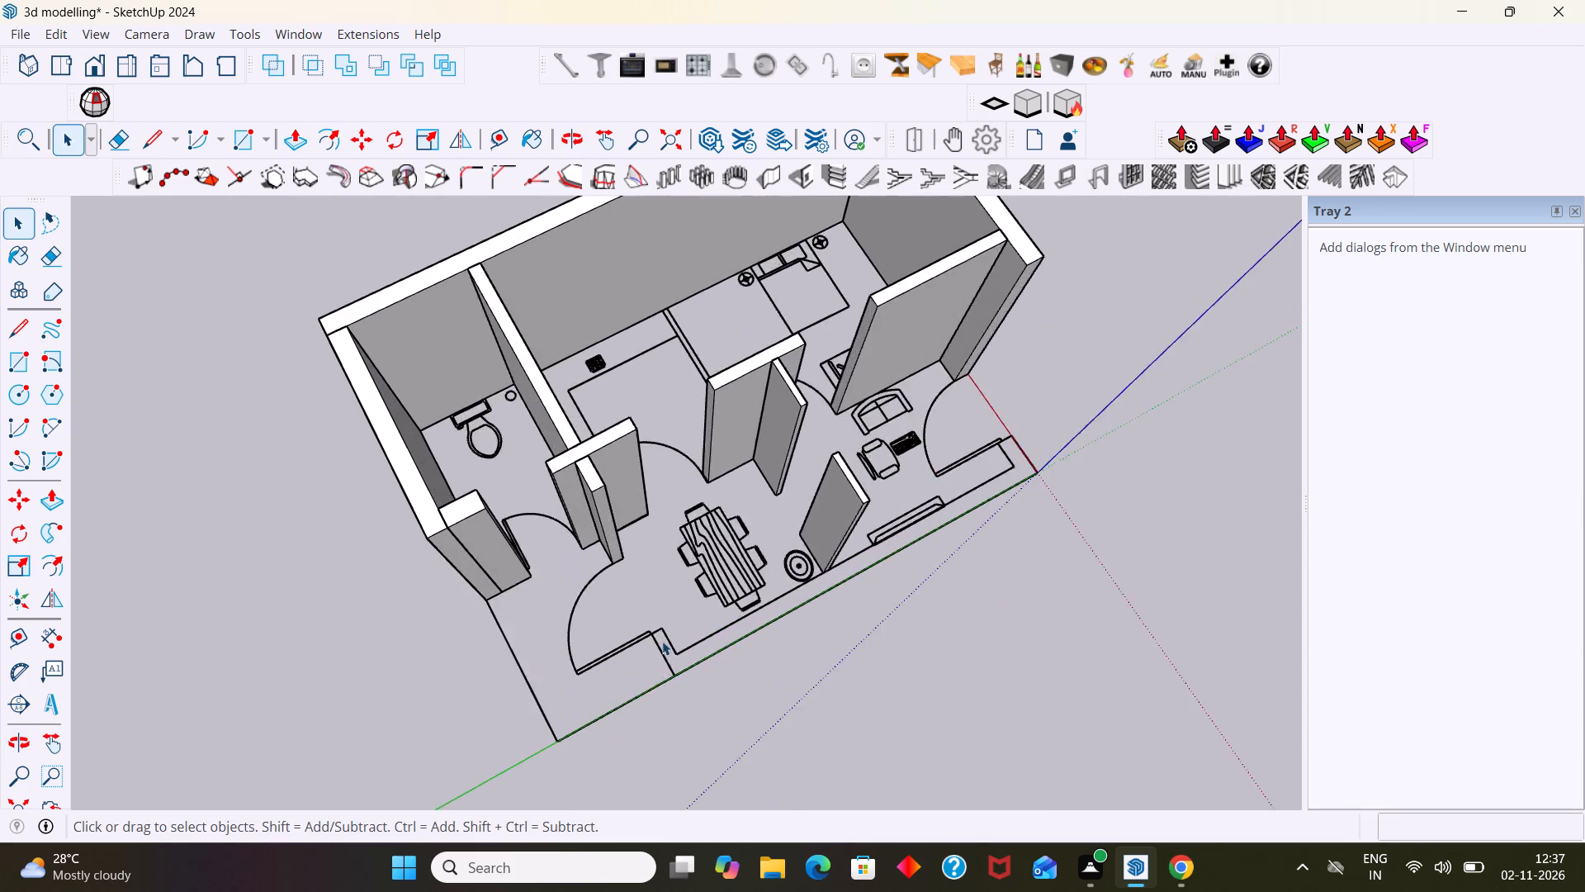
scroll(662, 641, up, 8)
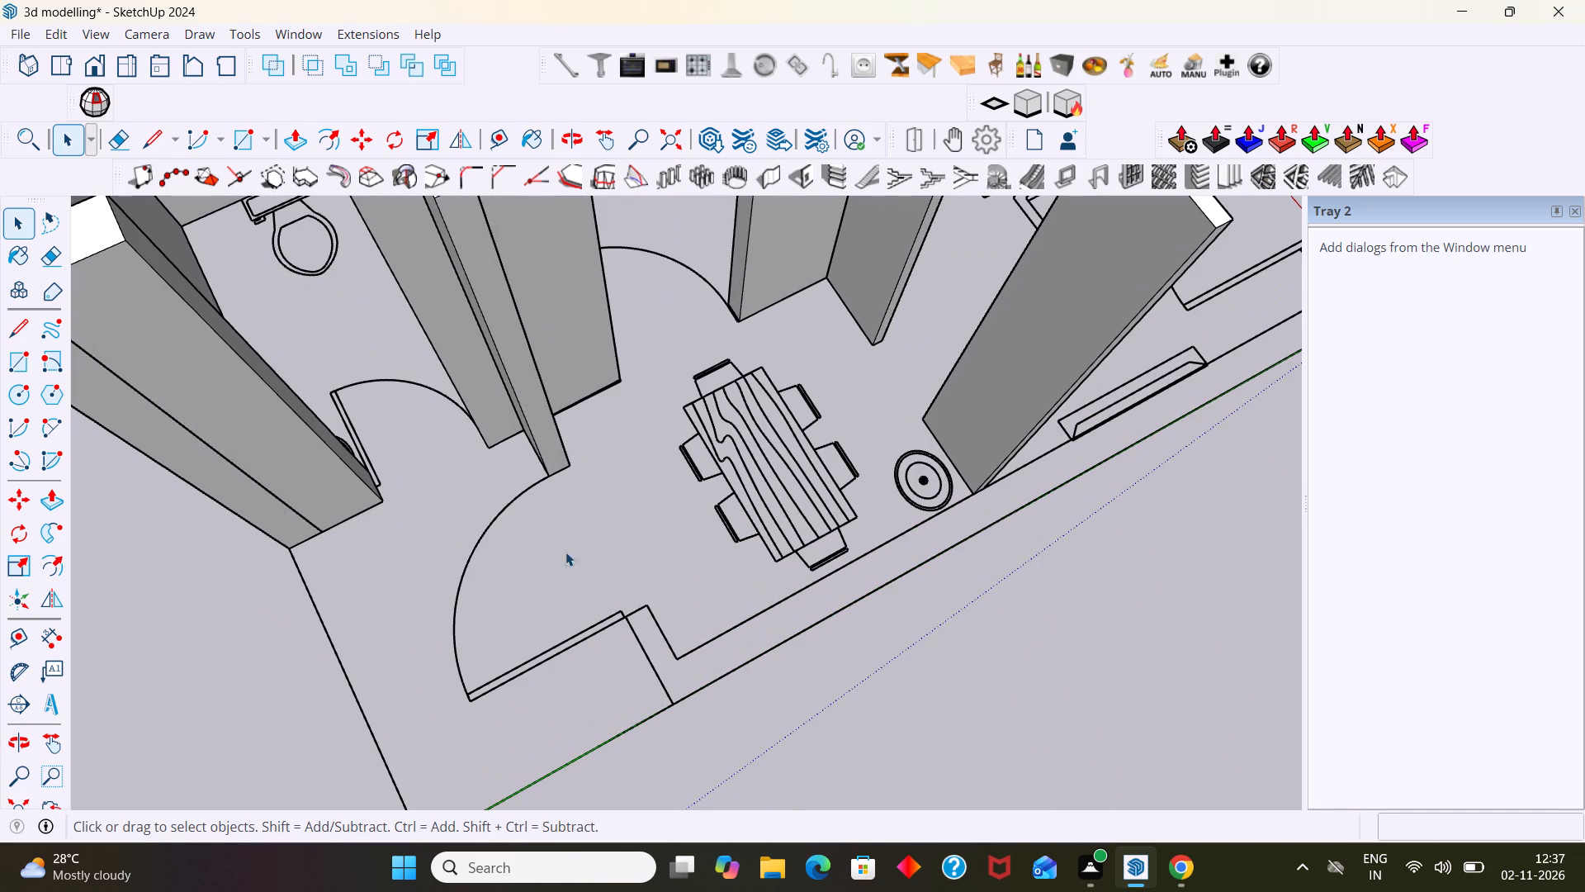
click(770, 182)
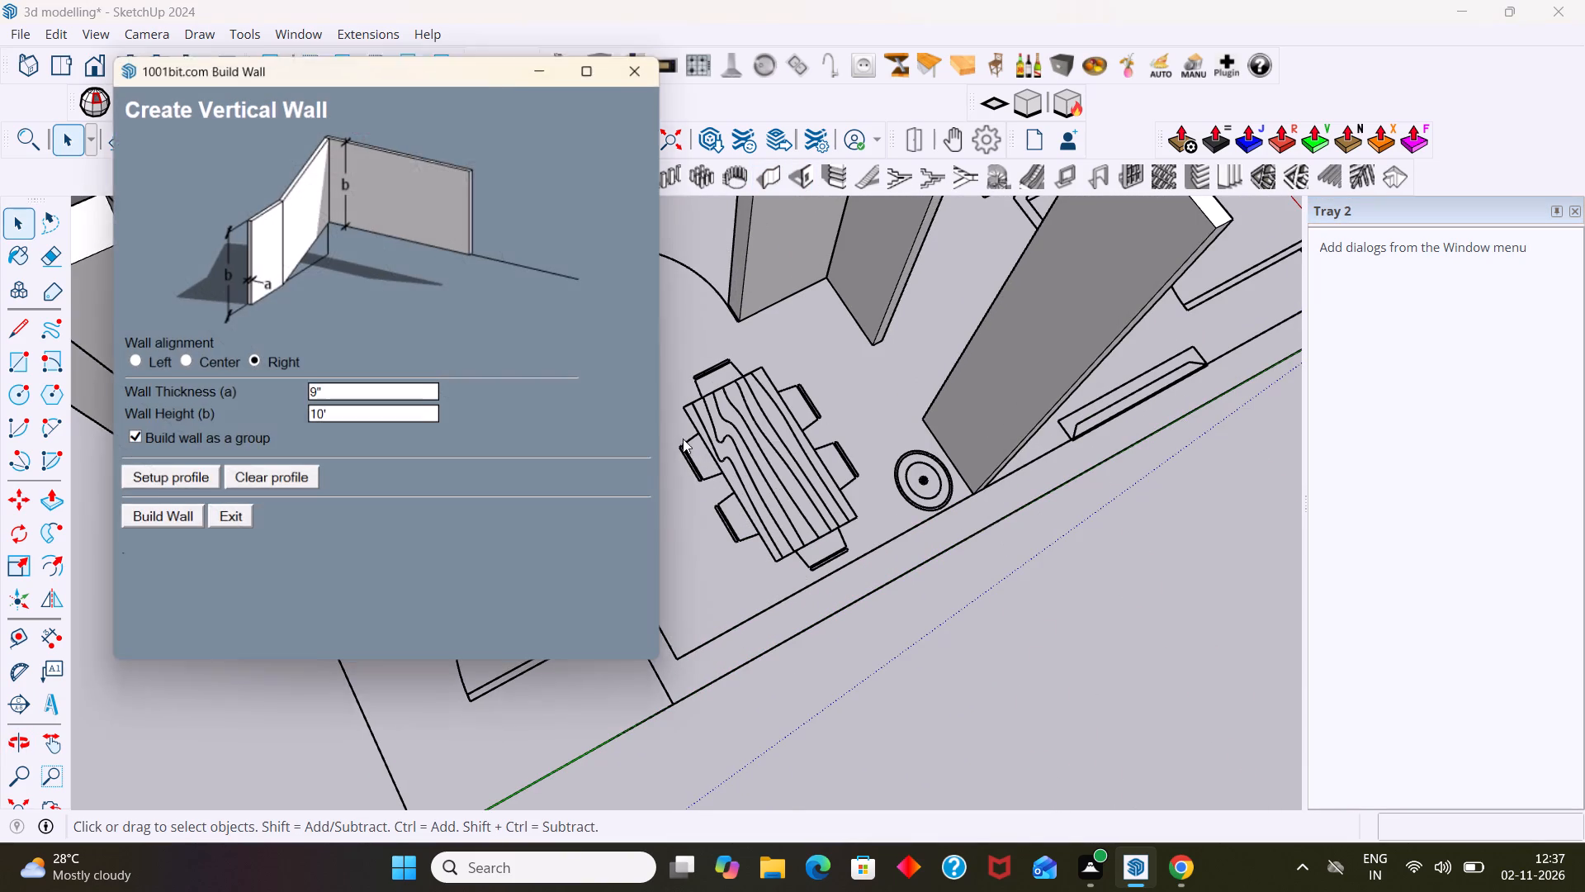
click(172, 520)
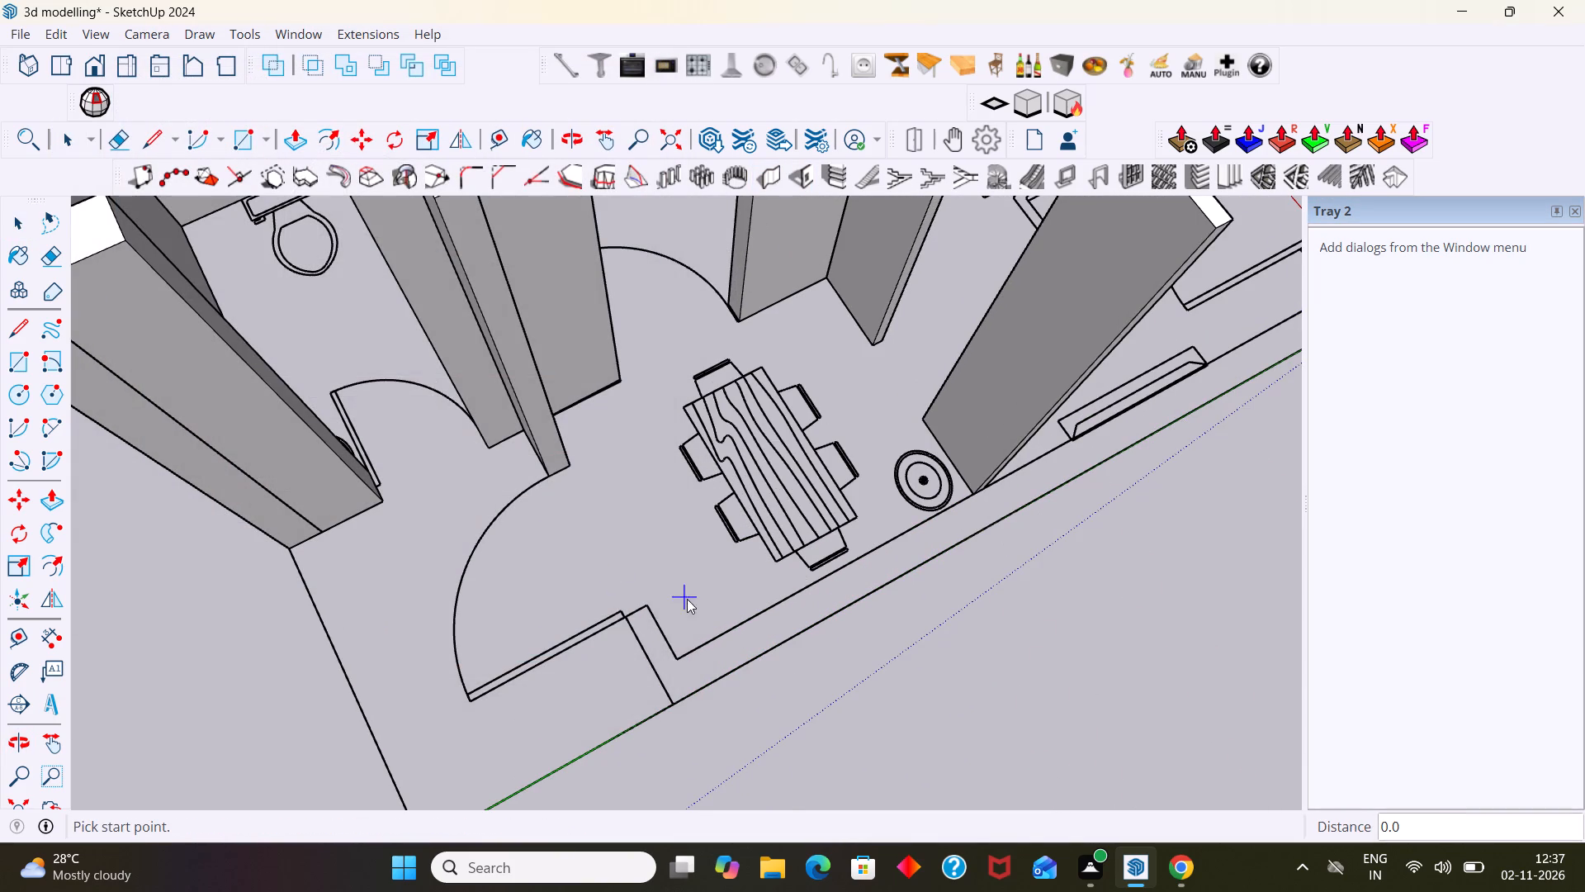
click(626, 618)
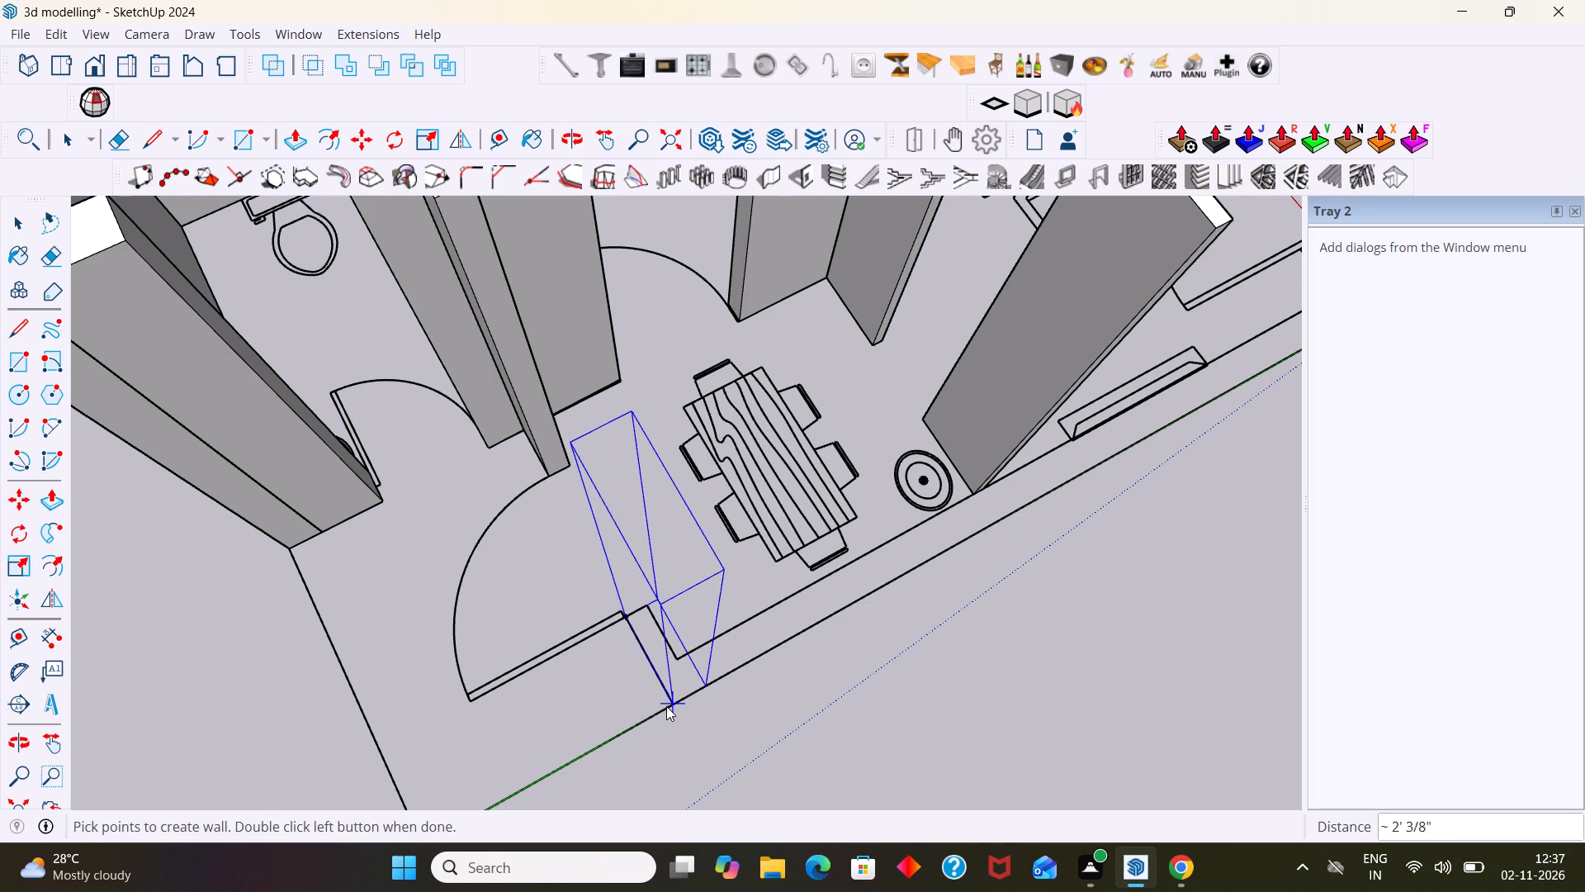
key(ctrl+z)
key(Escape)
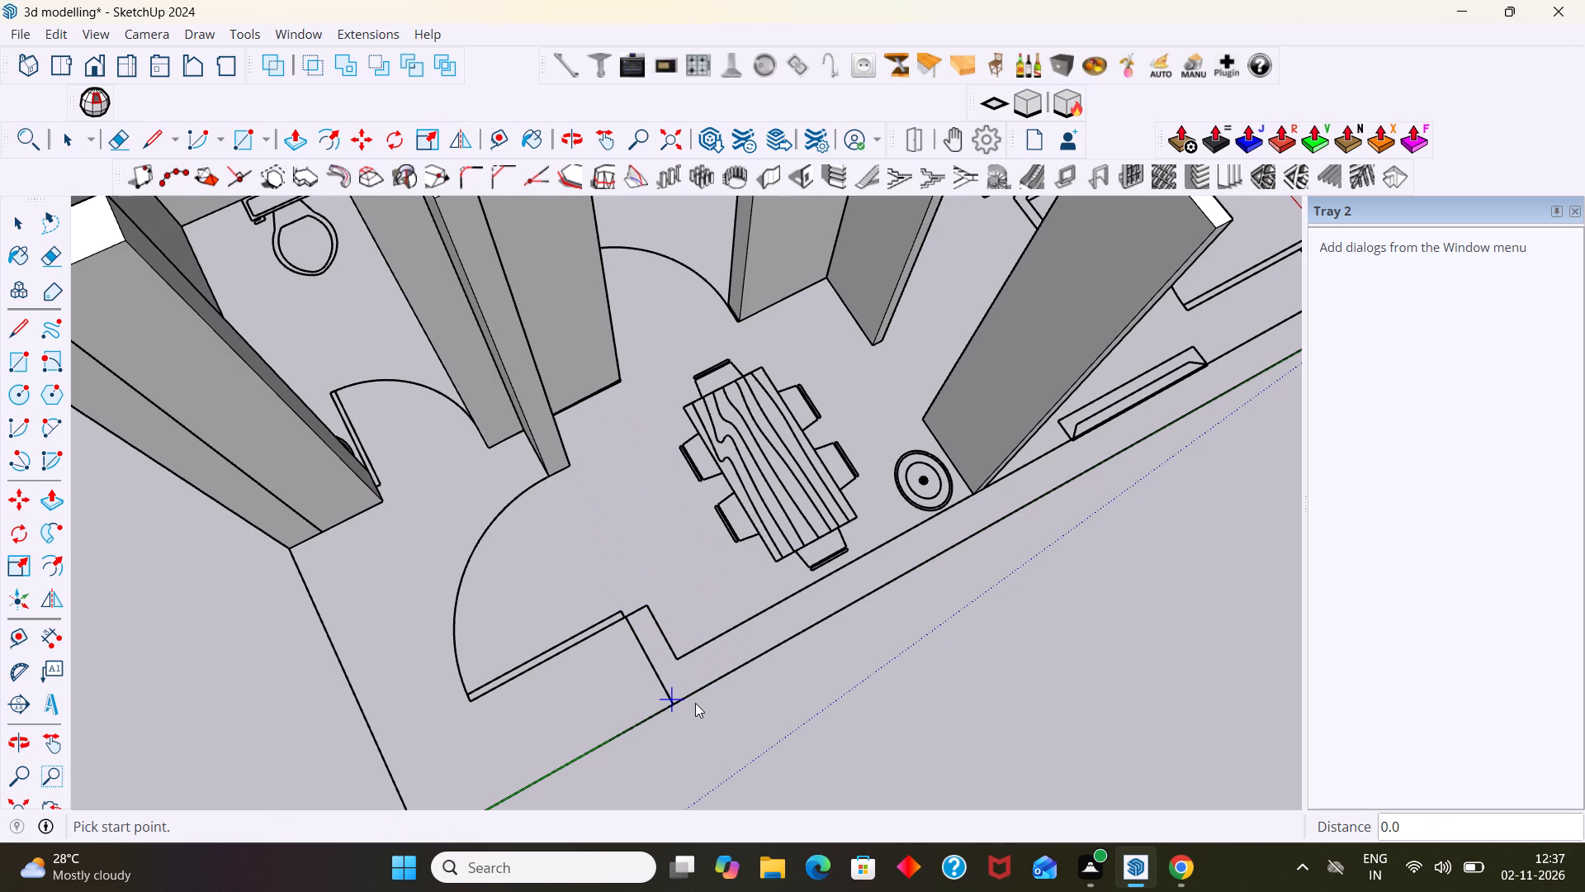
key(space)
Generate a face within the long outer wall's outline, including its short returns at the origin corner and the far door.
scroll(768, 698, down, 7)
shift+middle_drag(800, 678, 513, 631)
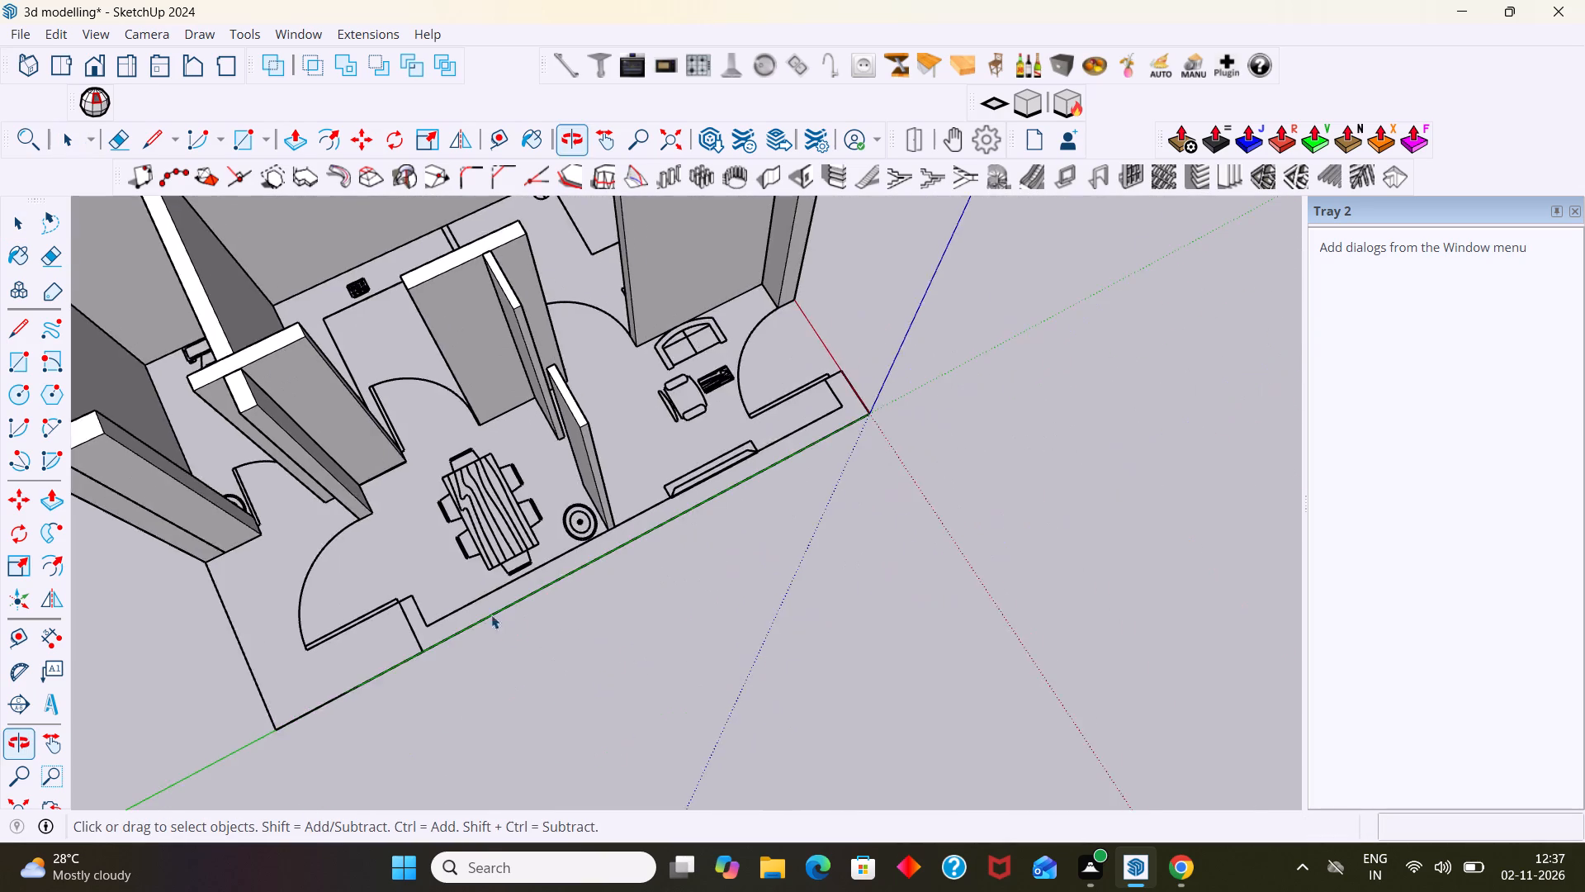
scroll(439, 591, up, 4)
click(481, 609)
double_click(485, 608)
double_click(494, 610)
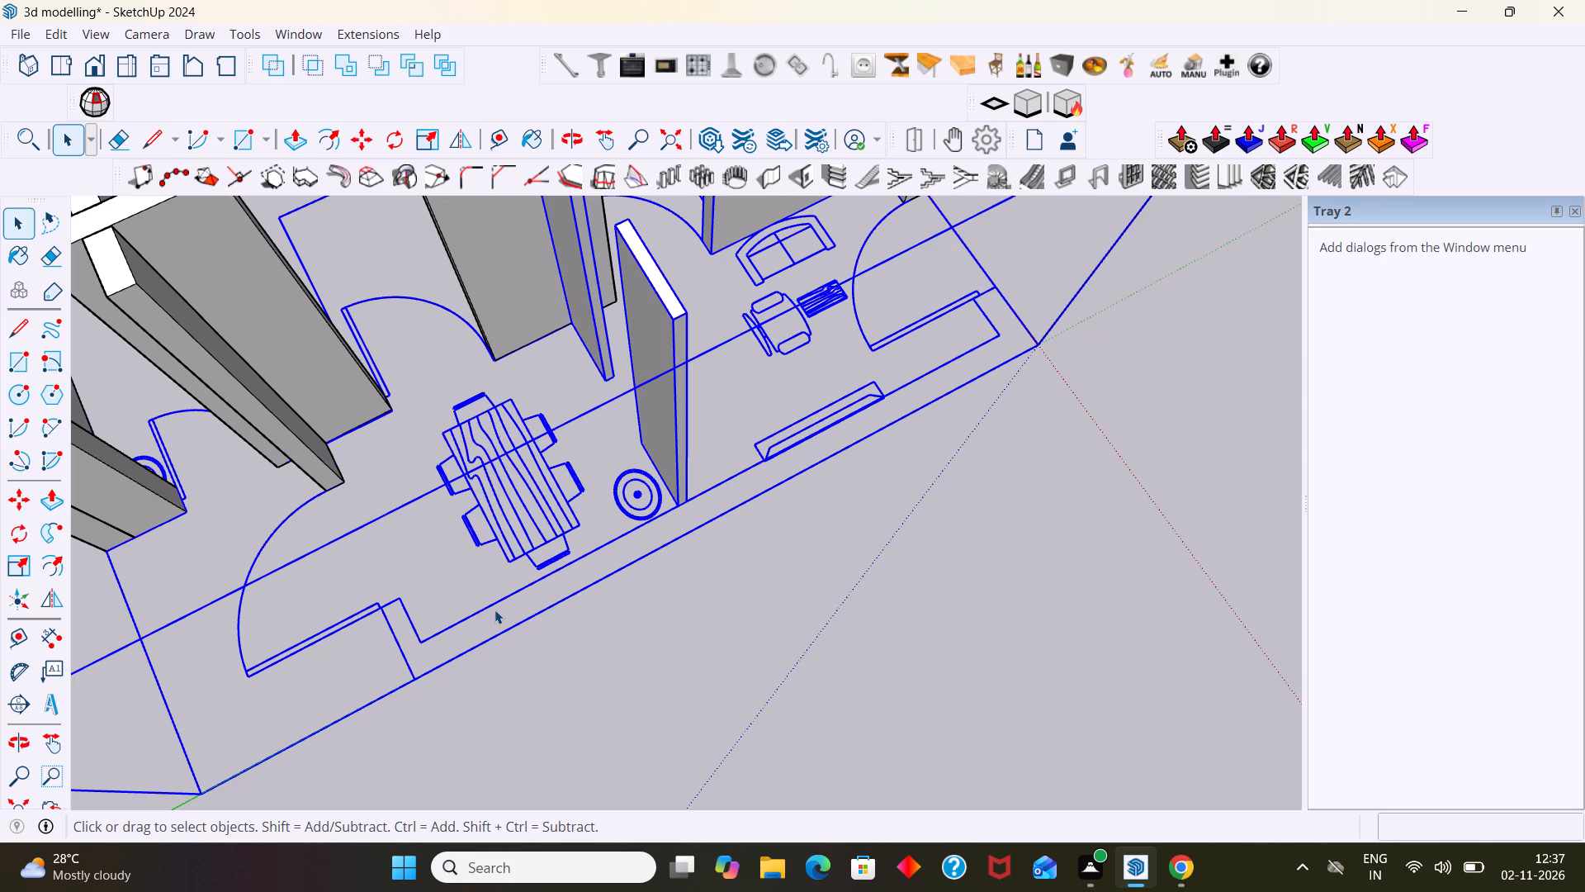
click(490, 608)
click(490, 607)
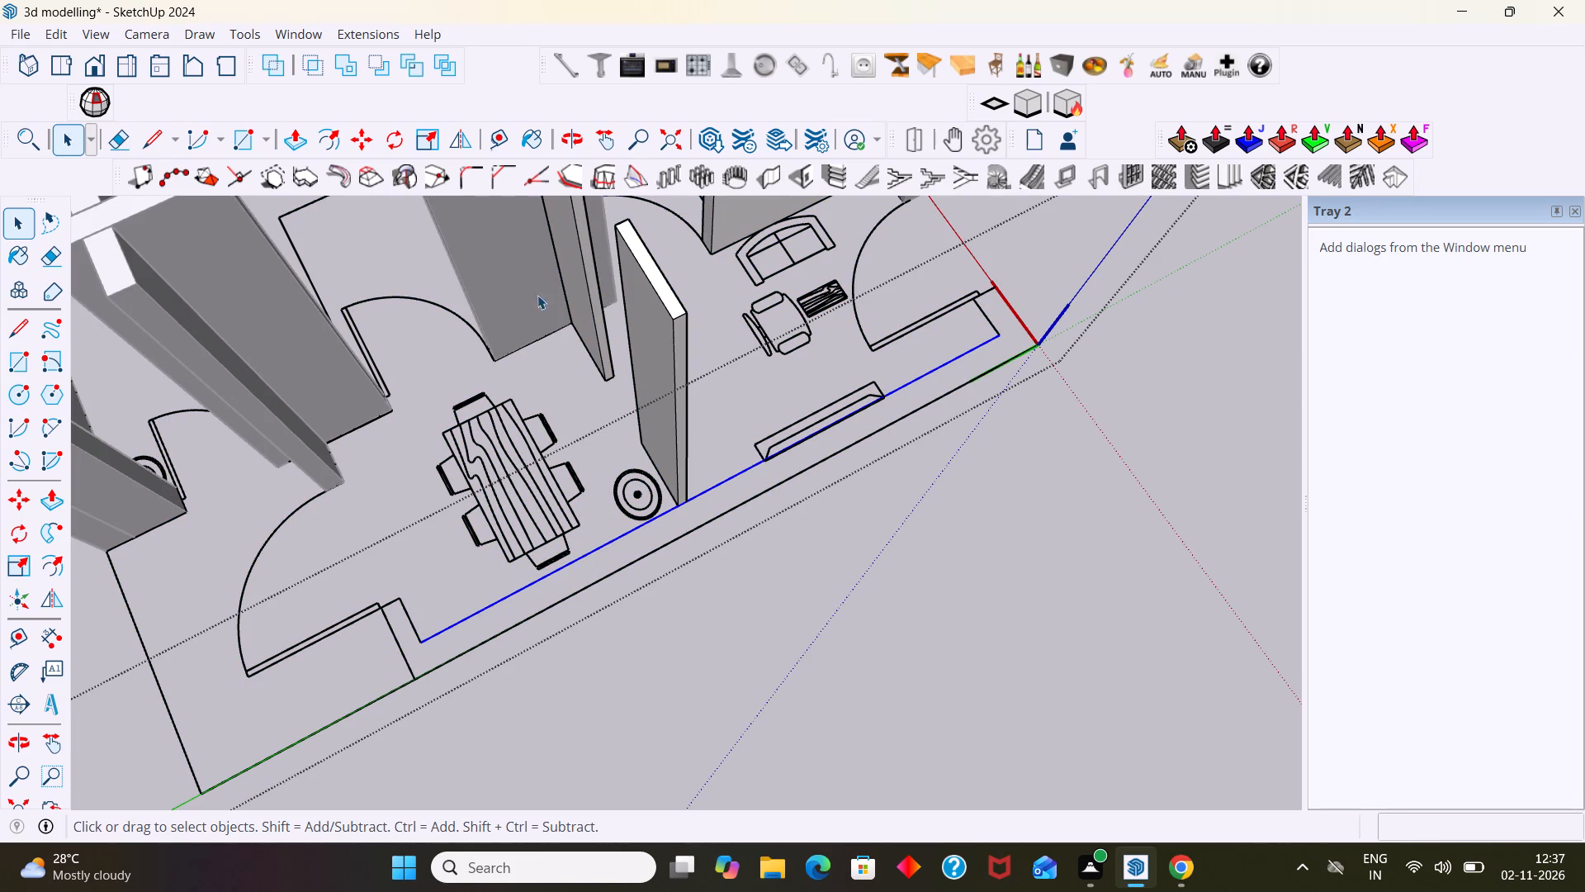
click(998, 103)
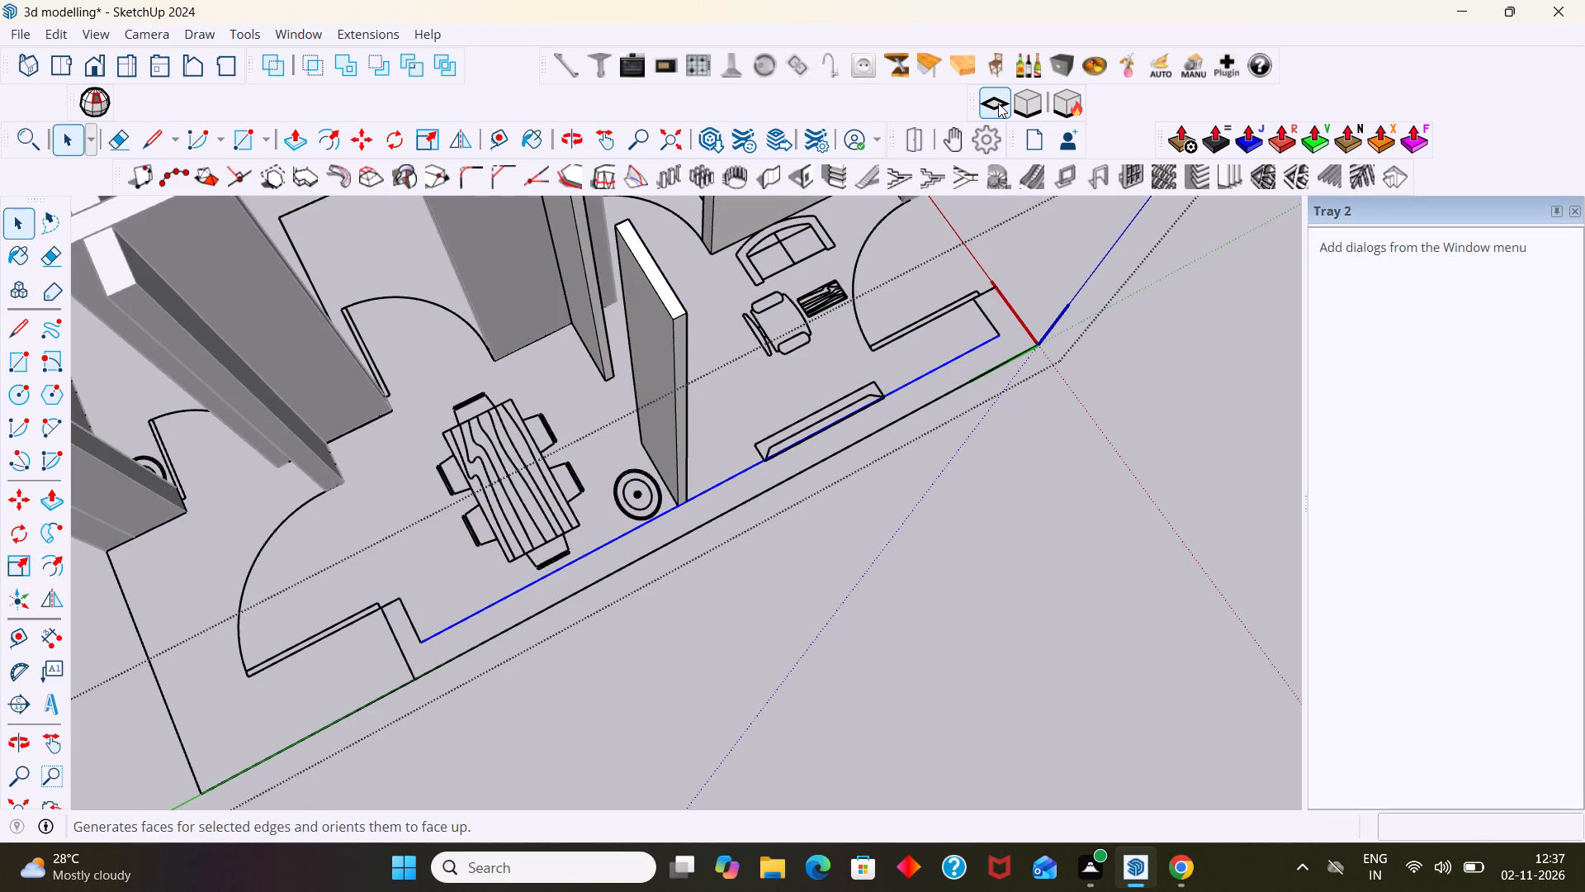
key(space)
scroll(998, 420, down, 7)
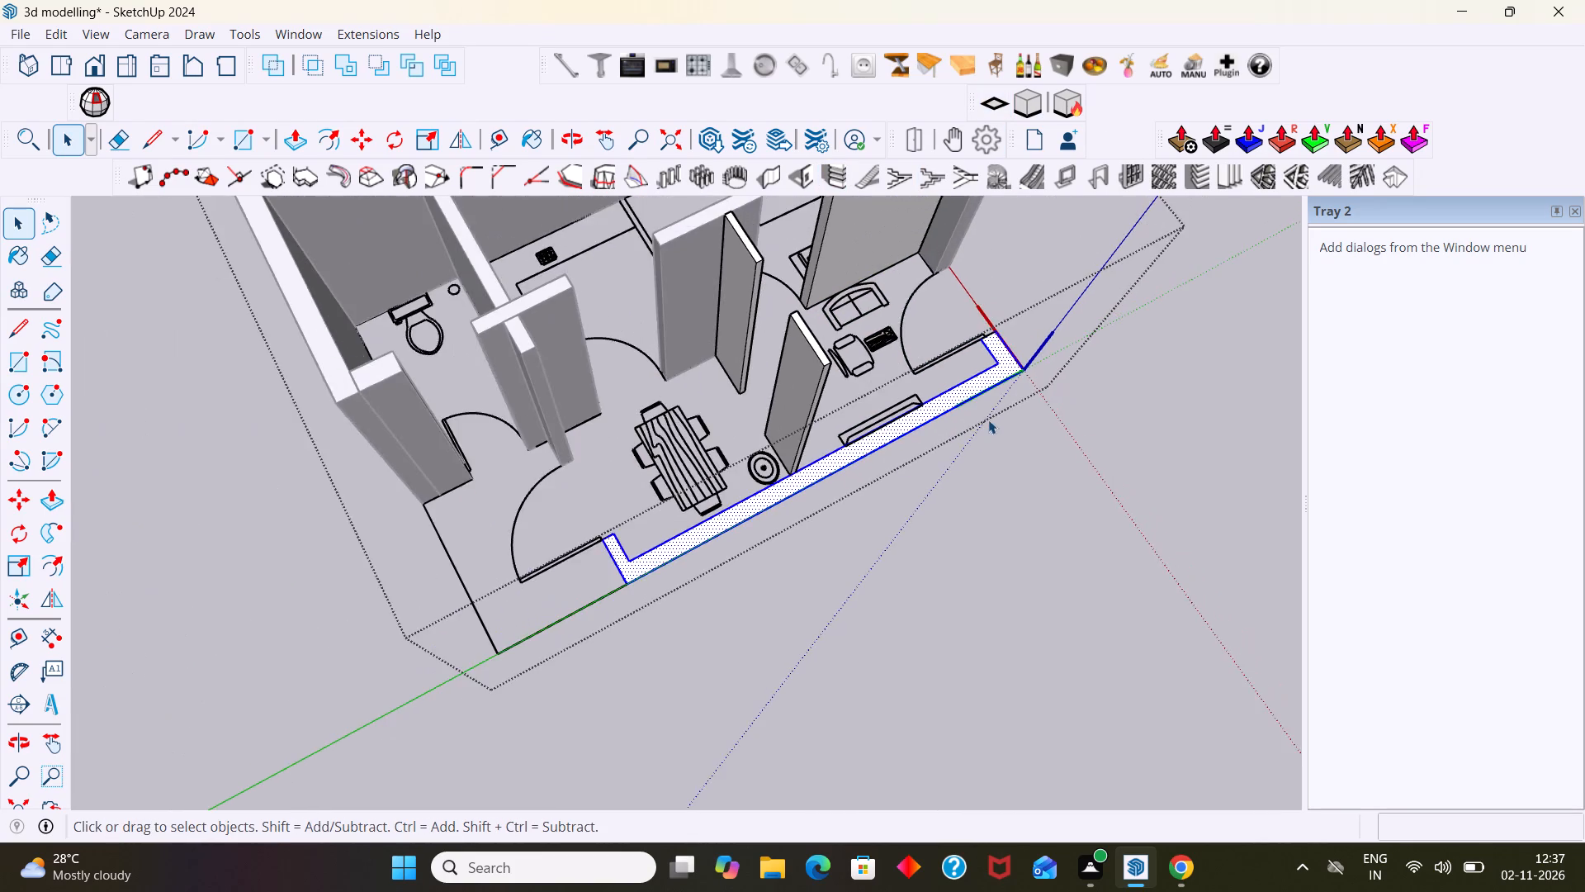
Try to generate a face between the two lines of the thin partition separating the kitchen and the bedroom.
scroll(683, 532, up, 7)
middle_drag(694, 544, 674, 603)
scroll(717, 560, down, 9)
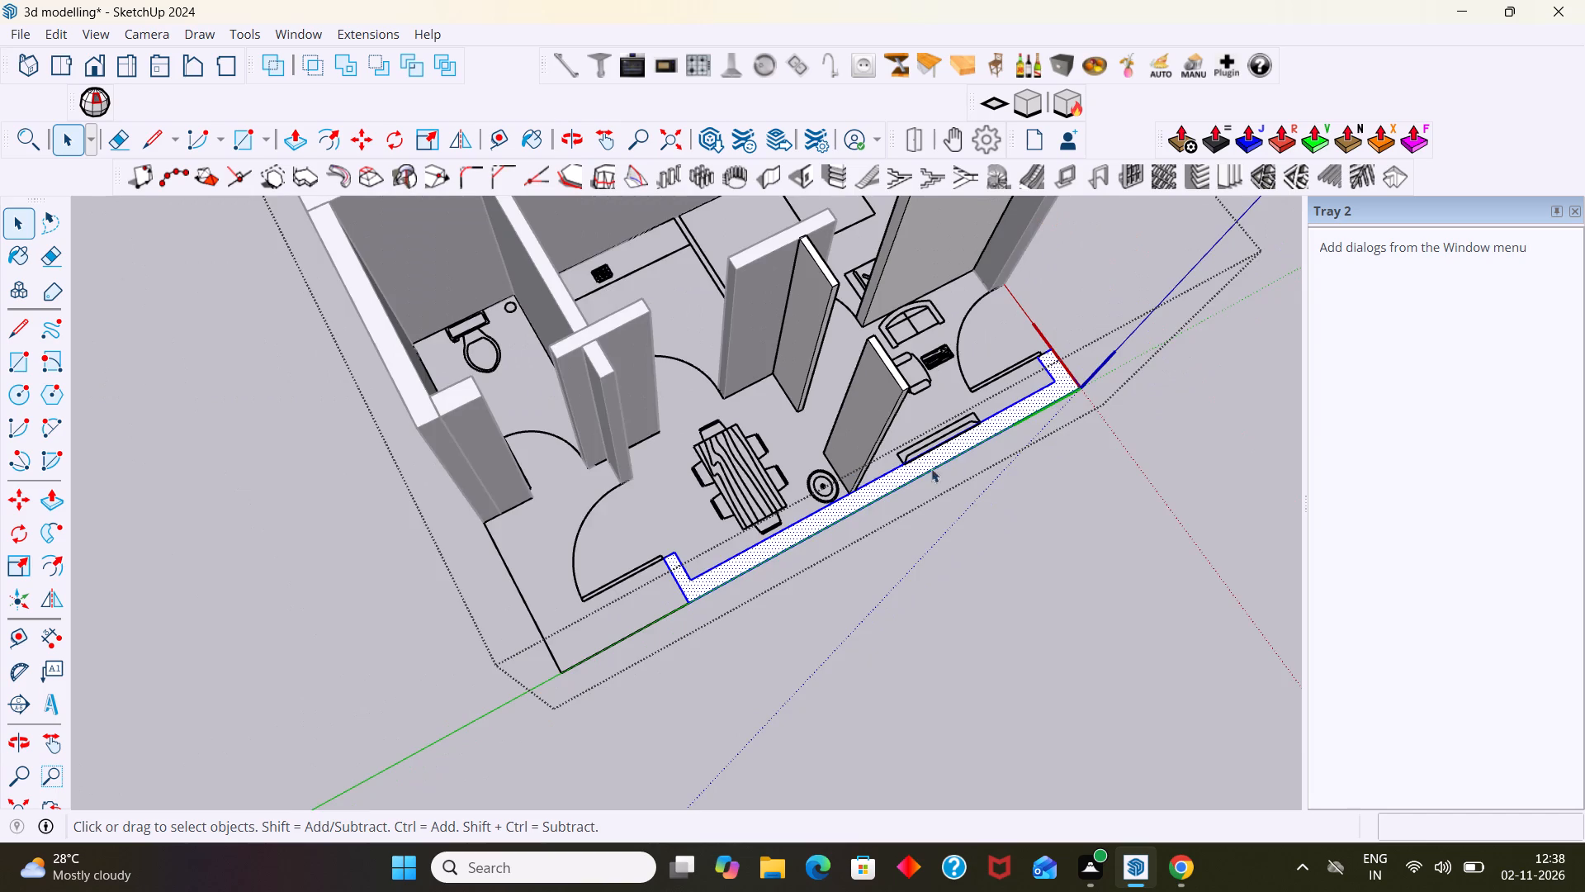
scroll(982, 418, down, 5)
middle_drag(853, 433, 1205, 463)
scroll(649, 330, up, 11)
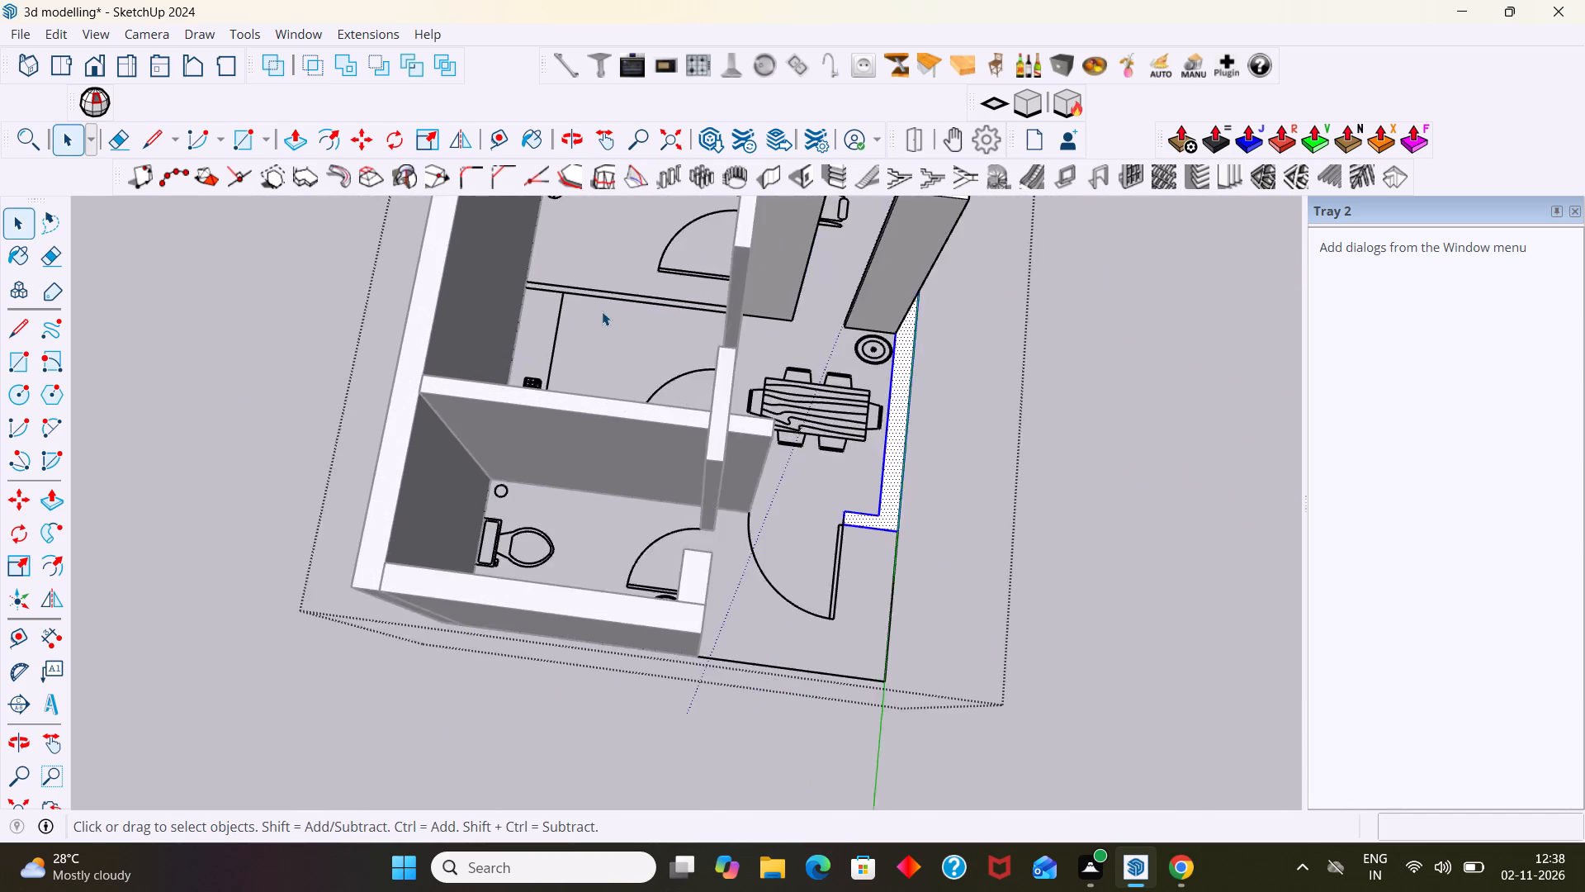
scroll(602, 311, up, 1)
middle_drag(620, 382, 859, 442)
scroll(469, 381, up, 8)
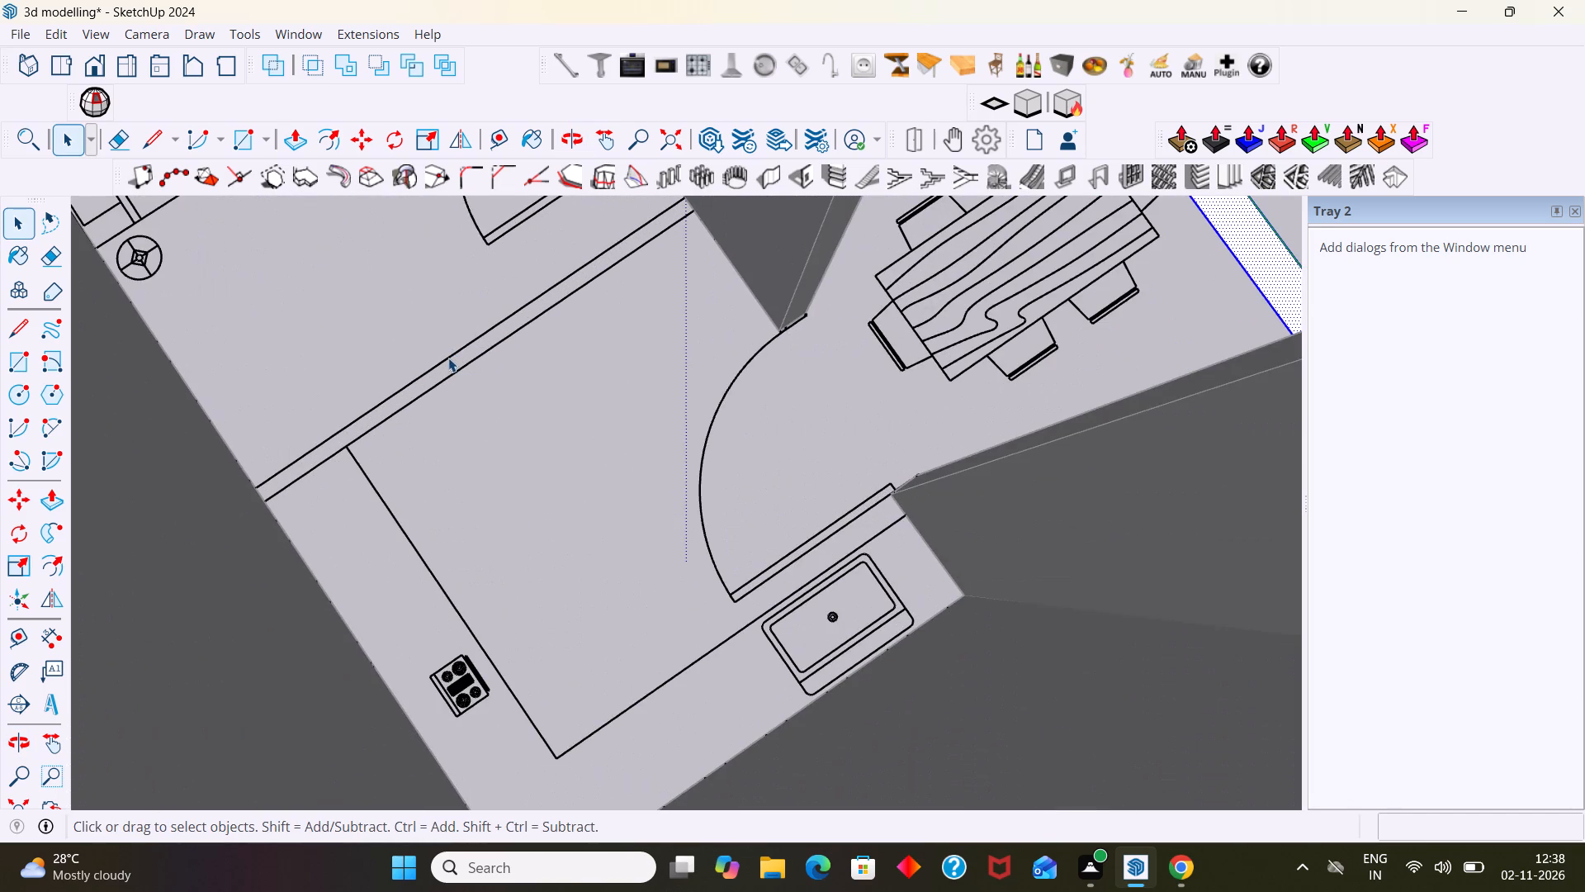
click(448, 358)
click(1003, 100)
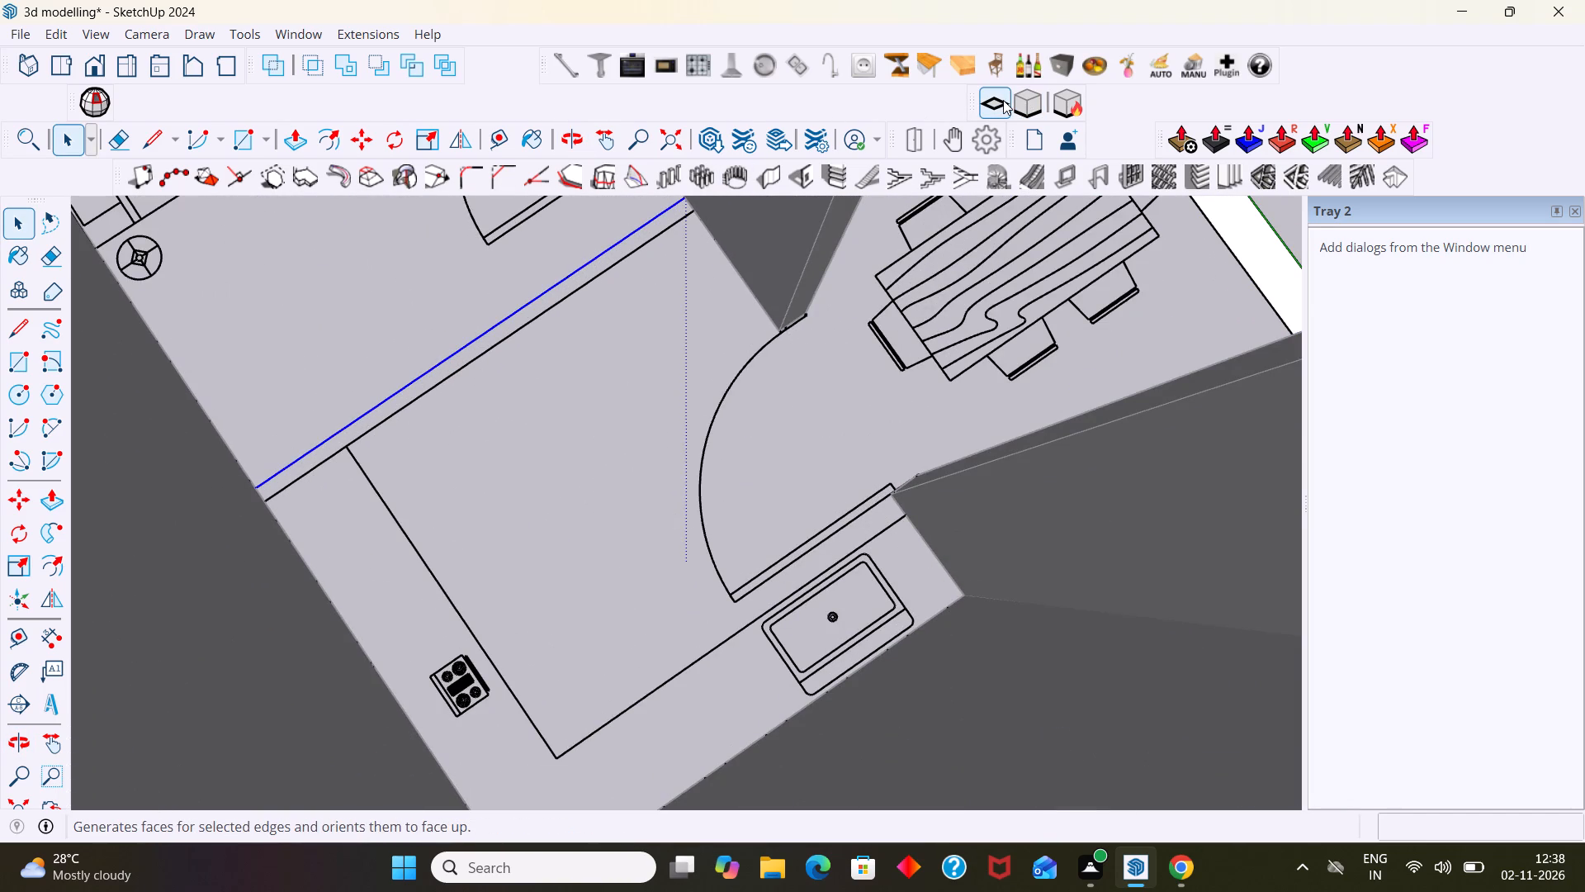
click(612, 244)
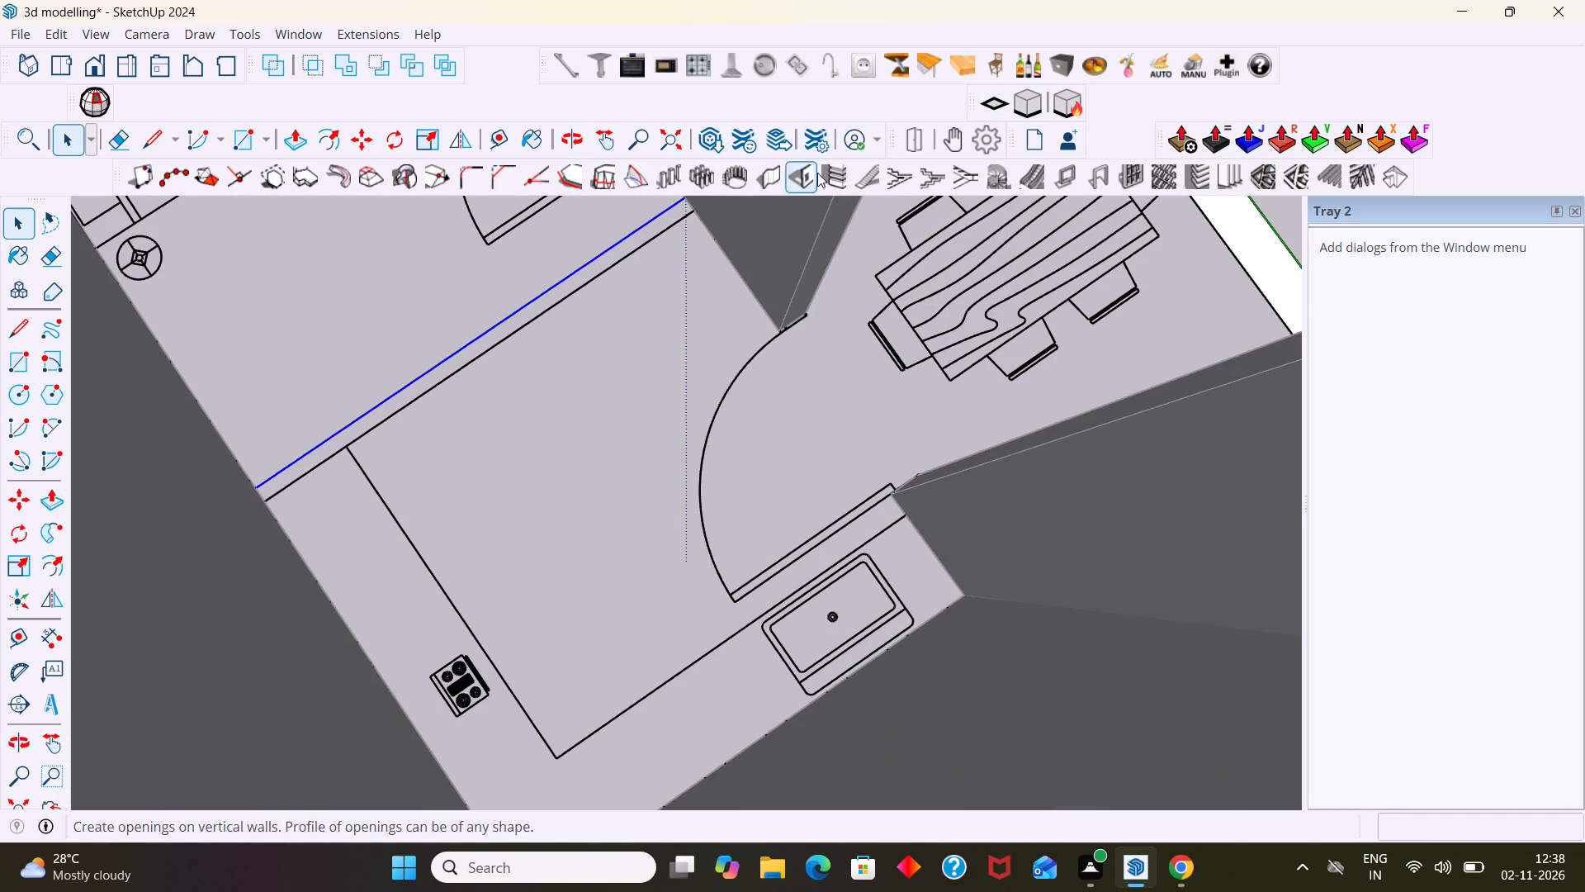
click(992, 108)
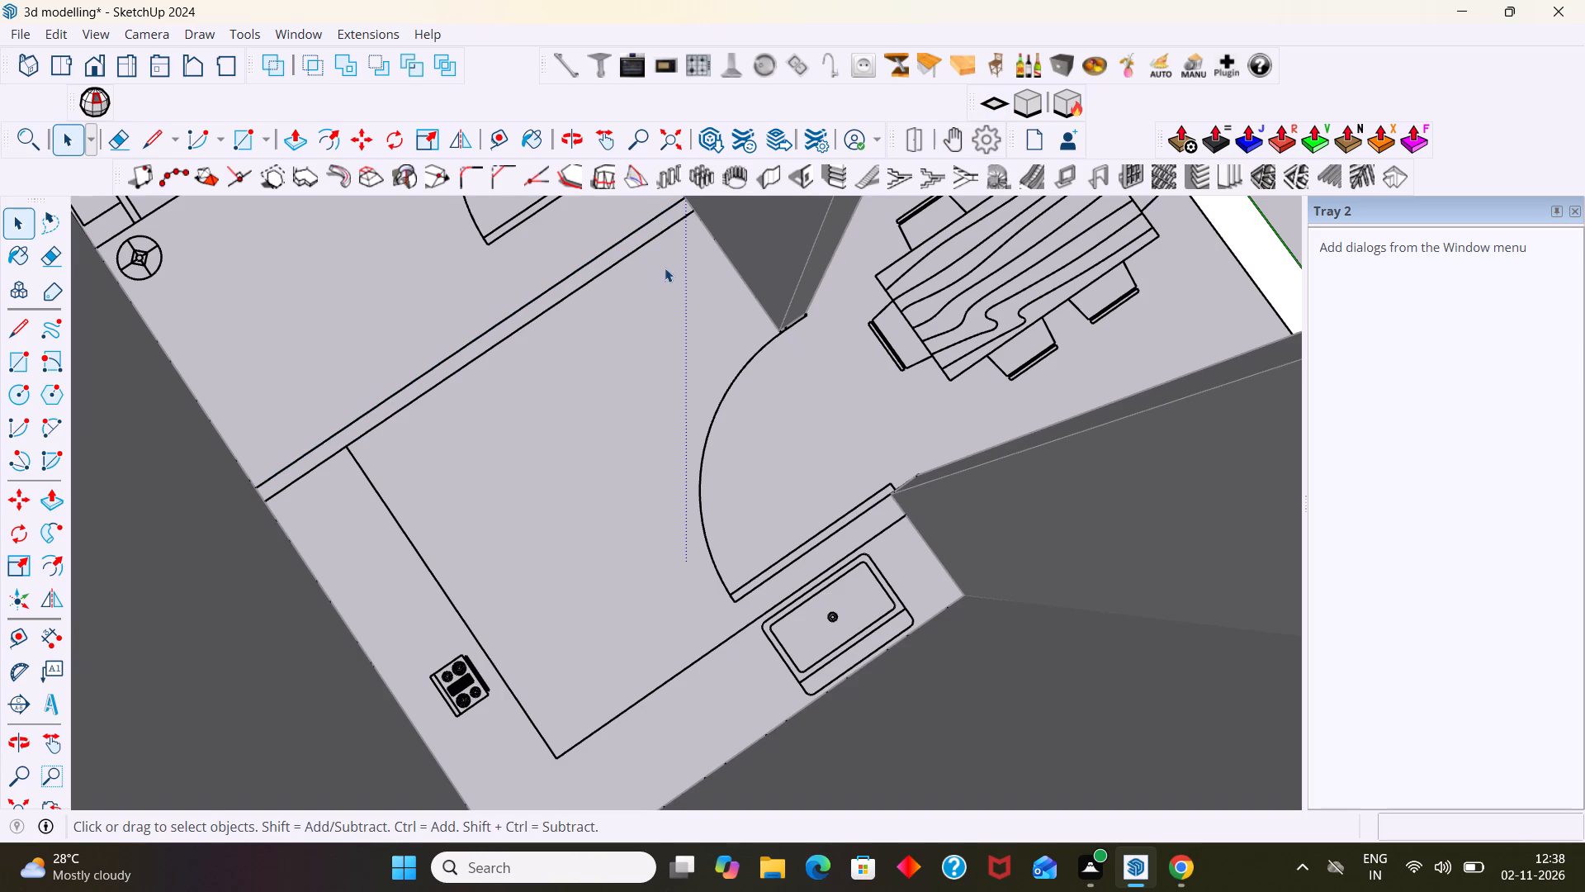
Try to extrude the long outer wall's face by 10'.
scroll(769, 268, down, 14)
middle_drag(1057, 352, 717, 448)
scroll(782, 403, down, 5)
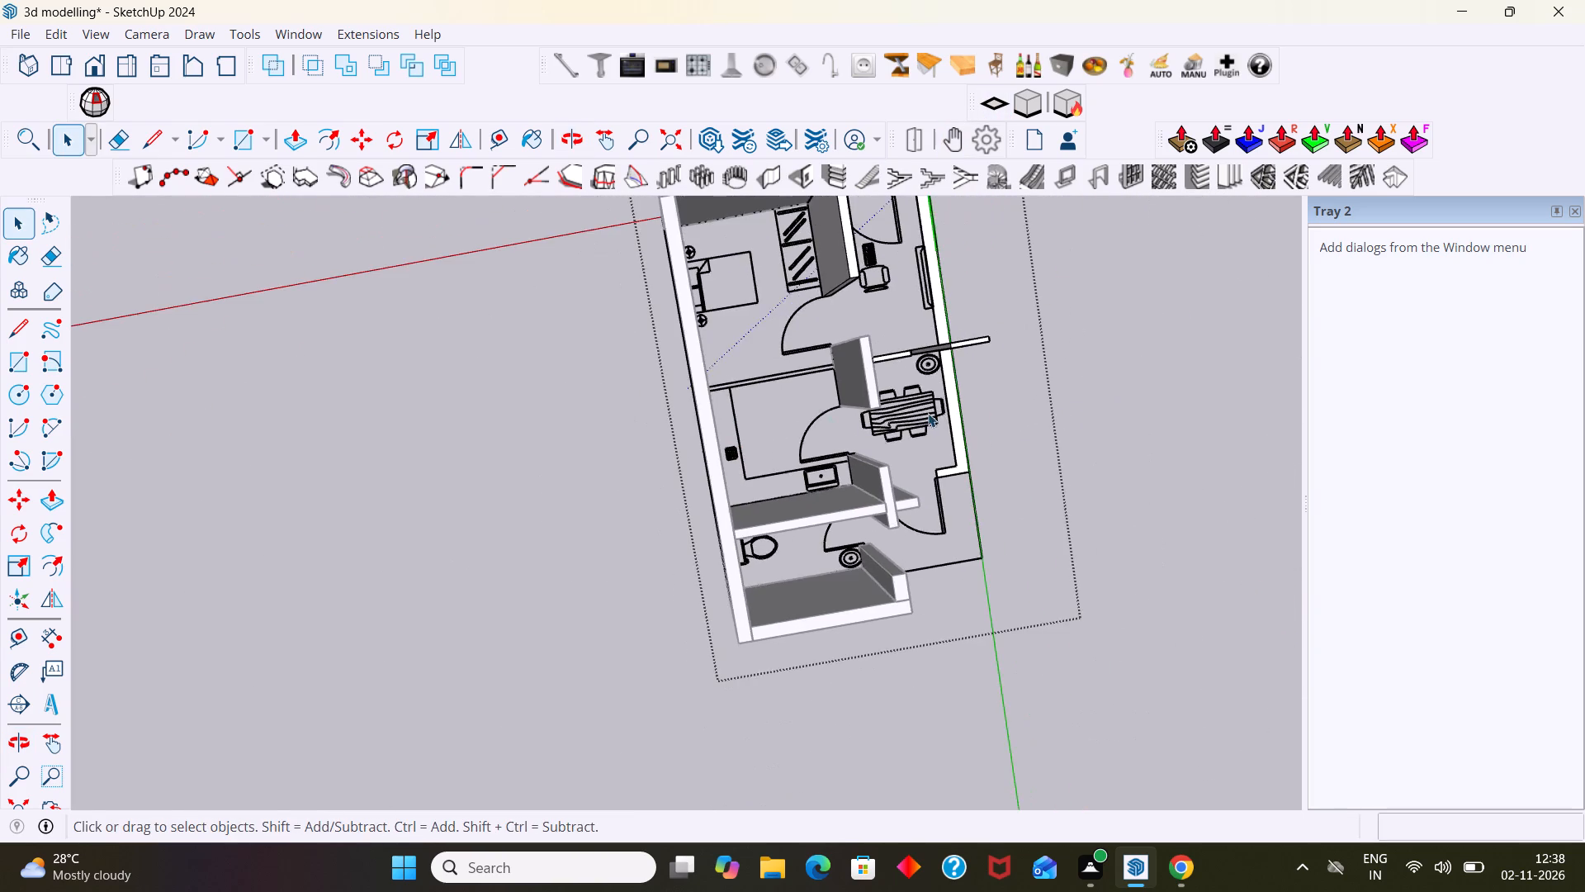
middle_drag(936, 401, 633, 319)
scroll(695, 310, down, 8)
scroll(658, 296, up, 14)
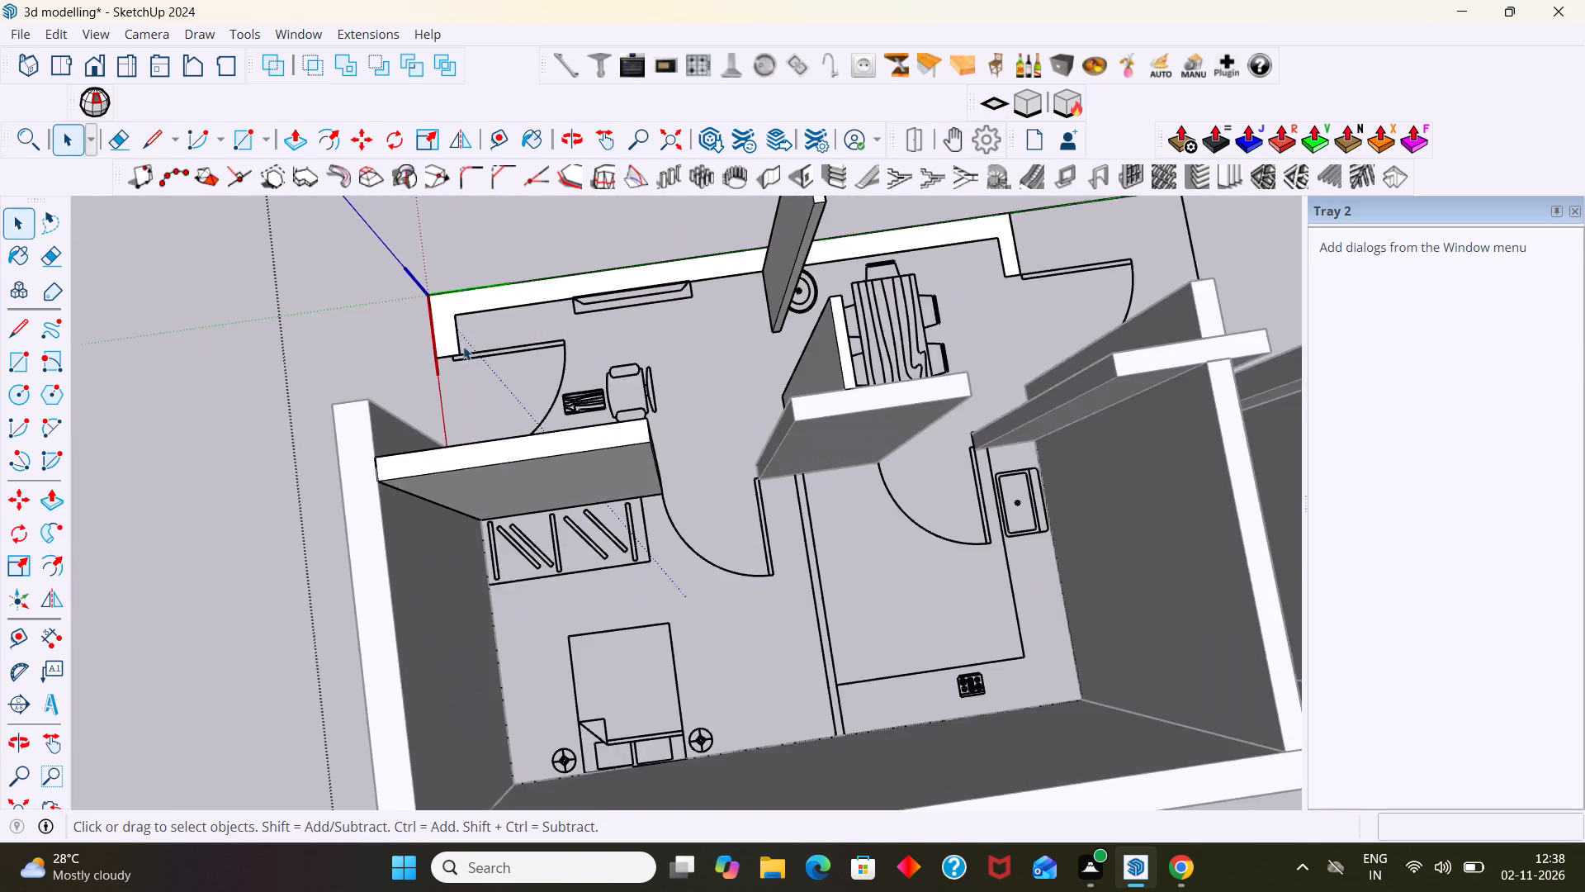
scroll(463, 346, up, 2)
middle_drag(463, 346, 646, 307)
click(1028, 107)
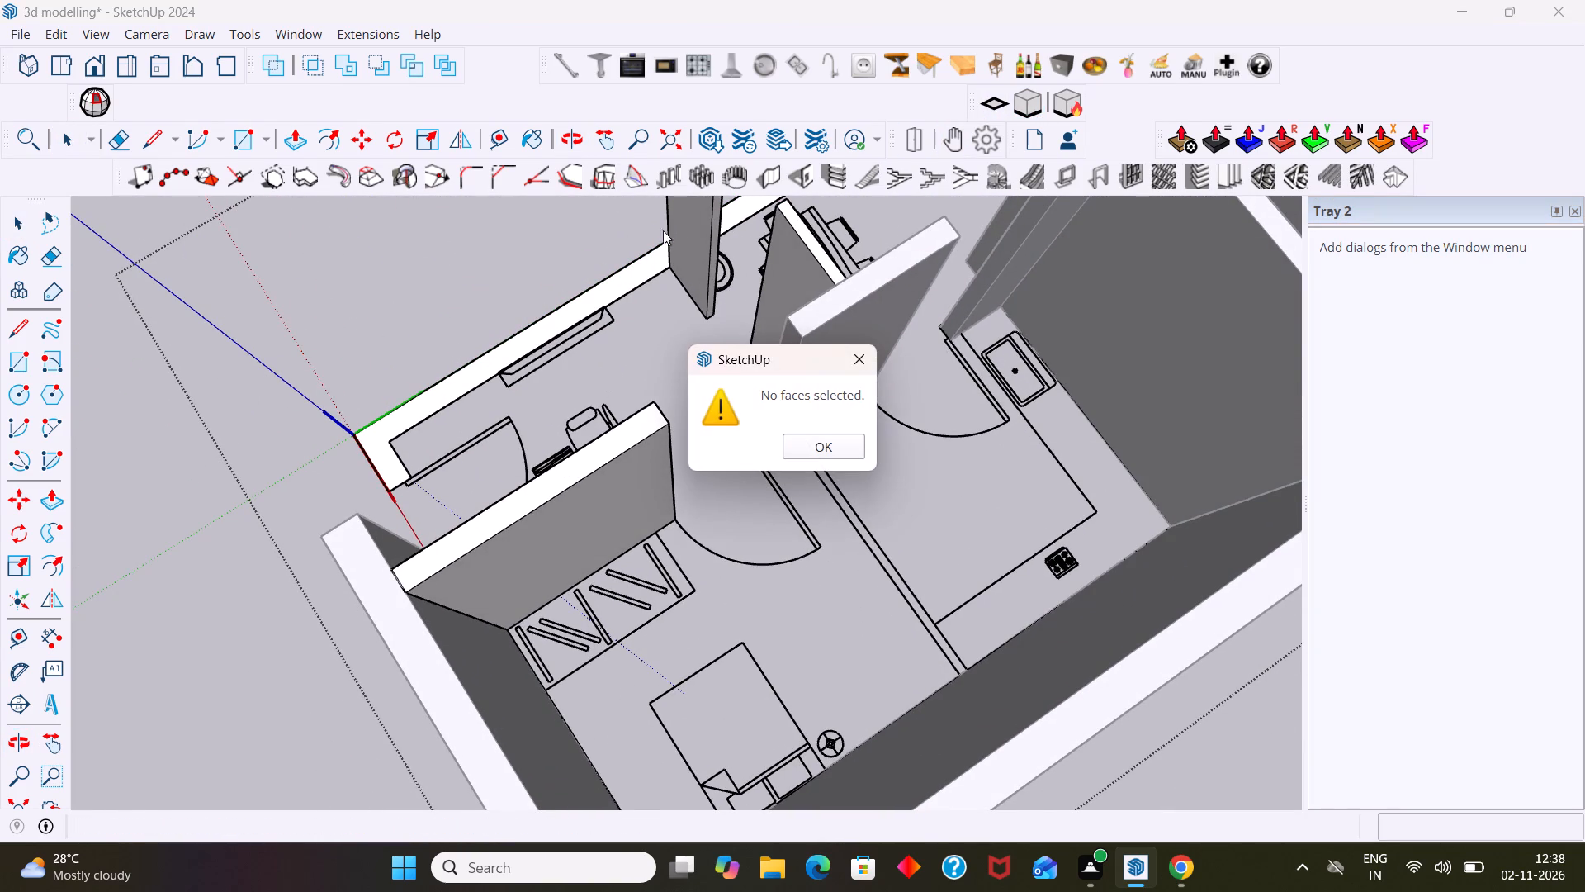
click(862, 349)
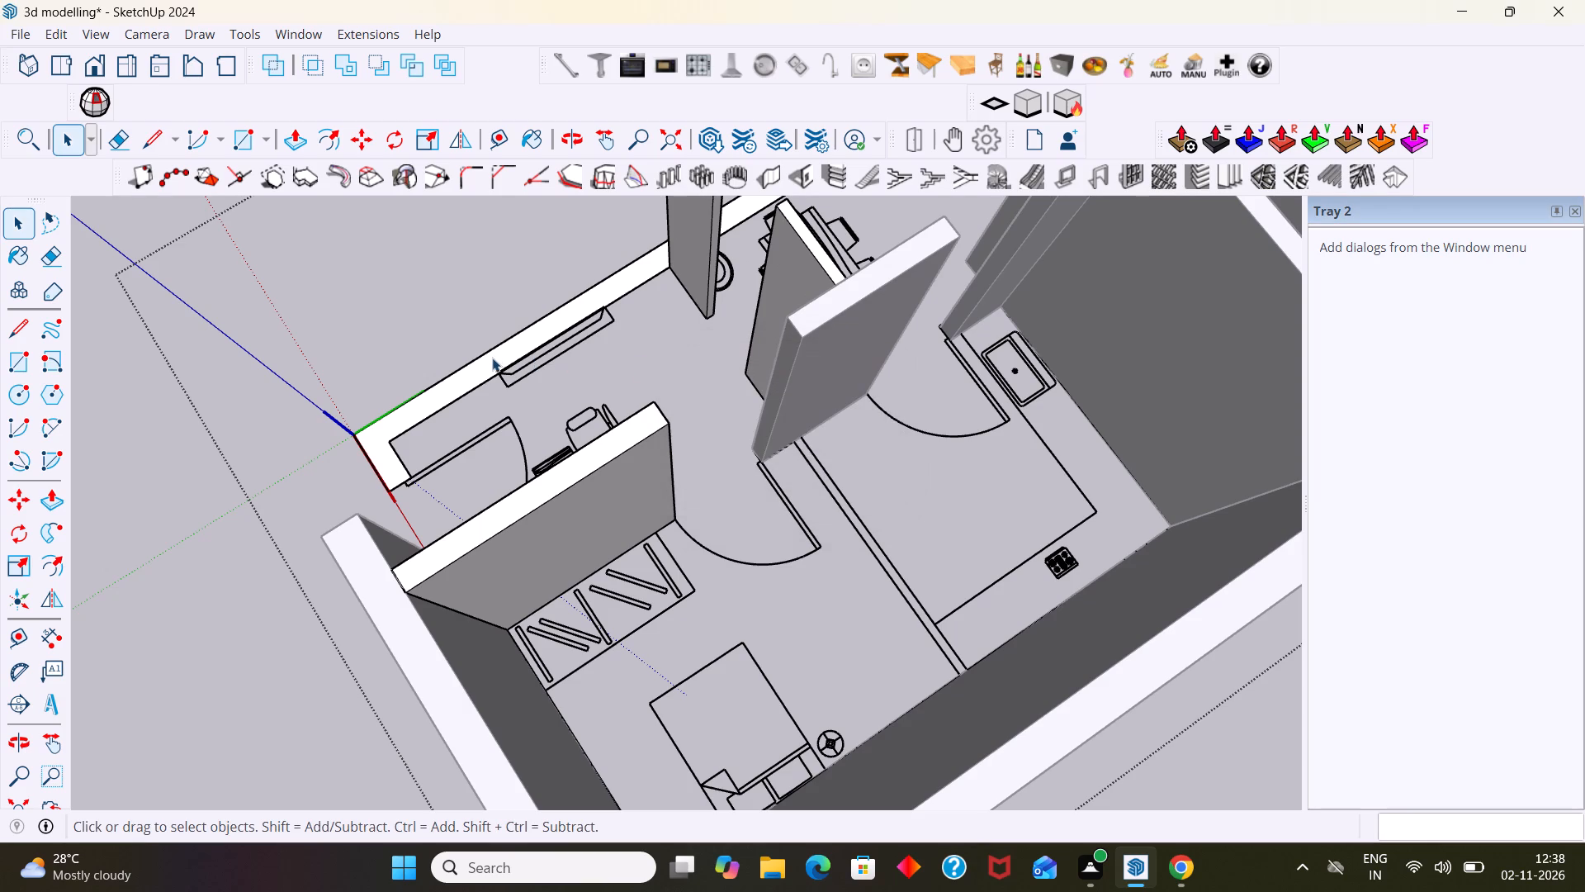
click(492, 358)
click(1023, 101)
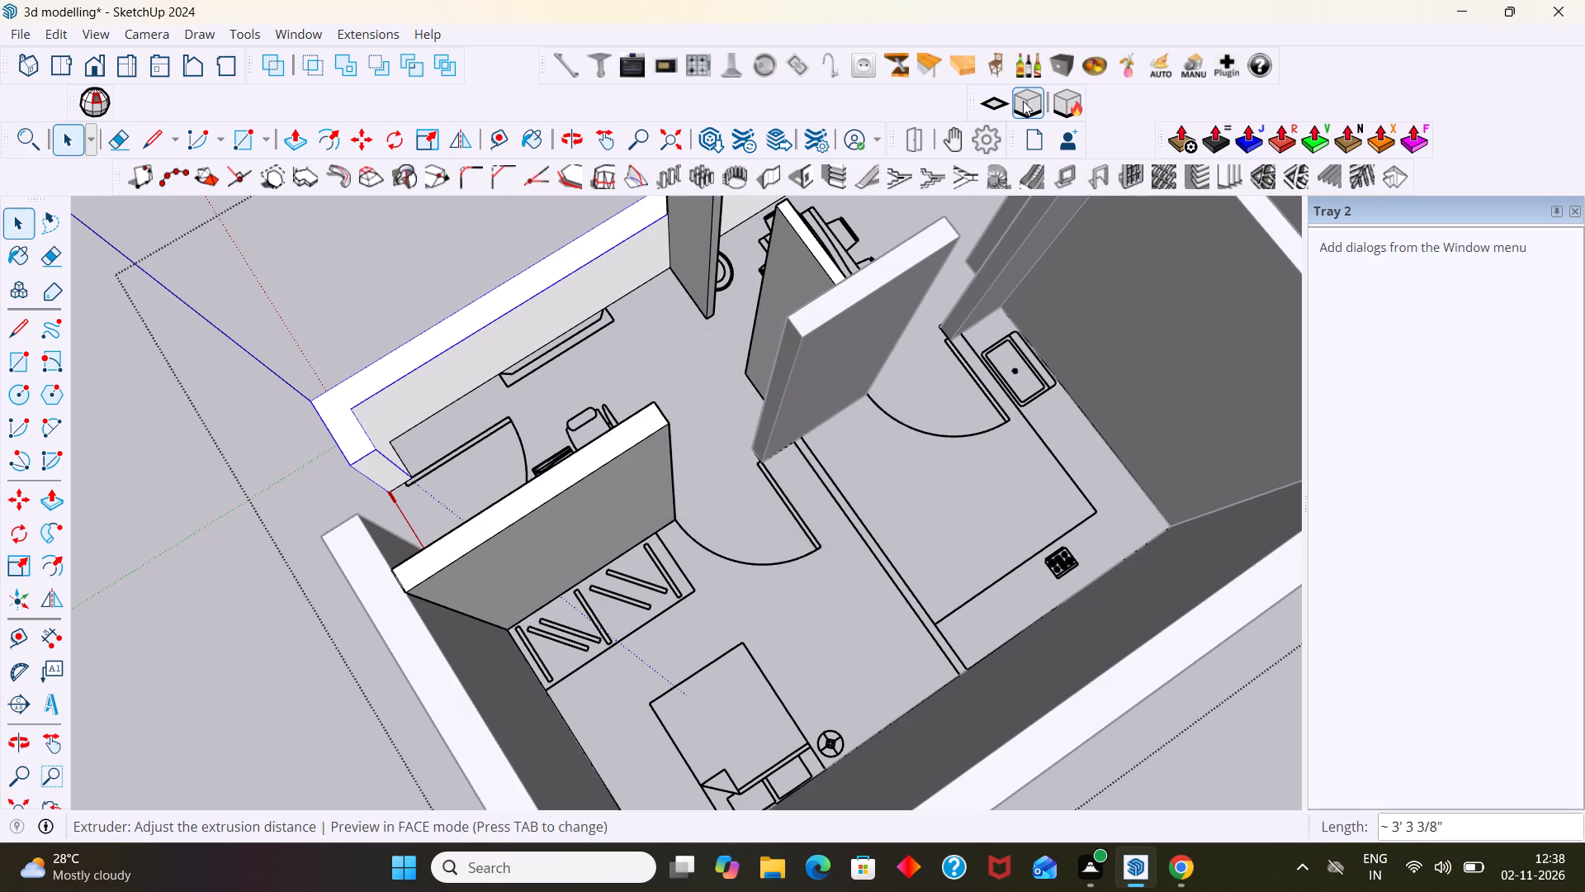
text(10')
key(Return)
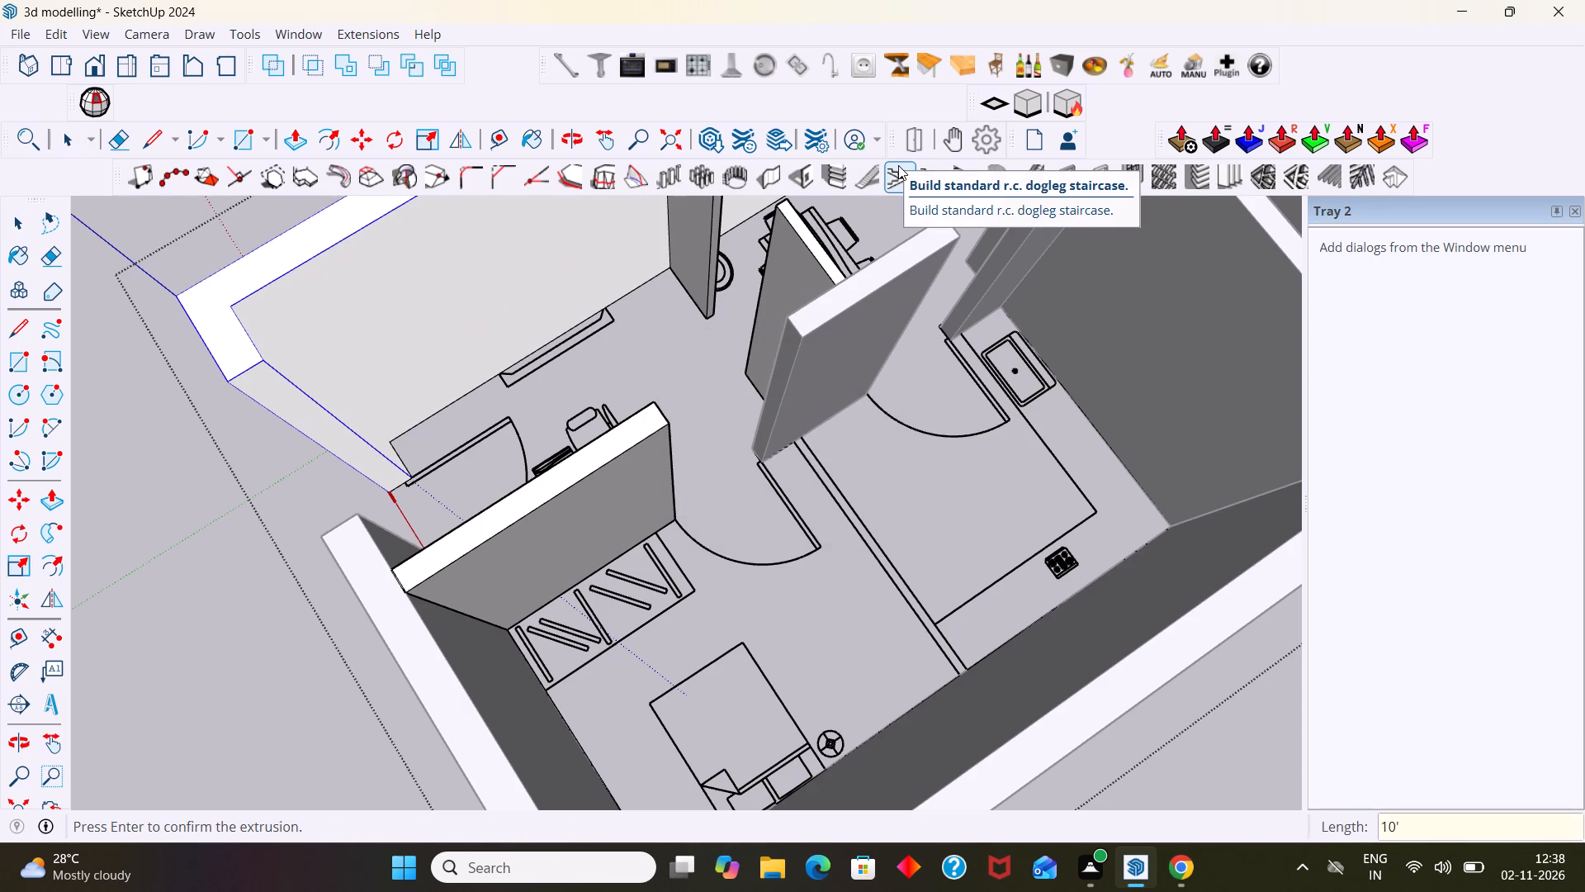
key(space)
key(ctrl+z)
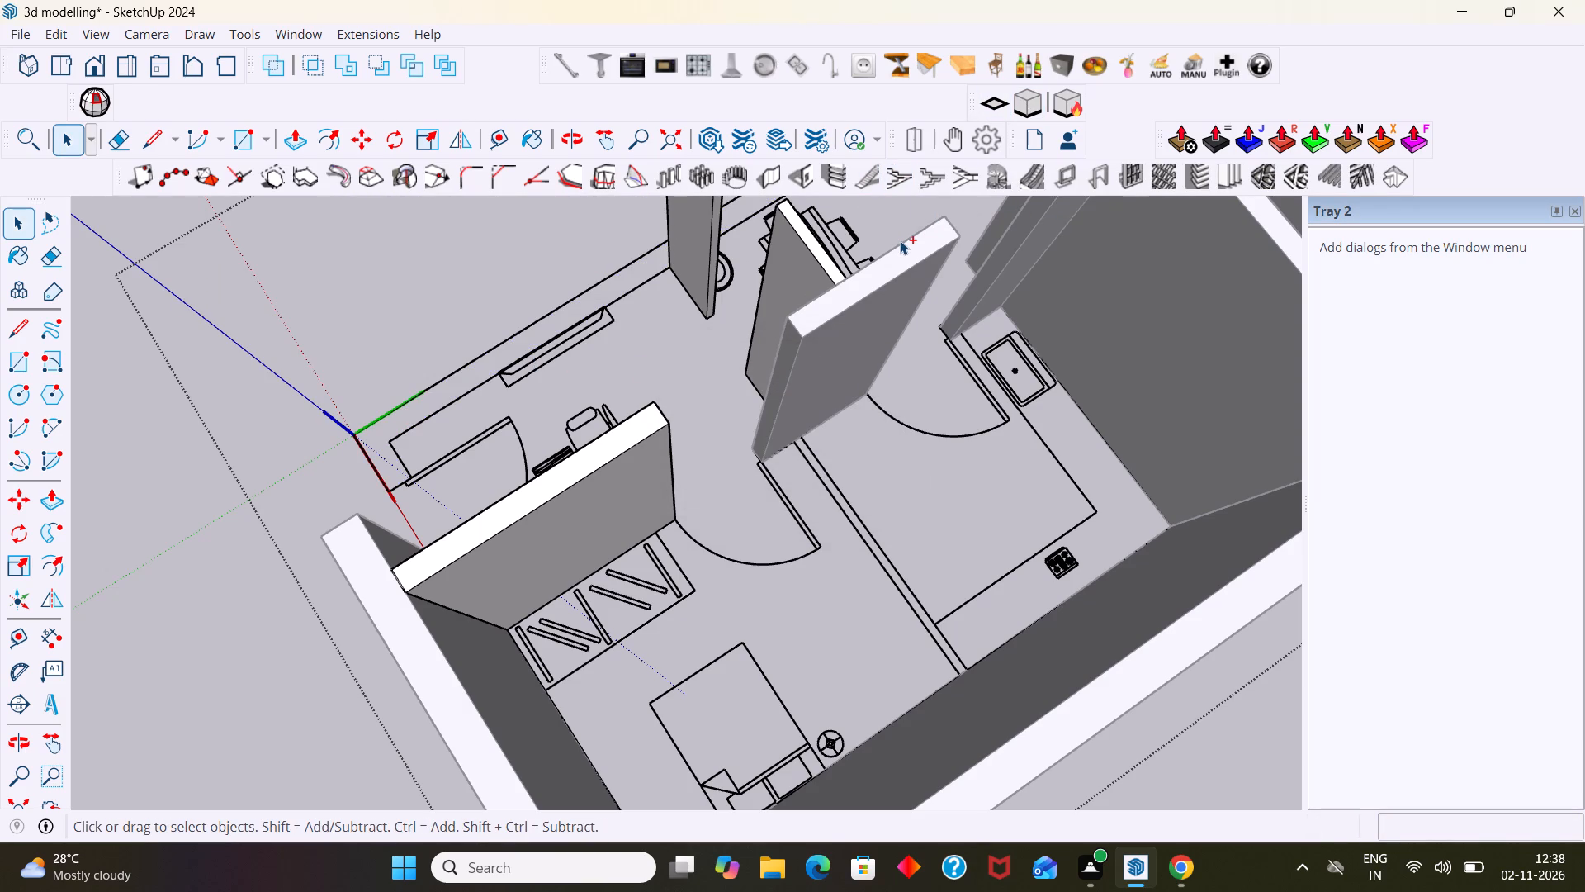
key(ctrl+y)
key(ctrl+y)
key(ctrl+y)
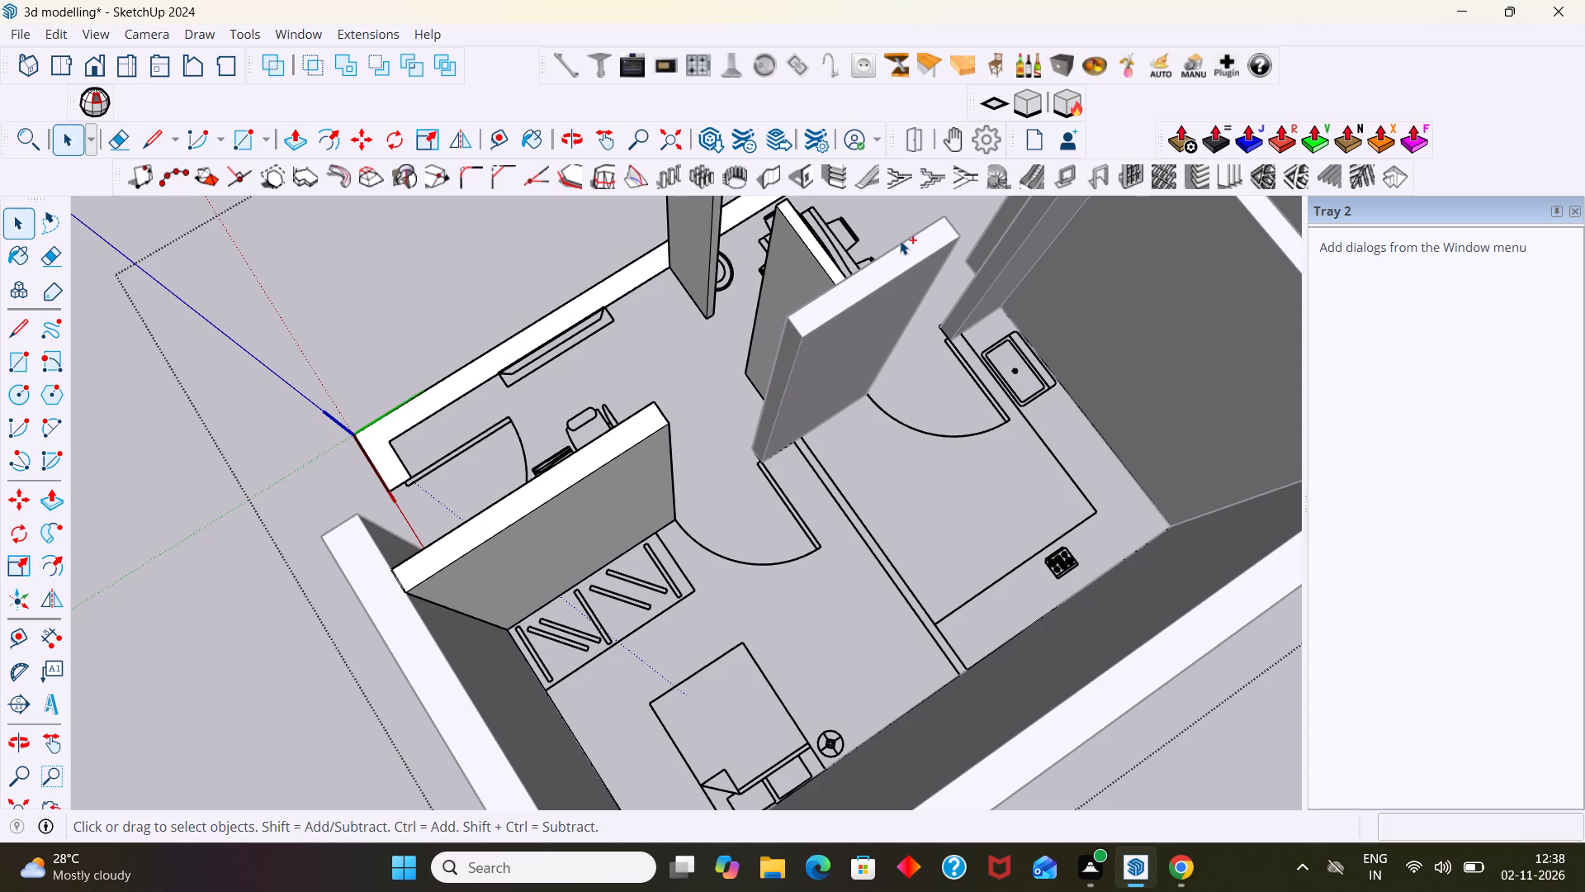
Extrude the long outer wall's face, including both short returns, to a height of 10'.
click(596, 285)
click(613, 285)
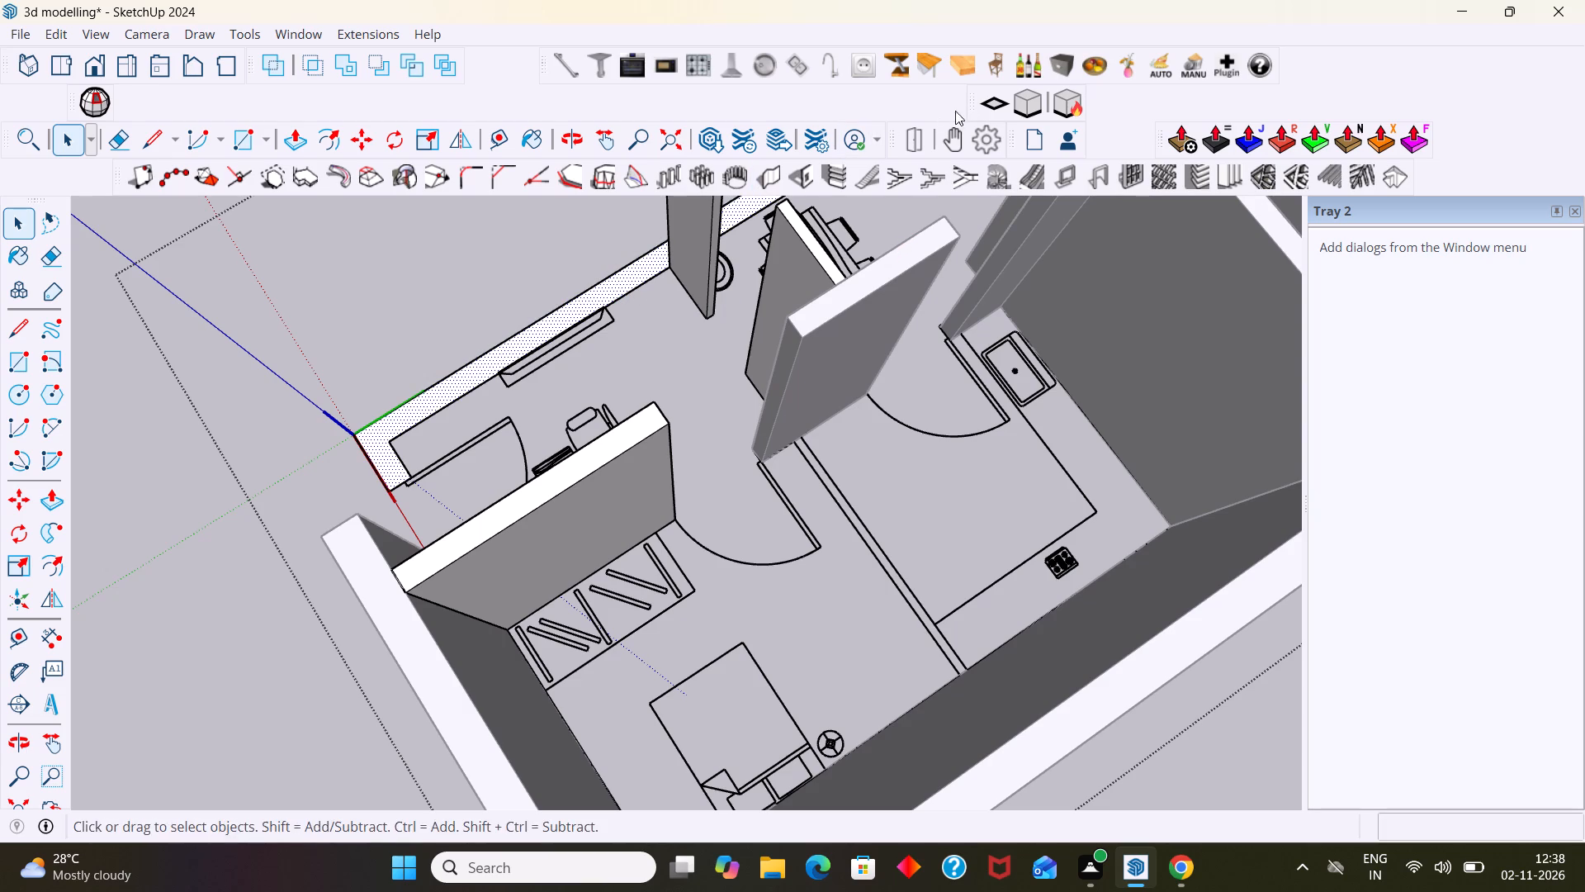
click(1016, 97)
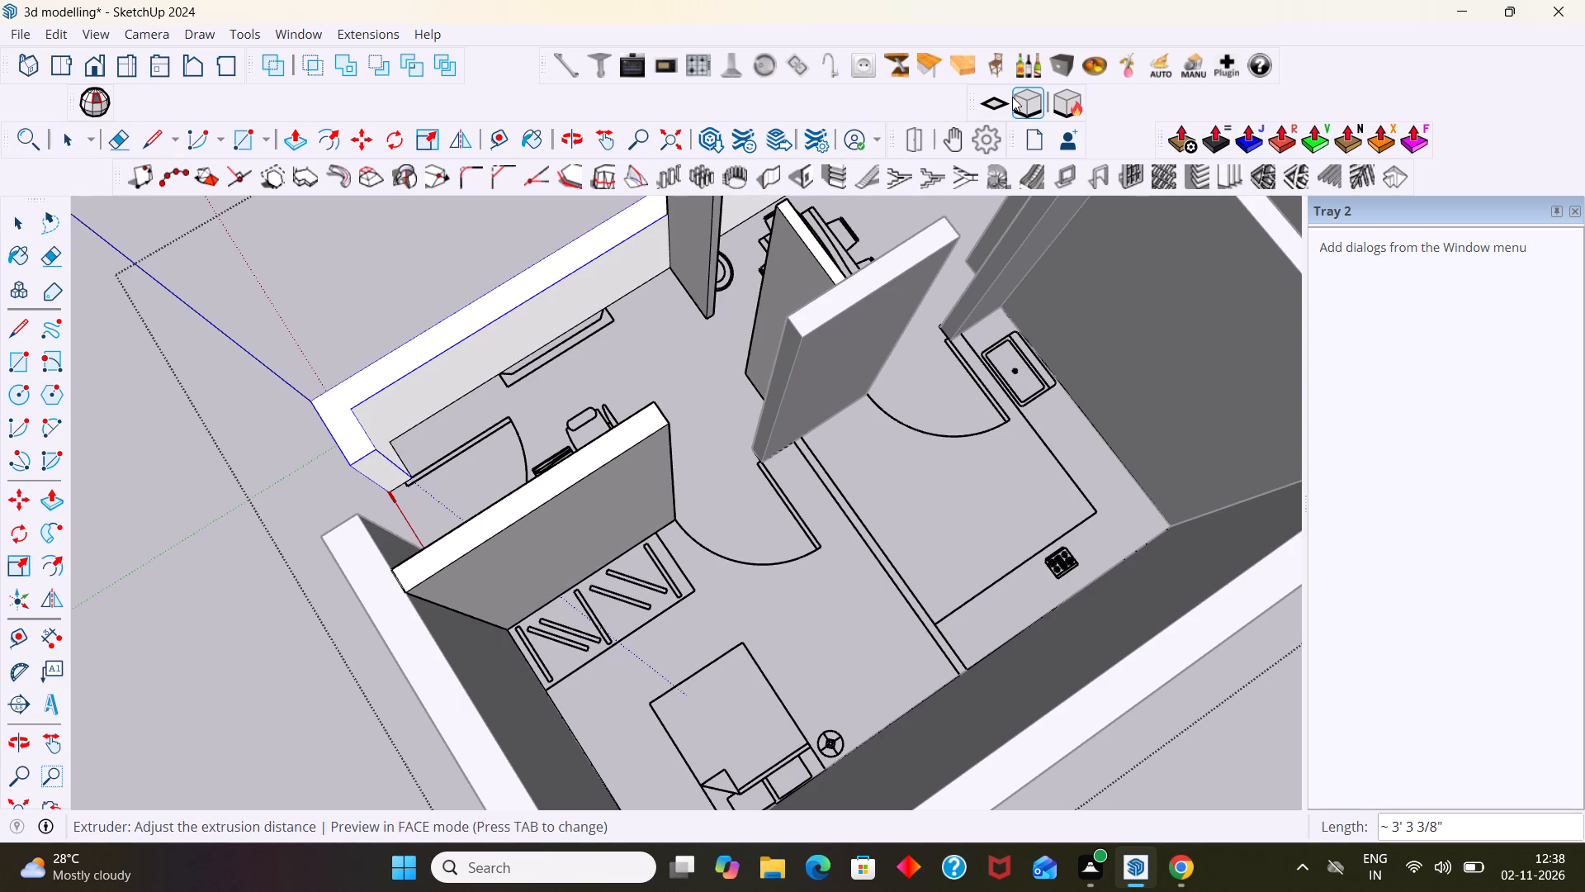
text(10')
key(Return)
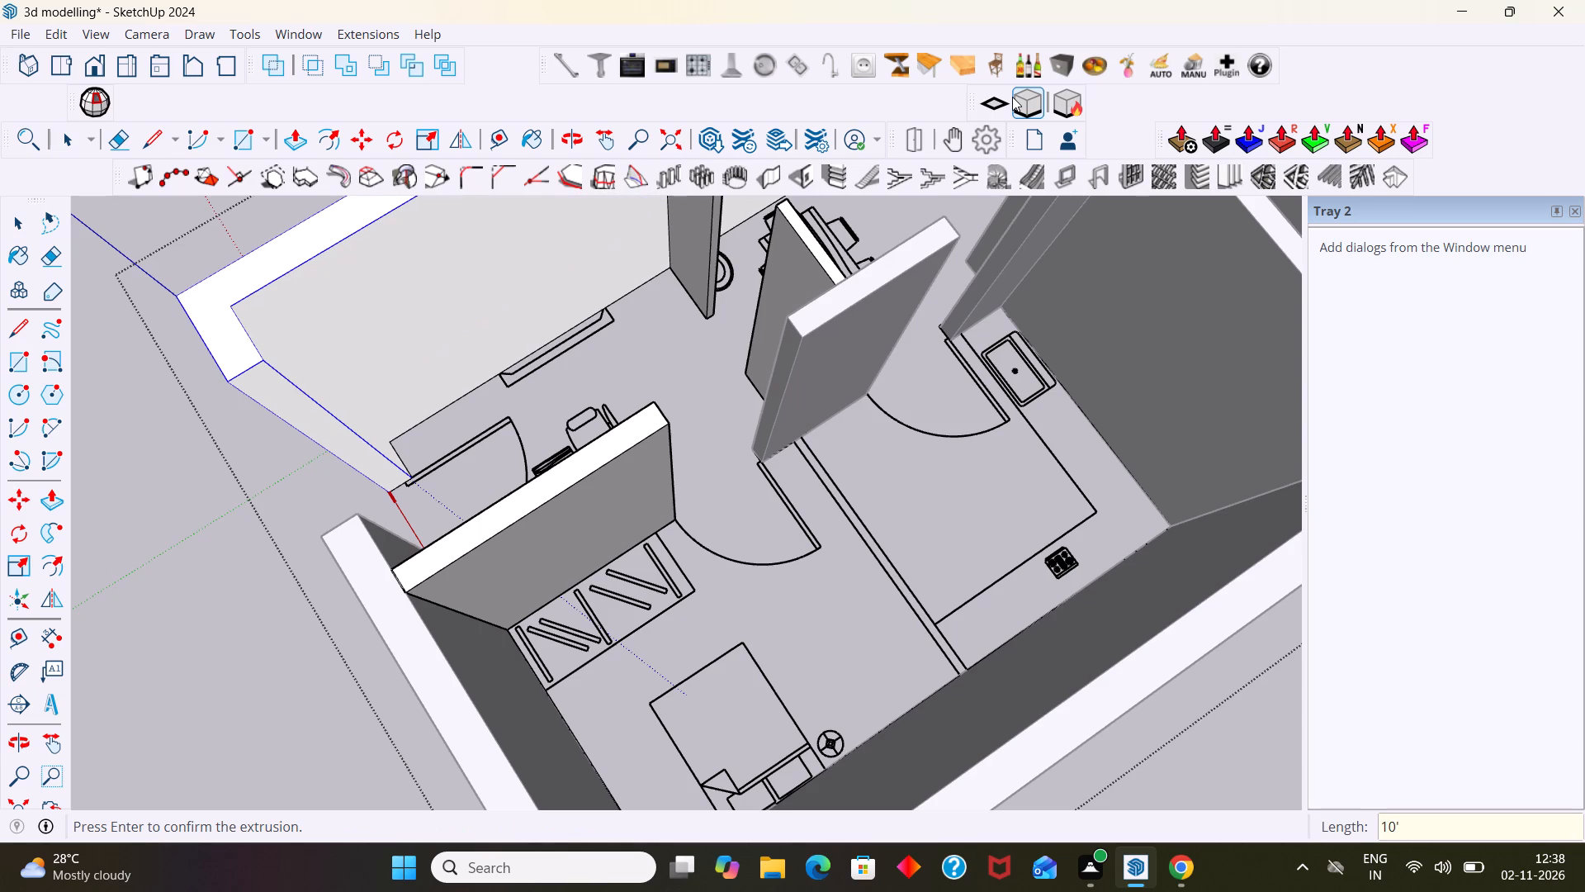
key(Return)
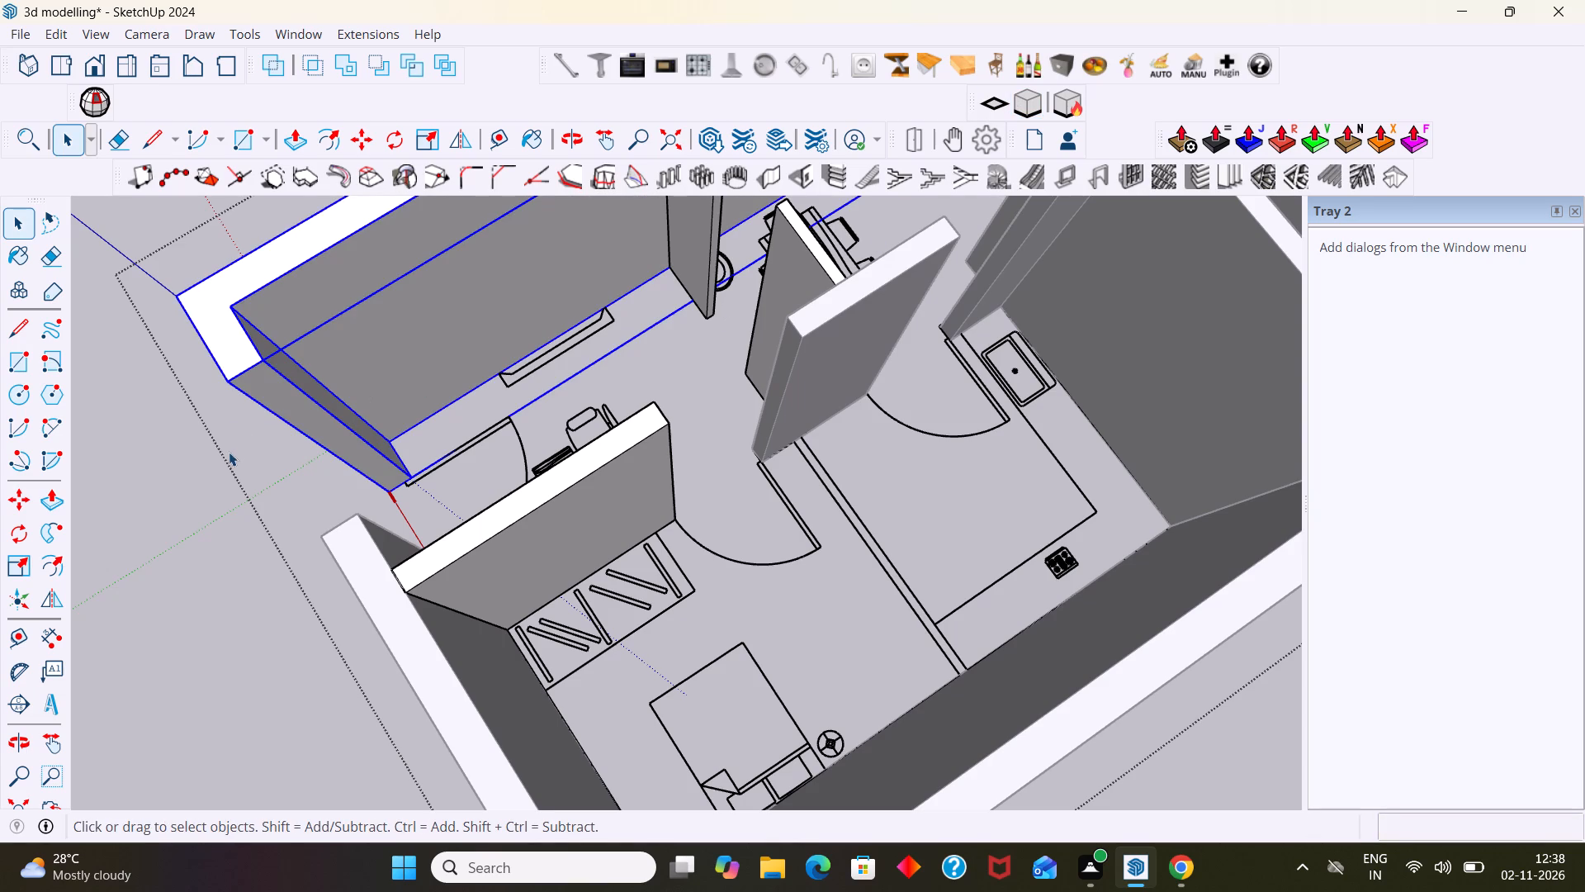
click(229, 452)
Examine the extruded long outer wall and the surrounding rooms from outside and above to check the wall layout.
scroll(229, 454, down, 9)
scroll(334, 462, down, 3)
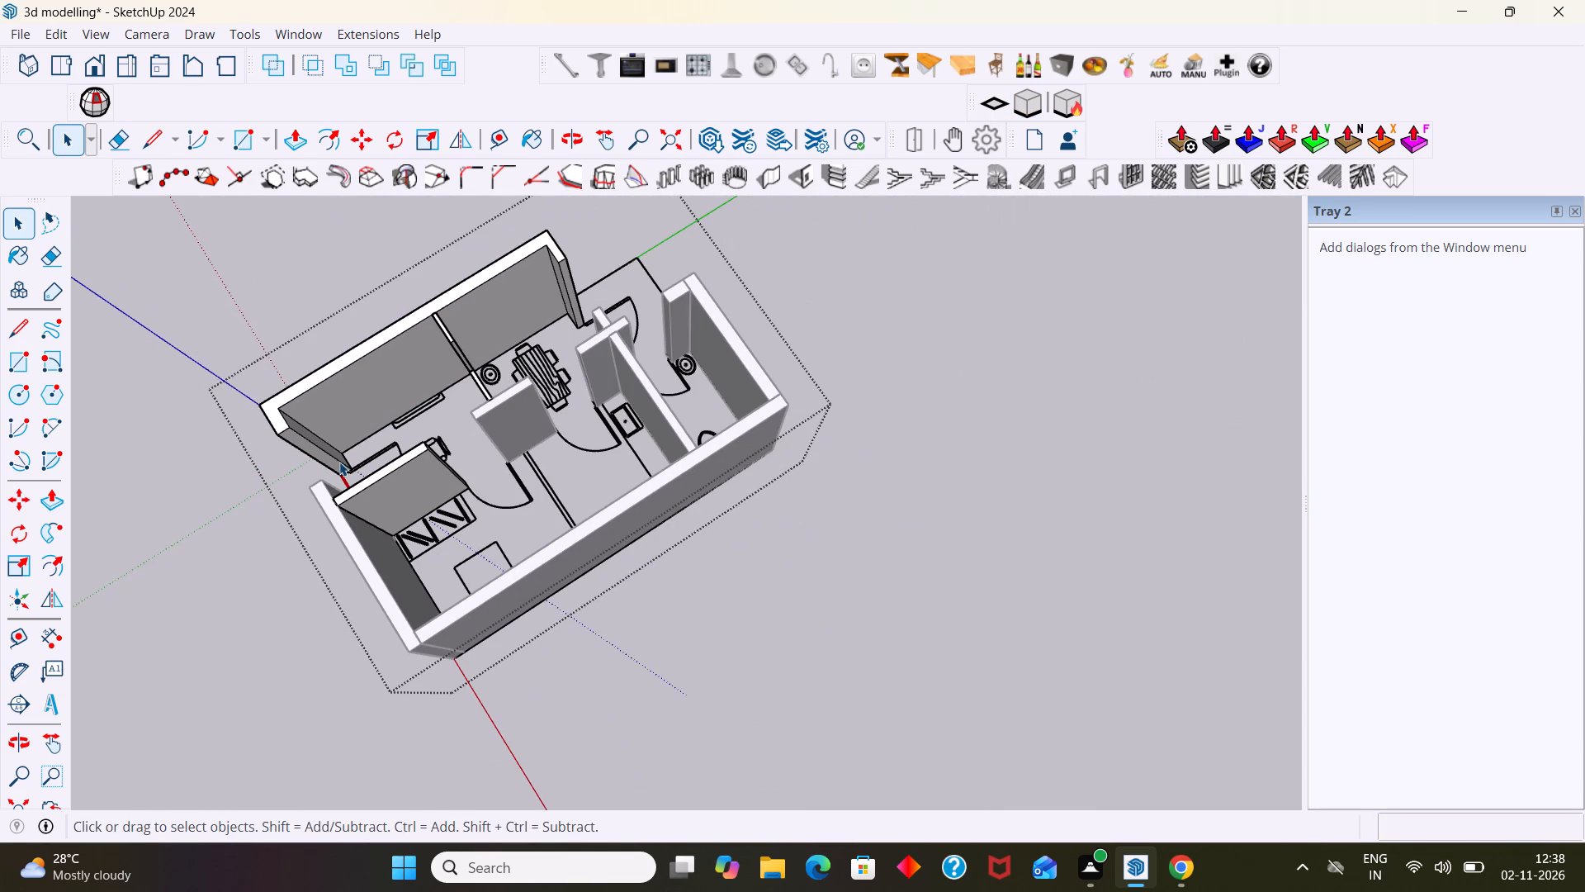
middle_drag(348, 458, 584, 391)
middle_drag(588, 395, 698, 346)
scroll(497, 417, up, 6)
scroll(457, 486, down, 4)
middle_drag(463, 567, 566, 485)
scroll(501, 605, up, 2)
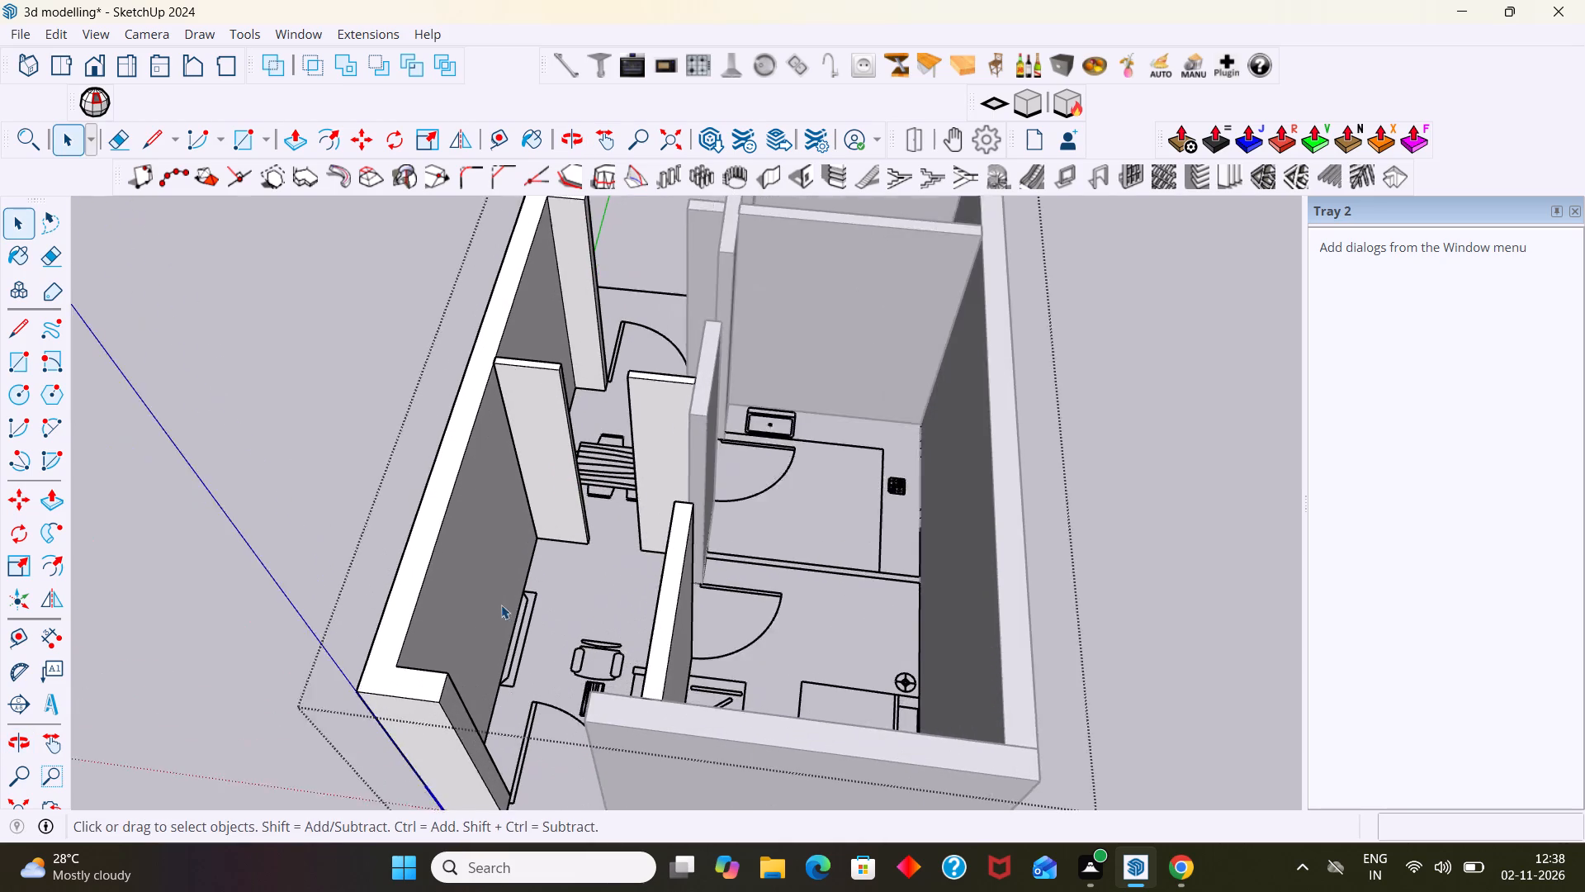
scroll(501, 605, up, 3)
shift+middle_click(603, 544)
scroll(603, 543, down, 6)
middle_drag(646, 395, 1398, 252)
scroll(669, 406, up, 2)
click(1113, 607)
scroll(1048, 511, down, 2)
middle_drag(956, 501, 546, 567)
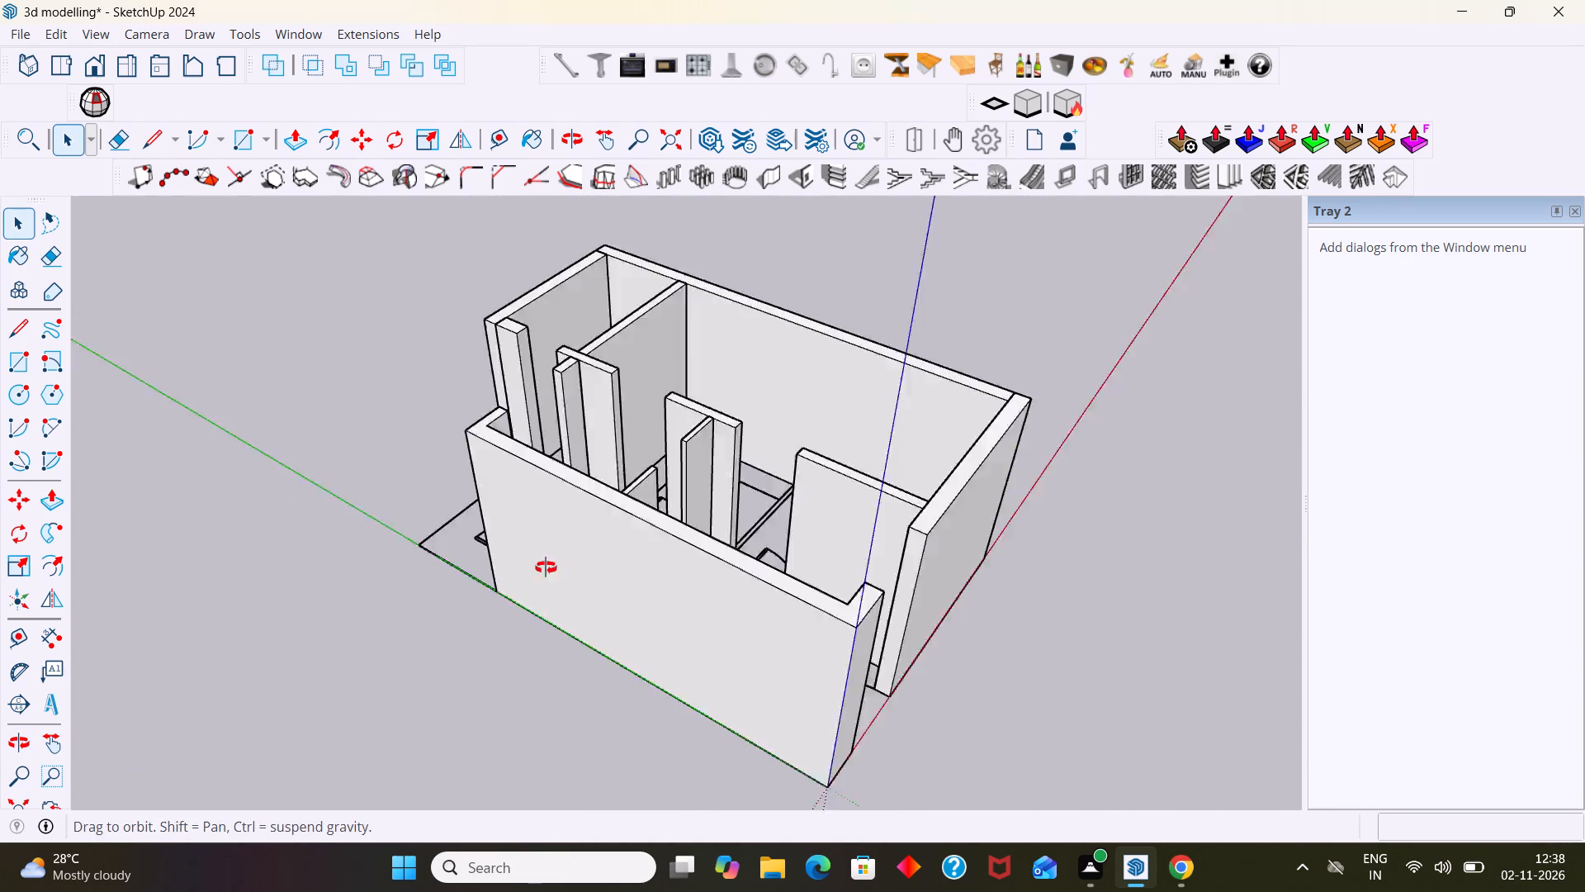
middle_drag(546, 567, 397, 587)
scroll(624, 472, down, 1)
middle_drag(740, 444, 599, 496)
scroll(716, 516, up, 6)
middle_drag(716, 542, 597, 449)
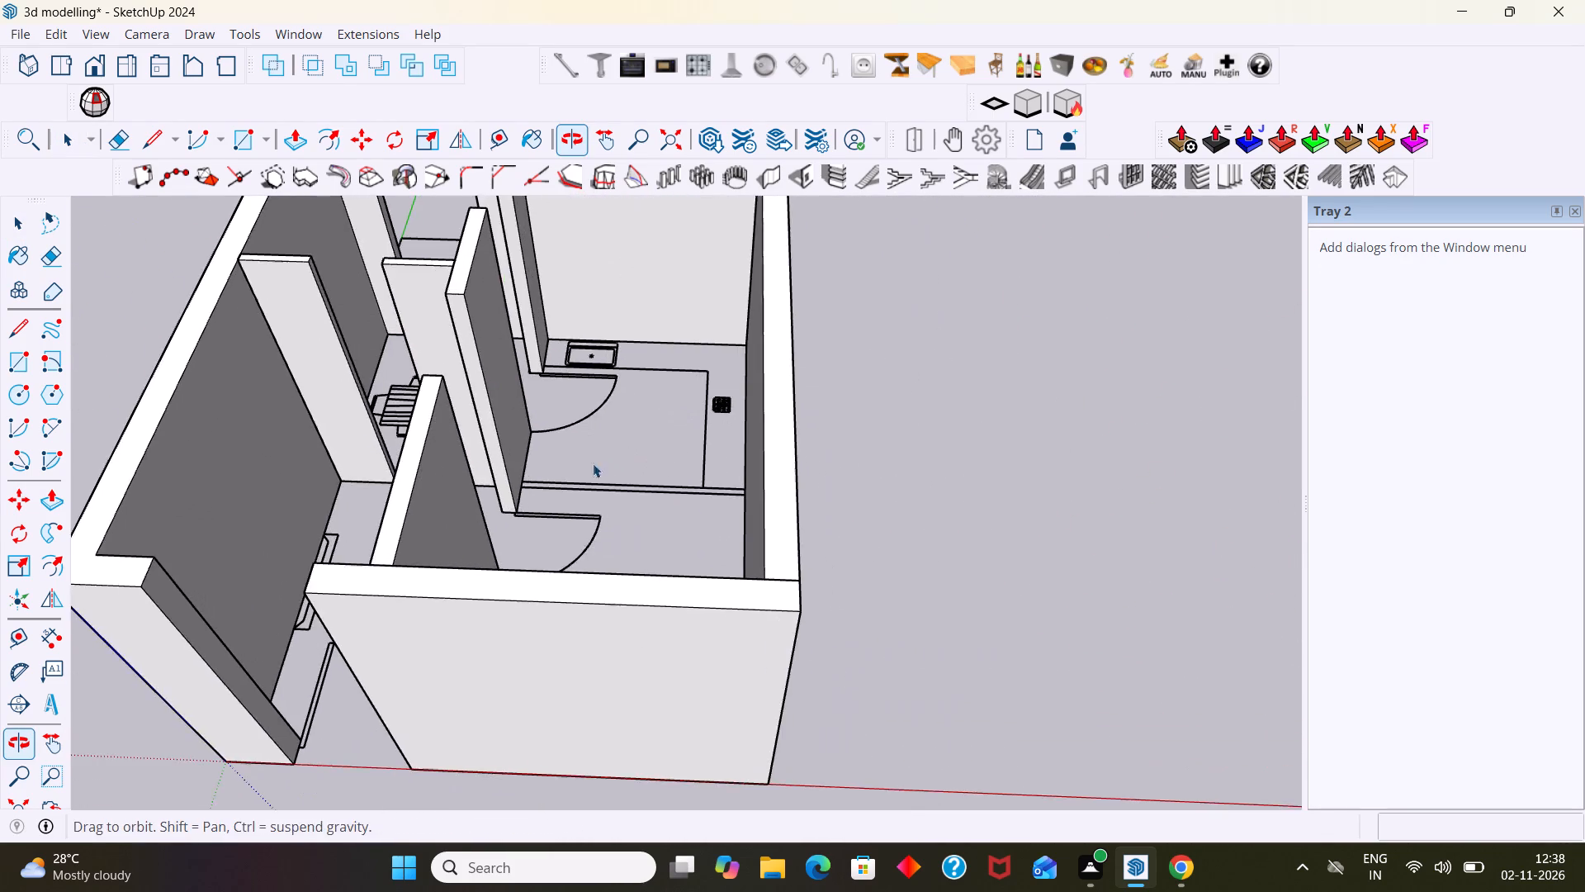
Examine the kitchen, bedroom and dining walls from above to find the partitions that are not yet raised.
middle_drag(582, 485, 619, 670)
scroll(537, 437, up, 3)
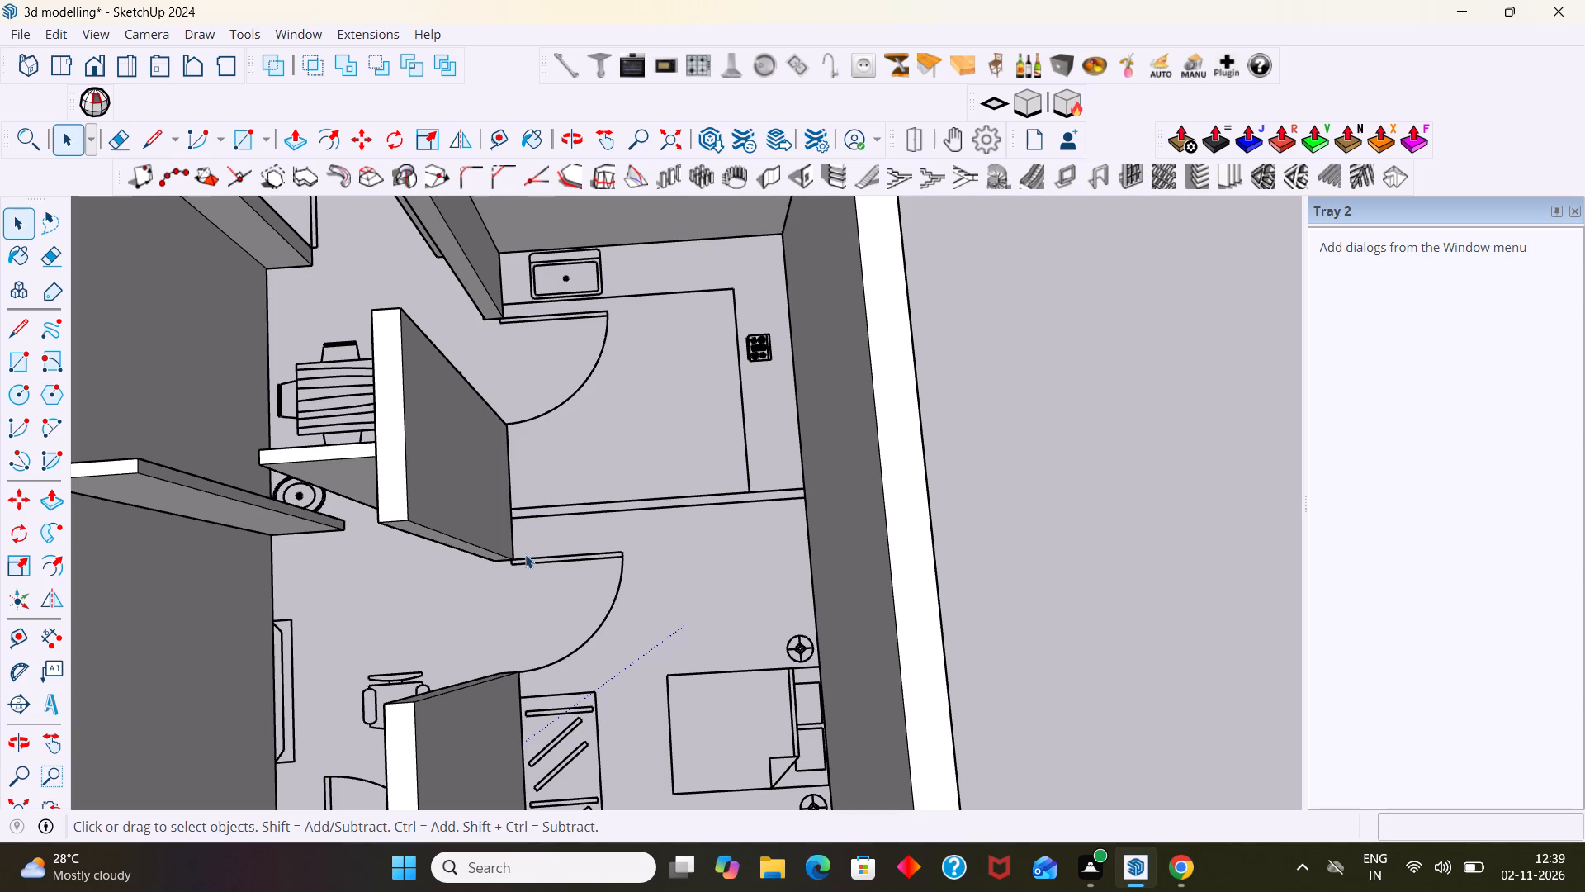
shift+middle_drag(524, 554, 342, 571)
scroll(491, 553, down, 9)
middle_drag(615, 540, 467, 535)
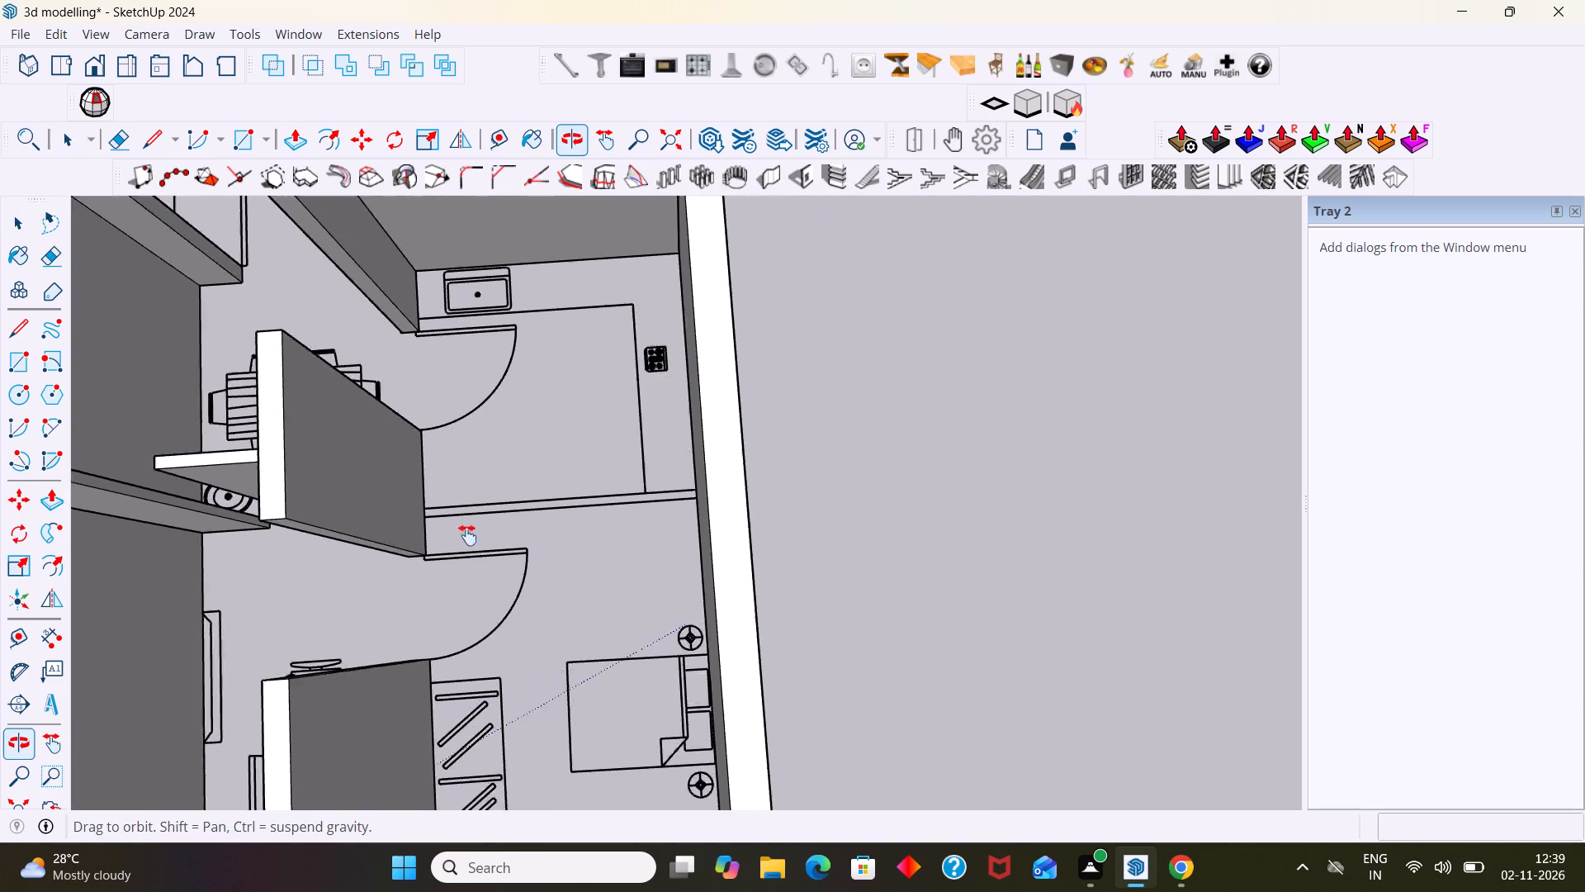
middle_drag(467, 535, 373, 542)
scroll(440, 529, down, 6)
middle_drag(459, 541, 509, 602)
scroll(457, 558, down, 8)
middle_drag(357, 463, 368, 444)
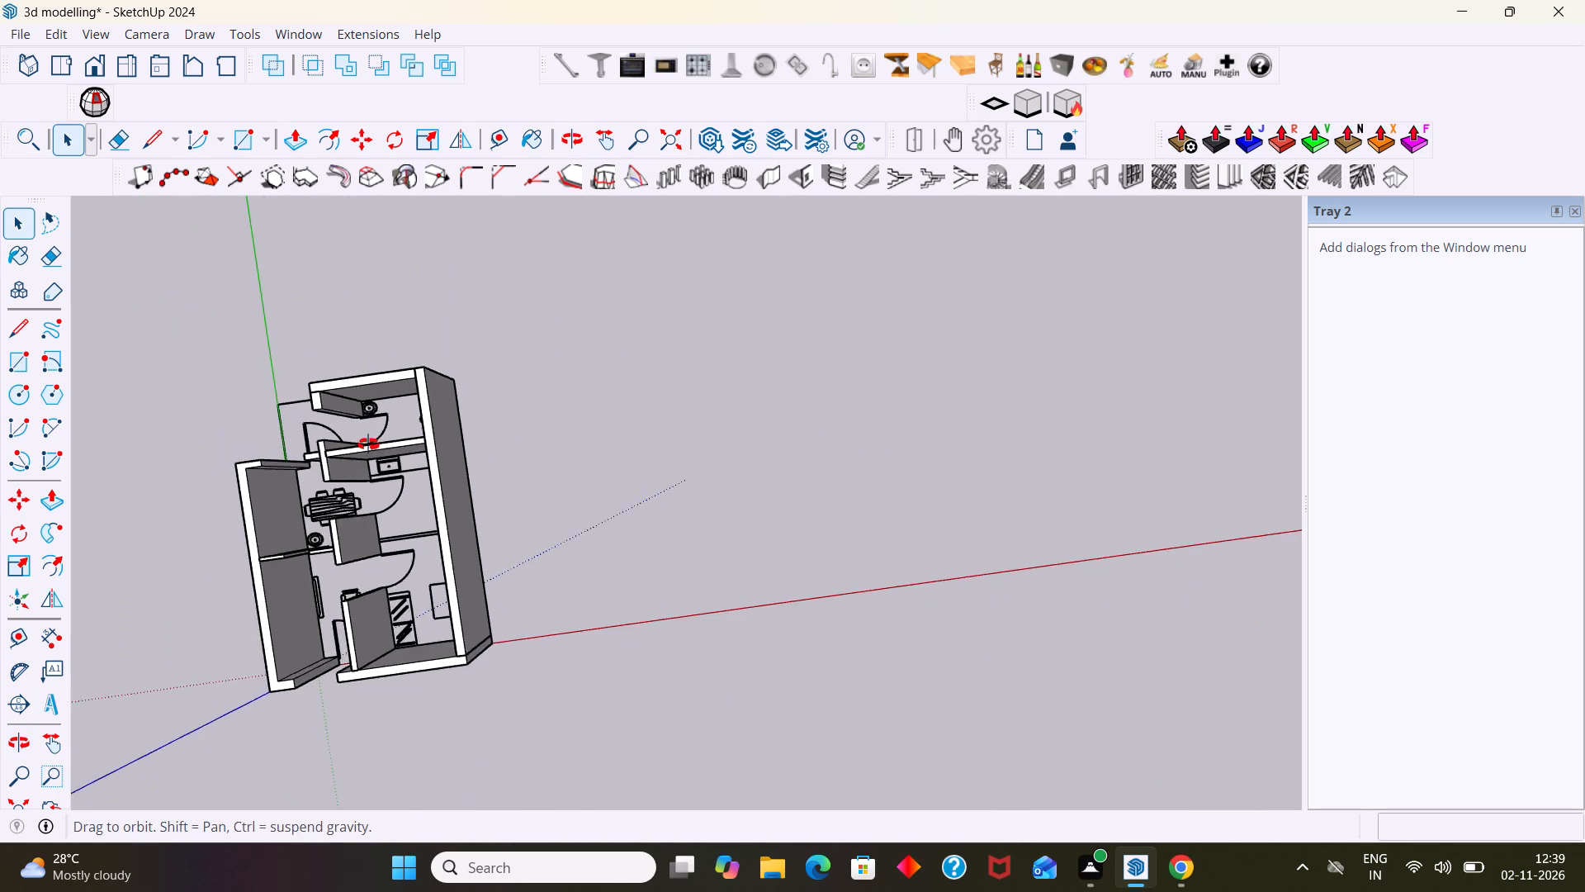
middle_drag(368, 444, 419, 363)
scroll(337, 432, up, 8)
middle_drag(370, 462, 575, 365)
scroll(485, 429, up, 6)
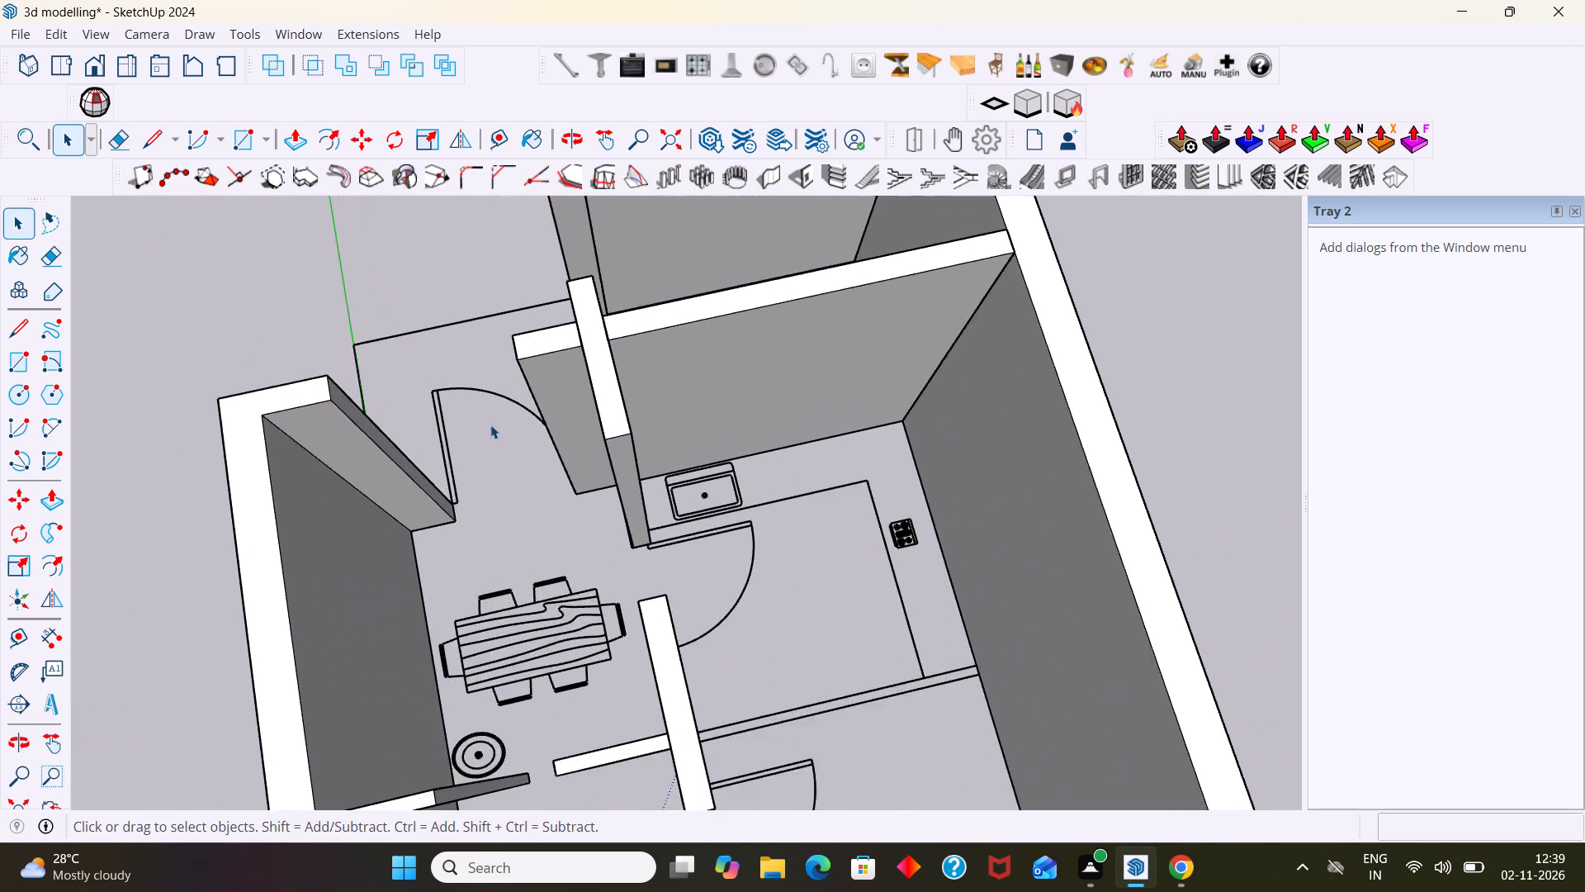
middle_drag(490, 425, 322, 492)
scroll(508, 442, down, 4)
middle_drag(629, 597, 646, 515)
middle_drag(594, 611, 630, 426)
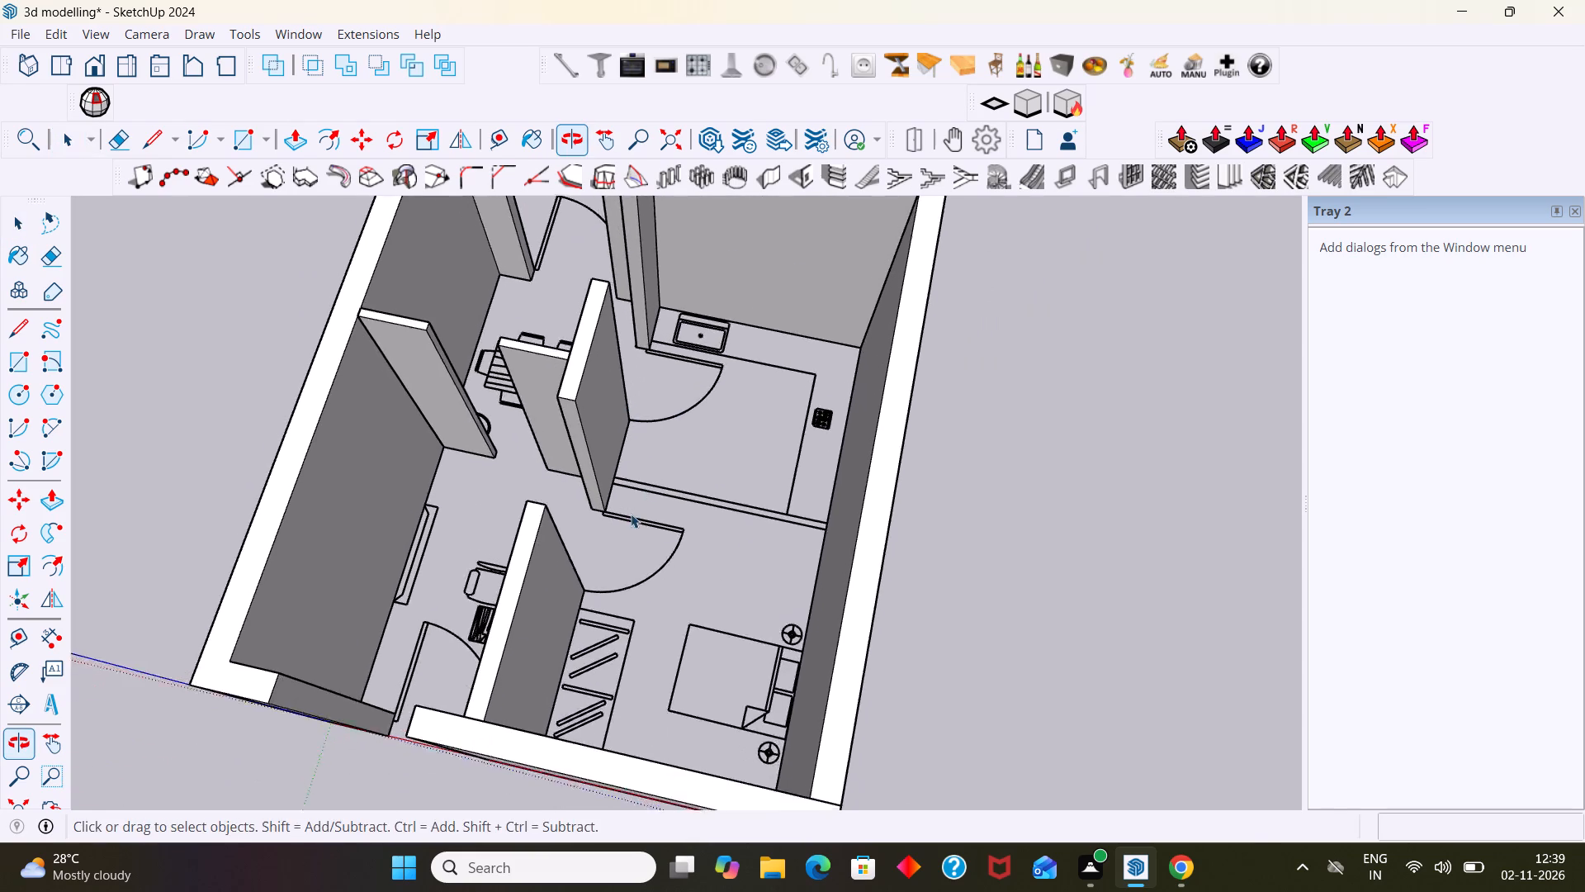
scroll(626, 519, down, 3)
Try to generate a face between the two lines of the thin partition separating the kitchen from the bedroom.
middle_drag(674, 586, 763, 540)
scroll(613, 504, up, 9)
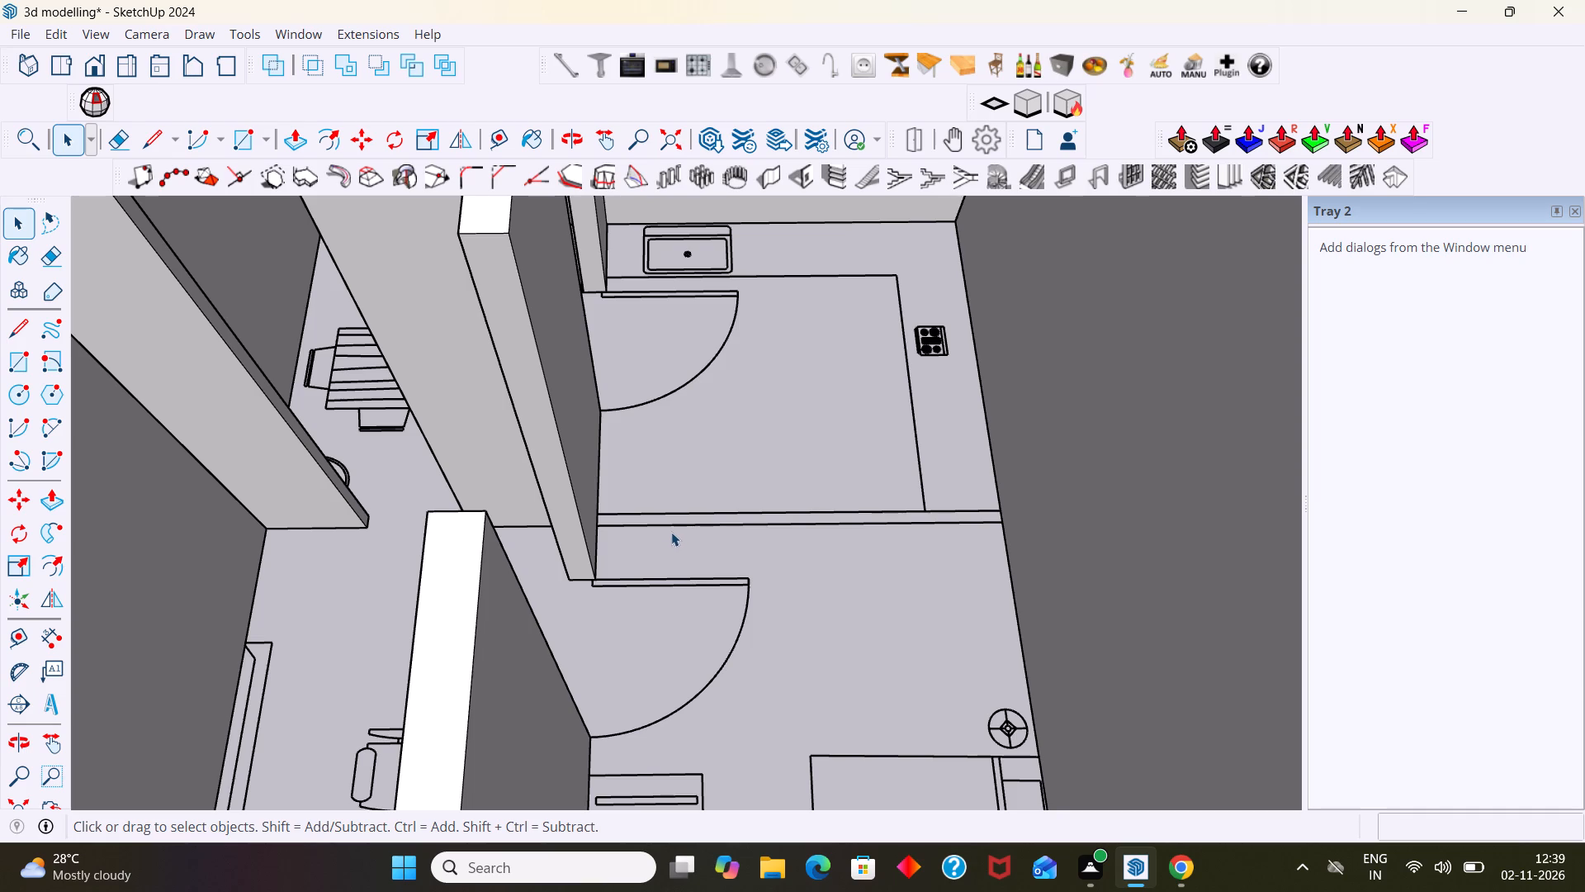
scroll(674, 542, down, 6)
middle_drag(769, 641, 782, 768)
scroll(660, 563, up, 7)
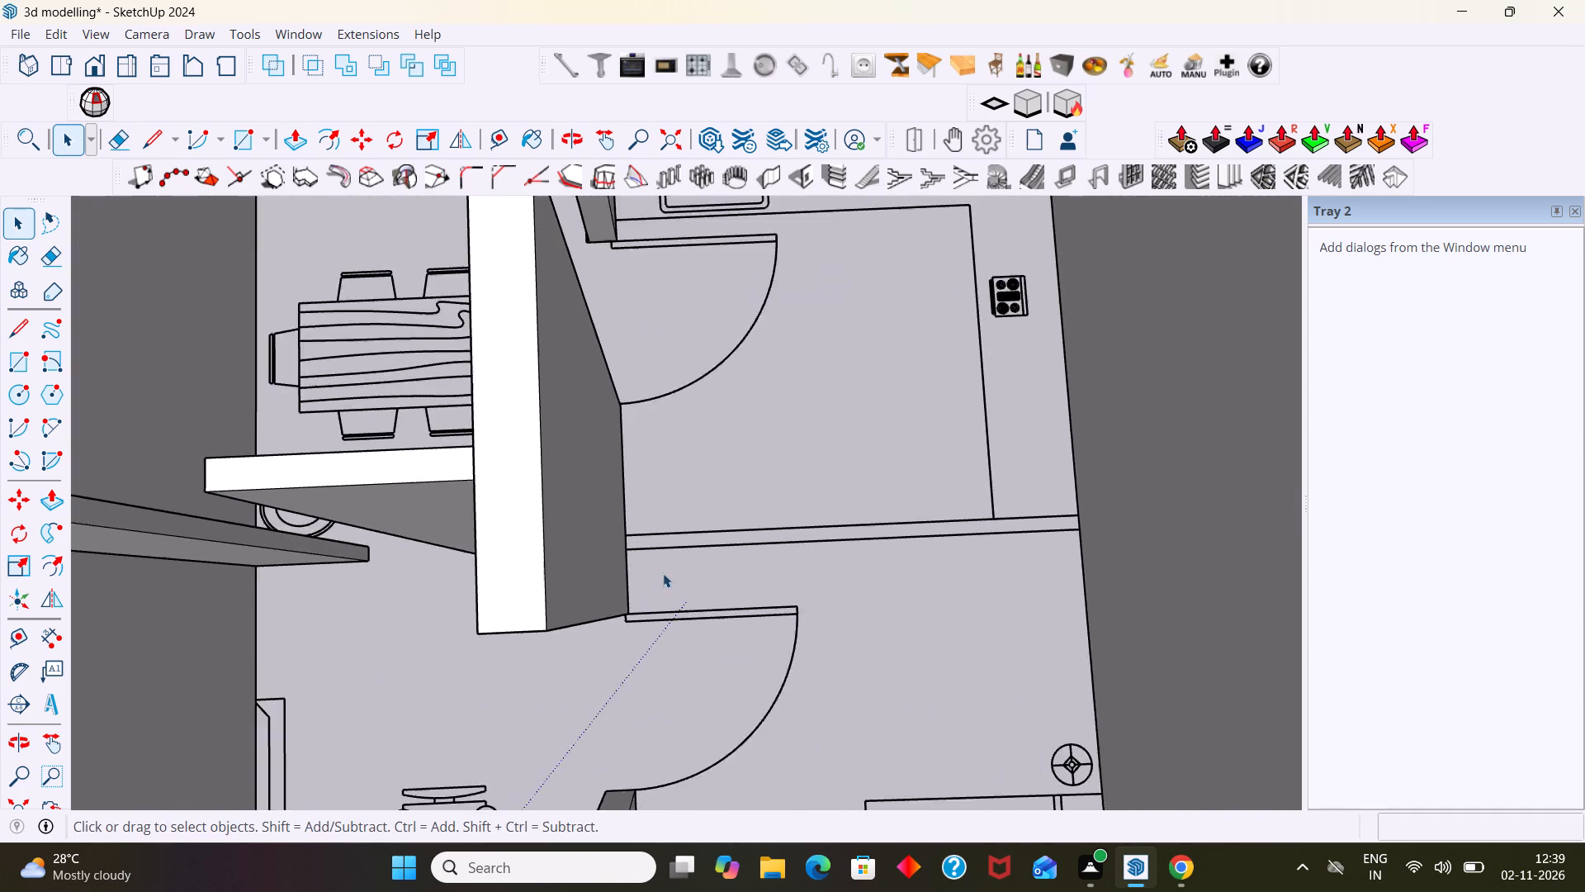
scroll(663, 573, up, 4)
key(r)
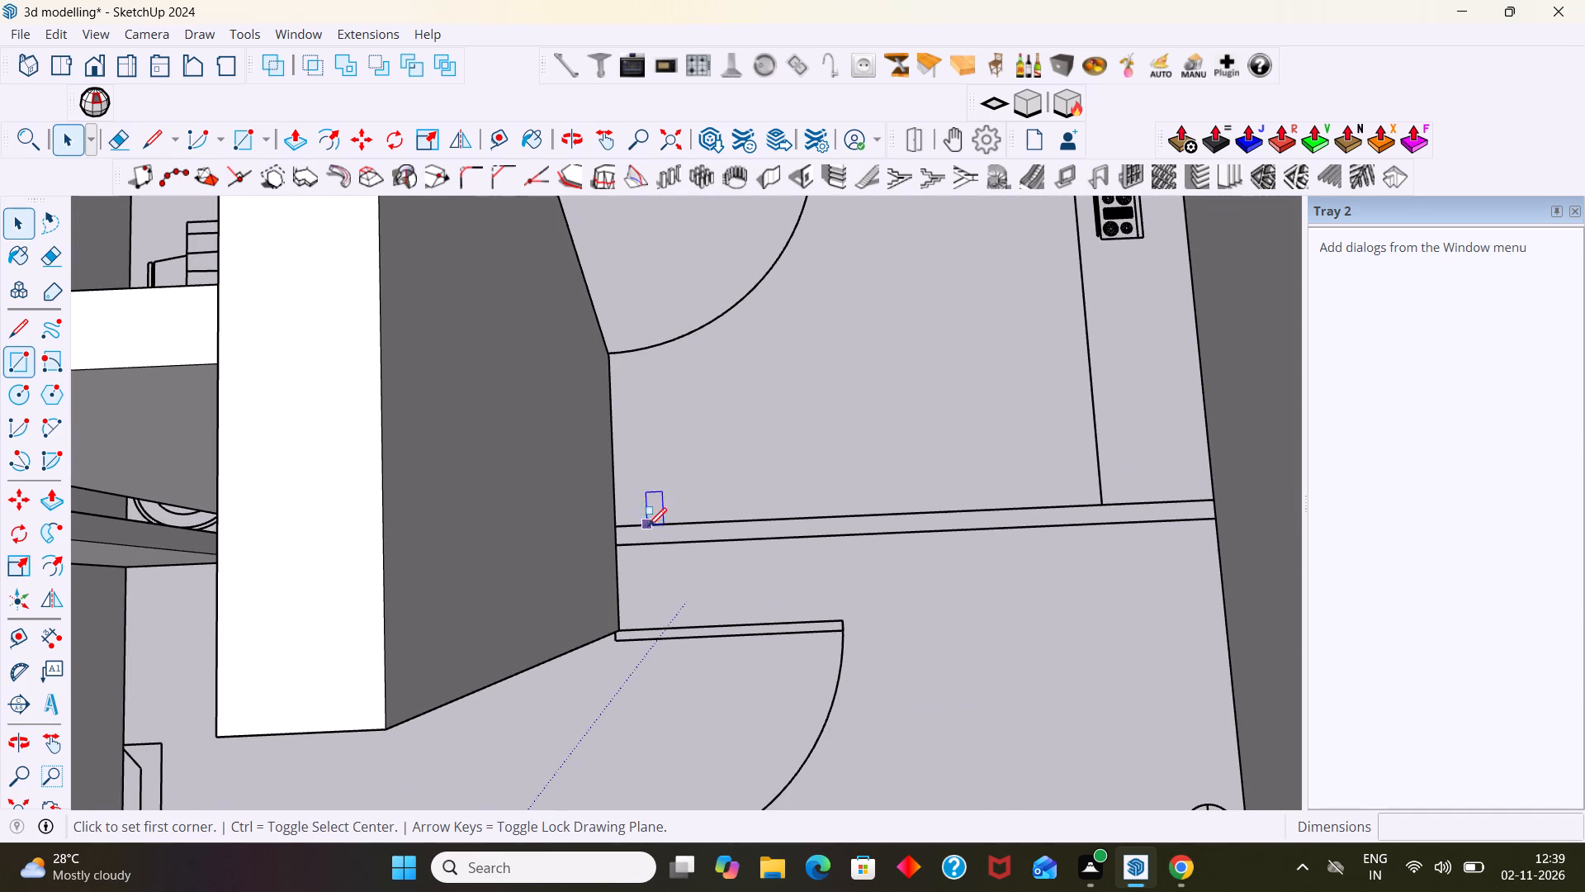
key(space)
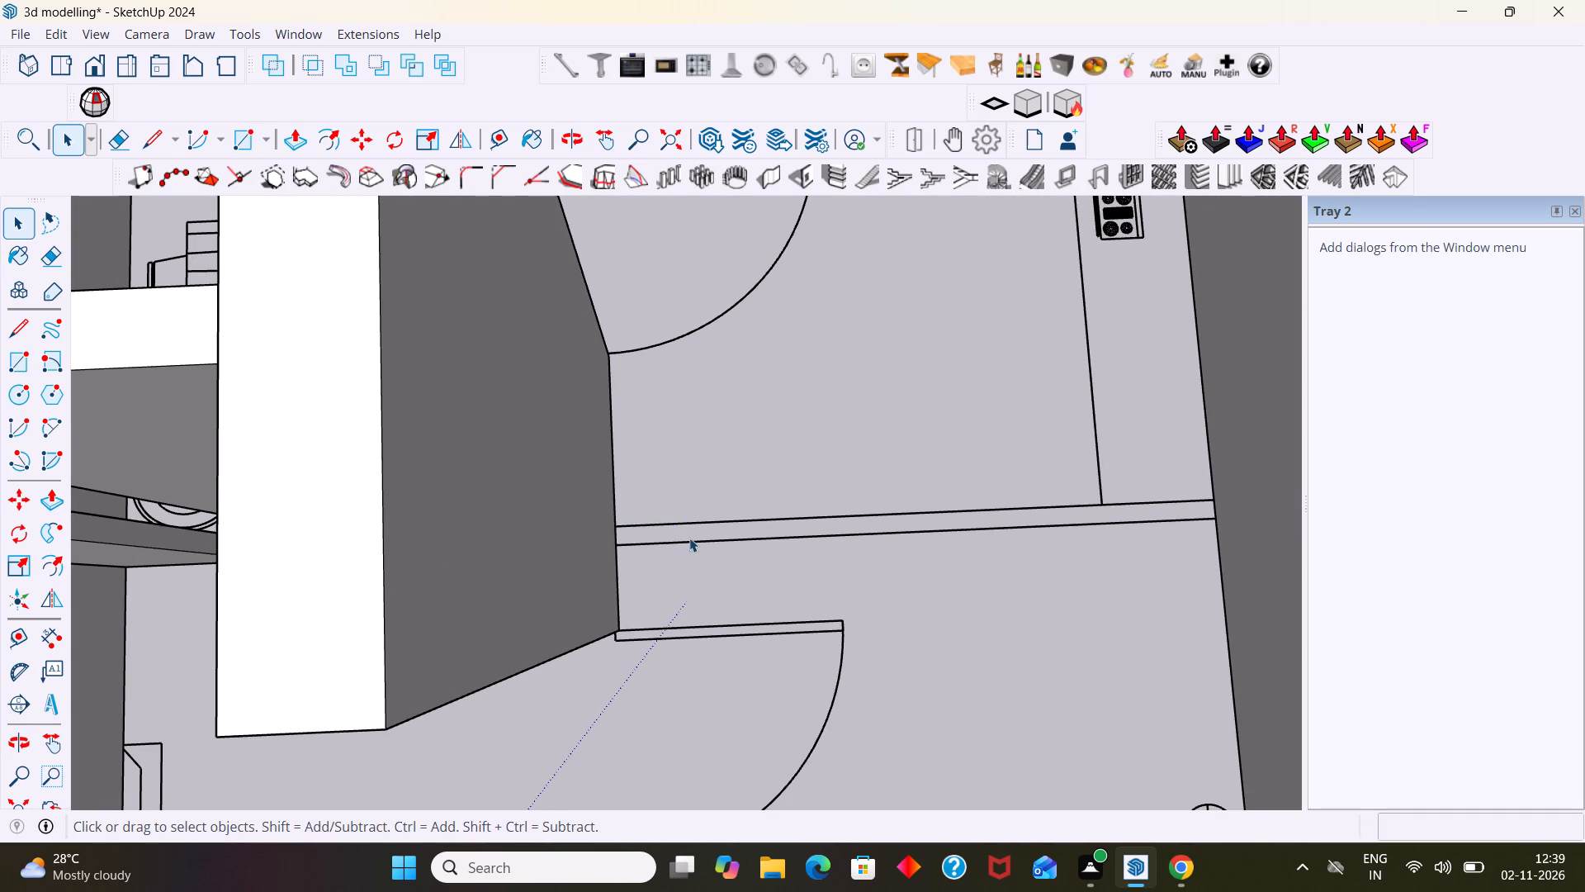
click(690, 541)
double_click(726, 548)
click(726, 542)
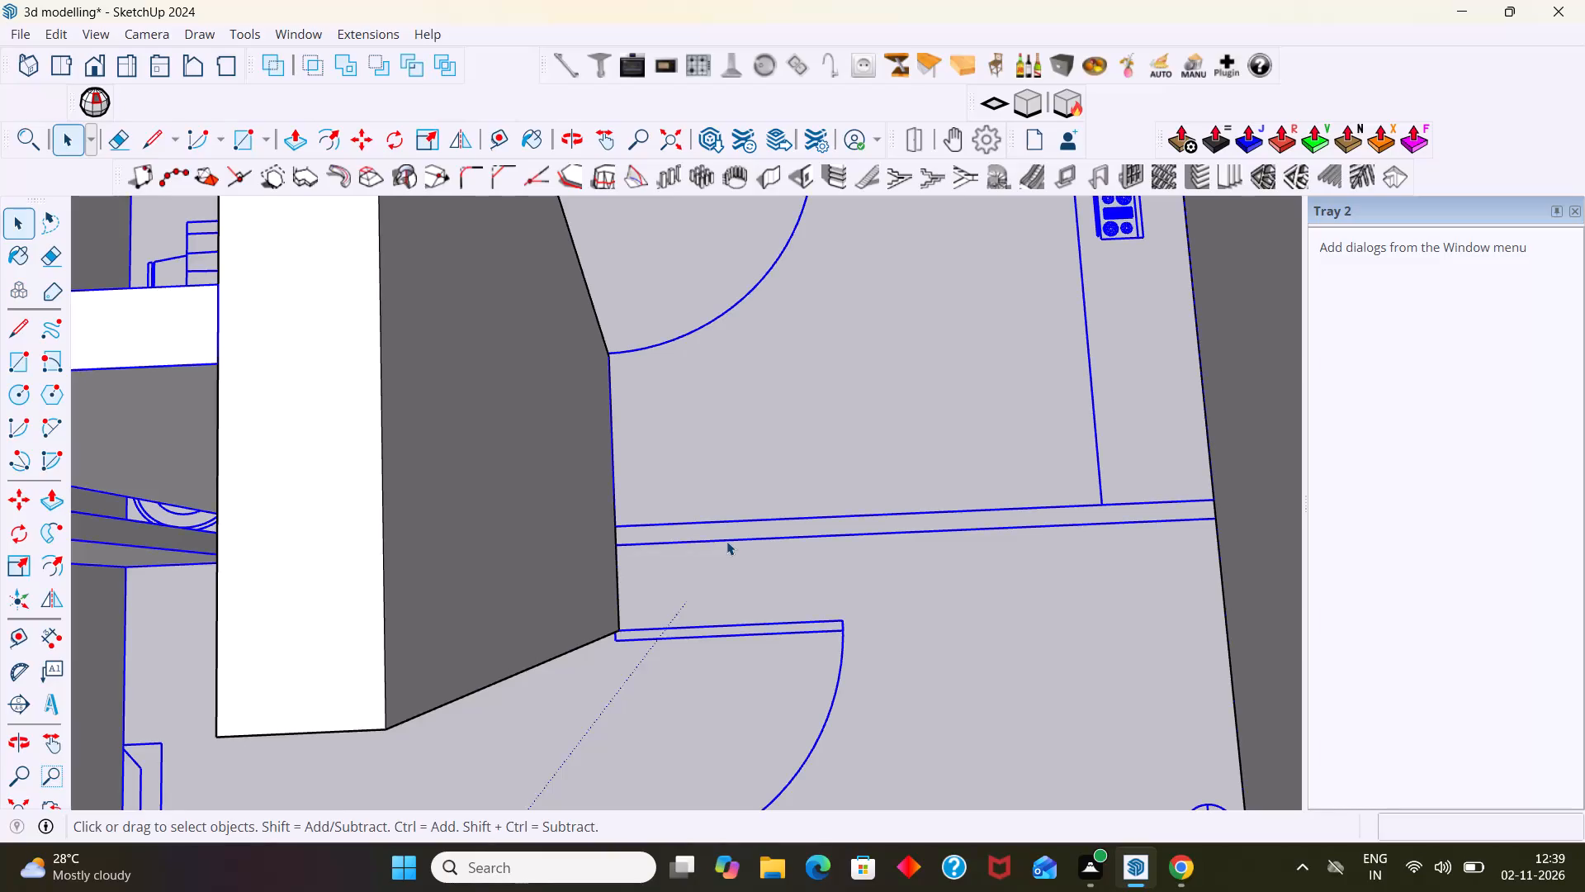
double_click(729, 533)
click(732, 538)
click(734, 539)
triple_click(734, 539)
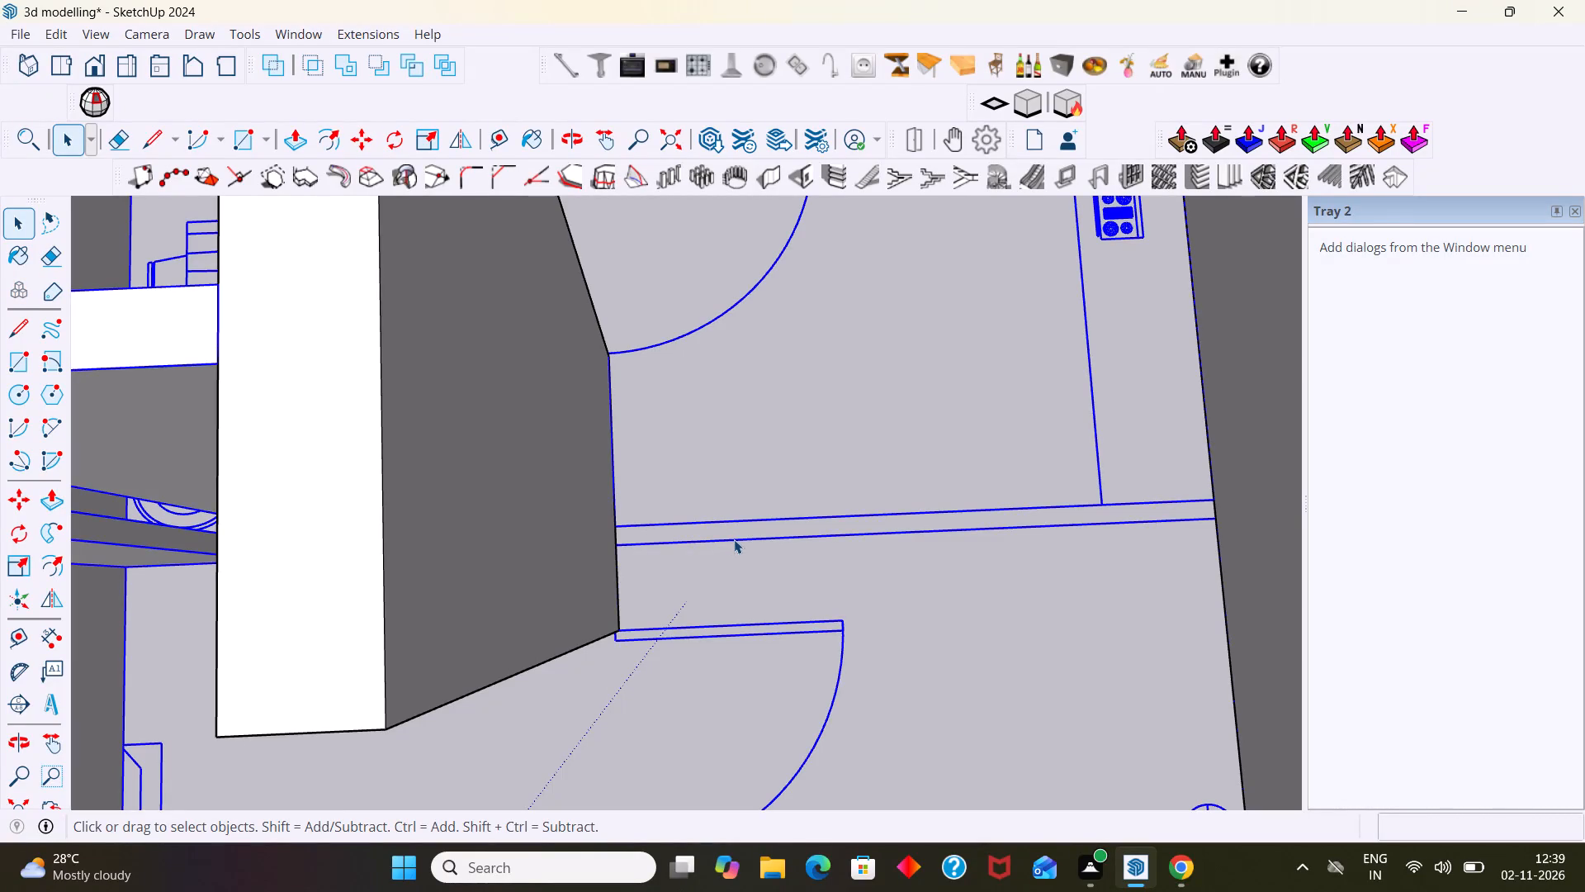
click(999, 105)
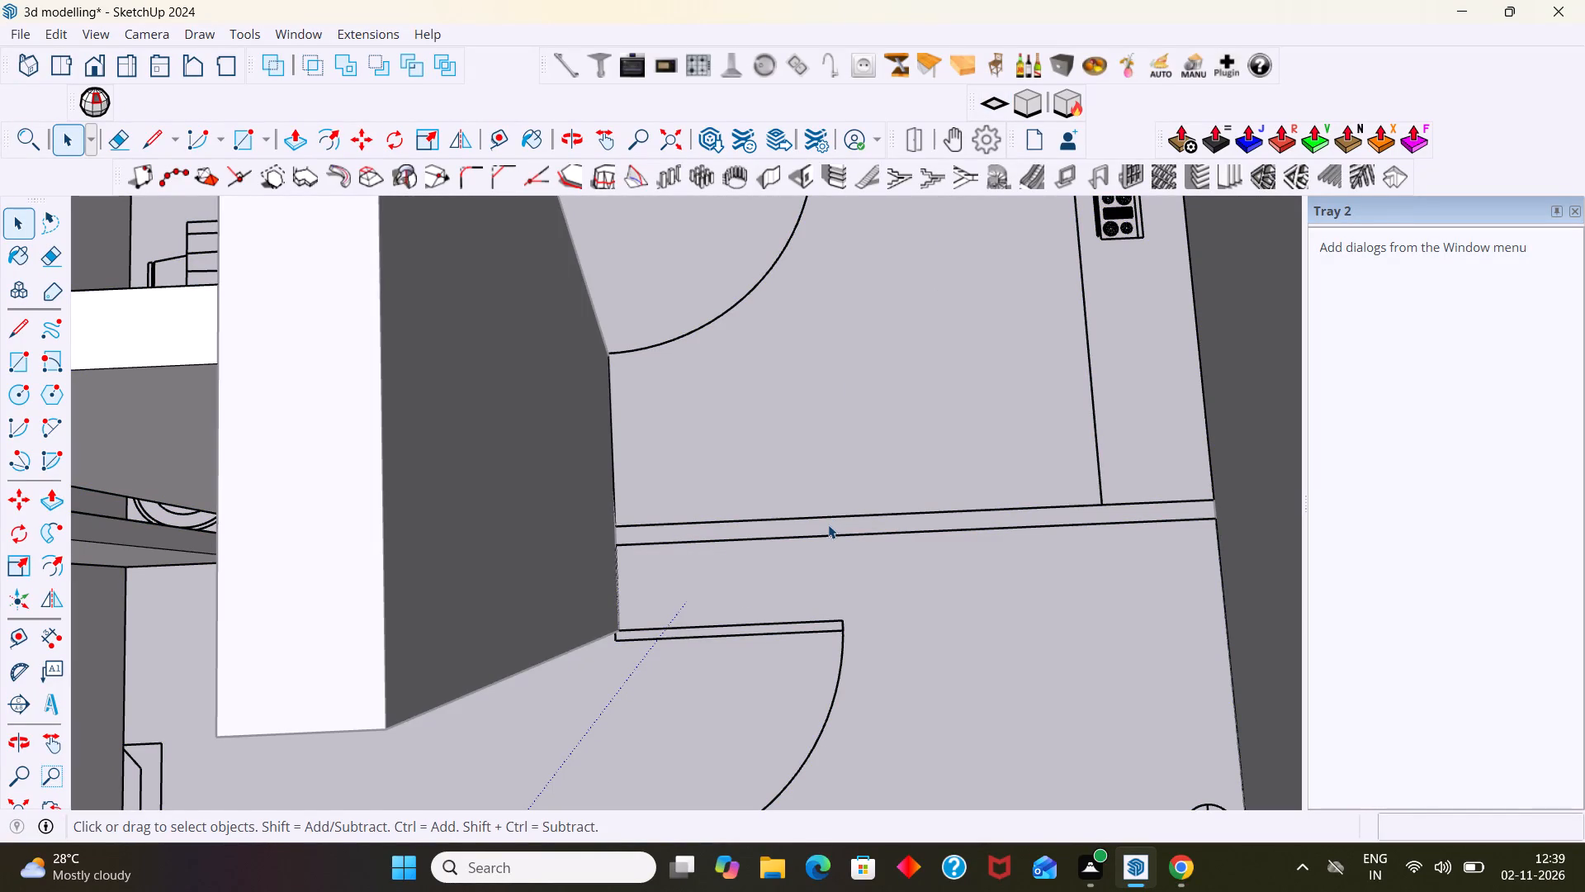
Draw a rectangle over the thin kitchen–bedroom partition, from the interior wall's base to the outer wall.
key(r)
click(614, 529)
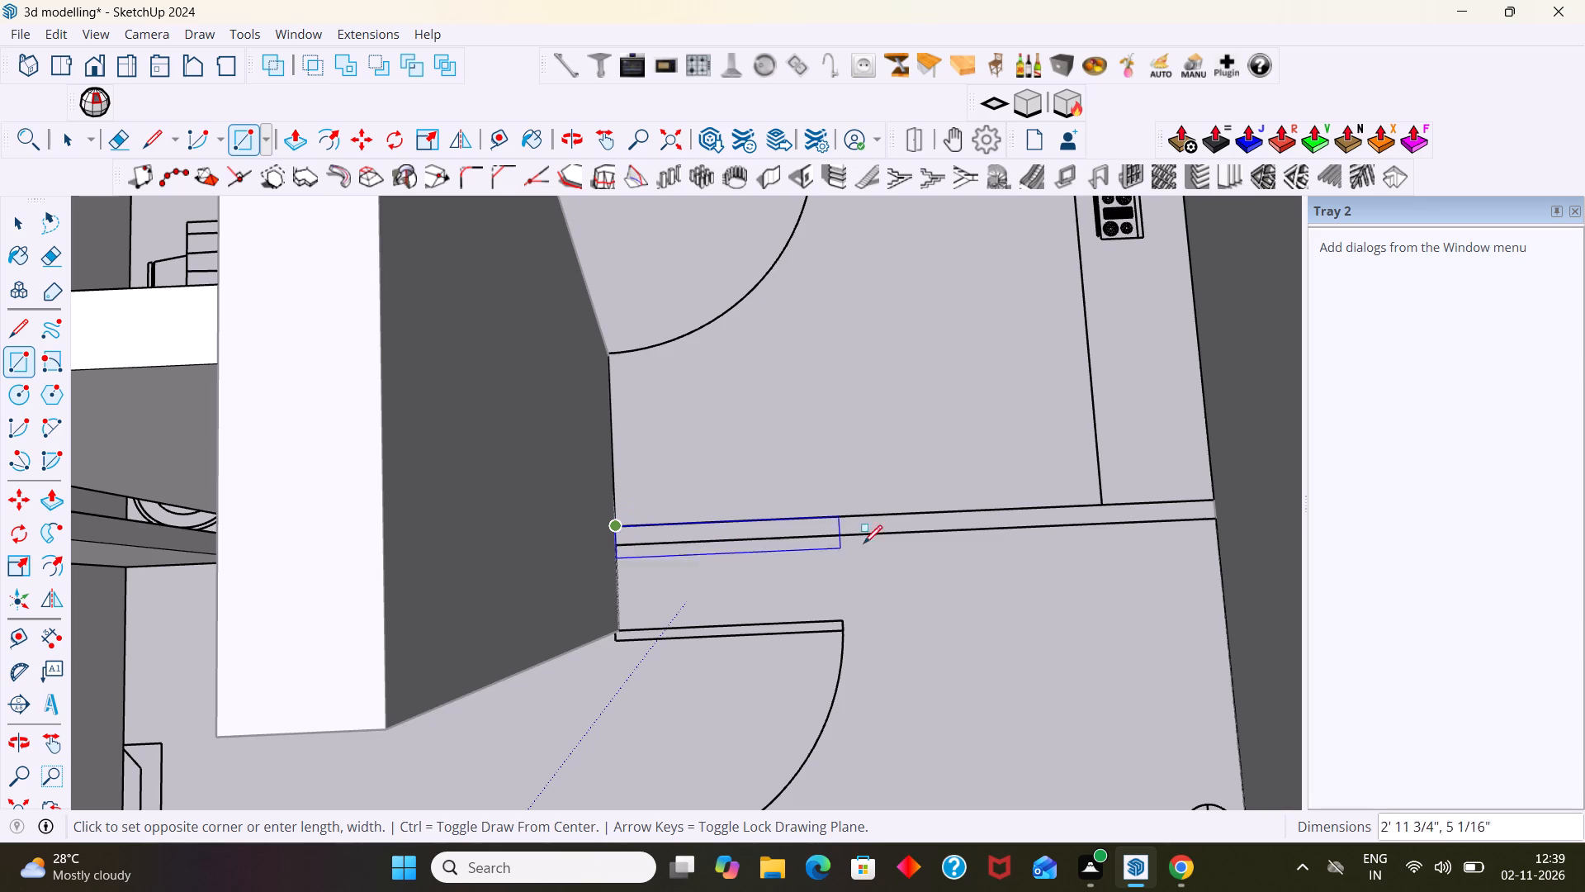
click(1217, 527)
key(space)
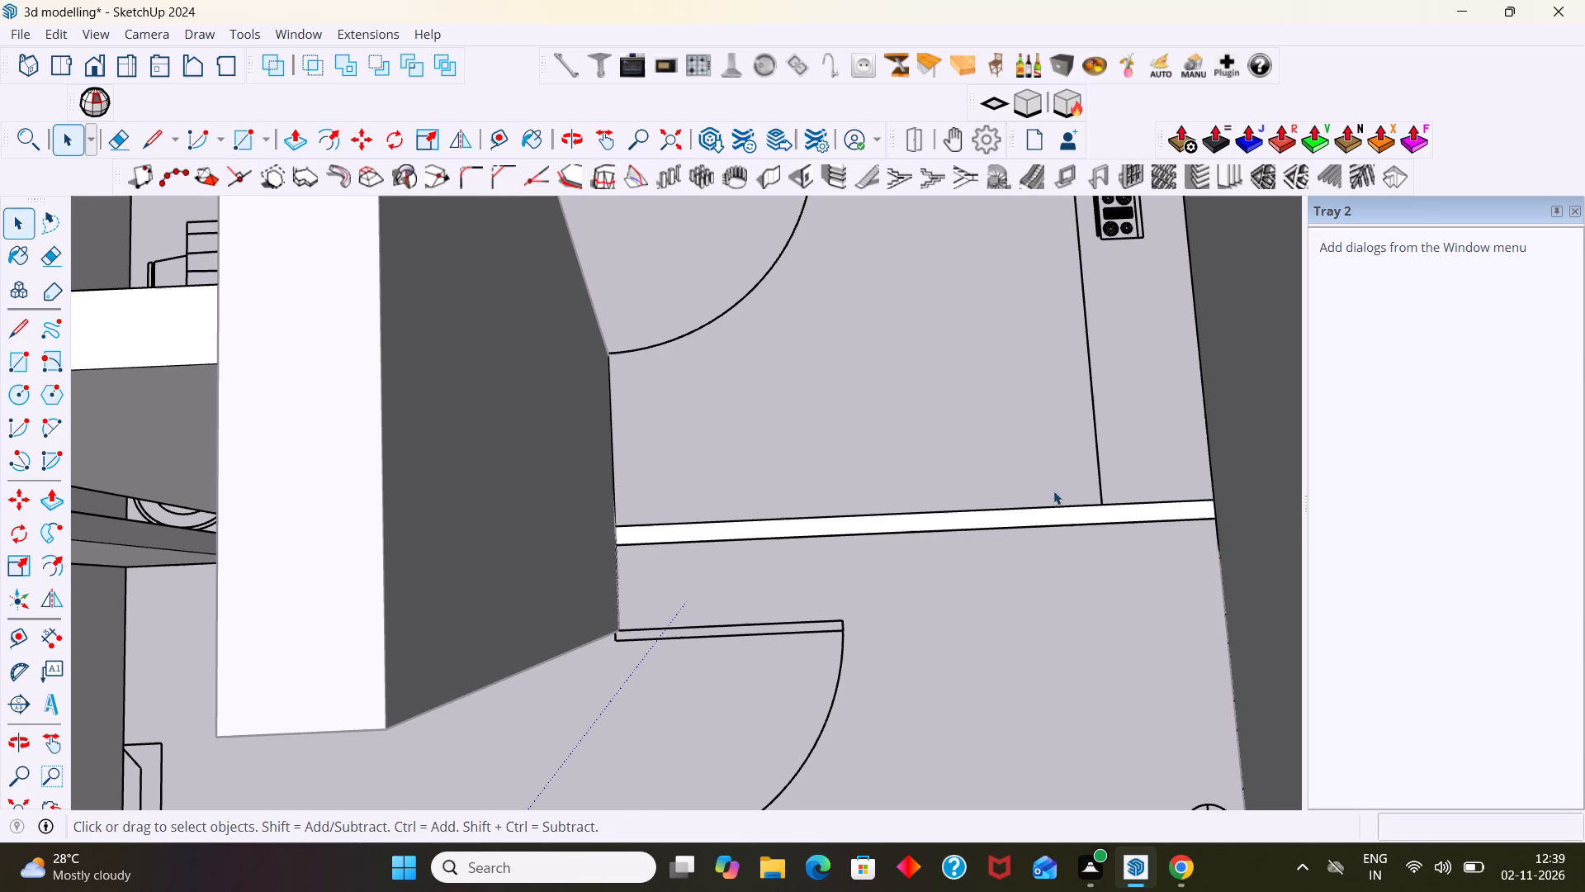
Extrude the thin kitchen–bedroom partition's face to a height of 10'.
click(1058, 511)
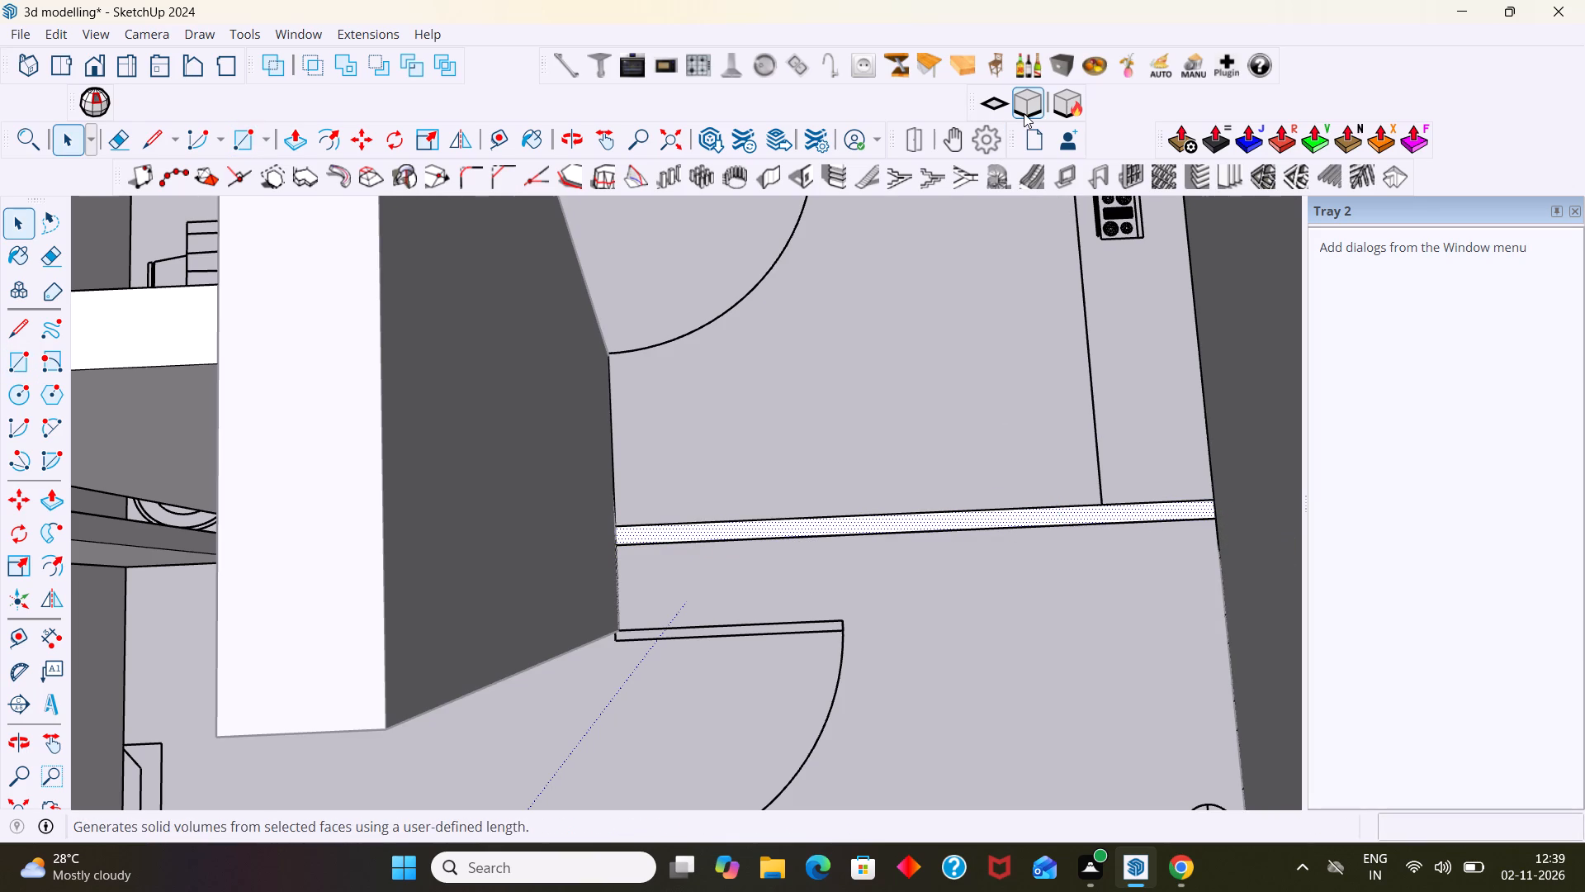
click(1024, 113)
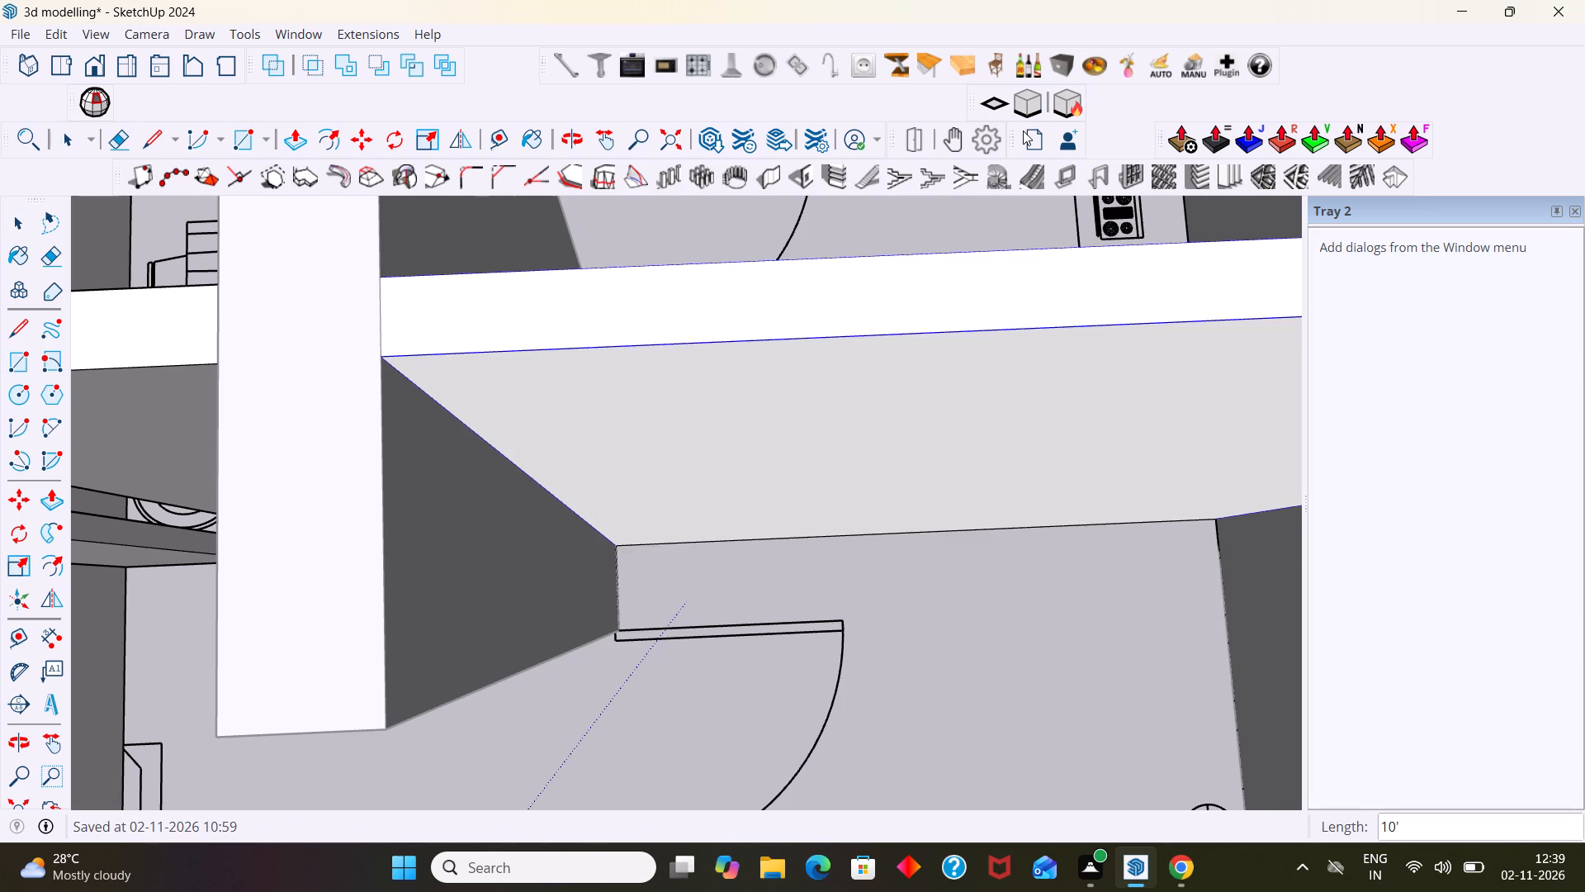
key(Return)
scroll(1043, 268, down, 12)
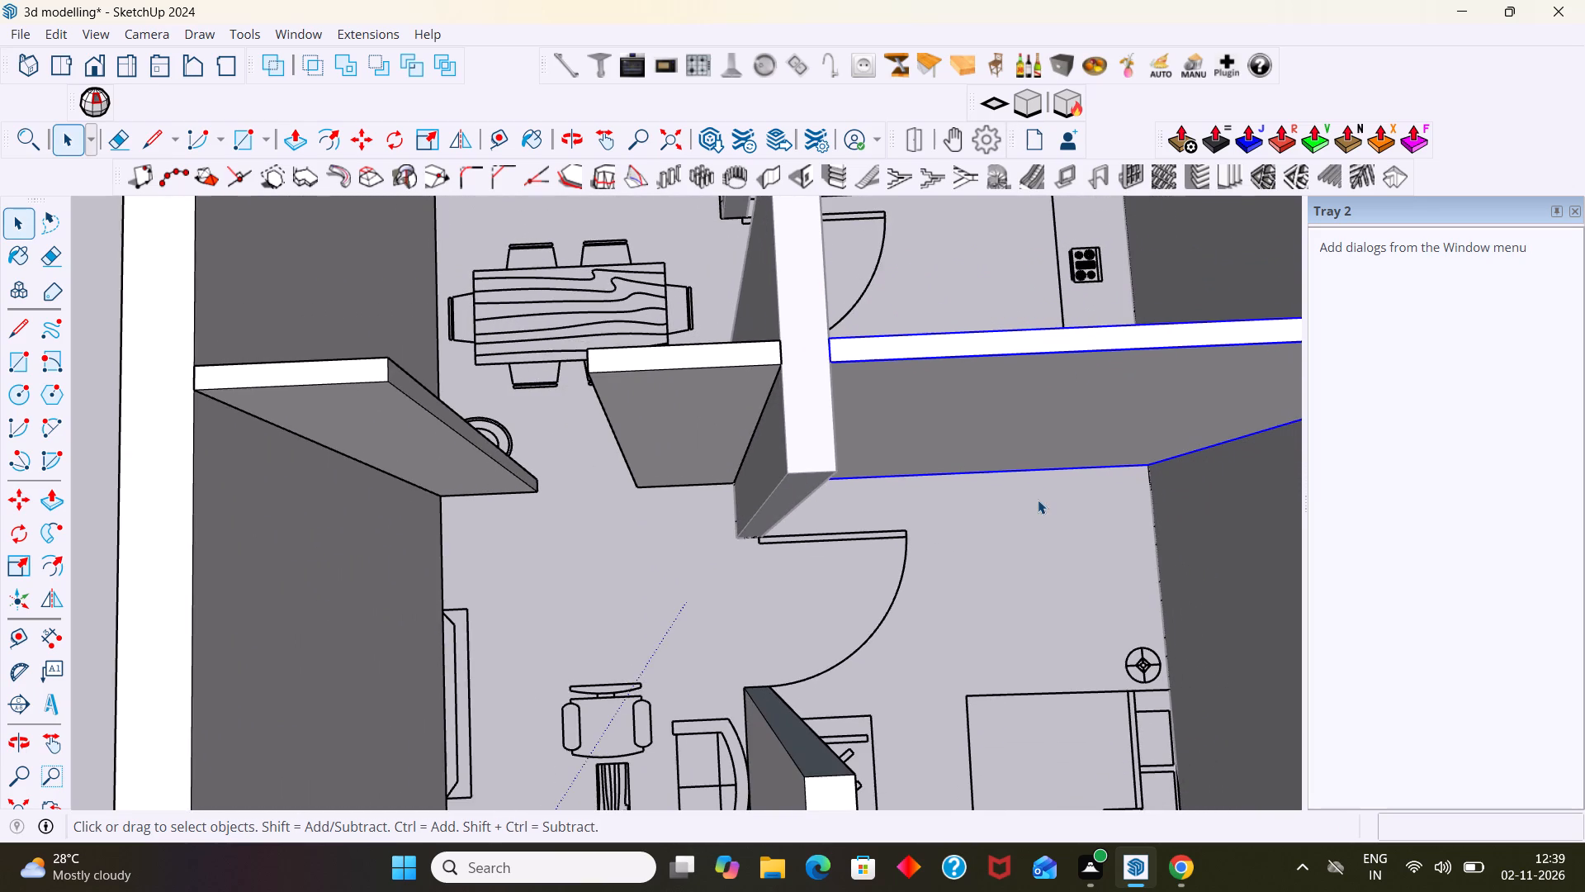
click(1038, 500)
Examine the raised walls from all sides and above, including the bathroom corner and the front door opening, and leave wall editing.
scroll(1035, 496, down, 2)
shift+middle_drag(931, 440, 744, 399)
scroll(752, 396, down, 10)
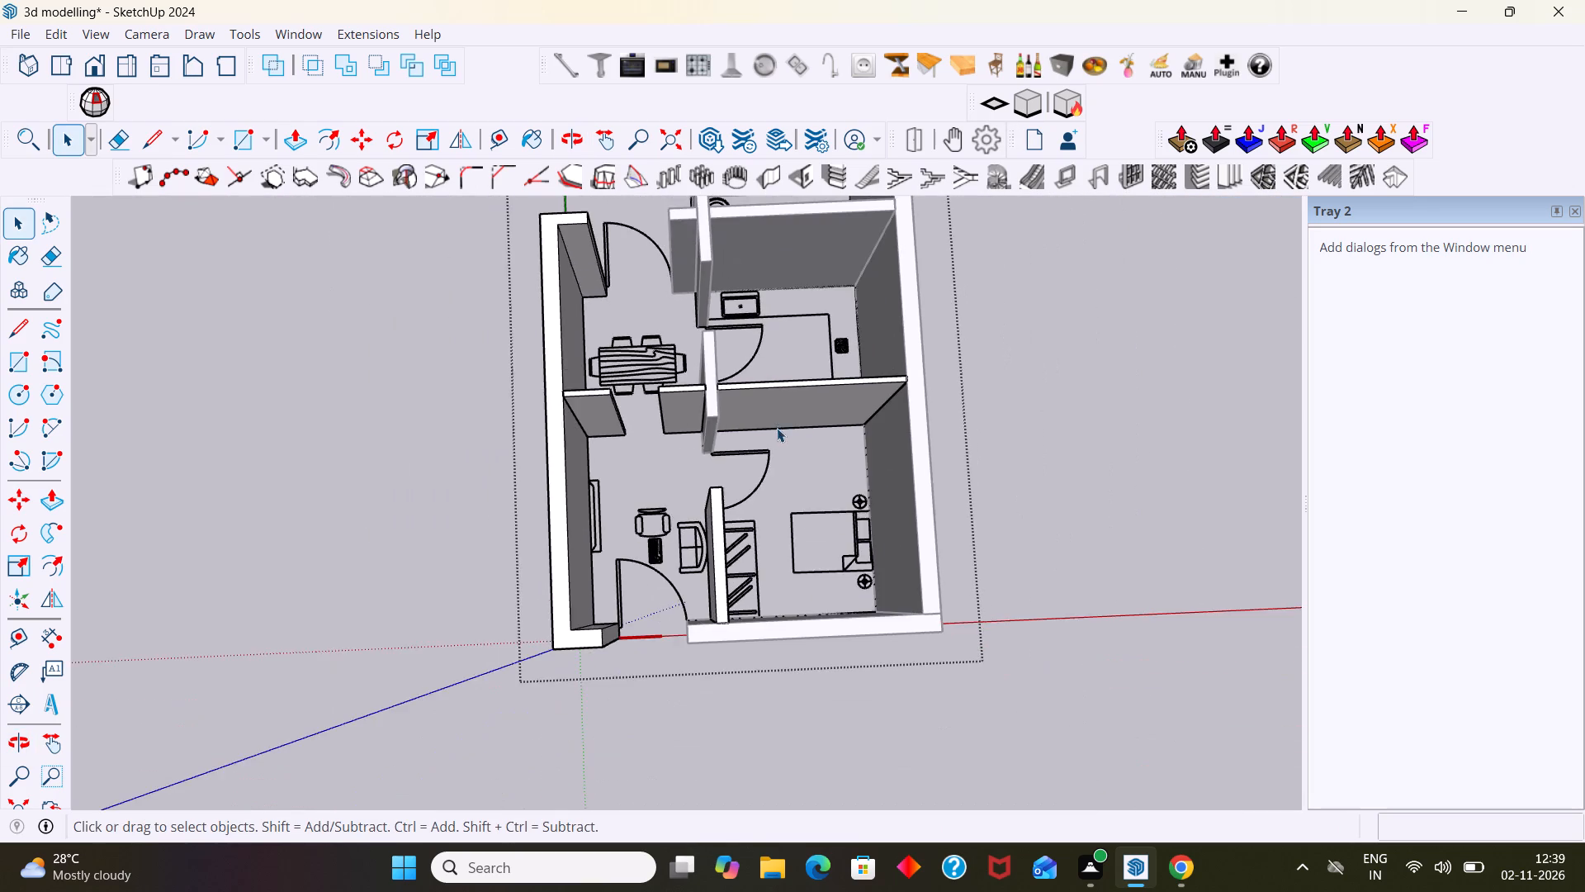
middle_drag(777, 429, 726, 320)
scroll(742, 357, down, 4)
middle_drag(718, 496, 677, 553)
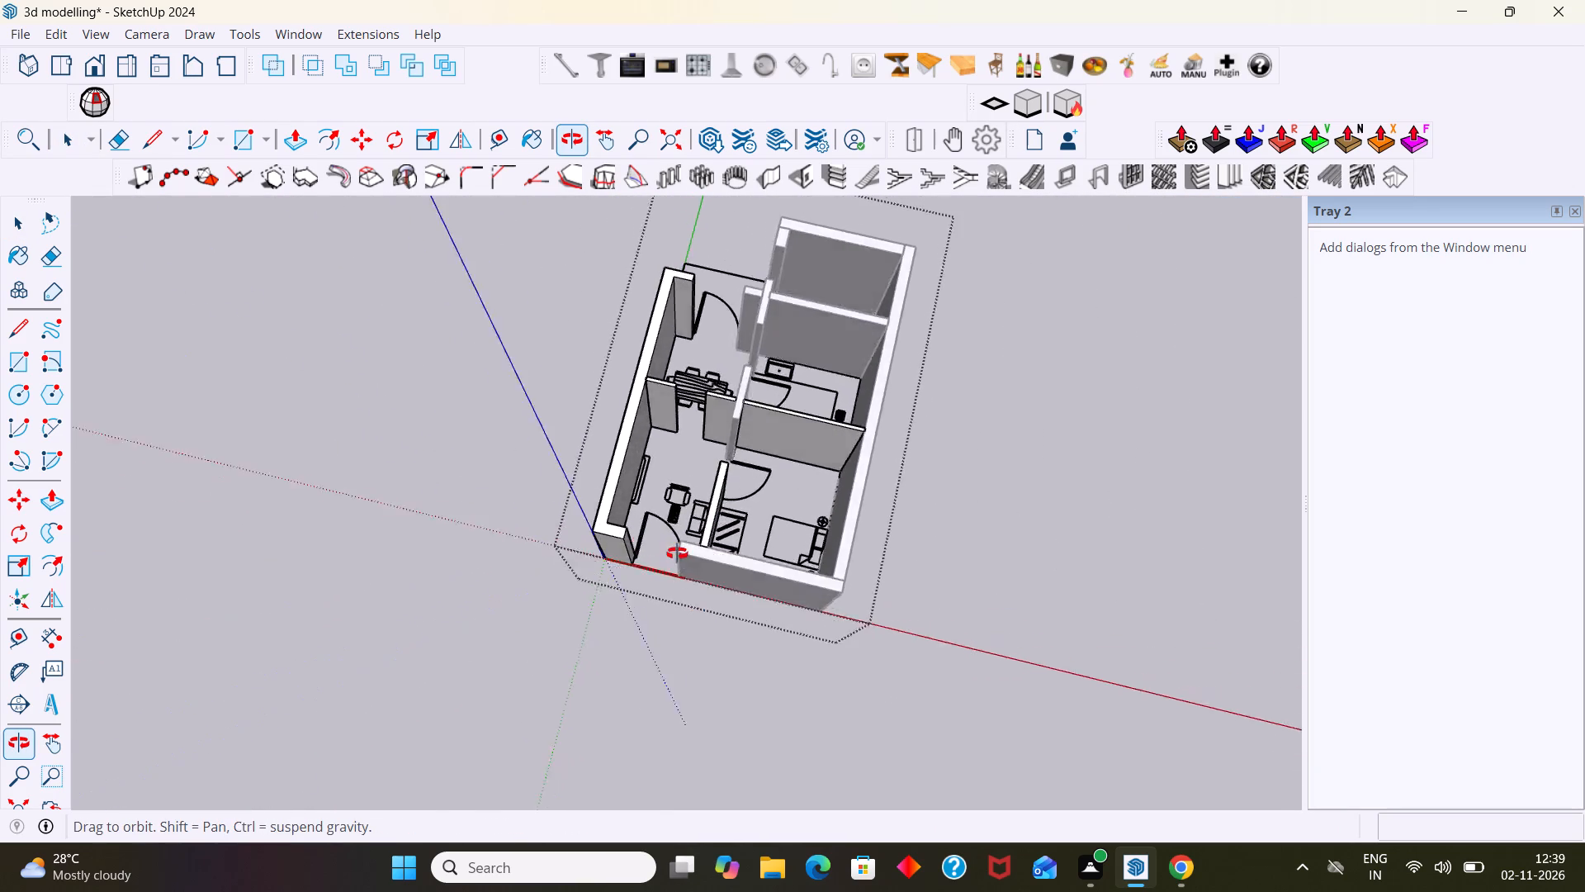
middle_drag(677, 553, 513, 526)
scroll(812, 449, up, 2)
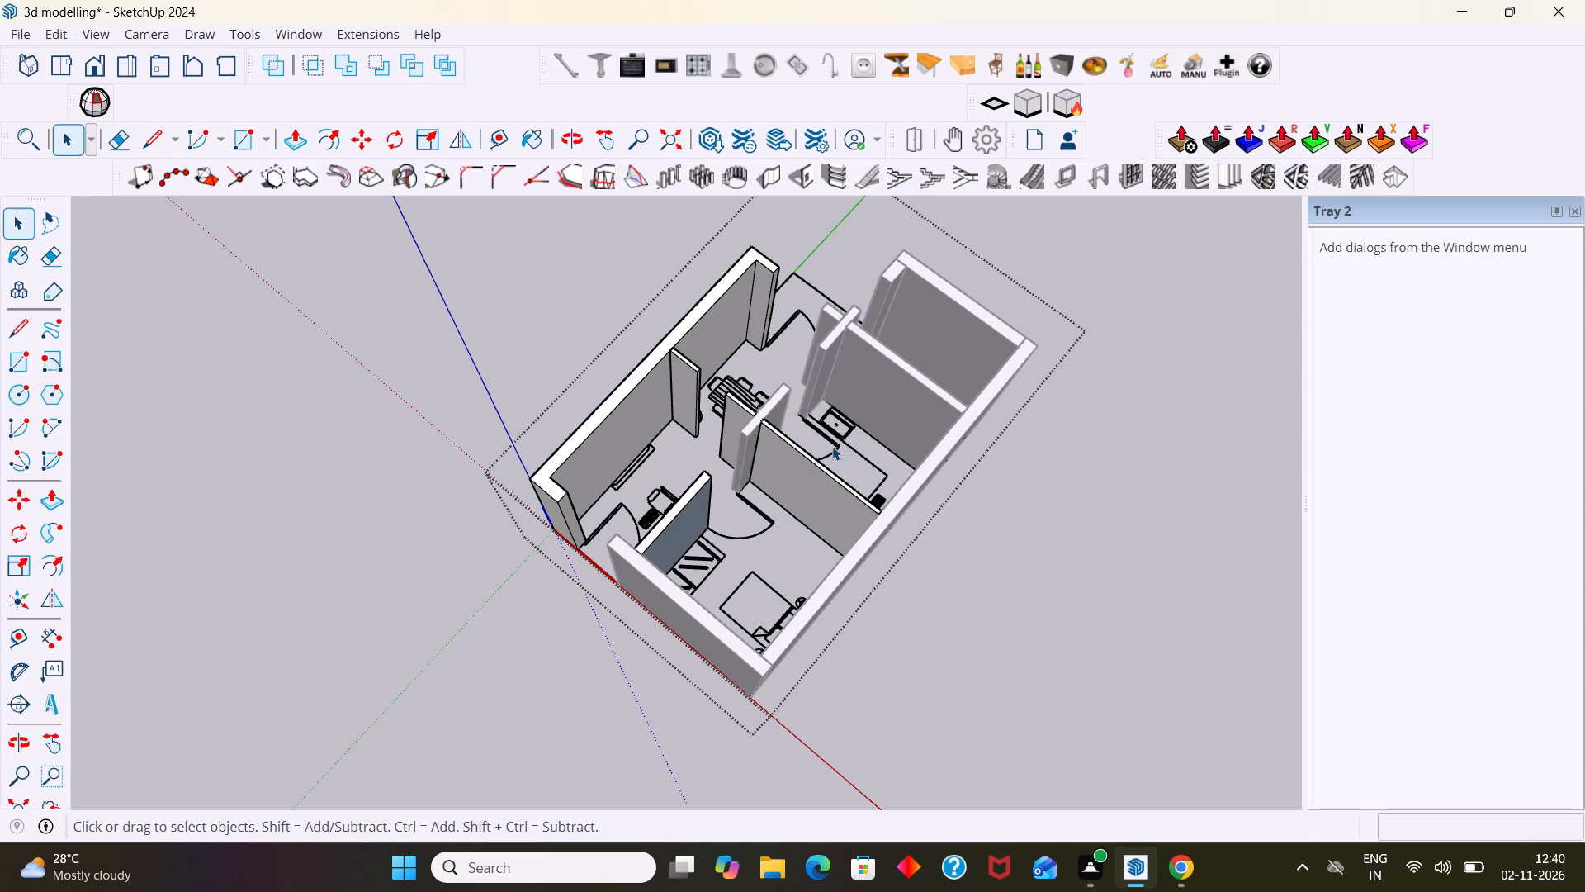
scroll(599, 528, up, 7)
middle_drag(786, 606, 1009, 547)
scroll(898, 539, up, 8)
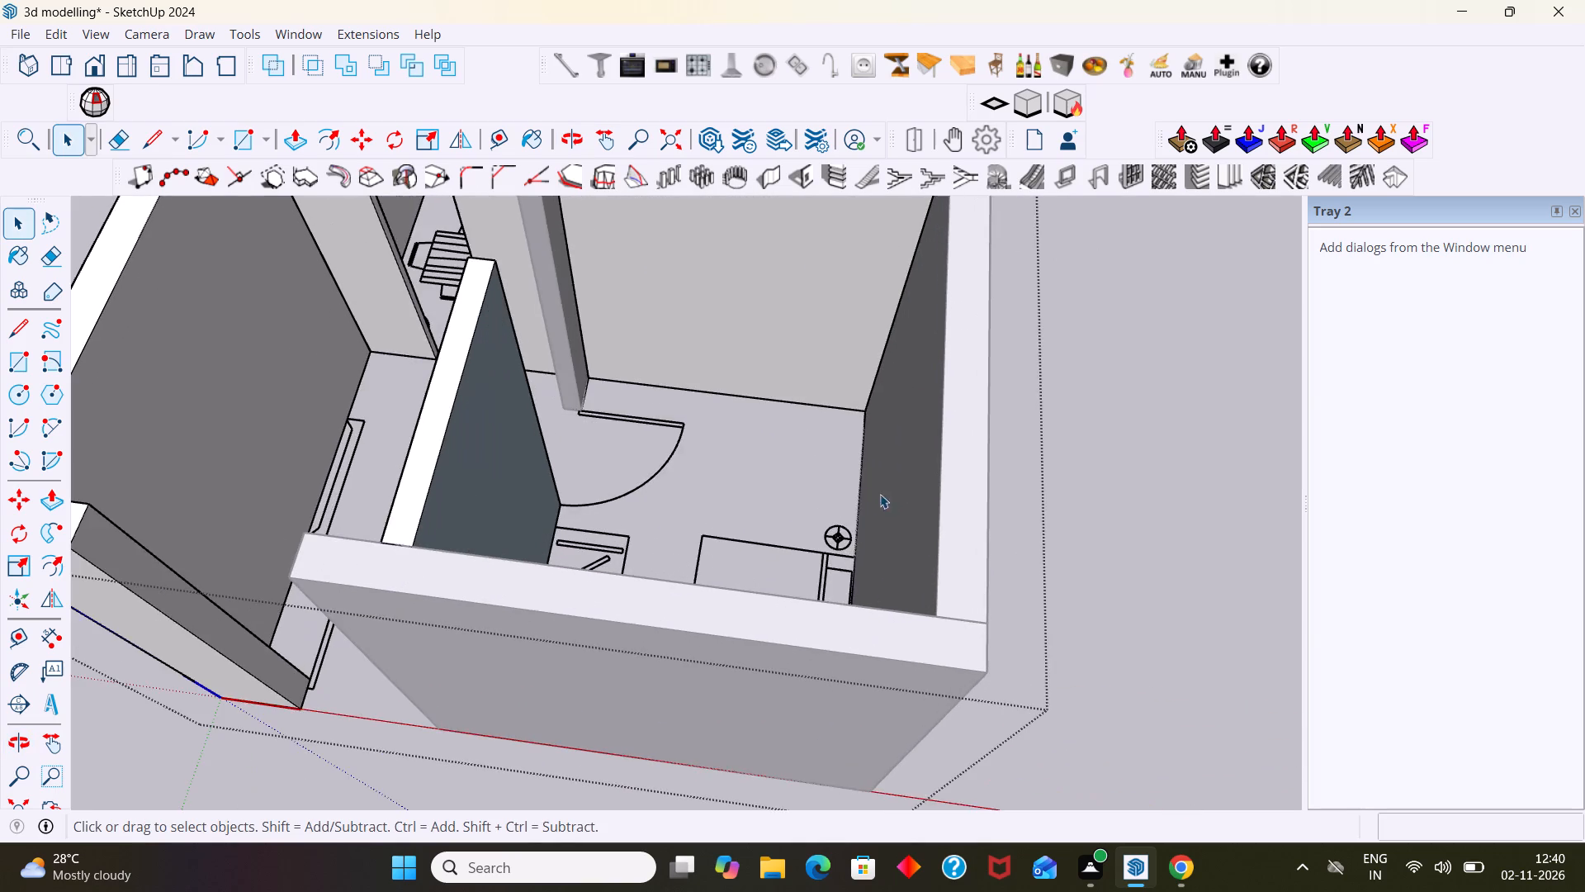
middle_drag(853, 496, 833, 673)
scroll(707, 530, down, 10)
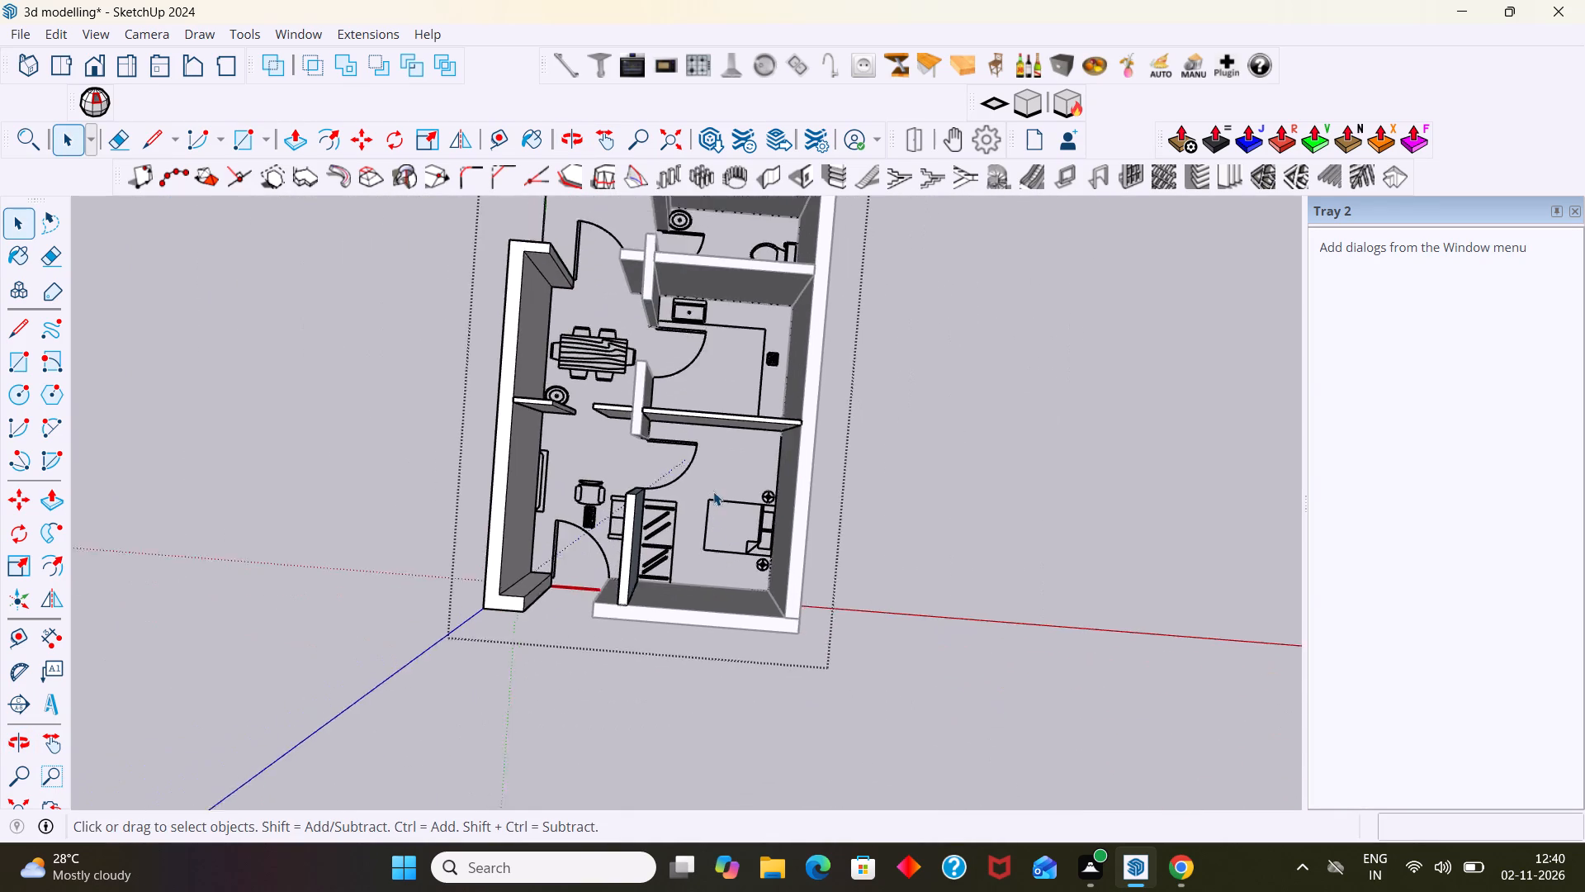
scroll(713, 491, down, 4)
middle_drag(712, 470, 517, 268)
scroll(778, 314, up, 5)
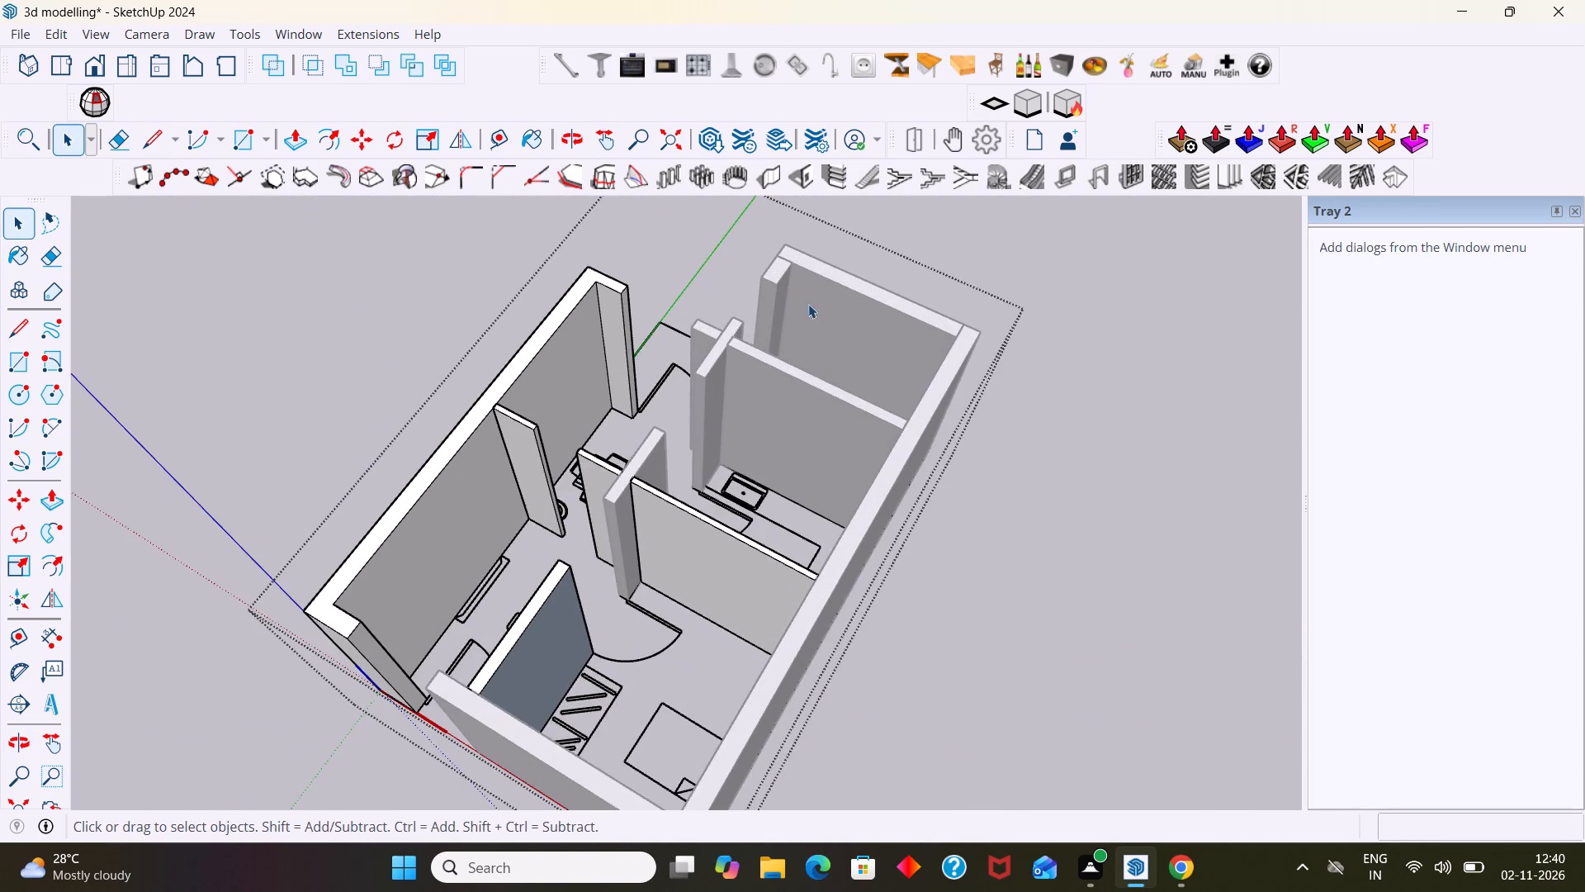
shift+middle_drag(809, 303, 582, 403)
scroll(580, 393, up, 7)
middle_drag(435, 480, 751, 525)
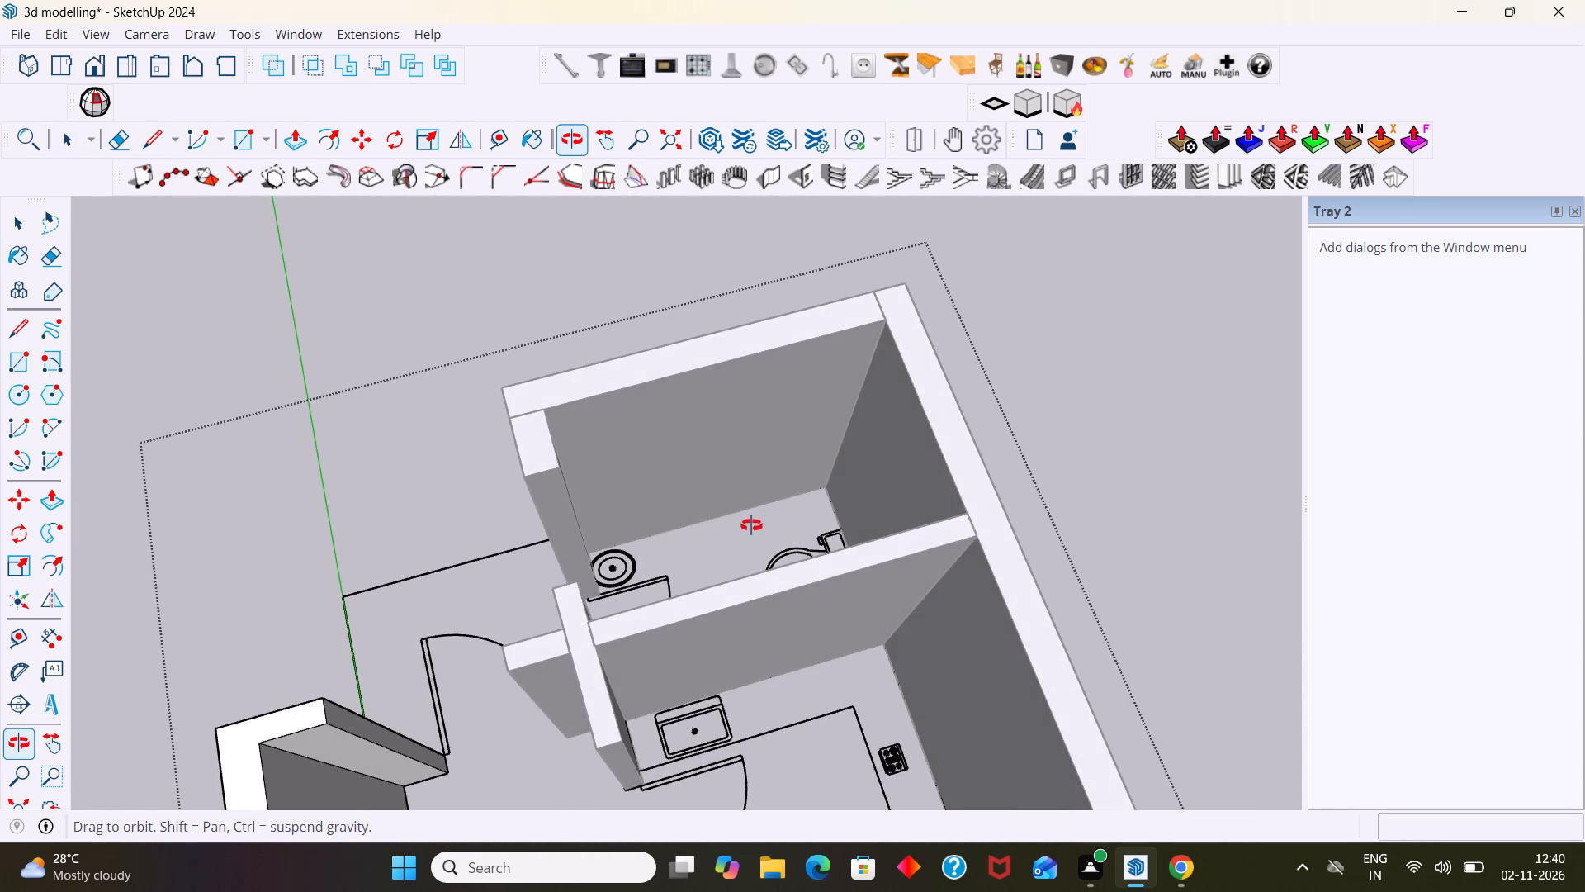
middle_drag(751, 525, 357, 510)
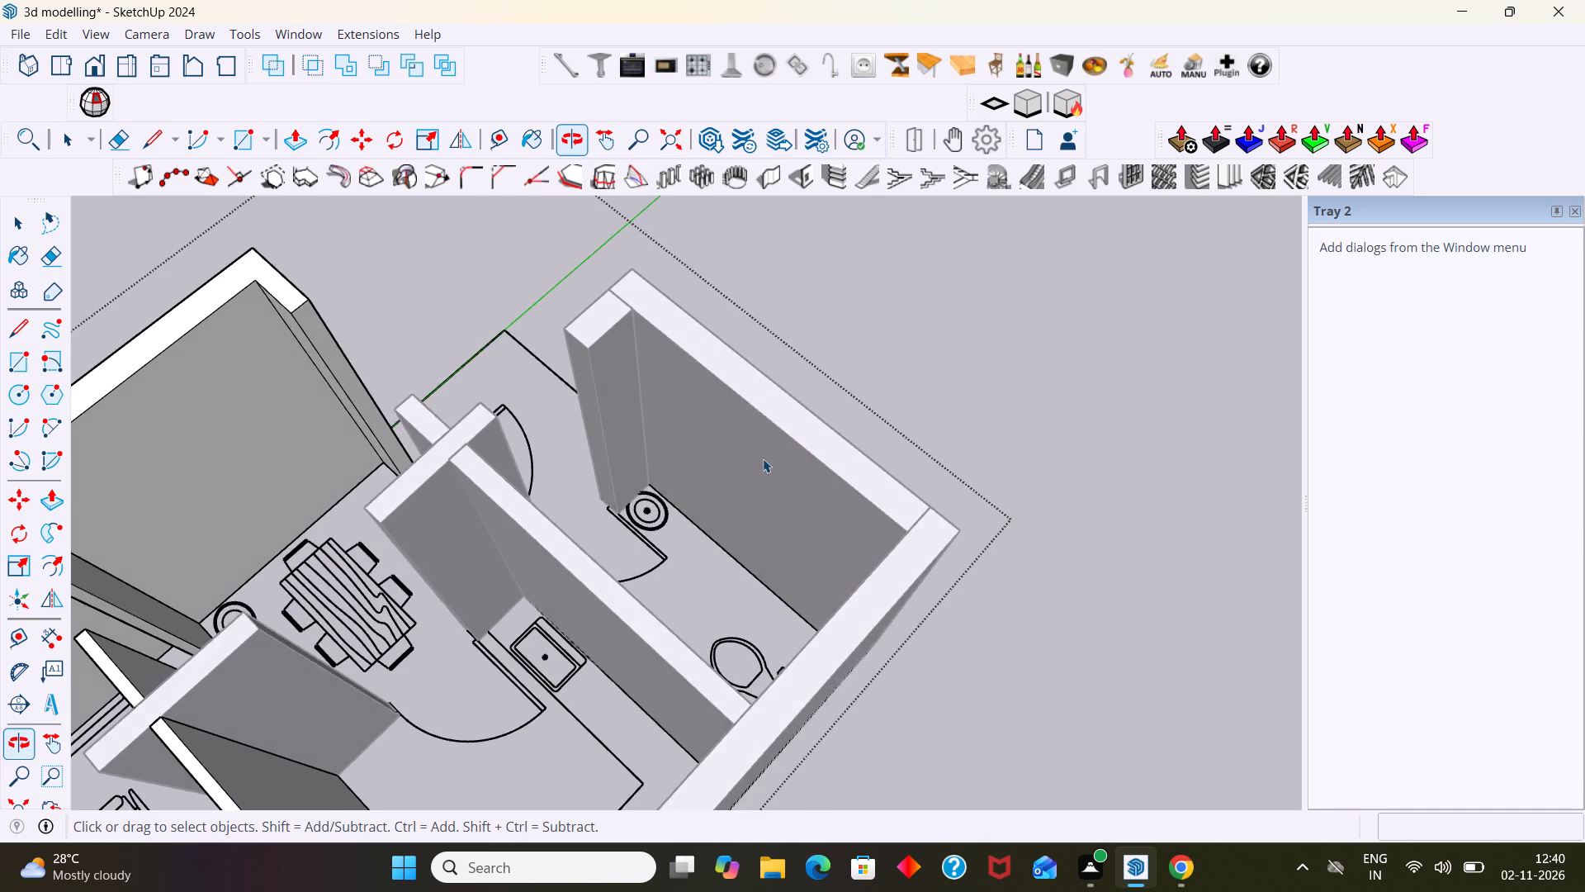
scroll(790, 445, up, 2)
click(1006, 410)
scroll(978, 448, down, 8)
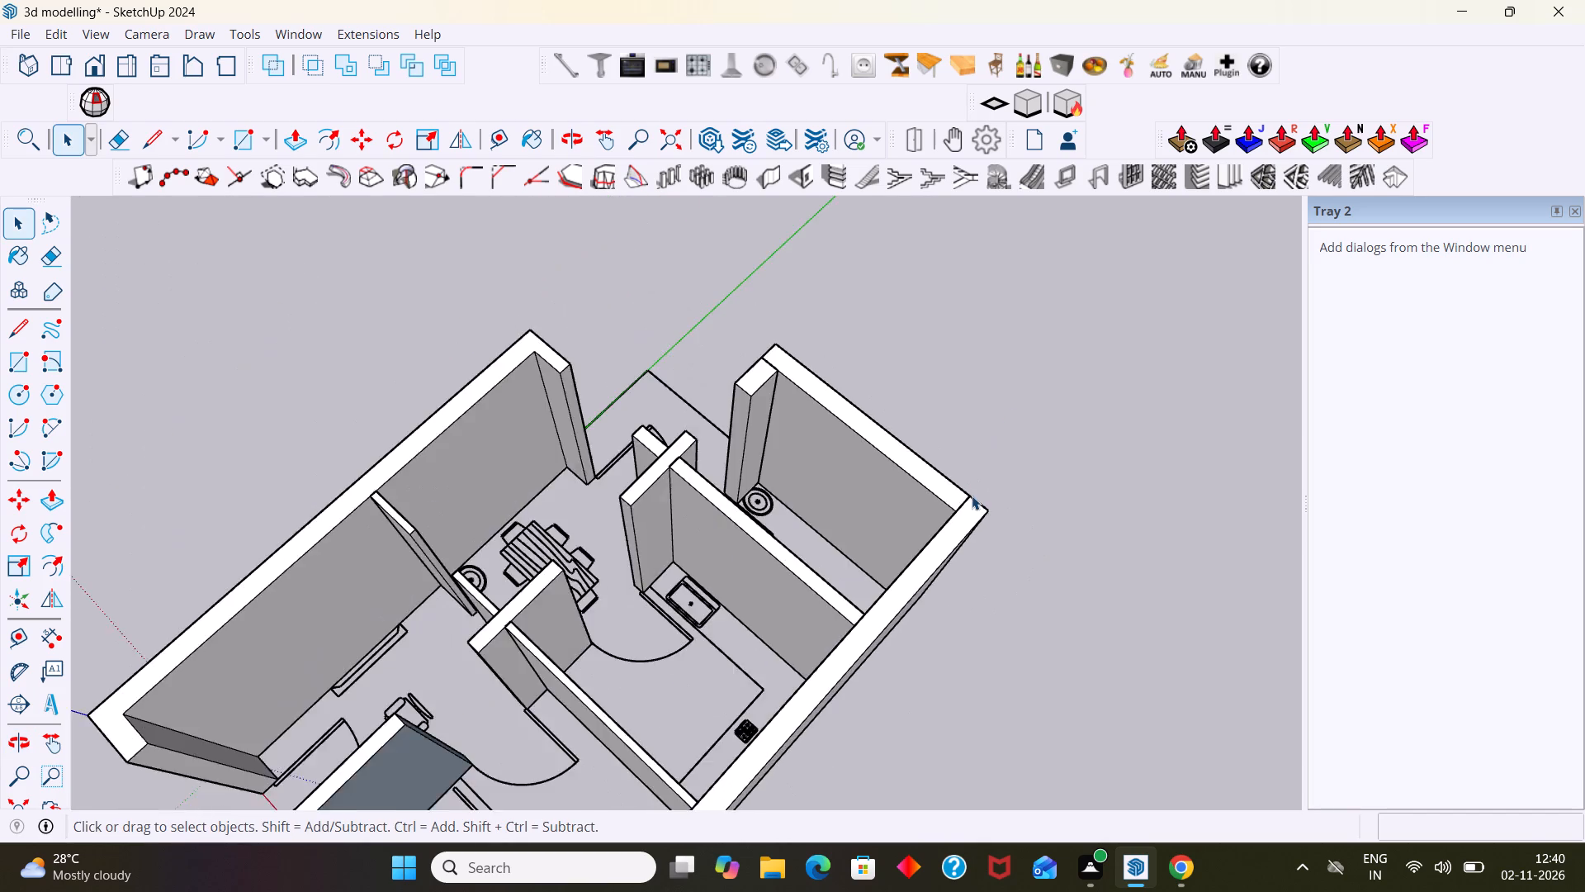
scroll(972, 496, down, 2)
middle_drag(962, 507, 790, 474)
scroll(790, 511, down, 6)
scroll(599, 591, up, 9)
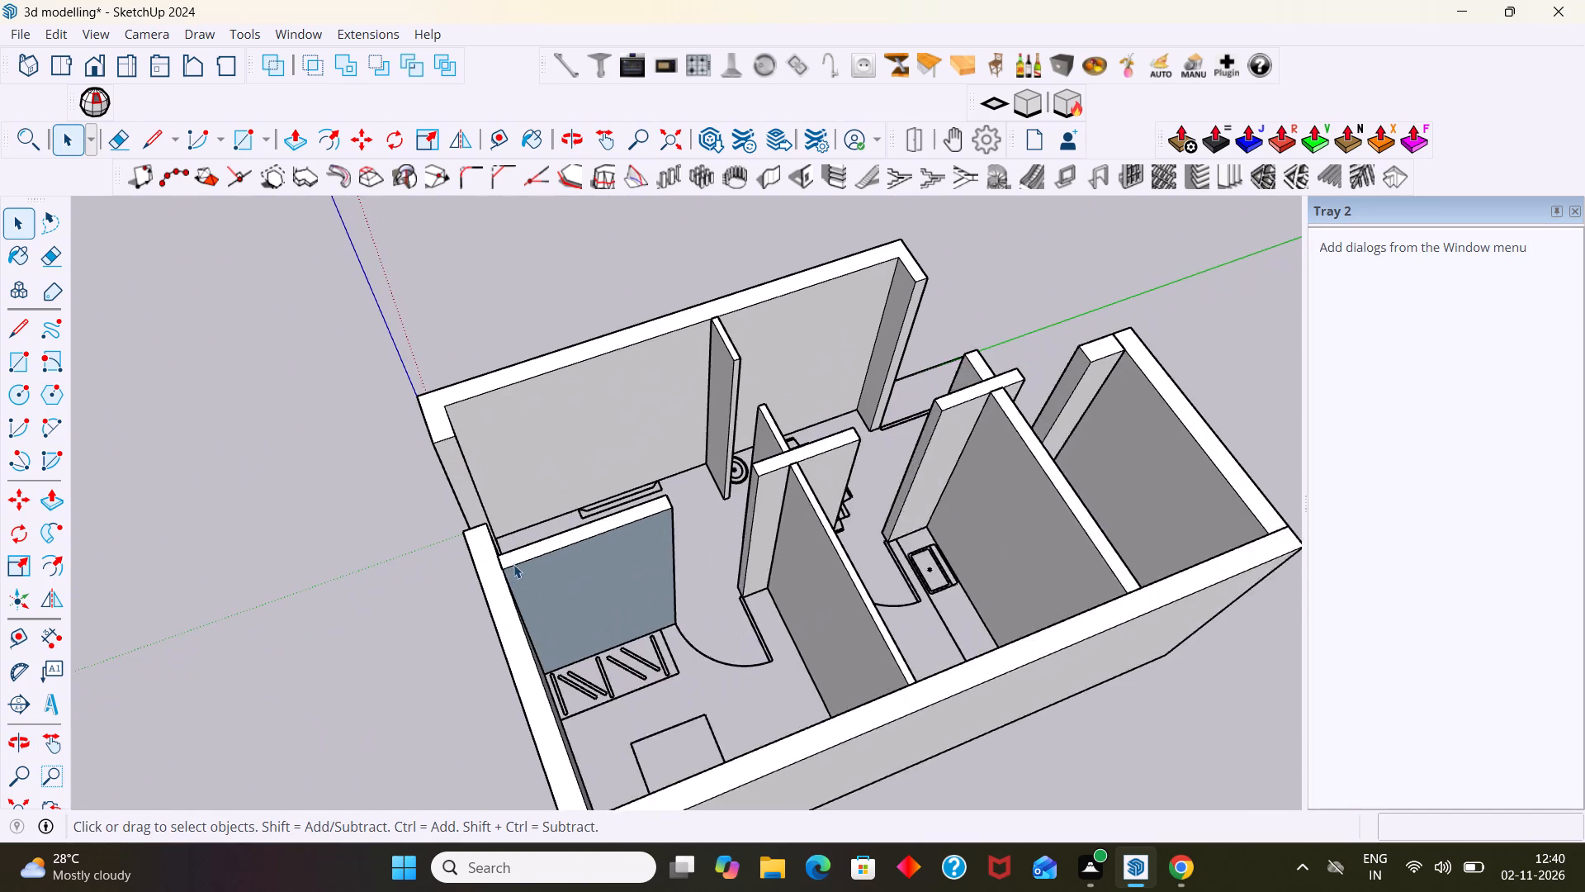
Undo the recent wall, face and extrusion edits one after another, back to the last saved state of the model.
key(ctrl+z)
key(ctrl+z)
key(ctrl+z)
key(ctrl+z)
key(ctrl+z)
key(ctrl+z)
key(ctrl+z)
key(ctrl+z)
key(ctrl+z)
key(ctrl+z)
key(ctrl+z)
key(ctrl+z)
key(ctrl+z)
key(ctrl+z)
key(ctrl+z)
key(ctrl+z)
key(ctrl+z)
key(ctrl+z)
key(ctrl+z)
key(ctrl+z)
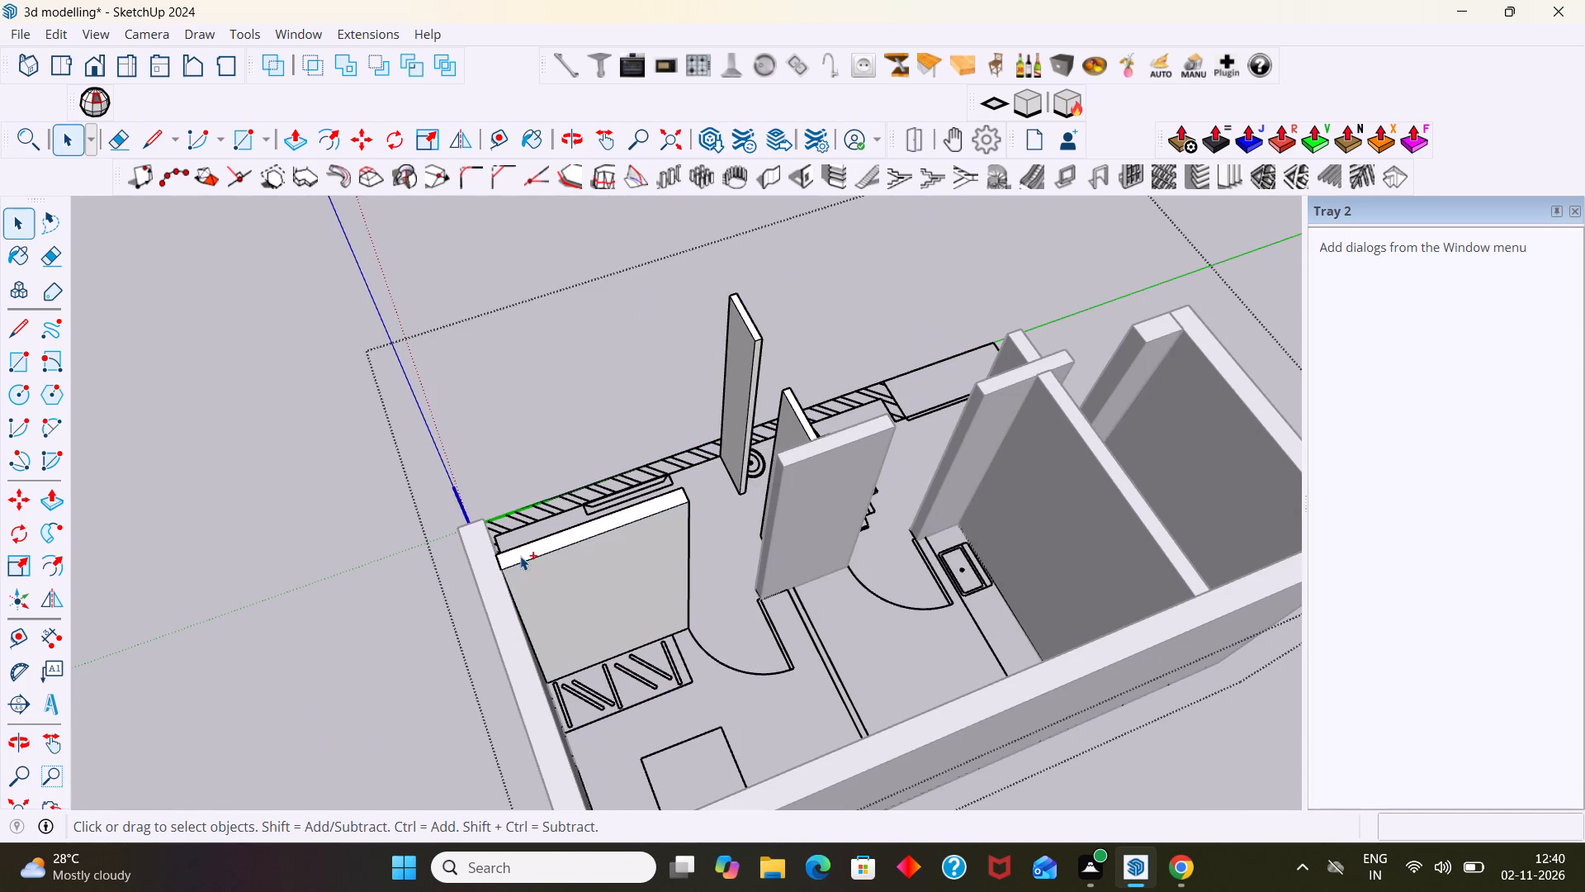
key(ctrl+z)
key(ctrl+z)
key(ctrl+z)
key(ctrl+z)
key(ctrl+z)
key(ctrl+z)
key(ctrl+z)
key(ctrl+z)
key(ctrl+z)
key(ctrl+z)
key(ctrl+z)
key(ctrl+z)
key(ctrl+z)
key(ctrl+z)
key(ctrl+z)
key(ctrl+z)
key(ctrl+z)
key(ctrl+z)
key(ctrl+z)
key(ctrl+z)
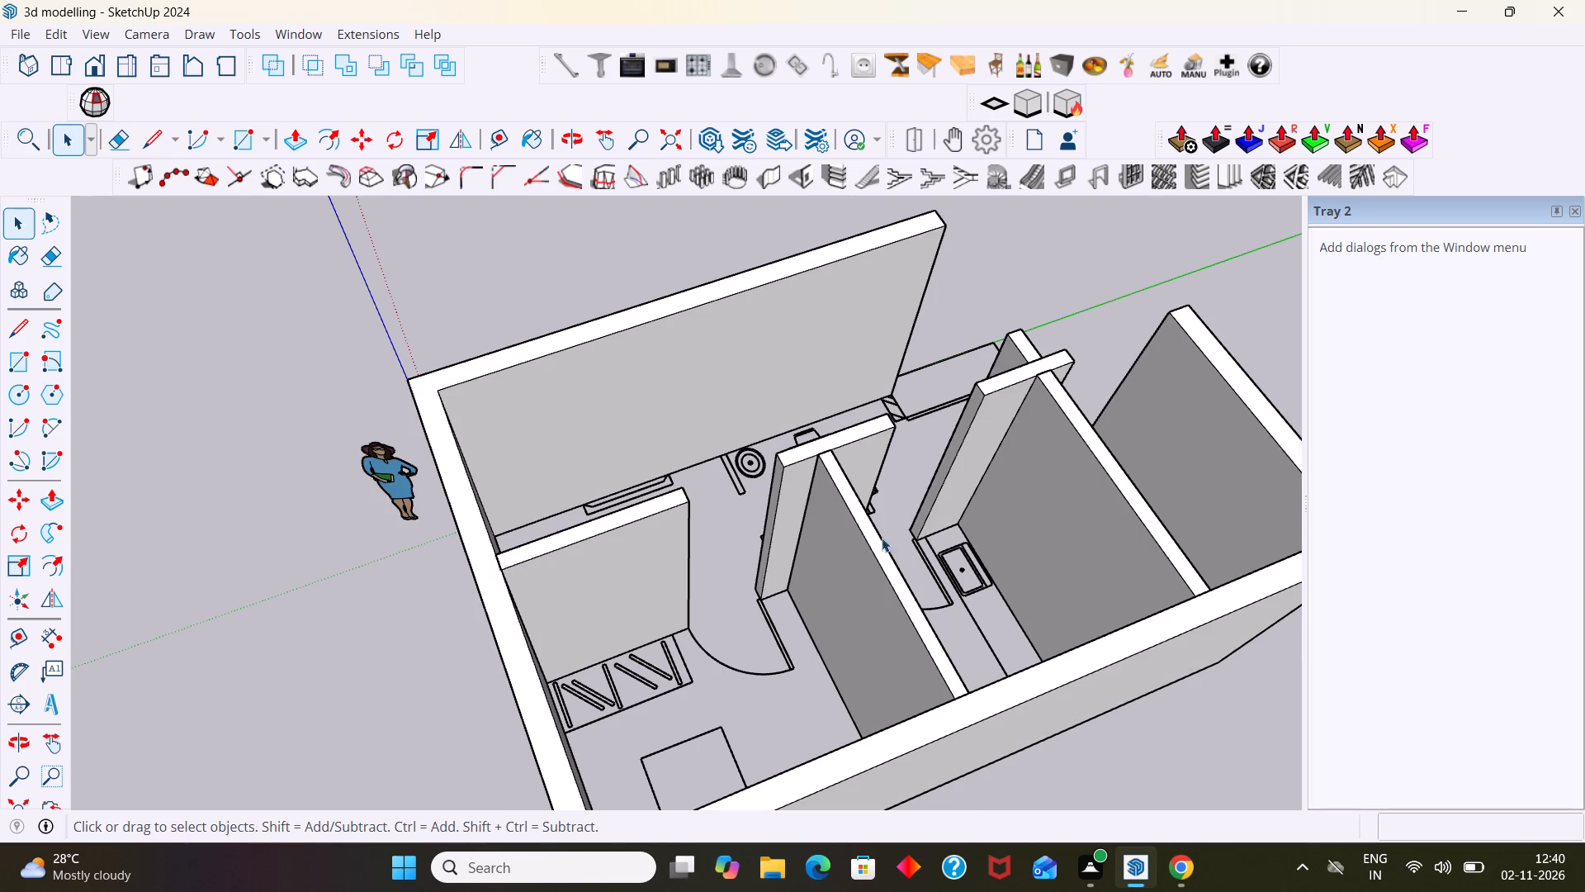
Examine the long outer wall beside the dining table and the hatched wall stub at the entrance door opening.
scroll(899, 534, down, 7)
middle_drag(897, 527, 1178, 475)
scroll(873, 481, up, 4)
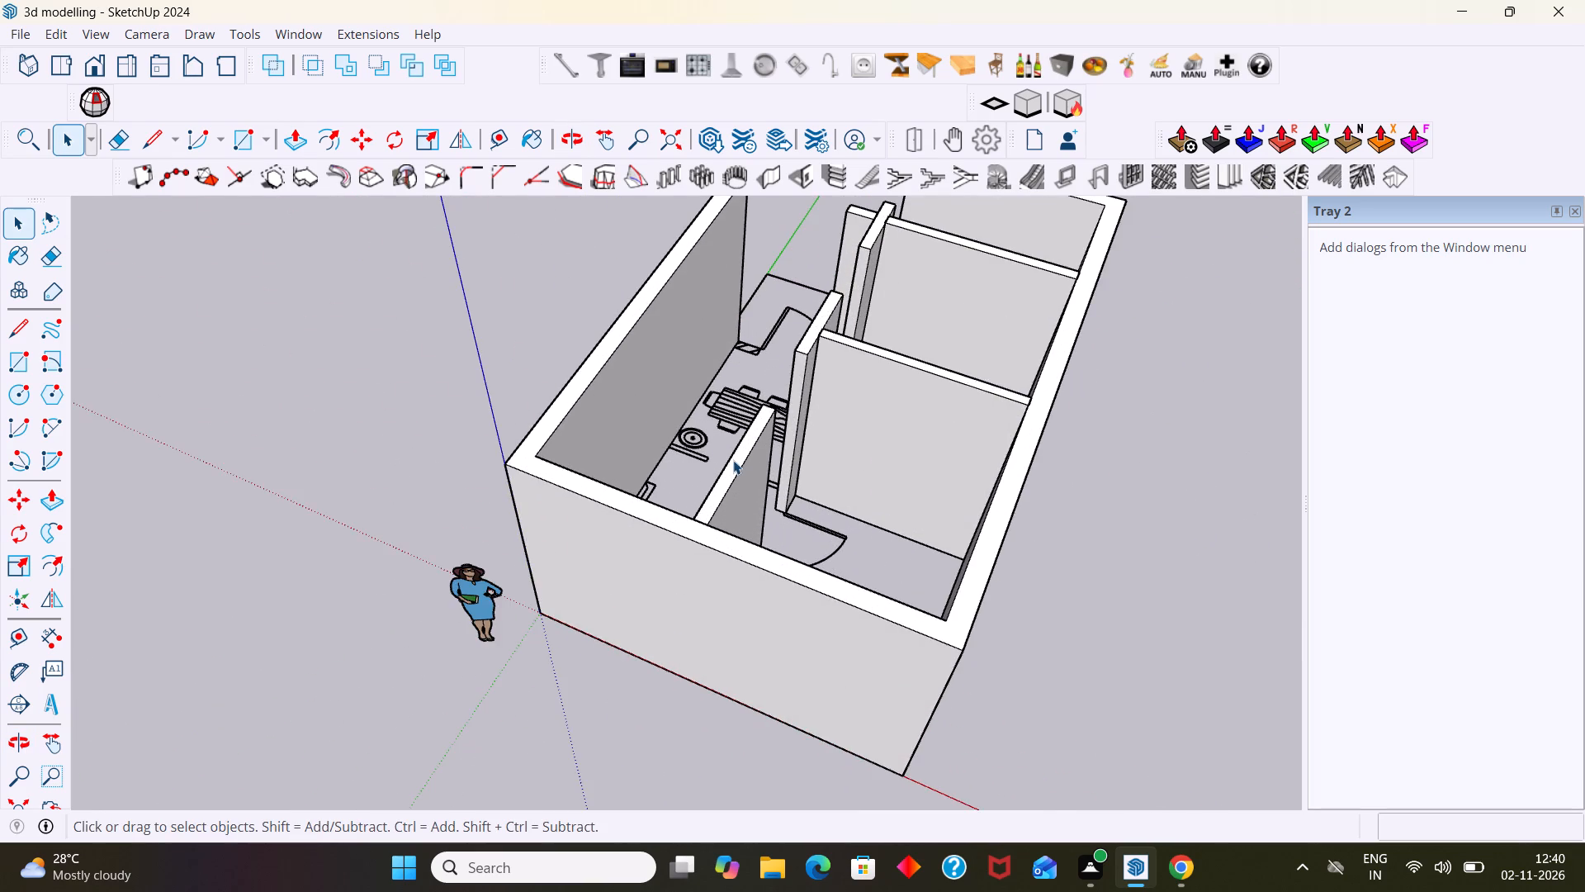
scroll(727, 460, down, 2)
scroll(734, 356, up, 11)
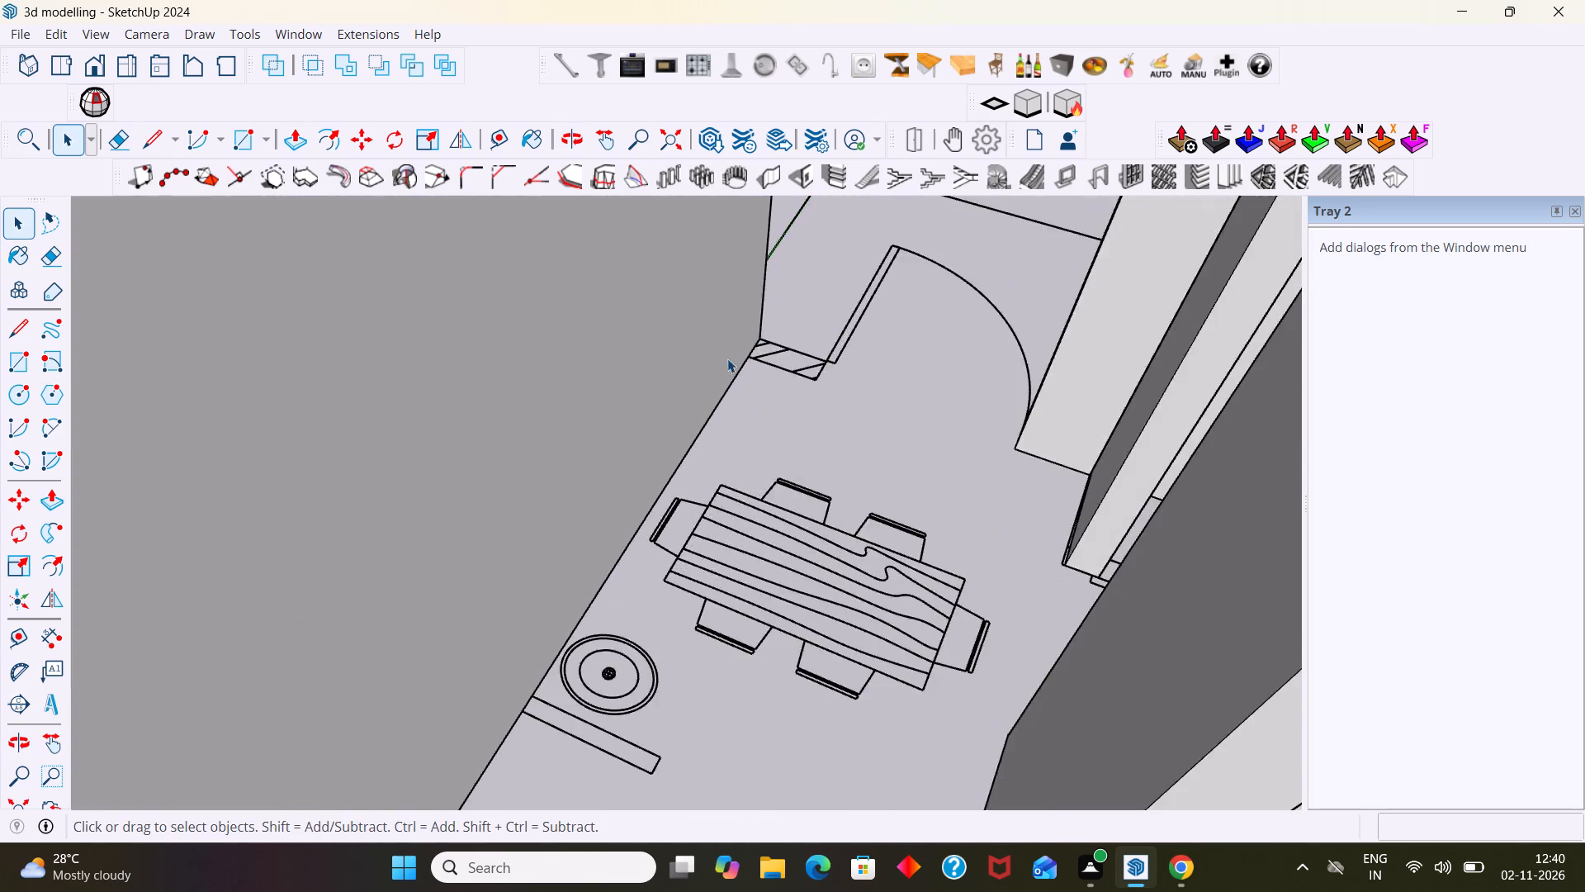
scroll(727, 358, up, 1)
middle_drag(732, 366, 790, 520)
scroll(787, 498, down, 8)
middle_drag(825, 489, 986, 465)
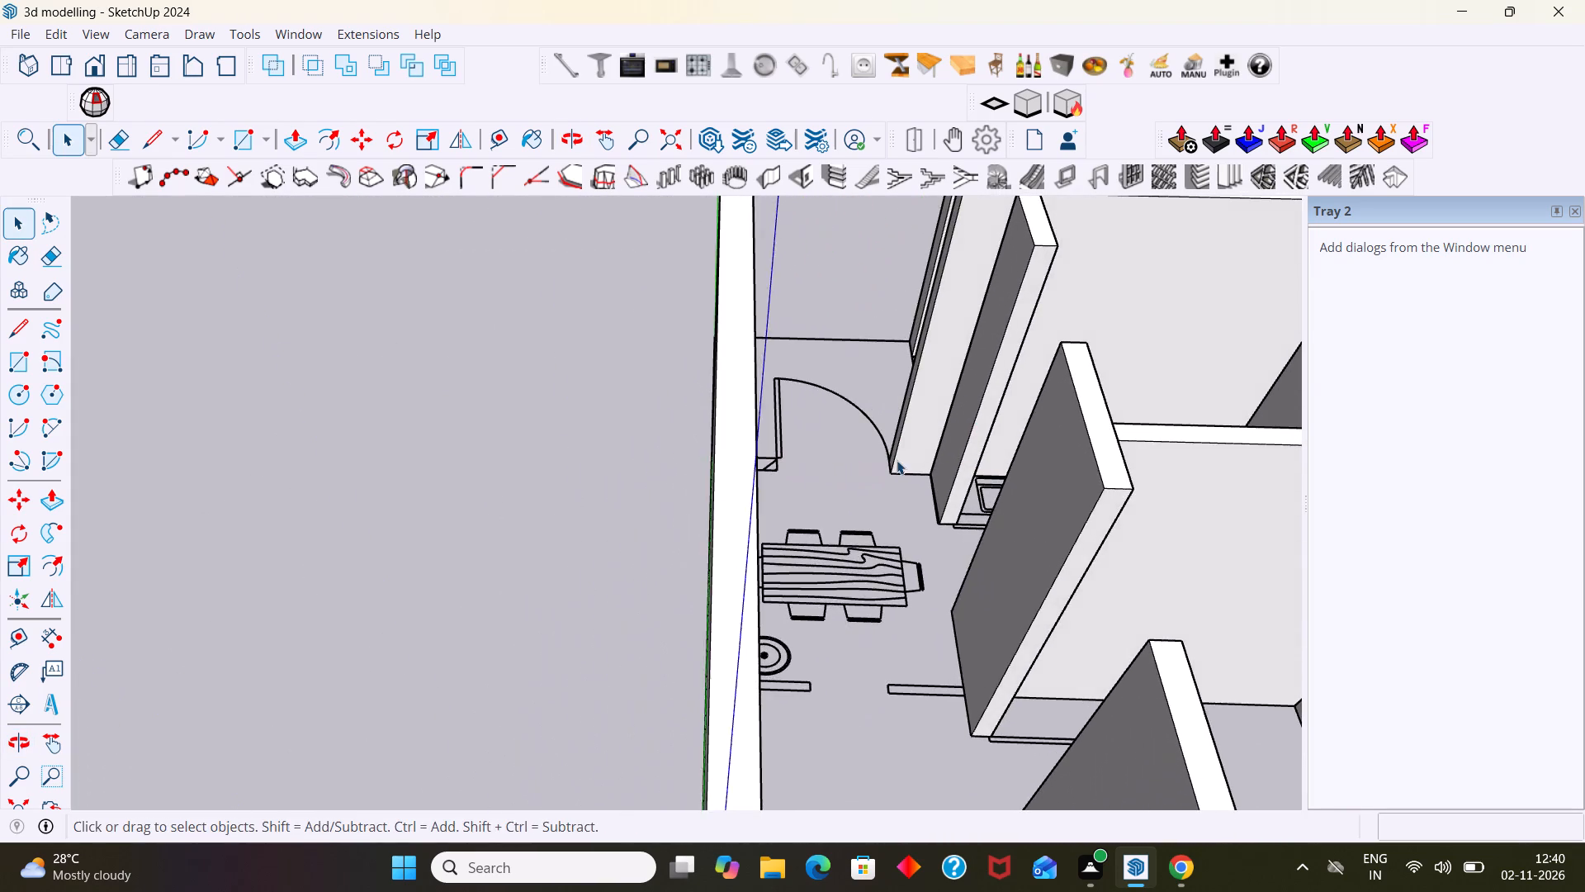
scroll(873, 453, down, 4)
middle_drag(791, 446, 840, 532)
shift+middle_drag(809, 414, 705, 546)
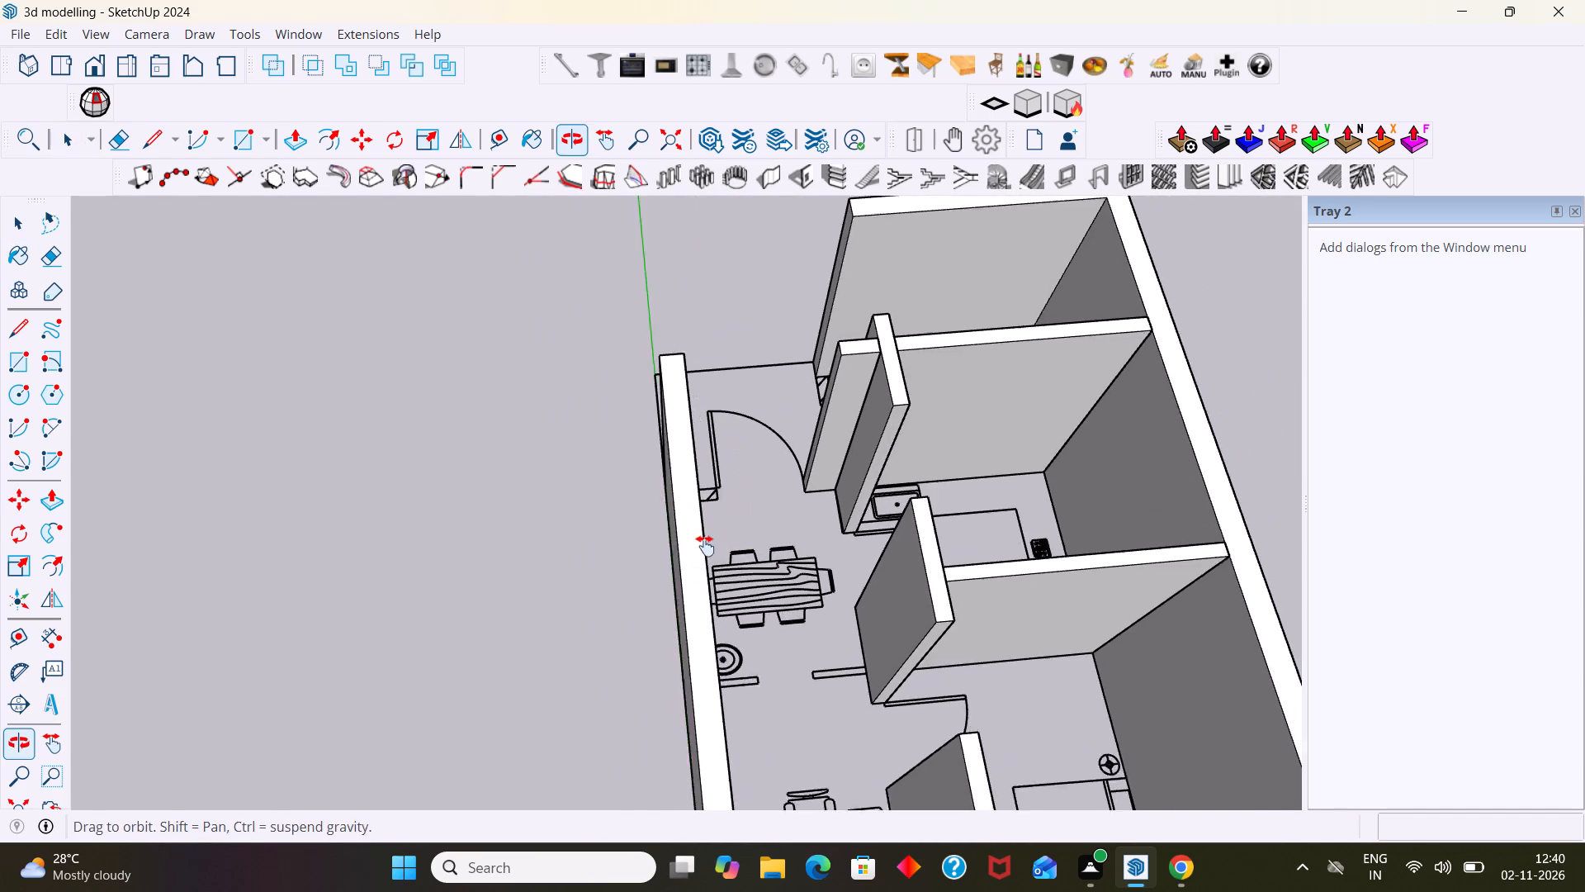
shift+middle_drag(705, 546, 700, 544)
scroll(698, 500, up, 7)
middle_drag(717, 511, 575, 539)
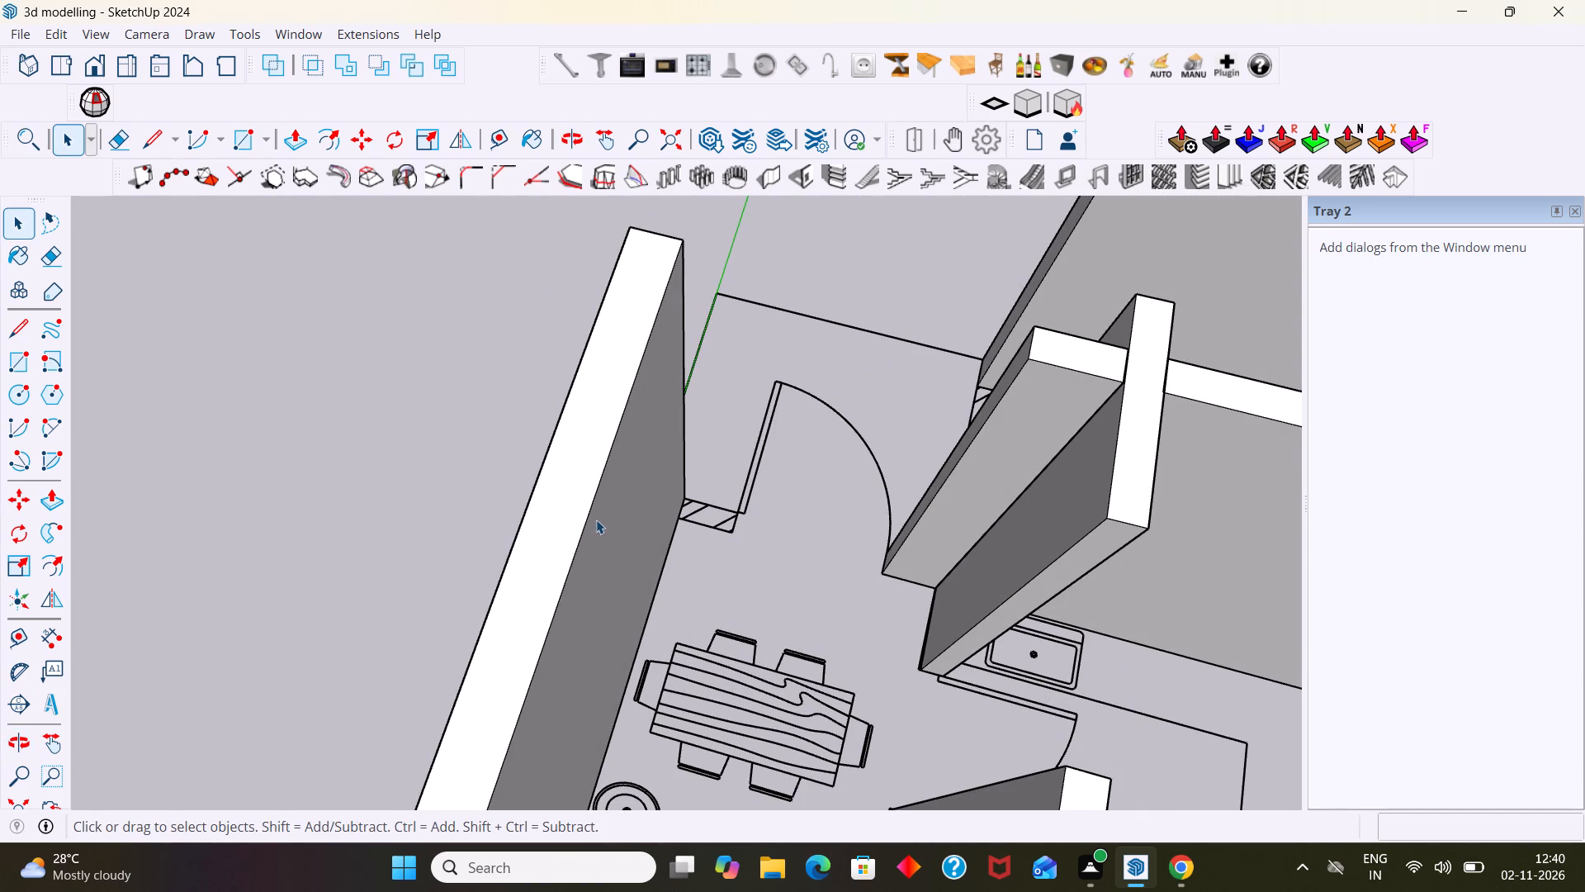
Draw a rectangle about 1' 3 3/8" by 6" over the hatched wall stub beside the entrance door.
key(r)
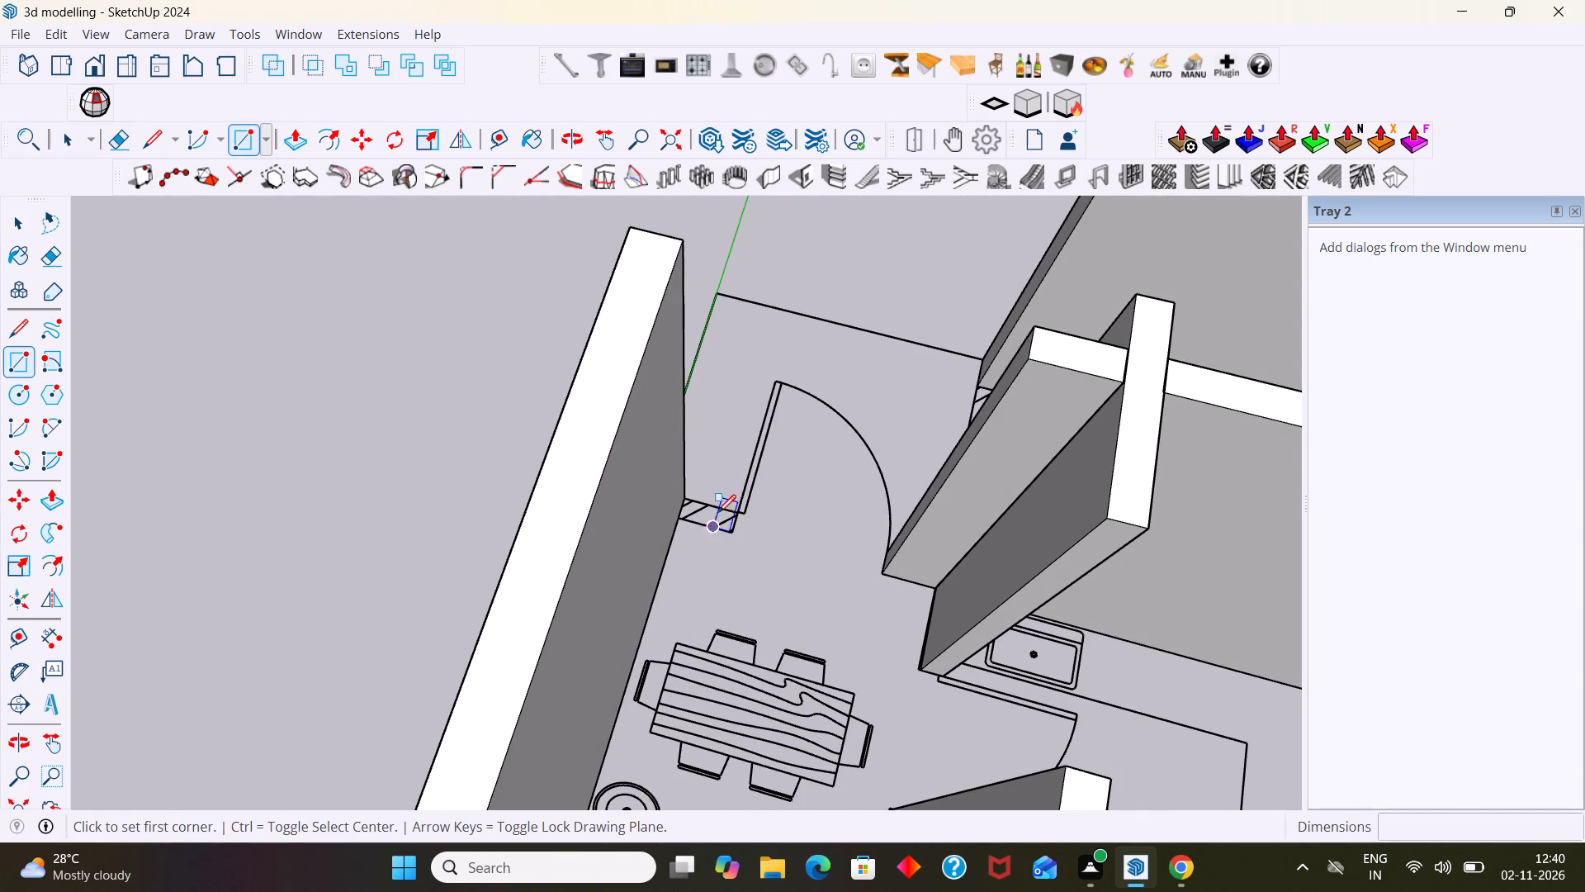
click(684, 498)
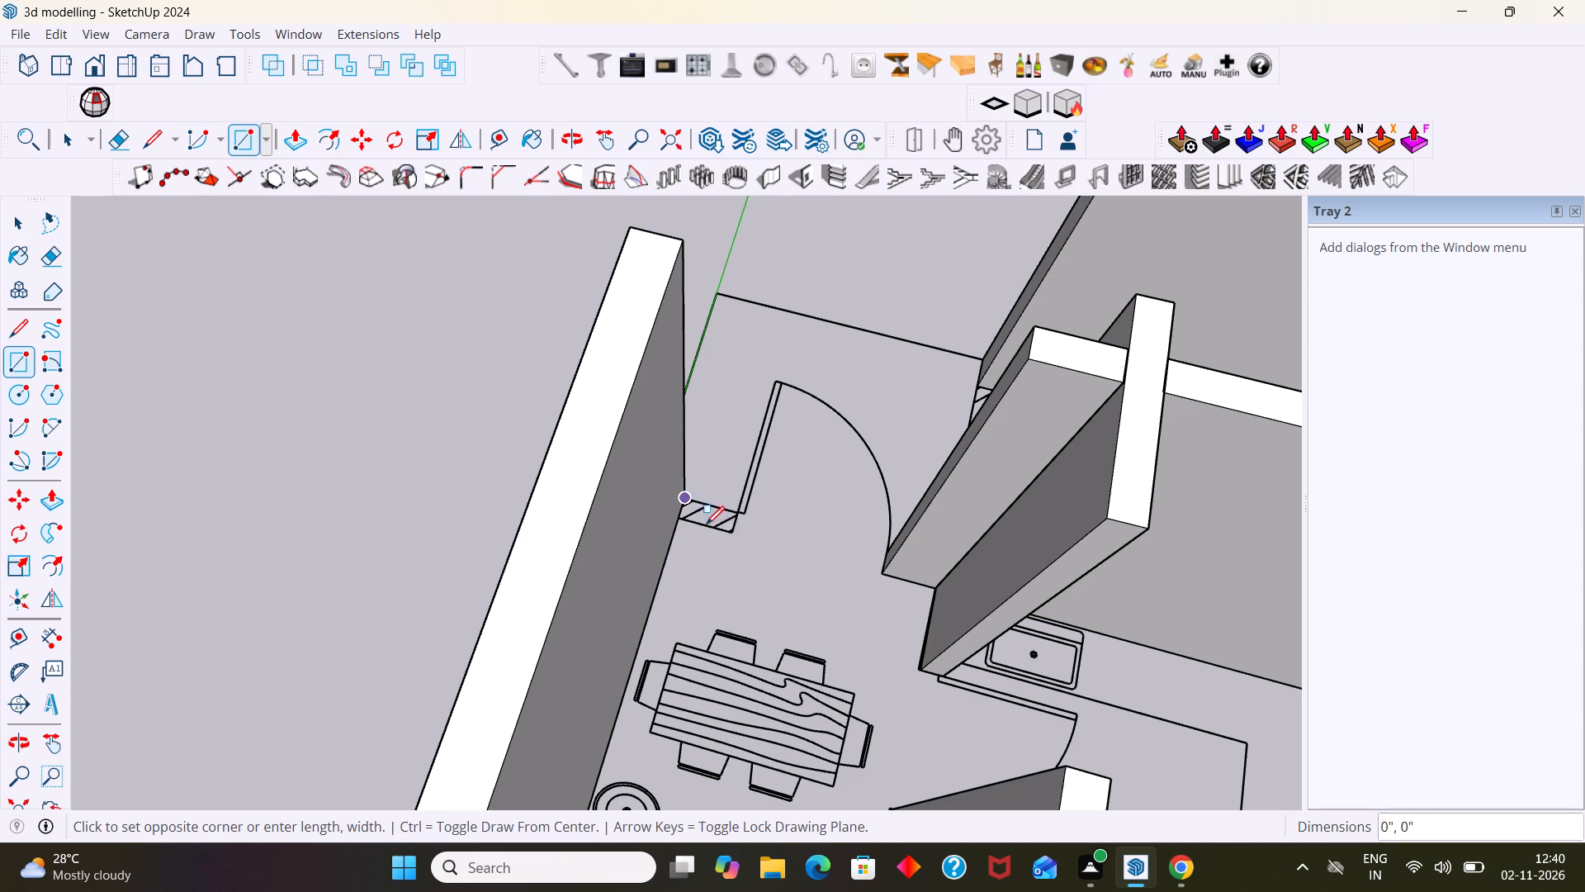
click(732, 533)
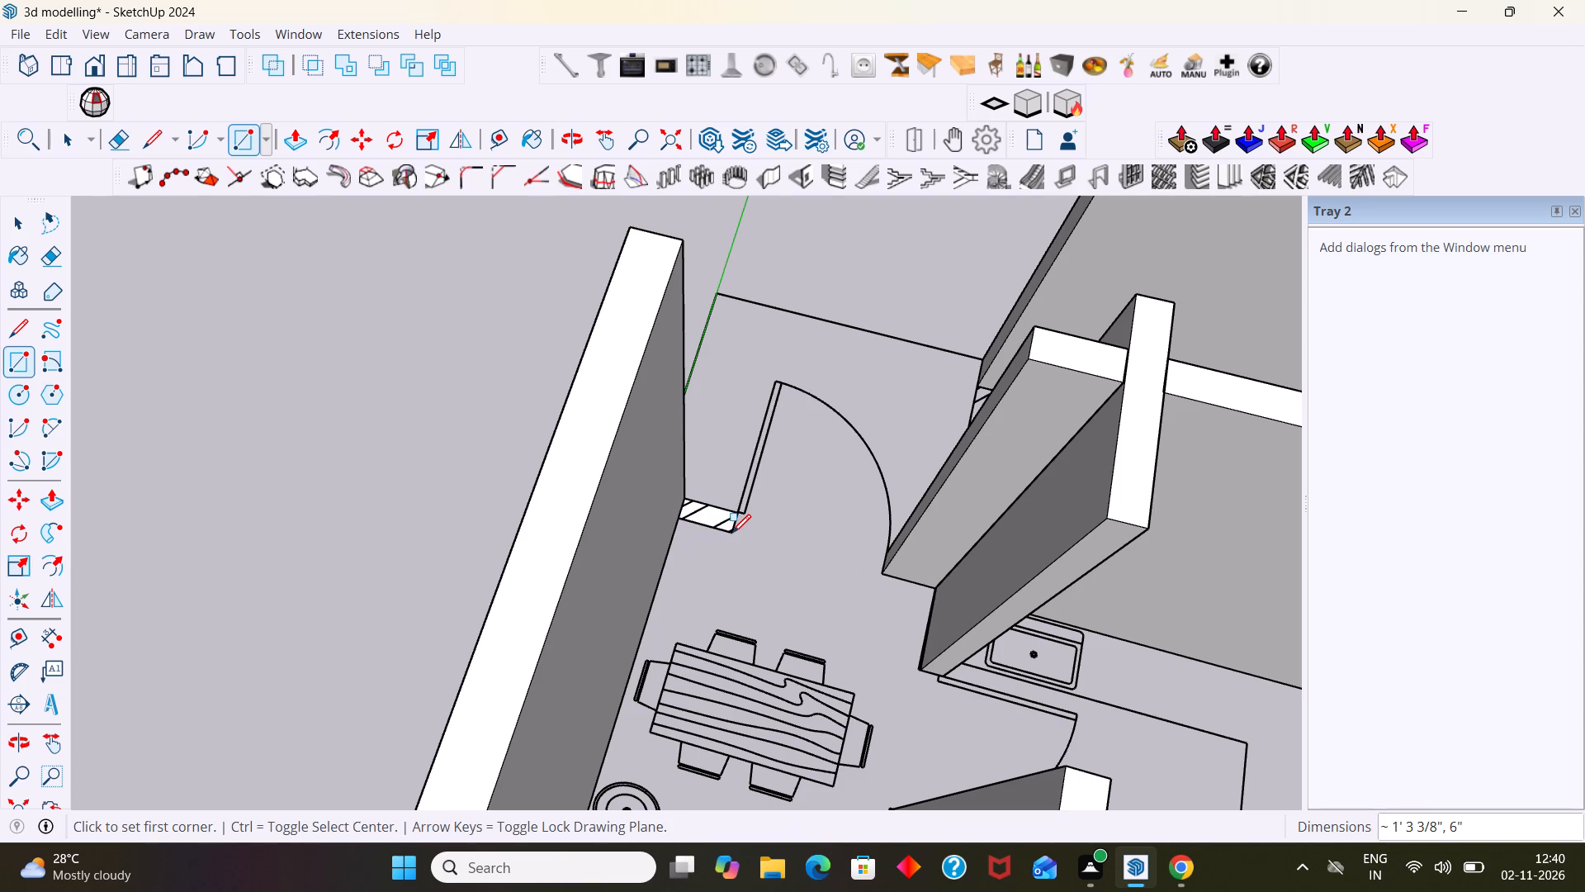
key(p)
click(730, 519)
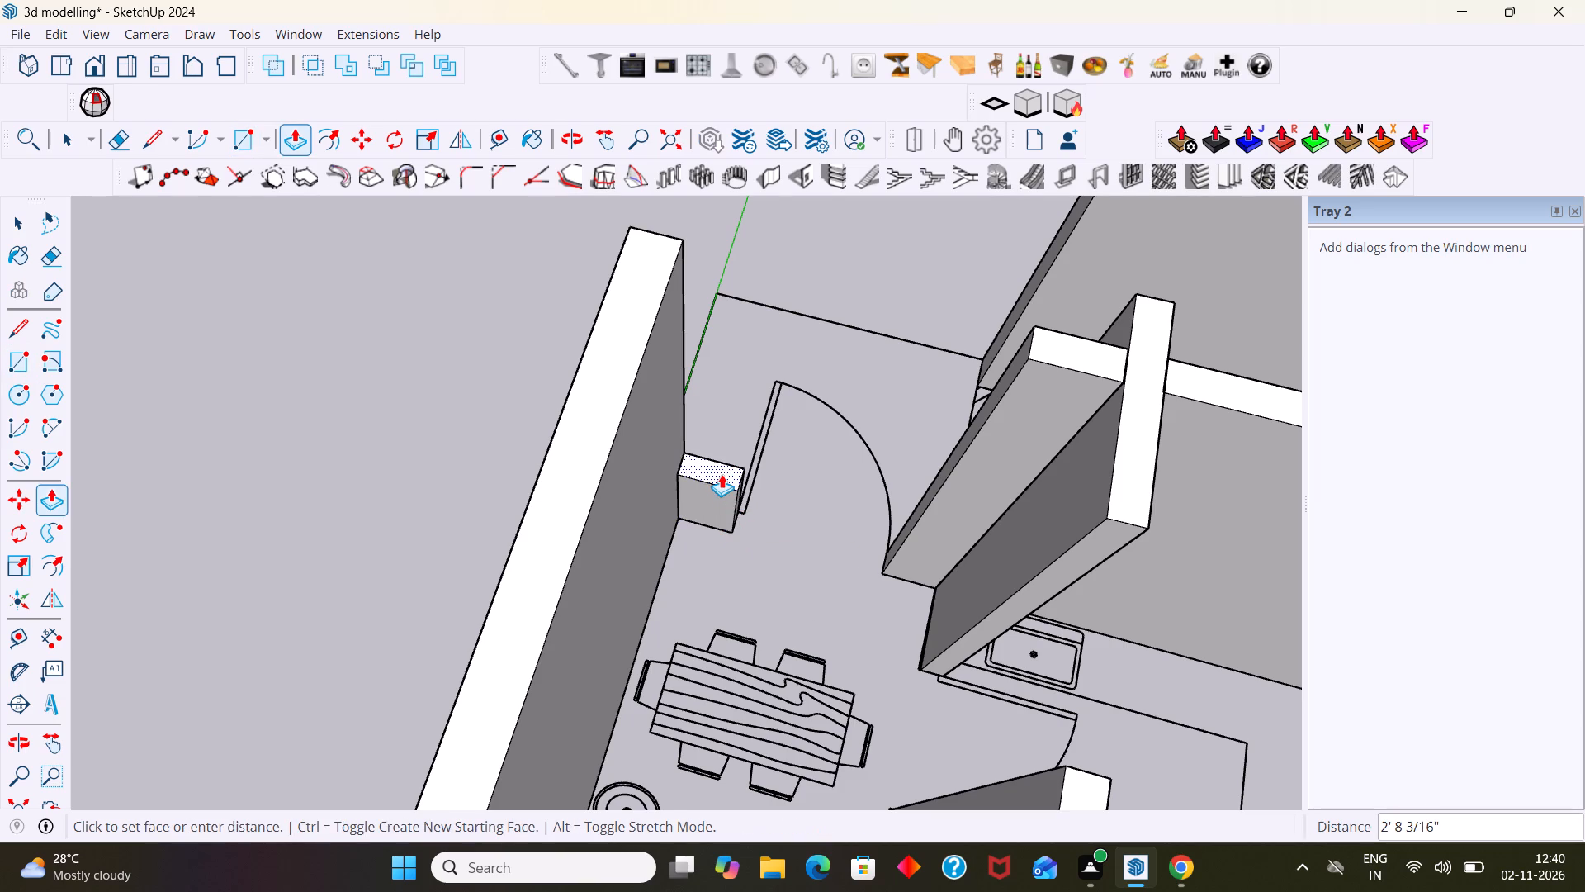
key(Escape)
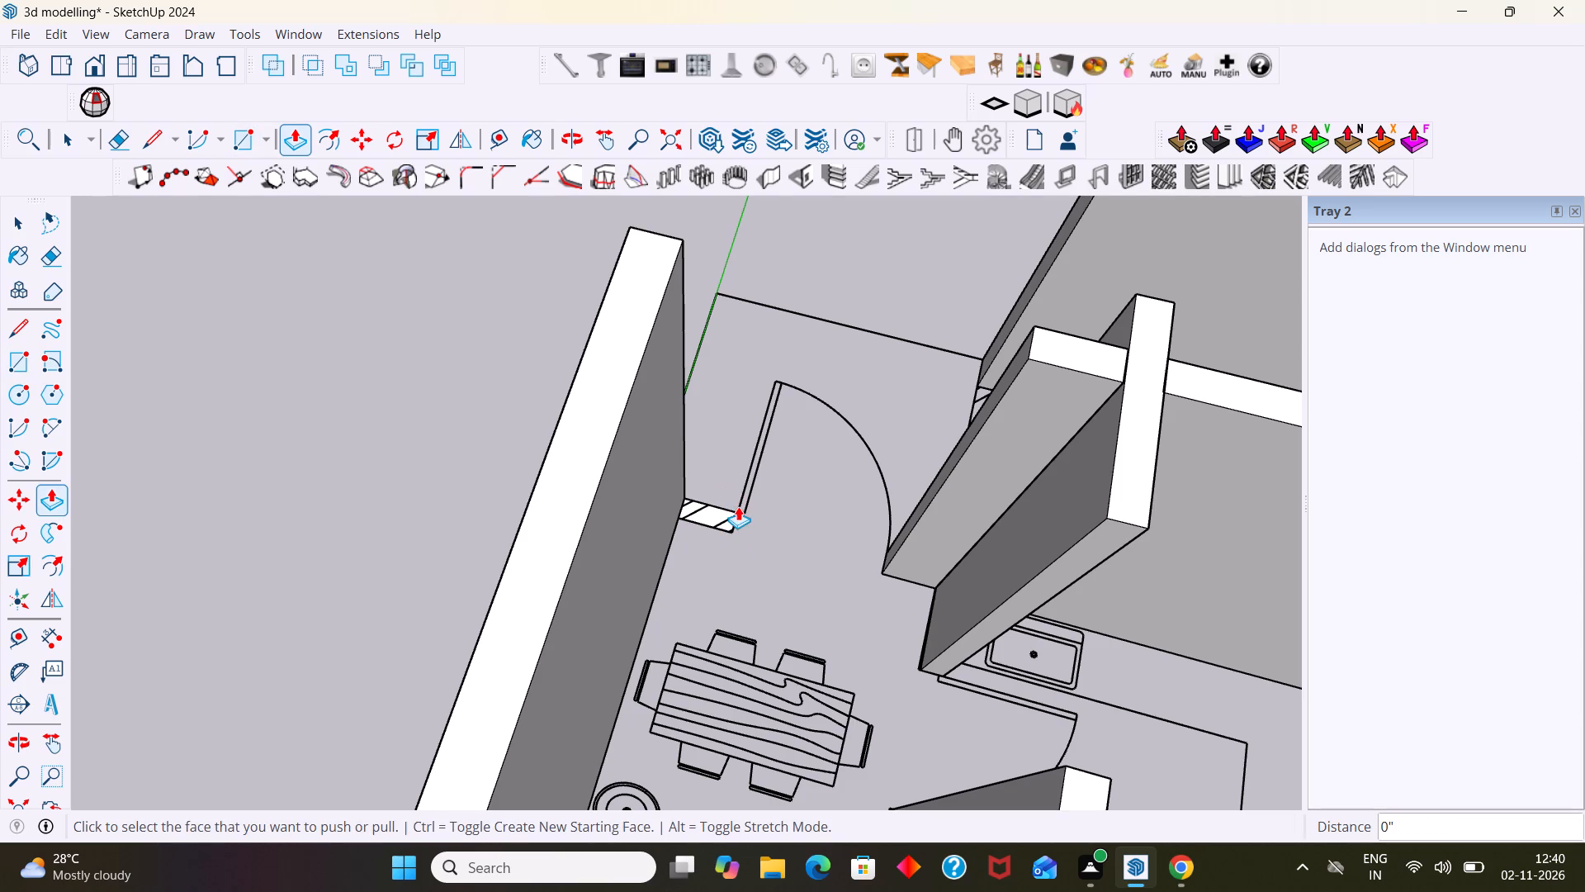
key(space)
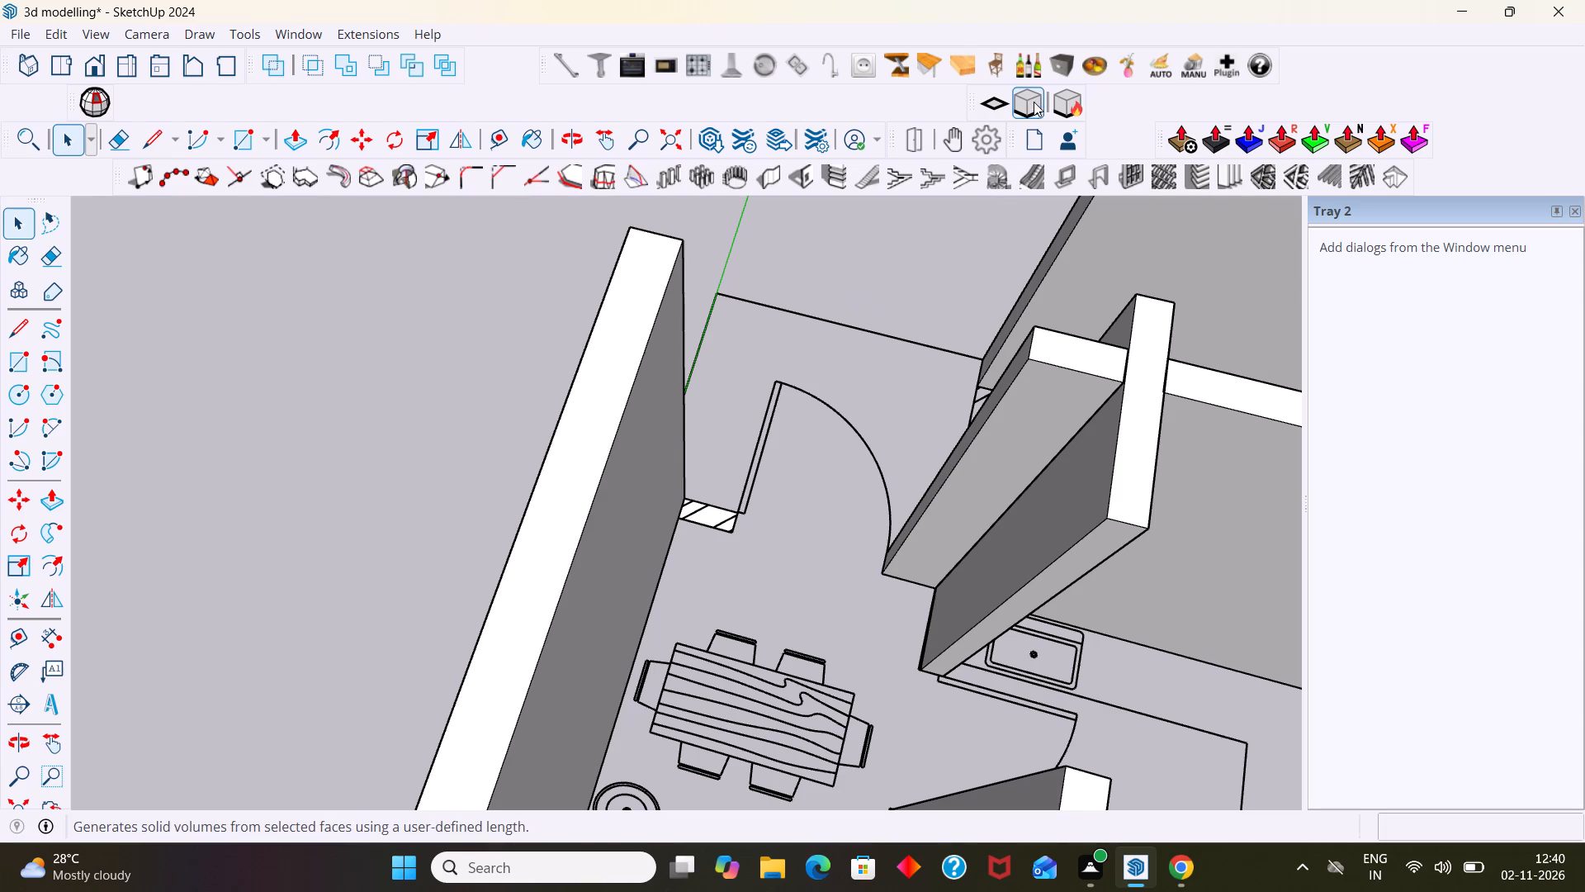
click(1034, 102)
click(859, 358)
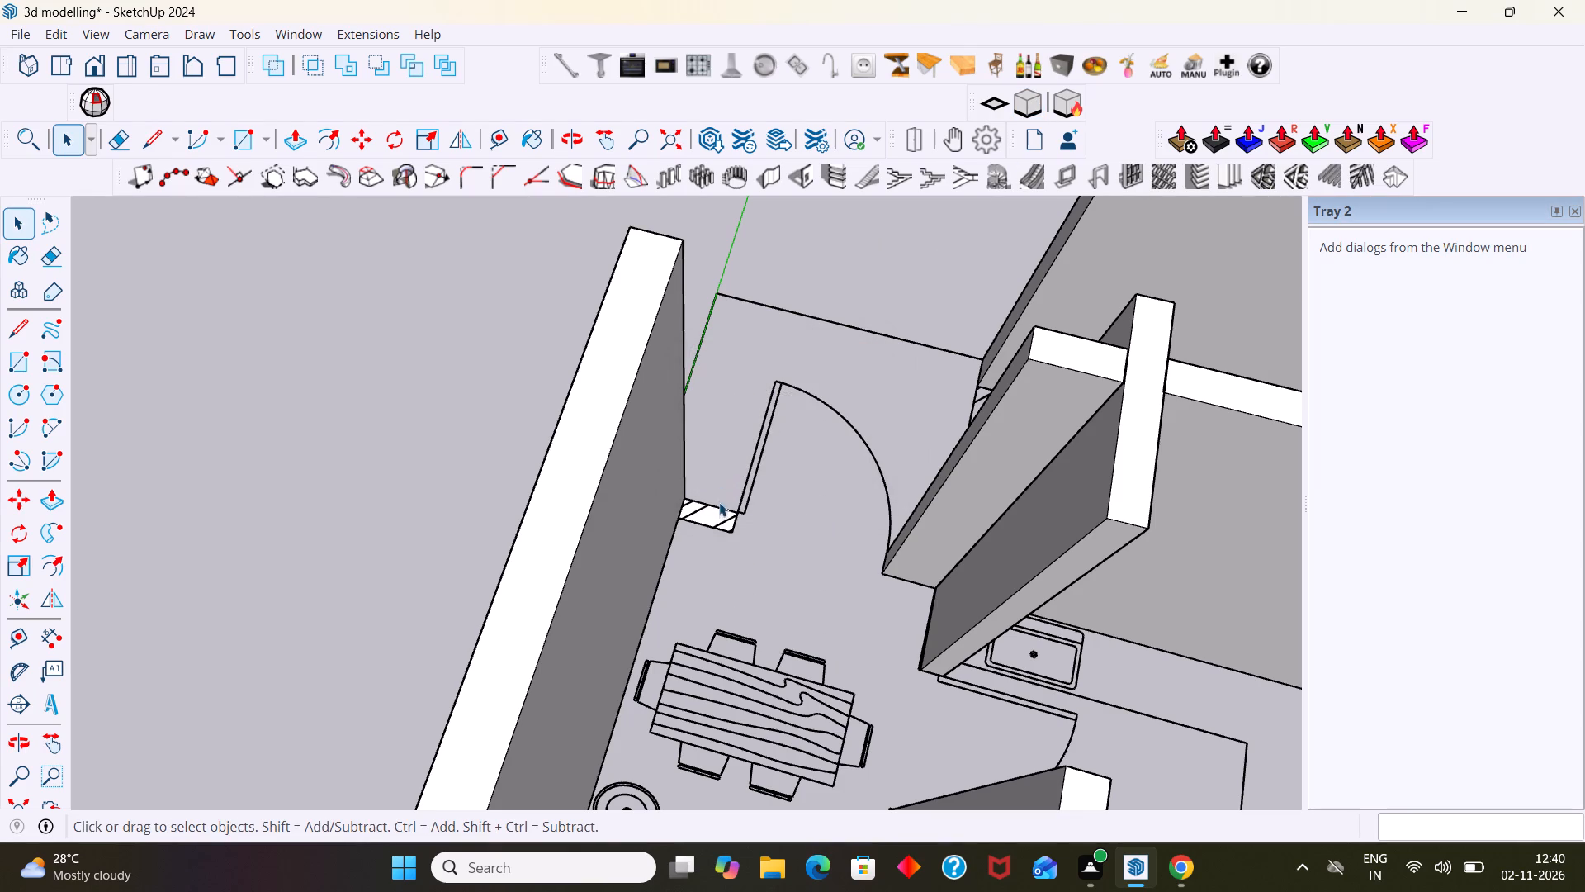
Extrude the entrance door stub's face to a height of 10'.
click(713, 515)
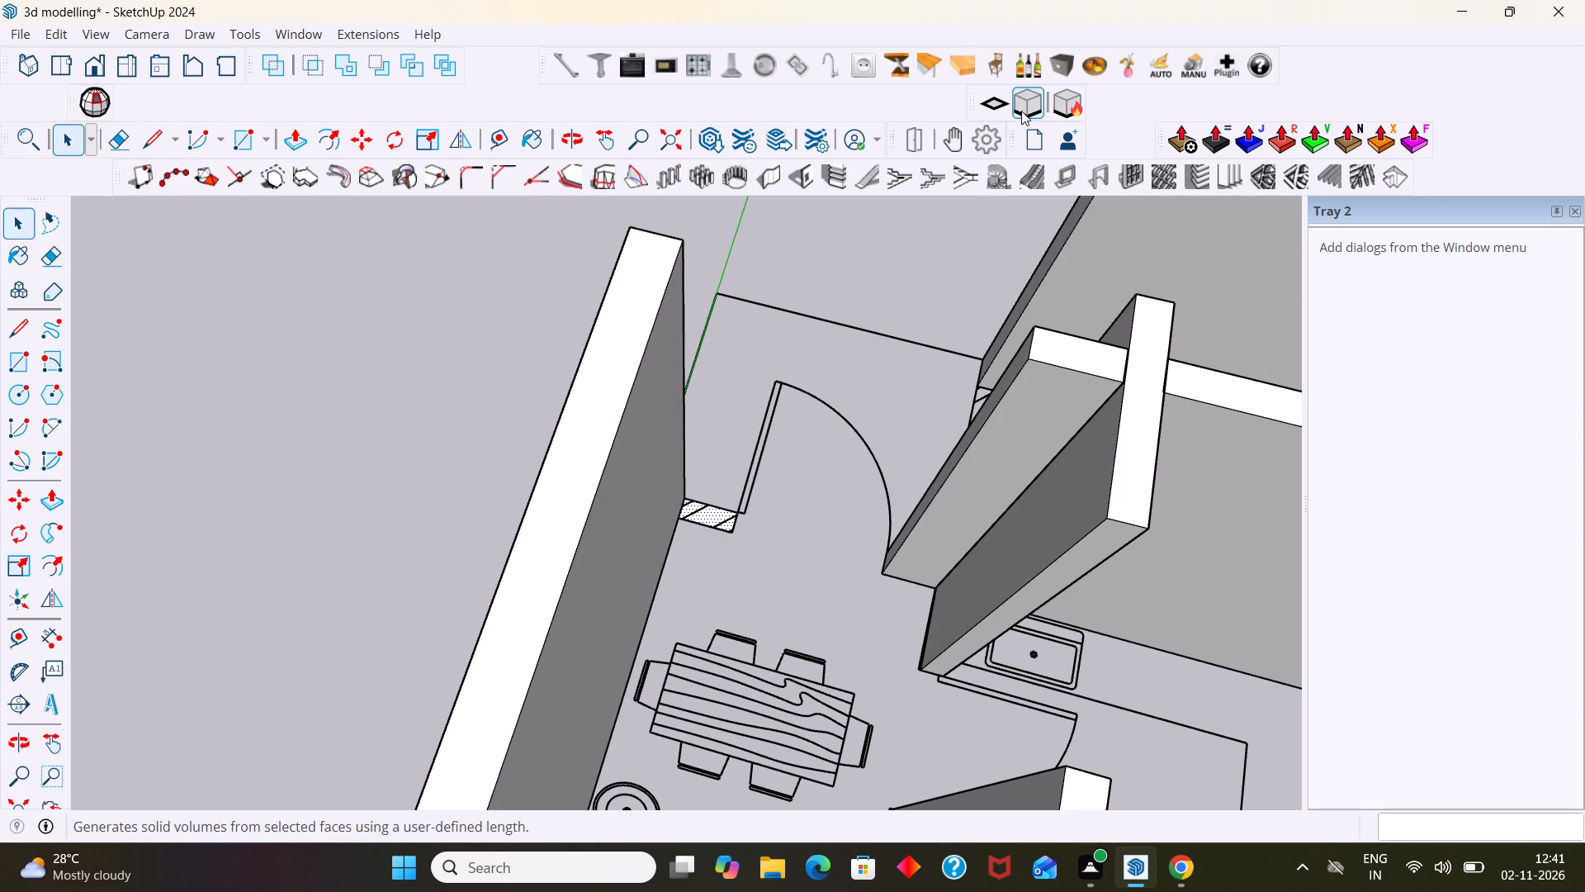
click(1022, 110)
text(10')
key(Return)
key(Return)
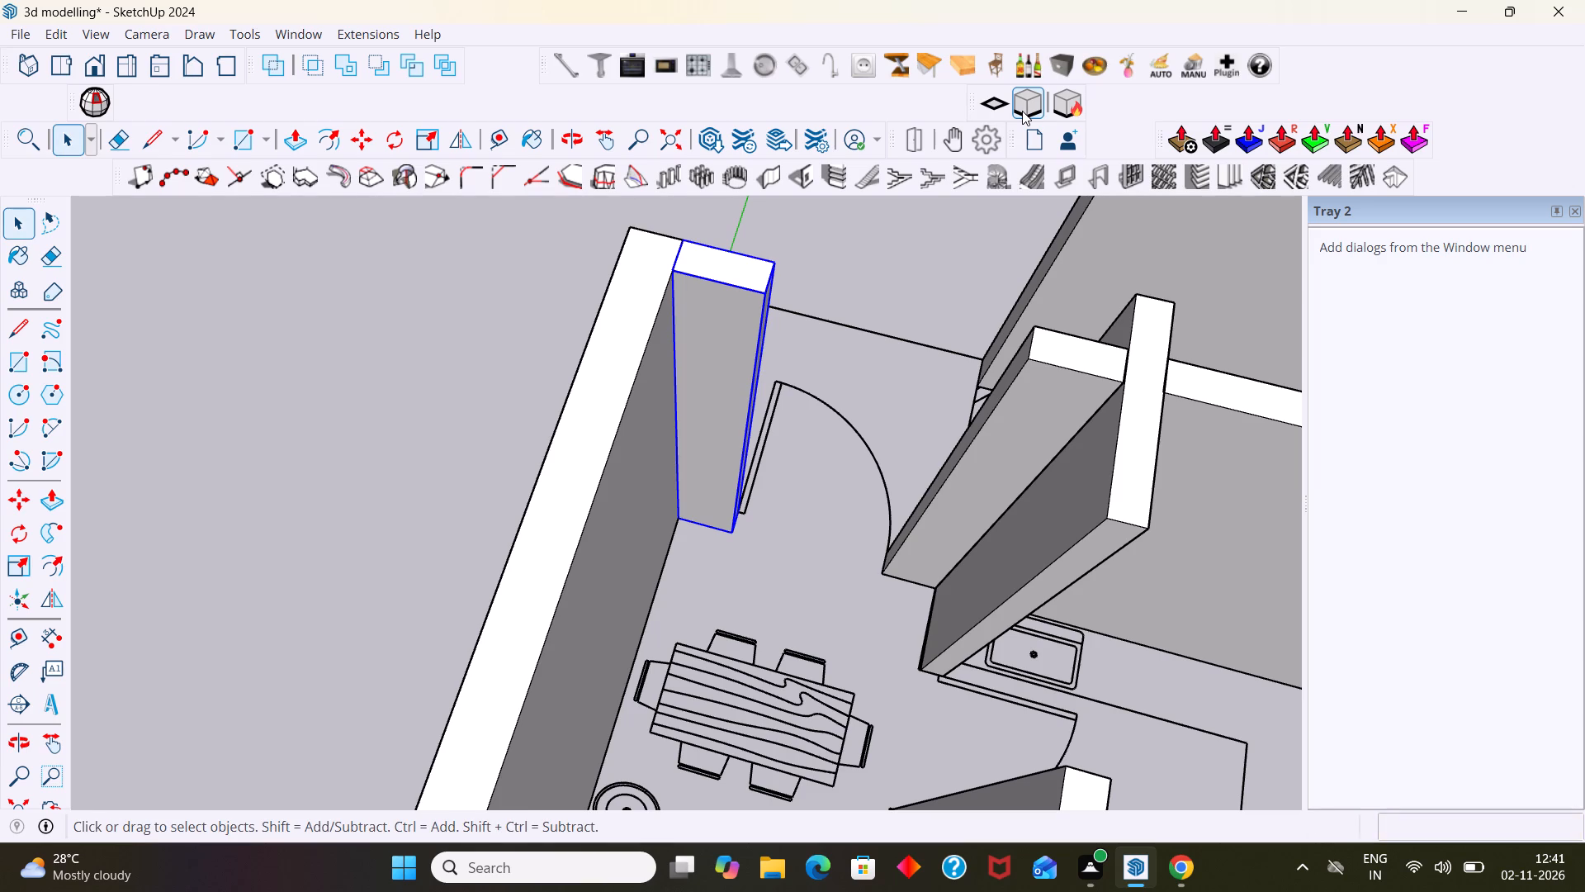
click(421, 362)
Draw a rectangle over the hatched wall stub between the outer wall and the bathroom door, beside the round basin.
scroll(649, 305, down, 1)
scroll(656, 280, up, 4)
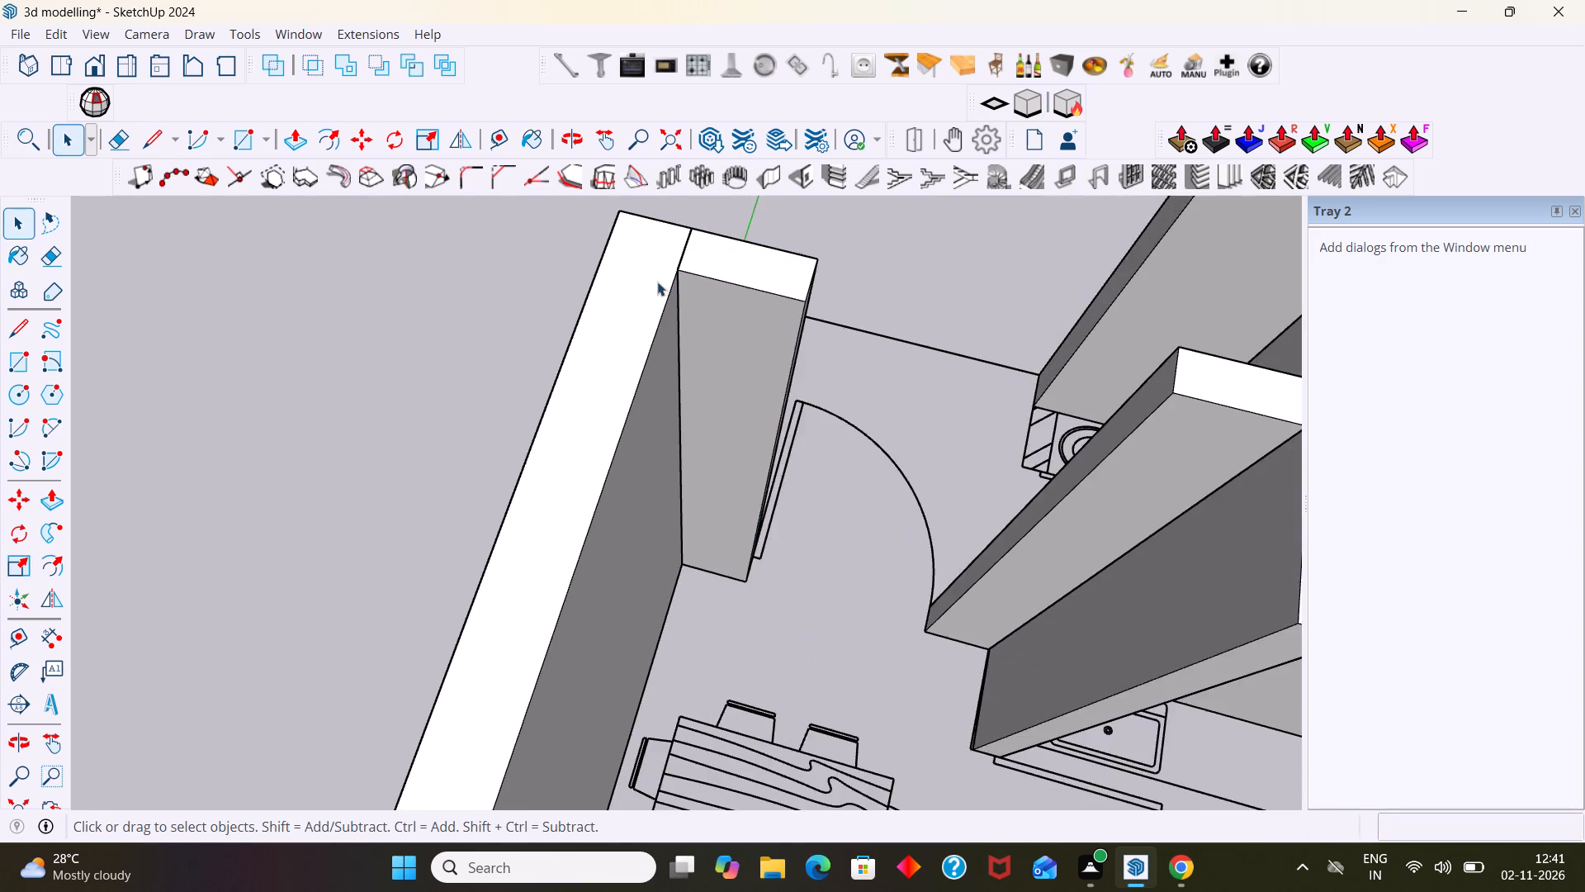
middle_drag(656, 282, 896, 244)
scroll(705, 276, up, 3)
scroll(694, 275, down, 8)
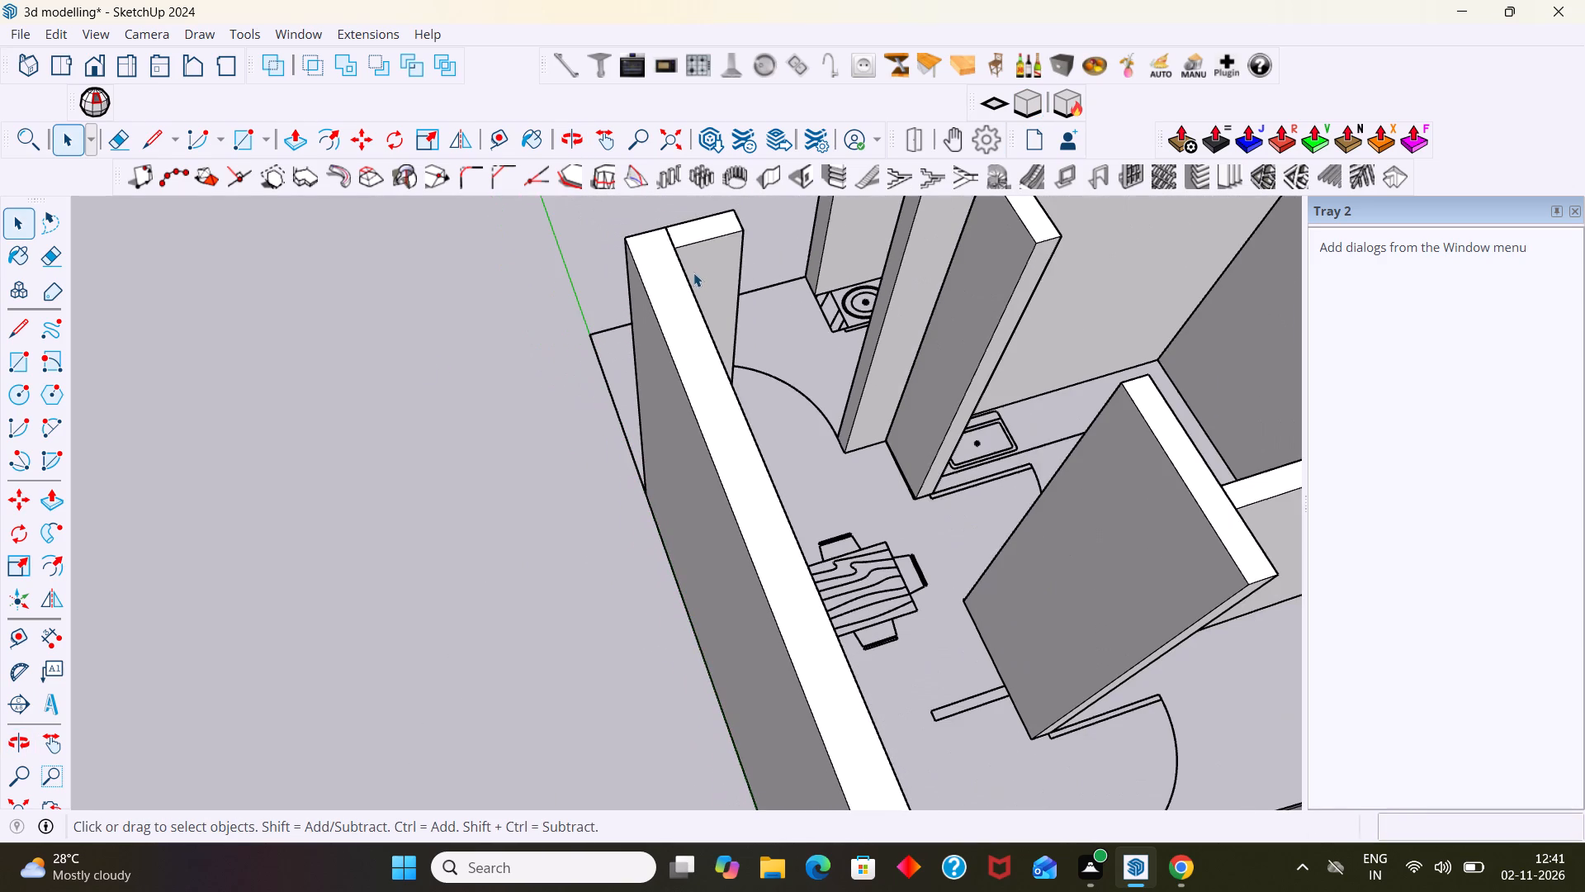
scroll(693, 273, down, 4)
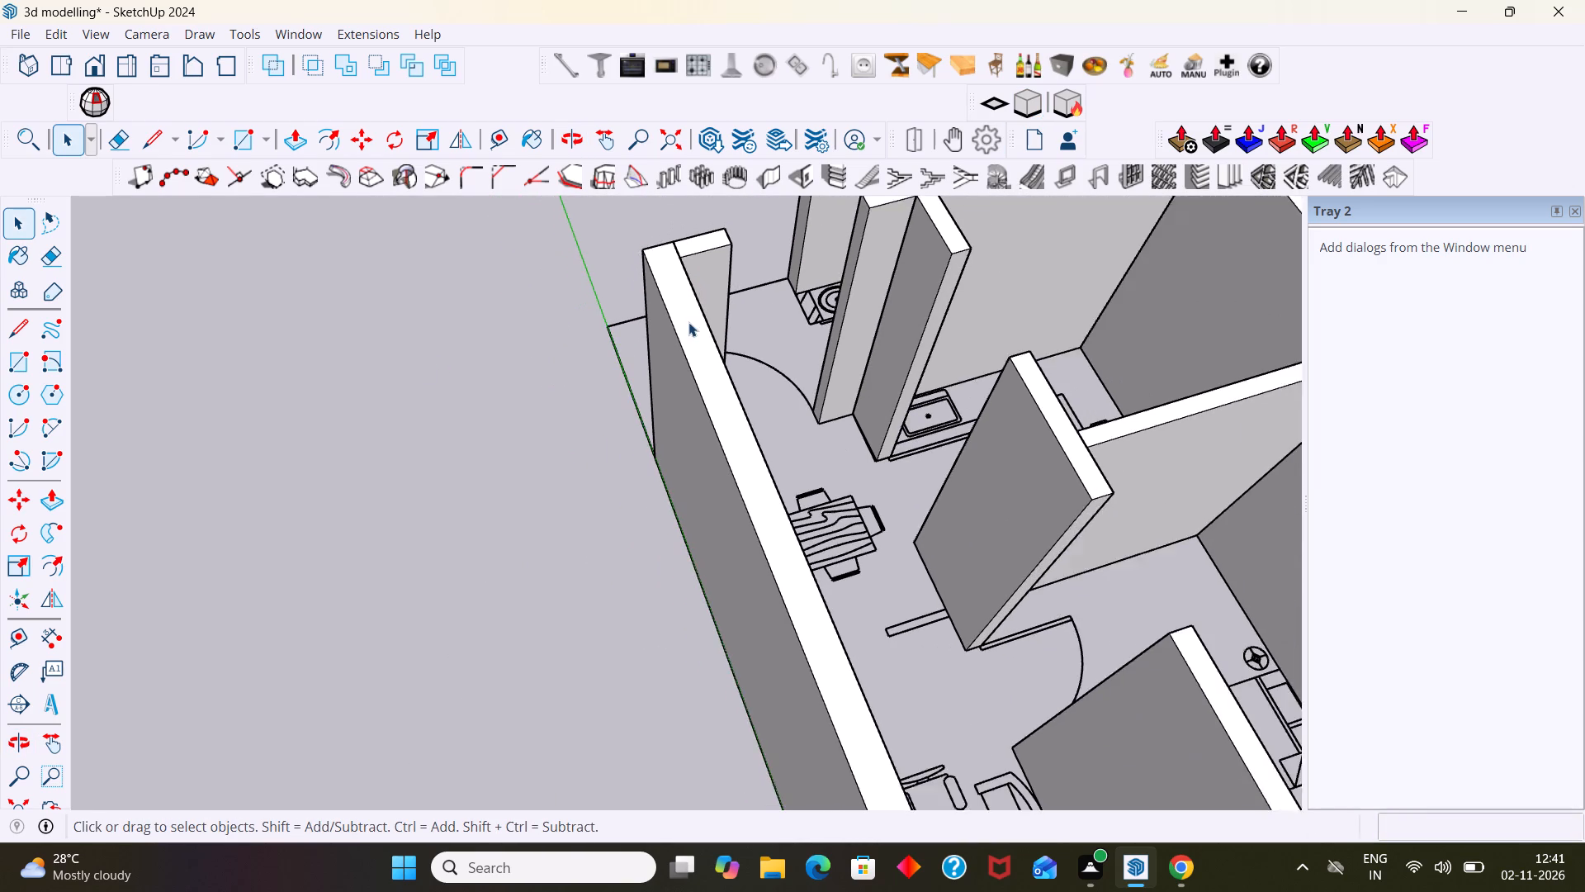
scroll(688, 322, down, 1)
shift+middle_drag(802, 377, 697, 566)
scroll(687, 523, down, 7)
middle_drag(703, 536, 972, 535)
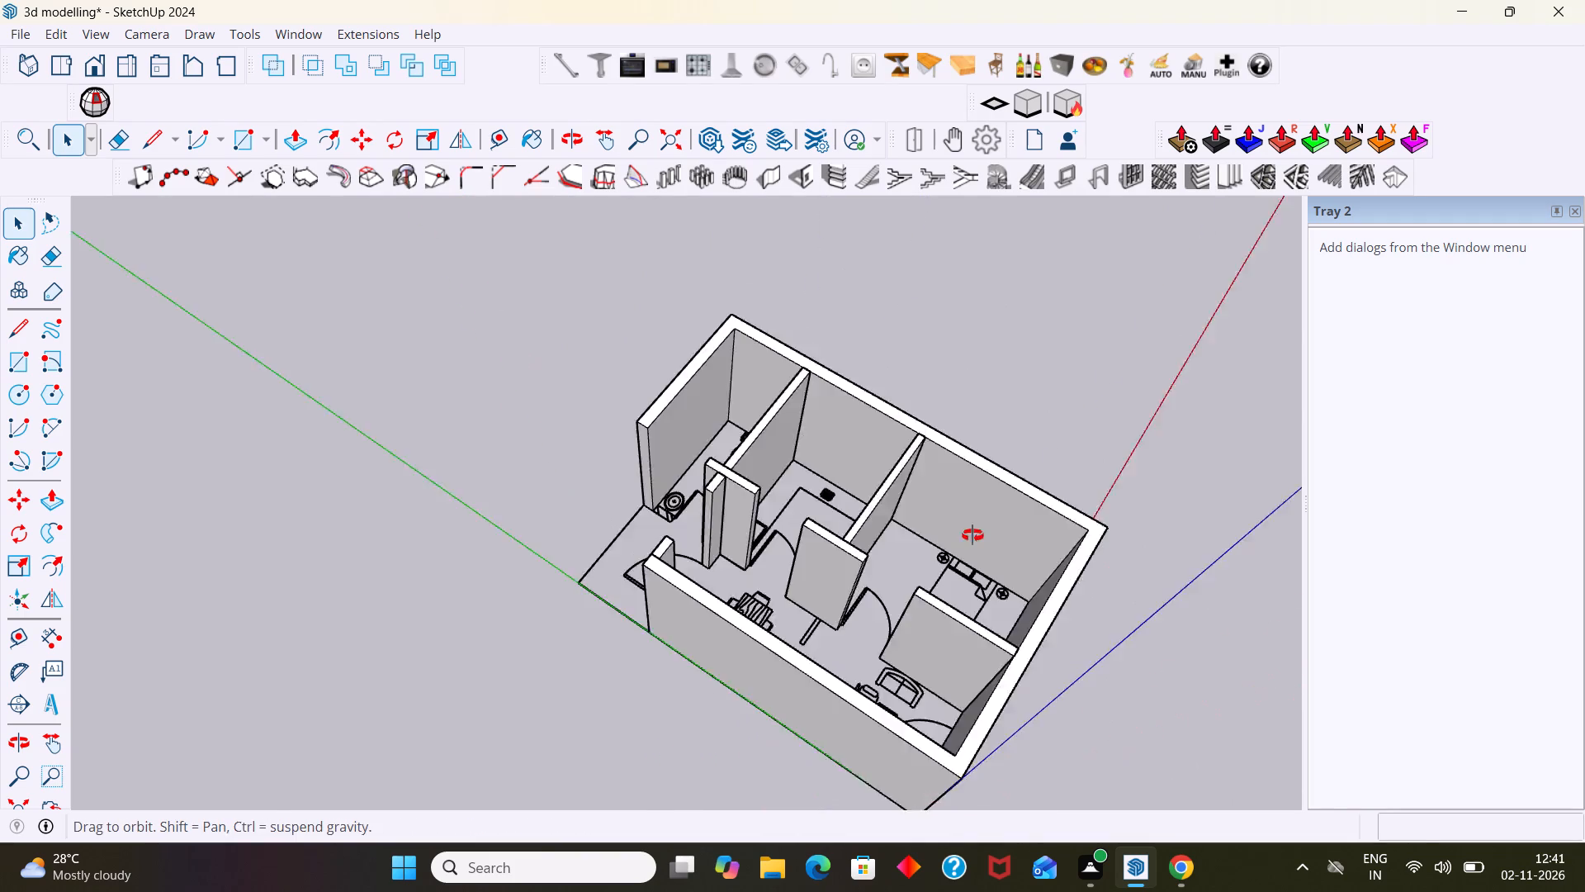
middle_drag(972, 535, 1116, 539)
scroll(701, 525, up, 12)
scroll(691, 512, down, 2)
middle_drag(707, 515, 892, 477)
scroll(561, 541, up, 4)
middle_drag(642, 553, 588, 640)
scroll(594, 577, up, 3)
middle_drag(606, 579, 513, 629)
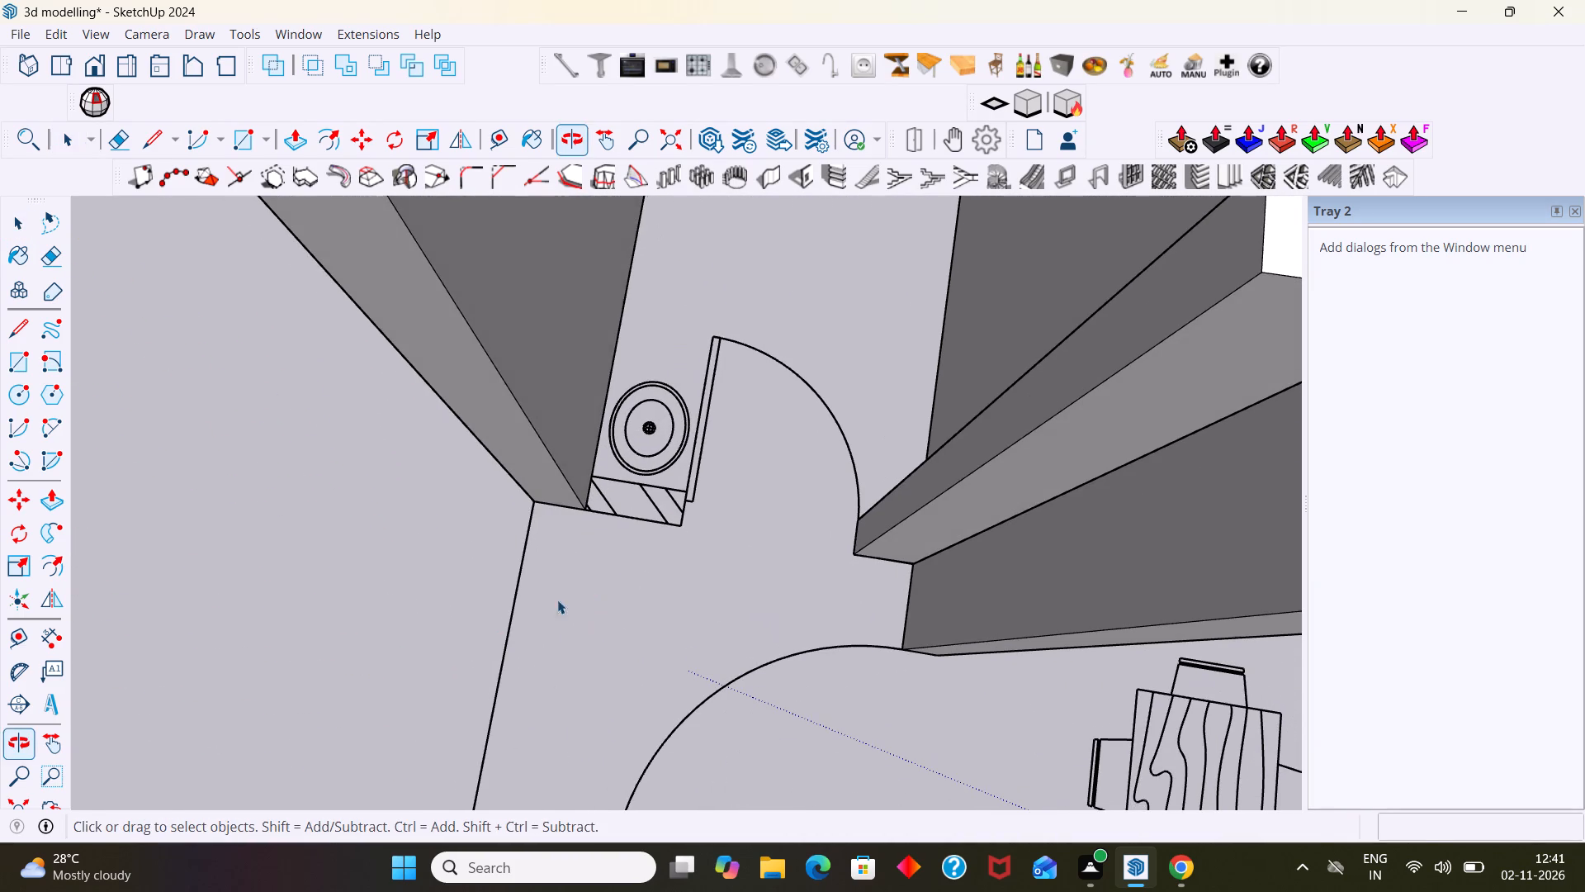
key(r)
click(598, 480)
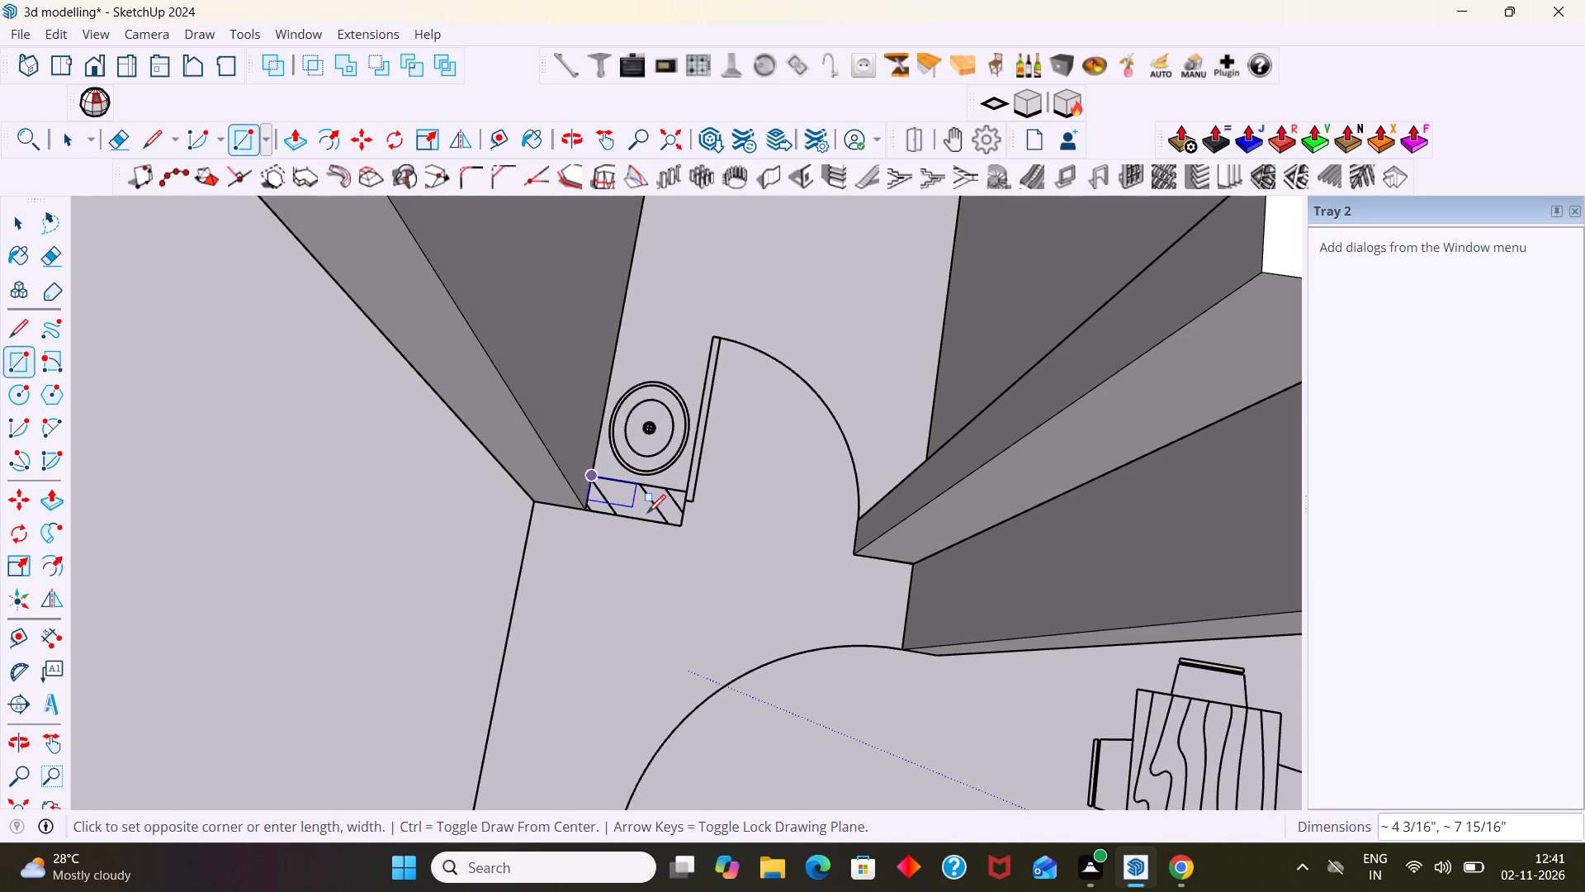
click(678, 527)
key(space)
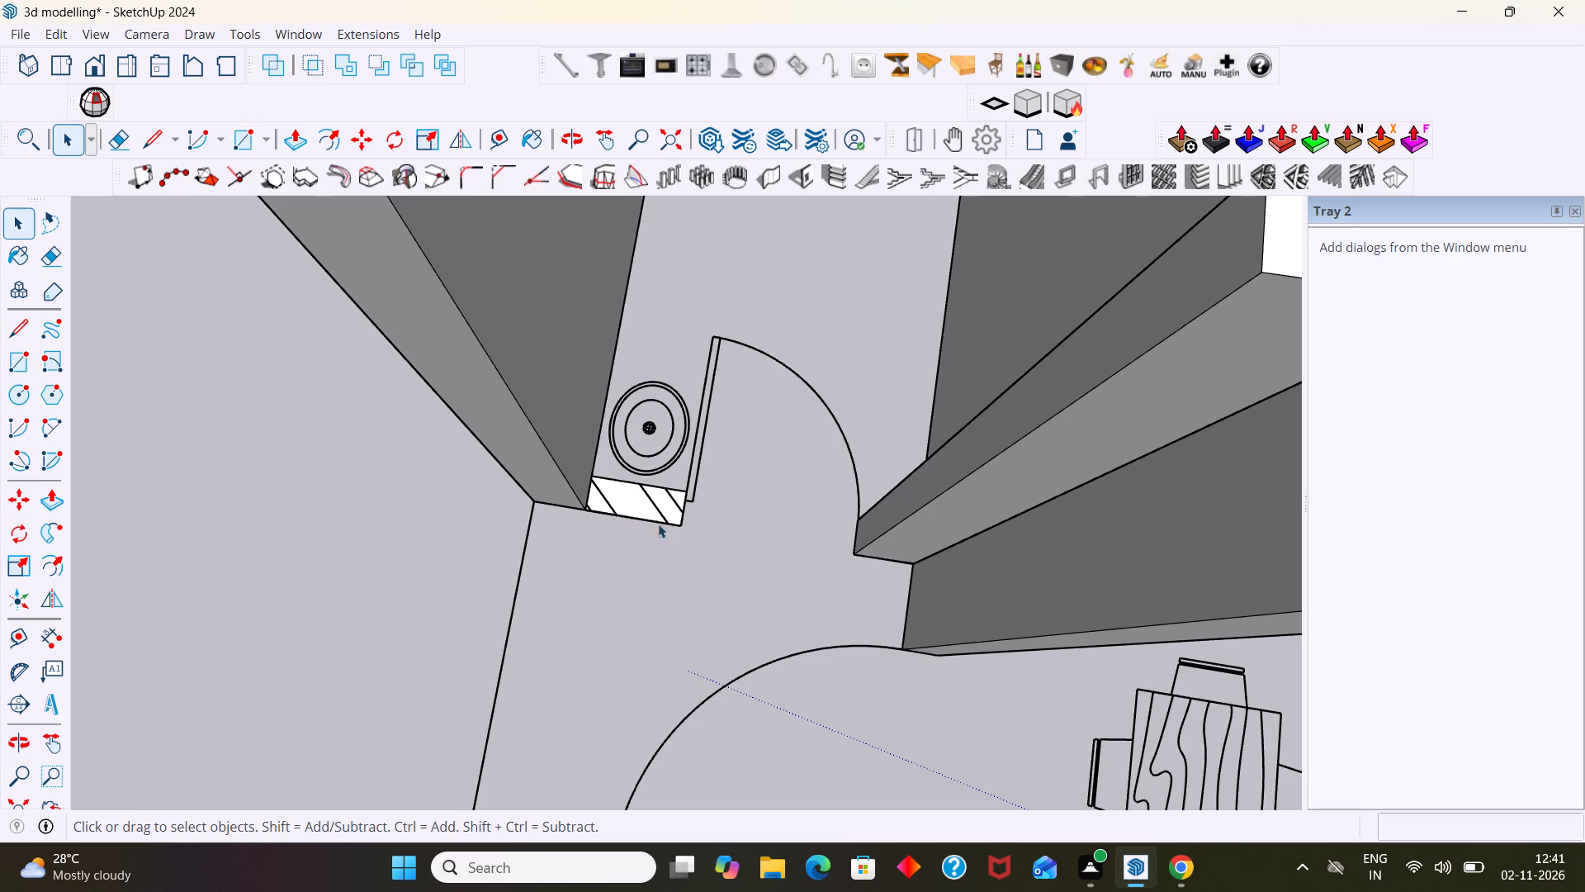
Extrude the bathroom door stub's face to a height of 10'.
click(636, 504)
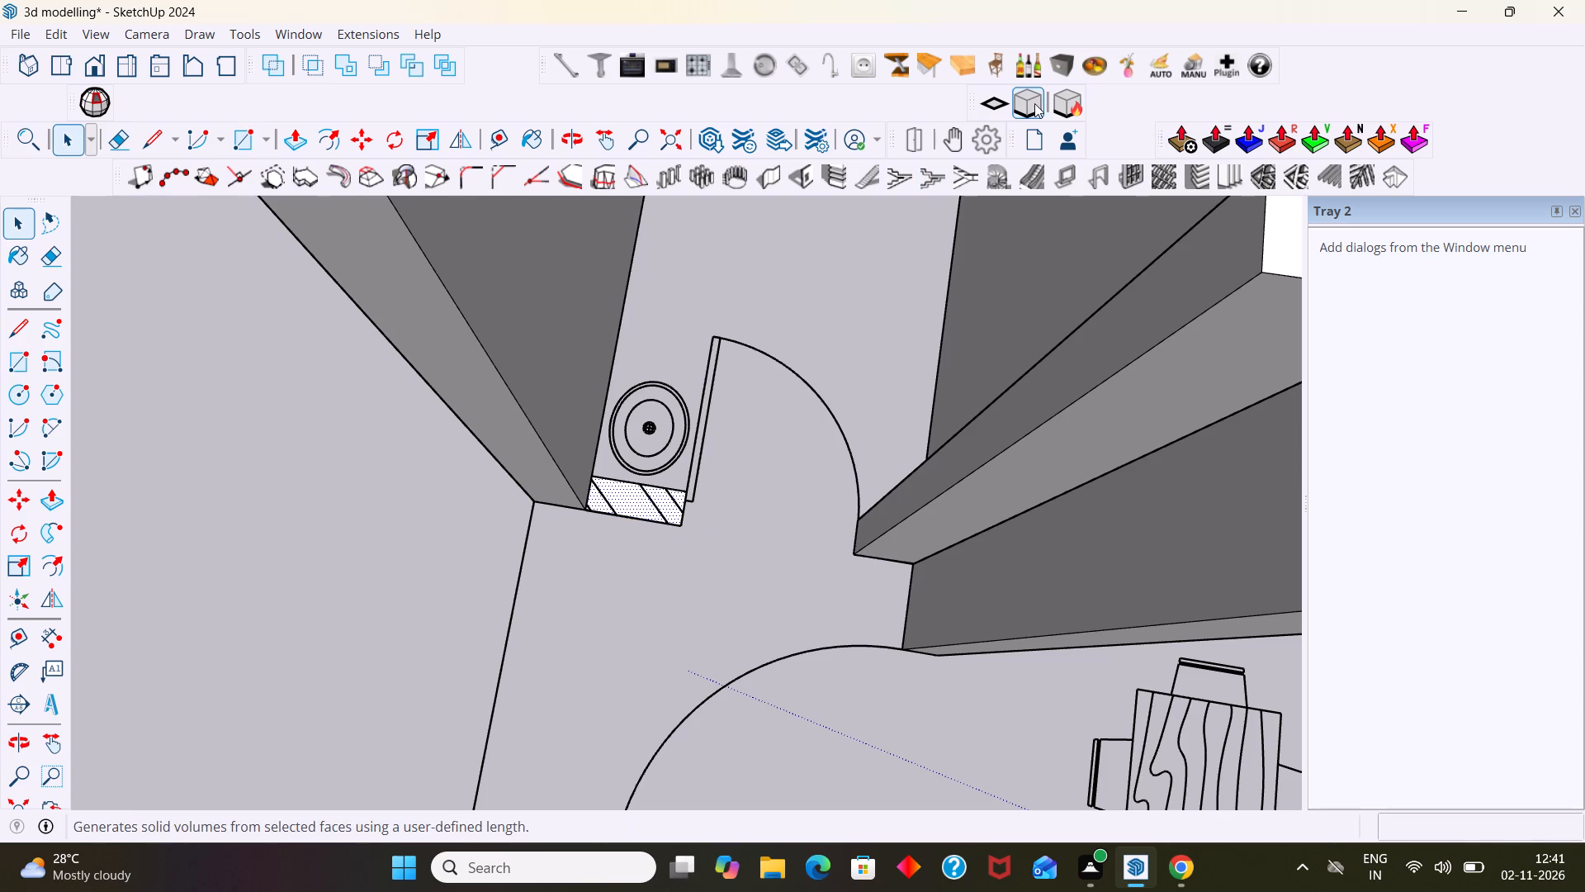
click(1036, 102)
scroll(804, 296, down, 10)
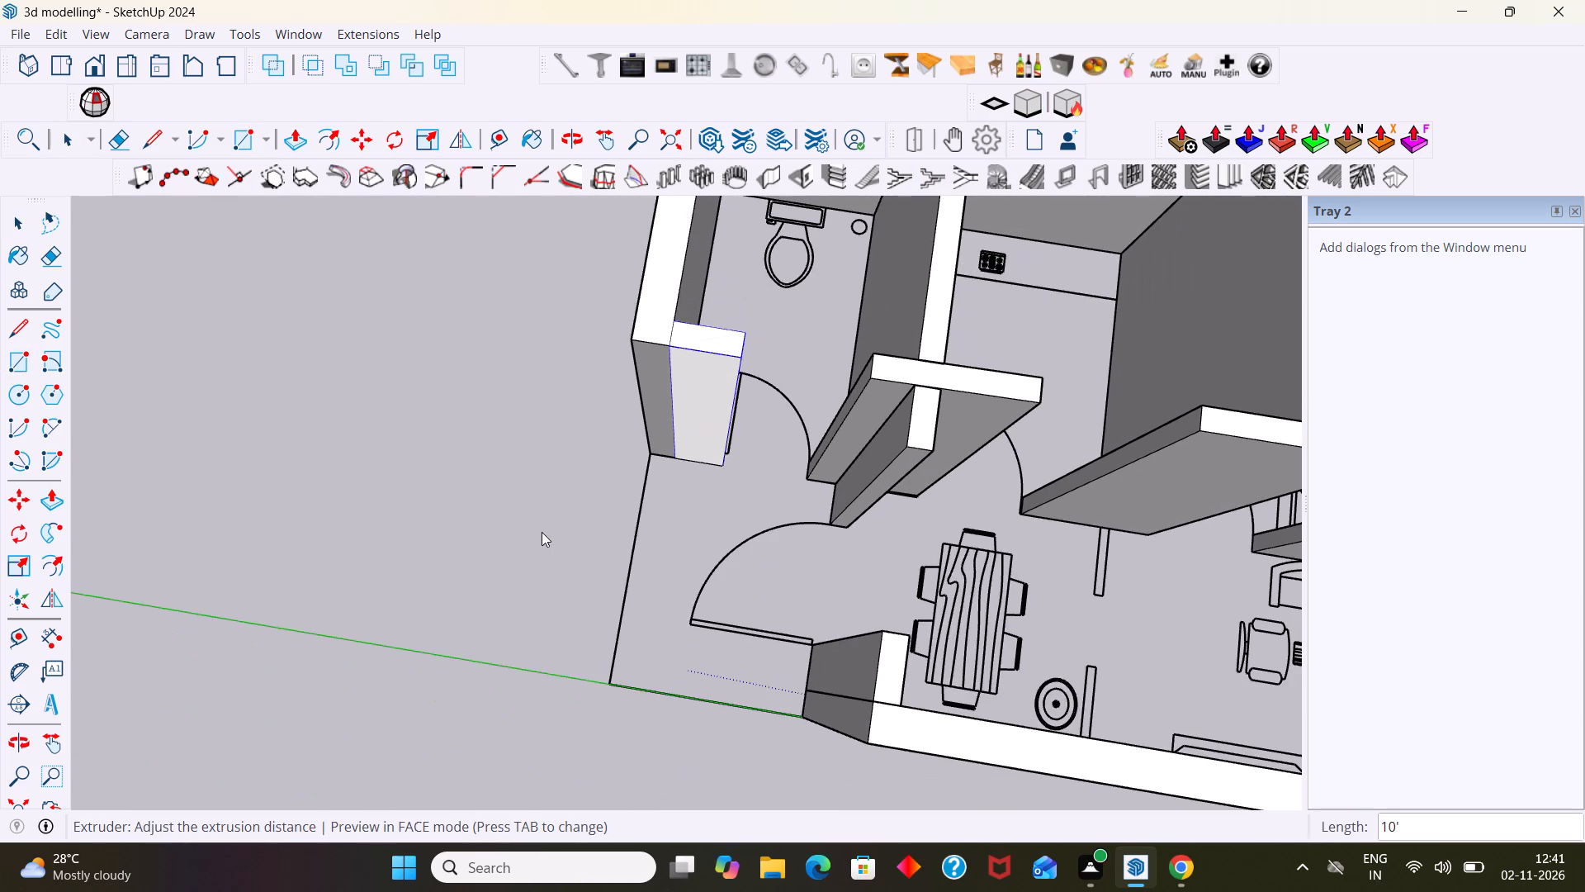
click(542, 532)
click(563, 497)
scroll(570, 443, up, 2)
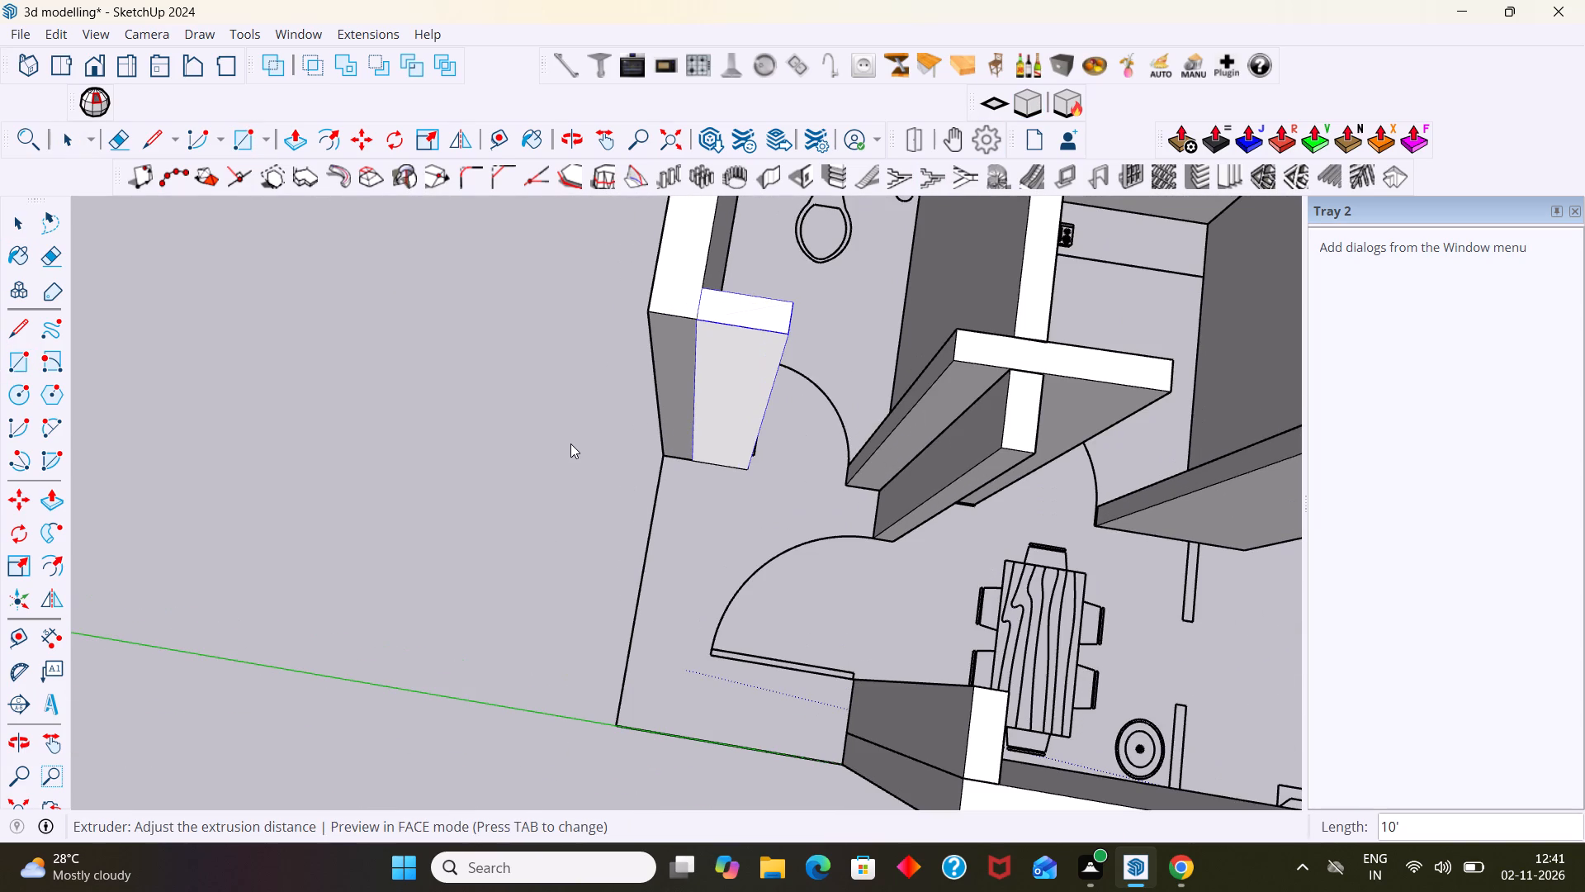
key(Return)
click(512, 468)
Inspect the junction of the outer wall and the bathroom door stub, selecting each in turn, and clear the selection.
scroll(556, 457, down, 5)
scroll(643, 448, up, 2)
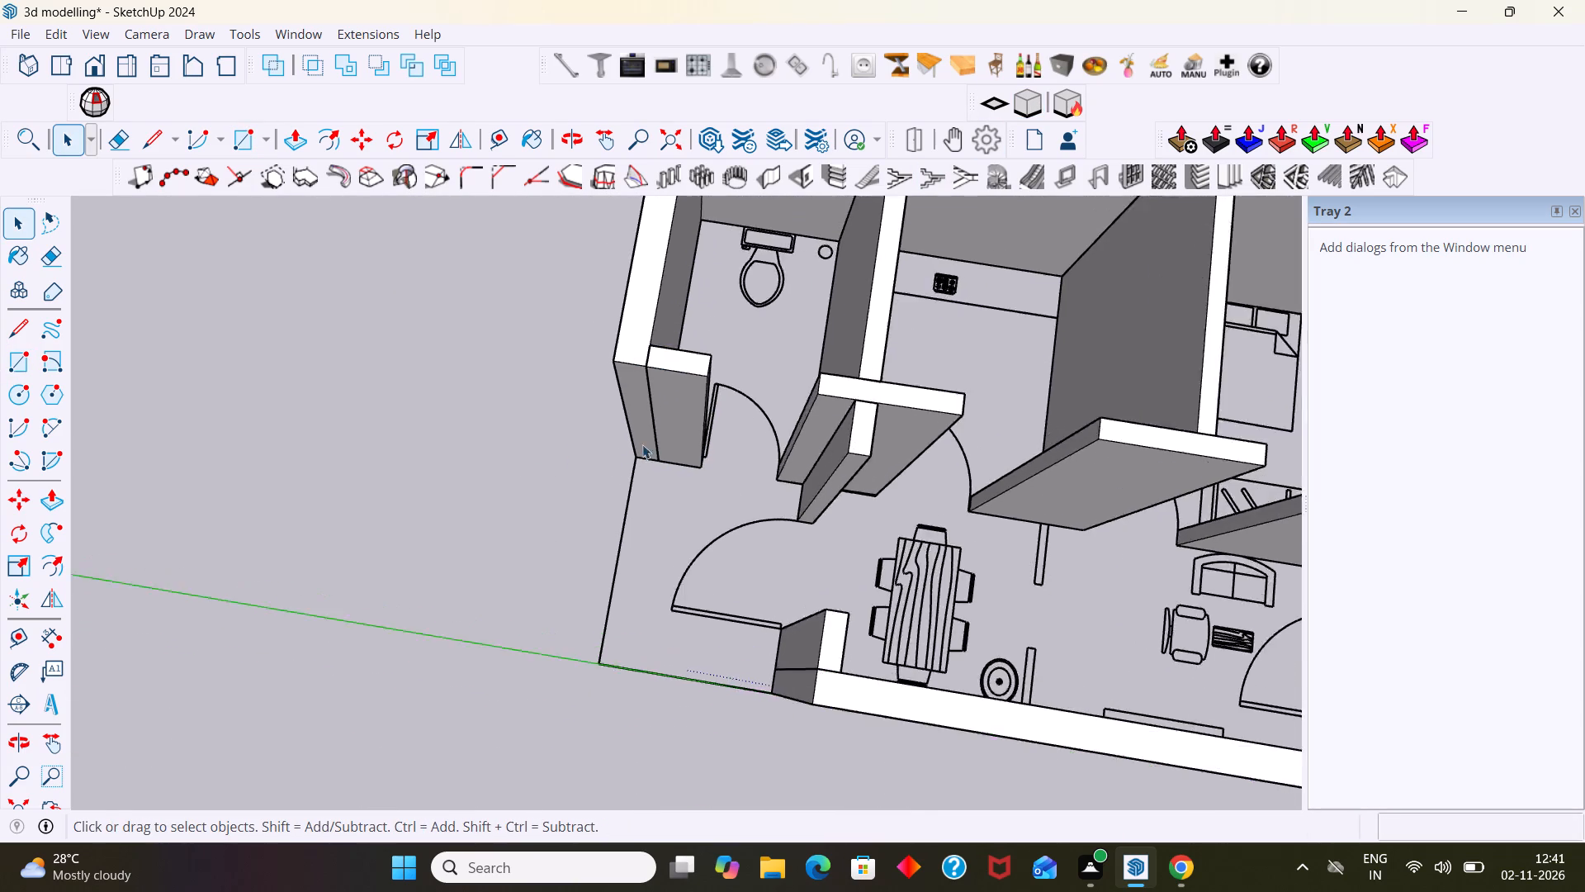
scroll(642, 444, up, 6)
middle_drag(672, 440, 725, 380)
scroll(597, 433, down, 6)
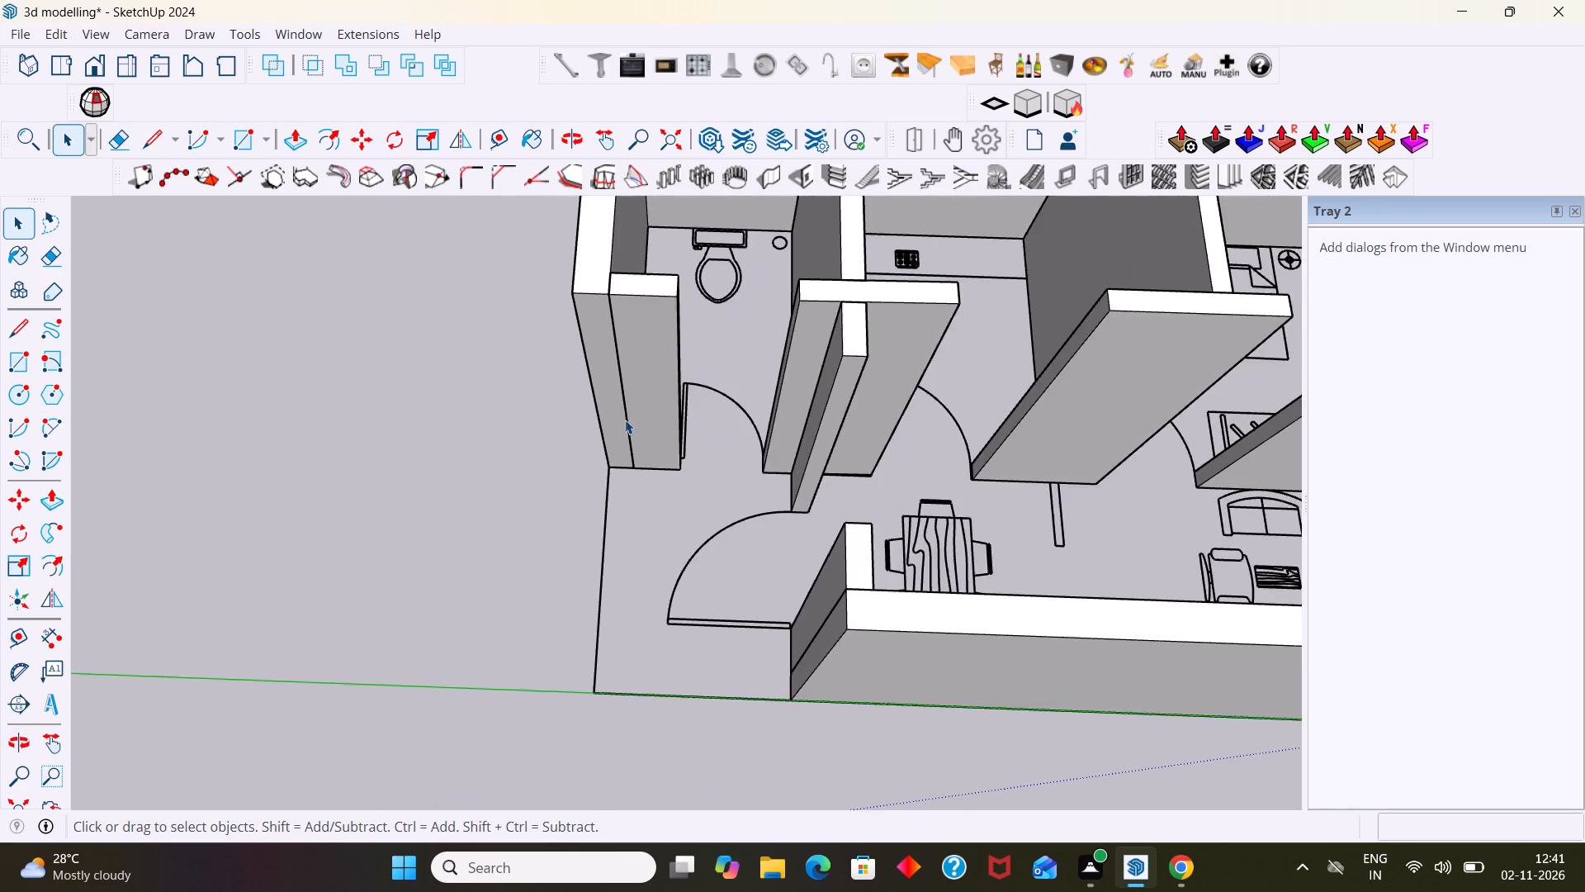
scroll(625, 420, down, 3)
click(596, 333)
double_click(605, 332)
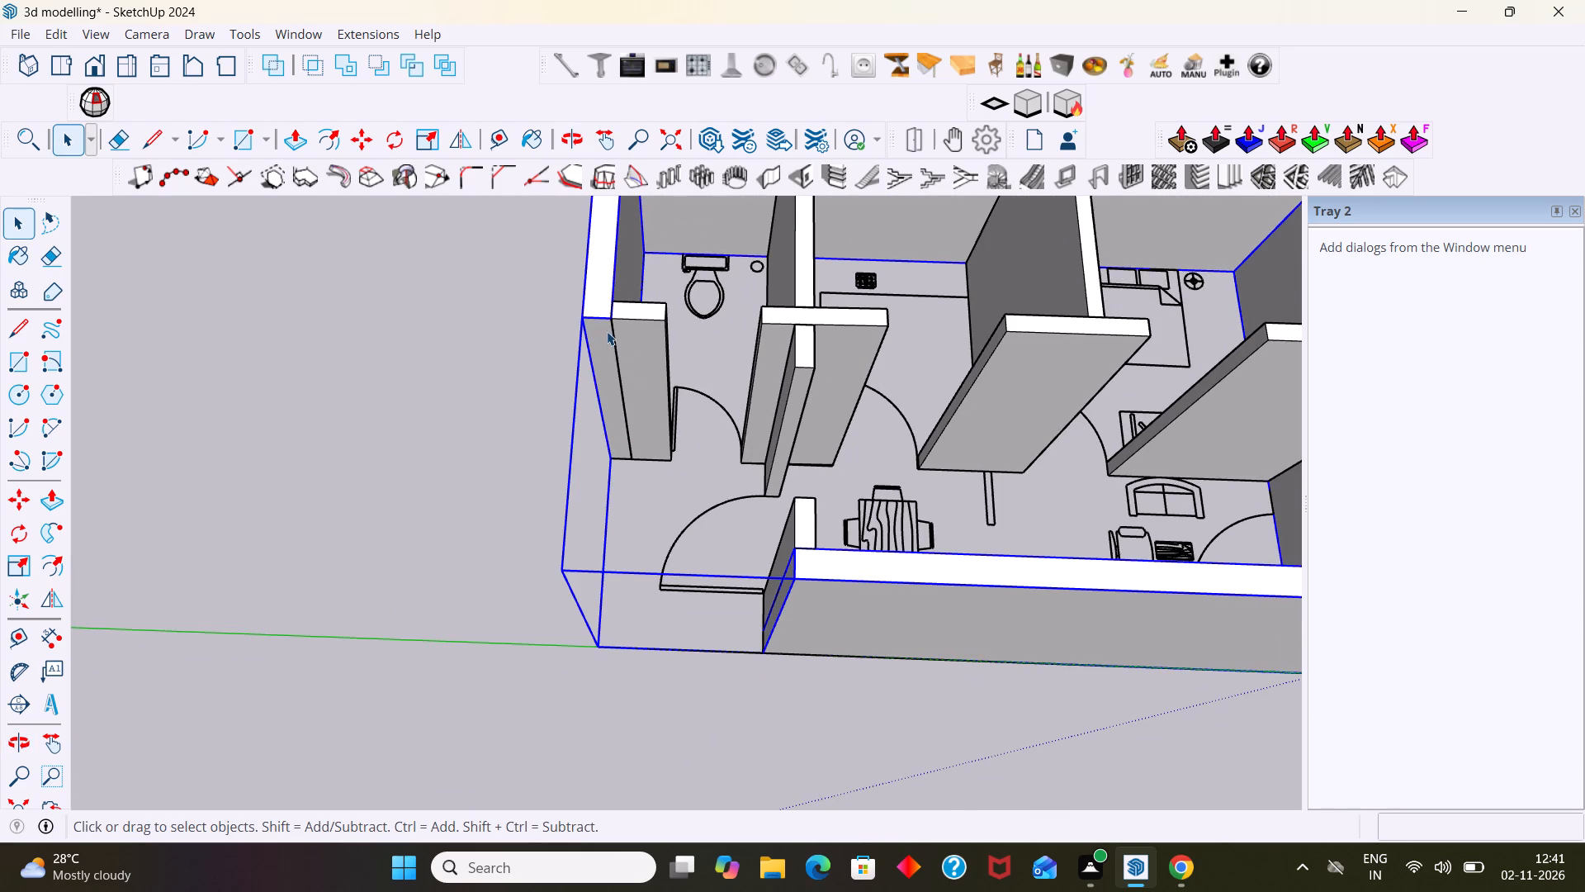
click(627, 349)
scroll(654, 355, down, 10)
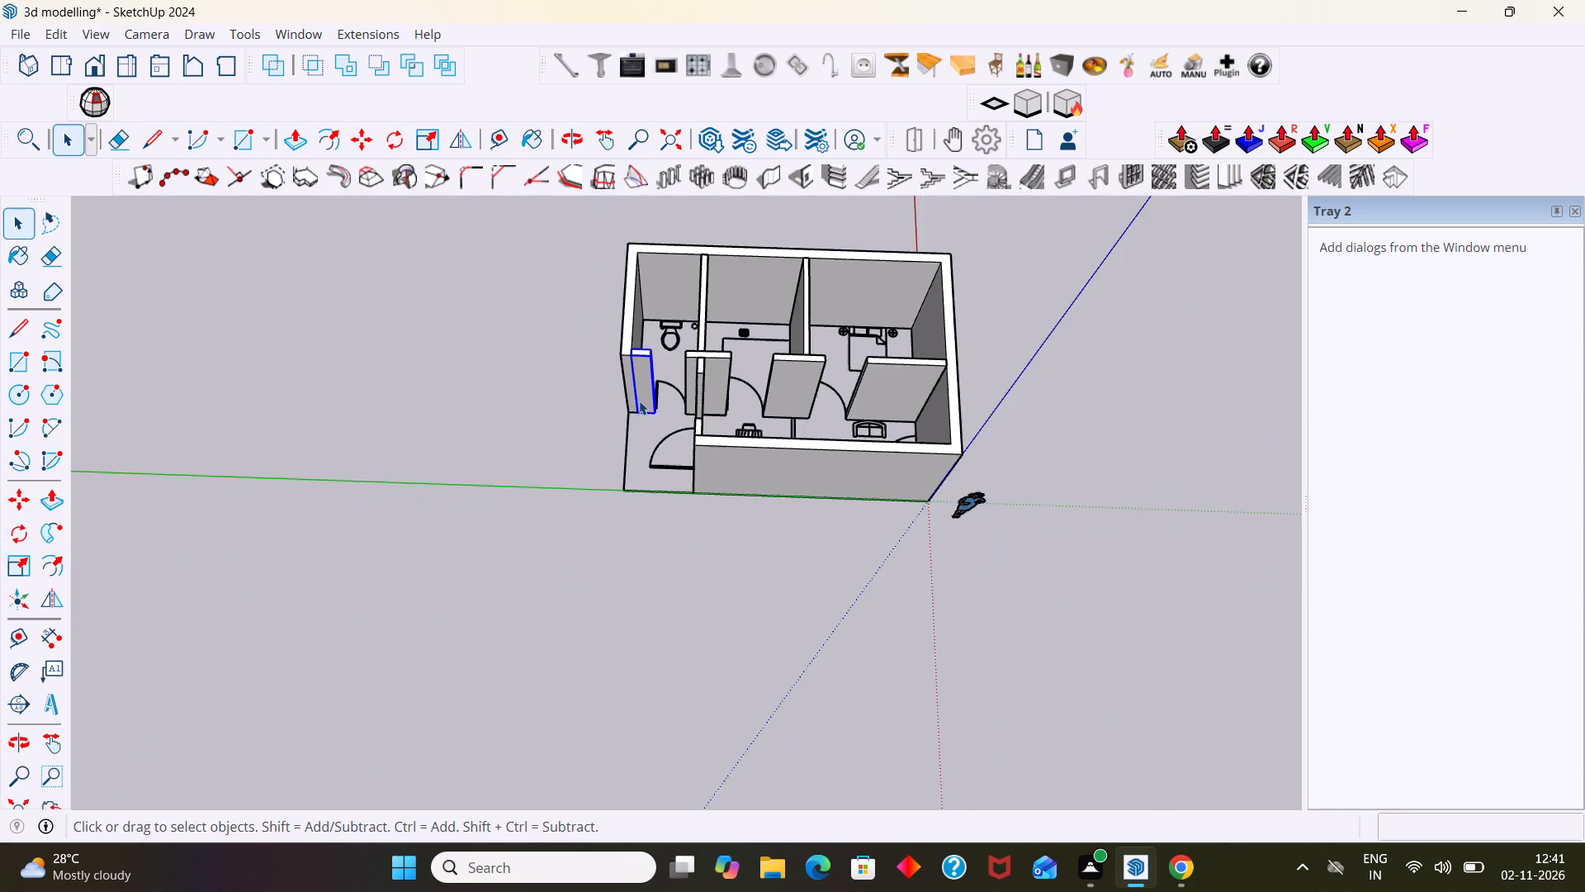
scroll(639, 401, down, 3)
click(1025, 327)
Examine the raised walls from several sides and above, including the partition ends, door openings and kitchen area.
scroll(625, 410, up, 9)
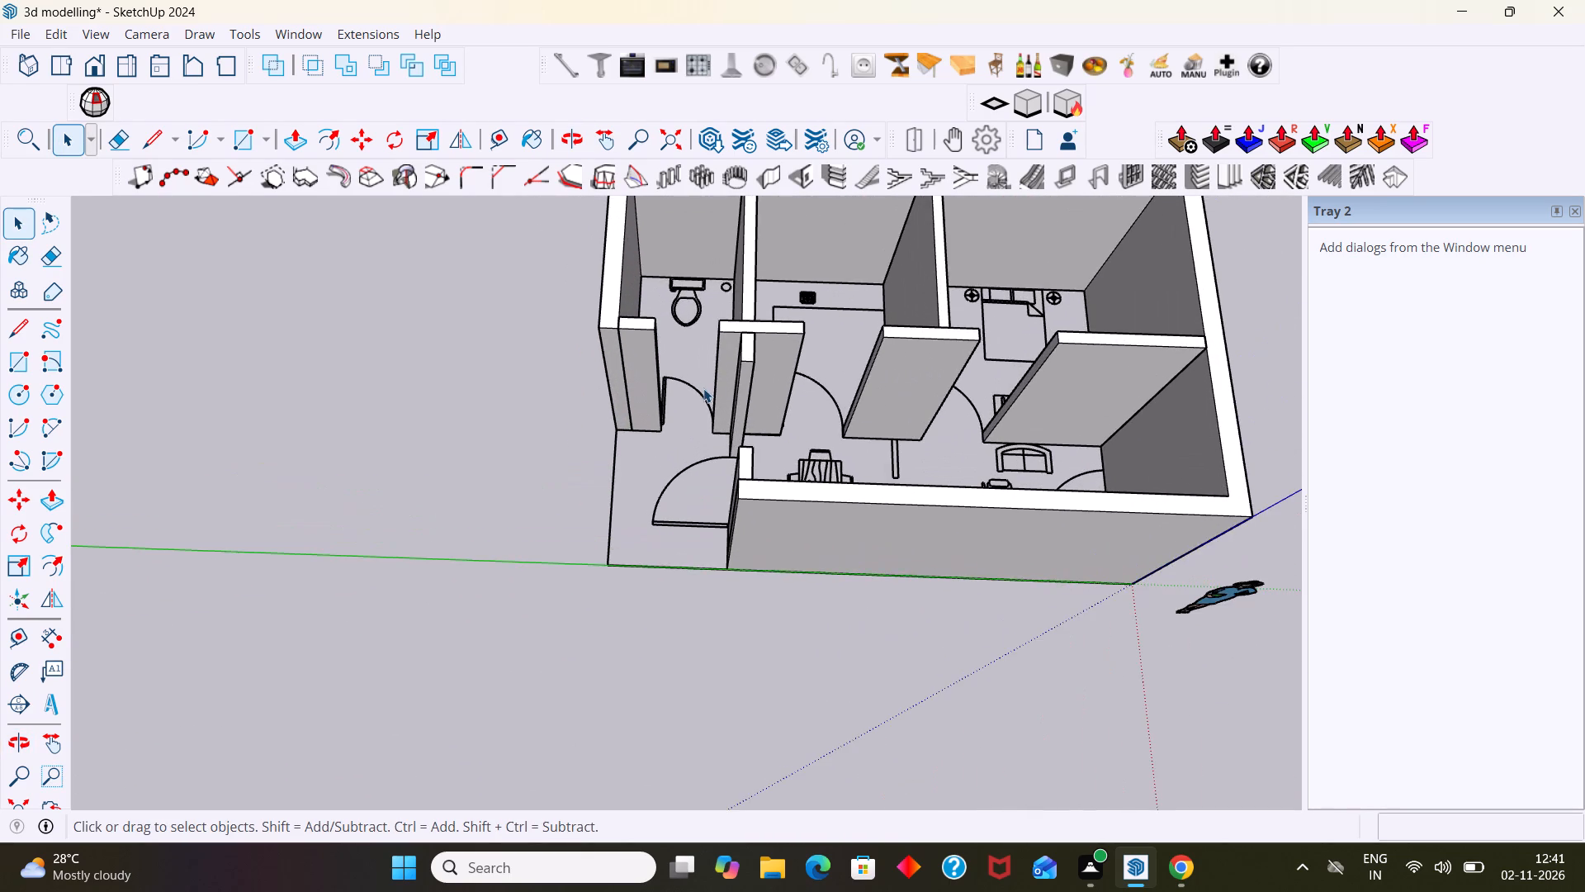
shift+middle_drag(703, 388, 564, 391)
scroll(513, 394, down, 4)
scroll(519, 391, up, 6)
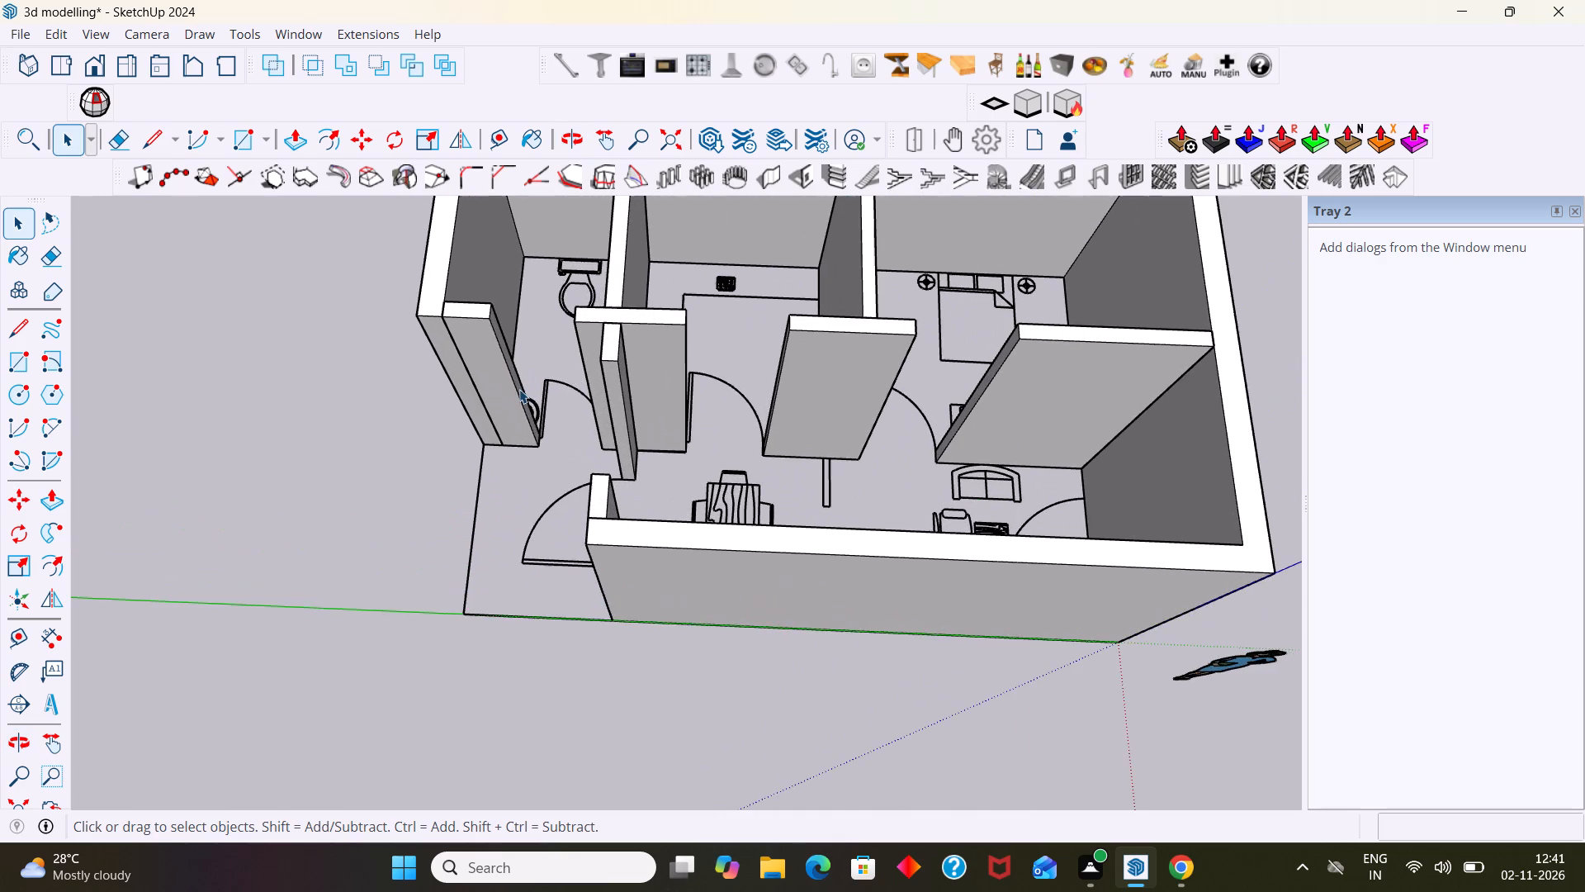
middle_drag(526, 385, 953, 321)
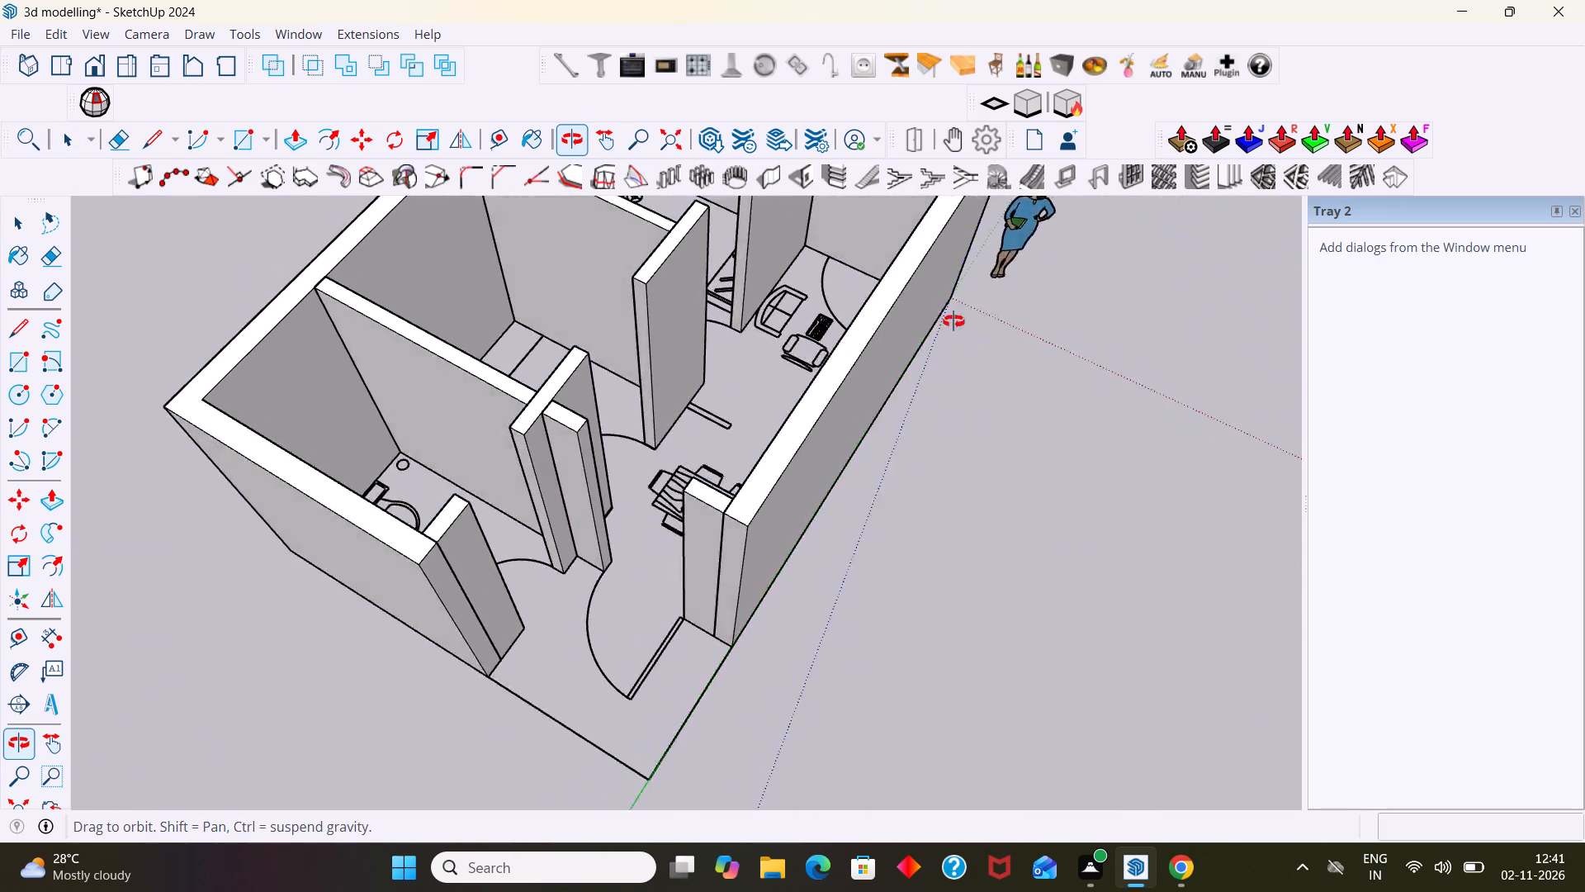
middle_drag(953, 321, 684, 358)
scroll(714, 352, down, 9)
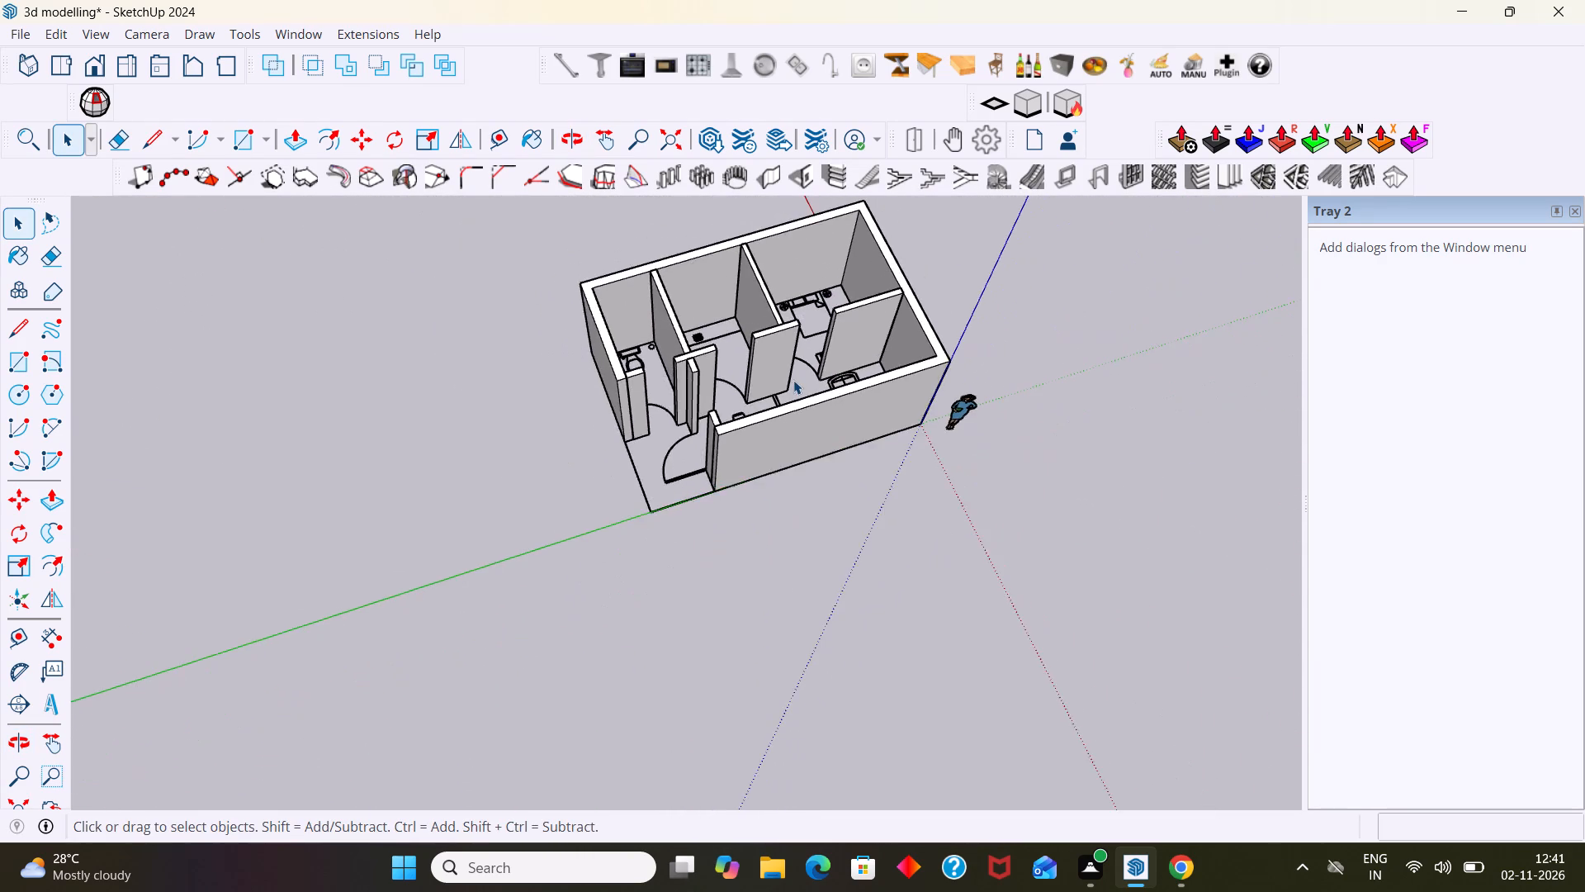
shift+middle_drag(793, 380, 590, 427)
scroll(635, 415, down, 7)
scroll(616, 404, up, 16)
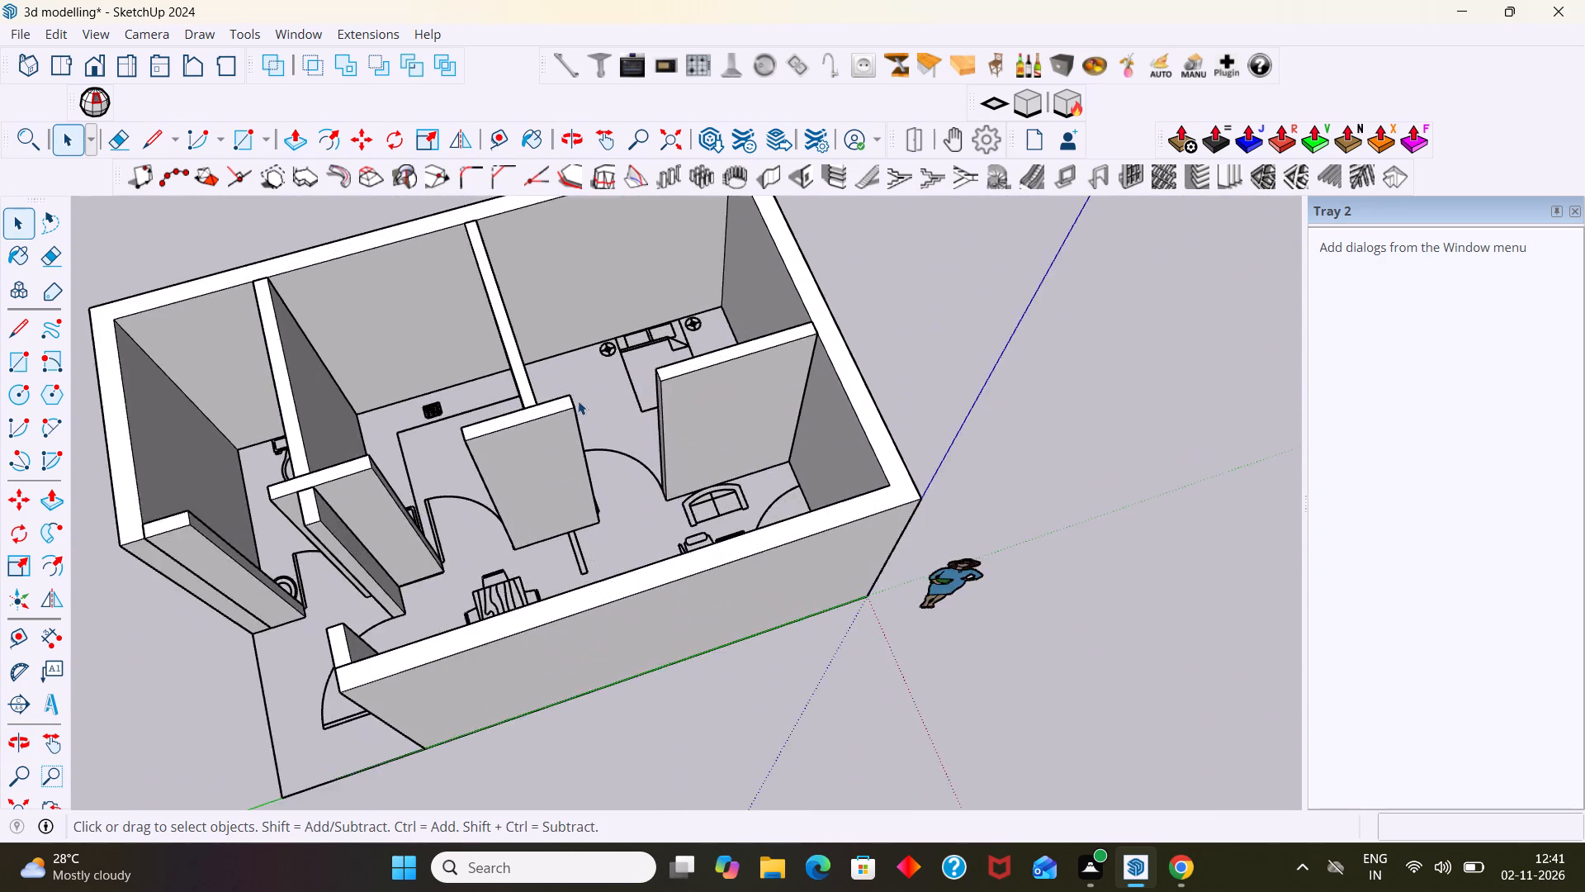
scroll(578, 401, up, 1)
middle_drag(582, 418, 613, 299)
scroll(455, 463, down, 5)
scroll(282, 519, up, 4)
middle_drag(290, 514, 518, 472)
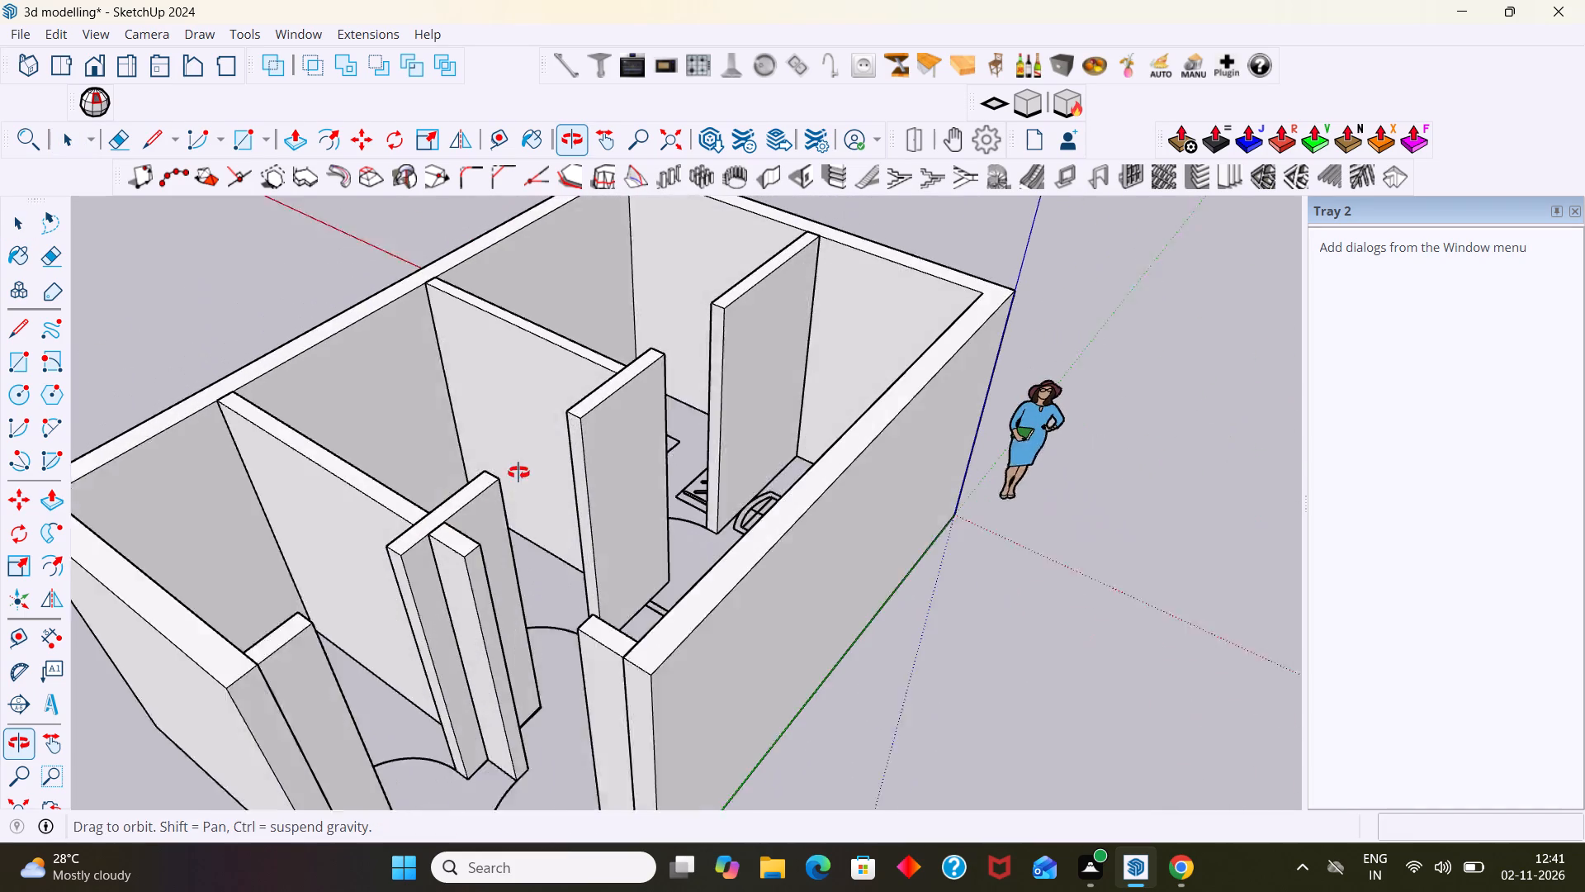
middle_drag(518, 472, 523, 472)
middle_drag(402, 531, 541, 432)
scroll(464, 461, down, 5)
middle_drag(524, 559, 542, 658)
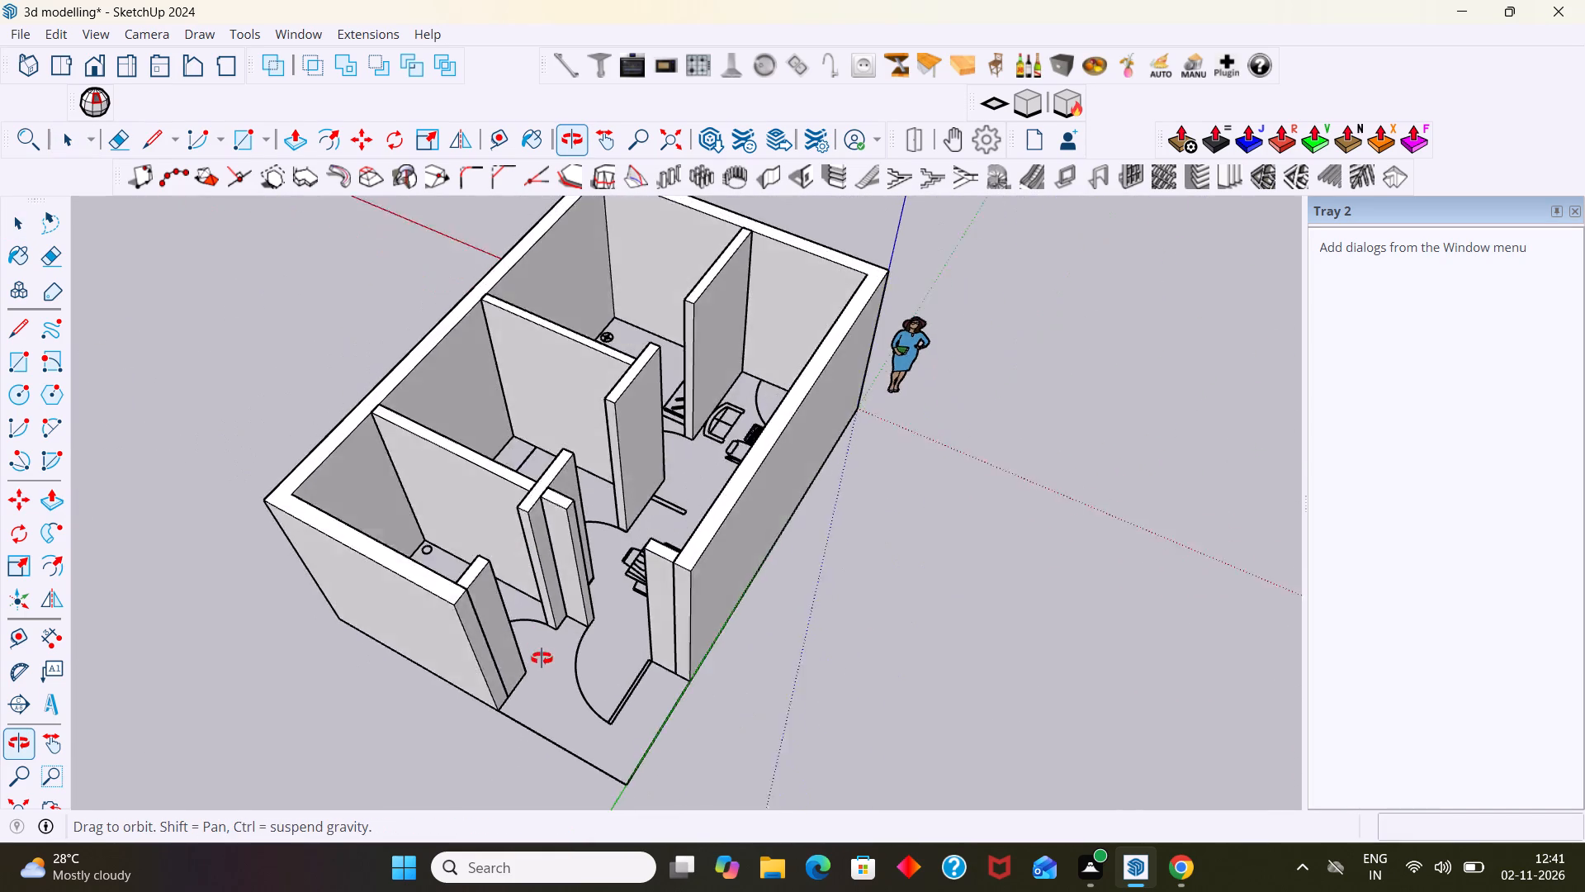
middle_drag(542, 658, 571, 595)
scroll(526, 497, up, 10)
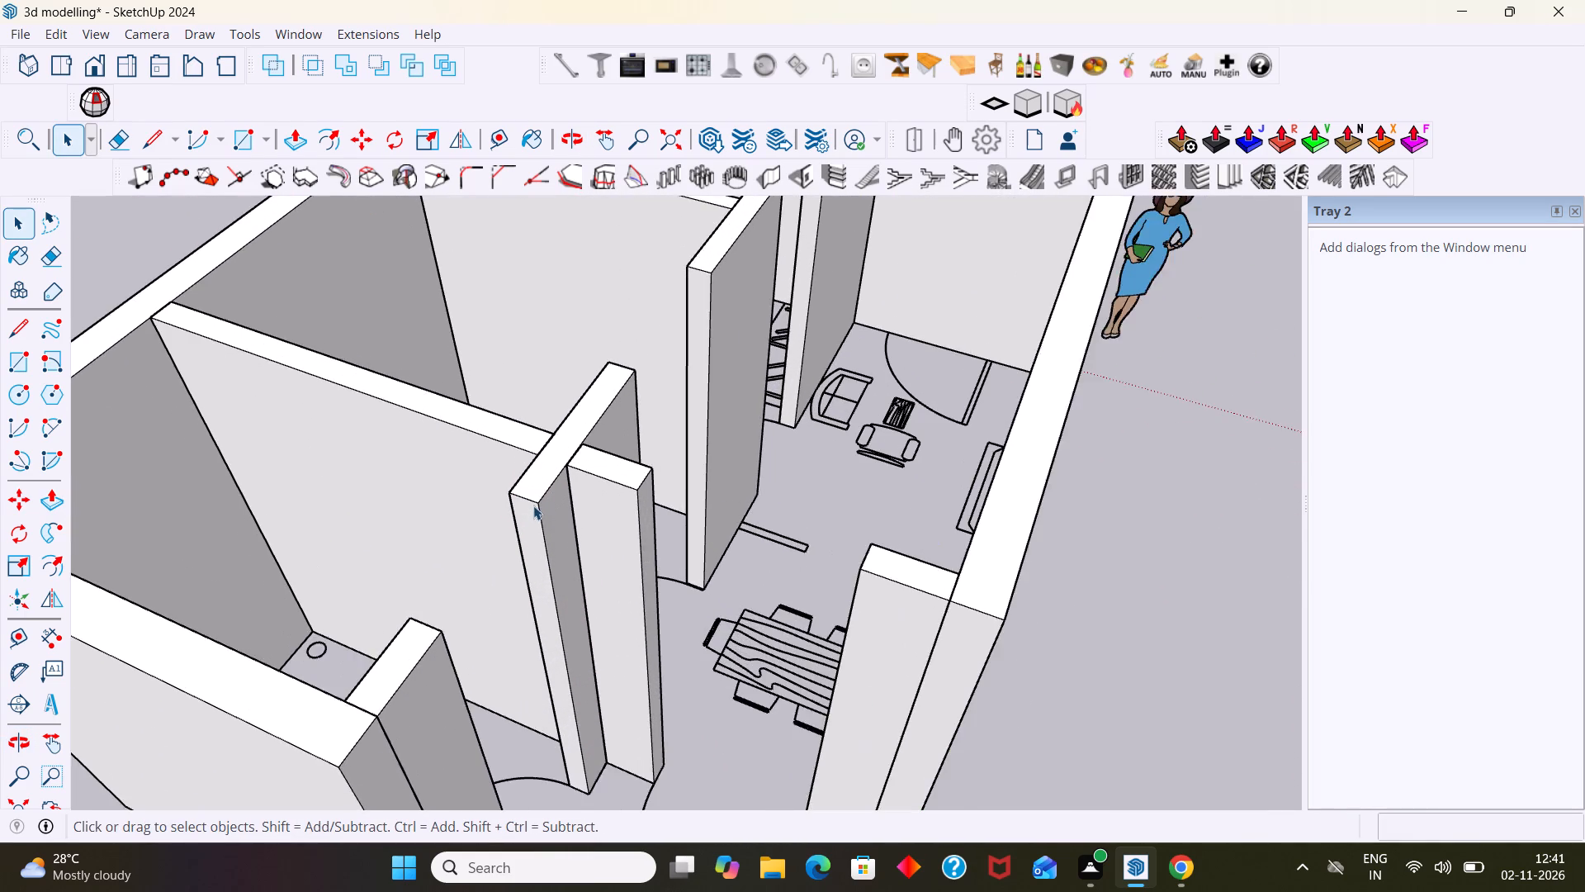
scroll(516, 519, up, 5)
scroll(535, 550, down, 7)
middle_drag(541, 583, 592, 576)
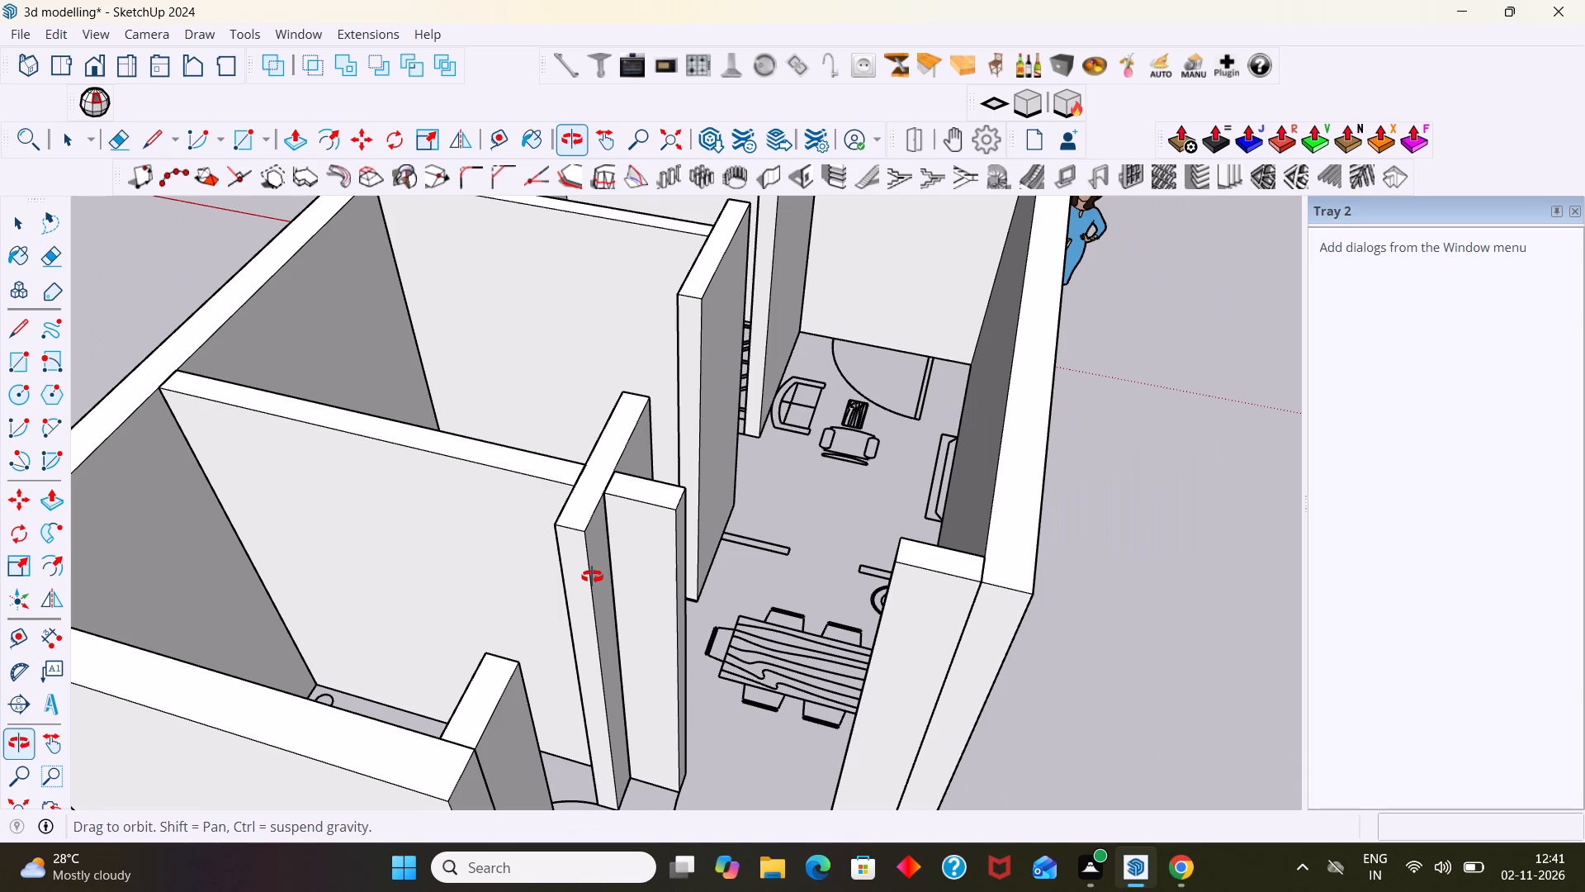
middle_drag(592, 576, 355, 649)
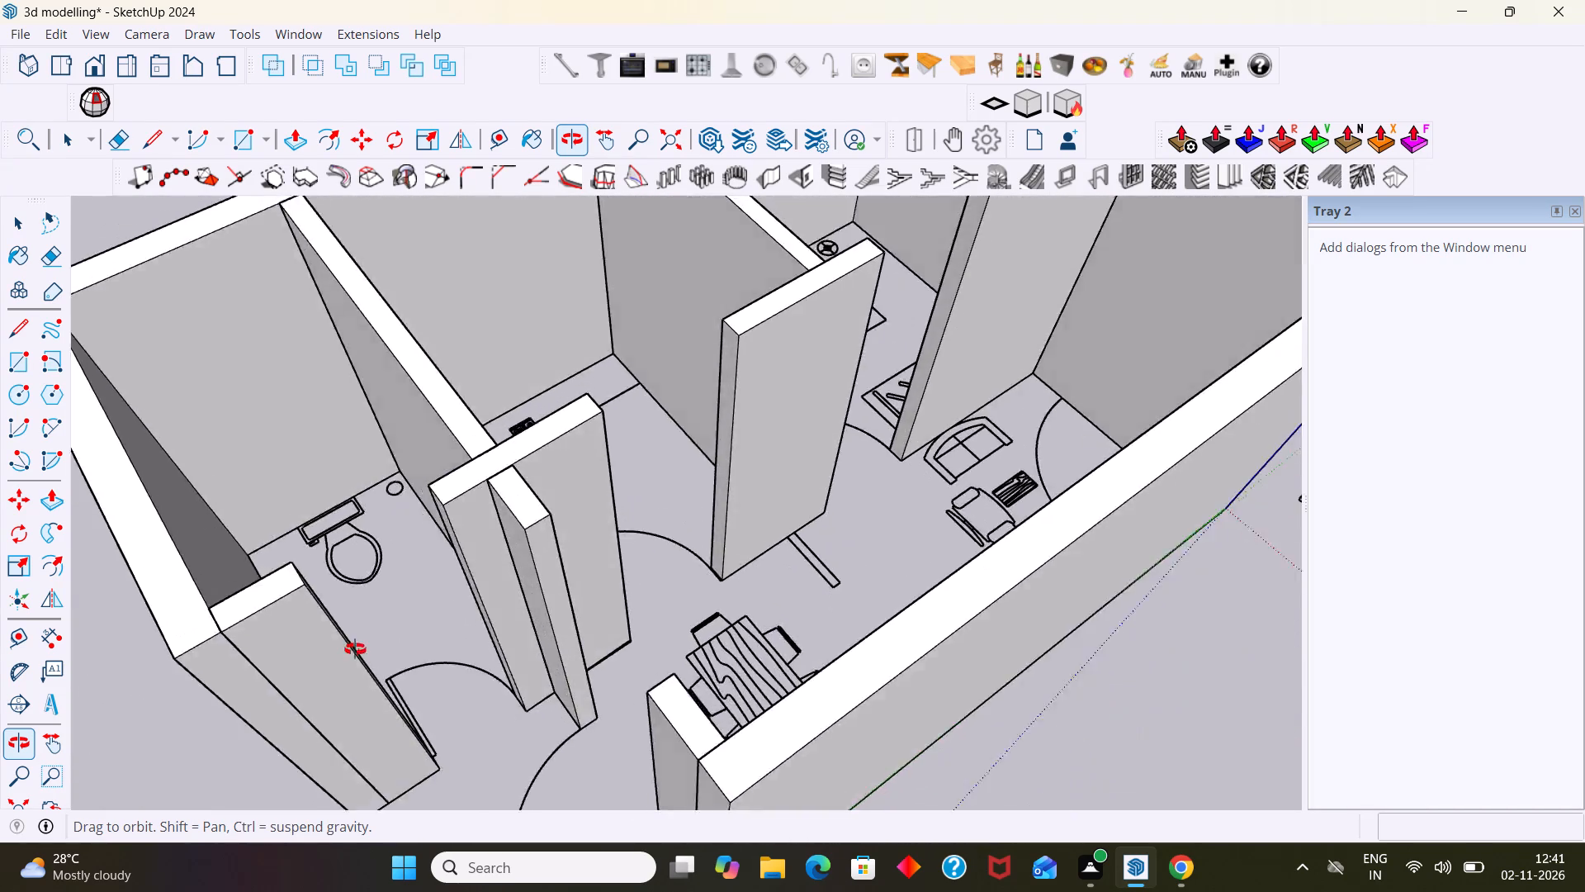
middle_drag(355, 649, 511, 641)
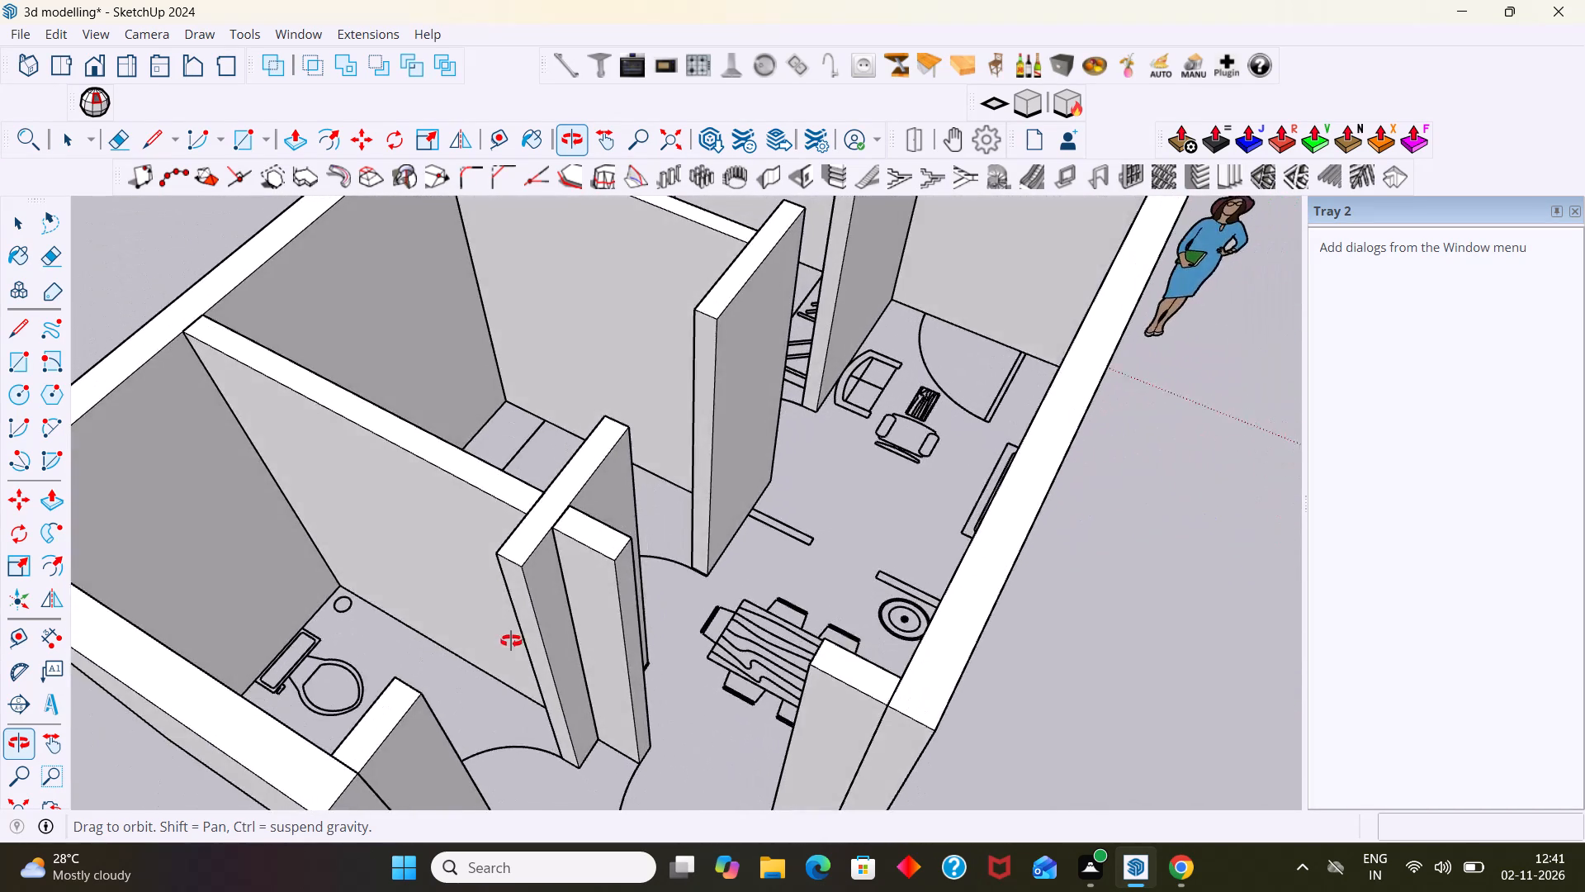
middle_drag(511, 641, 528, 624)
scroll(768, 413, up, 6)
middle_drag(561, 415, 336, 567)
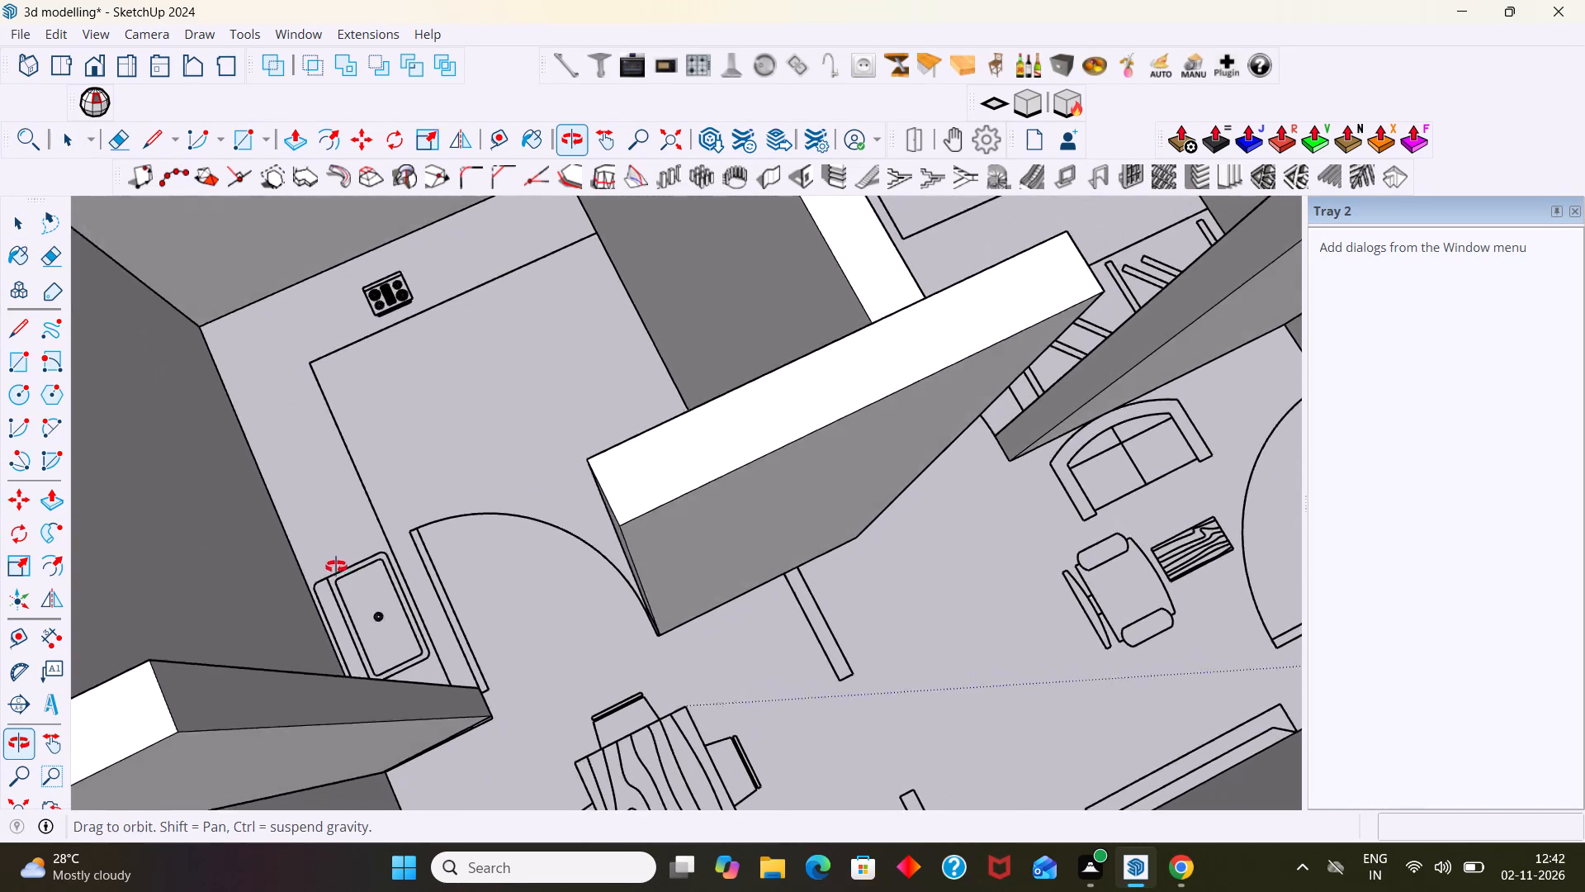
Examine the raised walls around the house, covering the bathroom and entrance door stubs, the dining area, and the living room and bedroom partitions.
middle_drag(336, 567, 380, 497)
scroll(364, 520, down, 10)
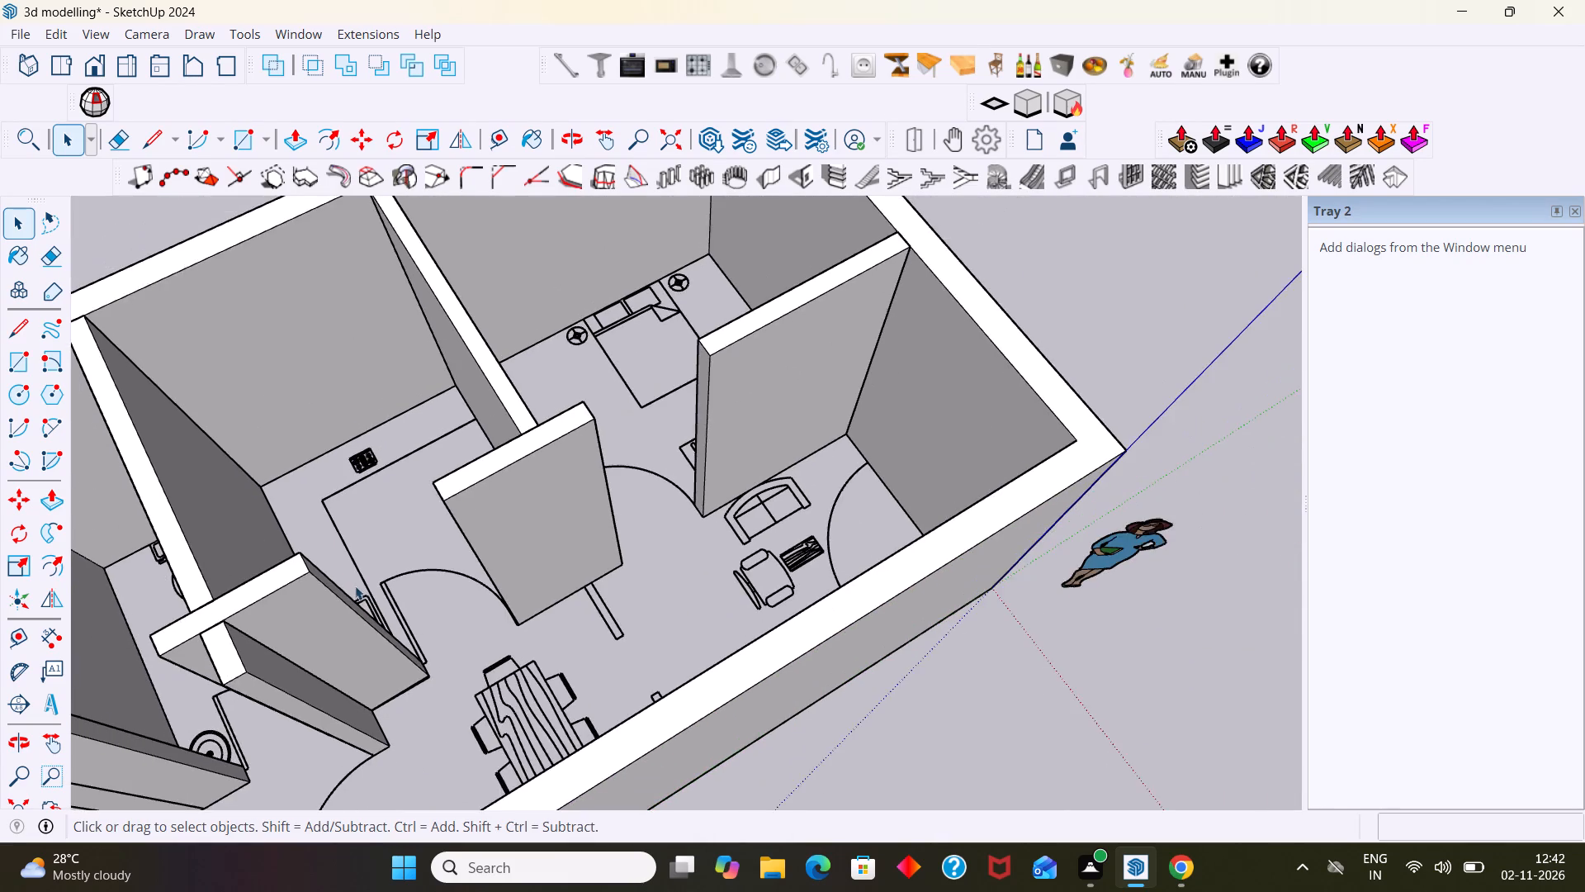
shift+middle_drag(357, 579, 549, 452)
scroll(521, 459, down, 5)
middle_drag(490, 489, 531, 474)
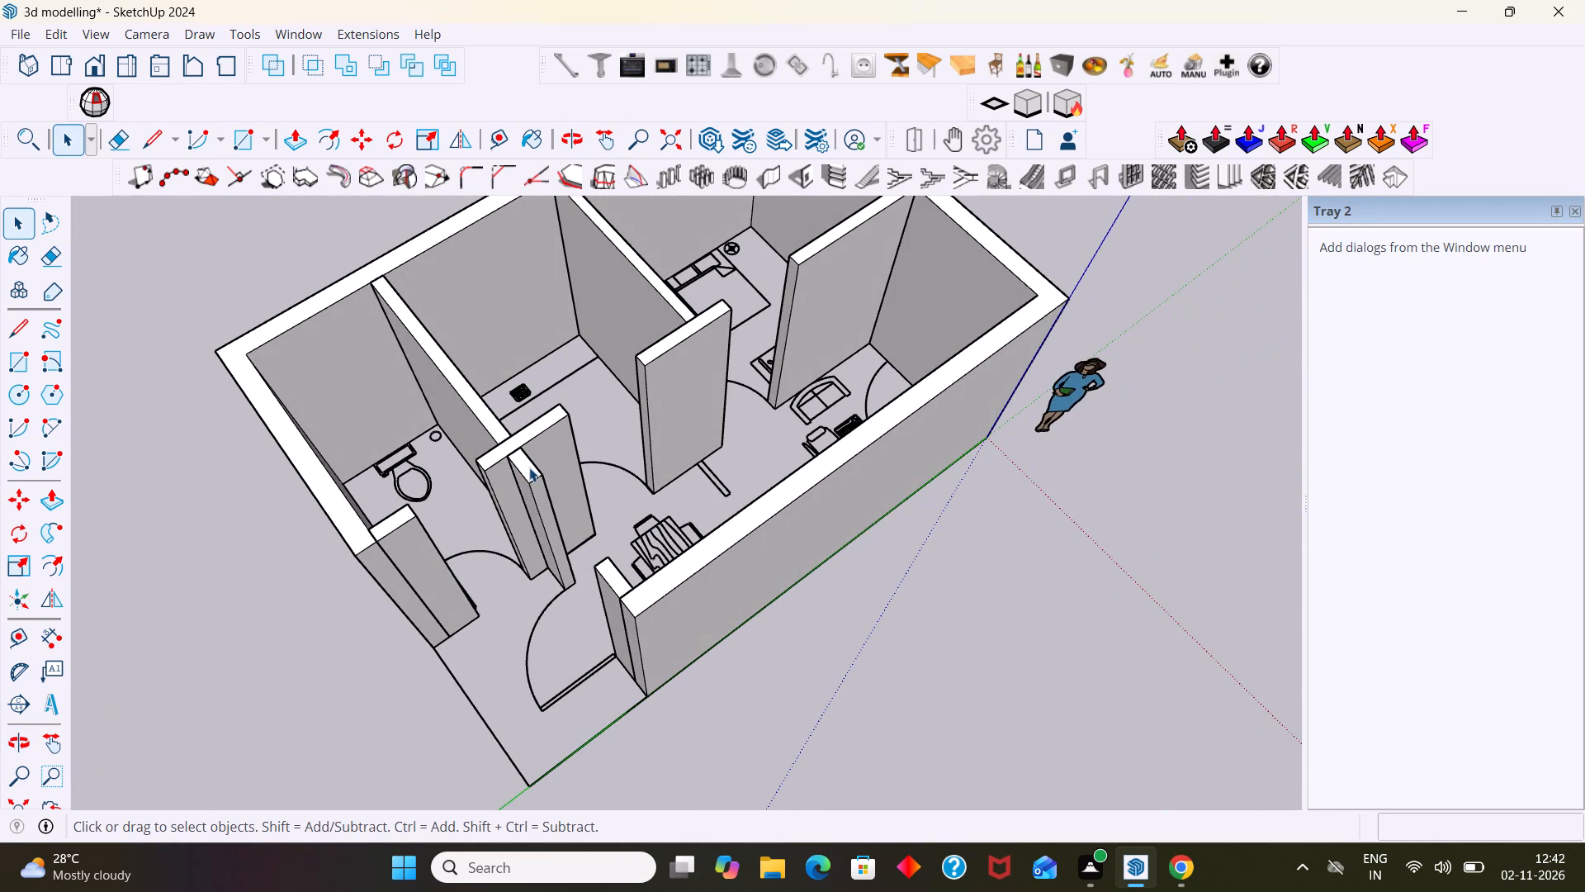
scroll(491, 499, up, 5)
middle_drag(487, 515, 550, 487)
scroll(547, 525, down, 1)
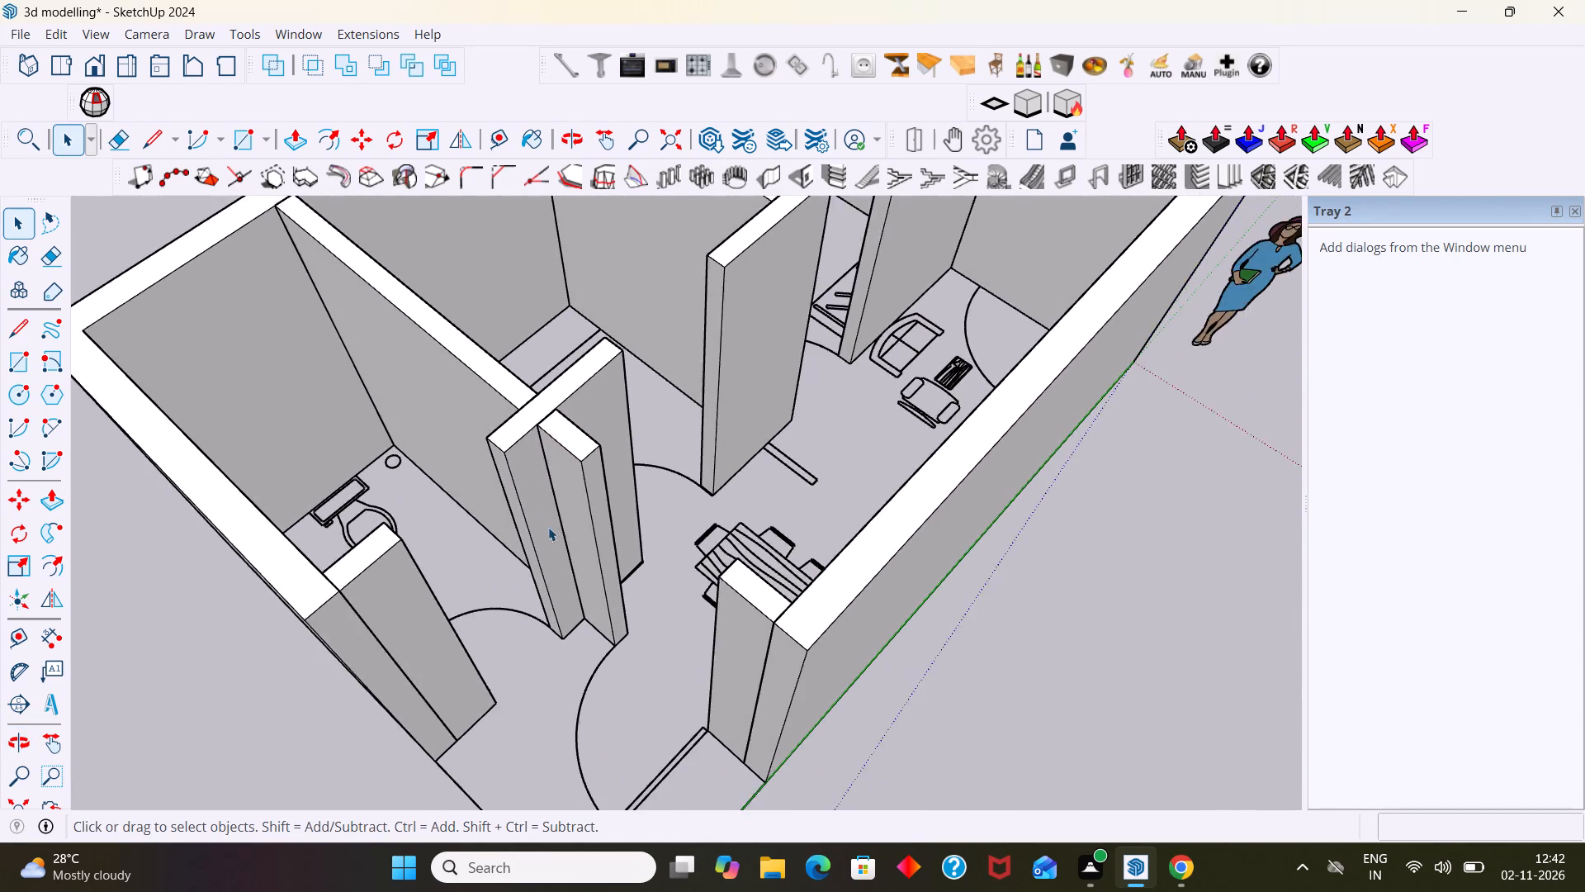
scroll(548, 527, down, 3)
middle_drag(551, 539, 569, 472)
scroll(572, 487, up, 2)
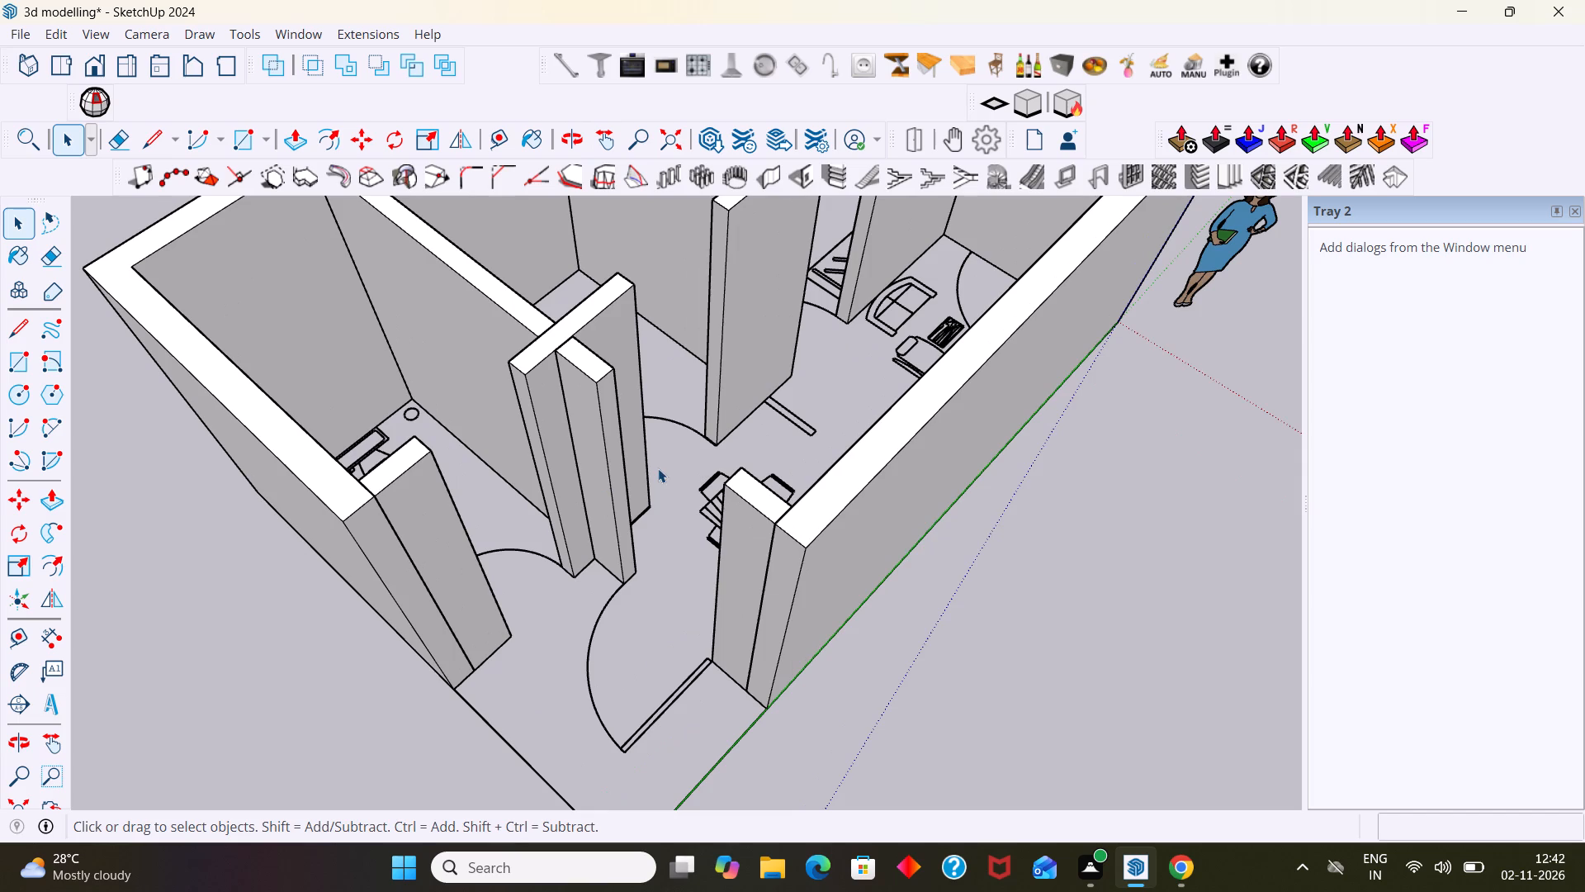
middle_drag(837, 411, 359, 553)
scroll(567, 542, down, 3)
scroll(755, 620, down, 3)
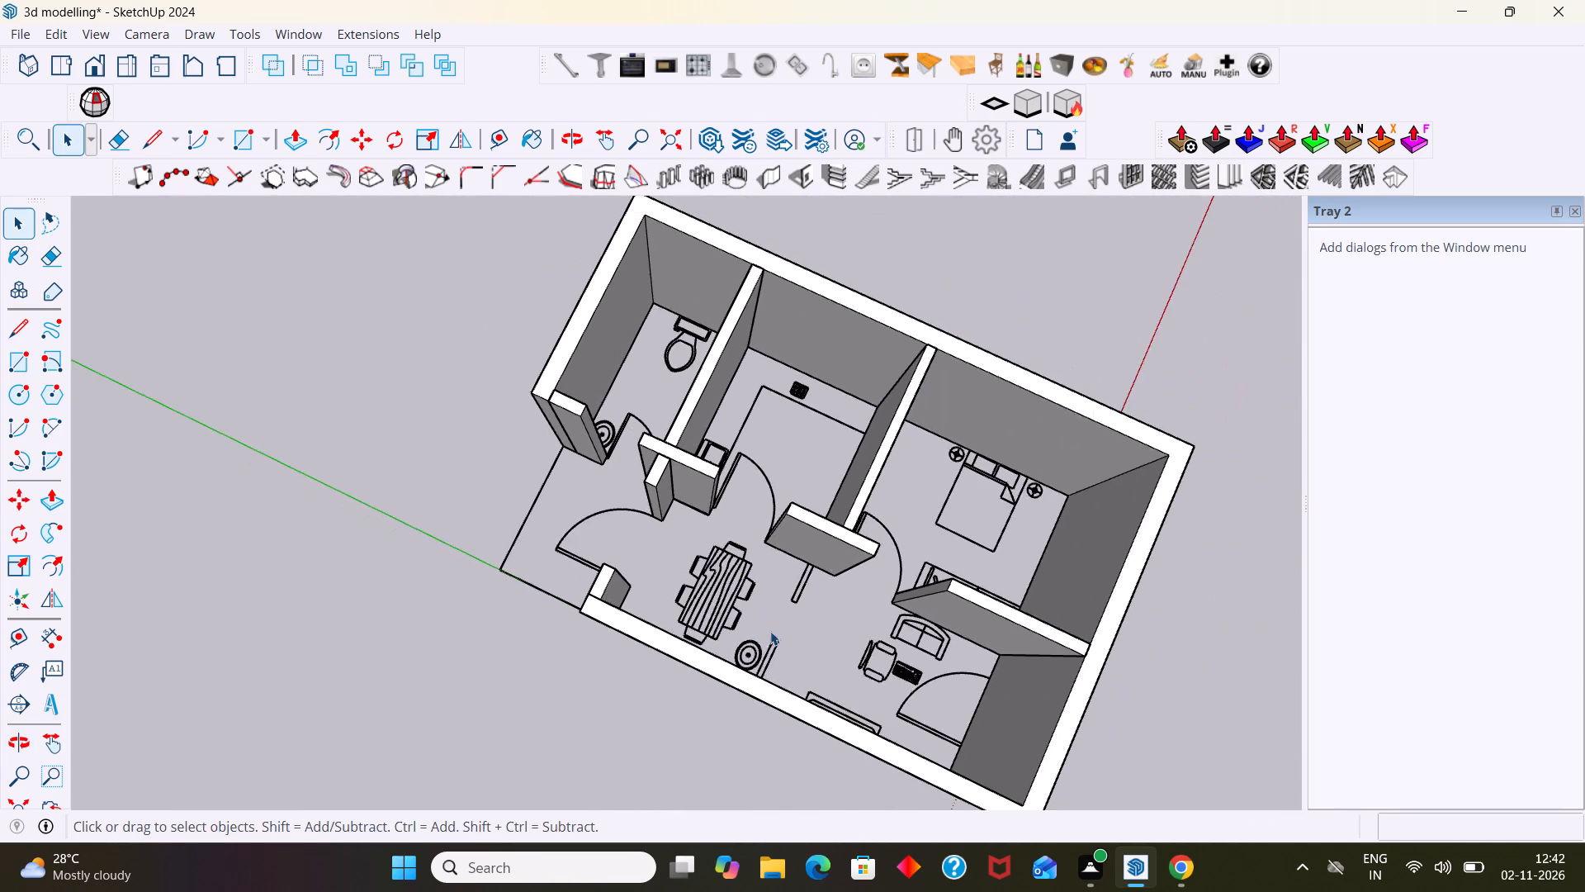
middle_drag(770, 631, 390, 585)
scroll(590, 643, up, 3)
middle_drag(599, 643, 505, 350)
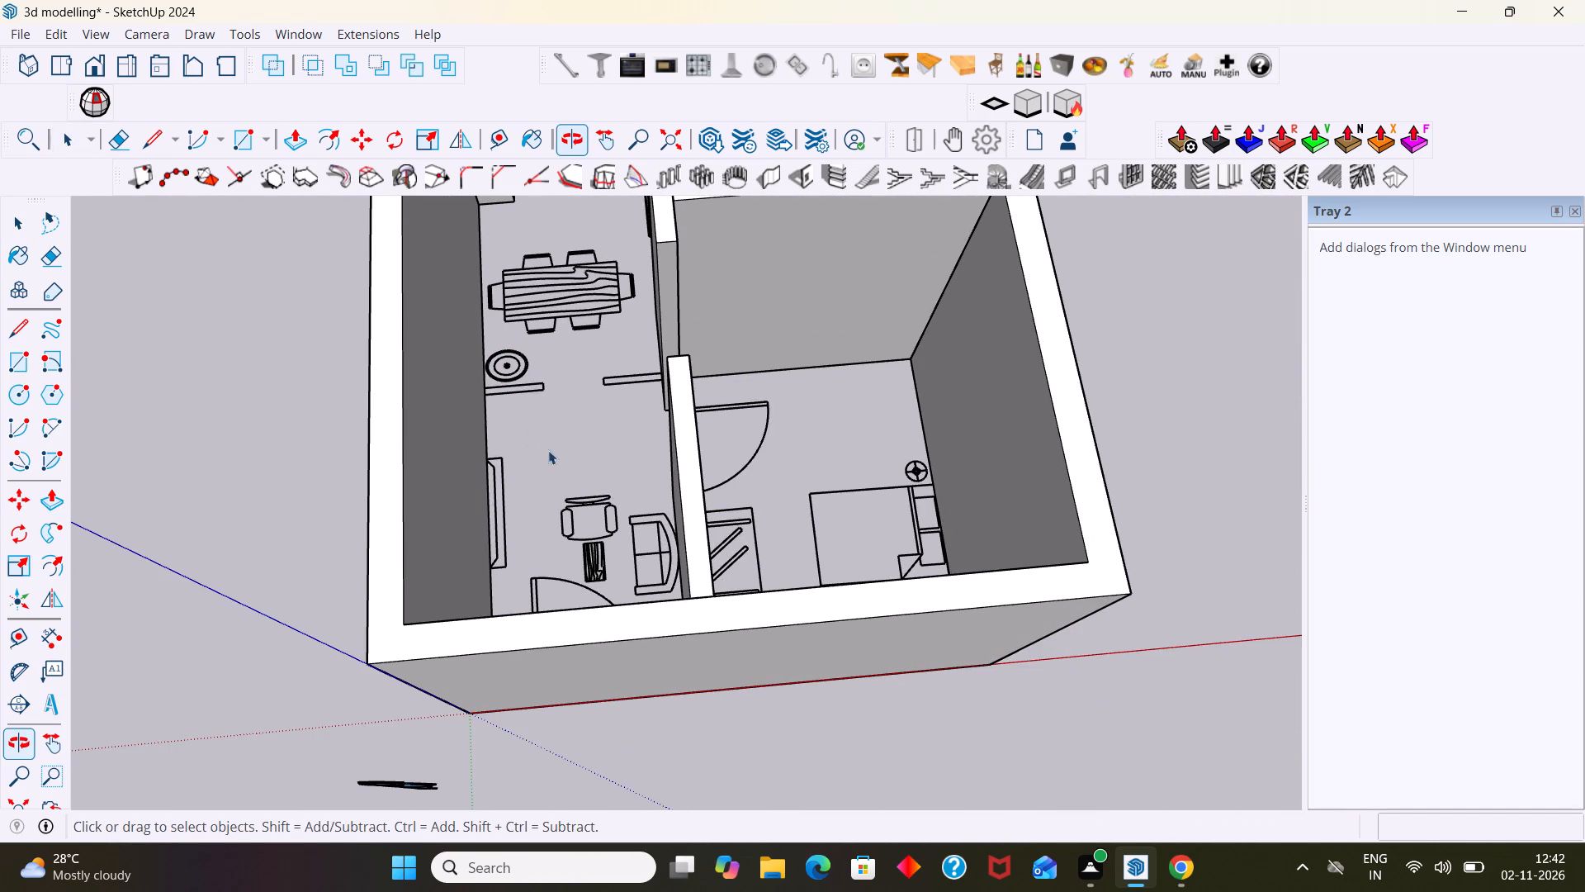
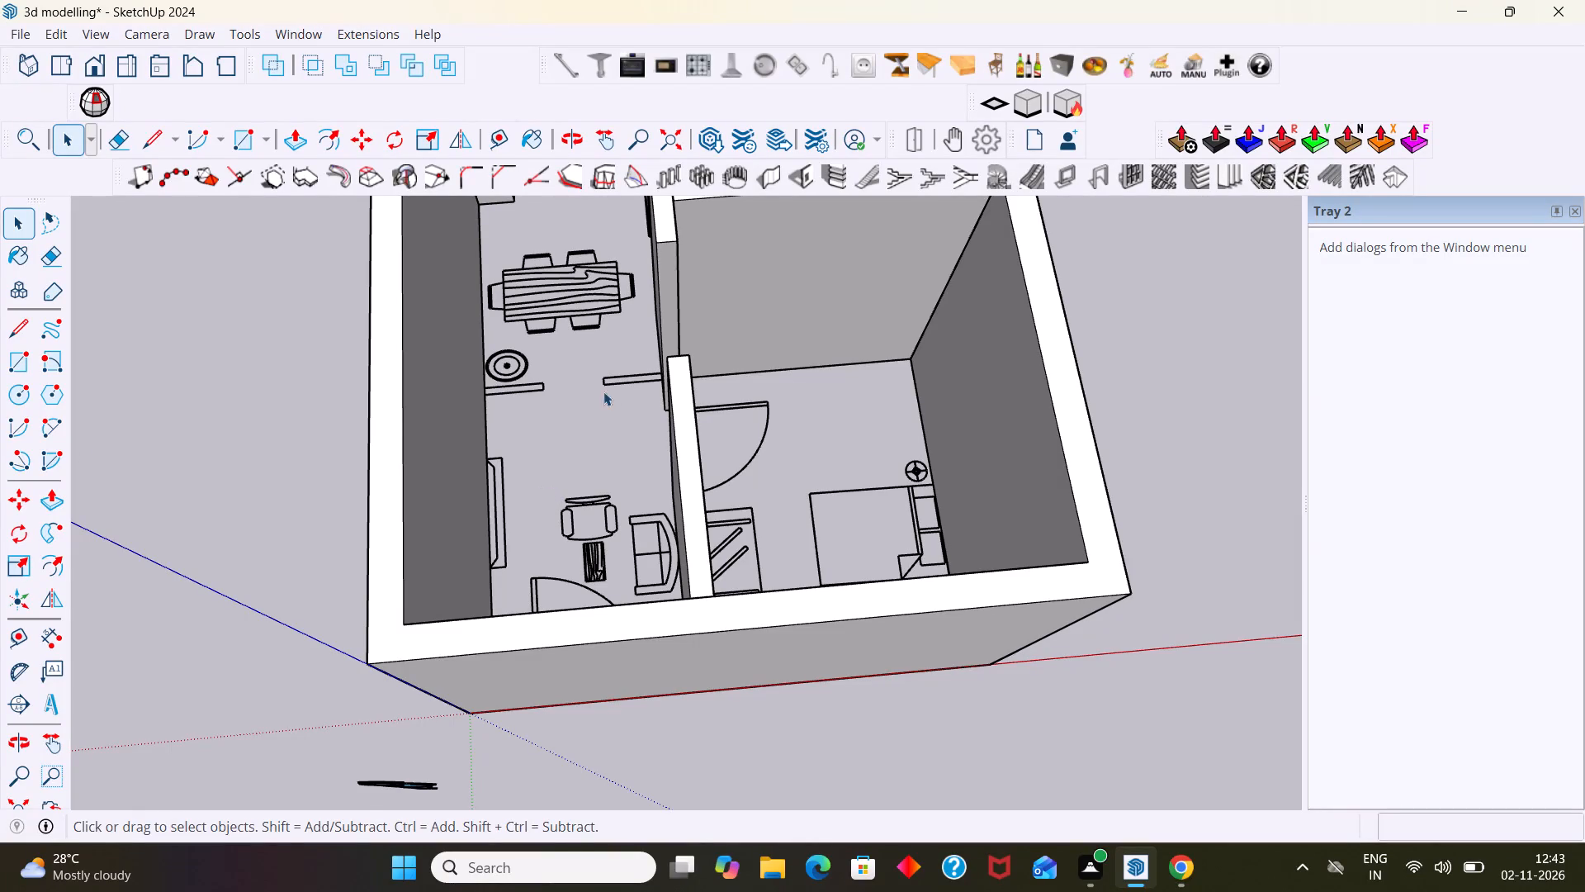
Delete the human scale figure standing beside the house near the origin.
middle_drag(412, 785, 338, 622)
scroll(334, 658, down, 8)
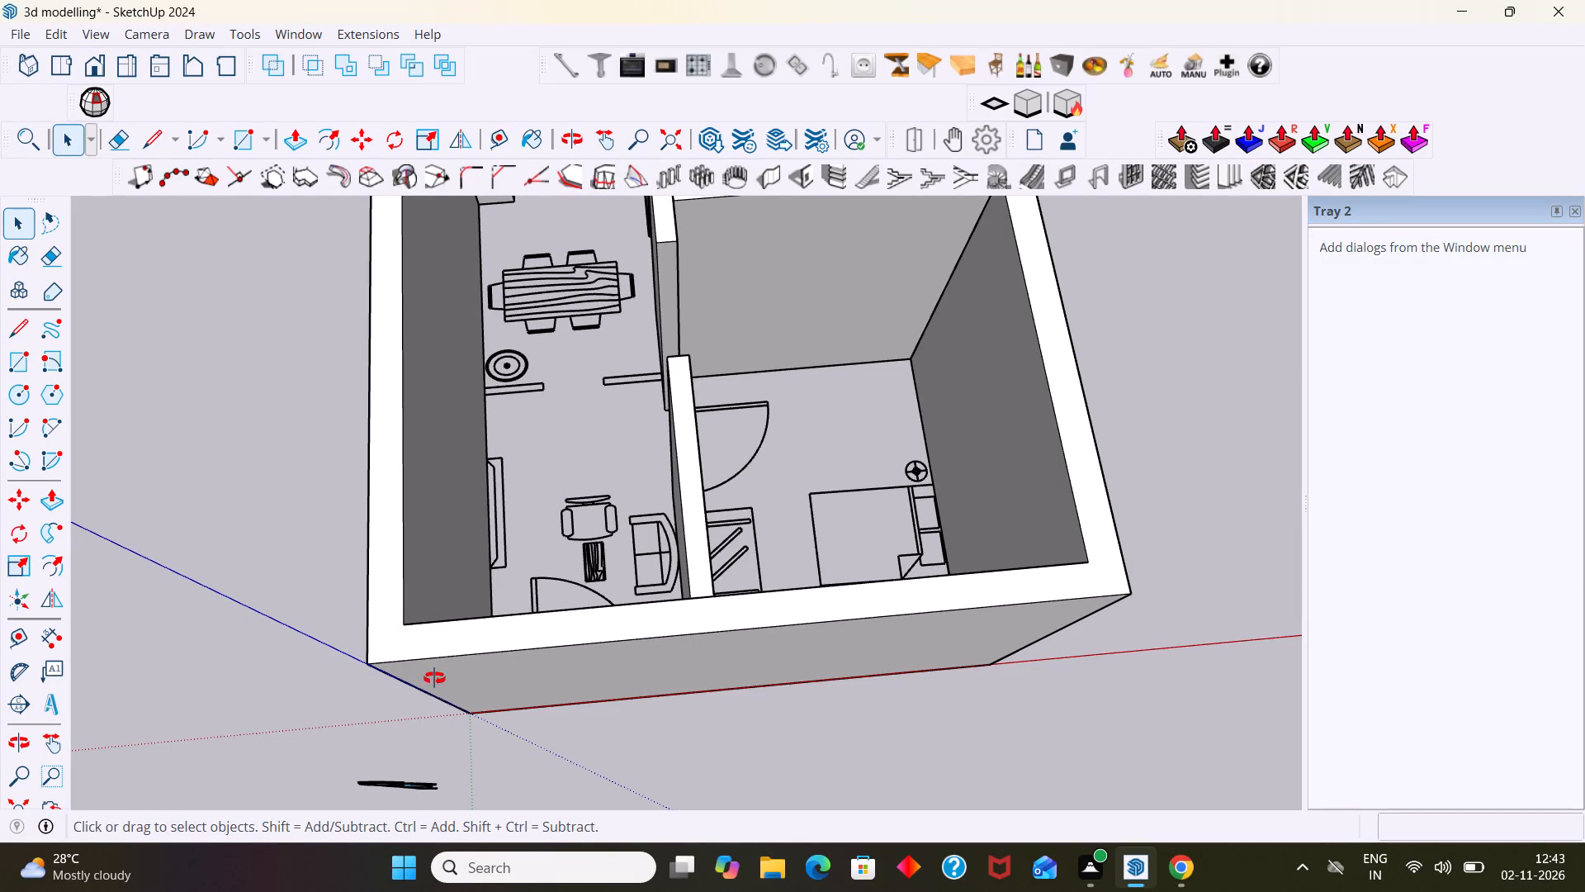
scroll(438, 639, down, 5)
middle_drag(472, 652, 449, 529)
scroll(334, 659, up, 4)
click(430, 688)
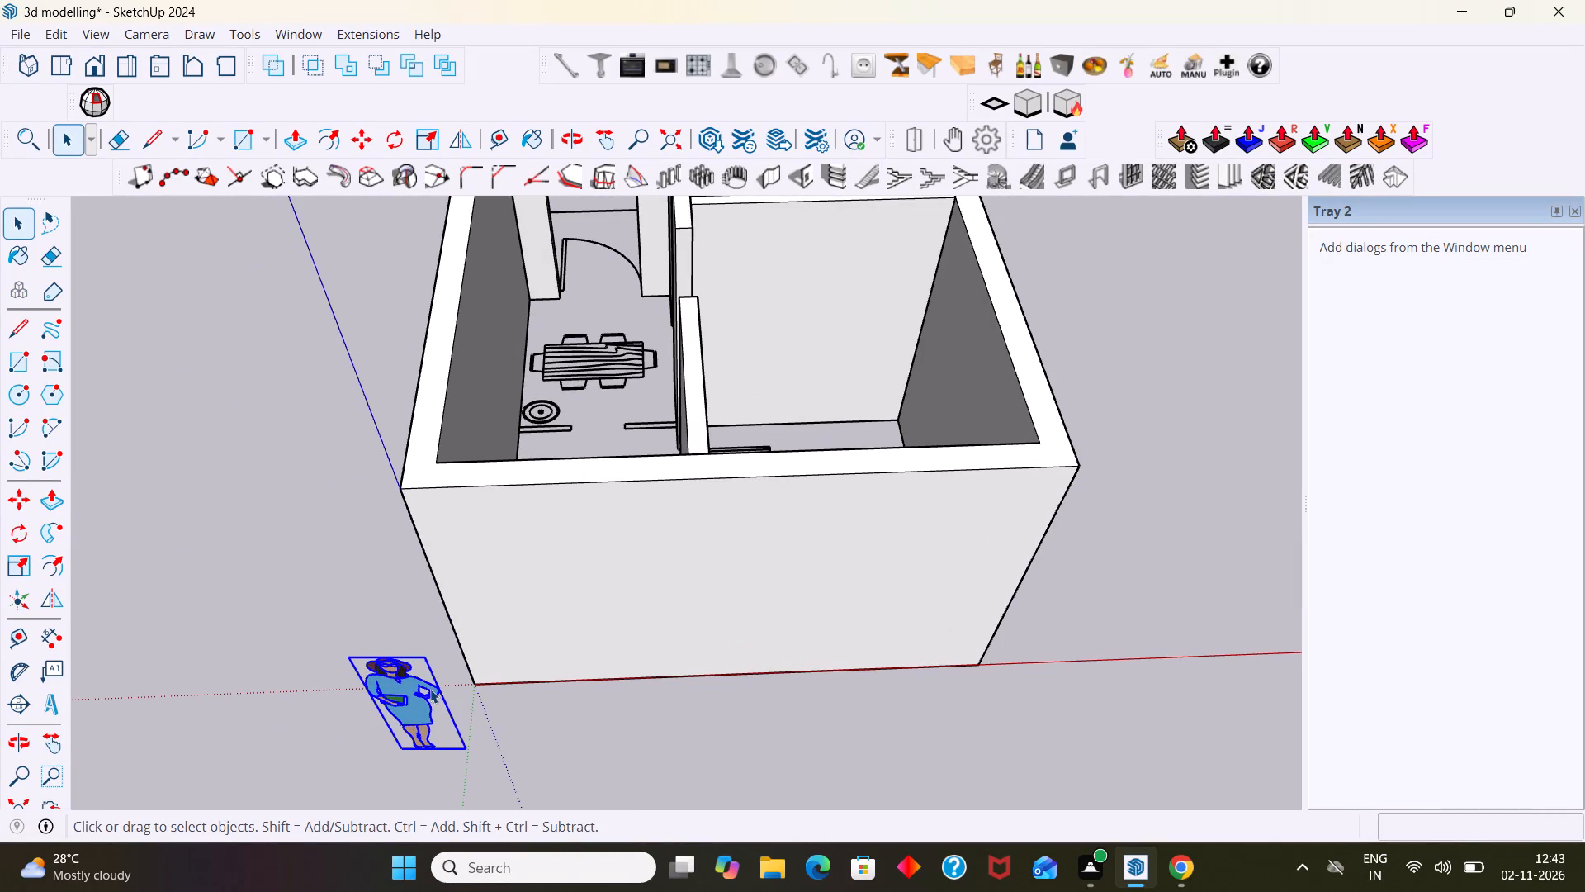
key(Delete)
Draw rectangles over the two partition stubs between the dining area and living room, each about 1' 11 3/4" by 3".
scroll(458, 523, down, 4)
middle_drag(485, 486, 545, 678)
scroll(544, 458, up, 9)
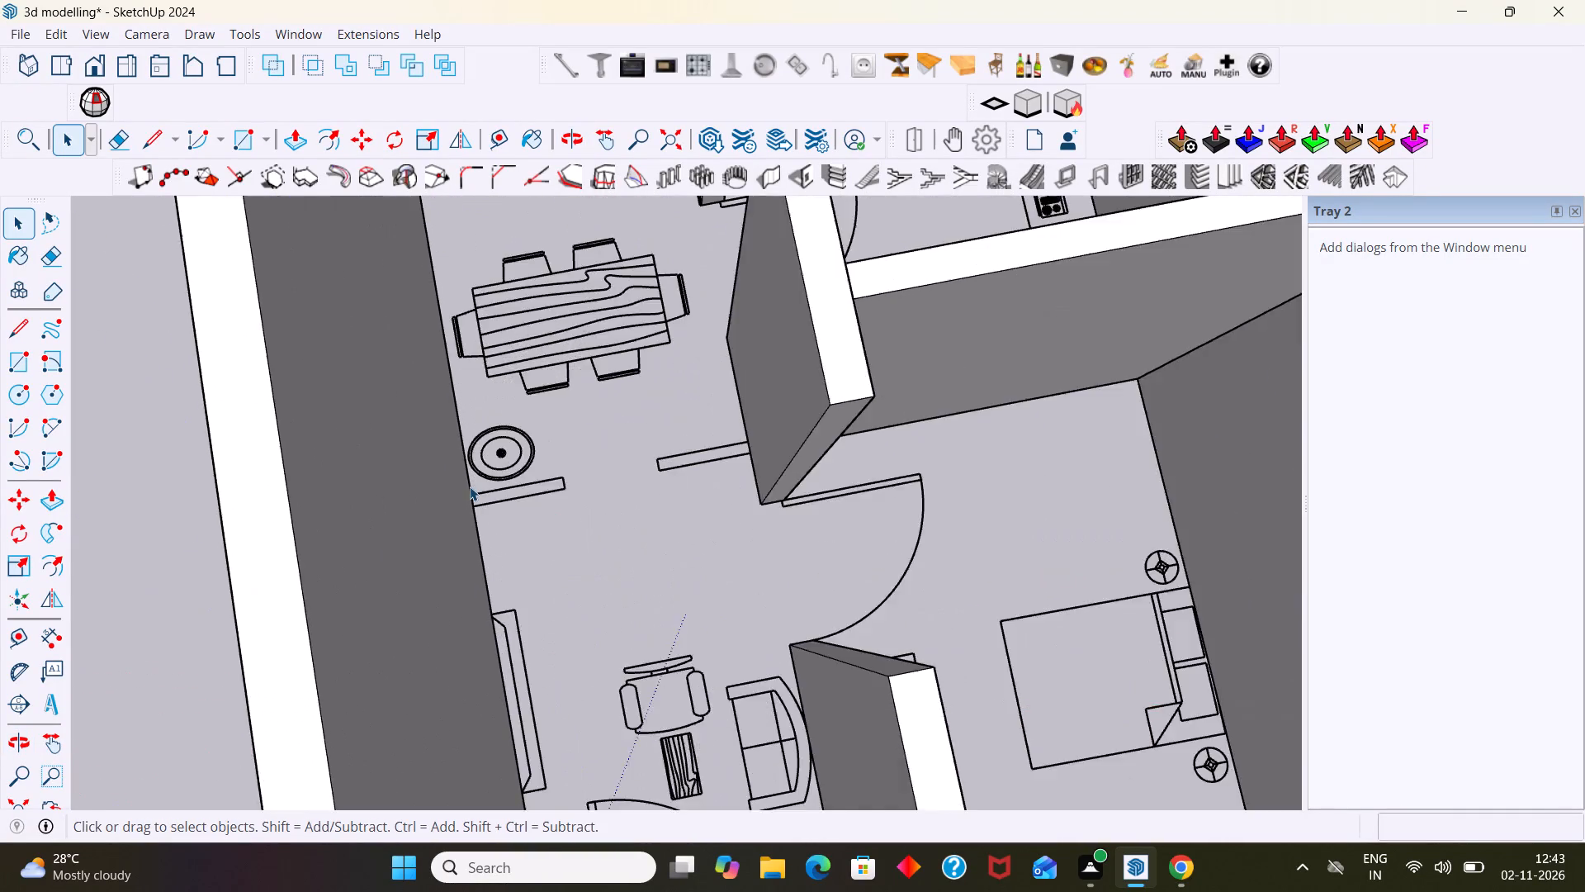
scroll(470, 486, up, 5)
key(r)
click(444, 514)
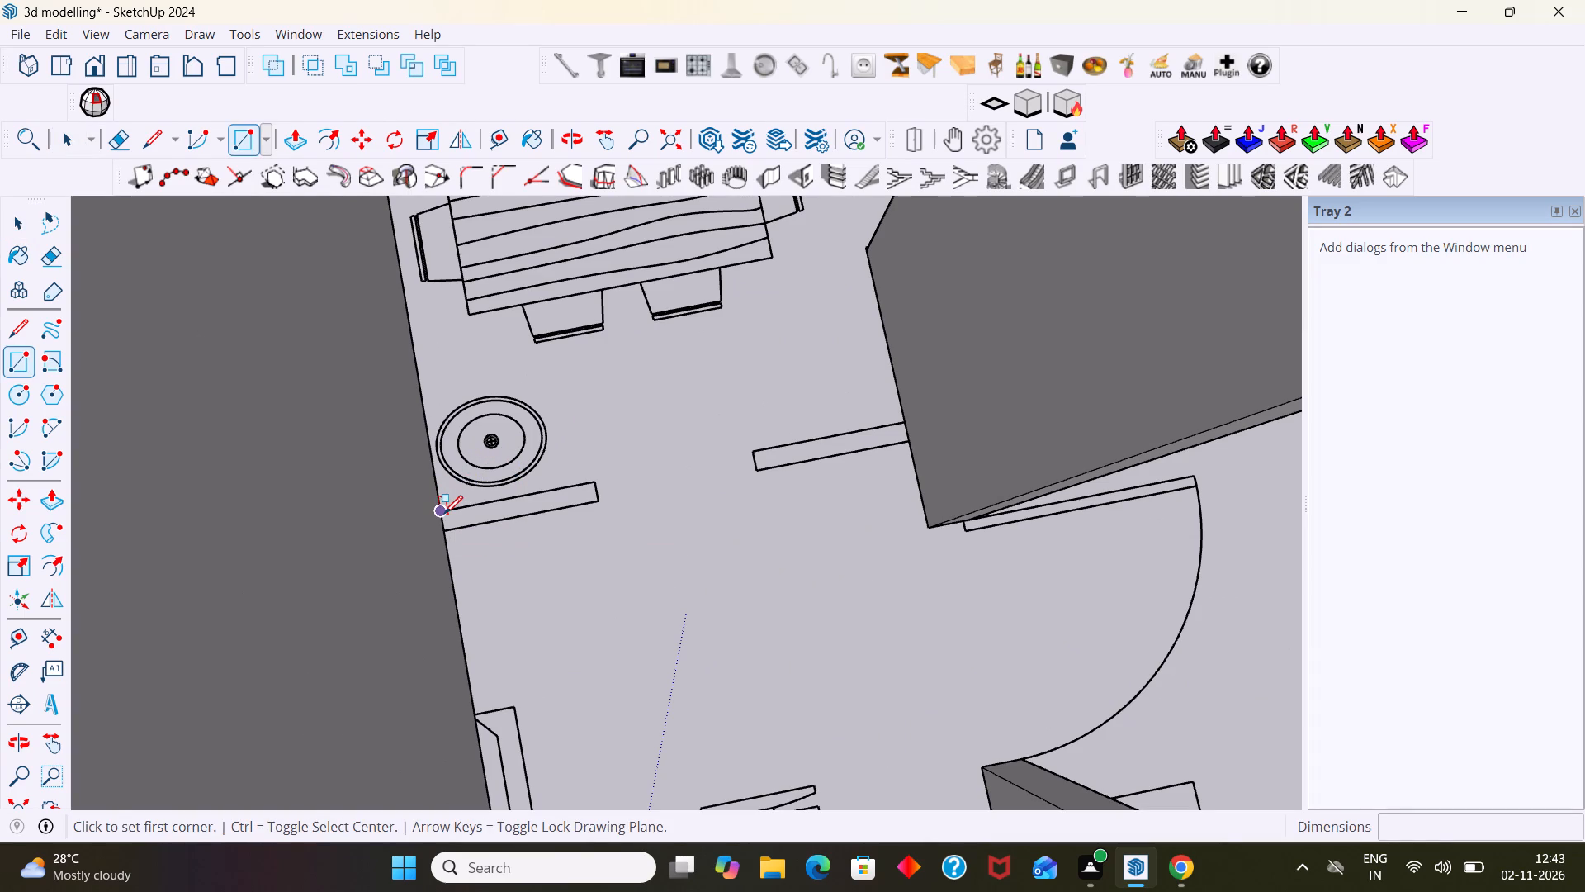
click(598, 505)
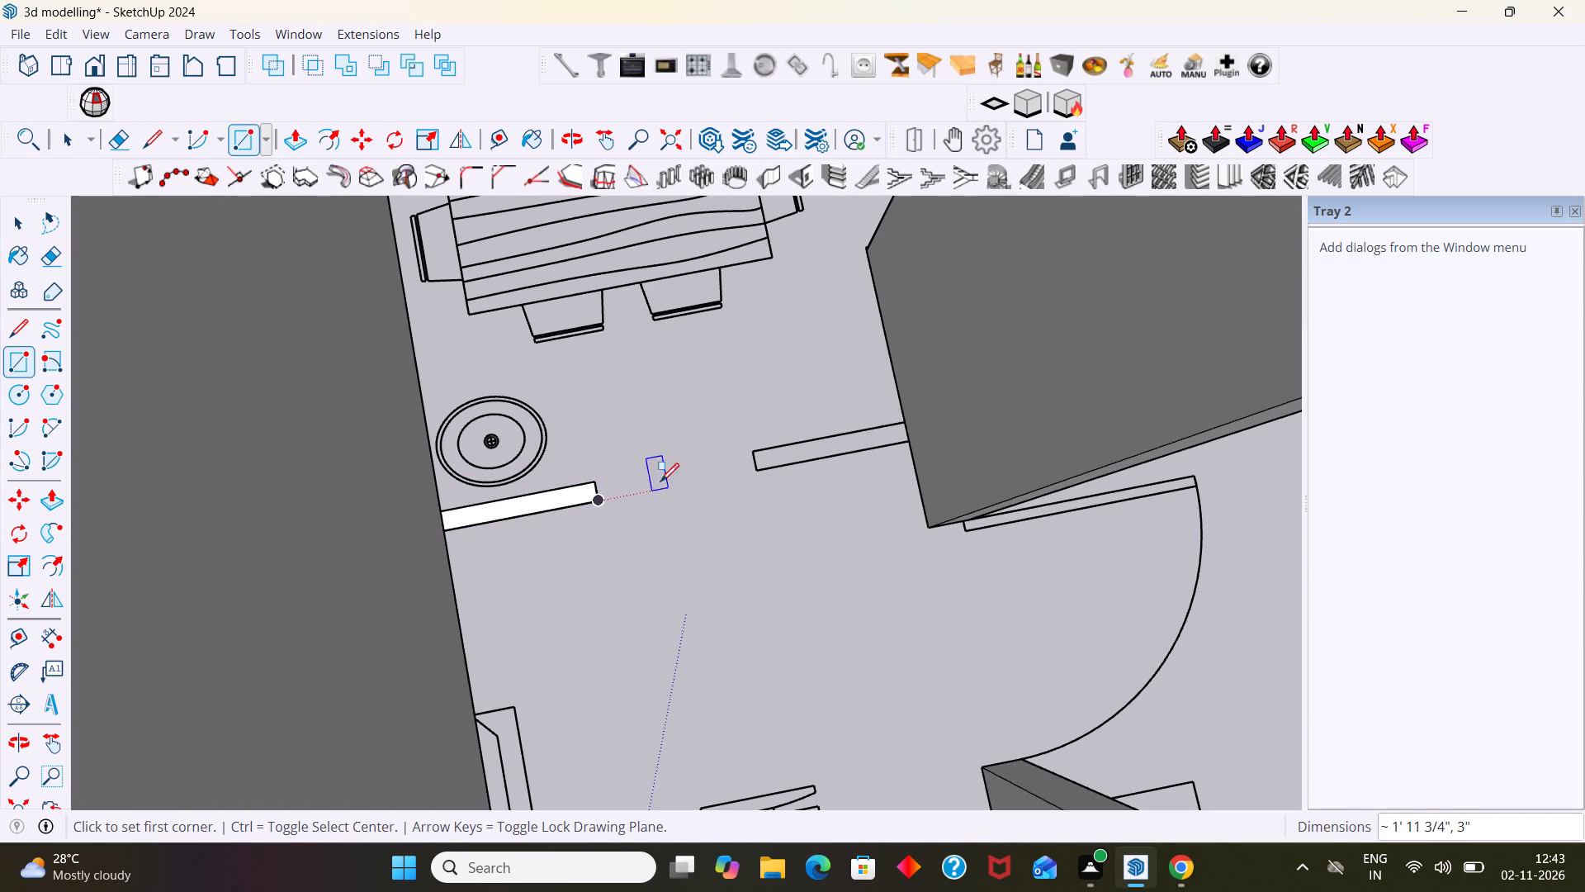
click(755, 455)
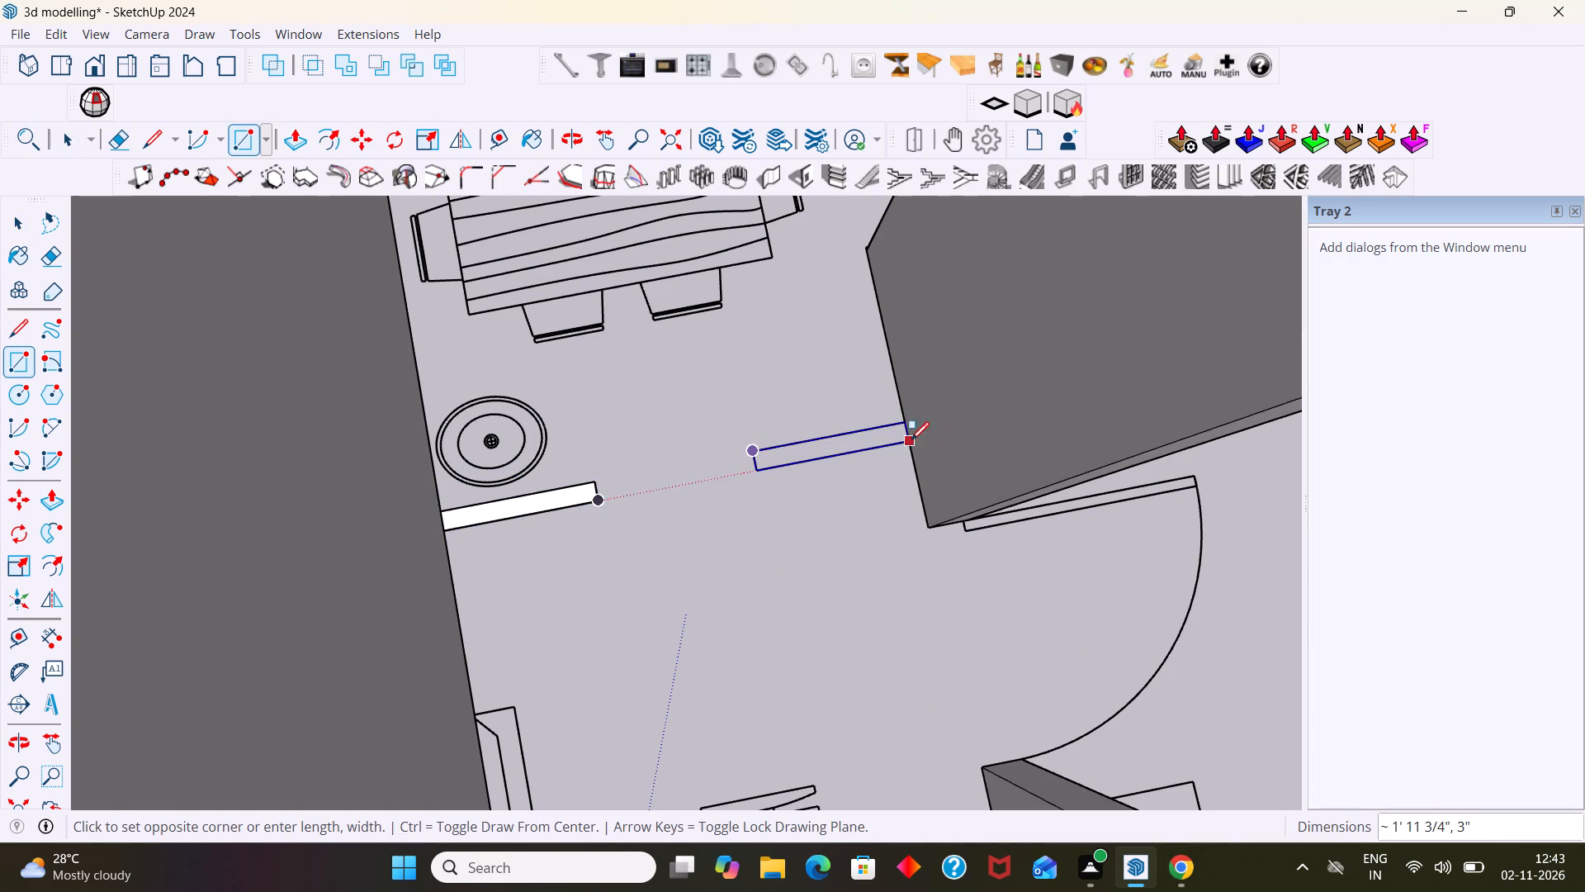
click(906, 438)
Extrude the stub face adjoining the central partition between the dining area and living room to a height of 10'.
key(space)
click(839, 448)
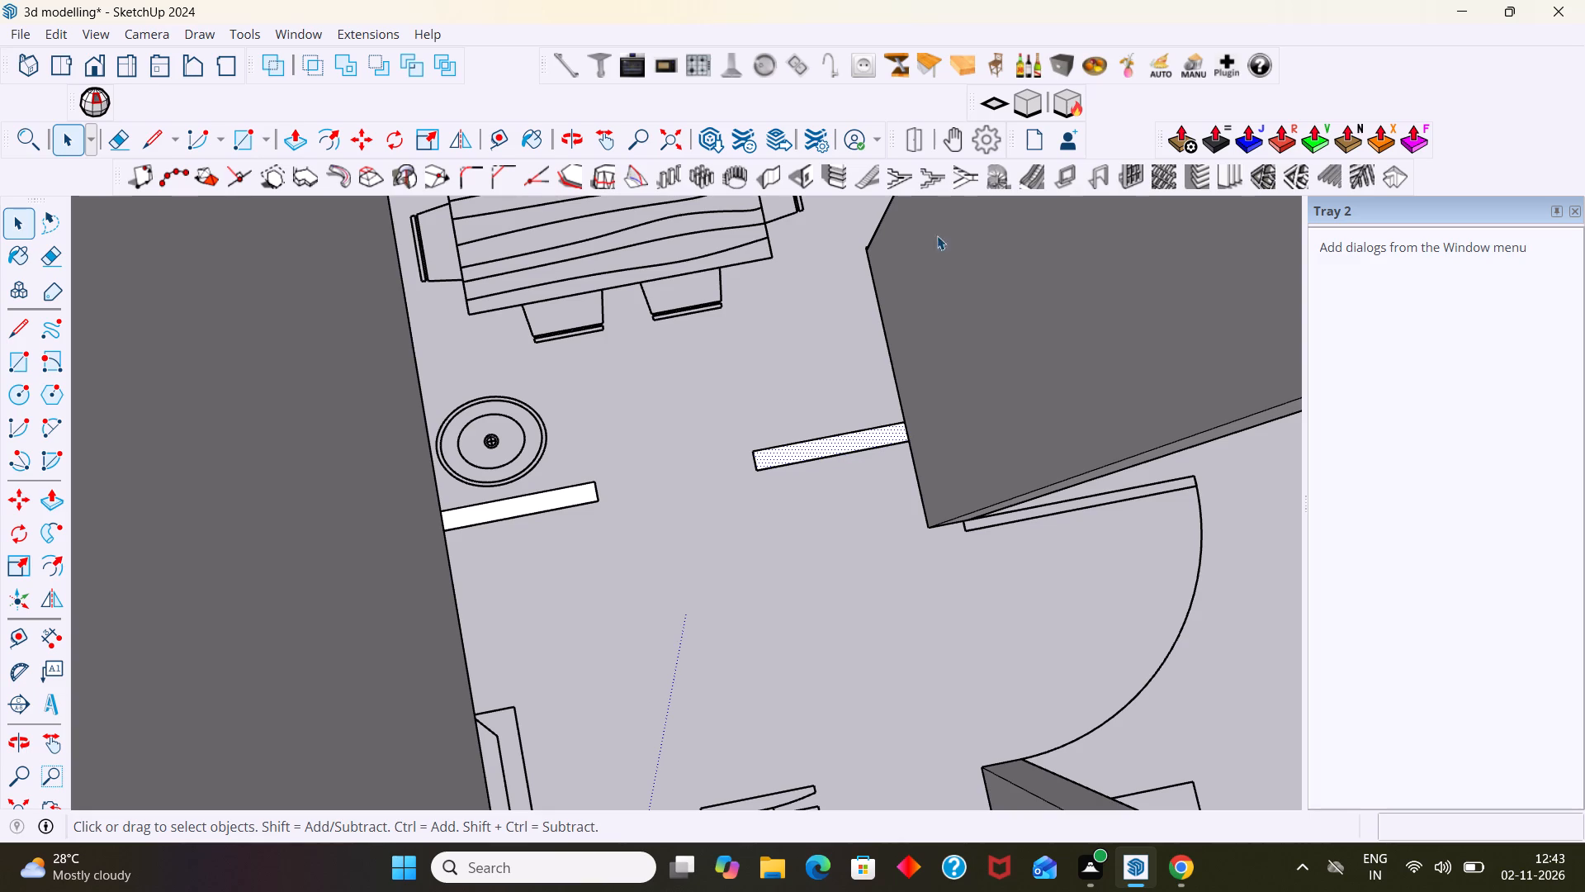
click(1032, 108)
scroll(1022, 147, down, 1)
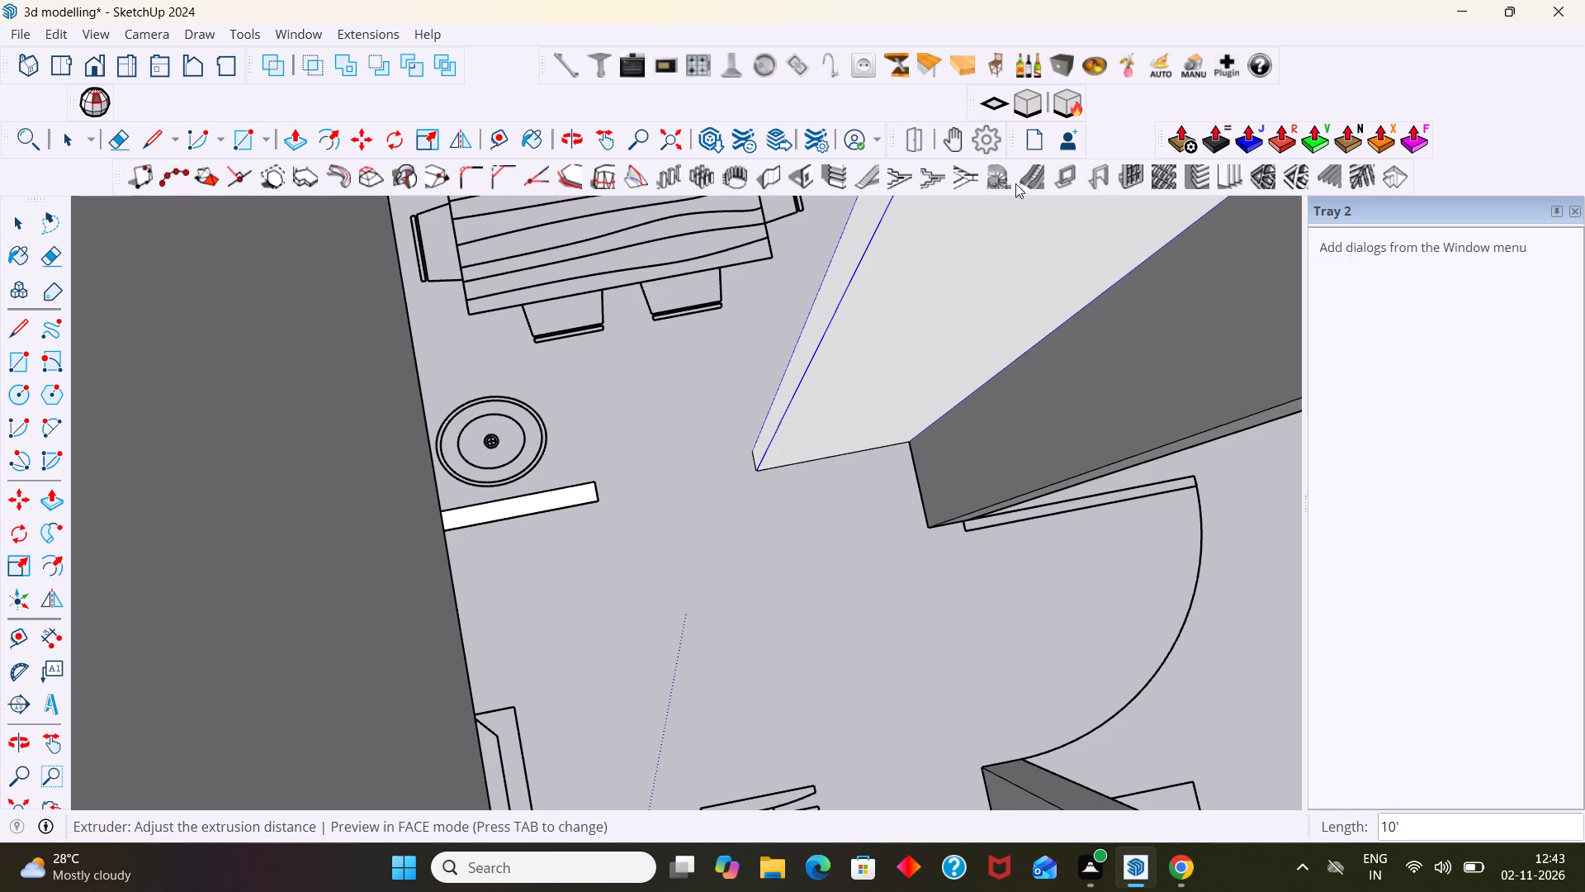
scroll(1015, 183, down, 12)
shift+middle_drag(958, 386, 727, 402)
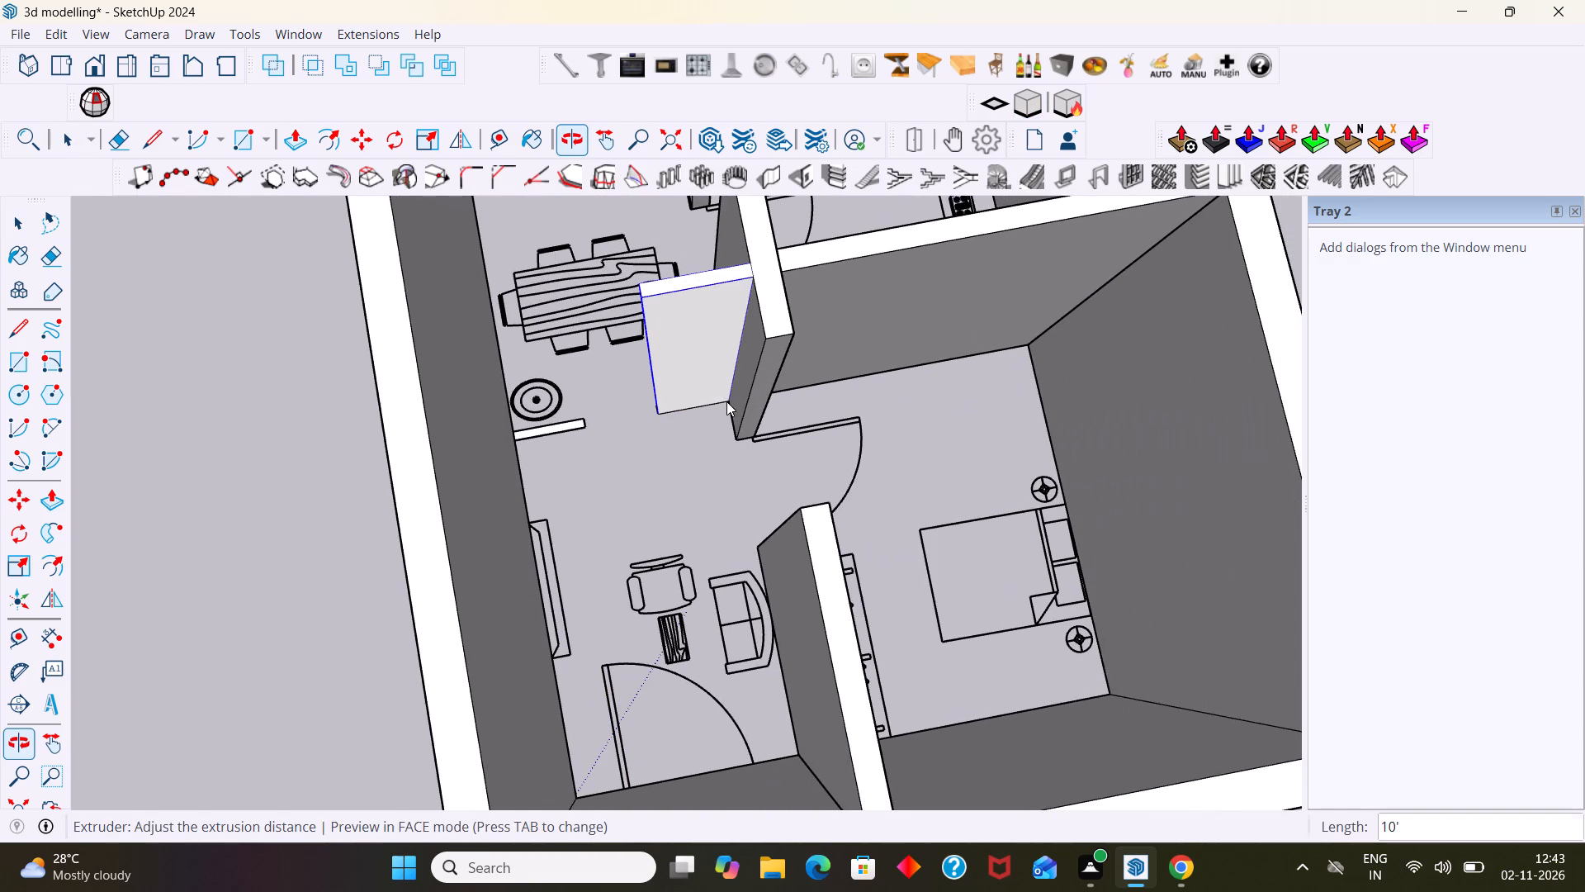
key(Return)
click(697, 450)
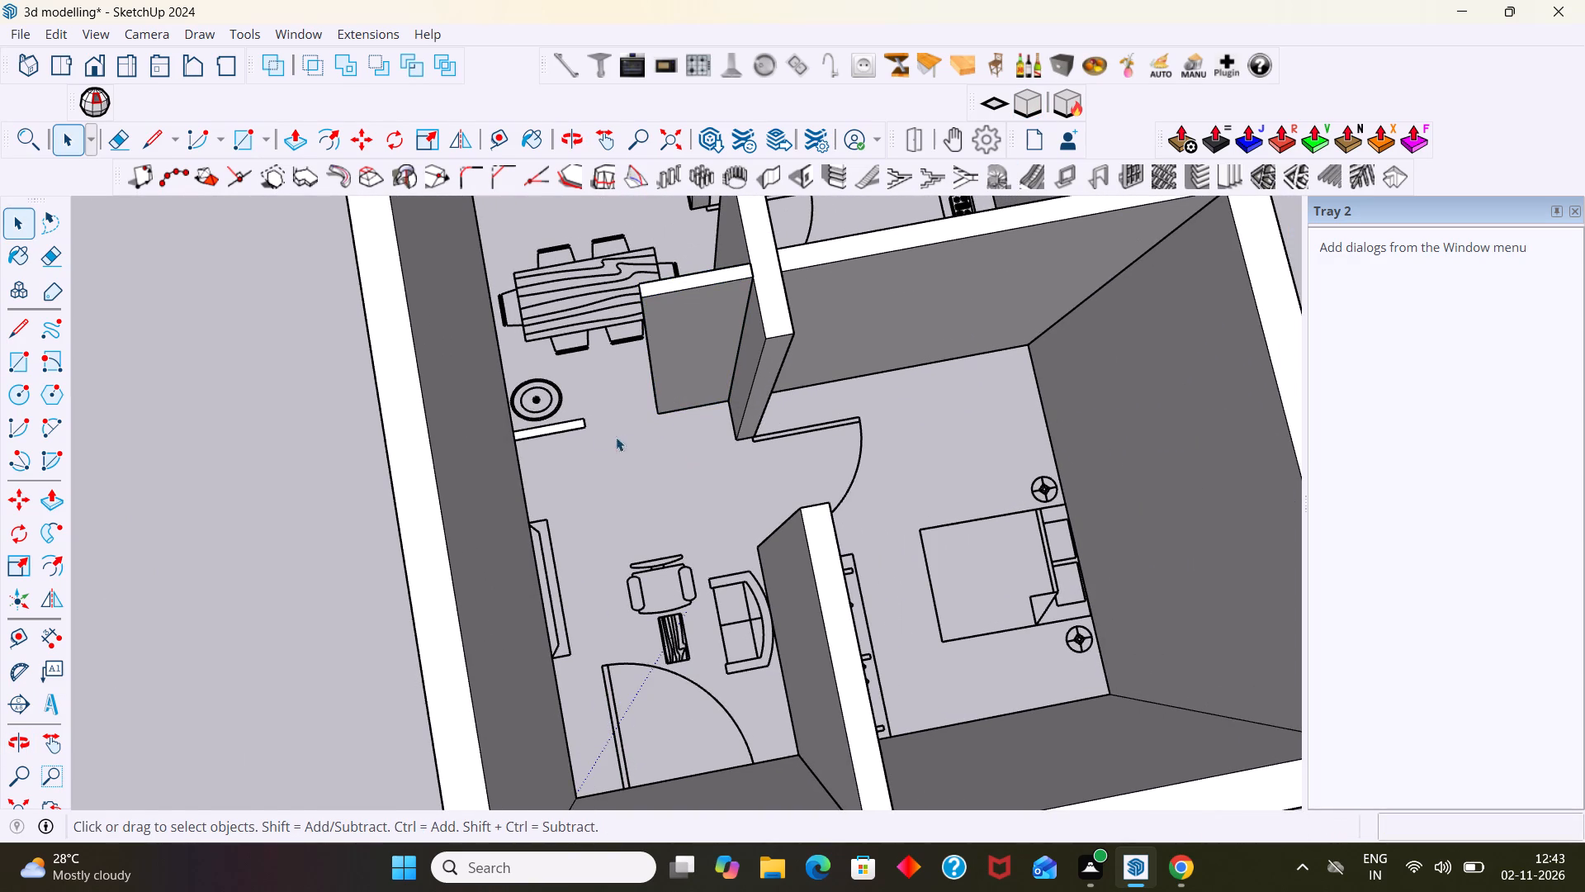
Extrude the stub face against the outer wall beside the round dining-area fixture to a height of 10'.
scroll(544, 427, up, 7)
click(558, 434)
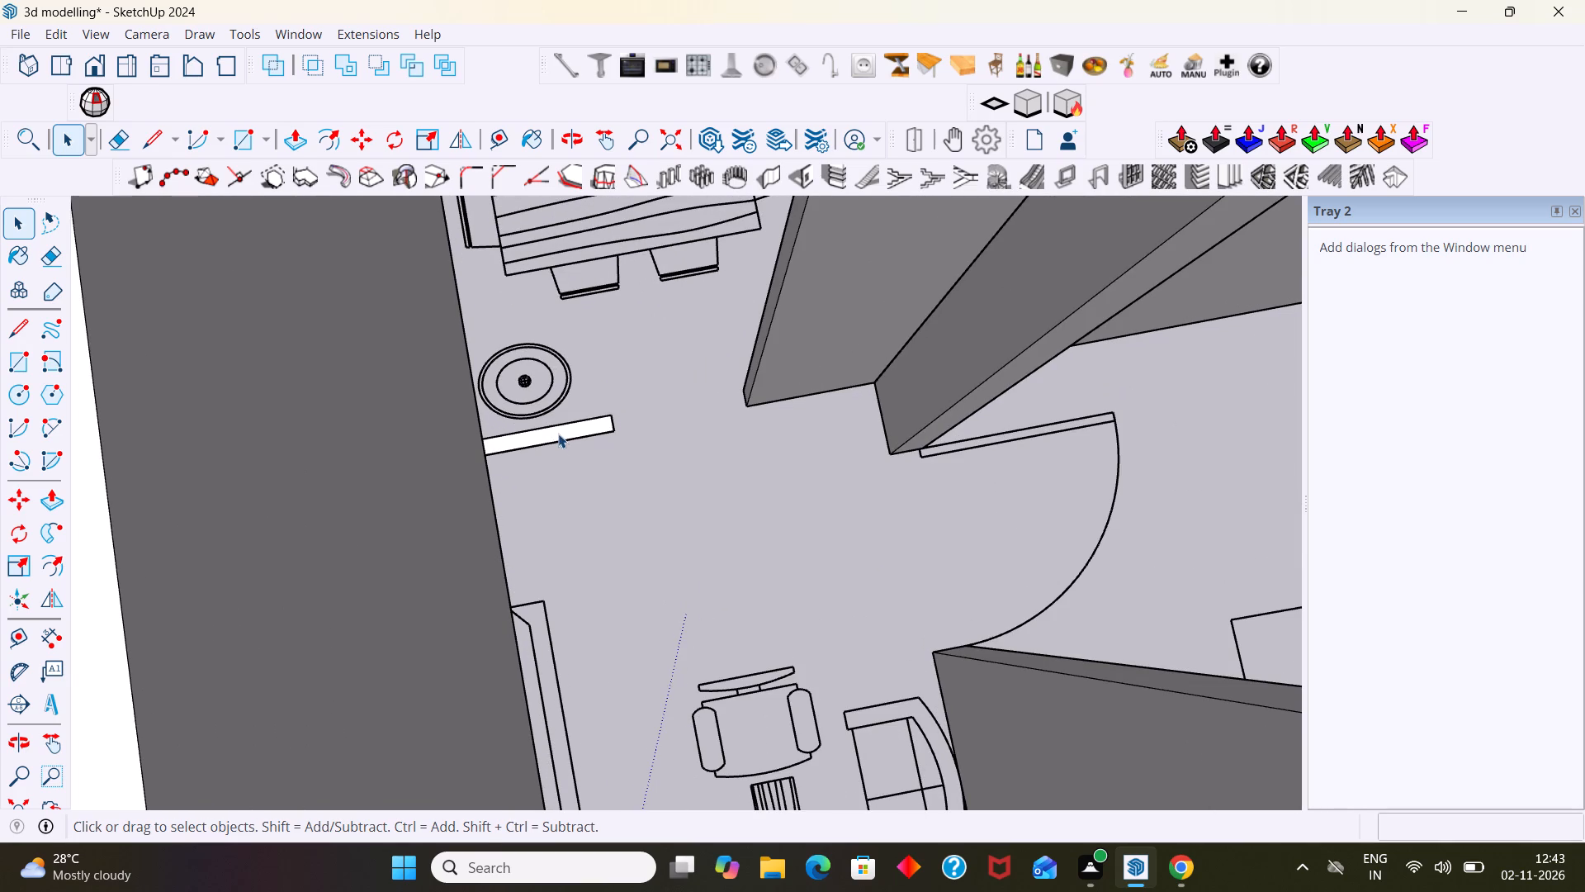
click(1024, 104)
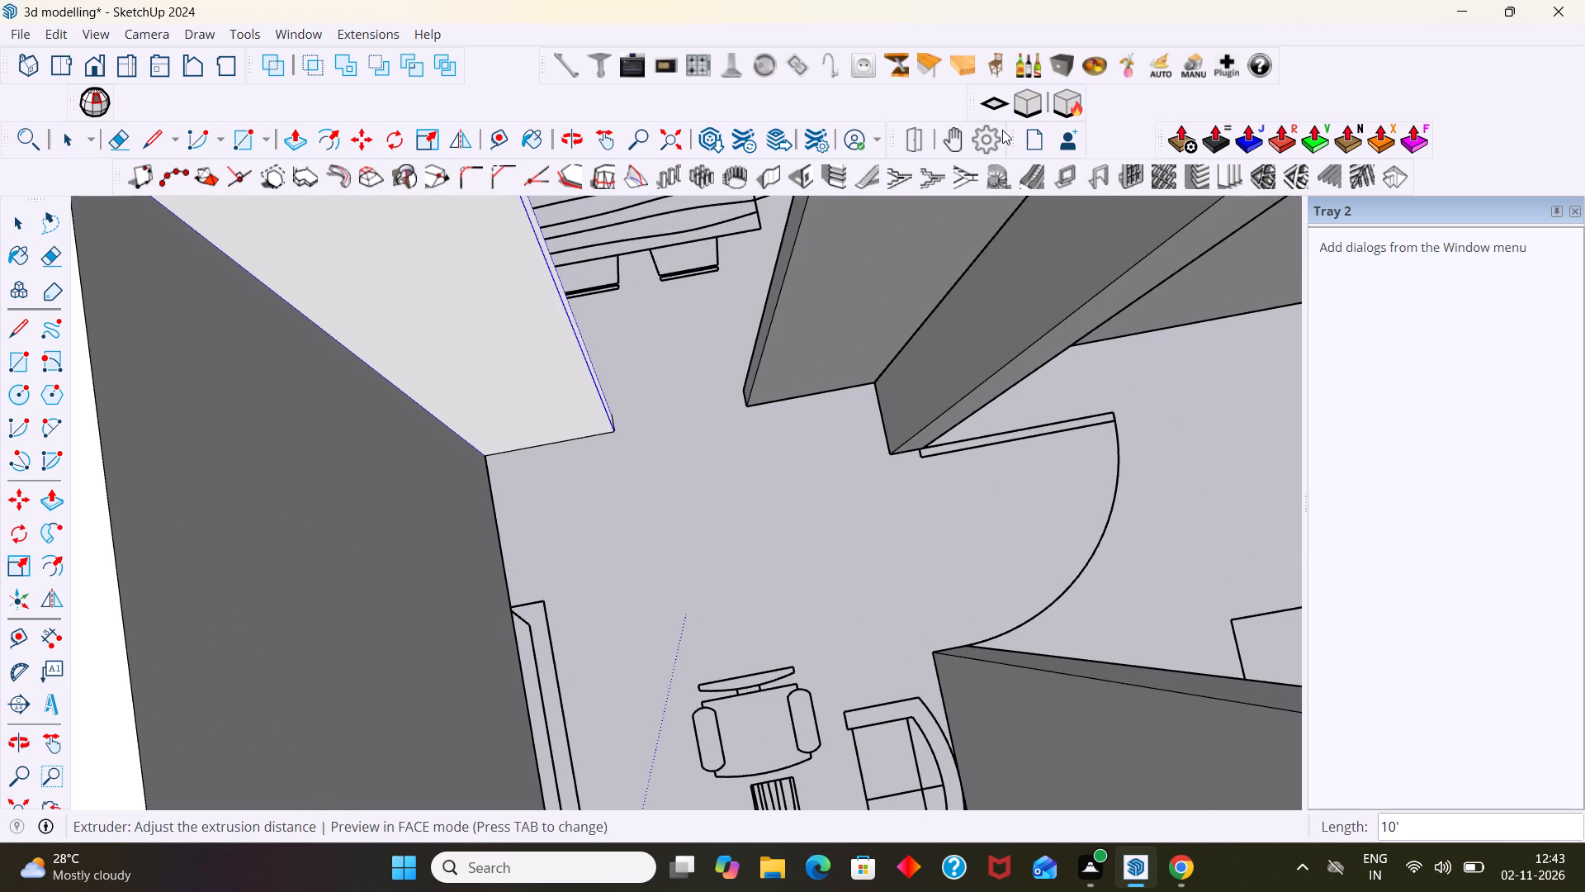
click(742, 529)
scroll(719, 507, down, 7)
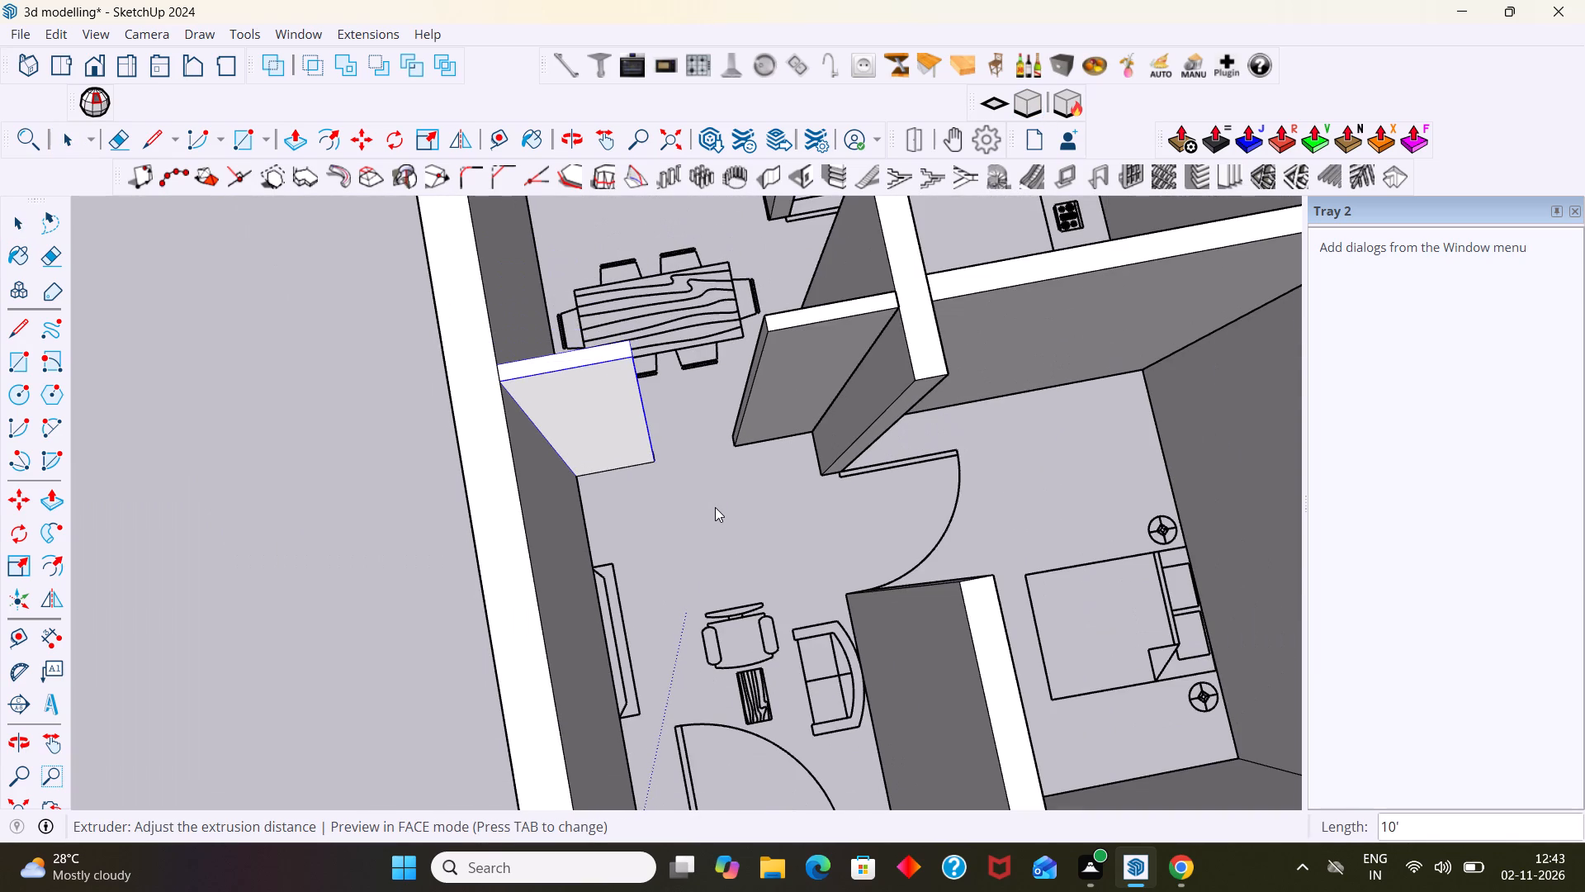
key(Return)
scroll(713, 508, down, 2)
click(397, 513)
Examine the raised walls from above and several sides, covering the new stubs and the entrance, bathroom and kitchen door openings.
scroll(500, 474, down, 2)
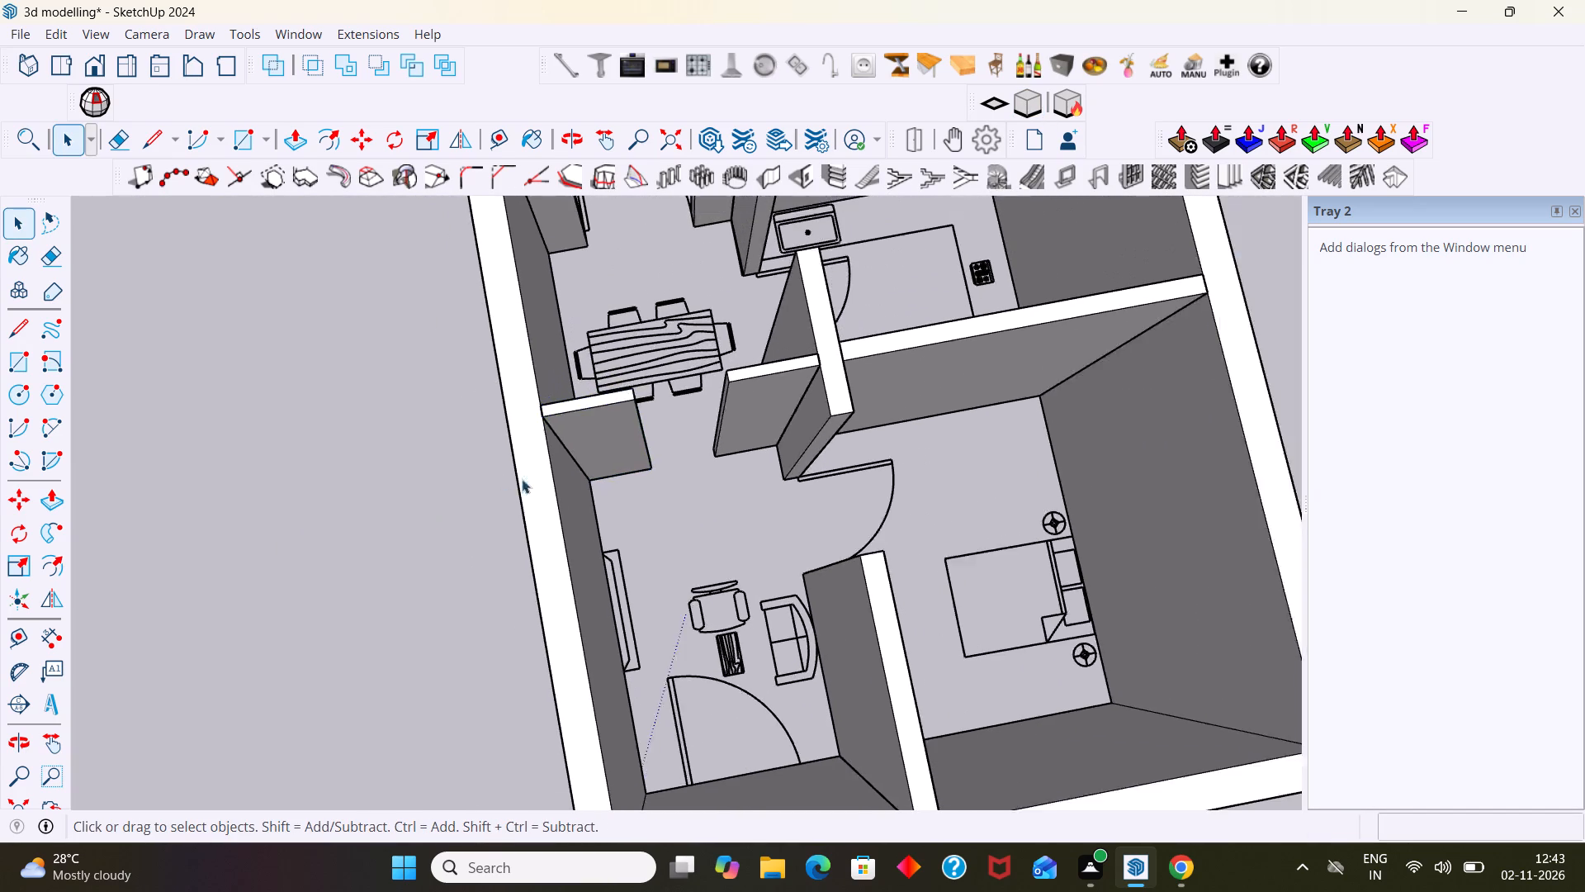
scroll(522, 479, down, 10)
middle_drag(797, 344, 792, 377)
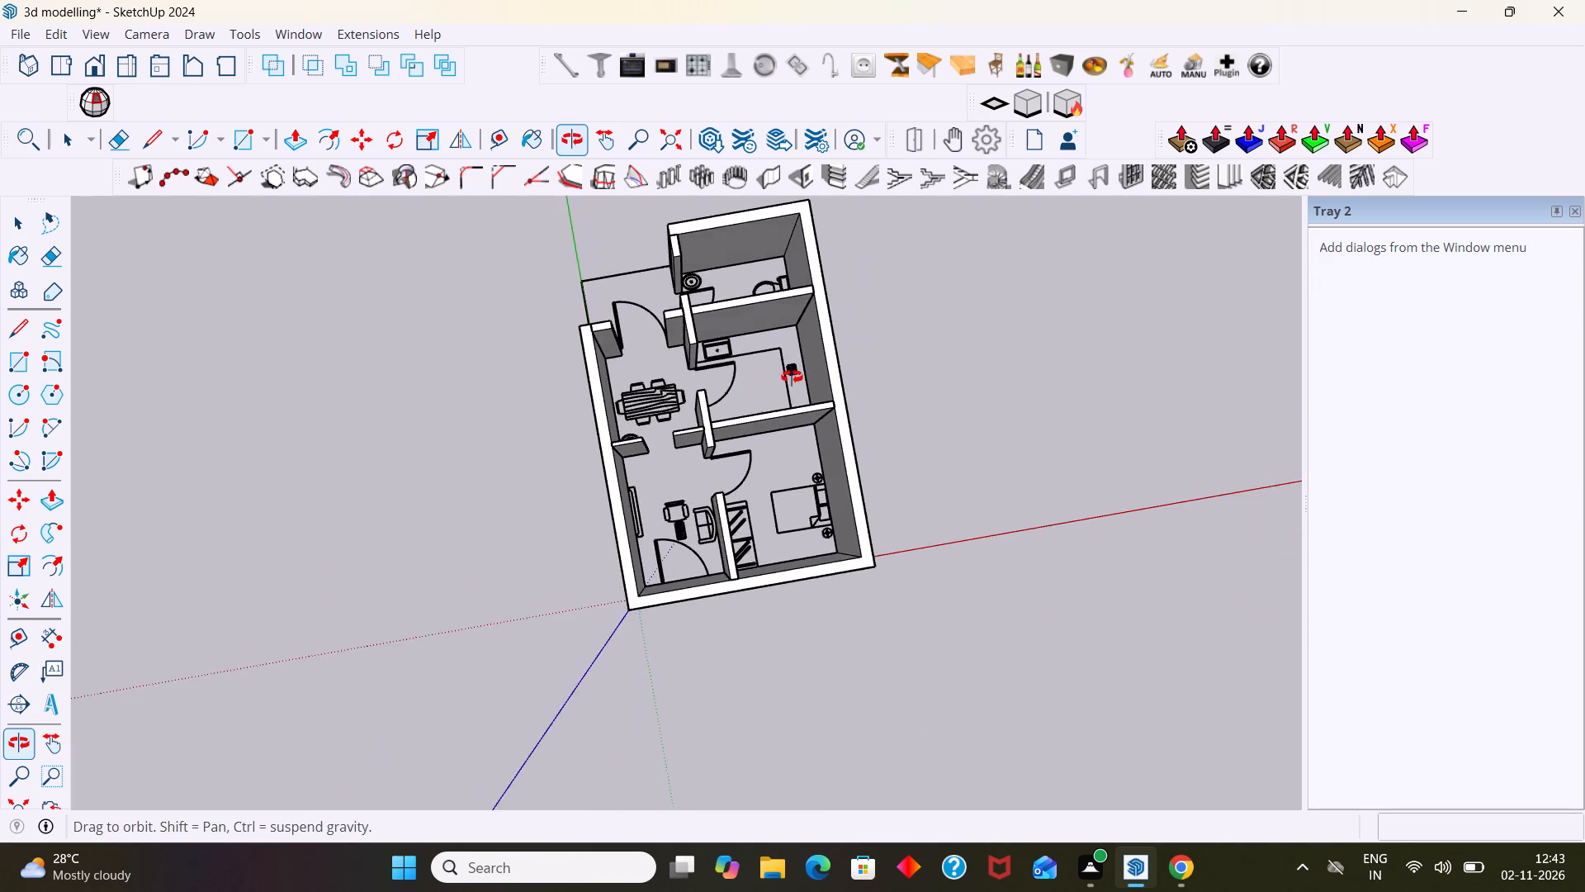
middle_drag(792, 377, 797, 363)
scroll(669, 282, up, 7)
middle_drag(672, 351, 672, 211)
scroll(639, 259, down, 9)
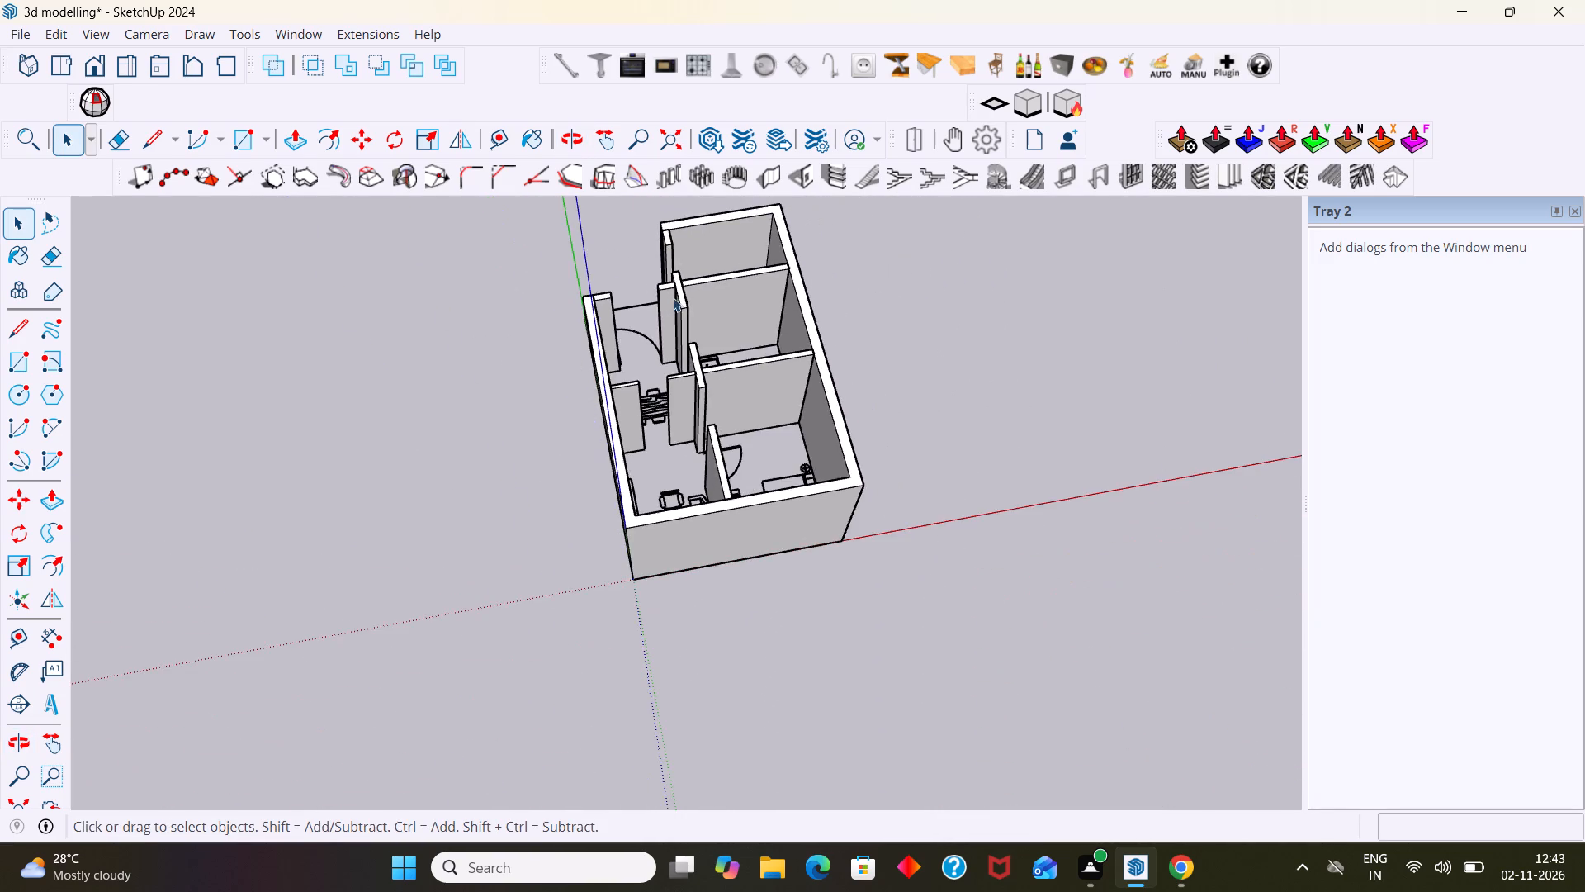
middle_drag(677, 318, 890, 254)
scroll(786, 441, up, 3)
middle_drag(736, 451, 1135, 363)
scroll(533, 417, up, 3)
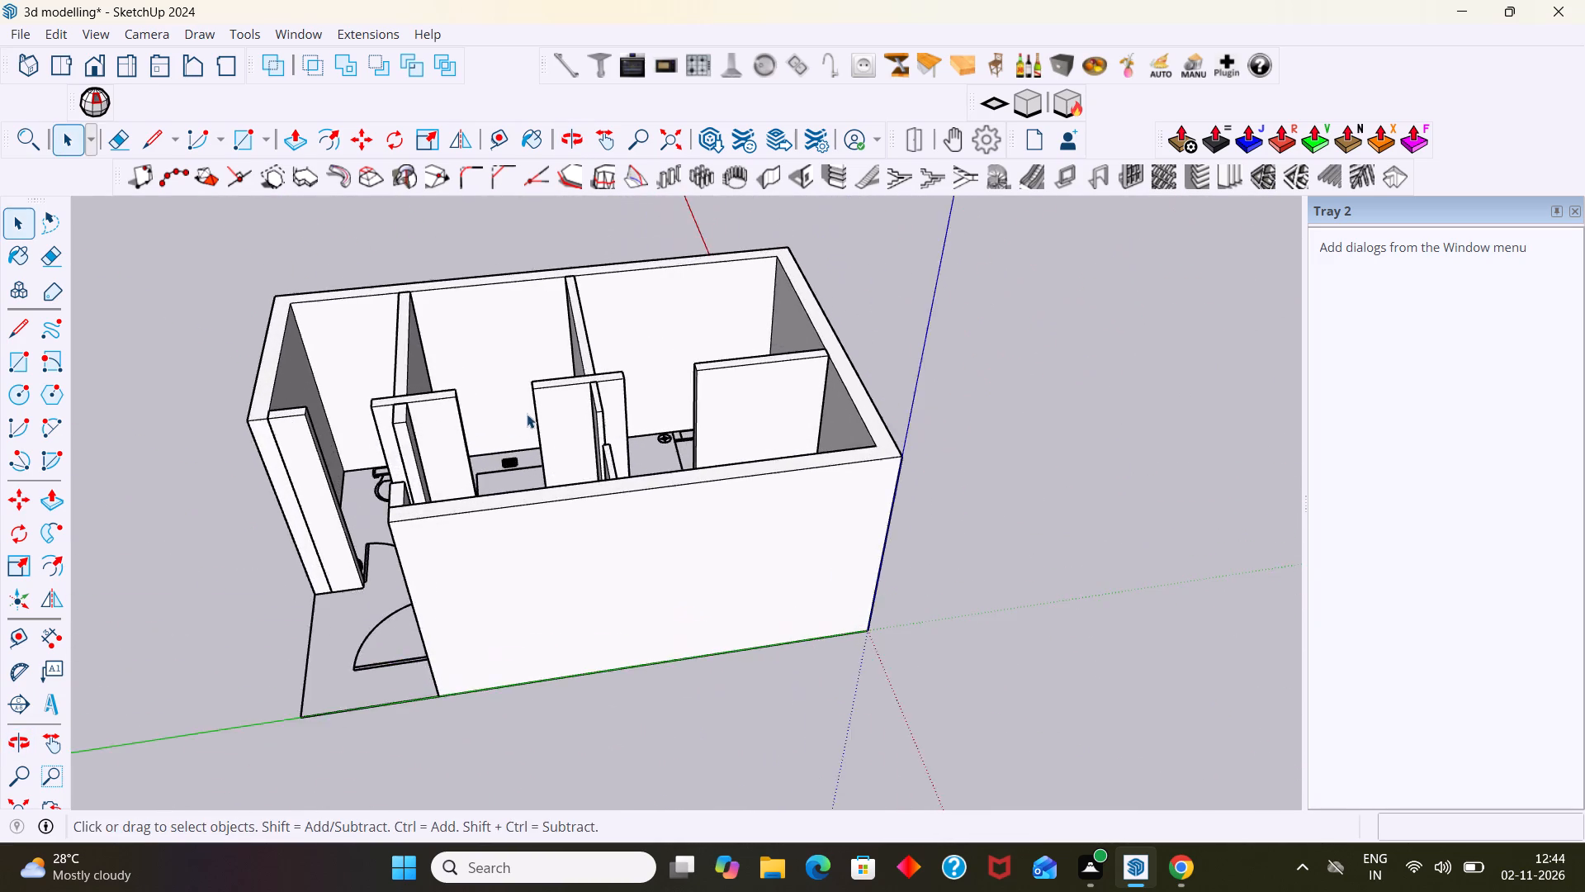
middle_drag(414, 455, 710, 455)
scroll(641, 490, down, 9)
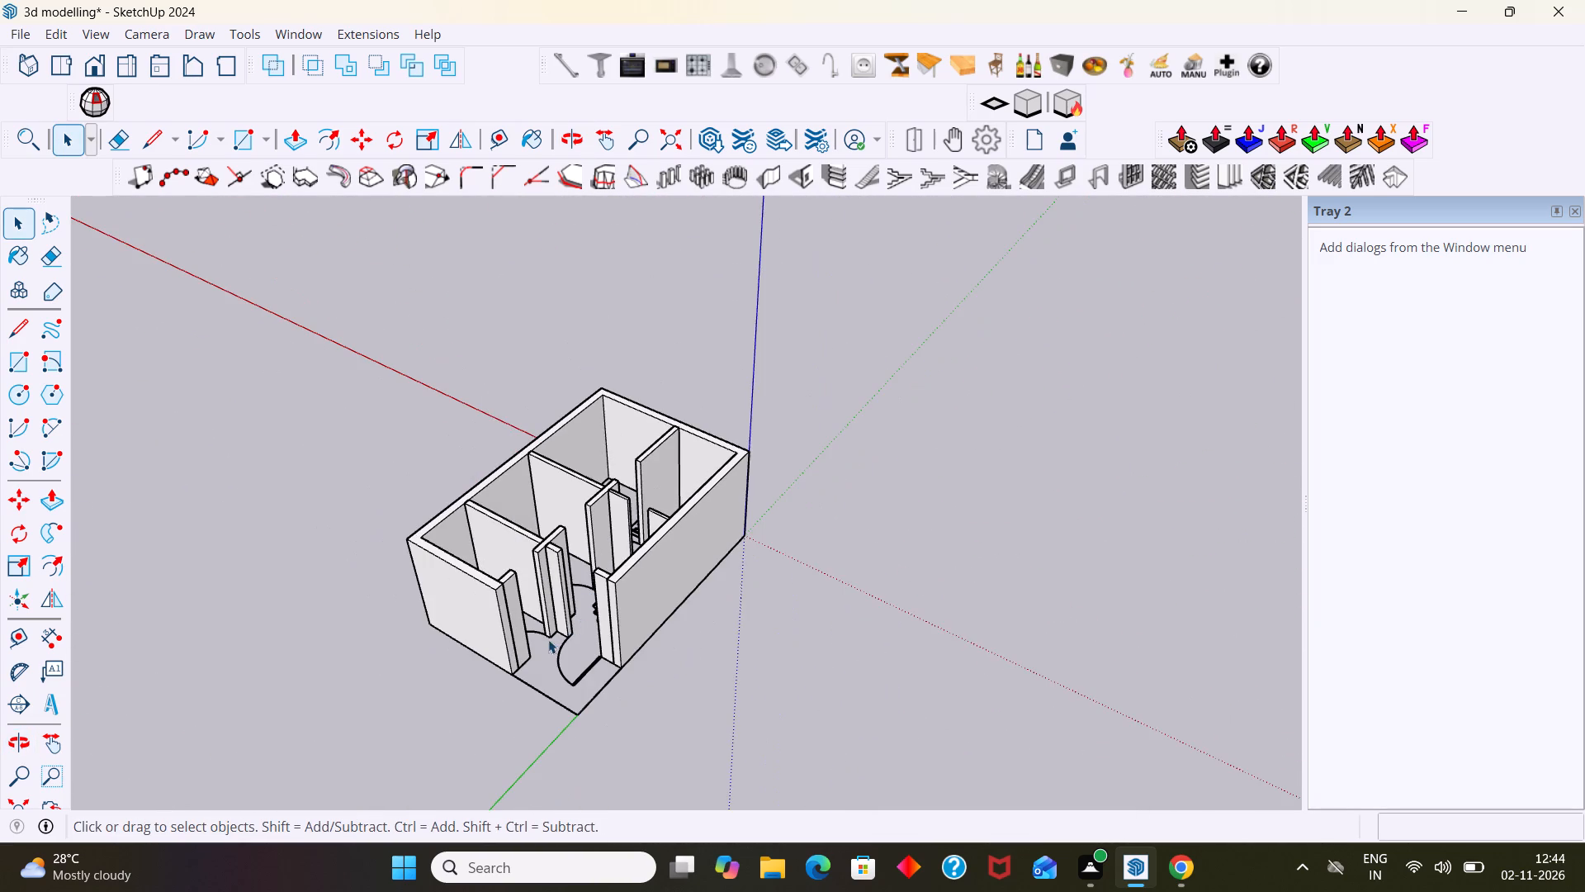
scroll(543, 642, up, 6)
middle_drag(533, 644, 337, 721)
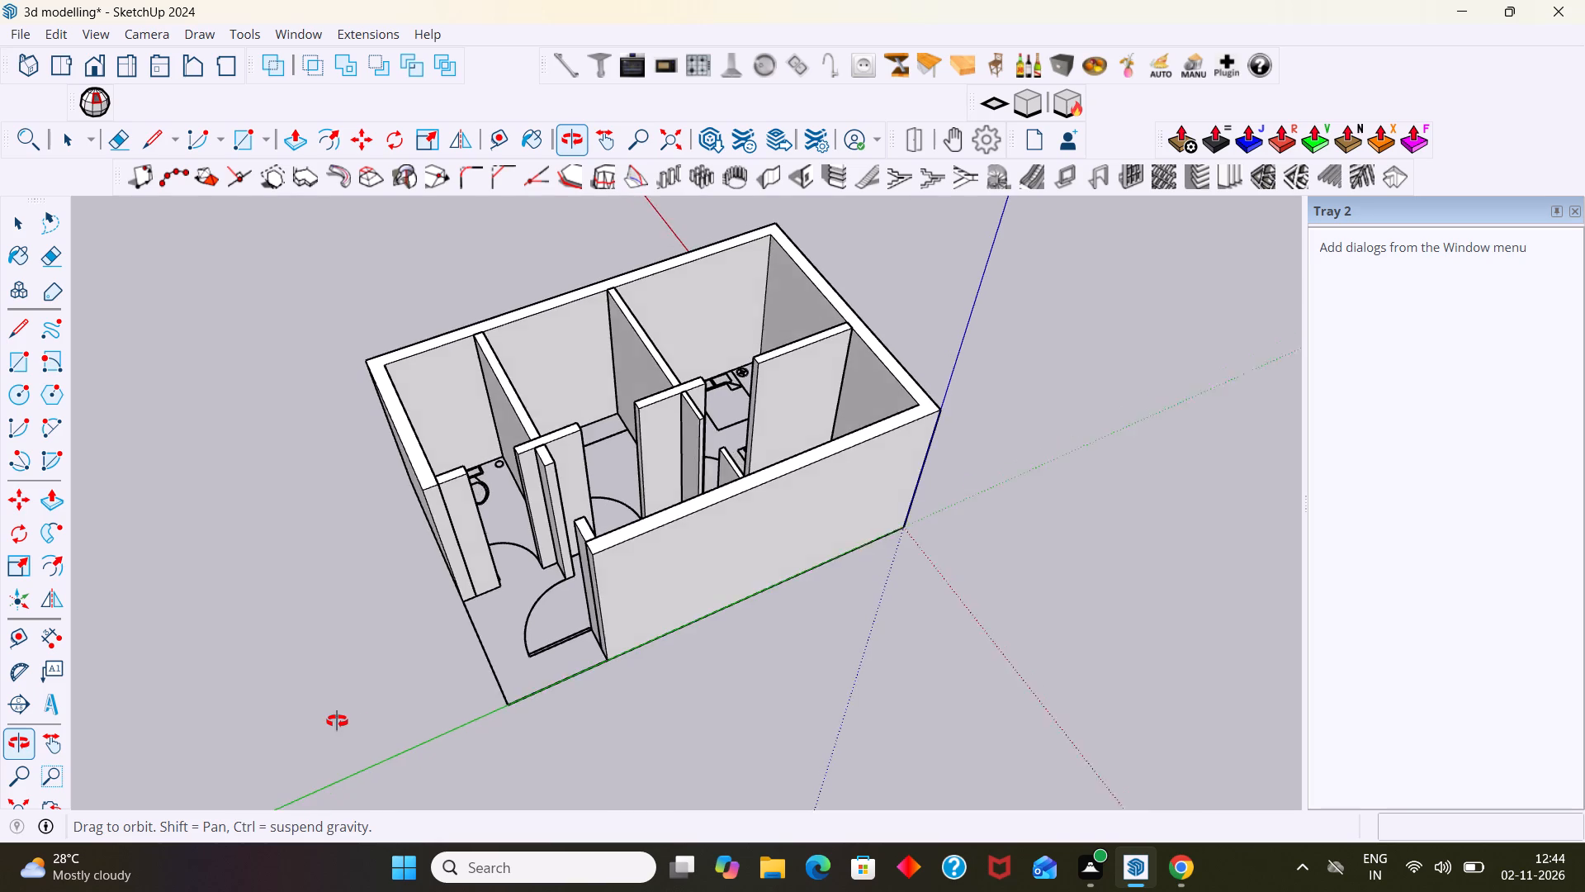
middle_drag(337, 721, 531, 672)
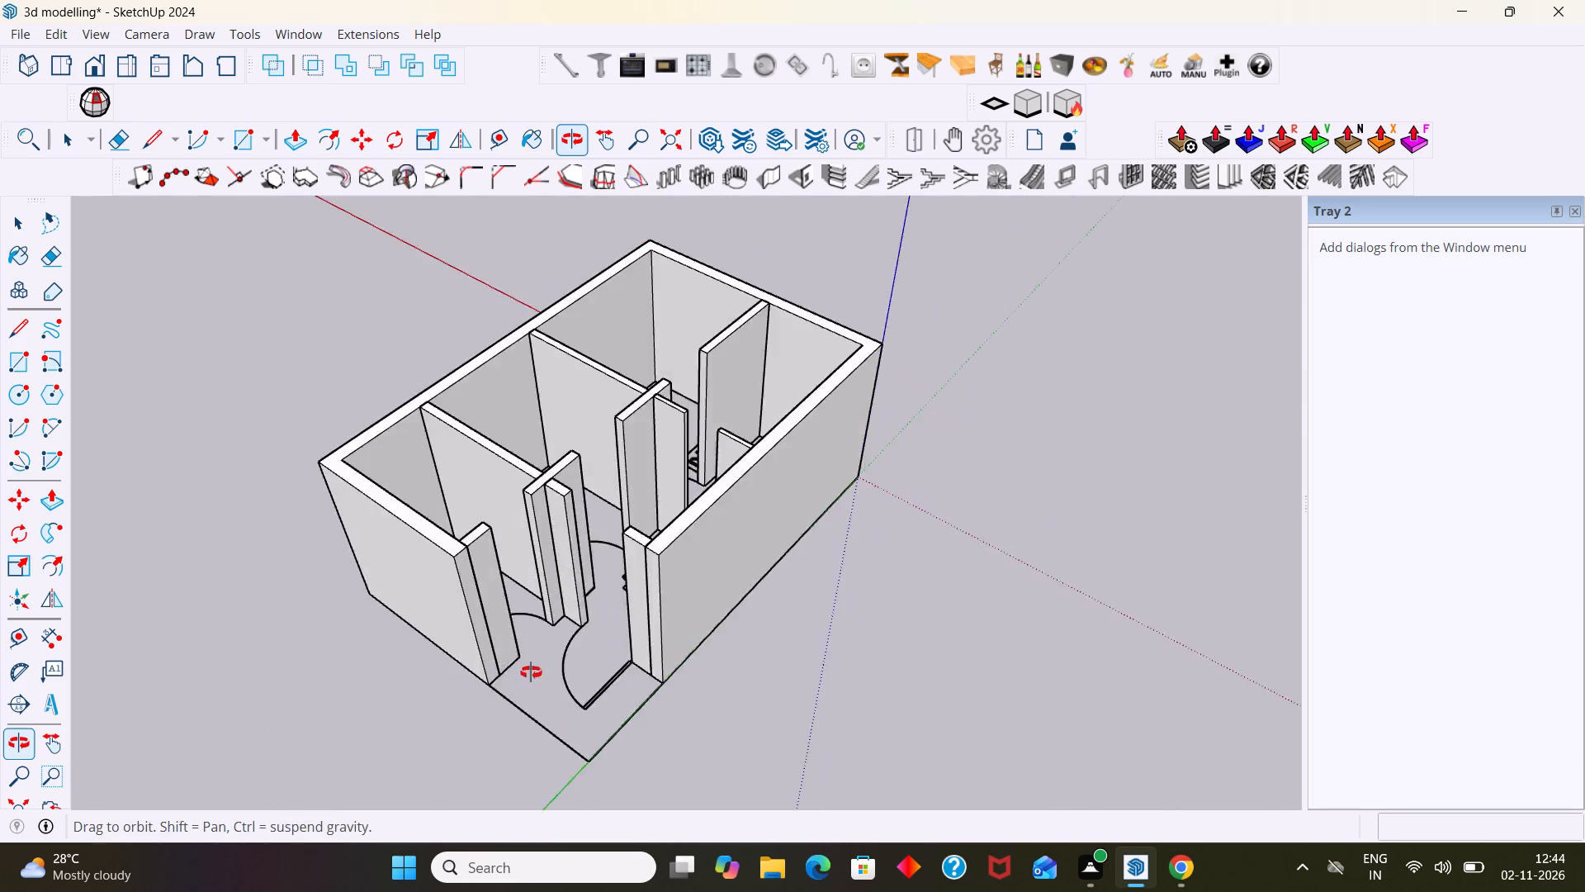
middle_drag(531, 672, 623, 517)
scroll(611, 527, down, 2)
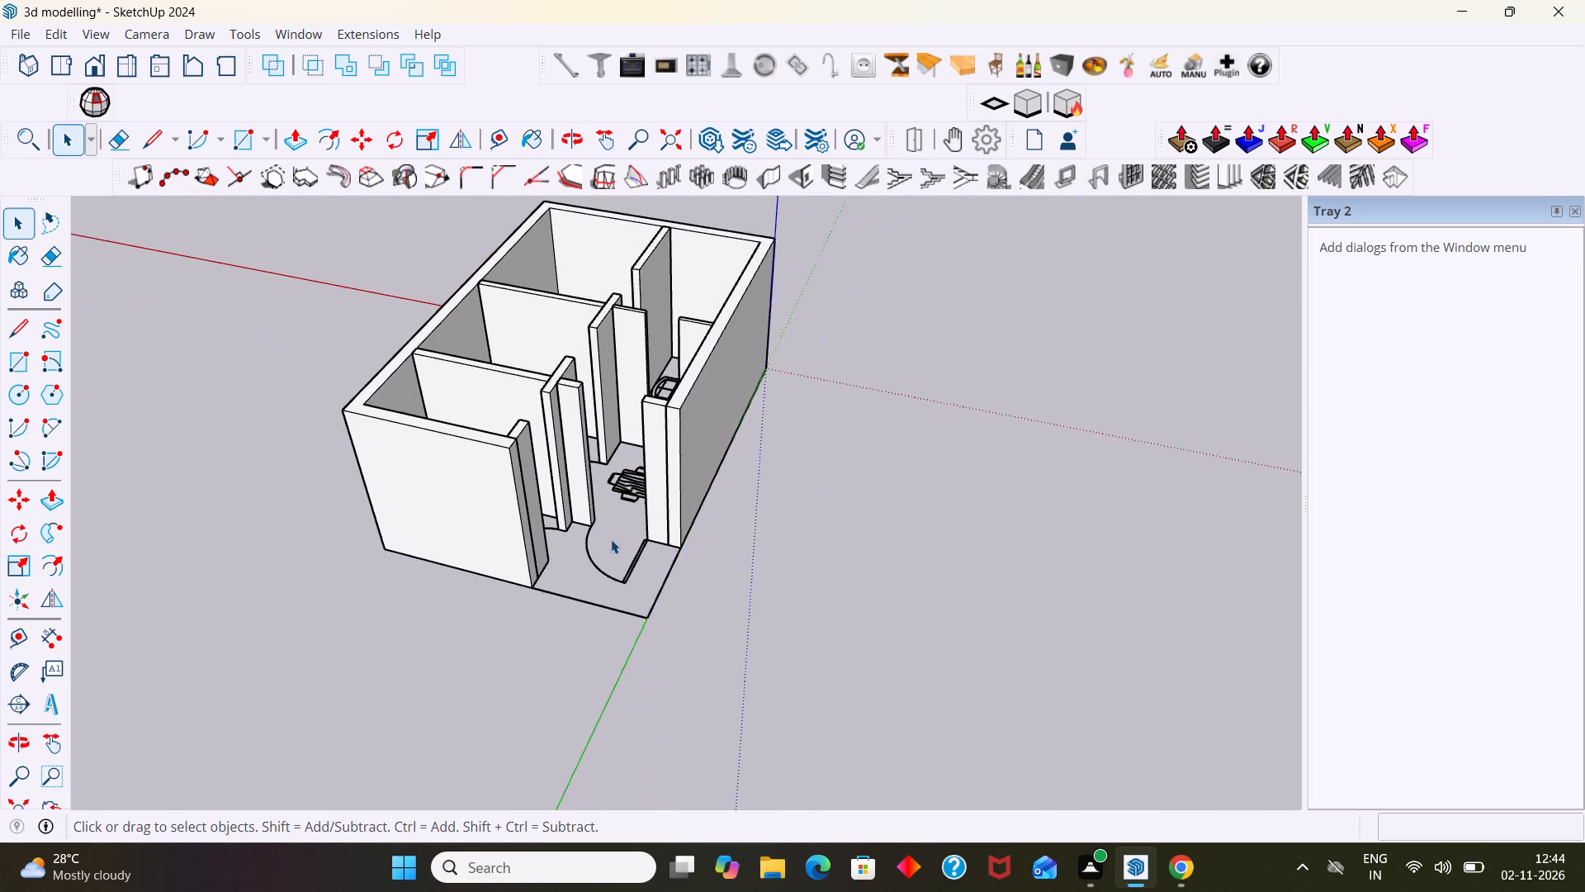
scroll(611, 539, down, 2)
middle_drag(616, 560, 603, 671)
scroll(494, 531, up, 6)
middle_drag(598, 492, 568, 568)
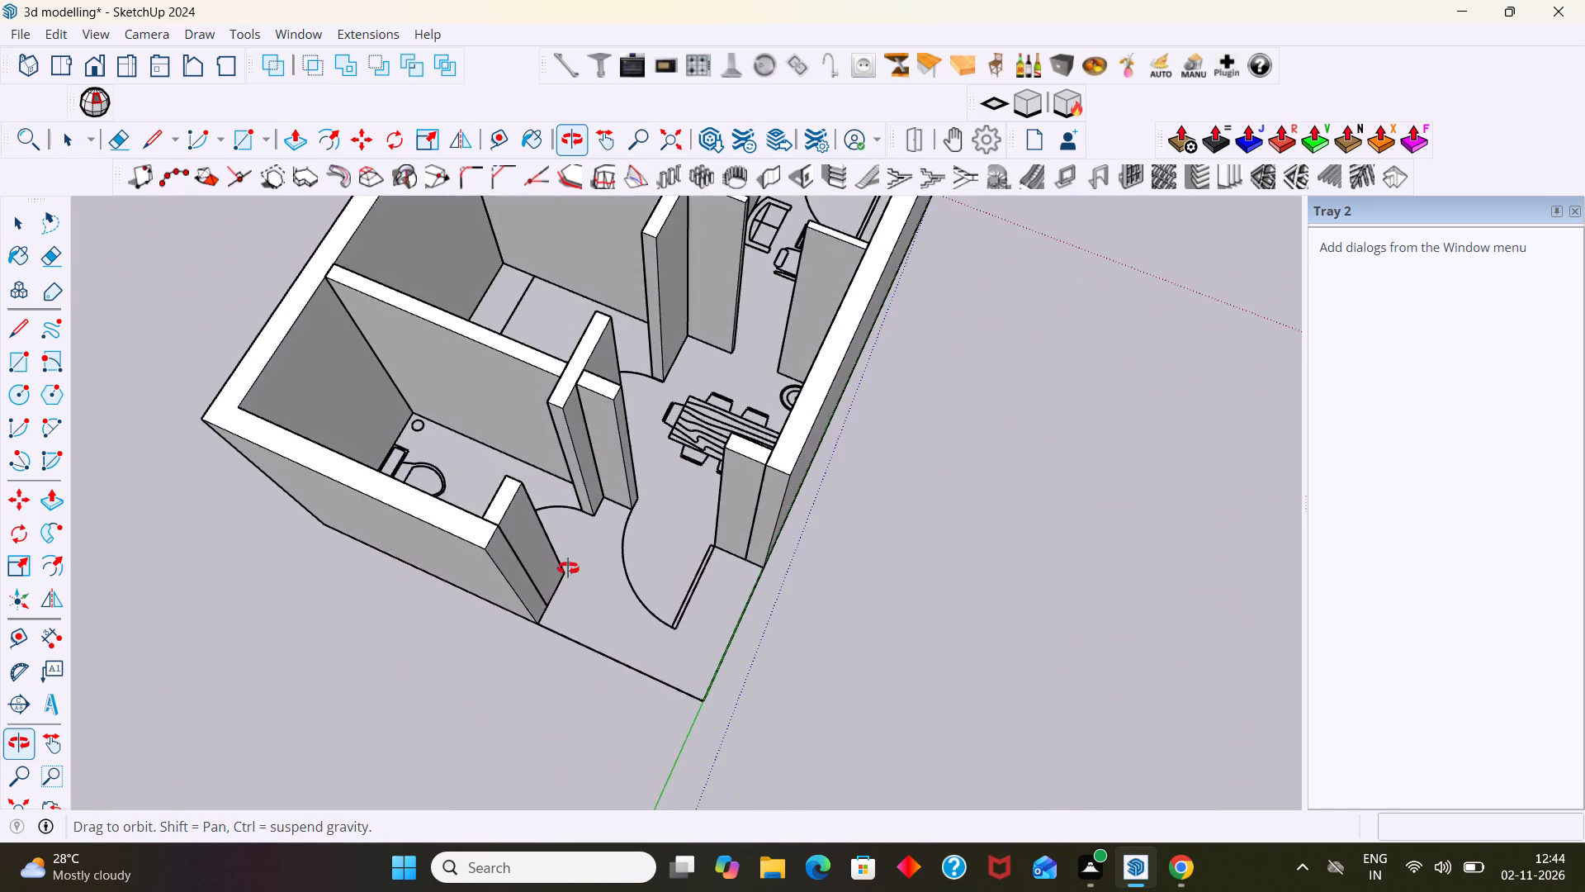
middle_drag(568, 568, 510, 517)
scroll(534, 496, down, 7)
middle_drag(570, 502, 559, 497)
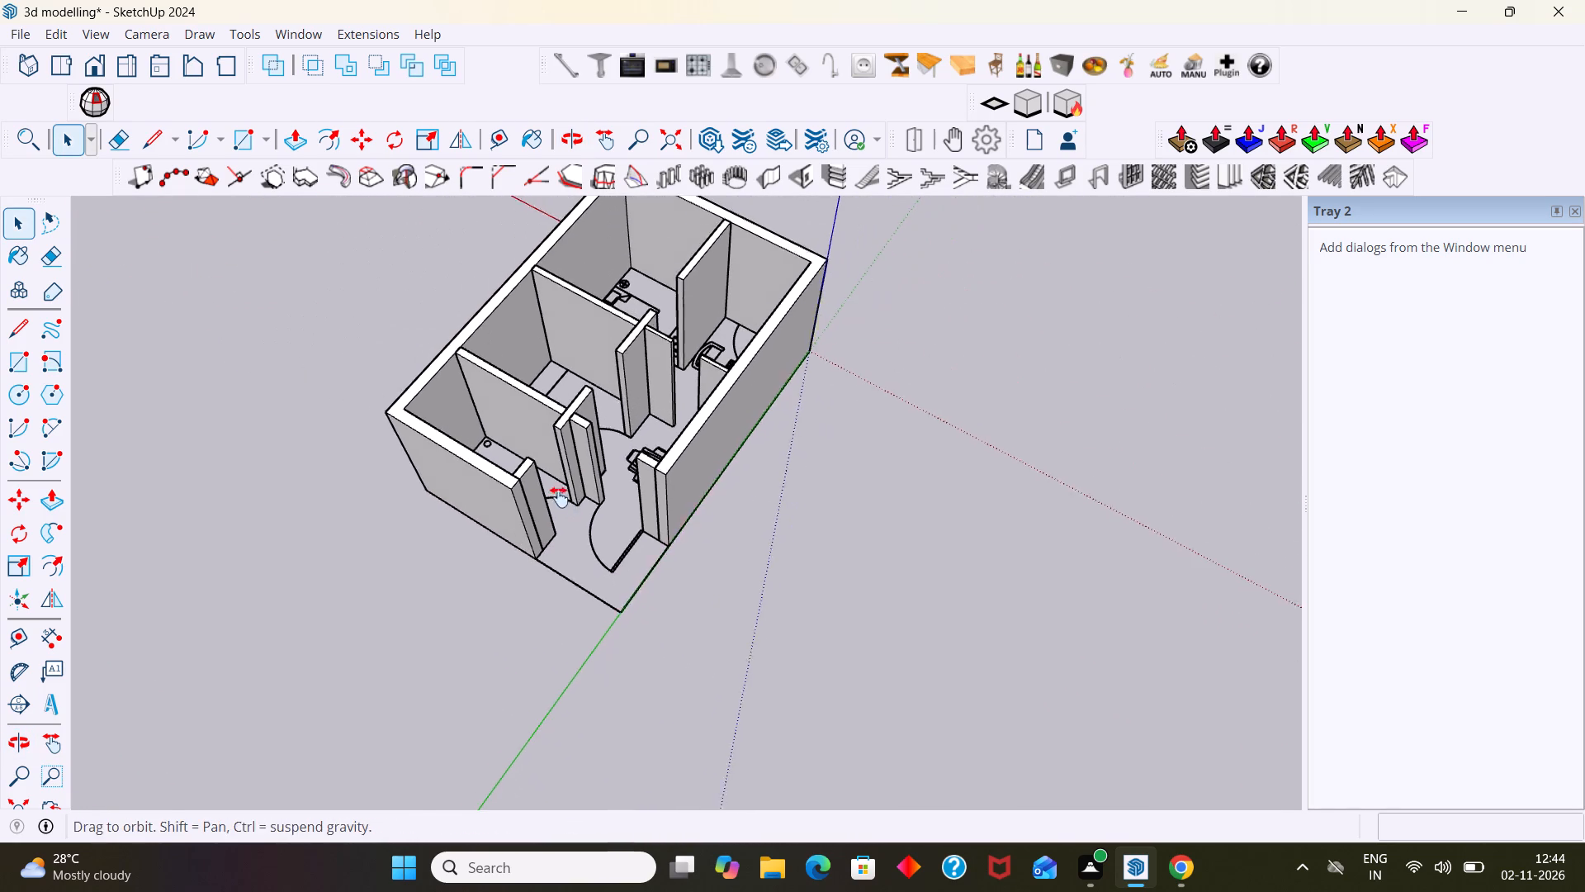
middle_drag(559, 497, 506, 501)
scroll(480, 467, down, 1)
middle_drag(475, 455, 377, 434)
scroll(494, 401, up, 10)
middle_drag(622, 325, 617, 326)
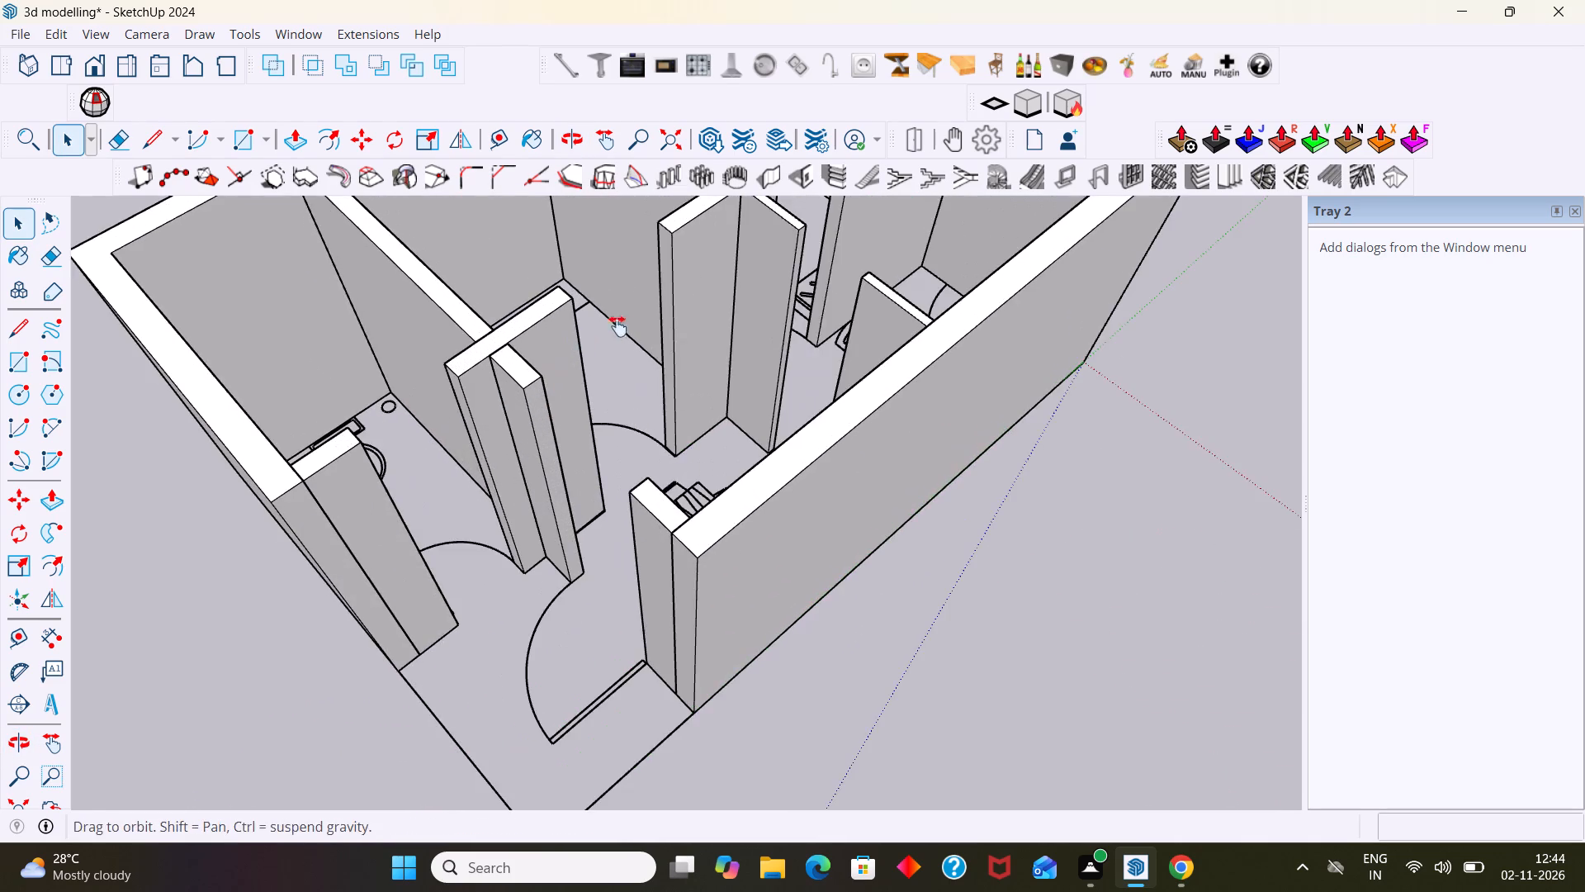
middle_drag(617, 326, 490, 393)
scroll(510, 347, up, 1)
middle_drag(512, 342, 428, 366)
scroll(476, 325, up, 6)
middle_drag(513, 296, 694, 258)
Open the partition beside the kitchen door for editing and draw a 3' by 6" rectangle at the top of its end face.
scroll(506, 346, down, 3)
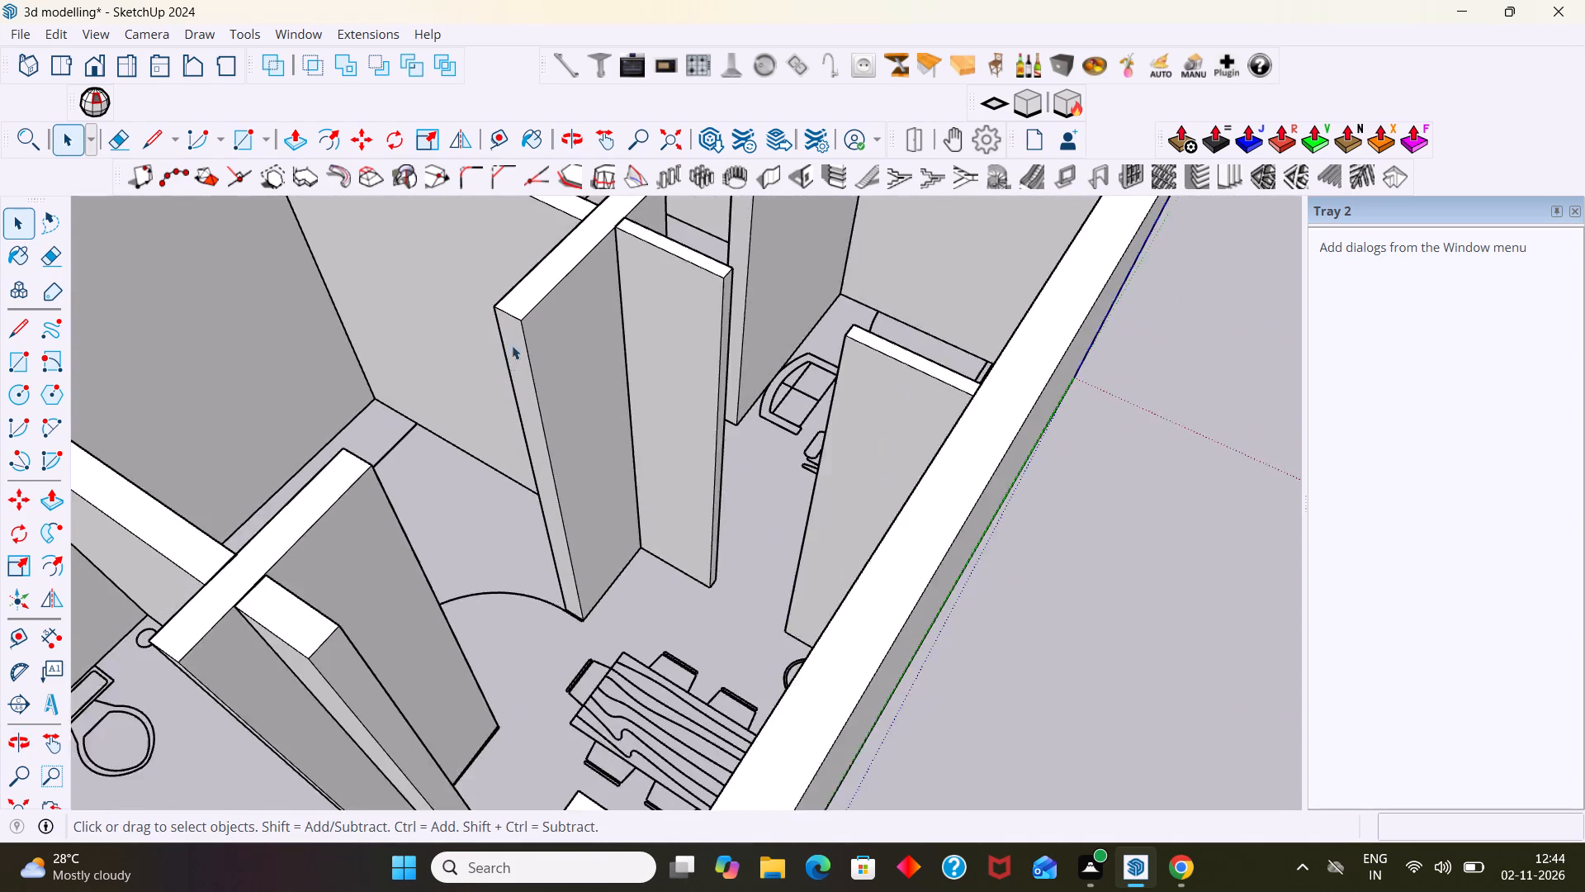
scroll(512, 345, down, 2)
middle_drag(524, 390, 680, 374)
scroll(523, 406, up, 5)
double_click(497, 405)
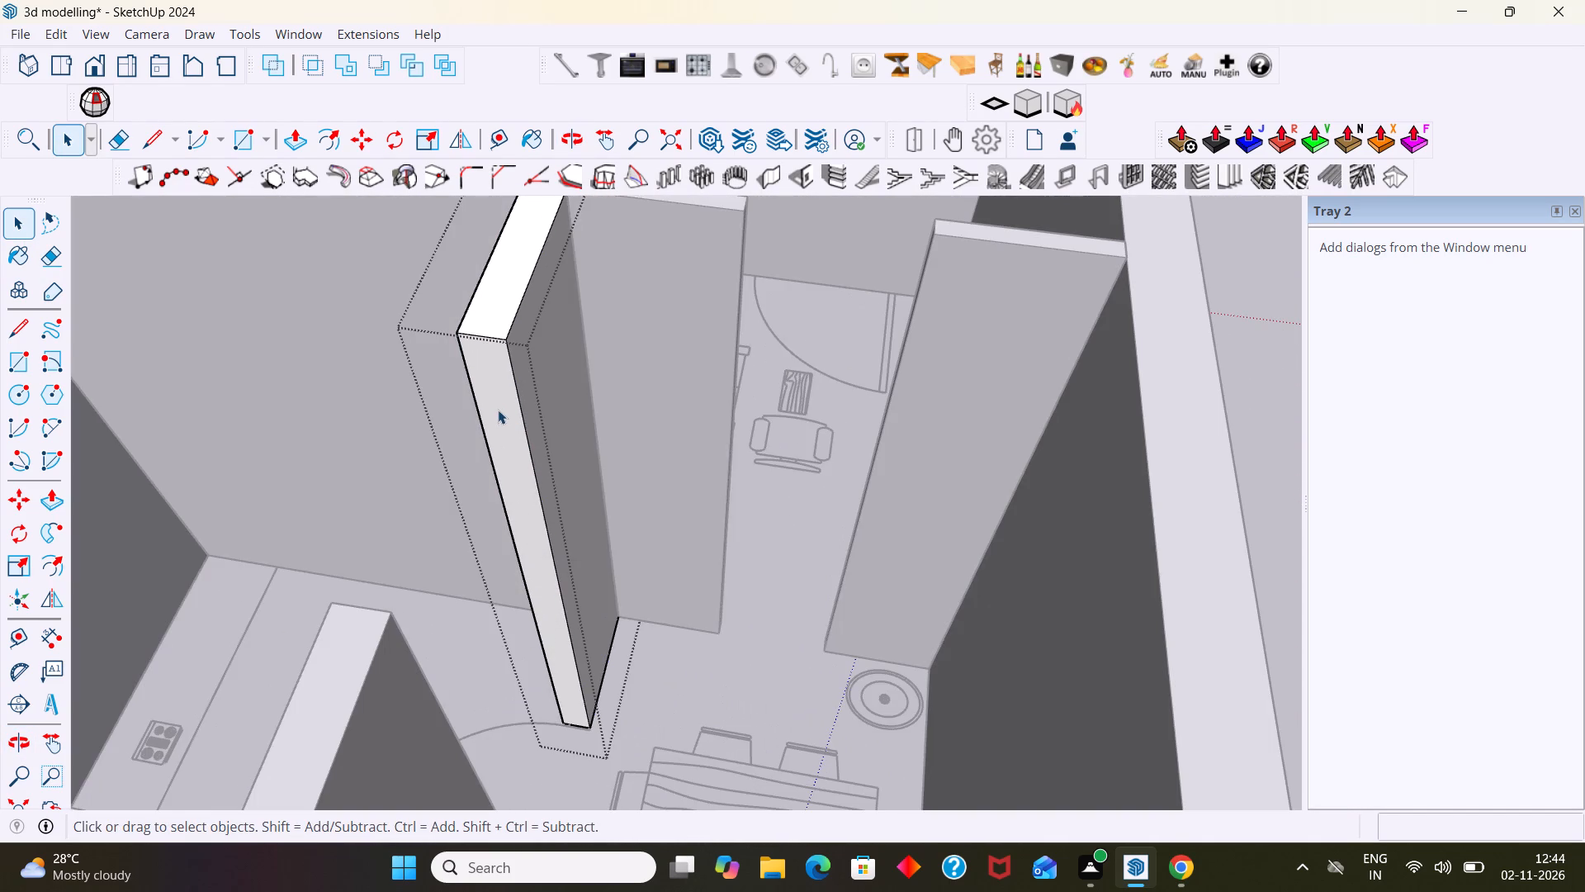
click(498, 413)
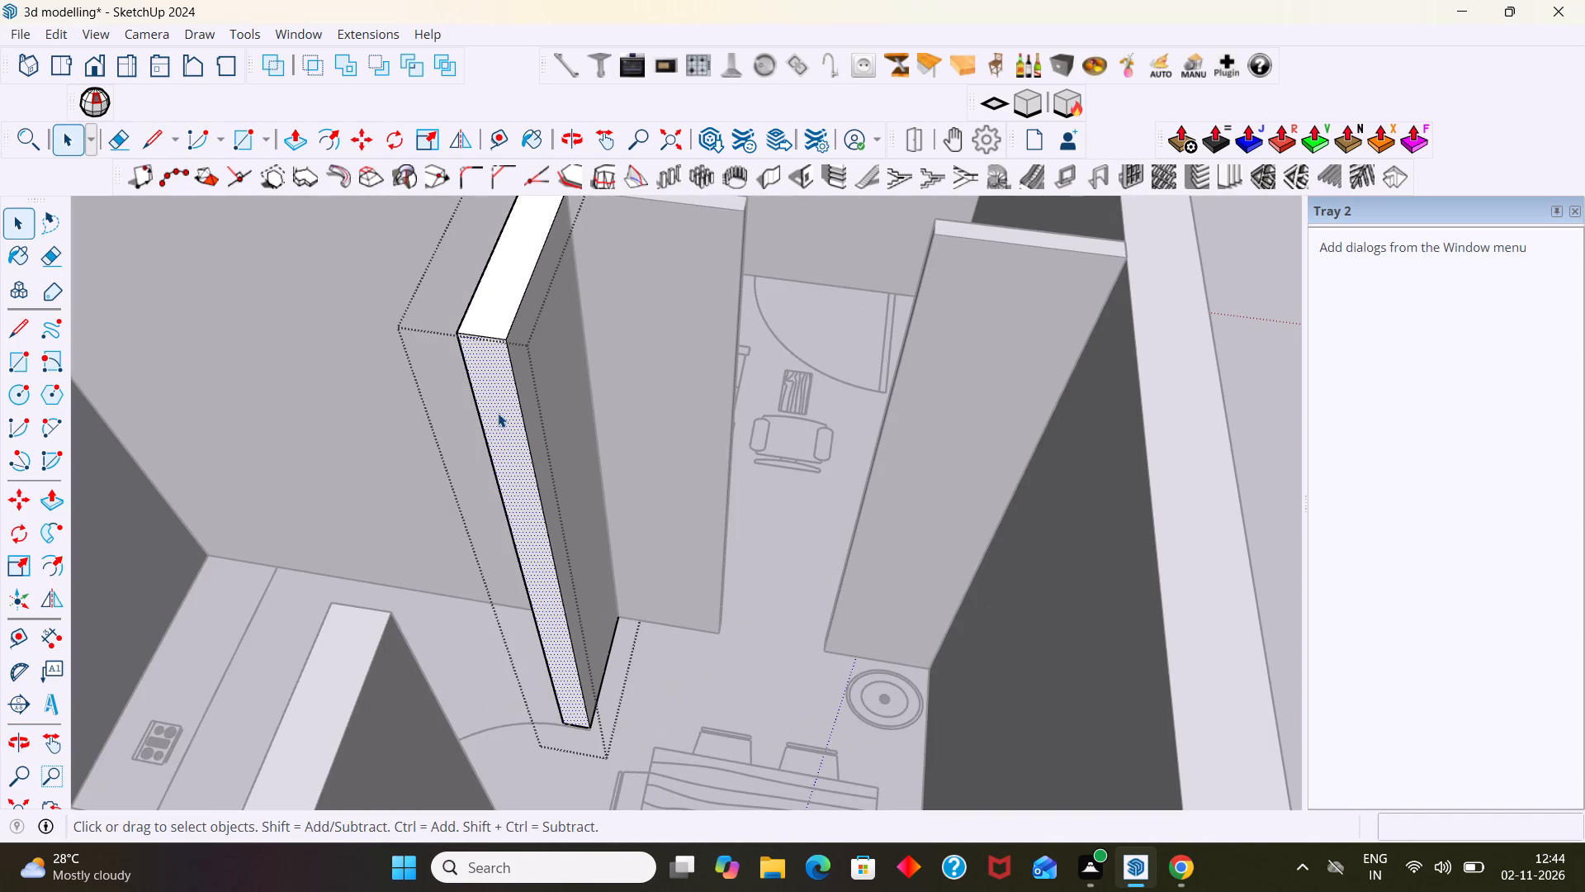
key(r)
click(462, 339)
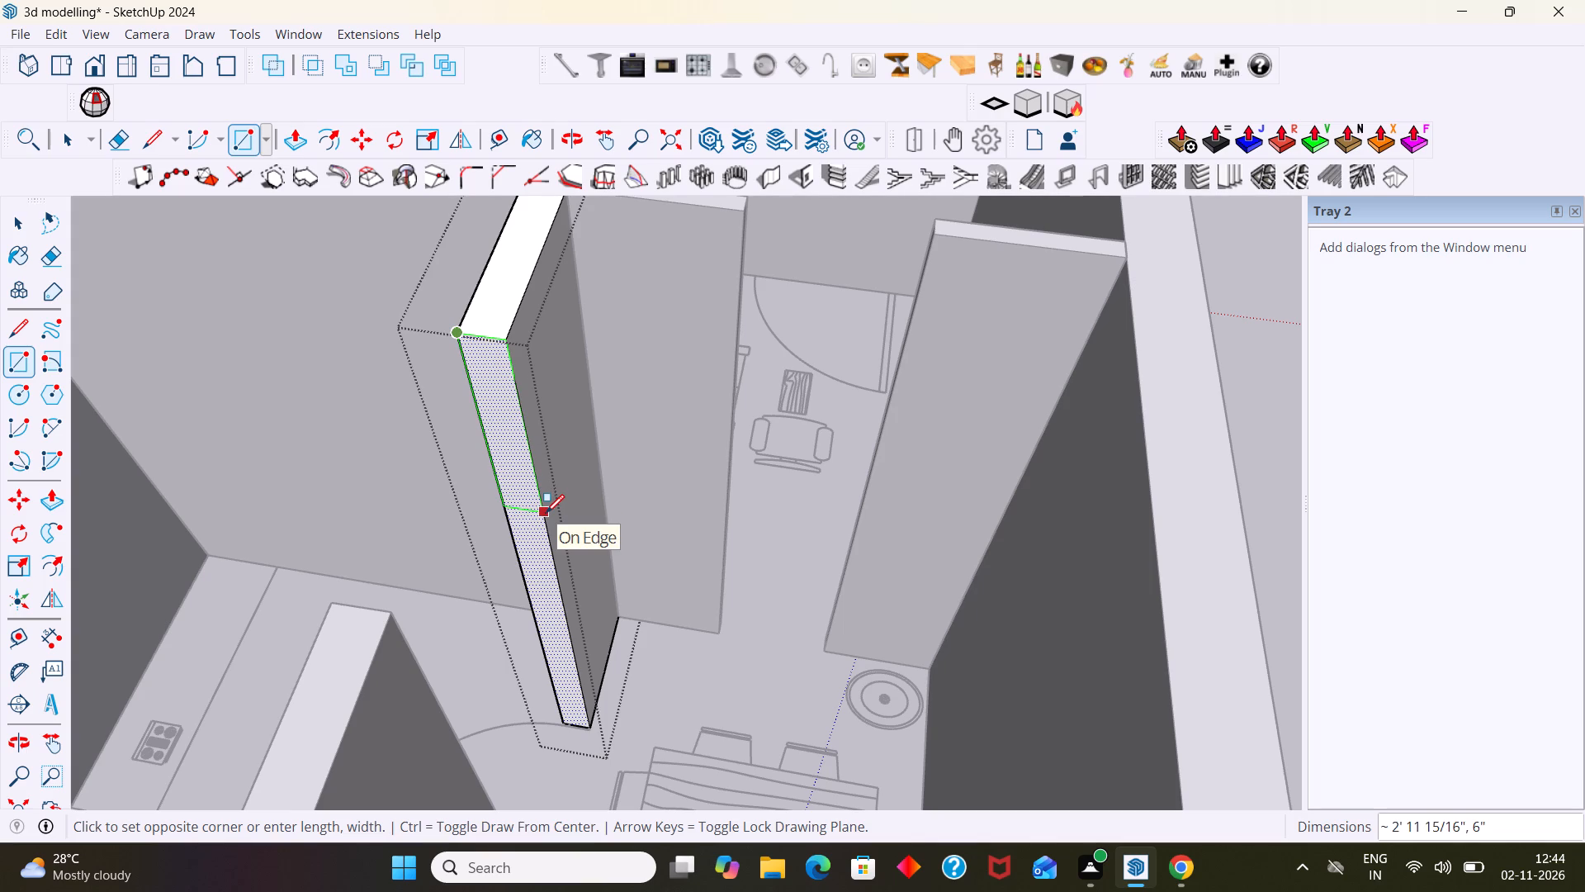
text(3')
key(Return)
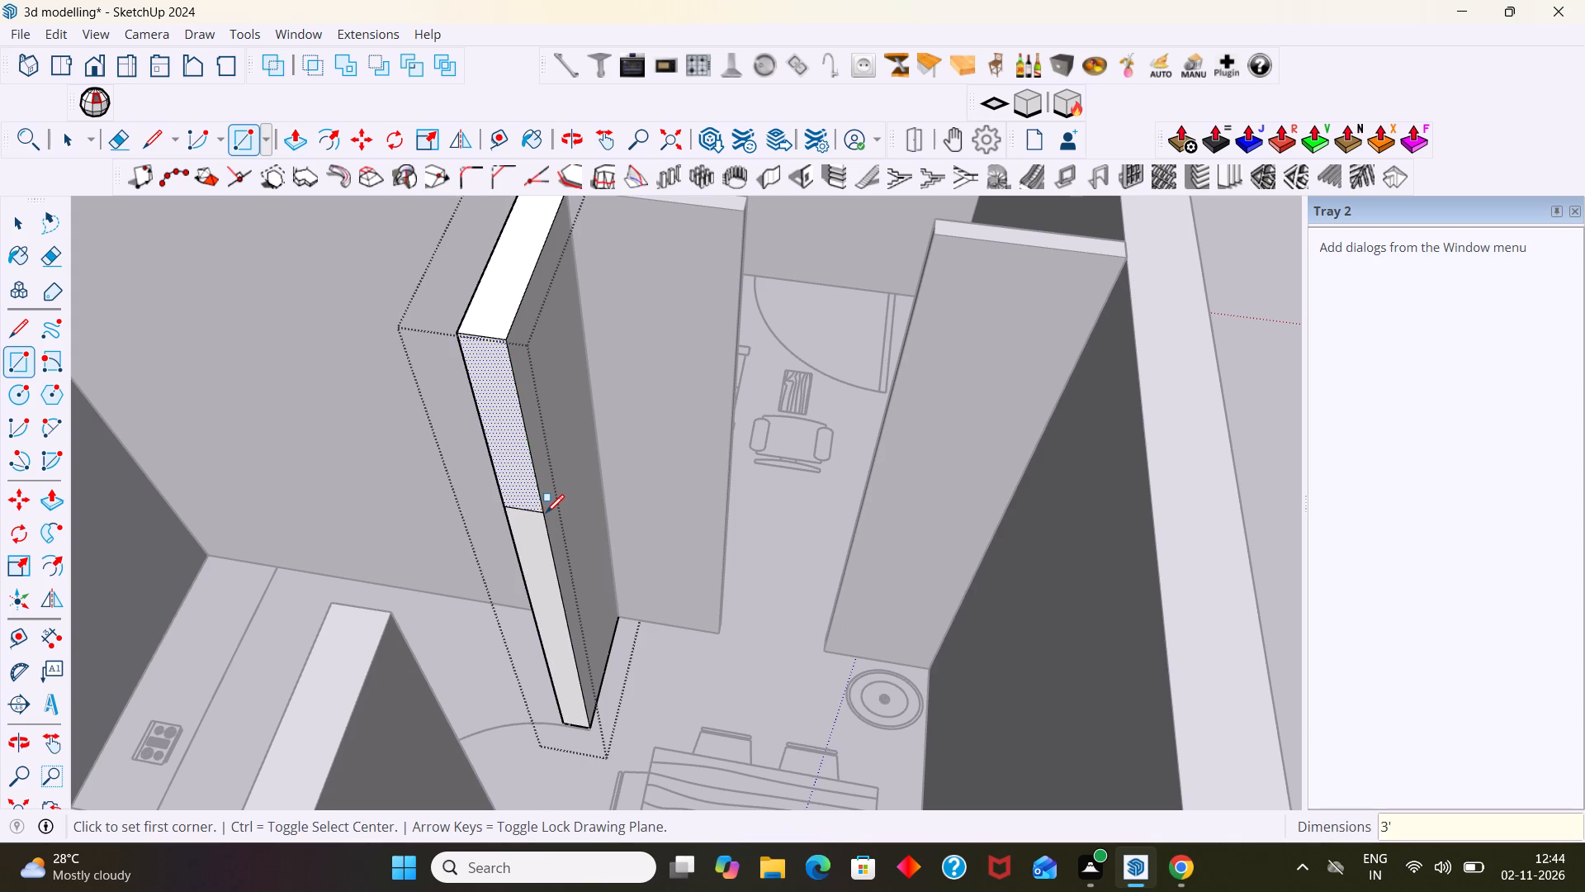
Push/Pull the 3' face across the kitchen door opening to the opposite partition, forming a lintel, and leave the group.
key(p)
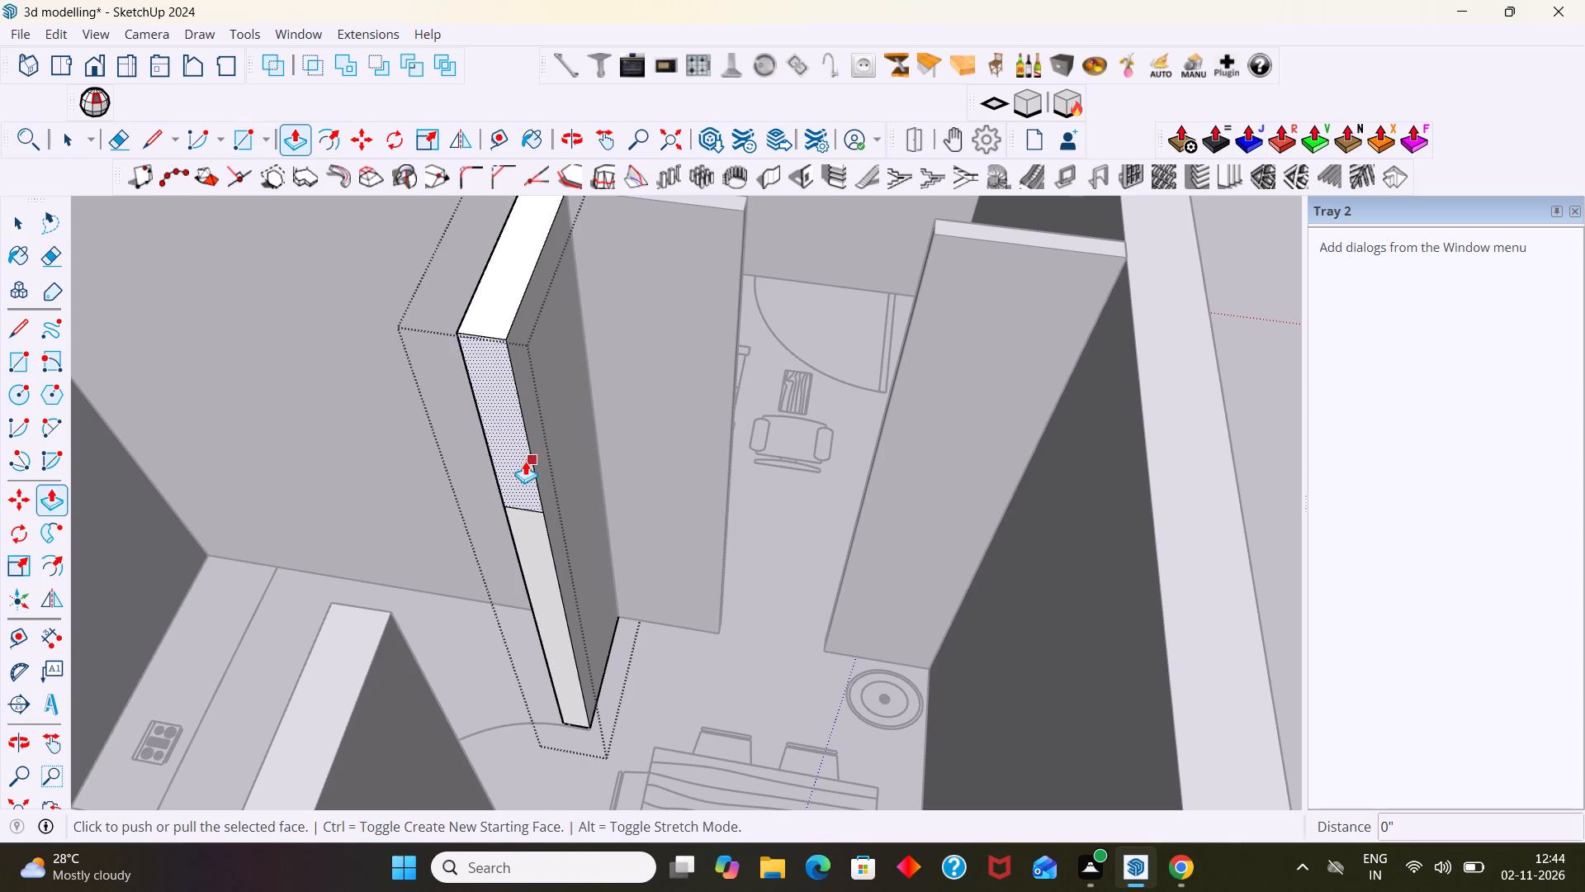
click(525, 461)
middle_drag(421, 578, 215, 577)
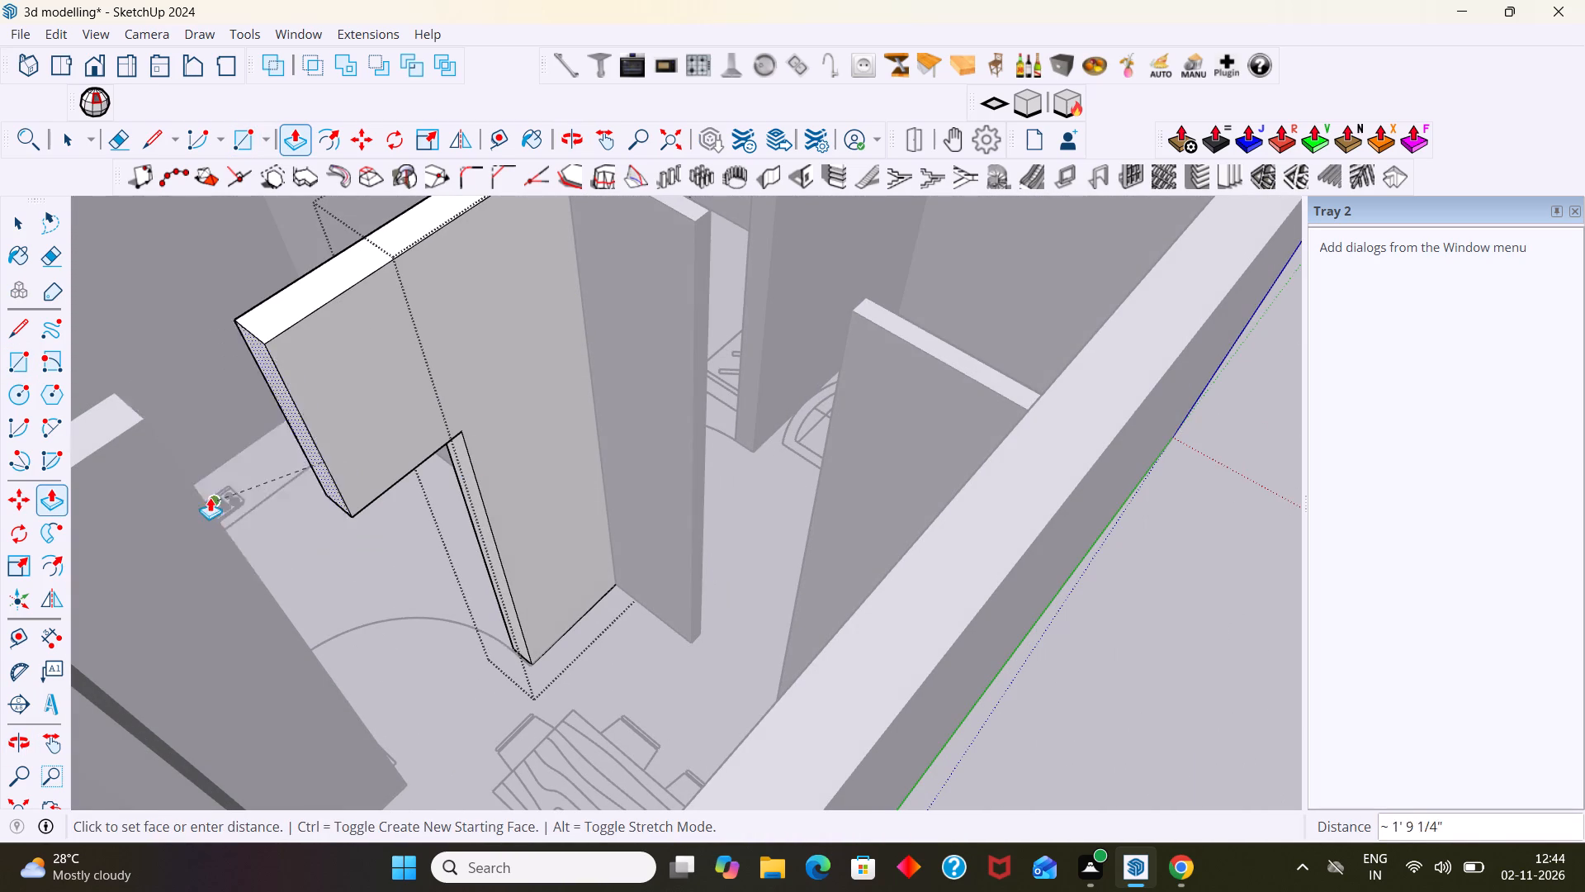
click(139, 418)
key(space)
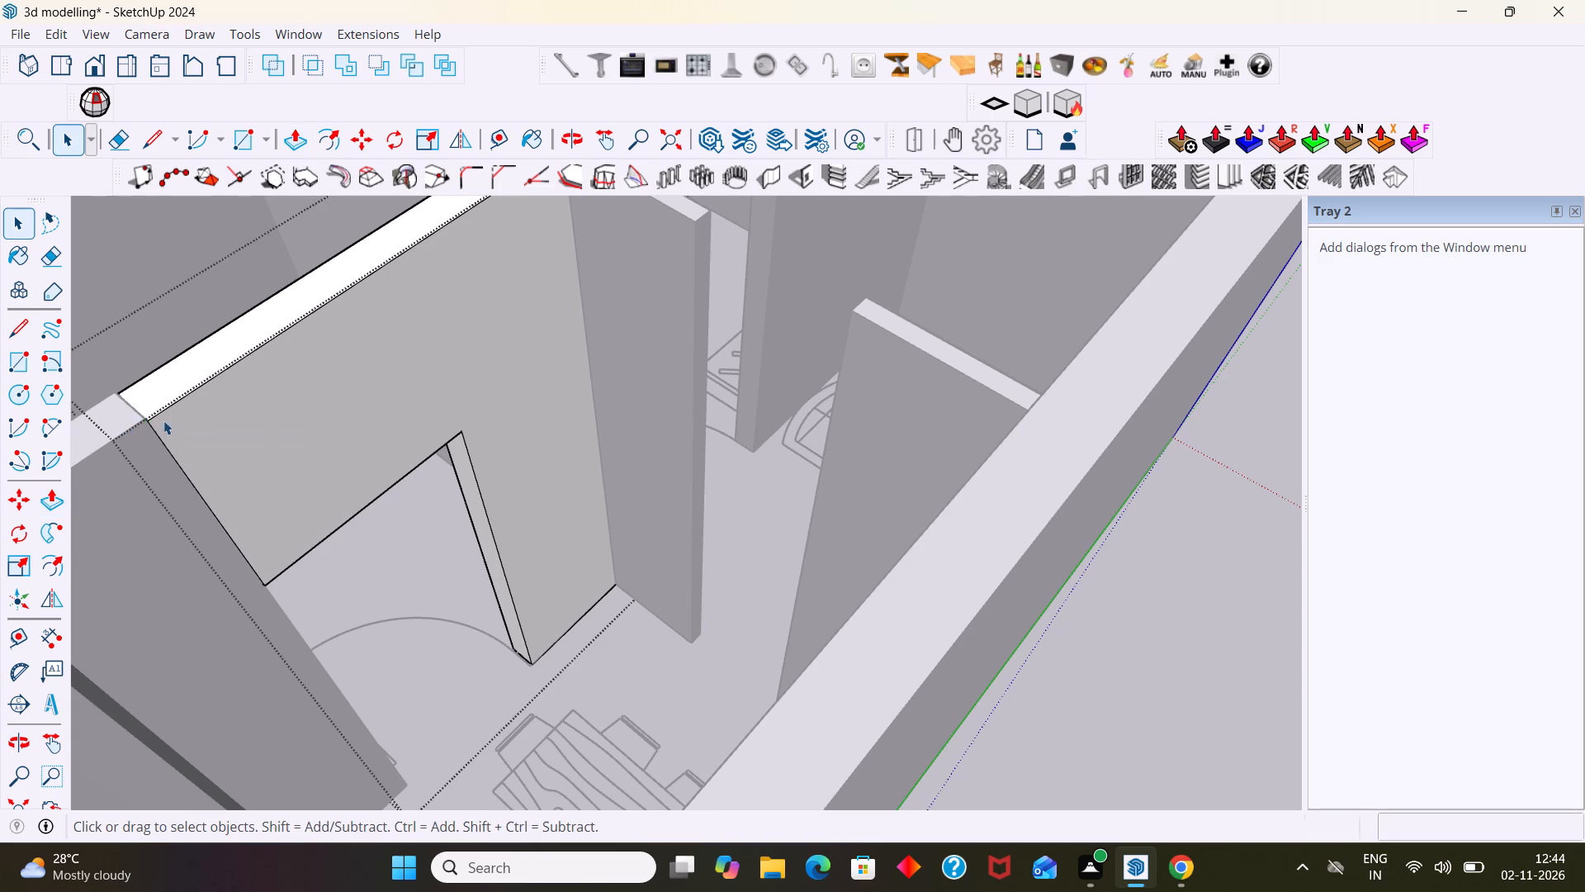
scroll(221, 421, down, 14)
click(847, 488)
Examine the kitchen door lintel and the surrounding partitions from above and several sides, out to the whole house.
scroll(343, 436, up, 5)
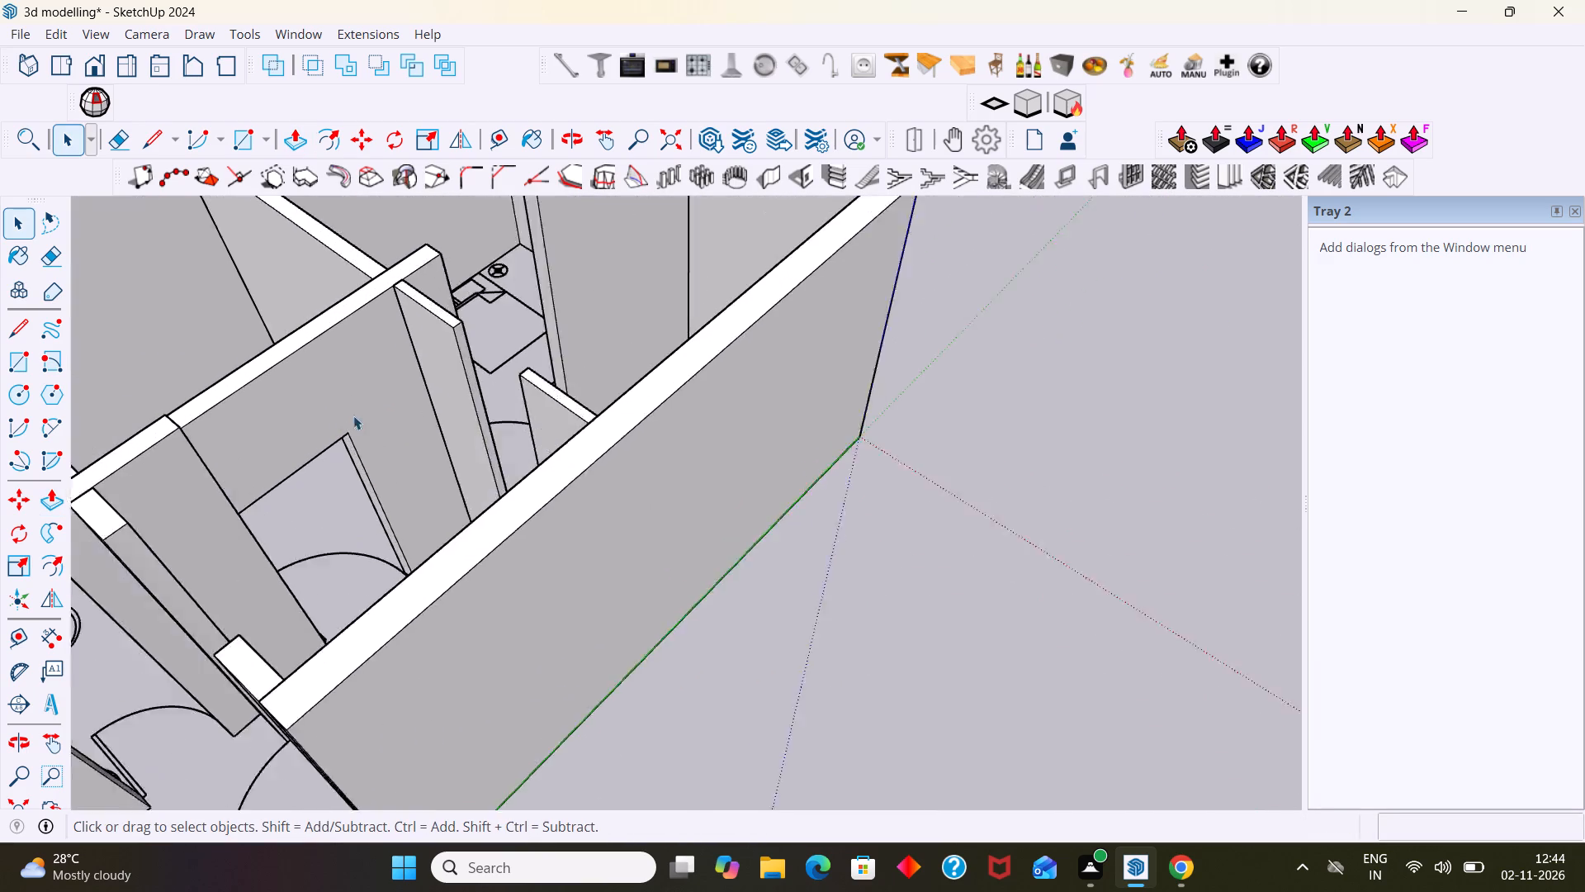
scroll(353, 415, up, 4)
middle_drag(330, 448, 372, 312)
scroll(290, 335, down, 9)
middle_drag(296, 382, 155, 562)
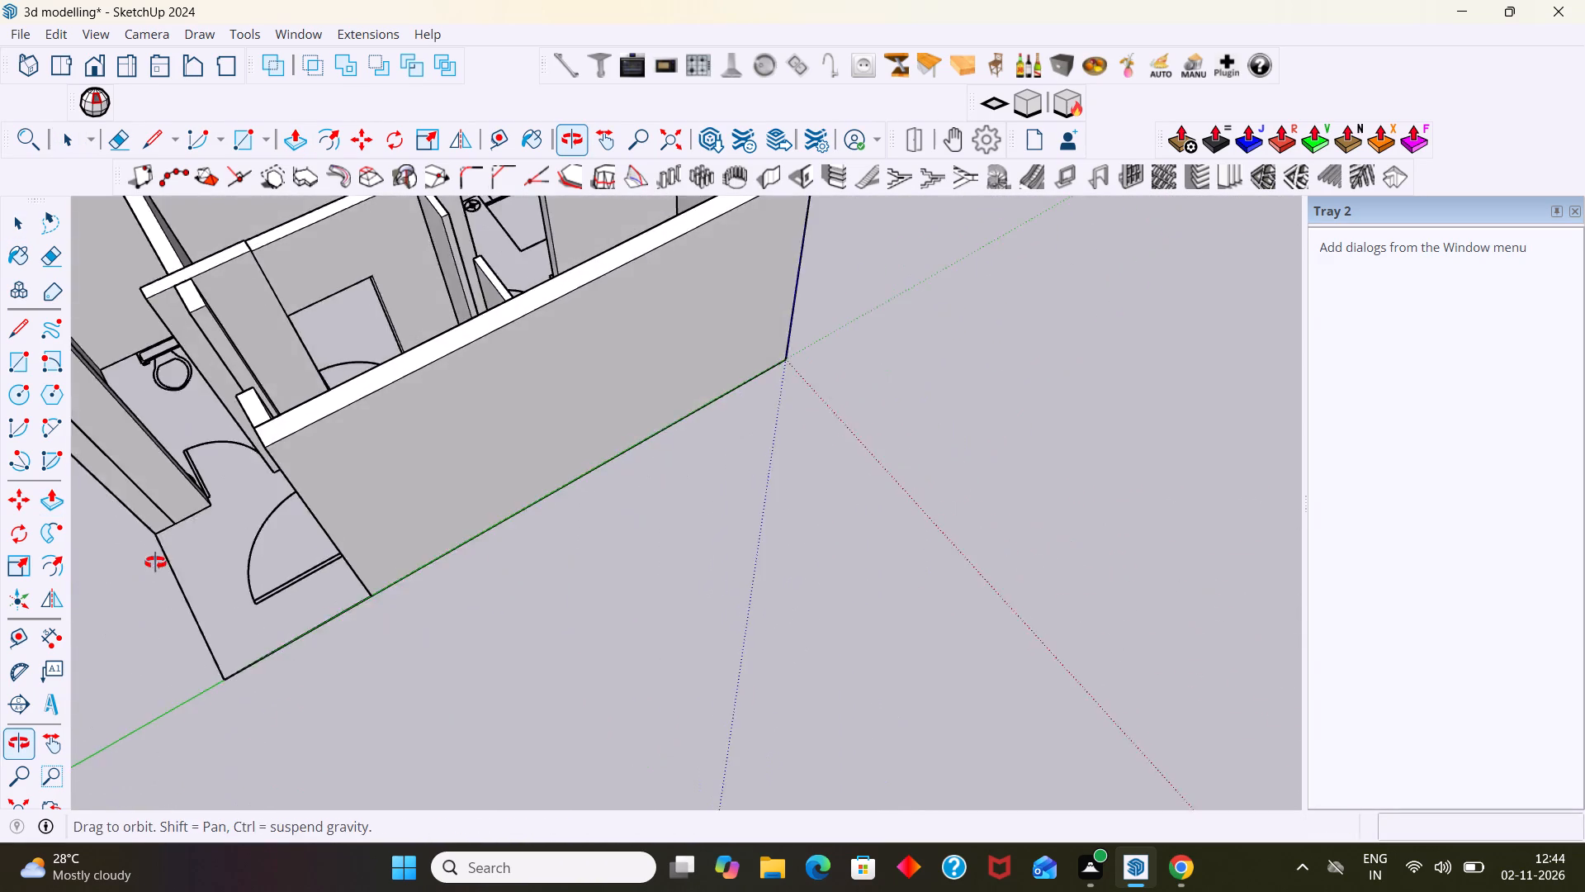
middle_drag(155, 562, 174, 536)
scroll(317, 396, up, 7)
shift+middle_drag(373, 352, 374, 466)
scroll(358, 448, down, 2)
middle_drag(367, 509, 337, 597)
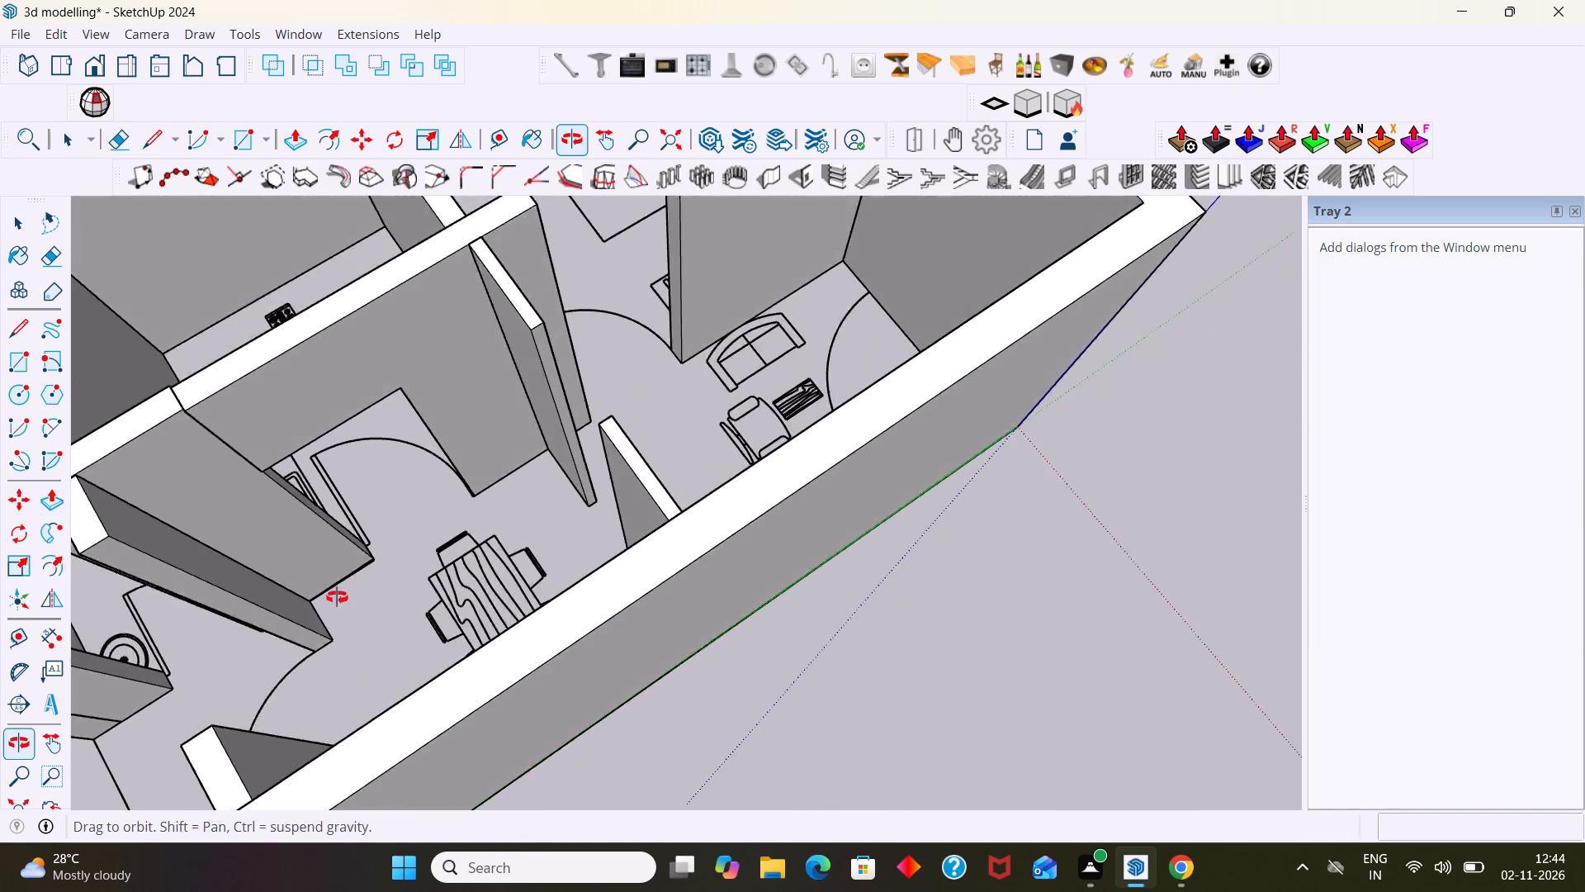
middle_drag(337, 597, 309, 540)
scroll(365, 469, up, 7)
middle_drag(333, 467, 311, 391)
scroll(315, 384, down, 9)
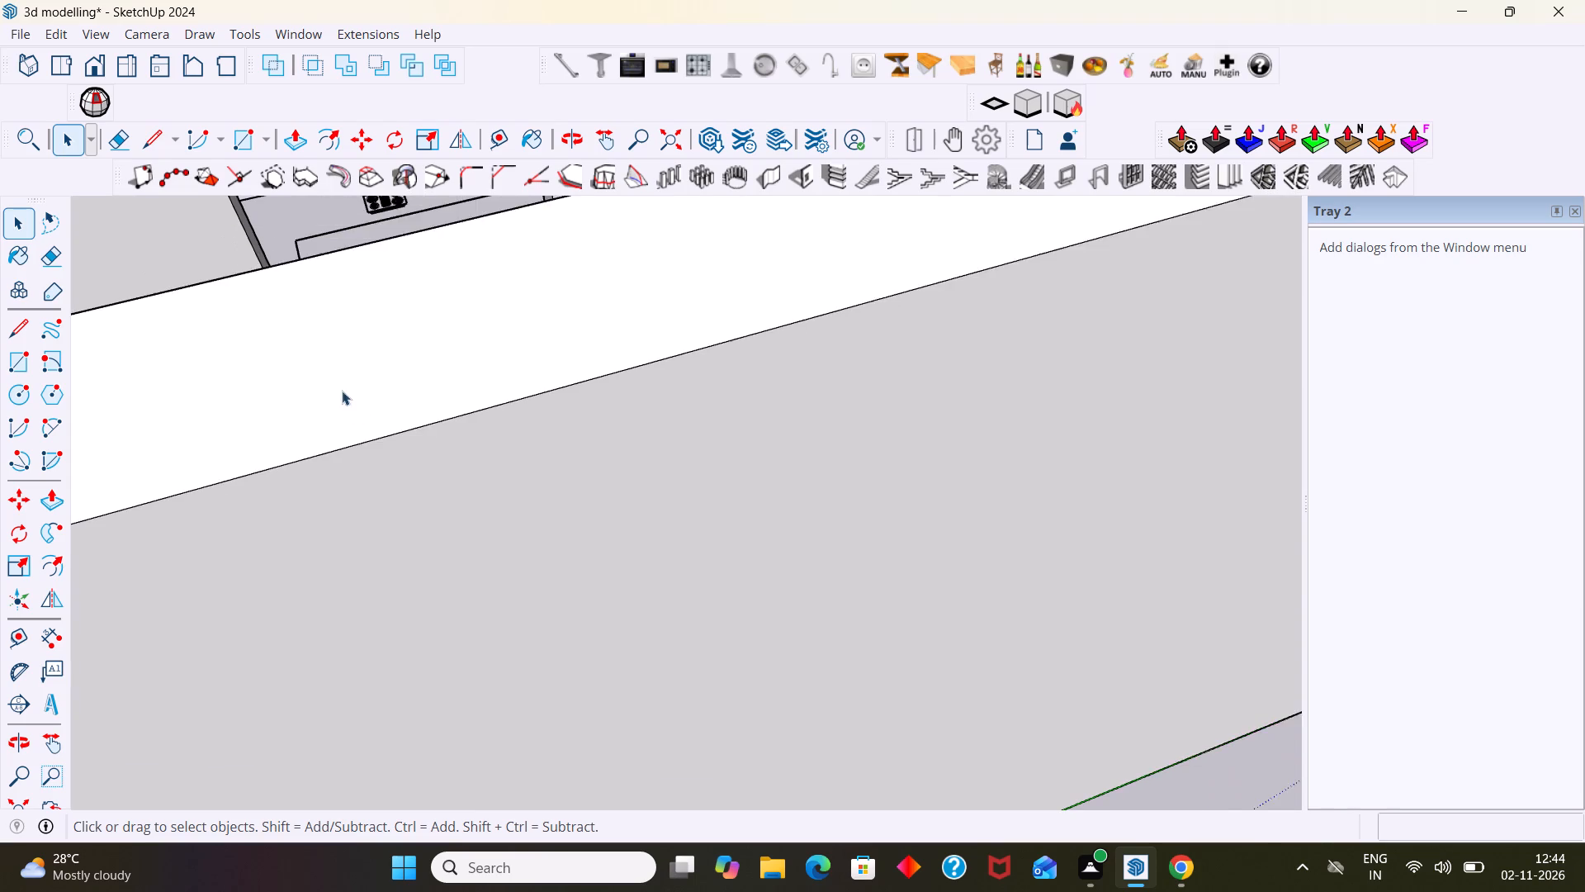
scroll(342, 391, down, 20)
scroll(342, 391, down, 8)
middle_drag(355, 374, 560, 353)
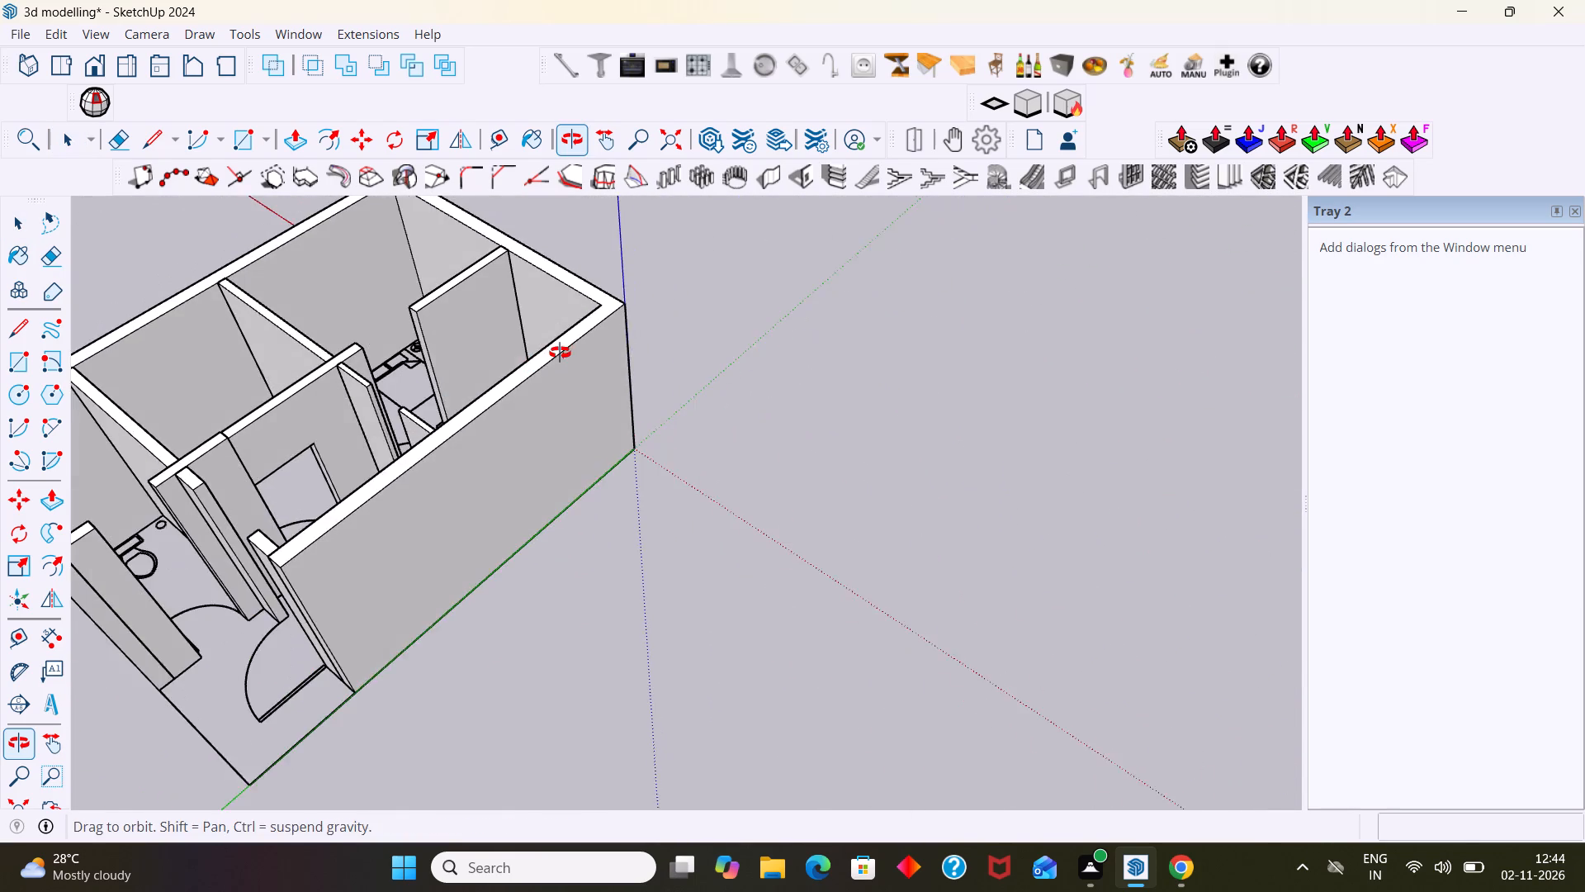
middle_drag(560, 353, 553, 354)
scroll(255, 451, up, 4)
middle_drag(296, 543, 495, 467)
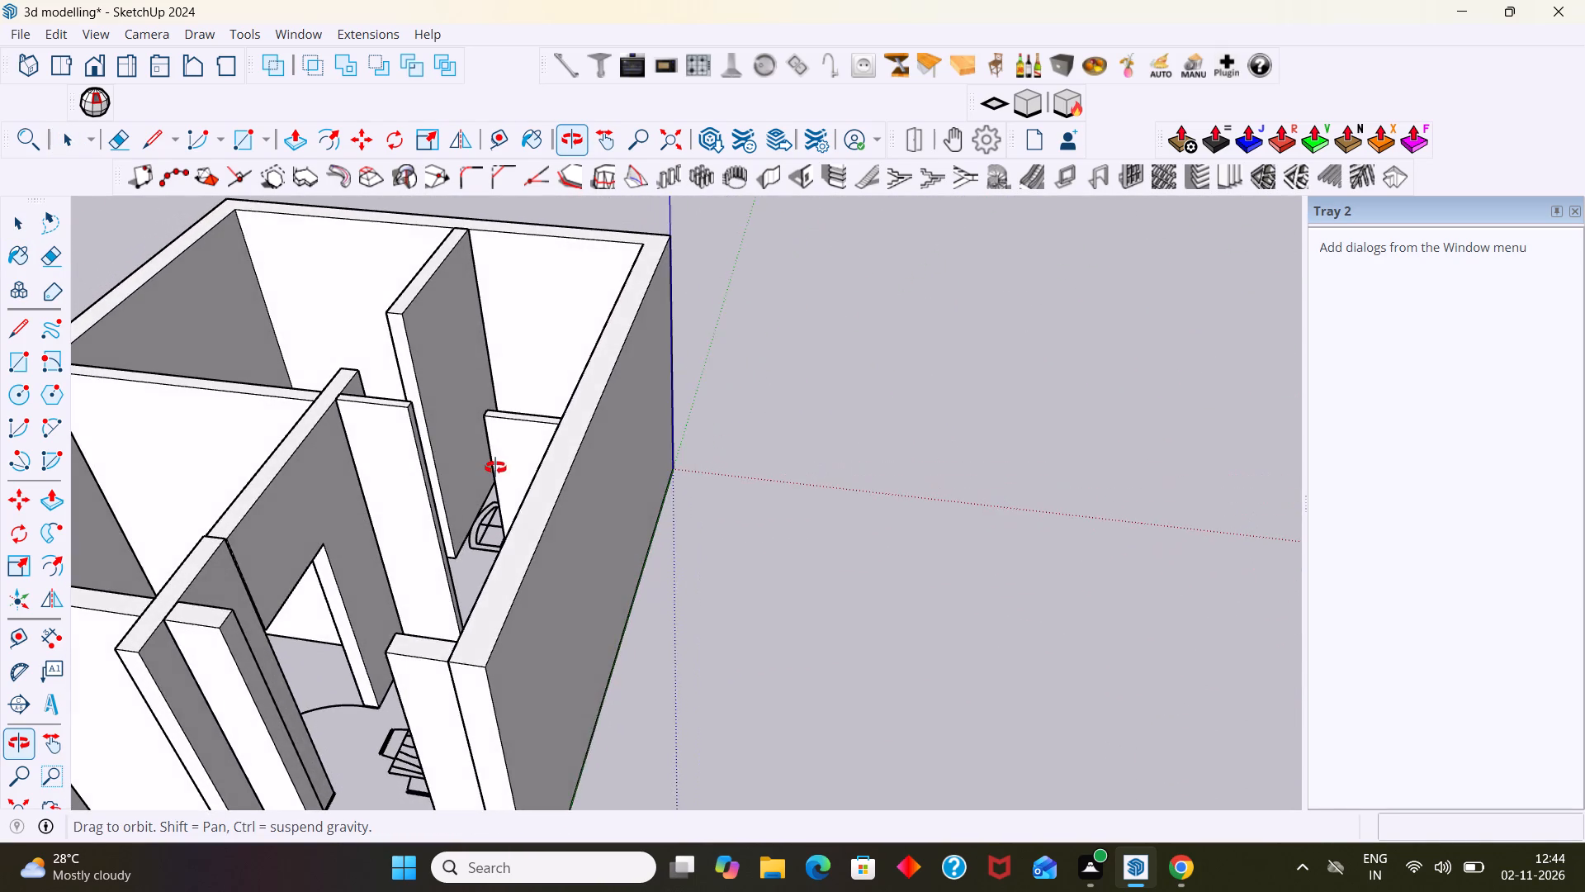
middle_drag(495, 467, 367, 551)
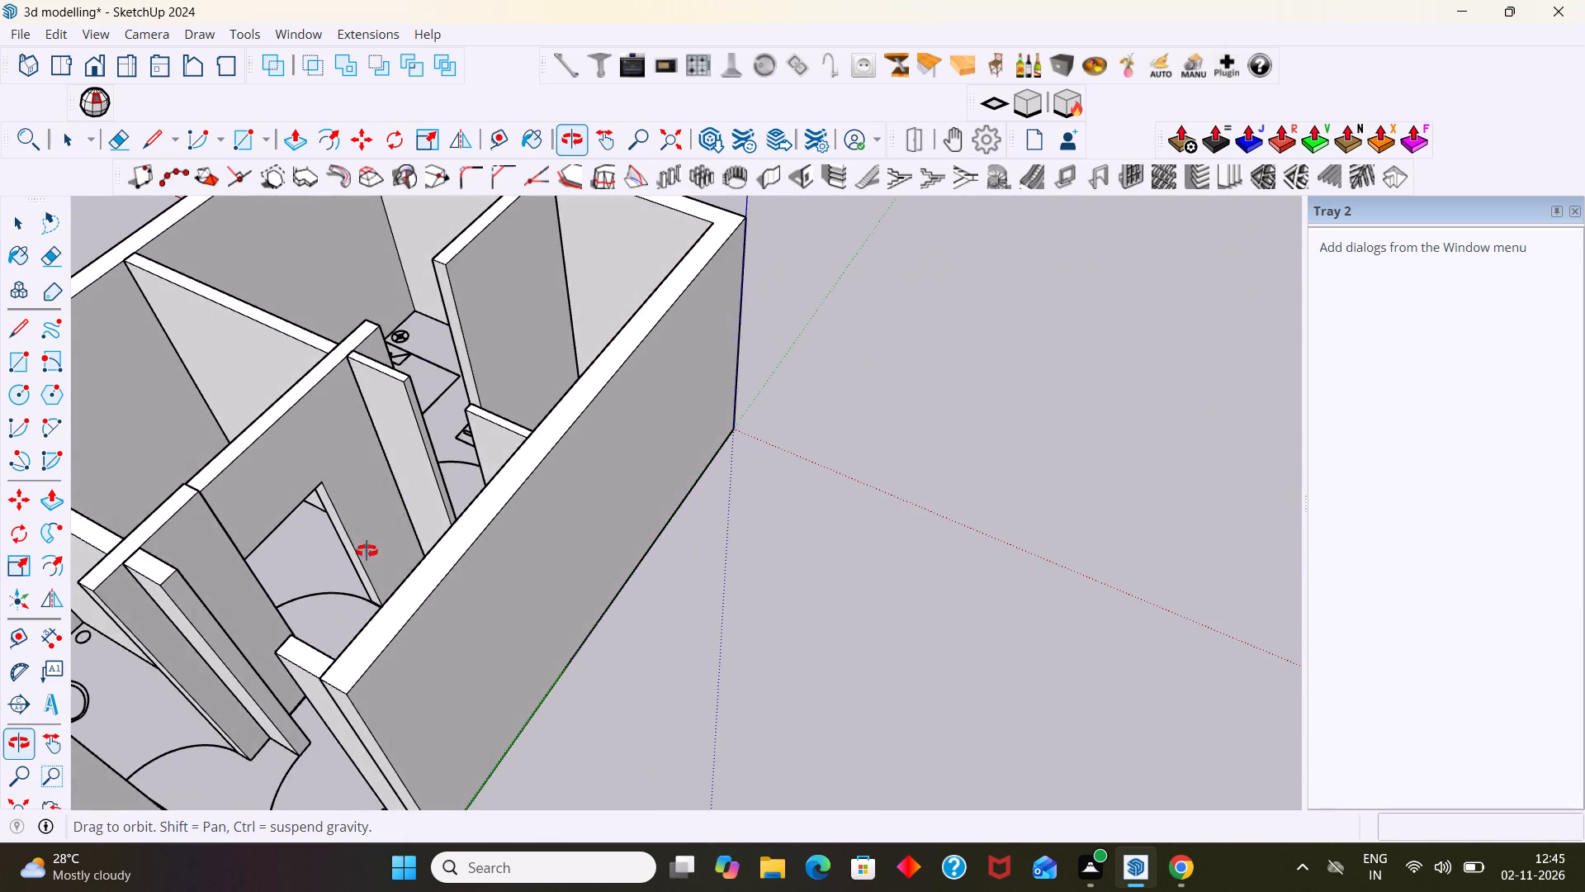
middle_drag(367, 551, 367, 552)
scroll(352, 595, down, 9)
middle_drag(340, 728, 528, 662)
scroll(498, 652, down, 2)
middle_drag(490, 638, 576, 353)
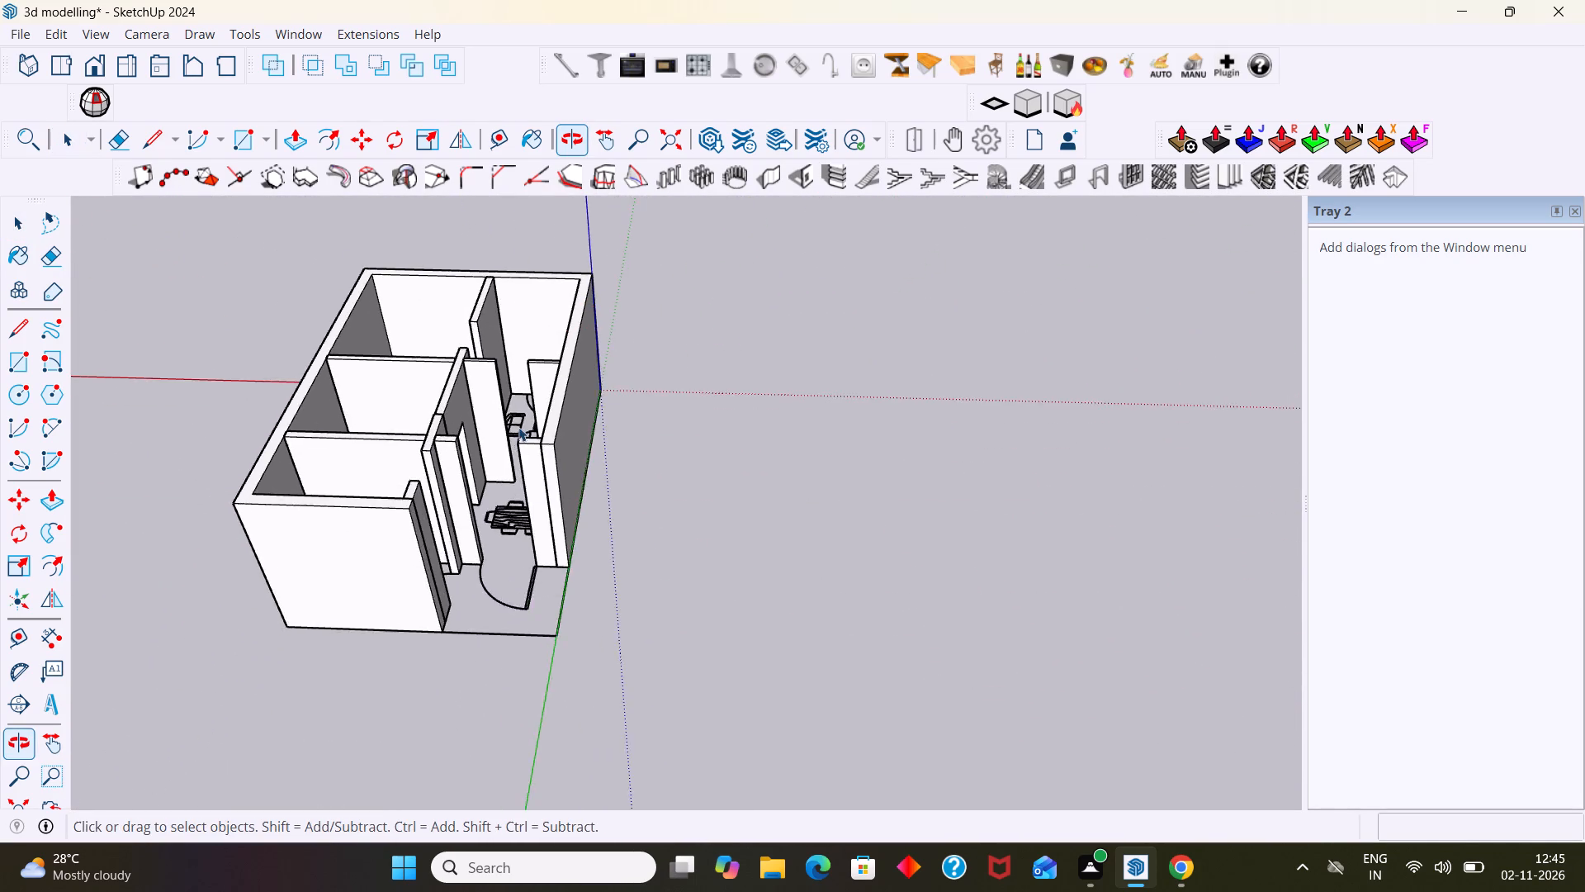
Open the wall stub beside the entrance door for editing and draw a 3' by 6" rectangle at the top of its end face.
scroll(492, 402, up, 6)
middle_drag(560, 515, 853, 439)
scroll(508, 453, up, 5)
middle_drag(565, 464, 704, 482)
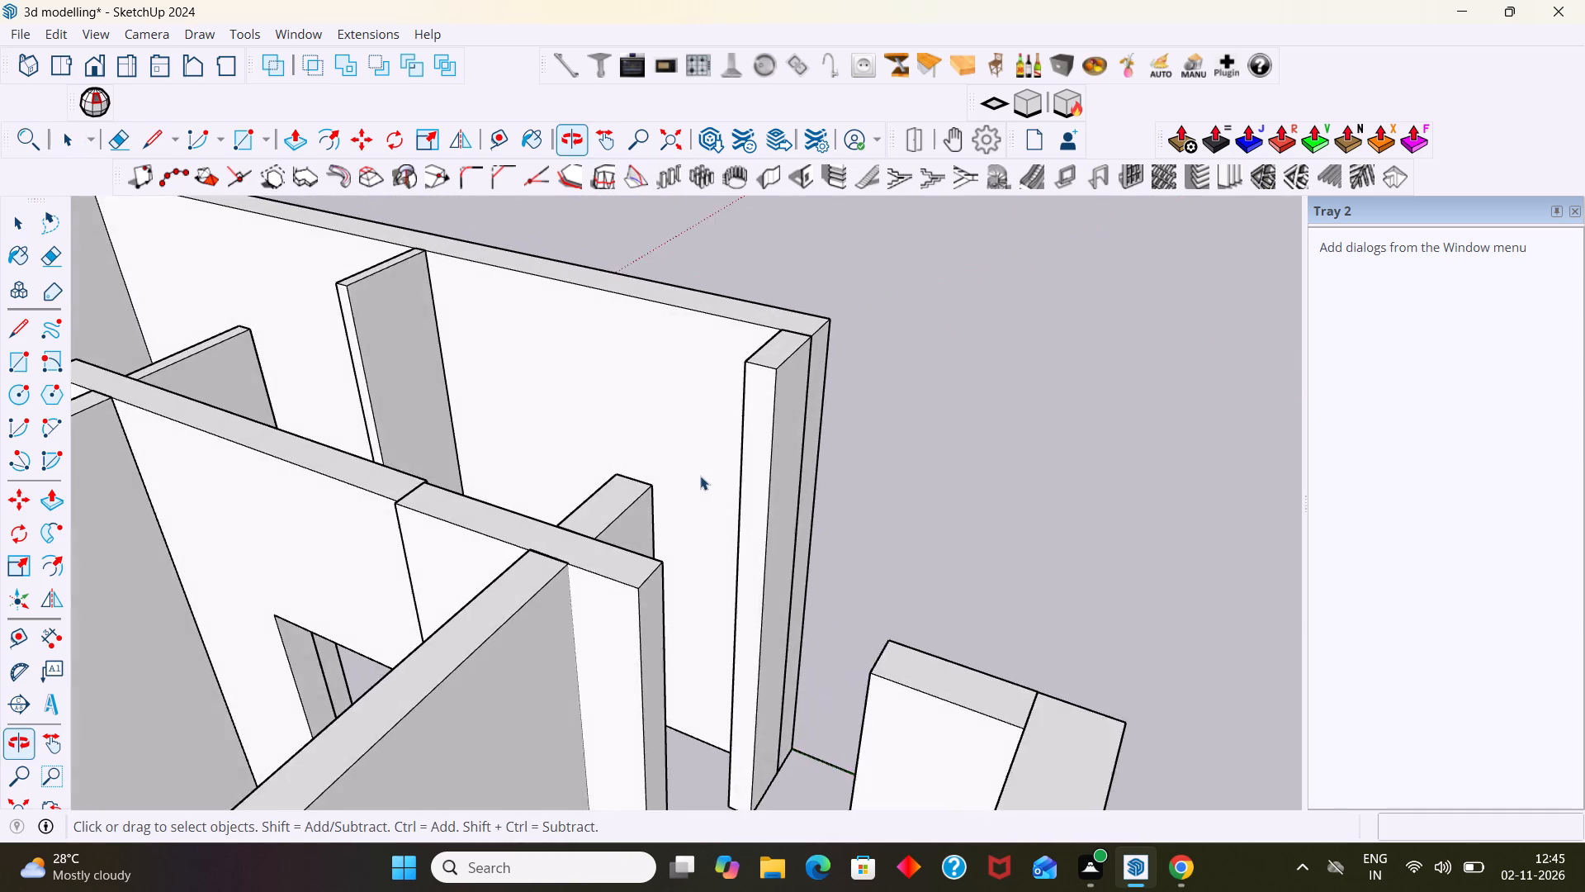
scroll(700, 476, down, 2)
middle_drag(706, 480, 753, 591)
scroll(746, 552, up, 4)
double_click(758, 470)
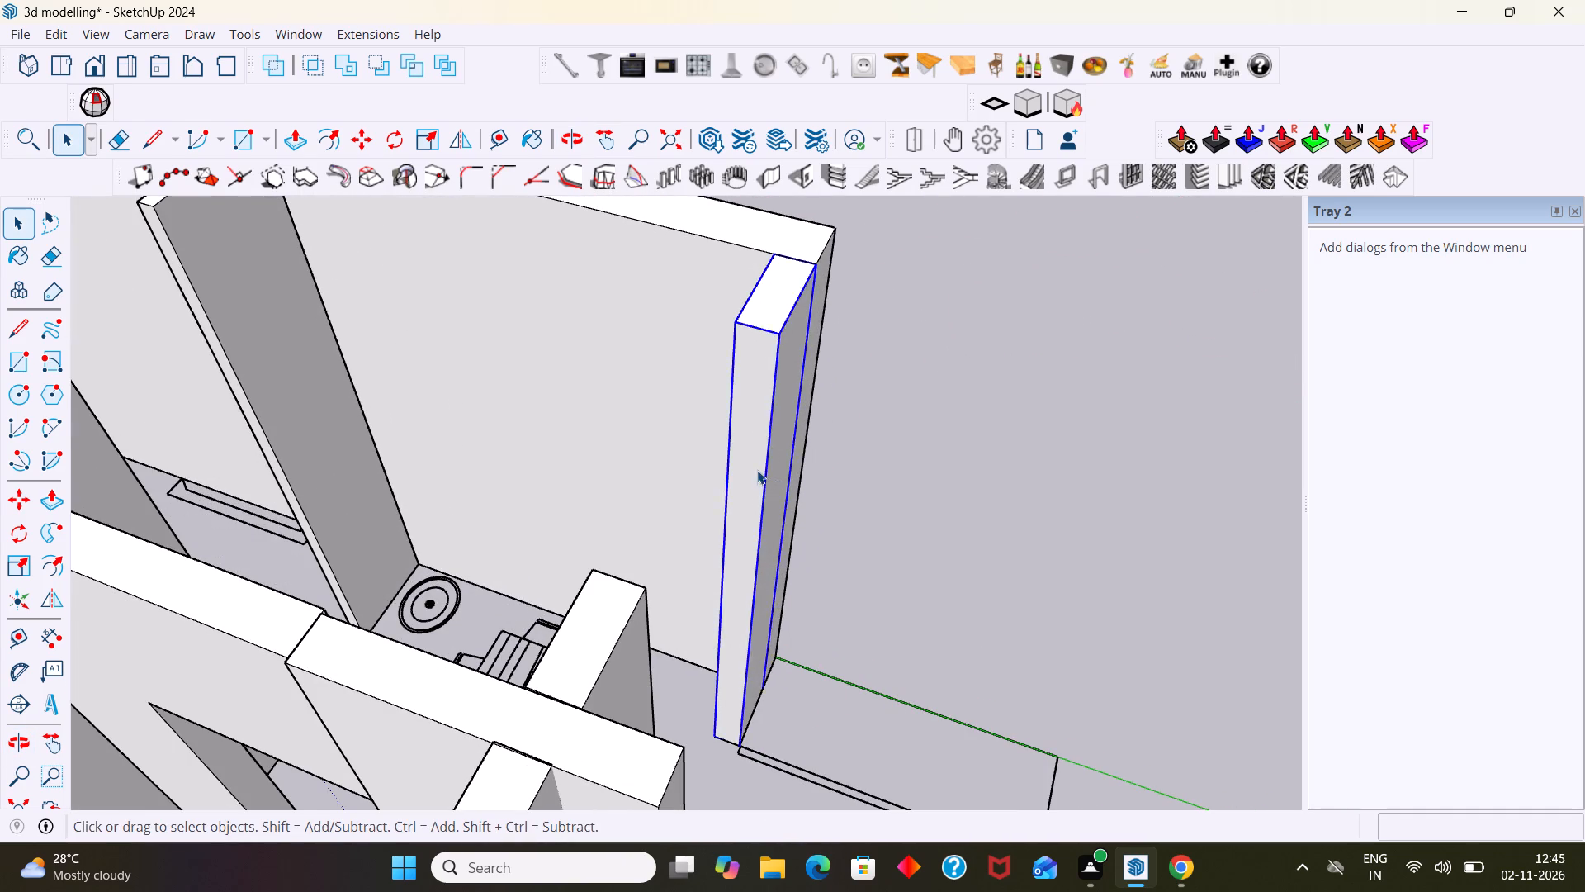
click(752, 466)
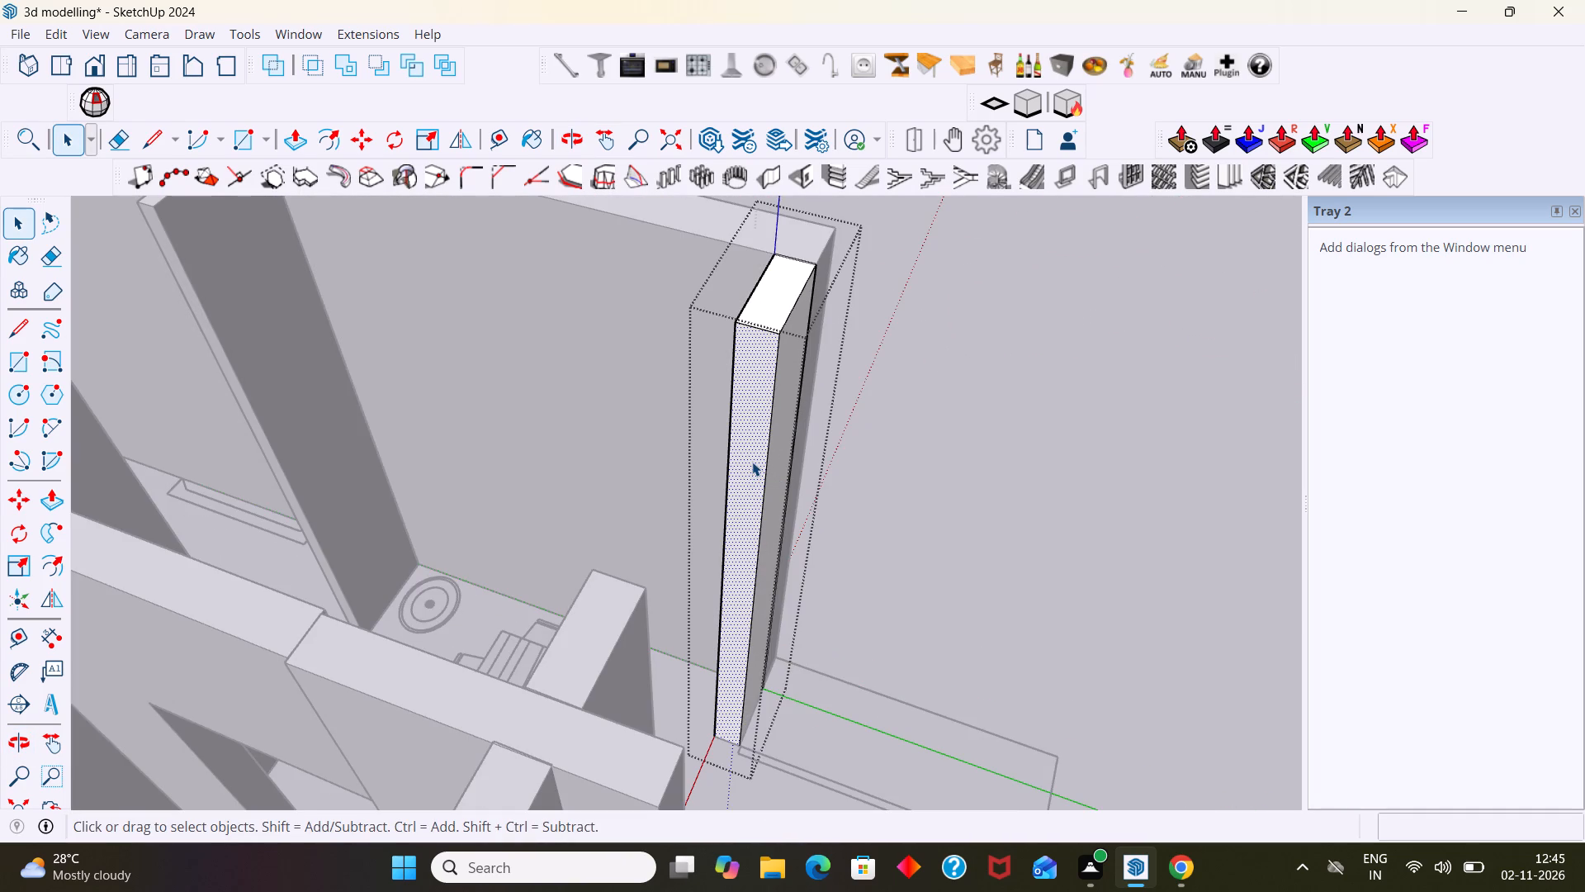
key(r)
click(740, 324)
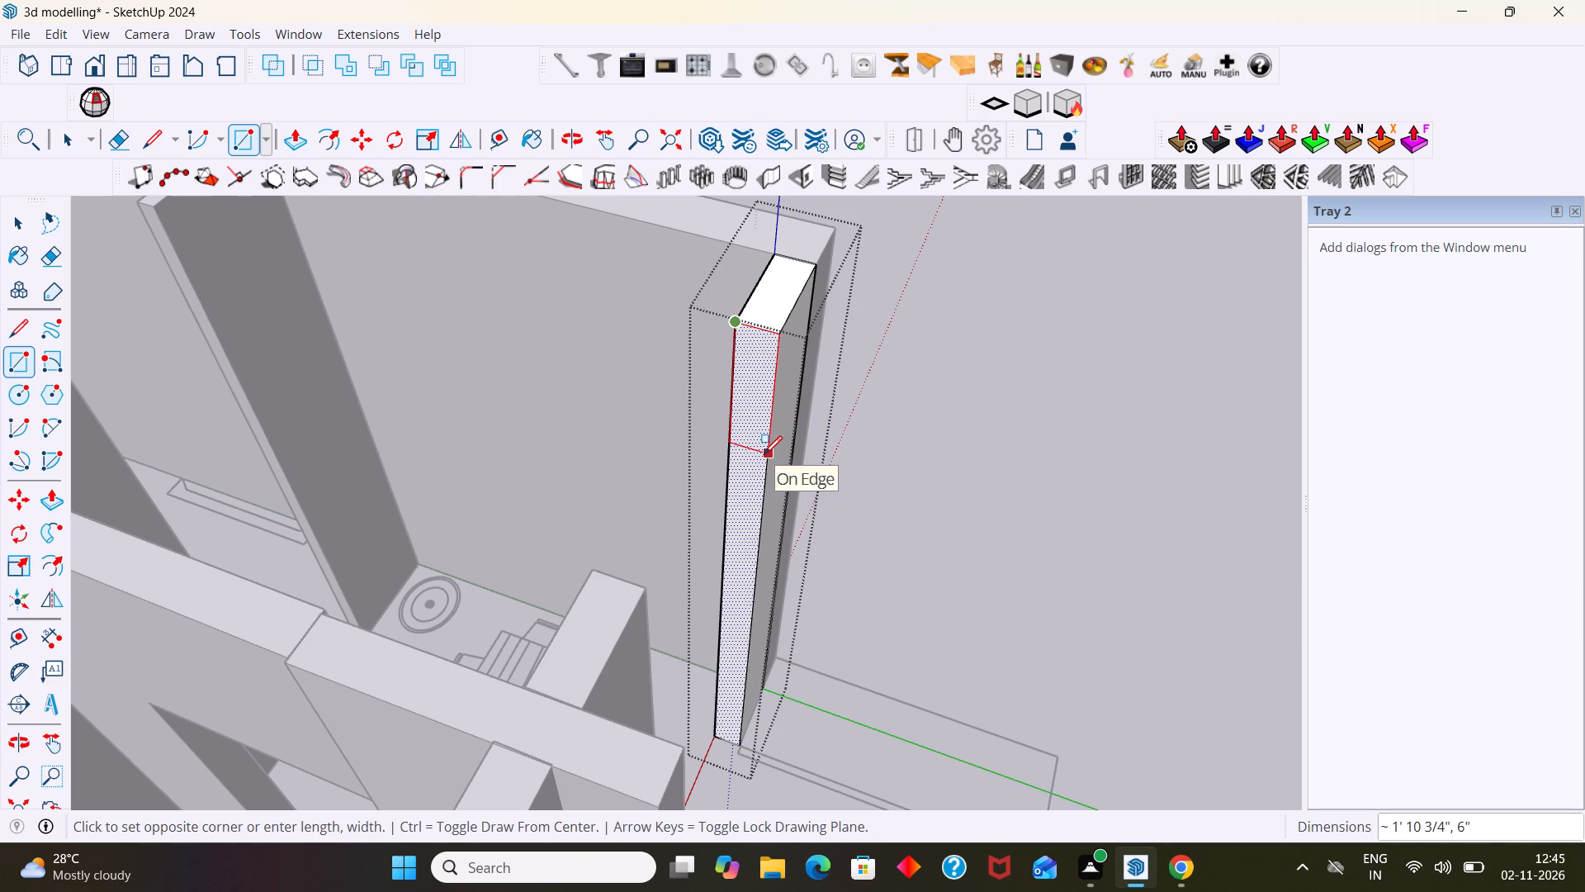
text(3')
key(Return)
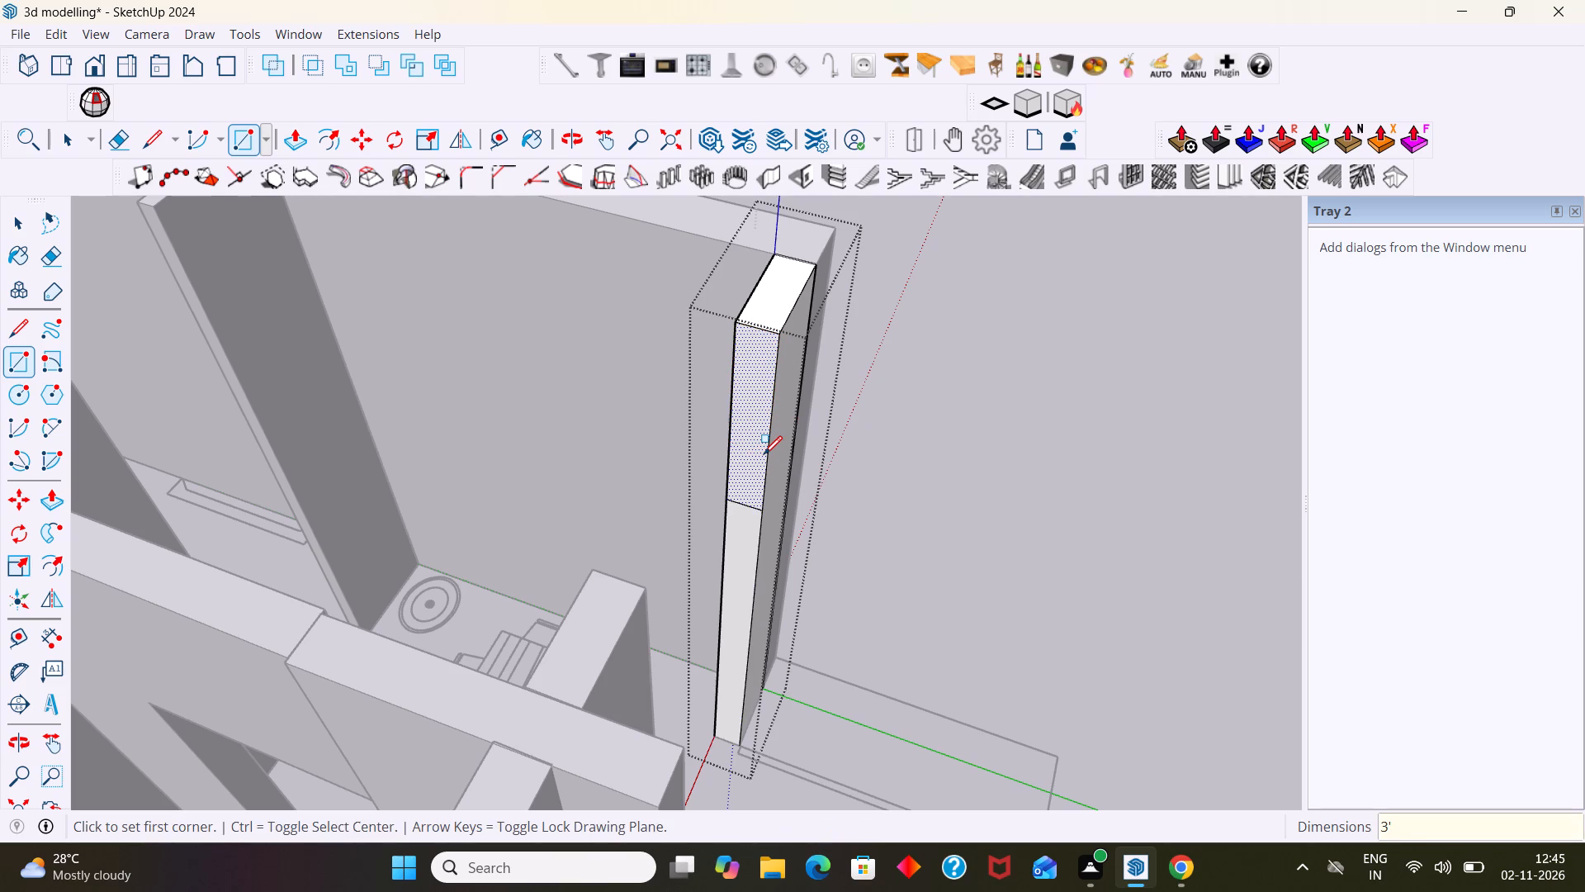
Push/Pull the 3' face across the entrance door opening to the opposite partition, forming a lintel, and leave the group.
key(space)
click(747, 440)
key(p)
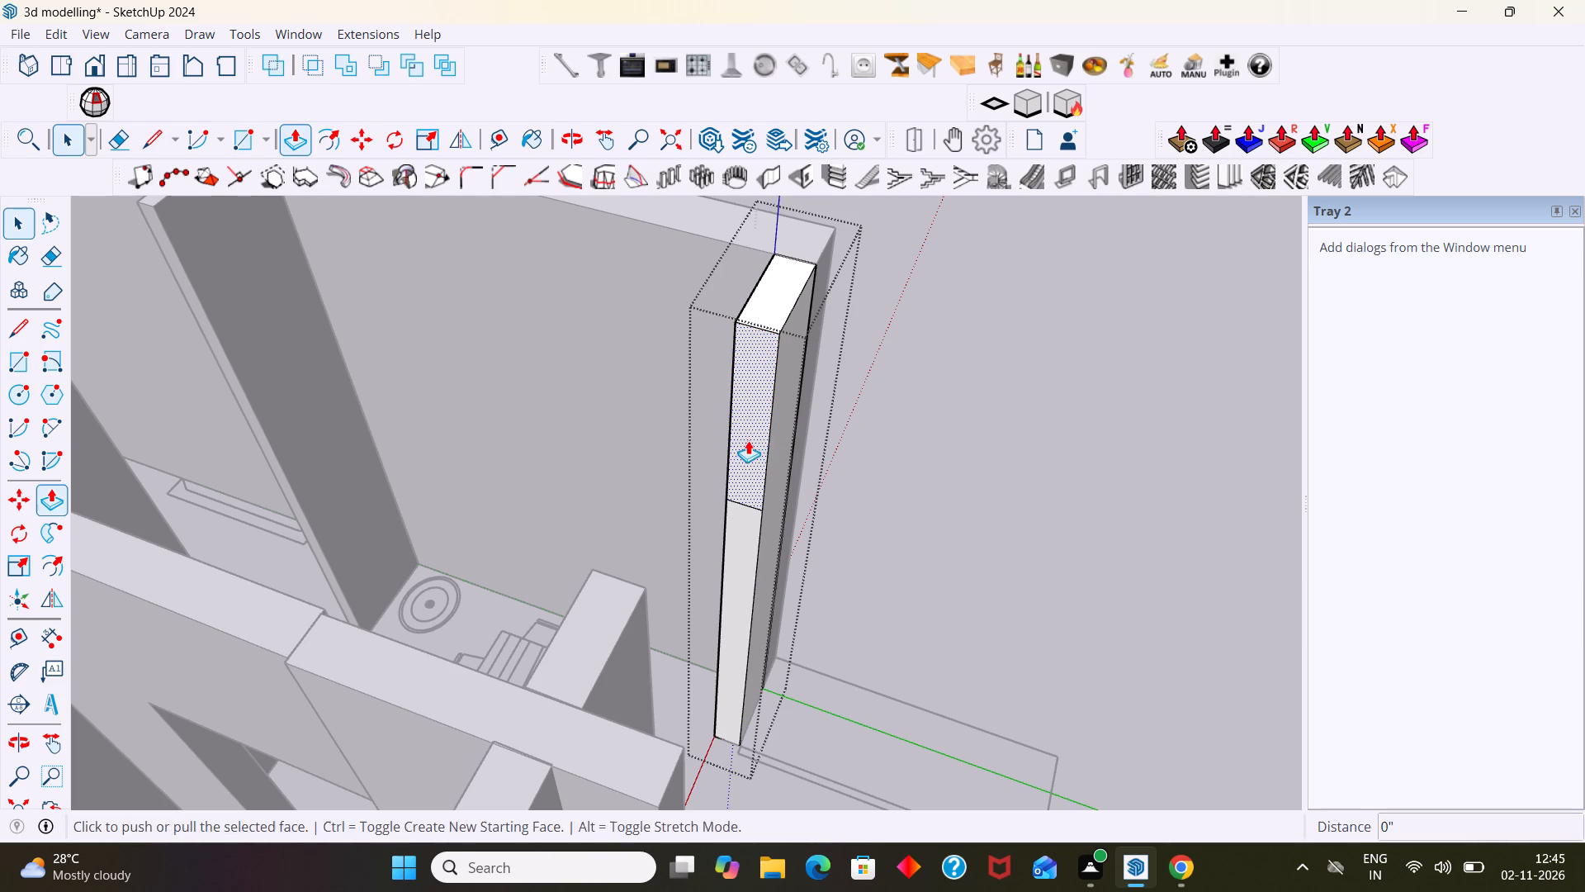
click(749, 440)
middle_drag(712, 498, 356, 482)
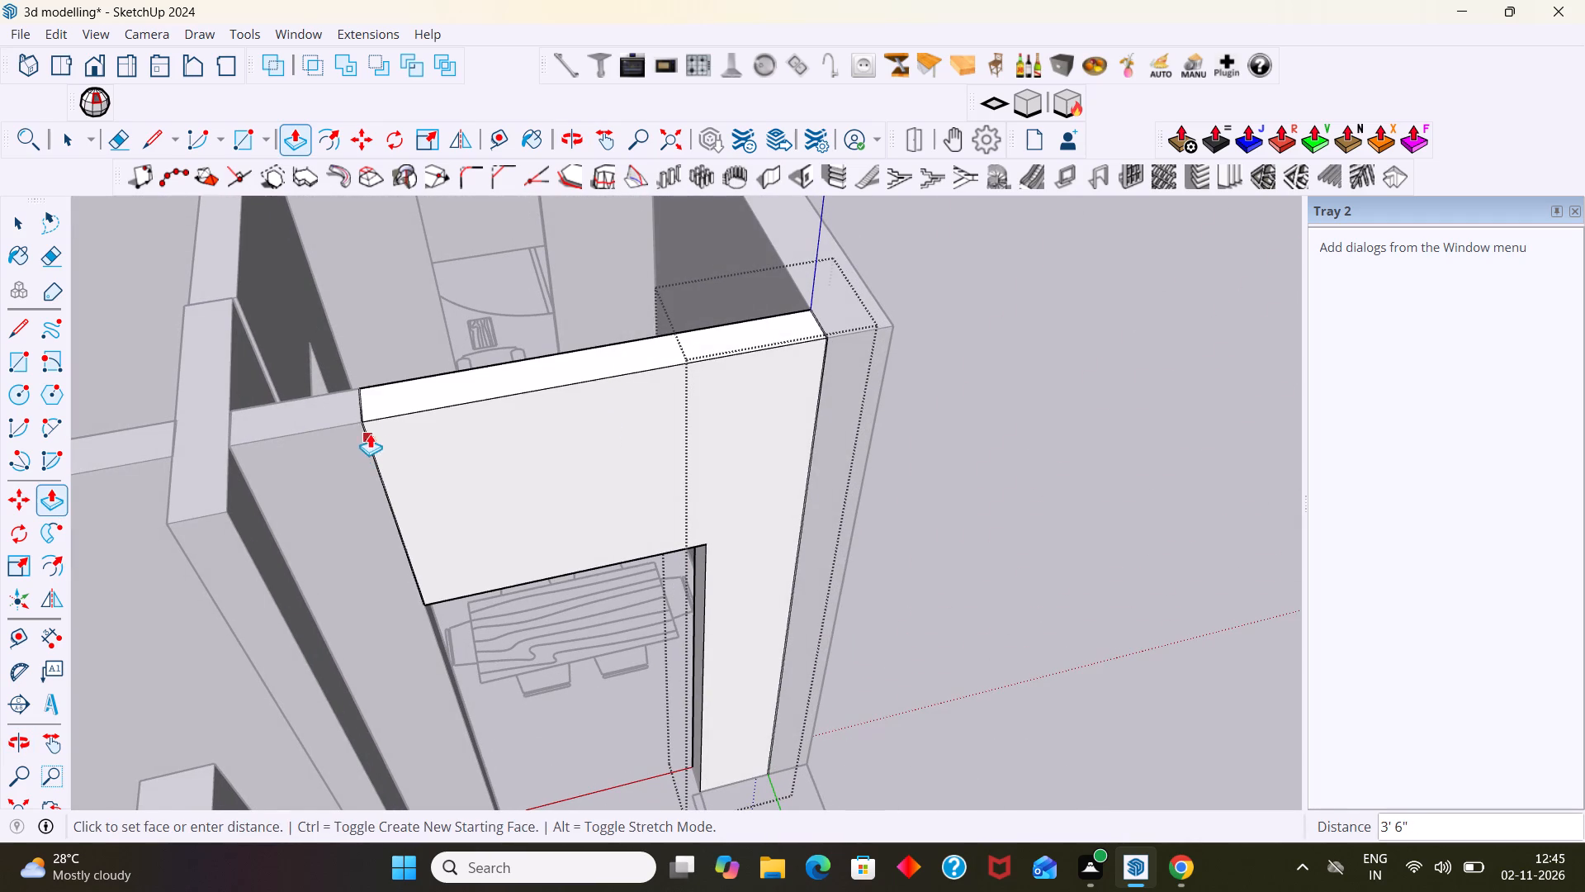
click(368, 424)
key(space)
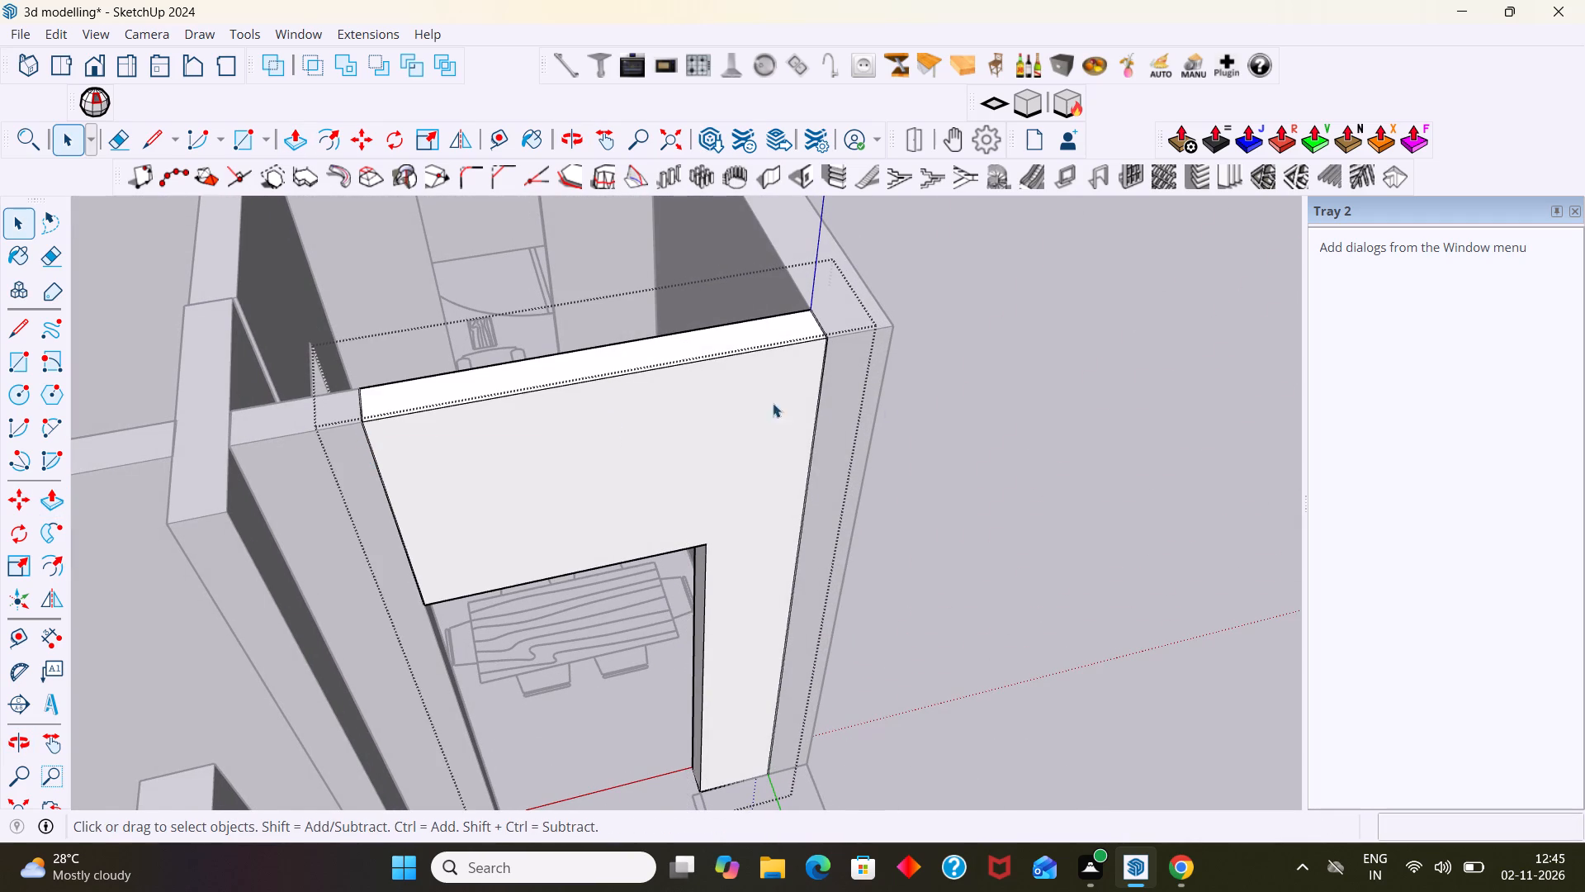
click(991, 376)
Examine the entrance lintel and the kitchen door opening from outside and from above.
scroll(952, 366, up, 1)
scroll(949, 366, down, 6)
scroll(763, 427, down, 2)
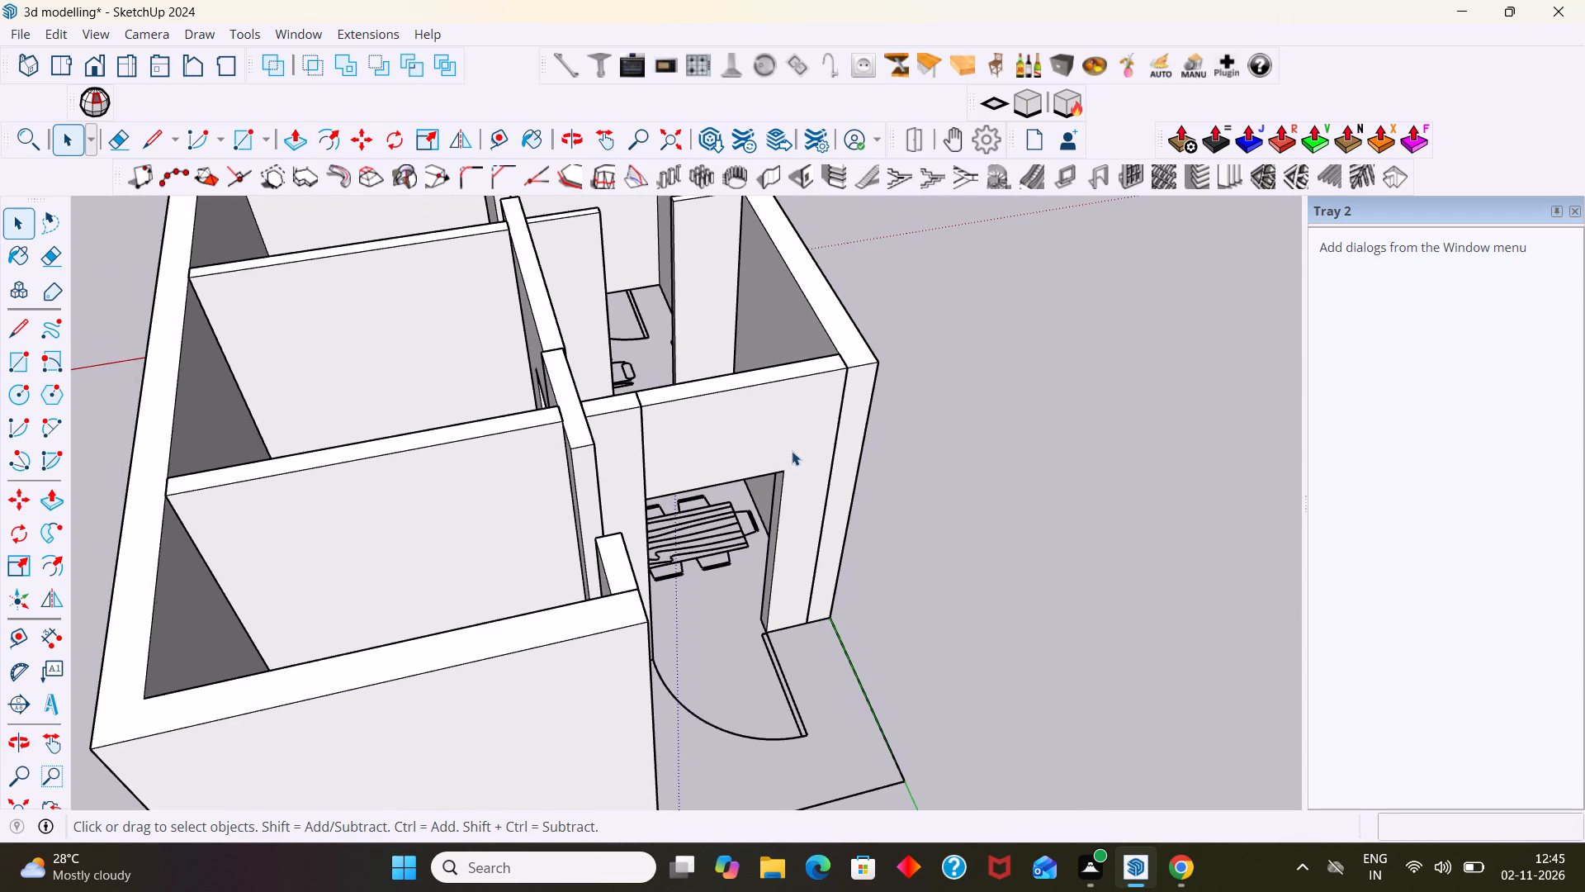
shift+middle_drag(797, 451, 641, 448)
scroll(612, 441, down, 5)
middle_drag(585, 458, 480, 510)
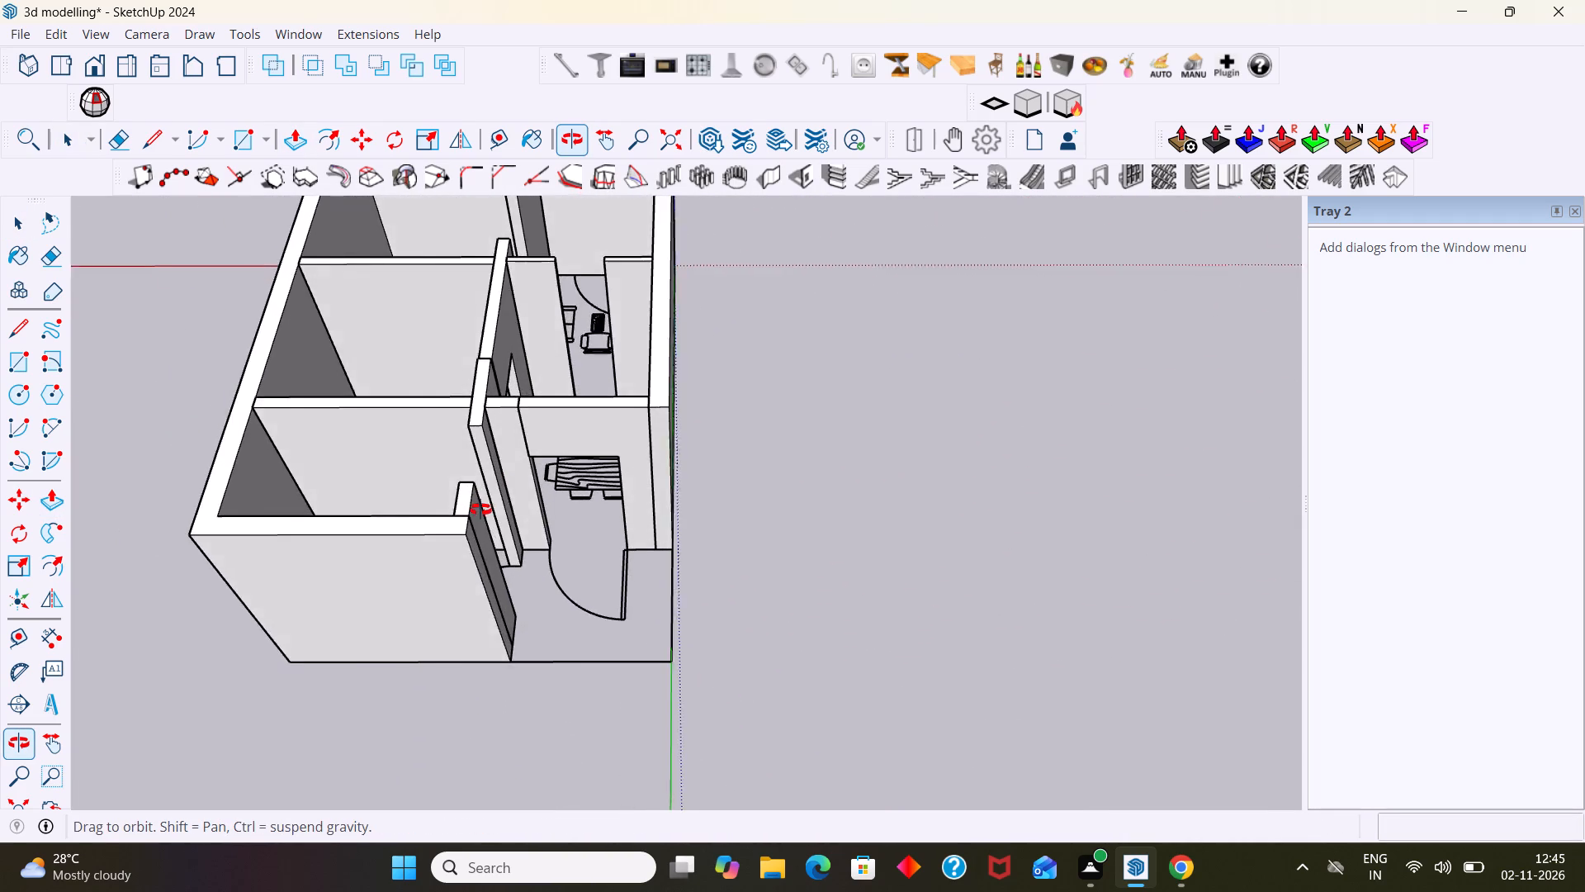
middle_drag(480, 510, 334, 504)
scroll(620, 369, up, 5)
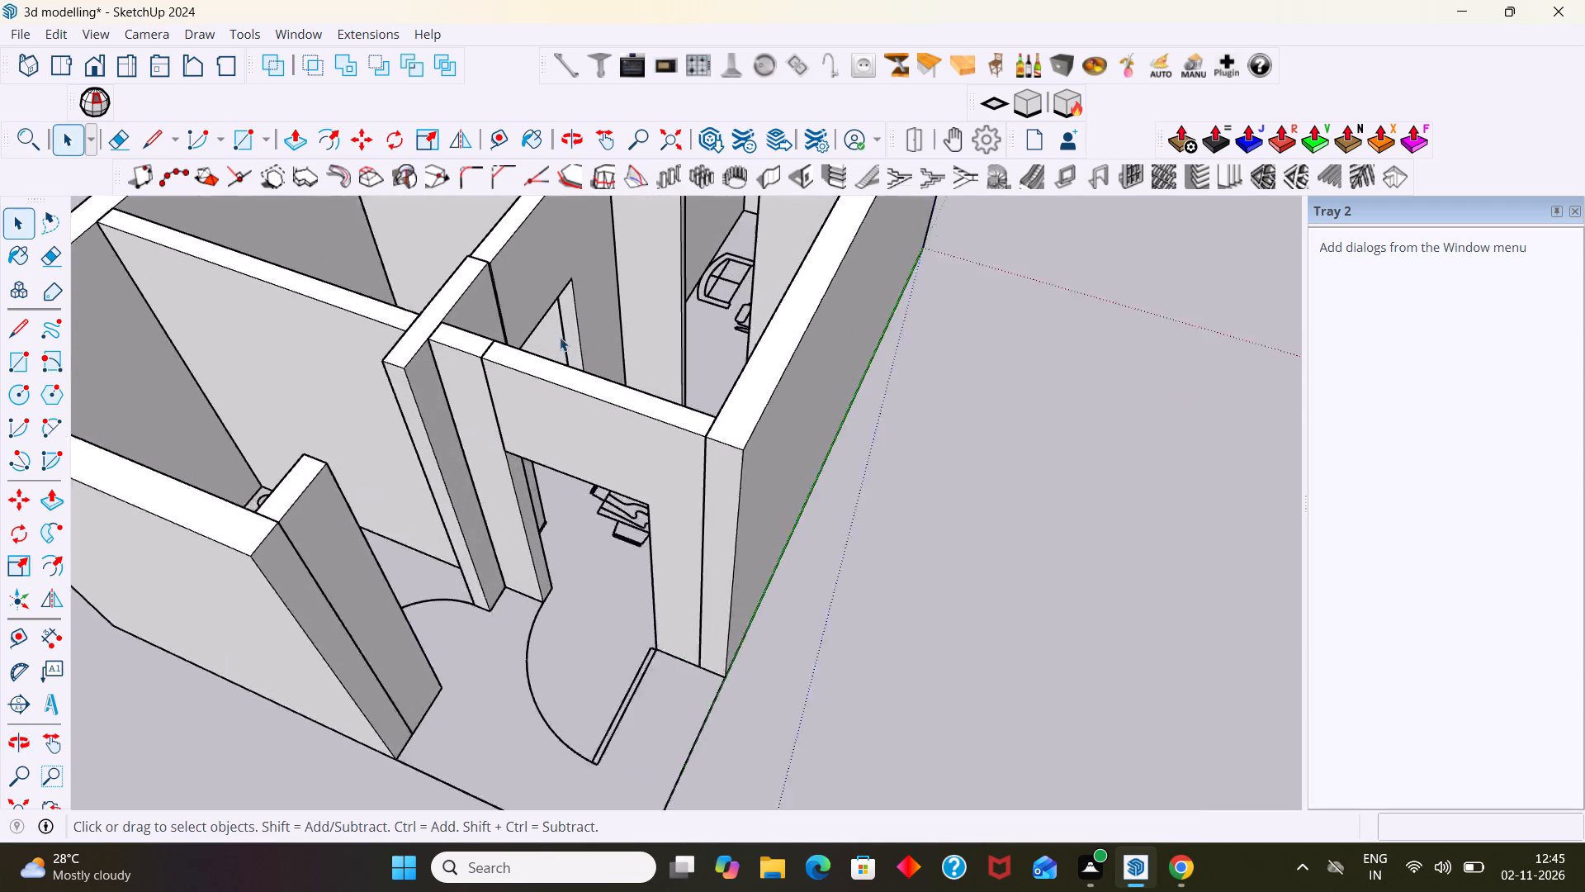
scroll(560, 337, up, 5)
middle_drag(514, 334, 492, 493)
scroll(422, 417, up, 8)
middle_drag(409, 387, 513, 387)
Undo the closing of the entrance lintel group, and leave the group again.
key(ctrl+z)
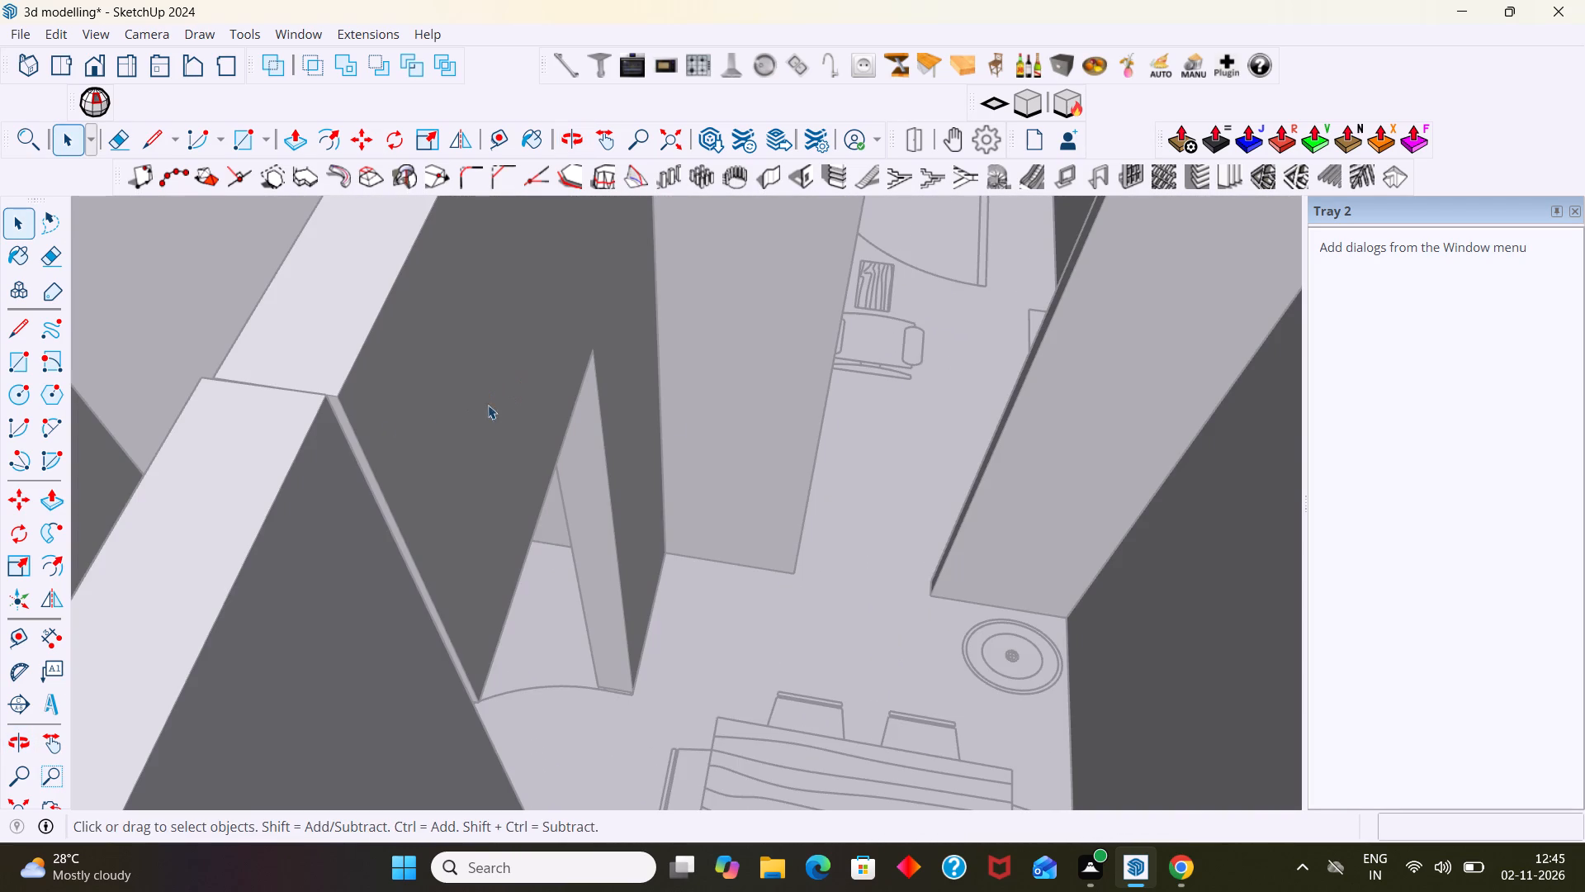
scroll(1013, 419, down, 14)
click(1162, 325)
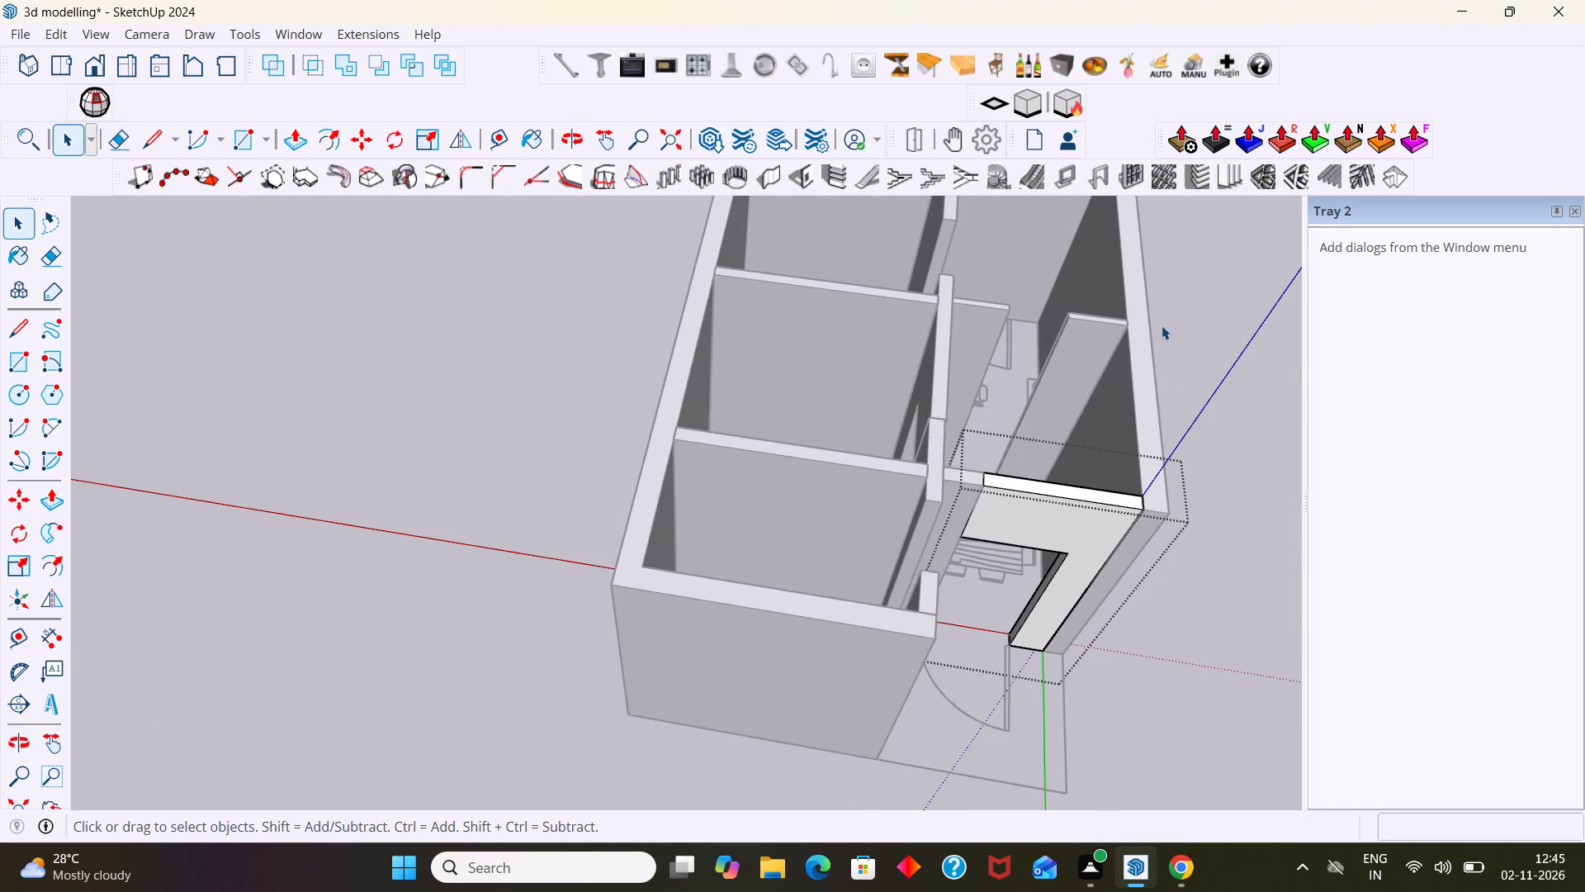
Examine the joint between the kitchen door lintel and the short partition crossing the bathroom-kitchen wall.
scroll(972, 372, up, 5)
middle_drag(943, 420, 632, 404)
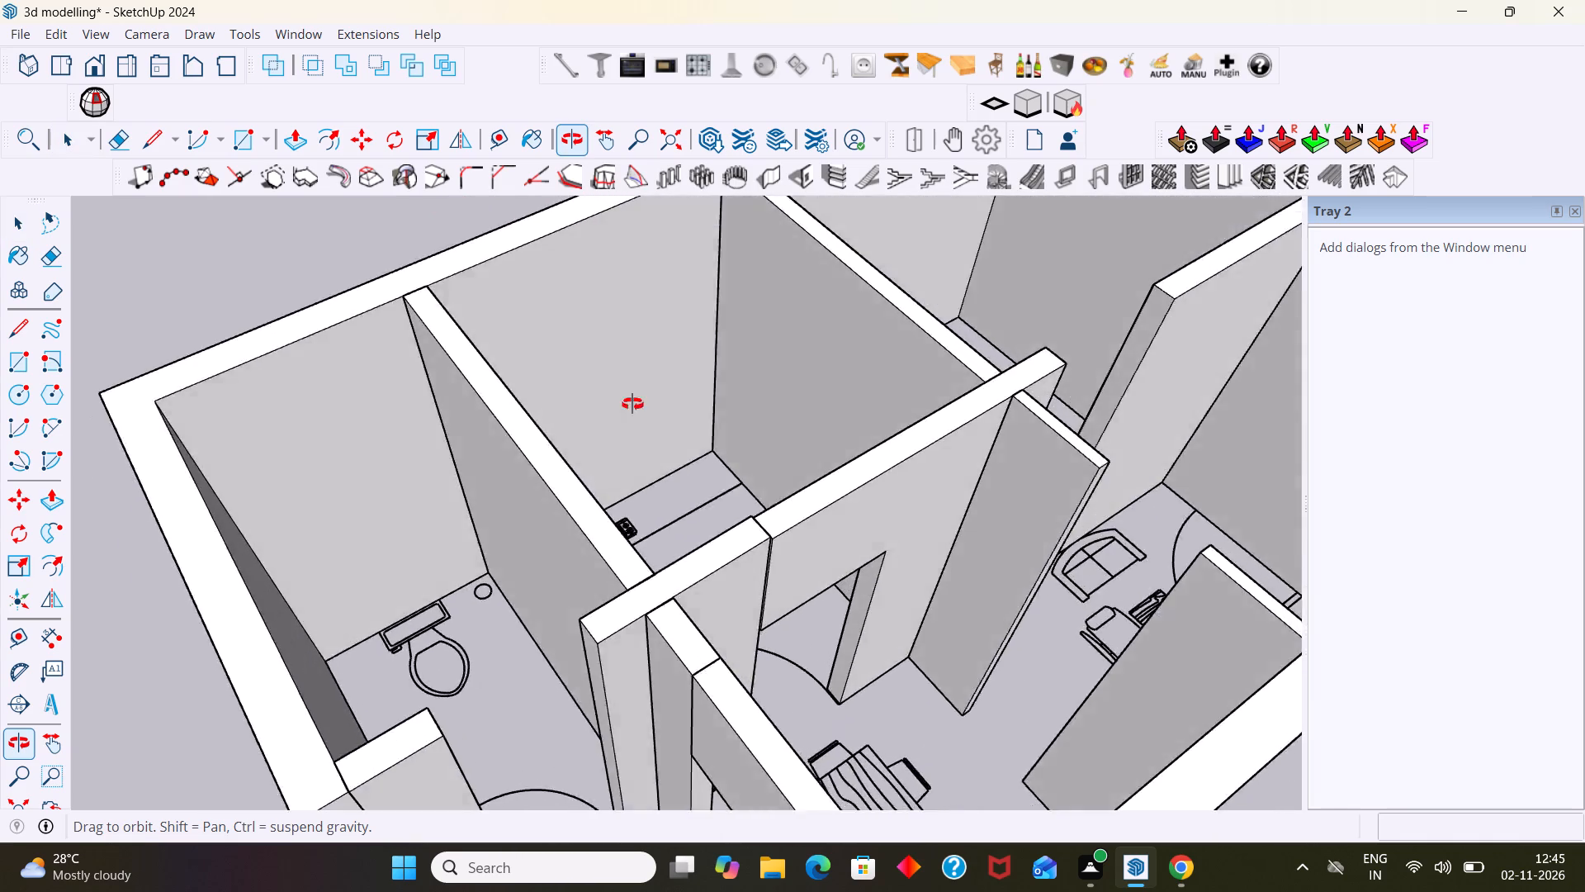
middle_drag(632, 404, 542, 403)
scroll(635, 433, down, 6)
scroll(681, 501, up, 7)
scroll(602, 486, up, 6)
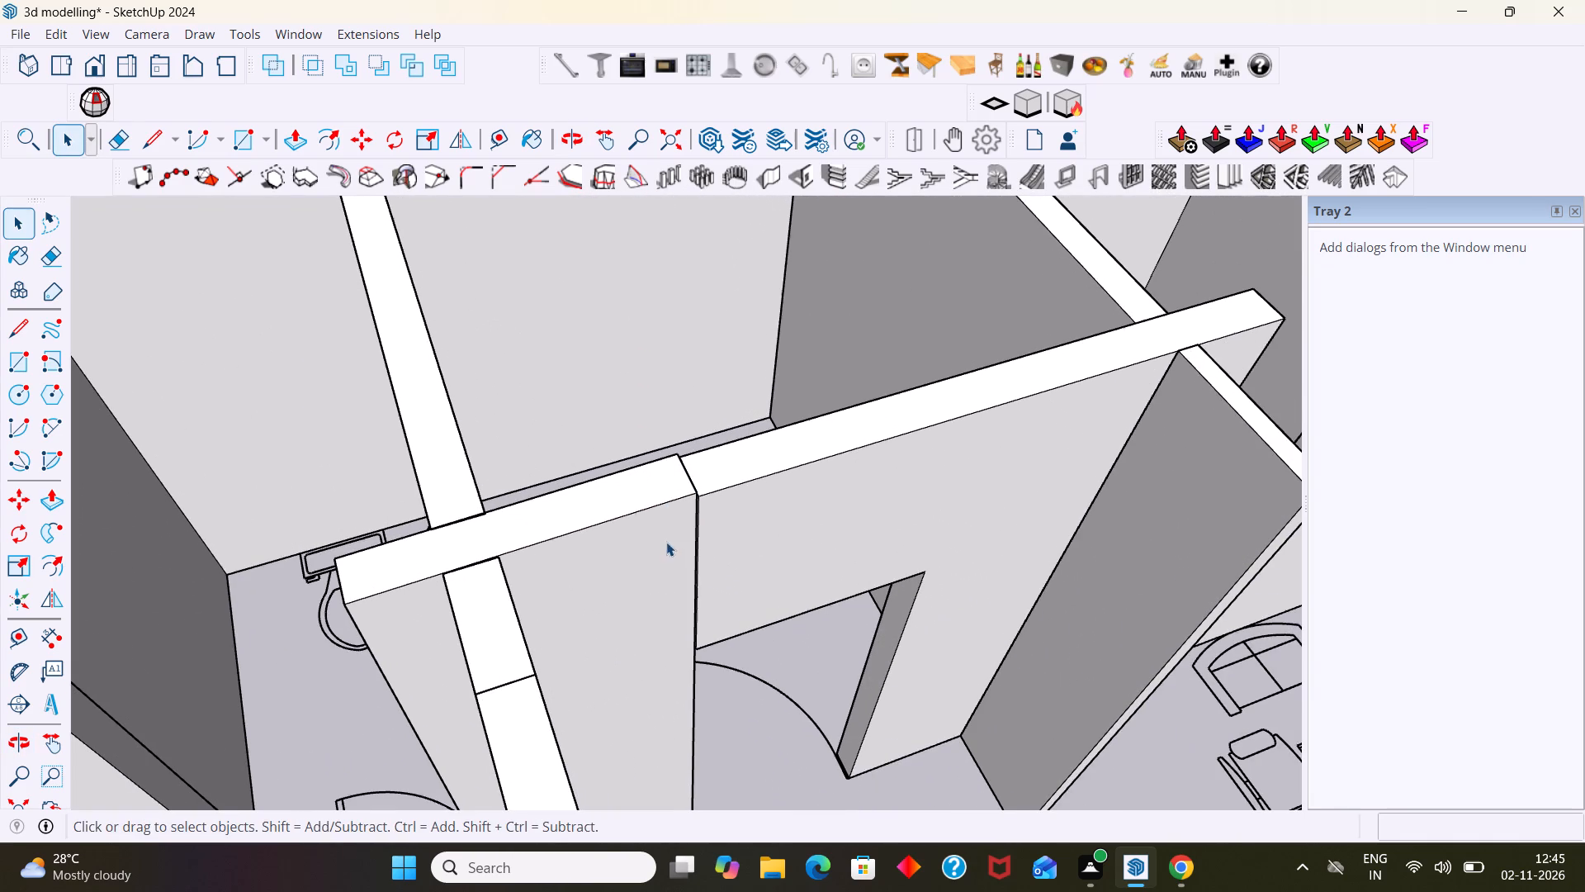
shift+middle_drag(685, 531, 464, 467)
scroll(554, 436, down, 7)
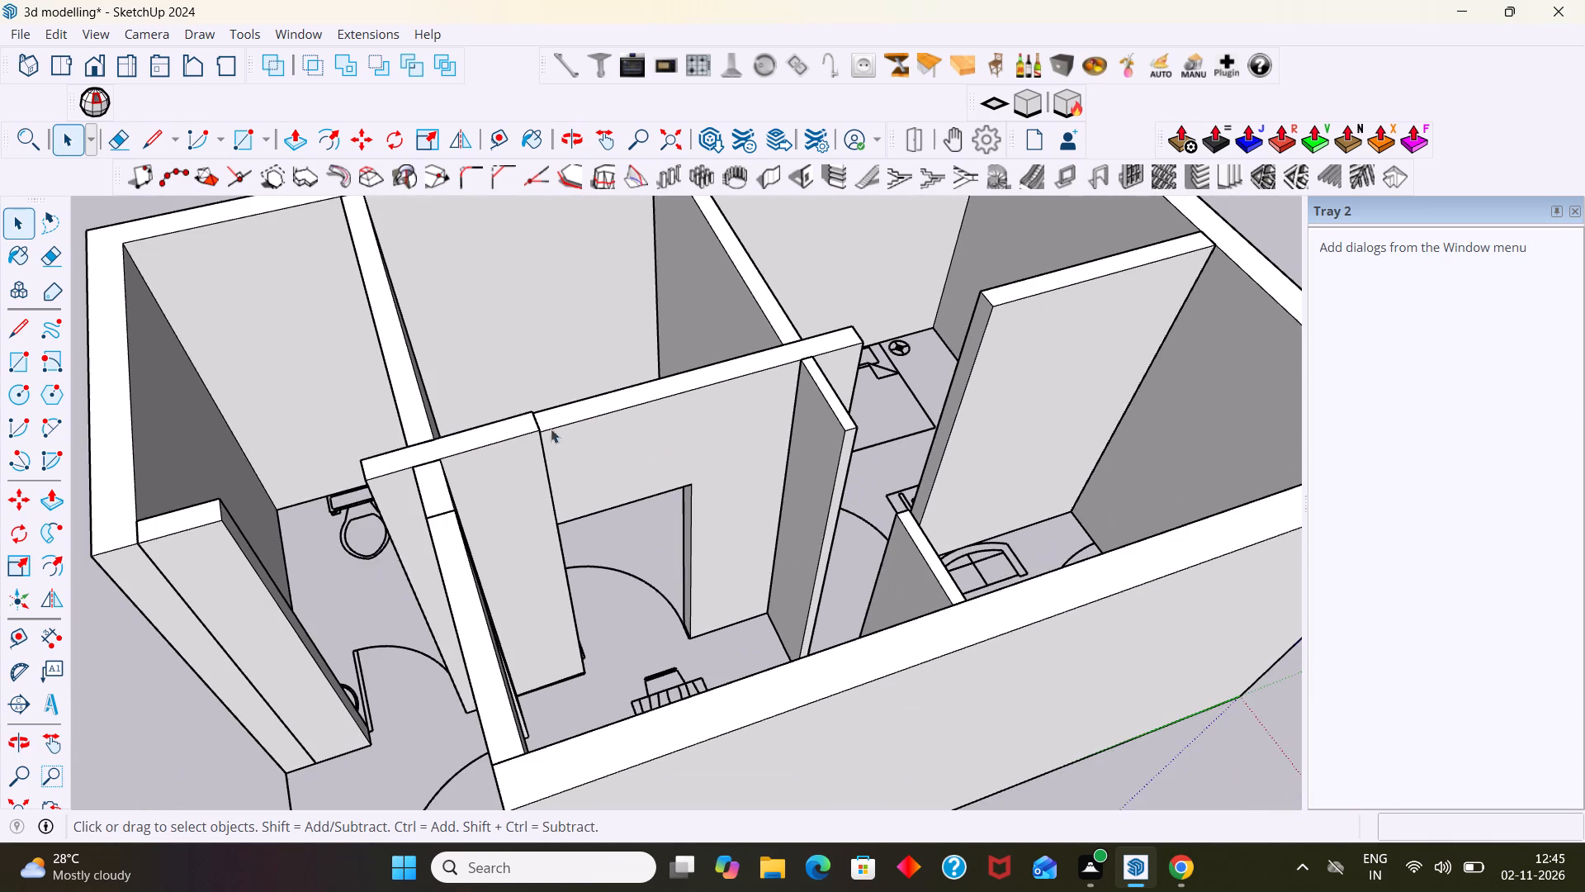
middle_drag(526, 442, 457, 484)
scroll(515, 450, up, 8)
scroll(558, 448, down, 2)
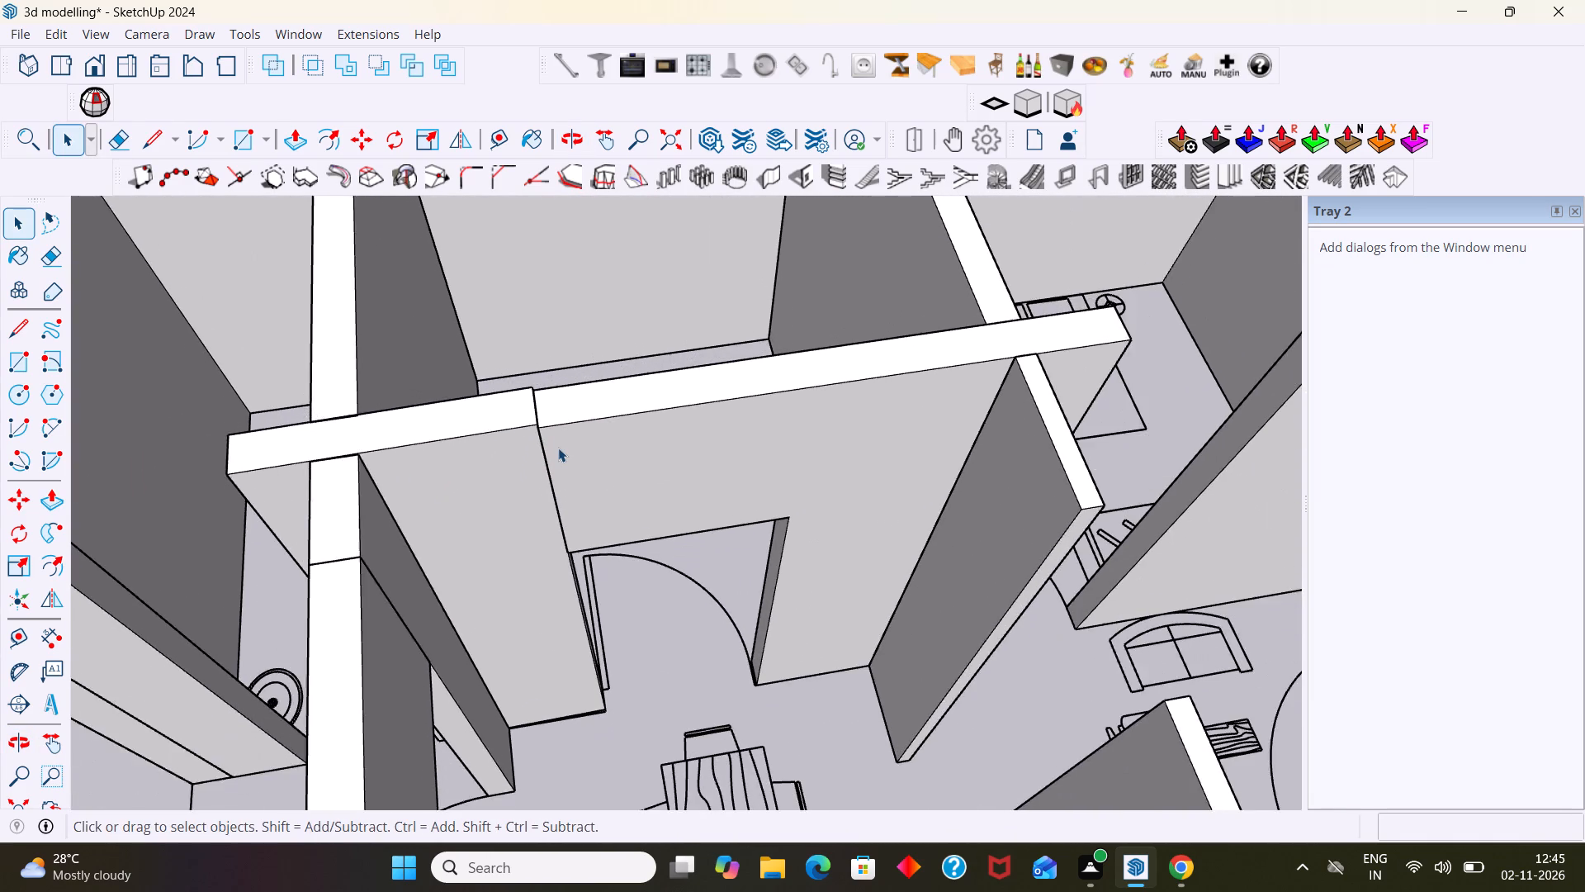
scroll(558, 448, down, 3)
scroll(475, 472, up, 3)
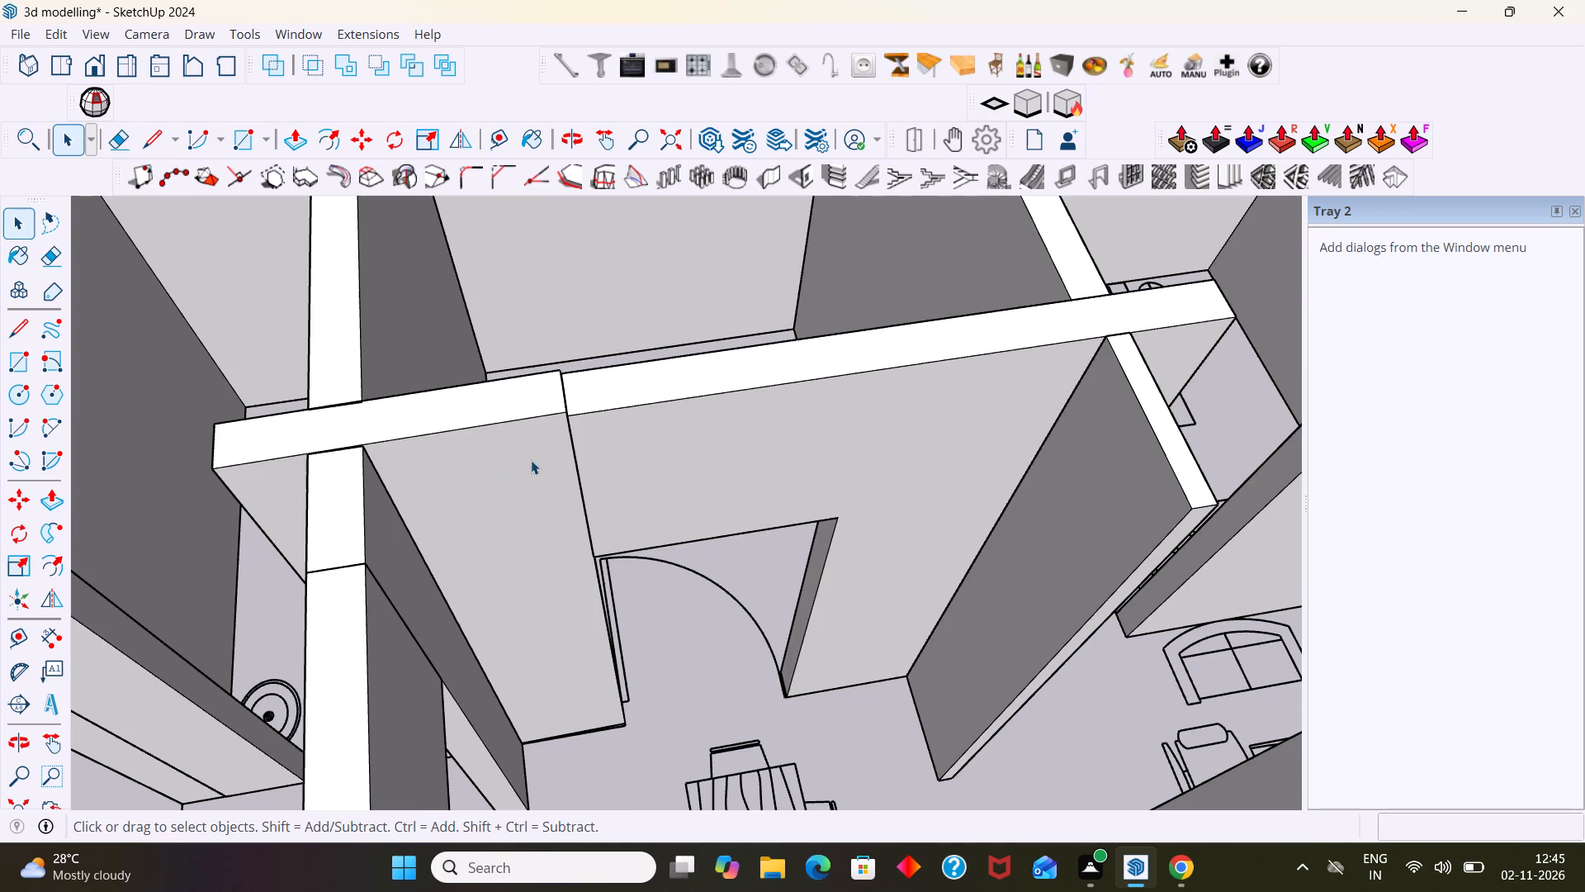
scroll(532, 460, down, 5)
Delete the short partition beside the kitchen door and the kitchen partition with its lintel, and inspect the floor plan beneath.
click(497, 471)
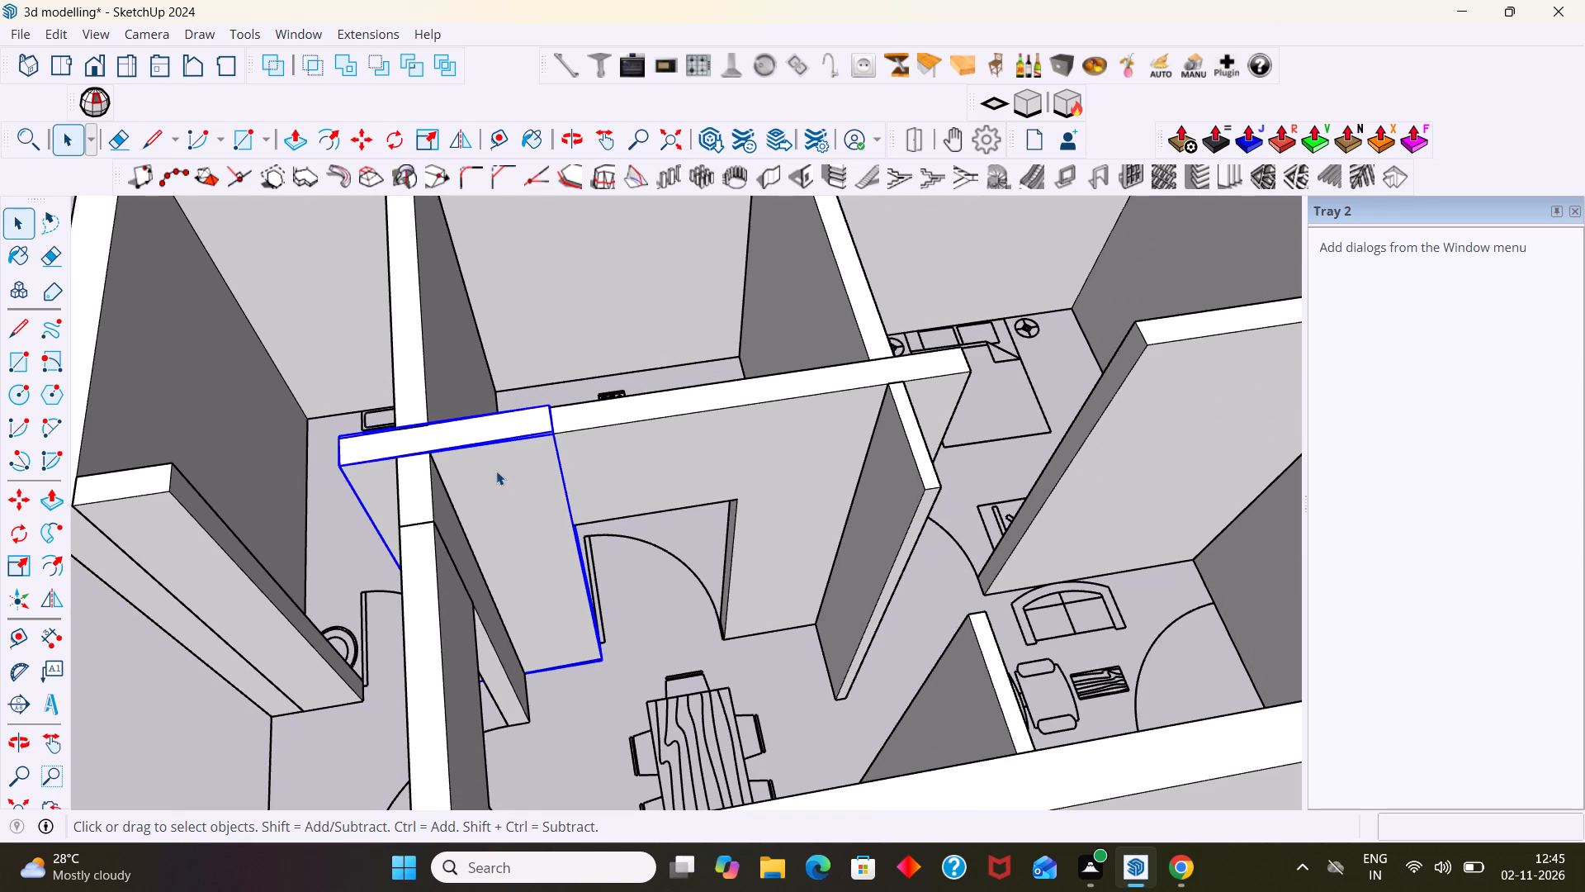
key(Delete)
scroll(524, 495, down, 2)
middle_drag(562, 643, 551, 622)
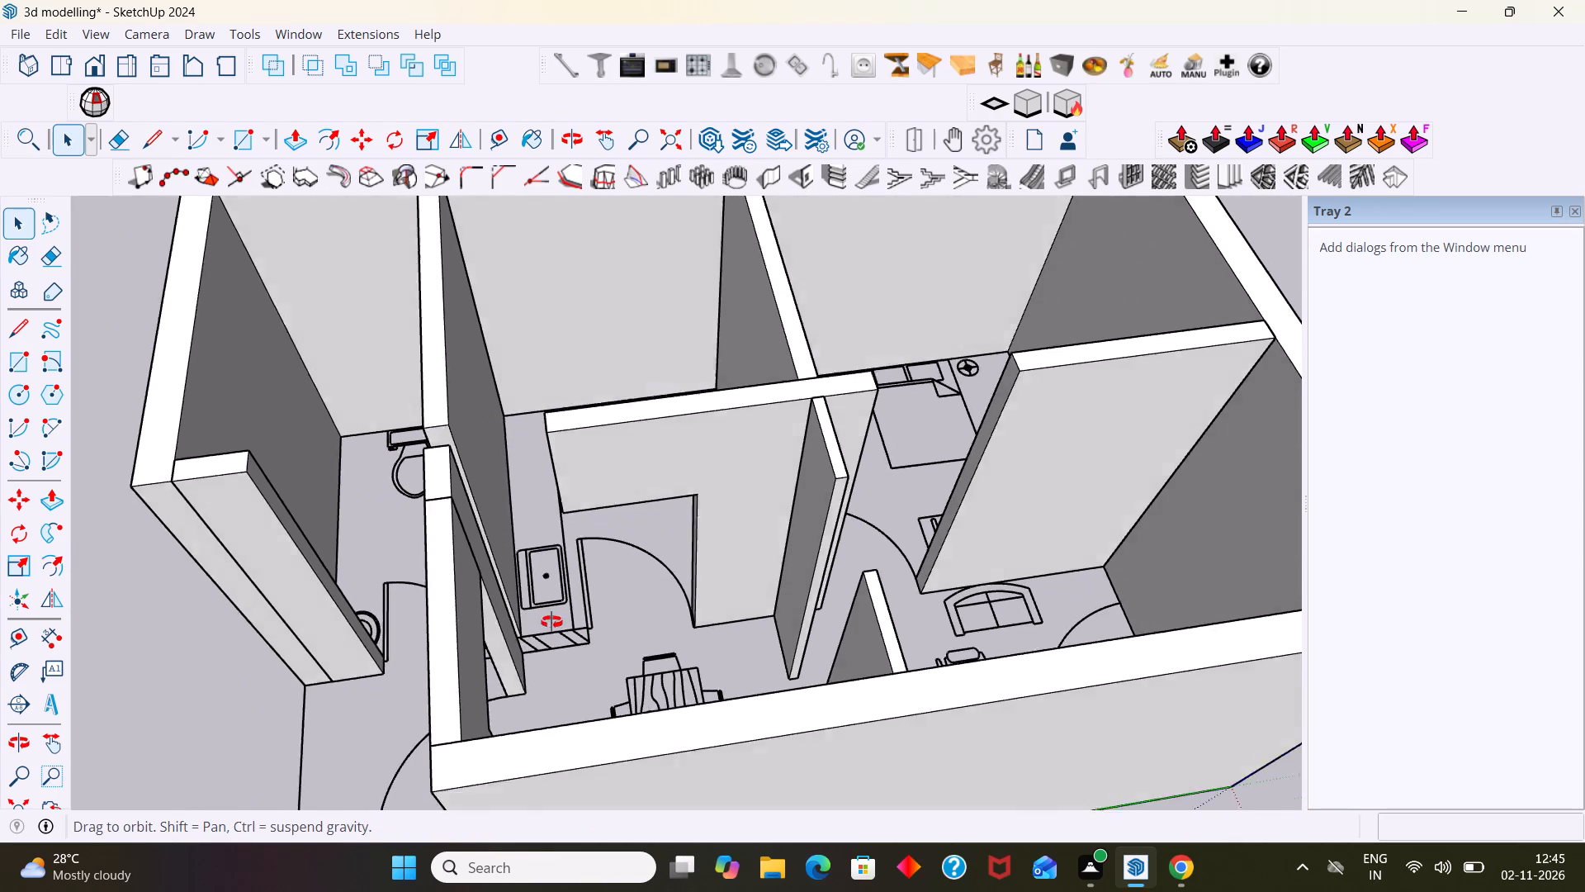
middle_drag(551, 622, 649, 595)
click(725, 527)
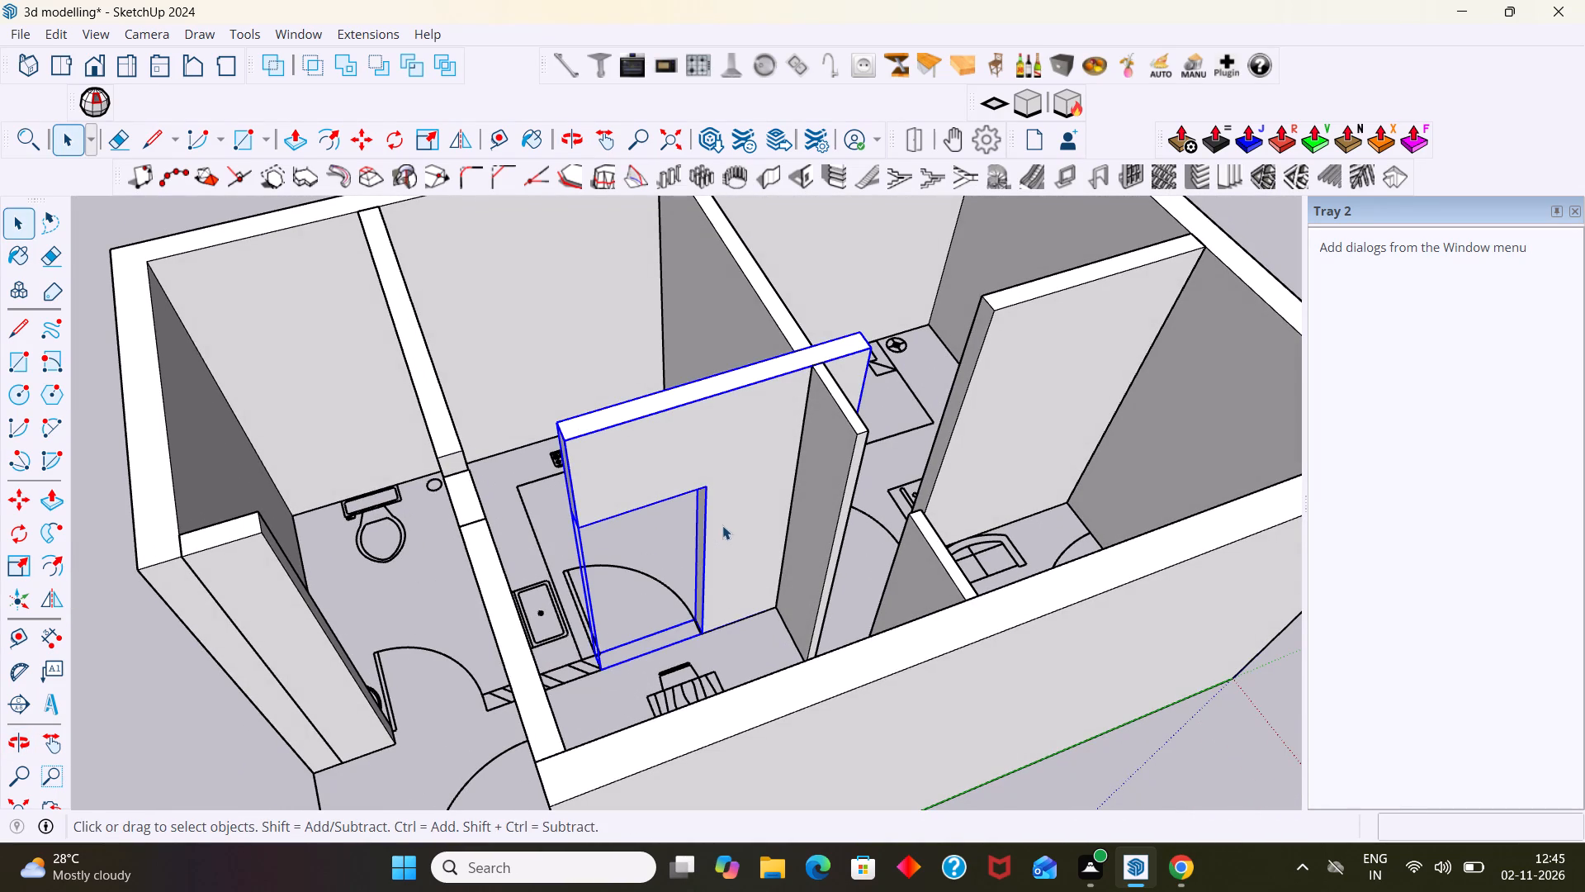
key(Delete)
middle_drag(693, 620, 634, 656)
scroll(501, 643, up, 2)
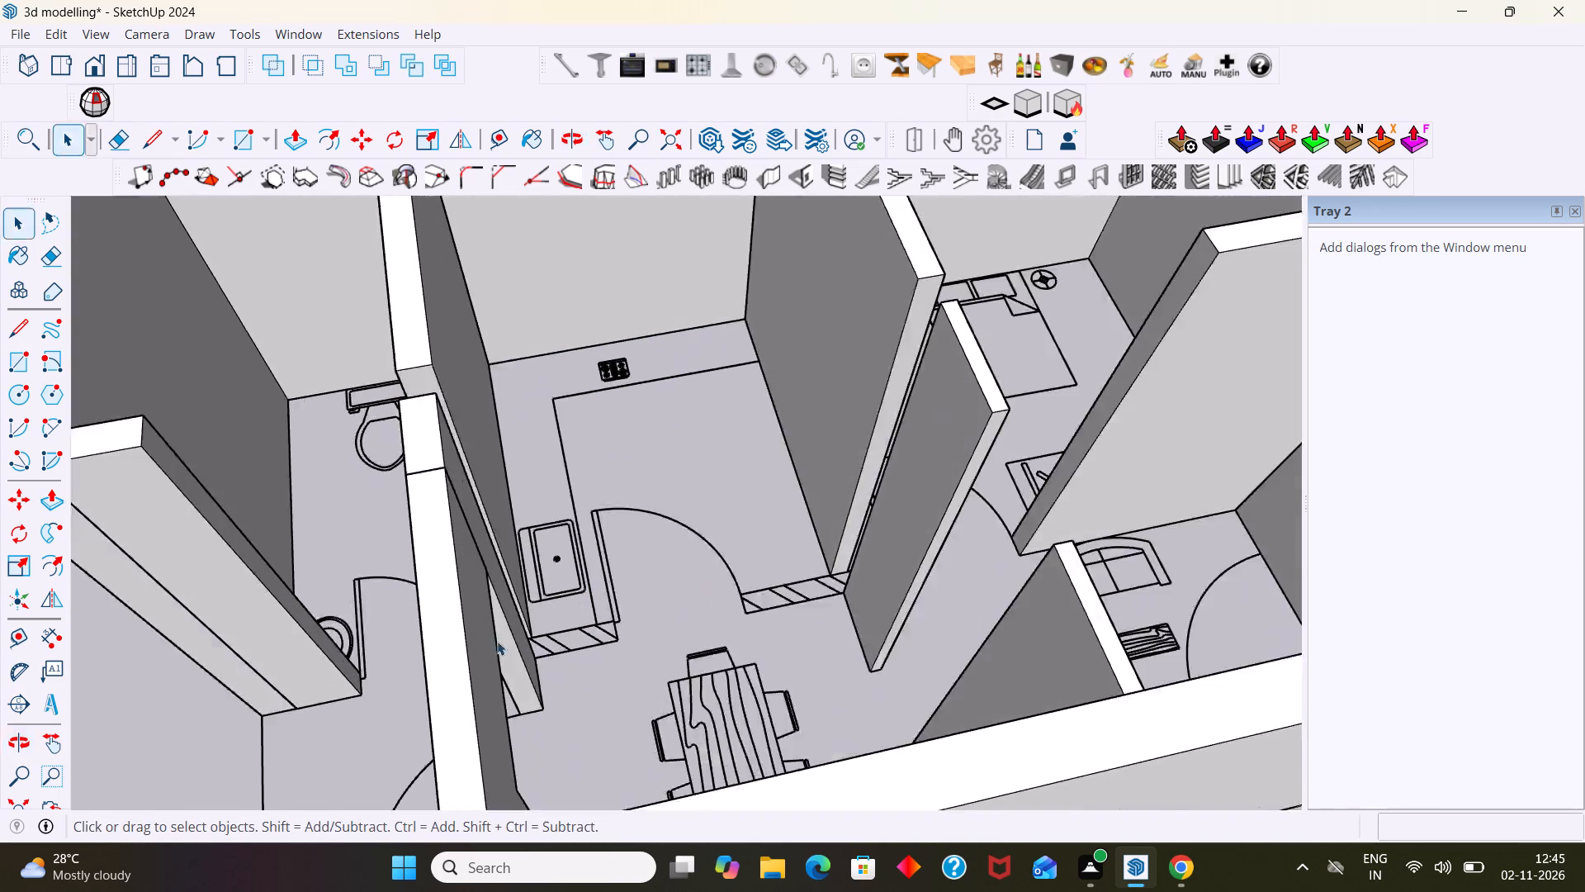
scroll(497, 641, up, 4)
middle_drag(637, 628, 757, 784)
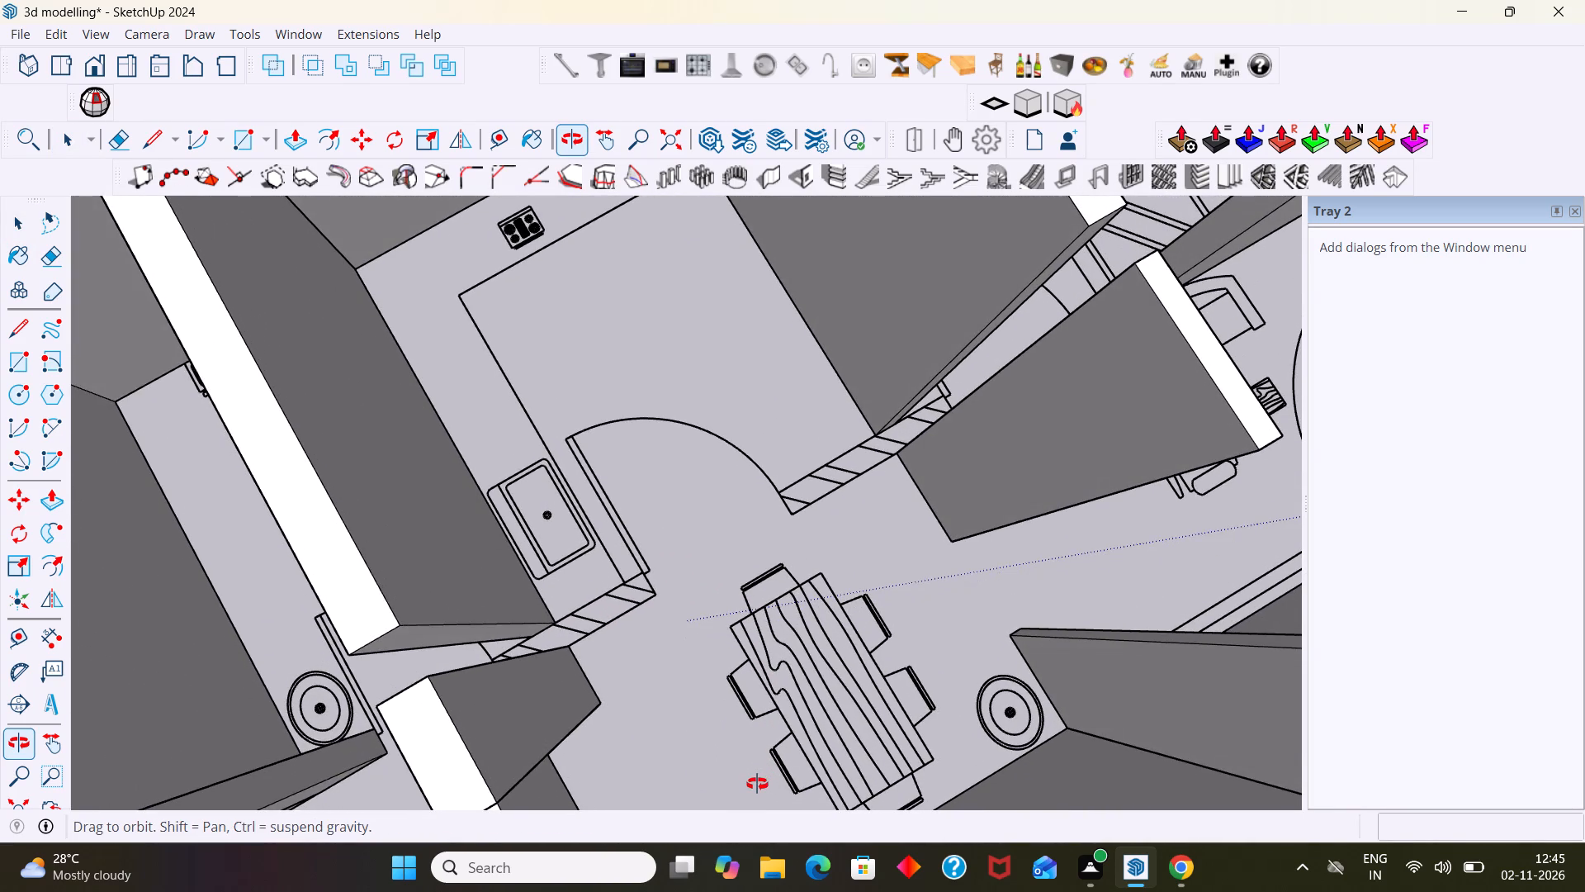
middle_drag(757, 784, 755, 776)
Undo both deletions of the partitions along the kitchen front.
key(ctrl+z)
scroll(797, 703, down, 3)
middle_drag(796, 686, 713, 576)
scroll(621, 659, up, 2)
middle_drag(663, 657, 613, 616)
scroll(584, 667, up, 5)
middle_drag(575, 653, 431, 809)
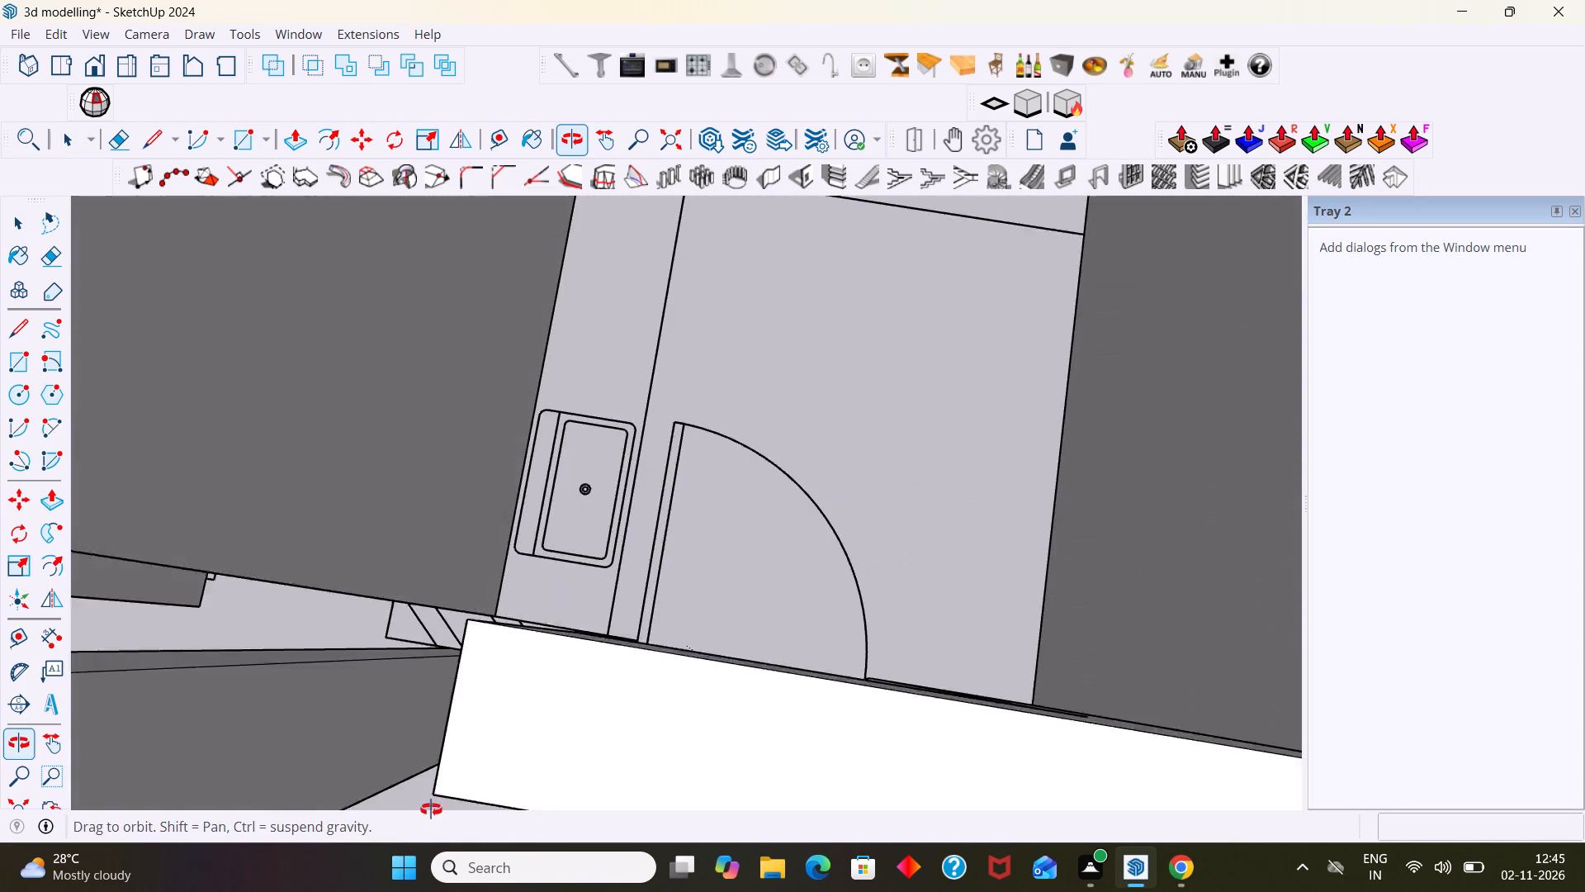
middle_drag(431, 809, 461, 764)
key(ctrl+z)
Examine the kitchen front partitions, their joint at the lintel and the entrance wall from the kitchen side and above.
scroll(585, 700, down, 7)
middle_drag(625, 605, 1456, 434)
scroll(907, 630, up, 3)
scroll(785, 671, down, 4)
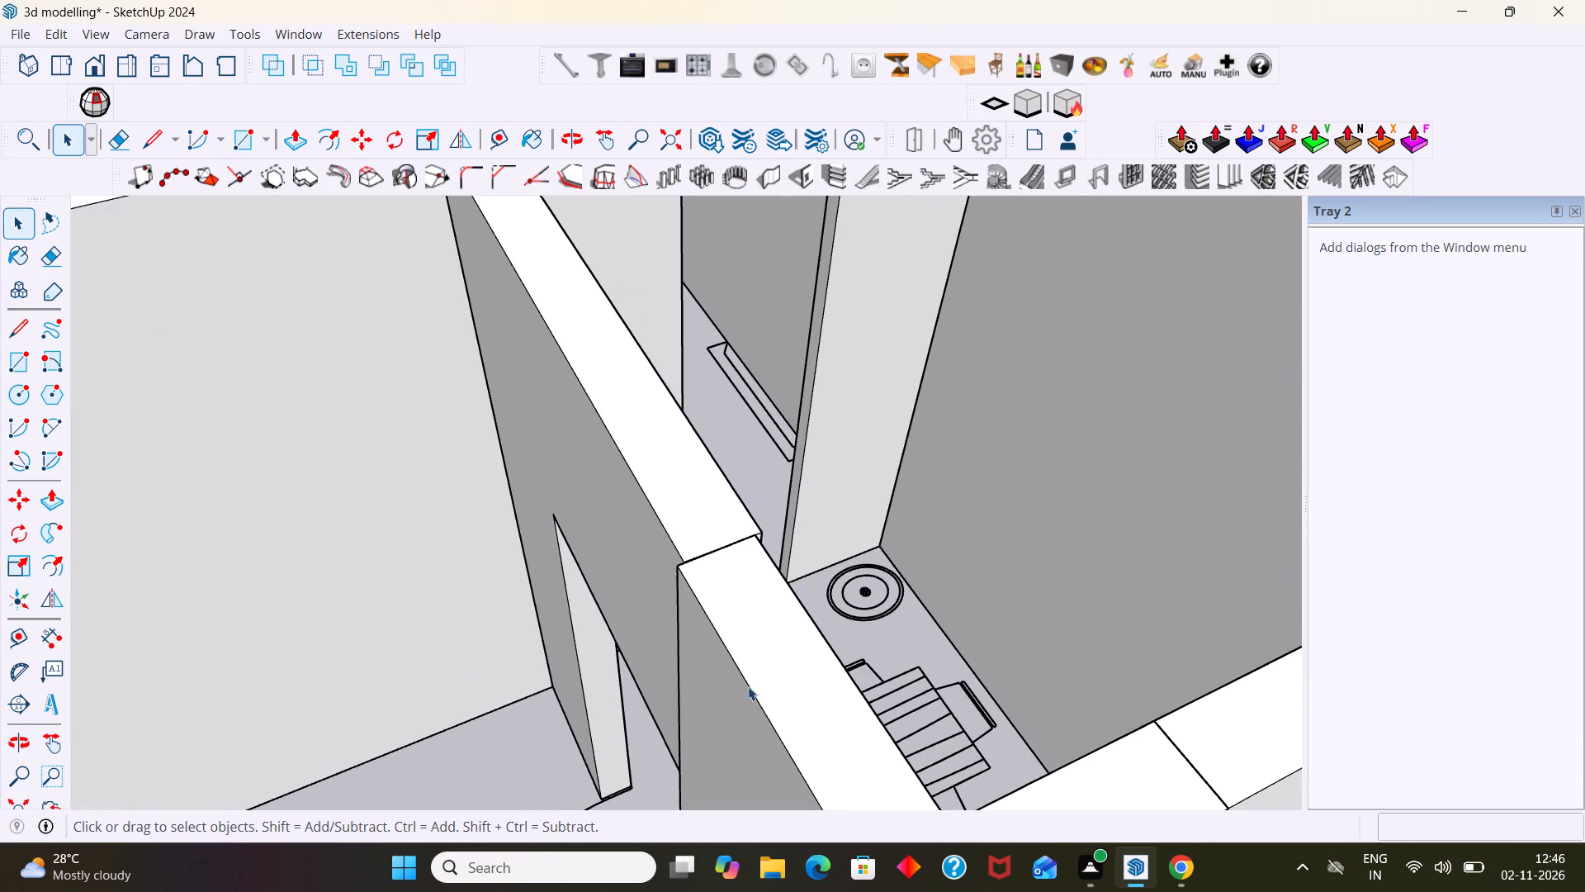
scroll(748, 686, down, 11)
shift+middle_drag(767, 678, 737, 520)
scroll(739, 534, down, 3)
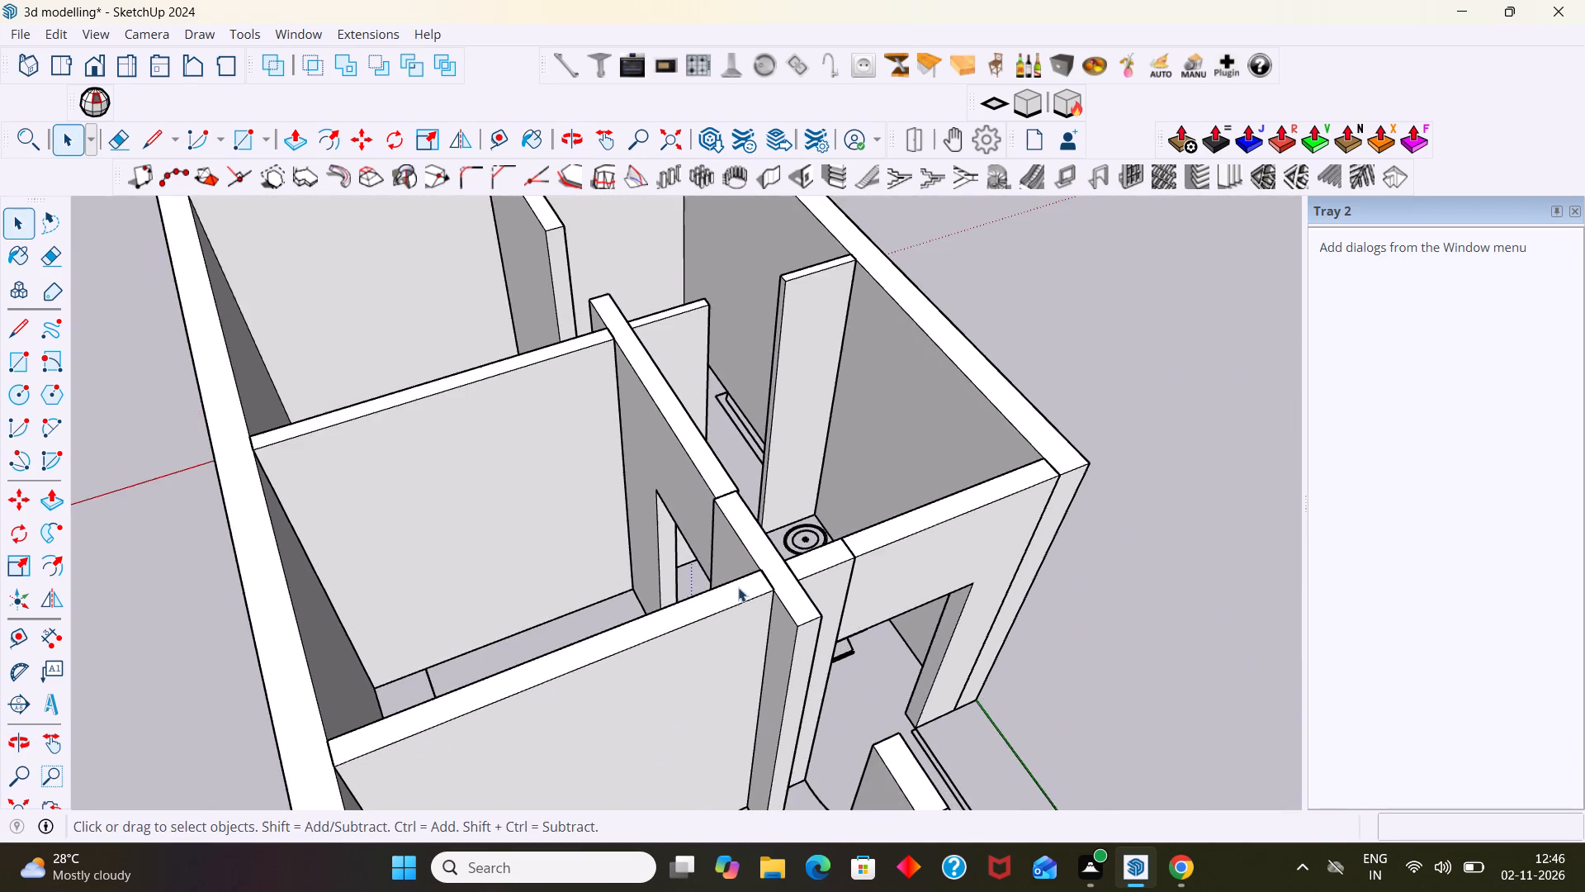
middle_drag(765, 639, 794, 753)
middle_drag(794, 709, 777, 559)
scroll(724, 600, down, 2)
middle_drag(737, 621, 759, 652)
scroll(727, 512, up, 3)
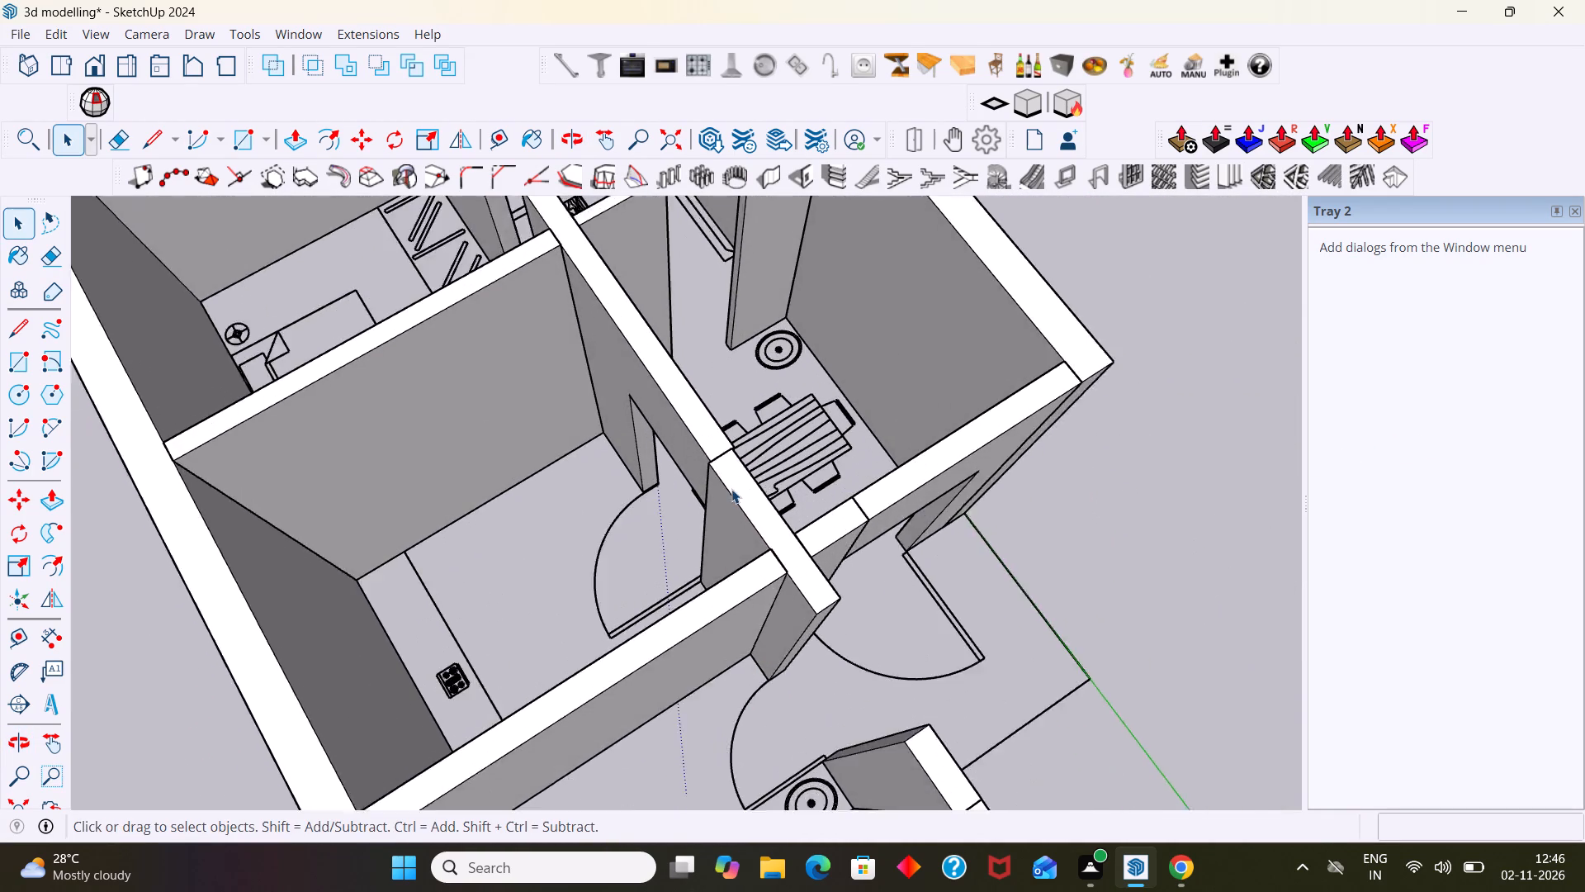
Push the kitchen-side face of the short partition crossing the bathroom-kitchen wall in about 9/16", aligning it with the adjoining wall.
scroll(731, 489, up, 4)
double_click(721, 512)
triple_click(720, 516)
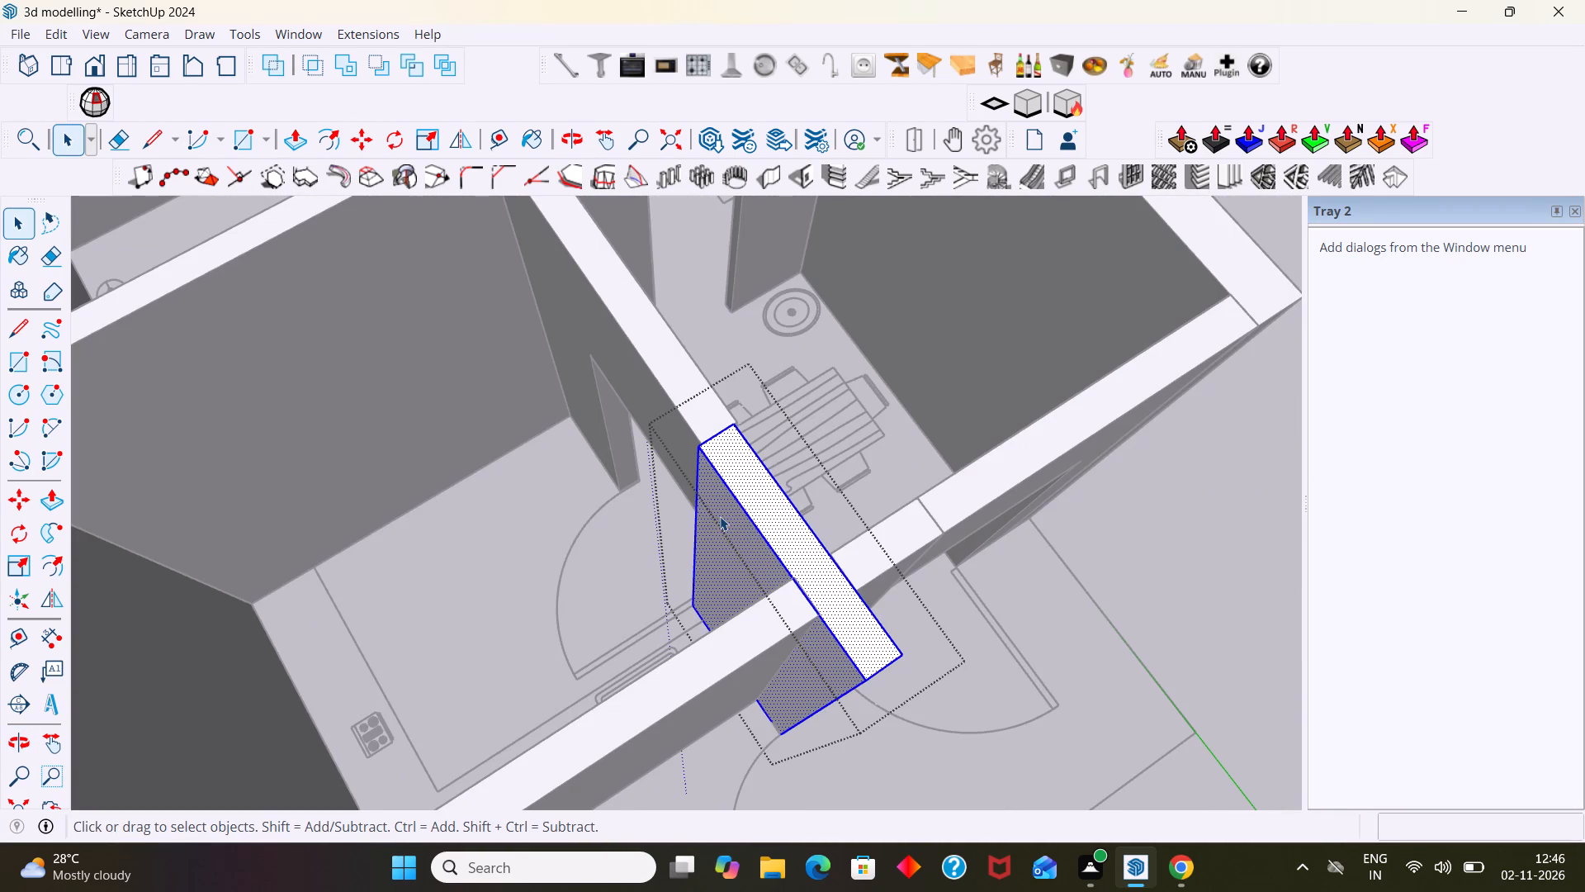
click(717, 518)
key(p)
click(717, 518)
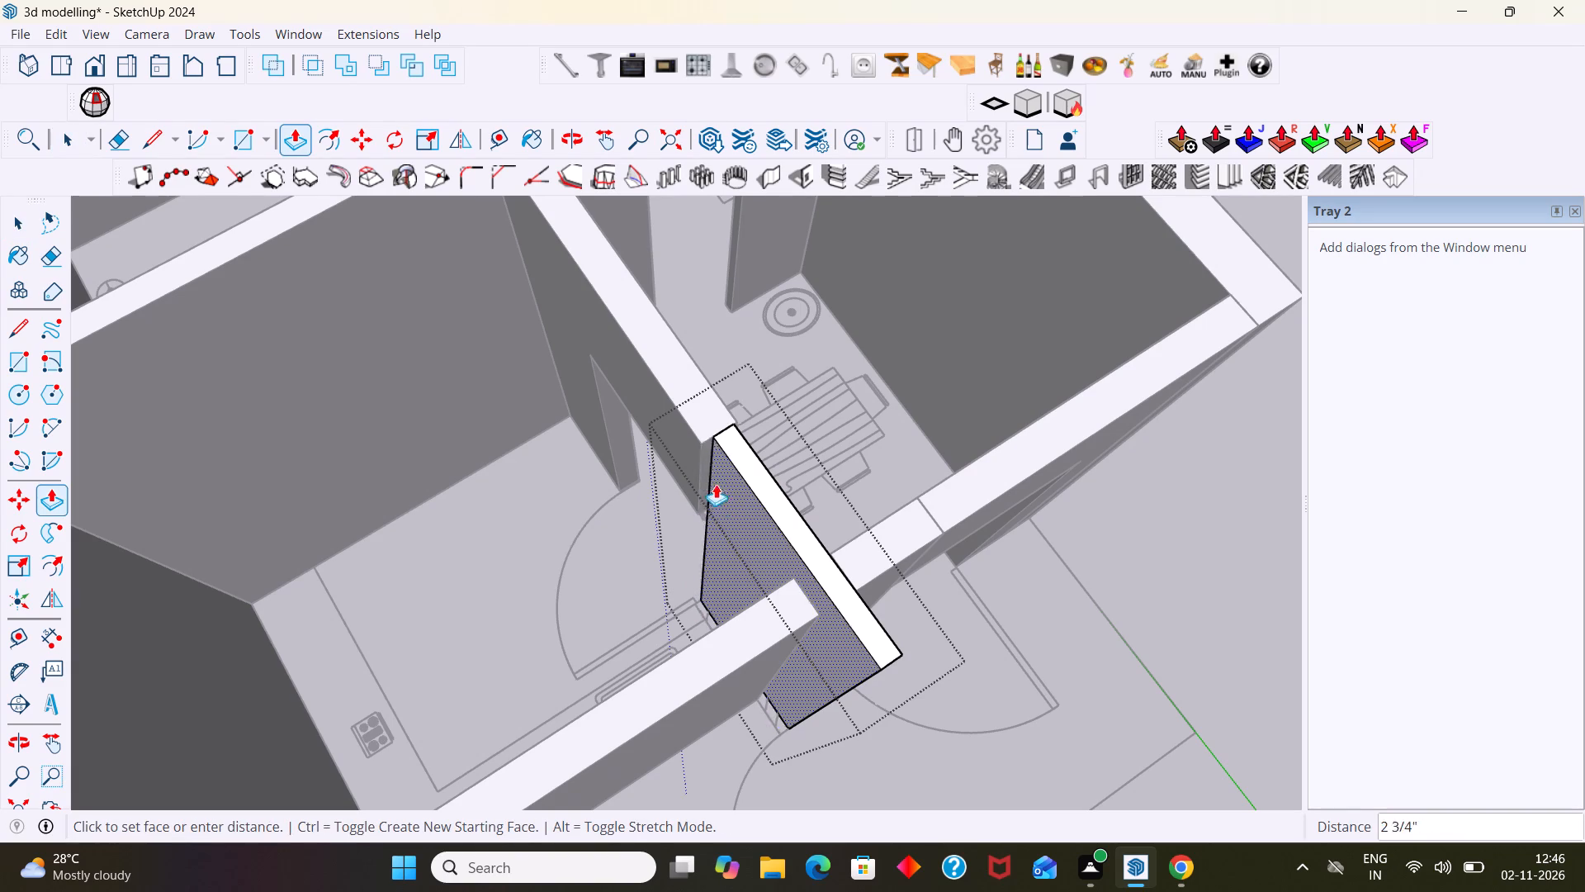
click(702, 448)
Pull the dining-side face of the same short partition out about 9/16" to line up with the adjoining wall.
scroll(747, 458, down, 2)
middle_drag(745, 466, 396, 468)
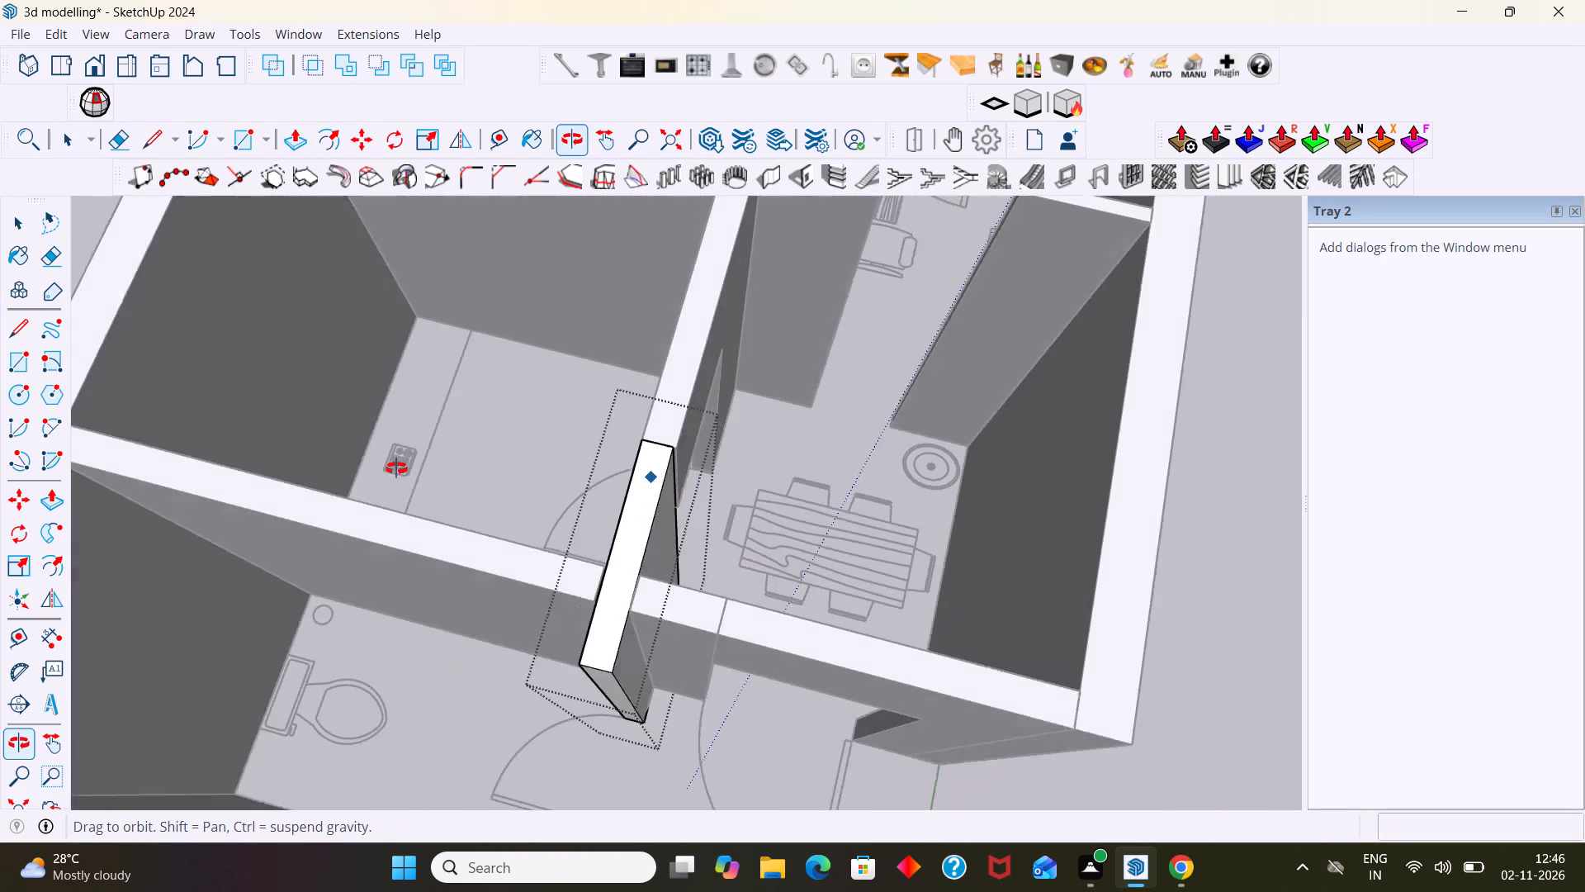
middle_drag(396, 468, 390, 468)
middle_drag(685, 426, 596, 398)
scroll(679, 427, up, 7)
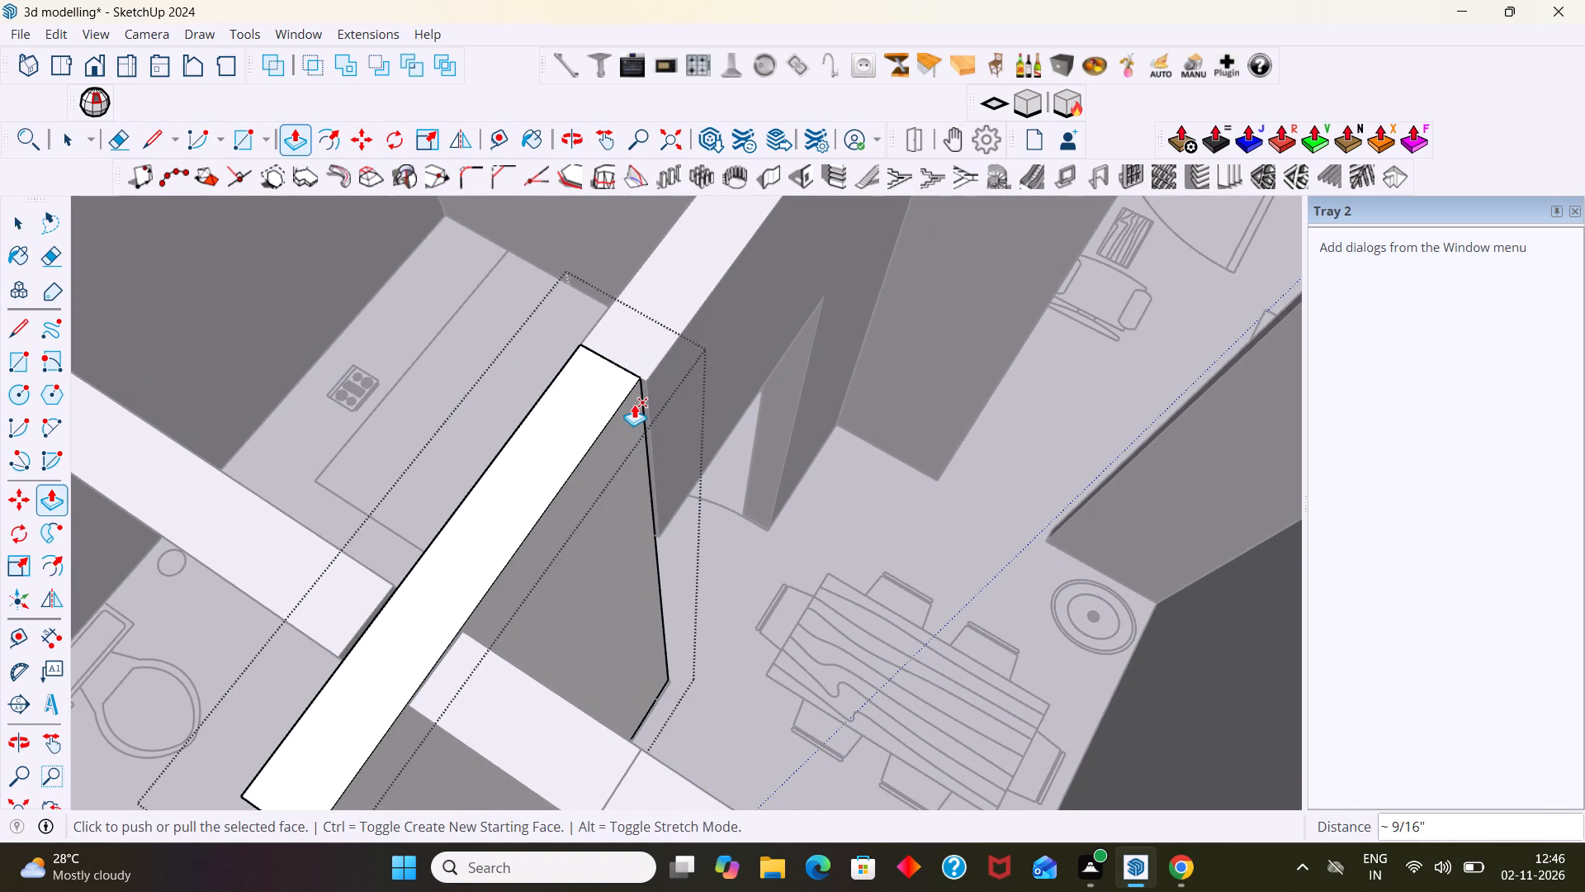
click(628, 407)
key(ctrl+z)
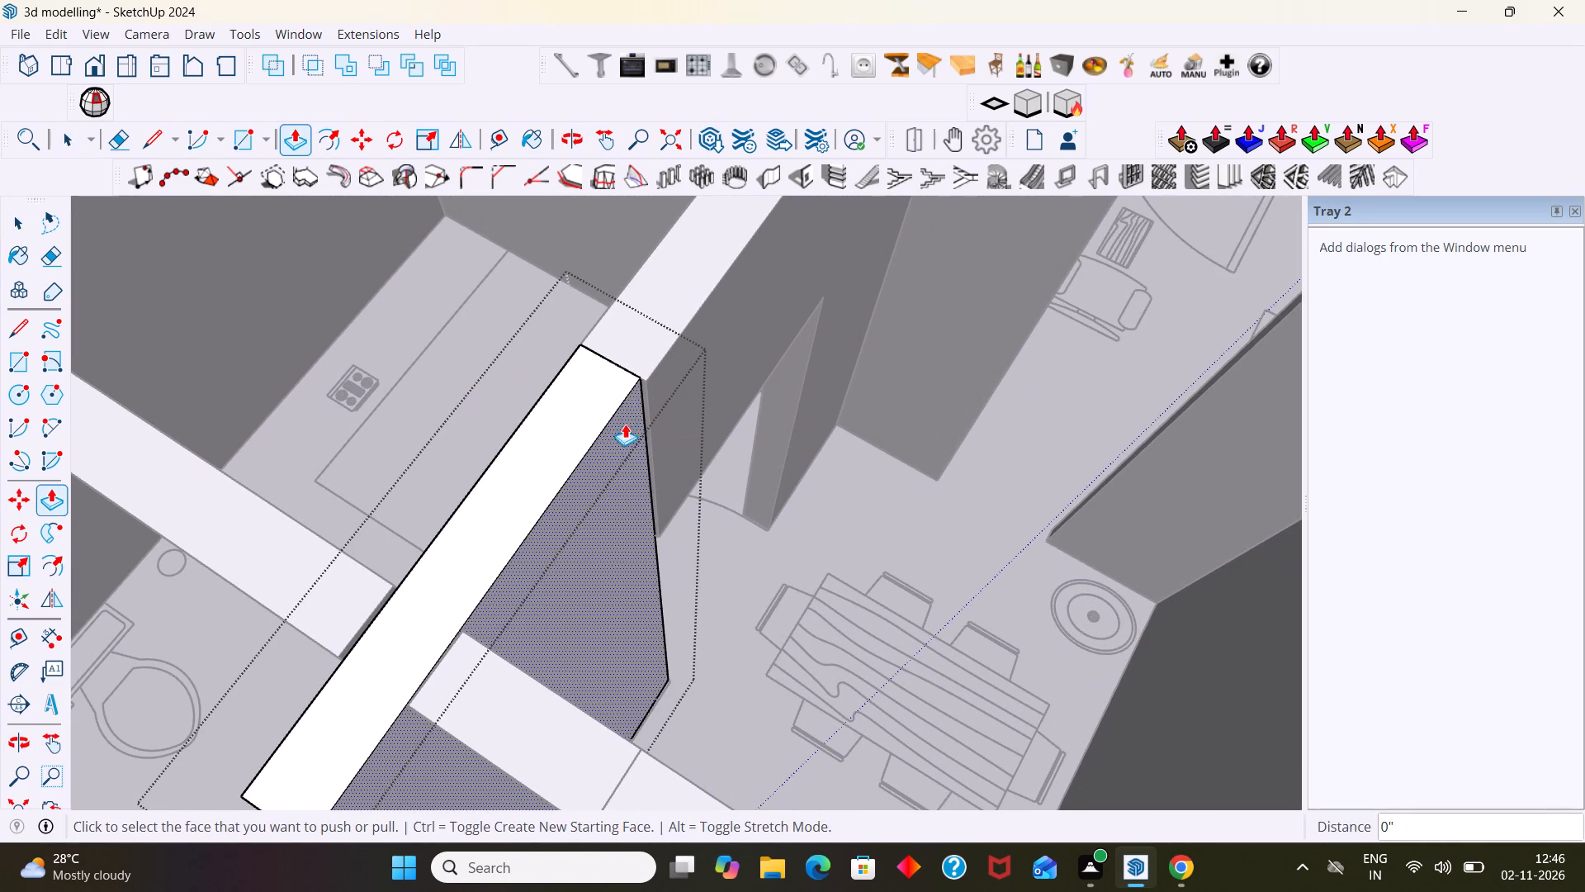
scroll(608, 458, down, 2)
key(space)
double_click(603, 464)
click(609, 463)
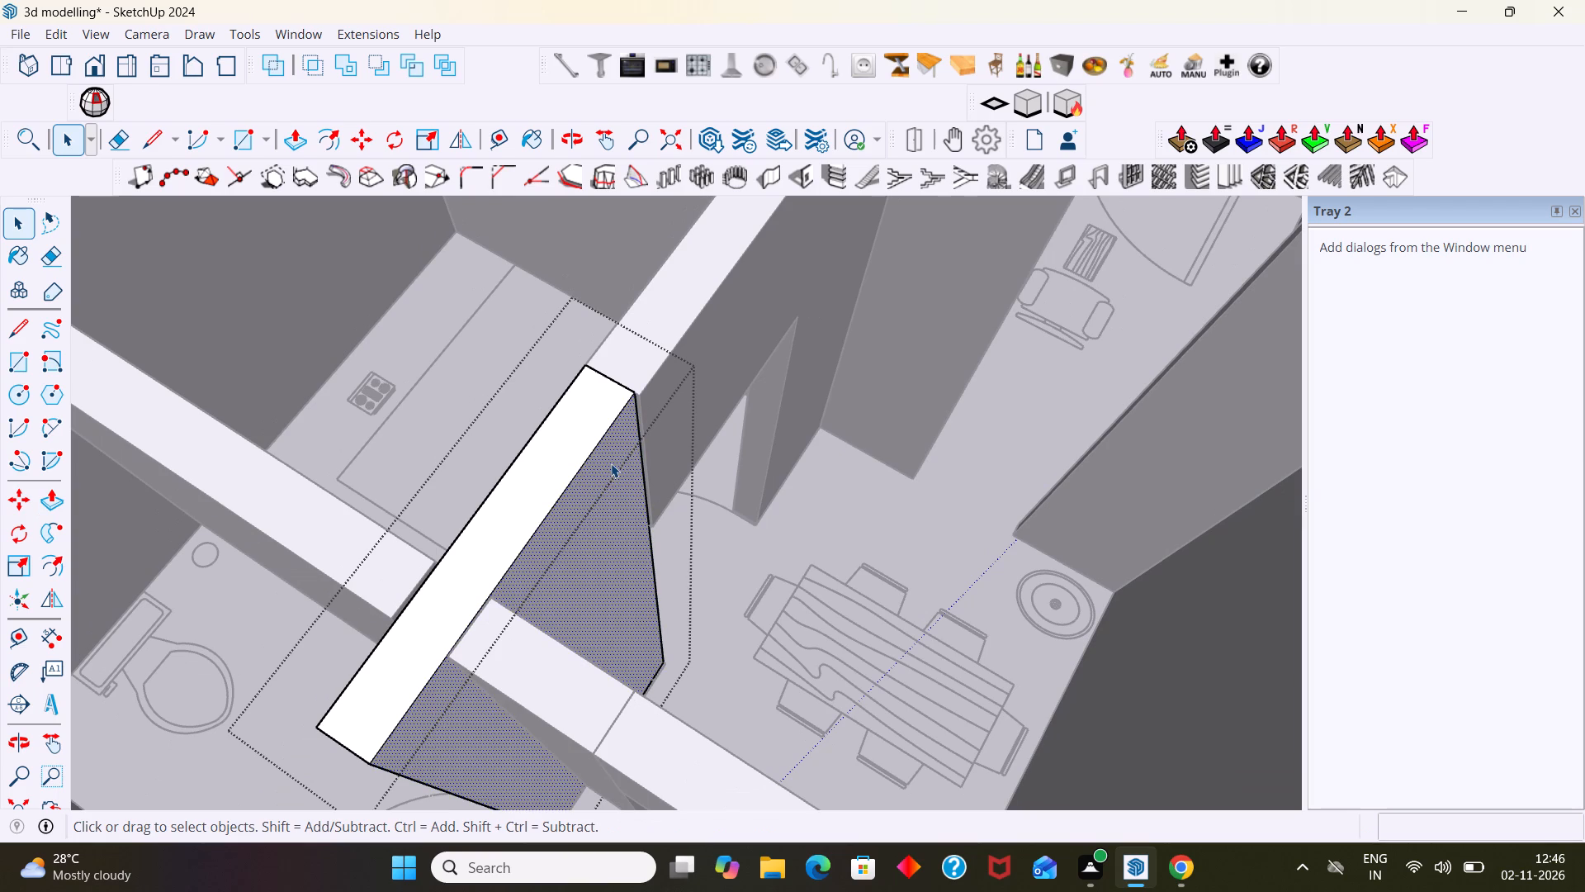
key(p)
click(611, 463)
click(646, 403)
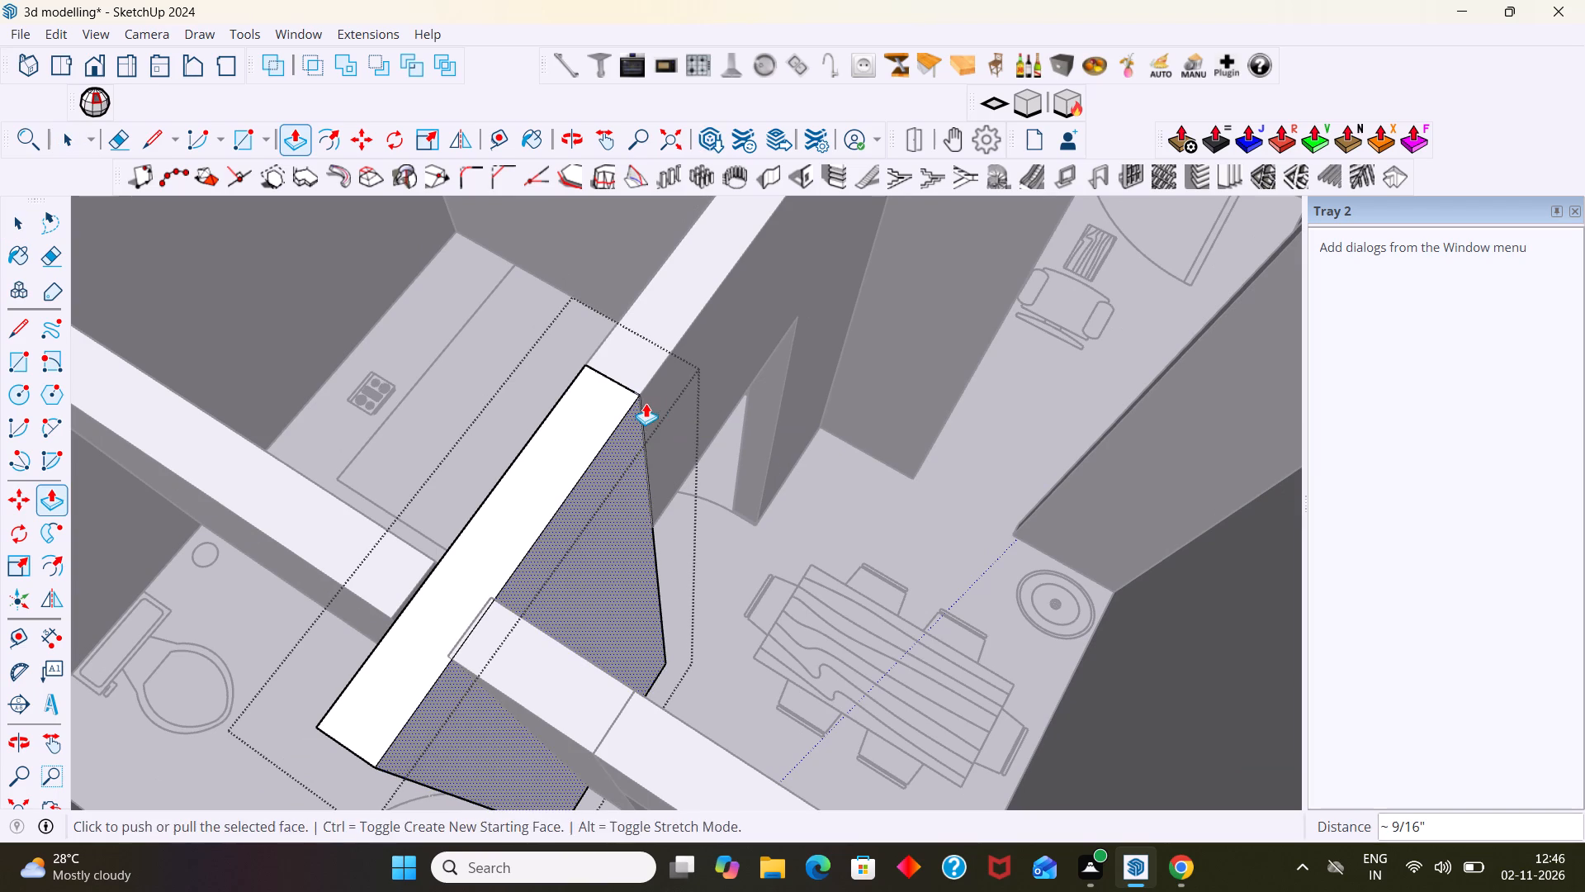
key(space)
click(815, 449)
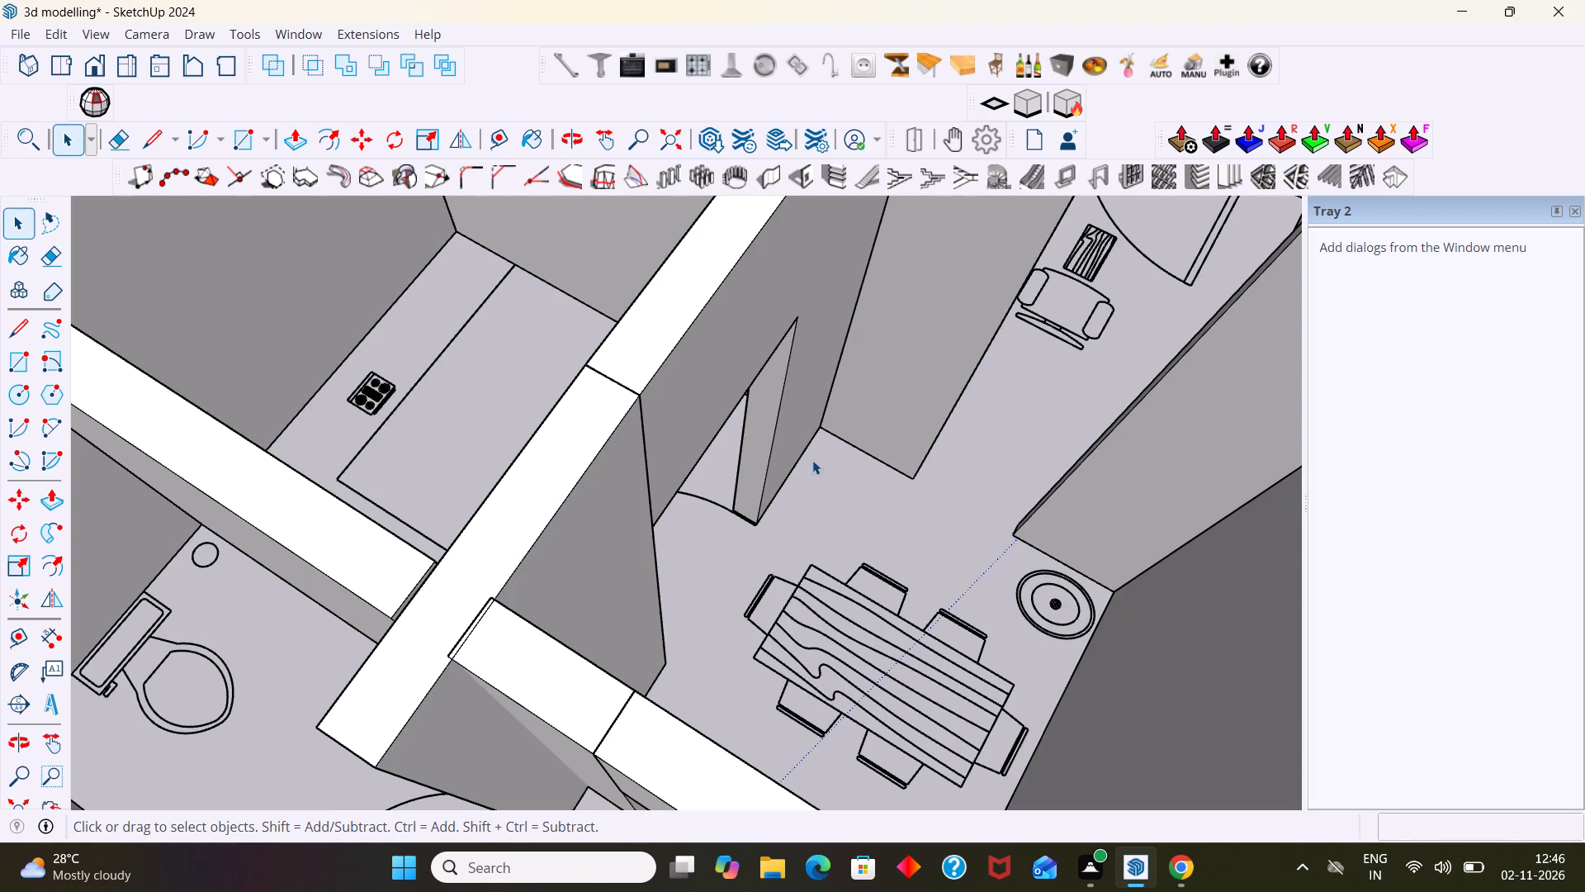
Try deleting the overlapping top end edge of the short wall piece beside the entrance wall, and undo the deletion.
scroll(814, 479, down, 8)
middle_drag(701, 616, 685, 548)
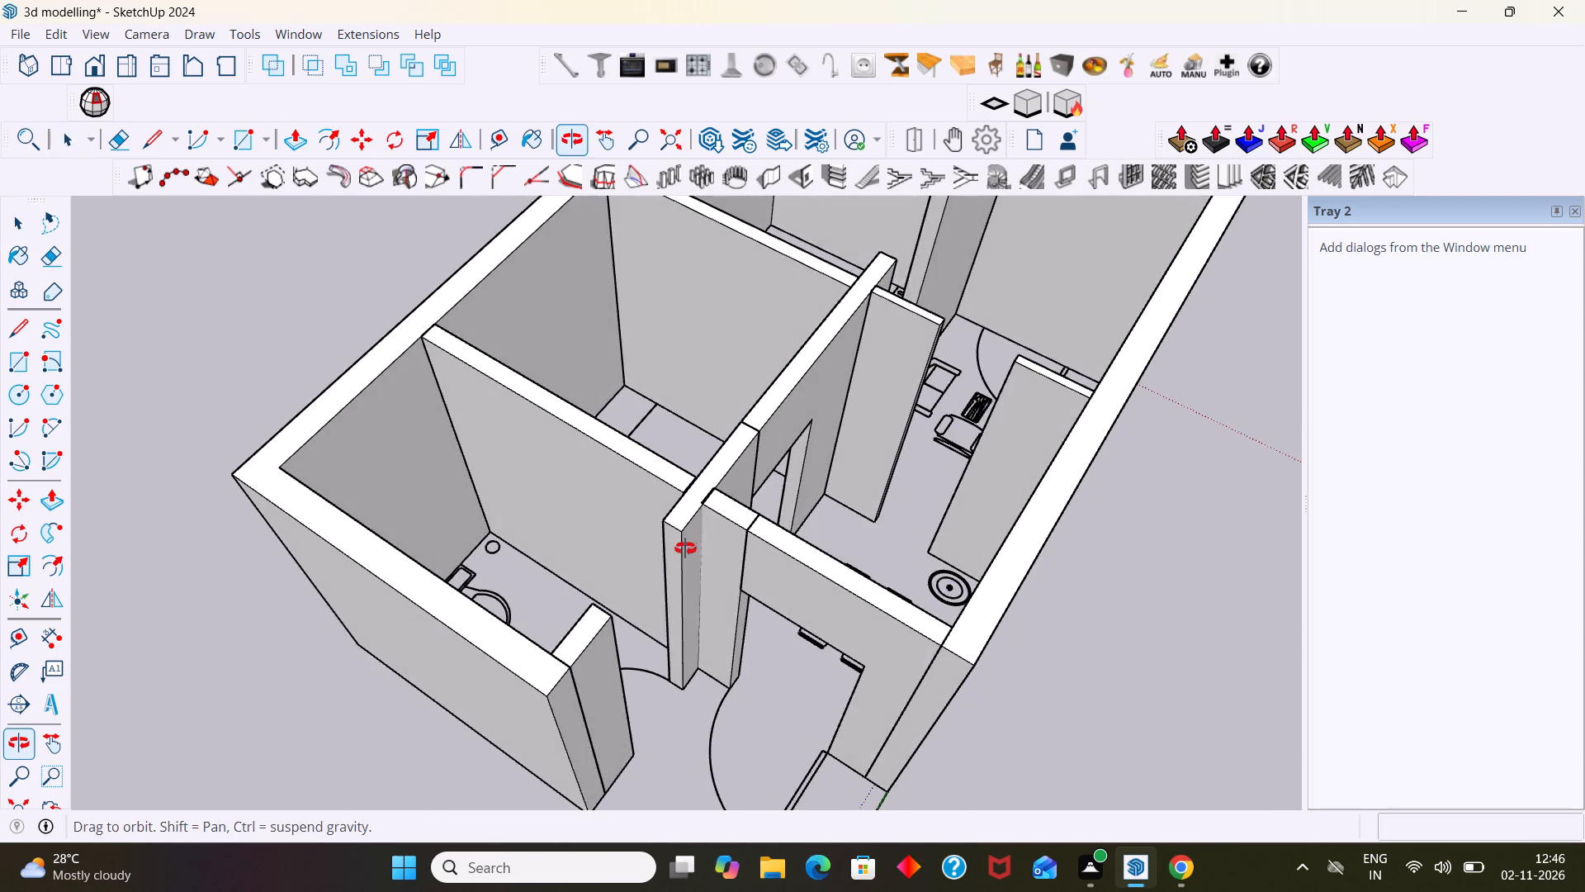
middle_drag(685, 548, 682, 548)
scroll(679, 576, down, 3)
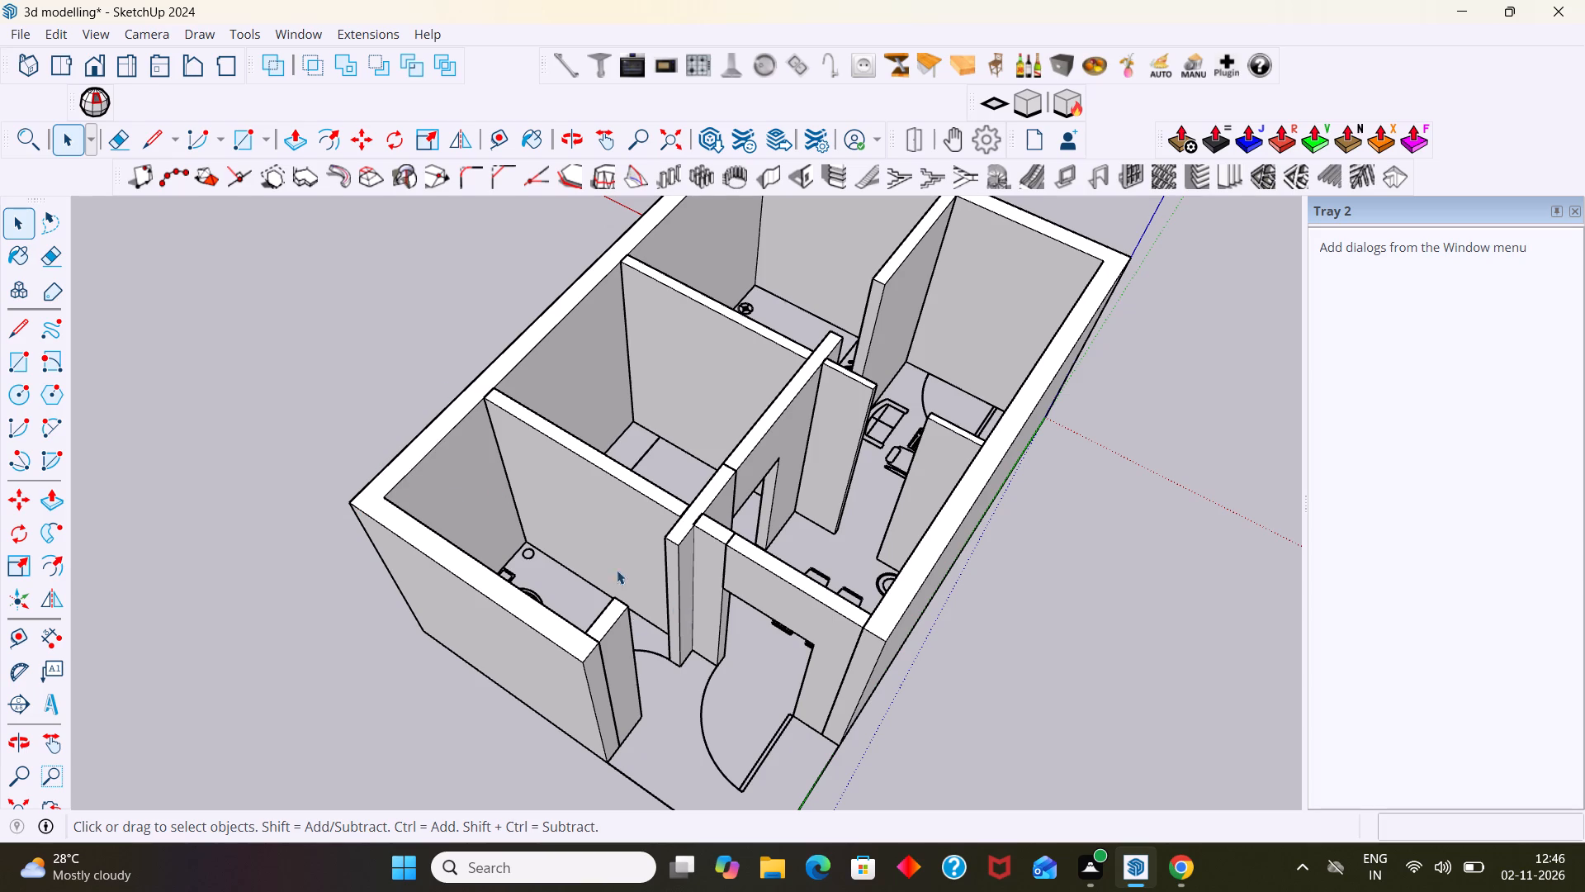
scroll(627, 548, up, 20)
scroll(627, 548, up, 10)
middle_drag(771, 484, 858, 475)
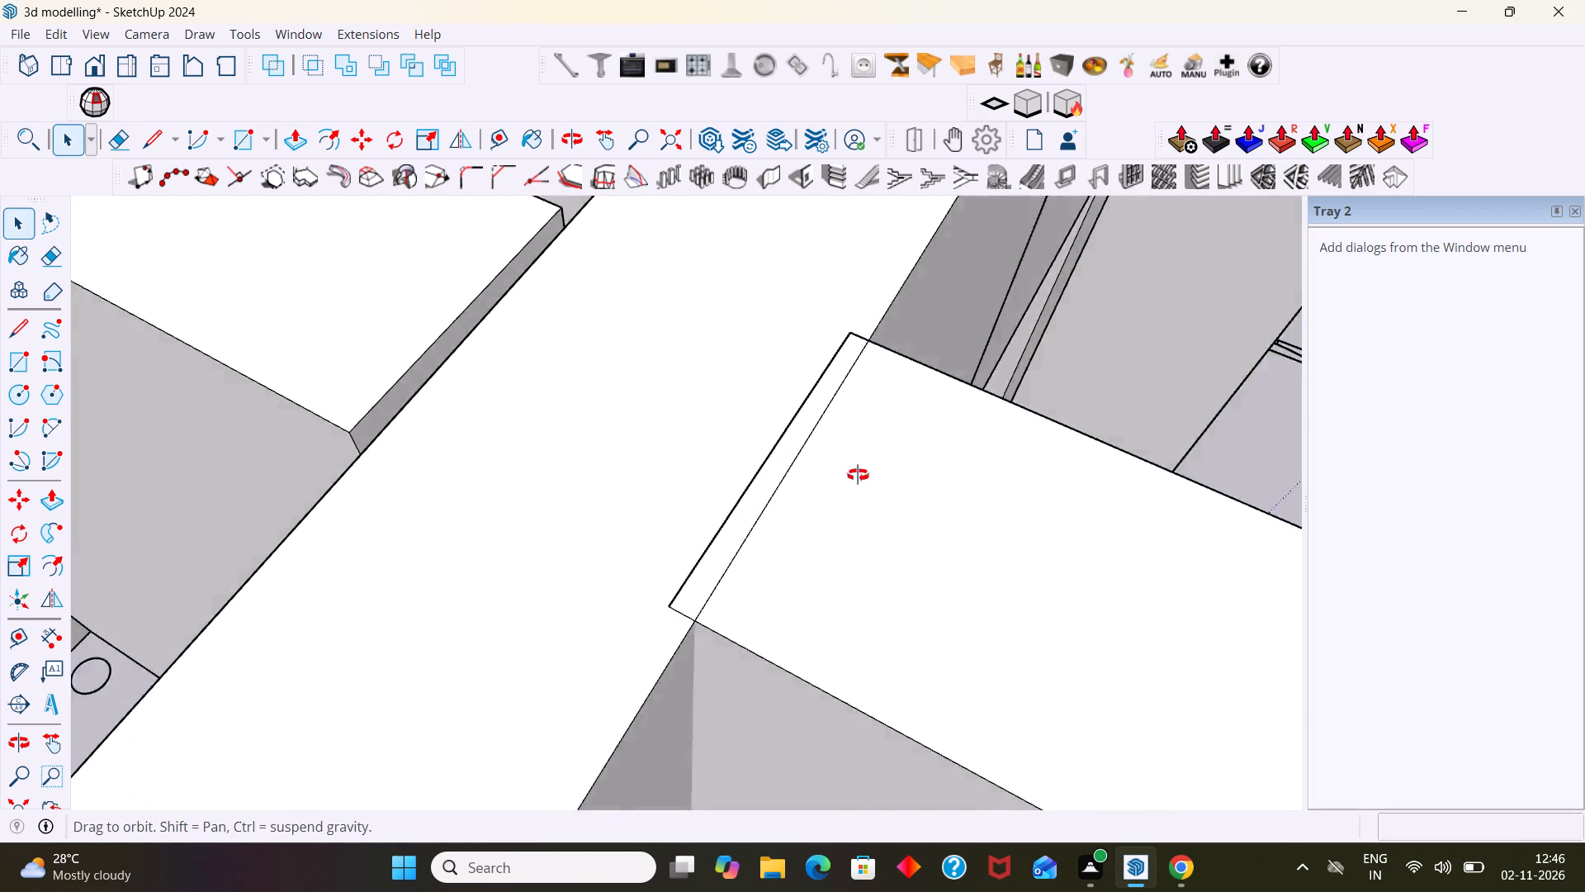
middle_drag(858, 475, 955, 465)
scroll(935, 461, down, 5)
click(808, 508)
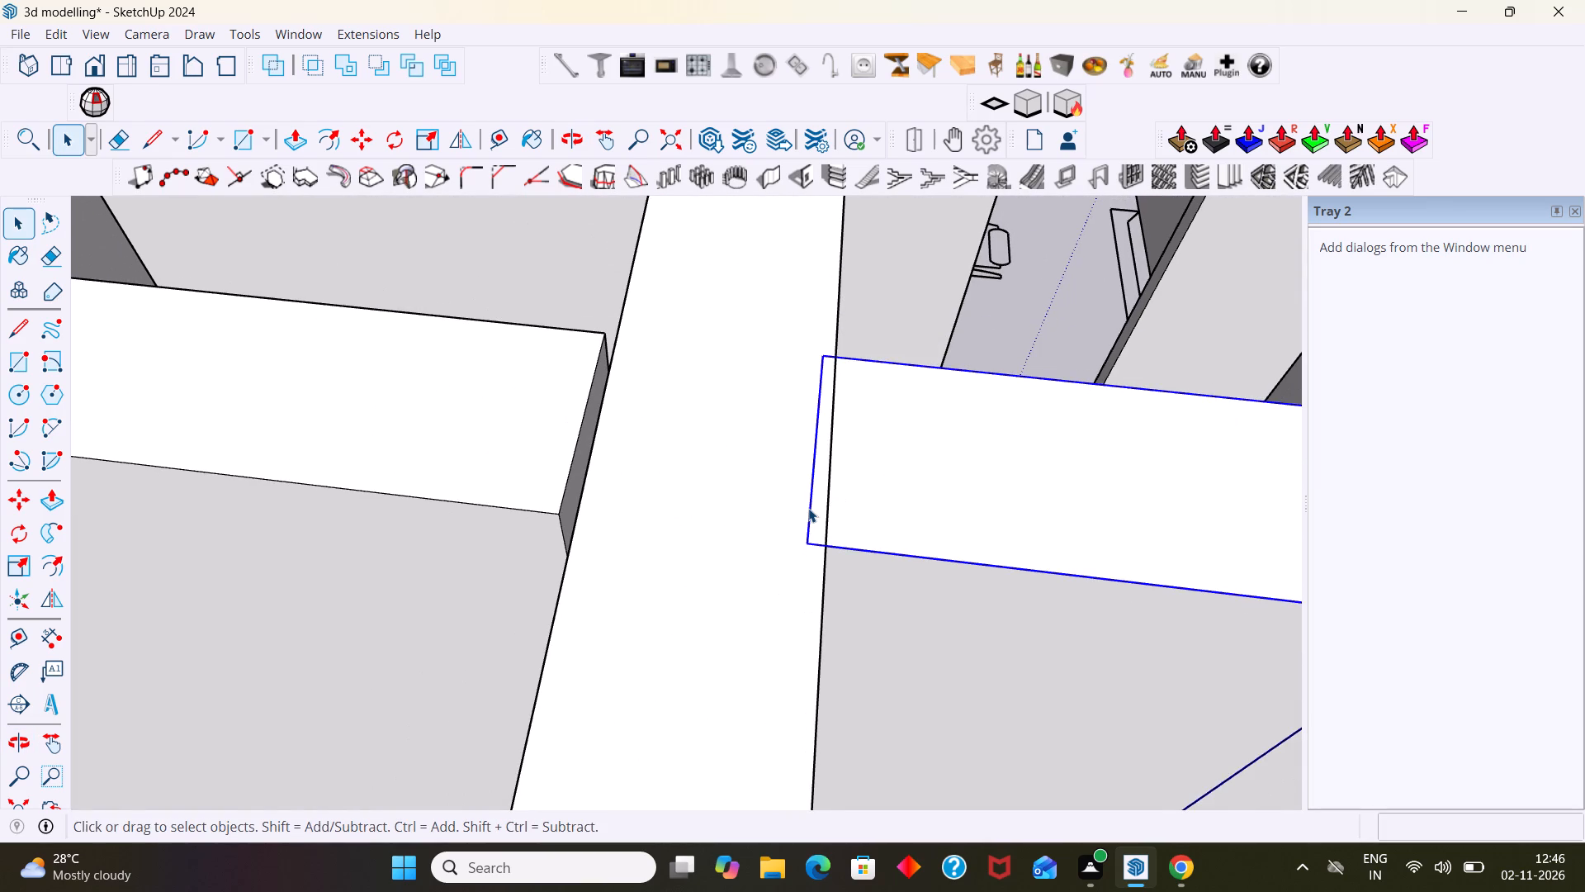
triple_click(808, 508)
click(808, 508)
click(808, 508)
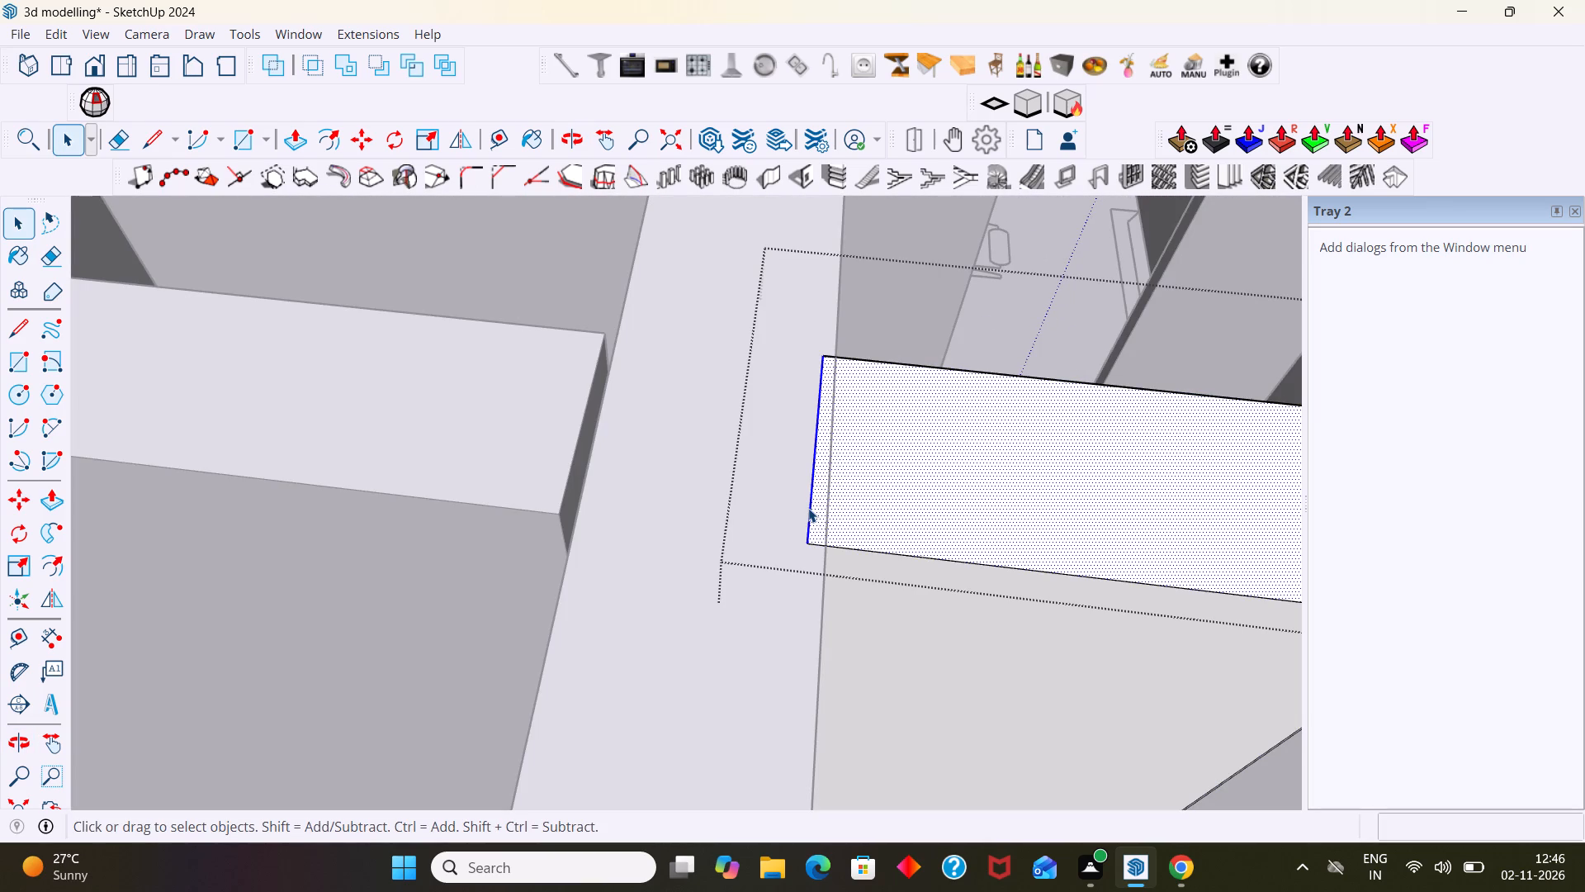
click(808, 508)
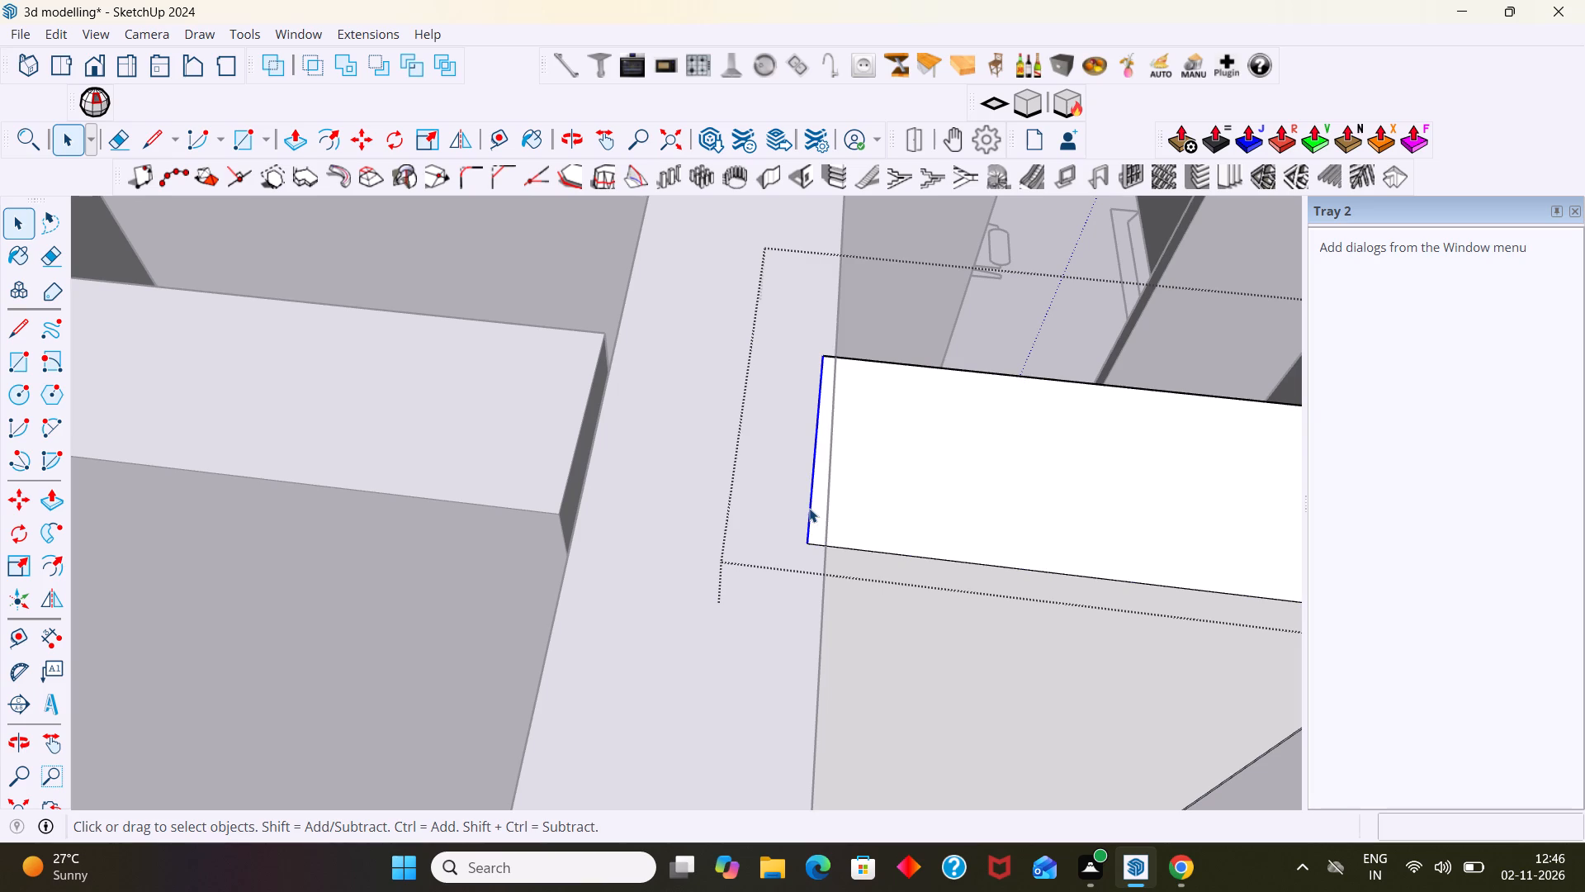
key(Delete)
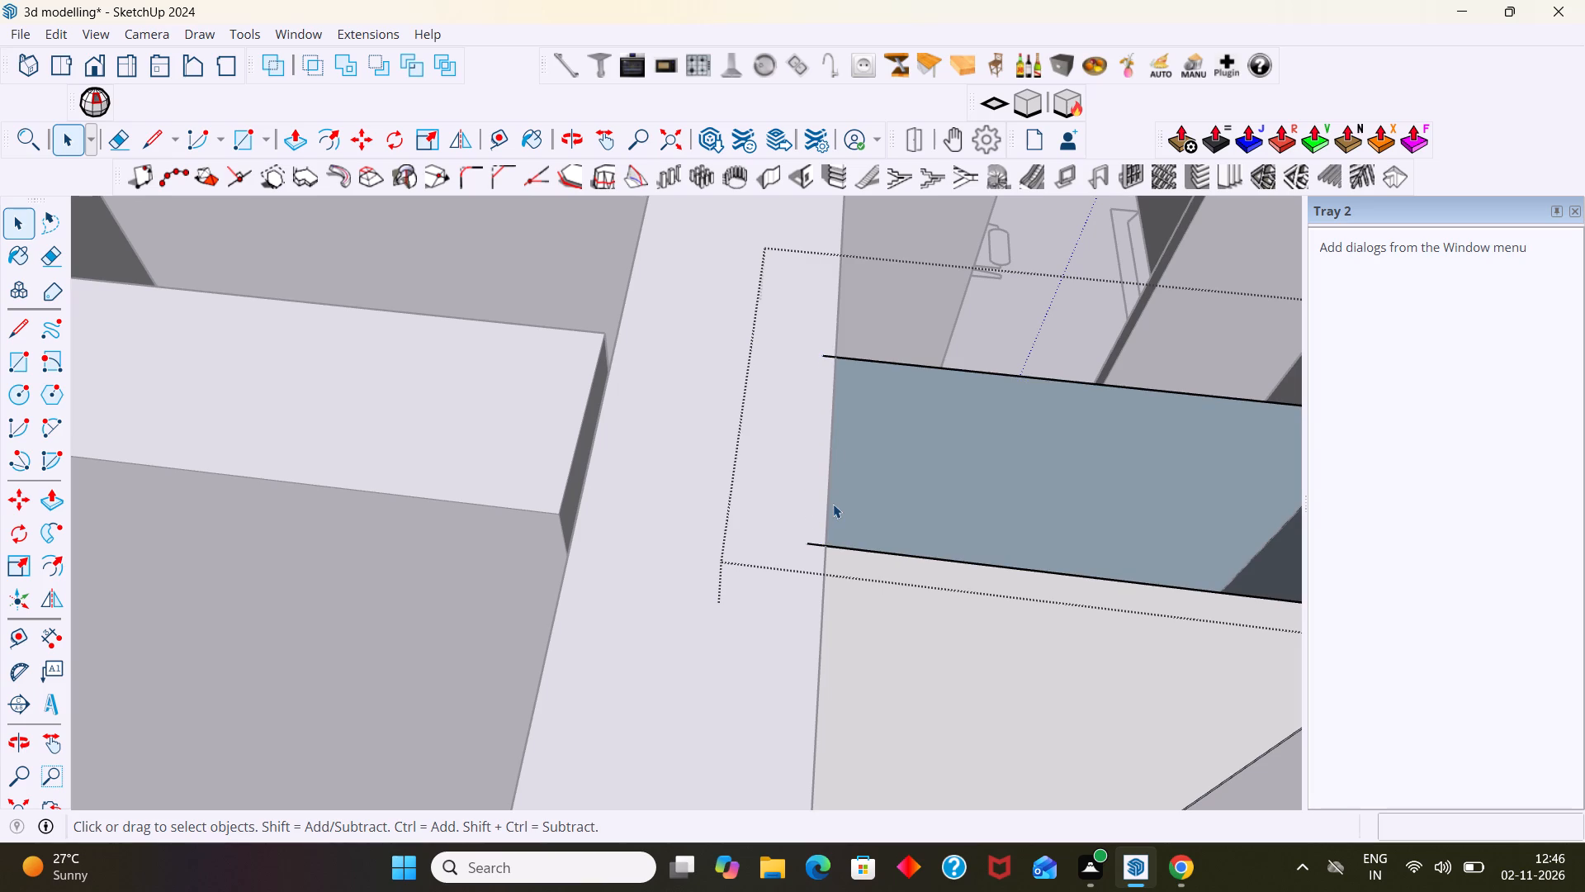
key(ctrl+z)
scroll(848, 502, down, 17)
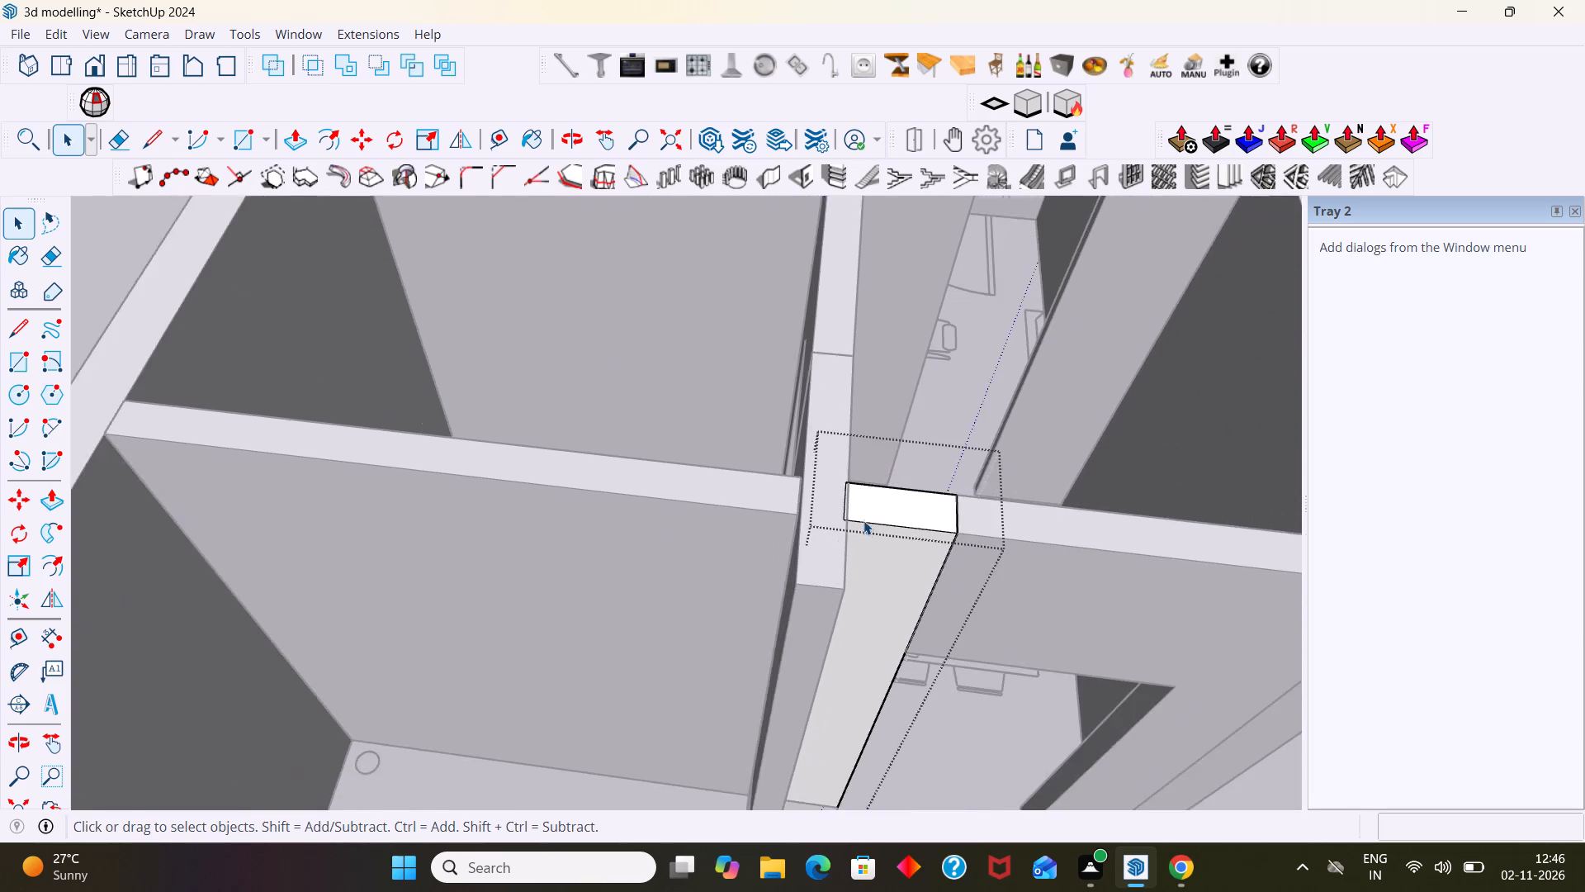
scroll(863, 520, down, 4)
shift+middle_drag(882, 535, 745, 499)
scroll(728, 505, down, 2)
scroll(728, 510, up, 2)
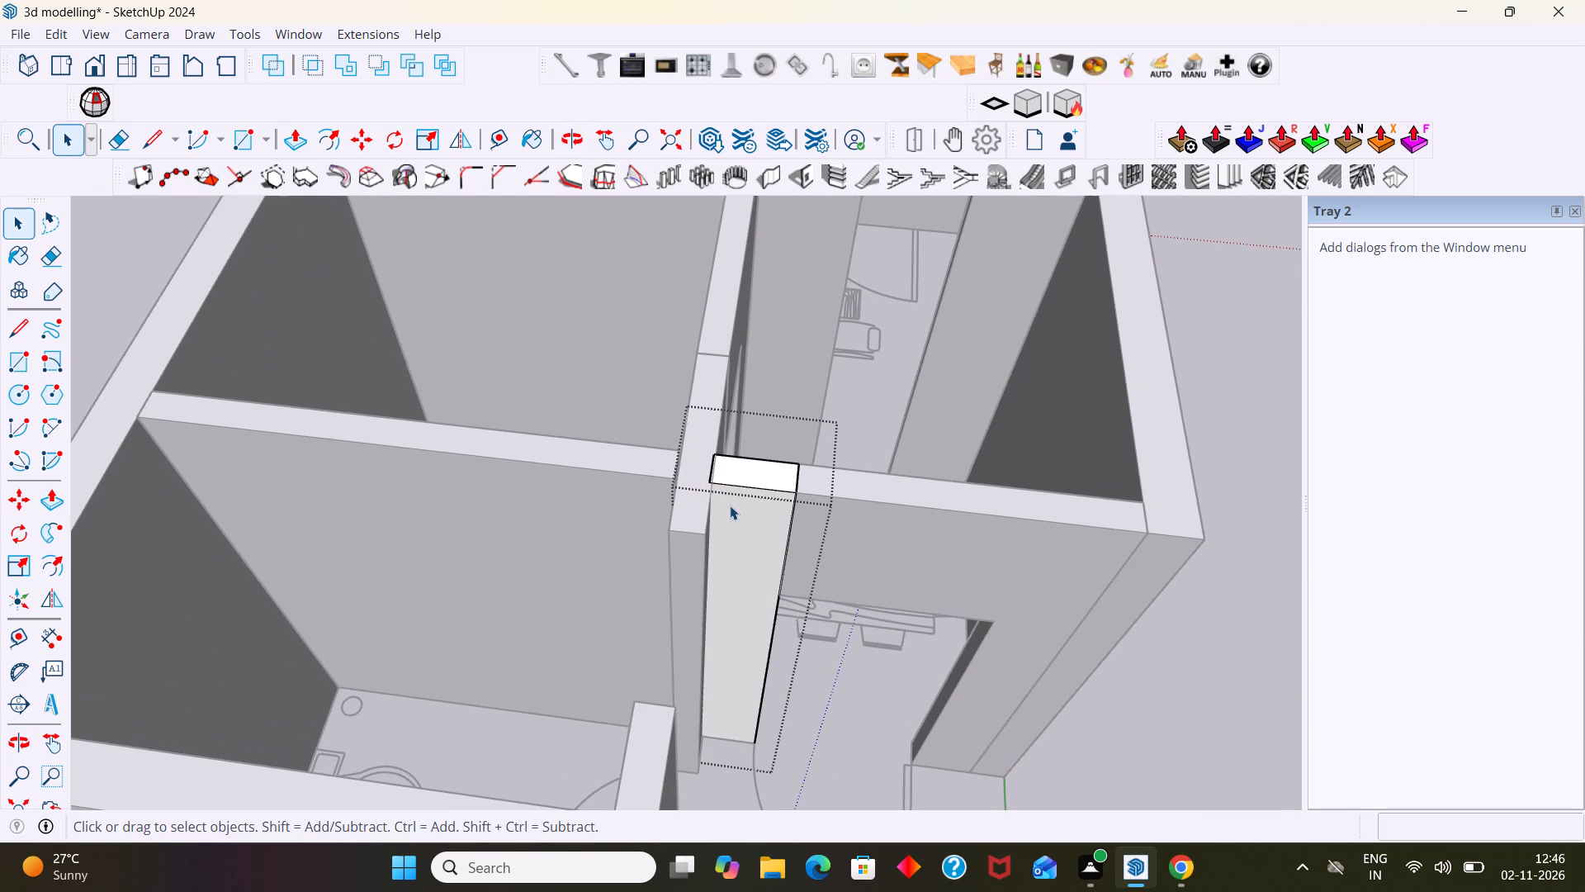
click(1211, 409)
Examine the joints between the short partition, the bathroom-kitchen wall and the entrance wall from both sides and above.
middle_drag(689, 552, 858, 559)
scroll(856, 562, up, 1)
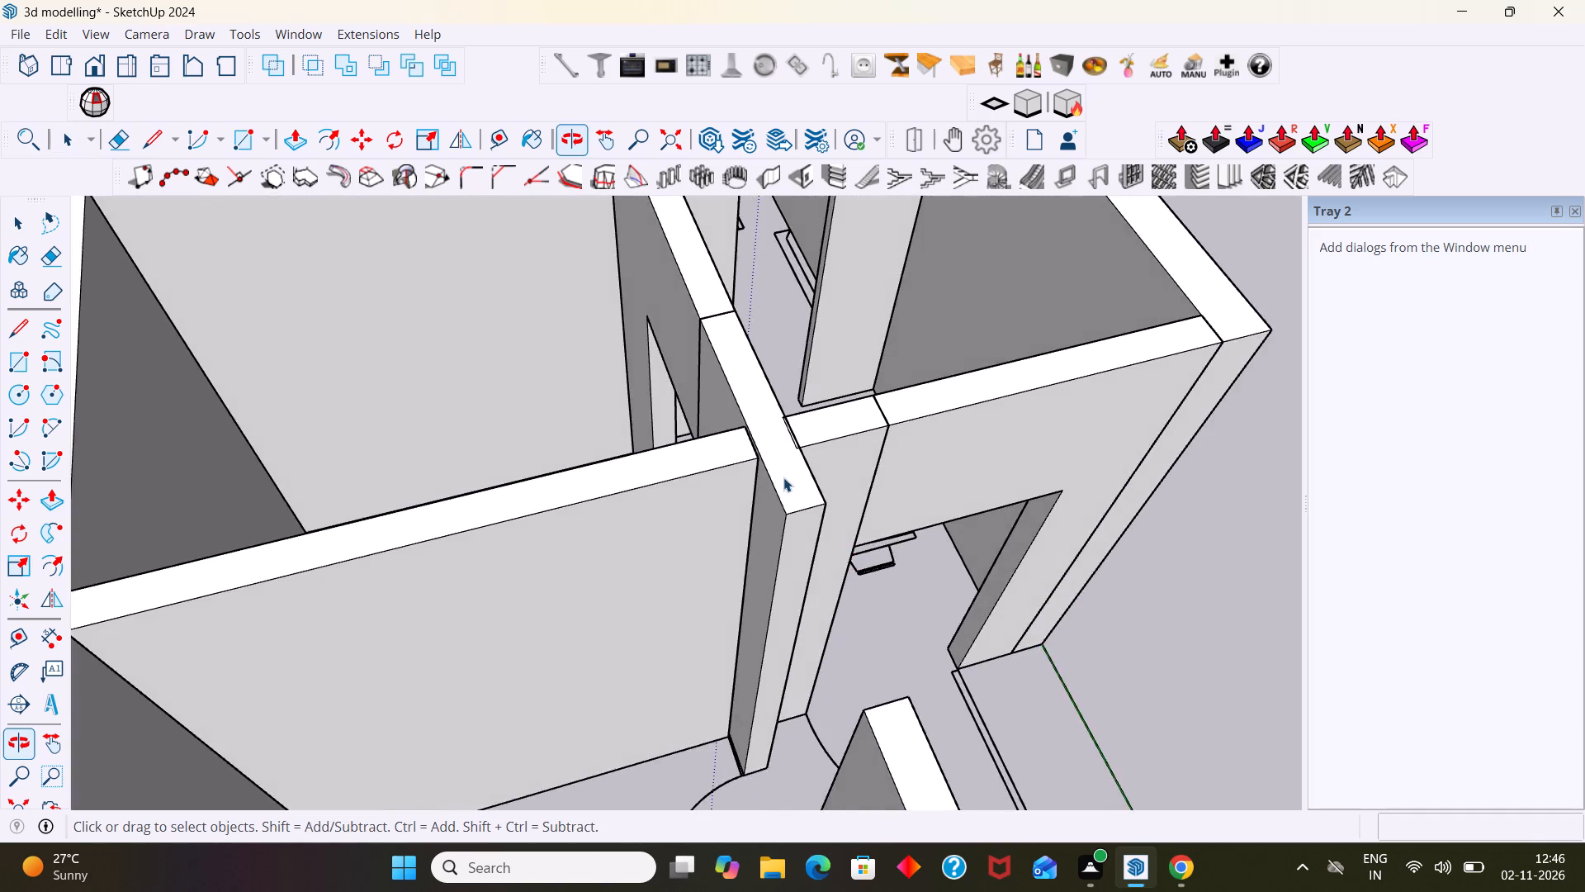
scroll(778, 473, up, 12)
middle_drag(727, 442, 700, 306)
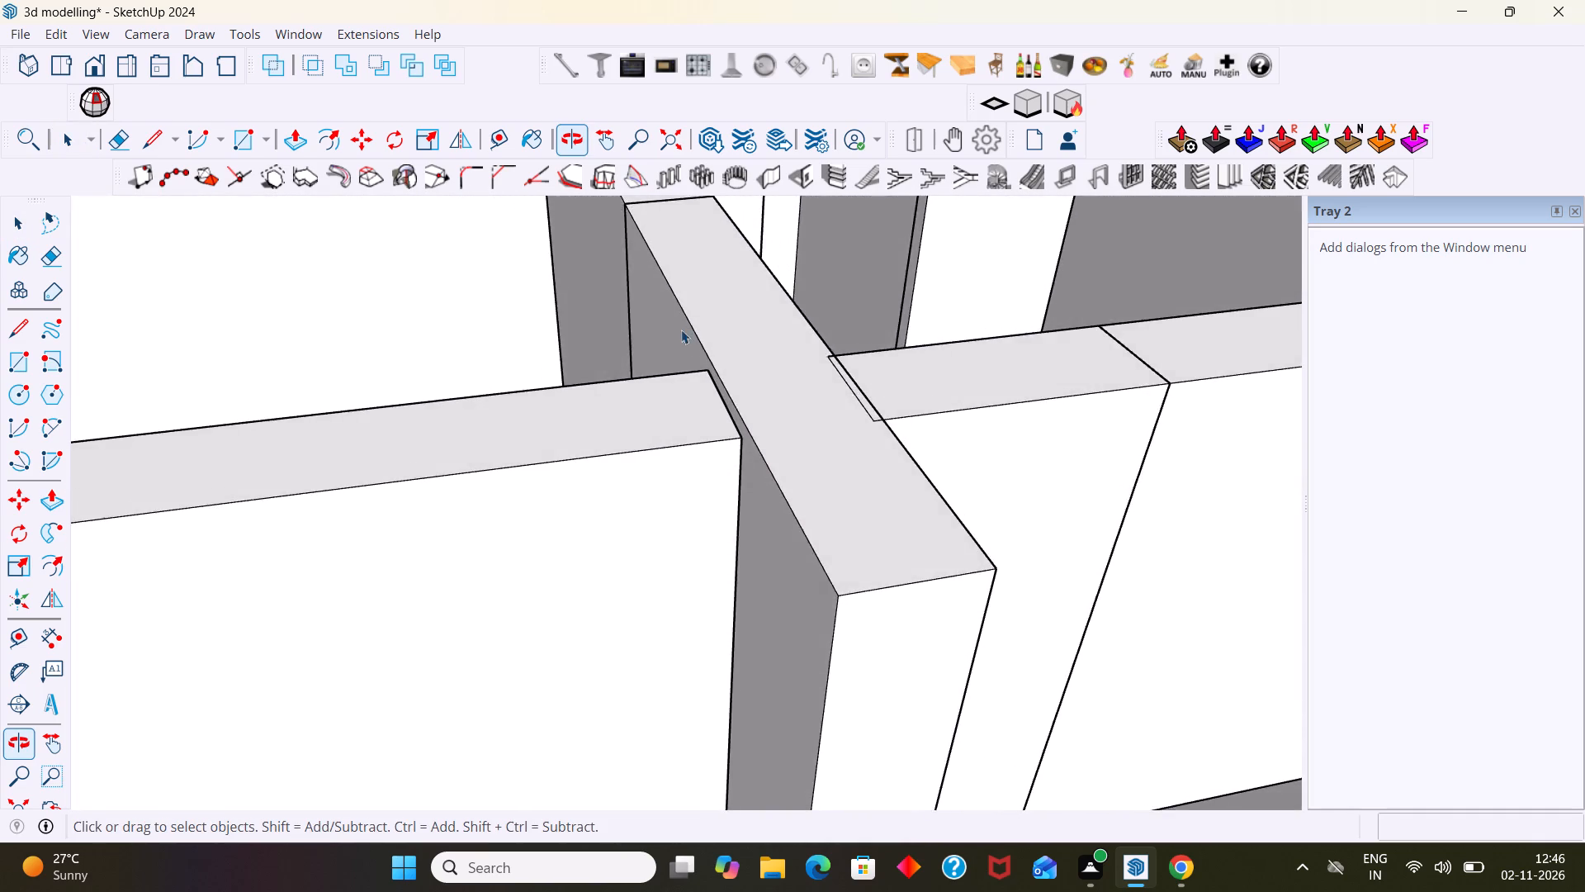
scroll(681, 330, down, 15)
scroll(239, 406, up, 4)
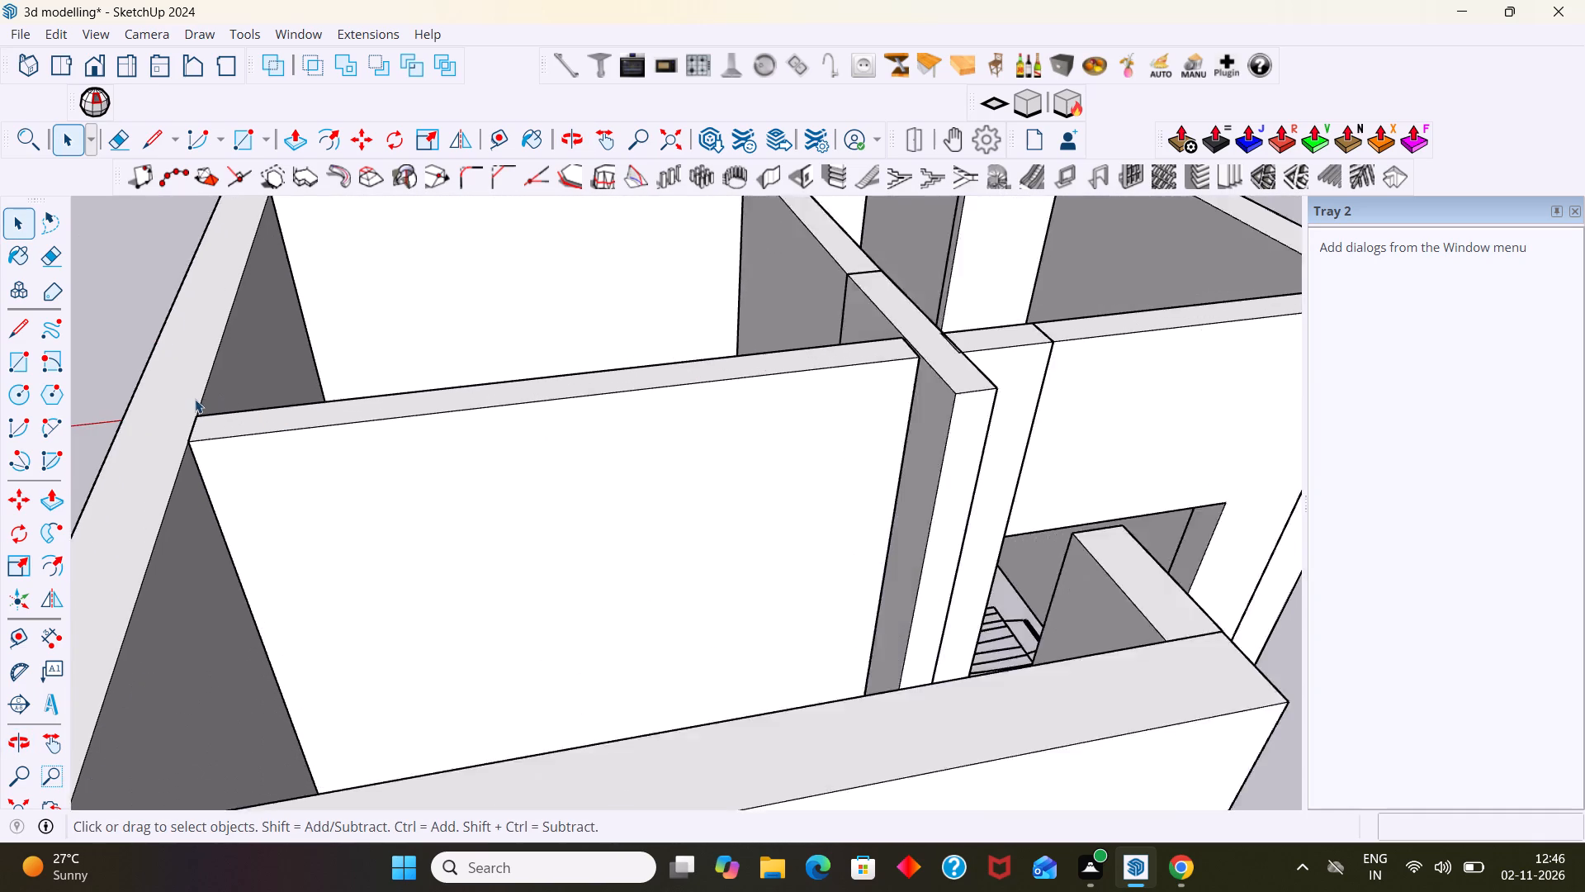
scroll(195, 399, up, 16)
middle_drag(206, 434, 312, 434)
scroll(316, 432, down, 13)
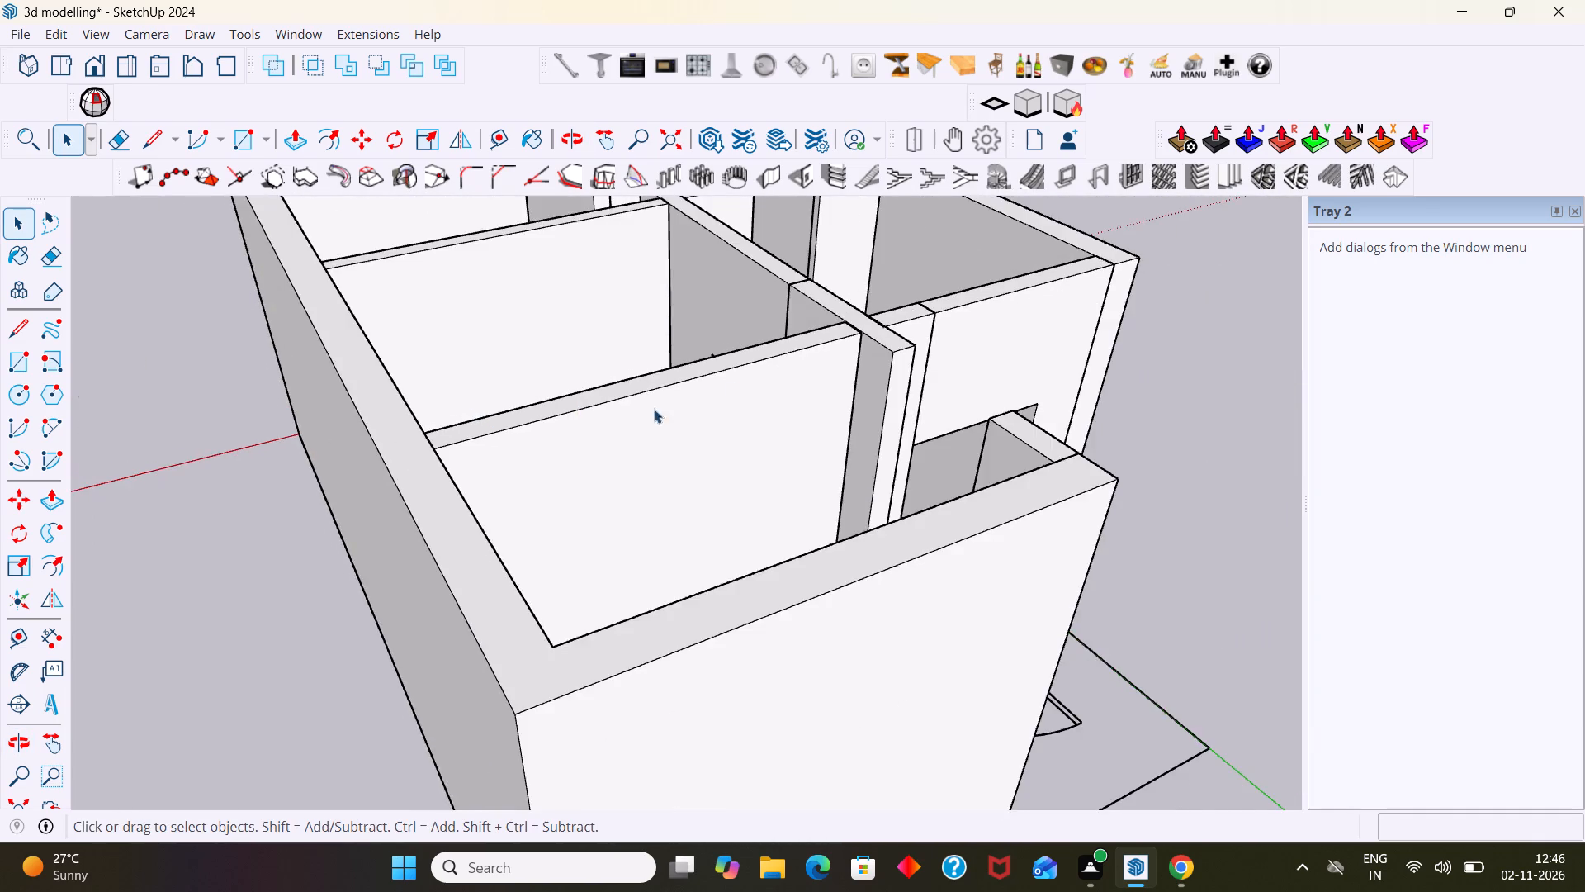
scroll(841, 356, up, 11)
scroll(837, 327, down, 12)
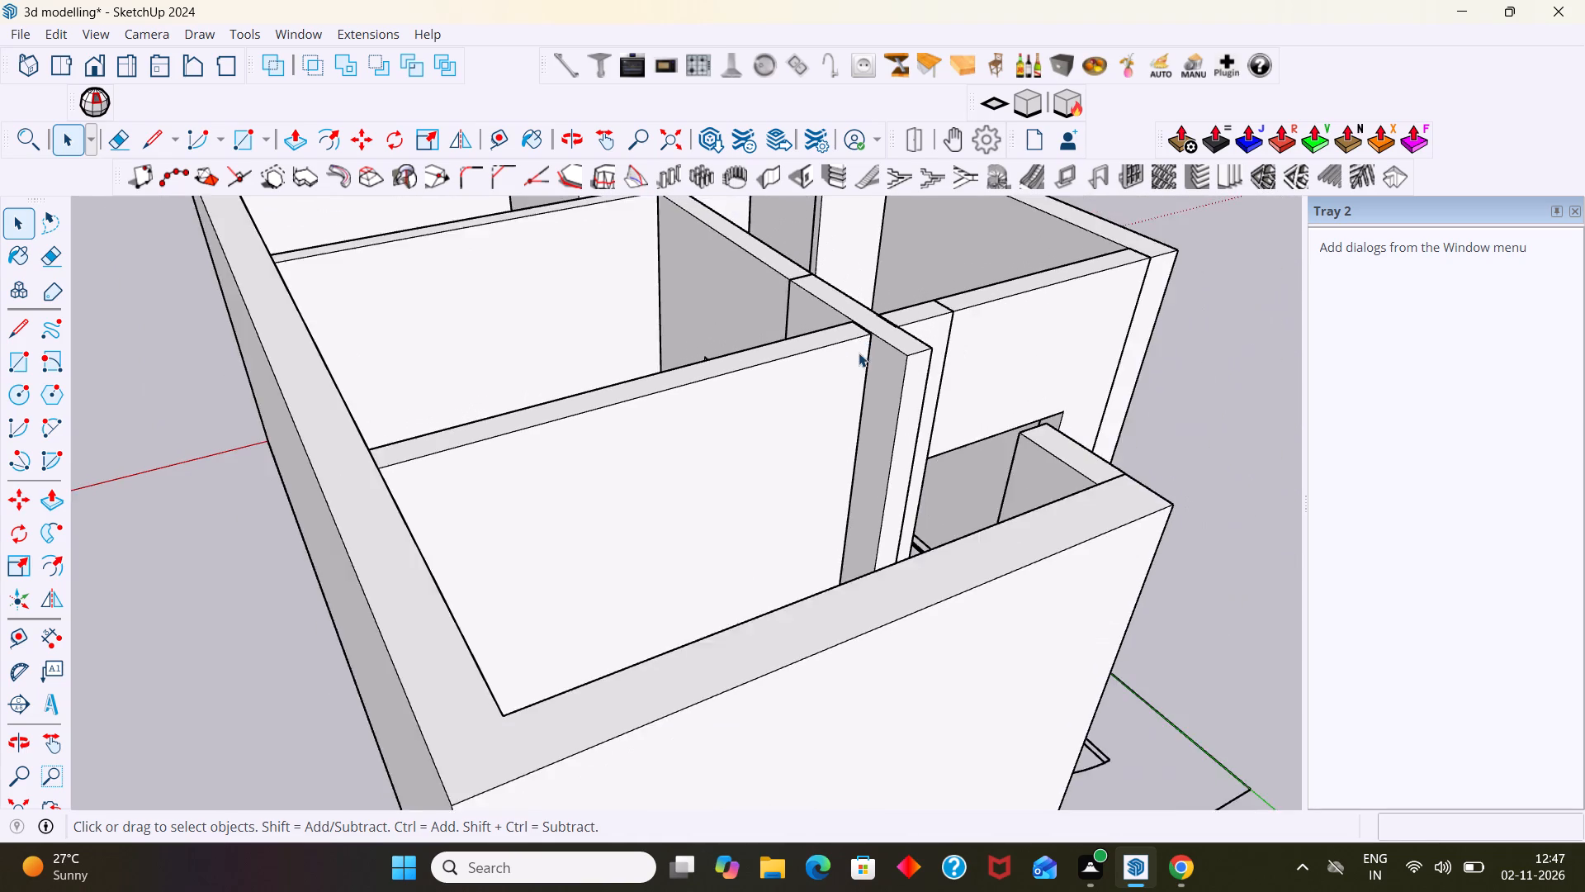
middle_drag(859, 350, 245, 478)
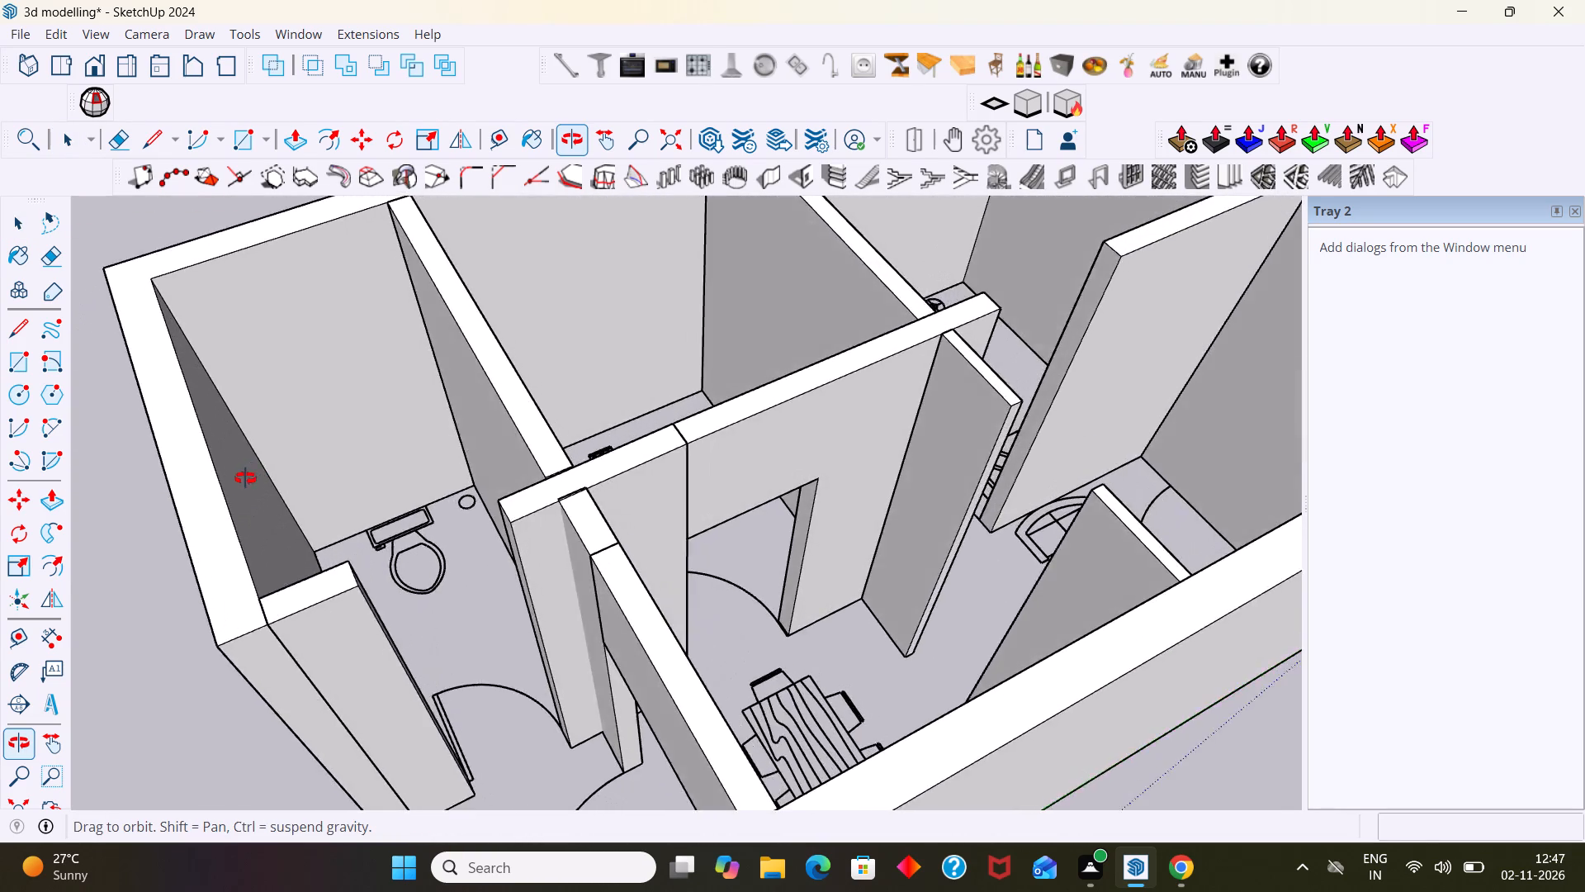
middle_drag(245, 478, 764, 425)
scroll(762, 427, down, 3)
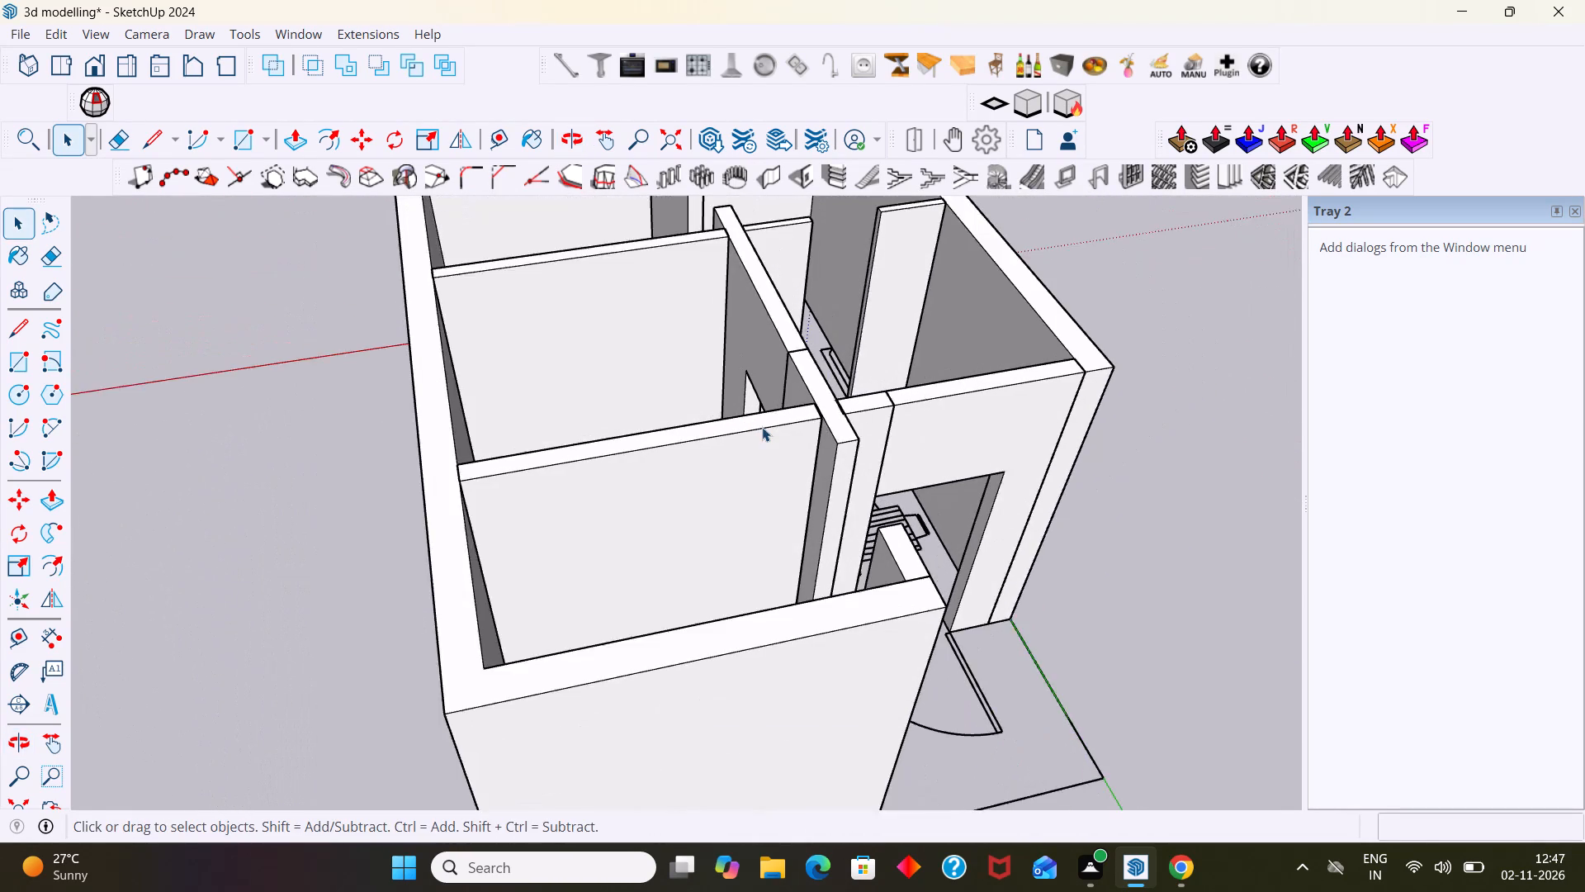
scroll(762, 427, down, 9)
middle_drag(804, 441, 622, 486)
scroll(762, 488, up, 3)
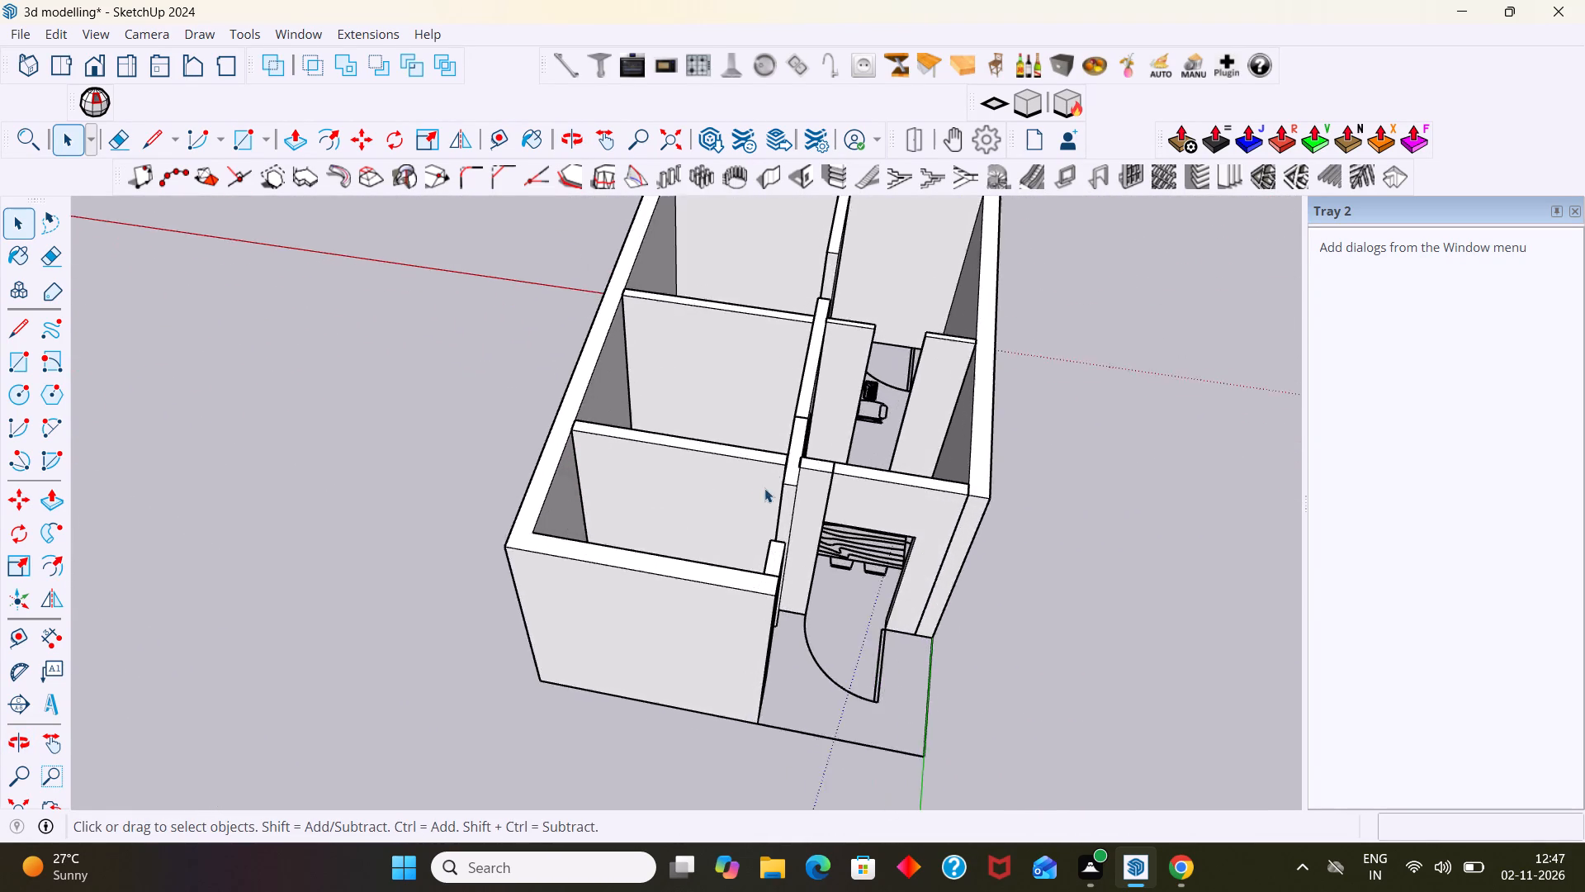
Delete the short wall piece between the kitchen-front partition and the entrance wall.
scroll(764, 488, up, 9)
middle_drag(908, 437, 859, 422)
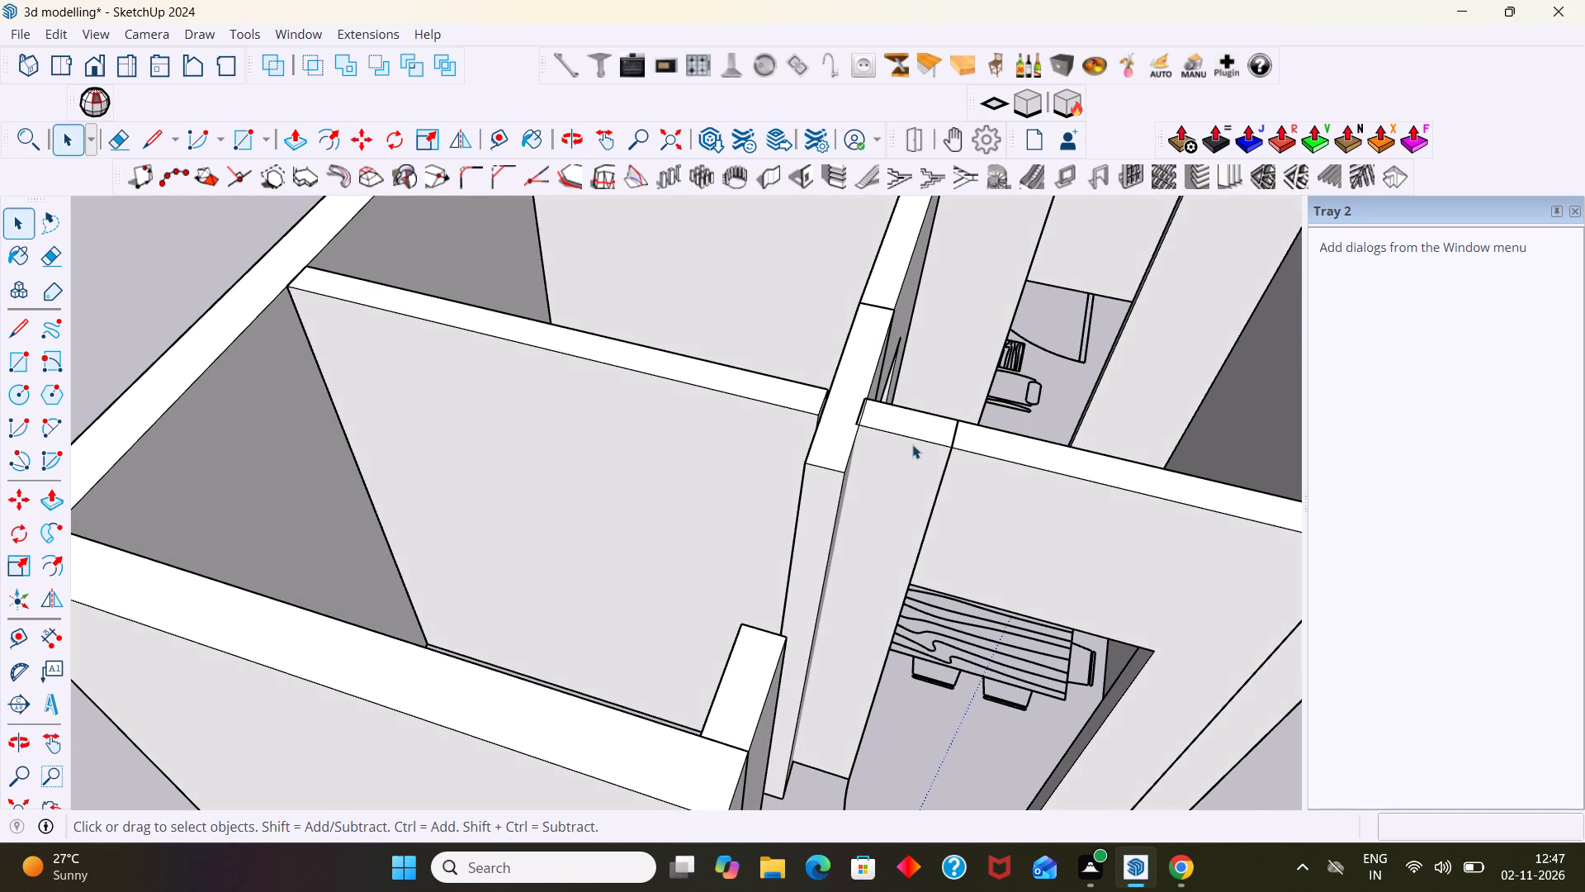
click(913, 443)
key(Delete)
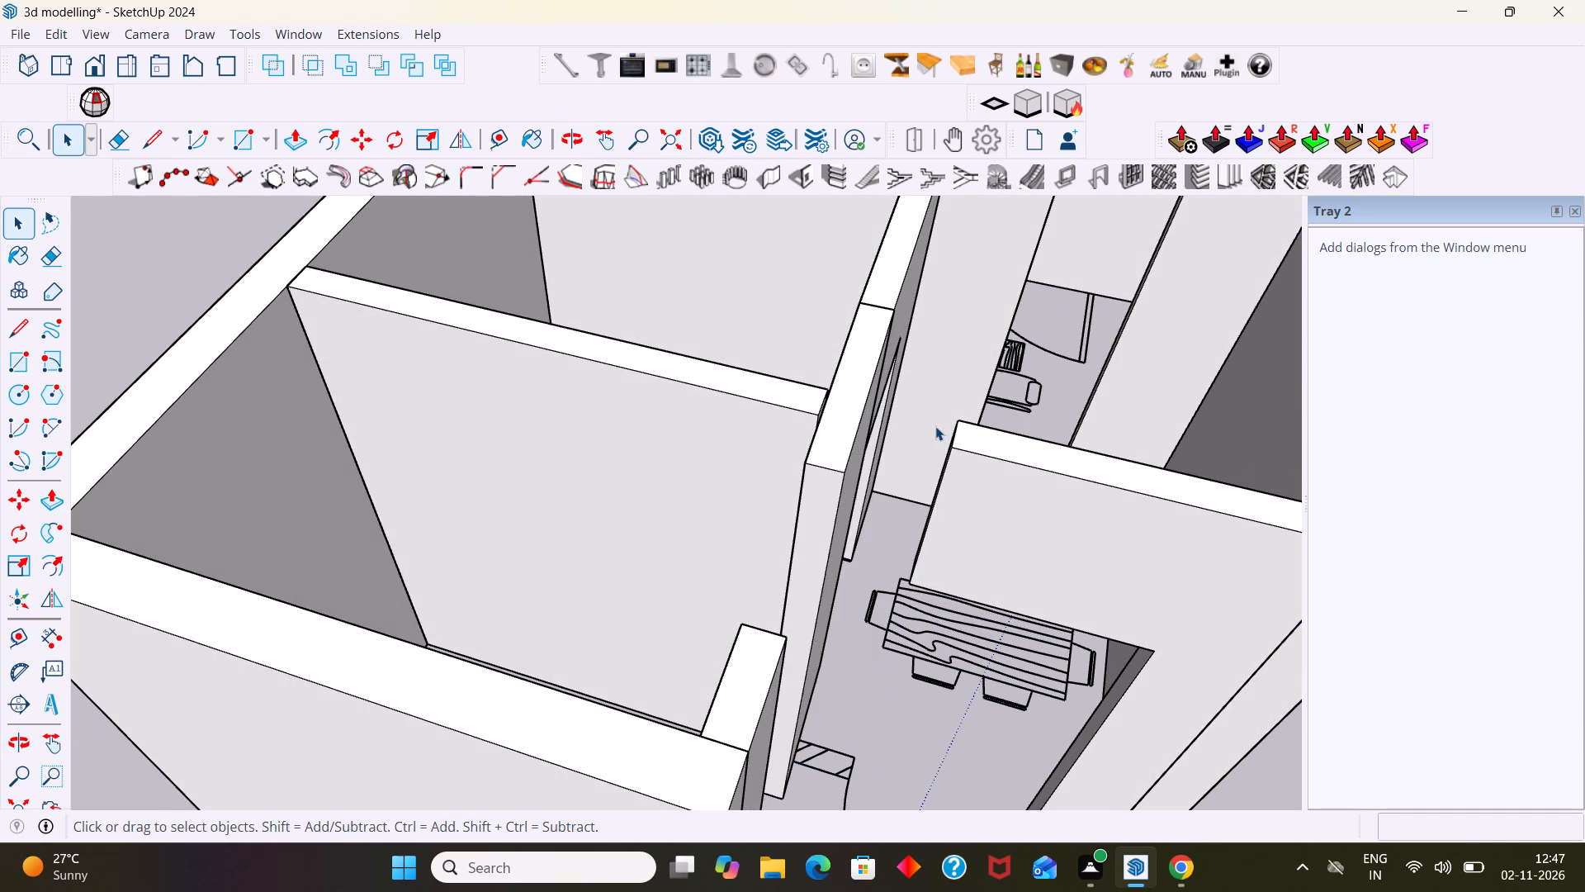
Delete the entrance wall together with the lintel over its door opening.
scroll(1070, 477, down, 7)
scroll(1094, 524, up, 5)
middle_drag(1193, 525, 949, 488)
scroll(959, 491, down, 2)
middle_drag(1020, 477, 1121, 505)
scroll(1086, 391, up, 17)
middle_drag(984, 487, 1039, 336)
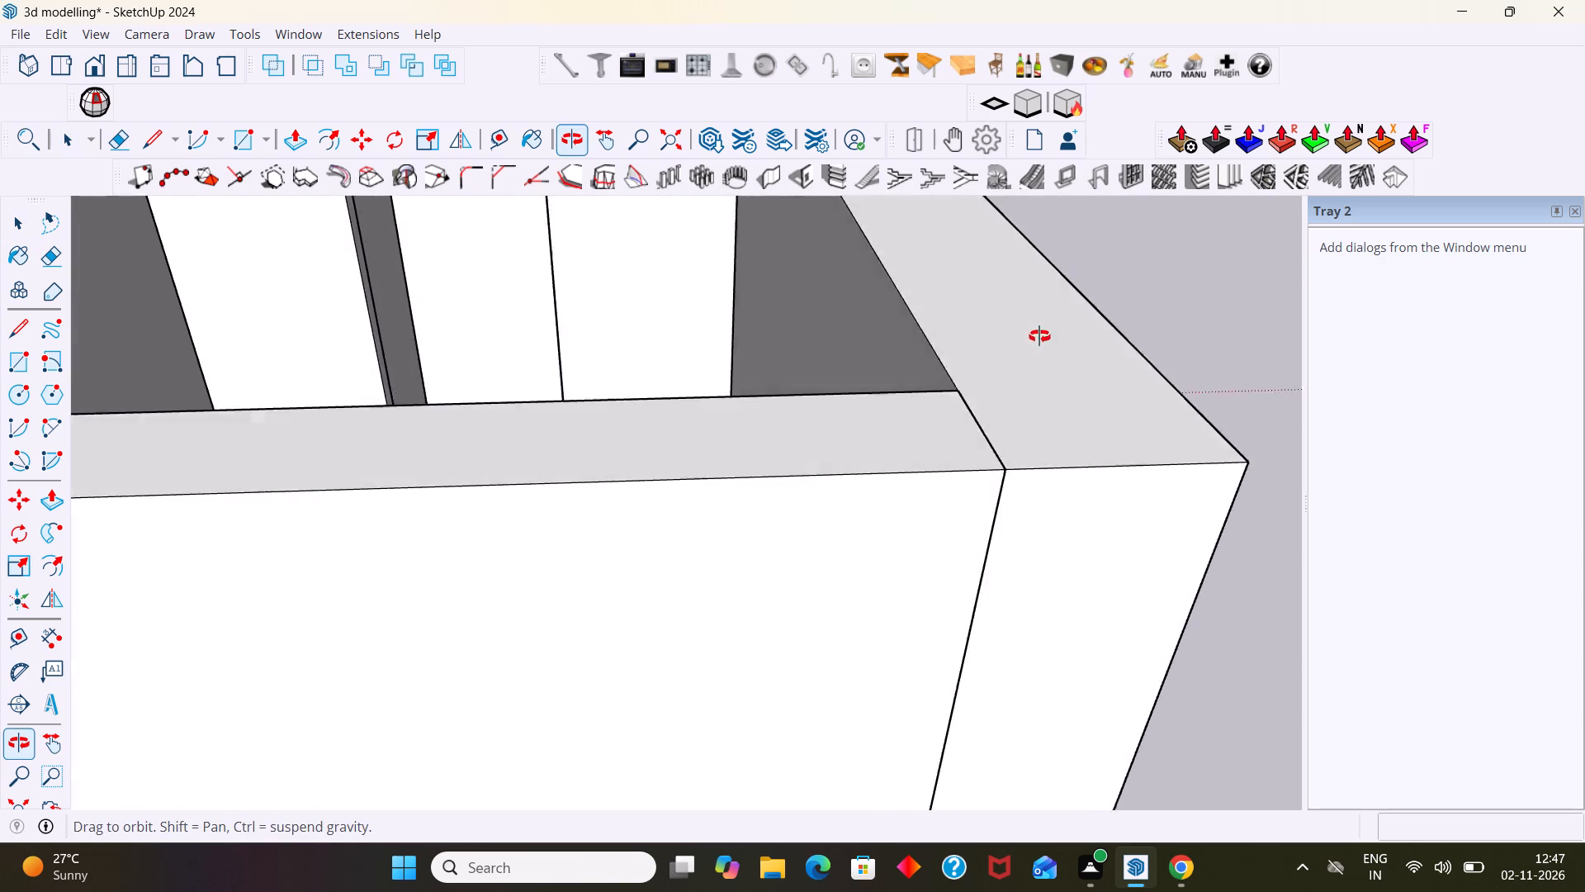
middle_drag(1039, 336, 920, 245)
scroll(907, 427, down, 5)
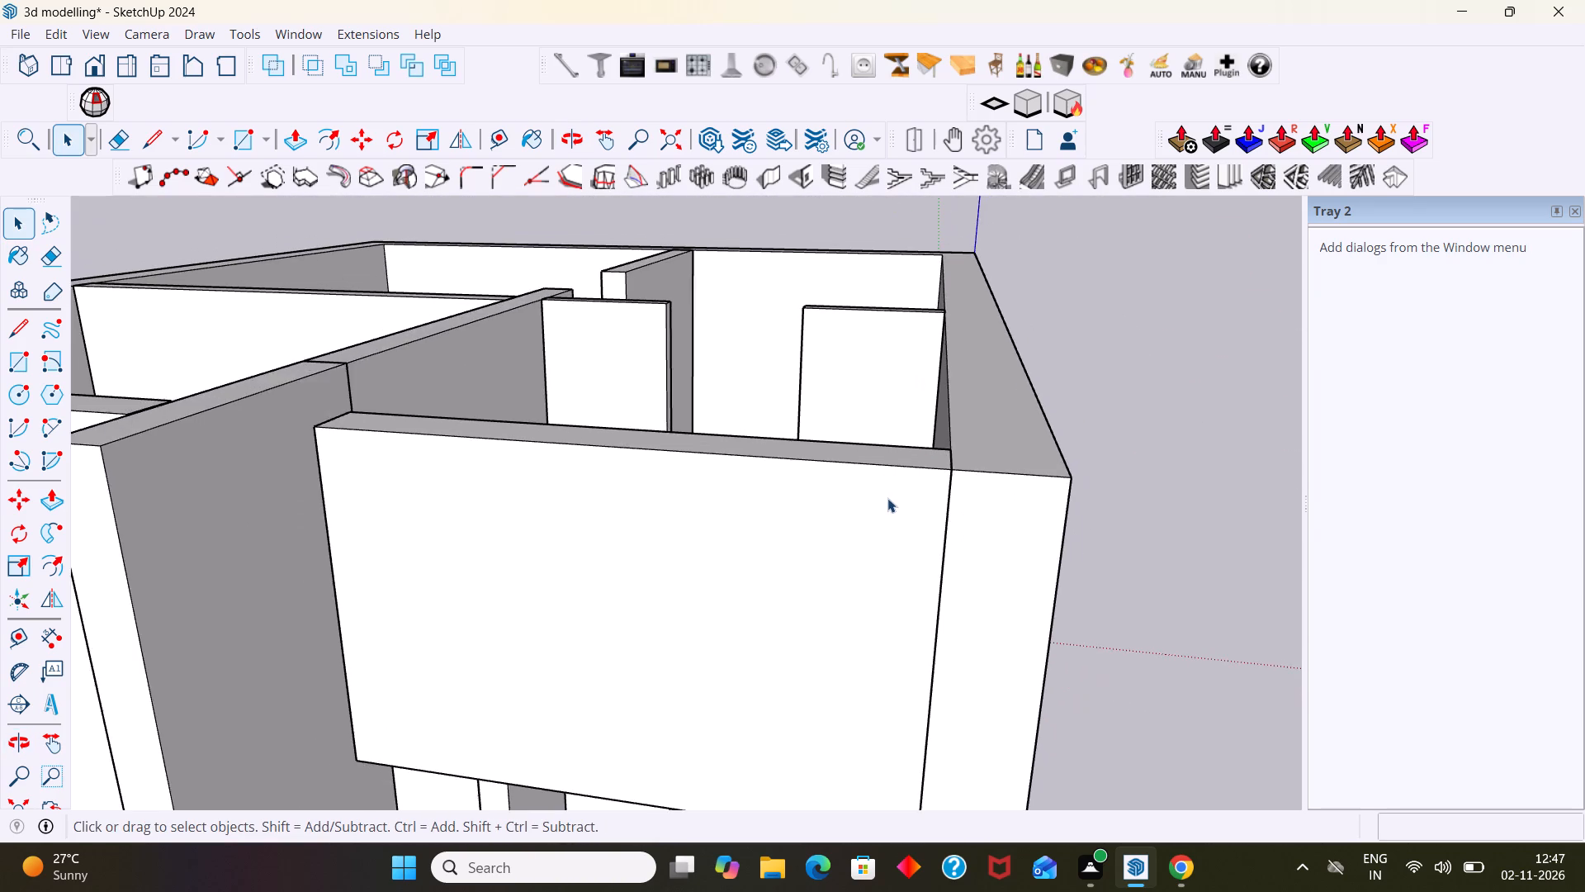
scroll(887, 498, down, 9)
click(868, 510)
key(Delete)
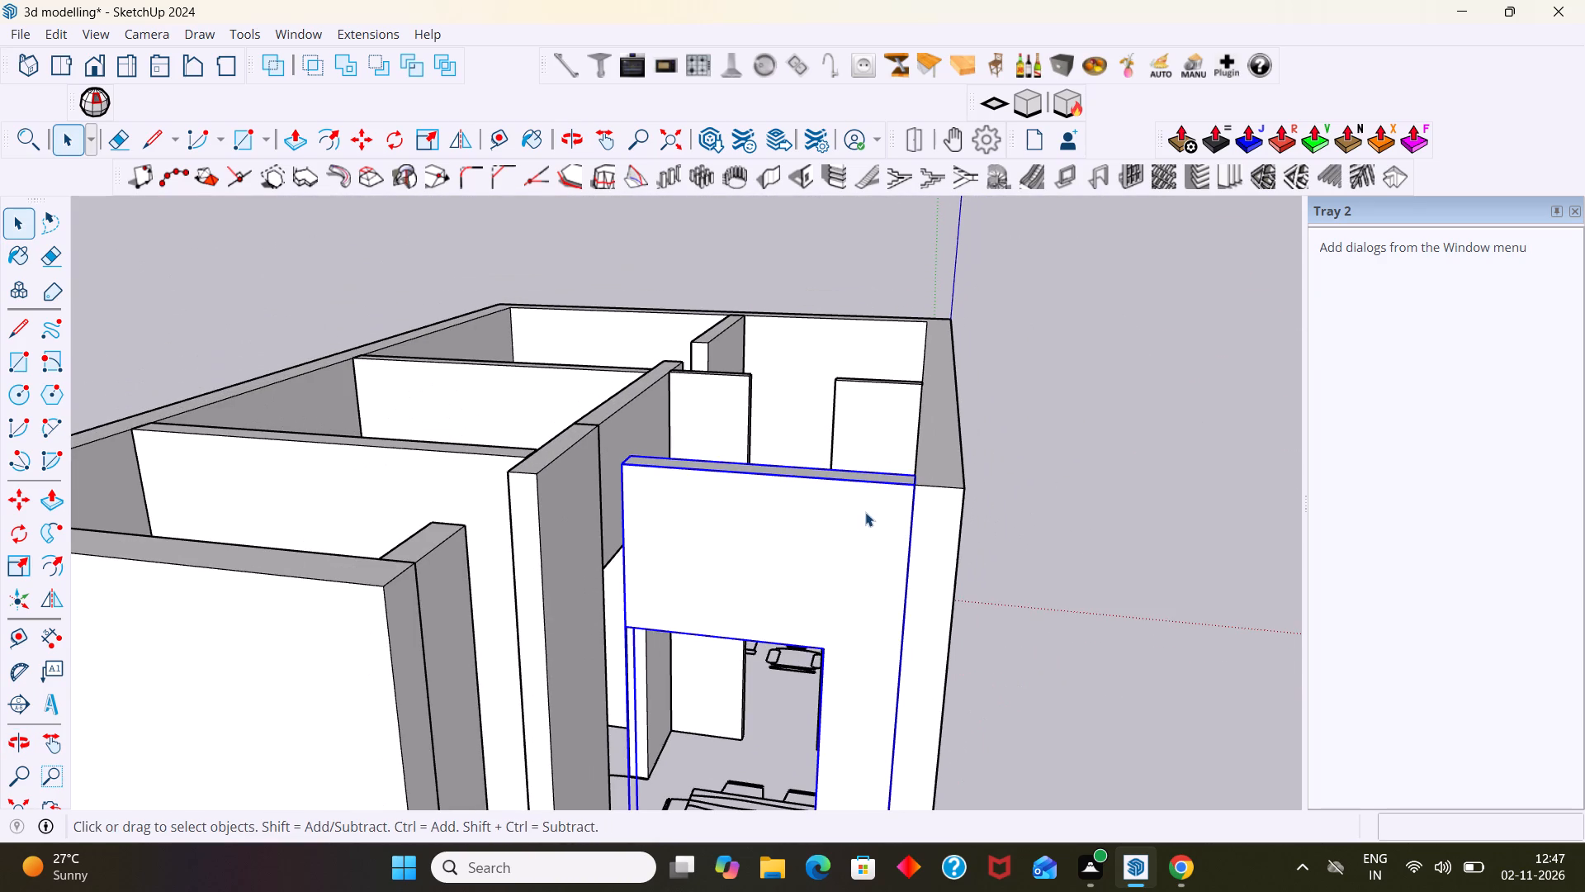
Delete the partition wall between the bathroom and the kitchen.
scroll(865, 517, down, 9)
middle_drag(841, 544, 946, 827)
scroll(692, 662, up, 4)
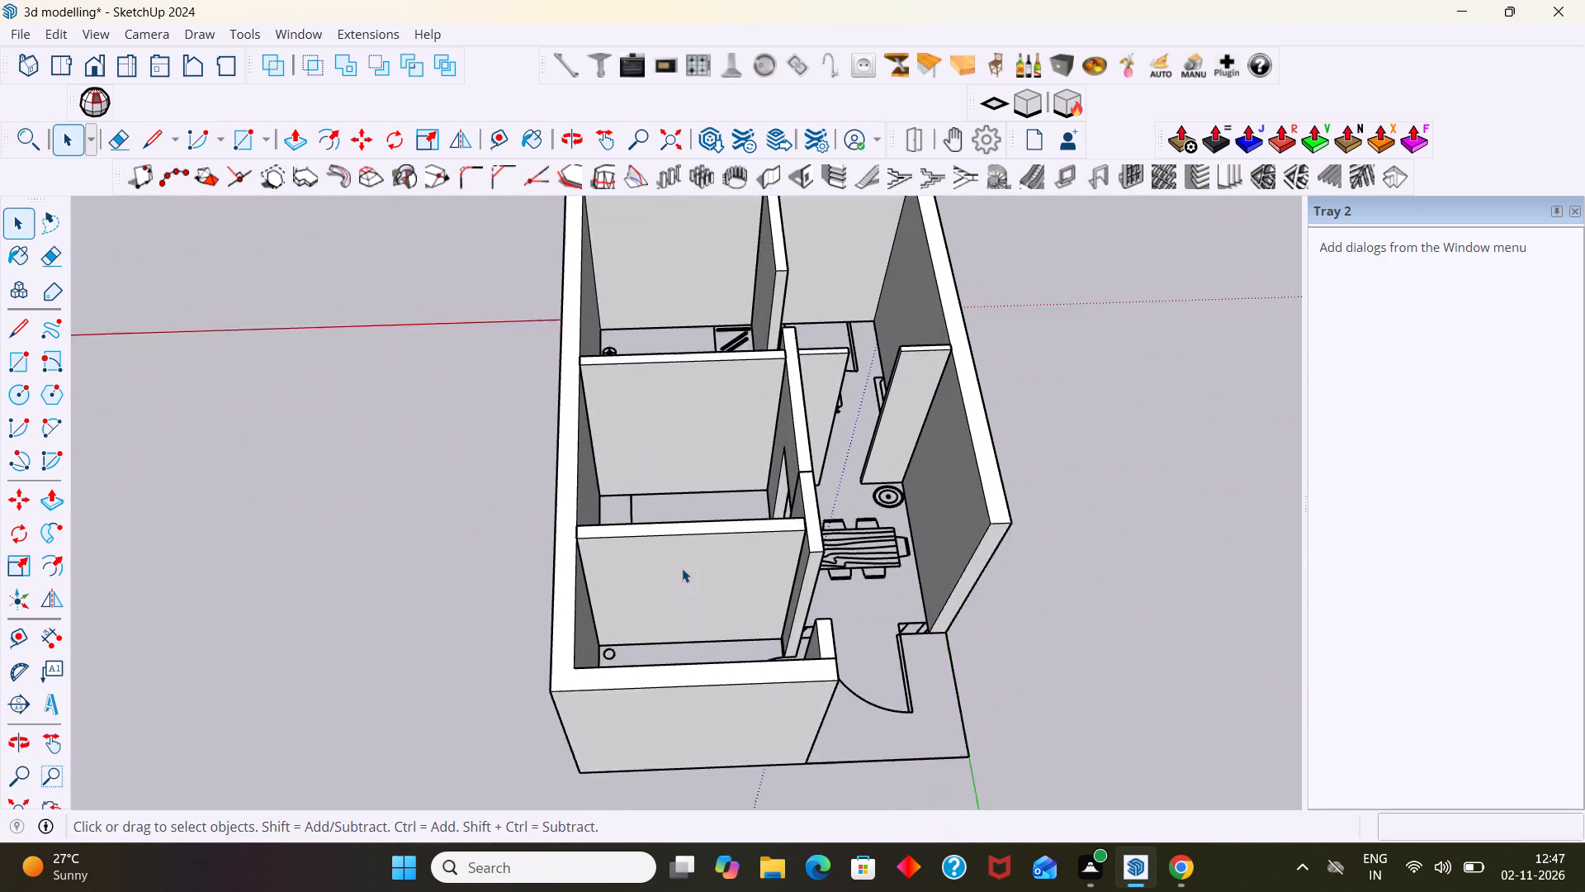
scroll(682, 568, up, 1)
click(682, 567)
key(Delete)
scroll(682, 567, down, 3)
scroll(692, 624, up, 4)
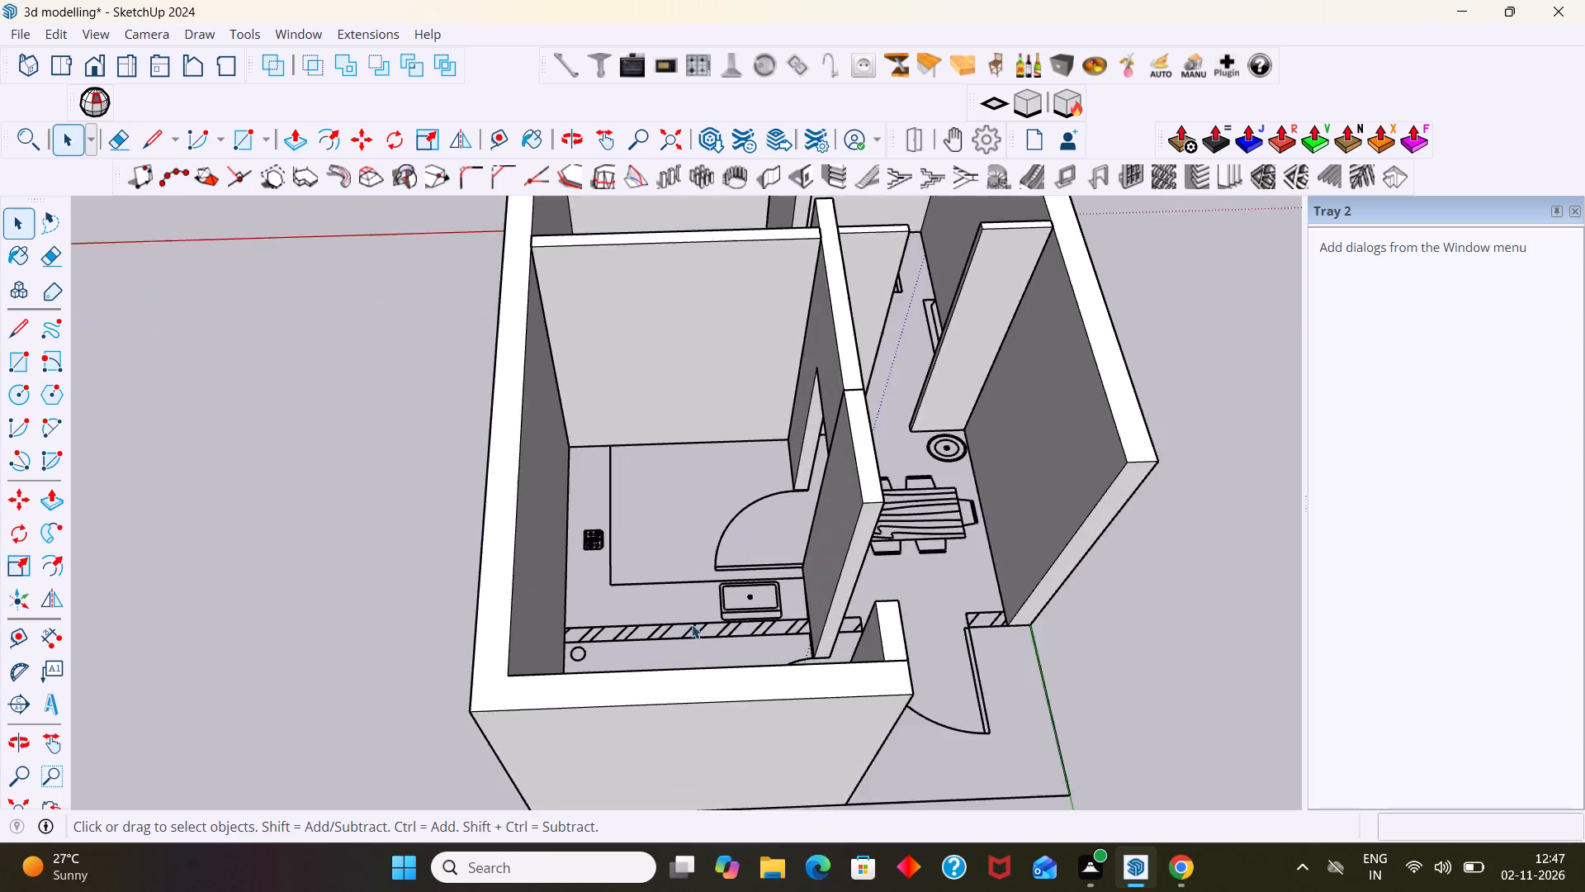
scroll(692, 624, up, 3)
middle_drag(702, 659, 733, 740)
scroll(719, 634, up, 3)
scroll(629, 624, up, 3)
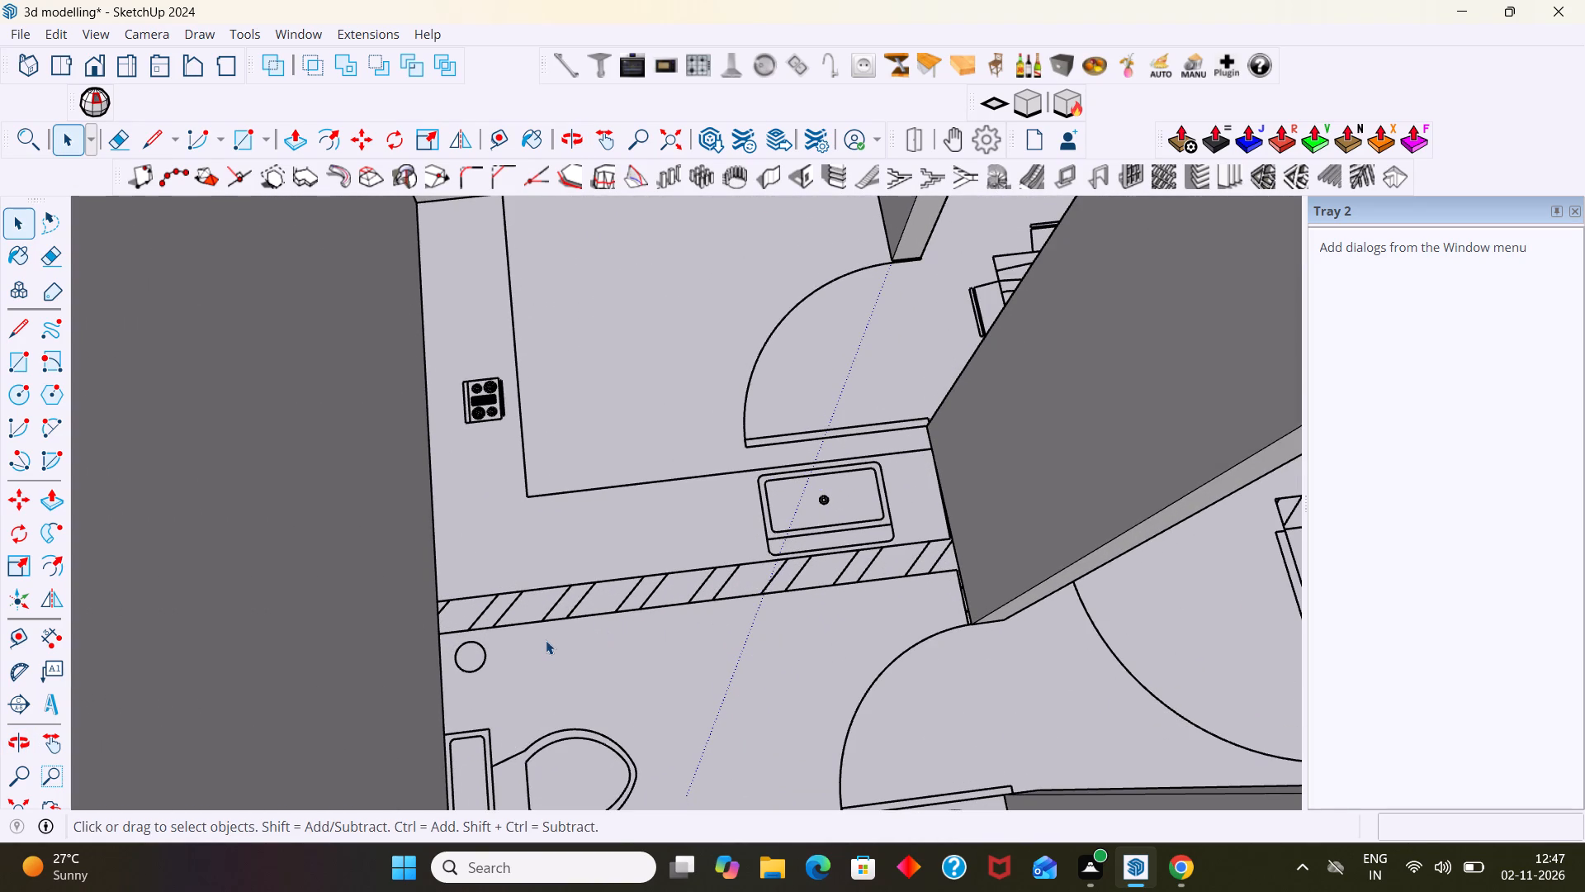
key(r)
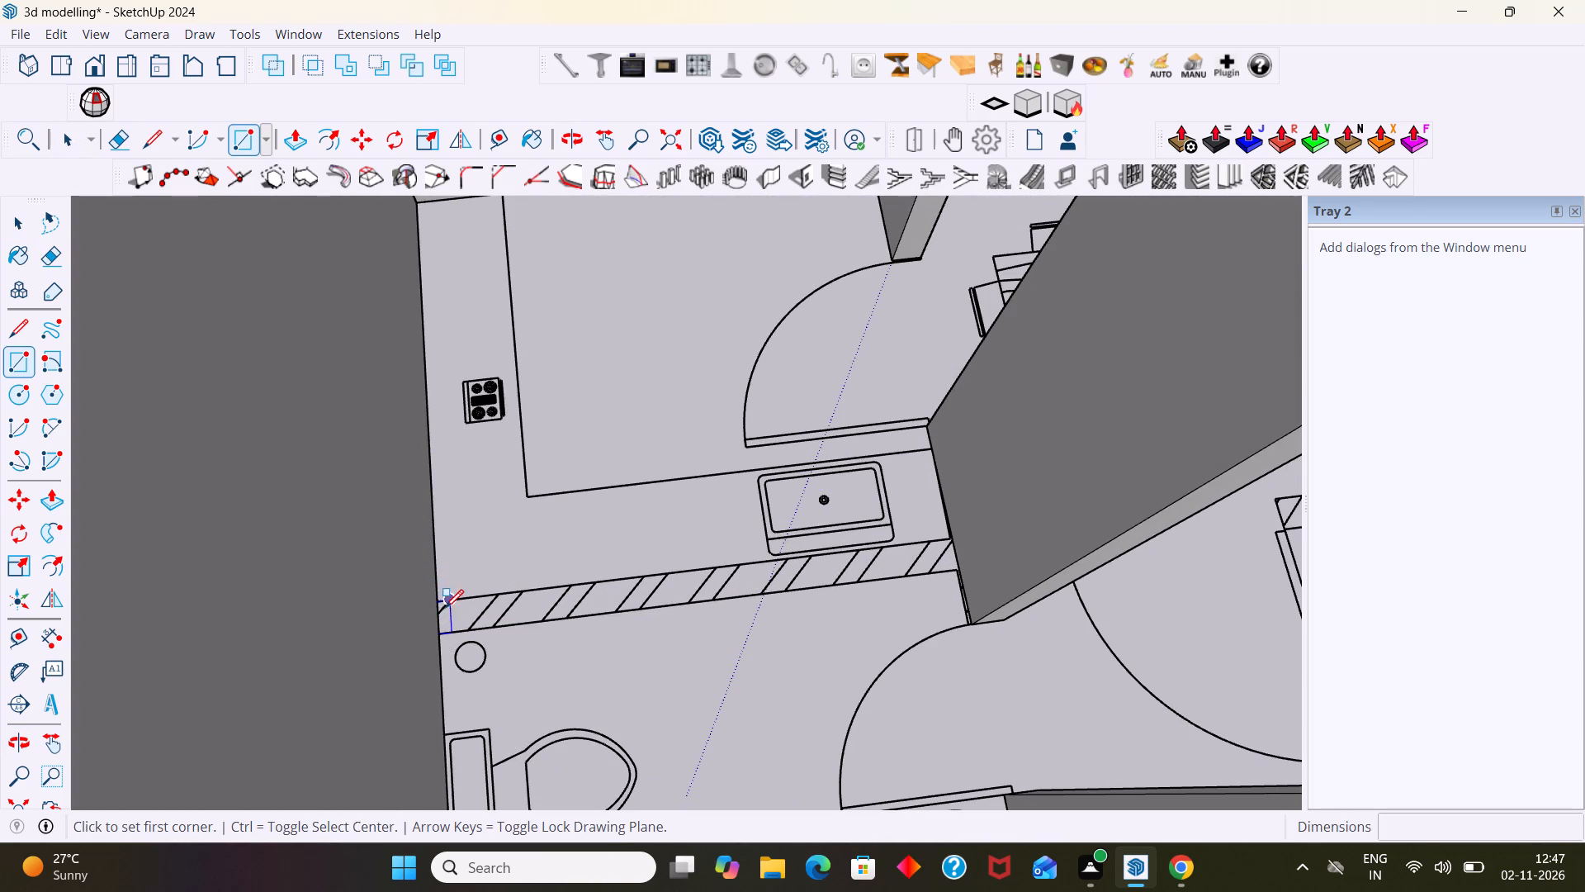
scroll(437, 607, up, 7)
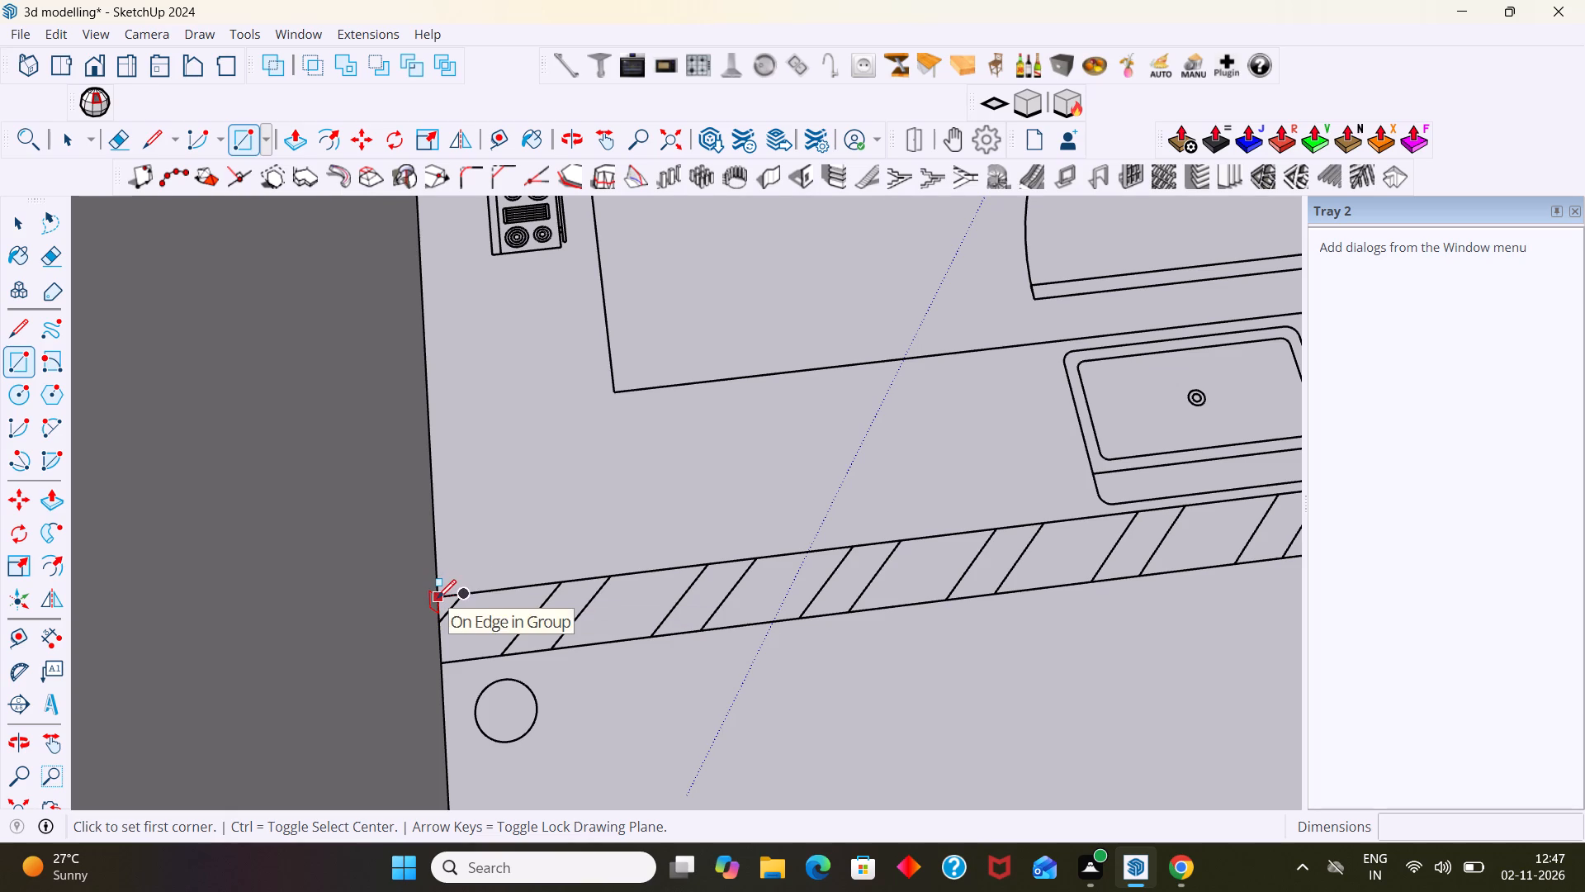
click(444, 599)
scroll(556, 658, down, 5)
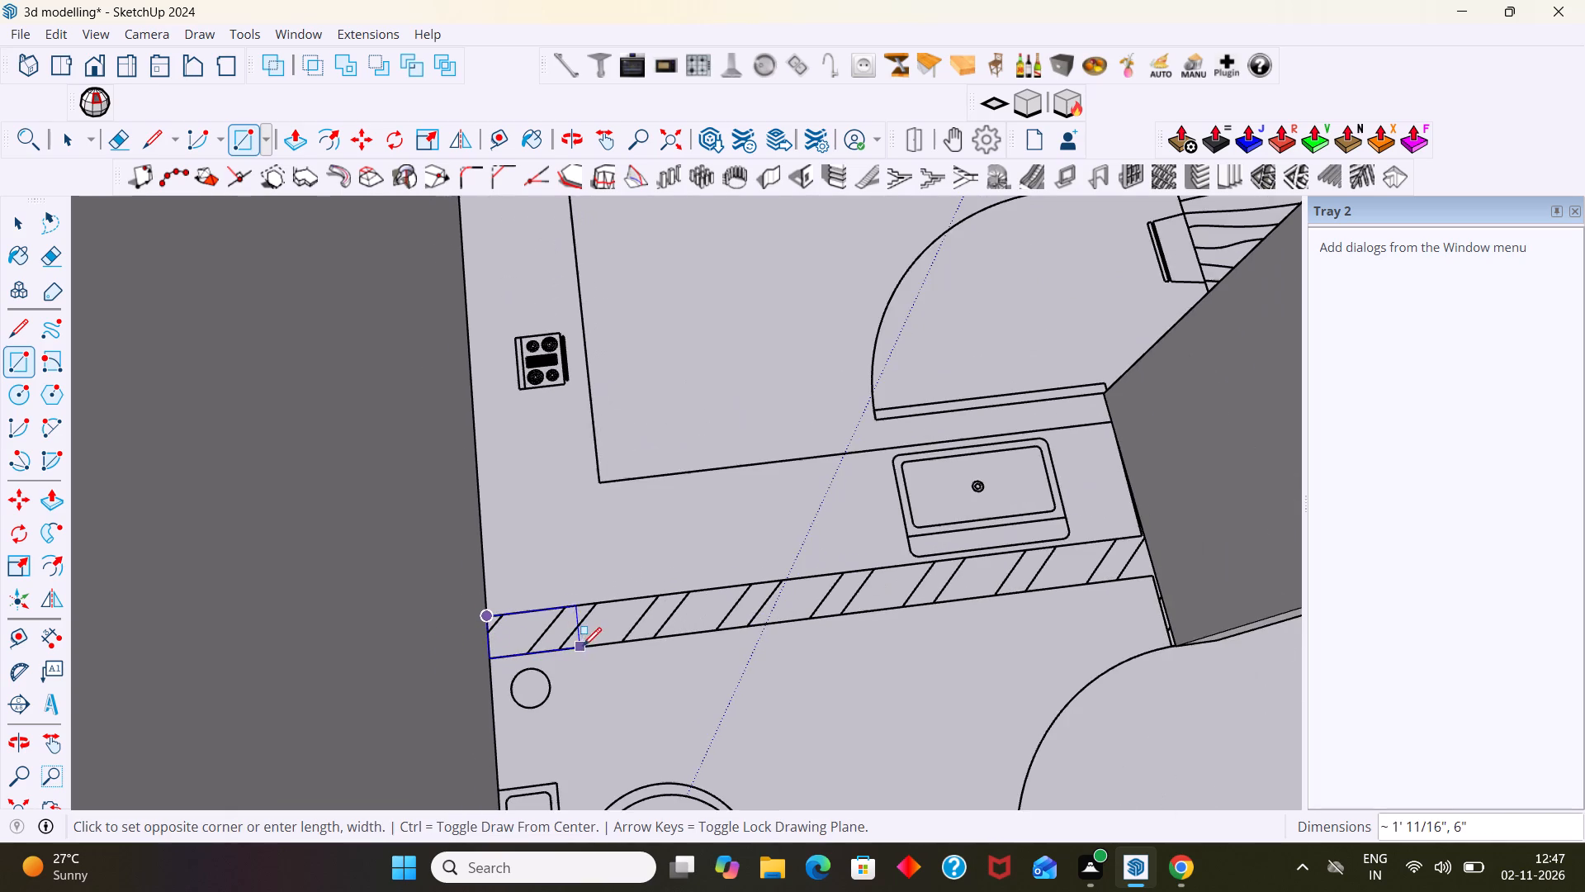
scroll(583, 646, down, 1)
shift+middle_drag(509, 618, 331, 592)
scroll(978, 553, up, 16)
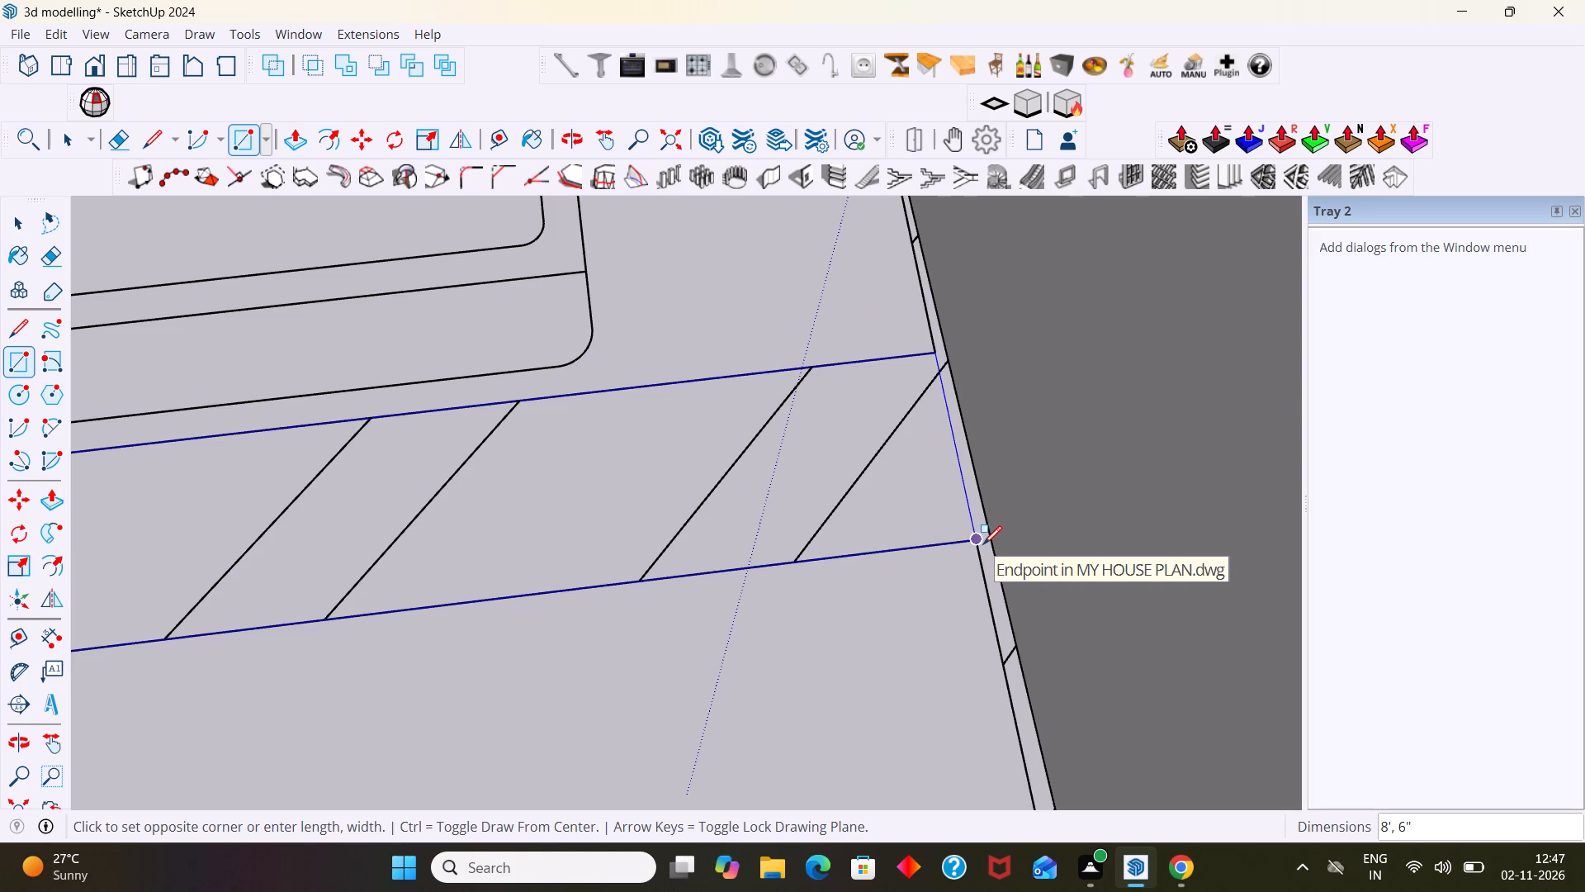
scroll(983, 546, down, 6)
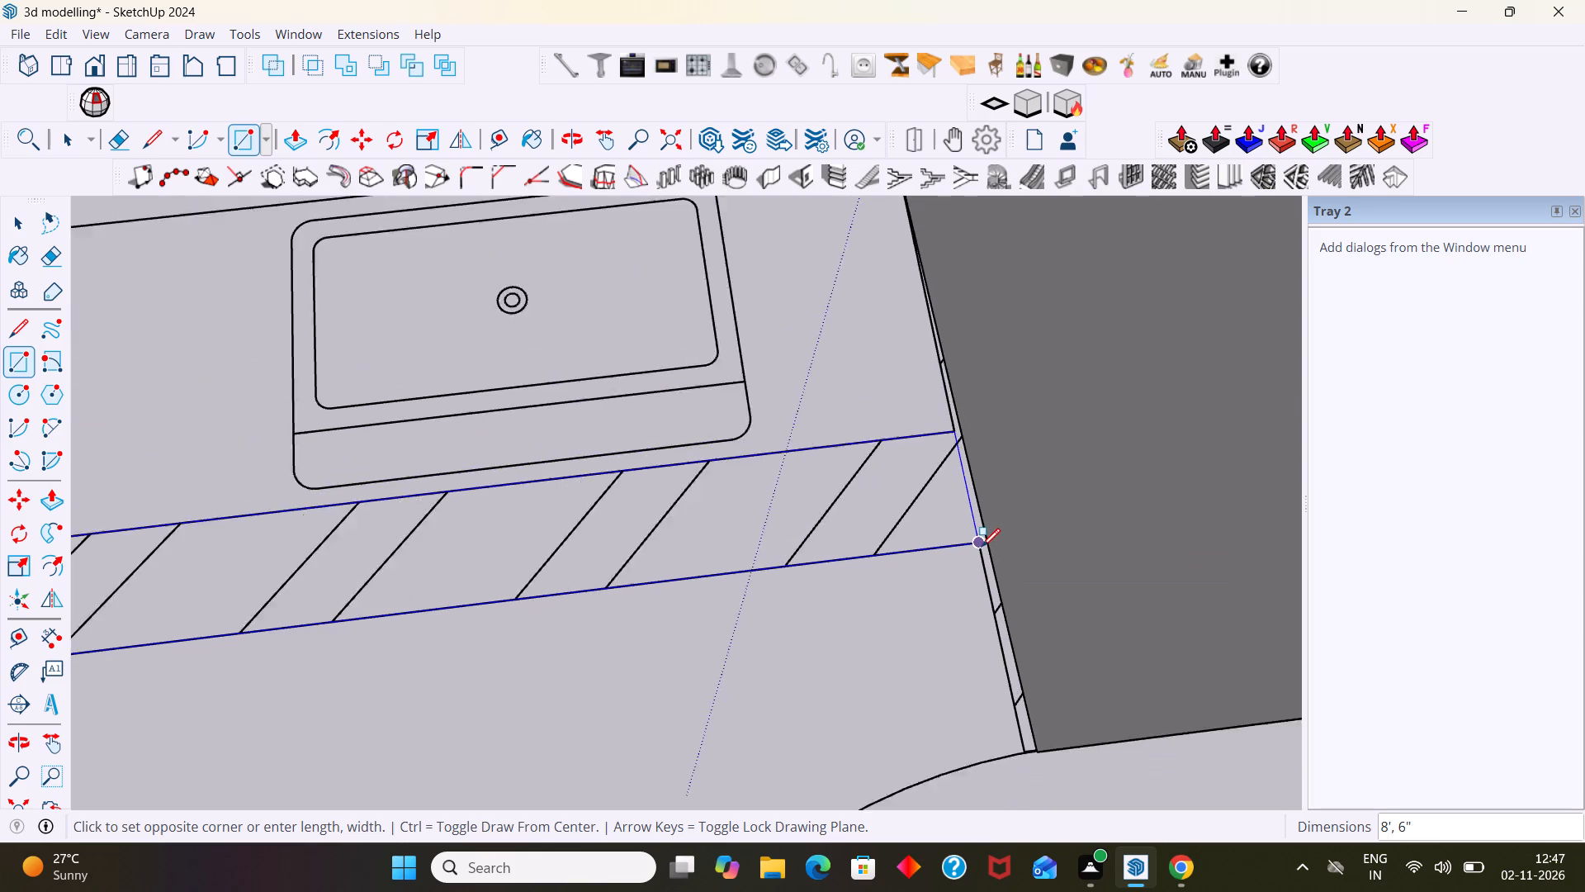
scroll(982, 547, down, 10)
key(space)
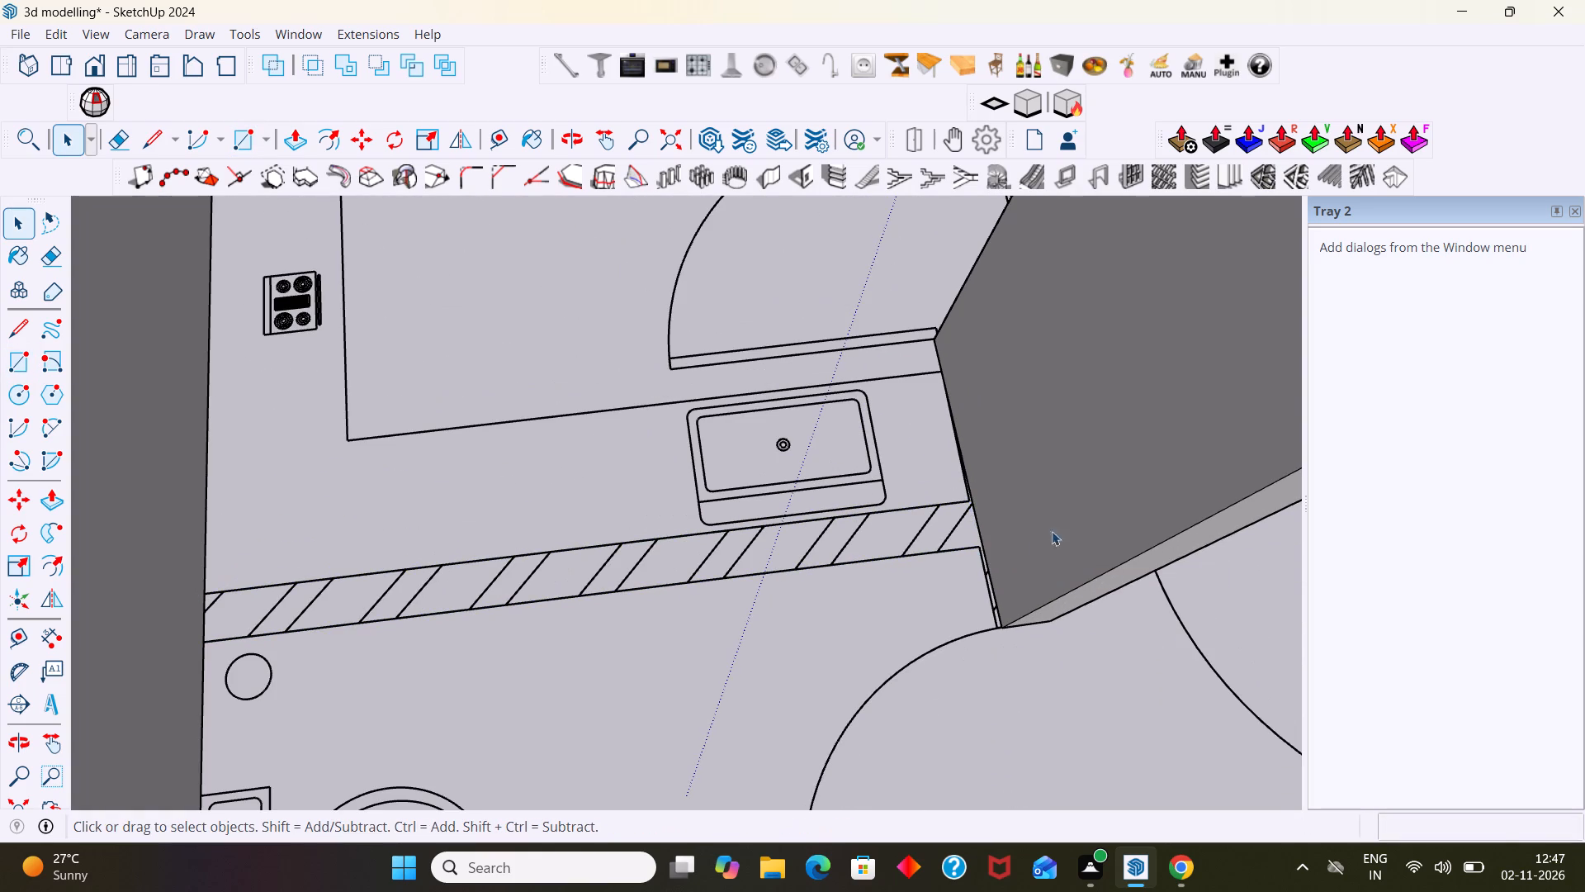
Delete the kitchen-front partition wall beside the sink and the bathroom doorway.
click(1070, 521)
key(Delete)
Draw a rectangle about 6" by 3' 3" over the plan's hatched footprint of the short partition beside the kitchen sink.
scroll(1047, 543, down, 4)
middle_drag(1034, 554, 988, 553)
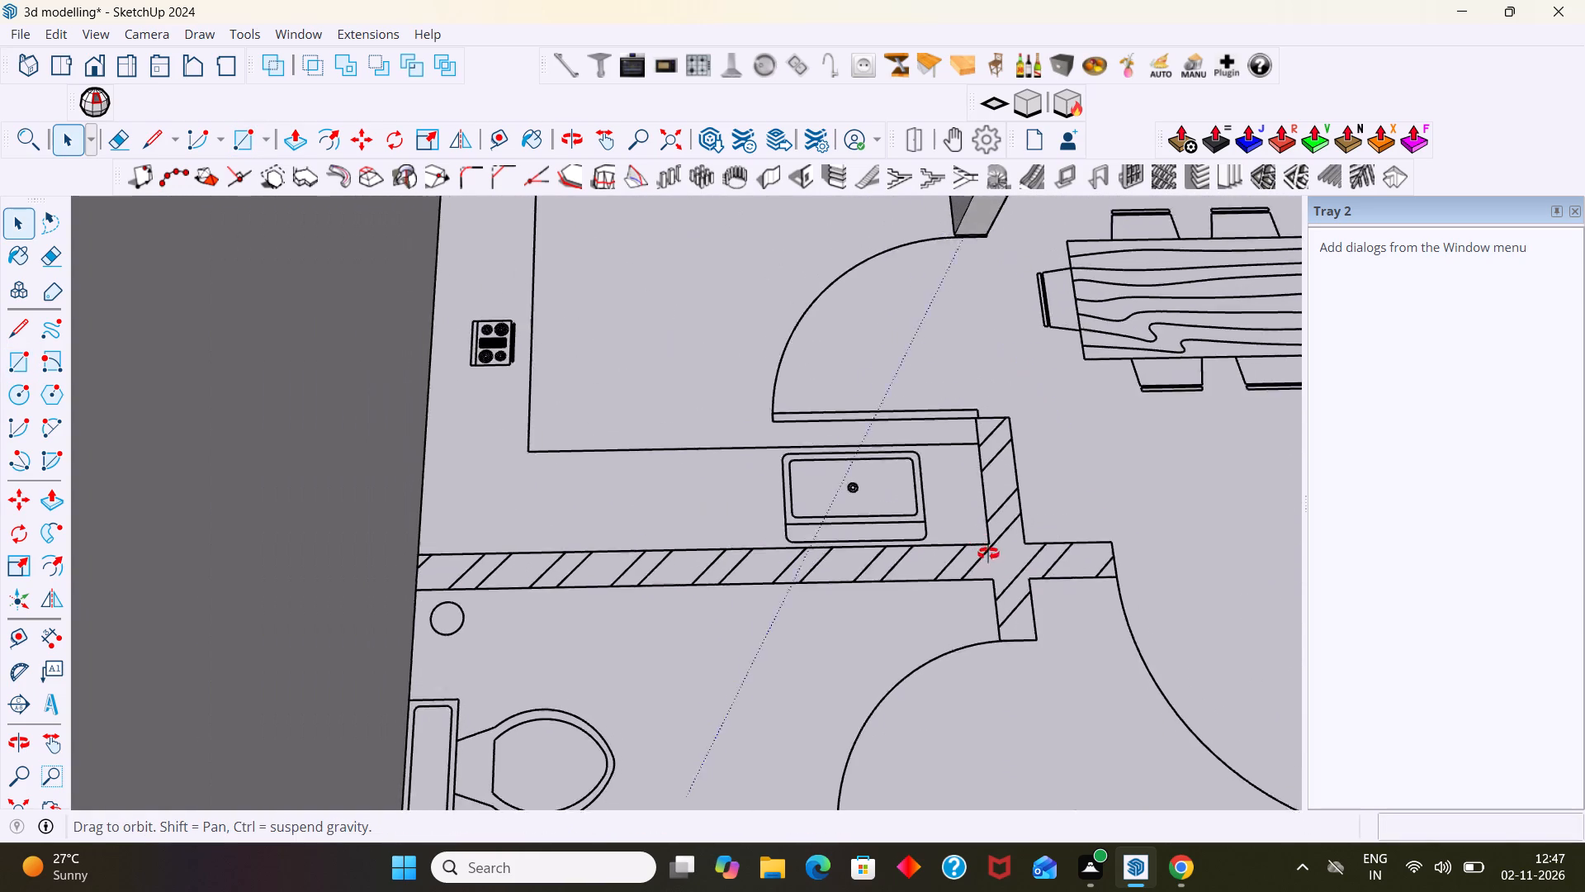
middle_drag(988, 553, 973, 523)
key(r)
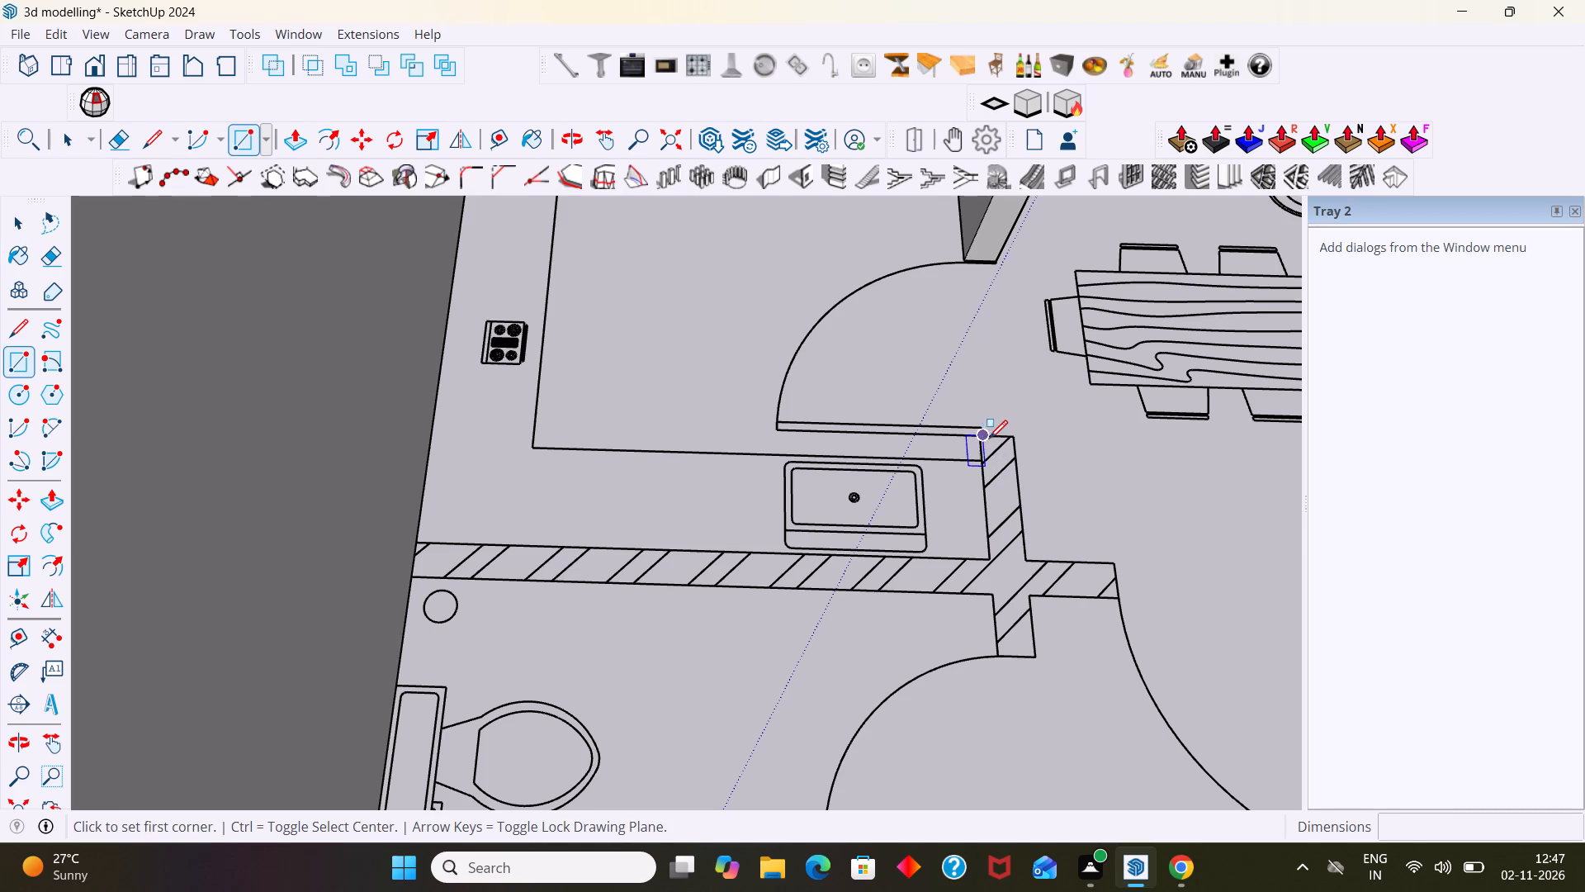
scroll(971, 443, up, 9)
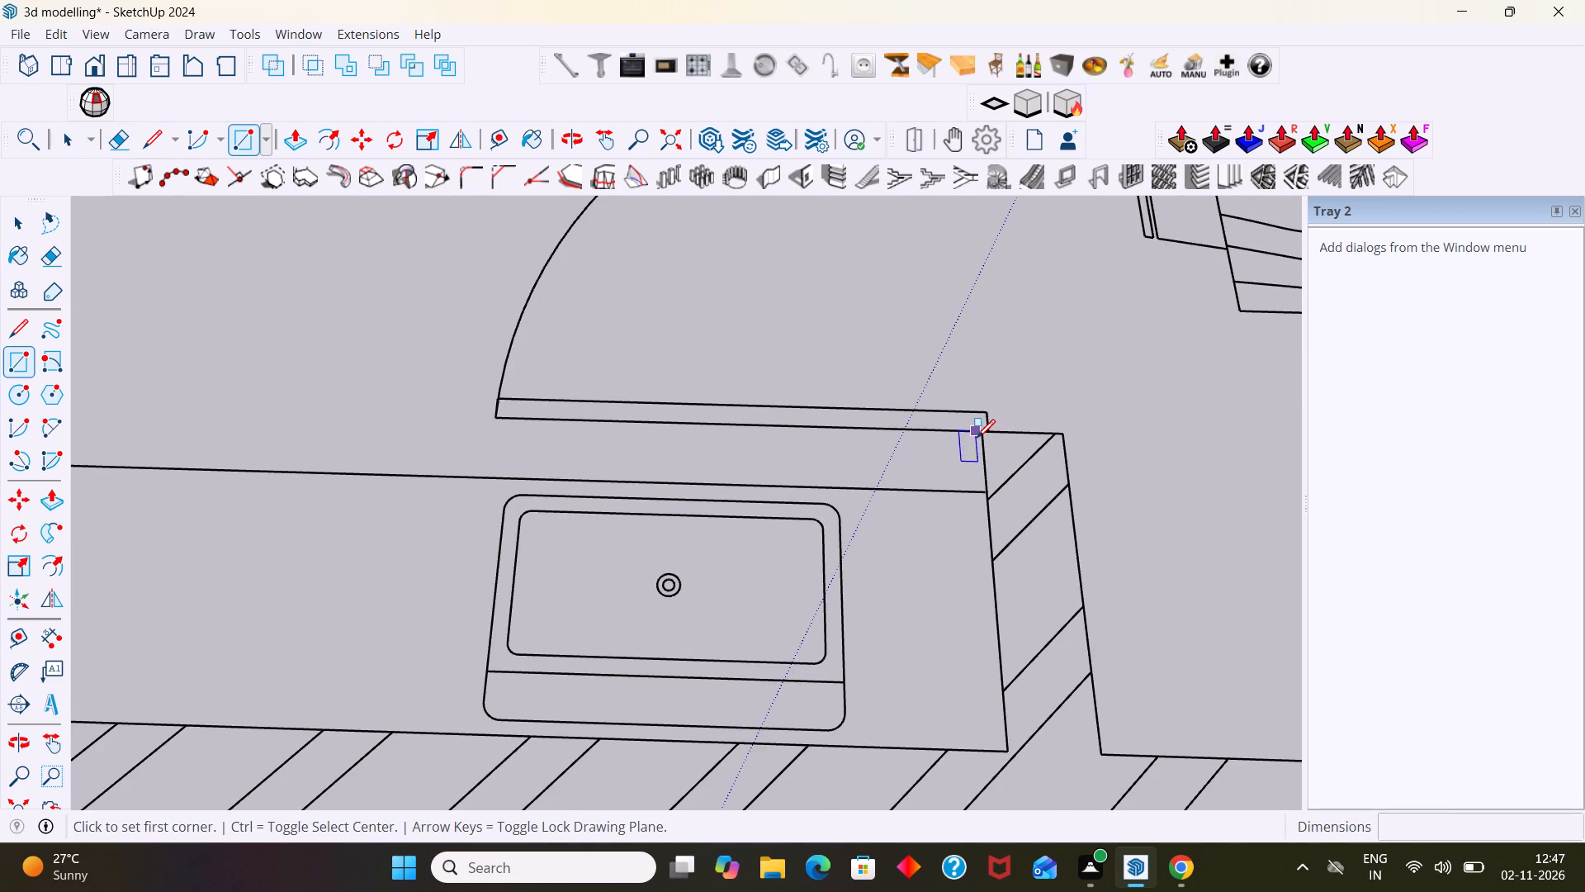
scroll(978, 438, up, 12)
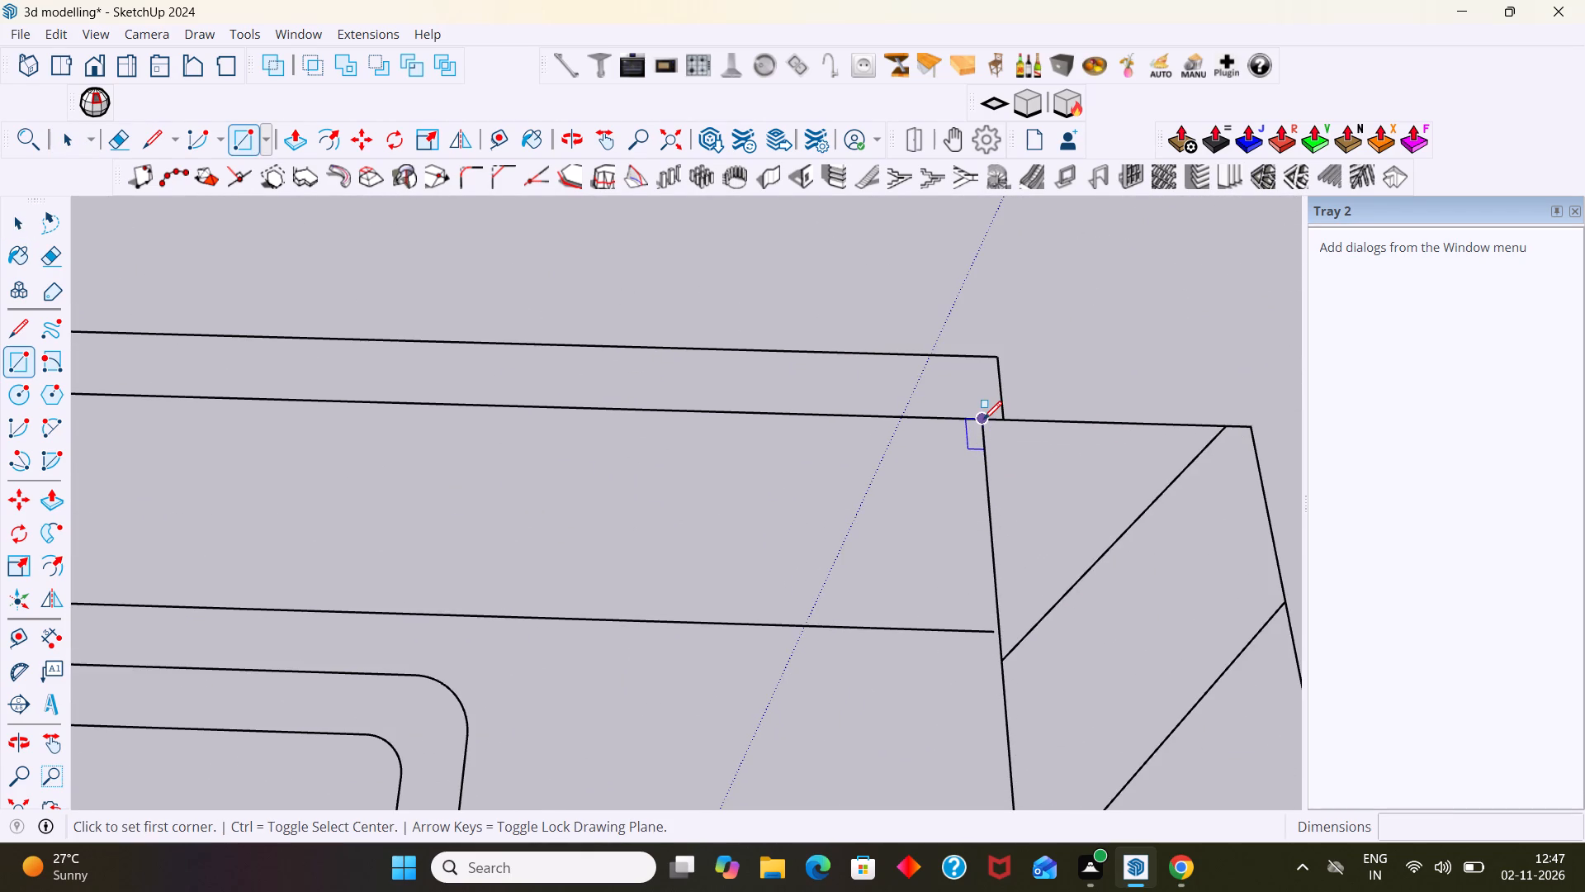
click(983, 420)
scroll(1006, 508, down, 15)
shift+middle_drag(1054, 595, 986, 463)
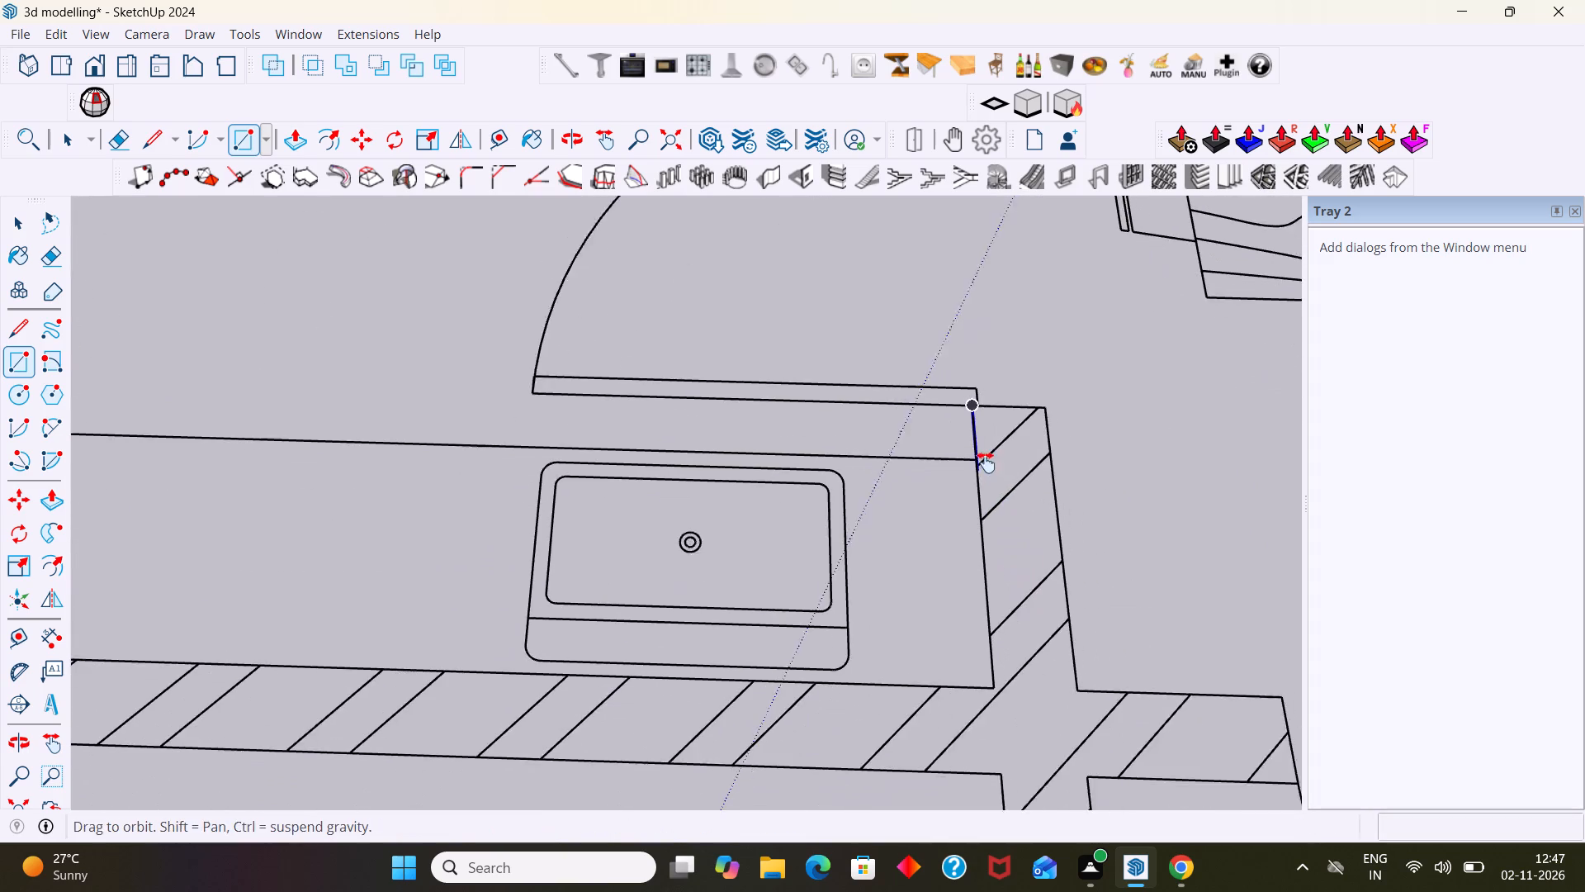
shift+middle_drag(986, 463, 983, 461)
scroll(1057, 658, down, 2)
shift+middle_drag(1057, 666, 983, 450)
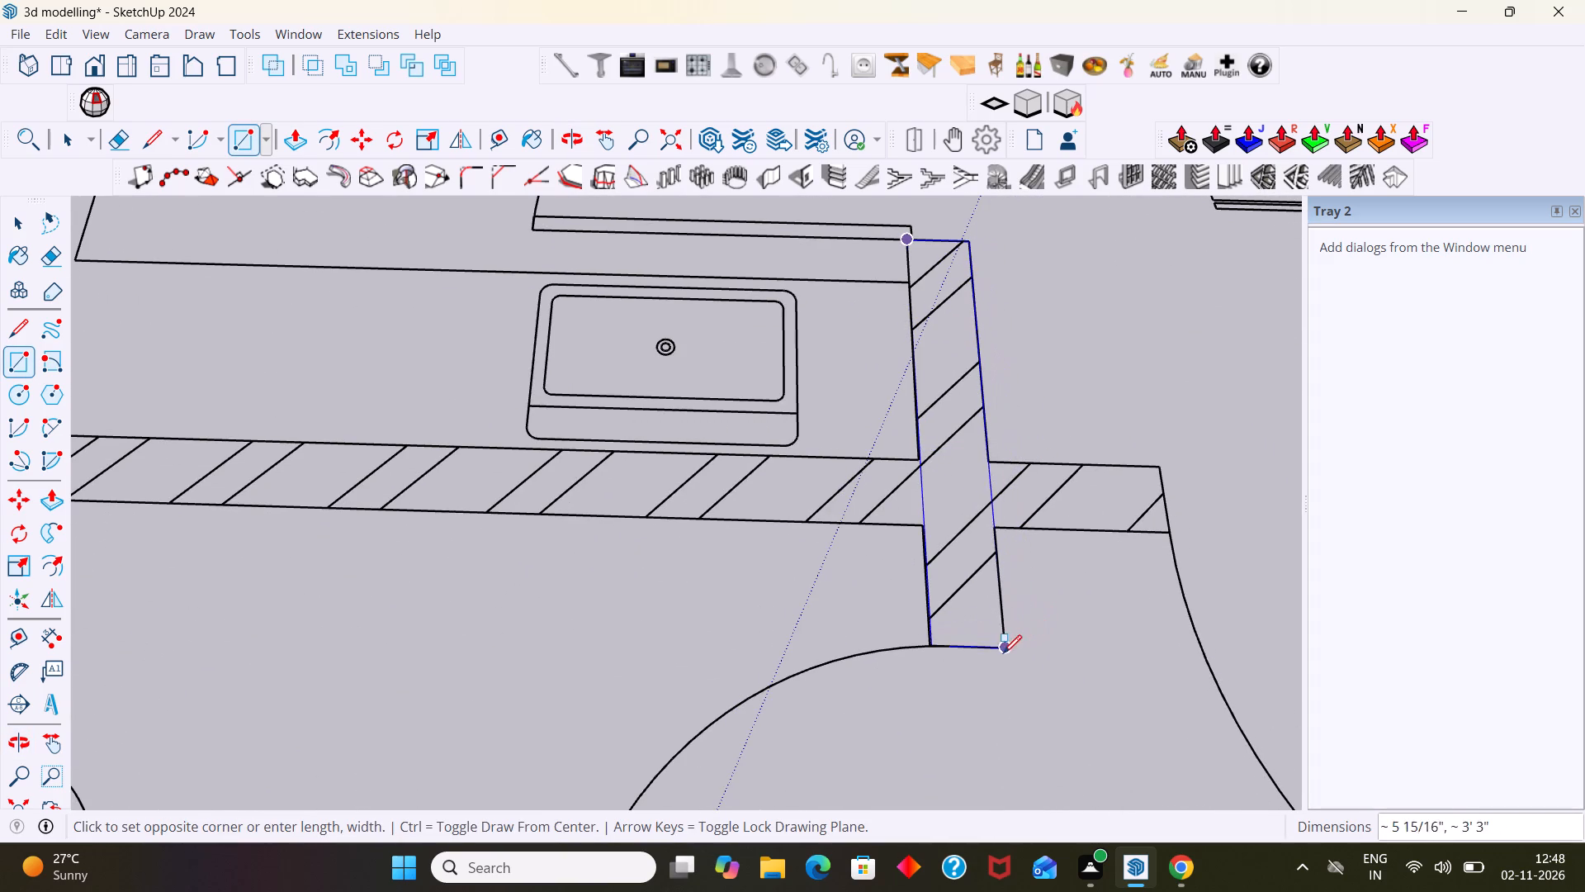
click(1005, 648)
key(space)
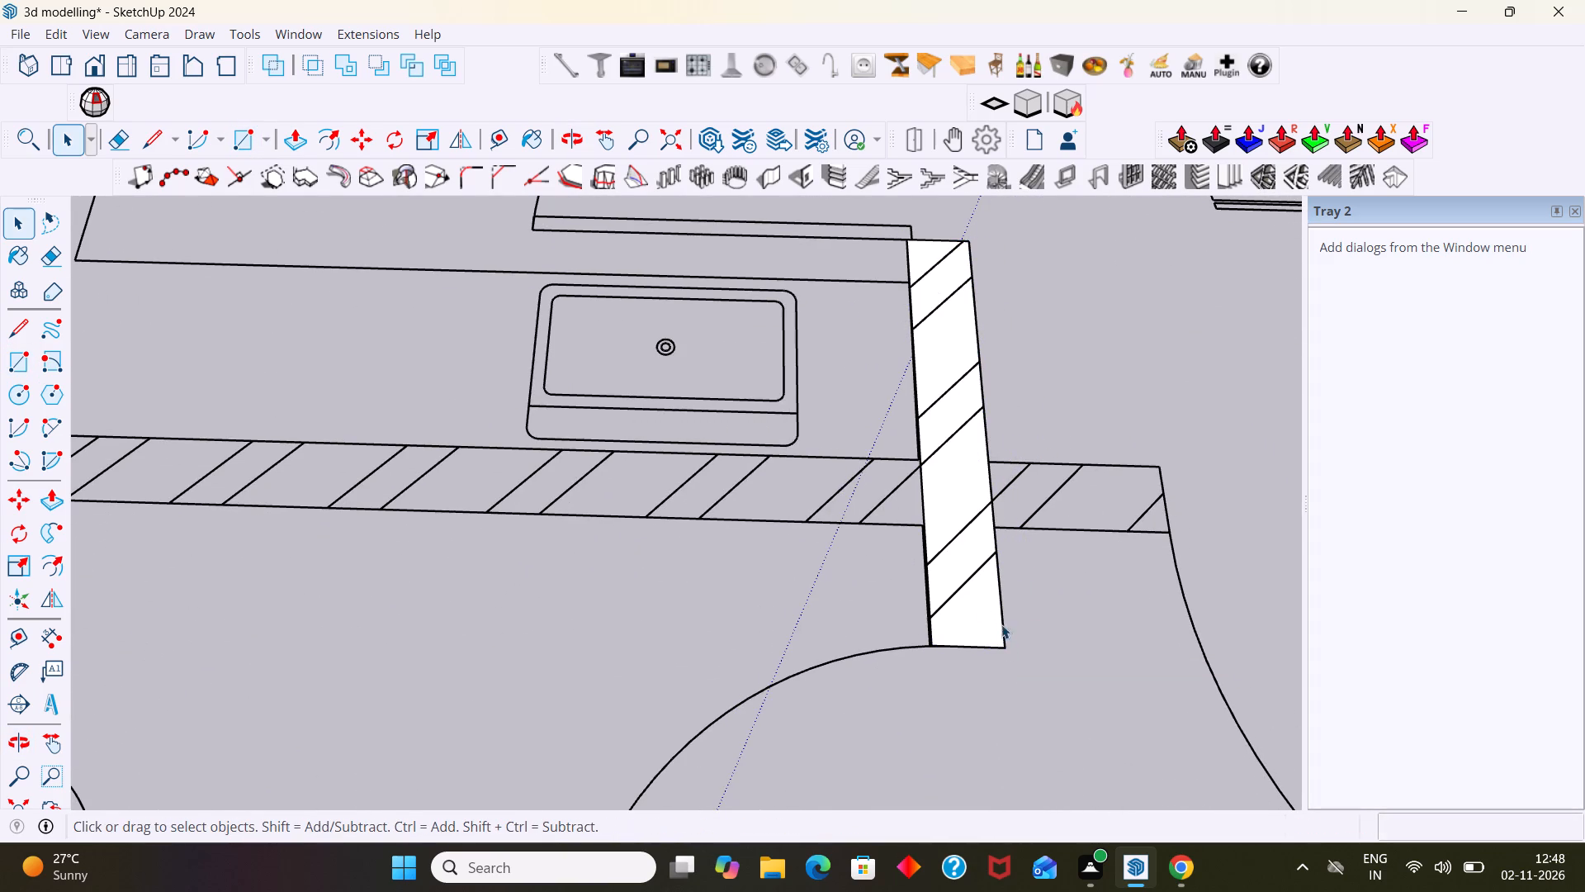
Examine how the new rectangle's long edge aligns with the plan's wall line at the bathroom-kitchen wall junction.
scroll(953, 563, up, 13)
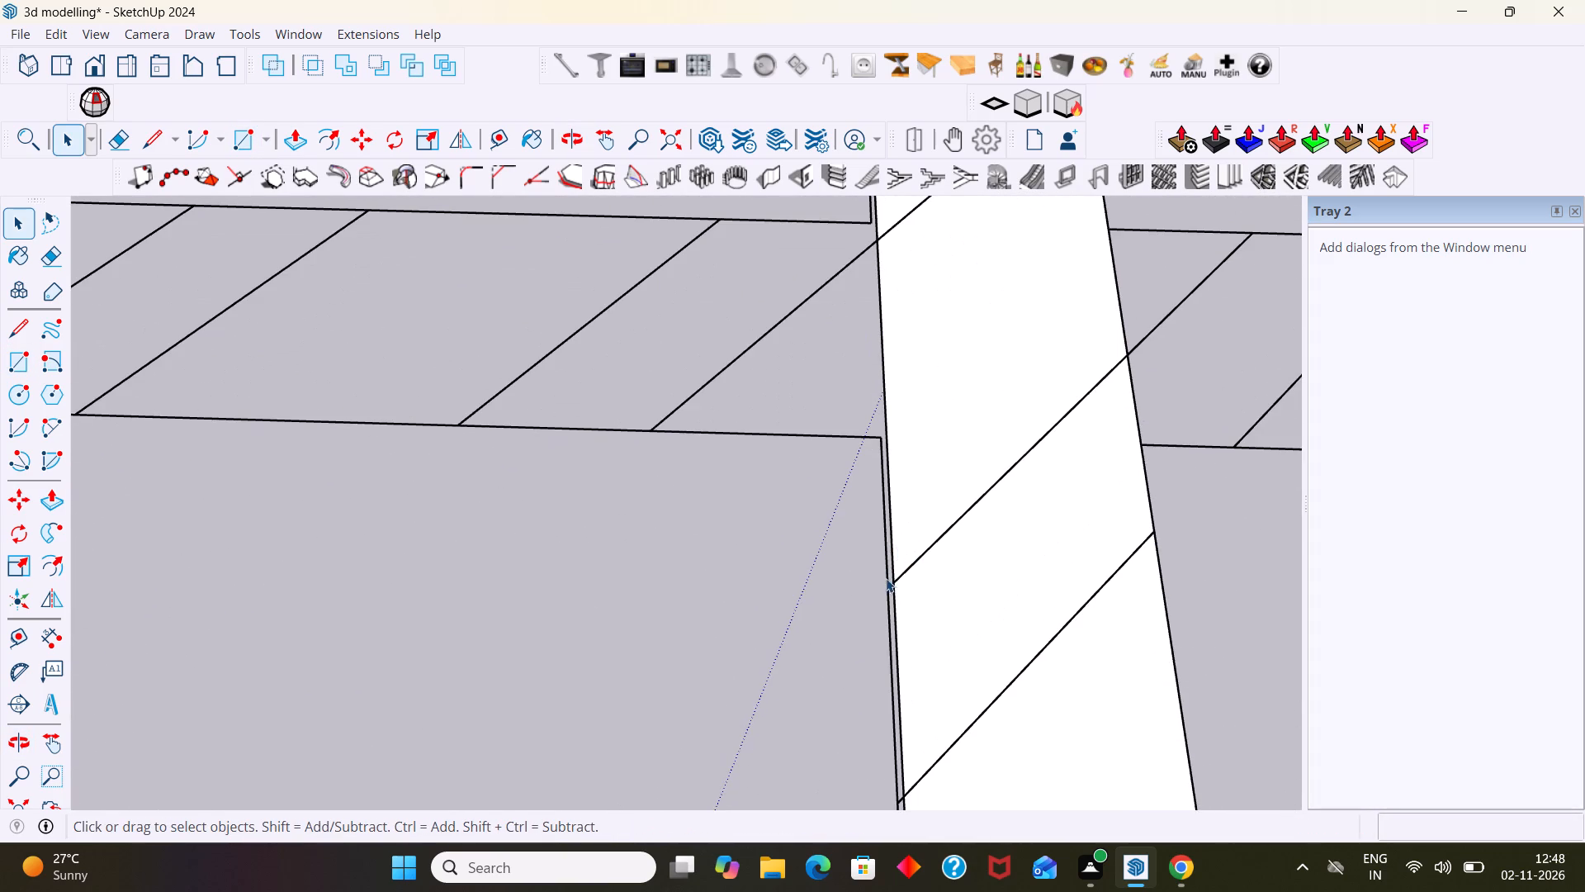
scroll(886, 578, down, 9)
scroll(894, 642, up, 5)
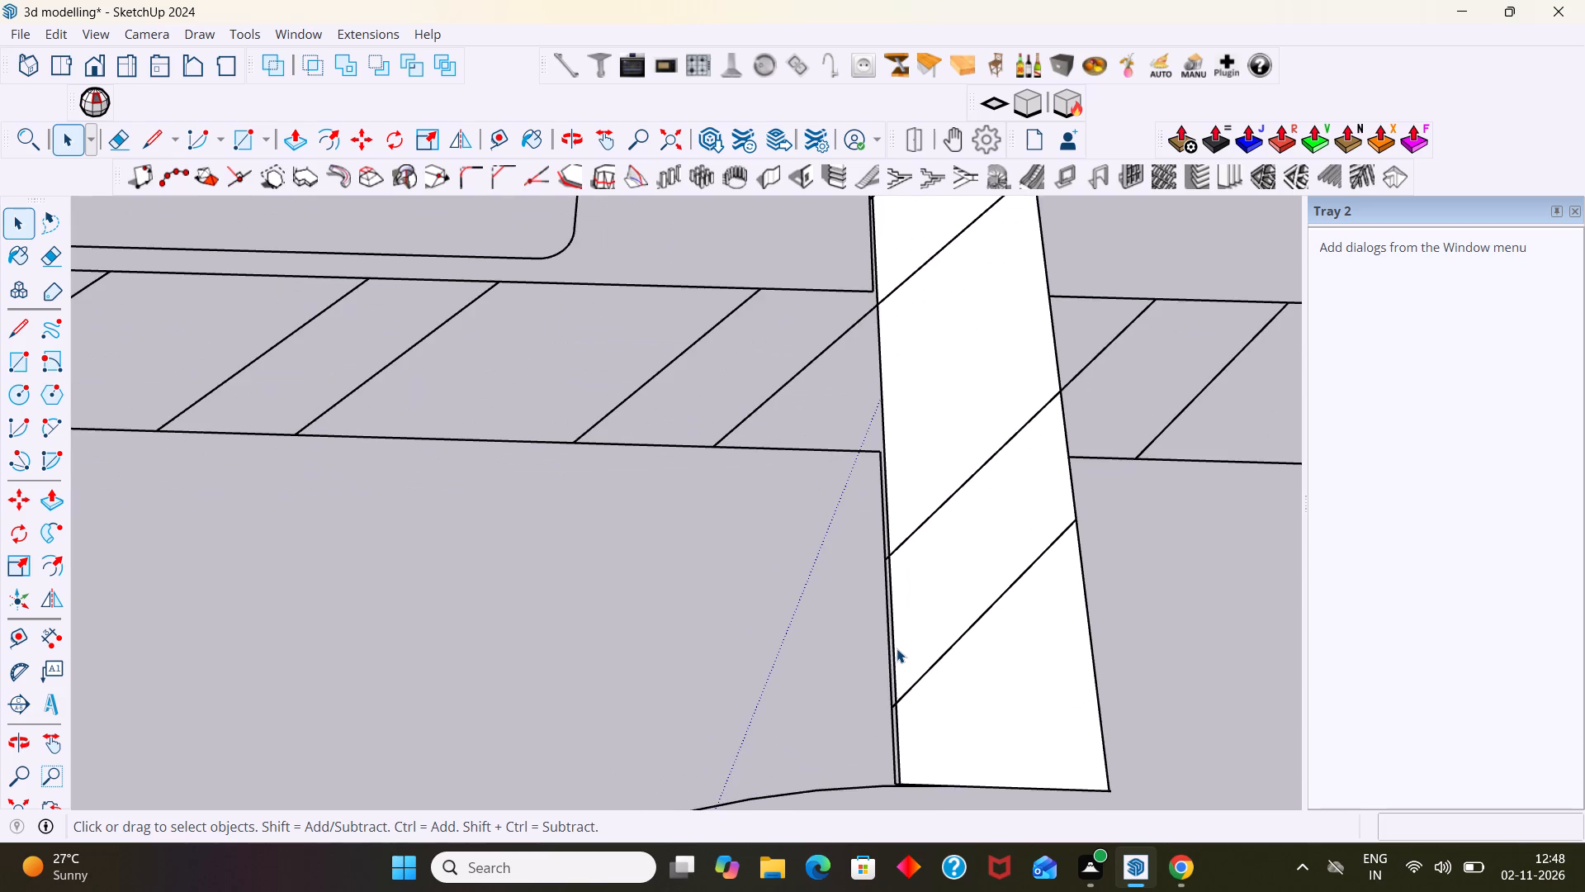
scroll(901, 649, down, 6)
scroll(906, 627, up, 2)
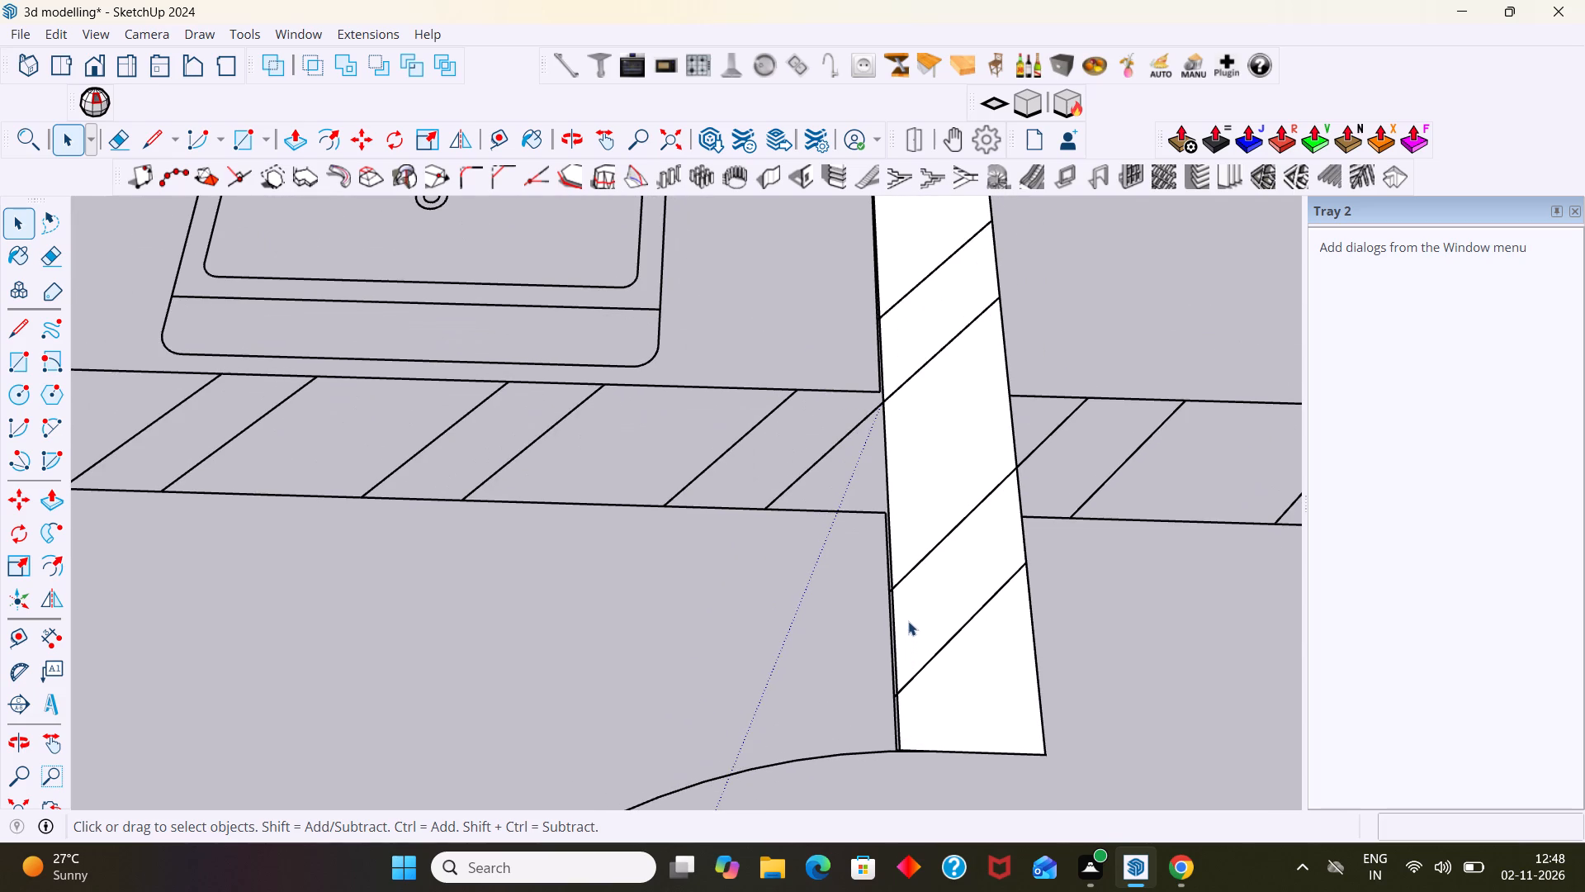
scroll(916, 597, up, 1)
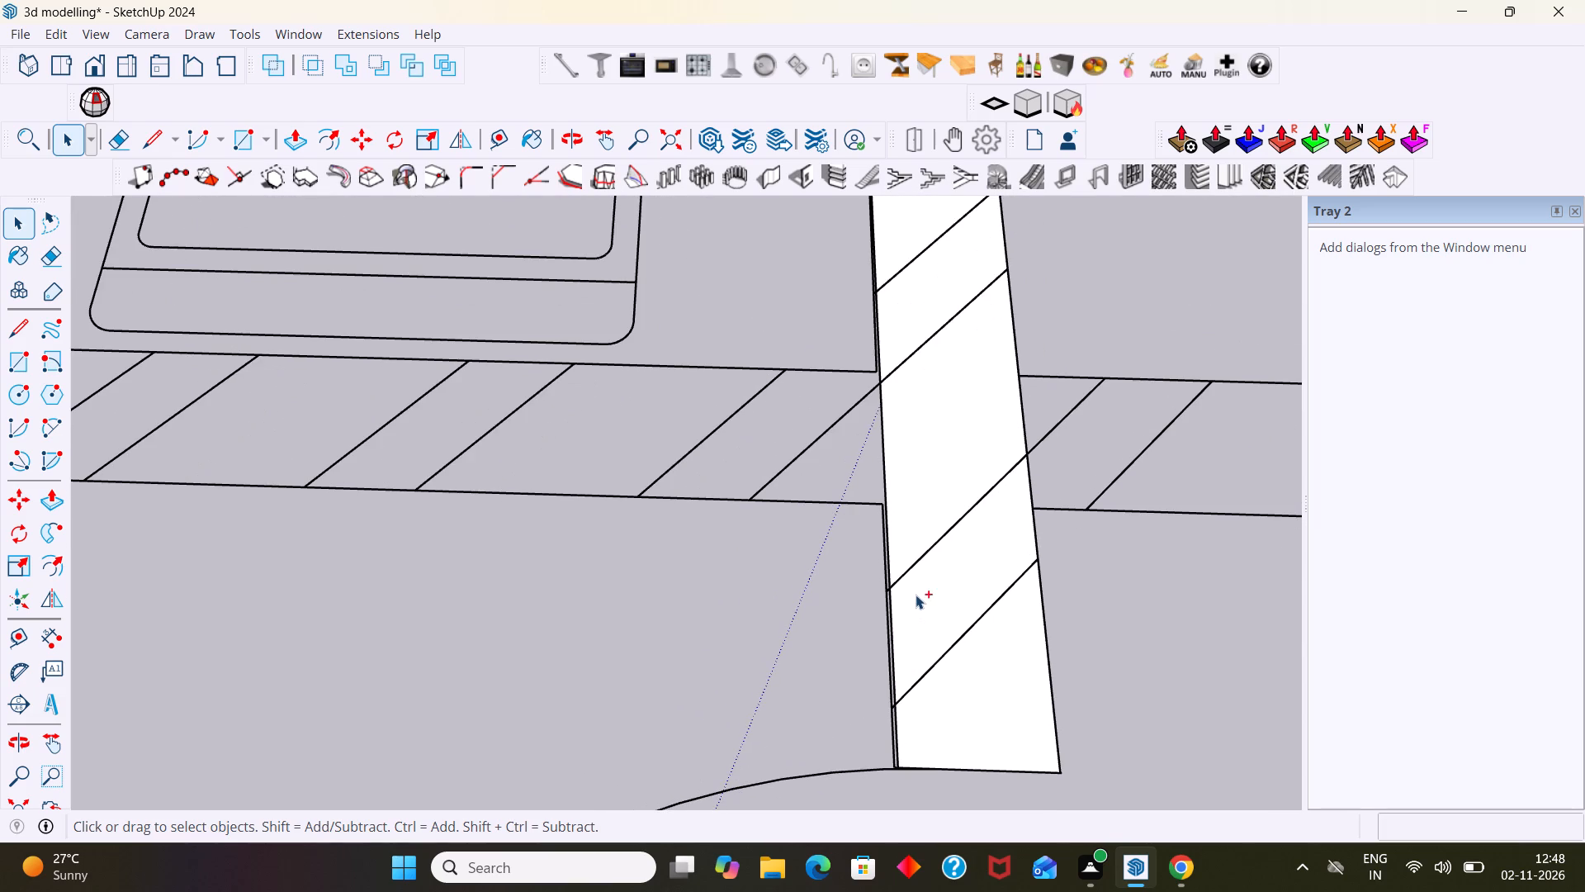
Undo the new rectangle and the recent wall deletions, back to the partitions and the entrance wall with its lintel.
key(ctrl+z)
key(ctrl+z)
key(ctrl+z)
scroll(916, 595, down, 11)
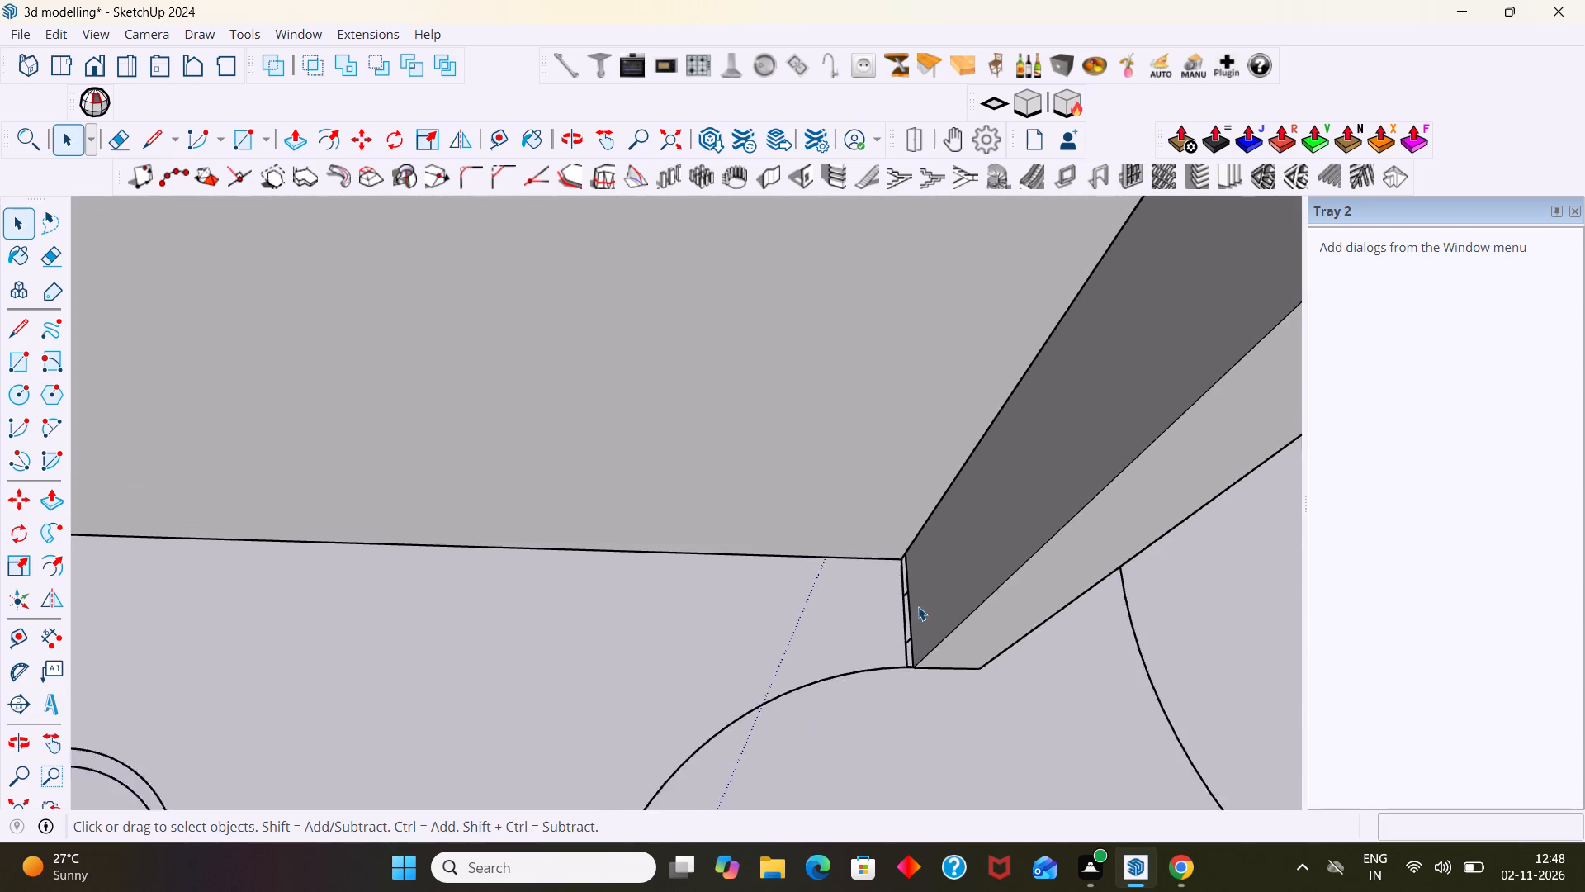
scroll(918, 606, down, 14)
key(z)
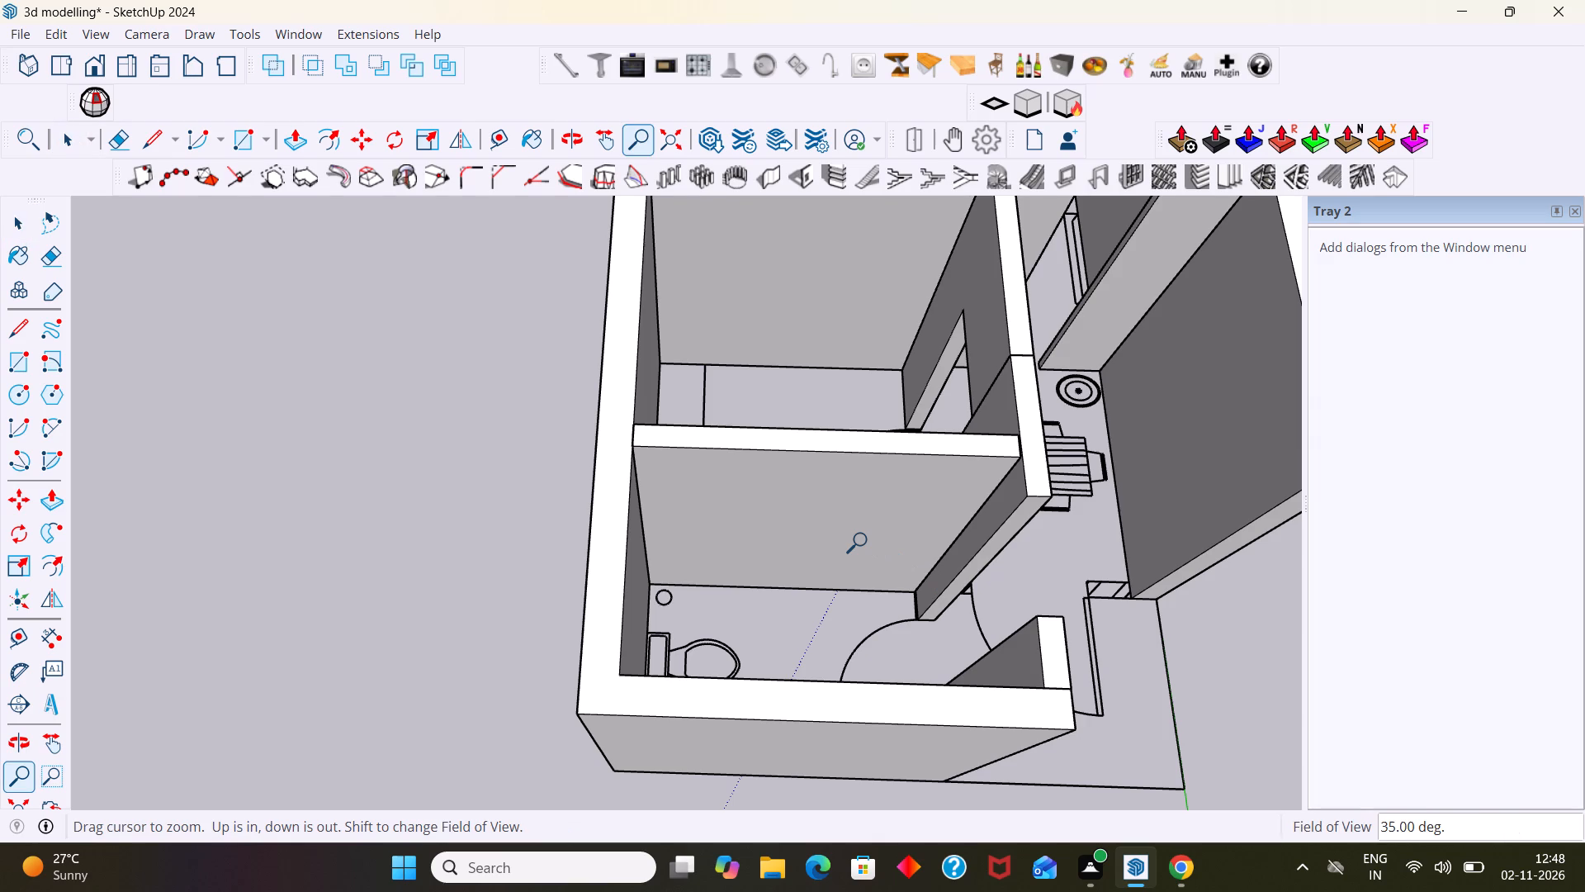
key(ctrl+z)
scroll(927, 524, down, 9)
key(ctrl+z)
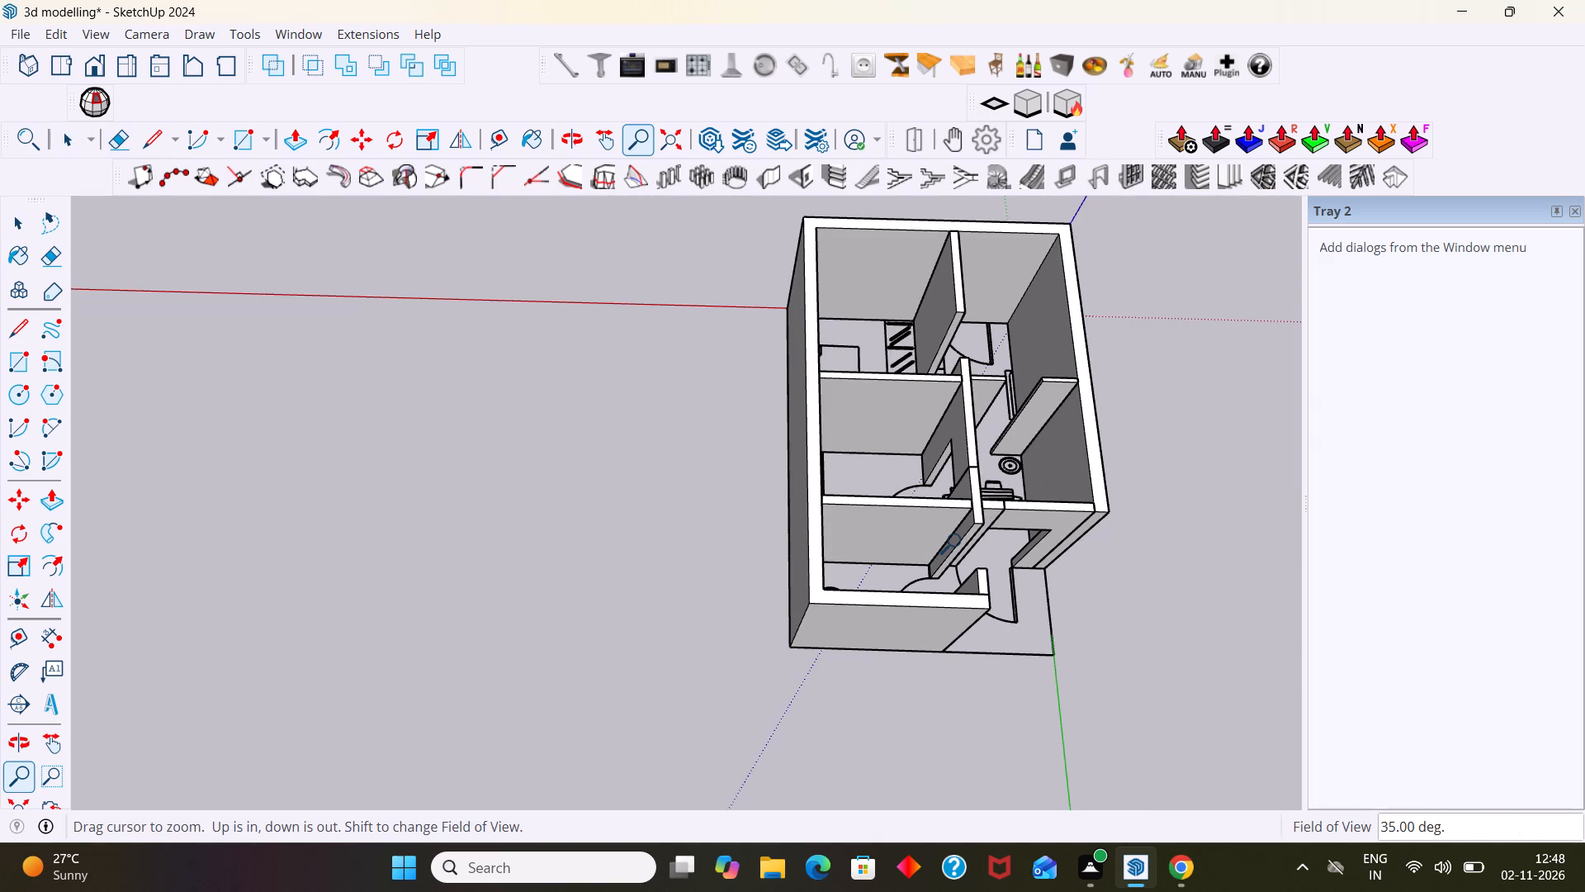
key(z)
scroll(973, 537, down, 5)
click(1113, 525)
middle_drag(1116, 520, 971, 475)
scroll(991, 487, down, 2)
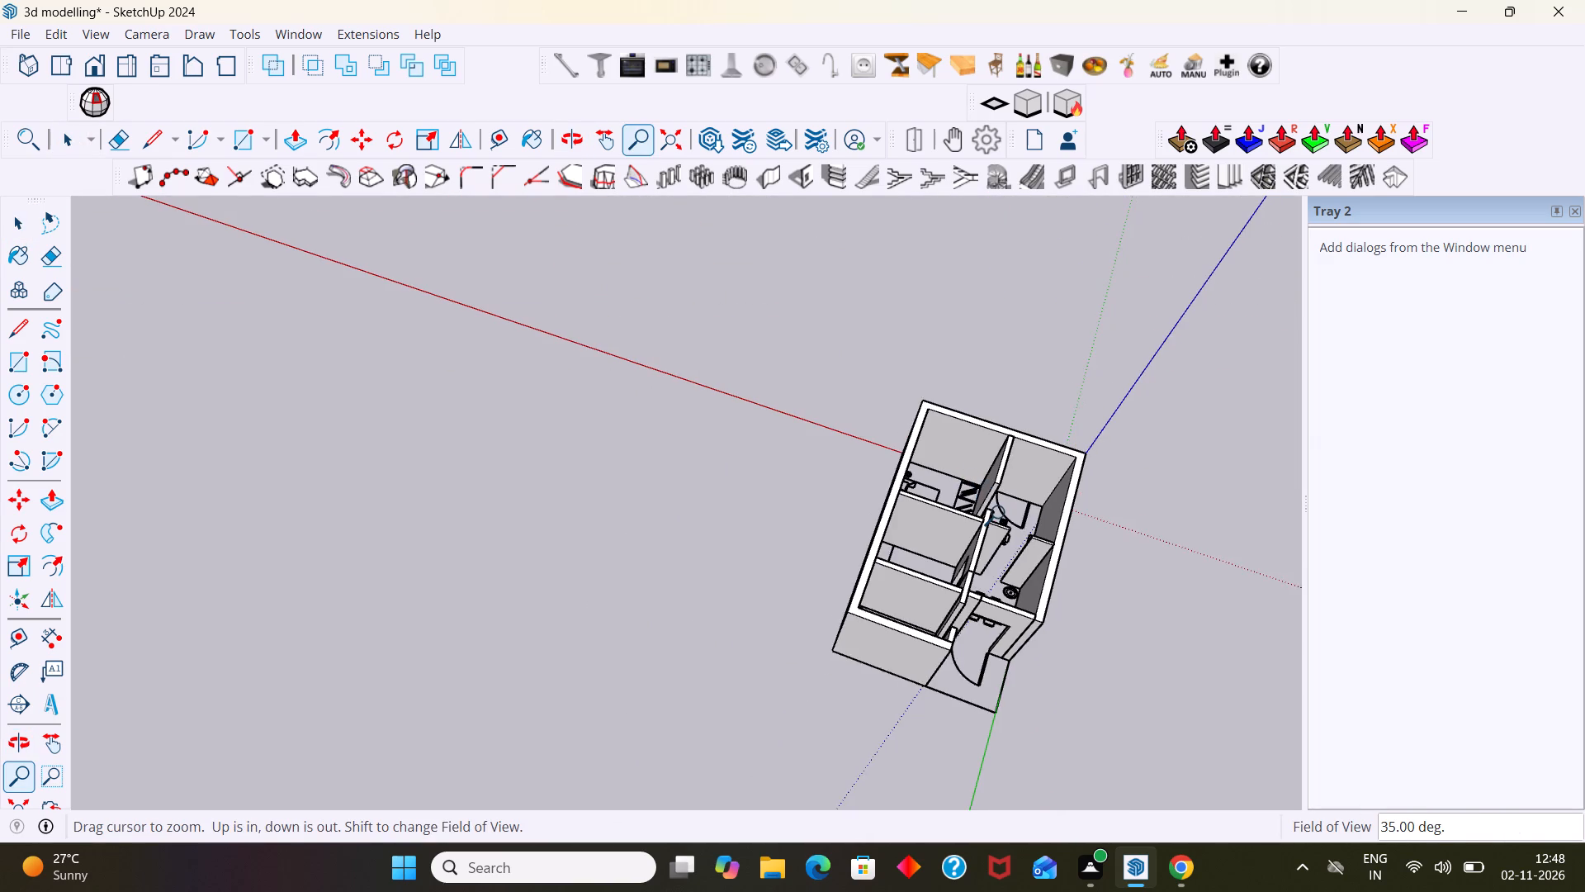
key(Escape)
click(1119, 692)
scroll(1105, 672, down, 1)
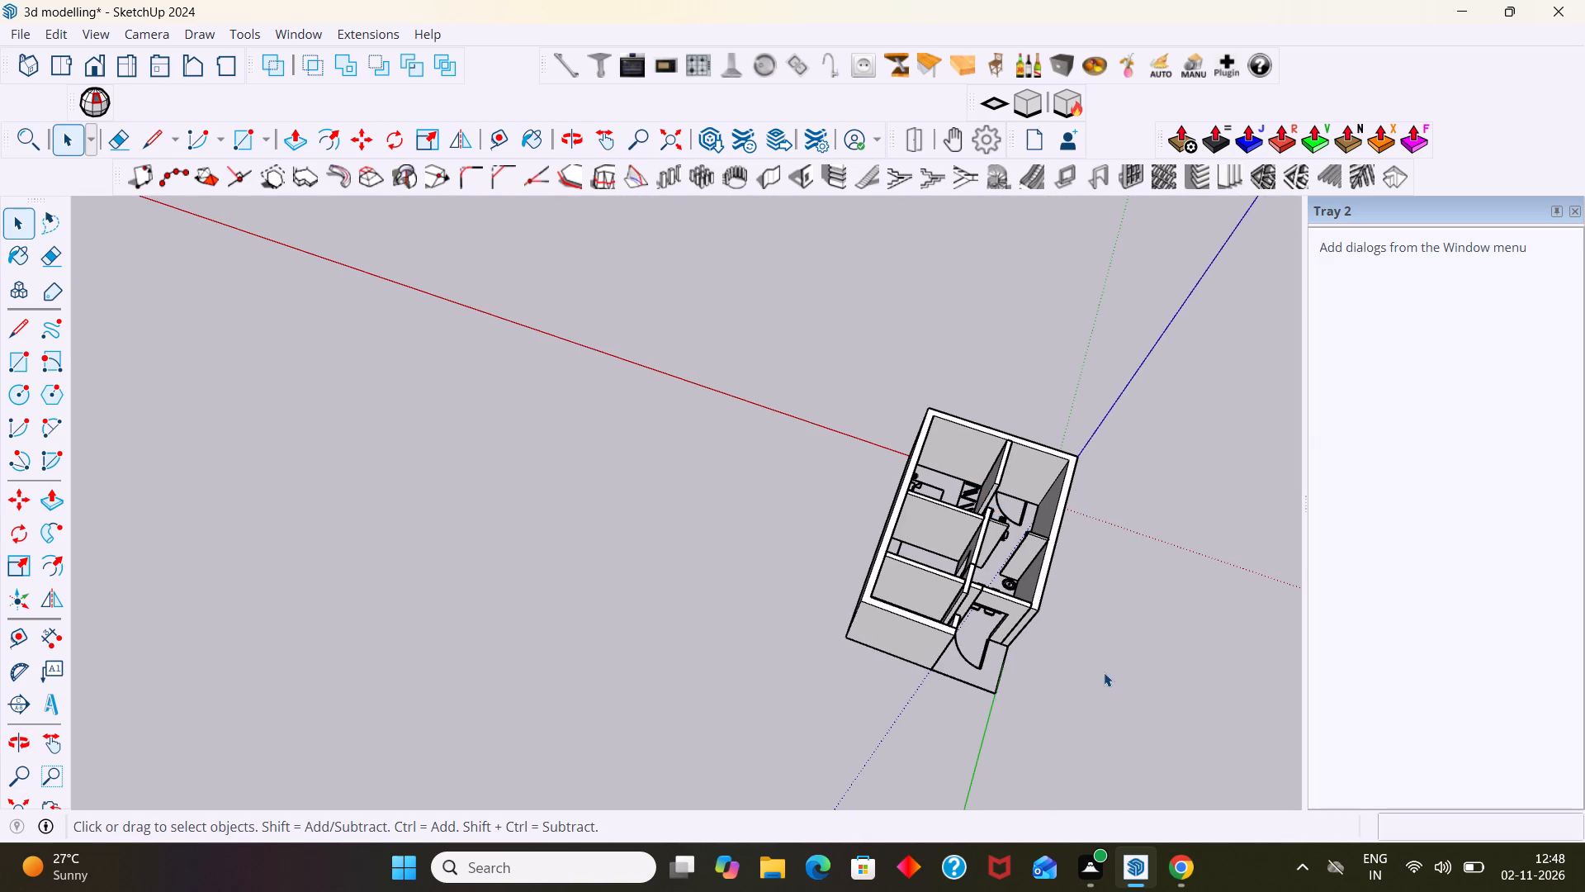
Examine the house model's partitions, entrance wall and outer walls from the entrance side, long side and rear.
middle_drag(1103, 654, 1011, 507)
middle_drag(1008, 526, 870, 339)
scroll(865, 412, up, 11)
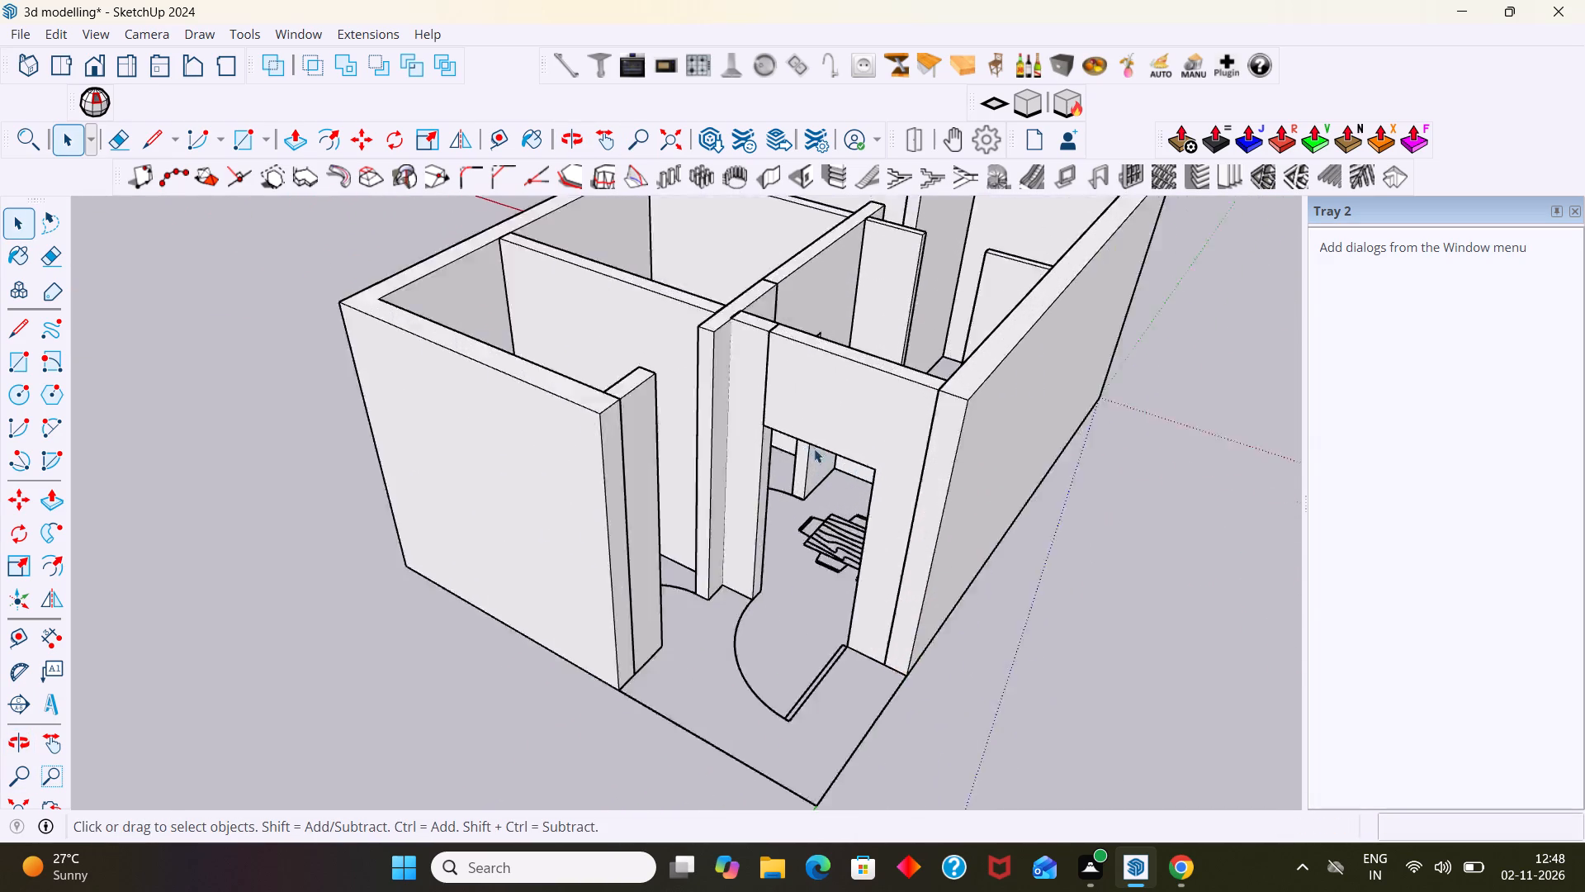
scroll(683, 474, up, 4)
middle_drag(676, 485, 580, 504)
scroll(593, 481, down, 7)
middle_drag(660, 553, 535, 555)
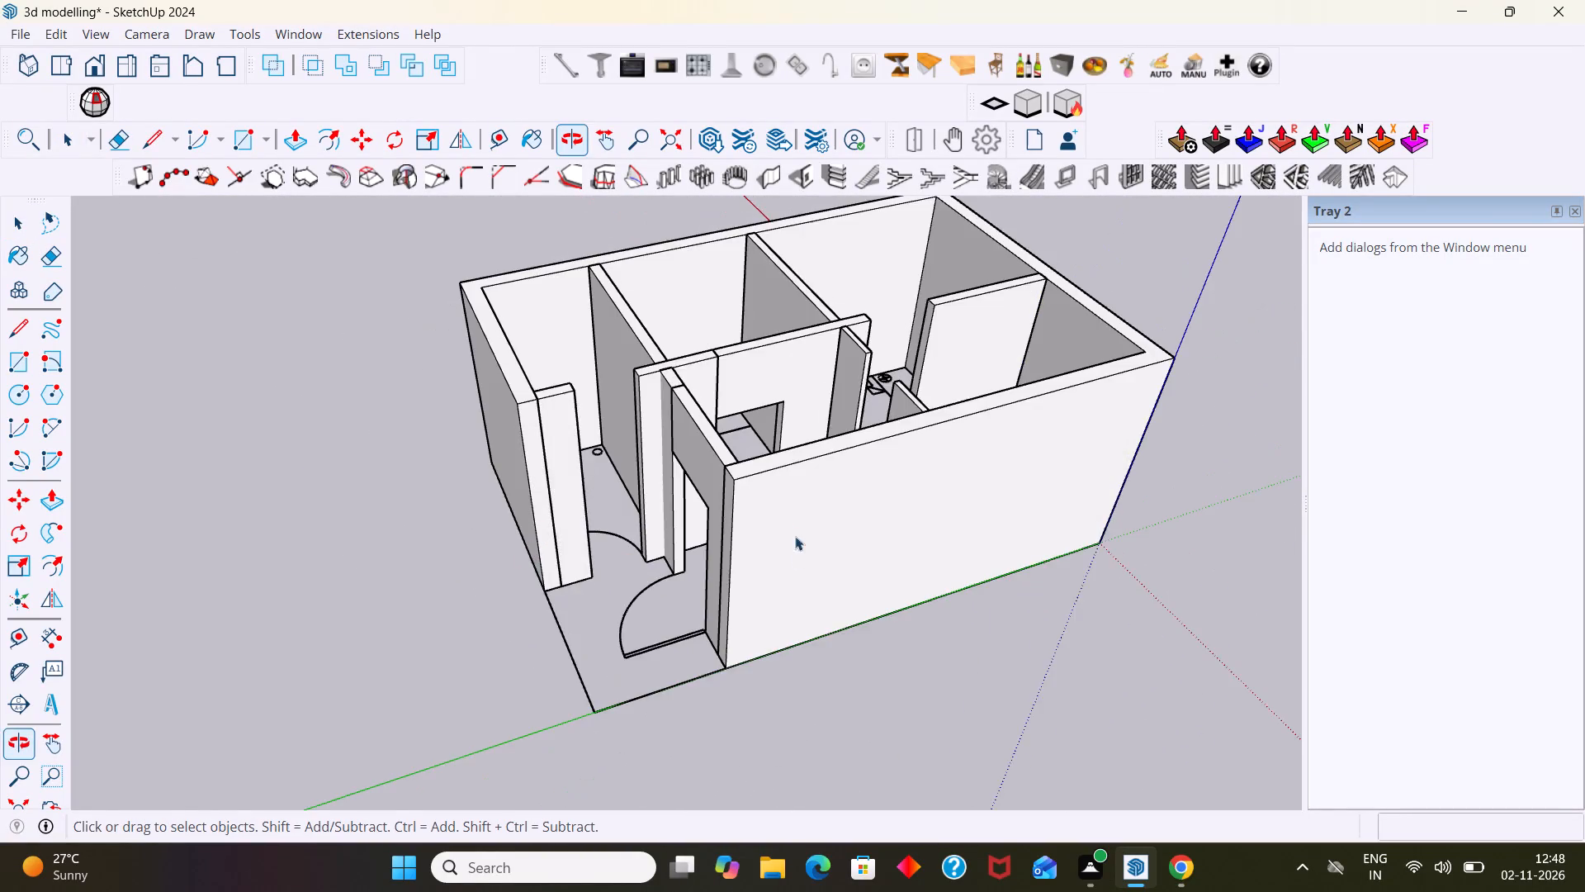
scroll(778, 515, up, 5)
middle_drag(785, 493, 811, 555)
scroll(818, 537, down, 8)
middle_drag(788, 553, 800, 553)
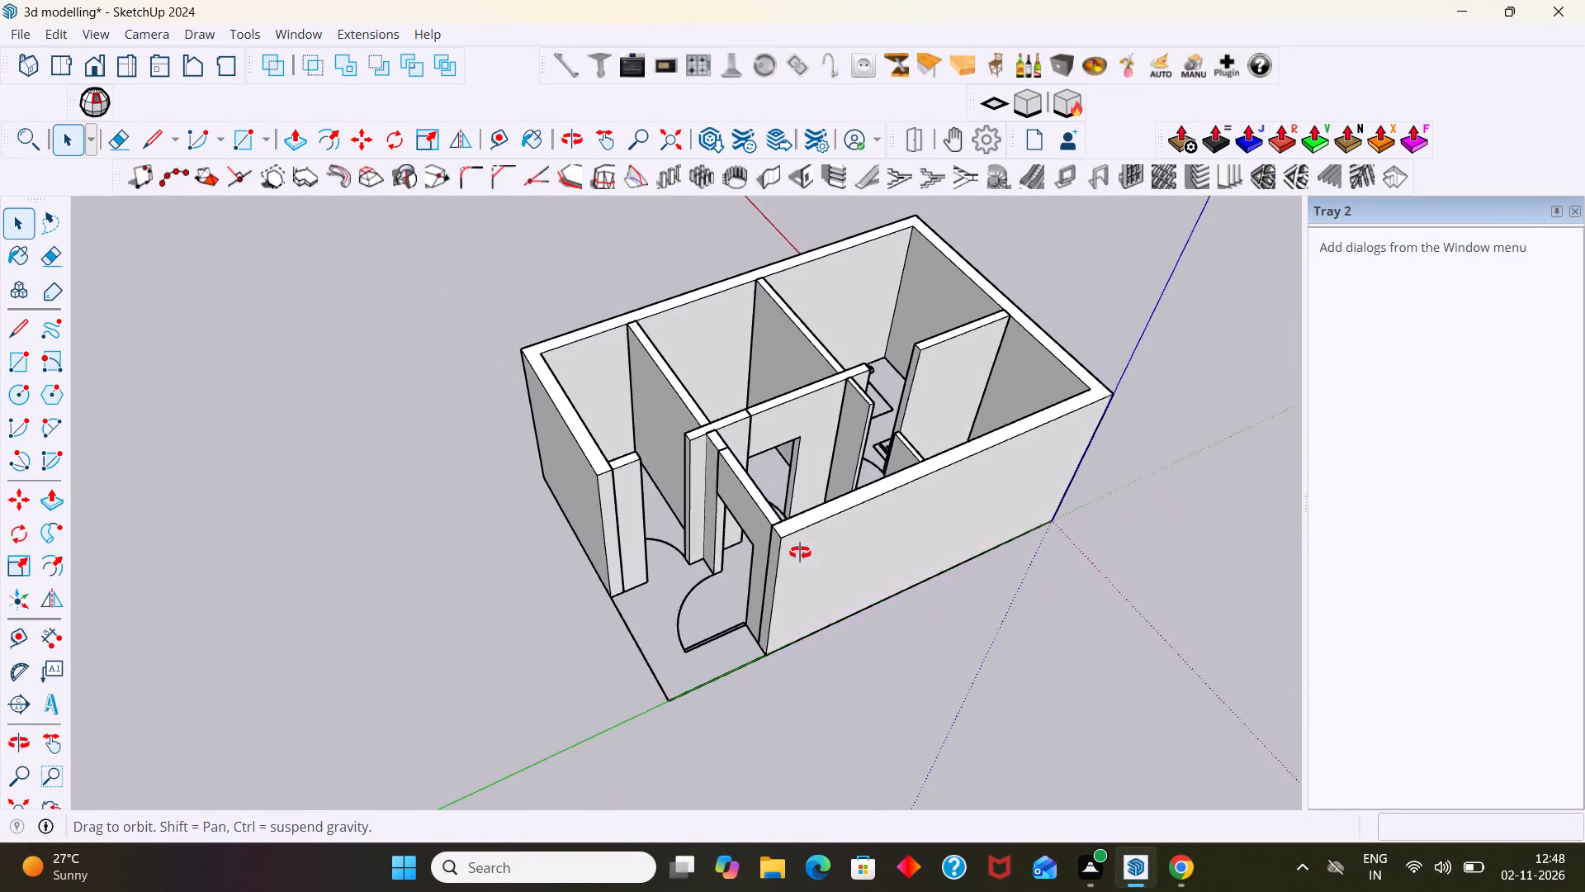
middle_drag(800, 553, 980, 528)
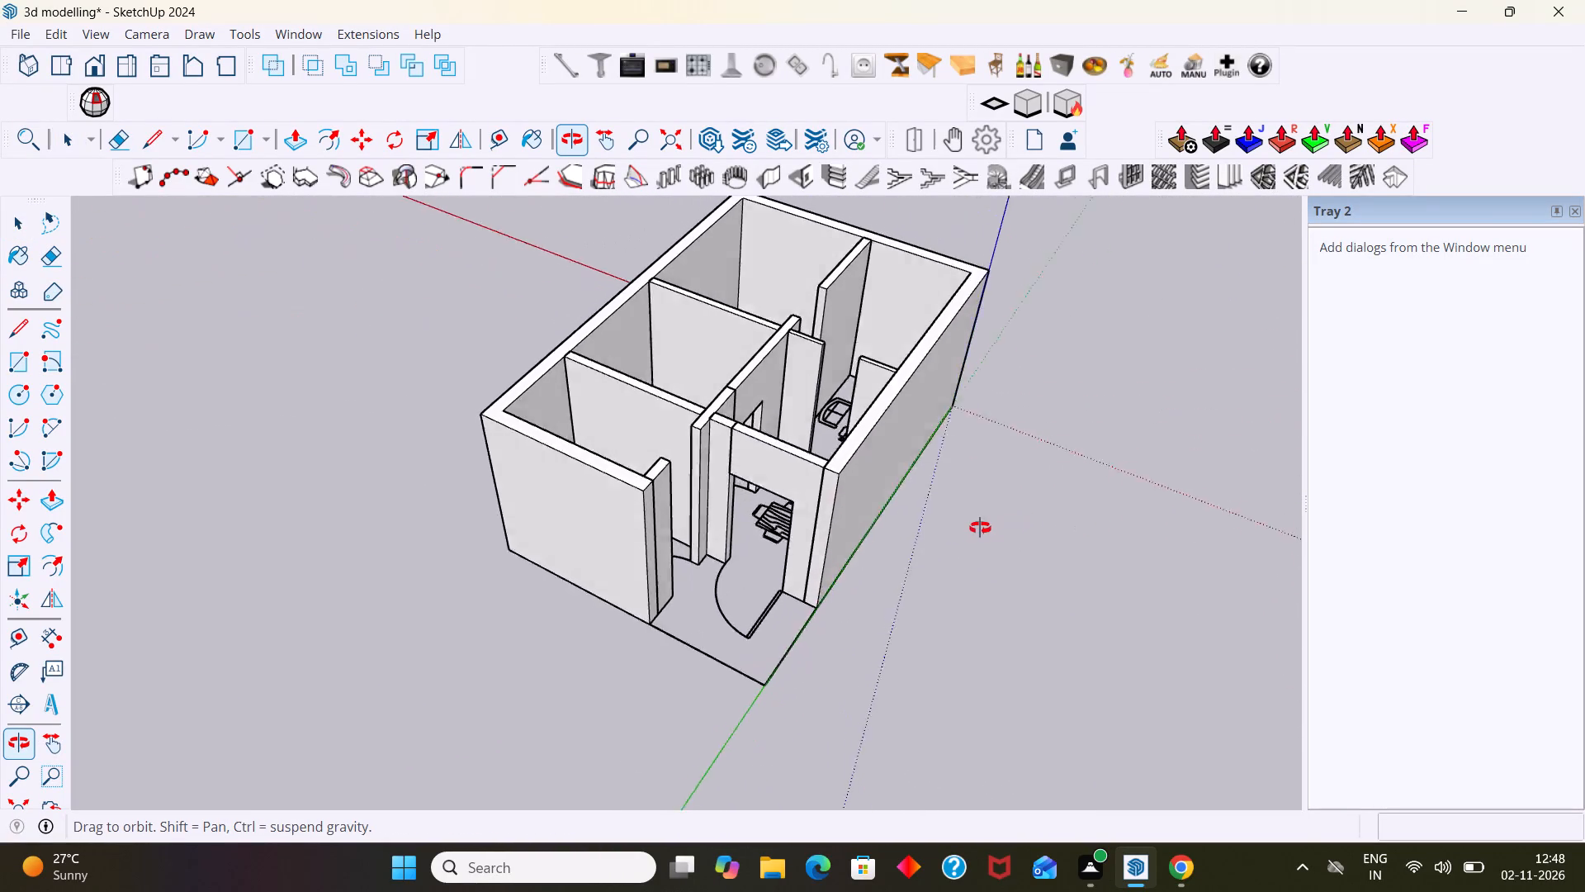
middle_drag(980, 528, 177, 597)
scroll(462, 637, down, 6)
middle_drag(718, 655, 587, 480)
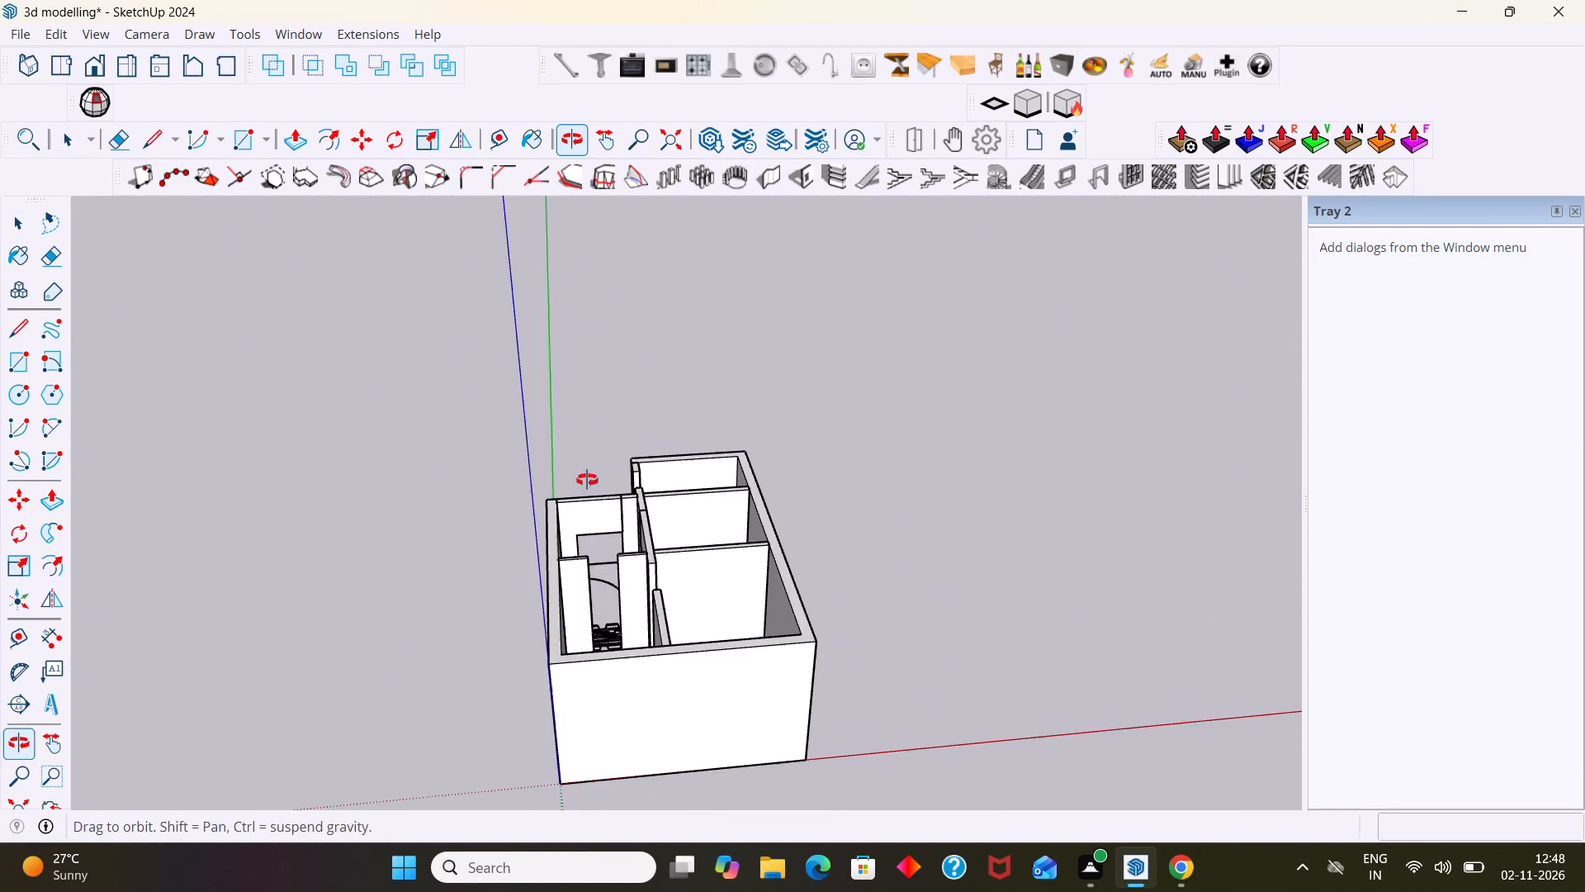
middle_drag(587, 480, 586, 479)
scroll(603, 595, up, 5)
middle_drag(651, 643, 668, 383)
scroll(620, 548, up, 4)
middle_drag(668, 532, 674, 641)
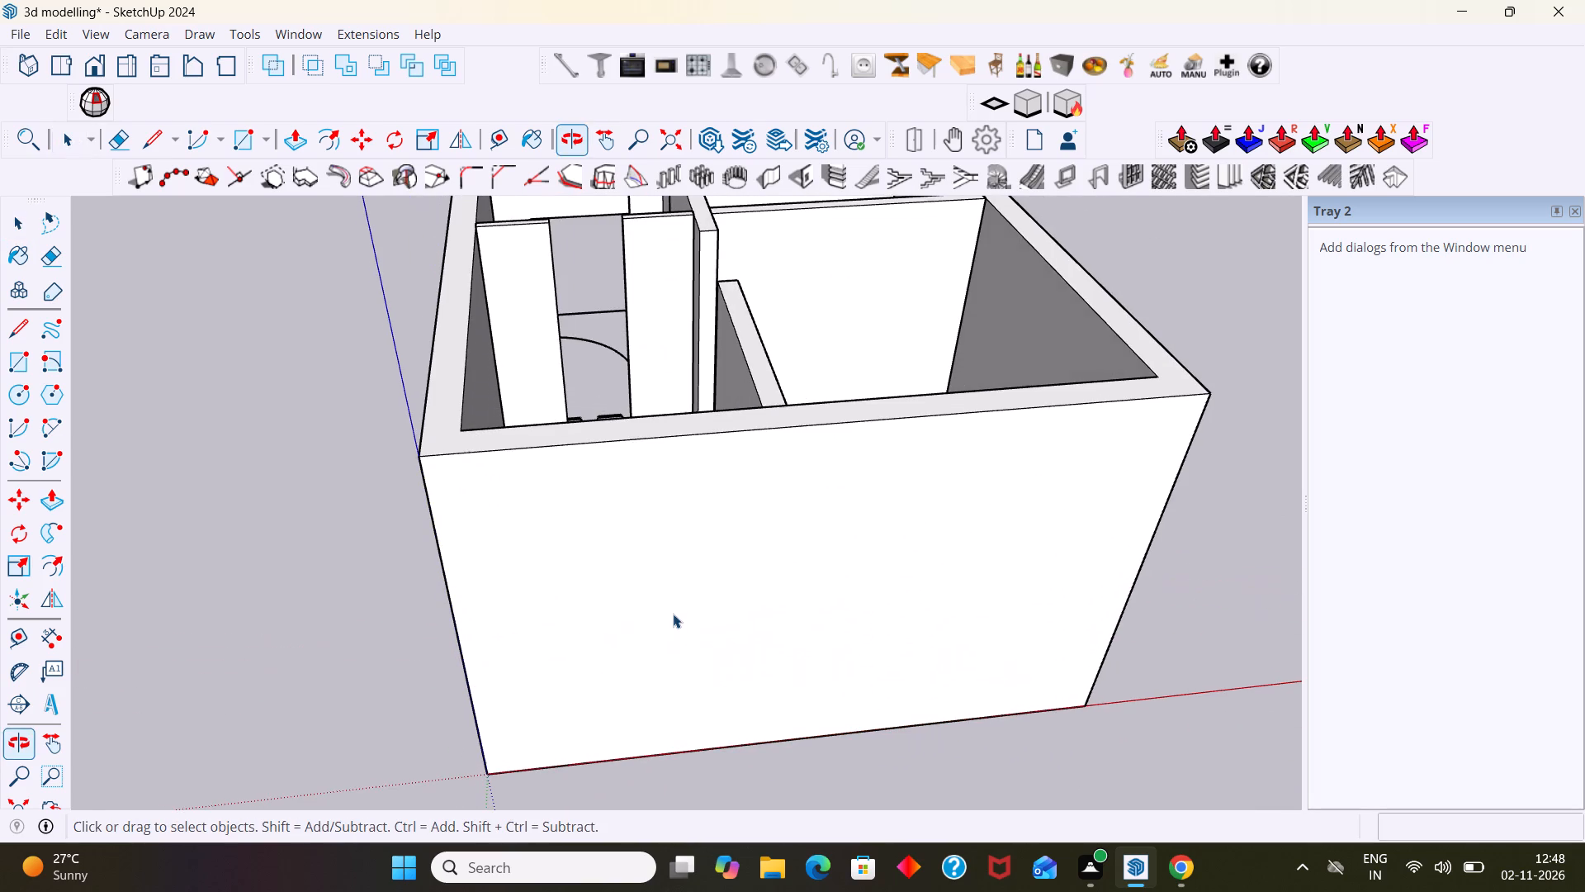
Show back edges and draw a 3' 6" by 9" rectangle over the plan's door opening in the outer wall near the origin.
click(672, 600)
scroll(688, 611, down, 8)
middle_drag(757, 640, 738, 744)
scroll(727, 710, down, 3)
middle_drag(727, 700, 758, 496)
middle_drag(758, 562, 756, 645)
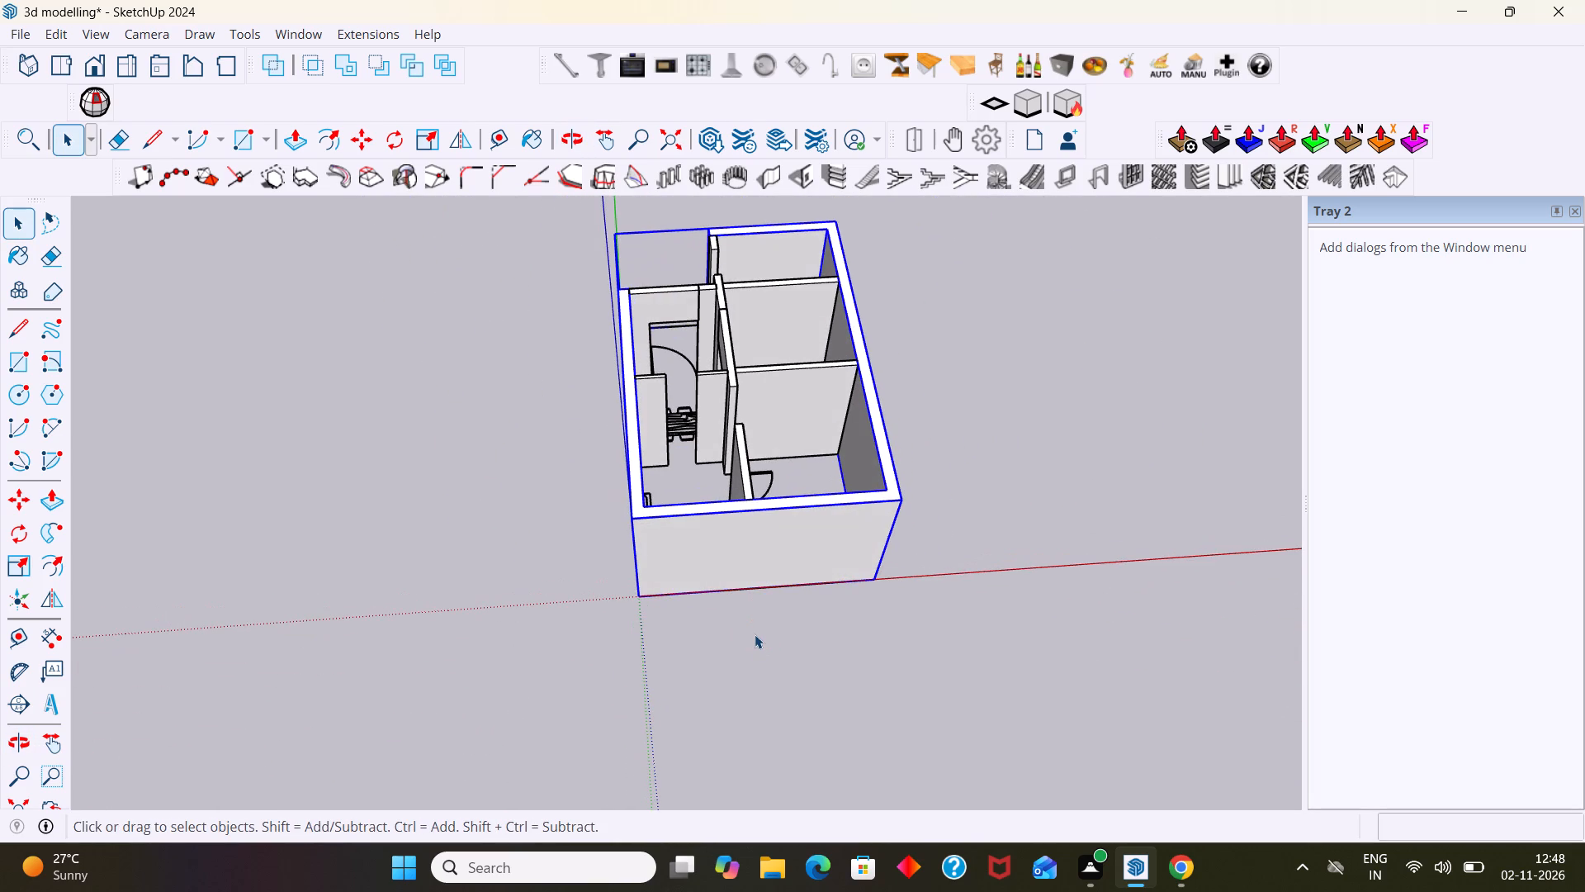
key(k)
scroll(698, 571, up, 15)
middle_drag(687, 571, 683, 557)
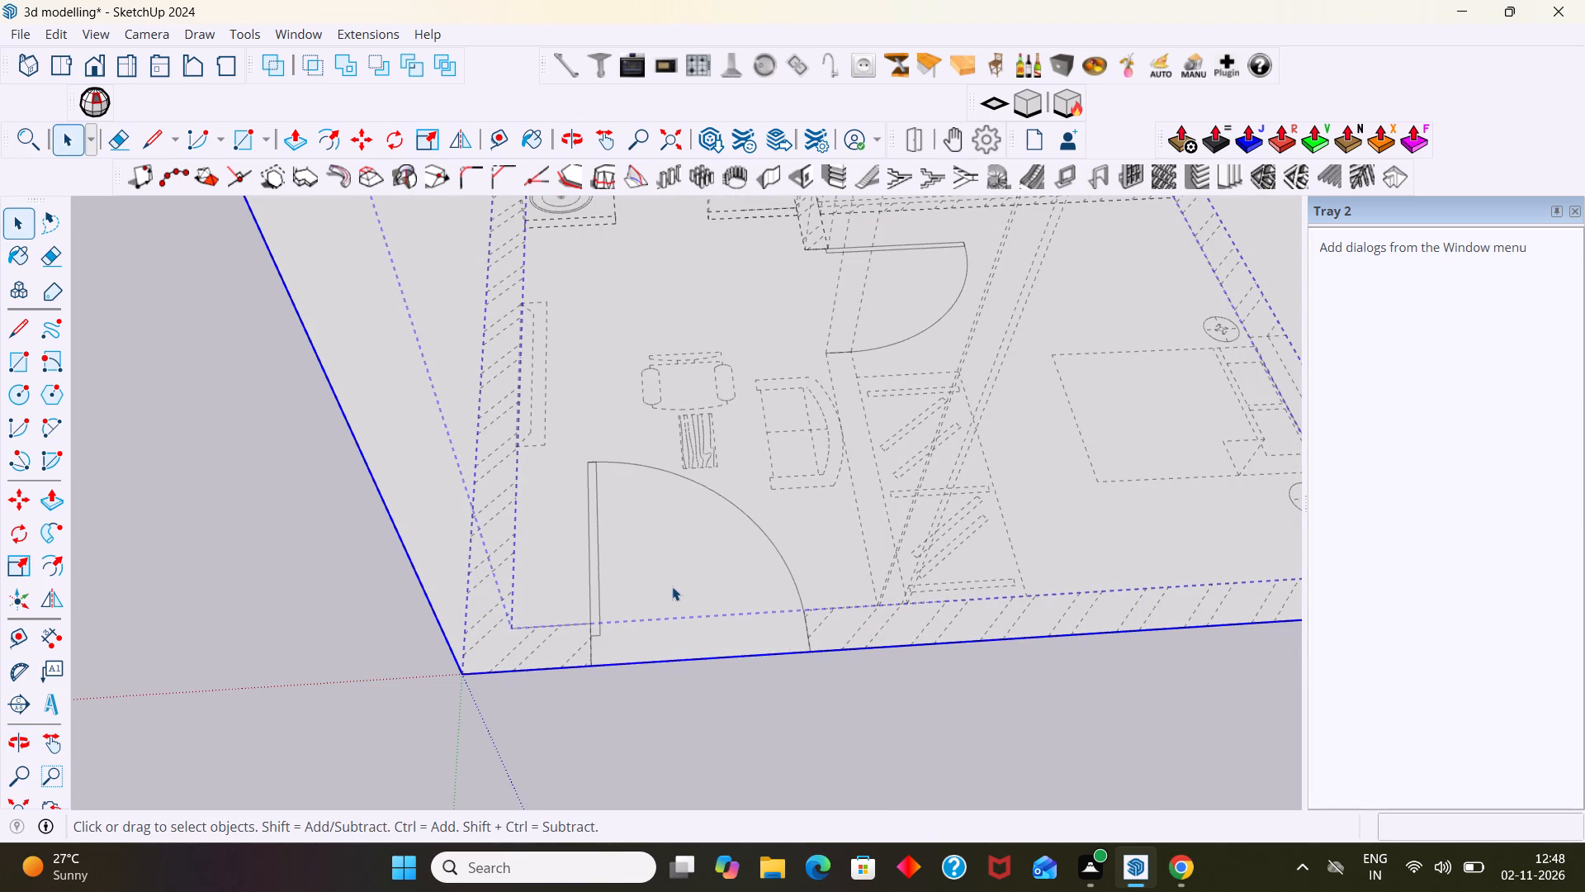
key(r)
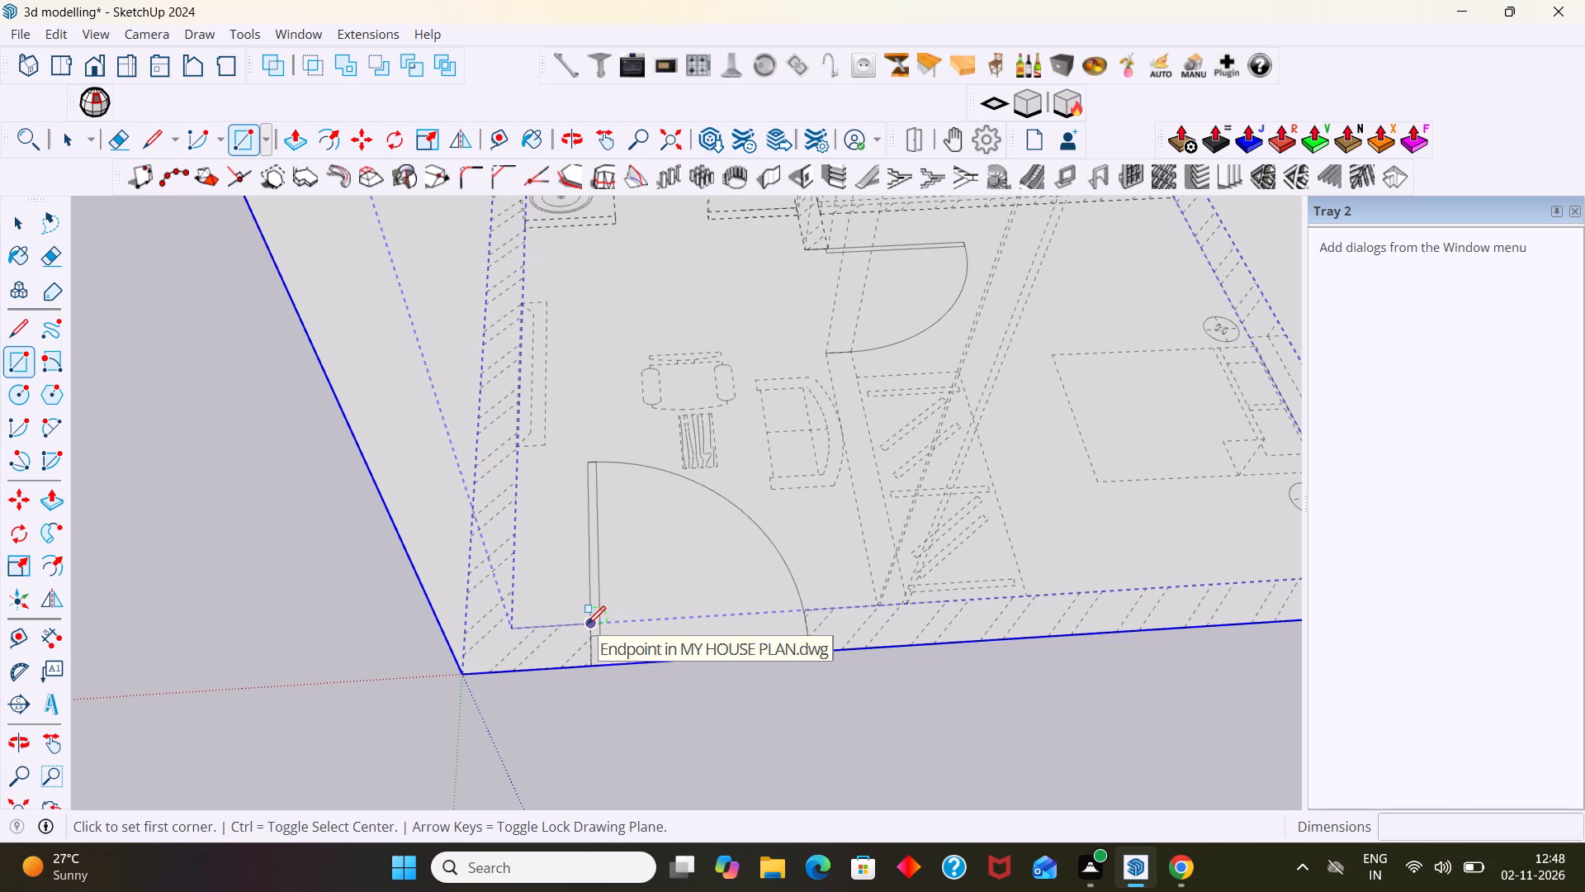
click(587, 624)
click(811, 652)
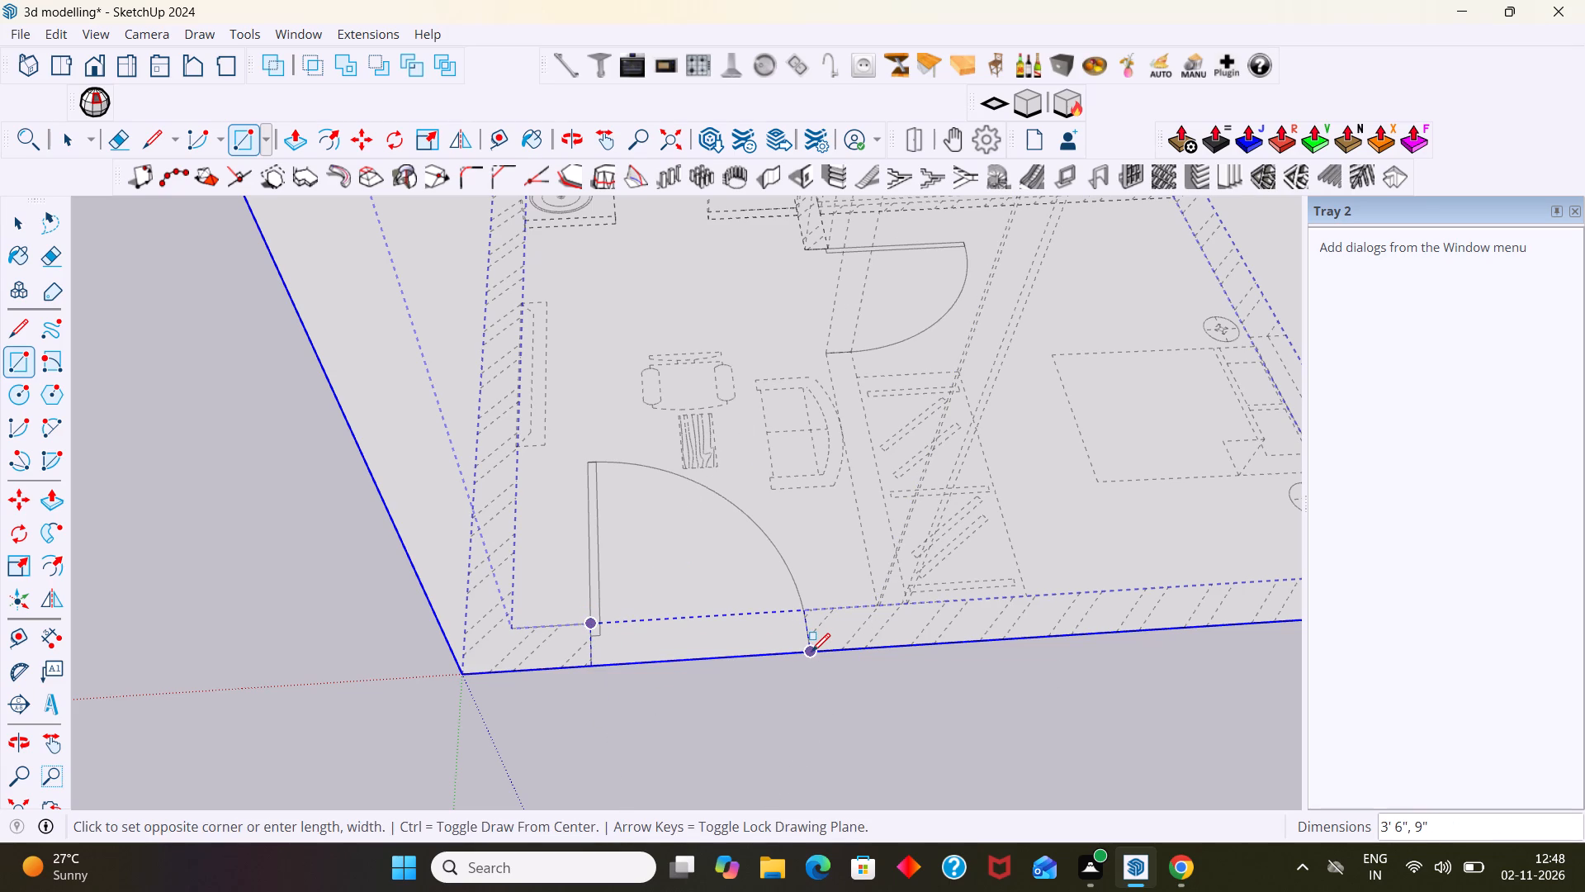
Extrude the door rectangle in the outer wall near the origin to a height of 7'.
key(p)
click(748, 638)
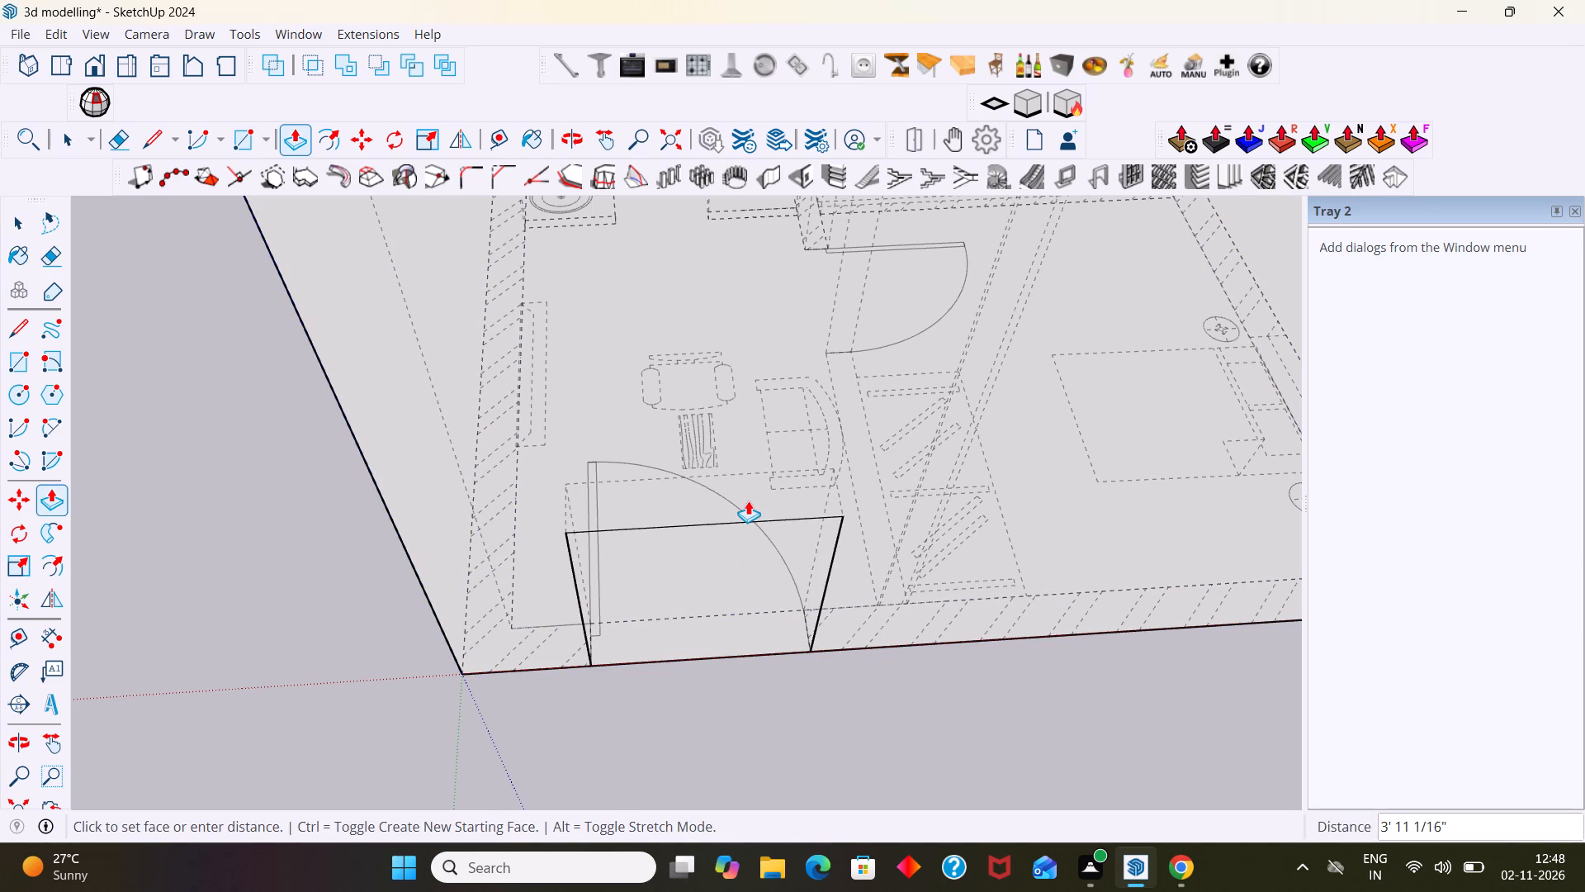
text(7')
key(Return)
Extend the 7' door box by 1' on its outer face and by 1' on its inner face so it passes through the wall.
click(719, 511)
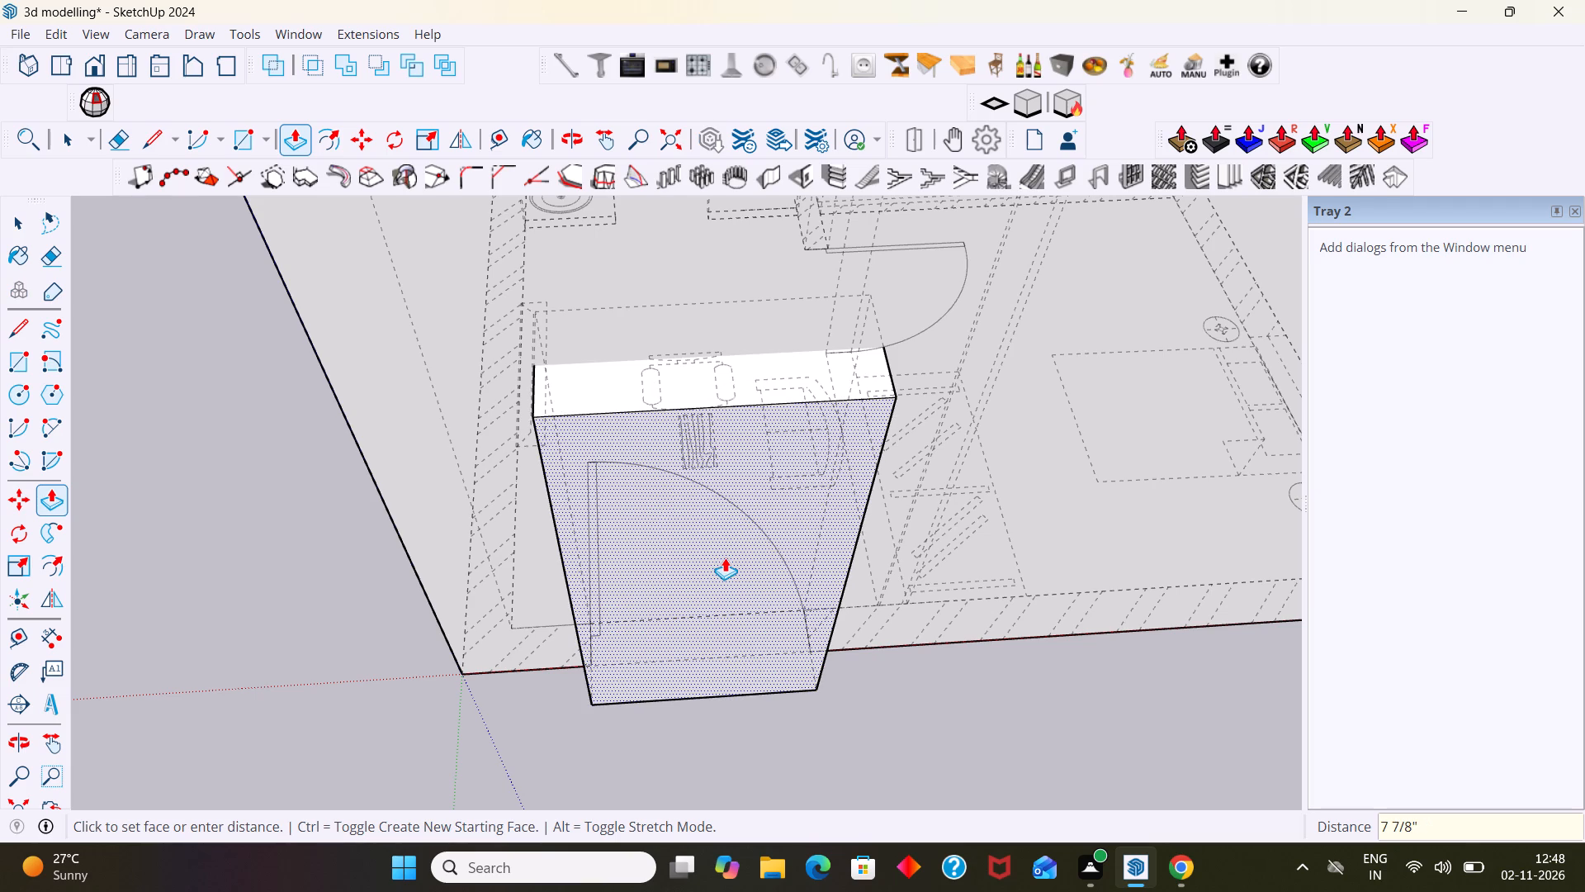
text(1')
key(Return)
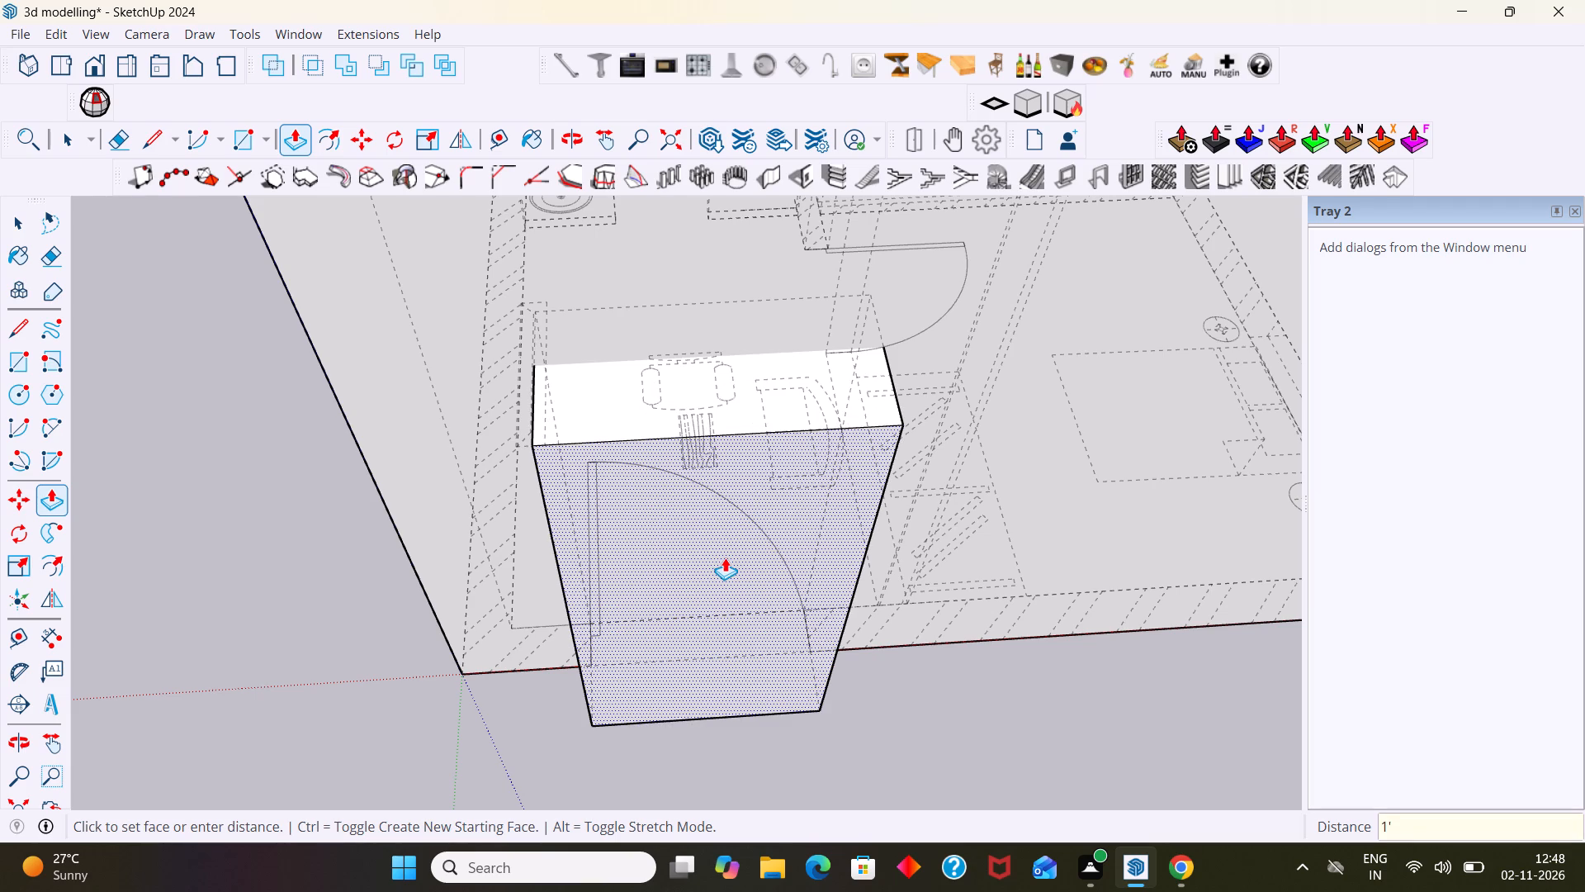
scroll(693, 516, down, 13)
middle_drag(811, 463, 1401, 412)
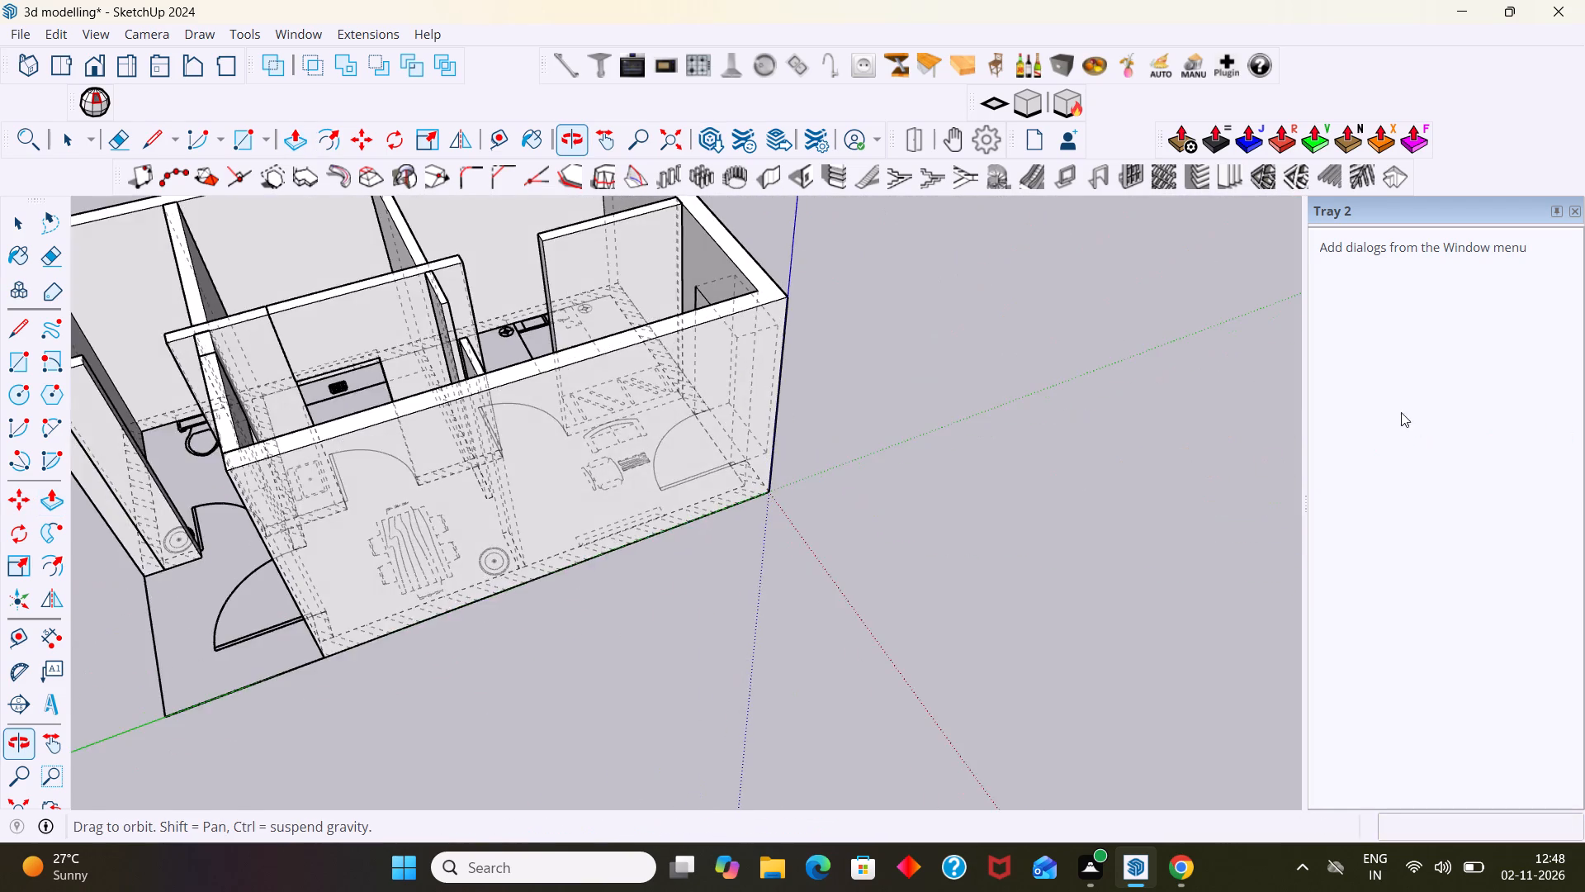
middle_drag(1401, 412, 1564, 418)
scroll(820, 361, up, 3)
middle_drag(722, 339, 958, 459)
scroll(958, 459, up, 5)
double_click(612, 364)
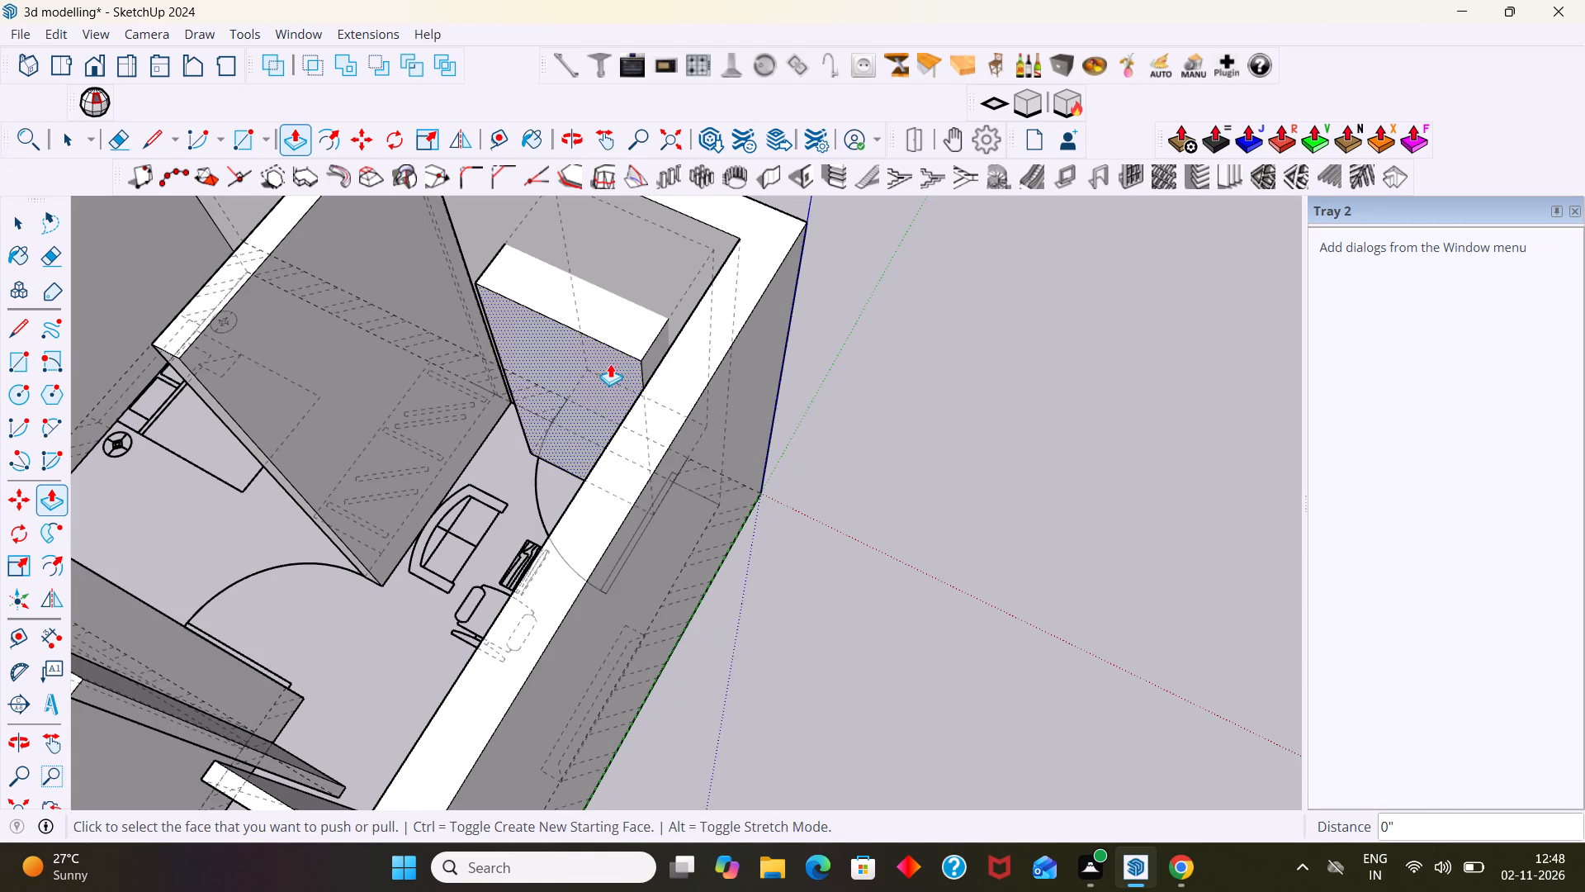
scroll(613, 364, down, 2)
key(space)
scroll(702, 338, down, 6)
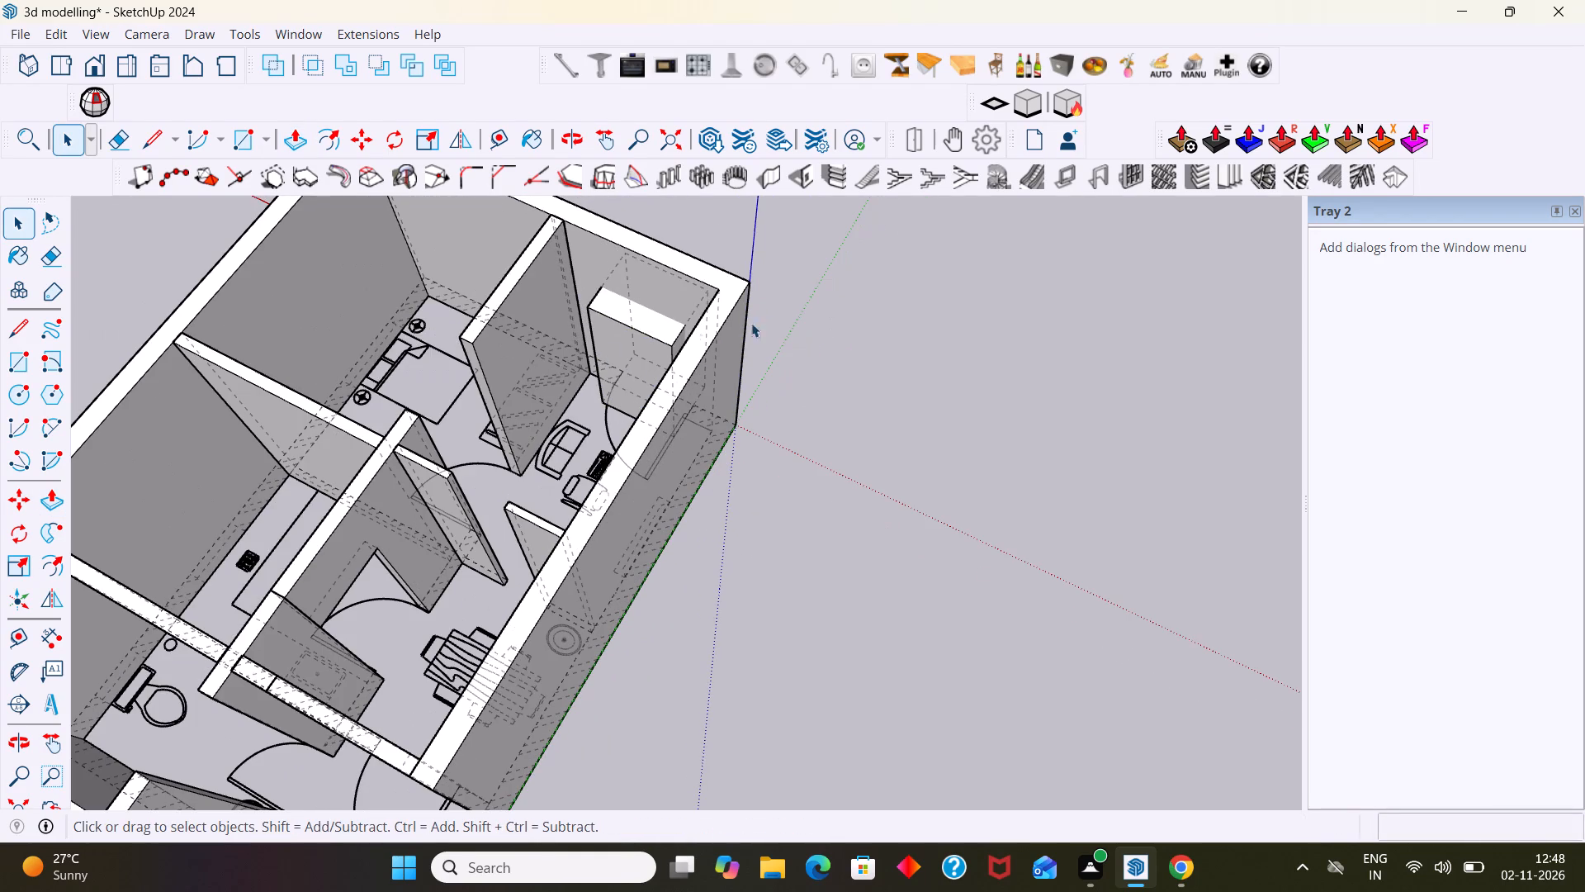
Make the whole door box a group.
click(797, 321)
triple_click(640, 321)
middle_drag(641, 321, 583, 327)
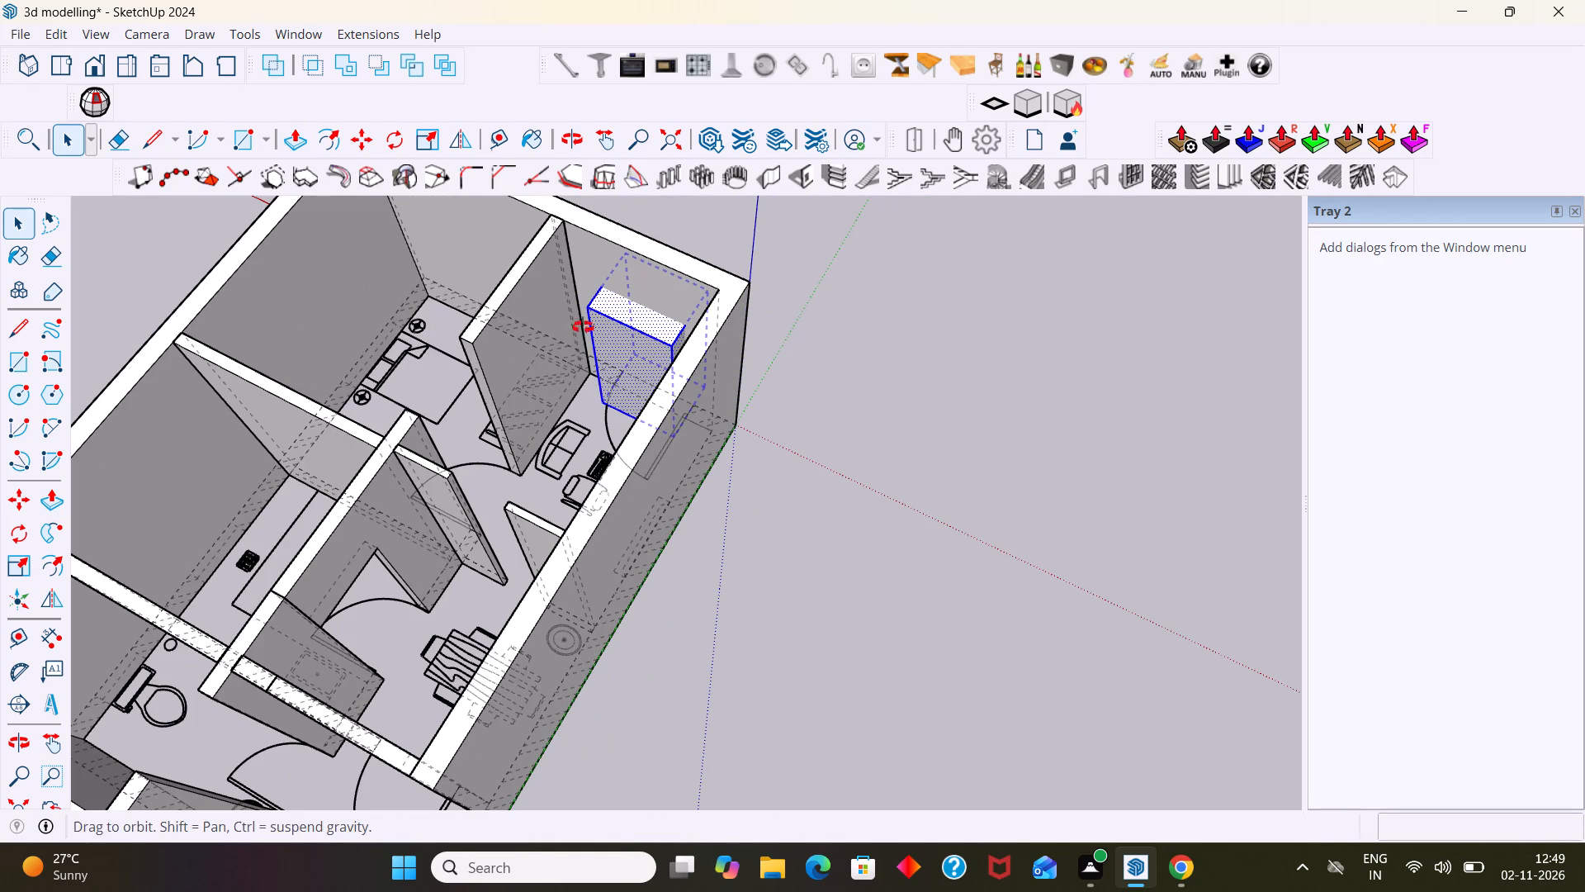
middle_drag(583, 327, 315, 330)
scroll(807, 292, down, 4)
middle_drag(878, 337, 665, 209)
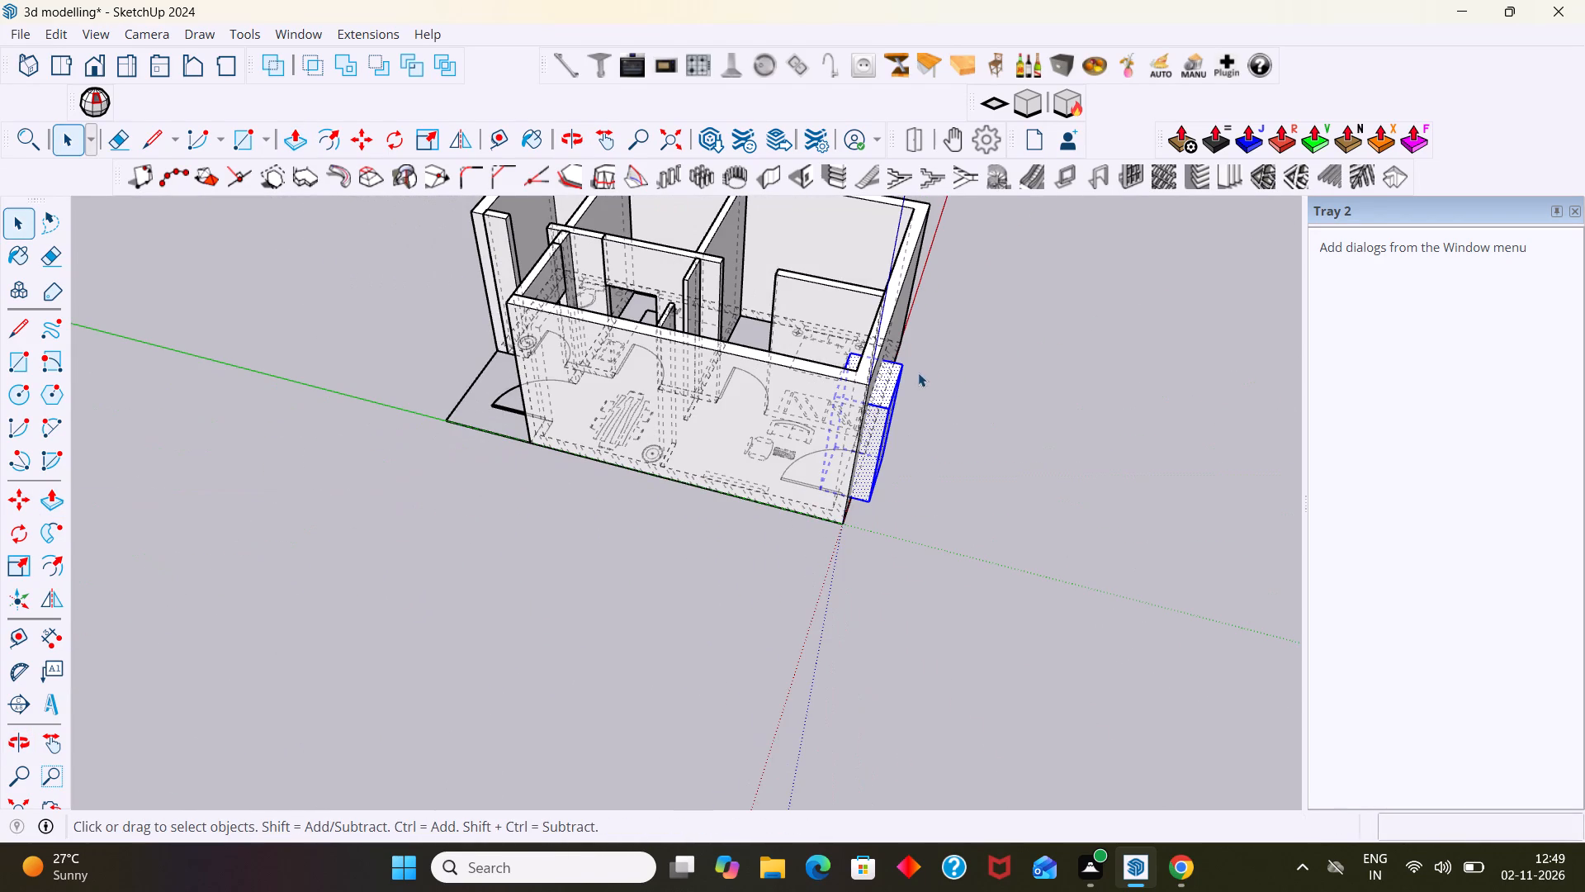
right_click(885, 396)
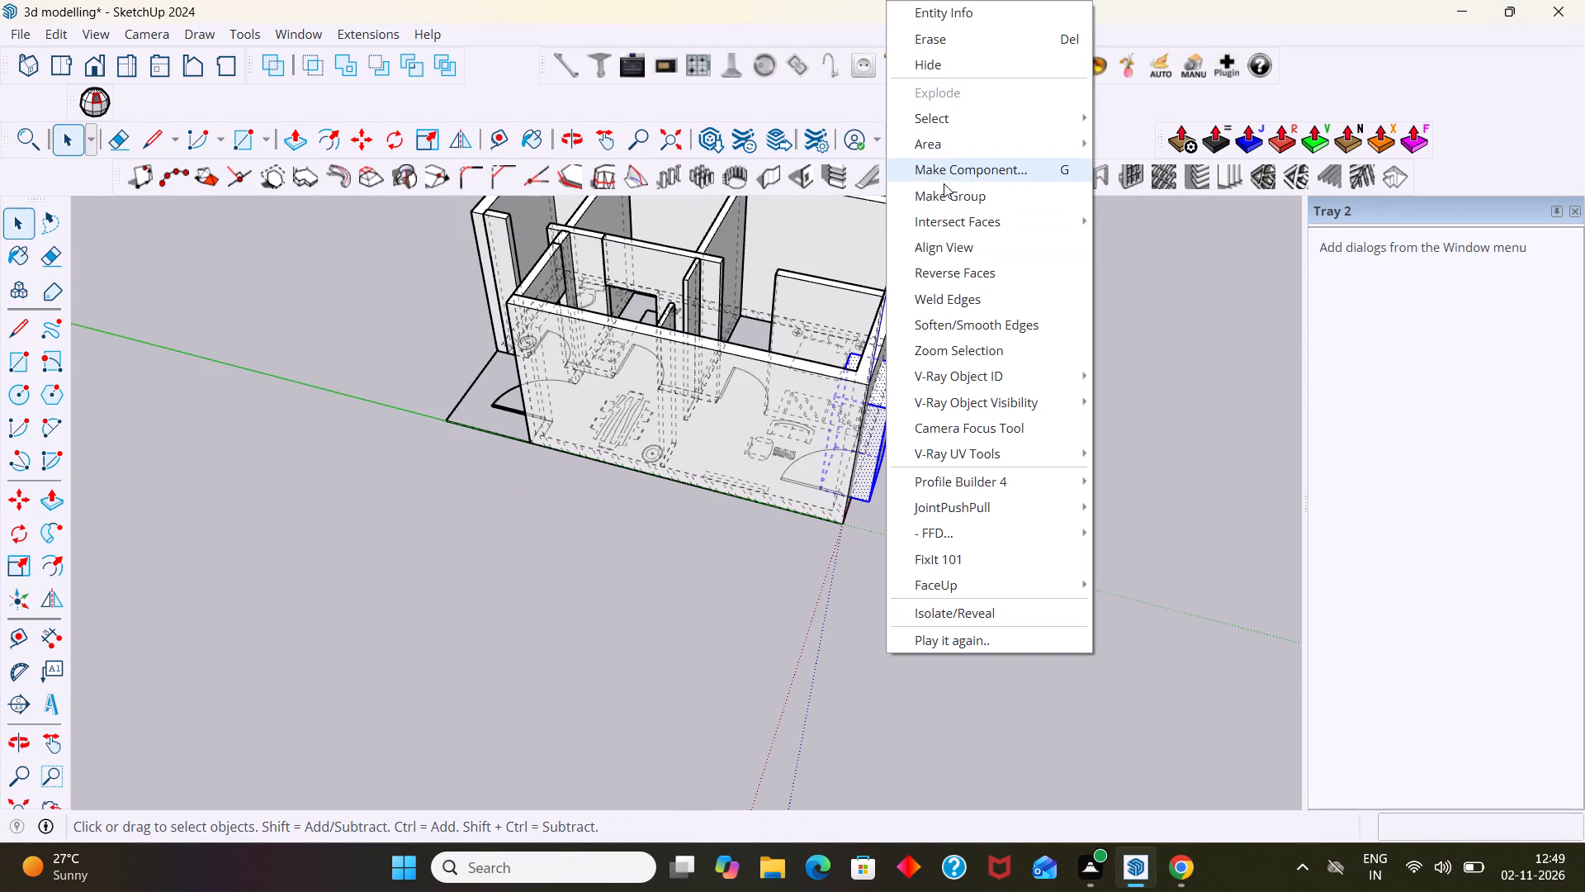
click(945, 192)
click(1015, 394)
Hide the back edges and subtract the grouped door box from the outer wall group to cut the door opening.
scroll(1001, 396, down, 6)
middle_drag(990, 408, 747, 400)
key(k)
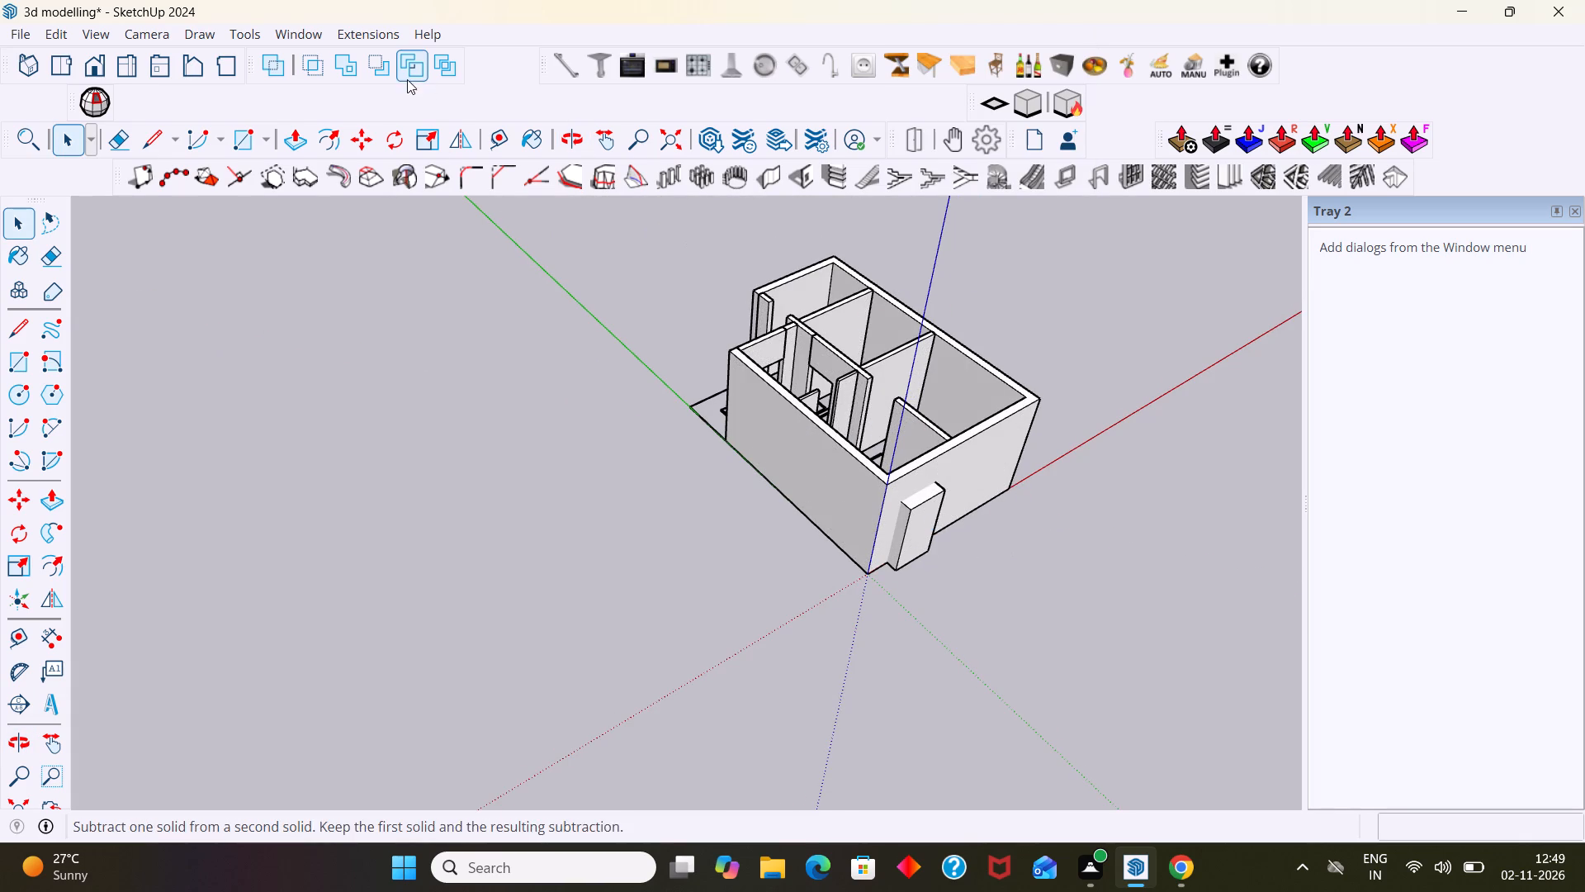
click(386, 73)
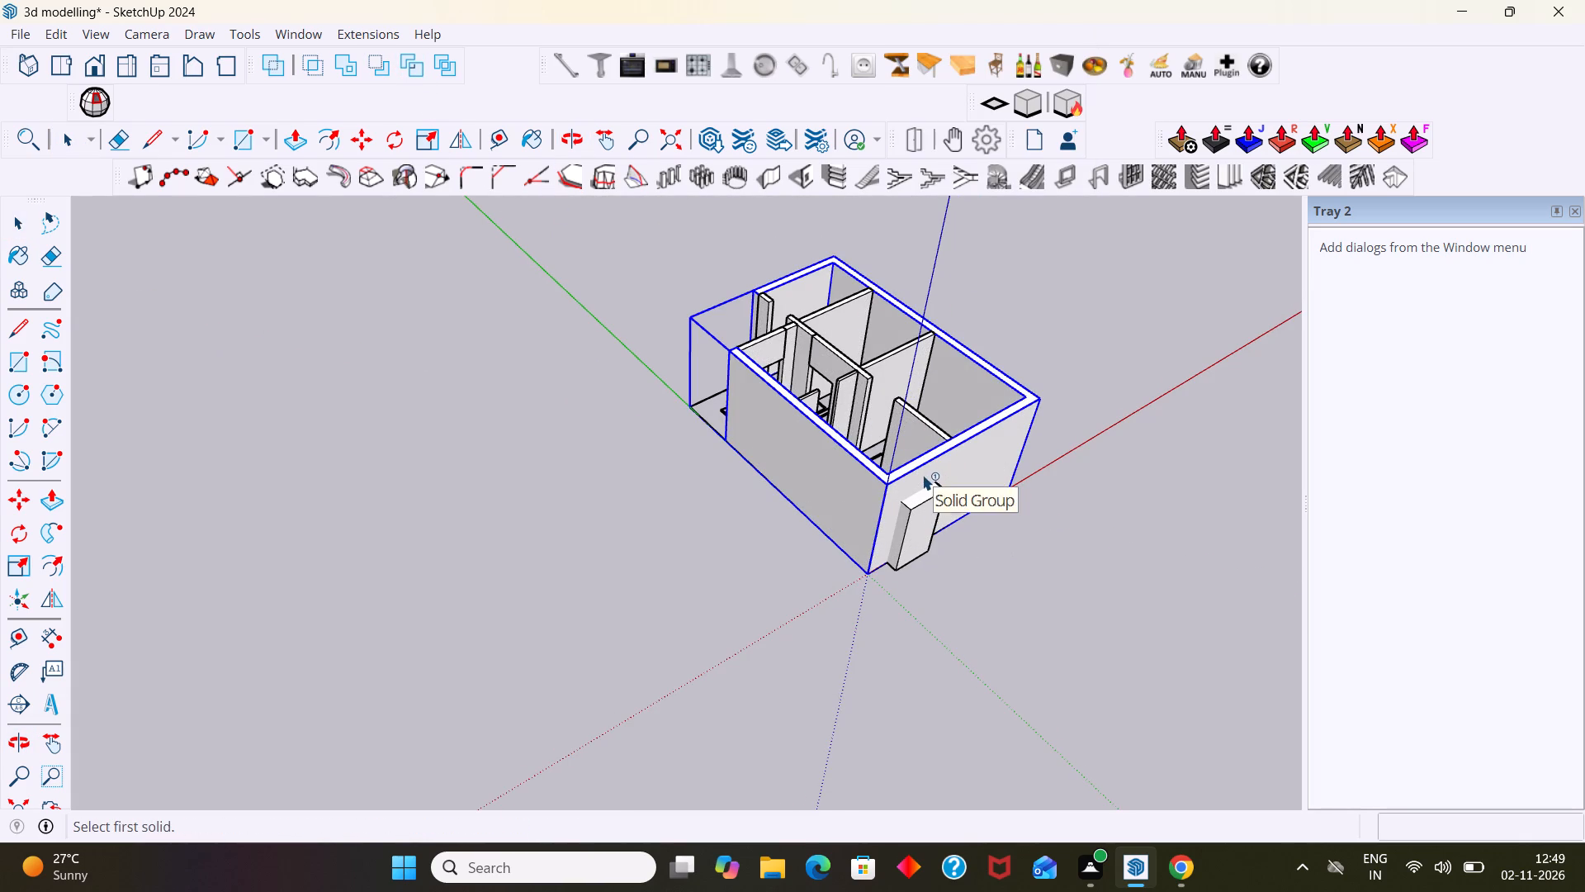
click(930, 503)
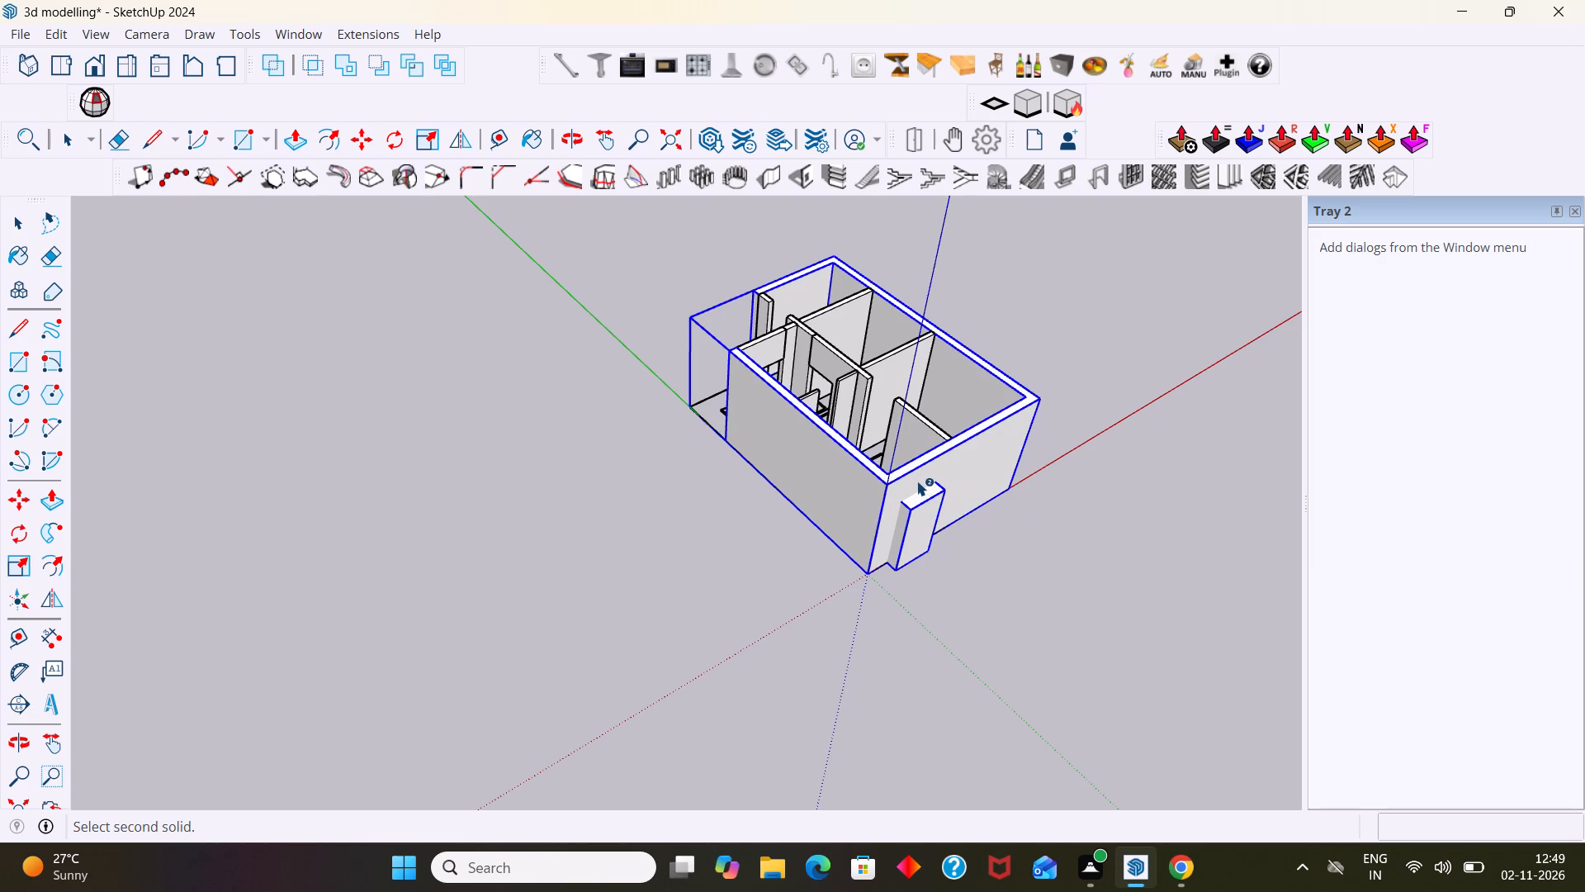
click(917, 482)
scroll(915, 481, down, 3)
middle_drag(965, 498, 863, 439)
scroll(915, 499, up, 7)
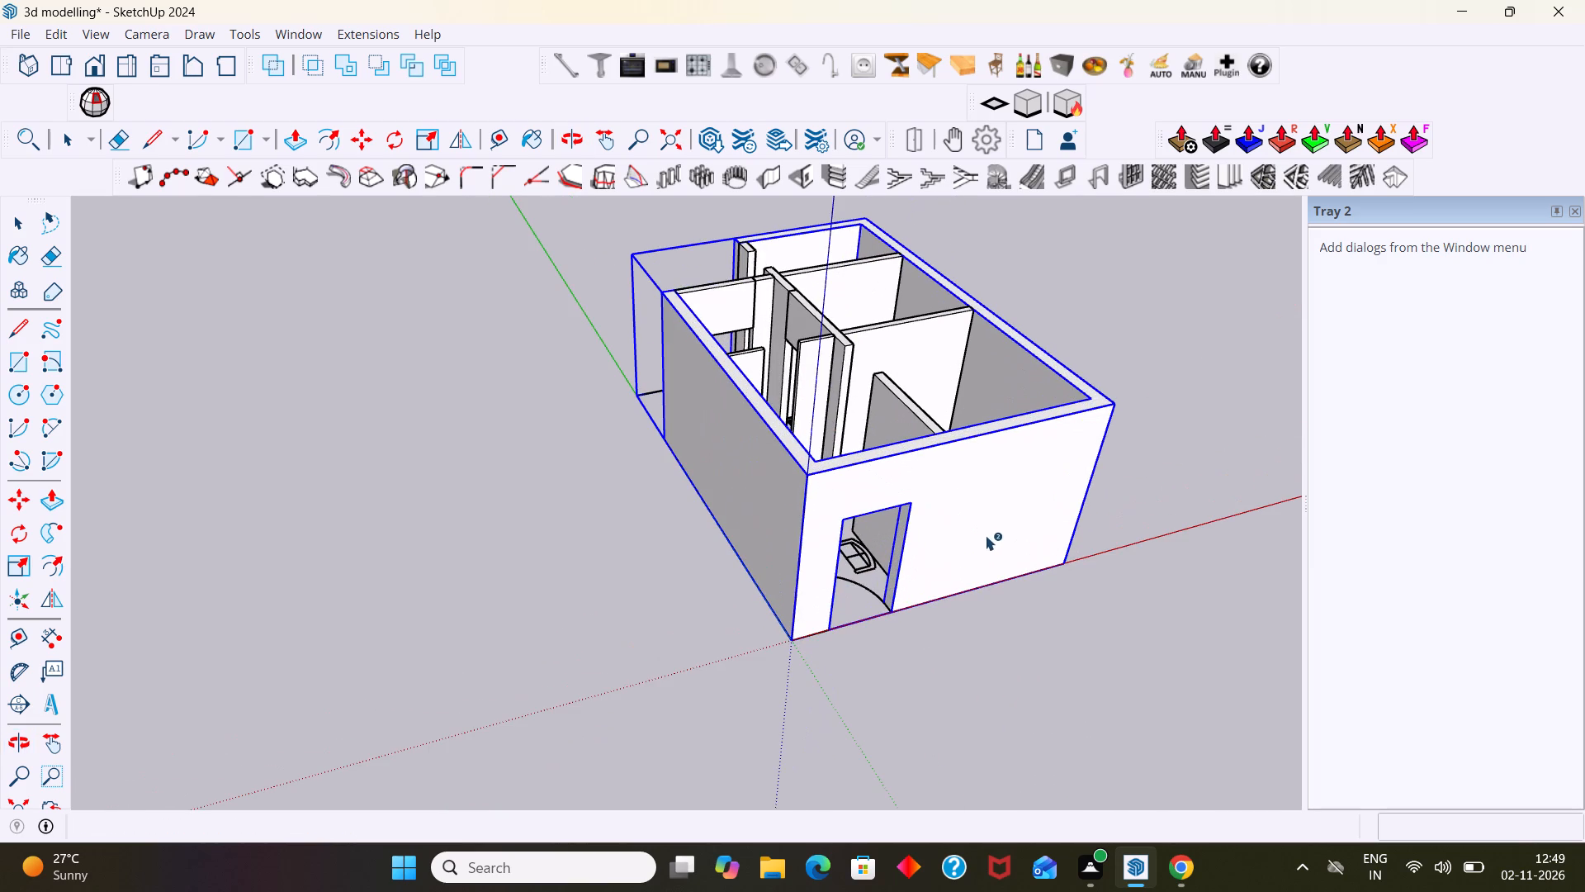
key(space)
click(1141, 444)
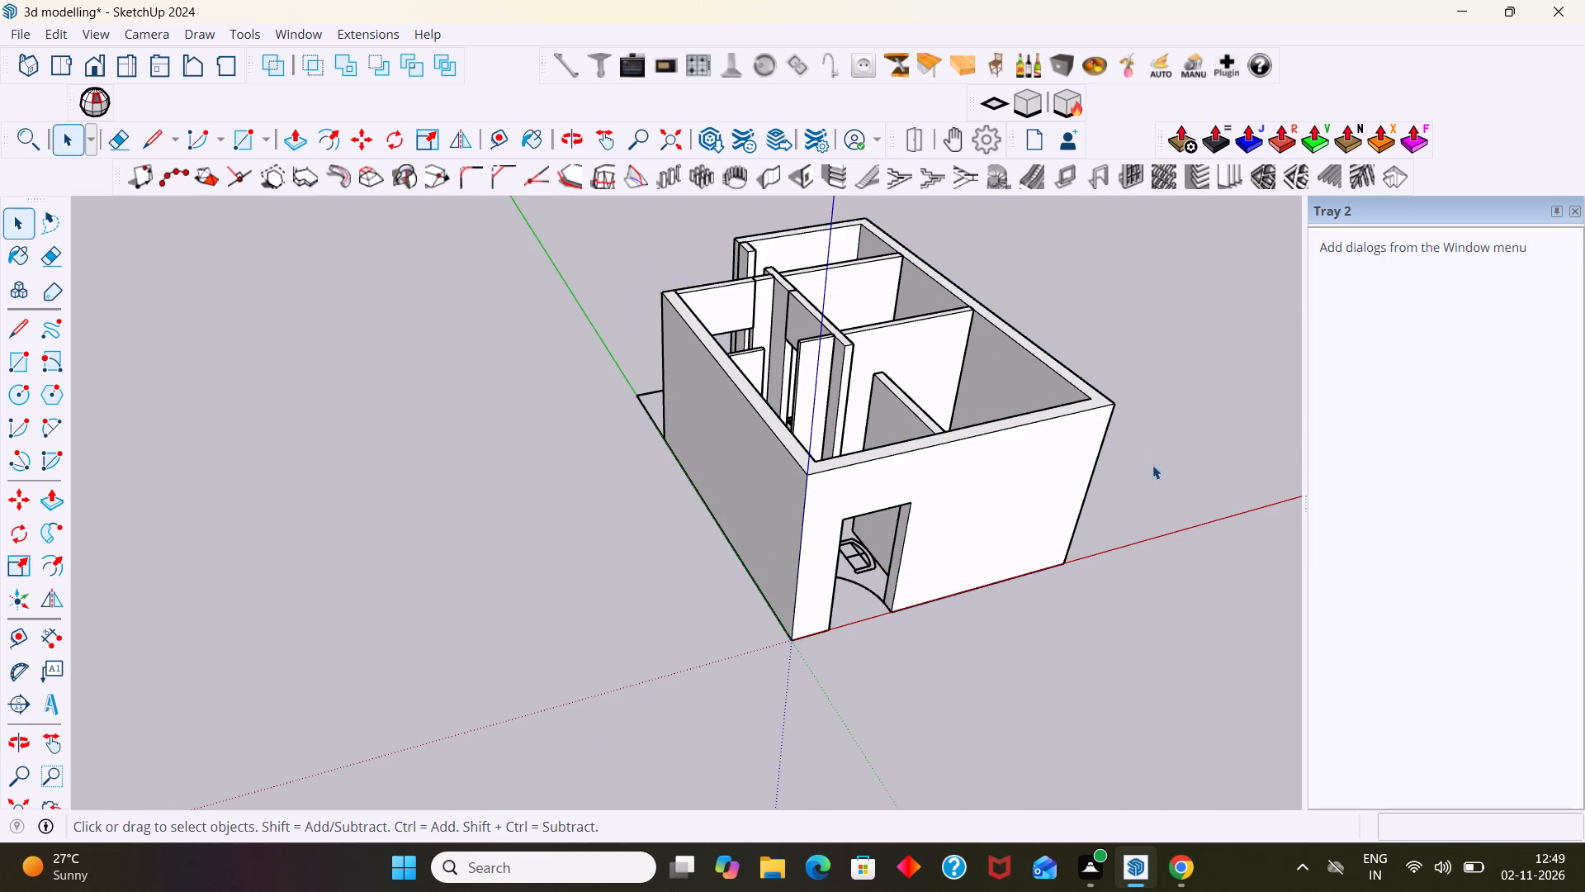
Examine the new door opening and the outer walls from the front, long side and above.
shift+middle_drag(1163, 473, 804, 435)
scroll(574, 482, up, 7)
middle_drag(526, 484, 882, 485)
scroll(866, 480, down, 1)
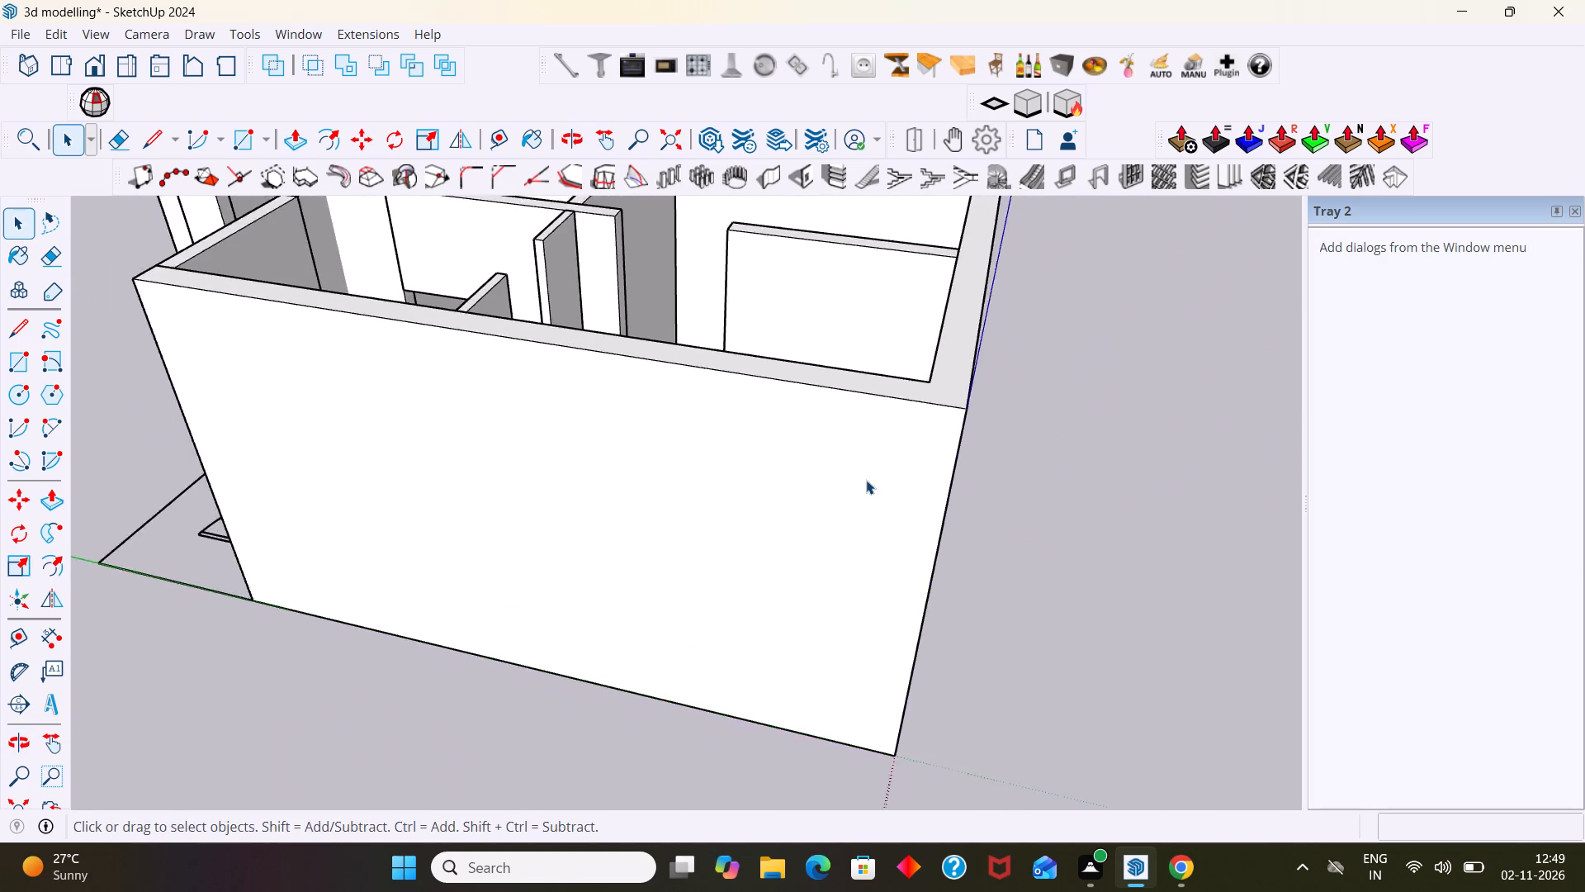
scroll(866, 480, down, 5)
middle_drag(850, 475, 497, 439)
scroll(672, 457, down, 6)
middle_drag(718, 549, 569, 537)
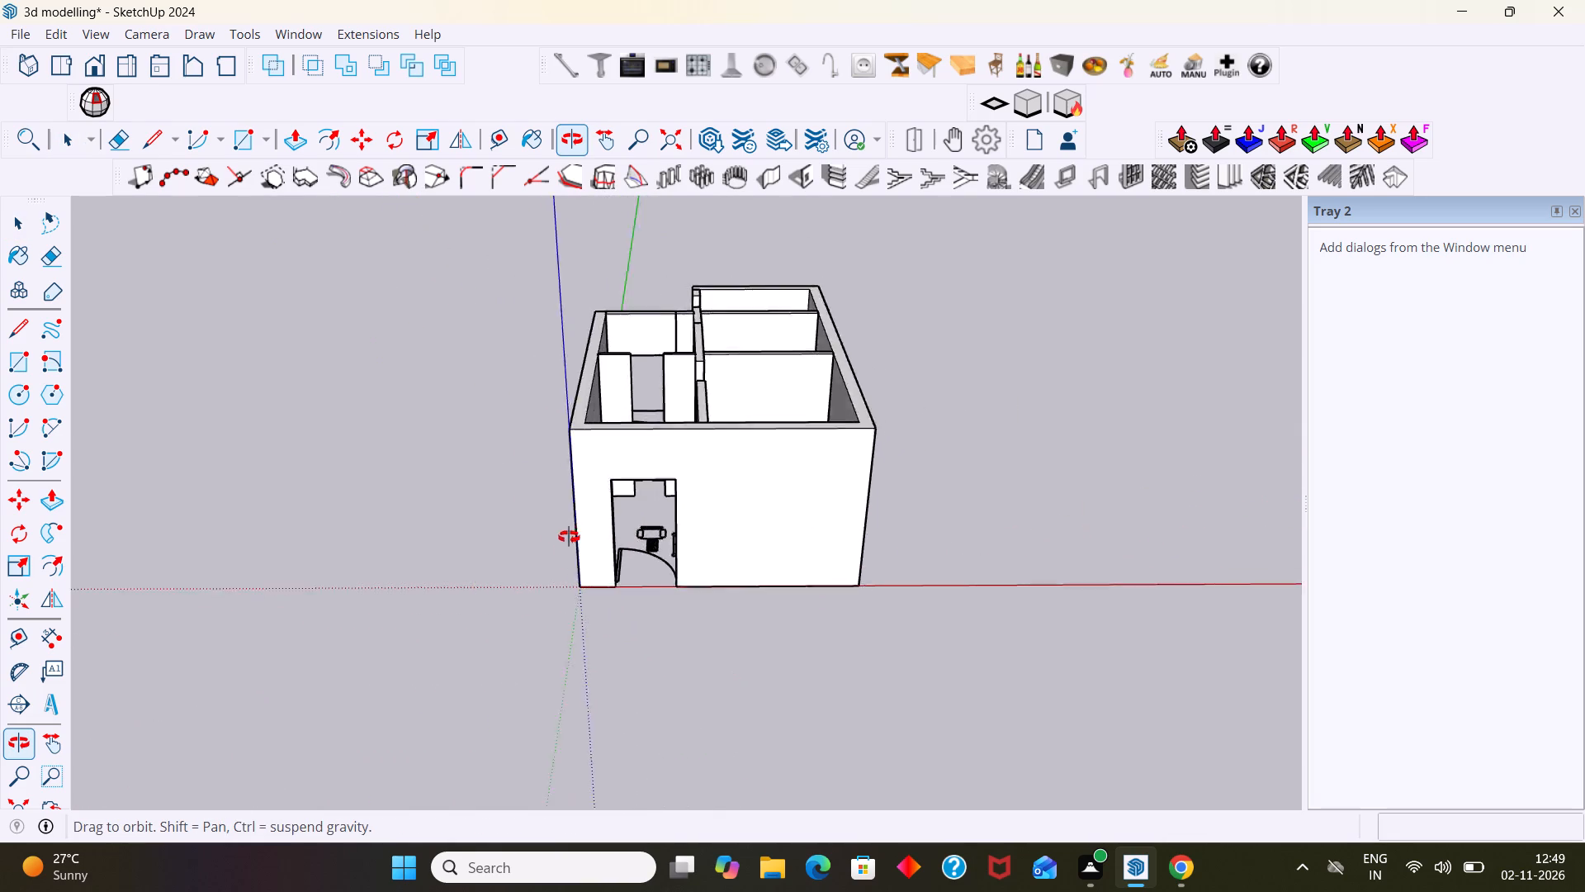
middle_drag(569, 537, 361, 536)
scroll(583, 475, up, 8)
scroll(580, 479, down, 5)
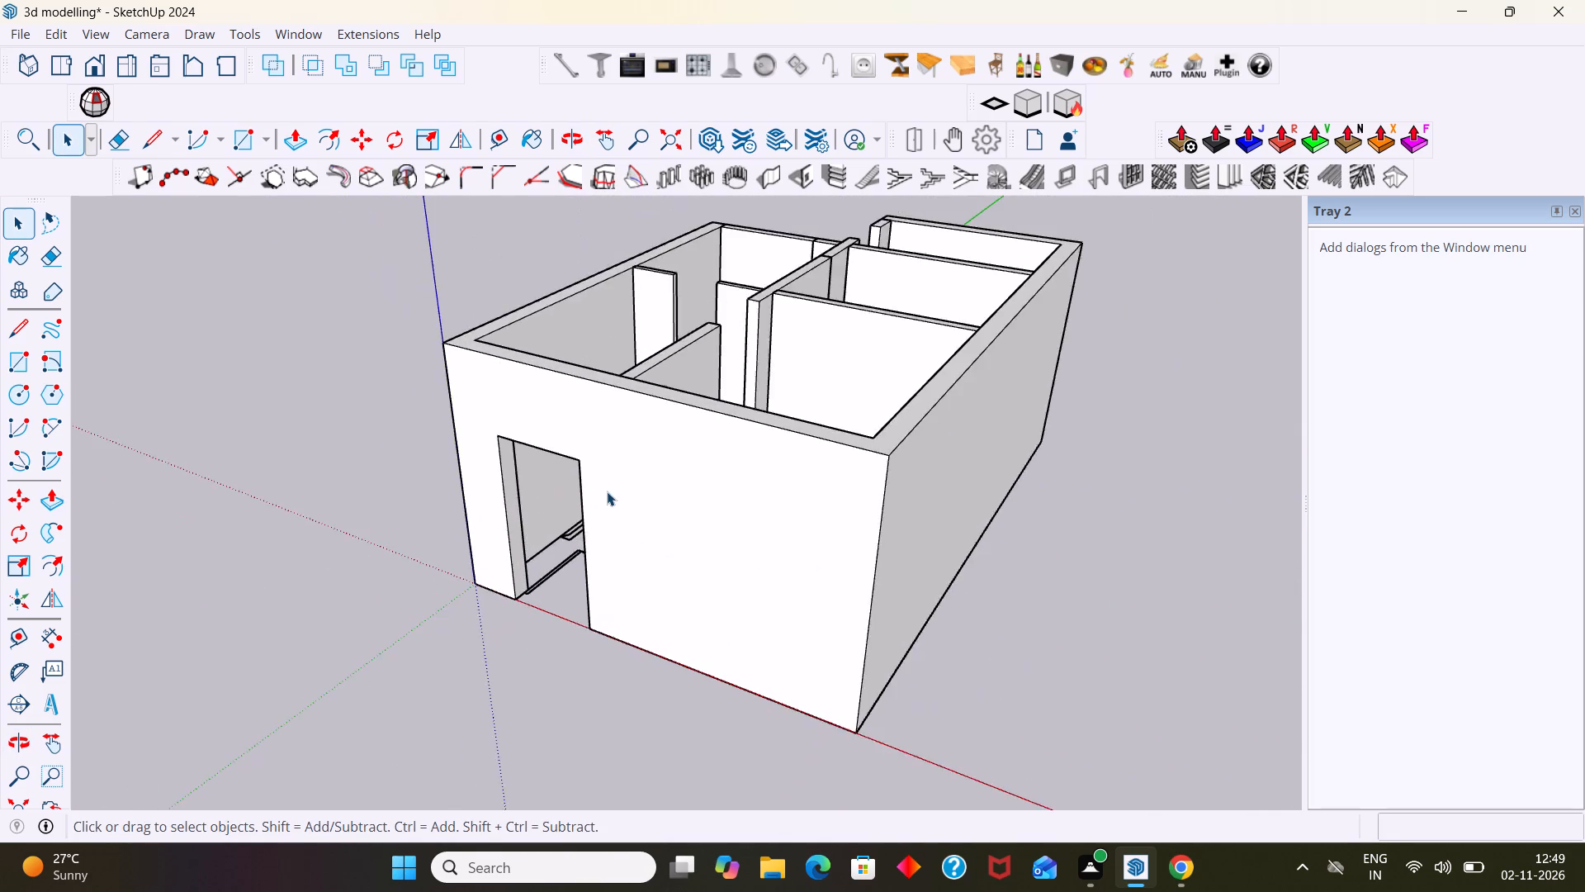
scroll(607, 491, down, 7)
middle_drag(628, 508, 867, 693)
scroll(589, 483, up, 1)
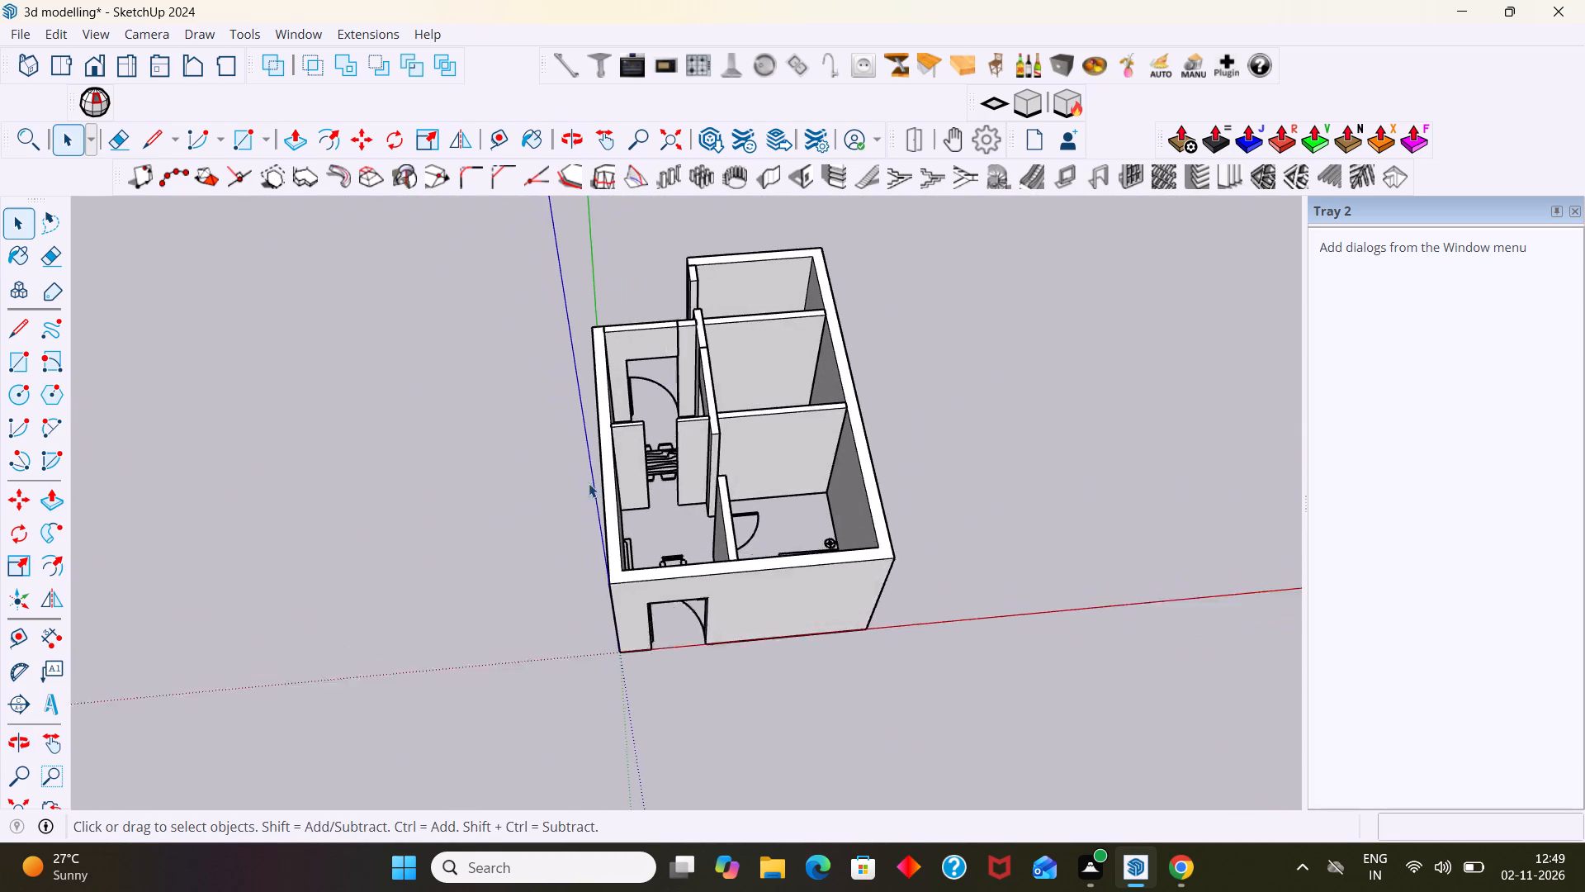
Examine the interior partitions, lintels and door gaps against the plan, from the living area to the bathroom and entrance.
scroll(589, 483, up, 6)
middle_drag(660, 562, 1001, 533)
scroll(600, 457, up, 2)
scroll(662, 435, down, 8)
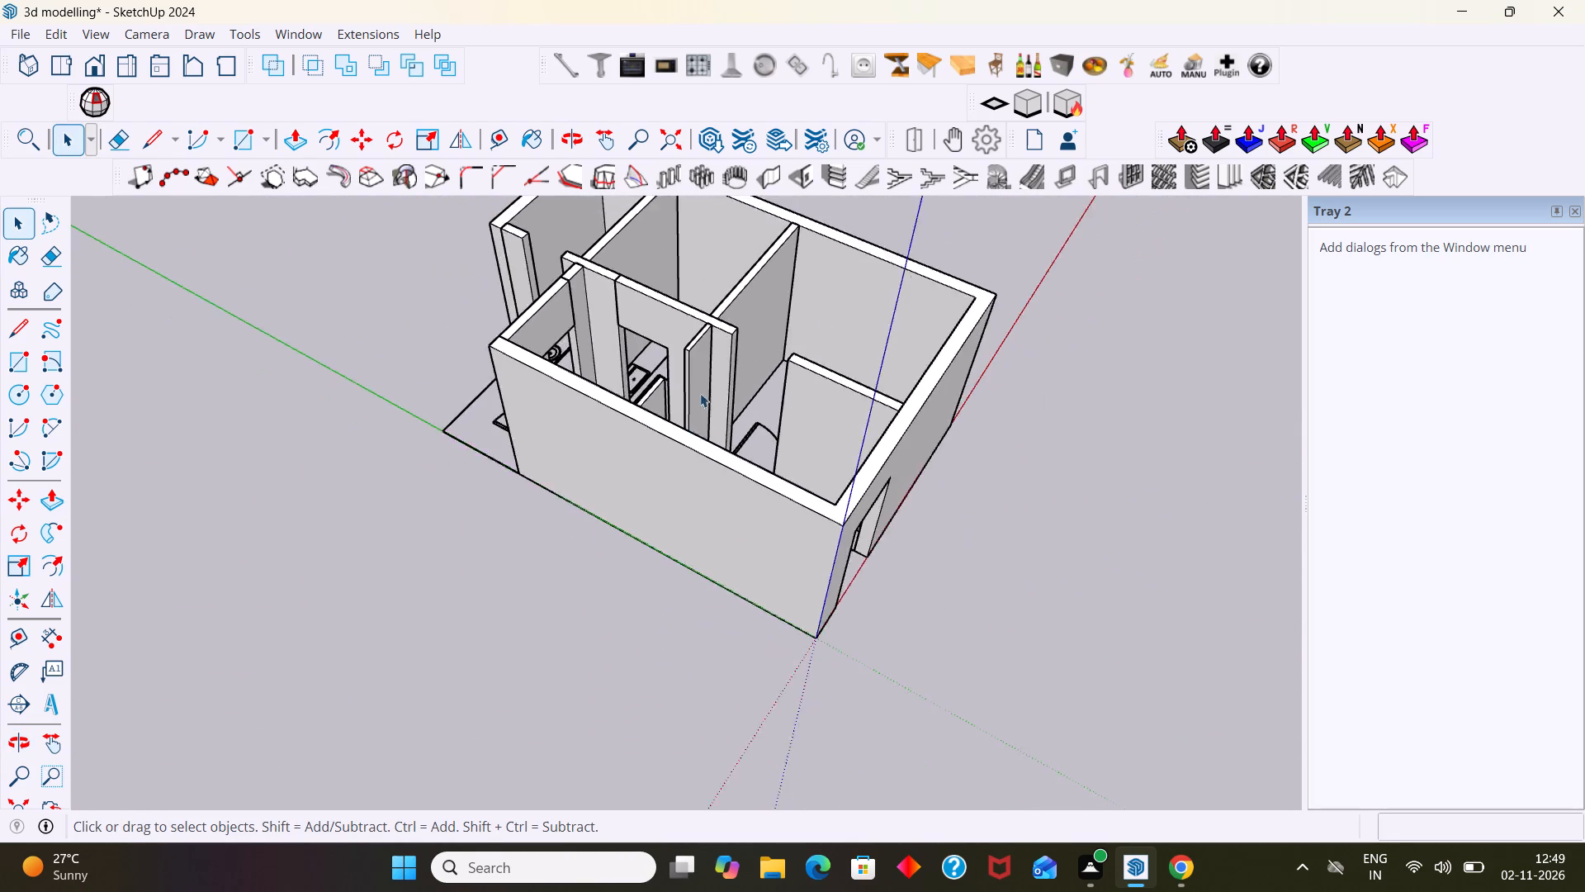
scroll(700, 393, down, 2)
shift+middle_drag(731, 390, 590, 488)
scroll(506, 448, up, 10)
middle_drag(530, 477, 673, 477)
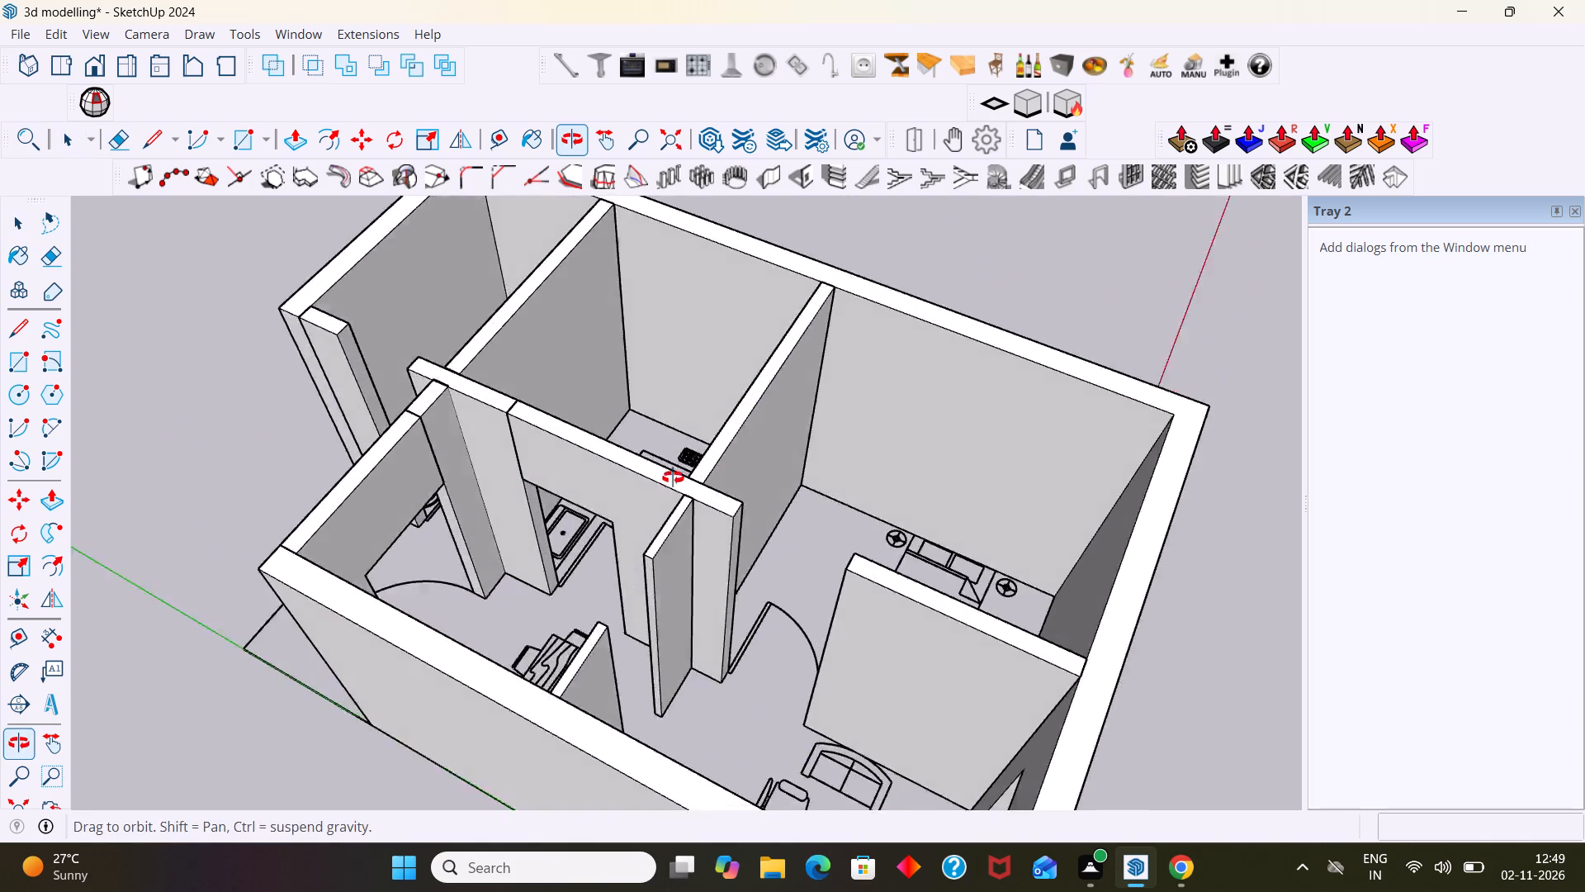
middle_drag(673, 477, 699, 467)
scroll(627, 514, up, 2)
middle_drag(538, 531, 872, 493)
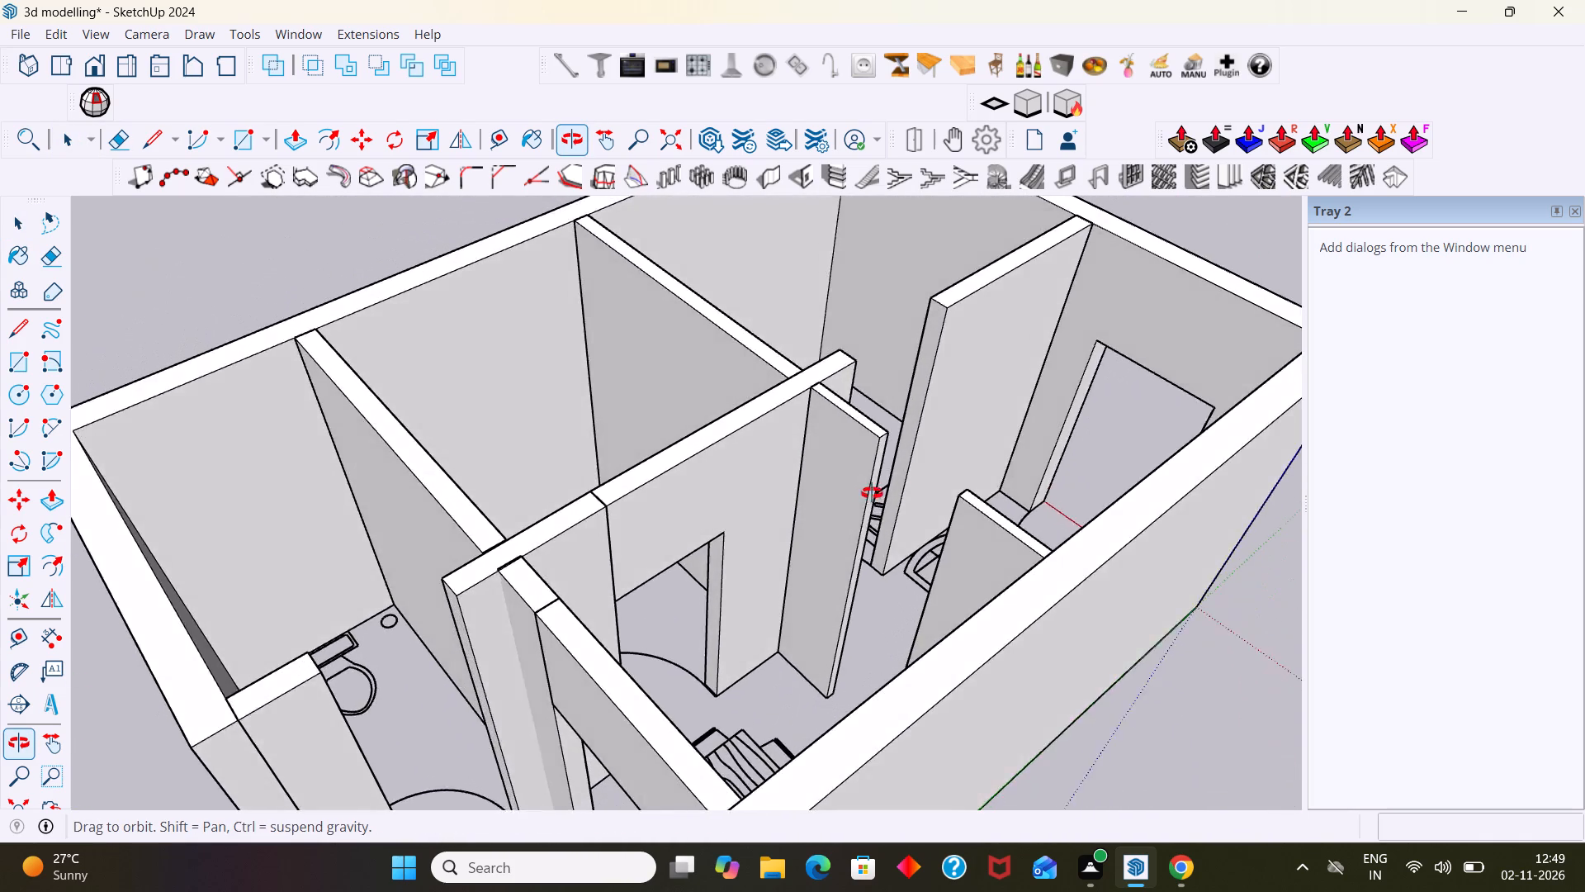
middle_drag(872, 493, 848, 473)
scroll(608, 634, down, 3)
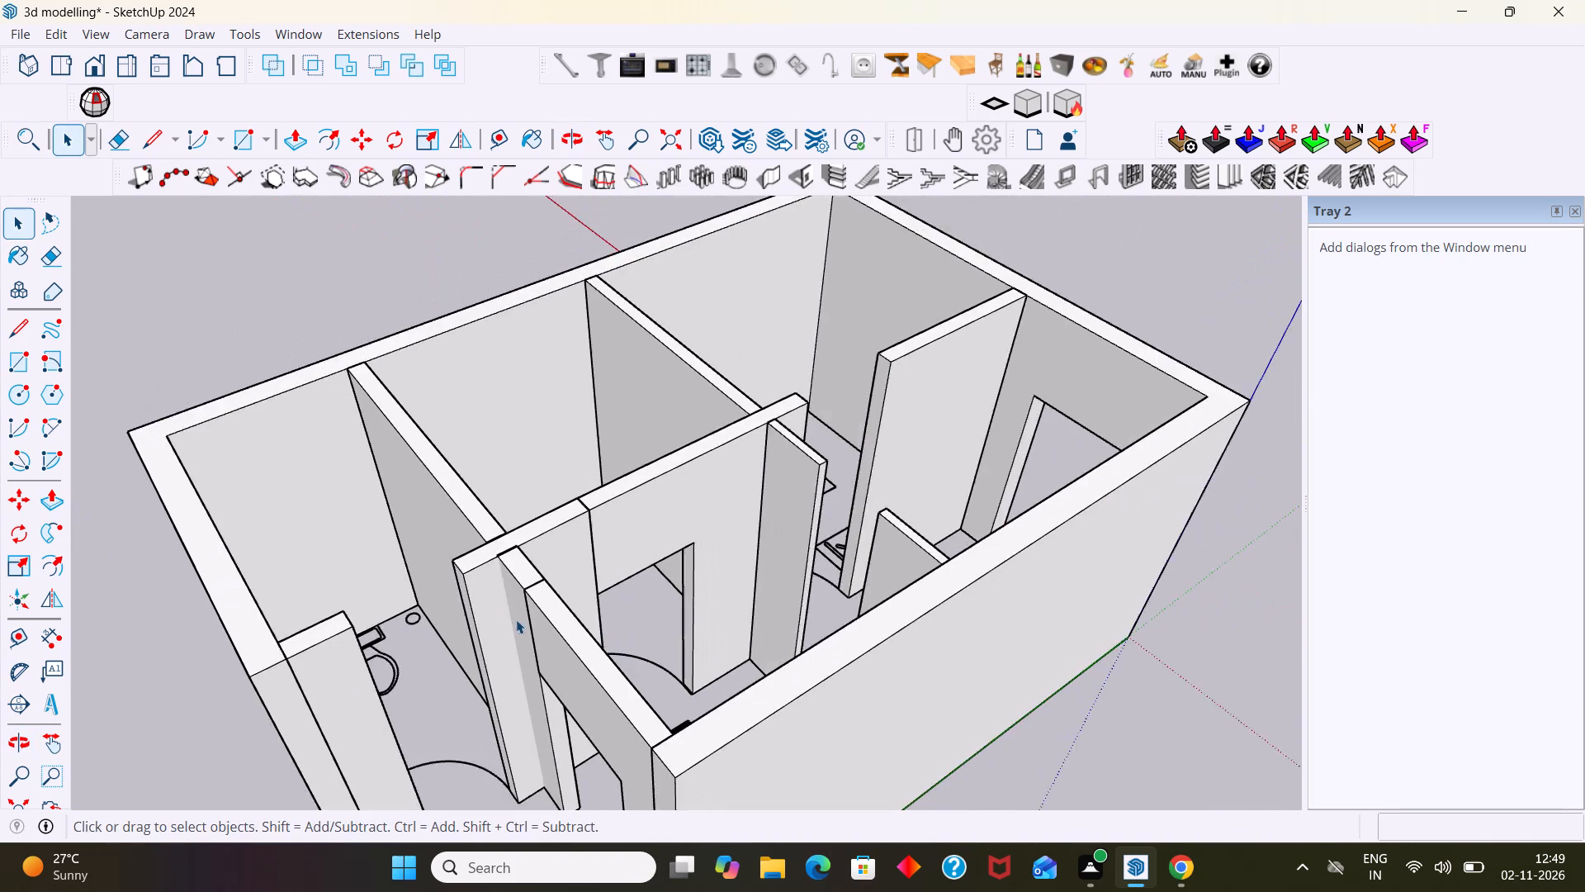
scroll(516, 619, down, 3)
middle_drag(514, 620, 587, 428)
scroll(546, 464, down, 3)
middle_drag(554, 472, 492, 583)
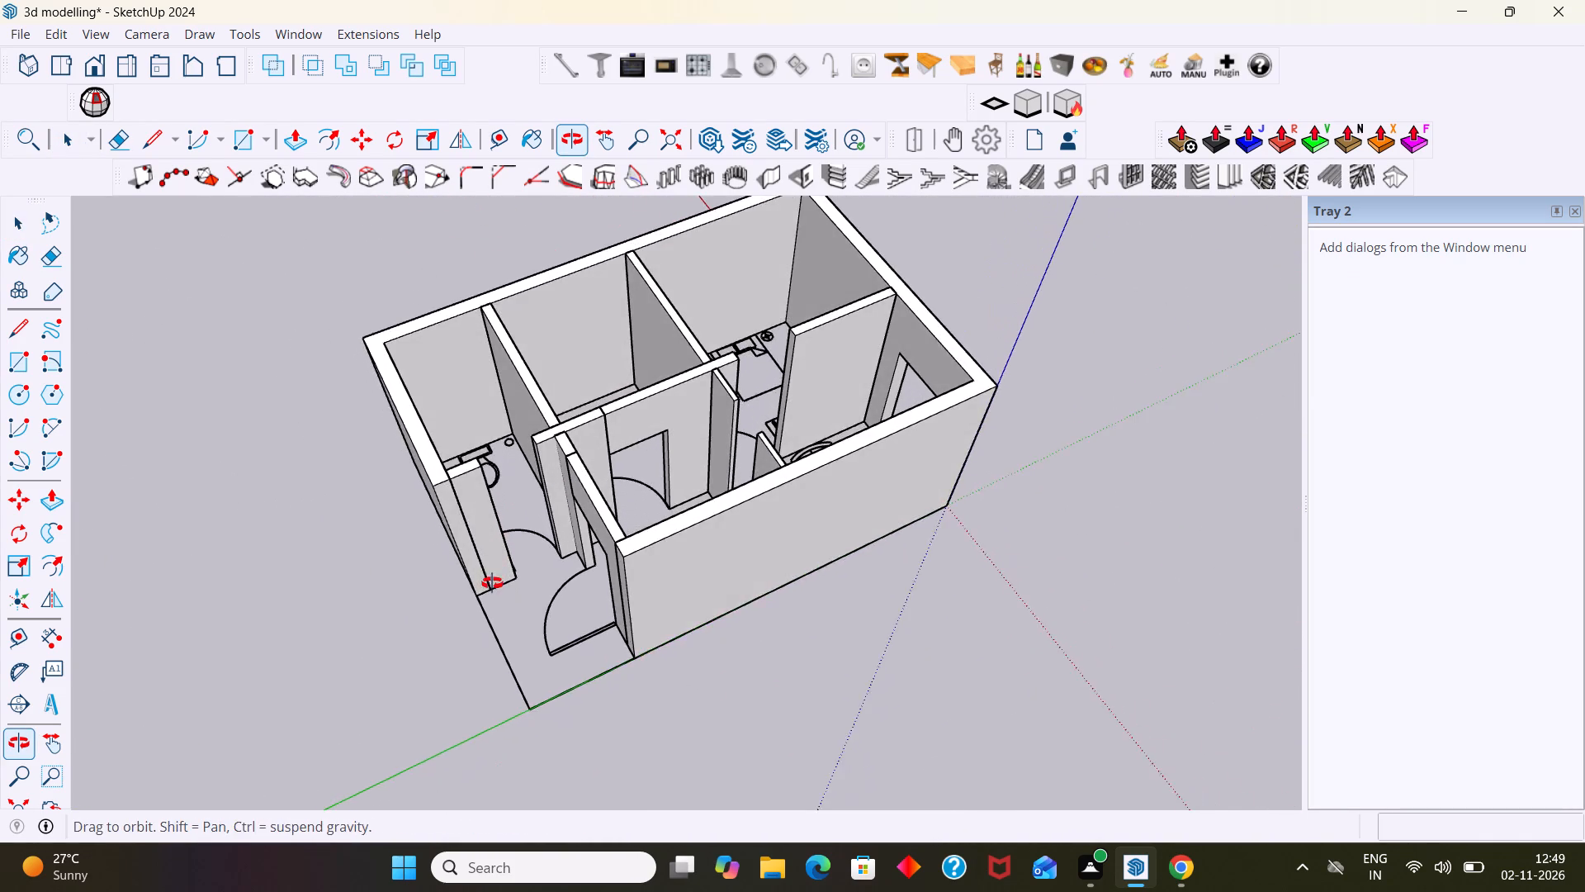
middle_drag(492, 583, 491, 574)
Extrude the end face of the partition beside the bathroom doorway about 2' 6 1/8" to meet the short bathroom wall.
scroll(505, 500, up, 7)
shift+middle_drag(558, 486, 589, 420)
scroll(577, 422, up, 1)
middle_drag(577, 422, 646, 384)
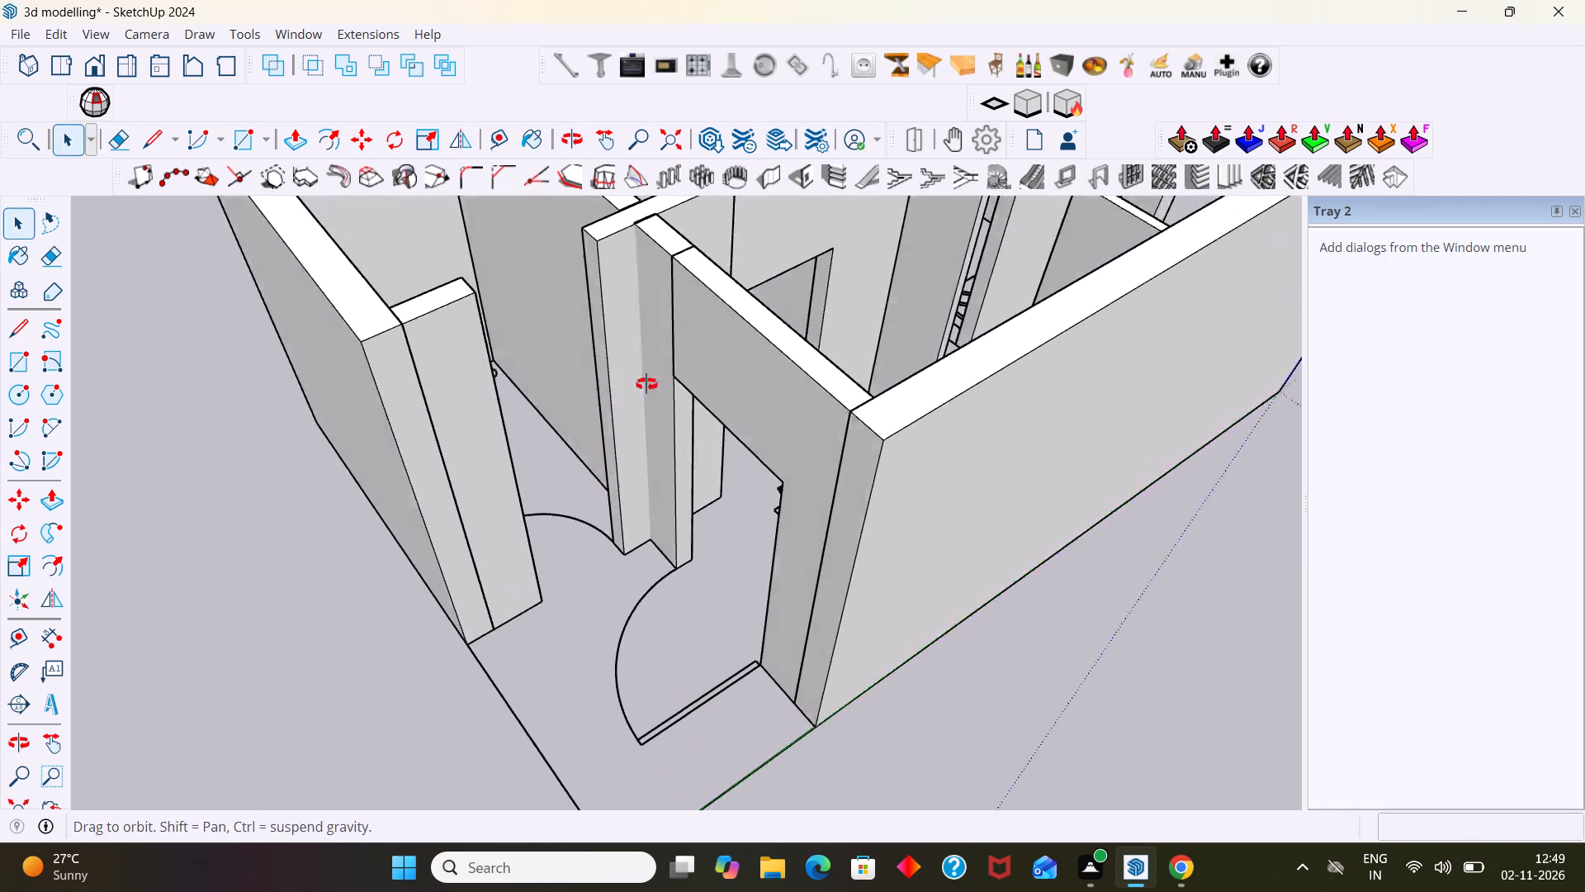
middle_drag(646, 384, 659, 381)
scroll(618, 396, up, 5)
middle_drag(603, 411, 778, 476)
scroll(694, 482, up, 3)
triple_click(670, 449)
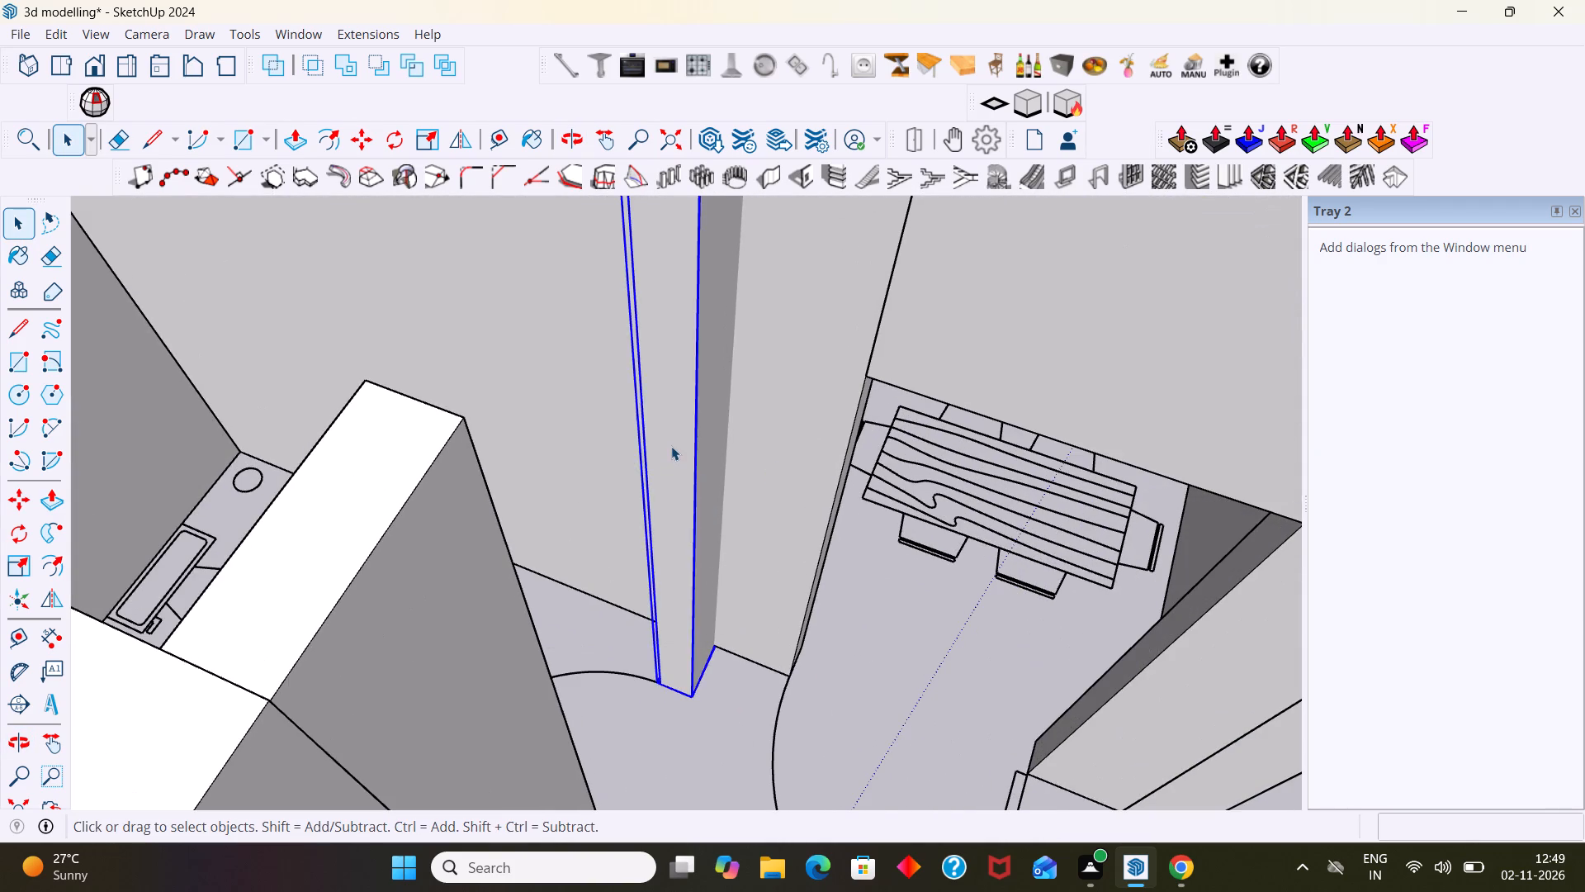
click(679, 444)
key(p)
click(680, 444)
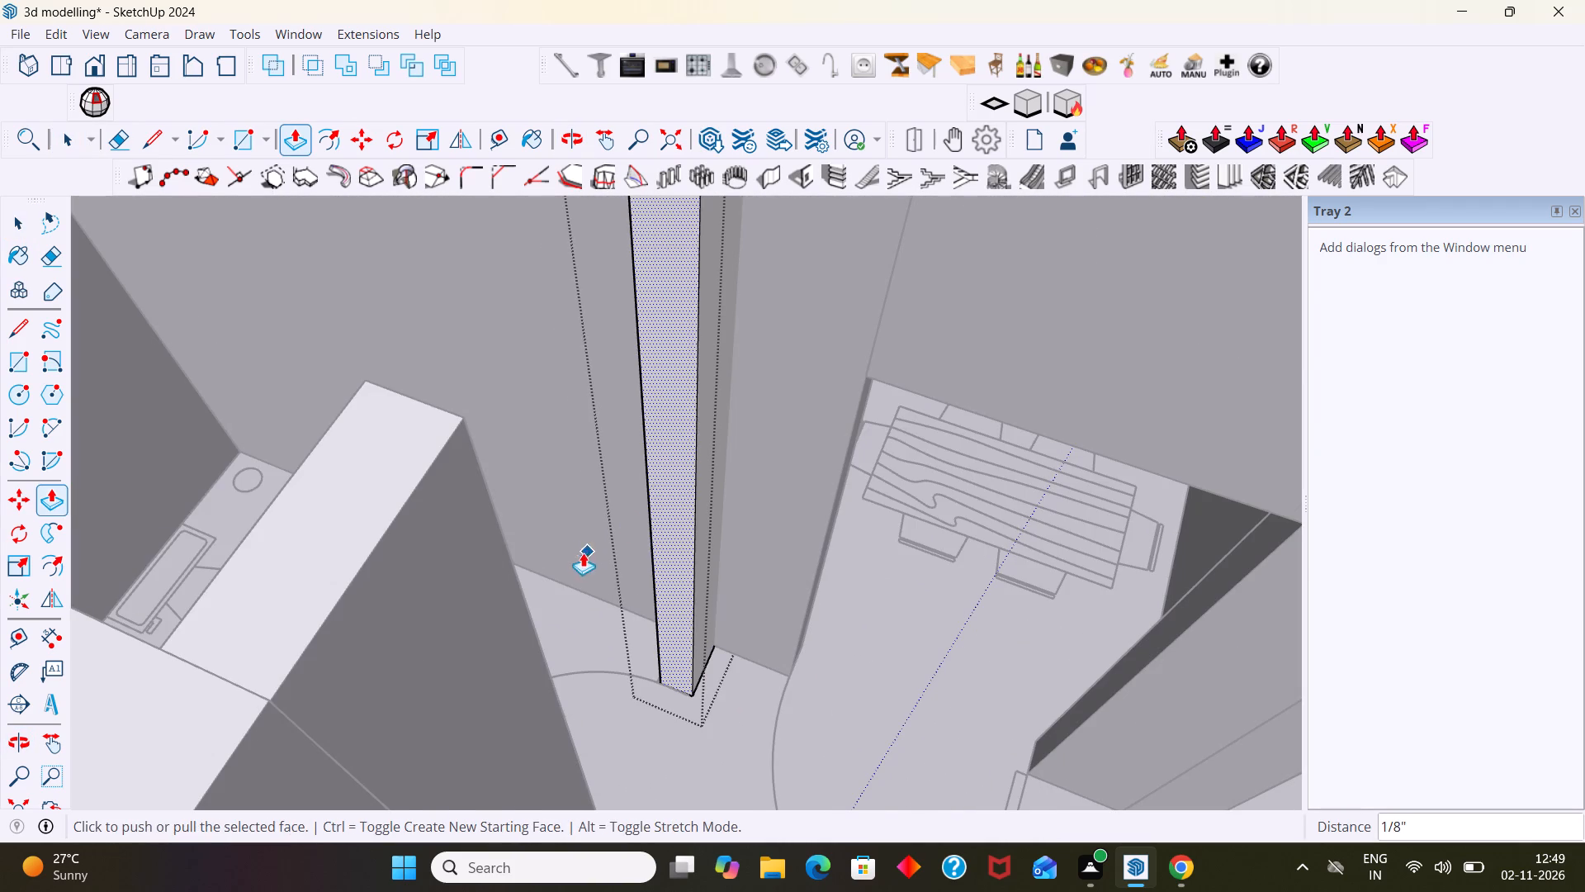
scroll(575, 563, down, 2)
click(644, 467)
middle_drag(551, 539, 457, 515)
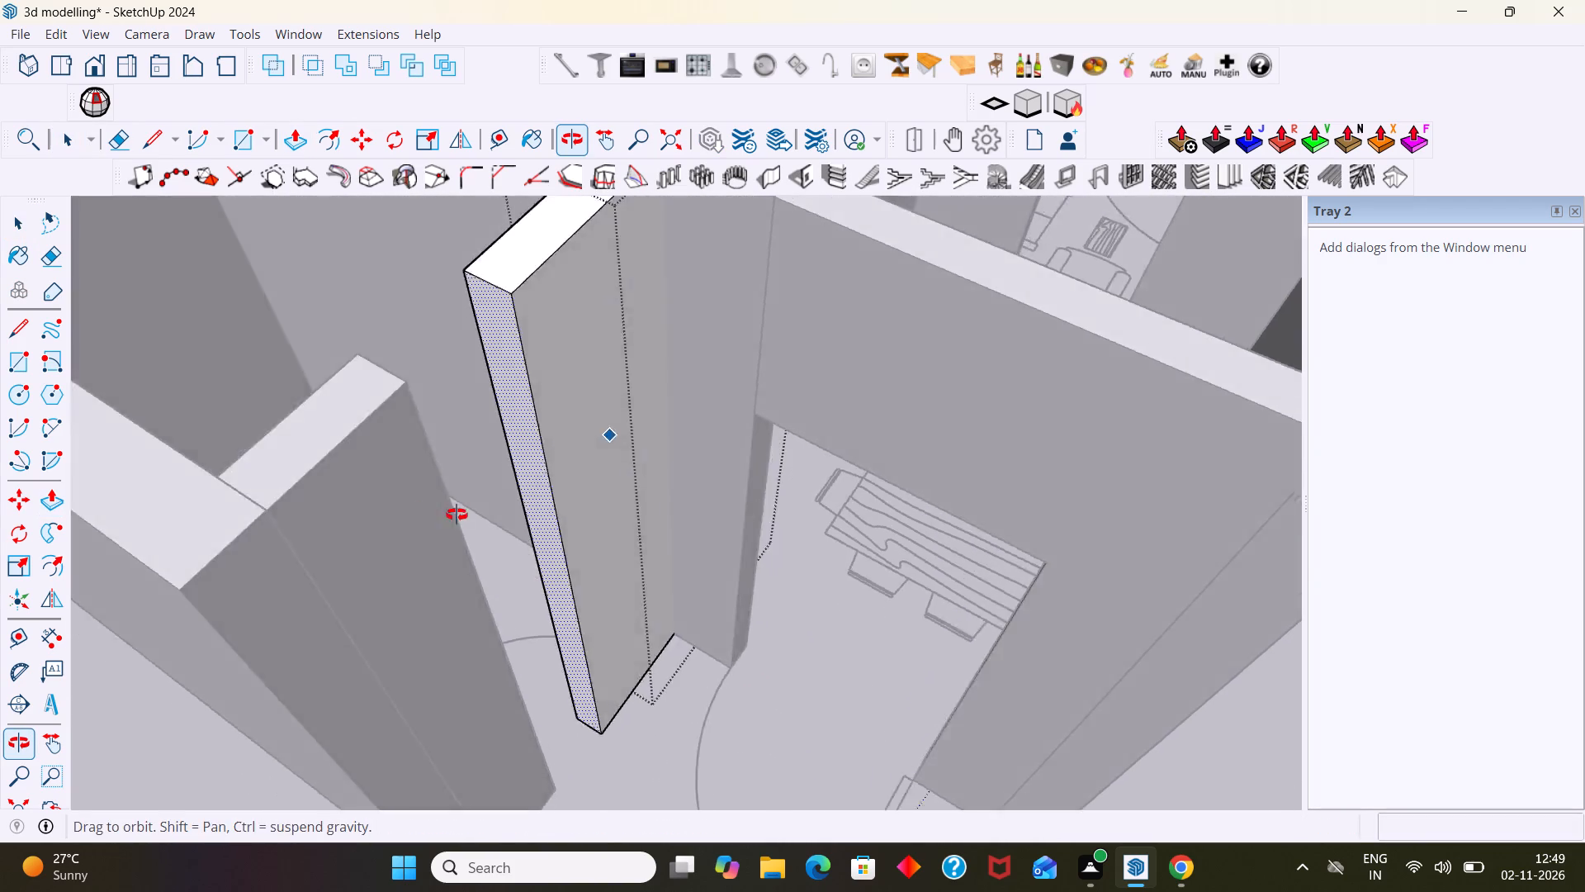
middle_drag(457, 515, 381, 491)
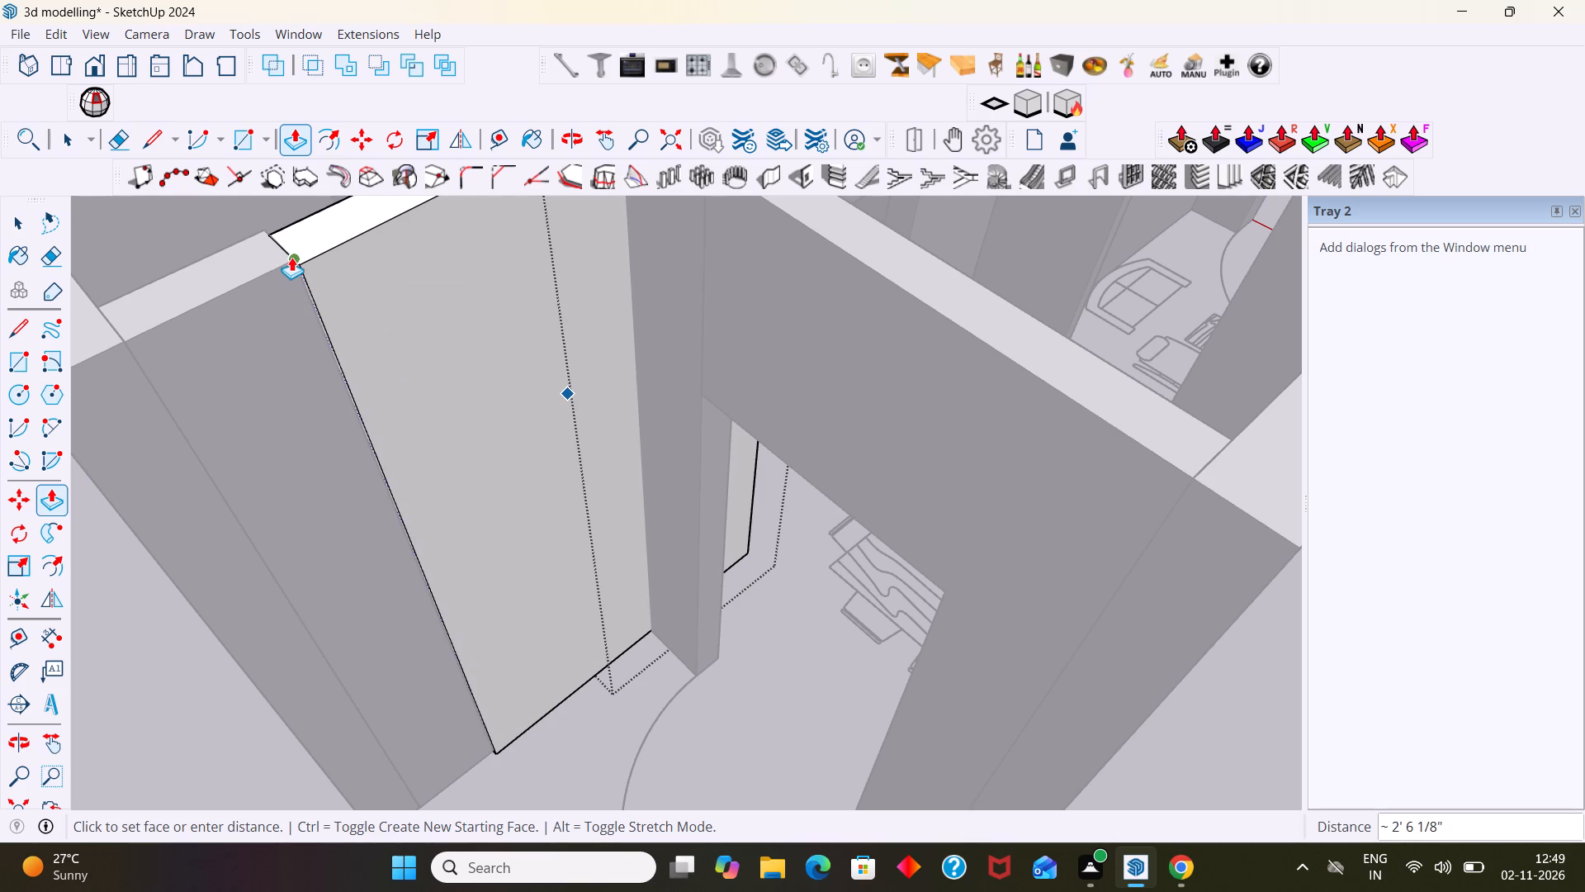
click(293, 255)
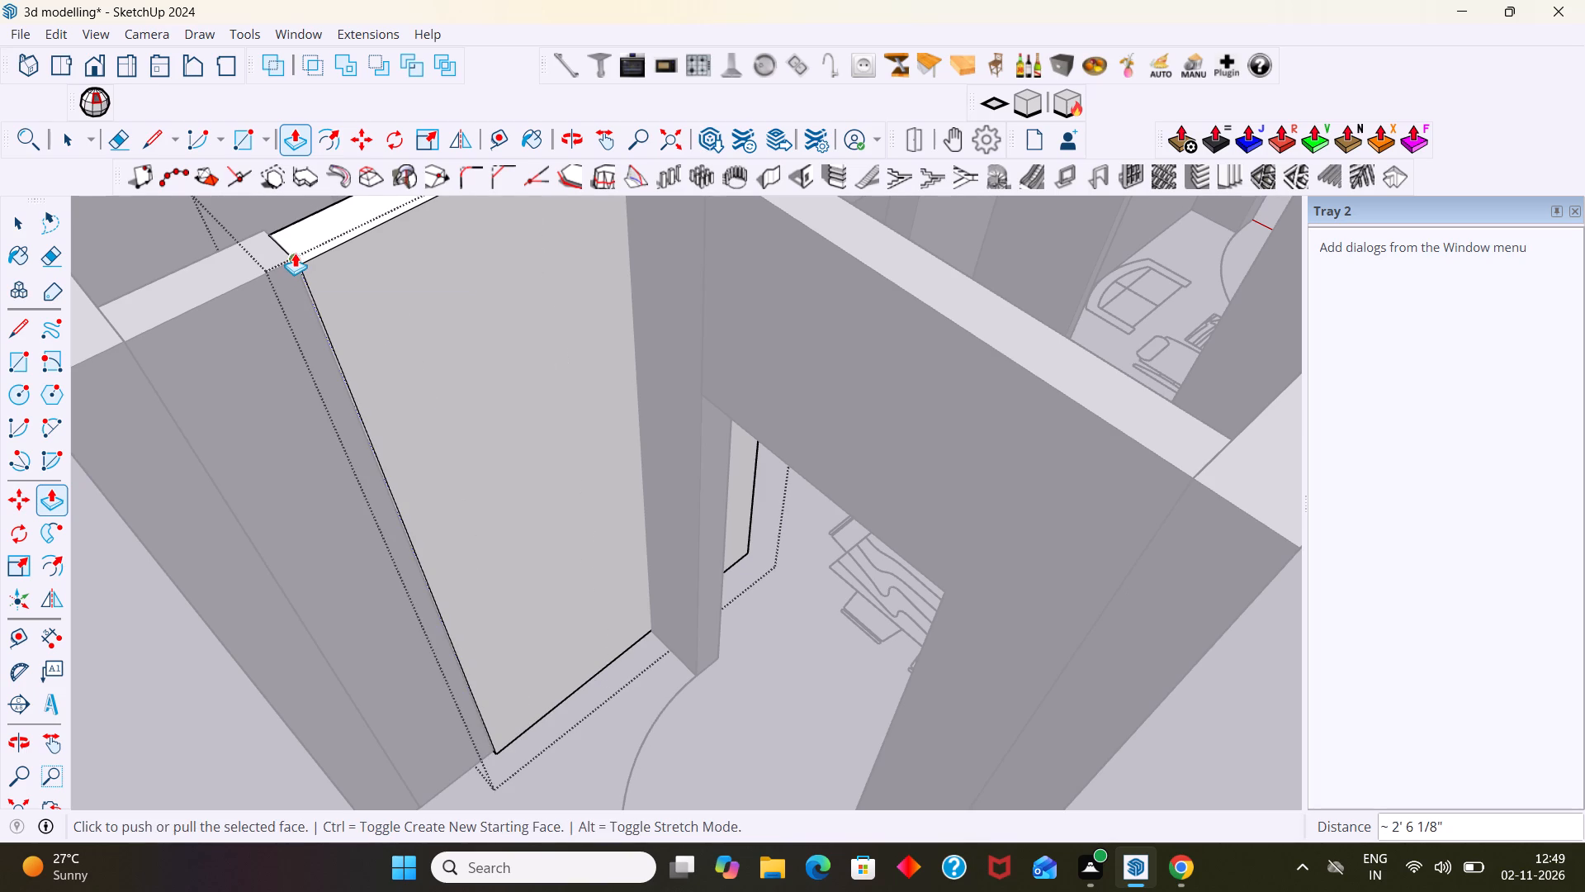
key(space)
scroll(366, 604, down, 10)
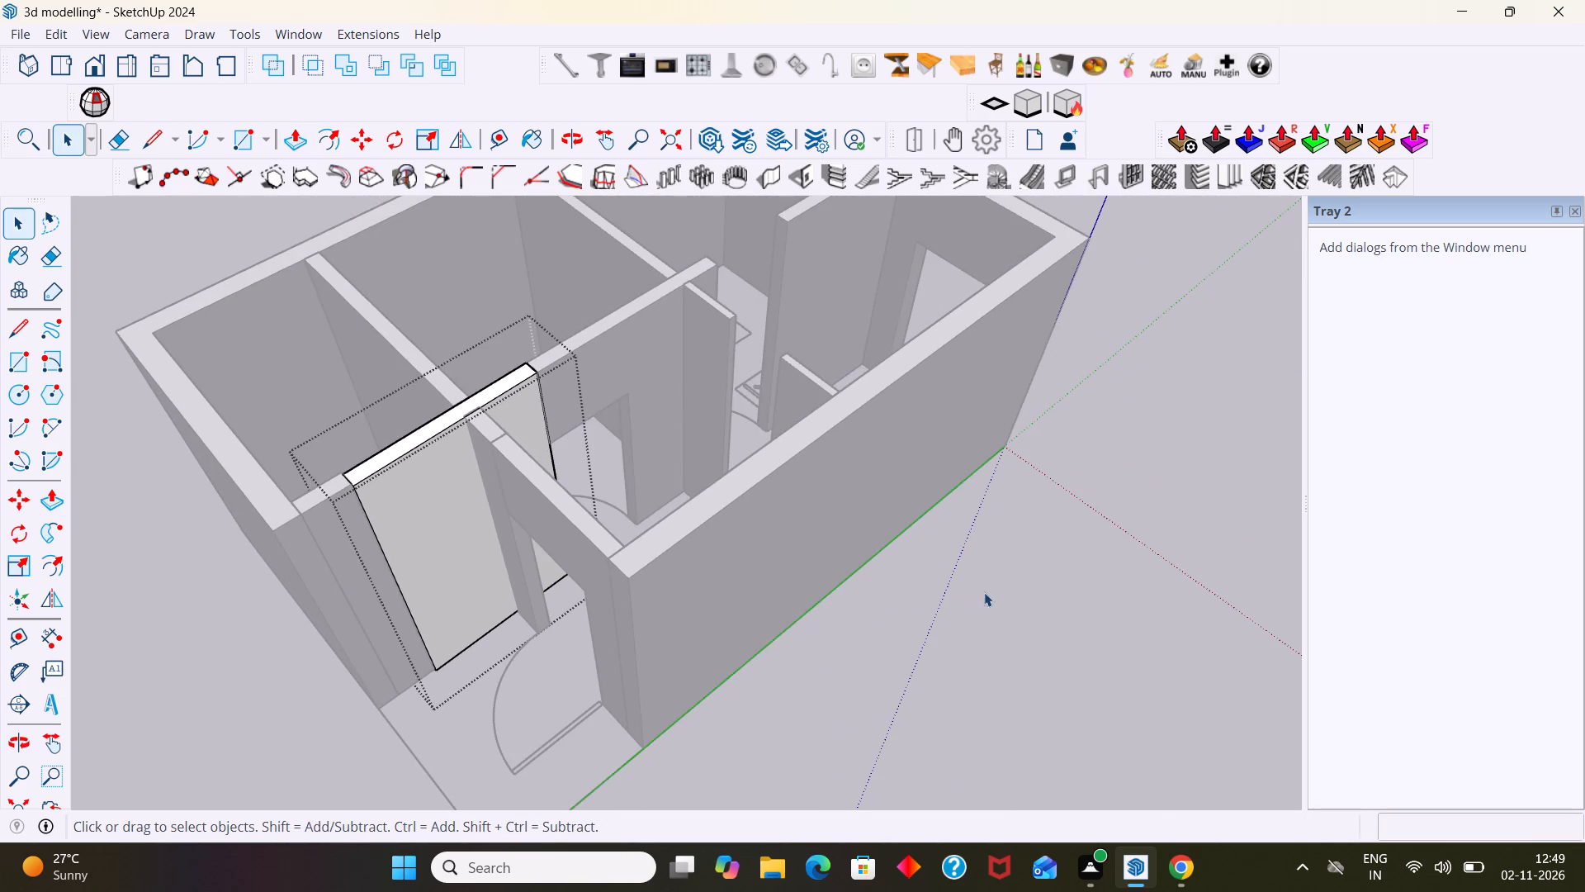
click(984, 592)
Delete the extended partition group that spans the bathroom doorway and the bathroom-kitchen wall junction.
scroll(687, 550, down, 2)
middle_drag(556, 580, 1027, 574)
scroll(721, 646, up, 6)
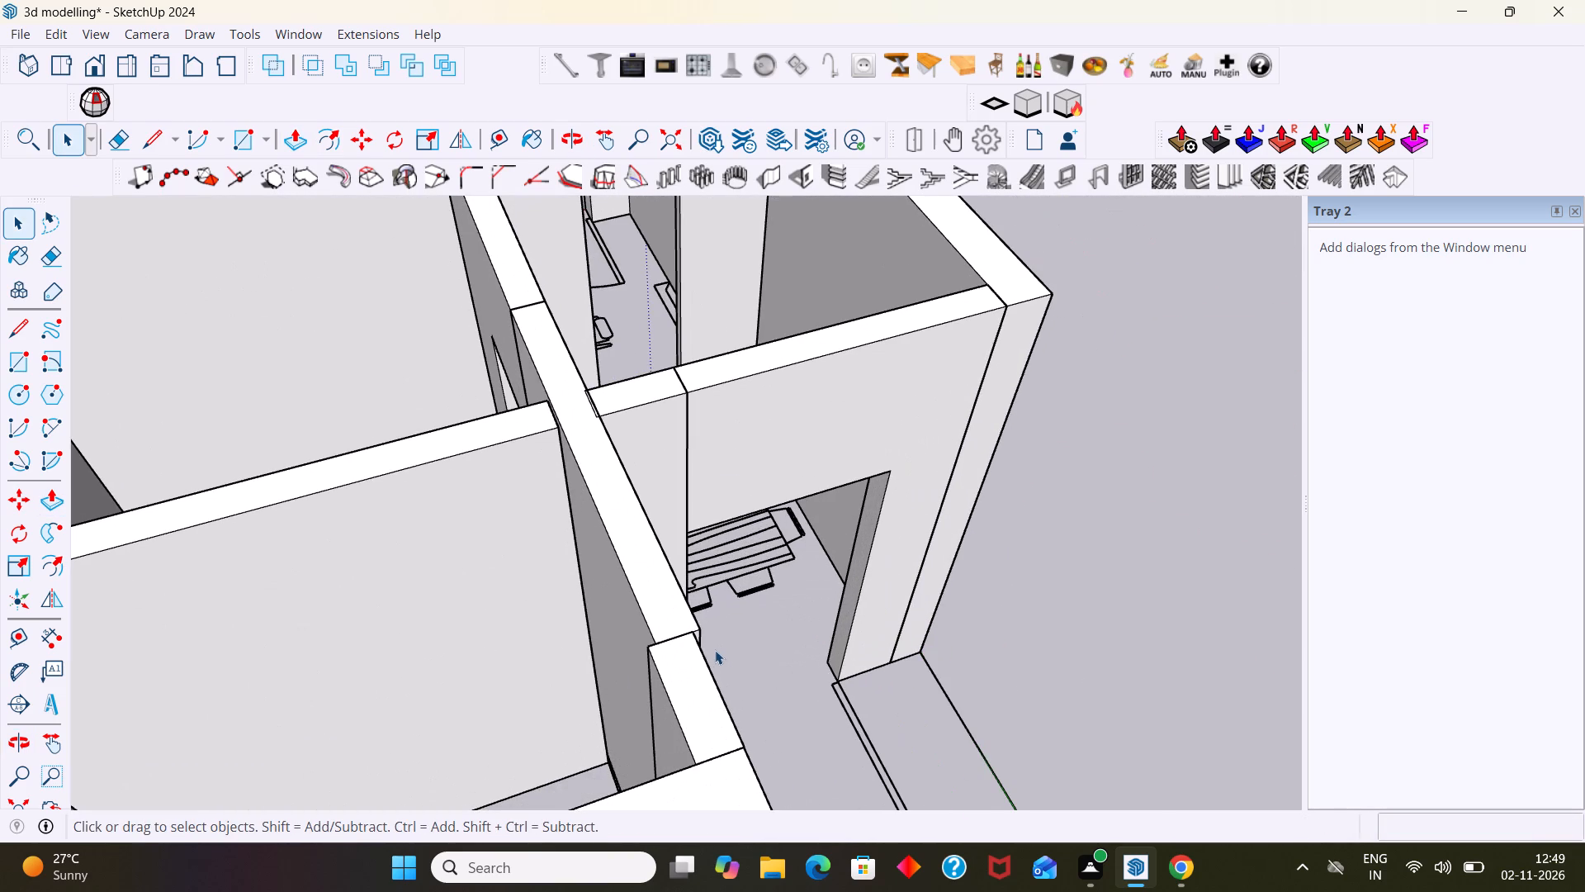
shift+middle_drag(712, 642, 709, 478)
middle_drag(651, 492, 603, 633)
scroll(602, 619, up, 3)
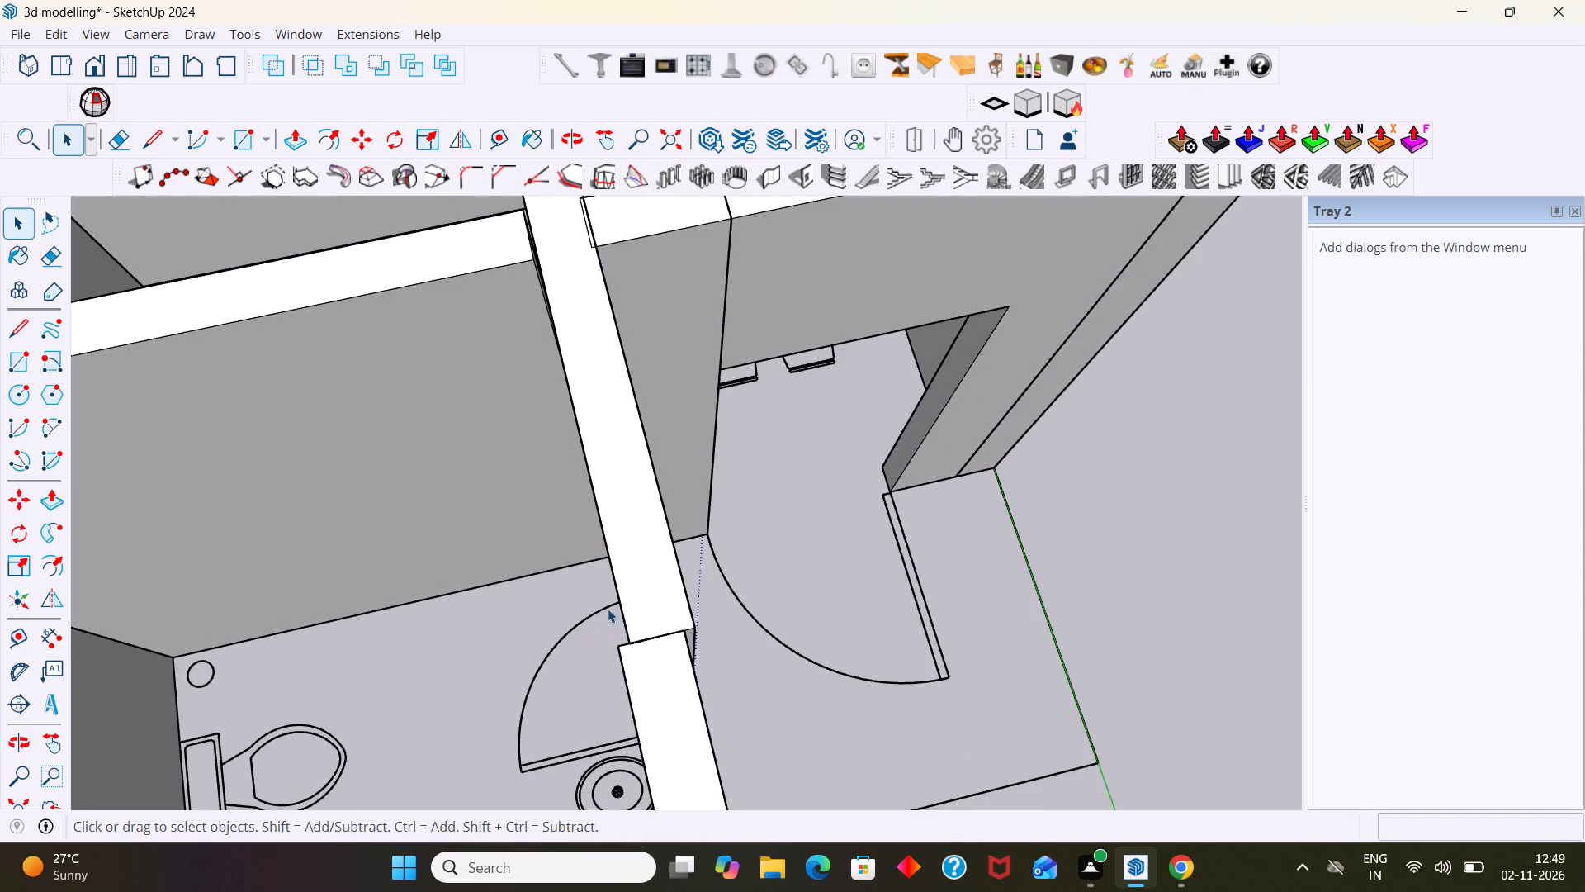
click(654, 577)
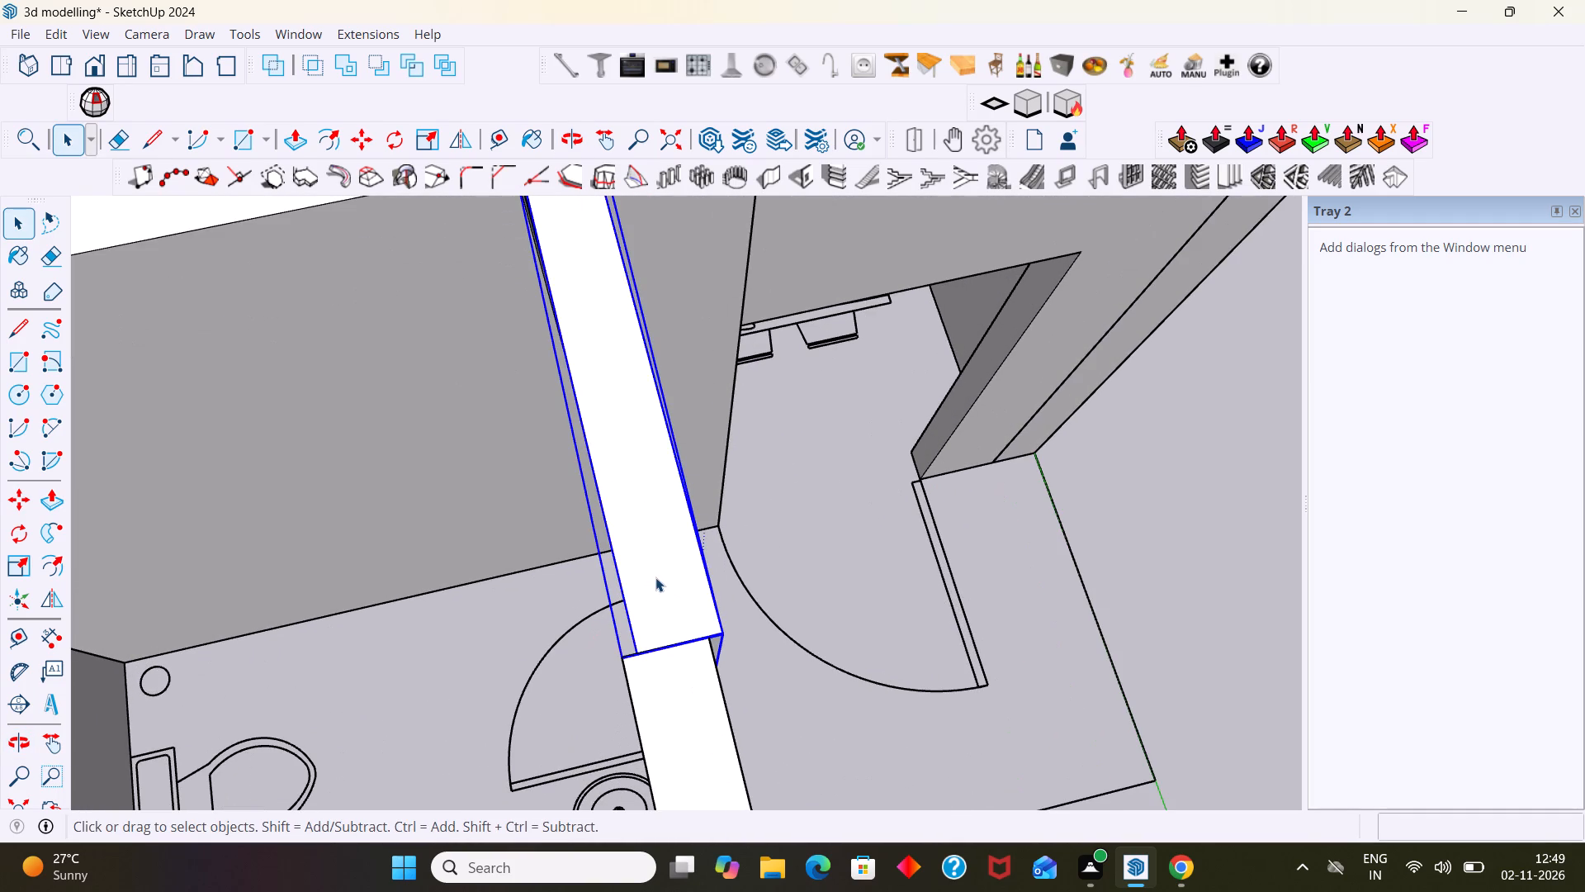
key(Delete)
scroll(657, 591, down, 3)
middle_drag(671, 597, 234, 573)
scroll(415, 524, down, 3)
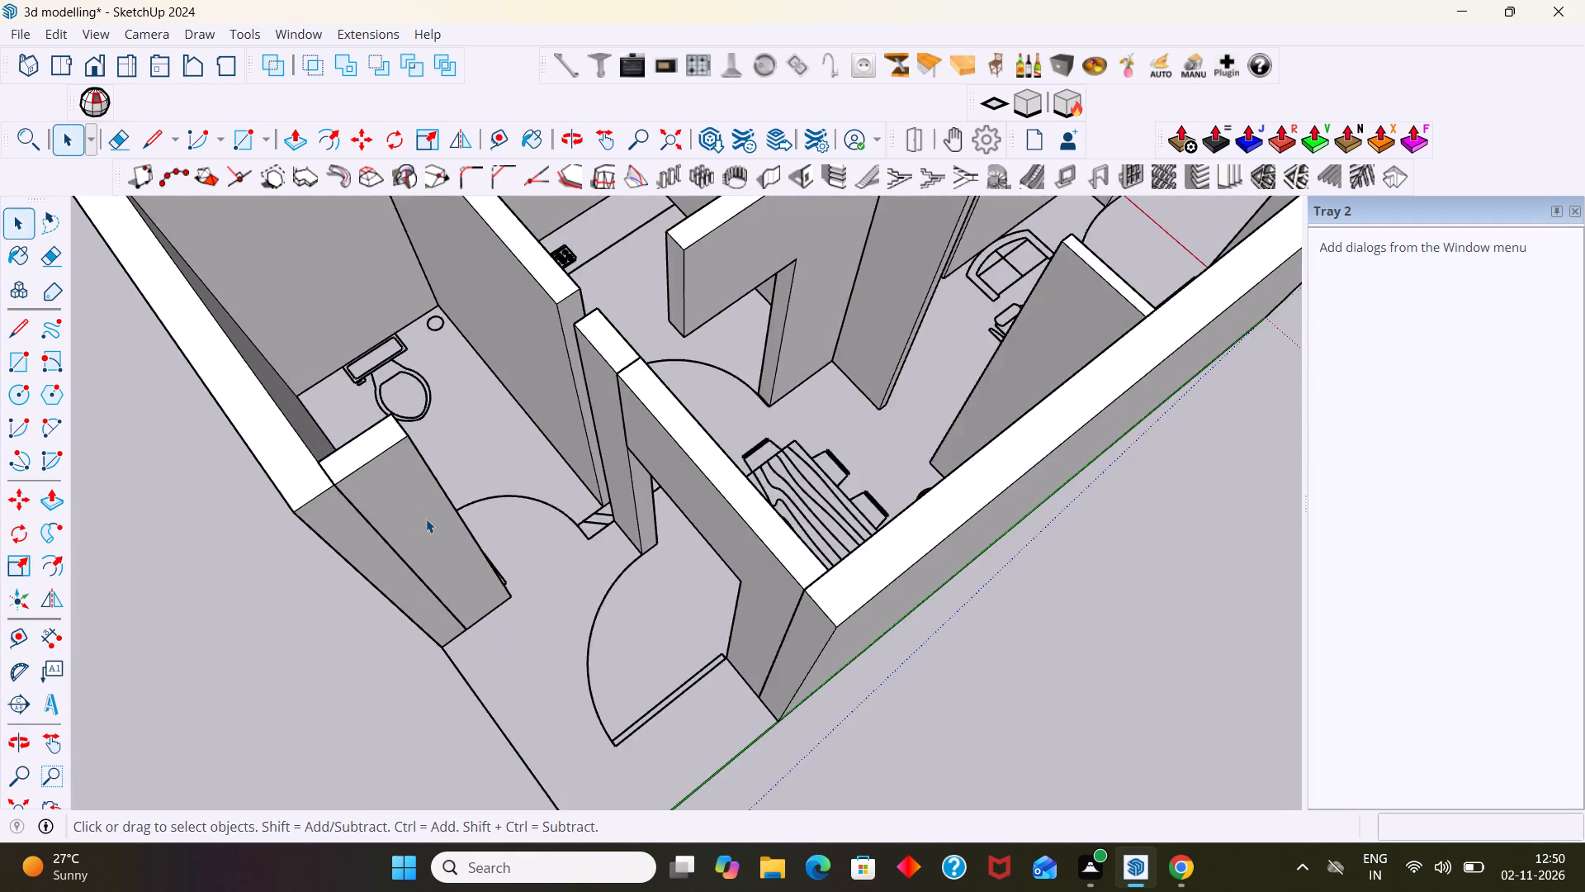
Extrude the end face of the outer wall stub beside the bathroom doorway about 5' 9" to meet the kitchen partition.
scroll(426, 519, down, 3)
middle_drag(451, 493, 259, 358)
scroll(470, 347, up, 7)
middle_drag(450, 361, 292, 353)
scroll(462, 316, up, 4)
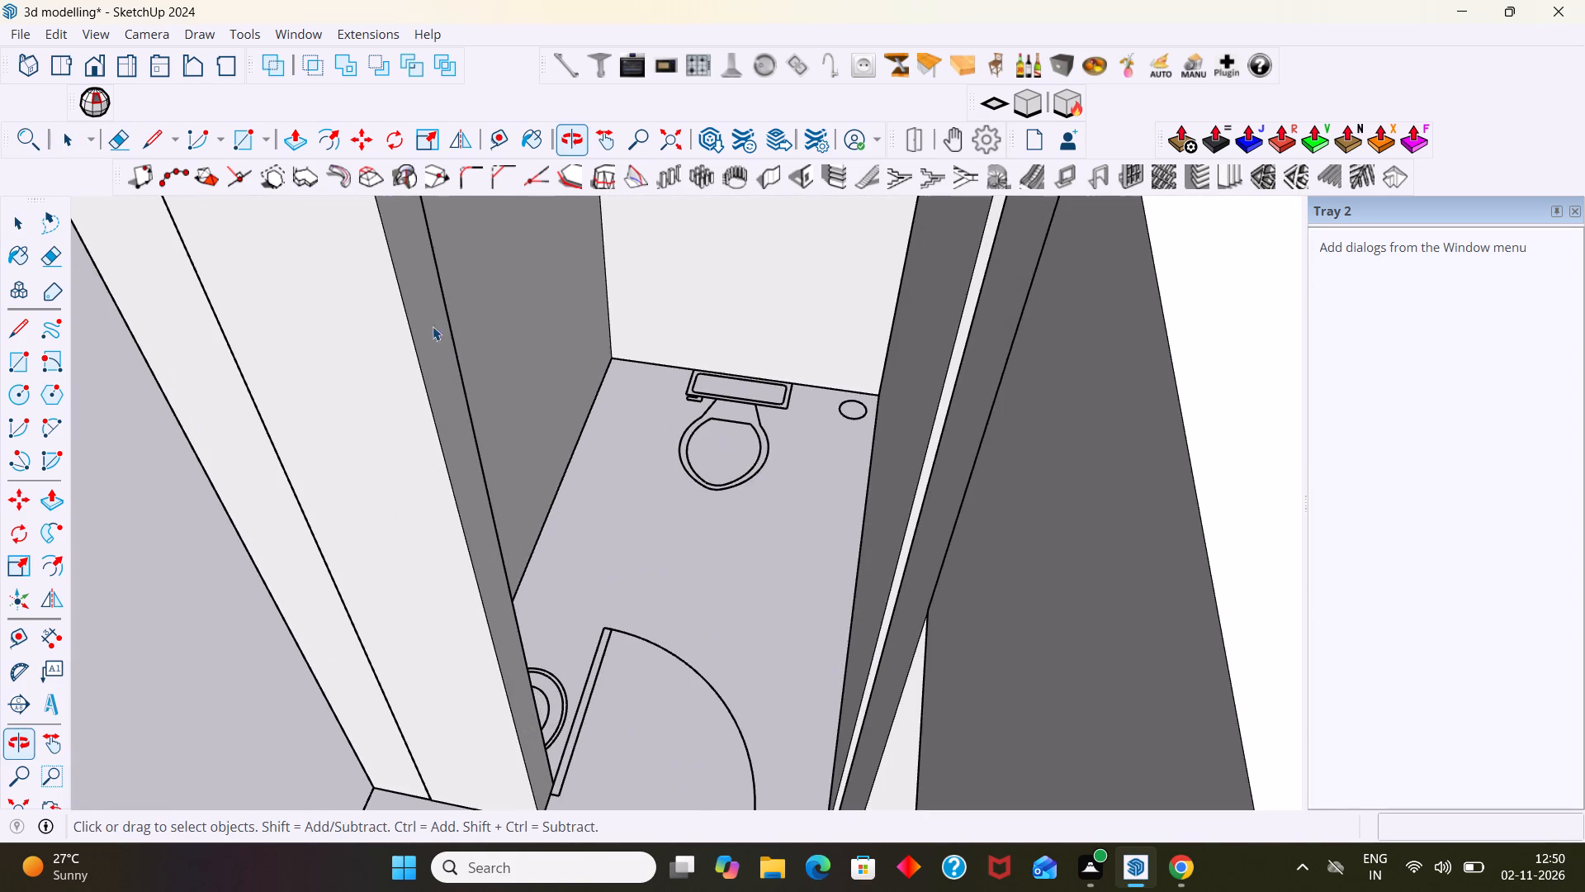
click(428, 331)
triple_click(433, 330)
click(436, 328)
click(436, 338)
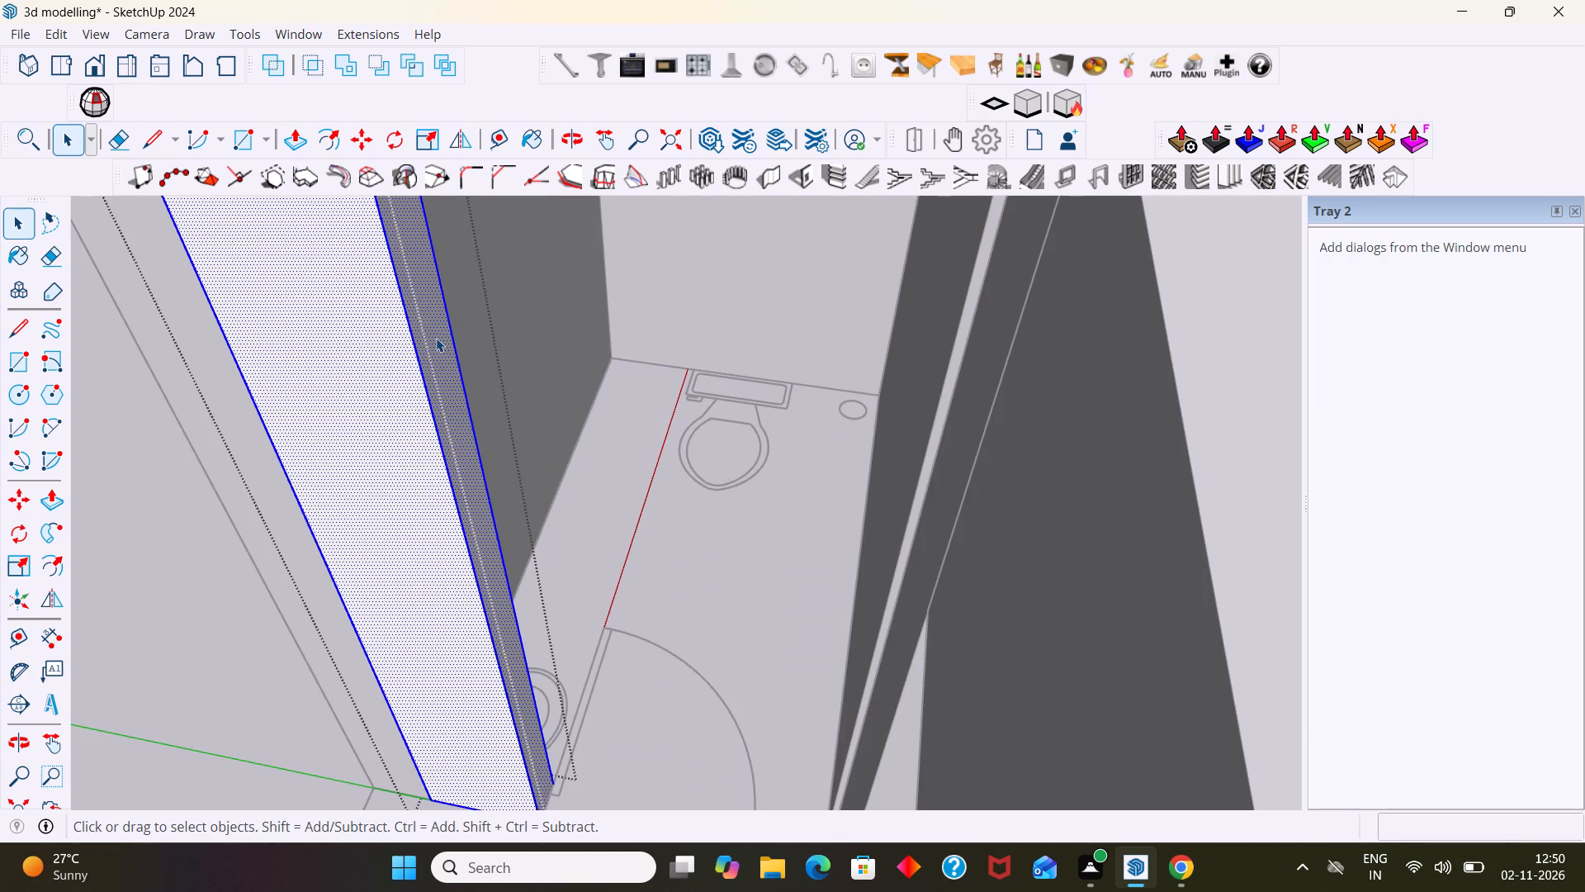
click(436, 347)
key(p)
click(437, 347)
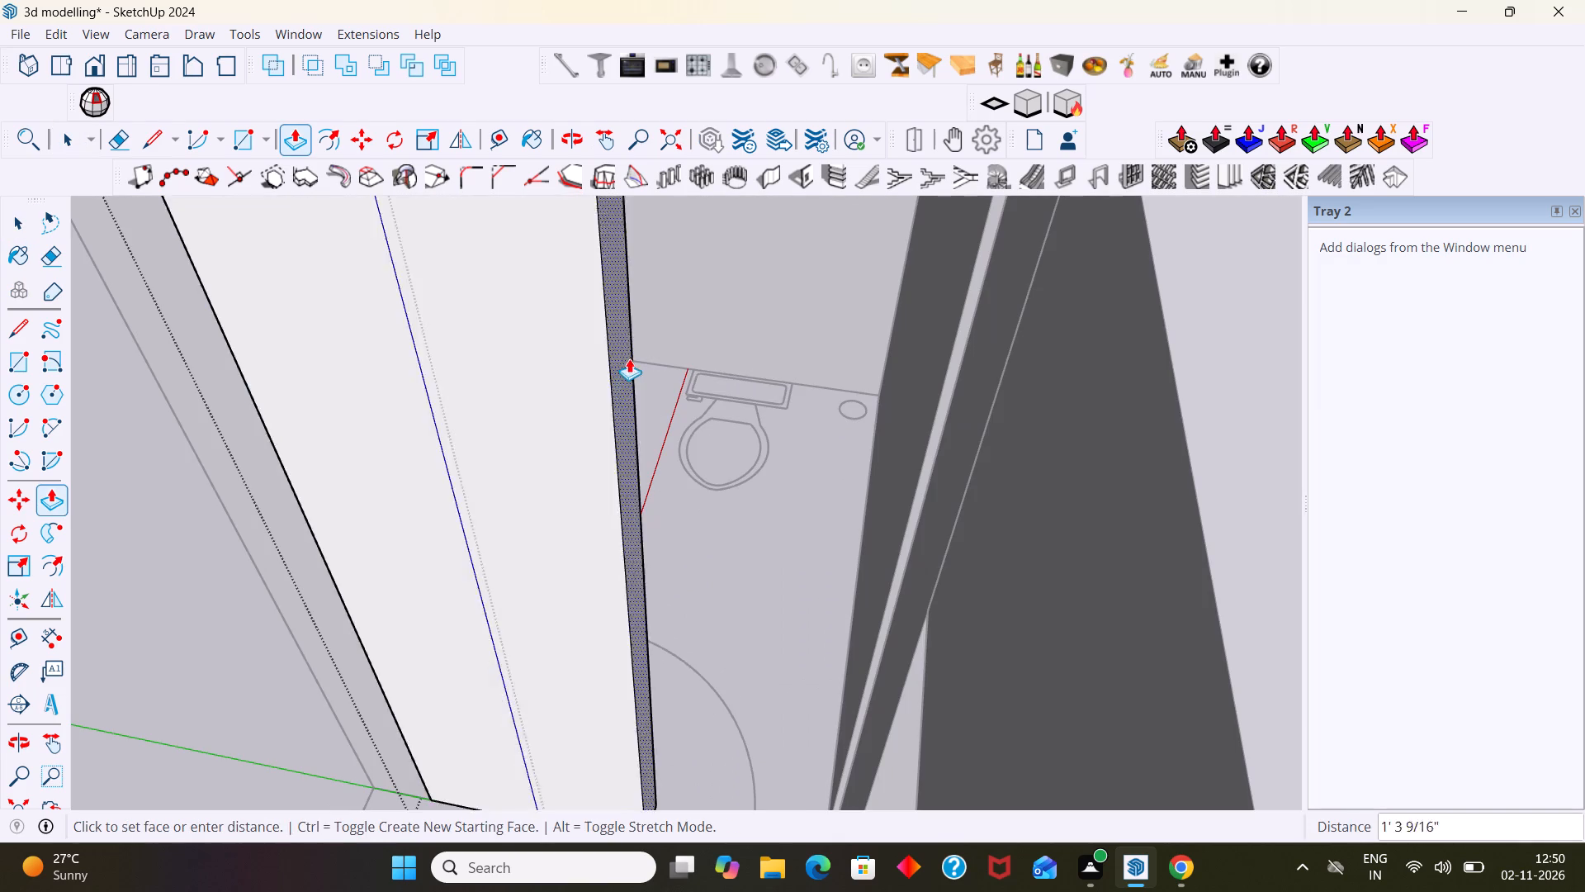
scroll(631, 358, down, 8)
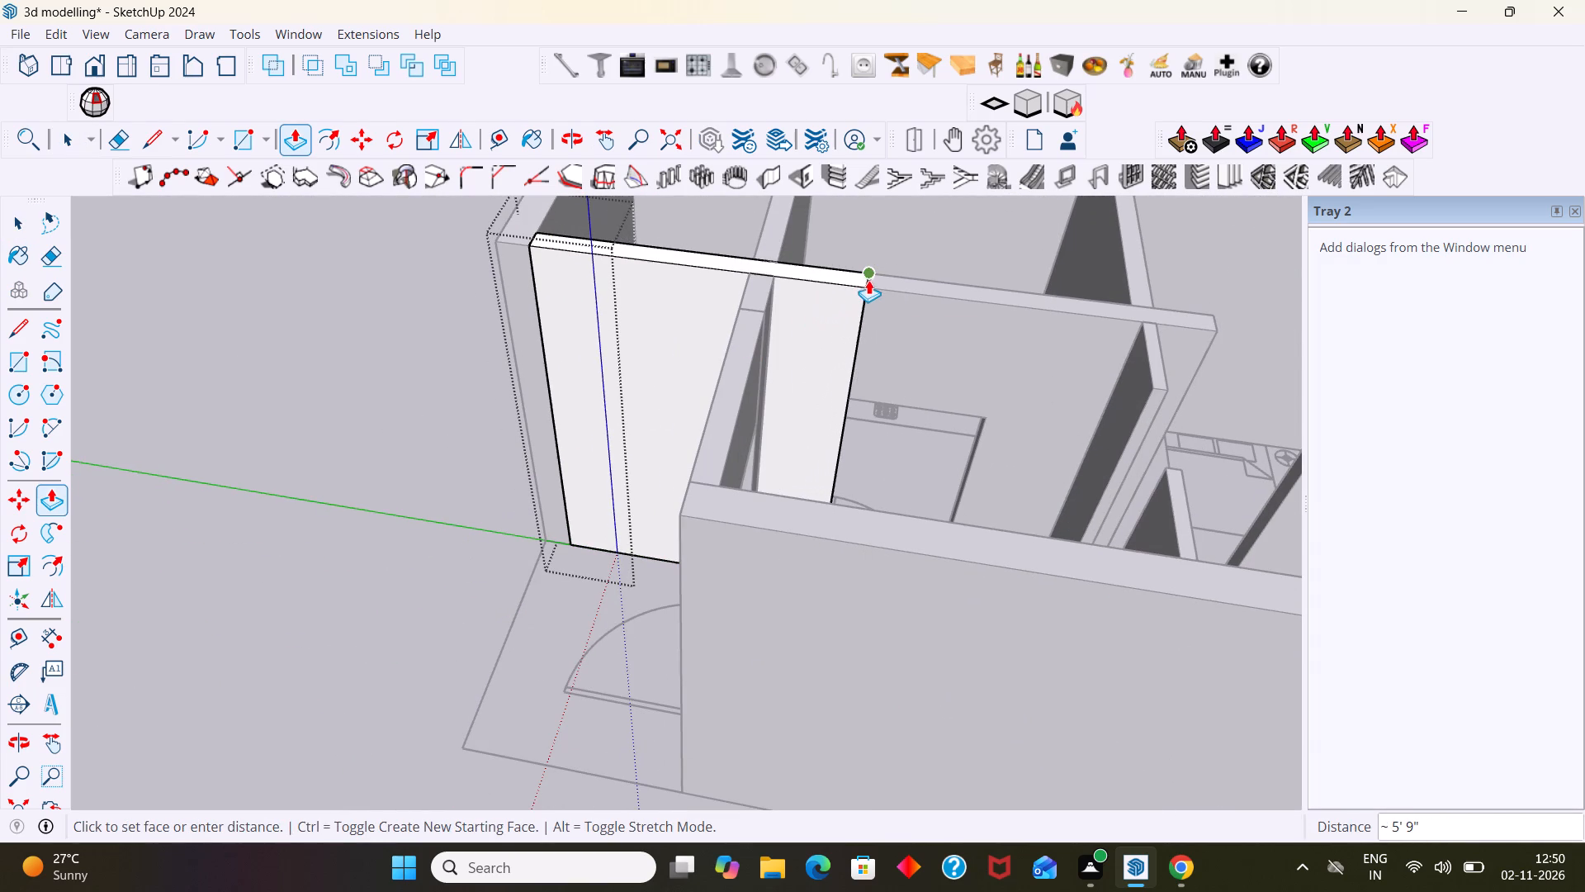
click(870, 283)
key(space)
click(419, 473)
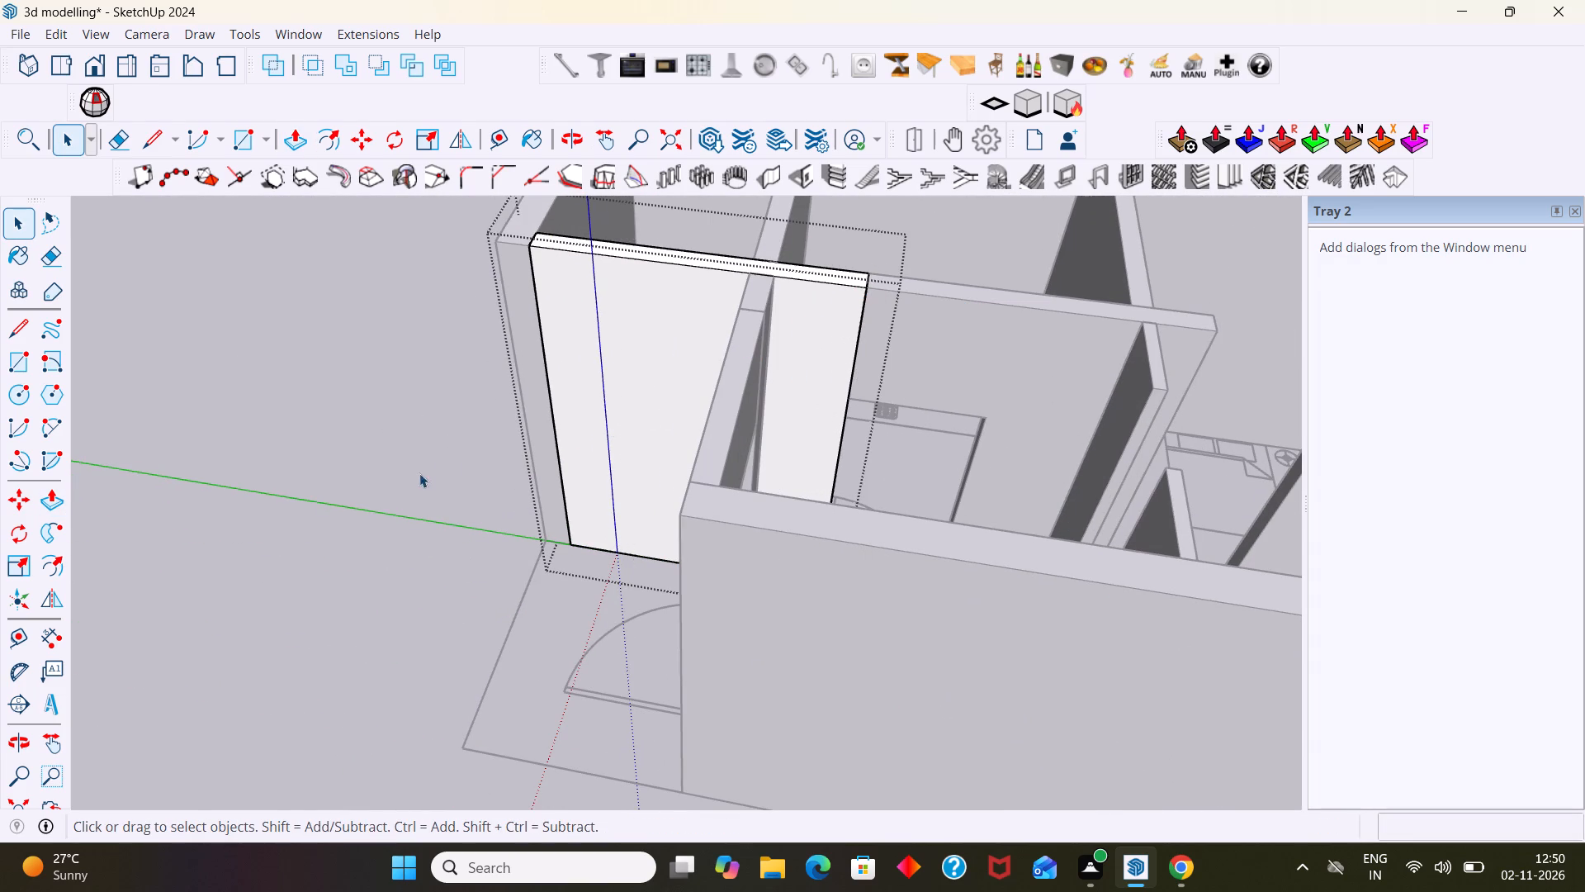
With back edges shown, draw a rectangle about 6 1/16" by 2' 6" over the bathroom door gap at the wall's base.
scroll(481, 439, down, 2)
middle_drag(582, 437, 856, 617)
scroll(745, 457, down, 4)
middle_drag(665, 454, 575, 374)
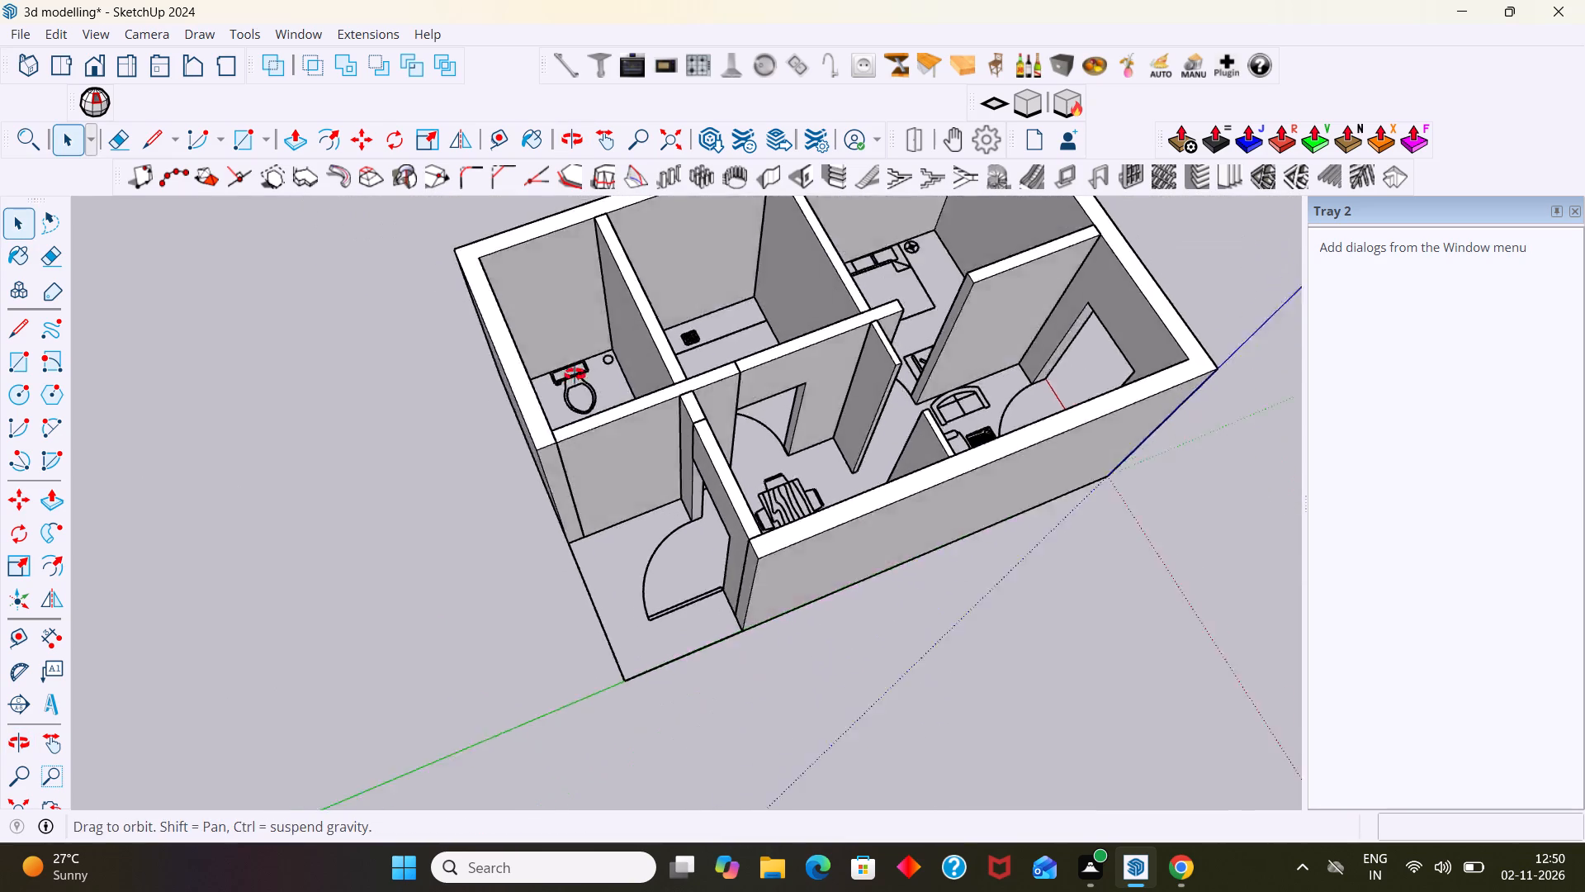
middle_drag(575, 374, 524, 351)
scroll(657, 455, up, 5)
key(k)
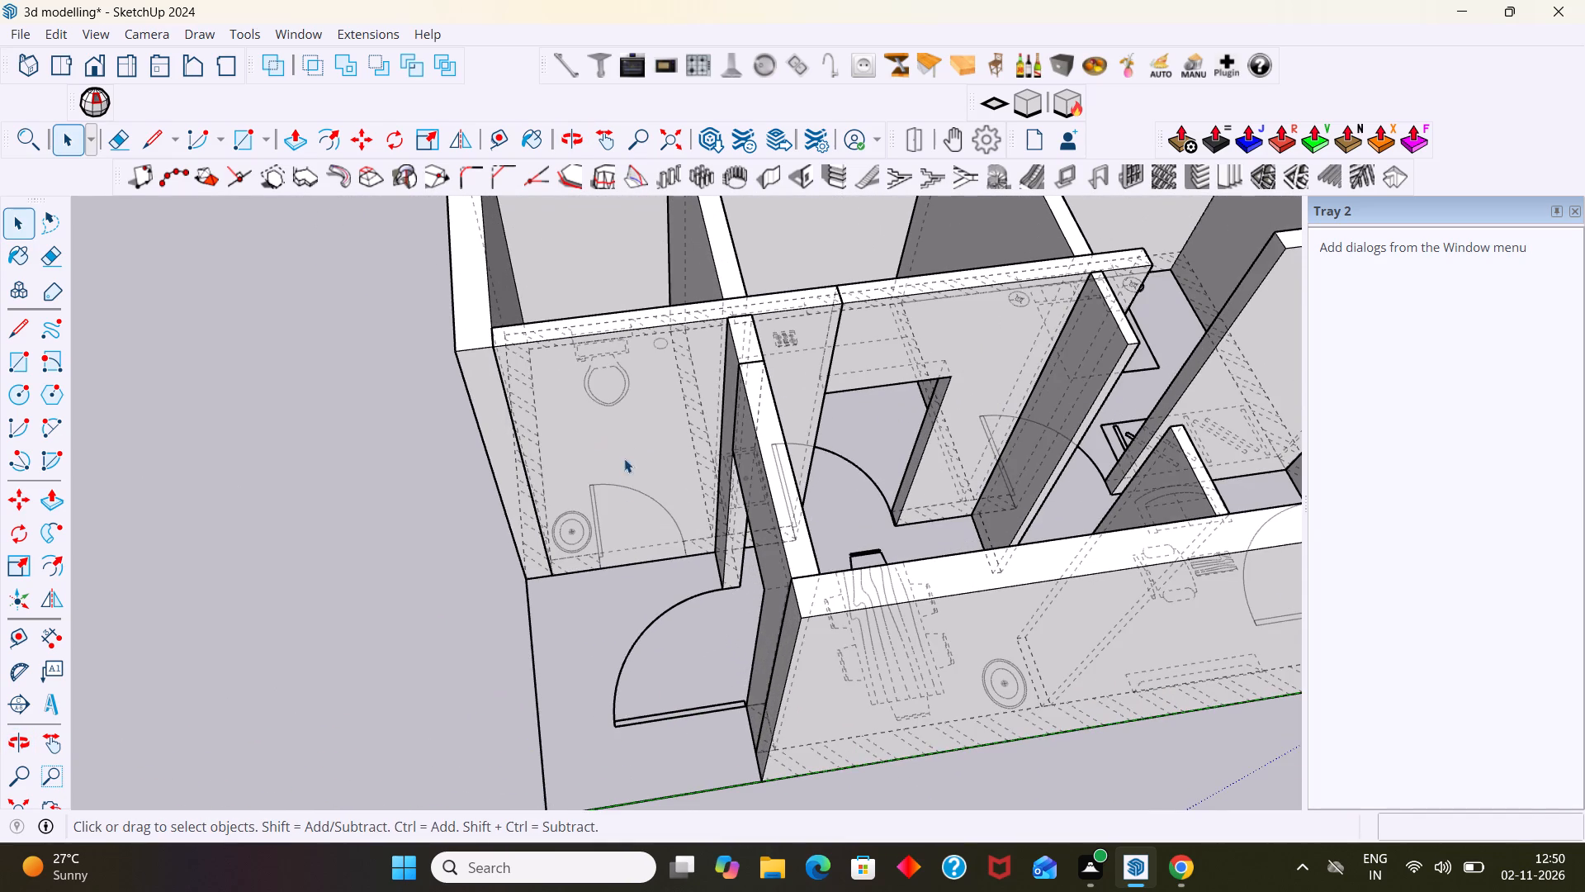
scroll(624, 545, up, 4)
key(r)
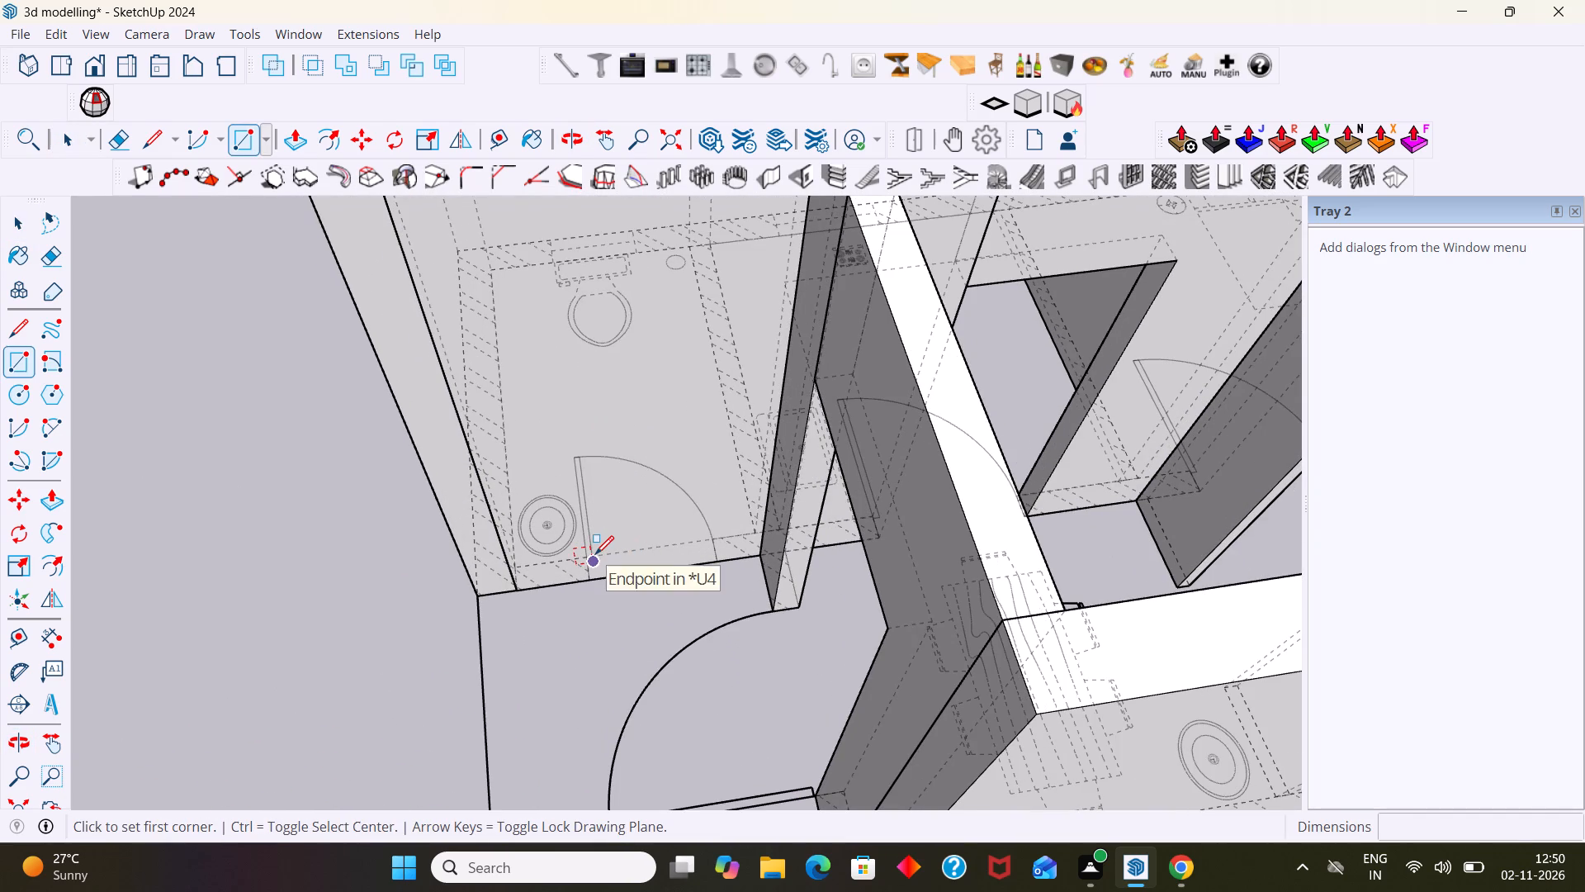
scroll(593, 562, up, 6)
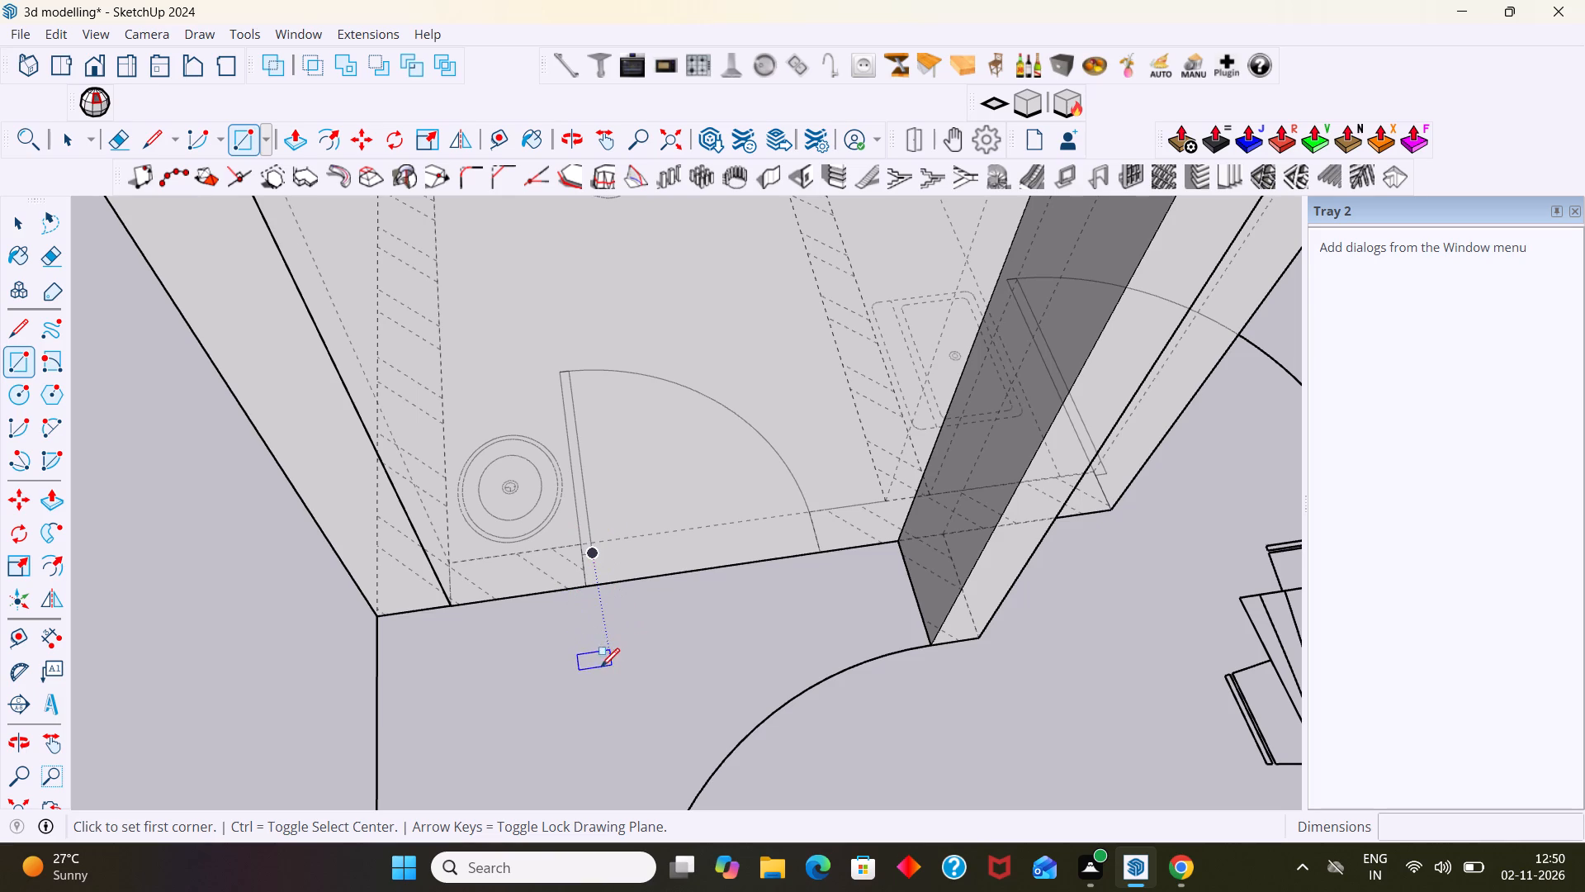
click(808, 514)
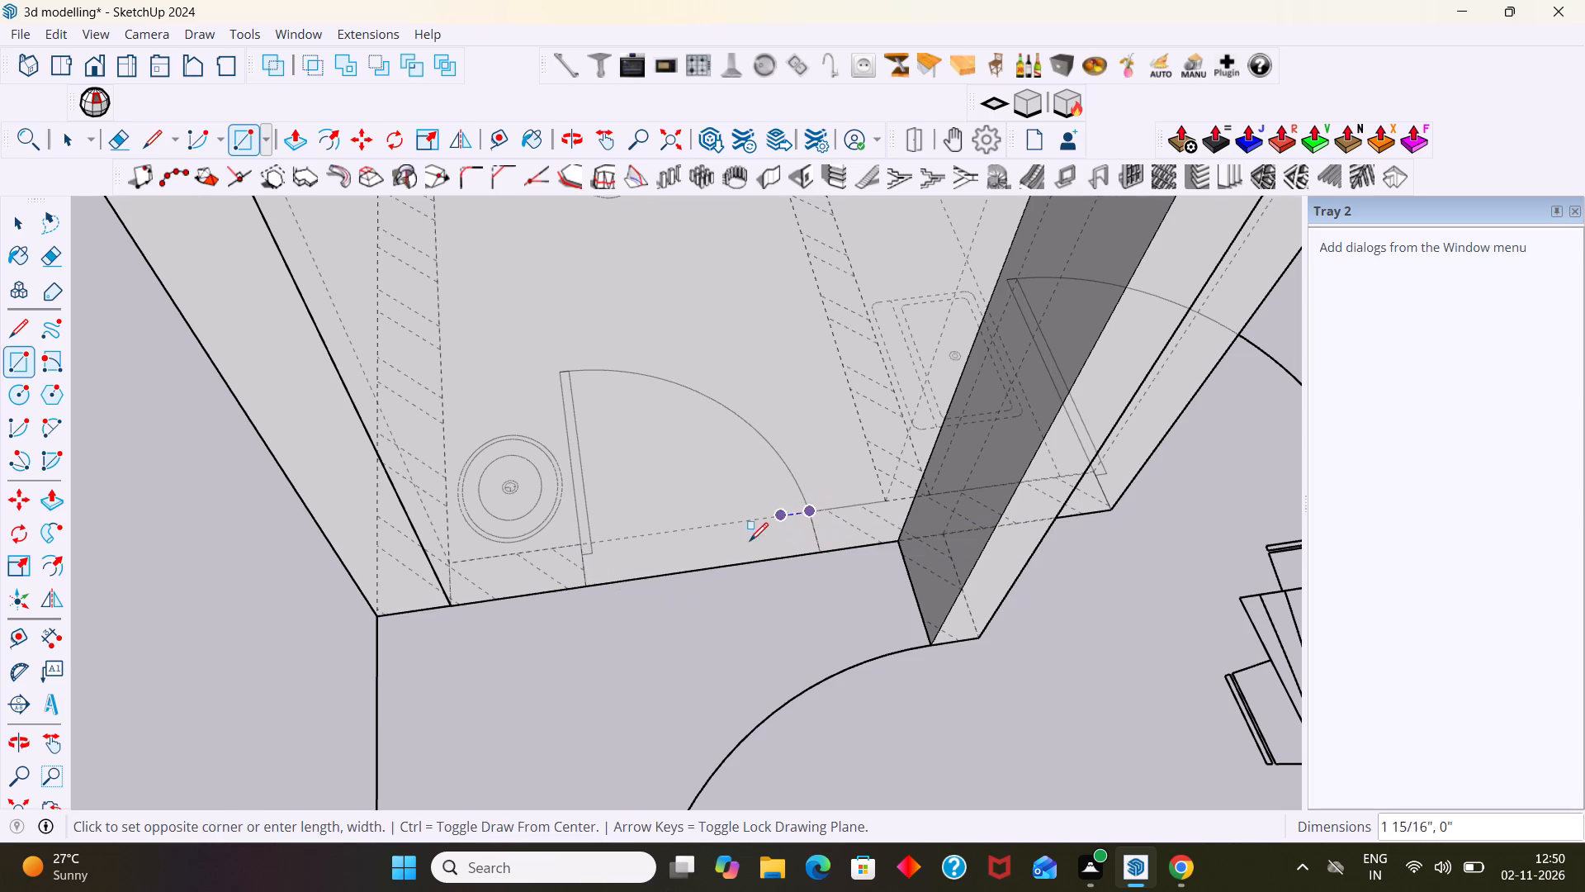
click(584, 587)
Extrude the doorway rectangle 7' high and pull its two long side faces 1' out beyond the wall.
key(p)
click(613, 565)
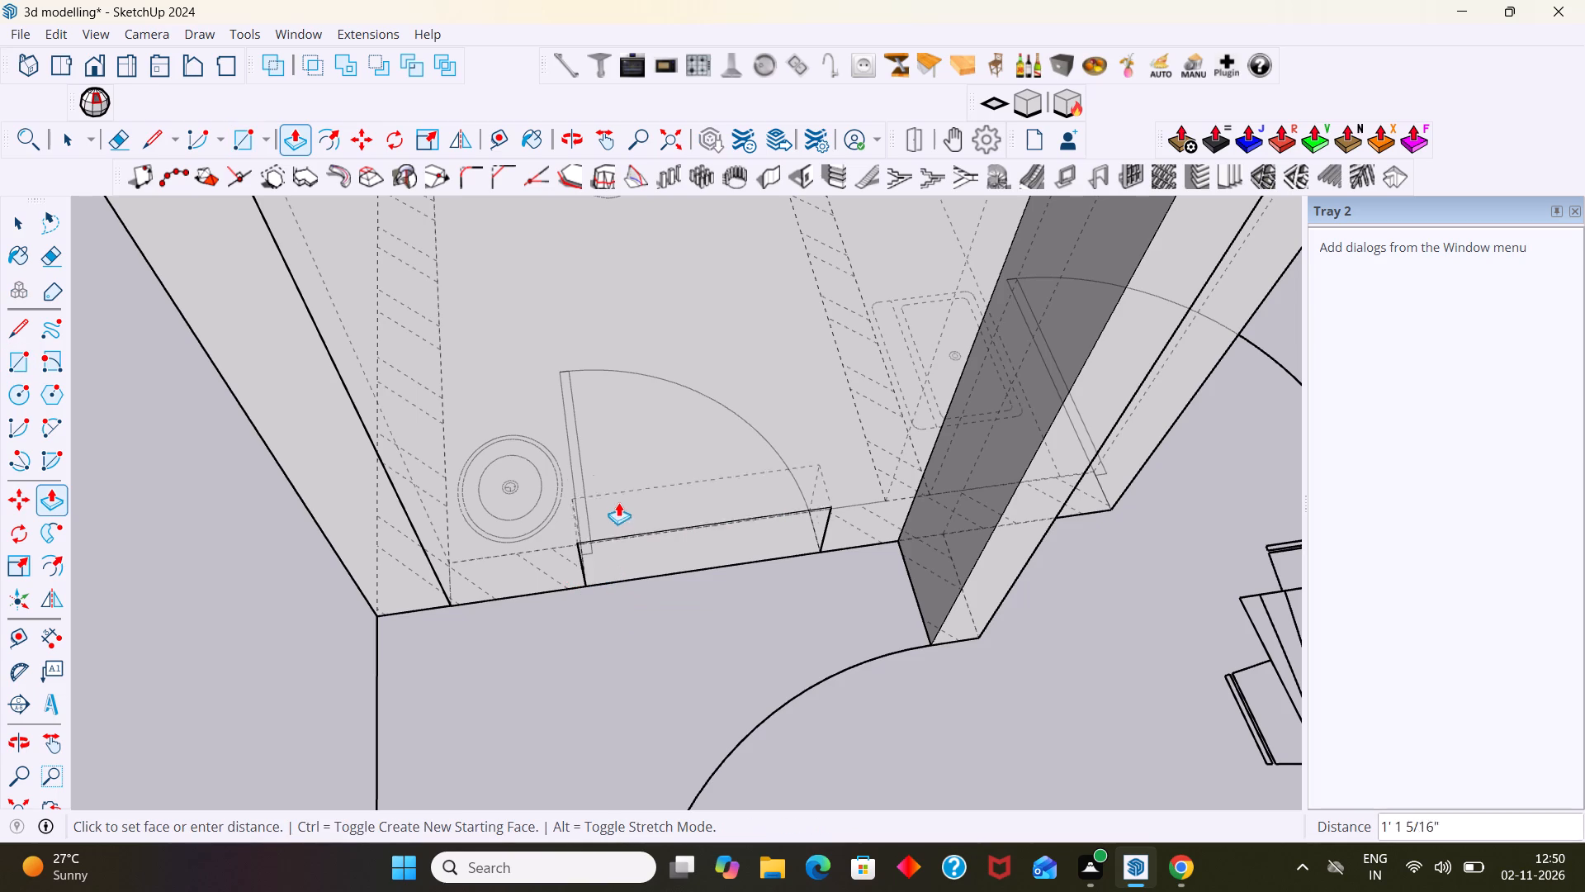
text(7')
key(Return)
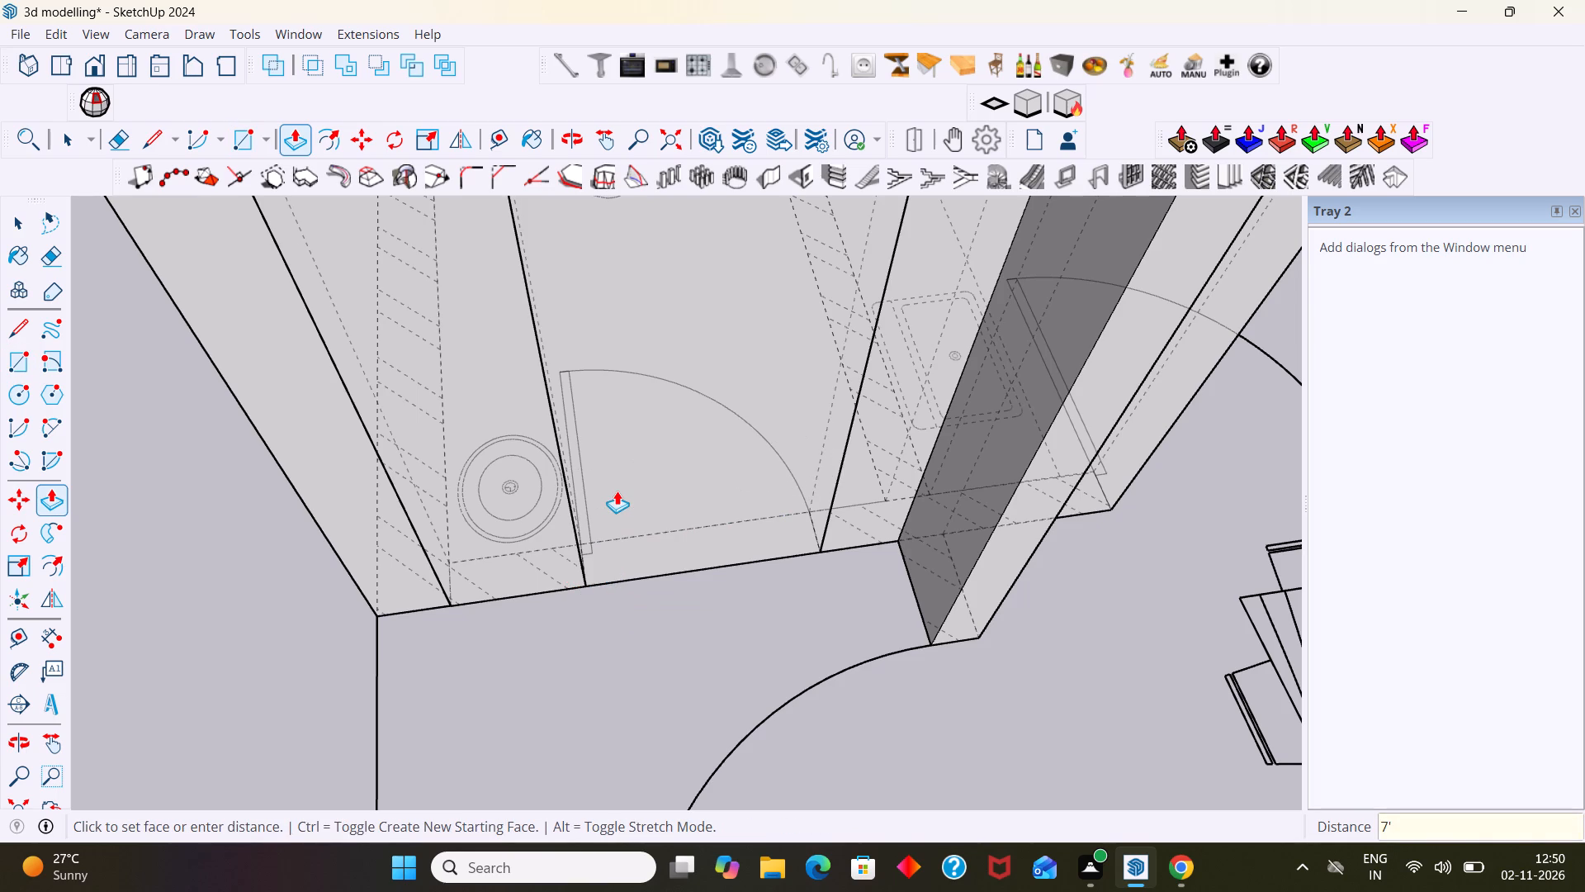
click(622, 484)
text(1')
key(Return)
scroll(578, 523, down, 16)
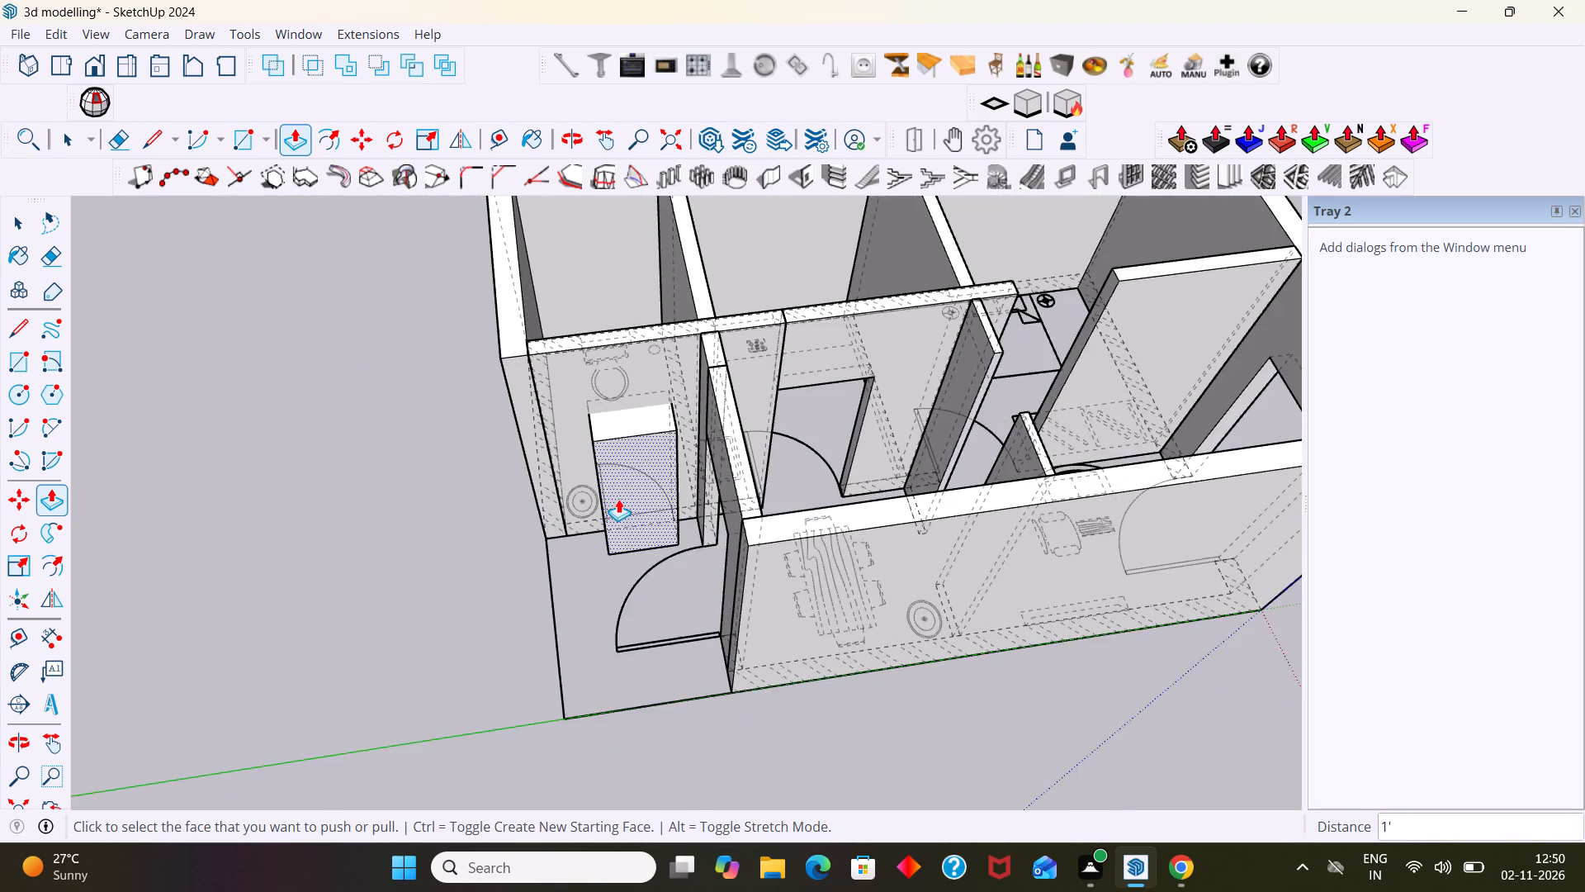
middle_drag(618, 499, 1480, 450)
scroll(872, 503, up, 3)
double_click(605, 493)
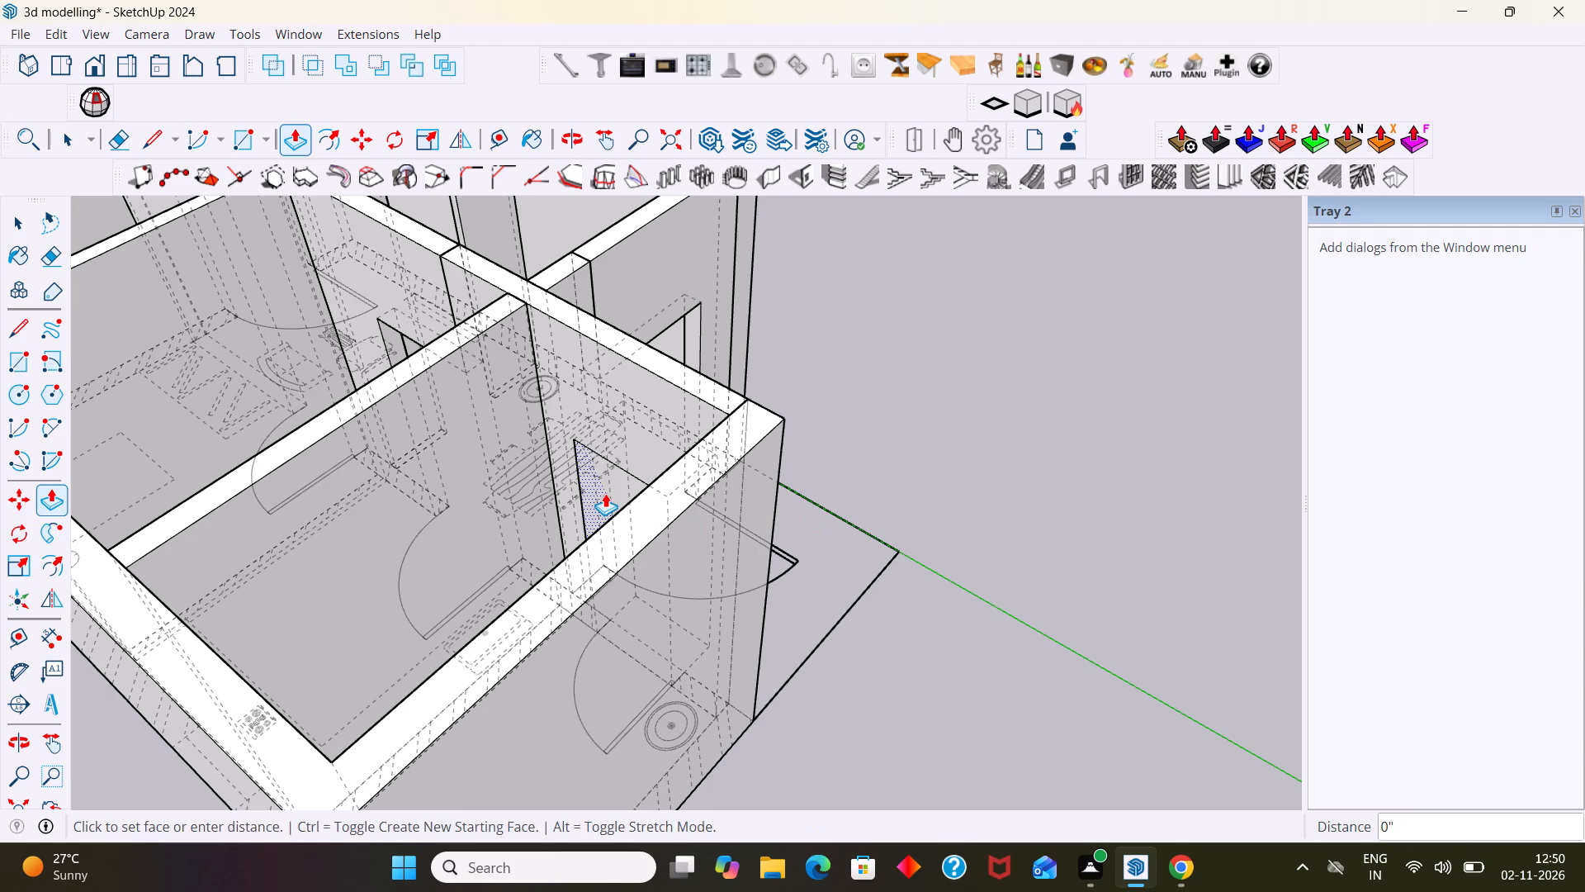
scroll(609, 492, down, 2)
key(space)
click(863, 440)
Select the whole doorway box and make it a group.
middle_drag(768, 432, 413, 519)
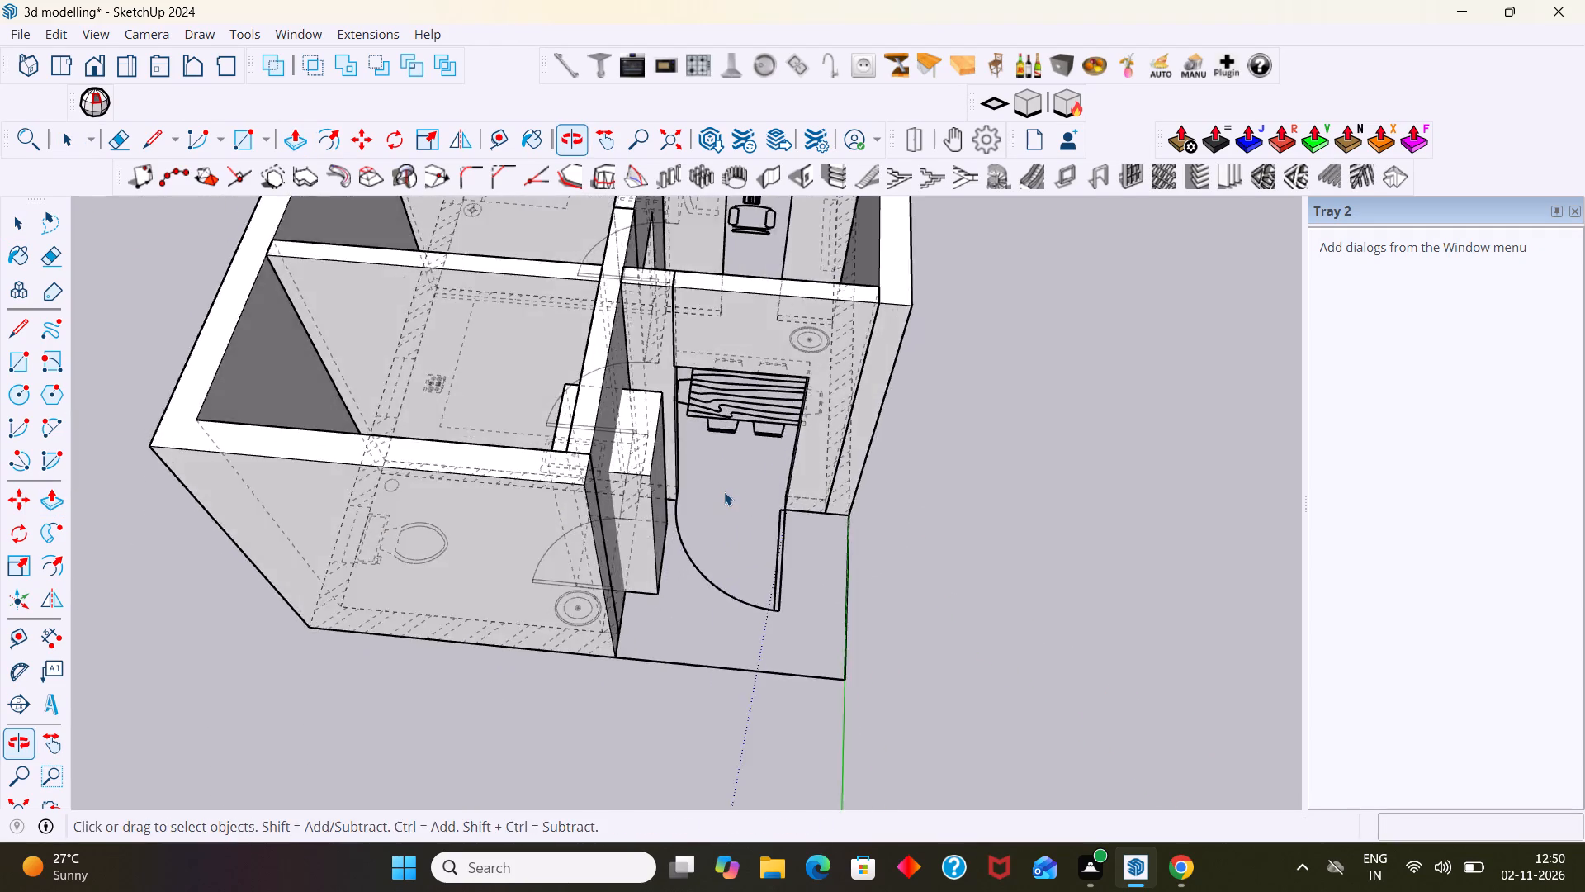
scroll(724, 491, down, 3)
middle_drag(724, 491, 568, 506)
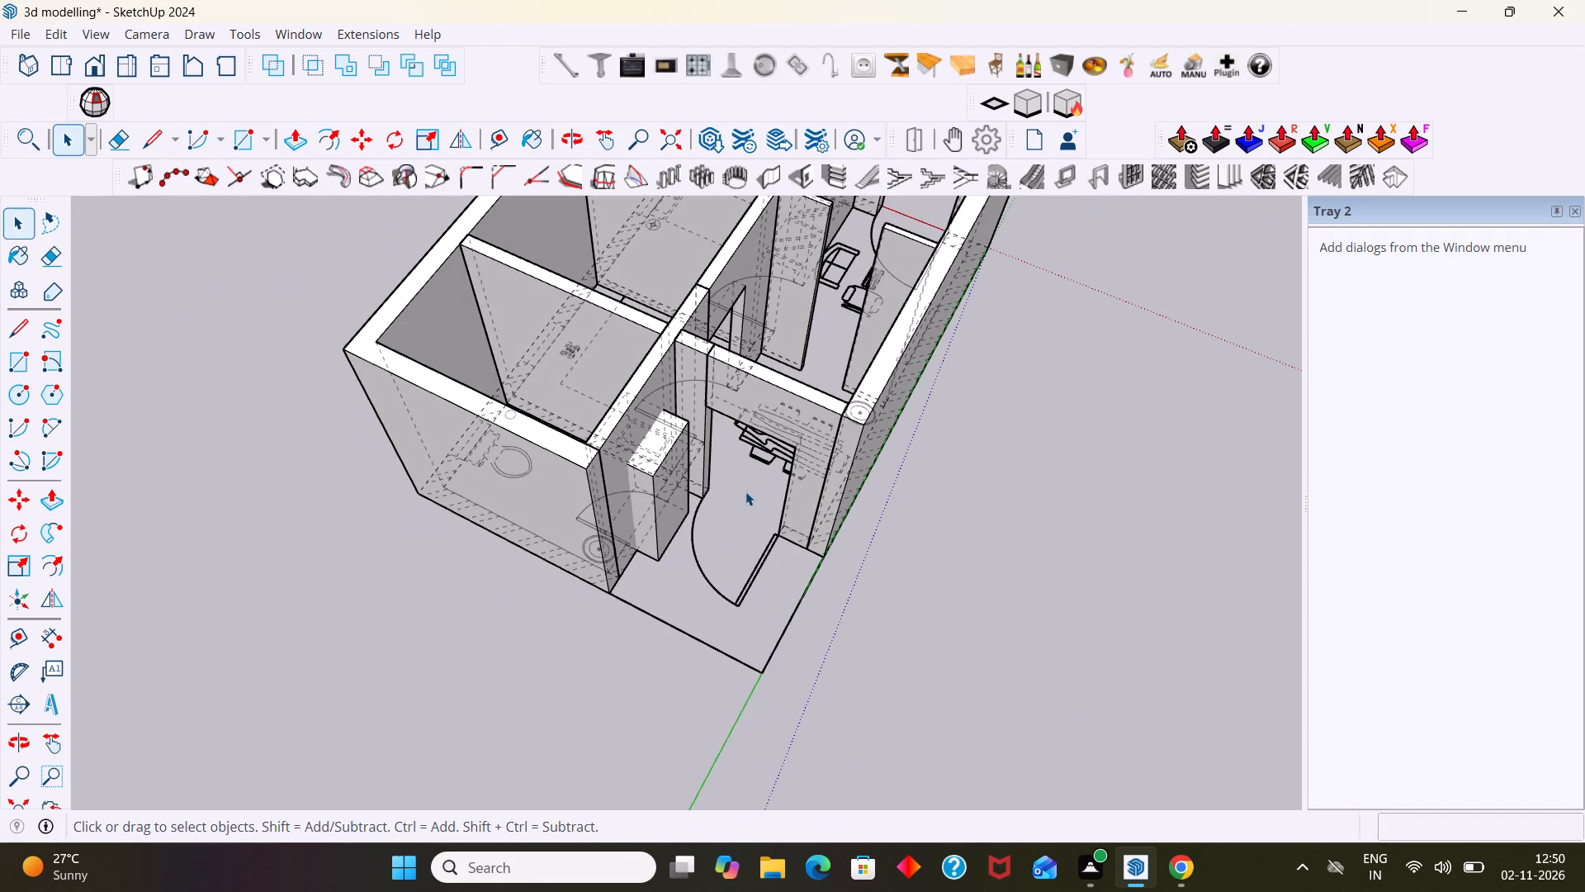
triple_click(648, 483)
scroll(666, 480, down, 3)
middle_drag(668, 479, 778, 491)
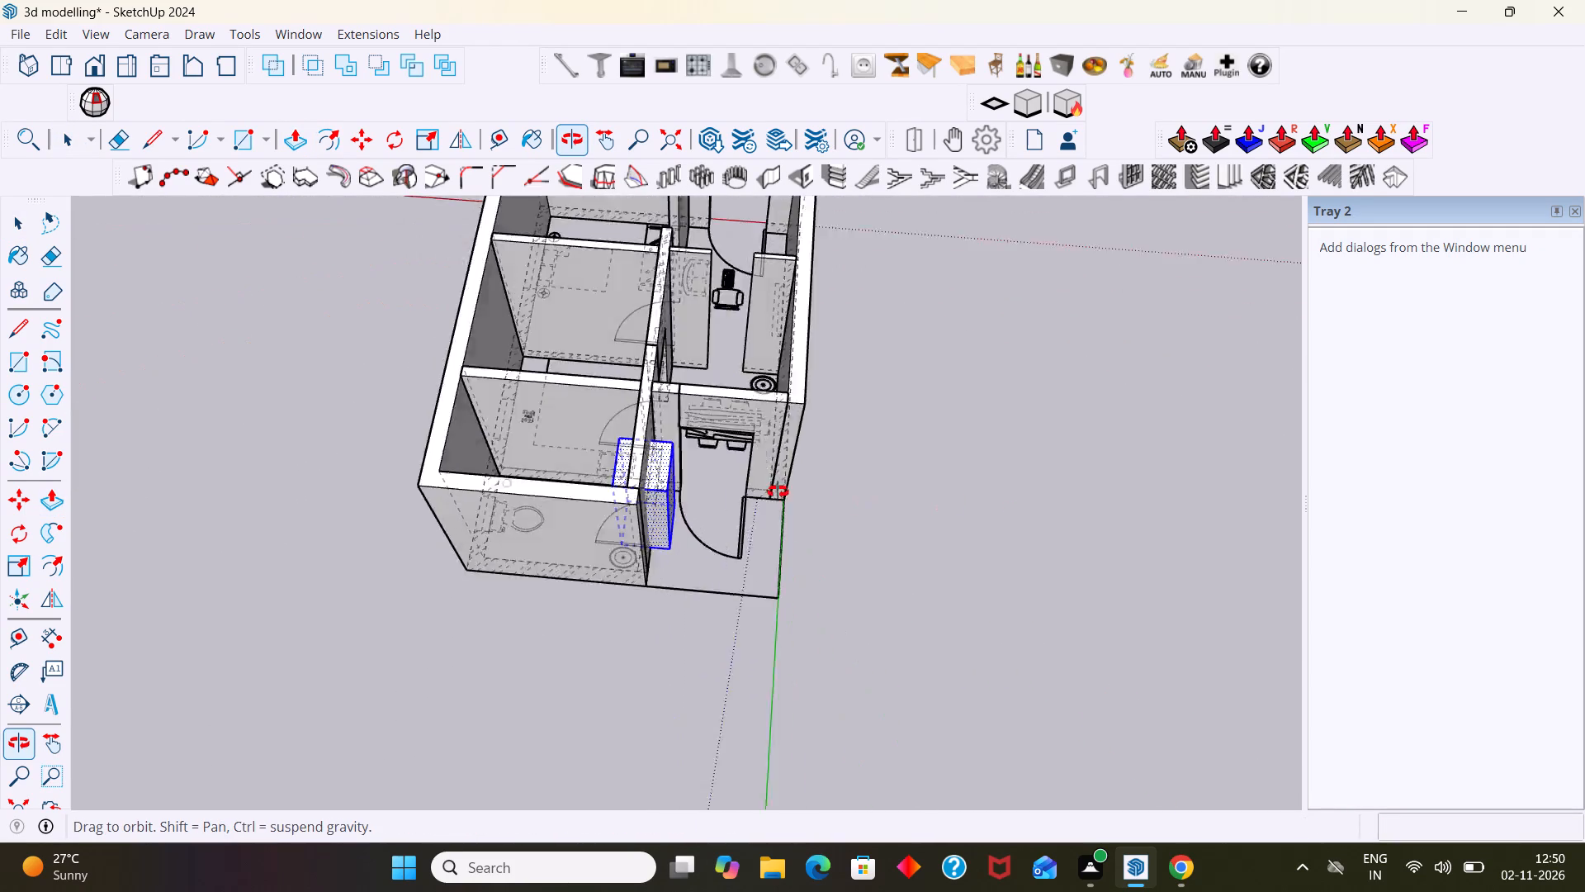
middle_drag(778, 491, 567, 458)
scroll(669, 453, up, 11)
middle_drag(656, 462, 909, 467)
scroll(882, 464, up, 1)
scroll(880, 464, down, 4)
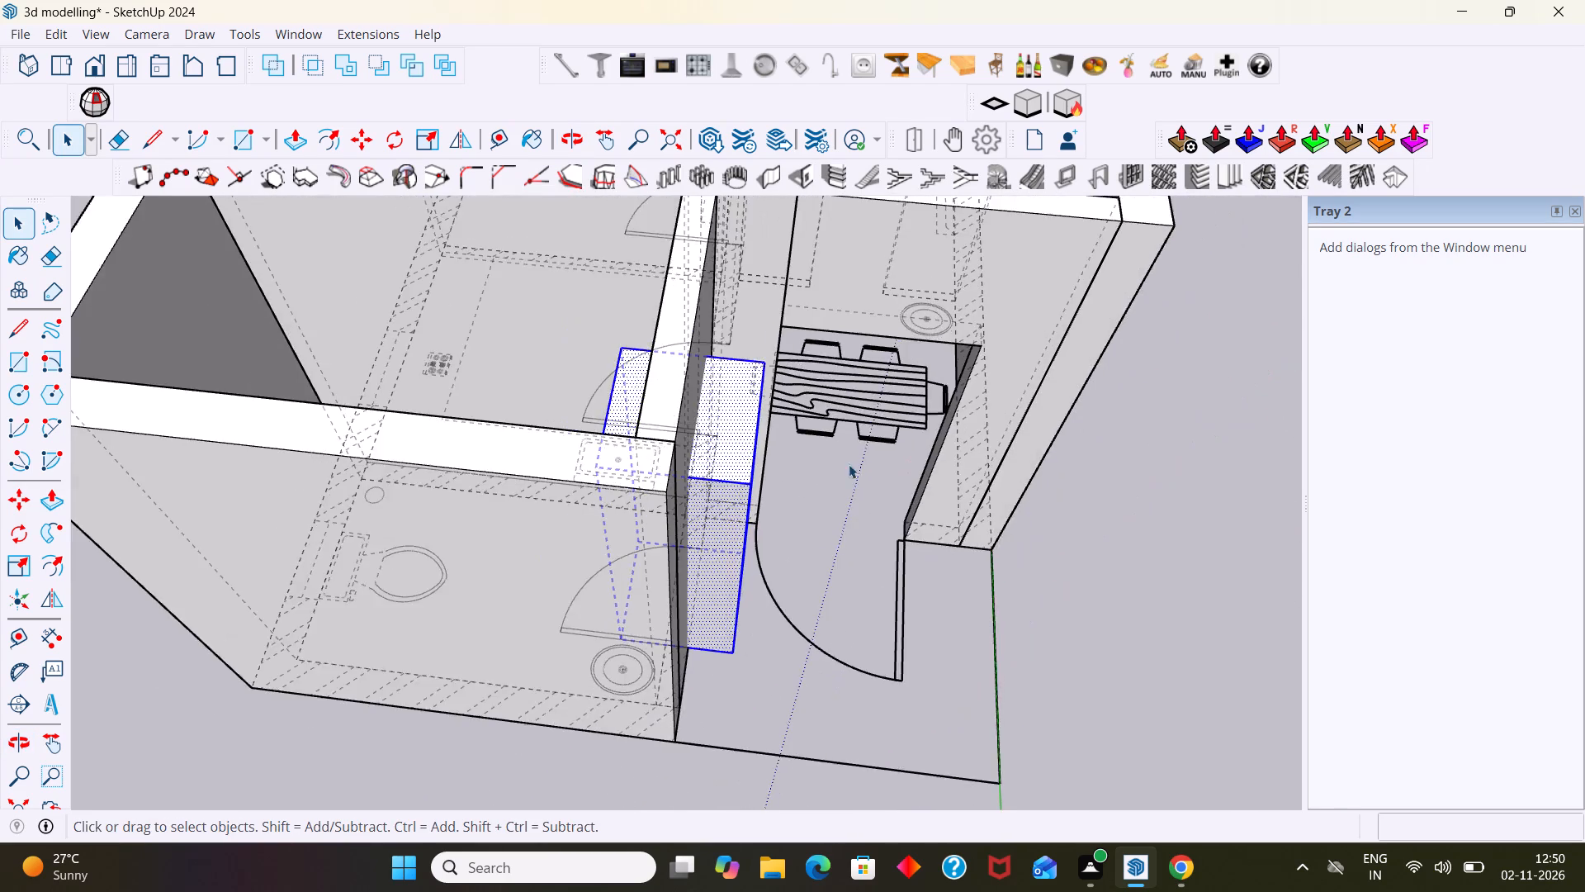
scroll(849, 464, down, 8)
right_click(801, 464)
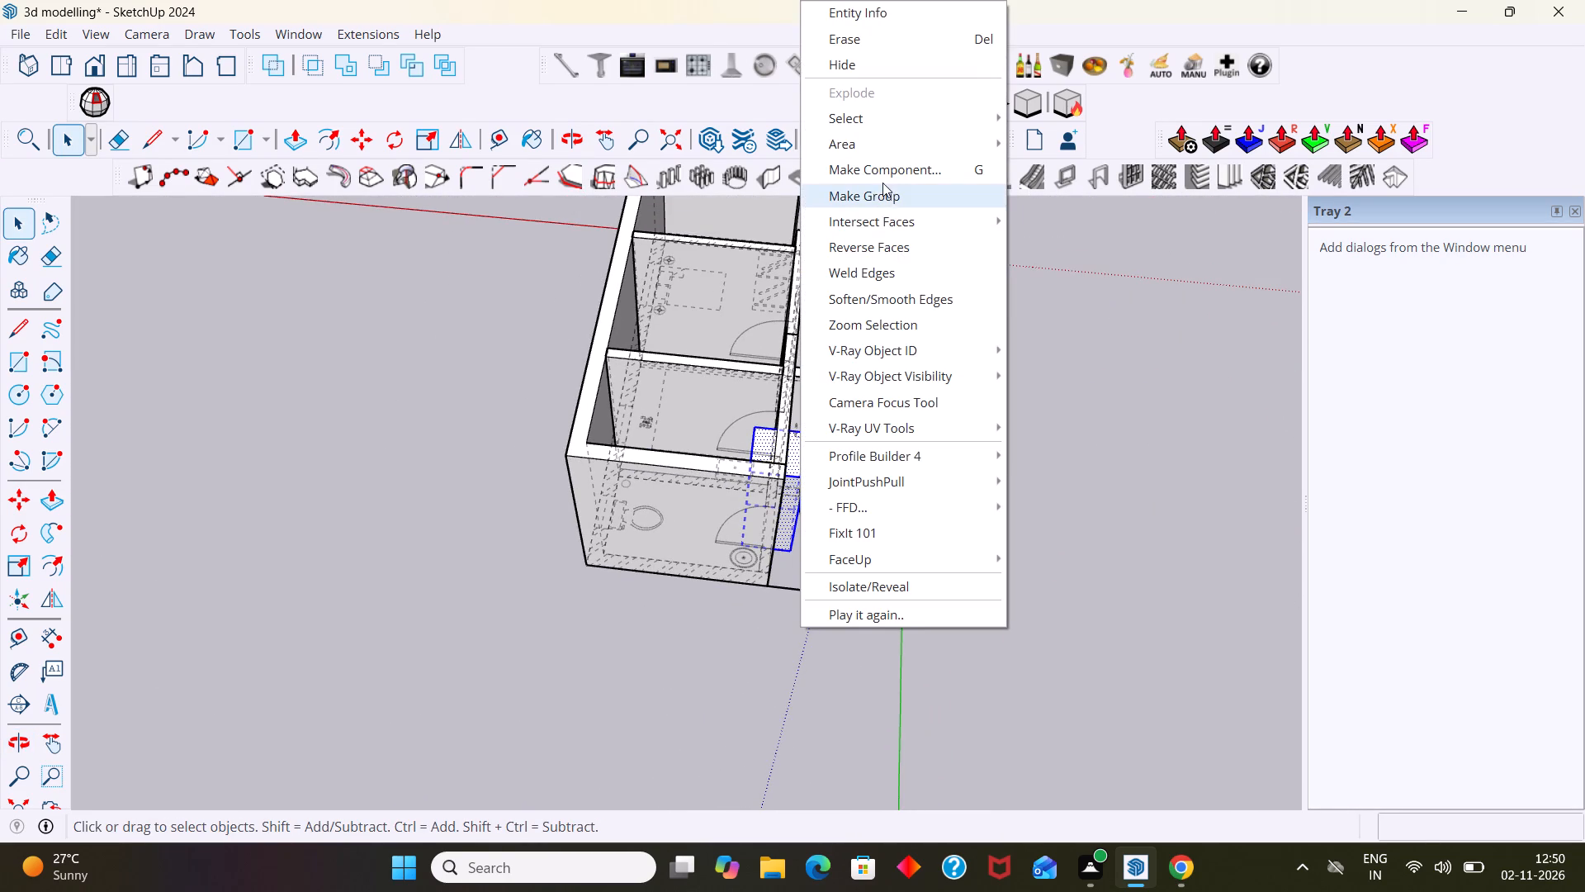
click(882, 193)
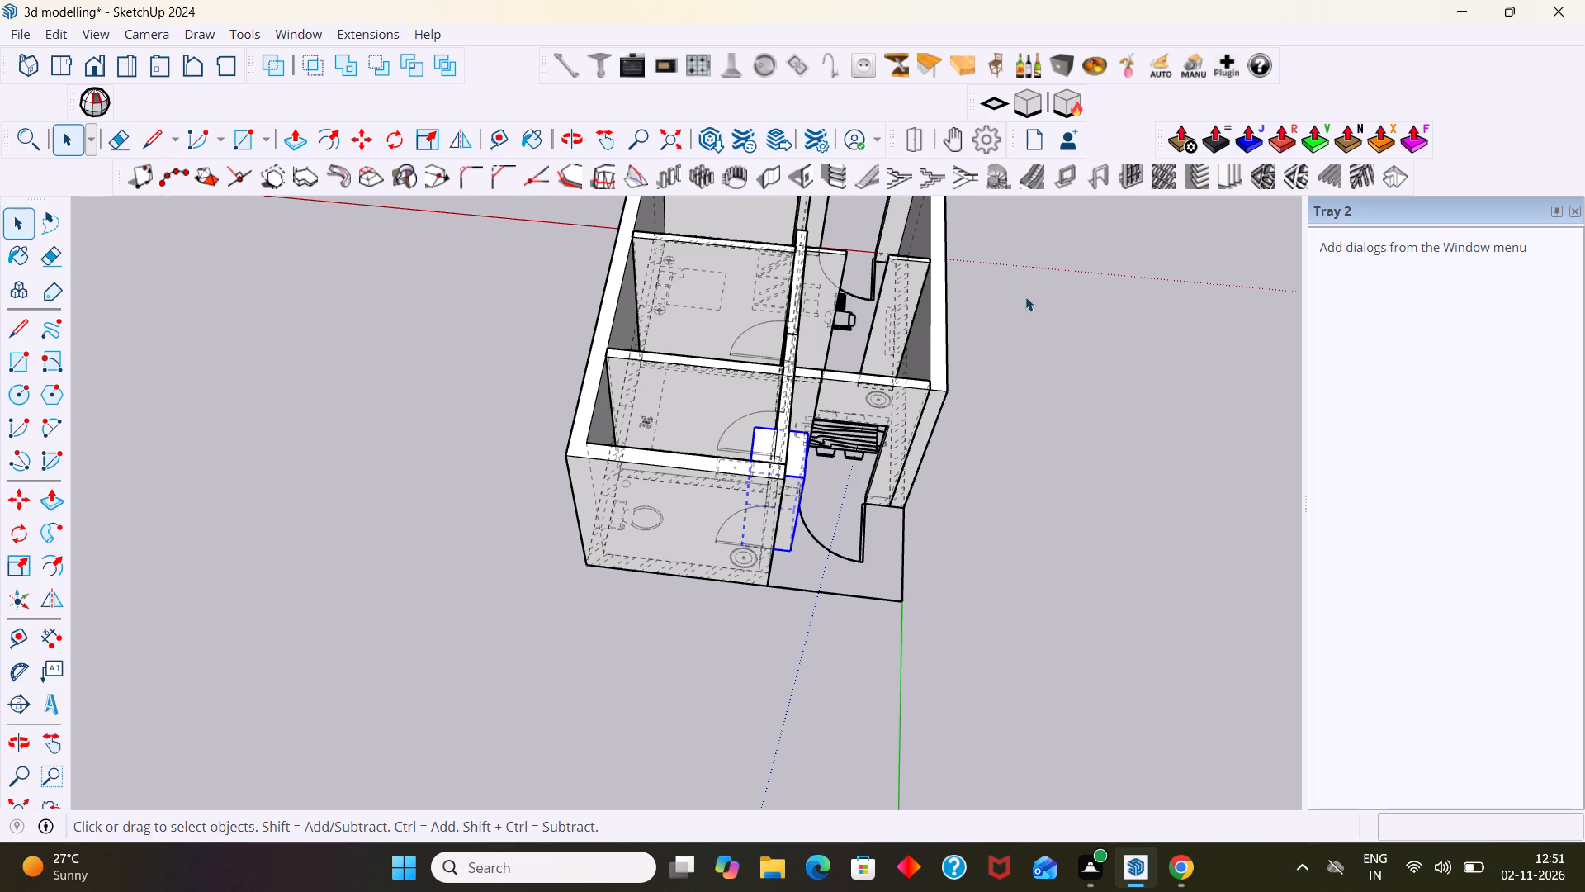
Turn off the back edges and subtract the doorway box from the bathroom front wall to cut the door opening.
scroll(745, 512, up, 6)
scroll(829, 505, down, 3)
click(1123, 528)
key(k)
scroll(991, 528, down, 3)
middle_drag(978, 526, 666, 486)
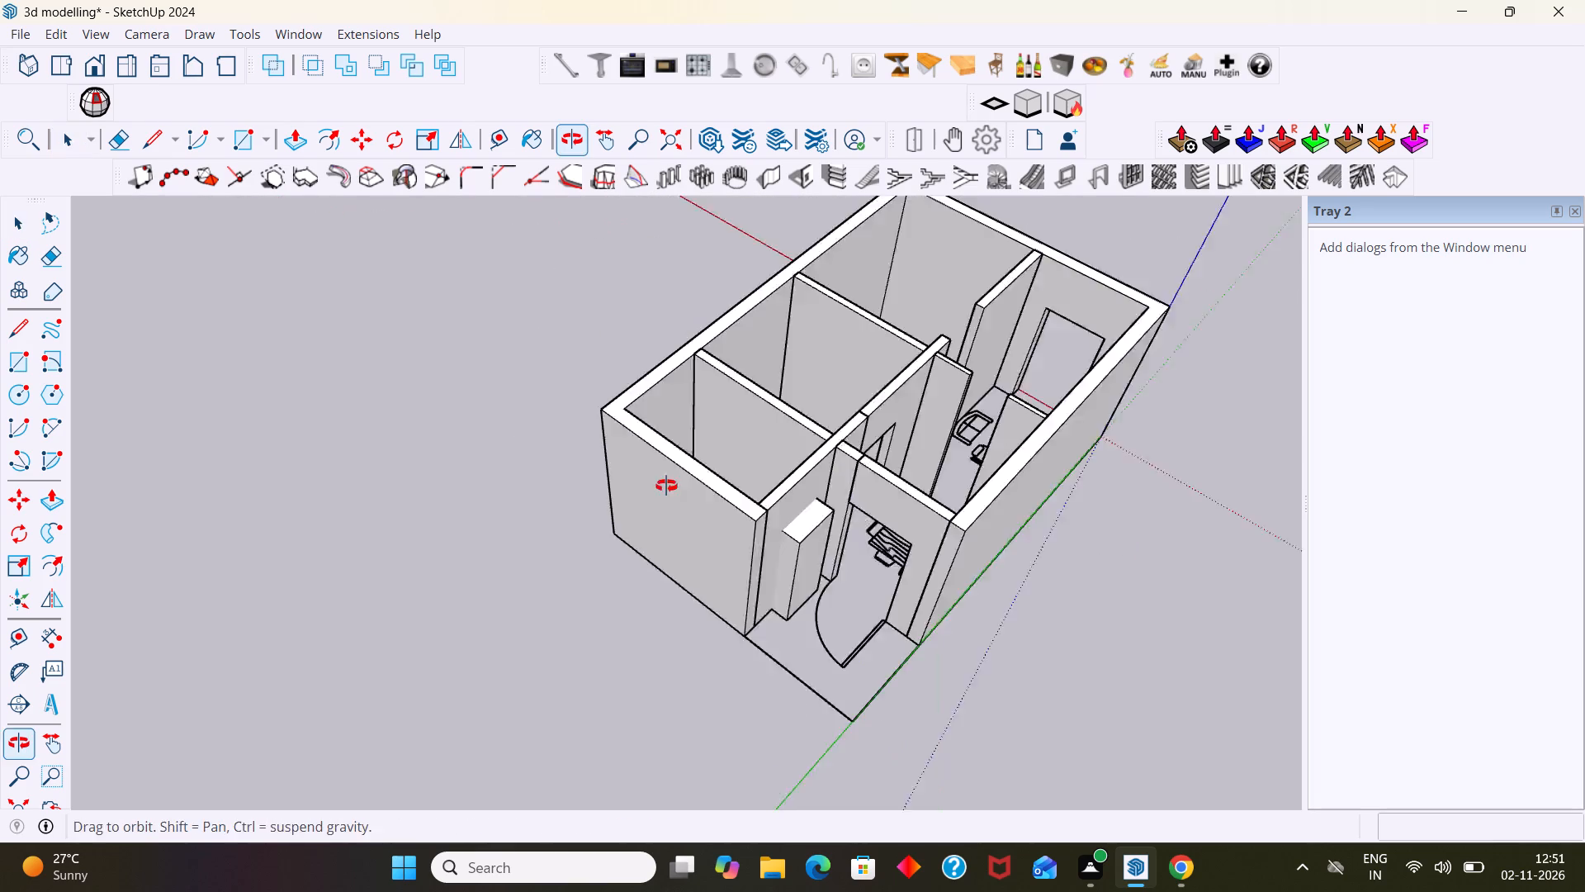
middle_drag(666, 486, 662, 485)
scroll(676, 489, down, 5)
middle_drag(795, 533, 670, 482)
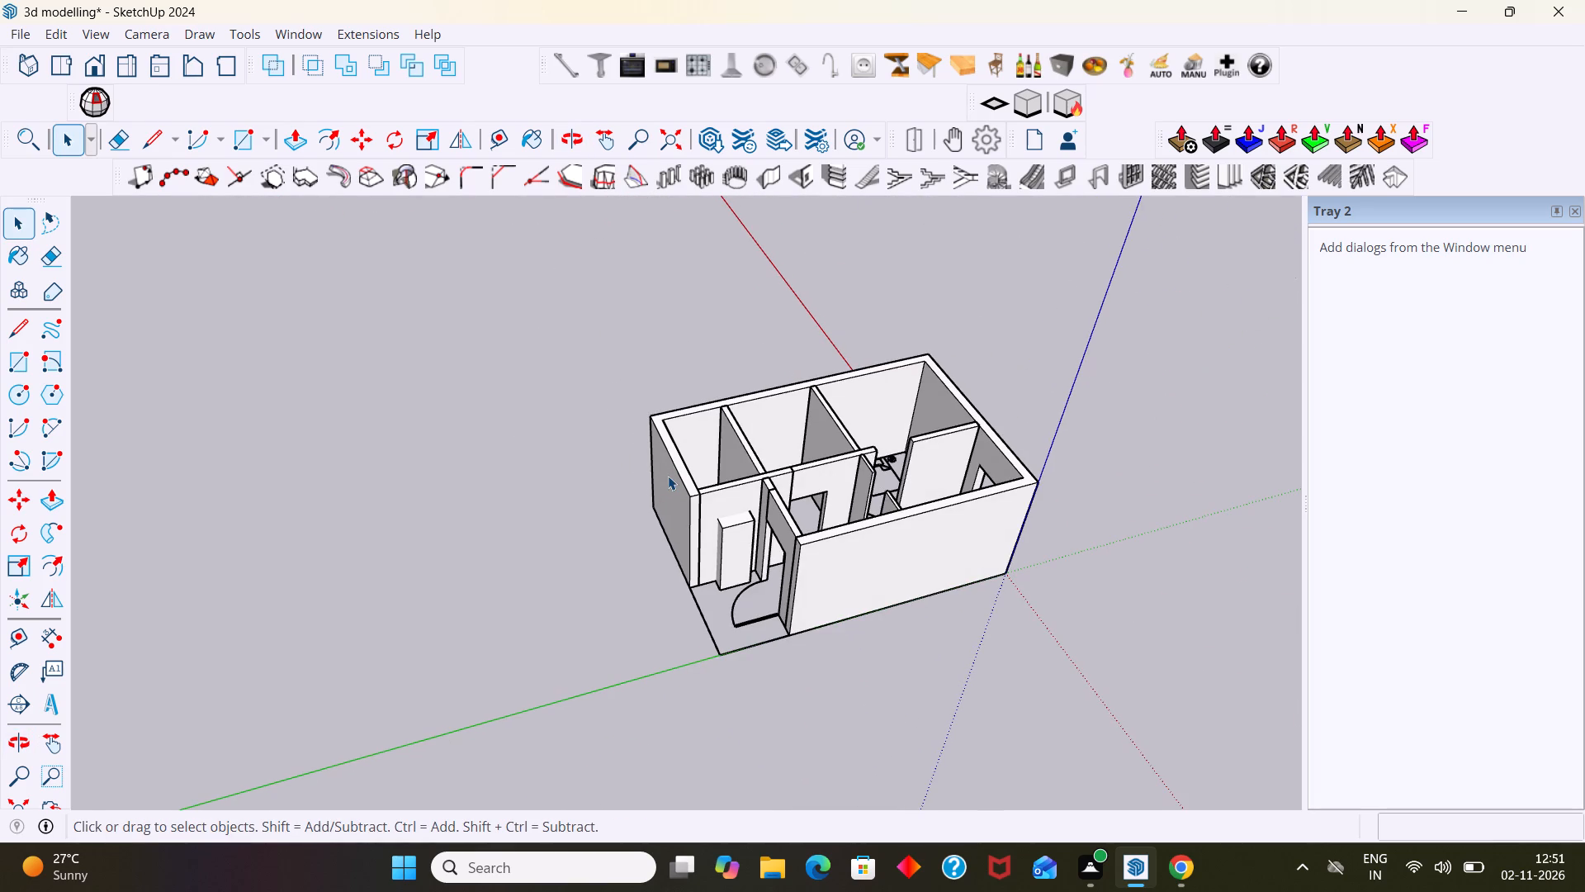
scroll(731, 550, up, 7)
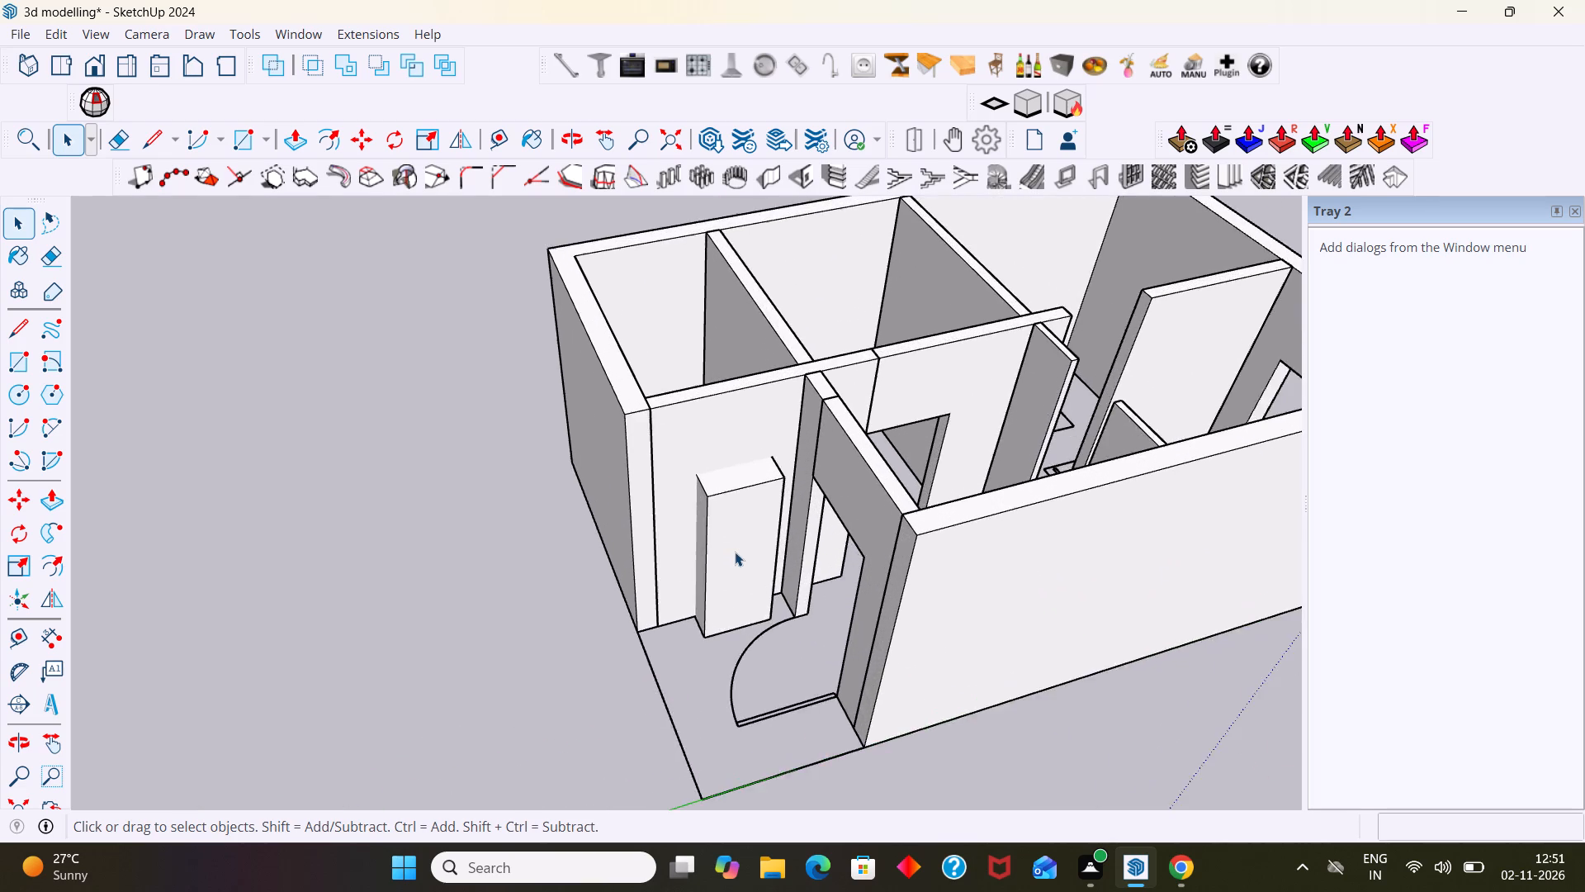
scroll(735, 552, up, 5)
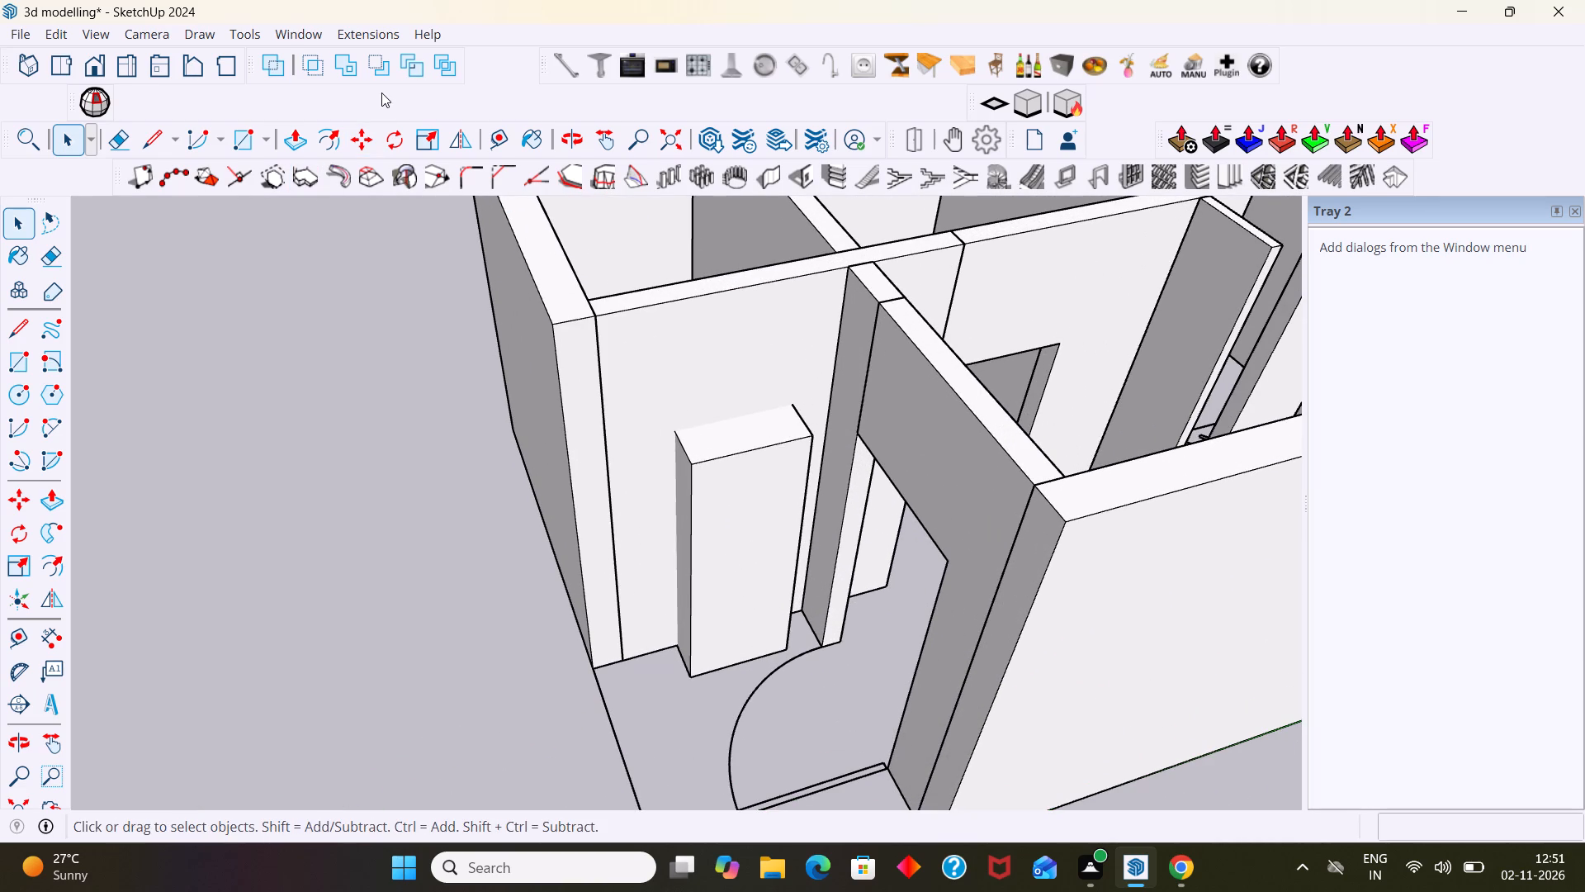
click(384, 73)
click(755, 501)
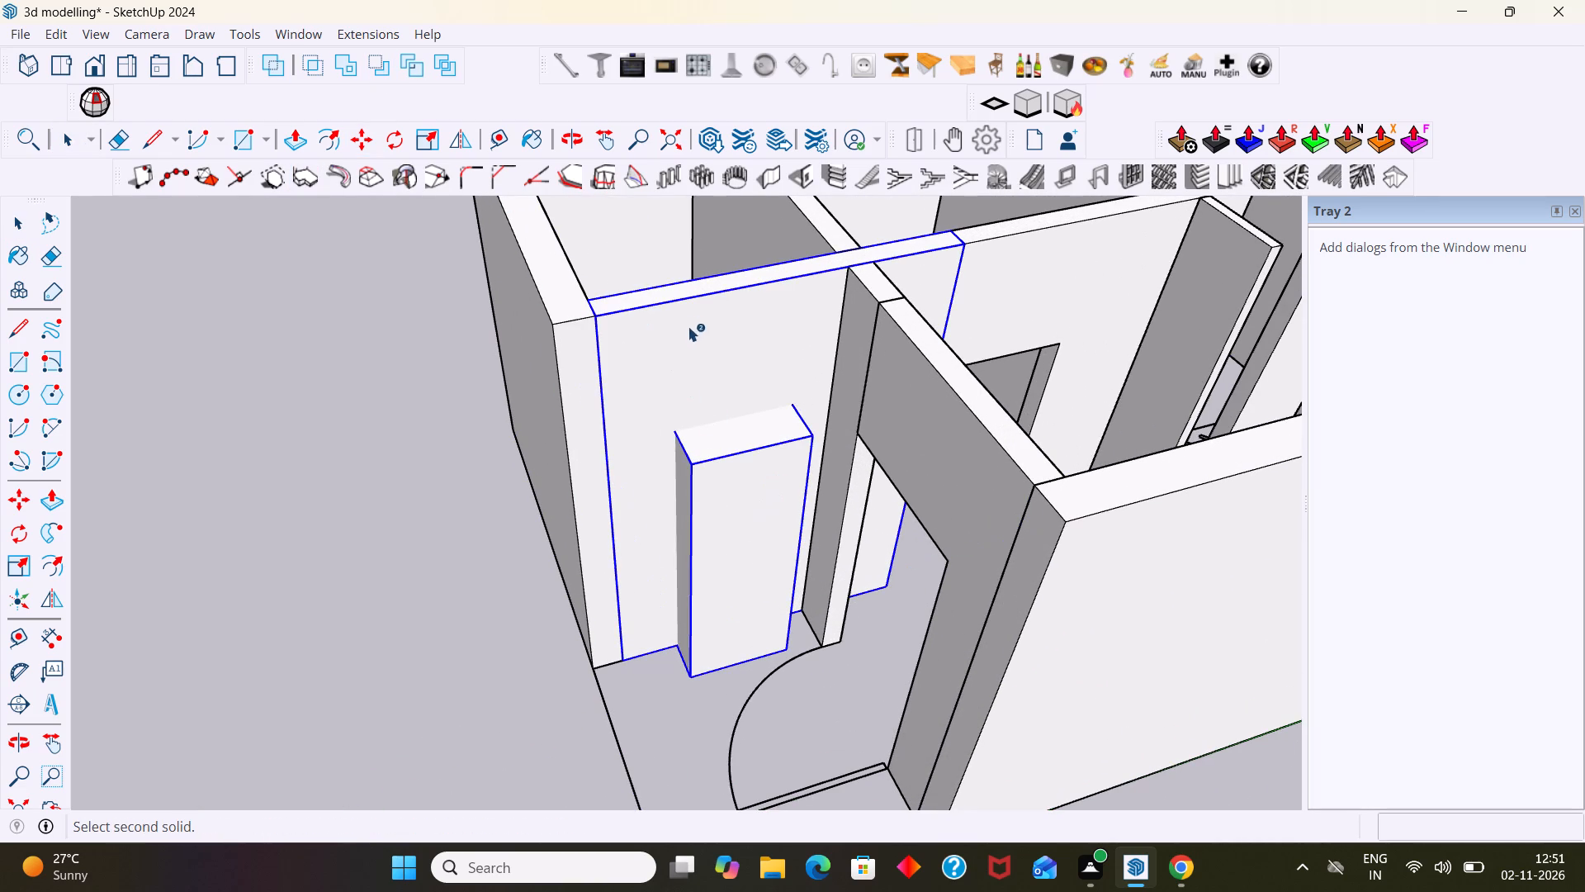
click(705, 354)
scroll(705, 355, down, 7)
key(space)
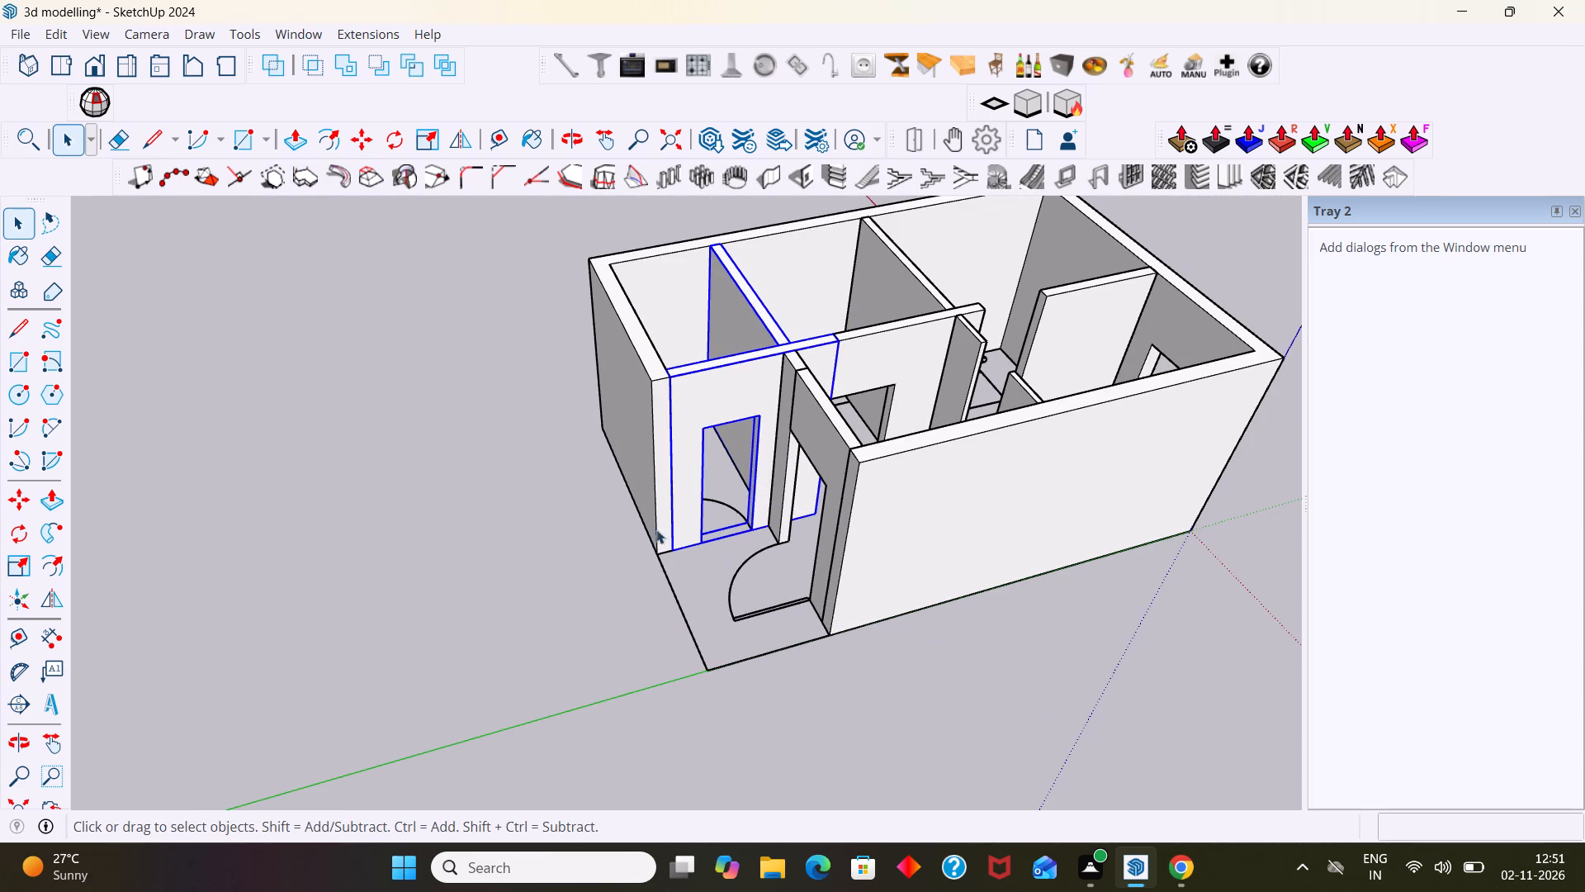
click(558, 548)
Examine the new bathroom door opening and the surrounding walls against the plan from the front and above.
scroll(673, 477, up, 6)
middle_drag(755, 529, 475, 516)
scroll(494, 525, down, 5)
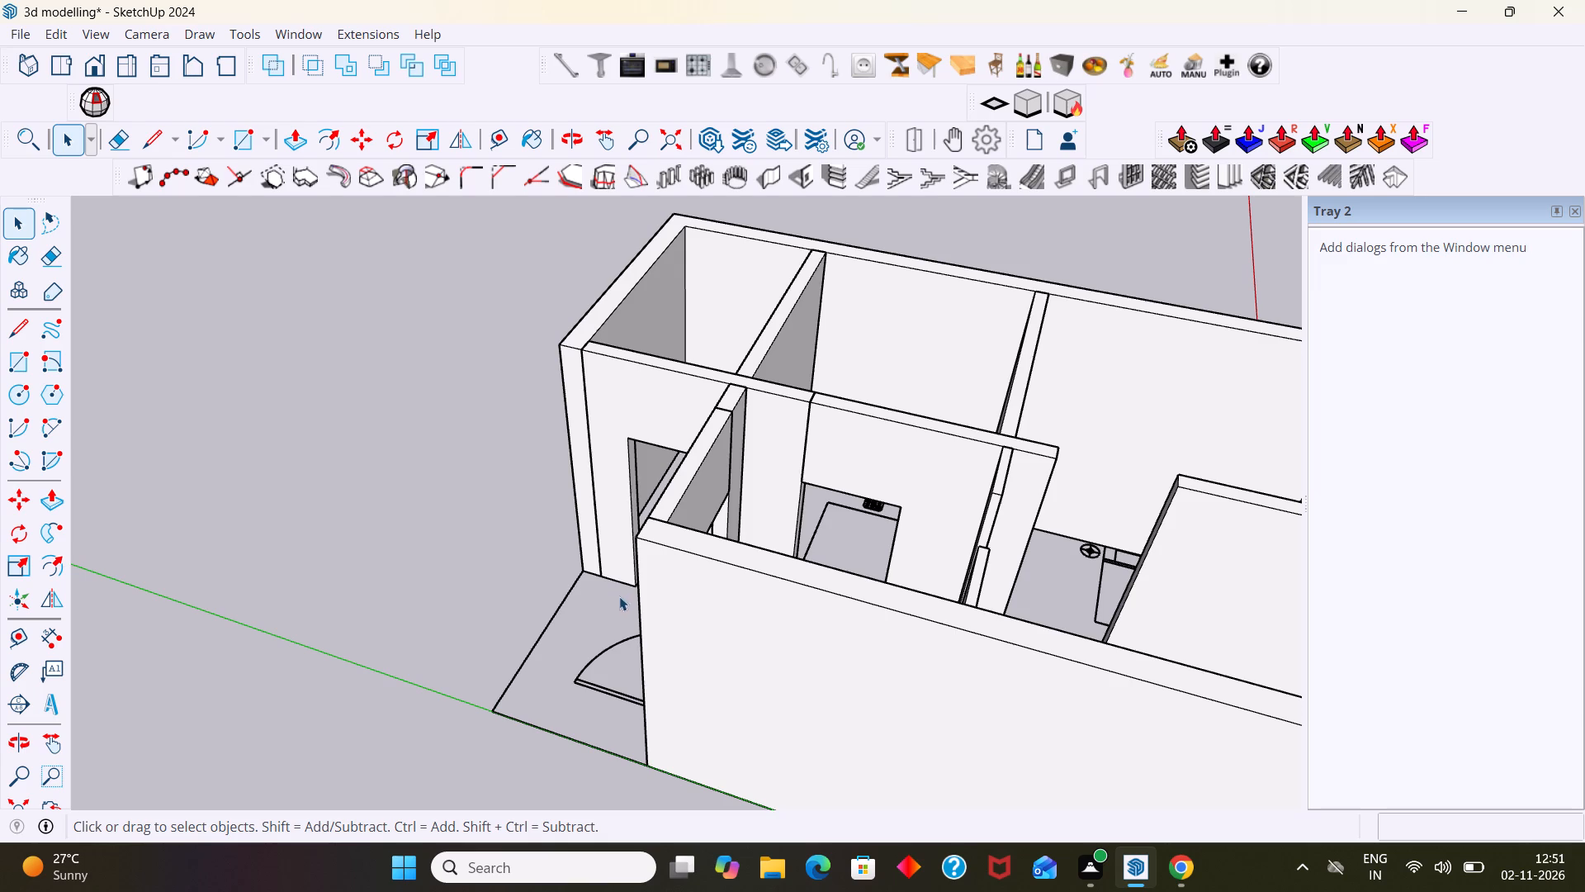
middle_drag(664, 648, 835, 669)
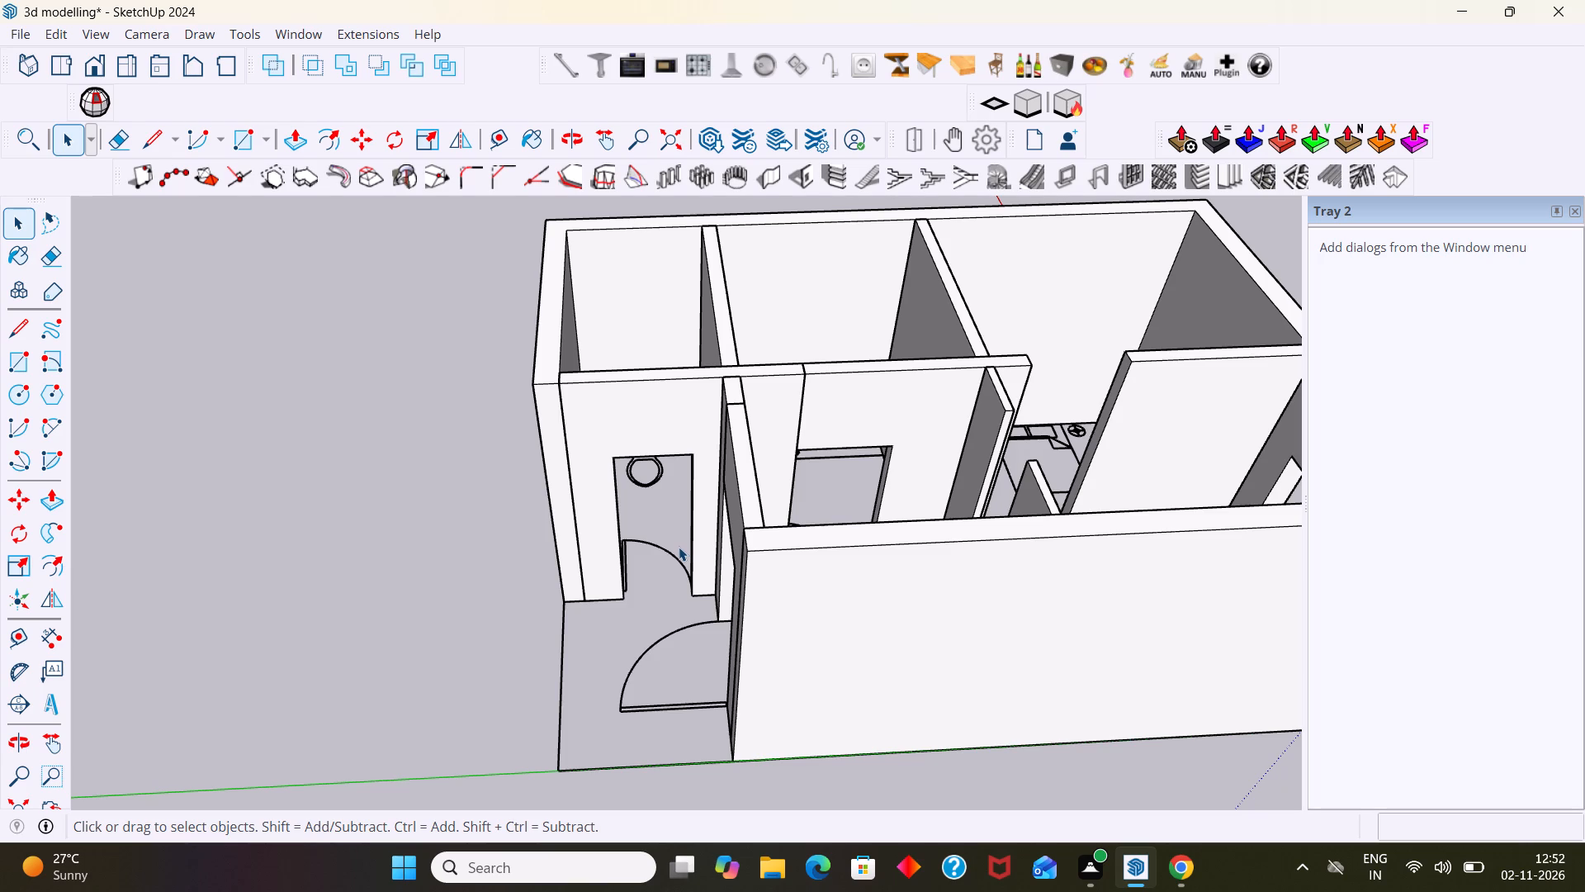
middle_drag(681, 555, 712, 703)
middle_drag(632, 482, 649, 588)
scroll(645, 555, up, 3)
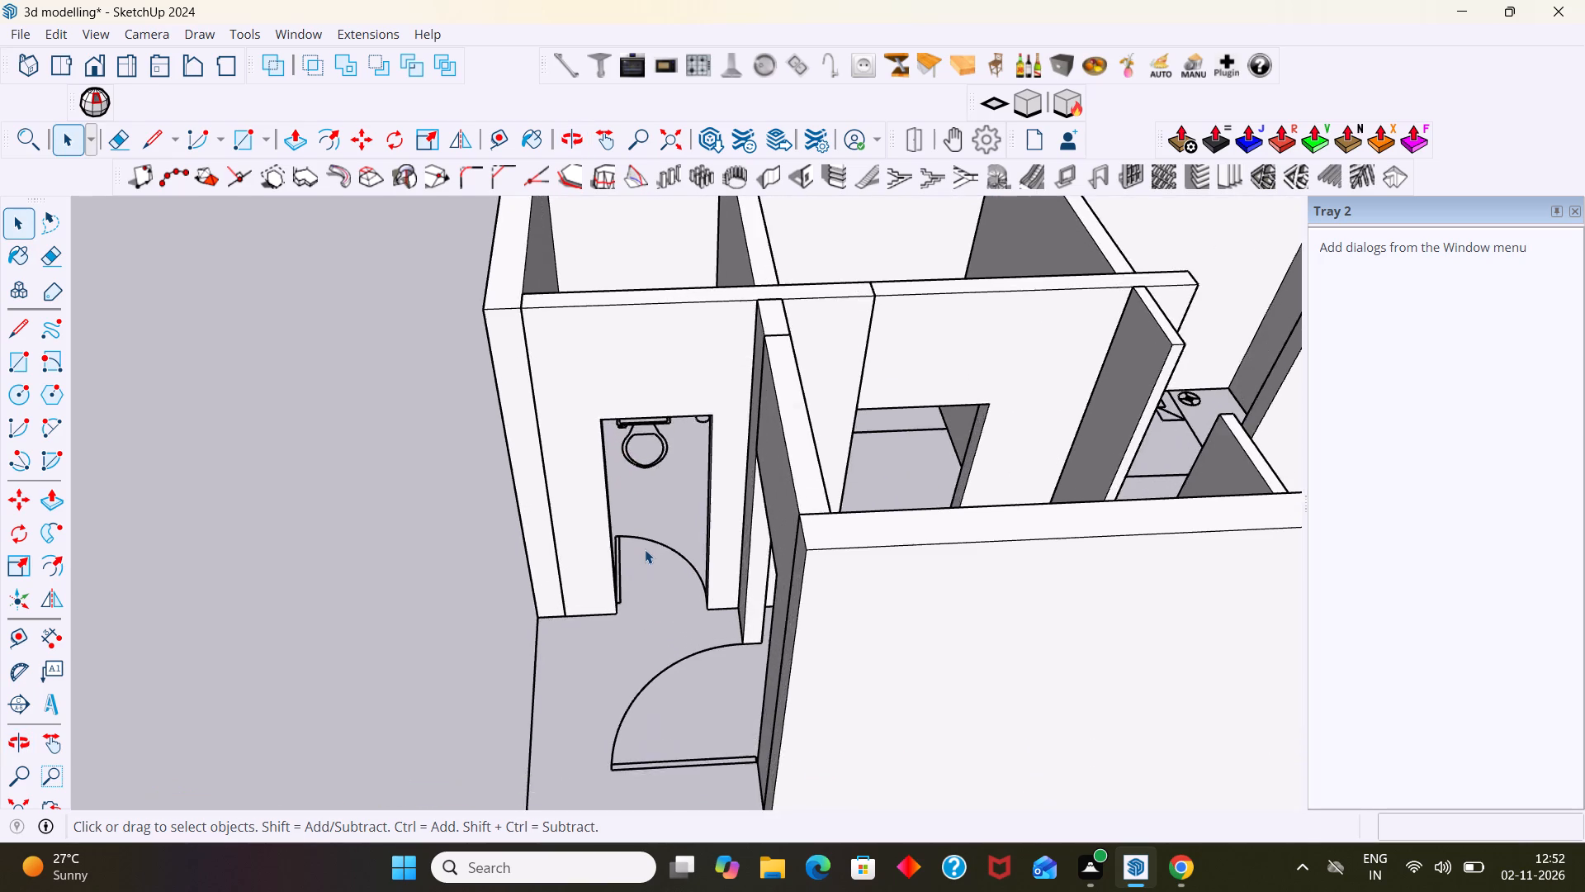
middle_drag(645, 563, 677, 665)
scroll(594, 416, up, 5)
middle_drag(656, 464, 684, 599)
scroll(665, 553, down, 7)
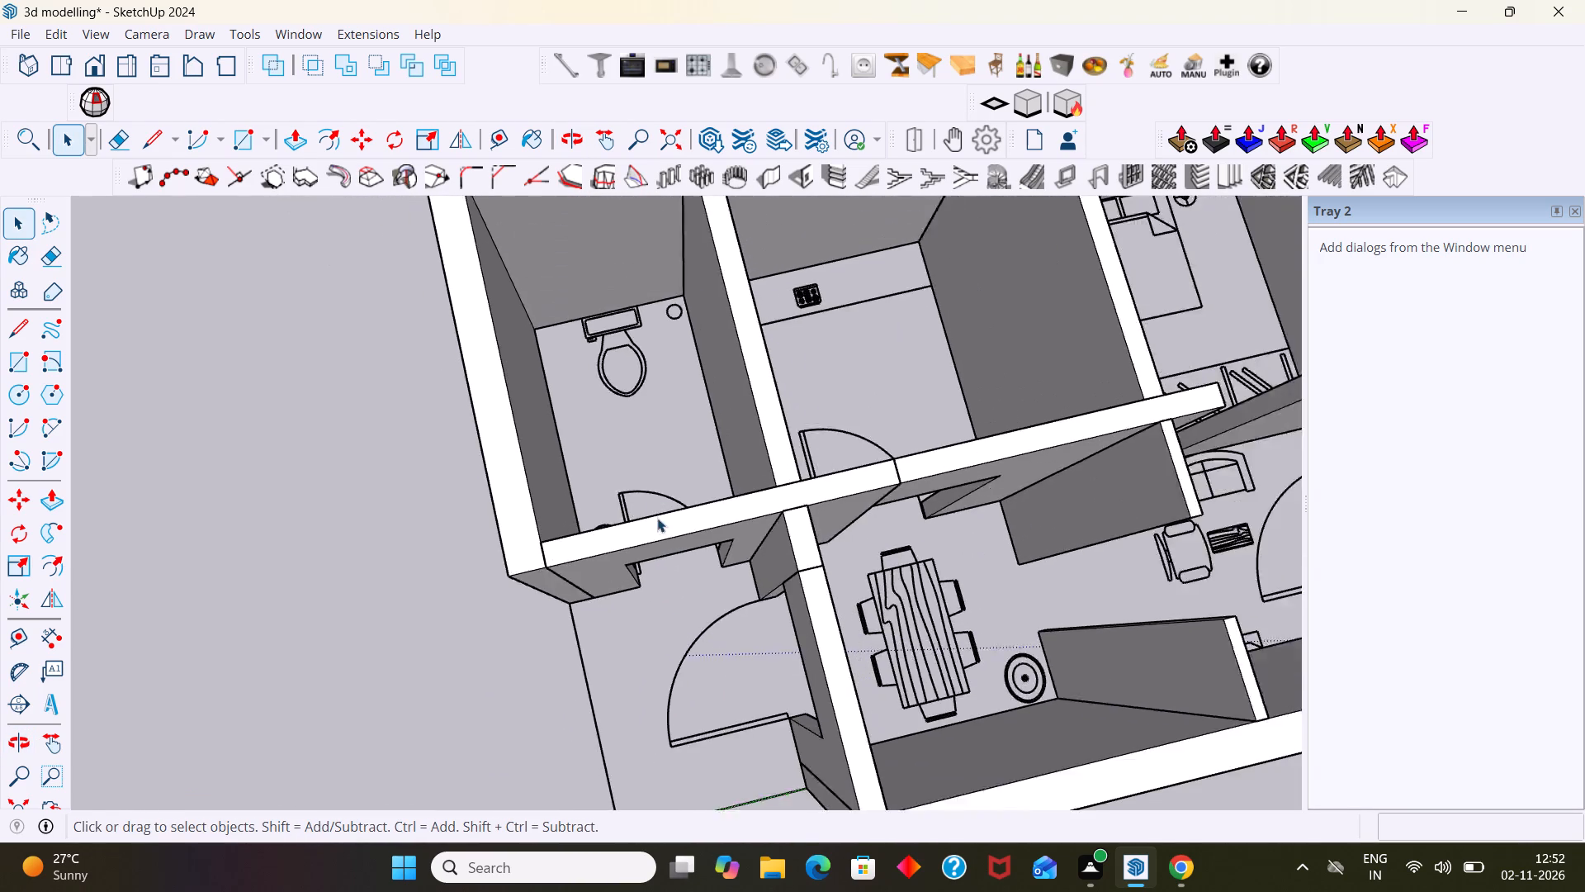
scroll(657, 518, down, 5)
scroll(712, 596, down, 1)
middle_drag(752, 599, 777, 477)
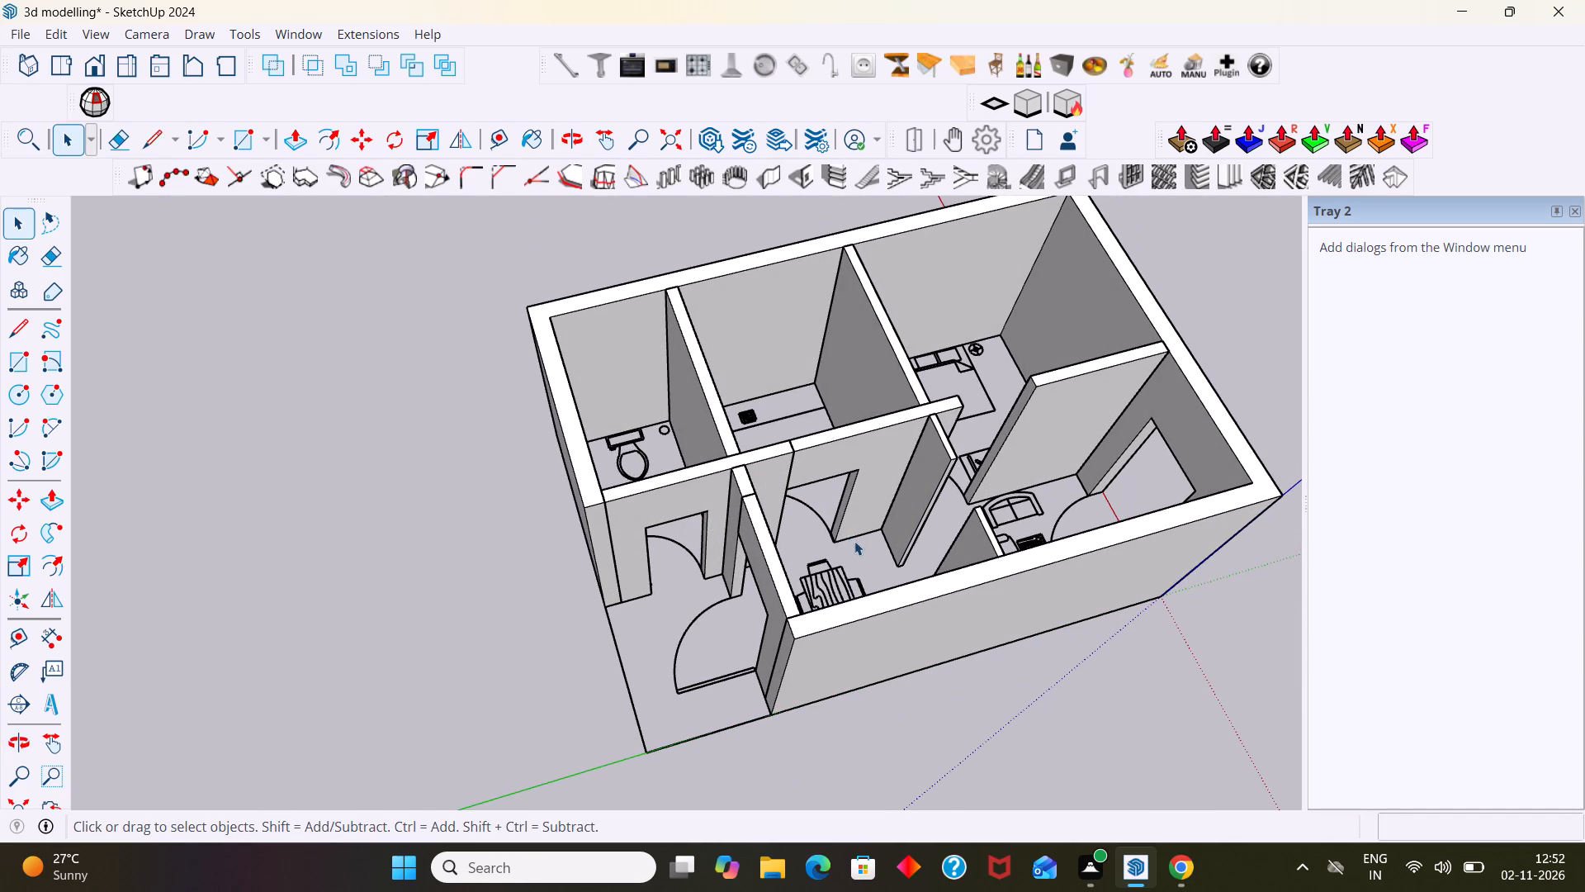
Inside the walls group, push-pull the end face of the bedroom front wall 3' across the doorway gap to meet the adjoining wall.
shift+middle_drag(854, 541, 724, 547)
scroll(930, 550, up, 5)
middle_drag(799, 508, 703, 493)
scroll(707, 471, up, 3)
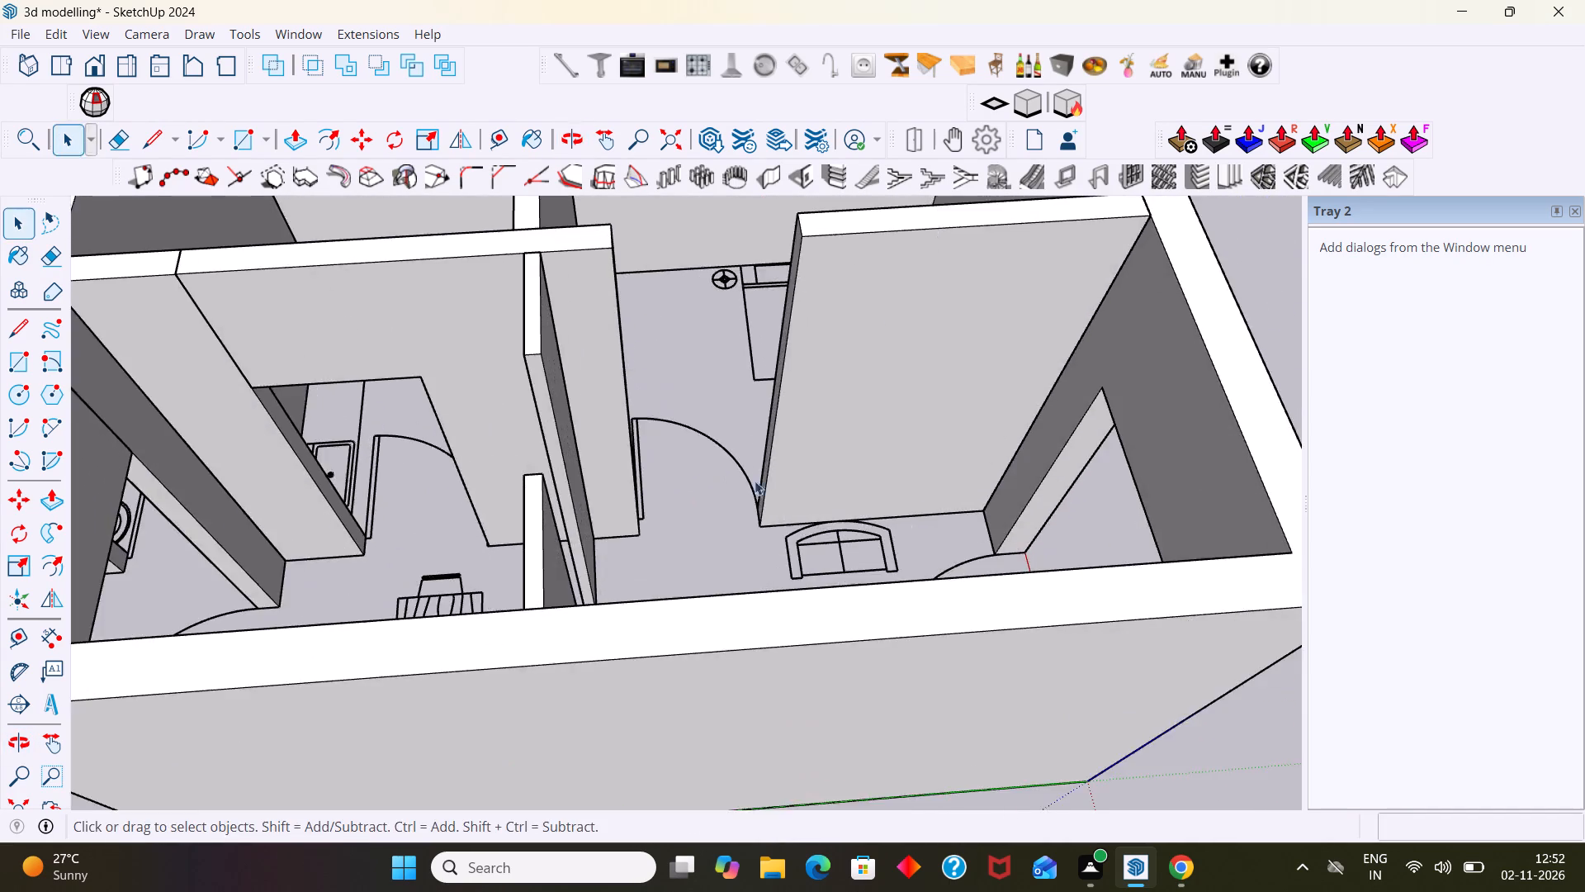
middle_drag(760, 476, 1158, 410)
scroll(769, 320, up, 2)
middle_drag(767, 327, 737, 486)
scroll(626, 378, up, 5)
scroll(632, 357, down, 4)
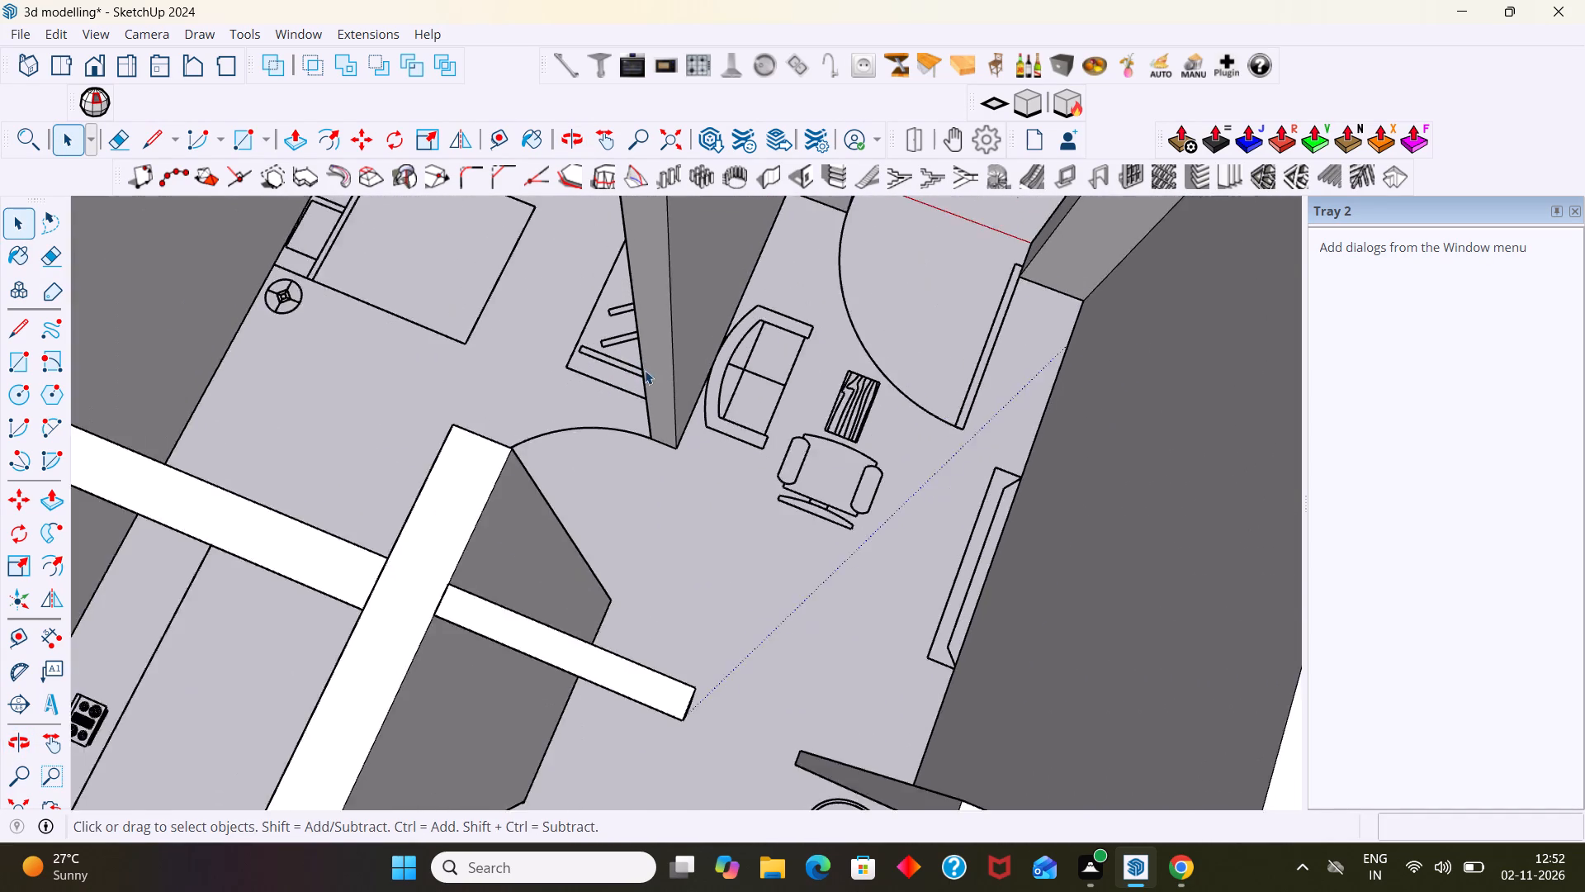
scroll(645, 370, down, 9)
triple_click(651, 311)
click(651, 310)
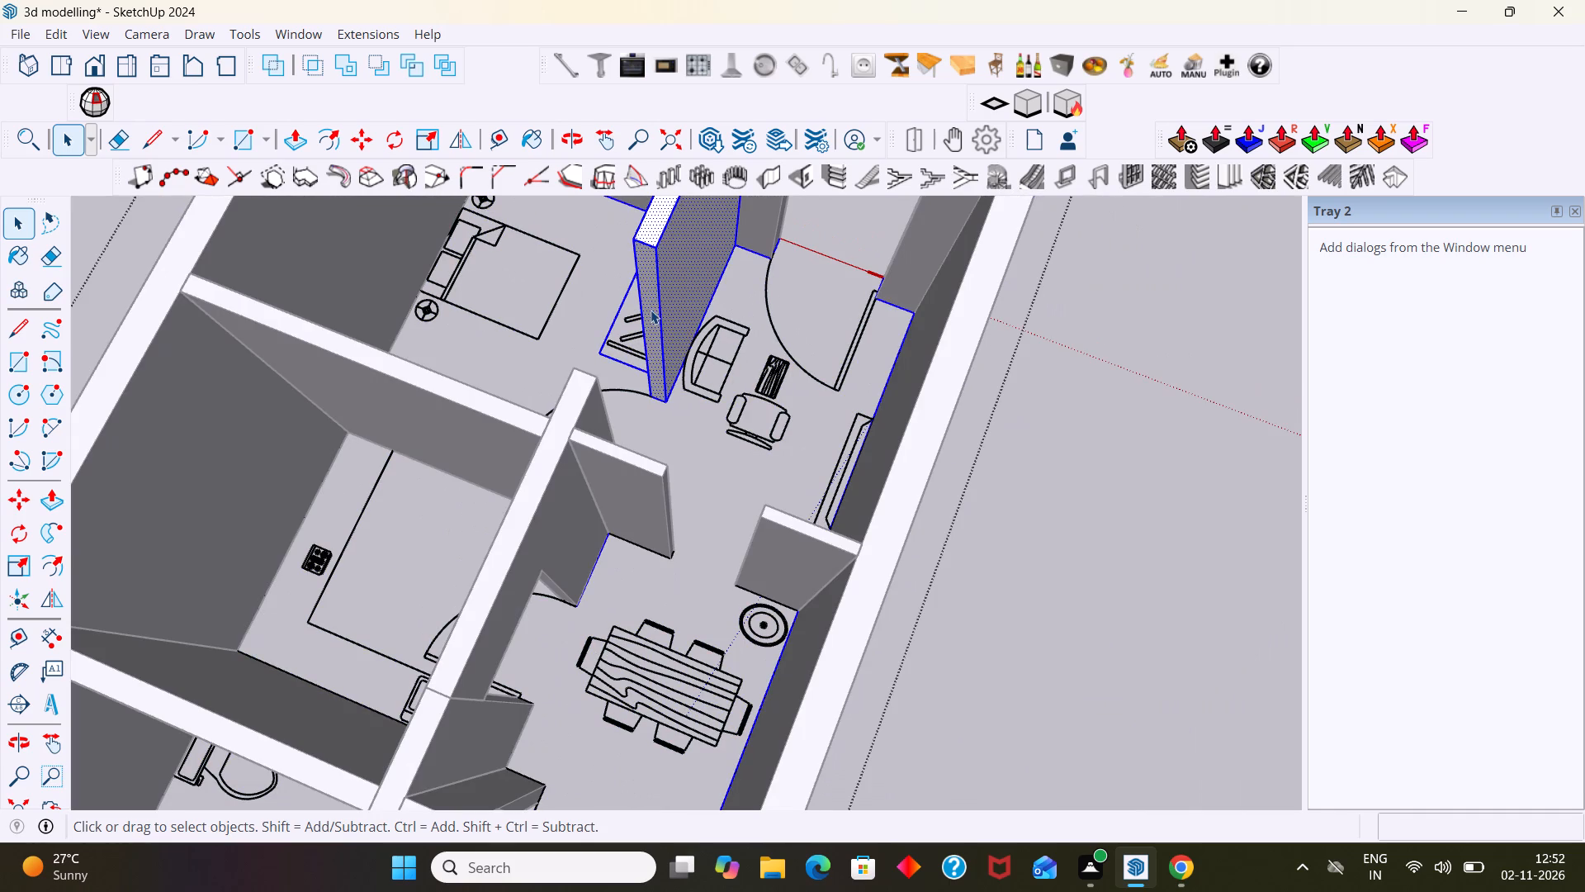
double_click(652, 310)
scroll(650, 311, up, 5)
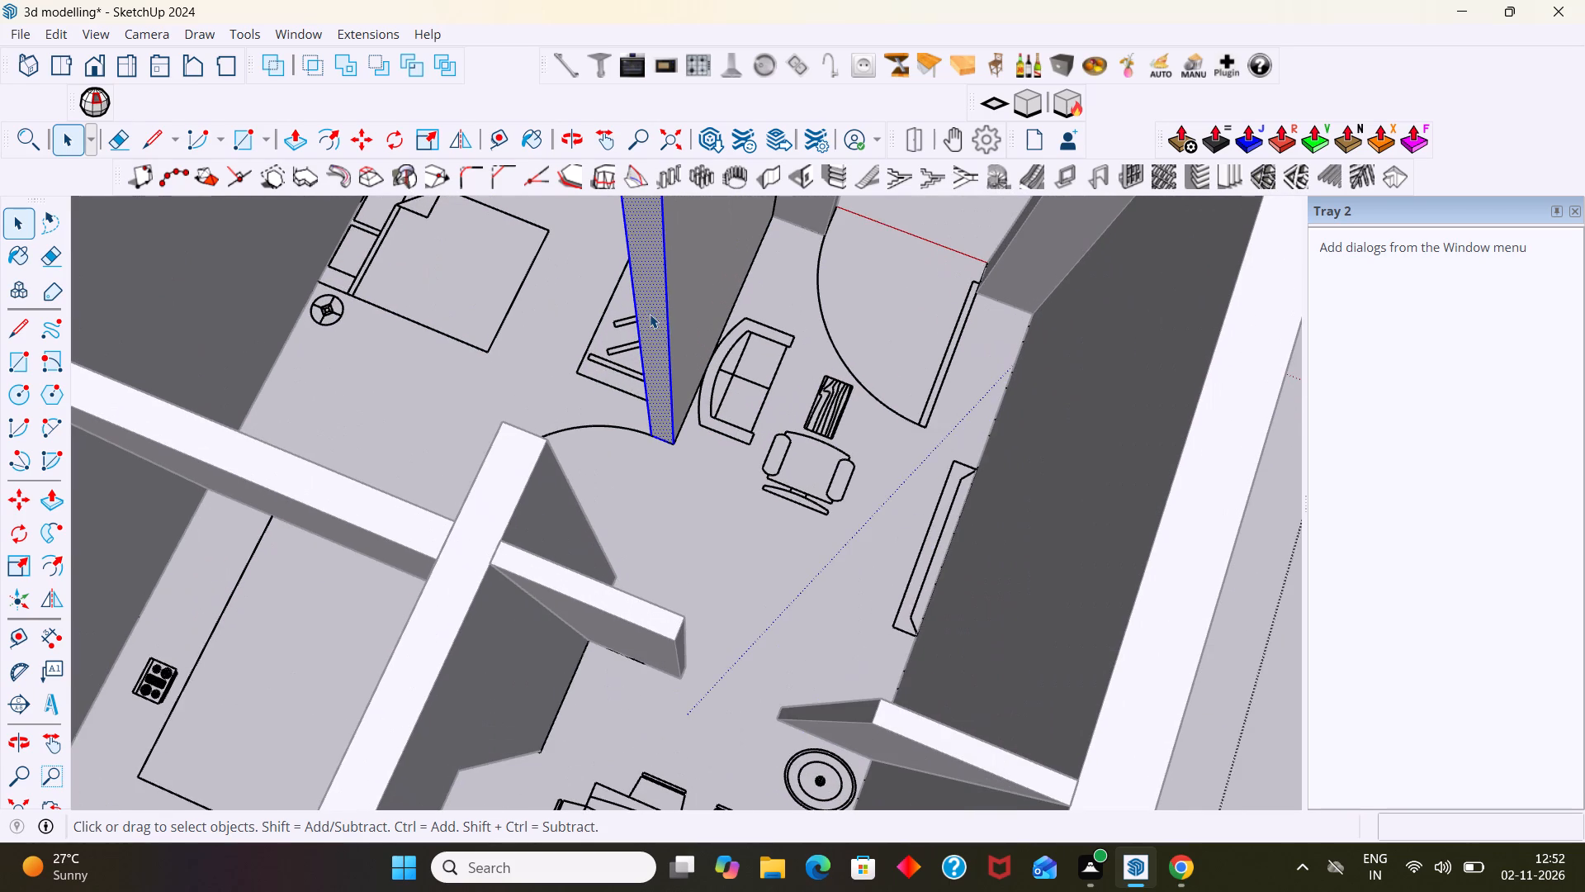
key(p)
click(648, 315)
middle_drag(608, 402, 412, 325)
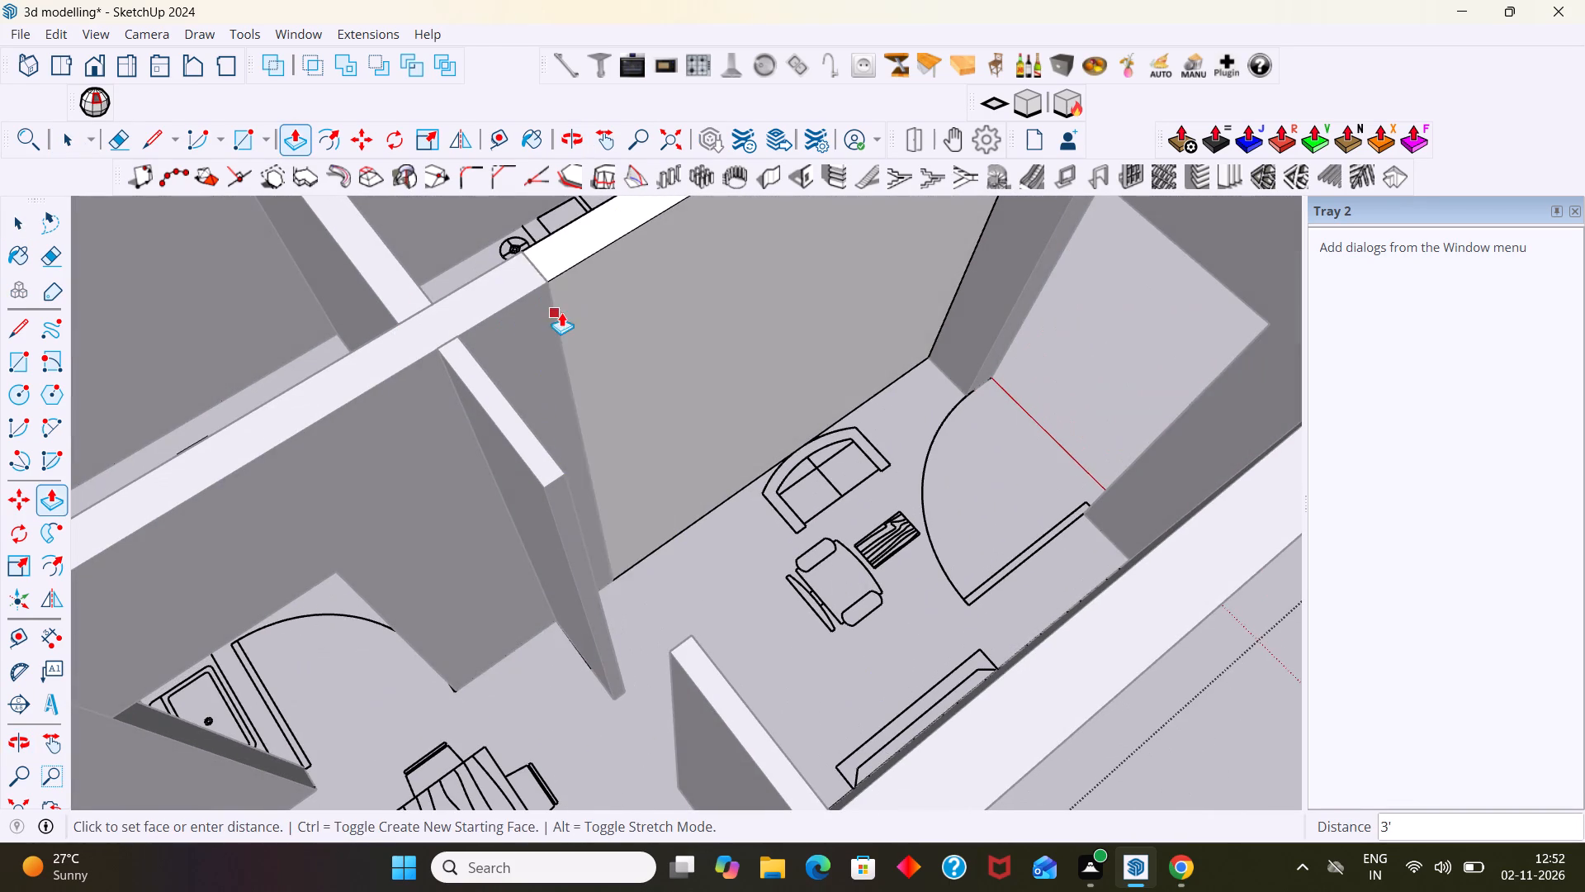
click(545, 279)
key(space)
scroll(620, 304, down, 4)
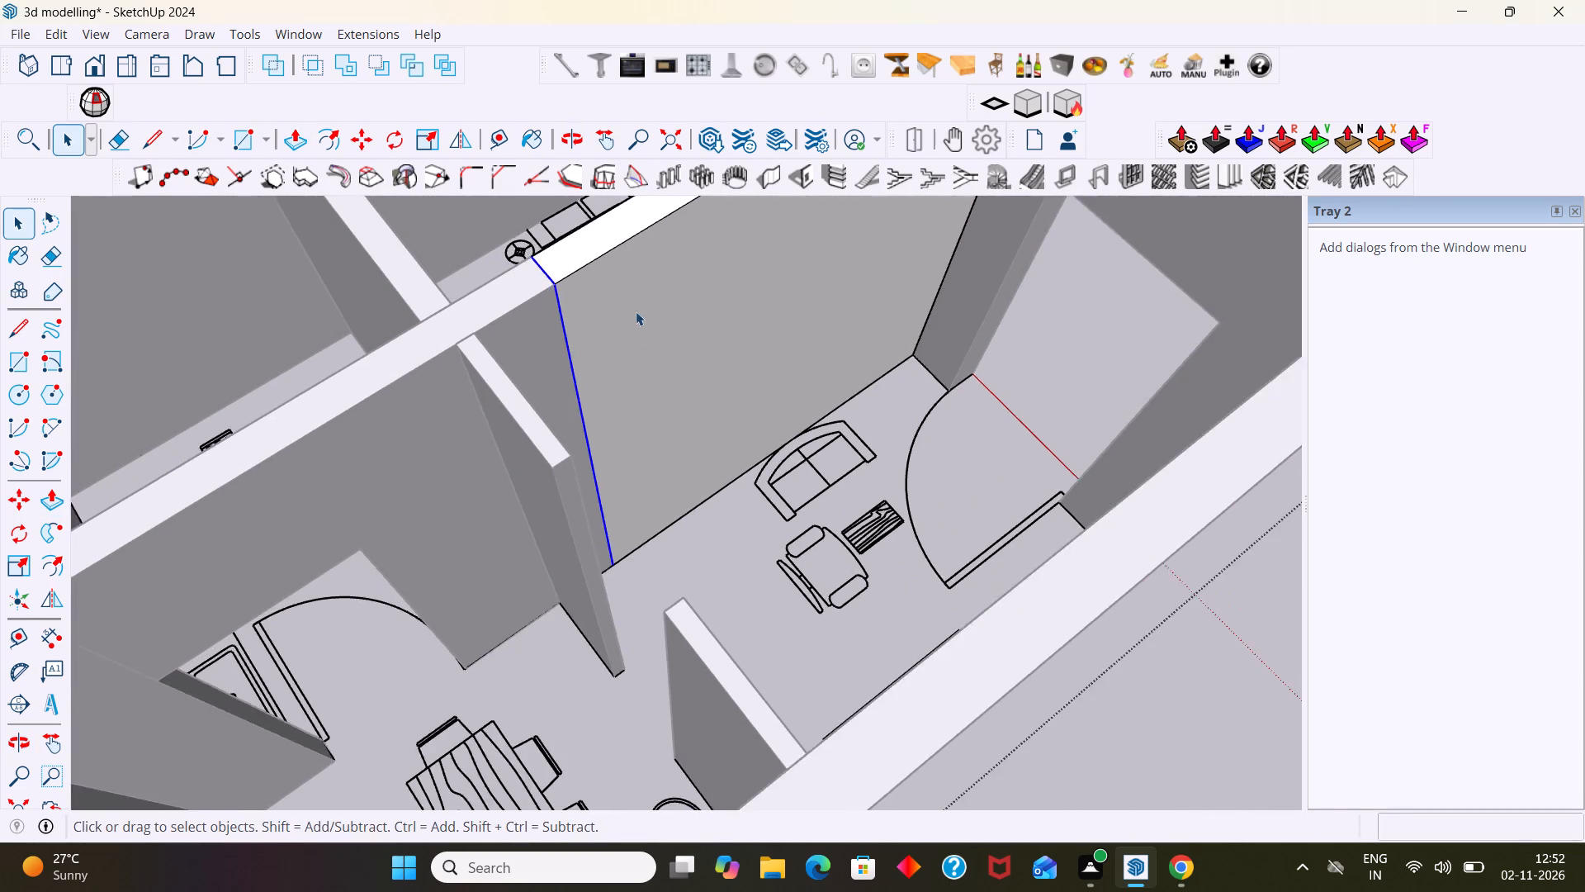
scroll(636, 311, down, 5)
click(1006, 479)
Turn on the back edges and draw a 6" by 3' rectangle on the wall's footprint at the bedroom door swing.
middle_drag(948, 430, 733, 376)
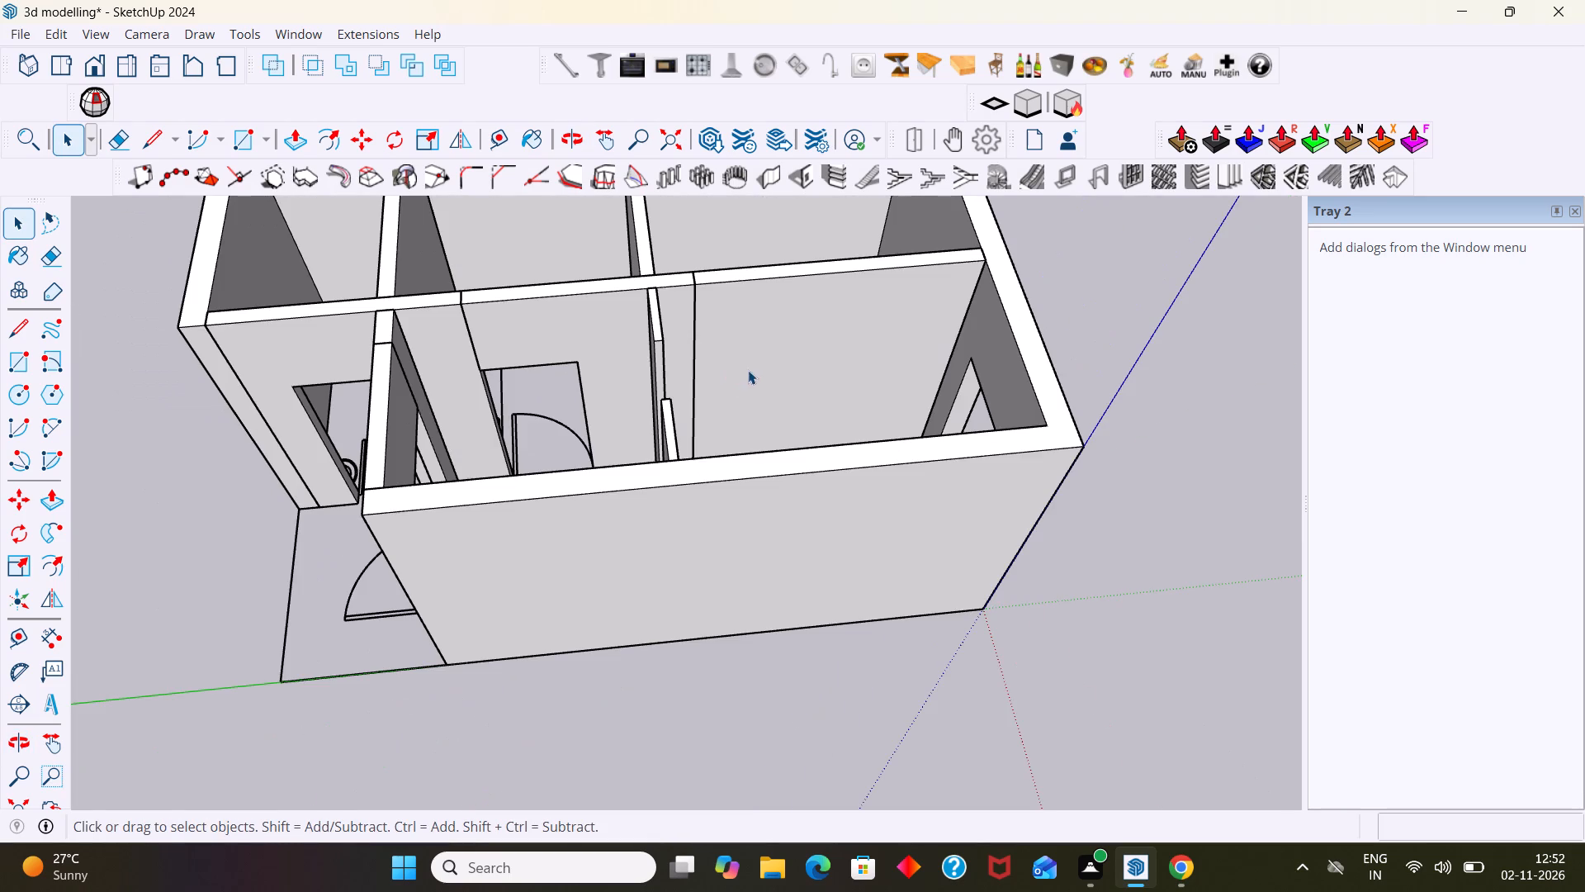
scroll(765, 352, up, 2)
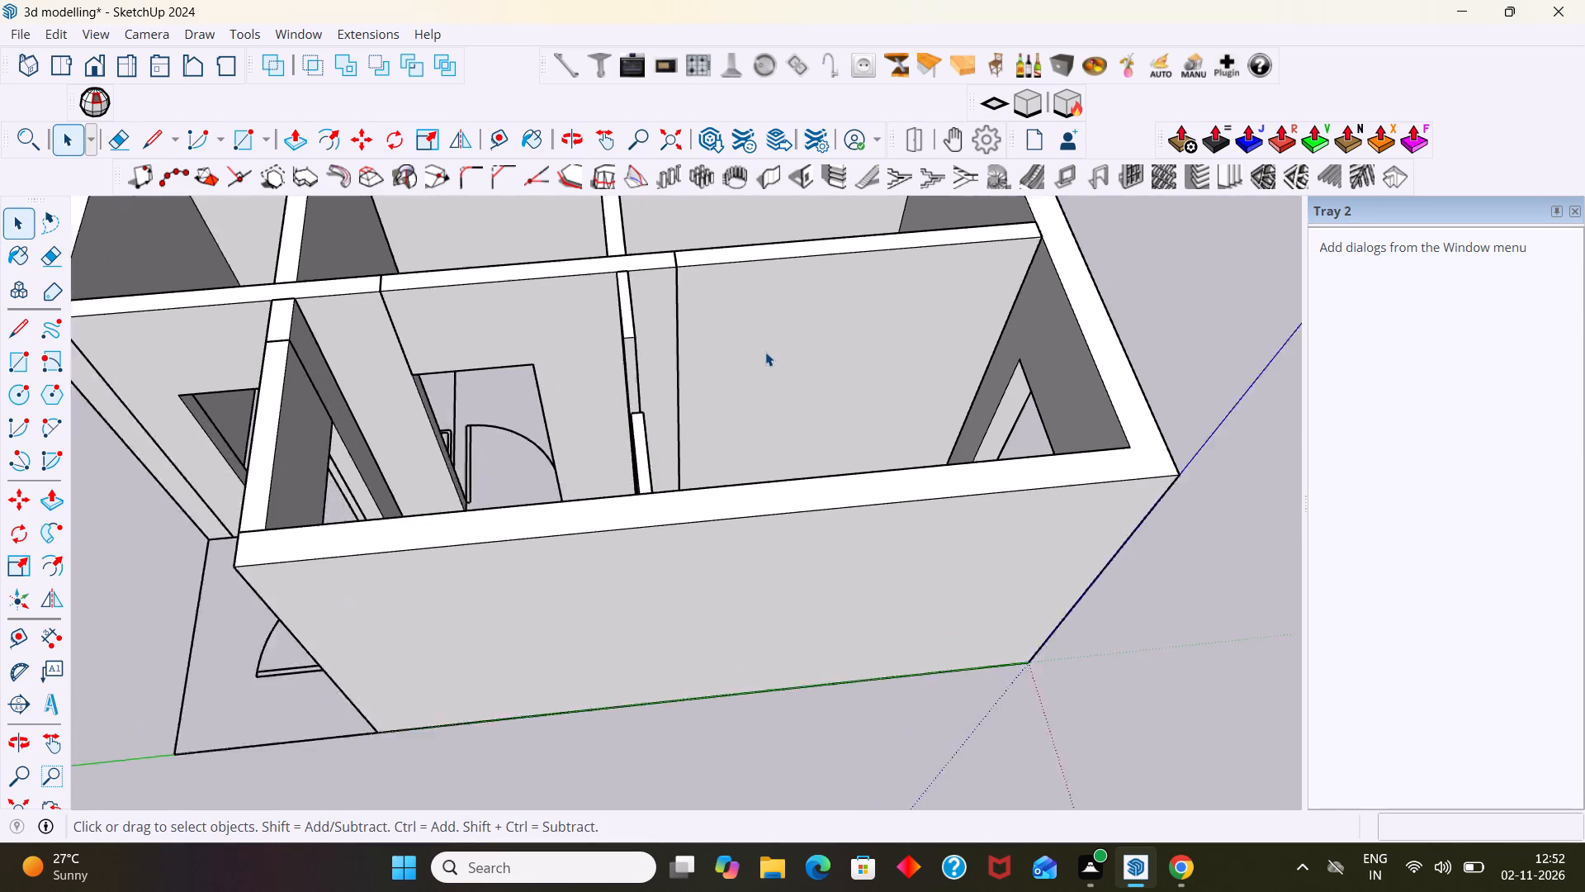
scroll(765, 352, up, 1)
key(k)
middle_drag(733, 409, 755, 491)
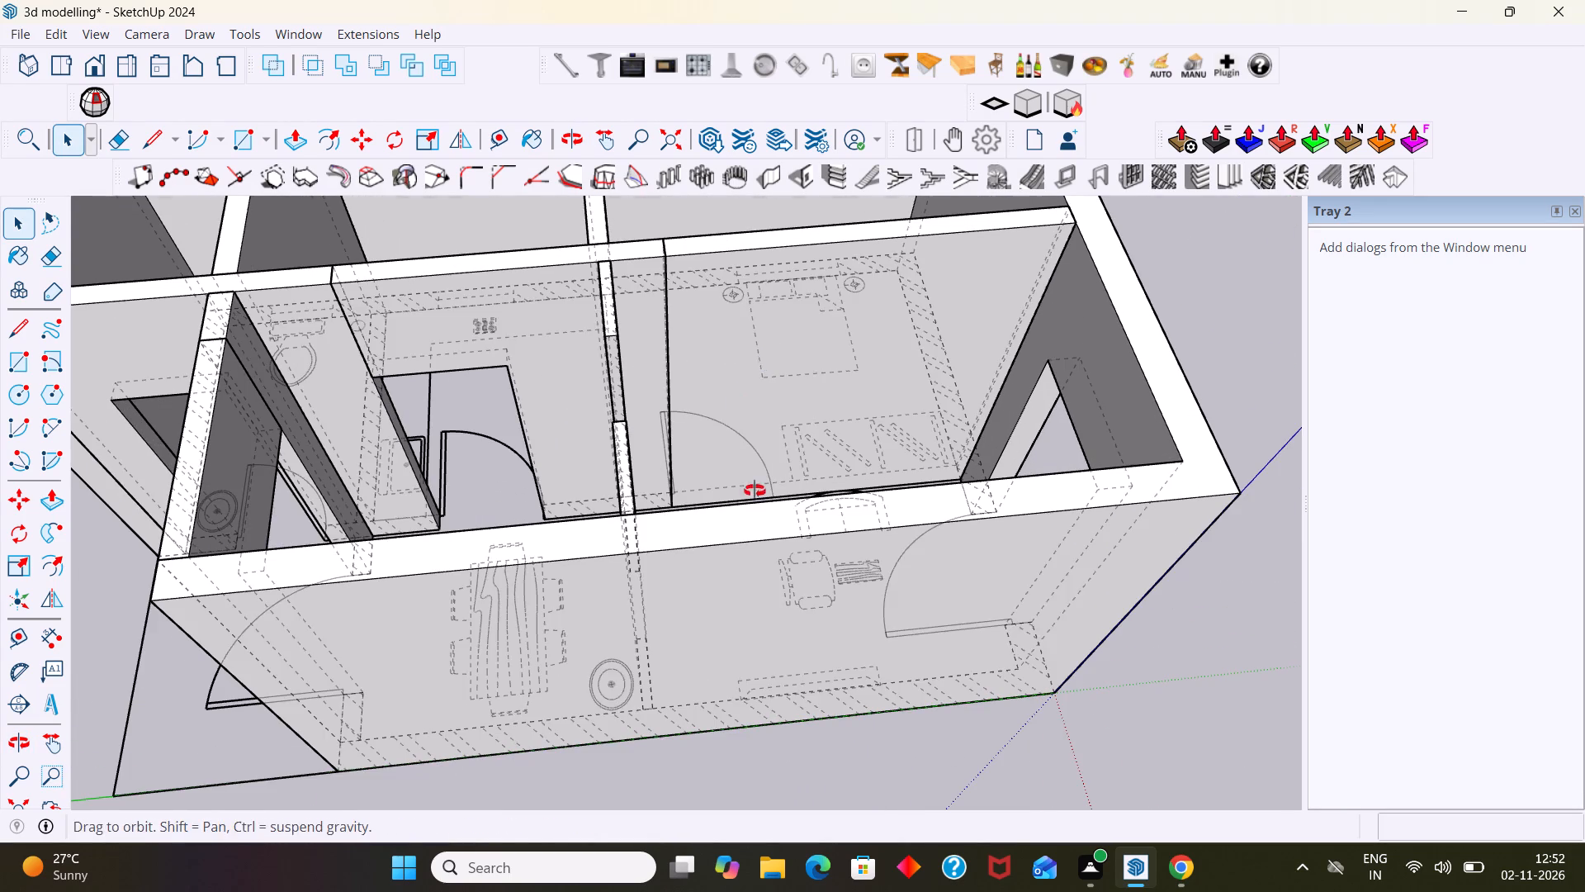
middle_drag(755, 491, 766, 602)
scroll(705, 459, up, 3)
middle_drag(701, 439, 678, 357)
scroll(689, 422, up, 6)
middle_drag(670, 444, 599, 415)
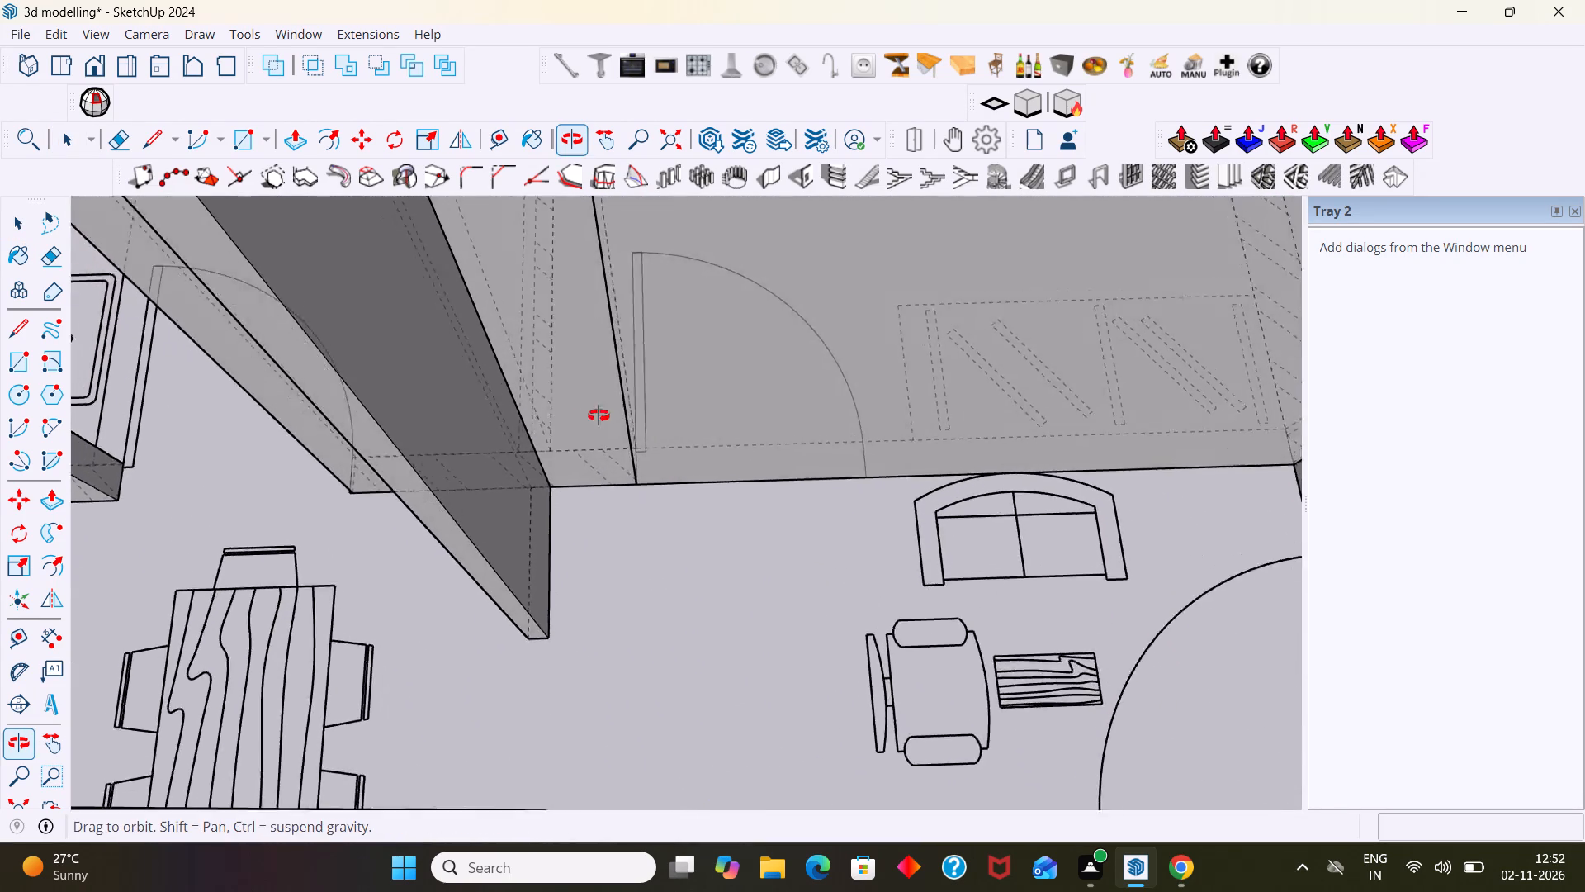
middle_drag(599, 415, 571, 421)
scroll(703, 455, up, 3)
key(r)
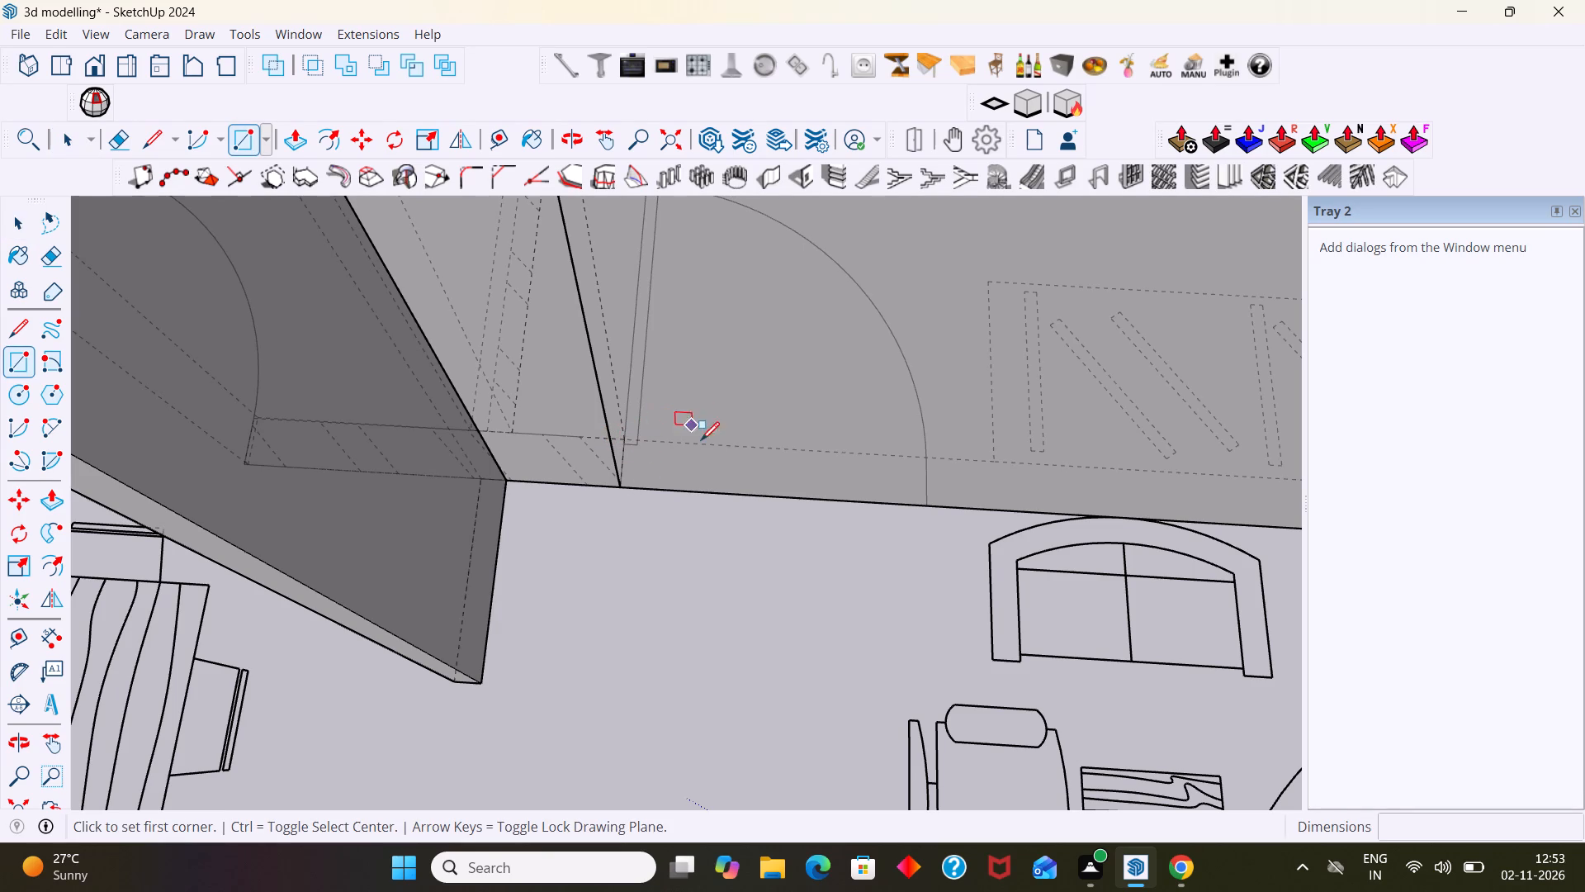
click(925, 507)
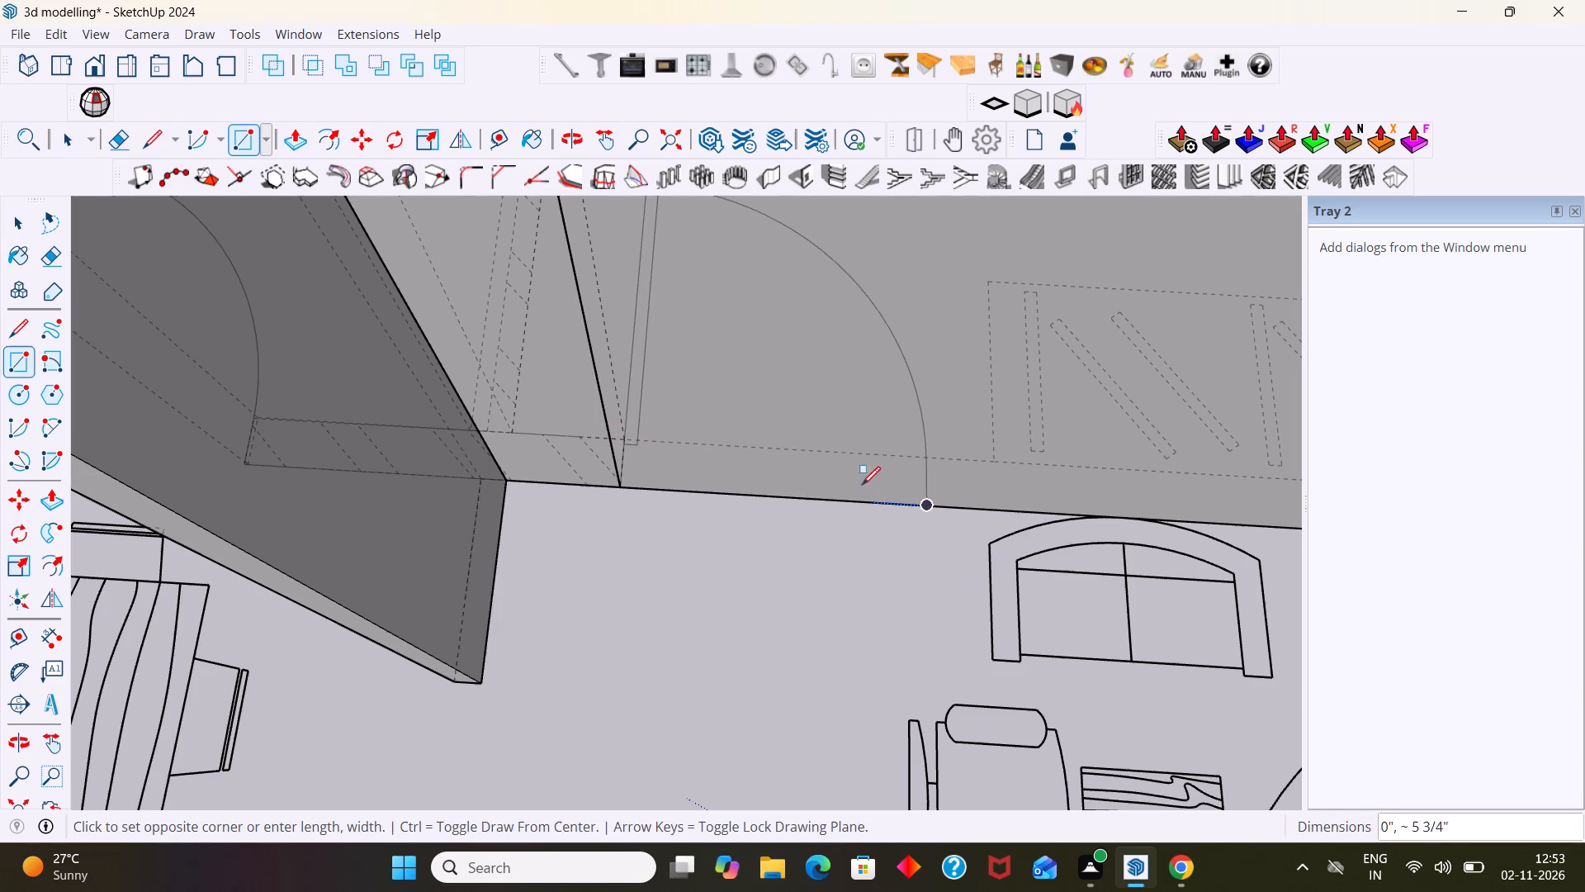
click(623, 440)
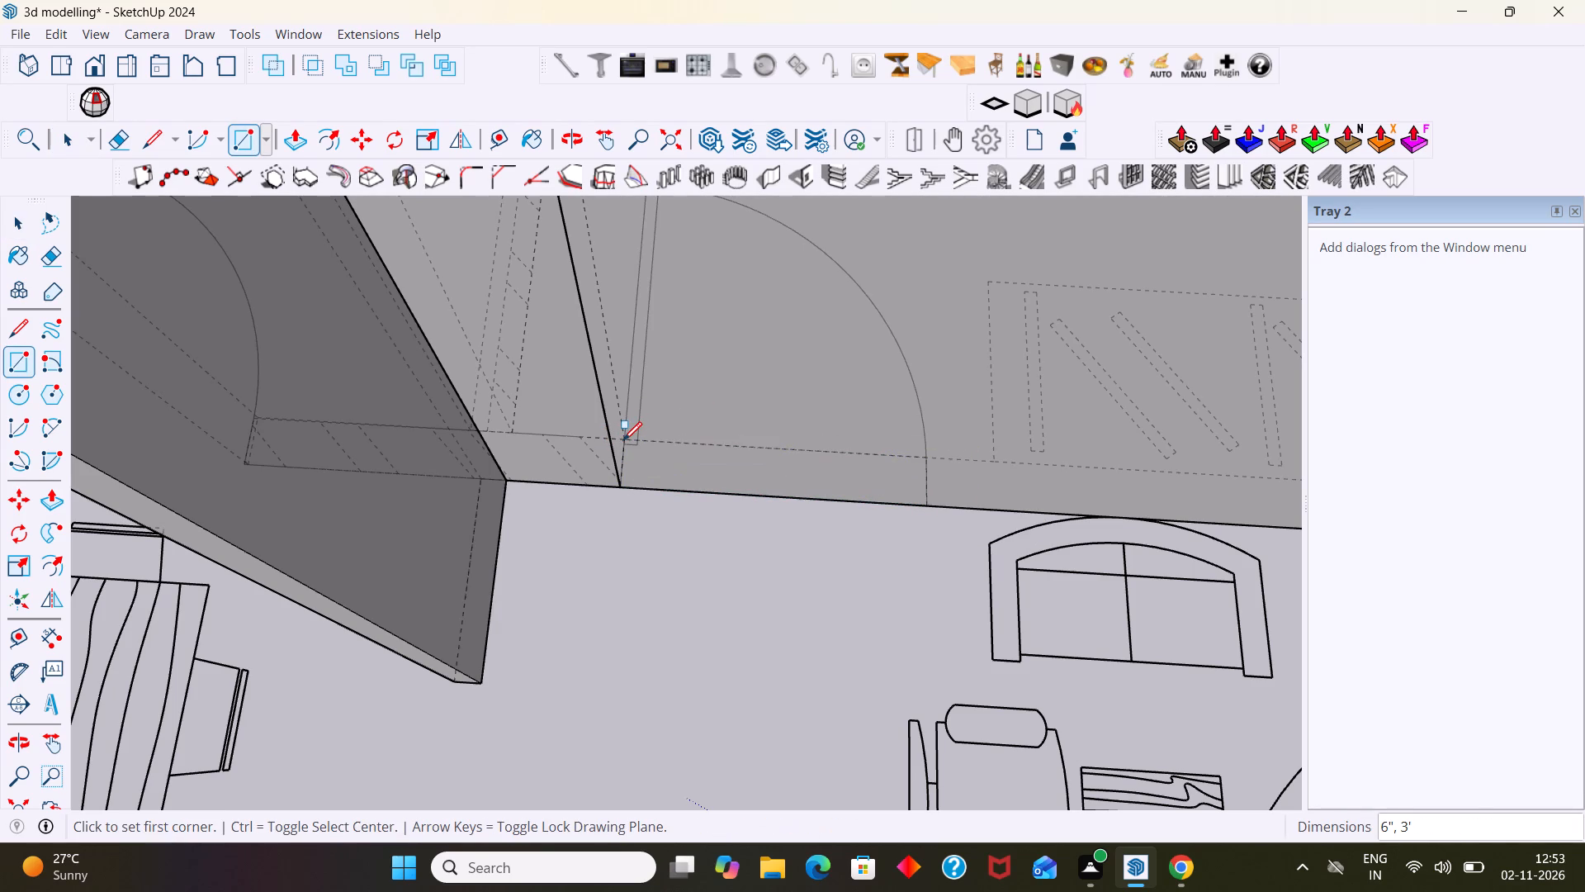
Extrude the bedroom doorway rectangle 7' high and pull its two long side faces 1' out beyond the wall.
key(p)
click(736, 448)
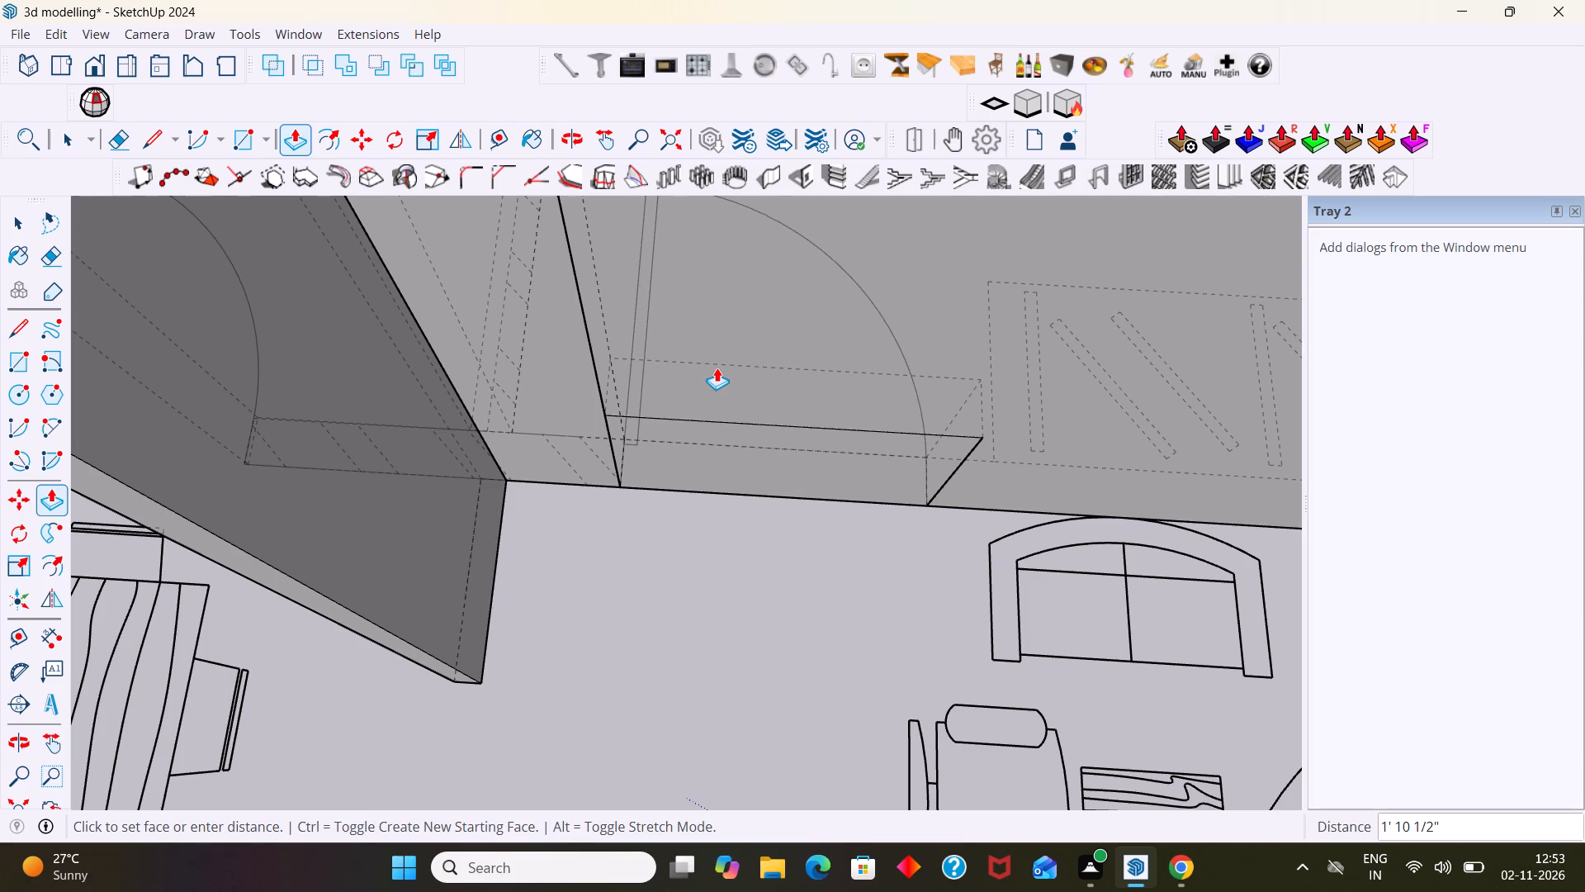
text(7')
key(Return)
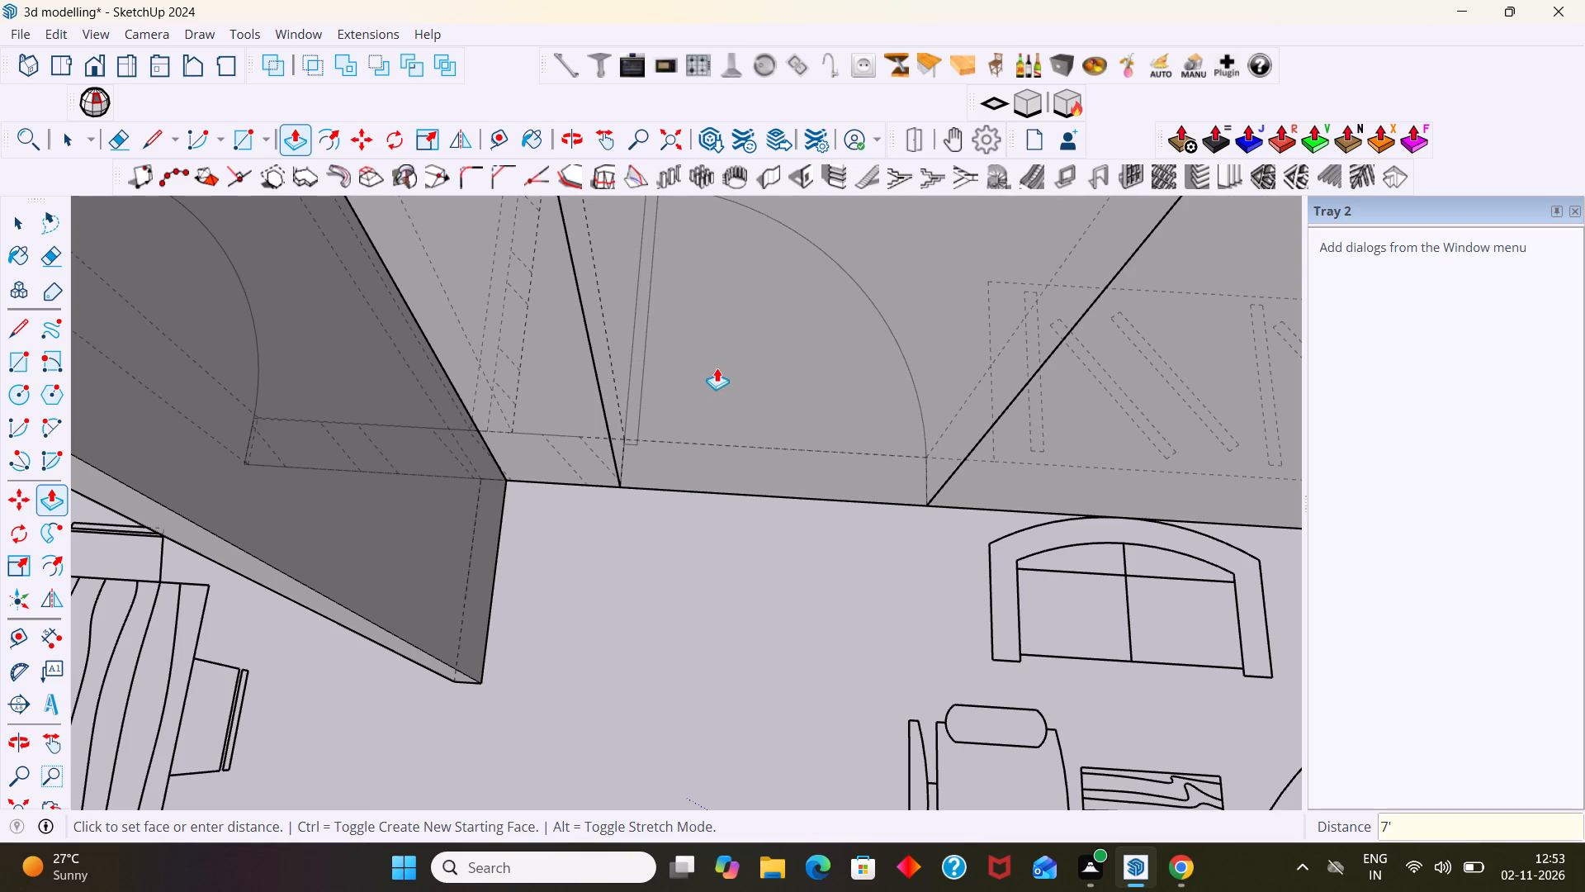
click(849, 332)
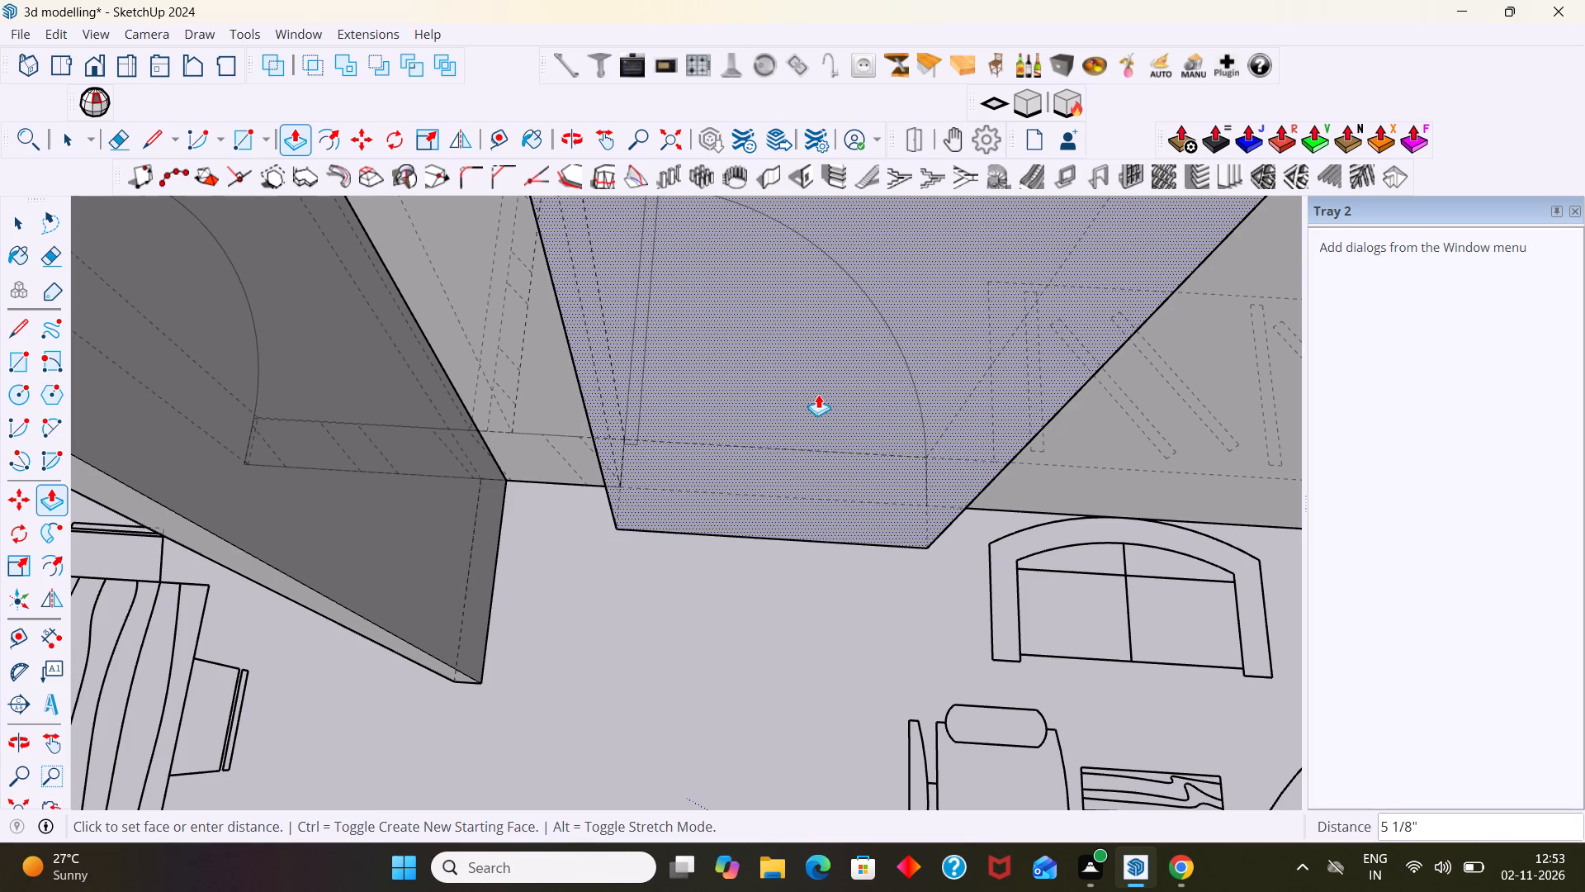
text(1')
key(Return)
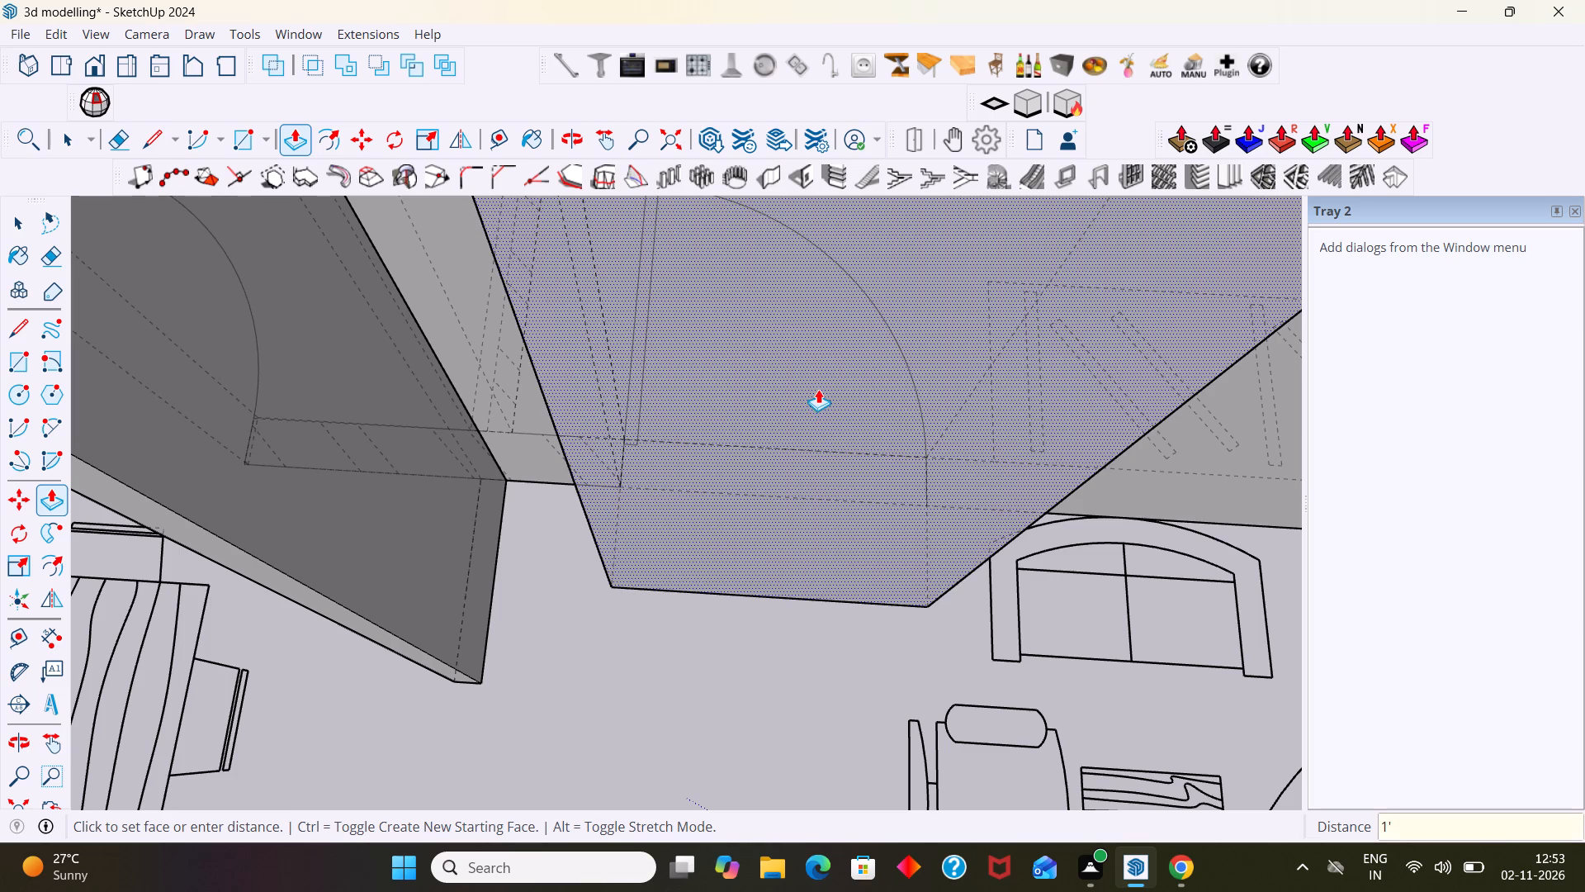
scroll(888, 407, down, 12)
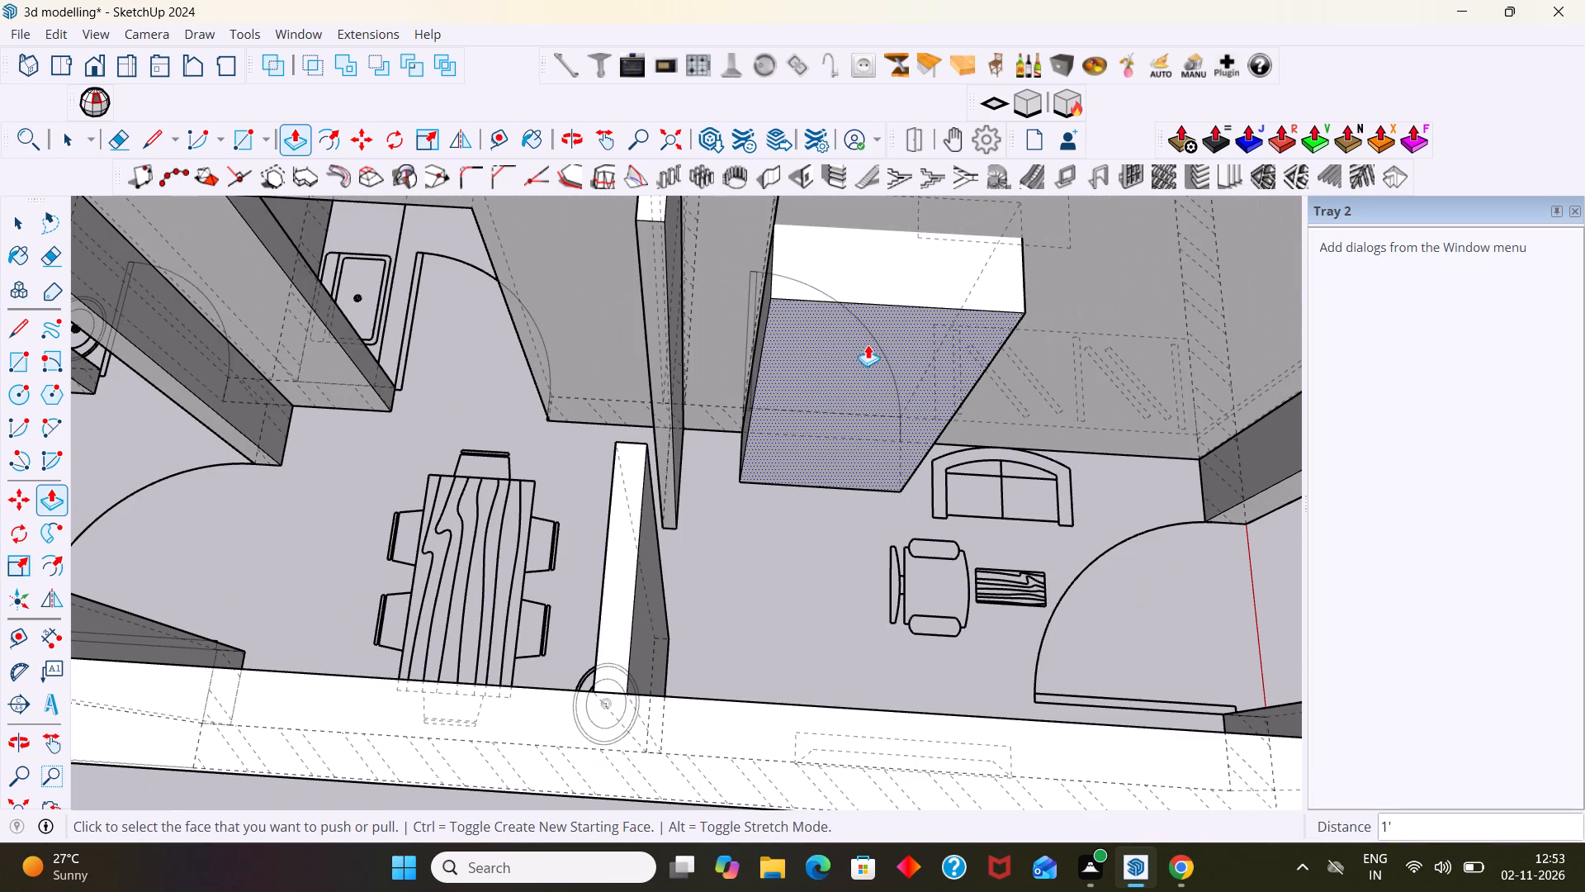
middle_drag(842, 371, 580, 466)
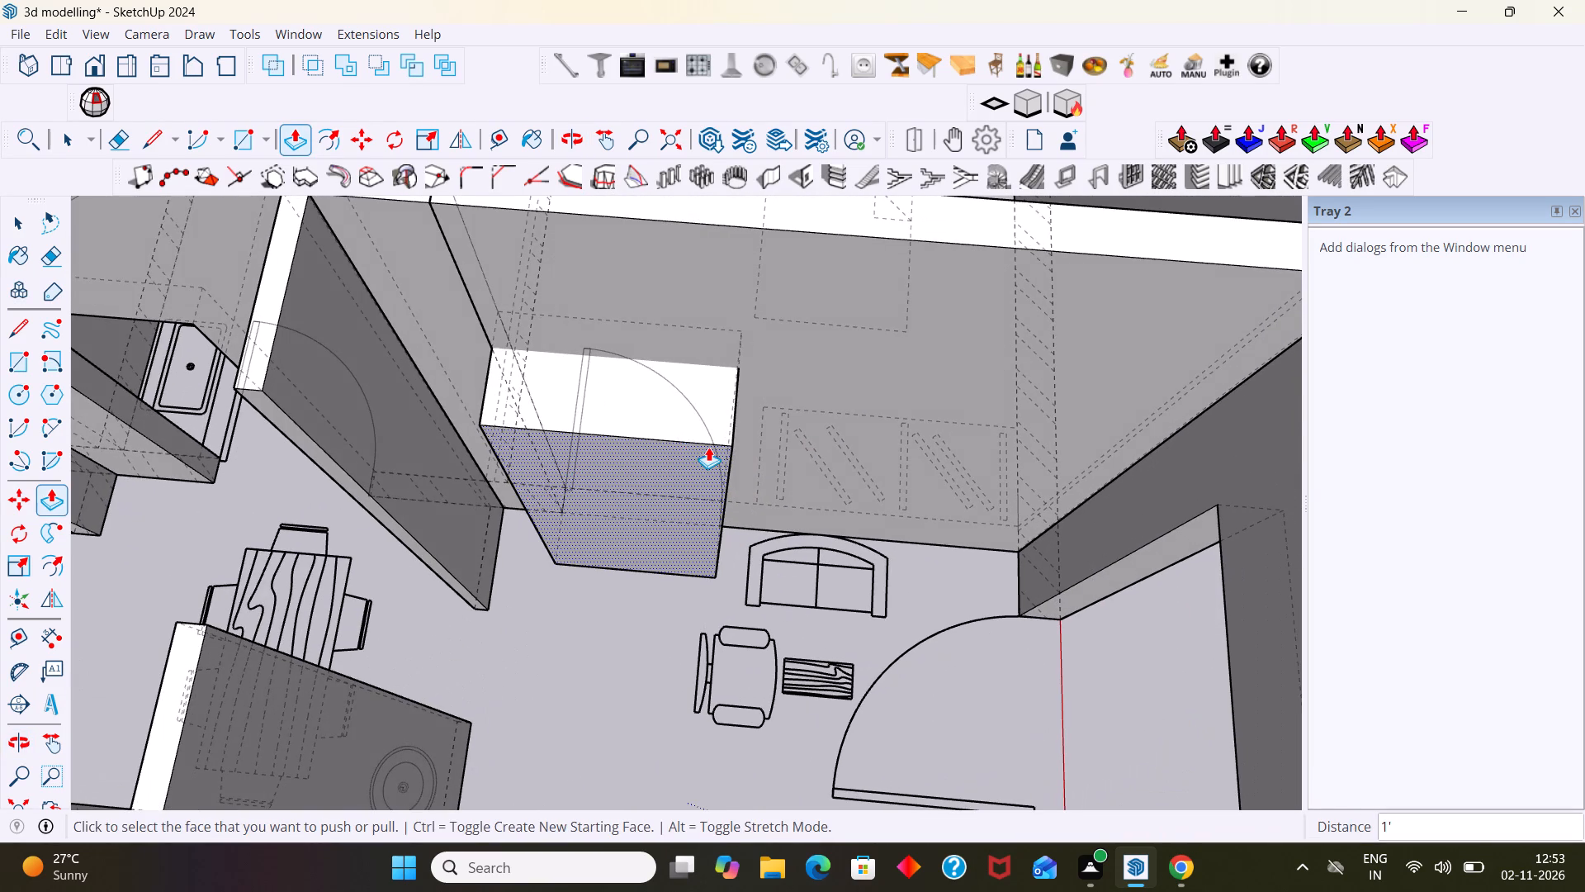
middle_drag(764, 508, 1173, 518)
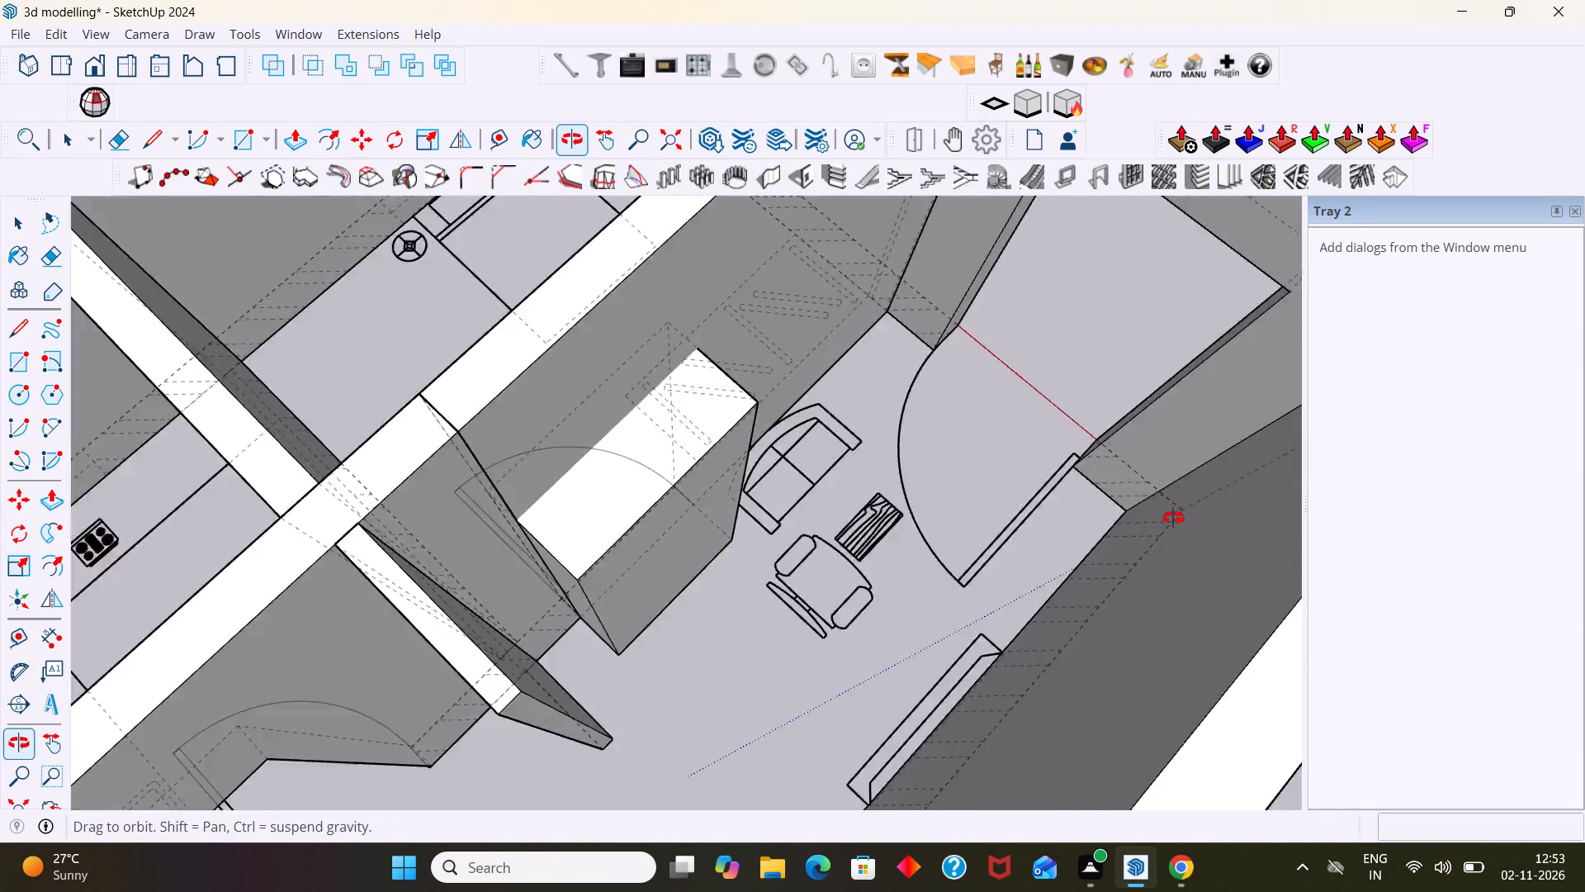
middle_drag(1173, 518, 1479, 414)
scroll(1067, 337, up, 2)
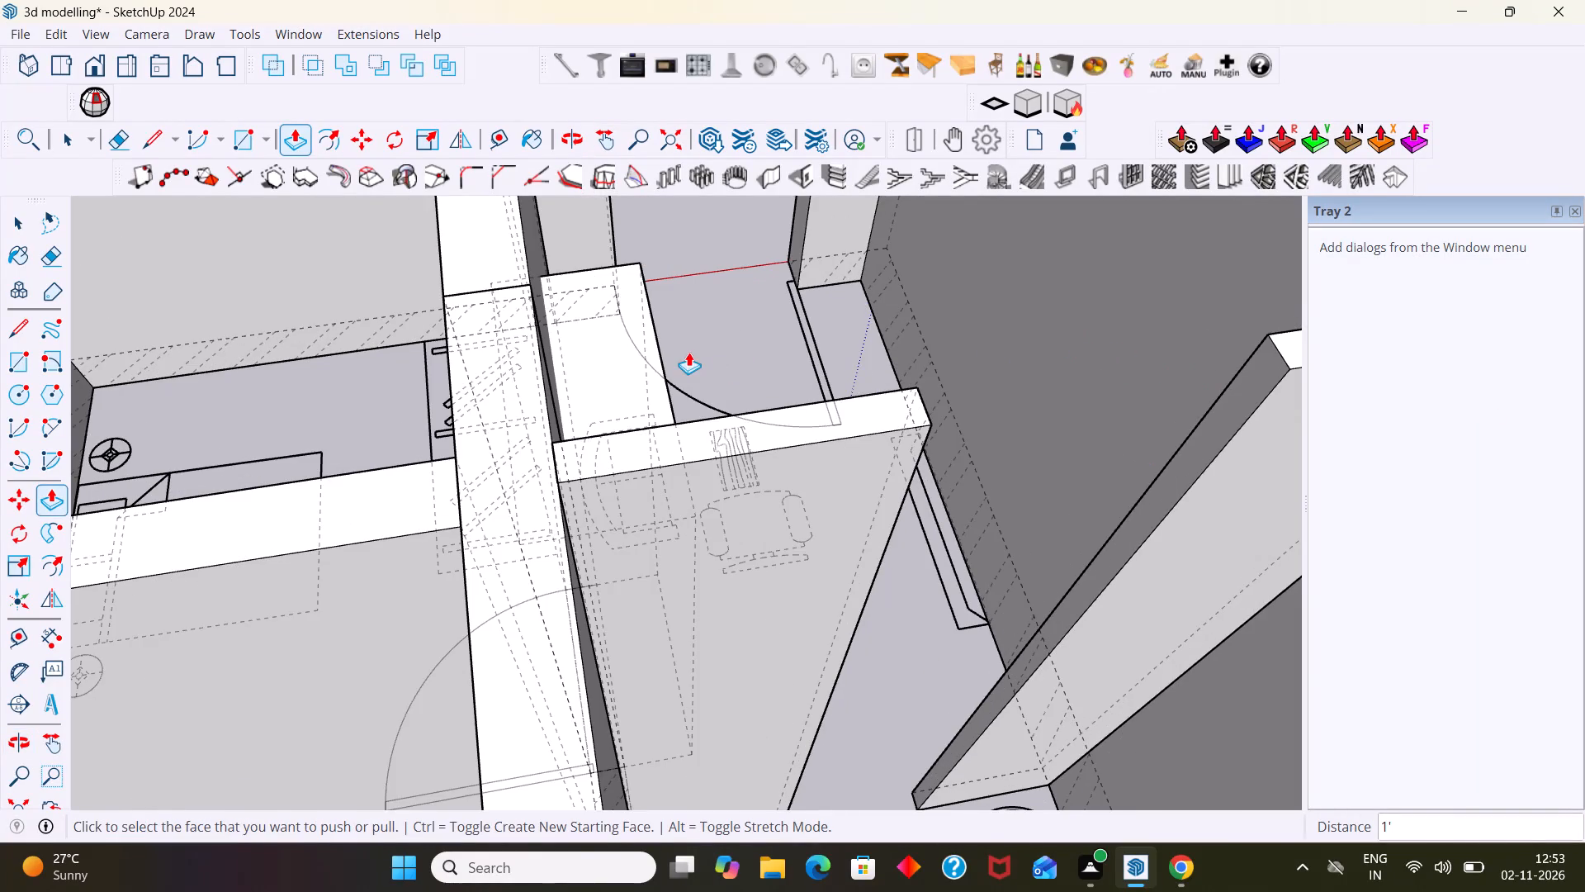
scroll(680, 350, down, 3)
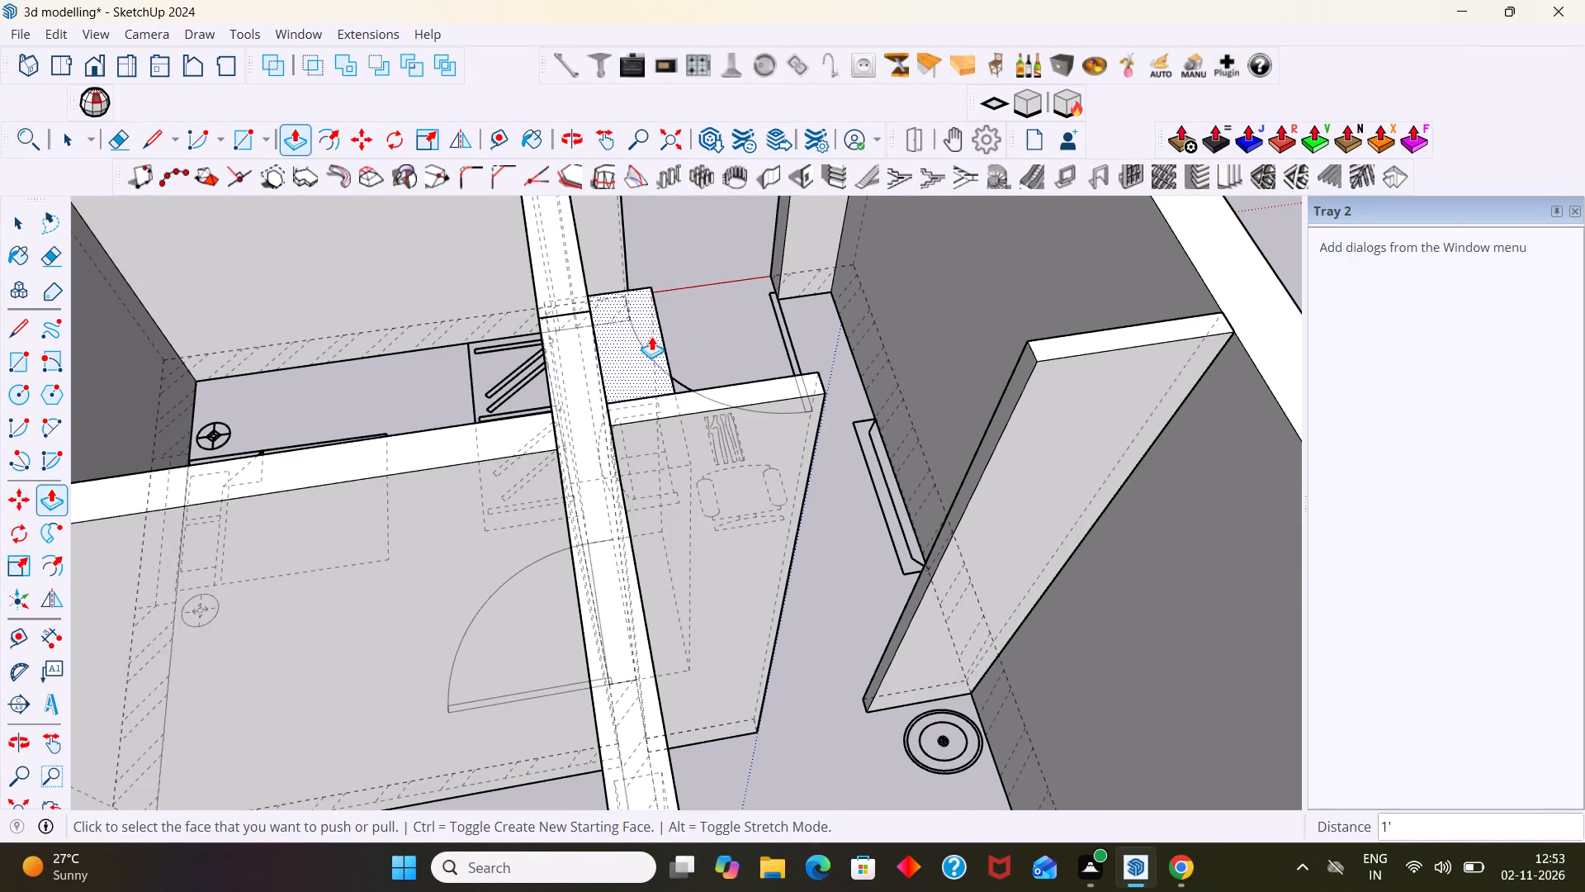
scroll(647, 348, down, 2)
middle_drag(573, 348, 875, 359)
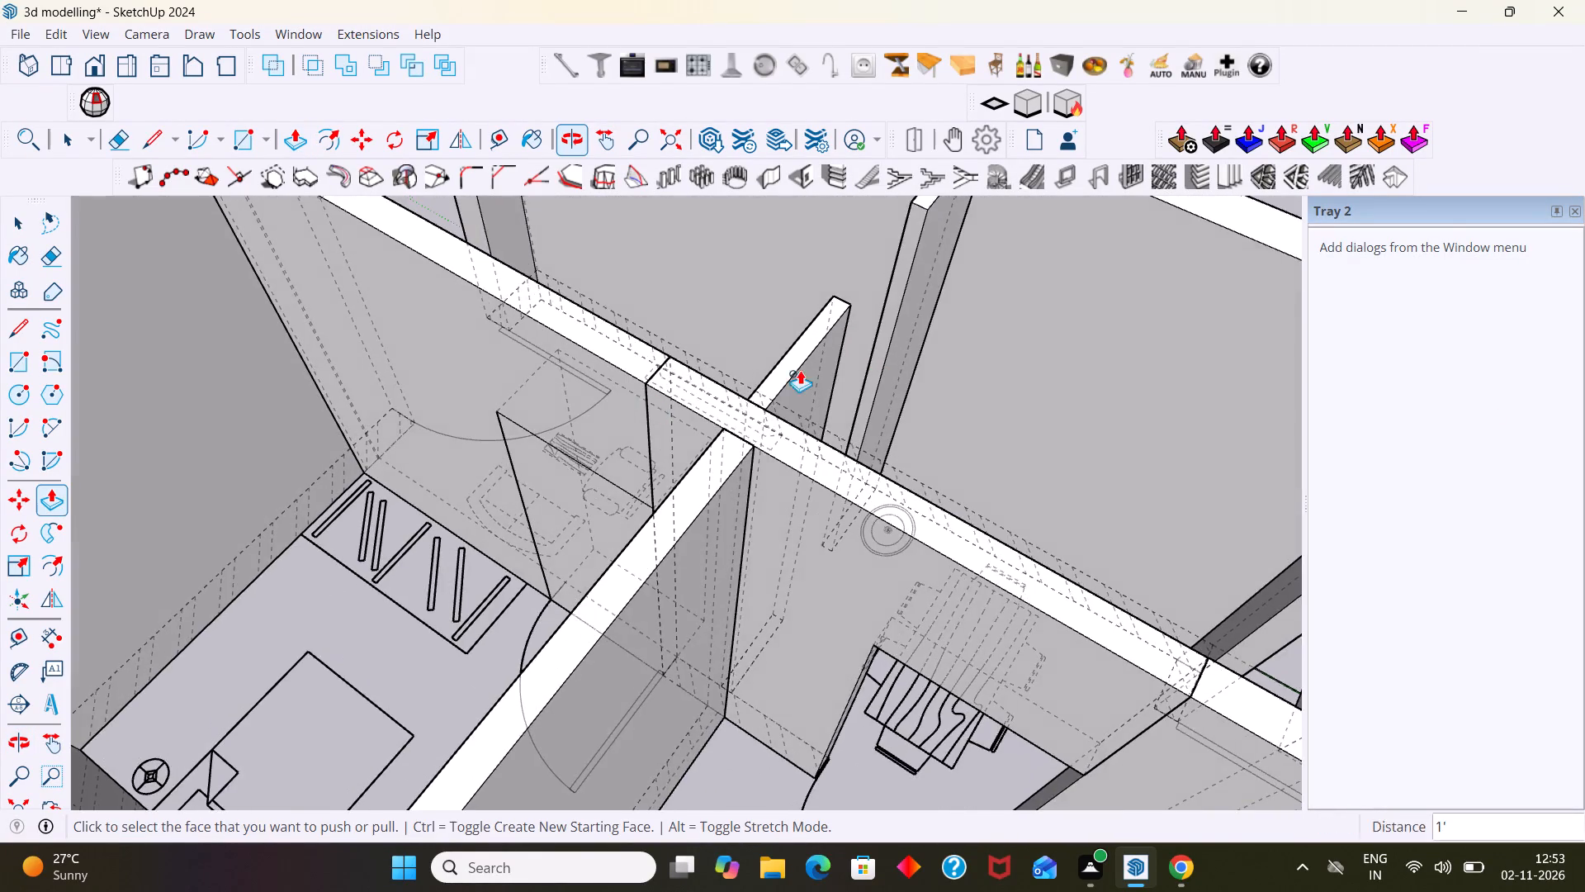
scroll(643, 398, up, 2)
double_click(565, 508)
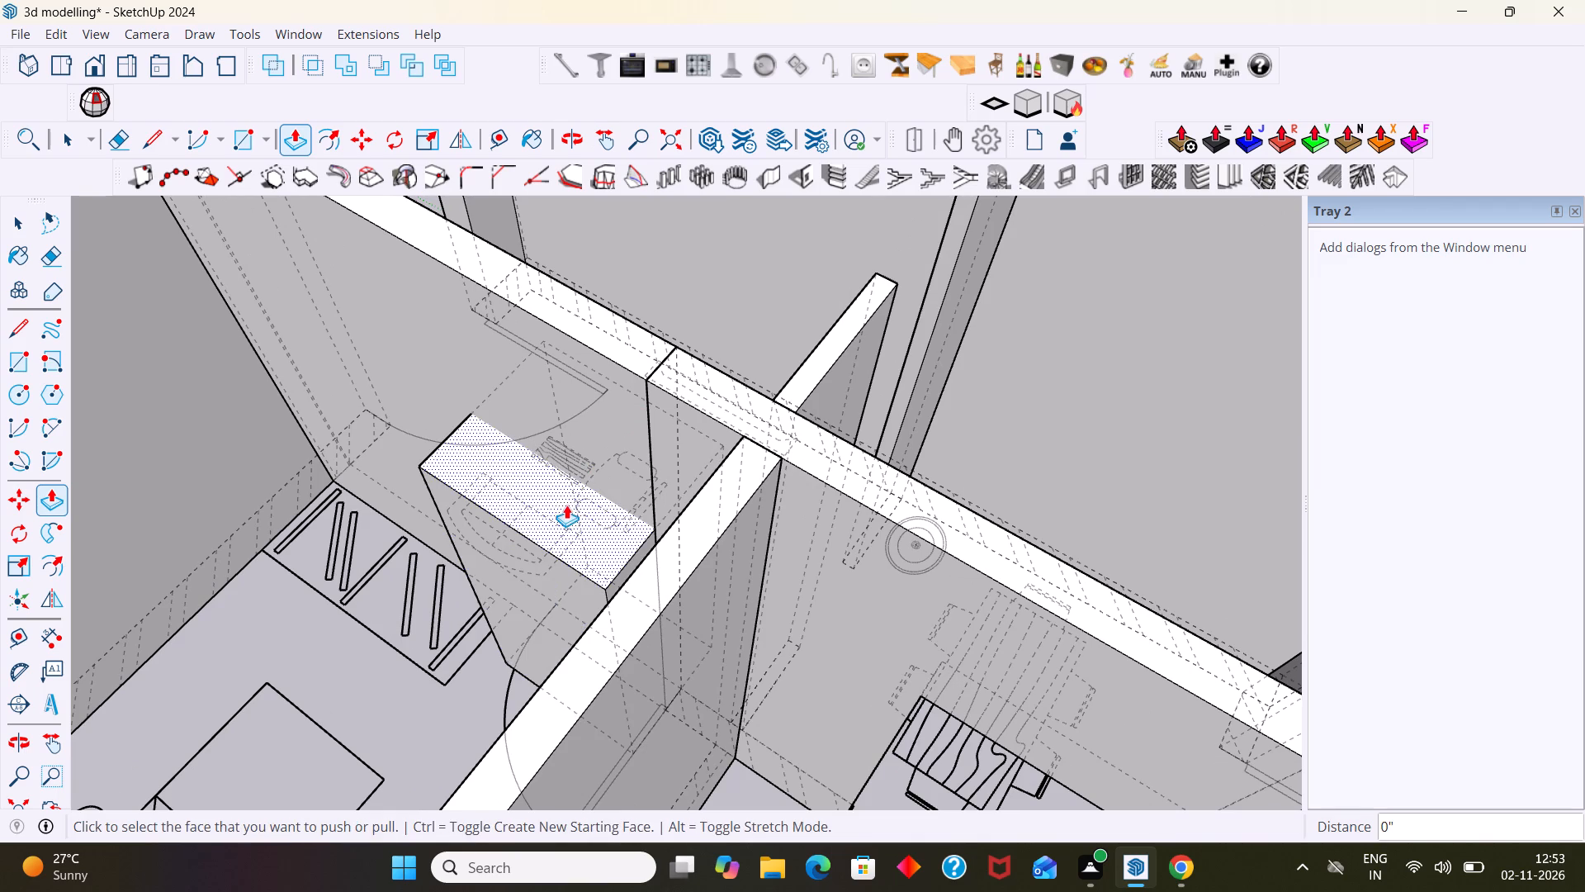
Select the whole bedroom doorway box and make it a group.
key(space)
triple_click(552, 521)
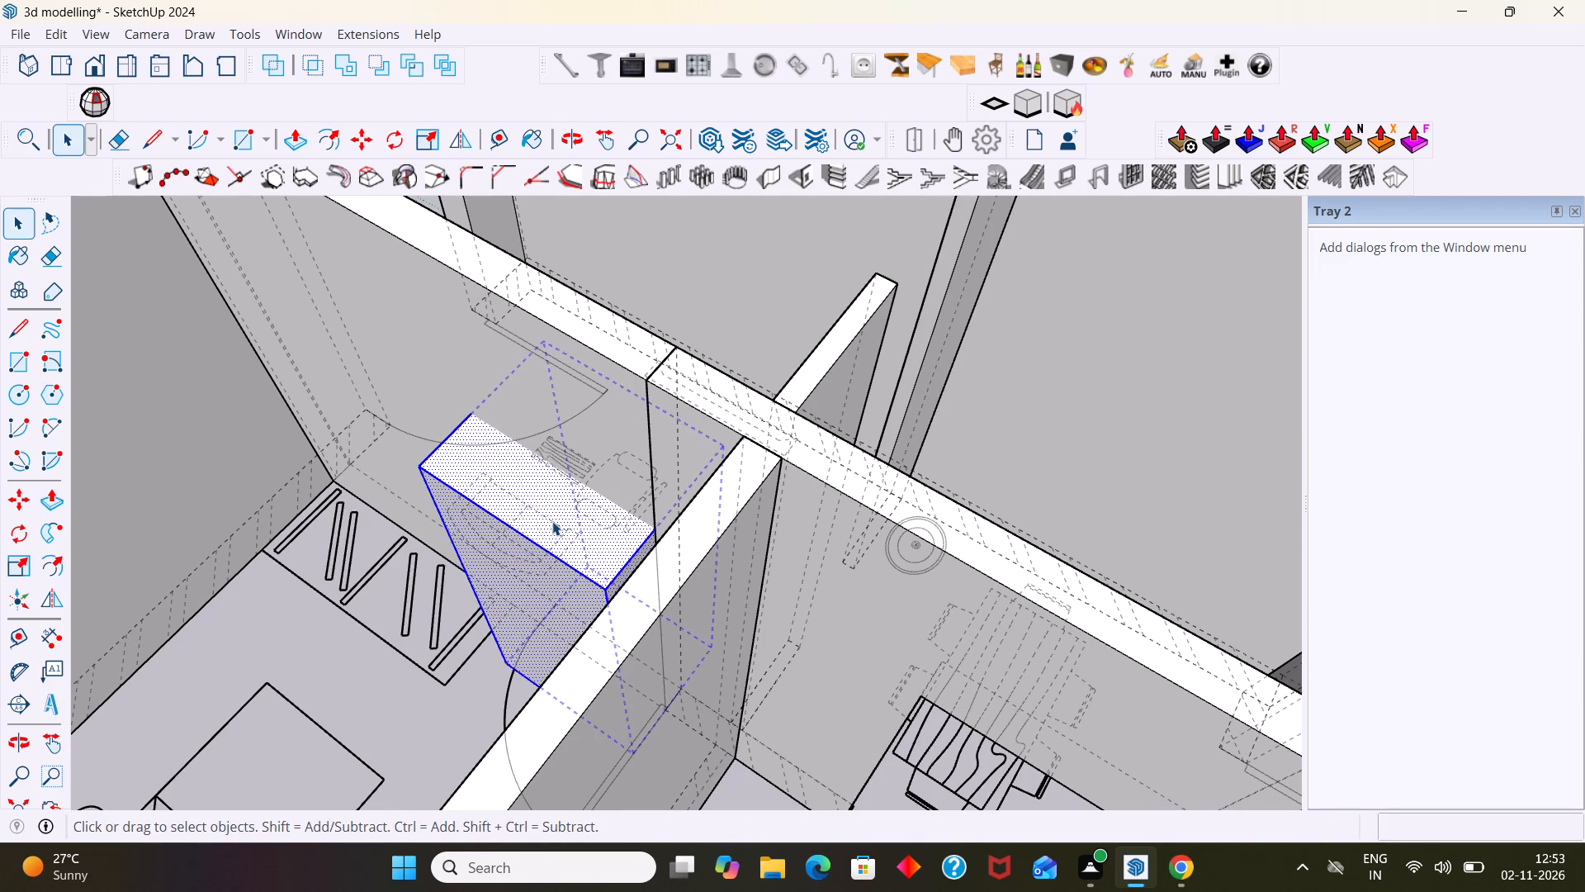
scroll(552, 521, up, 1)
scroll(552, 521, down, 3)
middle_drag(554, 520, 291, 581)
scroll(606, 544, up, 2)
right_click(622, 405)
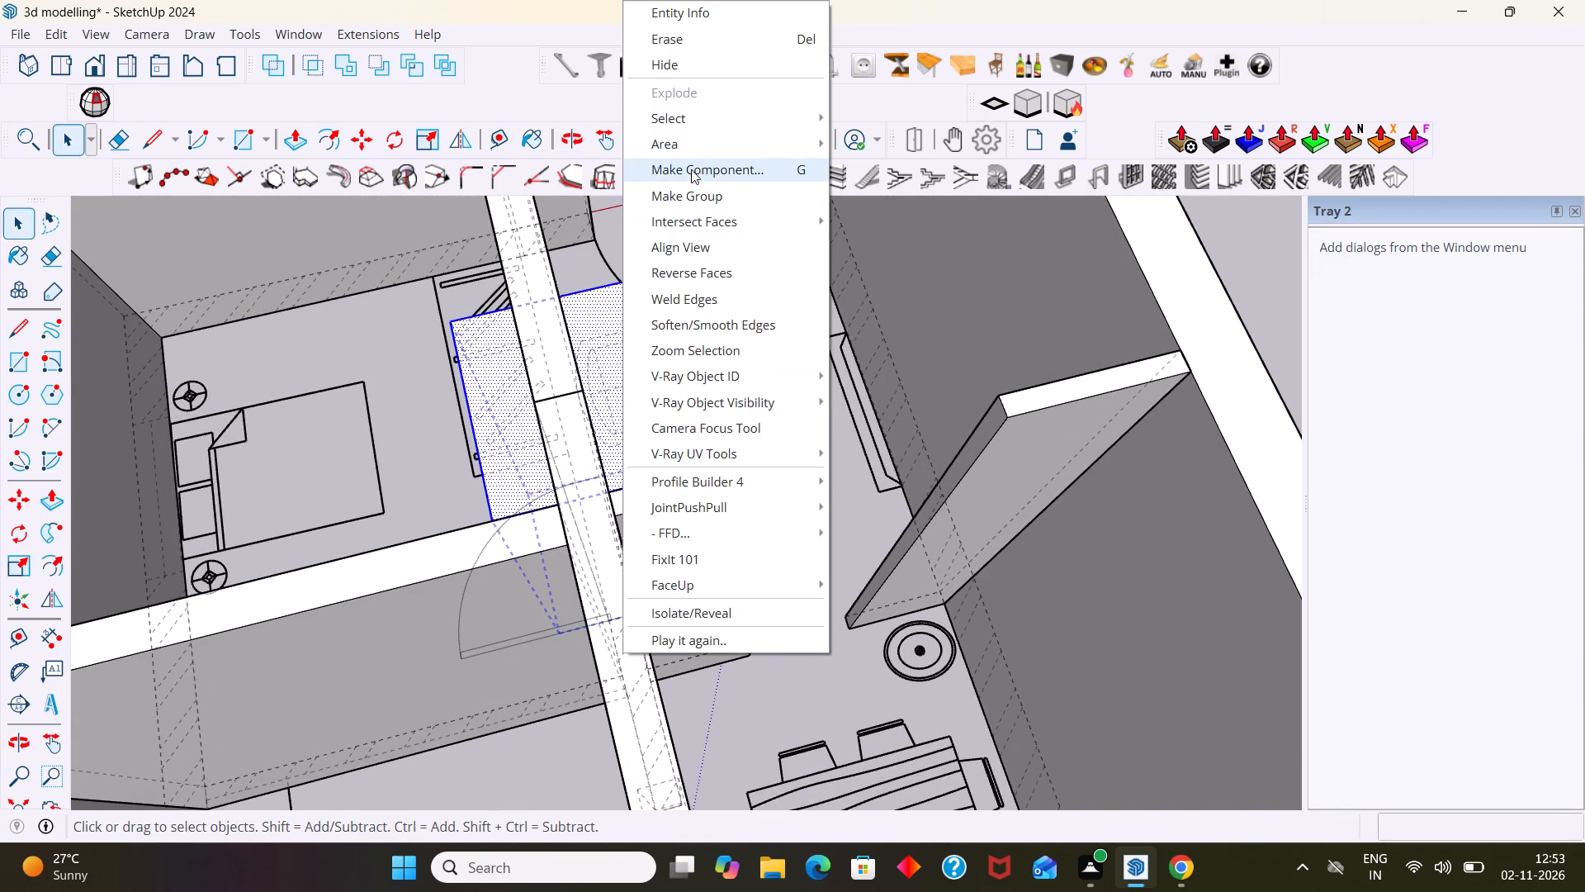
click(680, 194)
scroll(1128, 379, down, 5)
click(1204, 316)
Turn off the display of back edges.
scroll(1205, 316, down, 2)
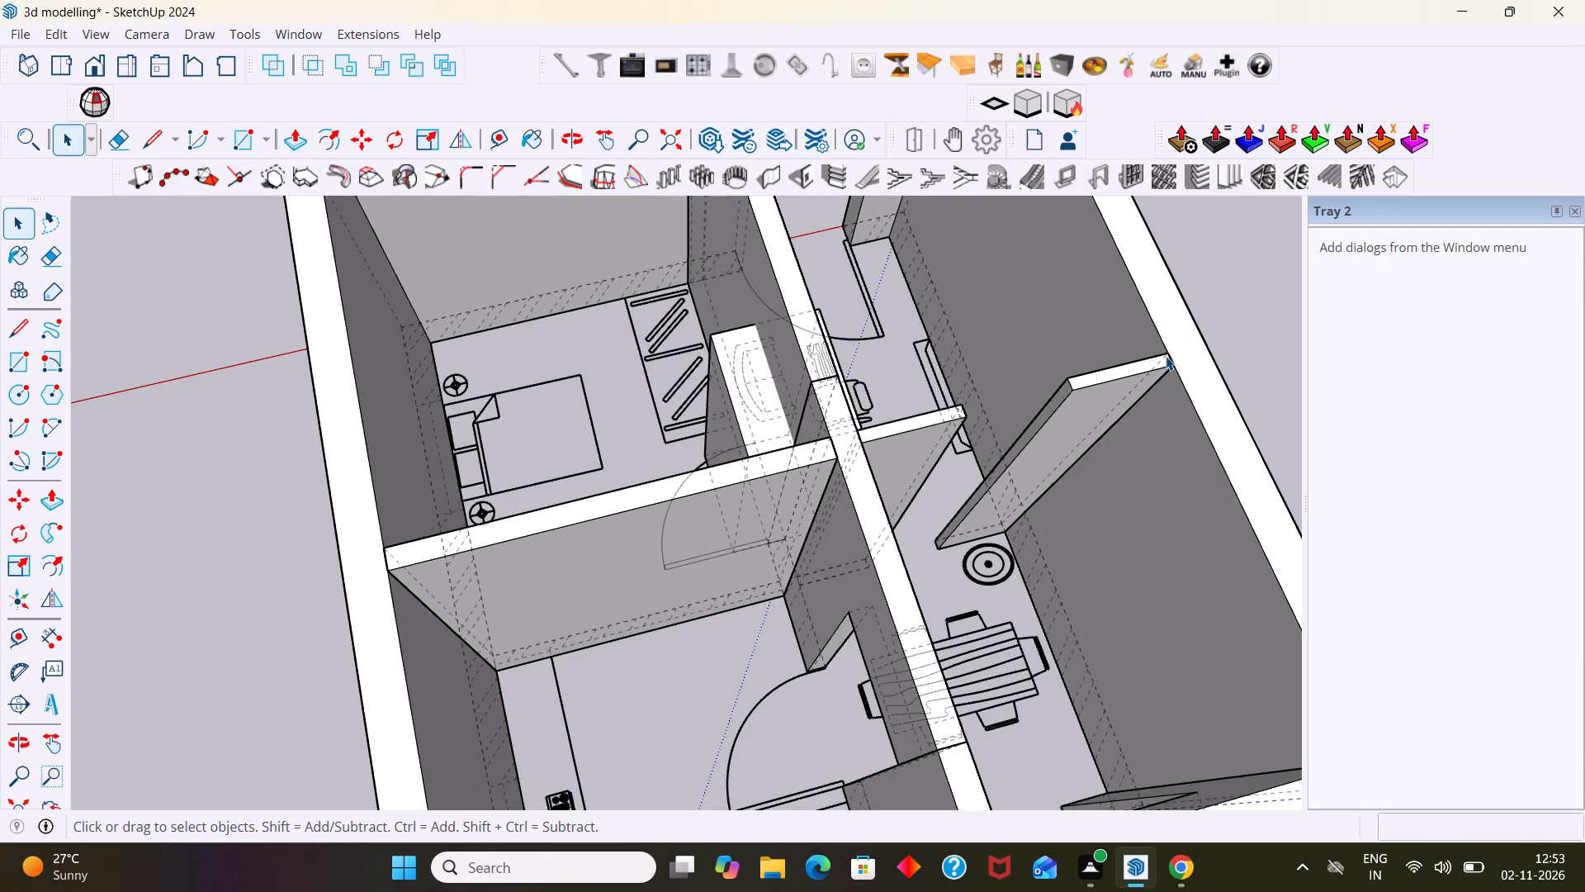
middle_drag(1166, 356, 741, 330)
key(k)
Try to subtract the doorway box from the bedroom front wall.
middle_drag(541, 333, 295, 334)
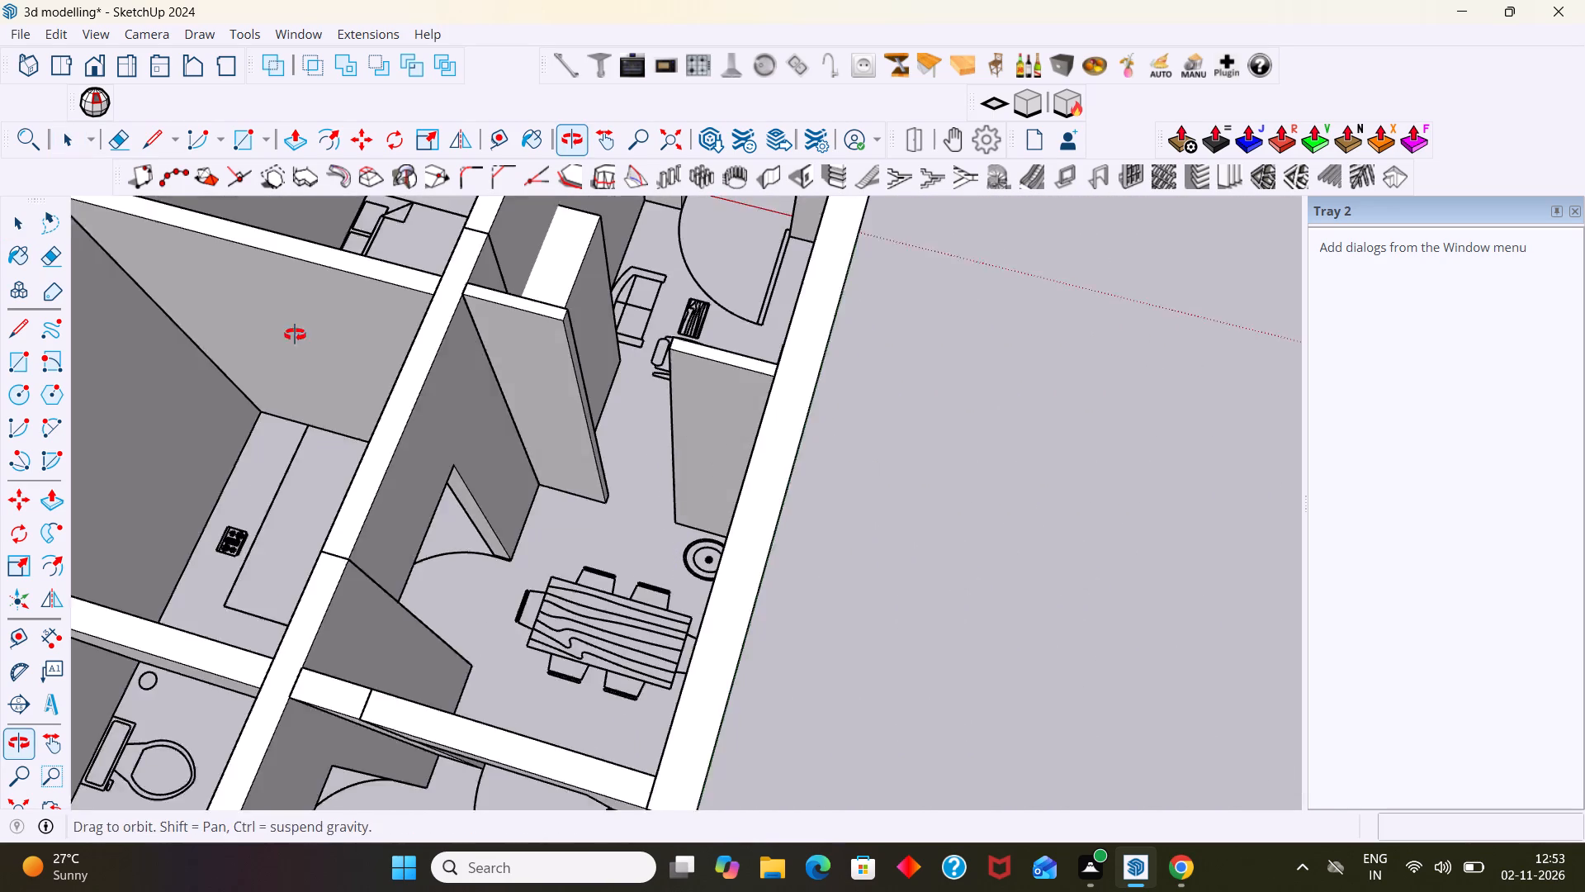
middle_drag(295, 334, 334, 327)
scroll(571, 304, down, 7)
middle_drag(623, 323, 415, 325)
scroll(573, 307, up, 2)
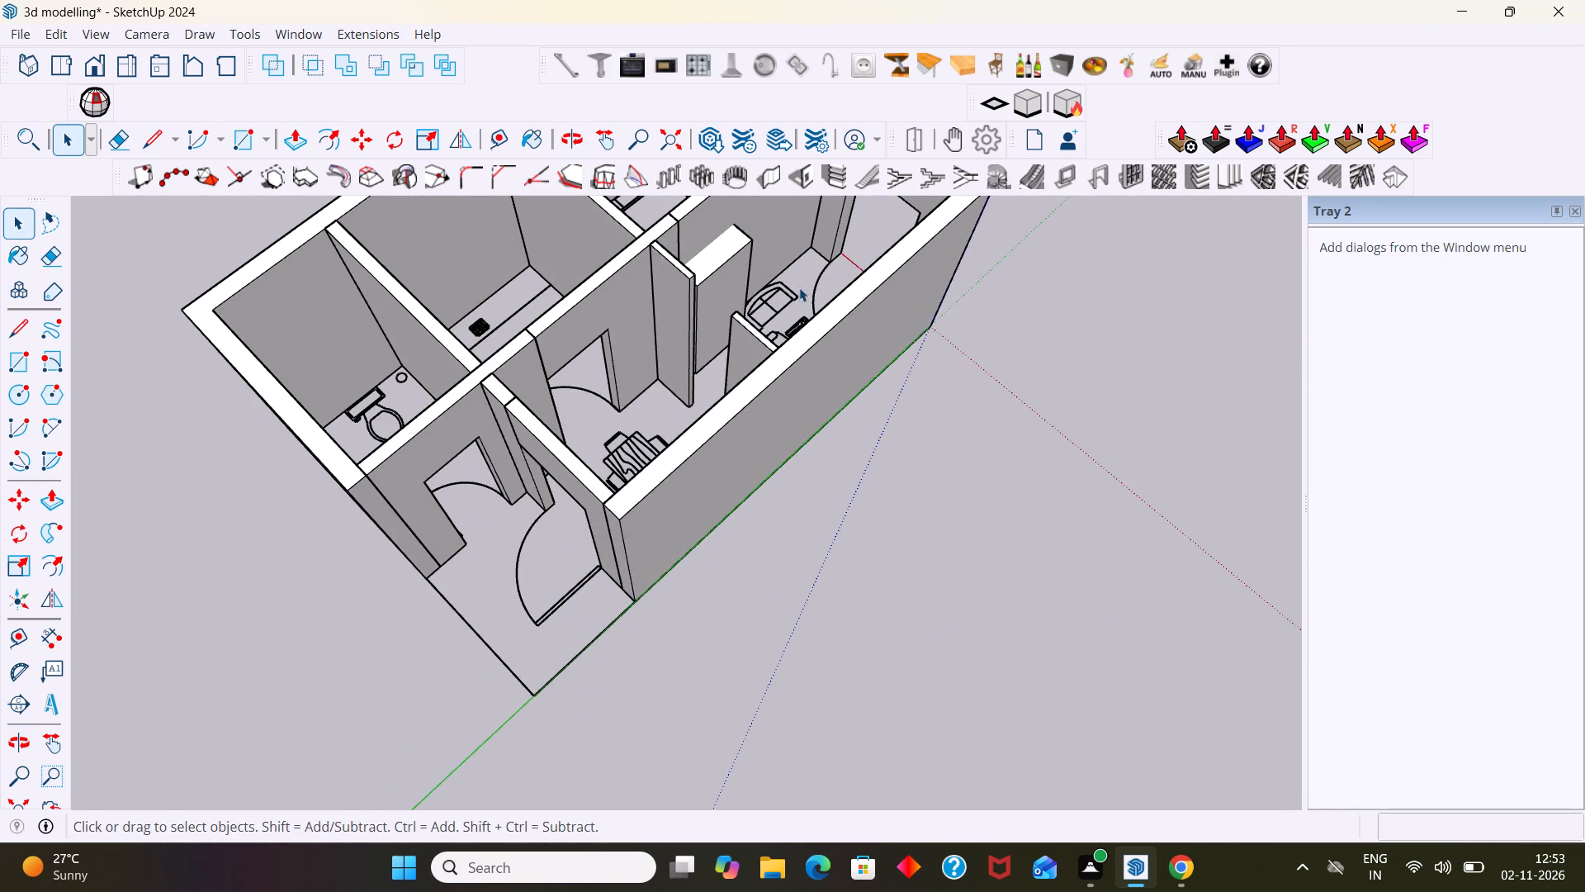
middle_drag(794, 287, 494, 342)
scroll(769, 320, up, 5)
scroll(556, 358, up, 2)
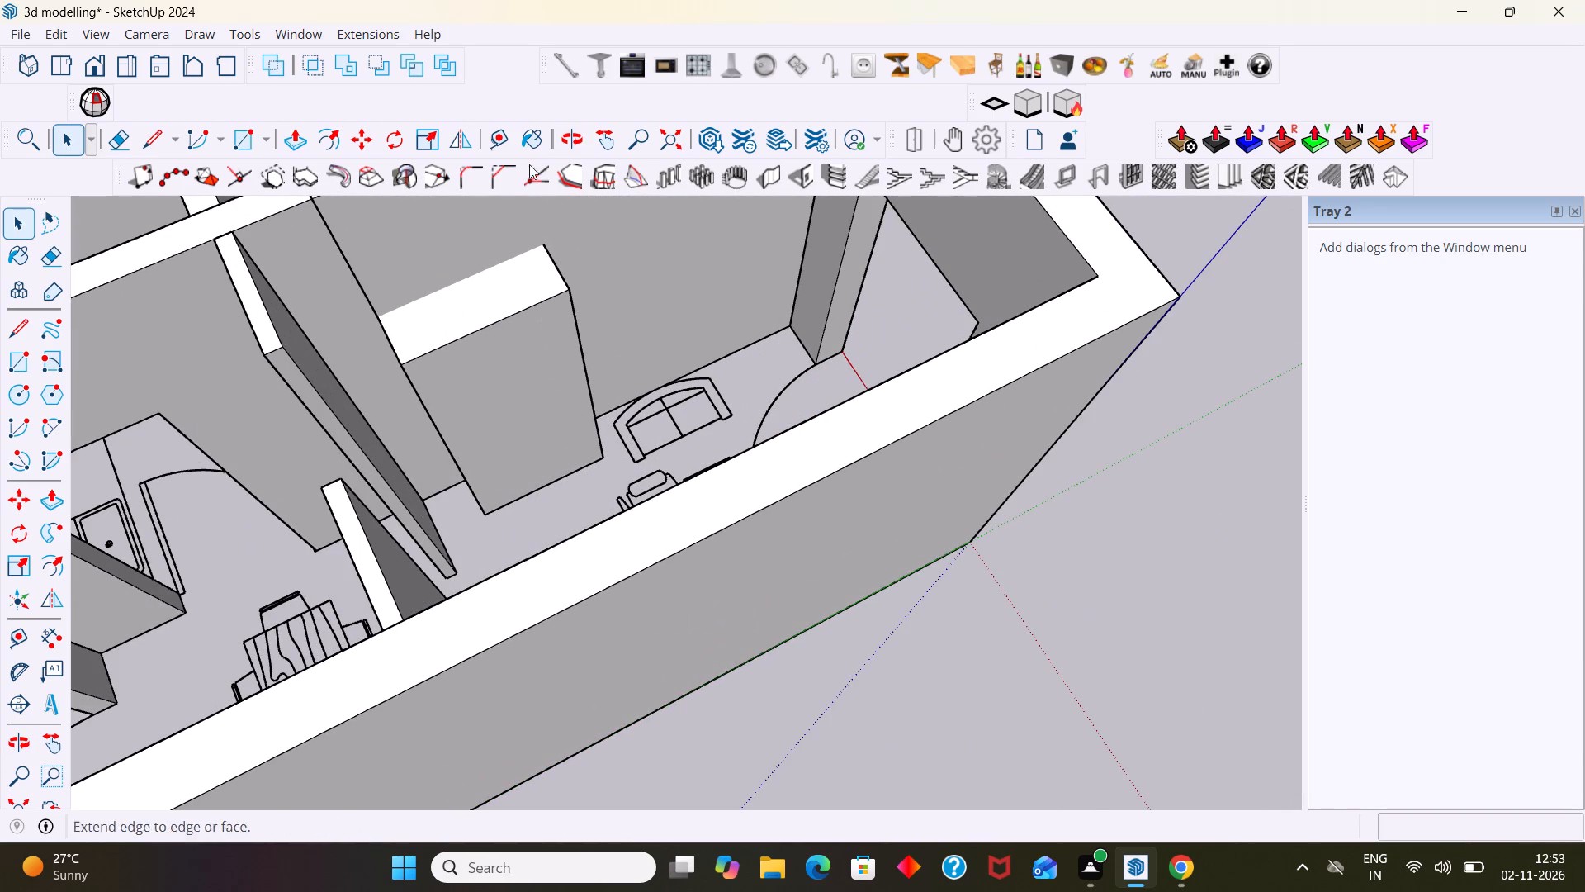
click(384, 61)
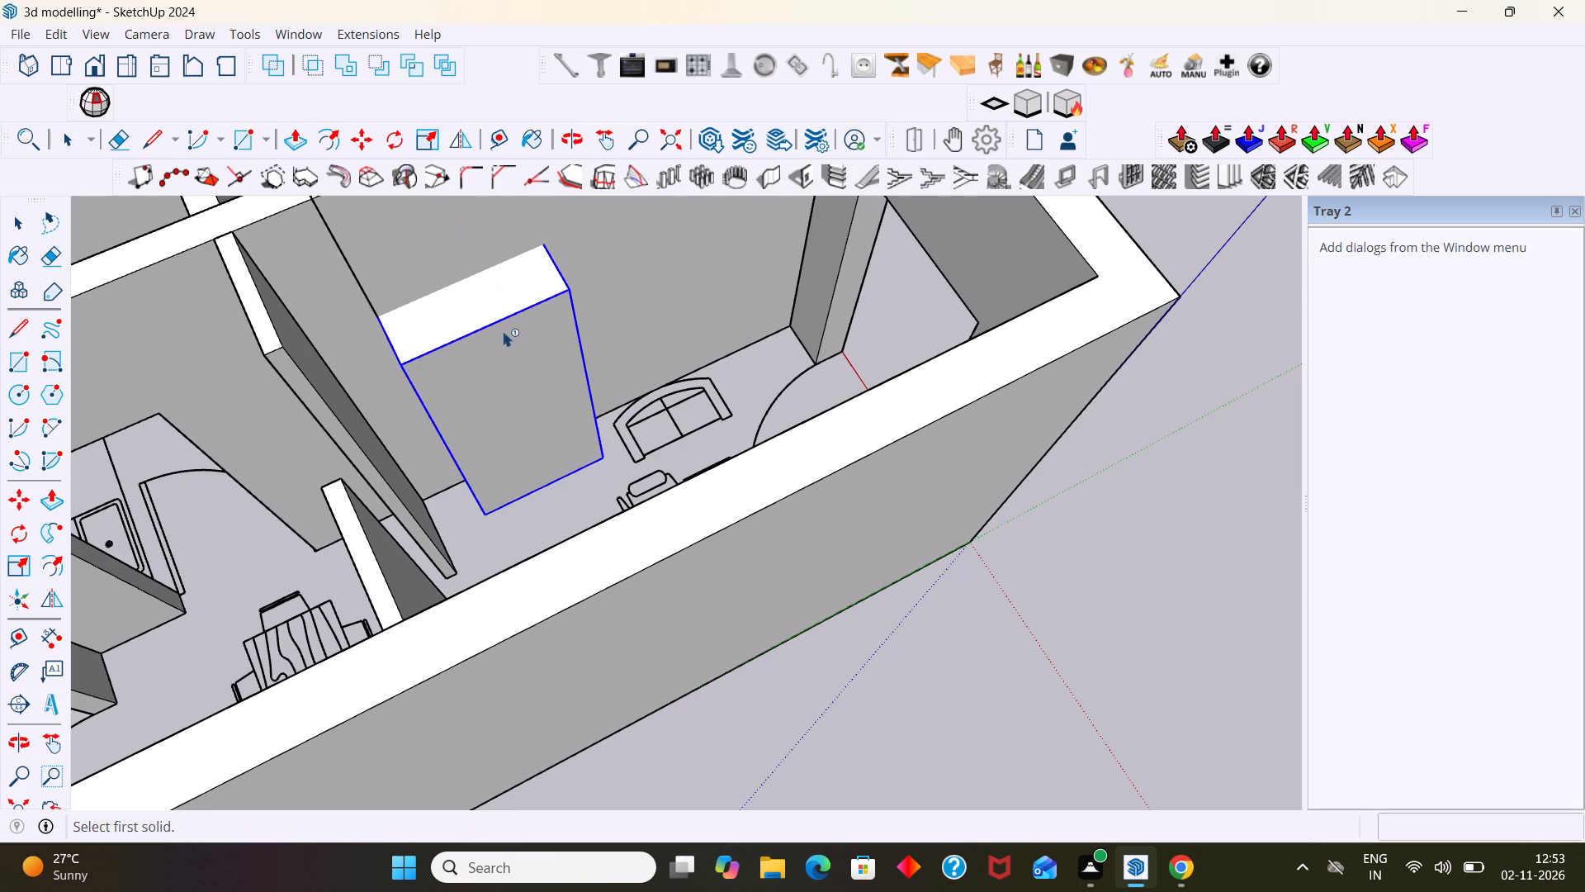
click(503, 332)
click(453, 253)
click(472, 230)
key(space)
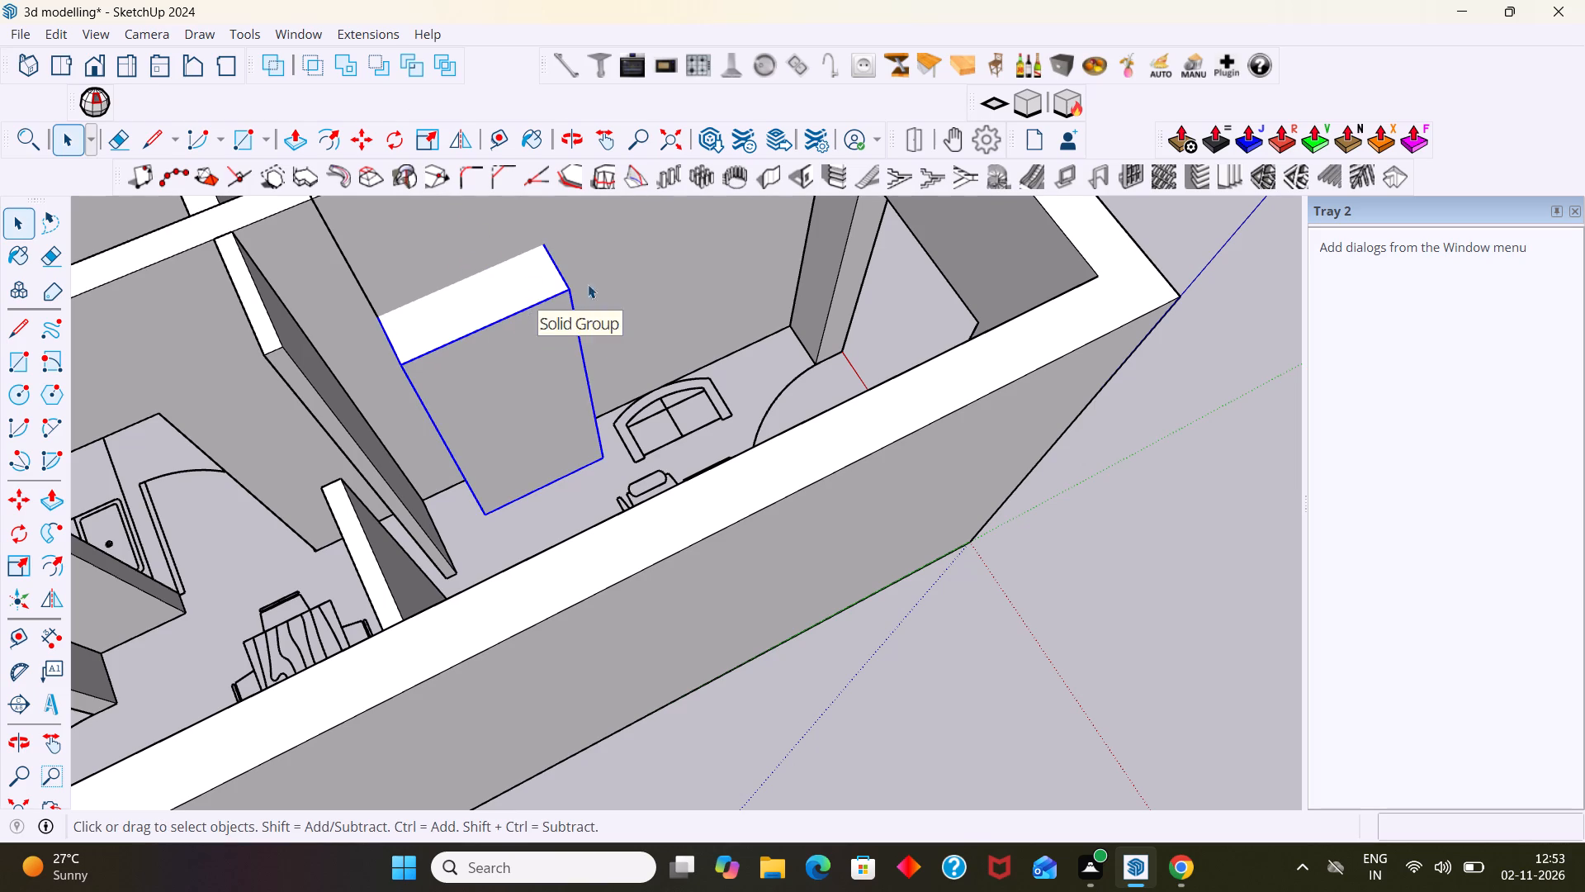
Undo the bedroom doorway box, its rectangle and the extension of the bedroom front wall across the door gap.
double_click(609, 256)
scroll(609, 256, down, 2)
click(609, 257)
scroll(608, 257, down, 5)
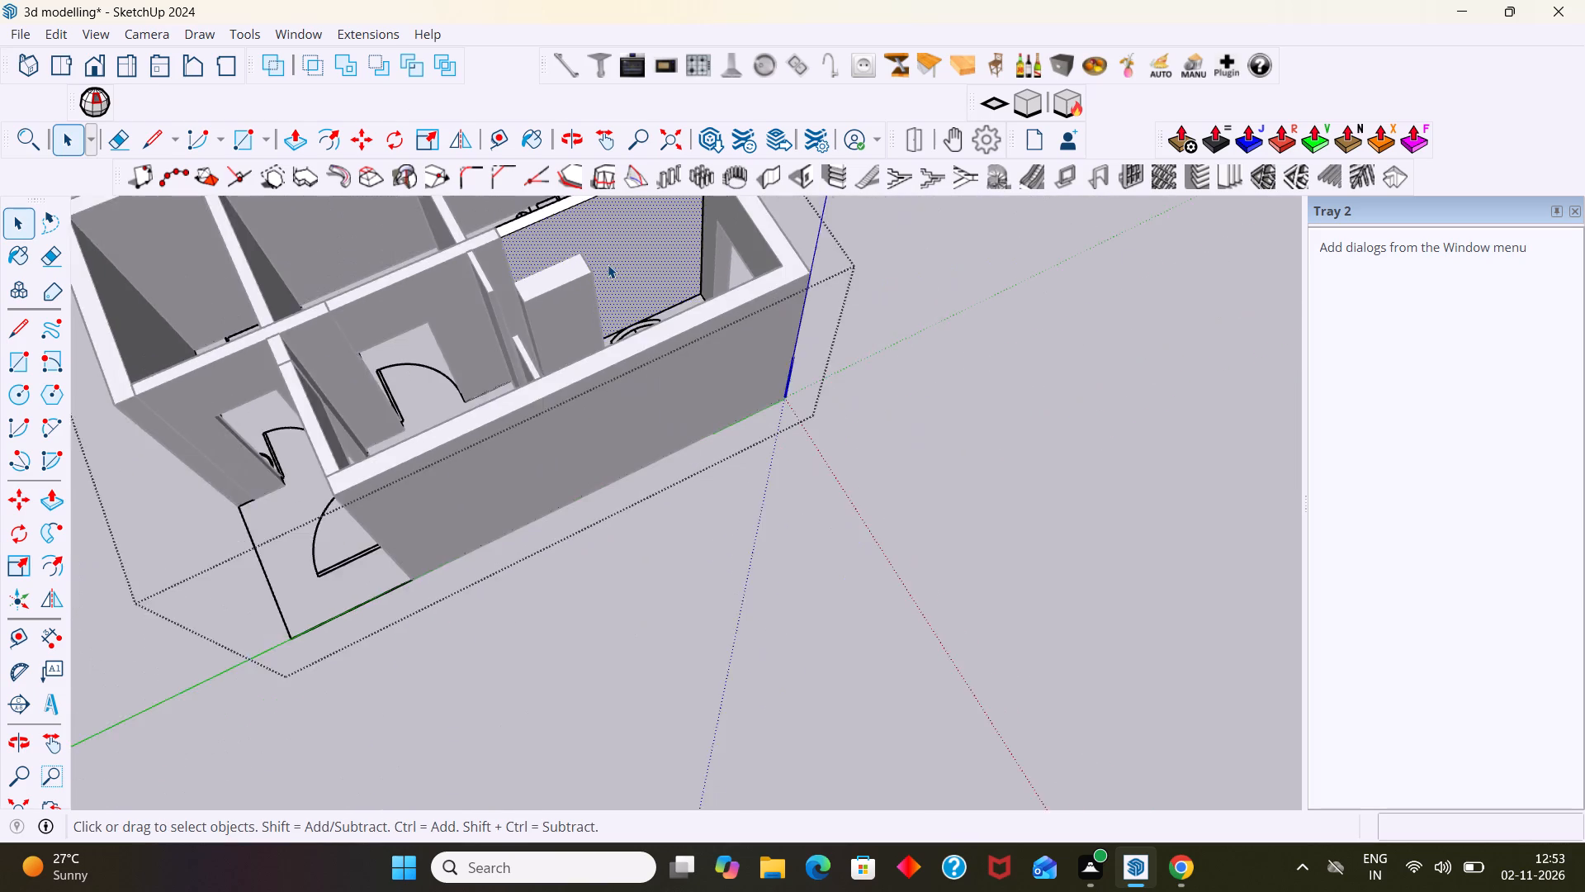
scroll(608, 264, down, 3)
scroll(547, 230, up, 4)
shift+middle_drag(533, 243, 511, 429)
scroll(508, 425, up, 5)
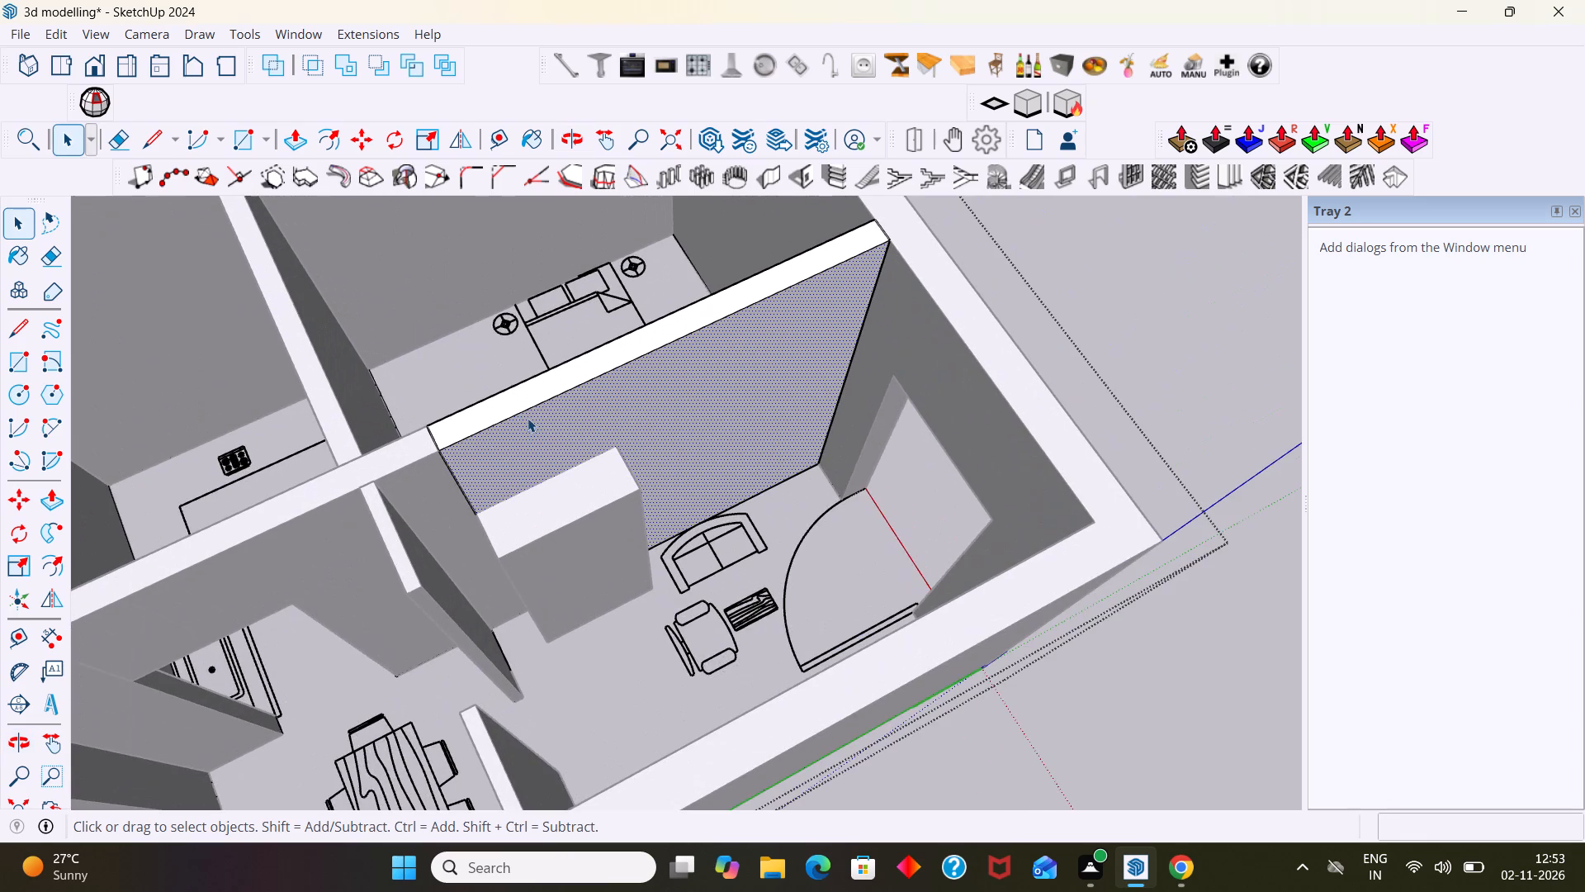
scroll(579, 410, down, 4)
key(ctrl+z)
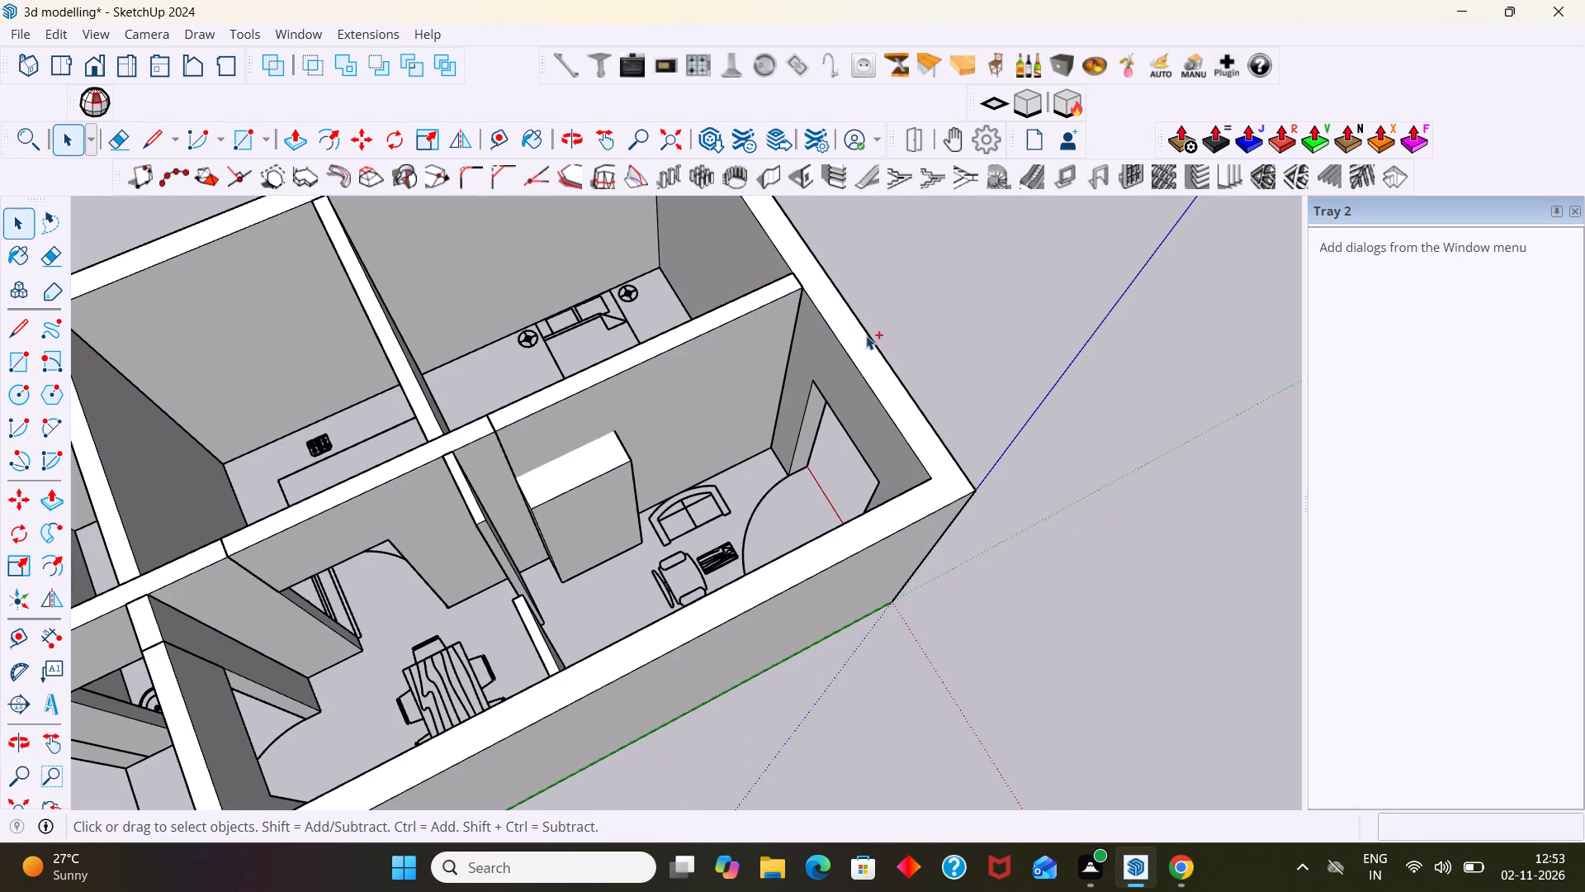
key(ctrl+z)
key(ctrl+z)
key(ctrl+z)
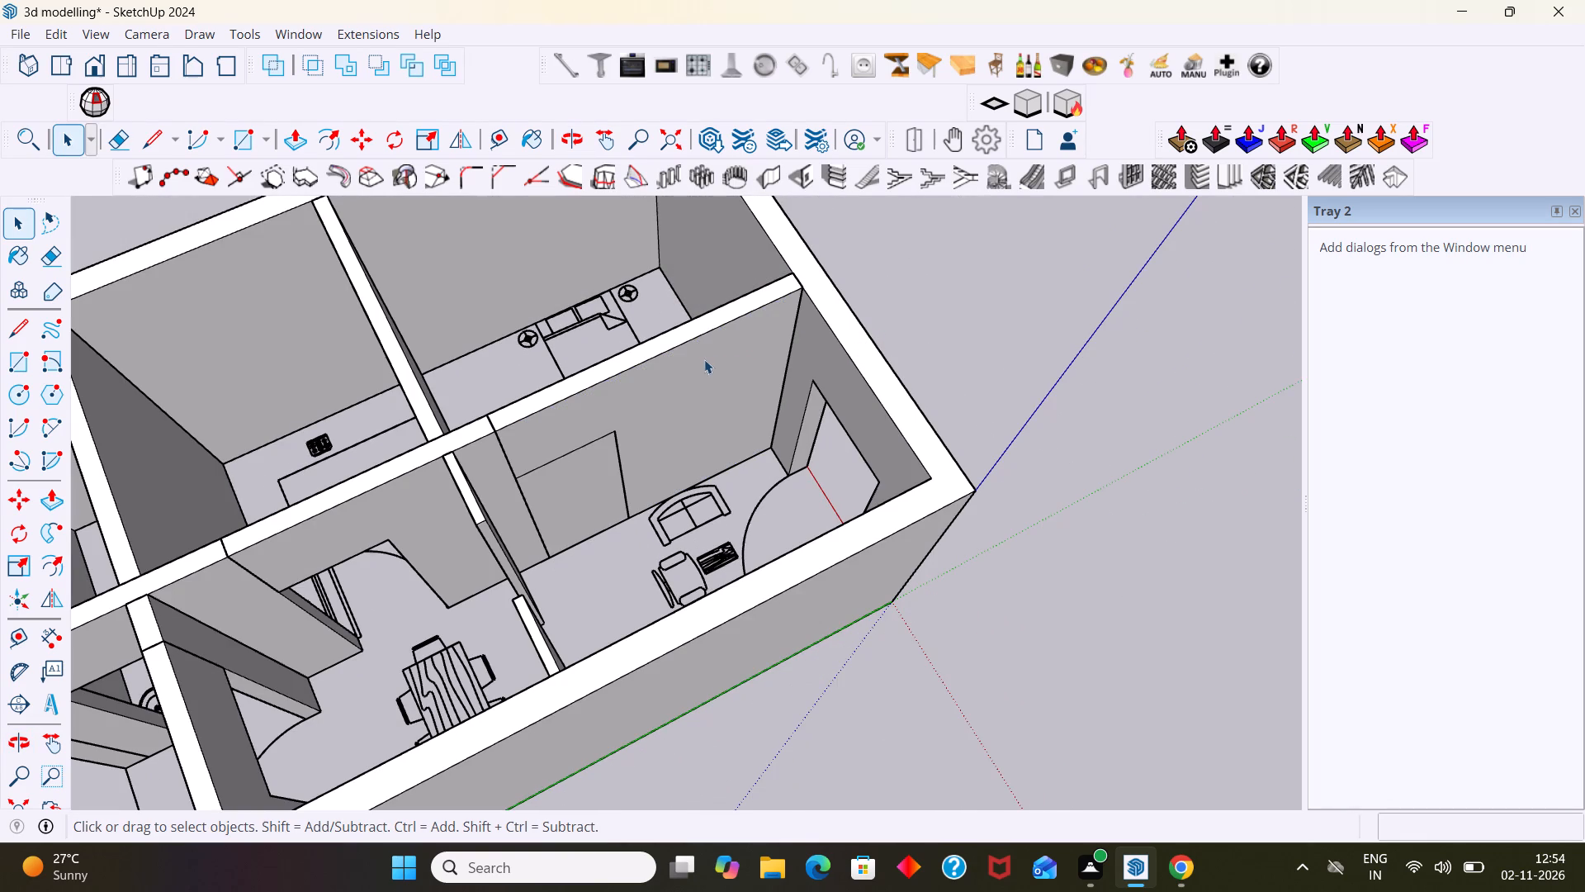
key(ctrl+z)
key(ctrl+z)
key(ctrl+z)
key(ctrl+z)
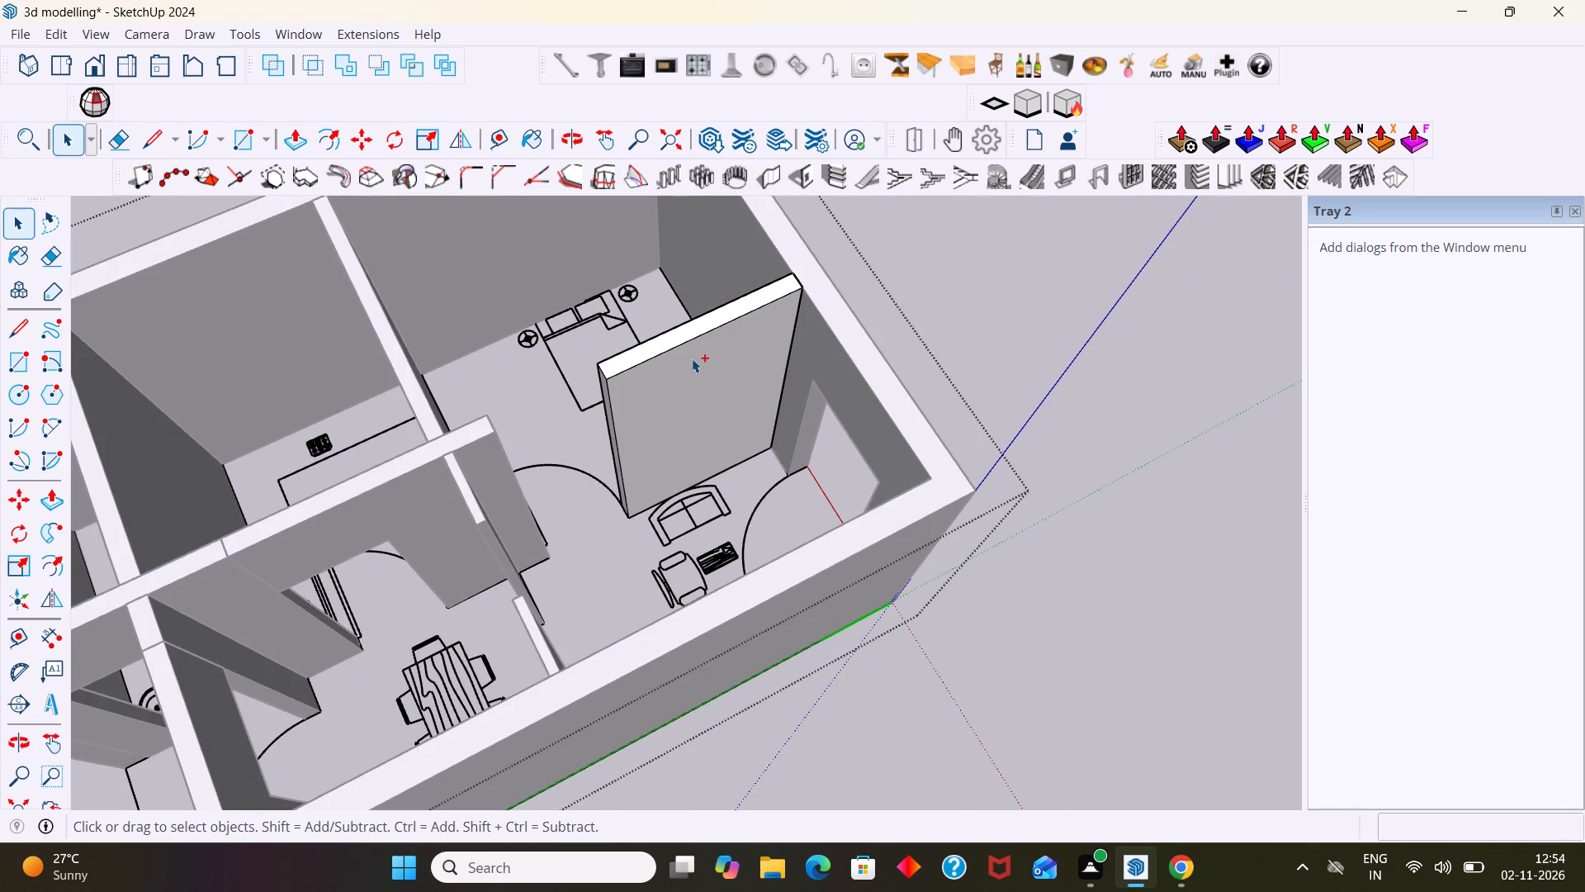
Extend the end face of the dining-side wall 3' across the bedroom door gap to meet the bedroom front wall.
scroll(566, 421, up, 5)
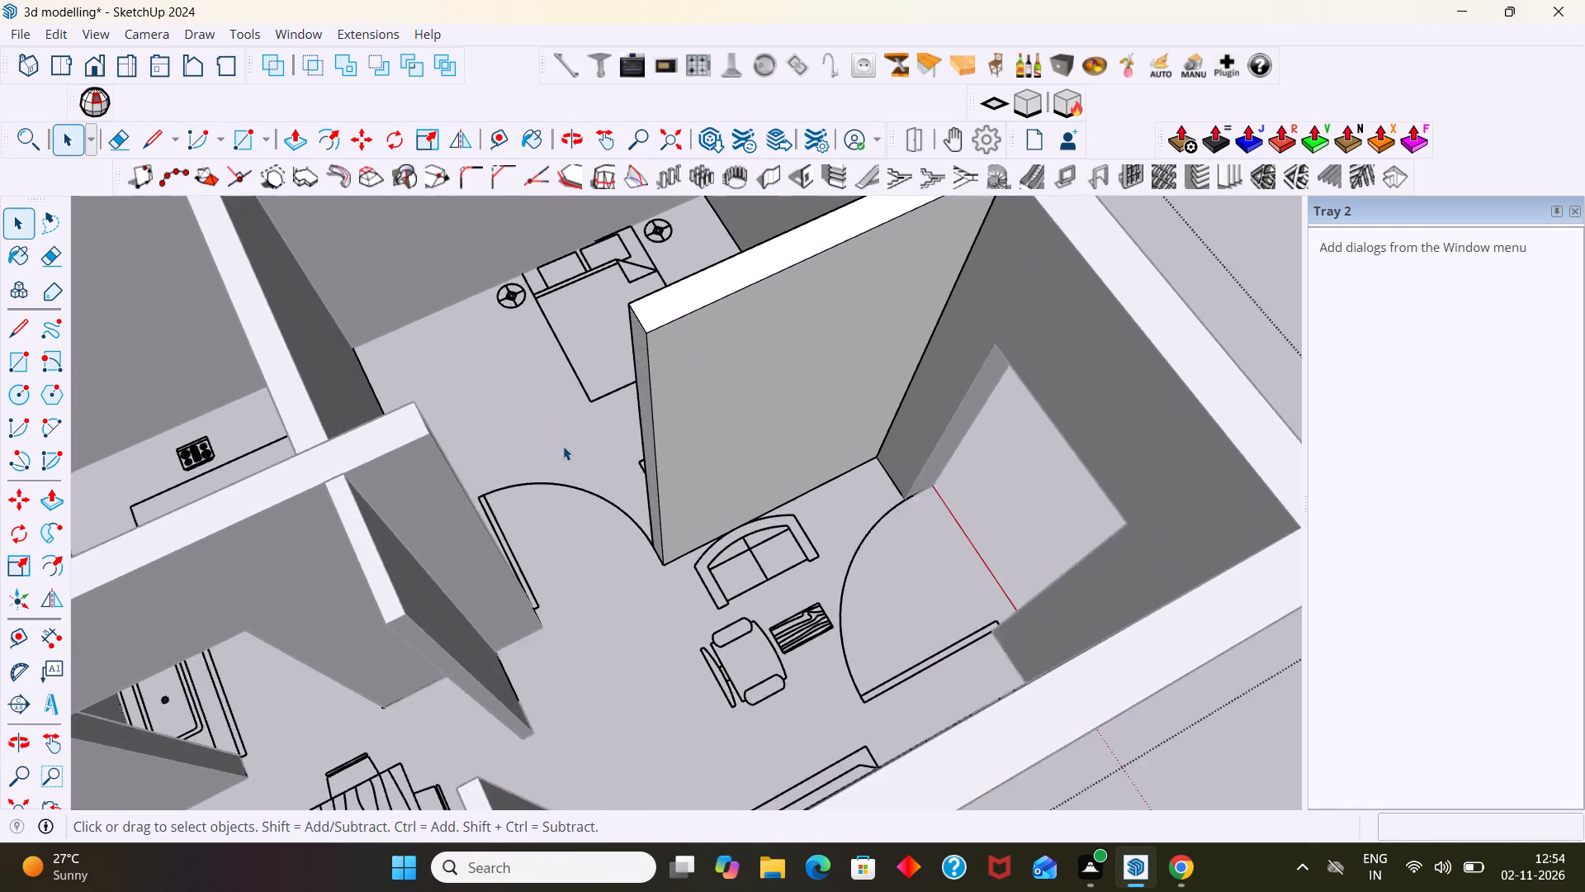
middle_drag(563, 446, 459, 421)
scroll(440, 426, up, 2)
middle_drag(497, 413, 349, 412)
scroll(442, 378, up, 4)
scroll(580, 410, down, 5)
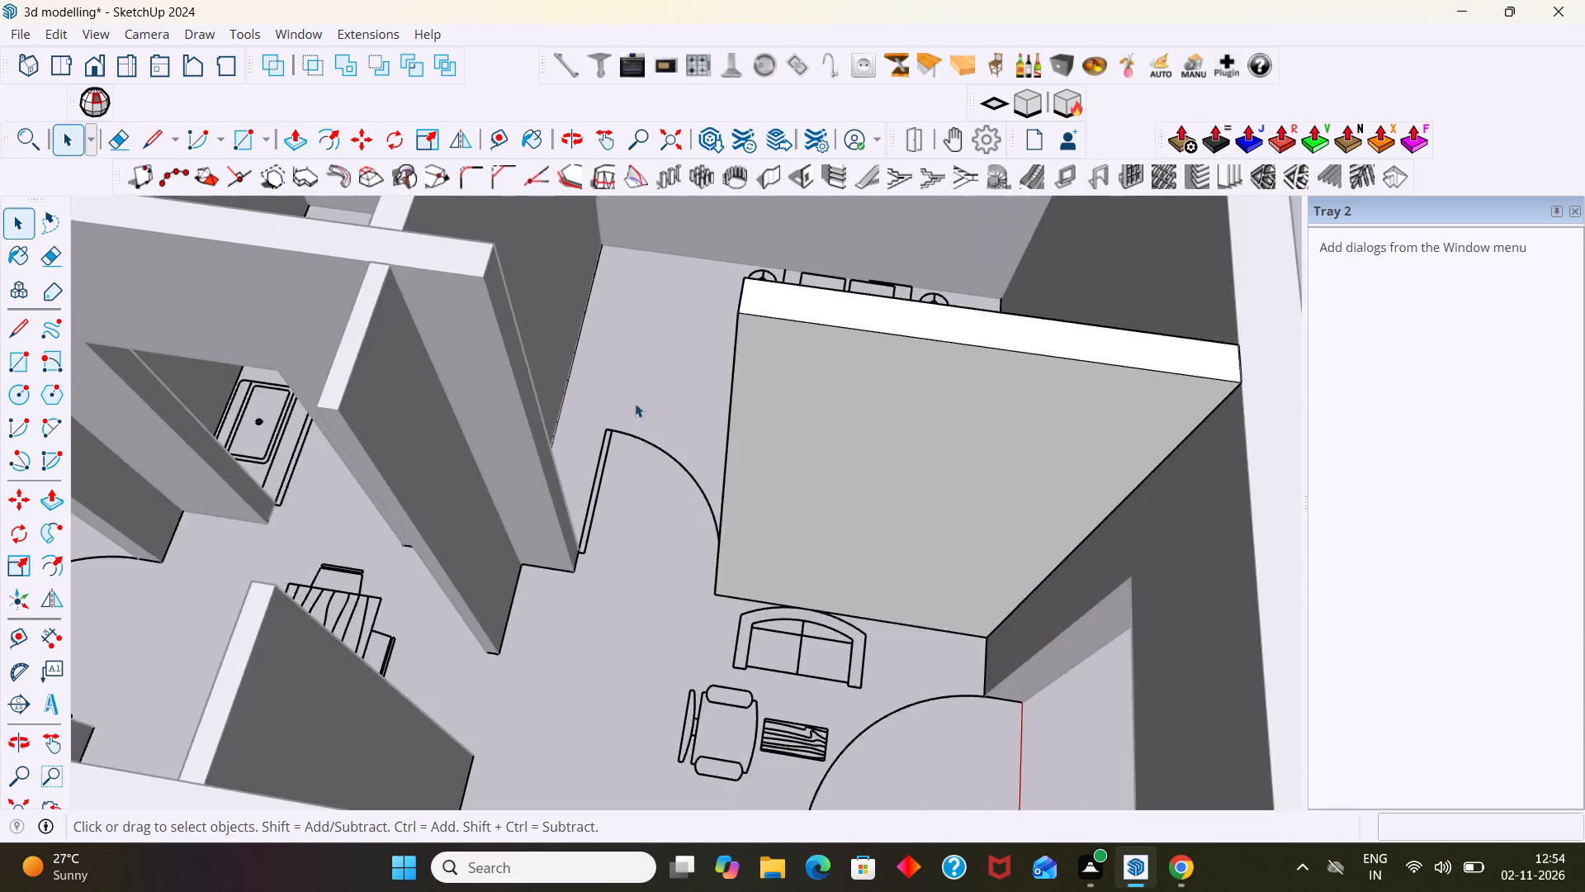
scroll(635, 403, down, 6)
click(1053, 339)
scroll(565, 396, up, 7)
middle_drag(632, 362, 513, 327)
scroll(575, 340, up, 3)
double_click(608, 332)
click(605, 331)
double_click(605, 332)
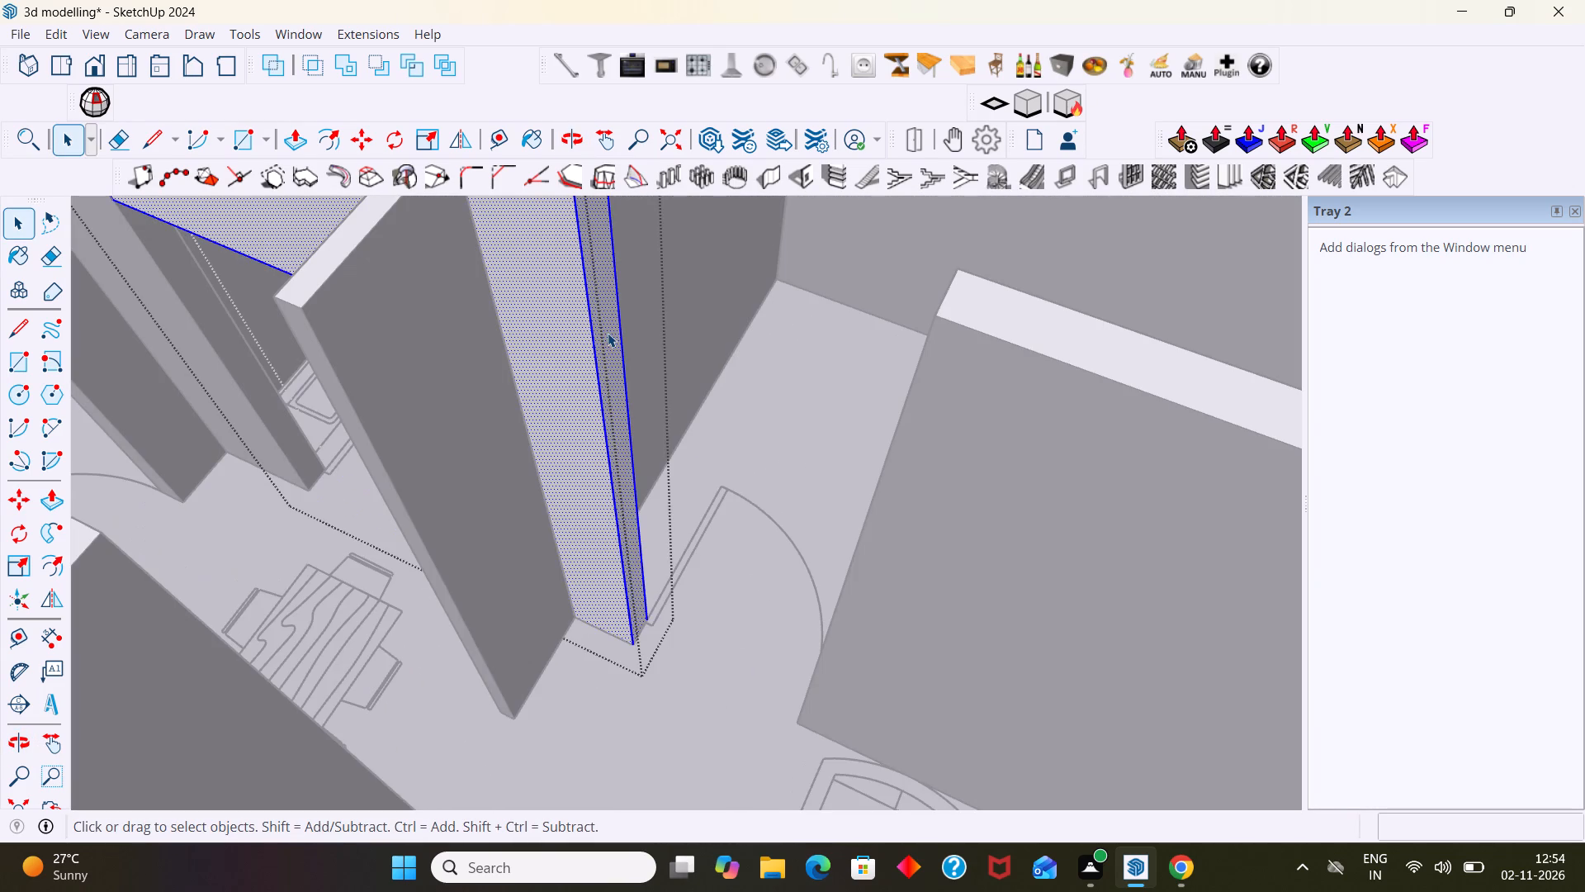
triple_click(610, 336)
click(602, 352)
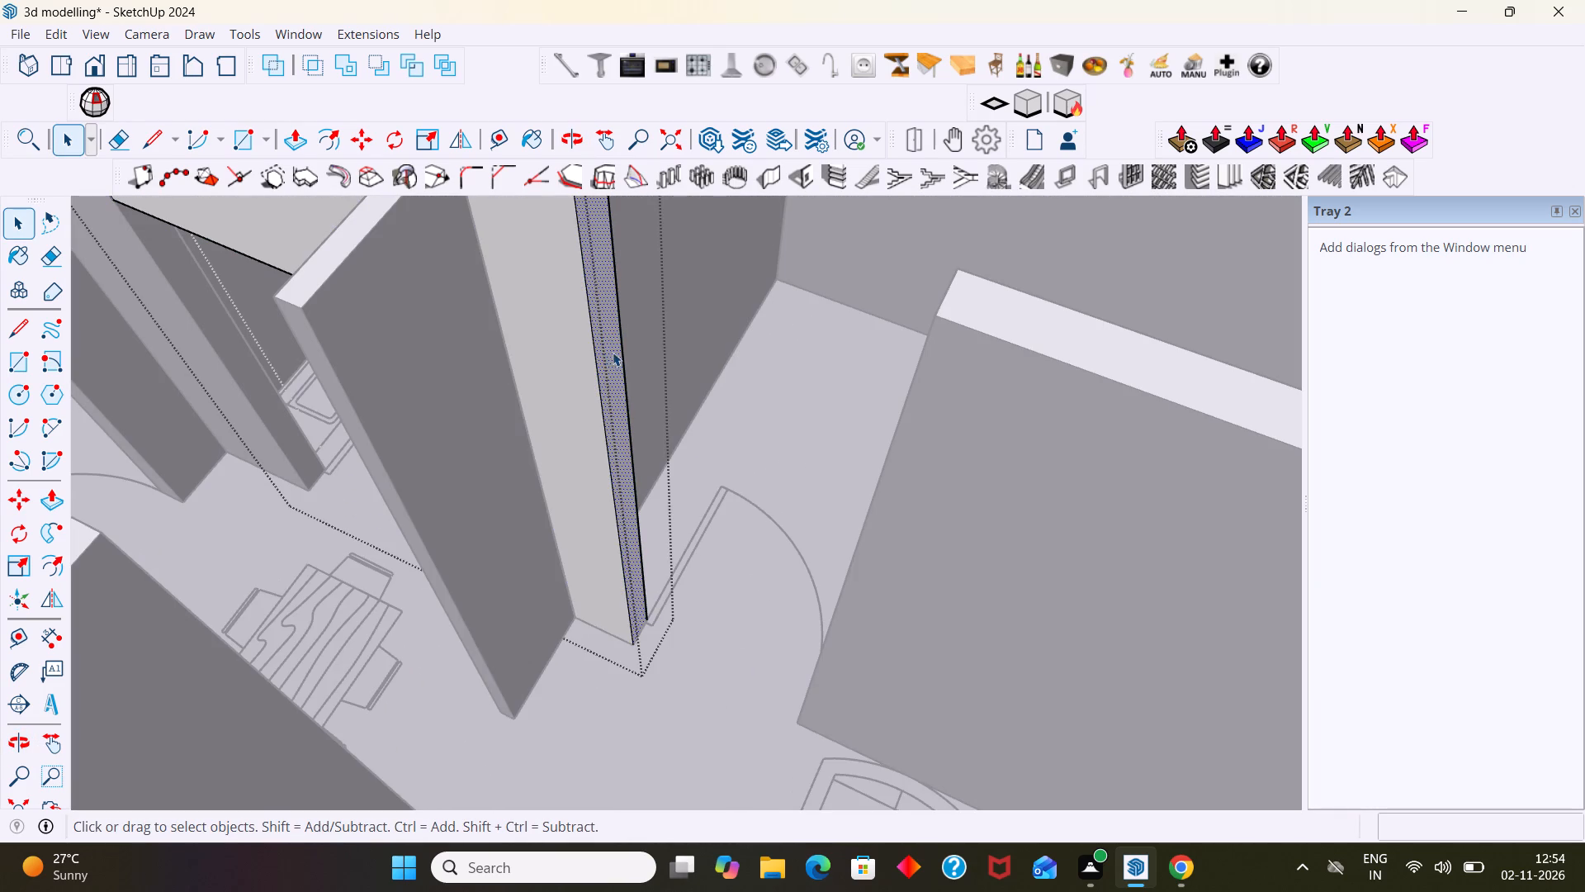
key(p)
click(615, 349)
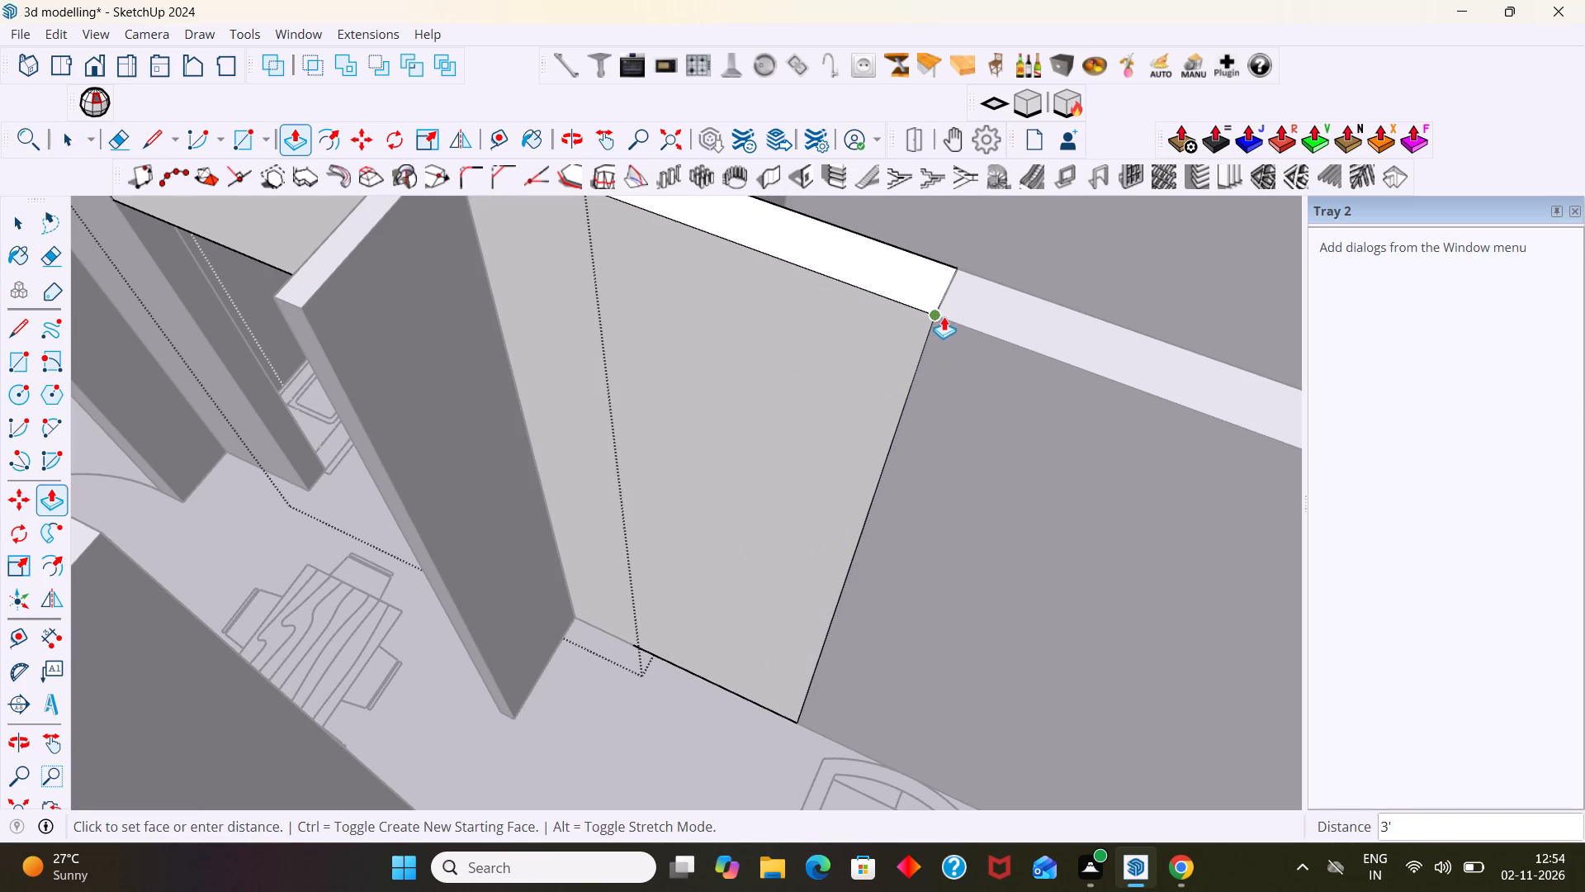
click(944, 314)
key(space)
scroll(936, 342, down, 6)
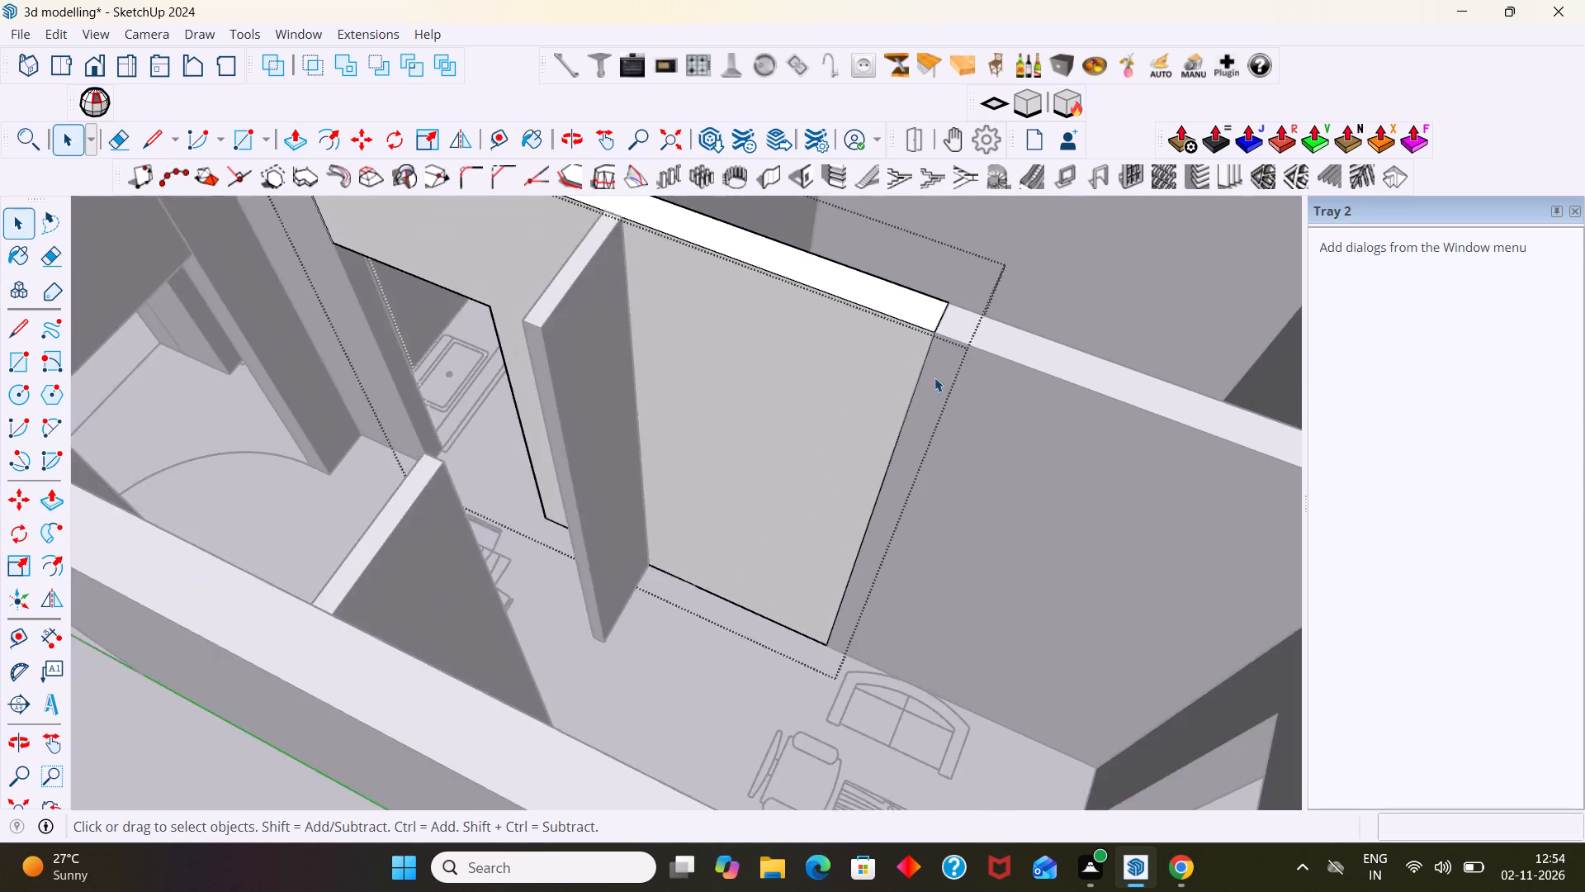
scroll(934, 377, down, 8)
shift+middle_drag(928, 388, 506, 298)
click(930, 396)
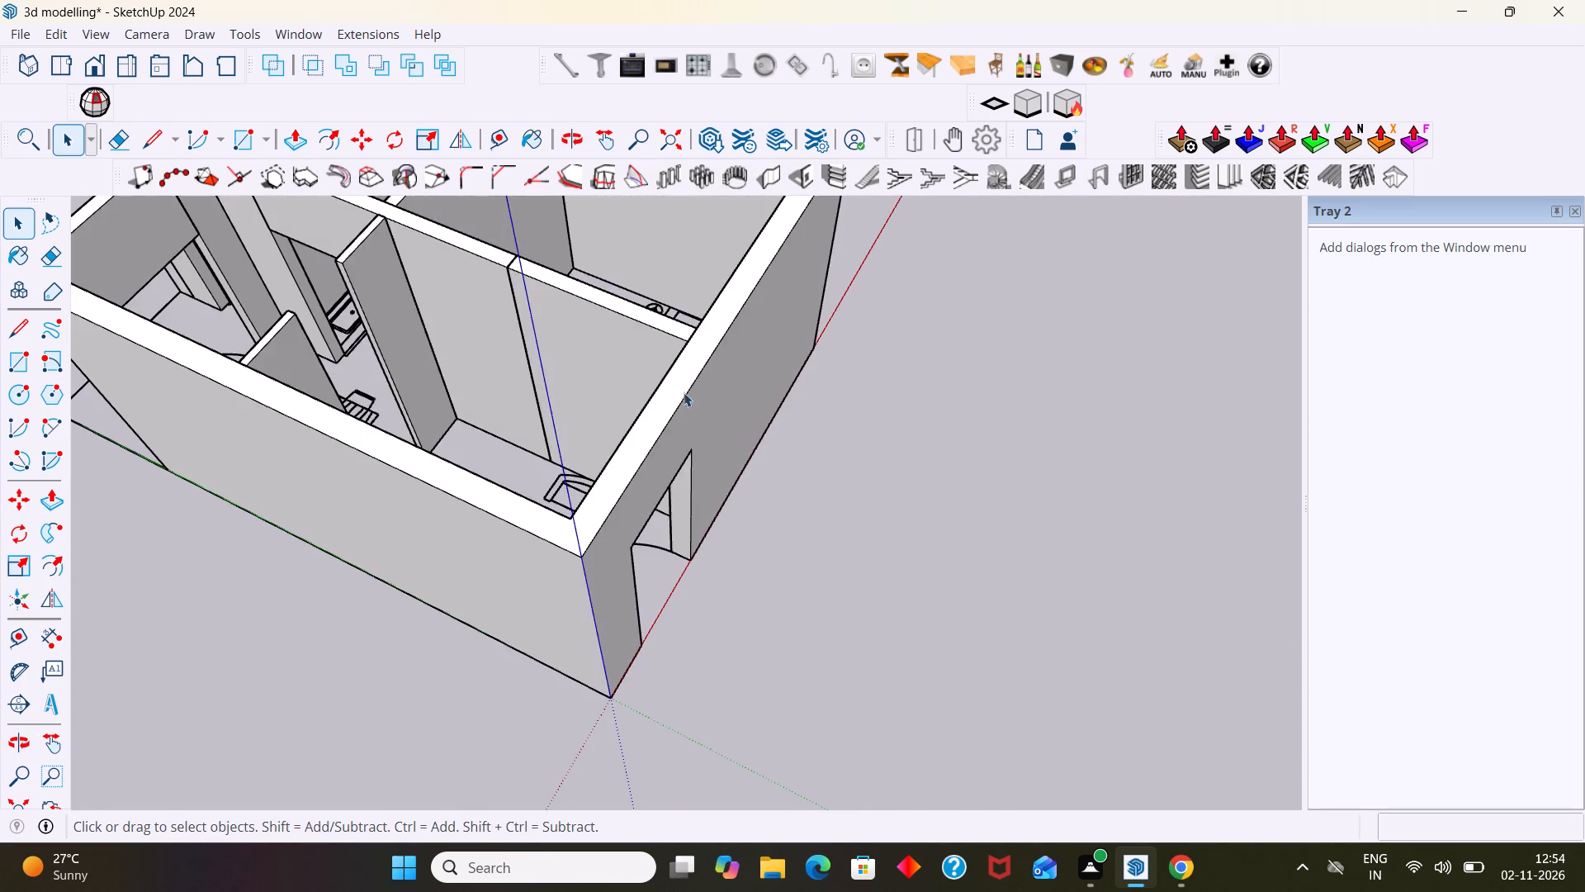
Turn on the display of back edges to reveal the floor plan behind the extended wall.
middle_drag(722, 429, 915, 422)
scroll(442, 432, up, 3)
scroll(439, 431, down, 2)
click(450, 427)
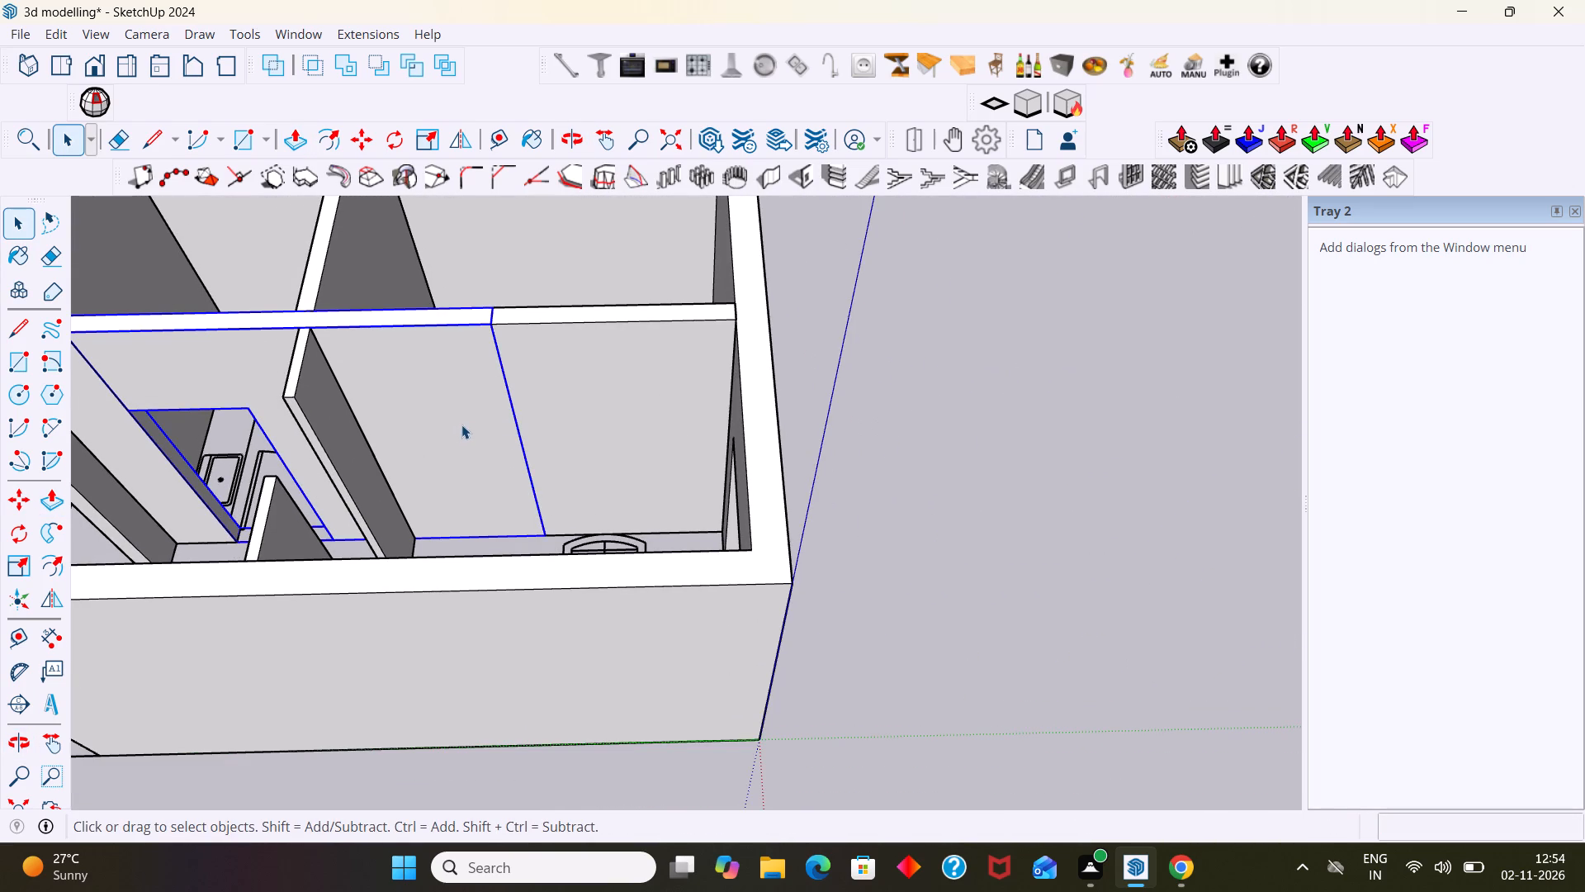
key(k)
middle_drag(484, 495, 499, 574)
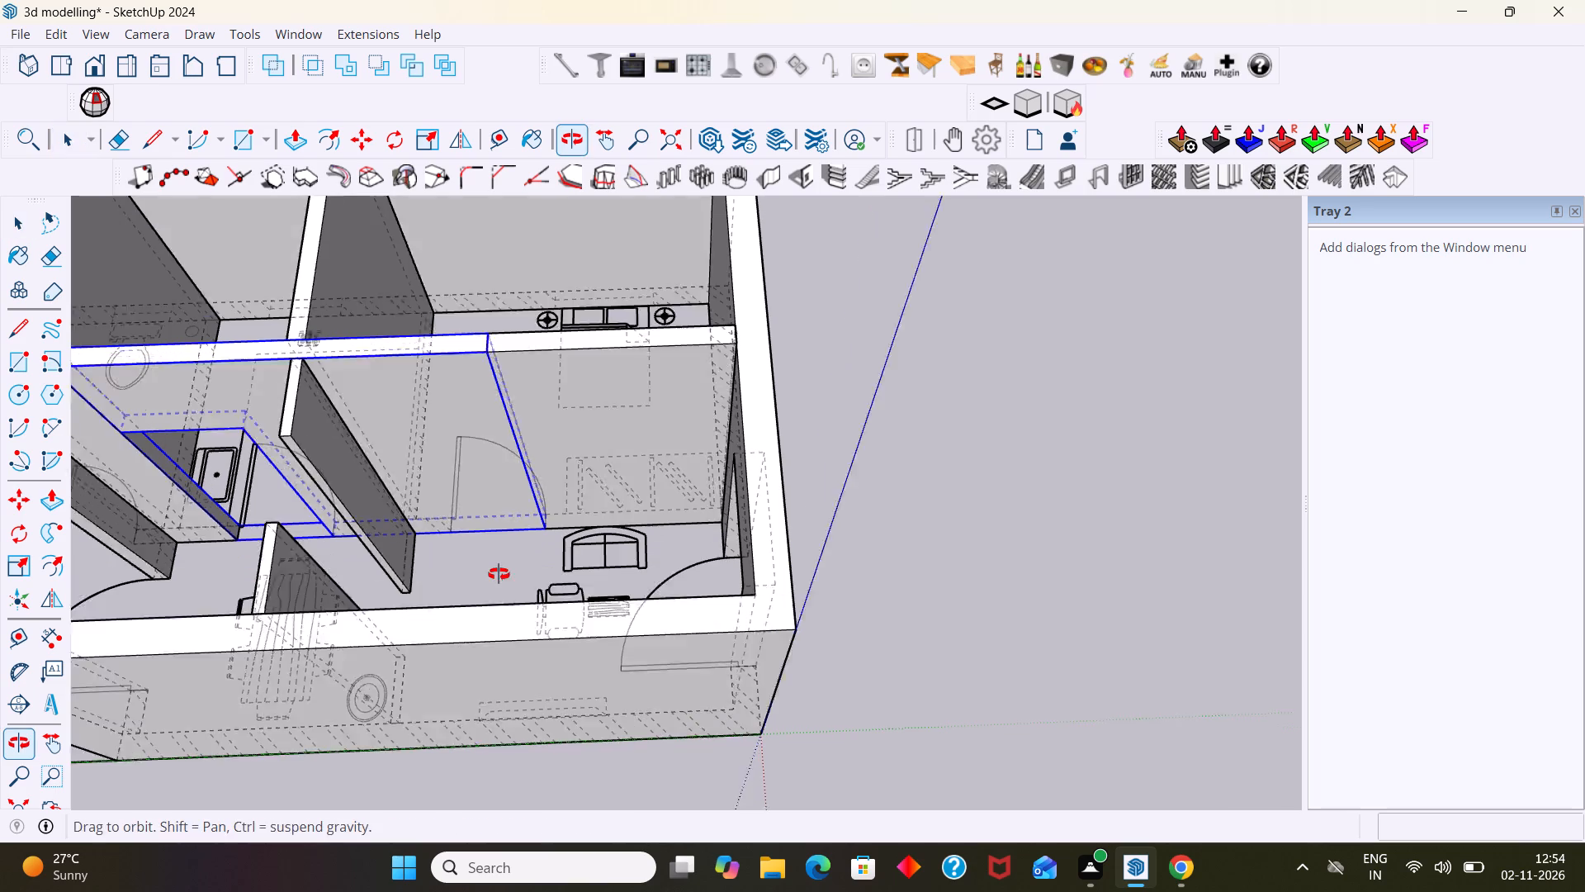
middle_drag(499, 574, 502, 567)
click(828, 460)
Draw a rectangle across the wall's thickness over the bedroom door gap and extrude it 7' high.
scroll(428, 513, up, 3)
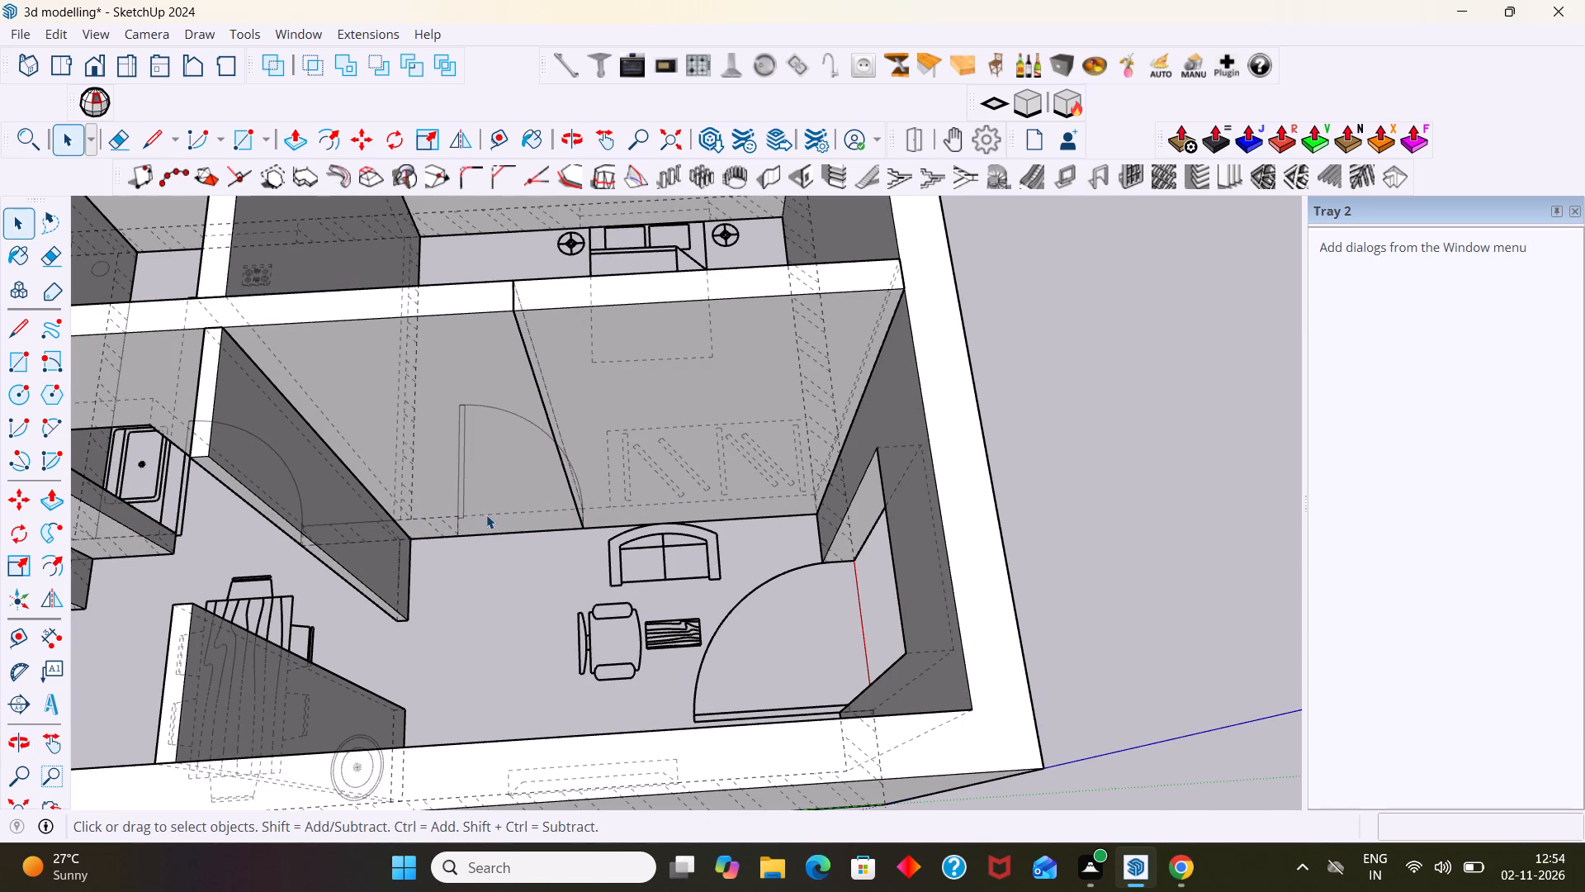
key(r)
scroll(464, 520, up, 2)
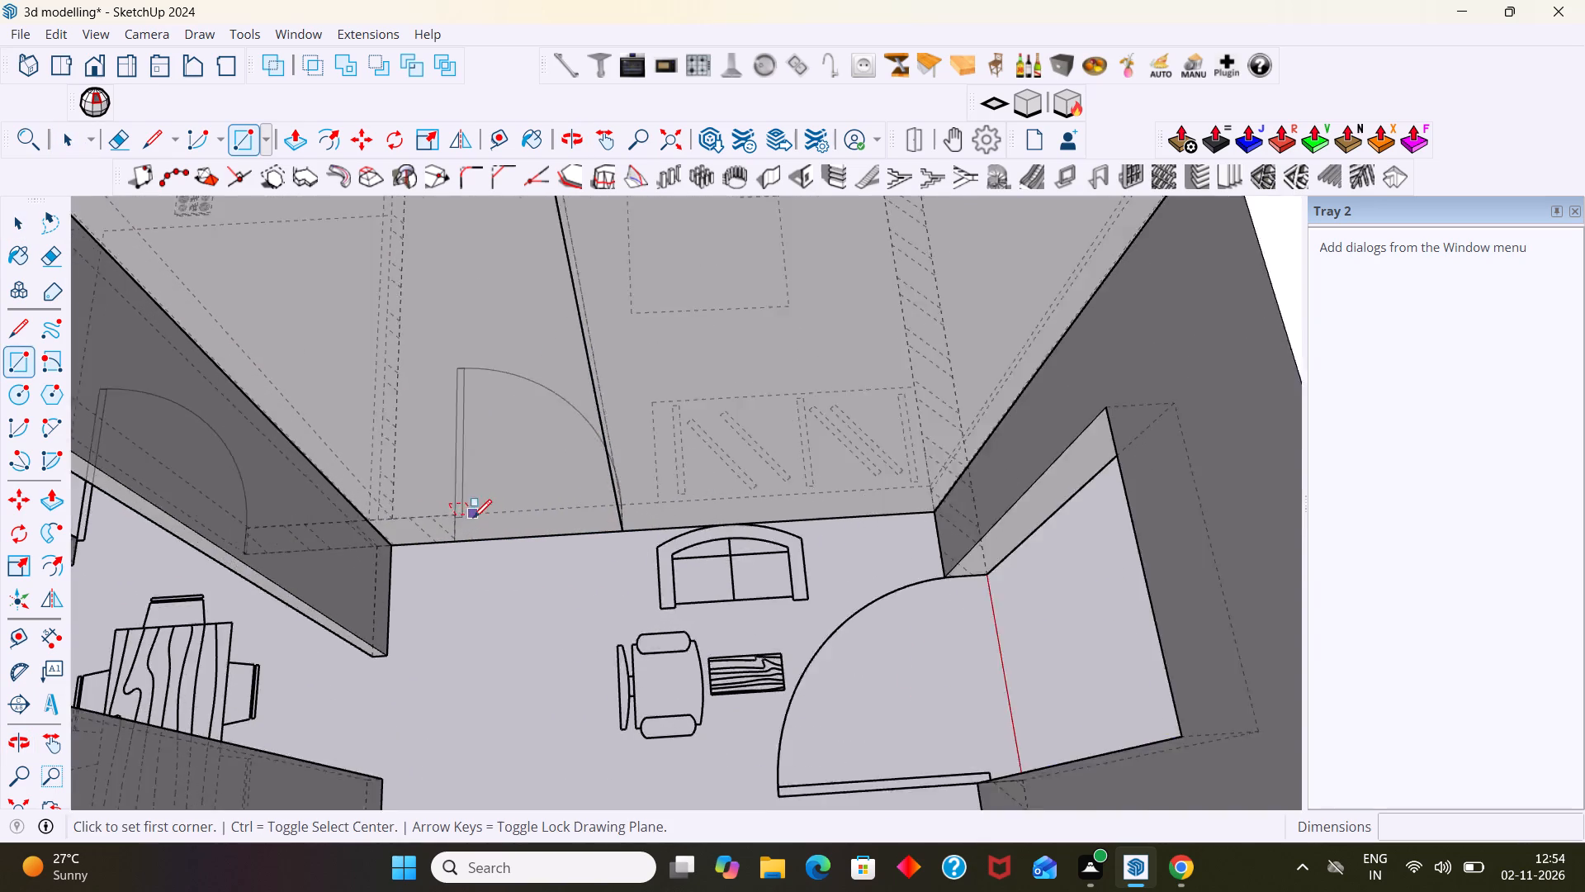
scroll(473, 518, up, 8)
scroll(712, 524, up, 3)
middle_drag(732, 522, 790, 513)
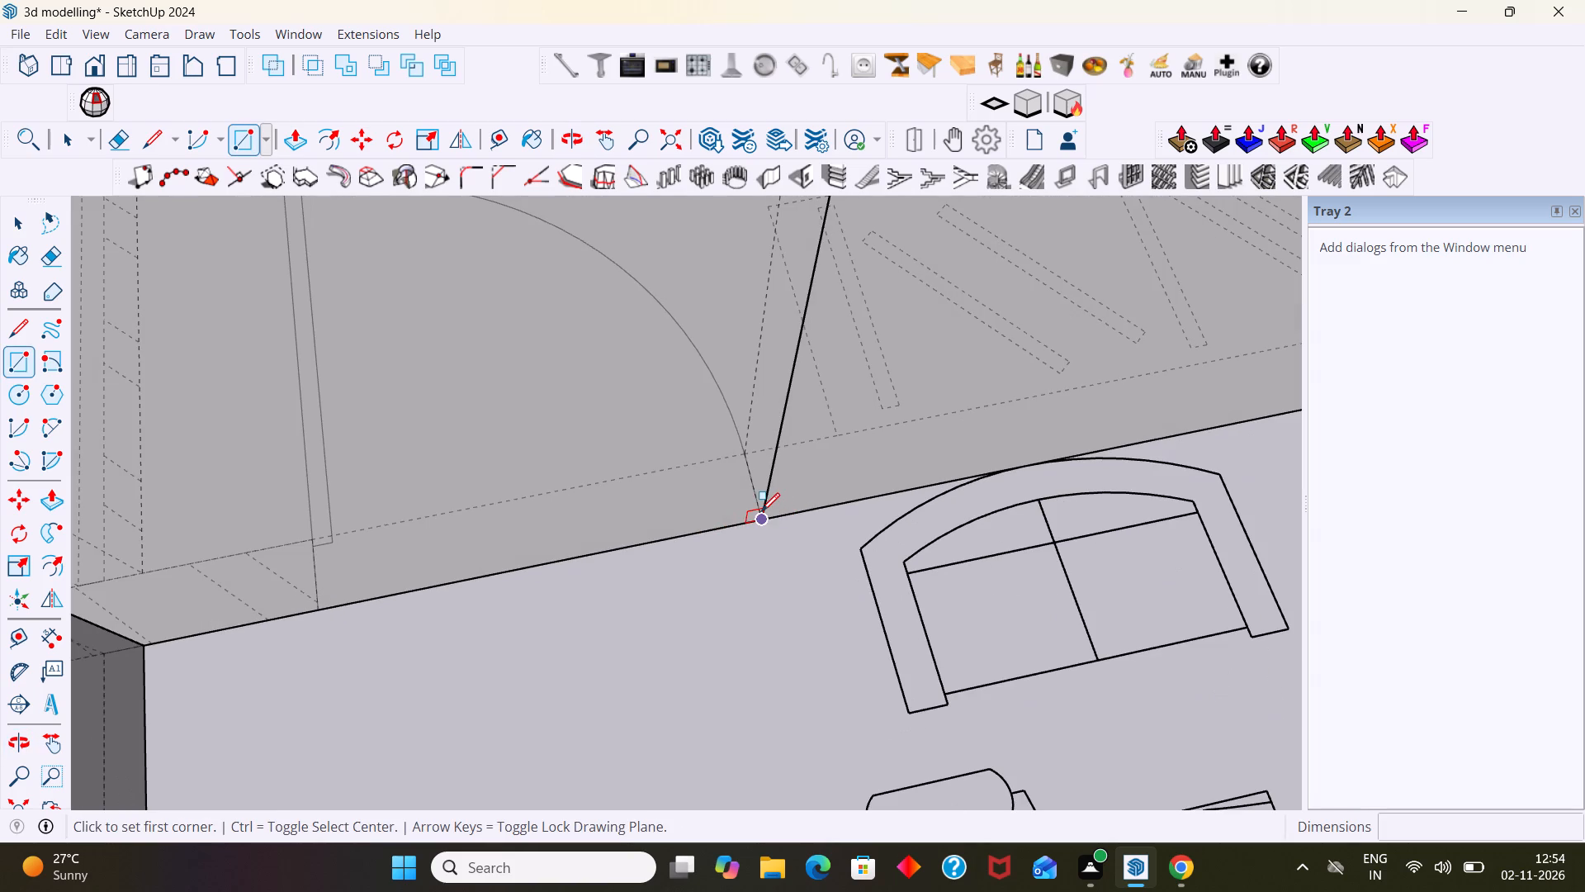
click(762, 514)
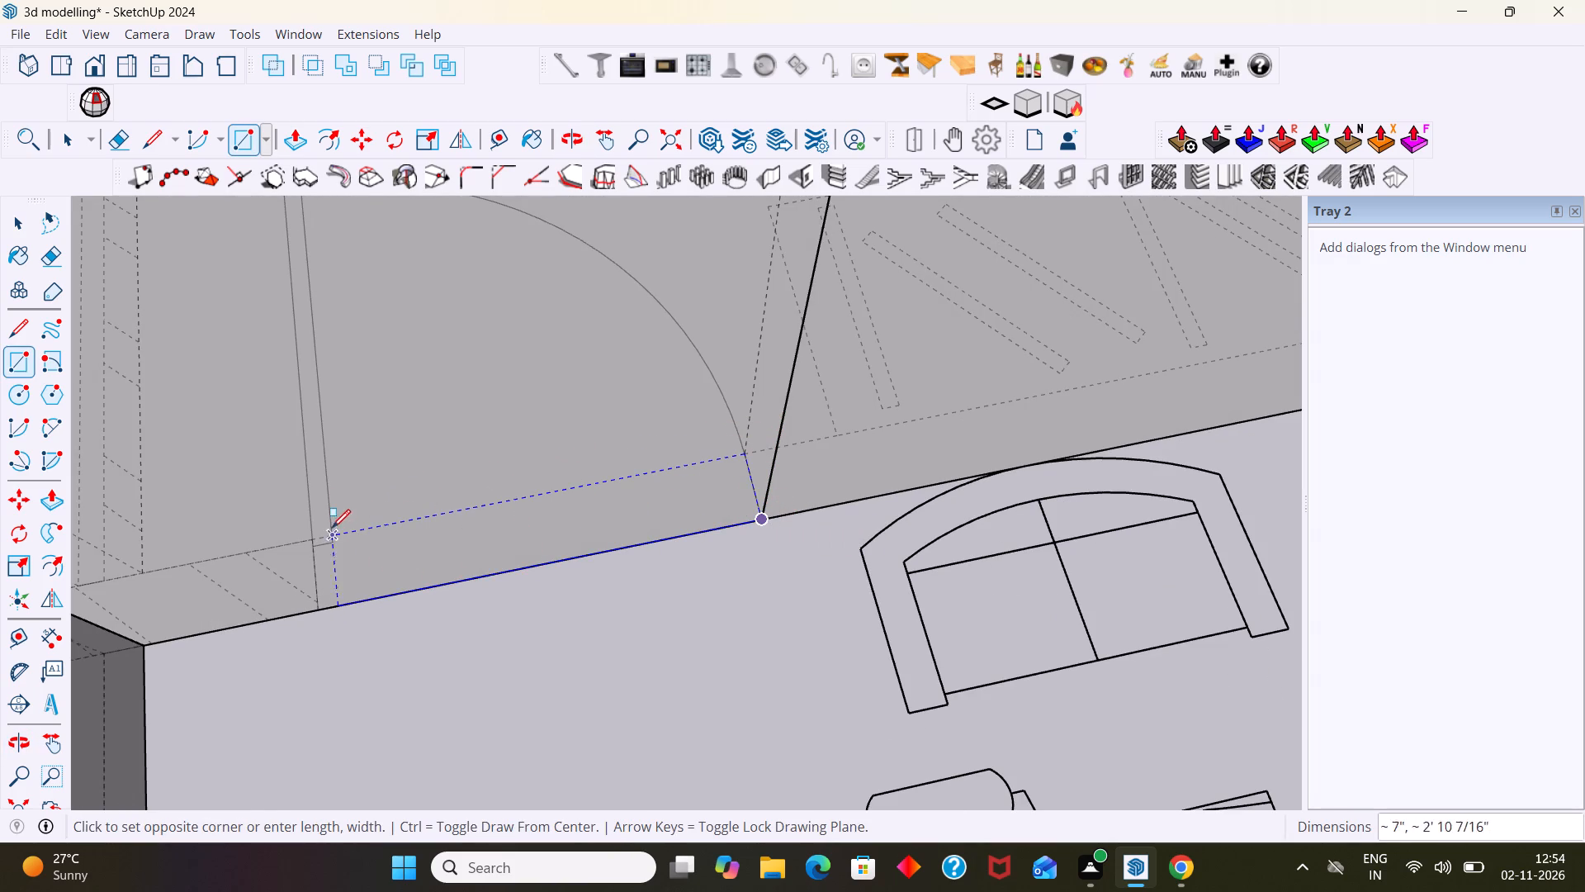
click(310, 539)
key(p)
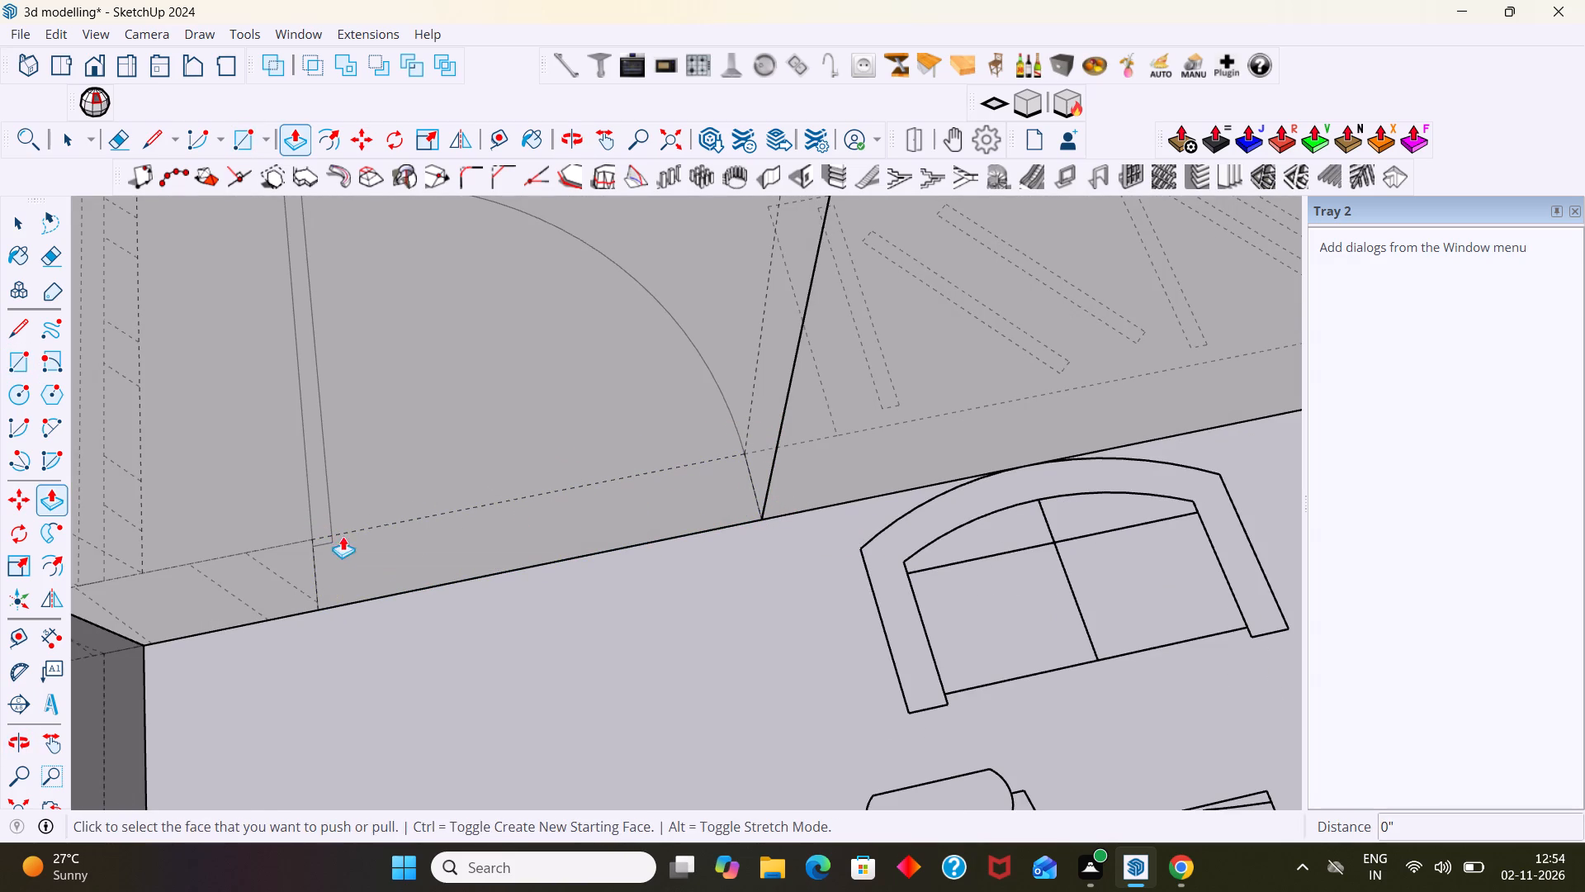
click(410, 538)
text(7')
key(Return)
Pull the two long side faces of the bedroom doorway box 1' out beyond the wall.
scroll(234, 393, down, 9)
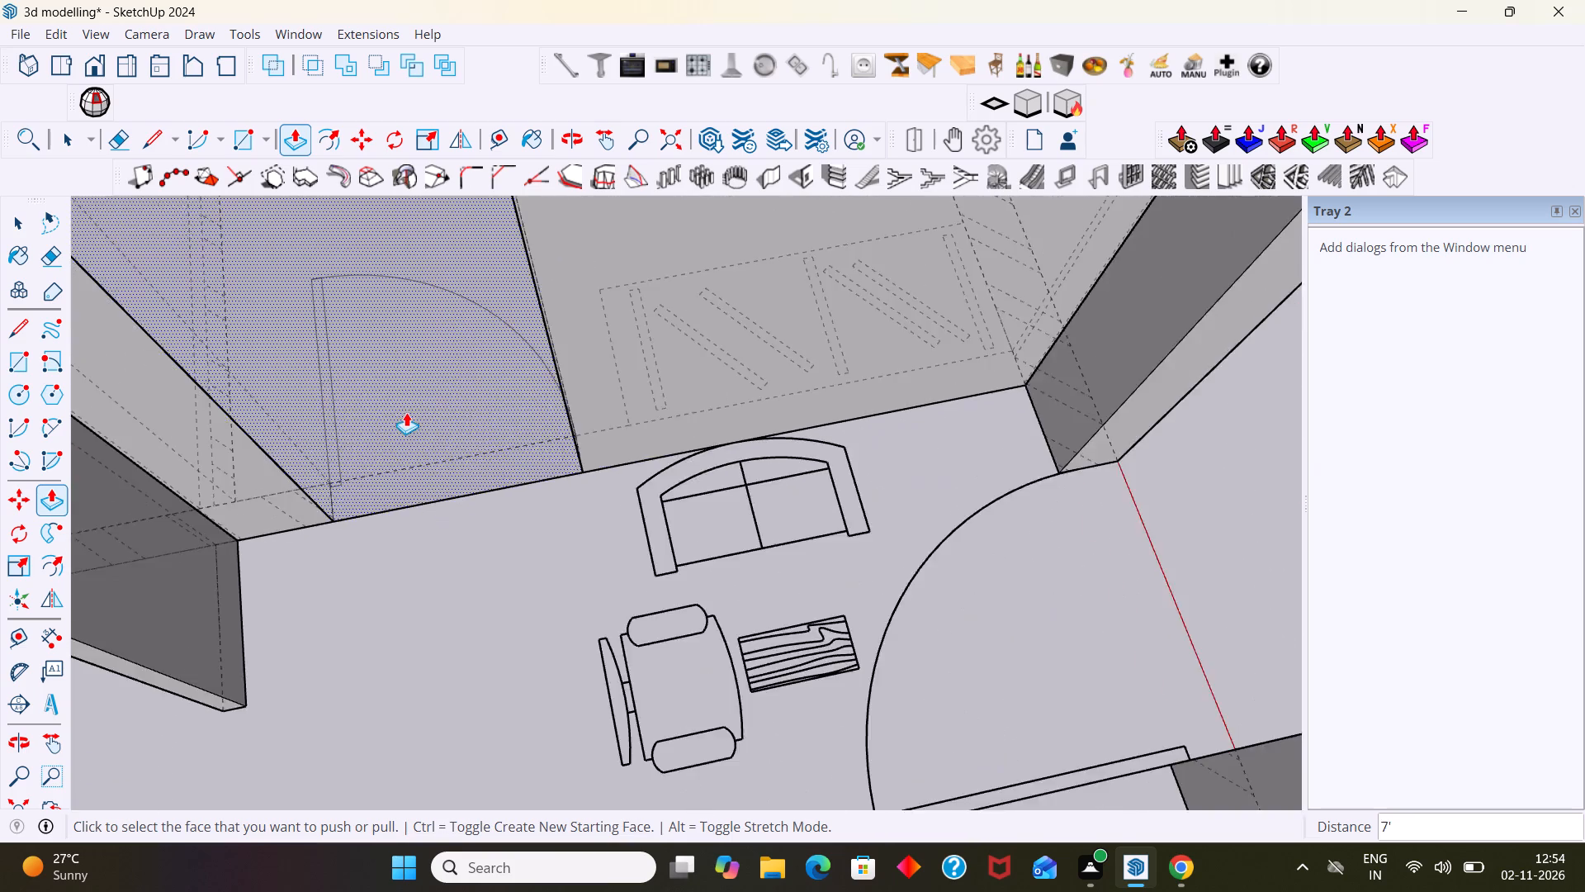
scroll(406, 412, down, 10)
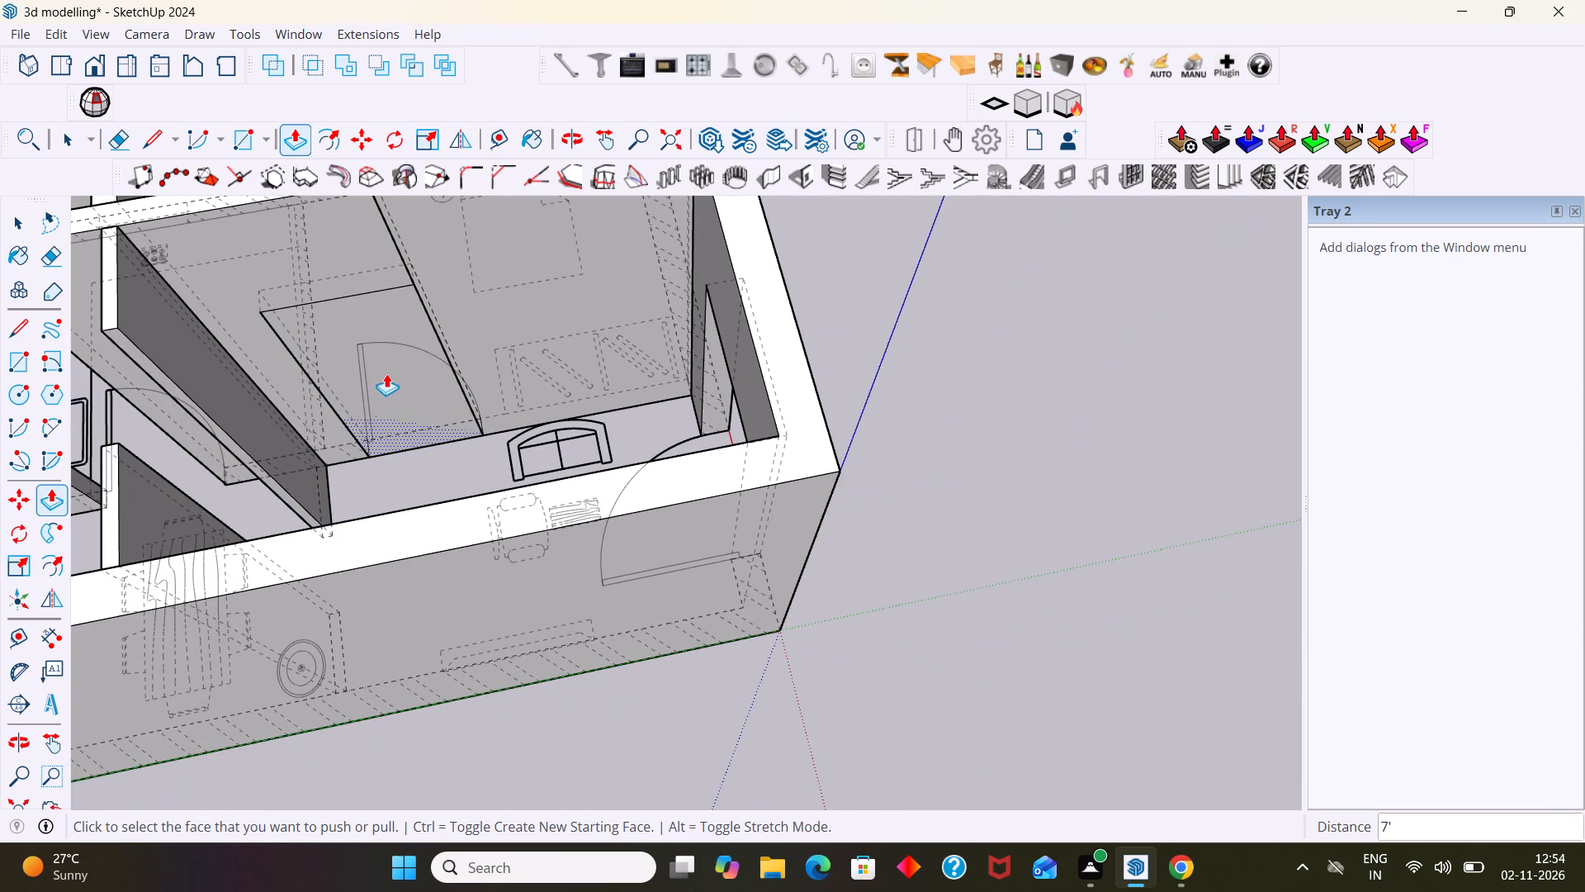
click(386, 373)
text(1')
key(Return)
scroll(186, 448, down, 8)
middle_drag(263, 374, 284, 376)
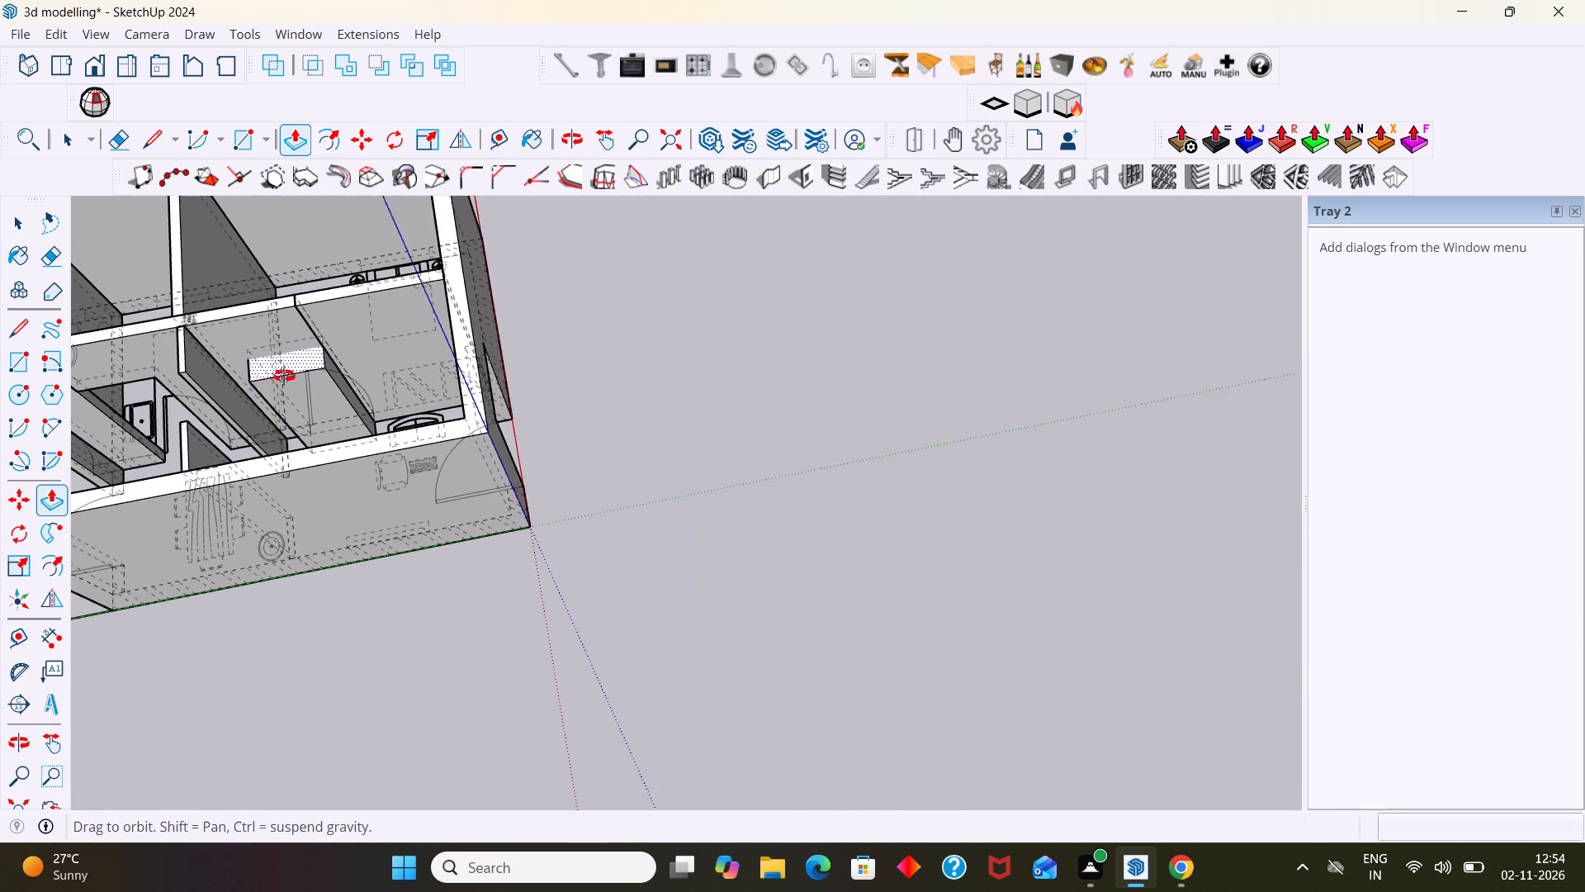
middle_drag(284, 376, 747, 342)
scroll(748, 340, down, 3)
shift+middle_drag(741, 345, 731, 176)
scroll(372, 563, down, 2)
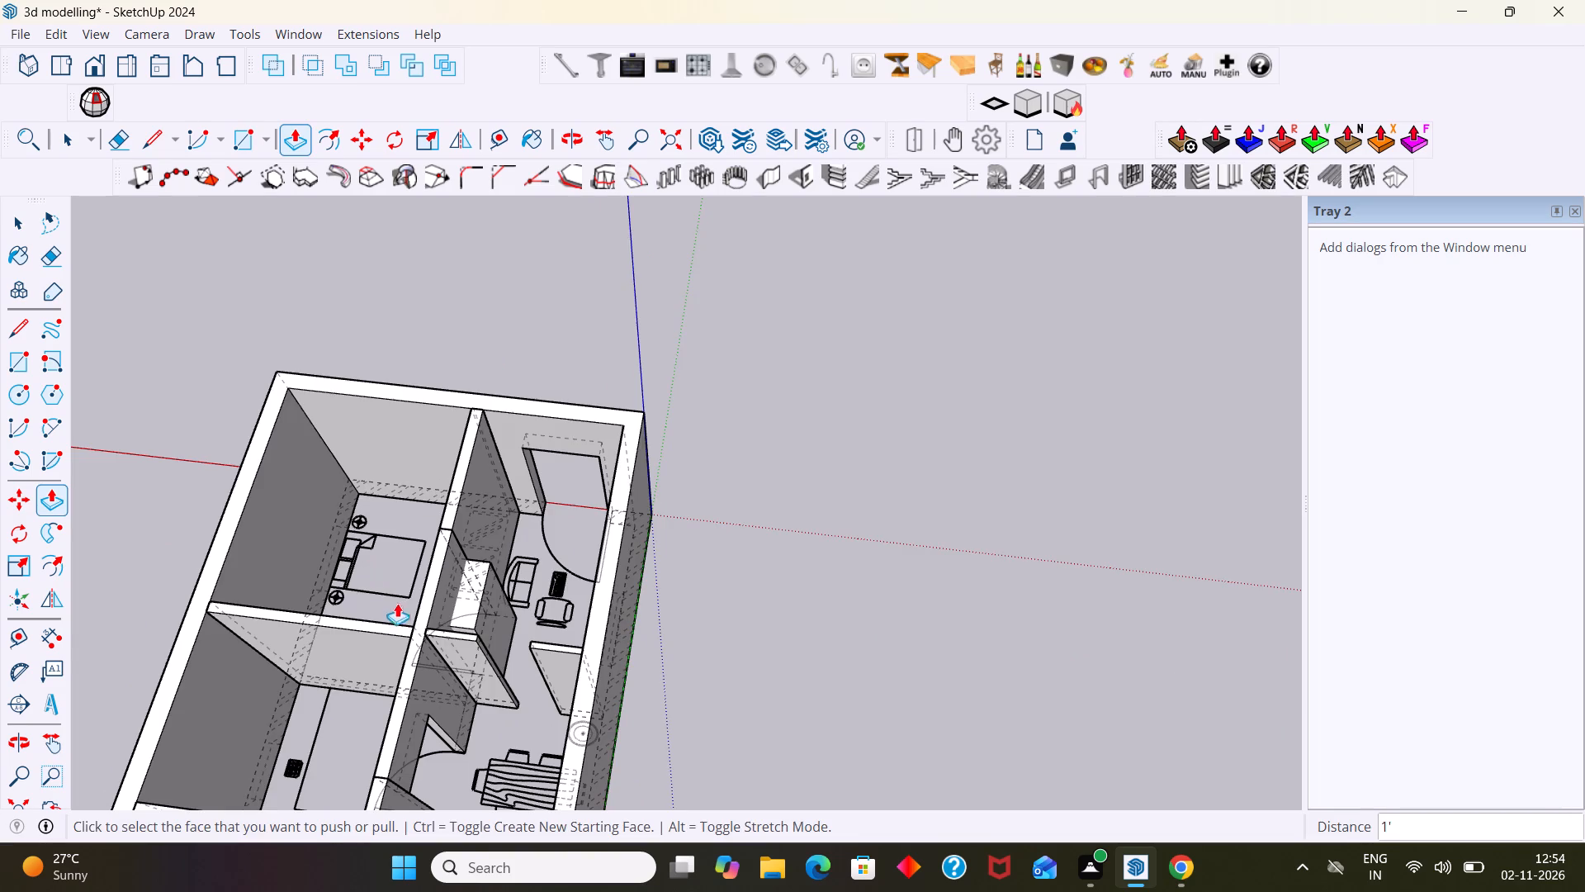
middle_drag(392, 585, 640, 399)
shift+middle_drag(472, 605, 463, 358)
middle_drag(464, 392, 556, 537)
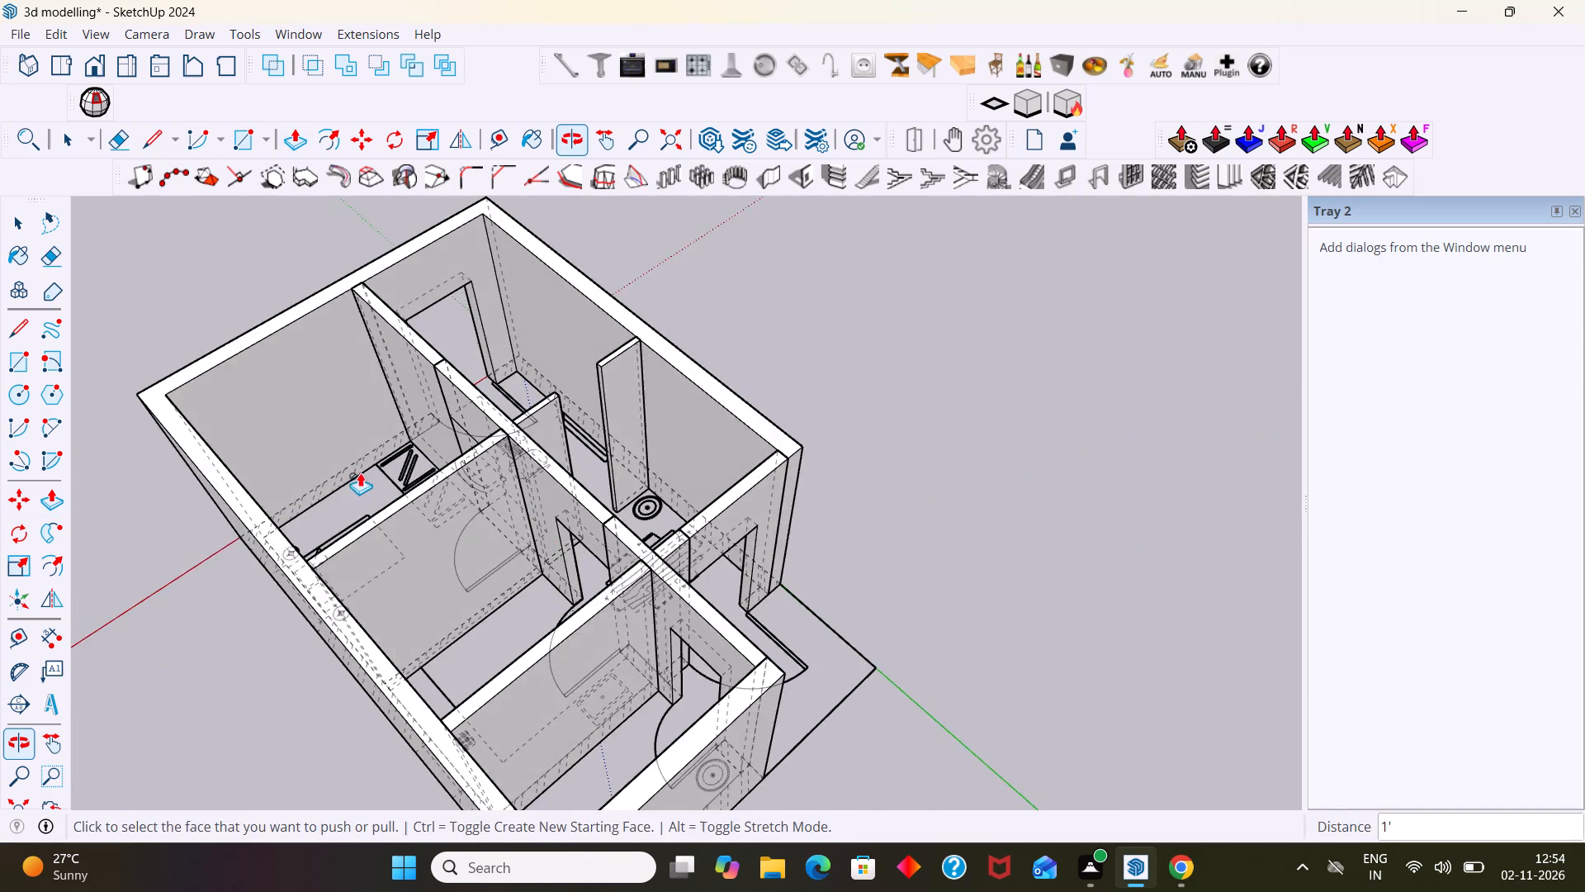
scroll(360, 468, up, 1)
middle_drag(384, 481, 553, 524)
scroll(488, 549, up, 4)
double_click(455, 532)
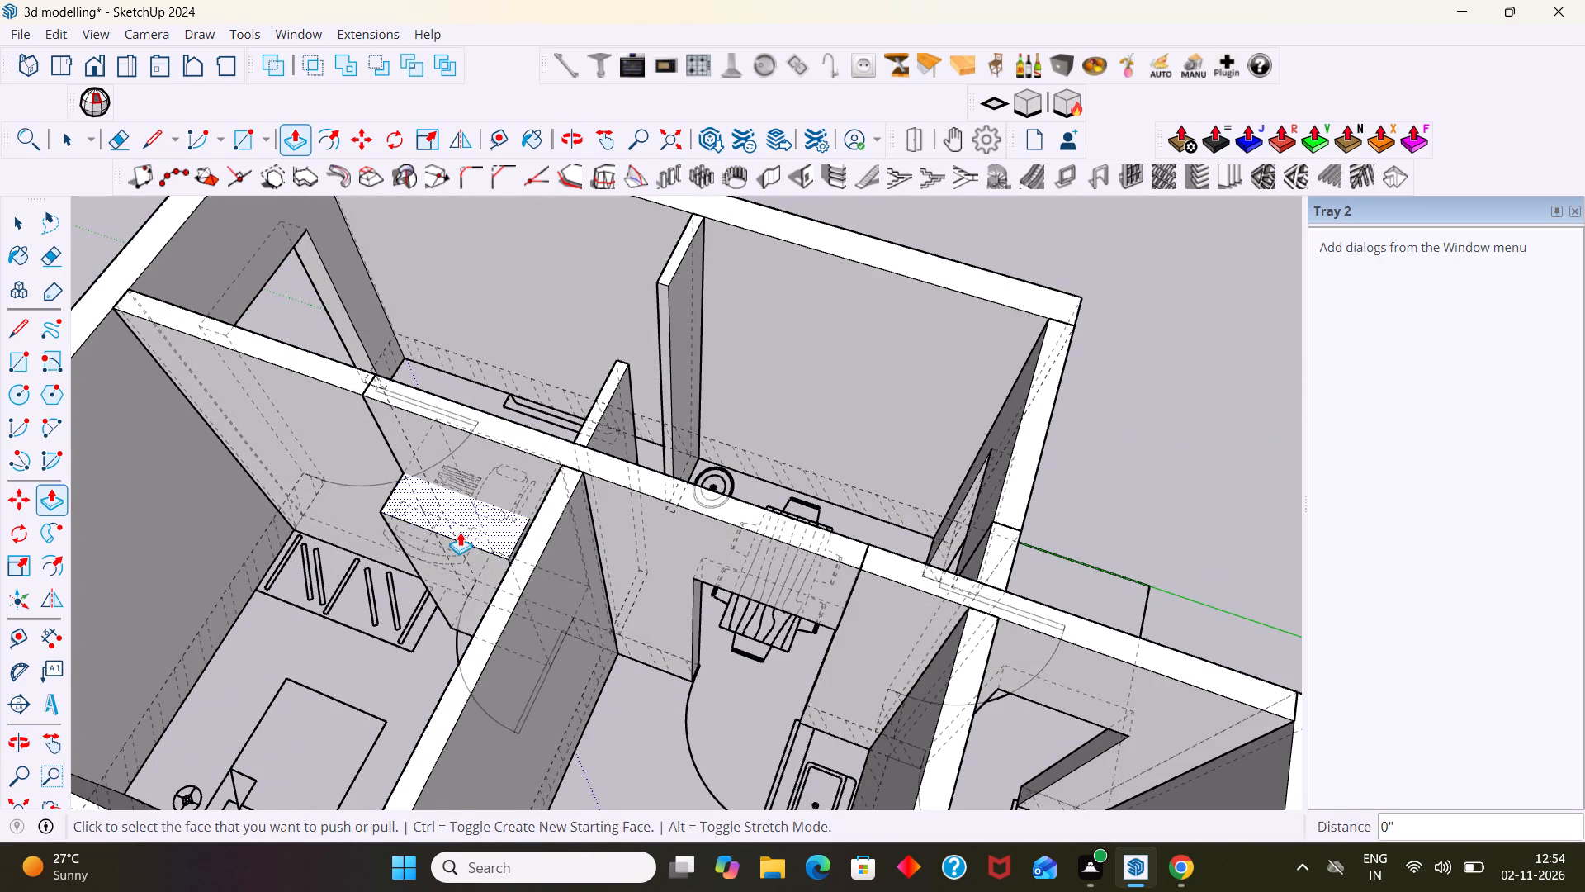
Select the whole bedroom doorway box and make it a group.
key(space)
triple_click(461, 529)
click(461, 528)
scroll(456, 524, down, 3)
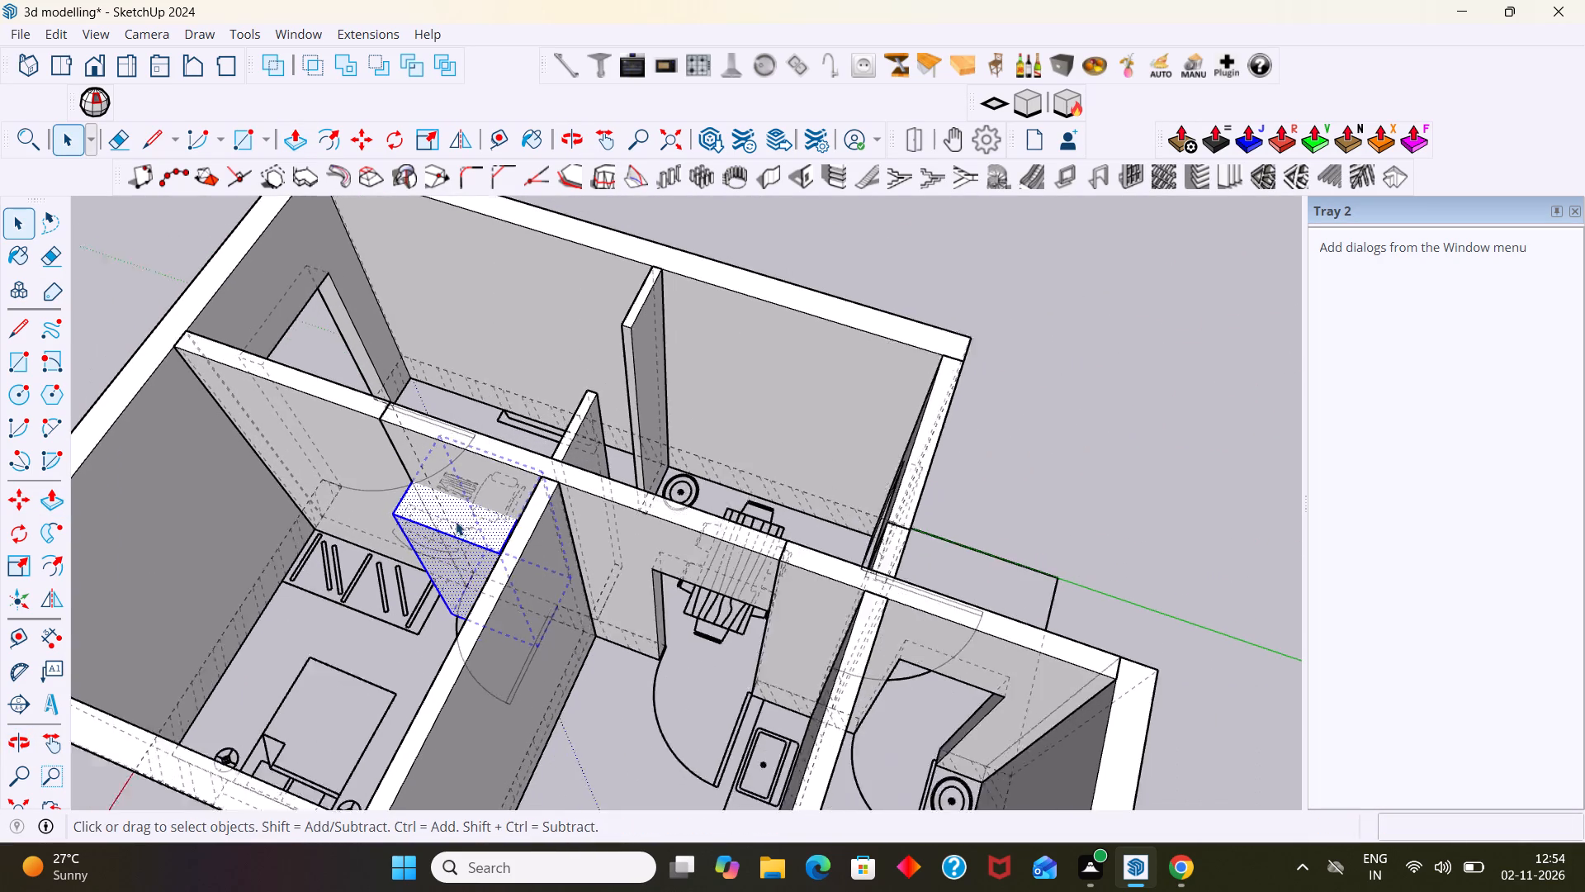
scroll(456, 521, down, 1)
middle_drag(466, 510, 53, 545)
right_click(604, 322)
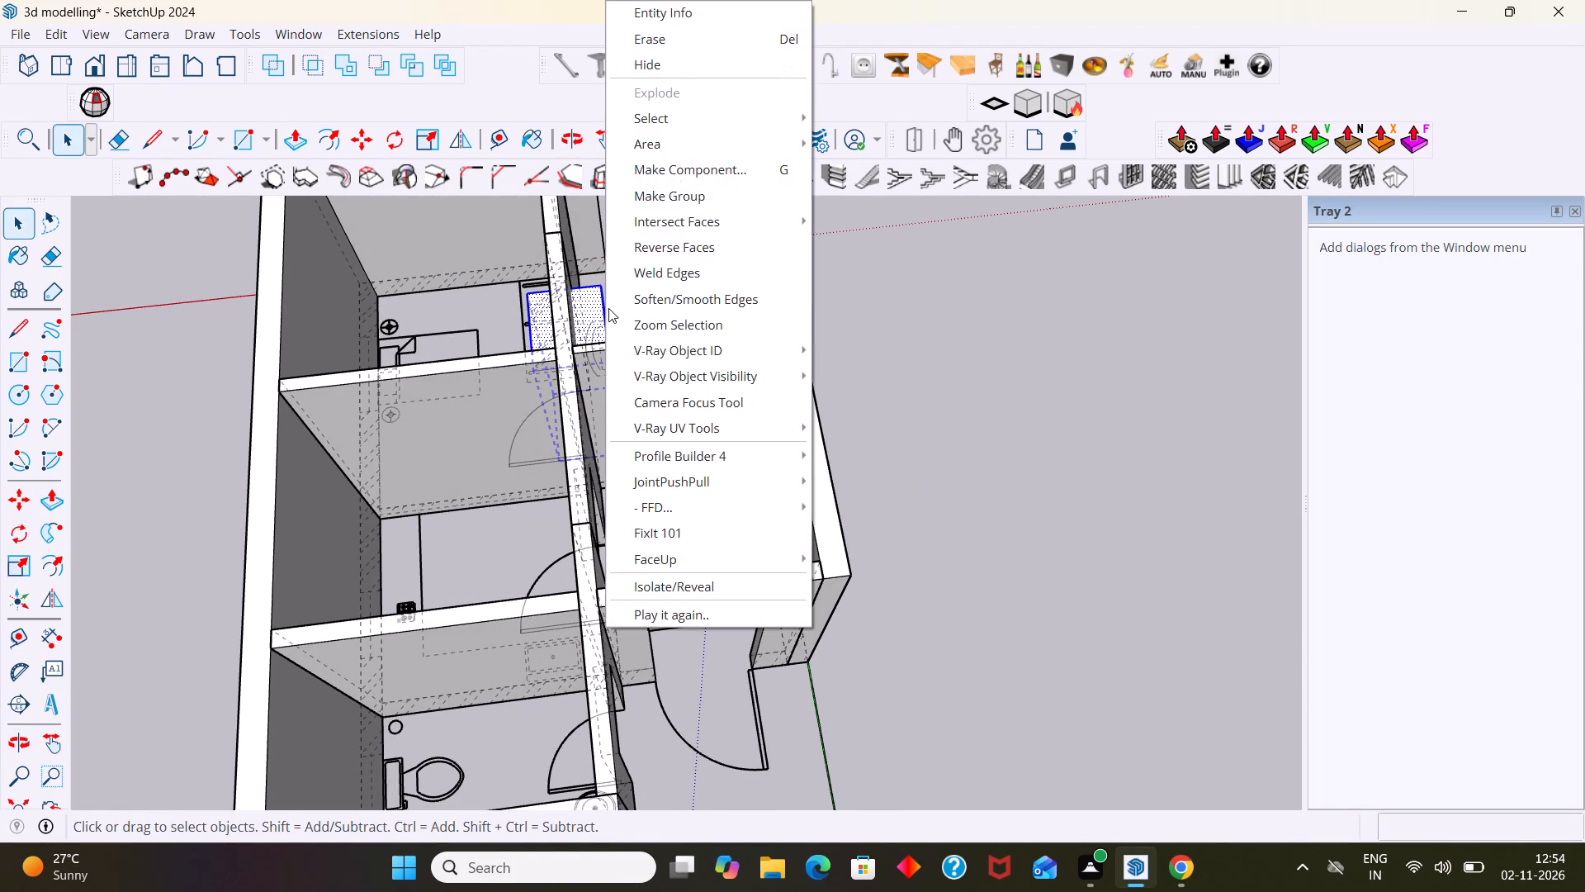
click(671, 192)
click(924, 307)
Turn off the display of back edges.
scroll(884, 301, down, 3)
middle_drag(818, 338, 589, 354)
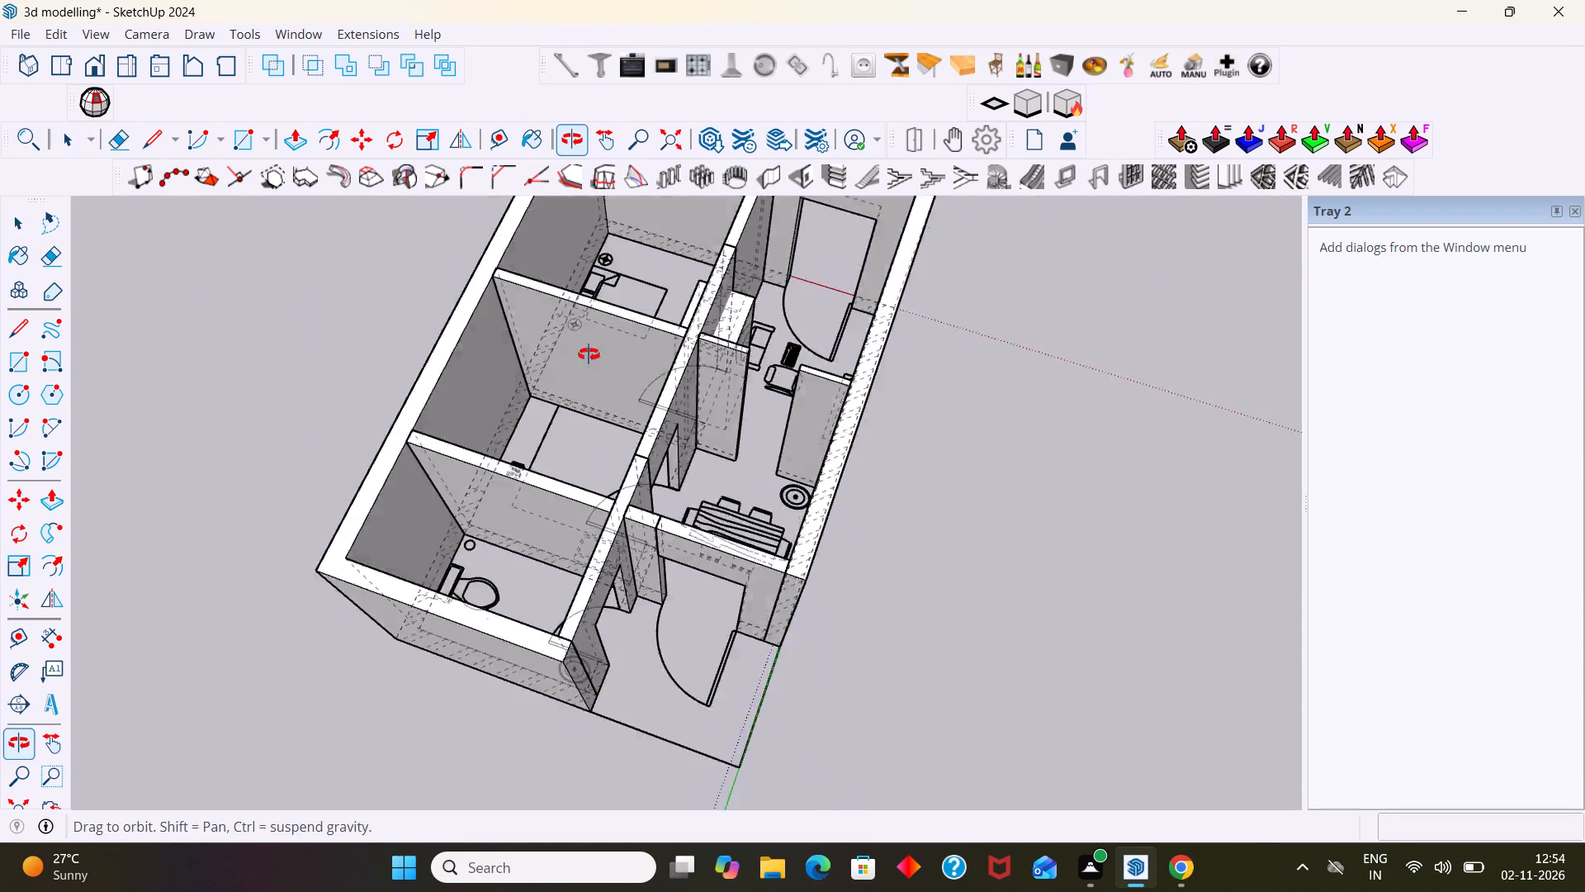
middle_drag(589, 354, 499, 358)
scroll(759, 345, up, 1)
key(k)
Subtract the doorway box from the extended dining-side wall to cut the bedroom door opening.
middle_drag(736, 328, 644, 316)
scroll(678, 320, down, 2)
middle_drag(693, 321, 394, 317)
scroll(482, 350, up, 11)
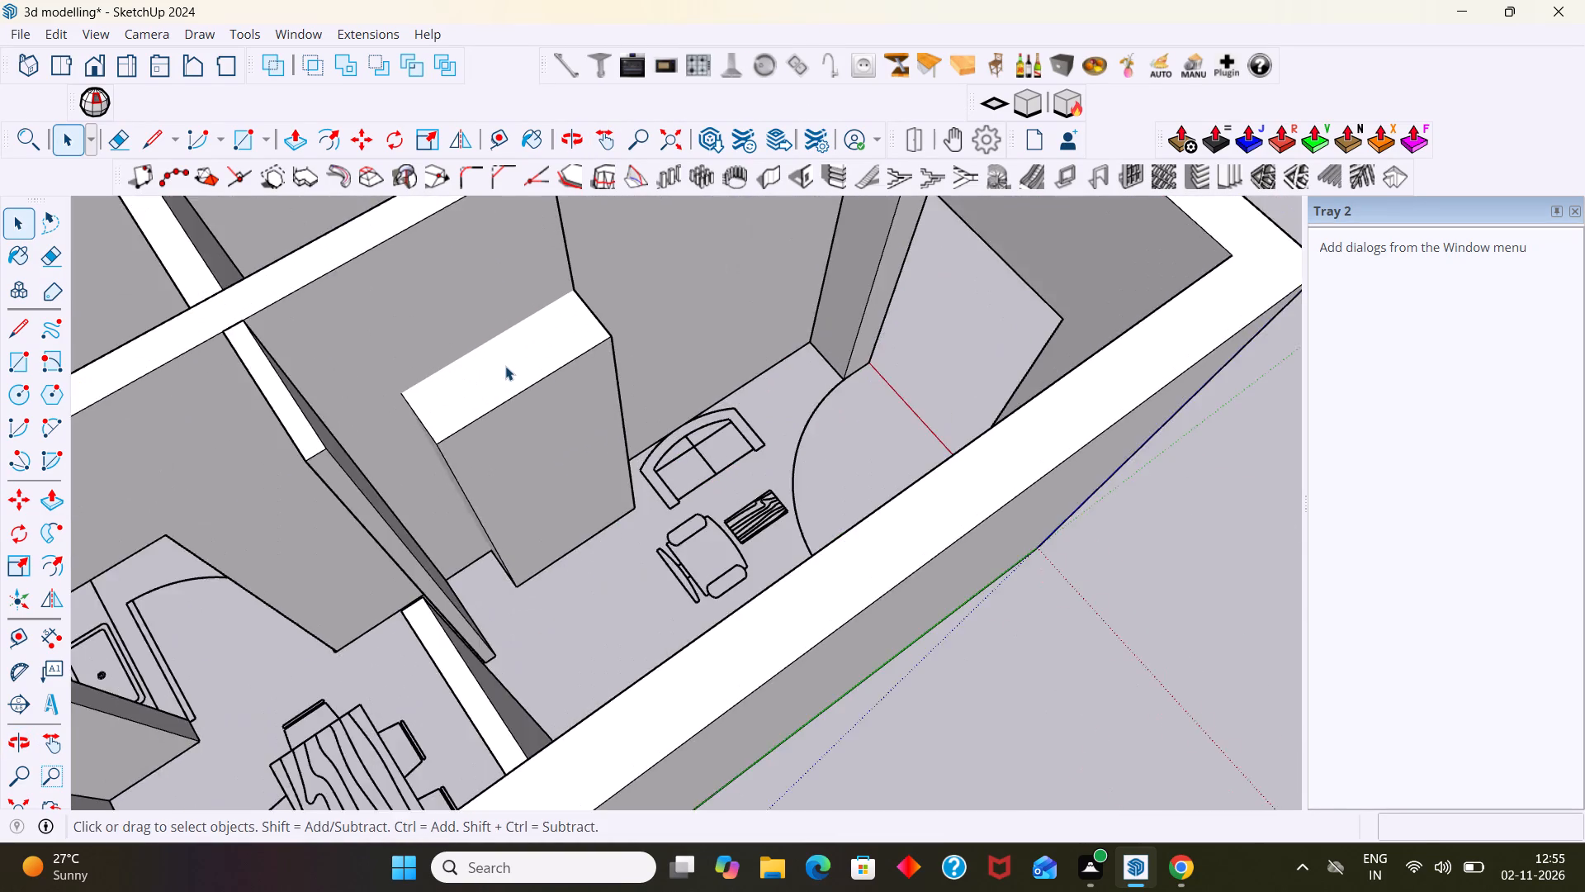
scroll(505, 366, up, 3)
click(386, 72)
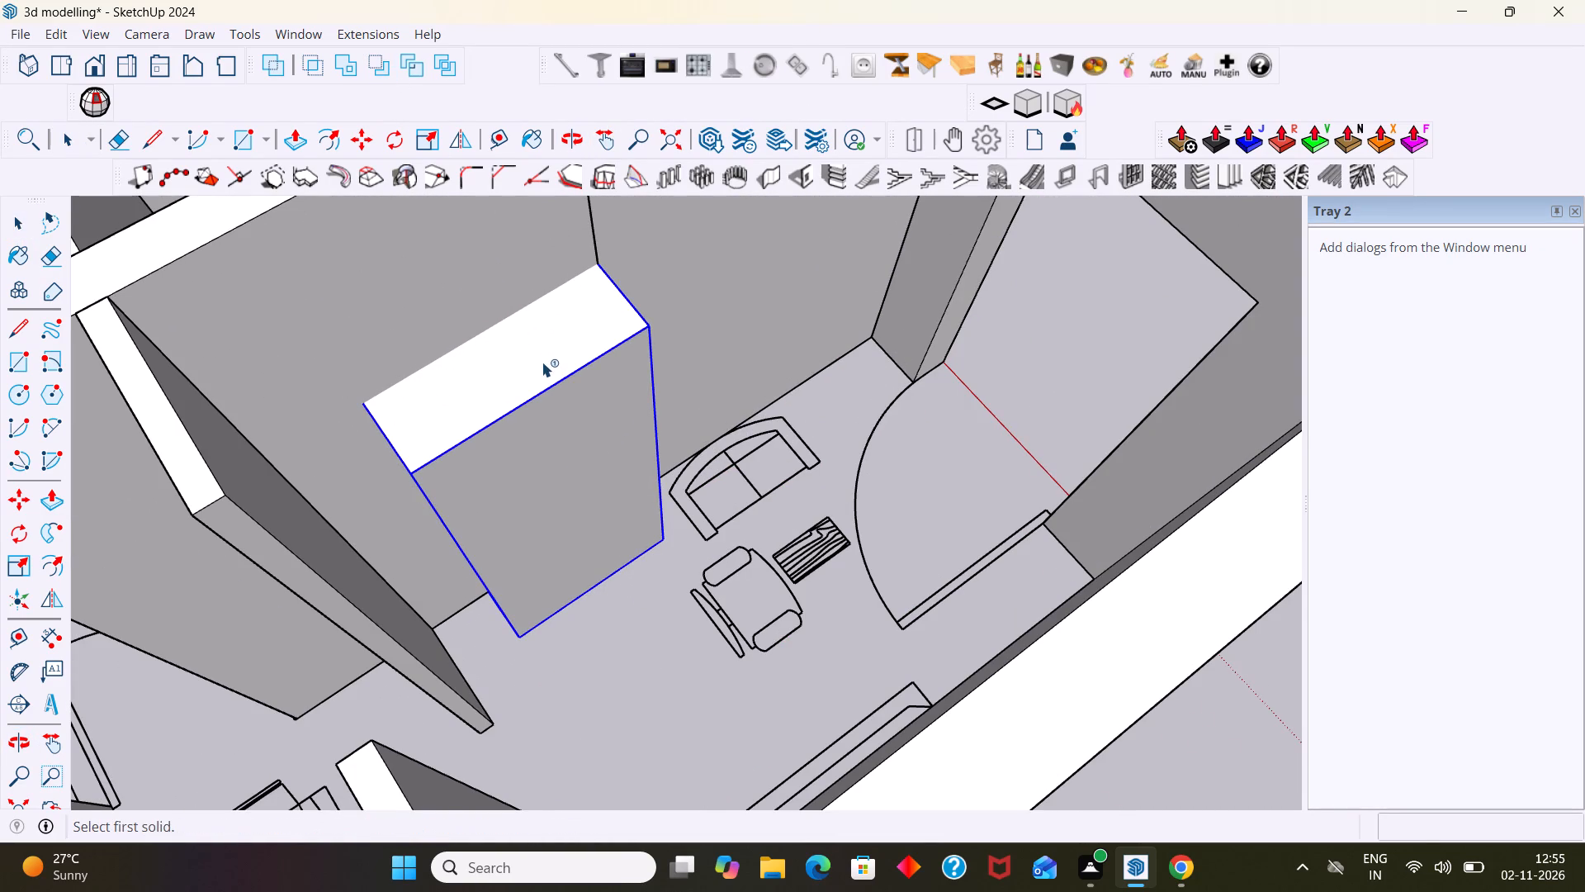
click(540, 365)
click(489, 287)
scroll(489, 287, down, 8)
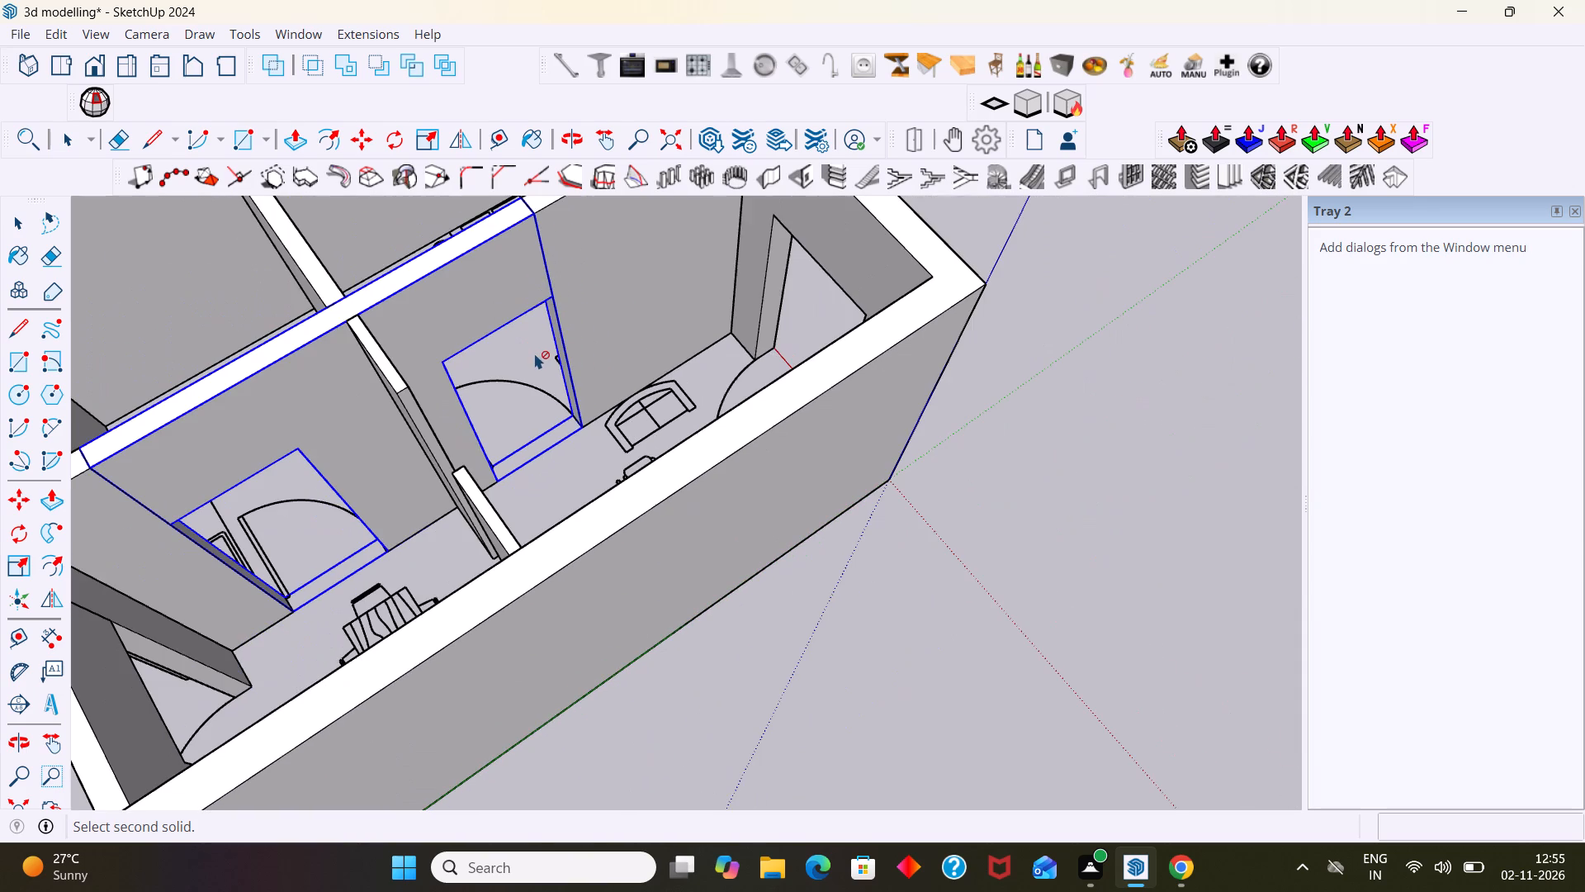
key(space)
click(1078, 351)
Examine the bedroom doorway and the other door openings and walls from several sides of the house.
scroll(878, 341, down, 2)
middle_drag(835, 358, 603, 326)
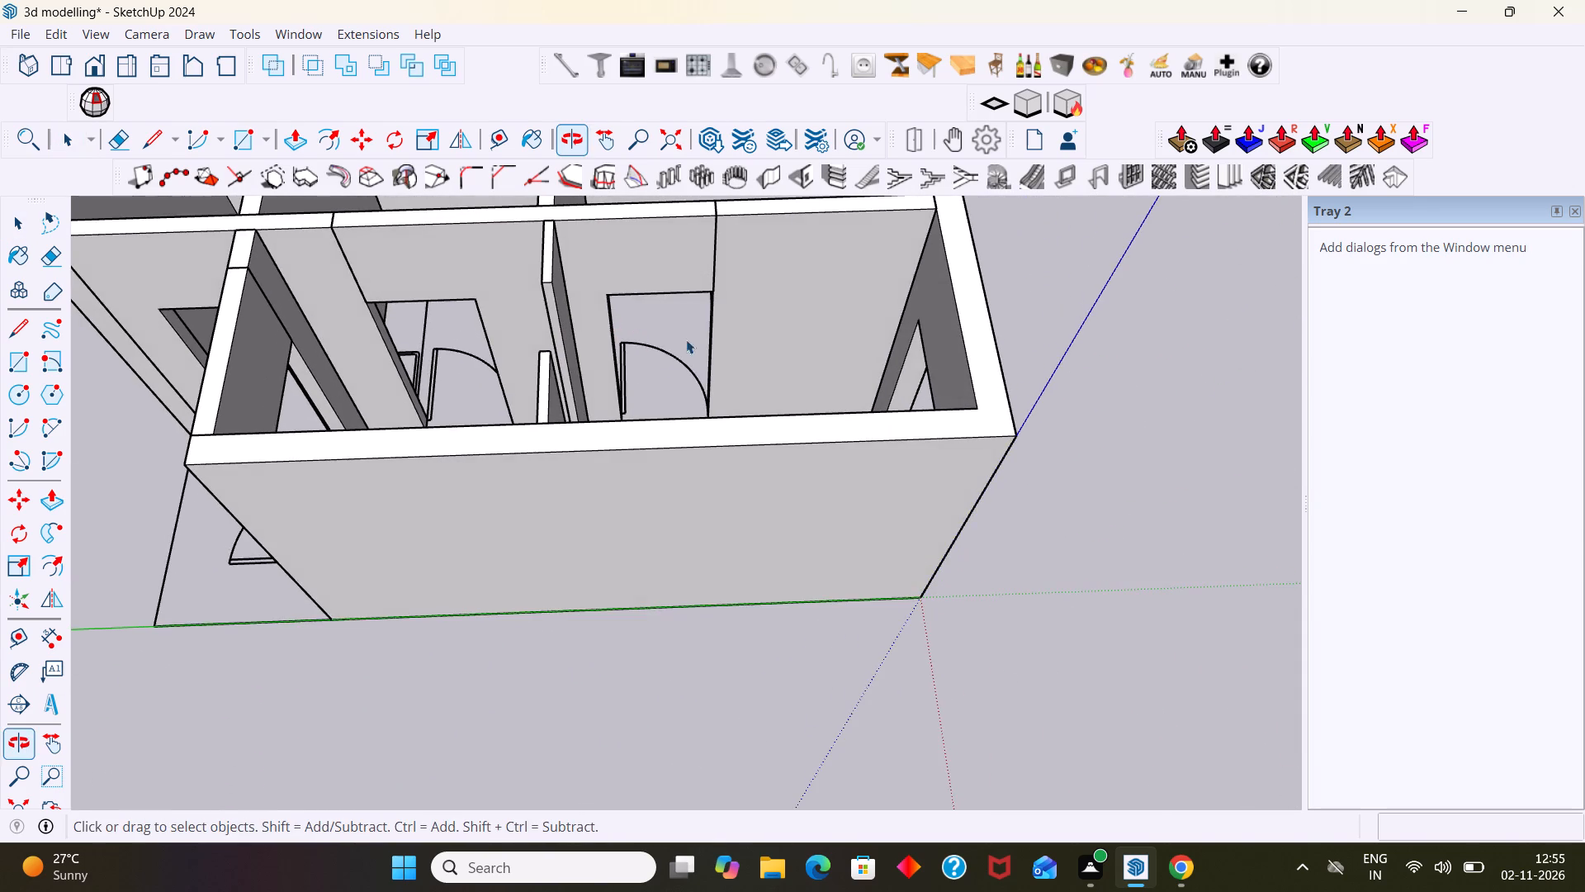
shift+middle_drag(736, 334, 390, 397)
scroll(385, 403, down, 4)
middle_drag(476, 412, 551, 385)
scroll(345, 391, up, 3)
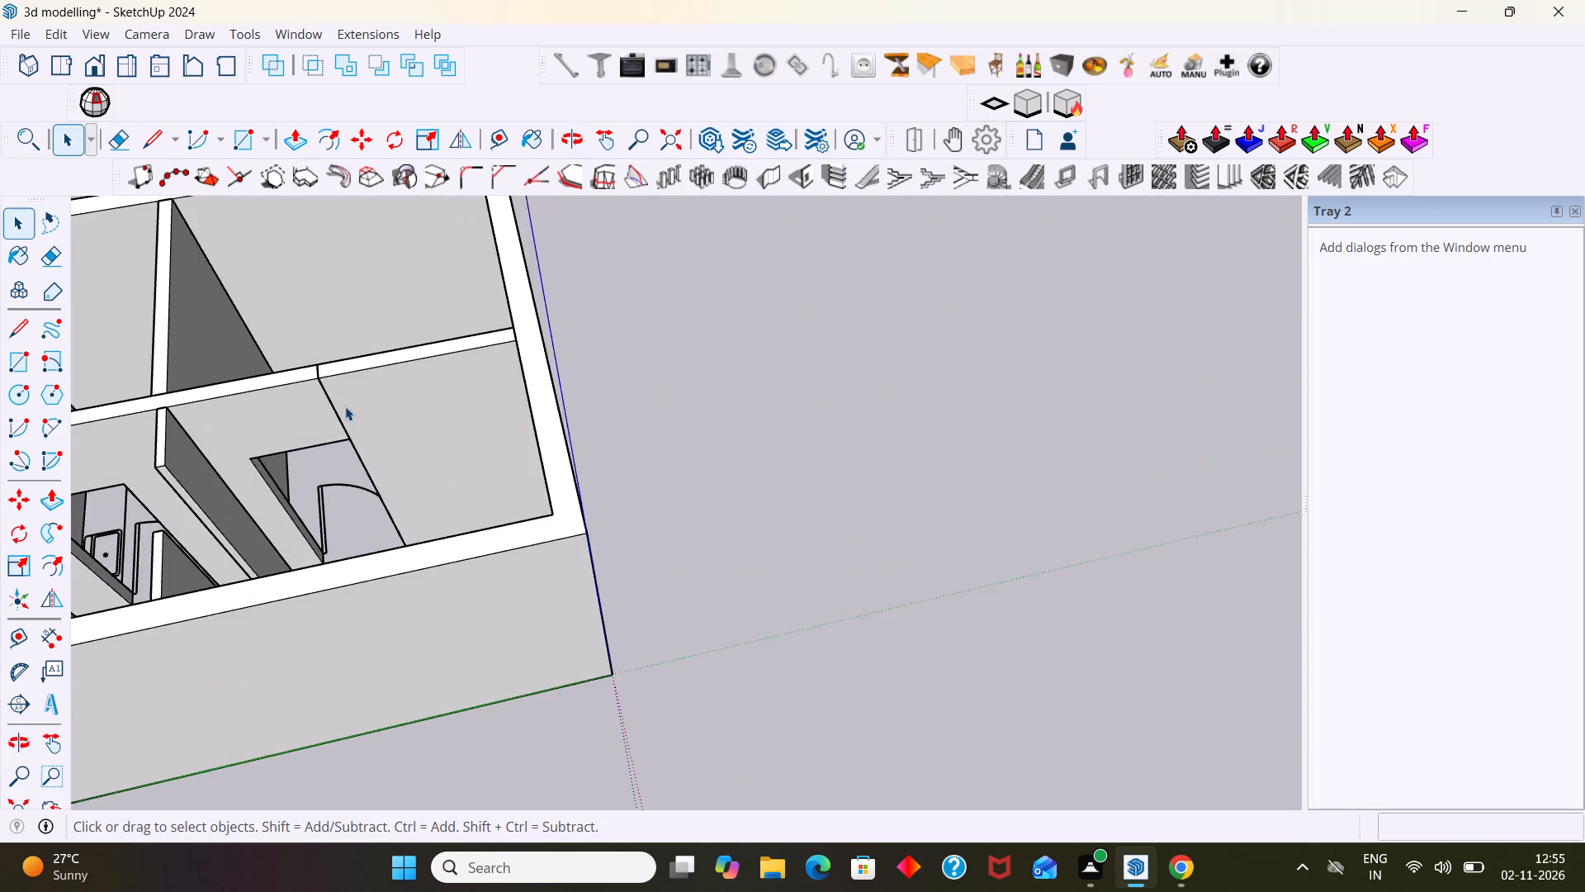
shift+middle_drag(345, 406, 586, 356)
scroll(377, 383, up, 1)
scroll(367, 391, down, 4)
middle_drag(347, 453, 511, 458)
middle_drag(447, 457, 627, 377)
scroll(584, 389, down, 2)
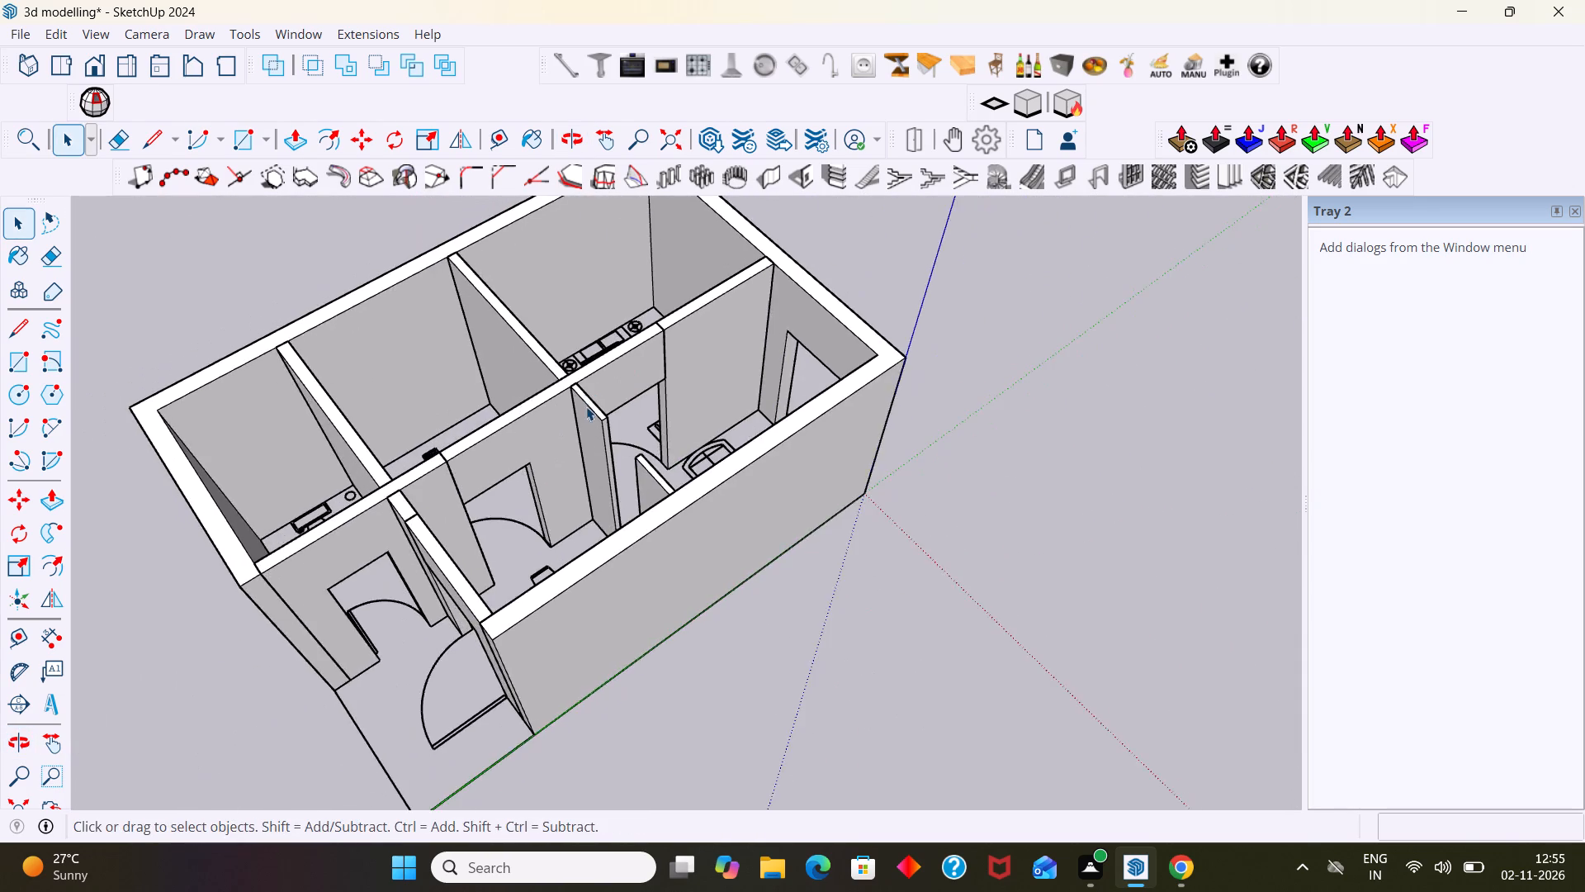
scroll(586, 406, down, 3)
middle_drag(600, 447, 965, 452)
scroll(628, 514, up, 9)
scroll(626, 518, down, 2)
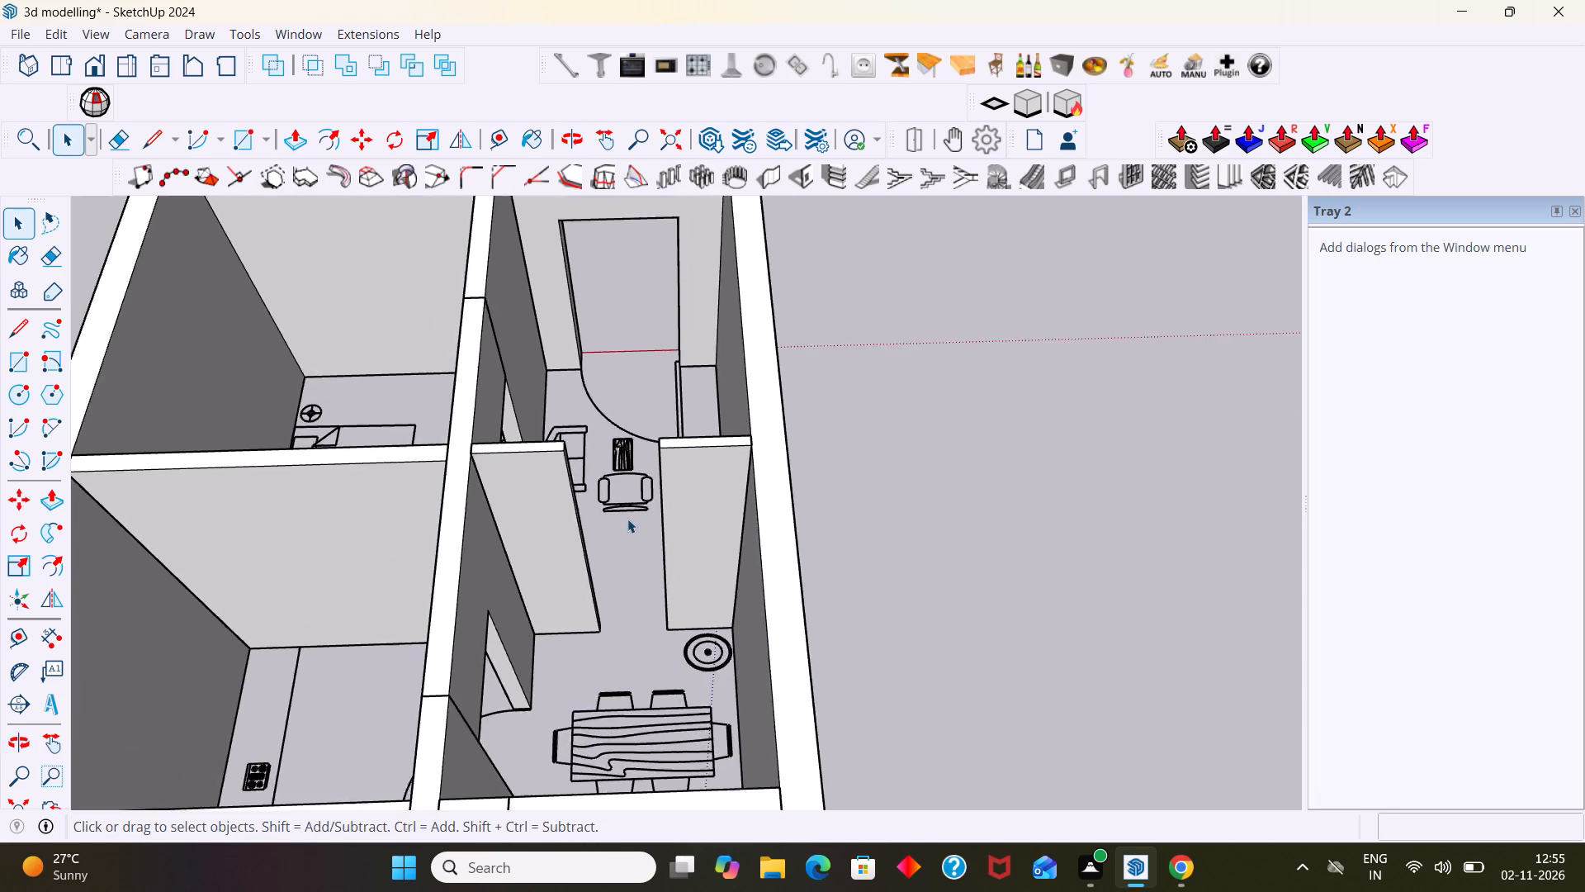
Examine the interior walls and door openings of the whole house from above and from several sides, ending at the toilet's outer wall.
scroll(627, 519, down, 5)
scroll(641, 518, up, 13)
scroll(638, 512, down, 2)
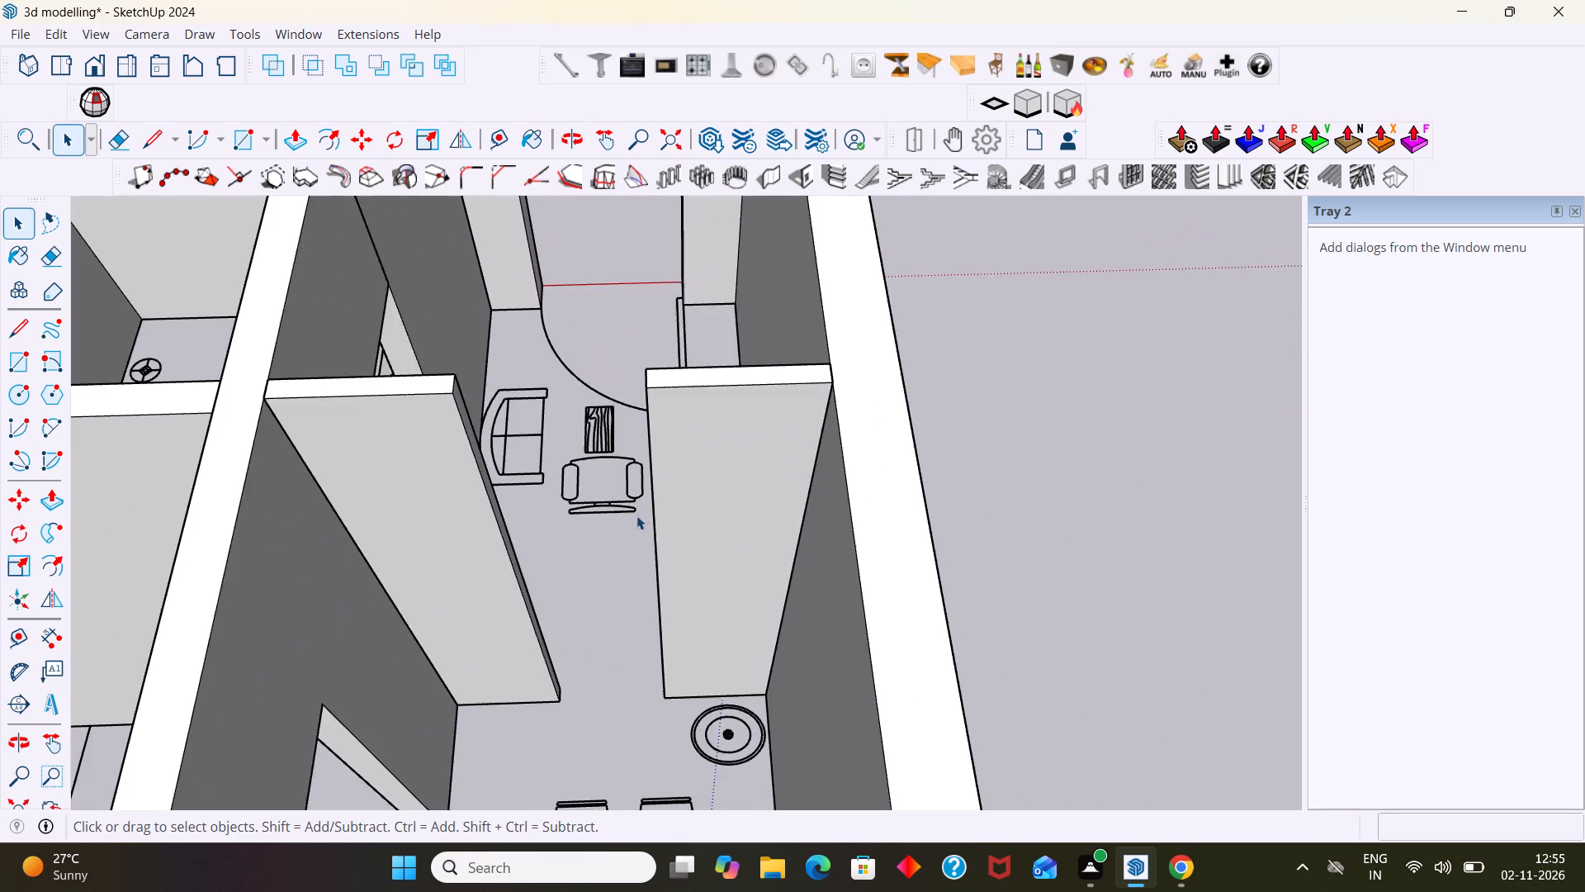
scroll(636, 515, down, 13)
middle_drag(632, 504, 410, 504)
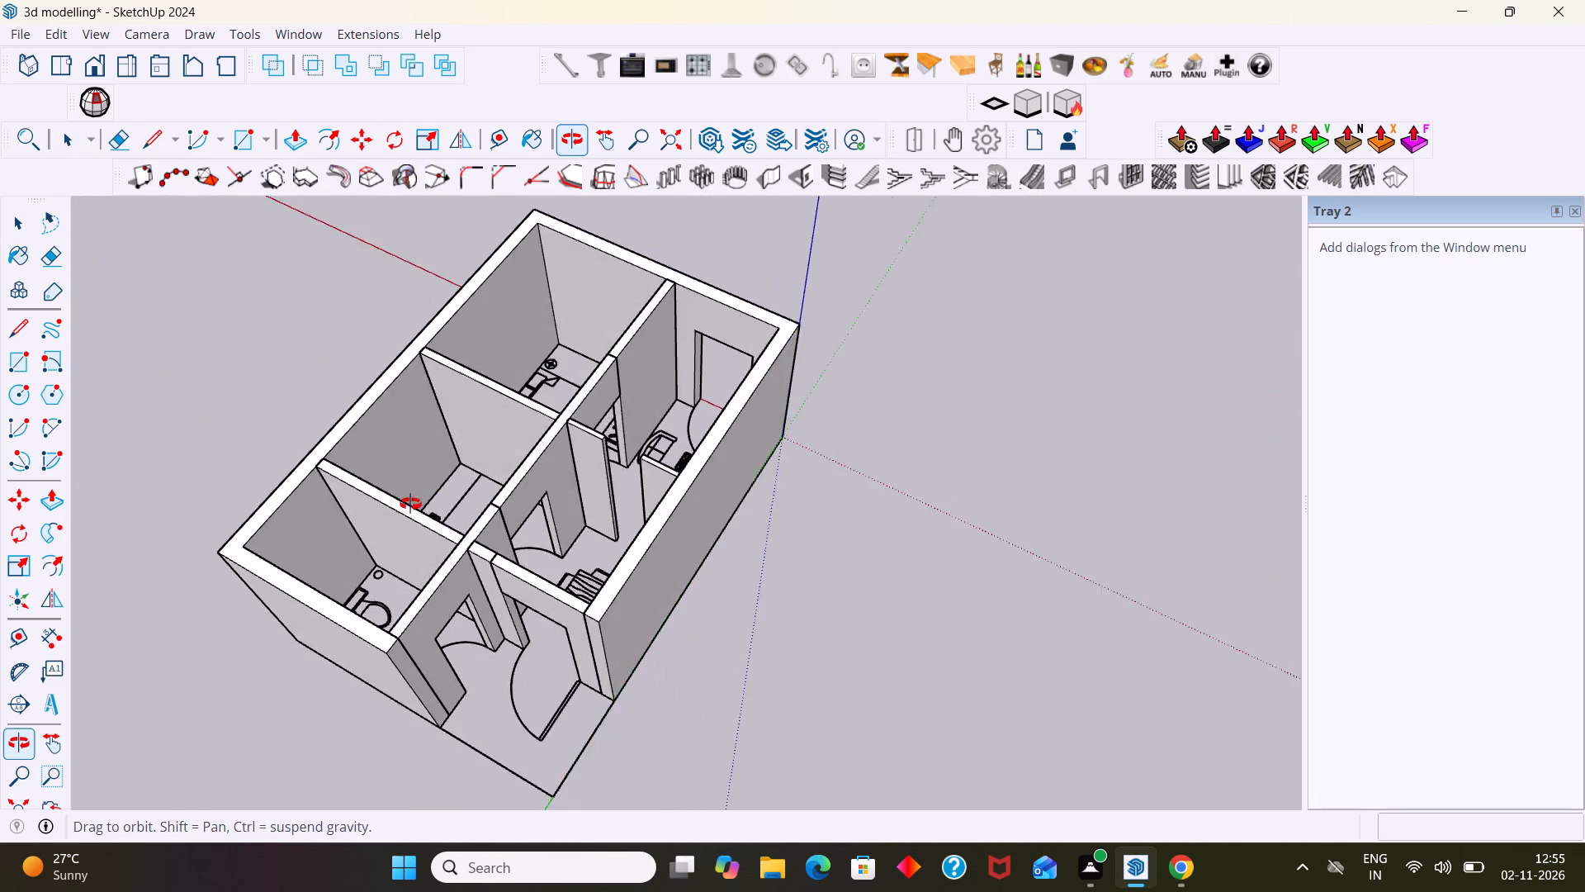
middle_drag(410, 504, 740, 498)
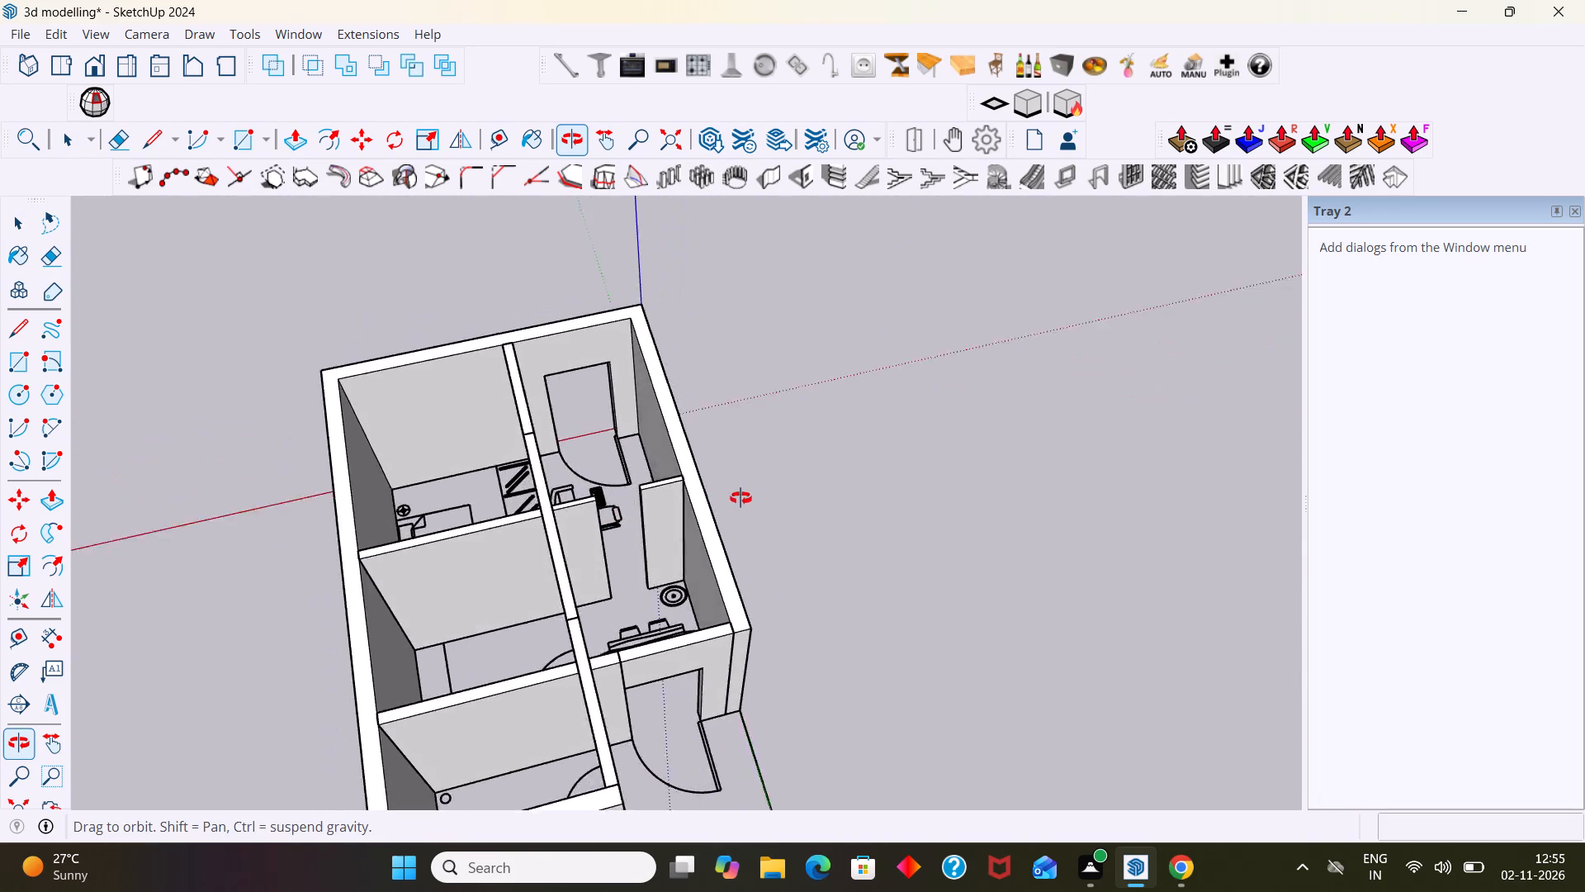
middle_drag(740, 498, 960, 469)
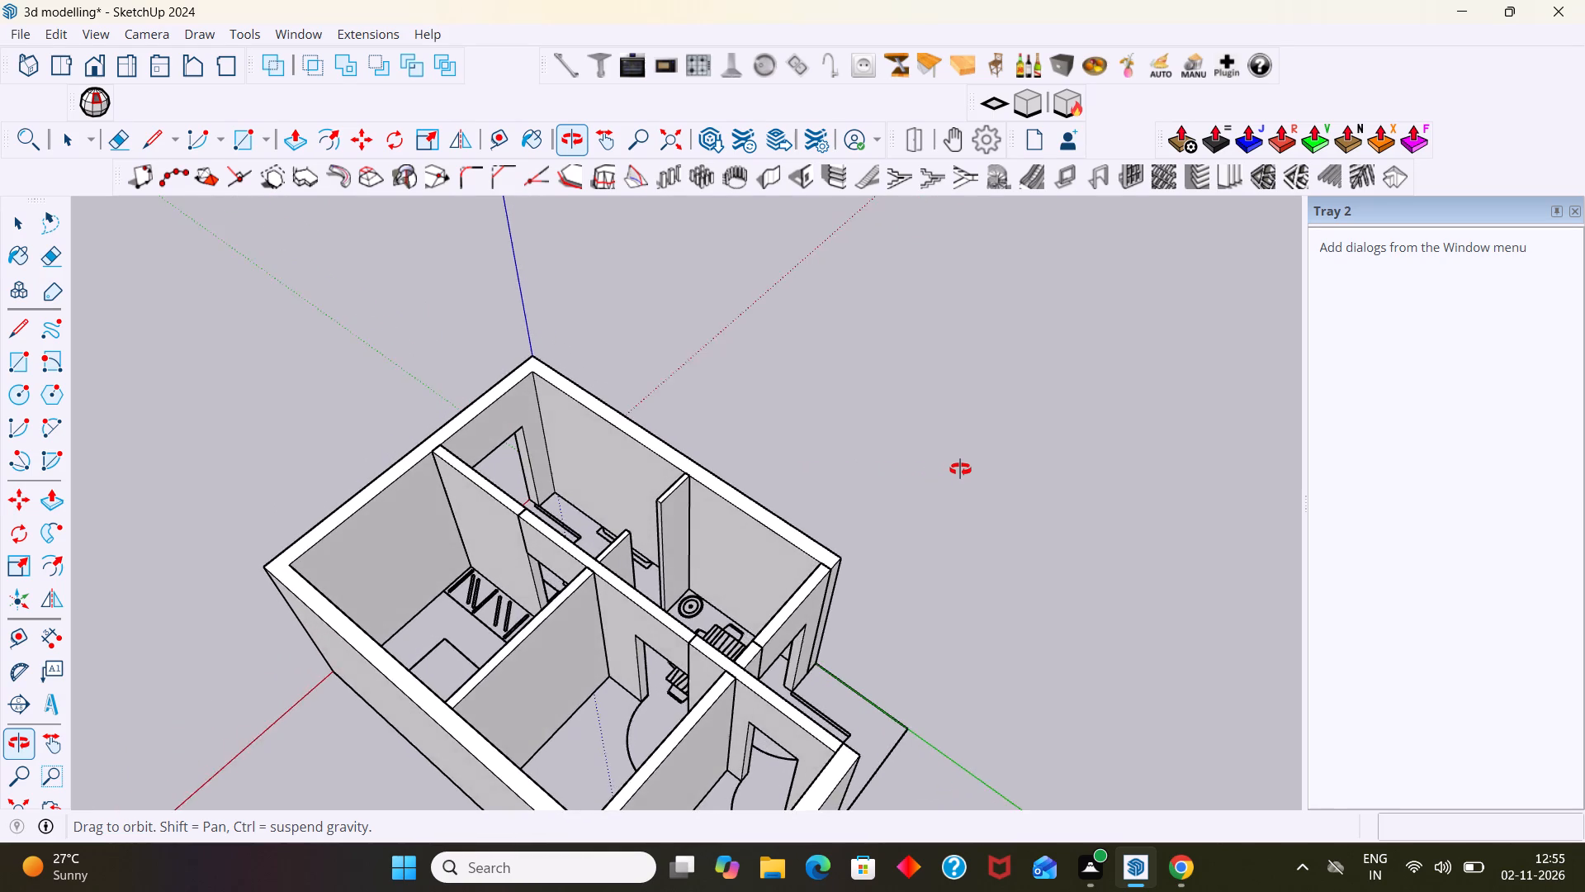
middle_drag(960, 469, 1043, 448)
scroll(674, 473, up, 9)
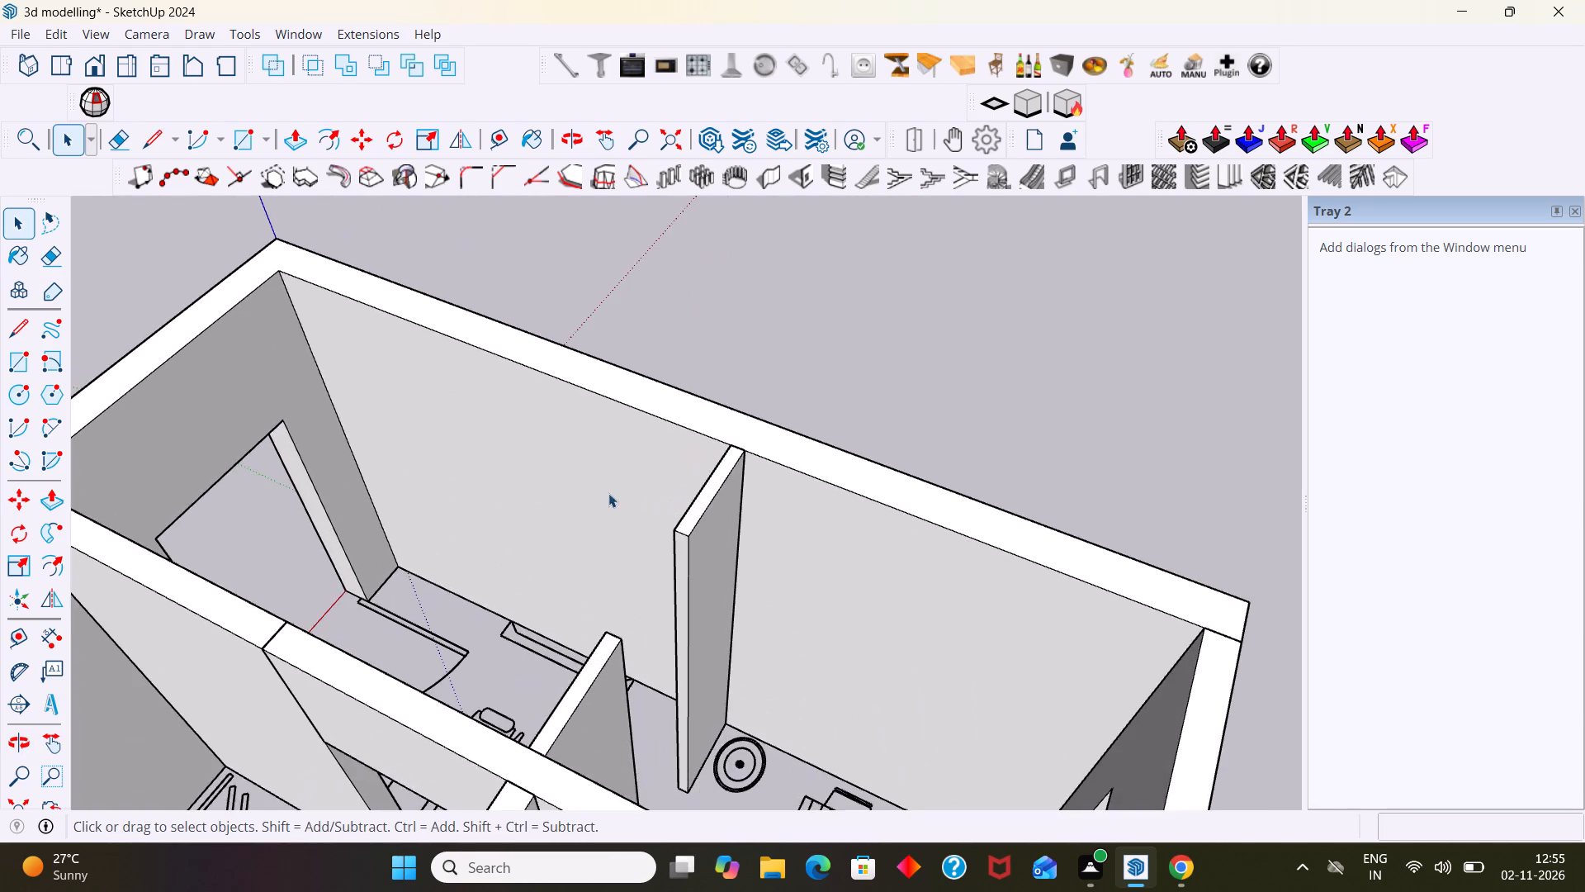
middle_drag(367, 474, 604, 450)
scroll(528, 447, up, 1)
scroll(528, 447, down, 6)
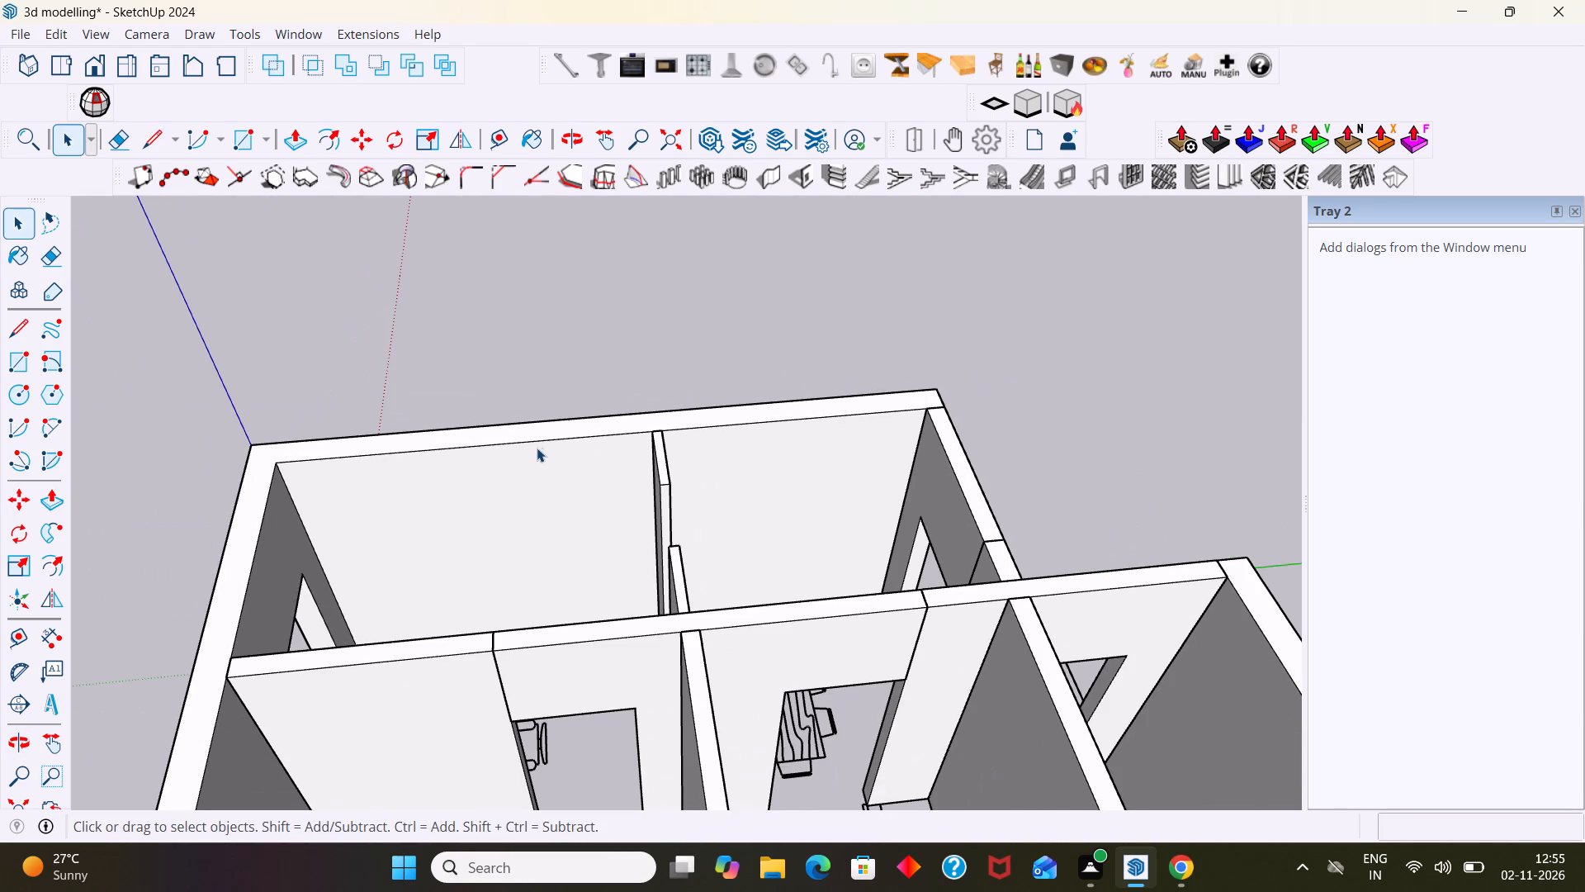
scroll(501, 465, down, 2)
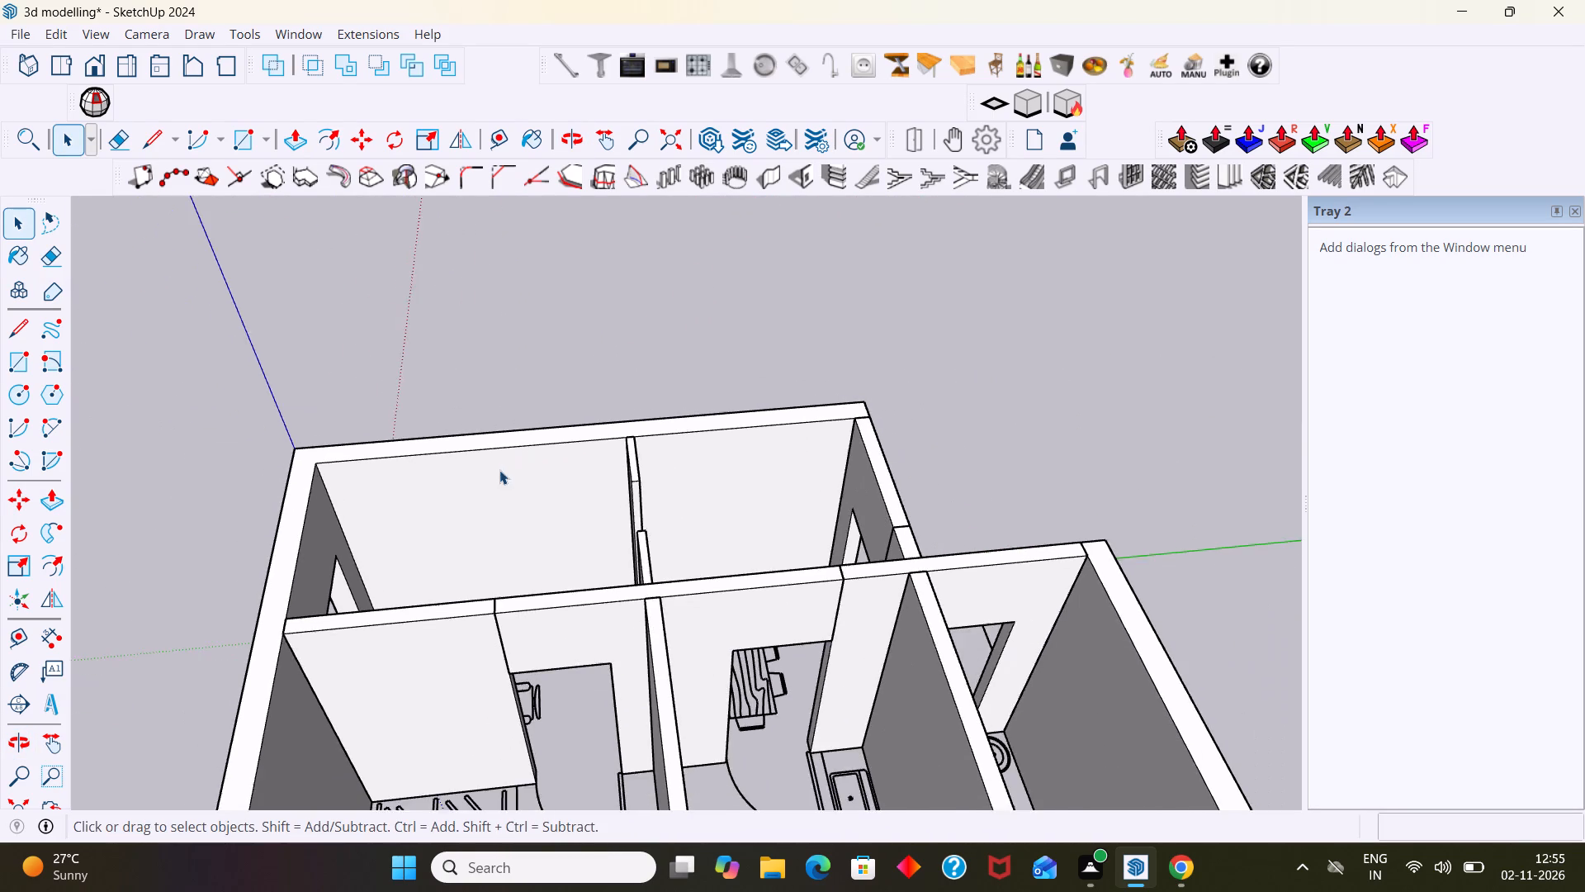
scroll(499, 470, down, 2)
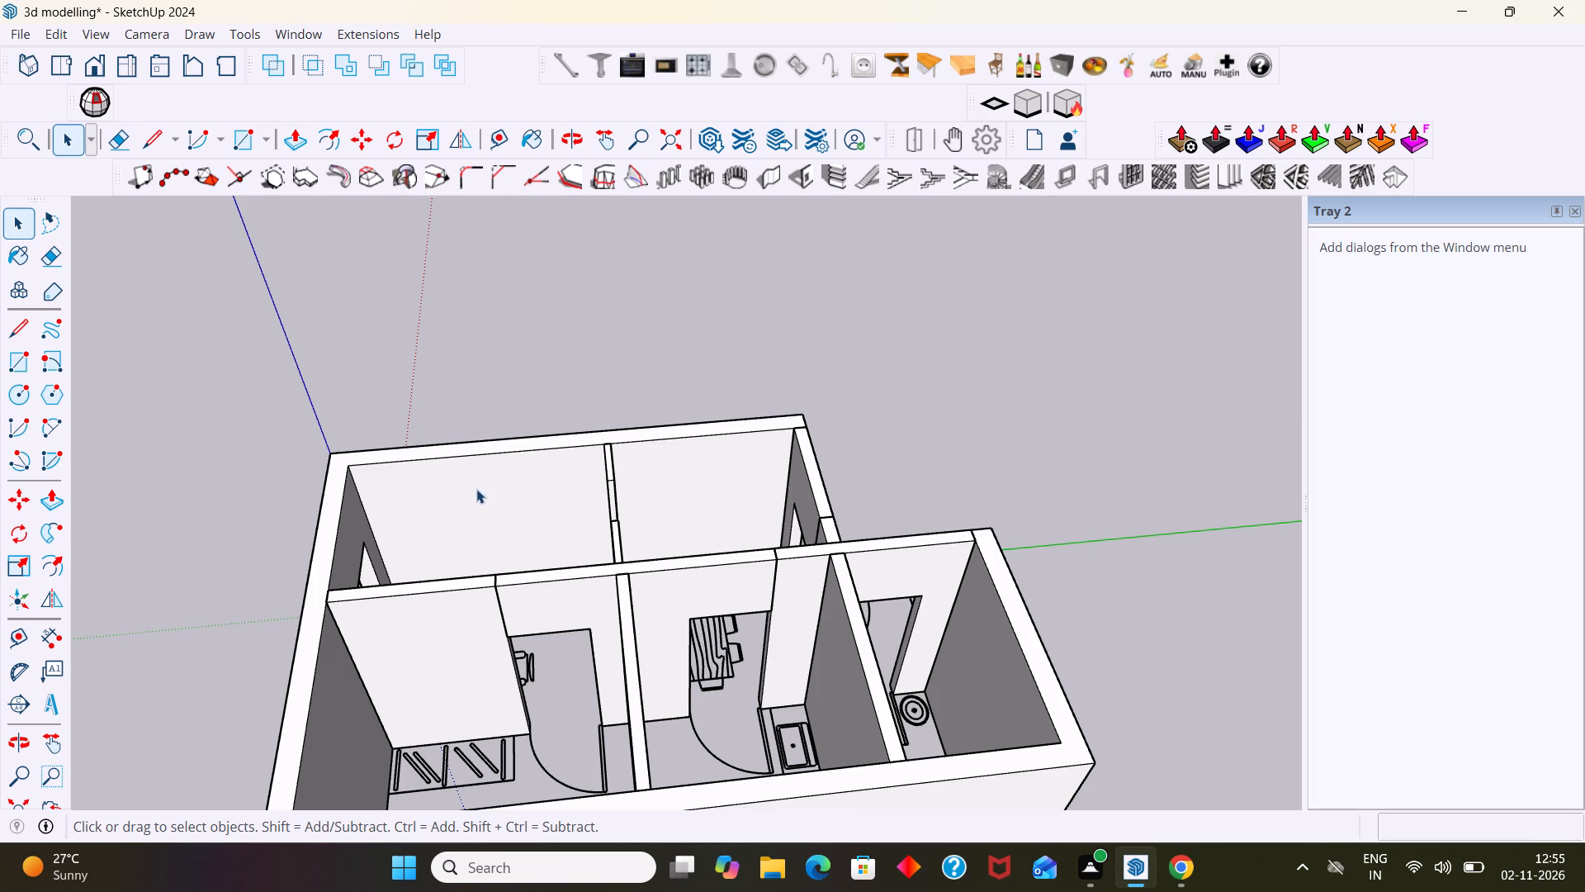
scroll(628, 499, up, 4)
middle_drag(627, 500, 386, 525)
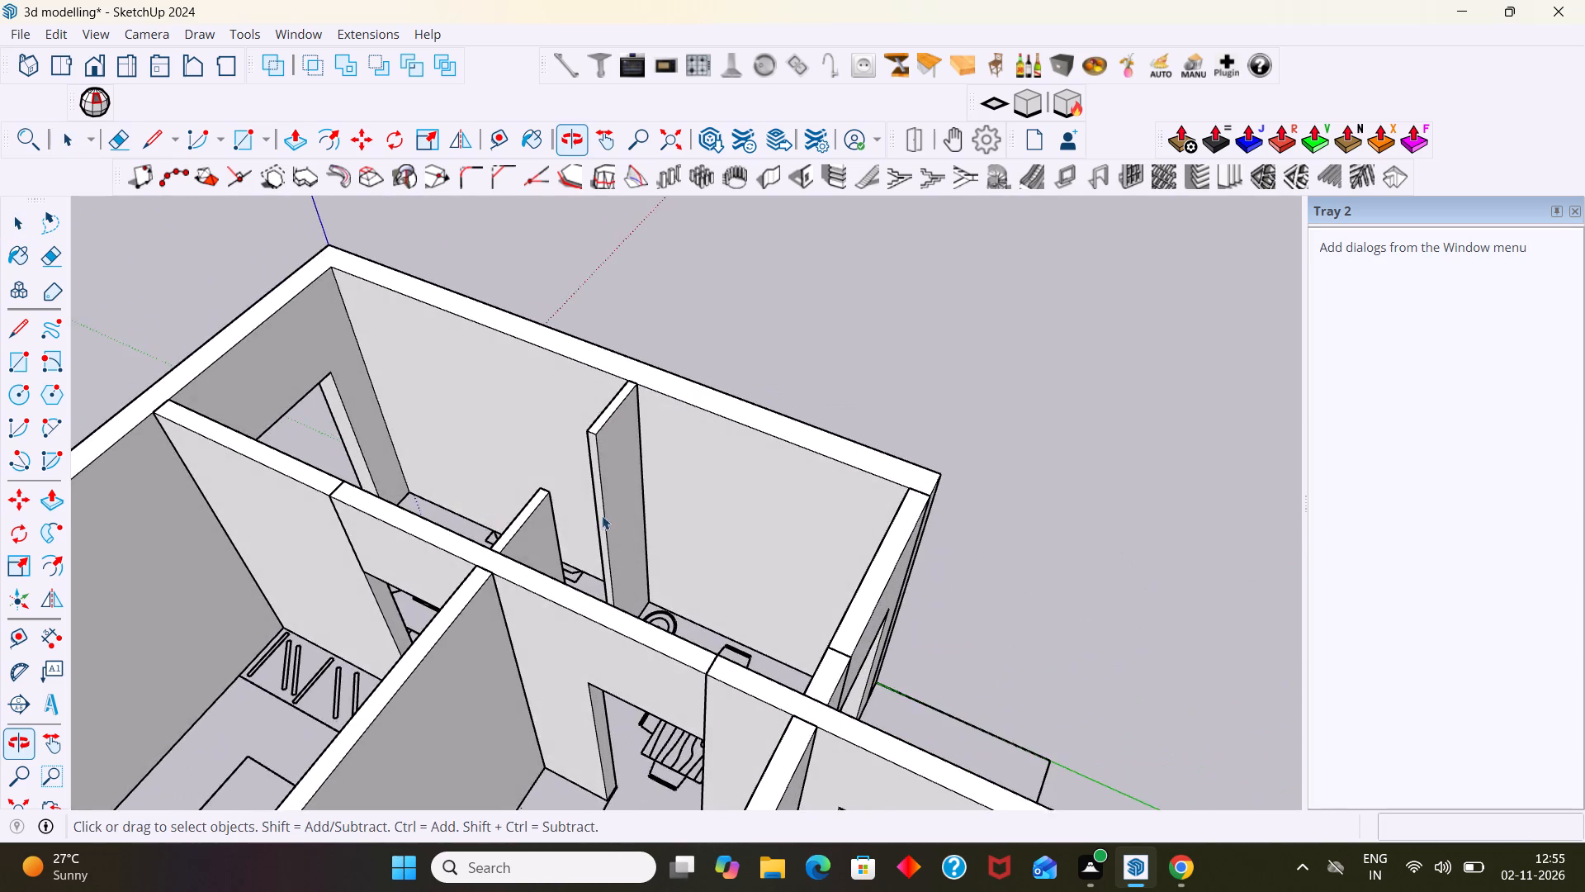
scroll(608, 517, down, 14)
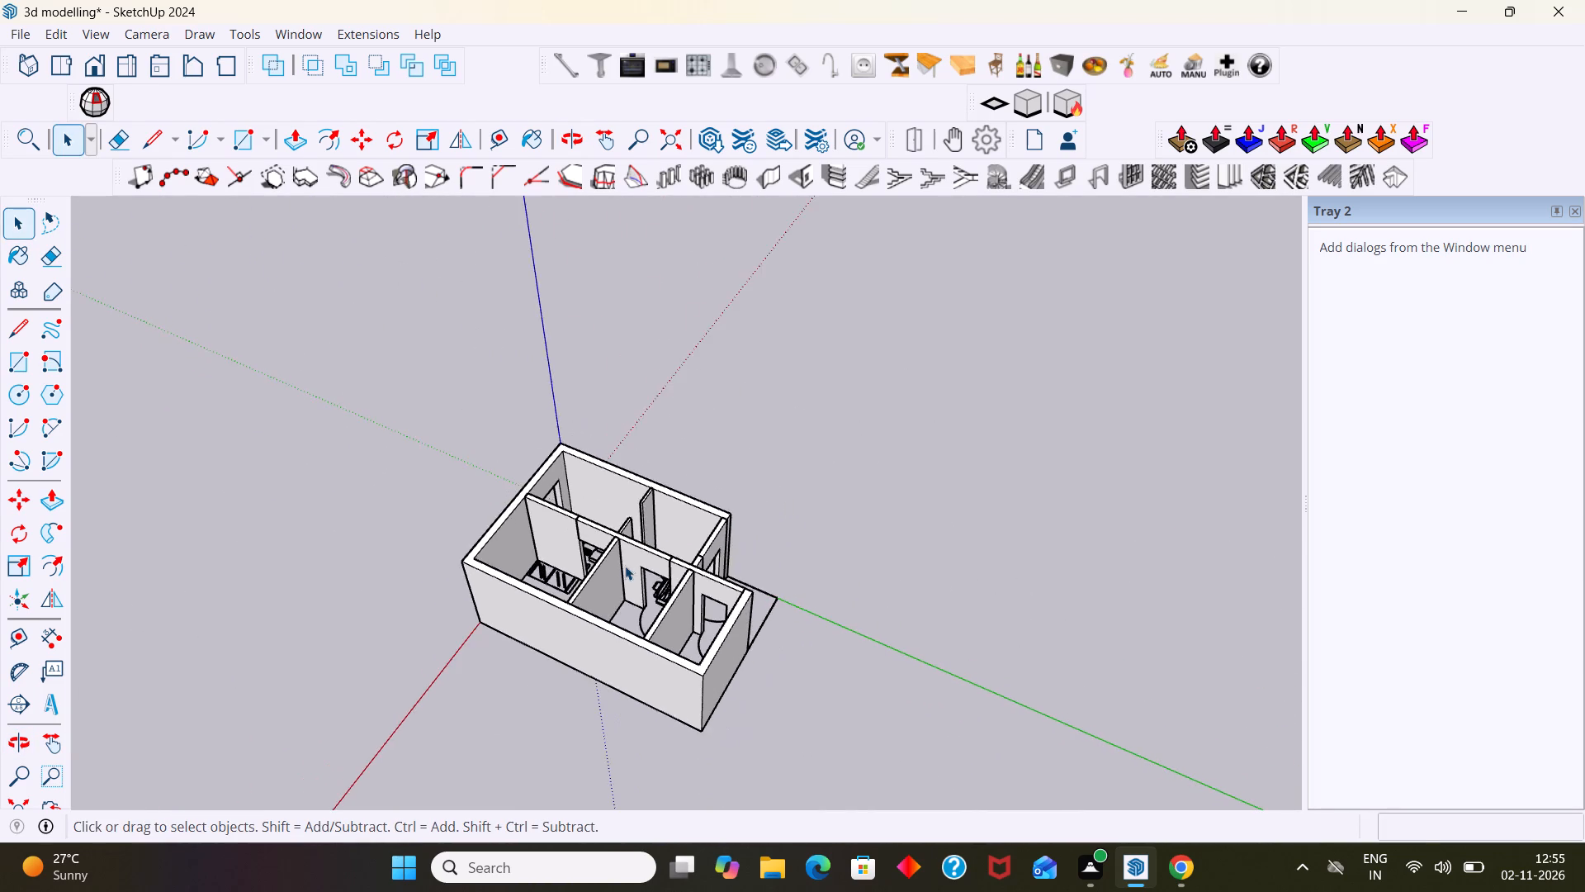
middle_drag(632, 581, 781, 586)
scroll(588, 597, up, 19)
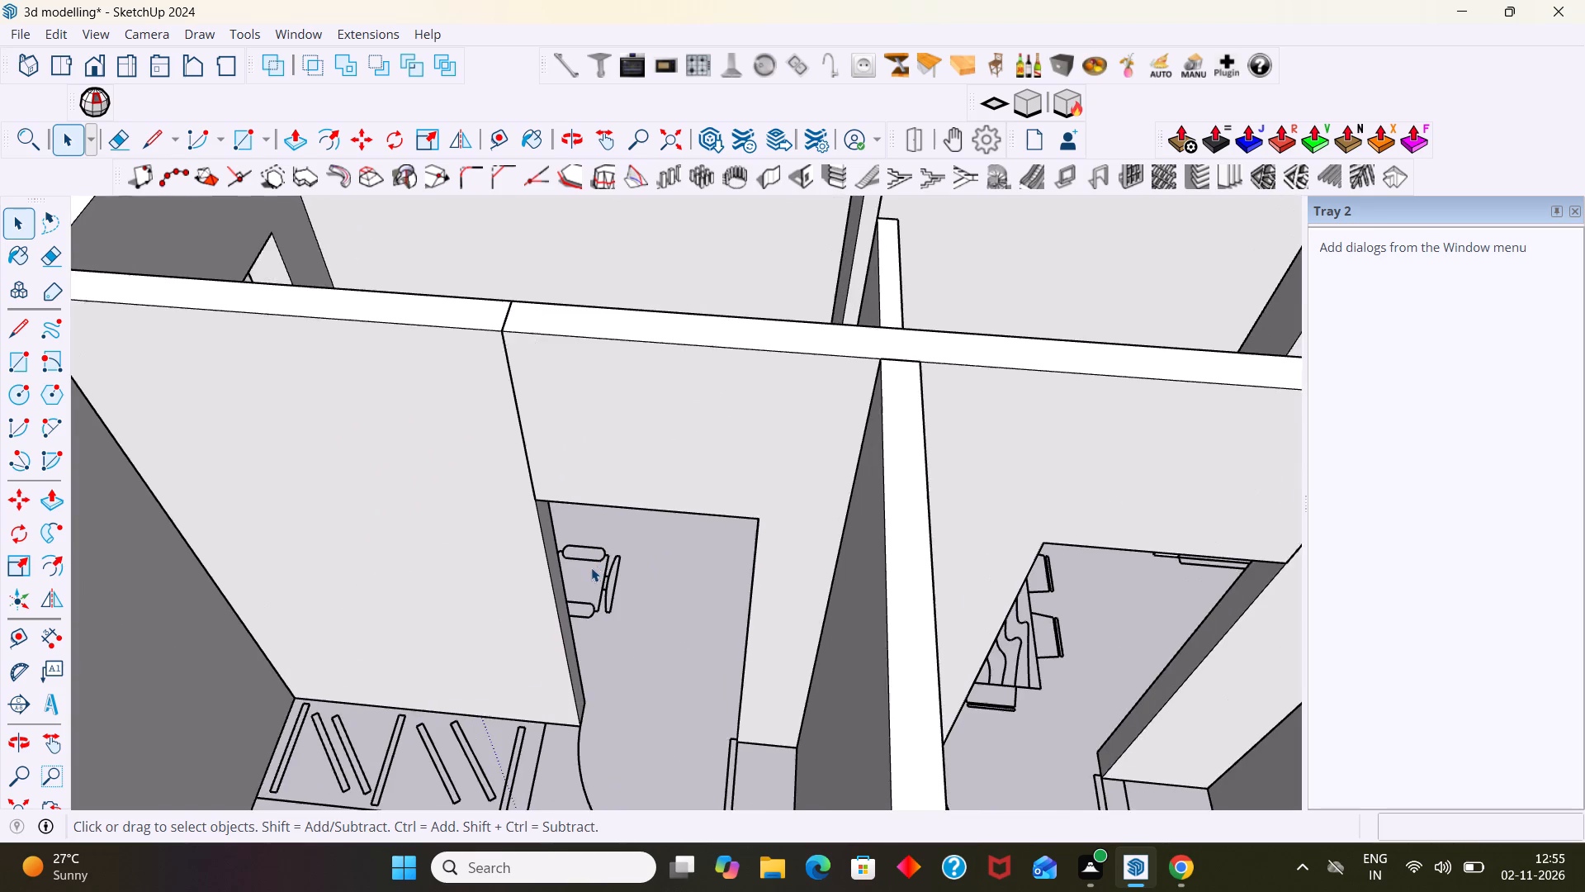
scroll(638, 566, down, 13)
middle_drag(641, 575, 754, 501)
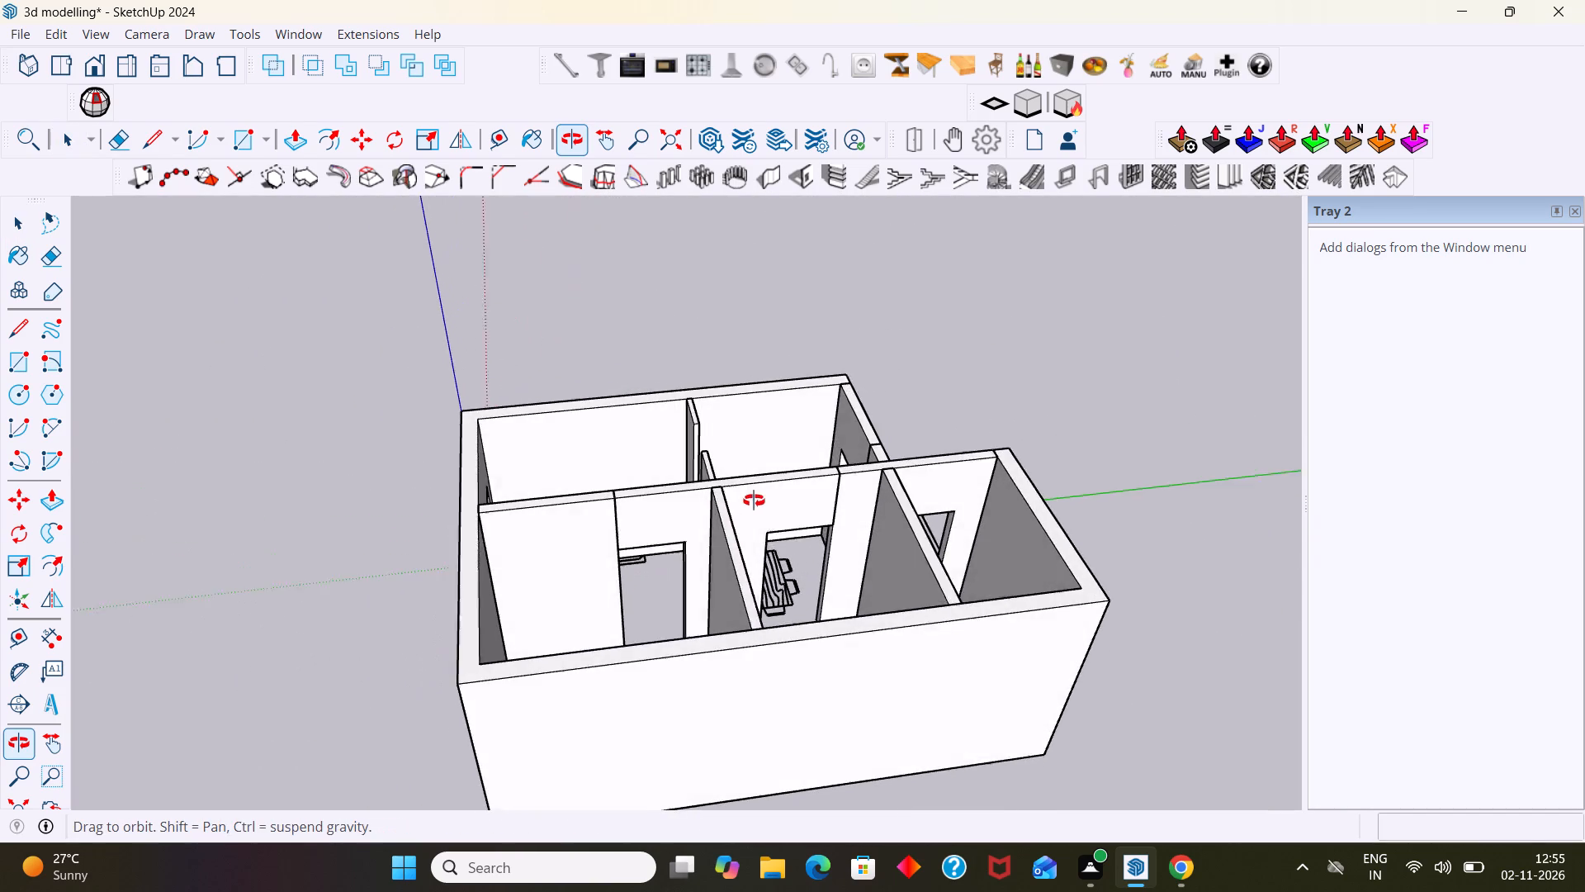
middle_drag(754, 501, 740, 507)
middle_drag(678, 552, 655, 576)
scroll(654, 577, up, 8)
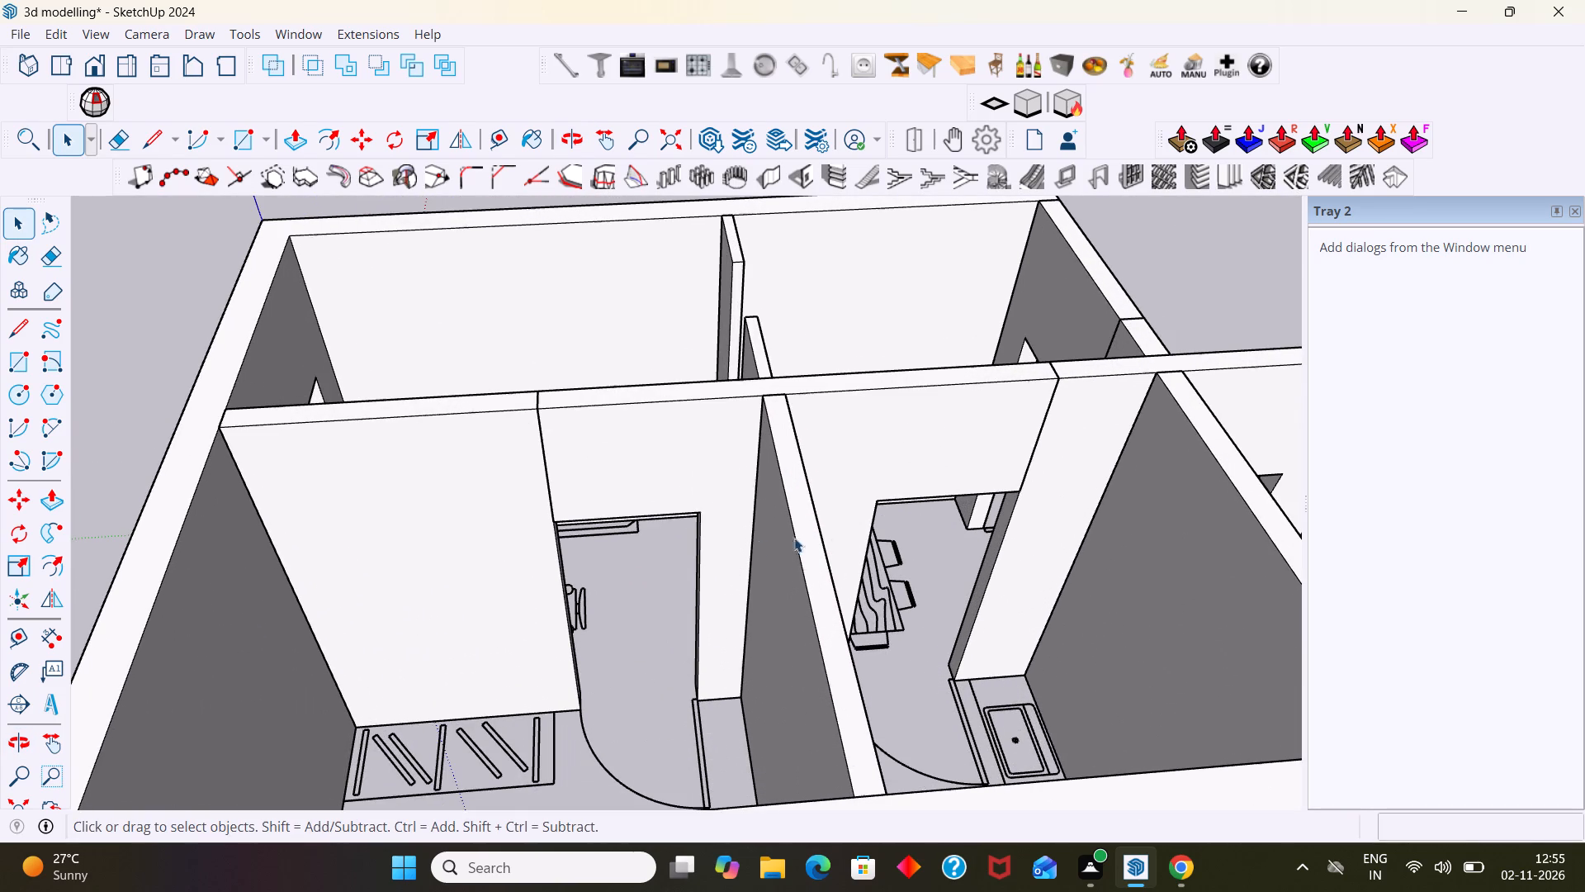
scroll(751, 567, down, 8)
shift+middle_drag(859, 548, 516, 539)
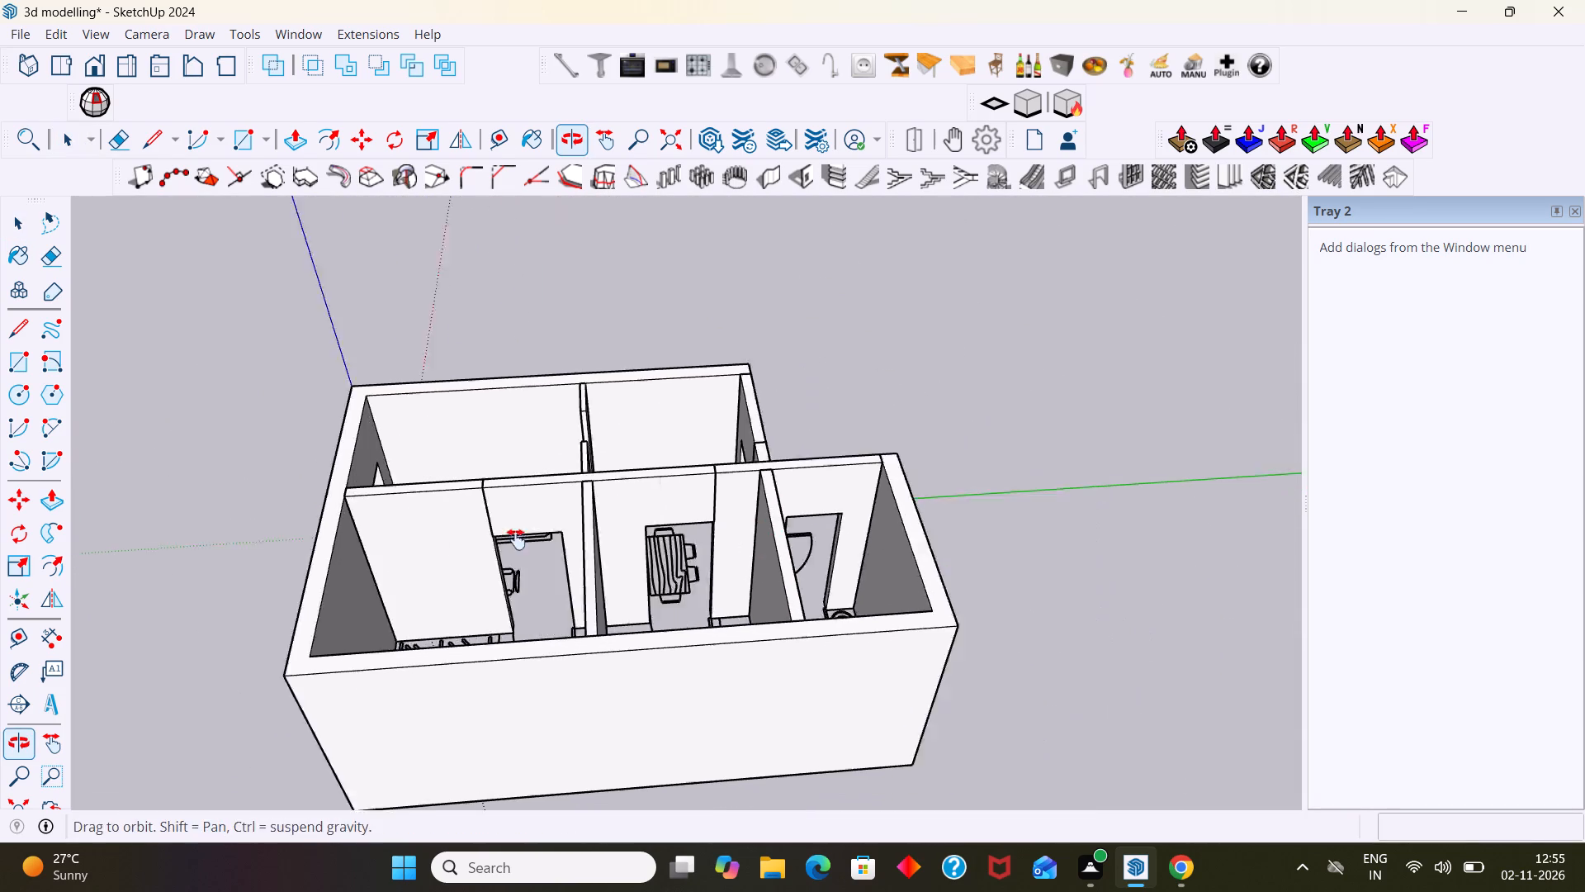
shift+middle_drag(516, 539, 481, 539)
scroll(712, 533, up, 3)
middle_drag(636, 549, 405, 553)
scroll(625, 482, down, 6)
middle_drag(564, 412, 246, 448)
scroll(548, 426, up, 4)
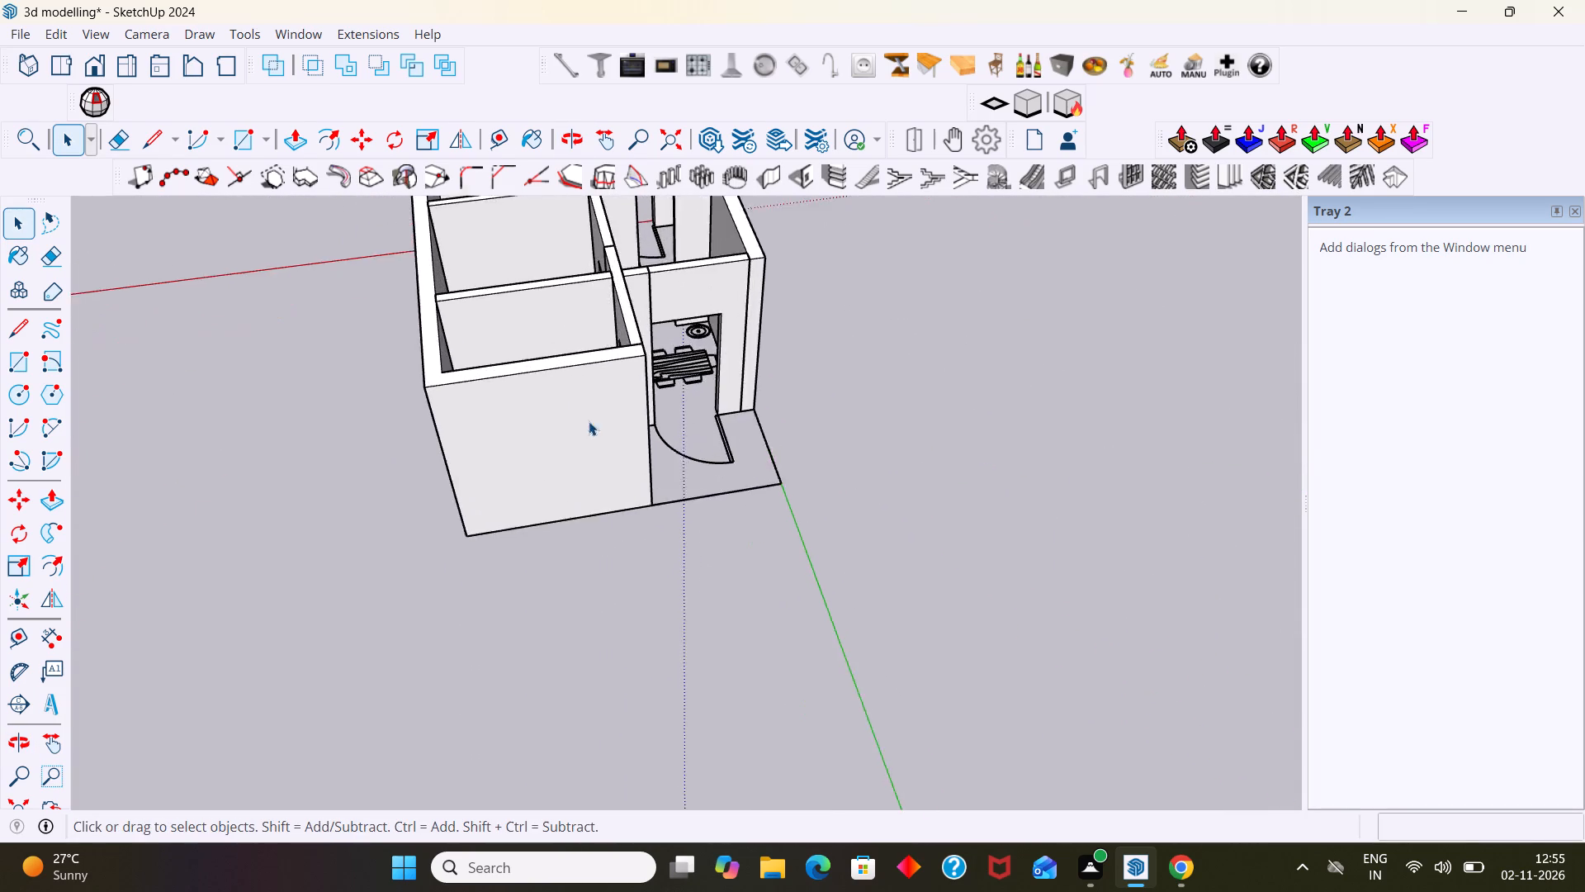
scroll(589, 421, up, 1)
middle_drag(581, 429, 488, 496)
scroll(487, 473, down, 1)
scroll(484, 477, up, 1)
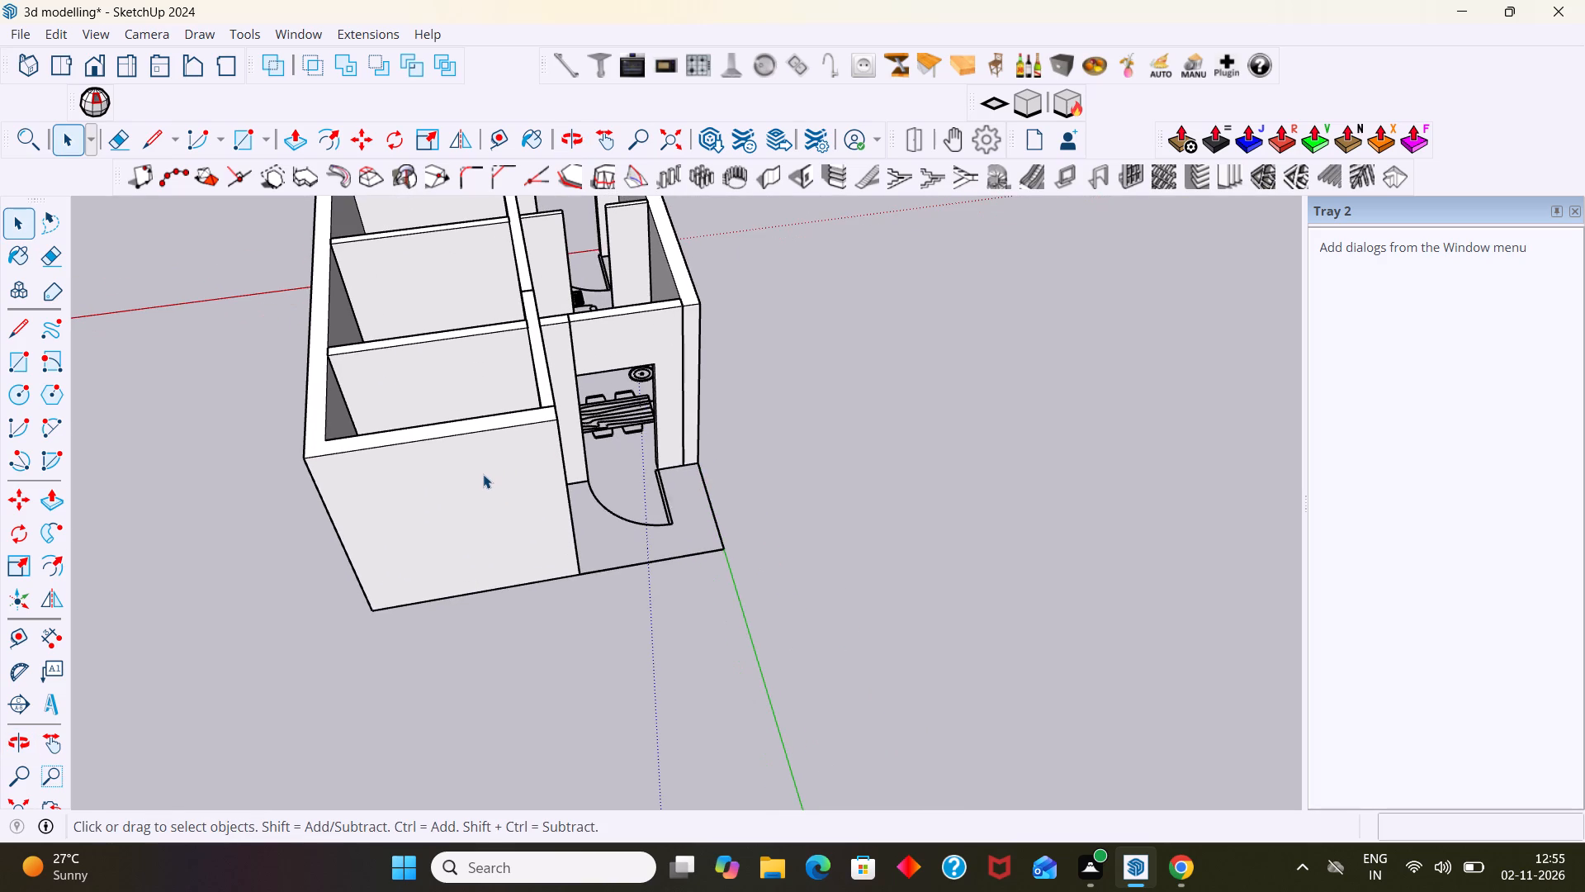
Turn on the display of back edges.
key(k)
Draw a rectangle about 9 1/4" by 2' over the window marking behind the WC in the toilet's outer wall.
scroll(463, 505, up, 5)
middle_drag(411, 553, 411, 521)
scroll(357, 569, up, 1)
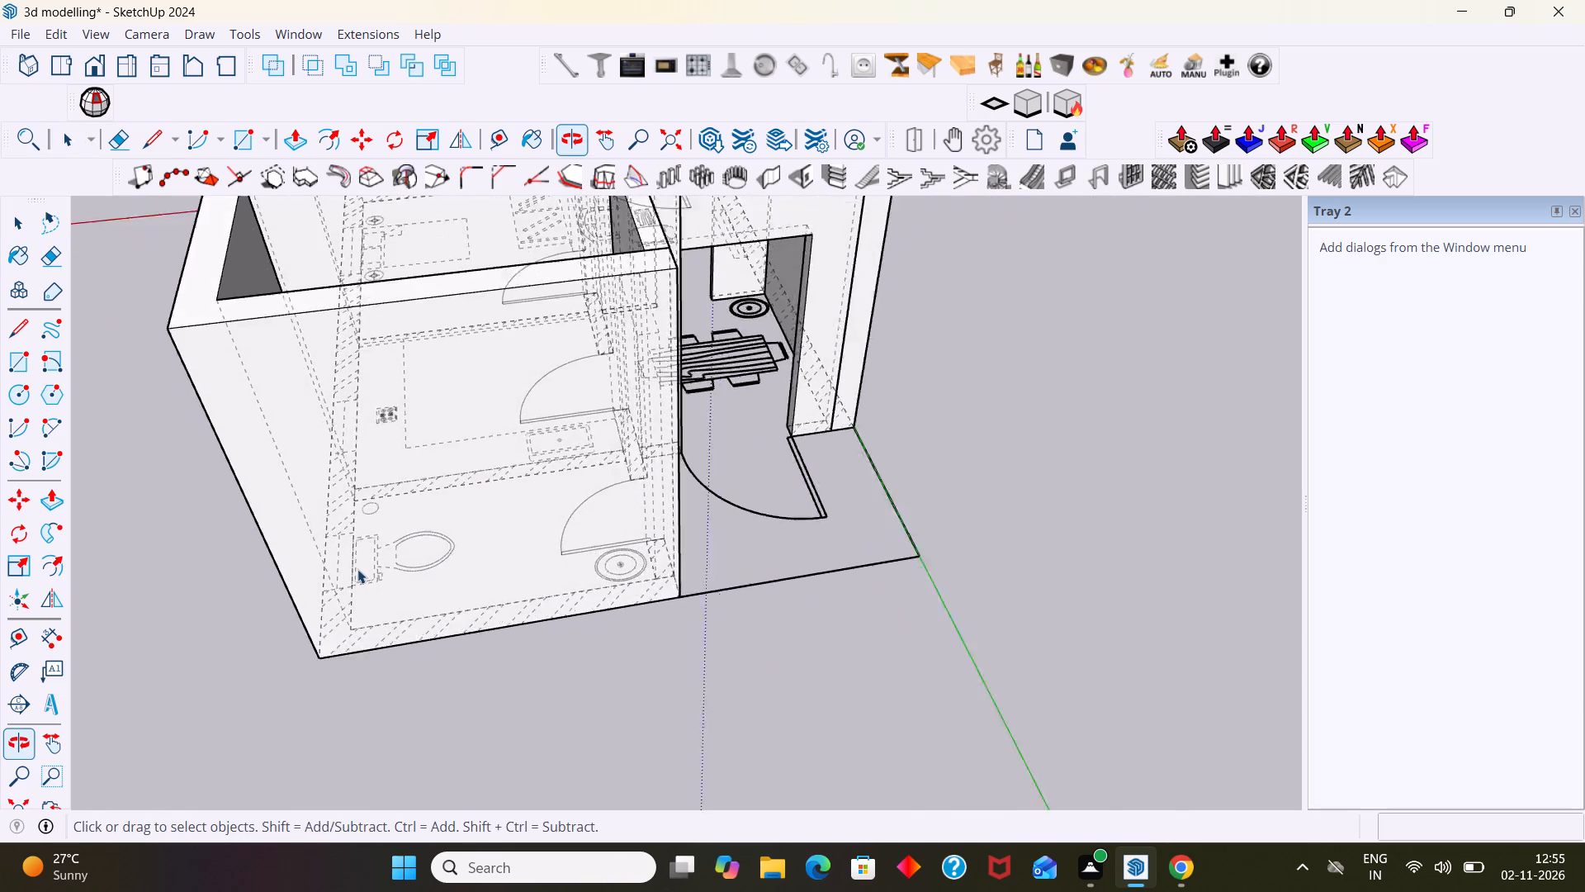
scroll(357, 569, up, 2)
middle_drag(363, 574, 835, 560)
shift+middle_drag(815, 593, 726, 460)
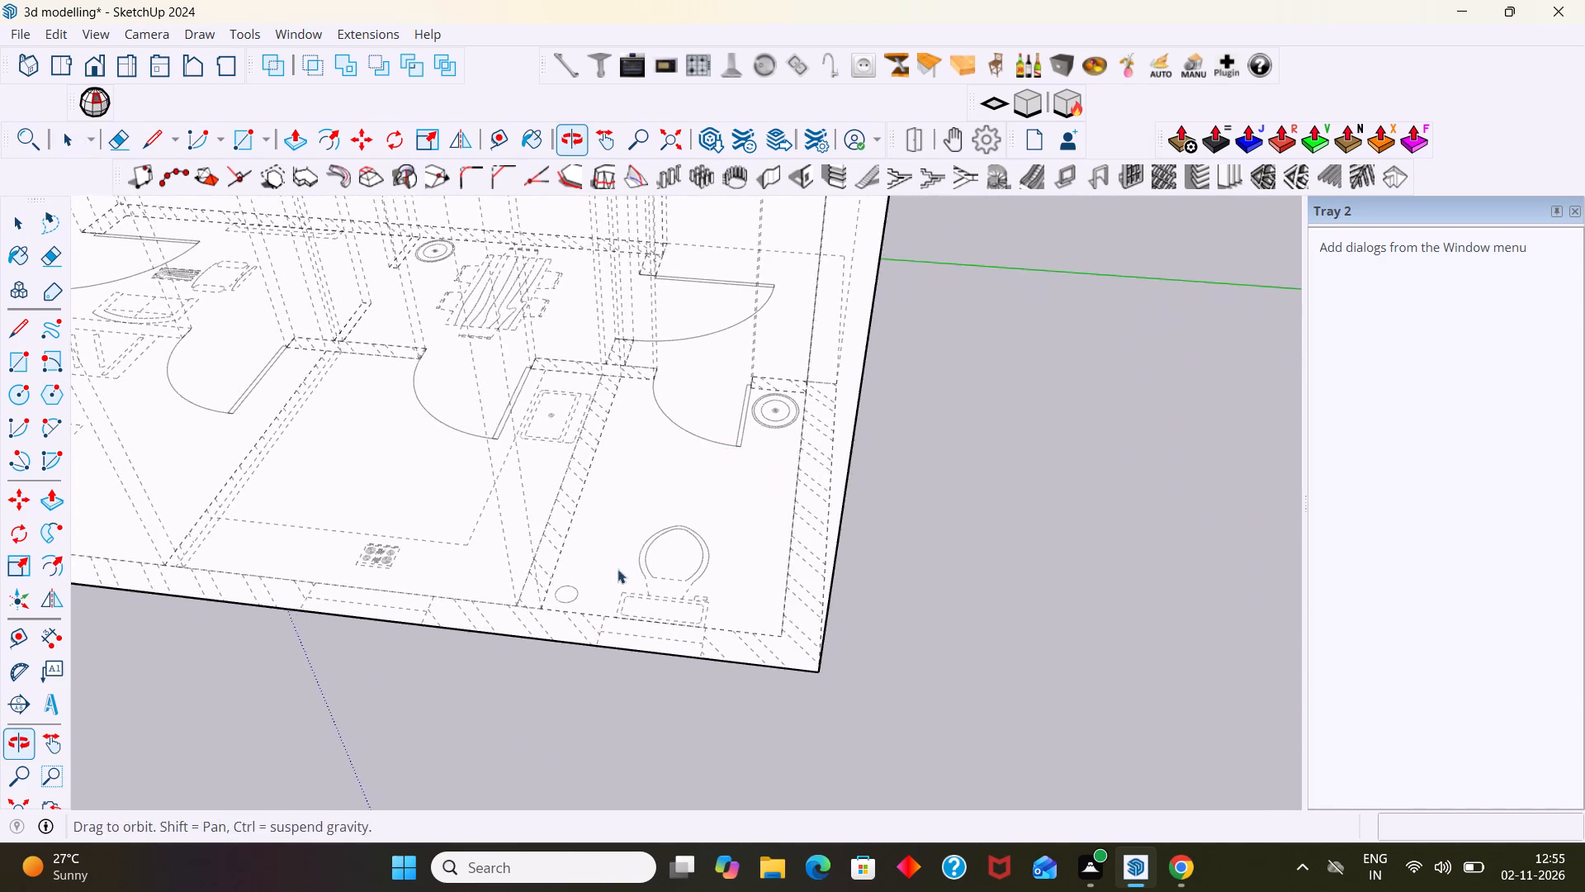
middle_drag(608, 627, 728, 763)
middle_drag(718, 732, 602, 546)
scroll(654, 595, up, 4)
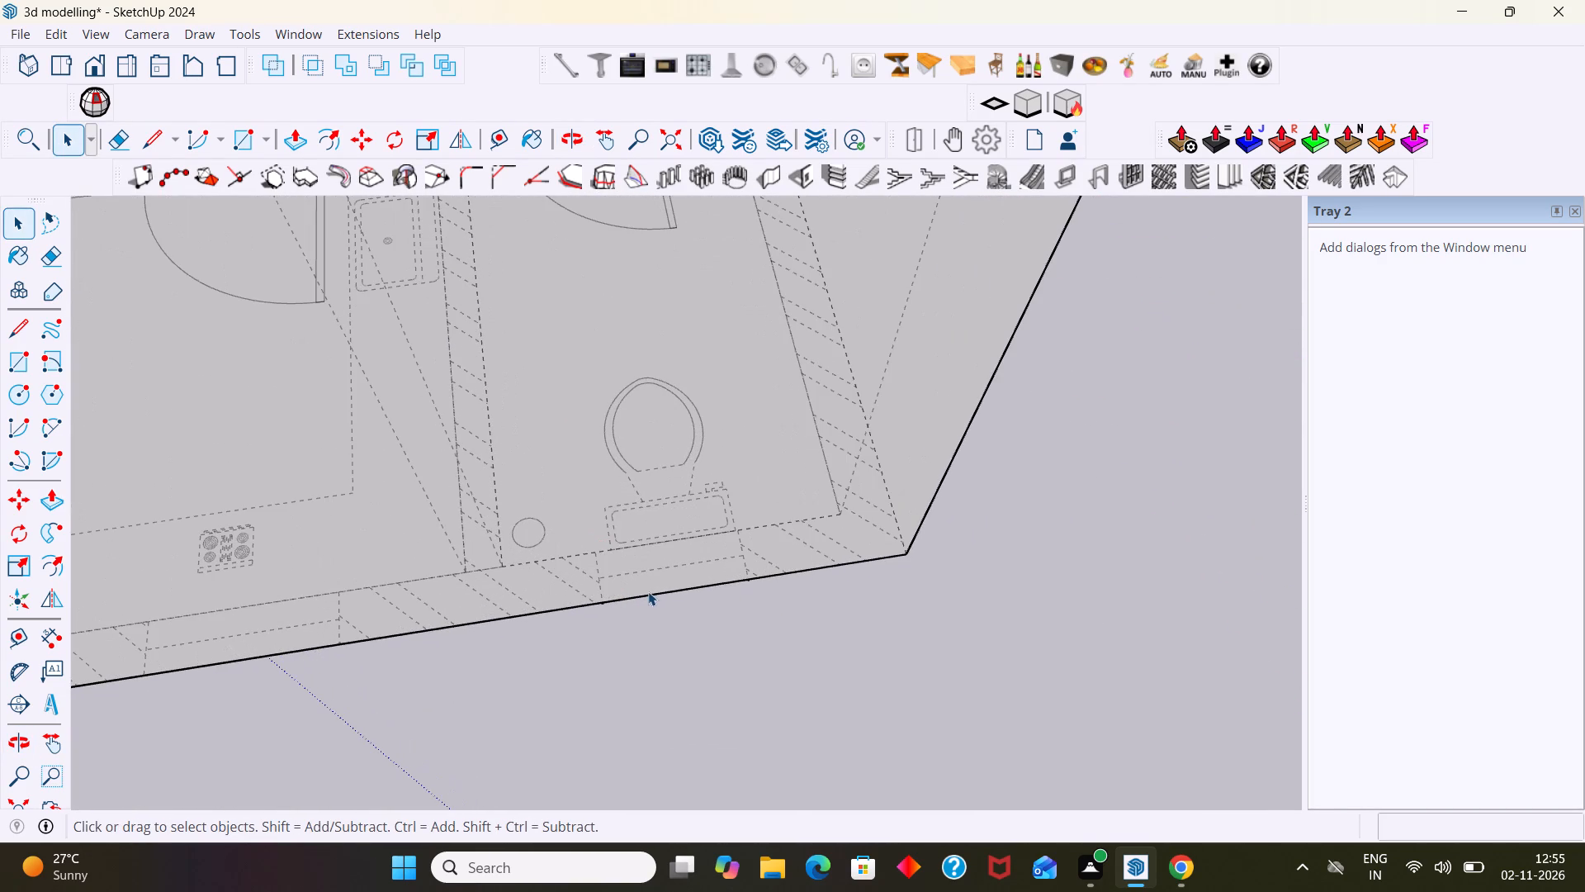
key(r)
click(598, 554)
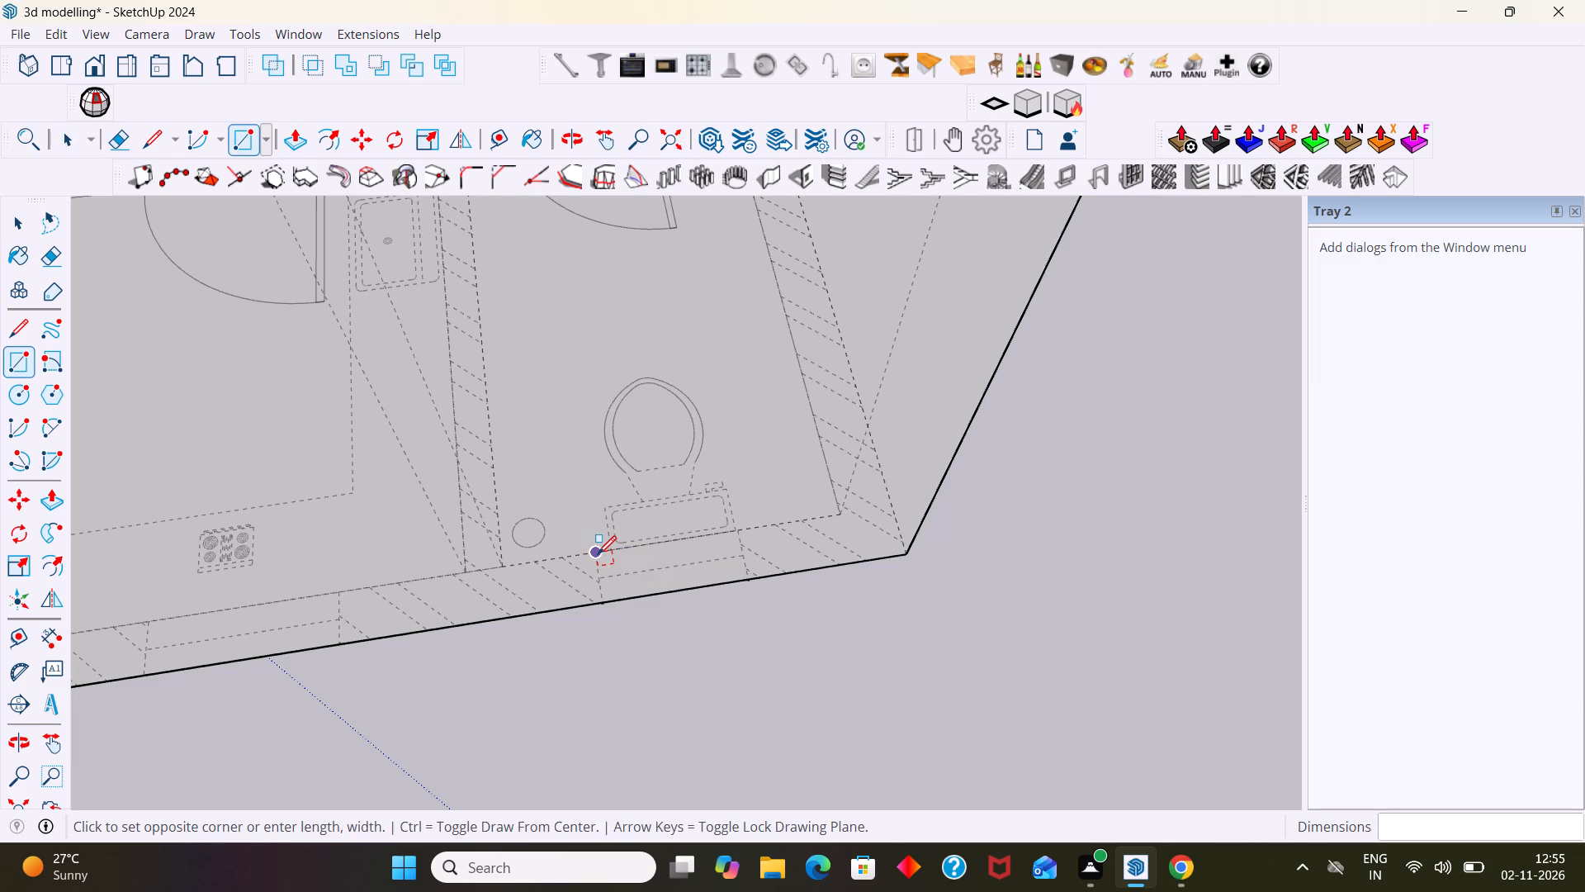
click(744, 581)
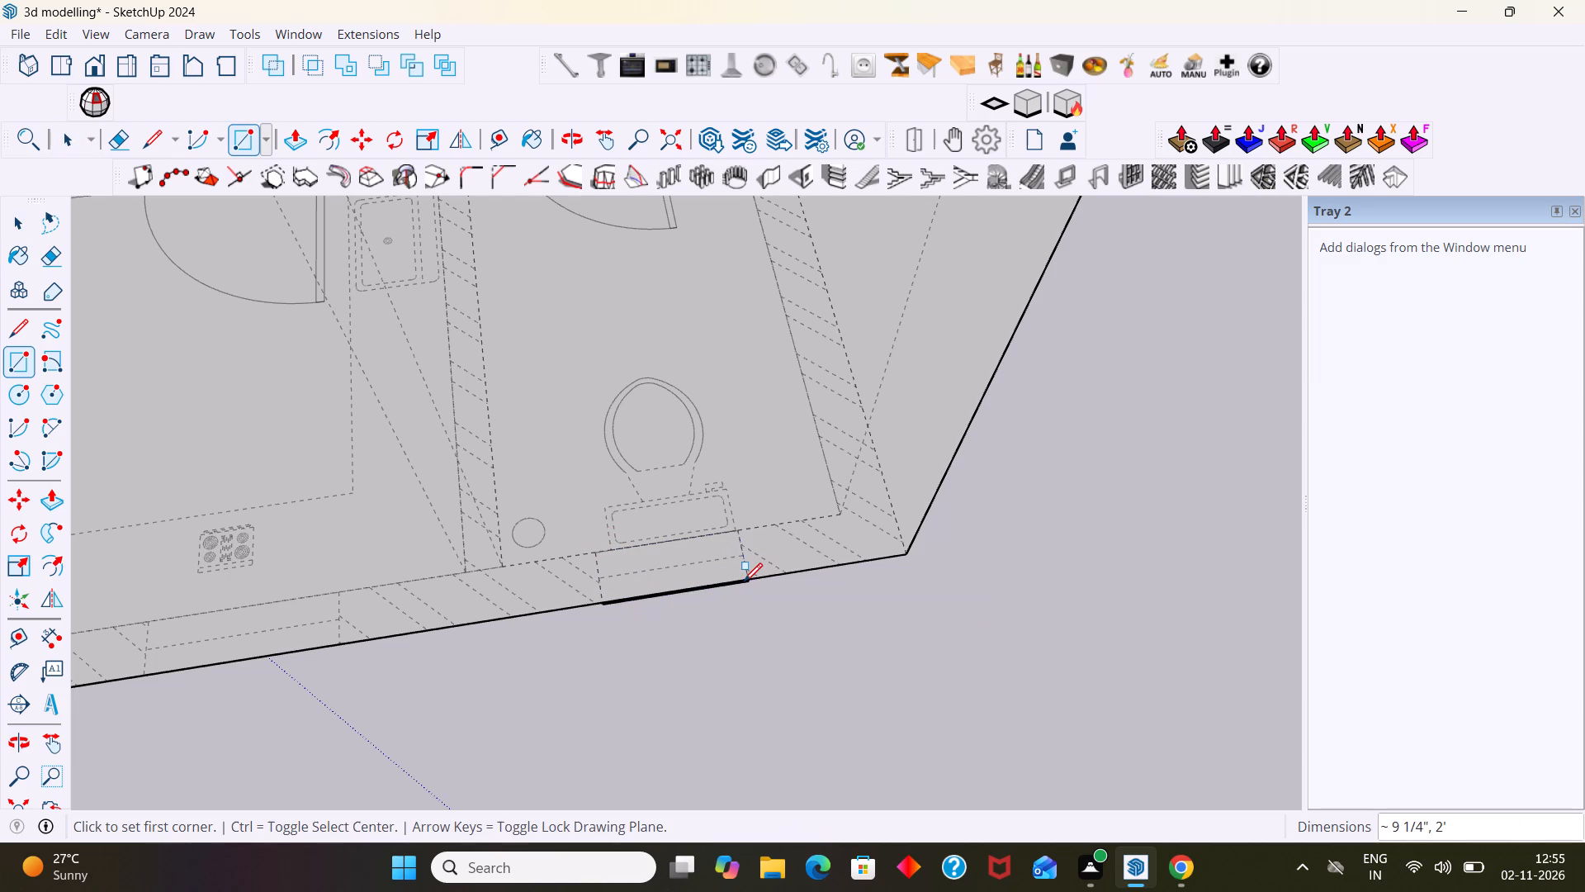
key(ctrl+z)
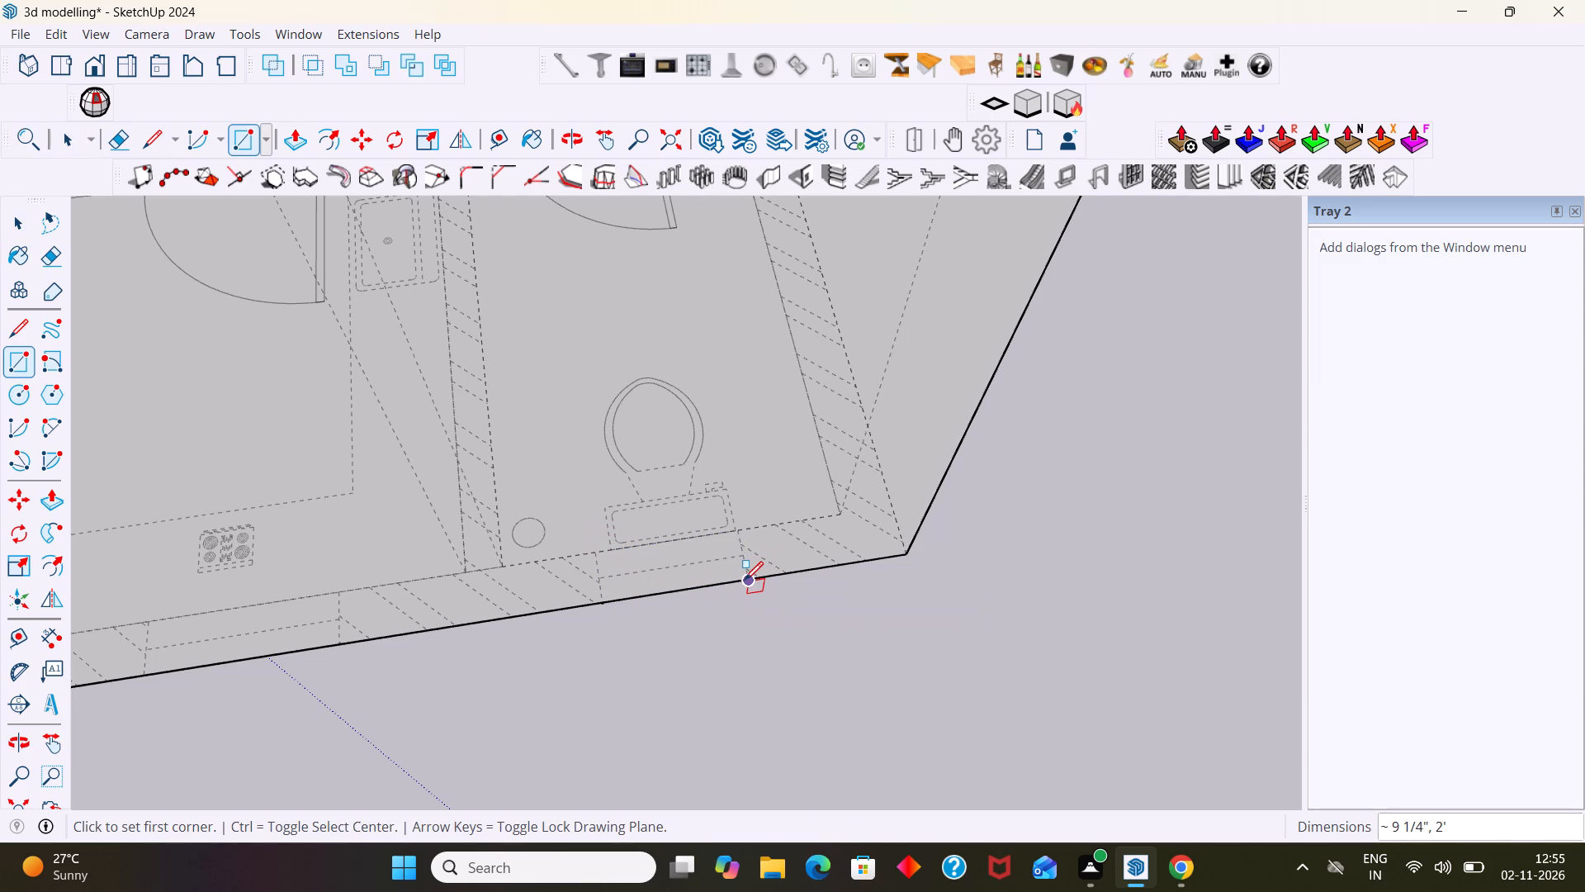
click(746, 577)
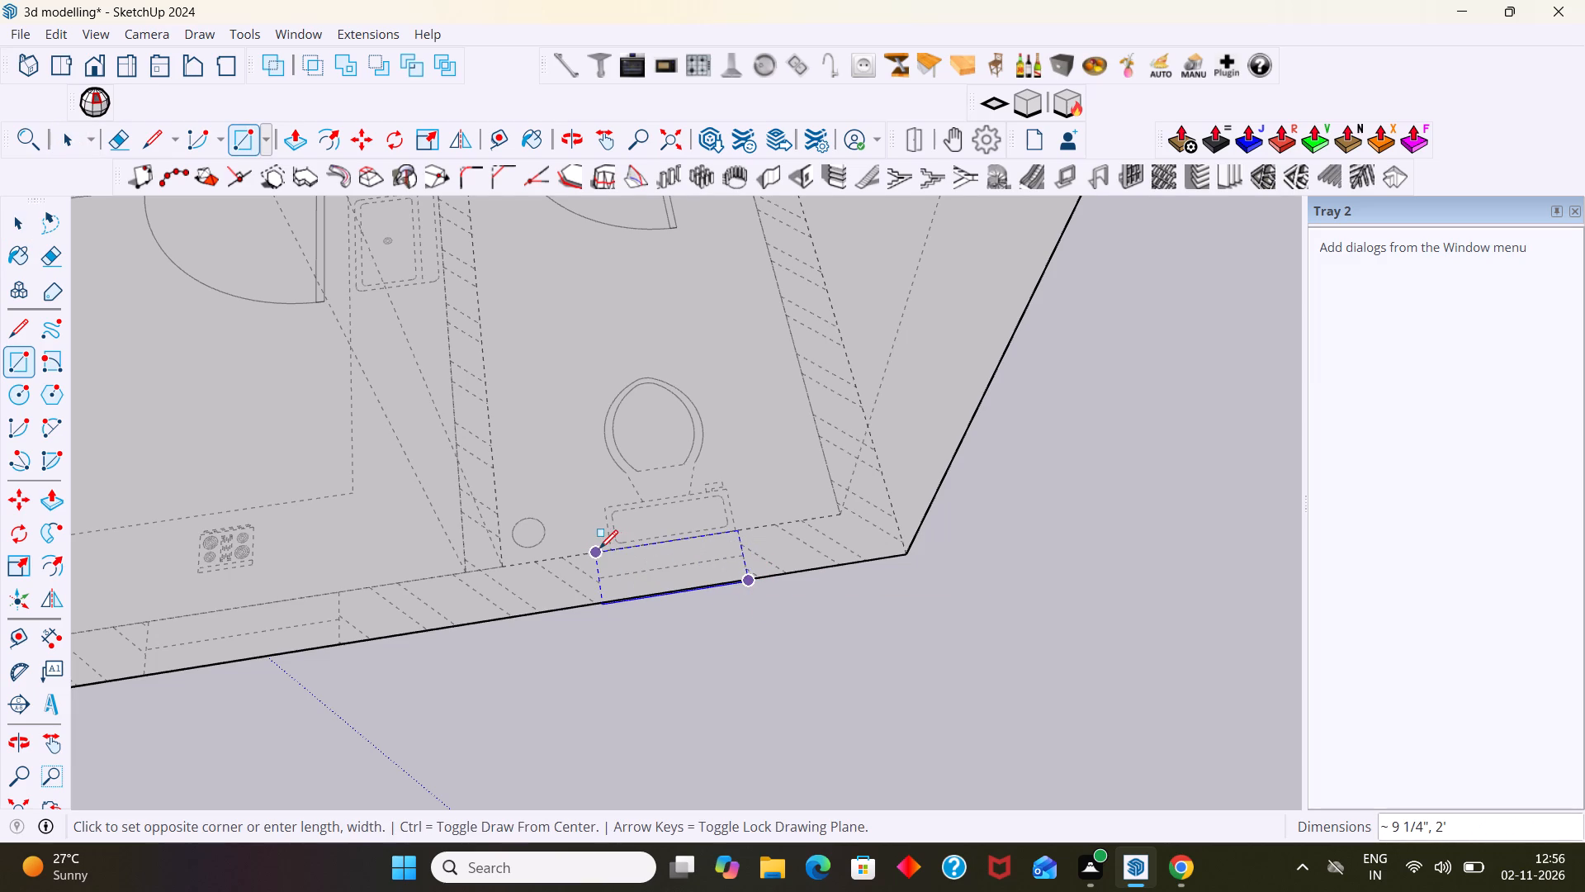
click(597, 548)
Push/Pull the toilet window rectangle upward by 3.5' to form a box.
key(p)
click(627, 562)
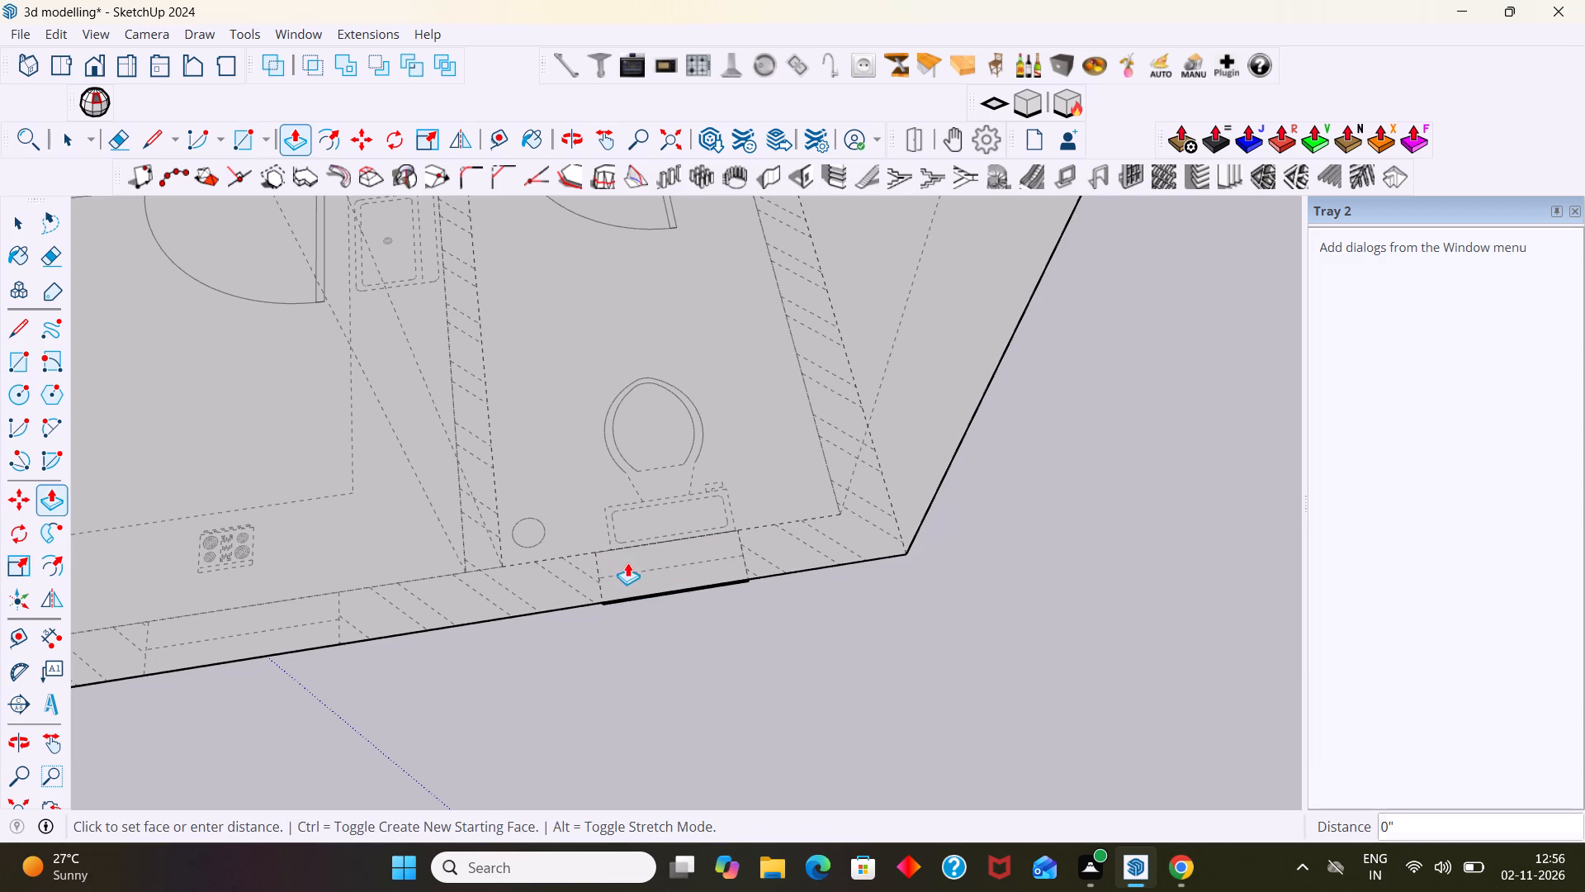
middle_drag(624, 518, 535, 346)
scroll(624, 518, down, 1)
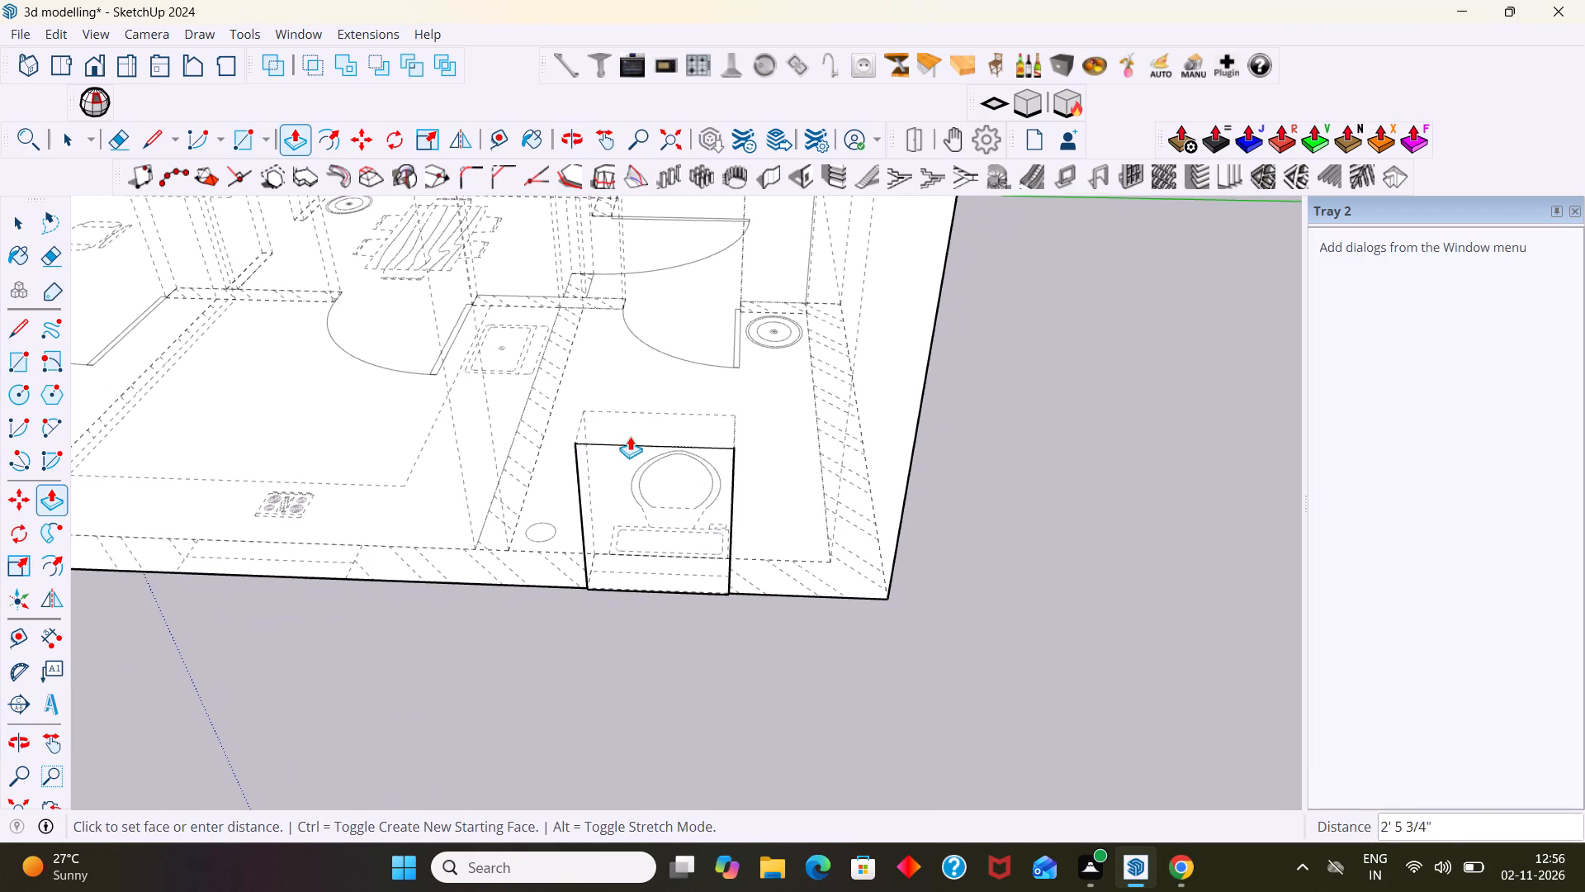
key(7)
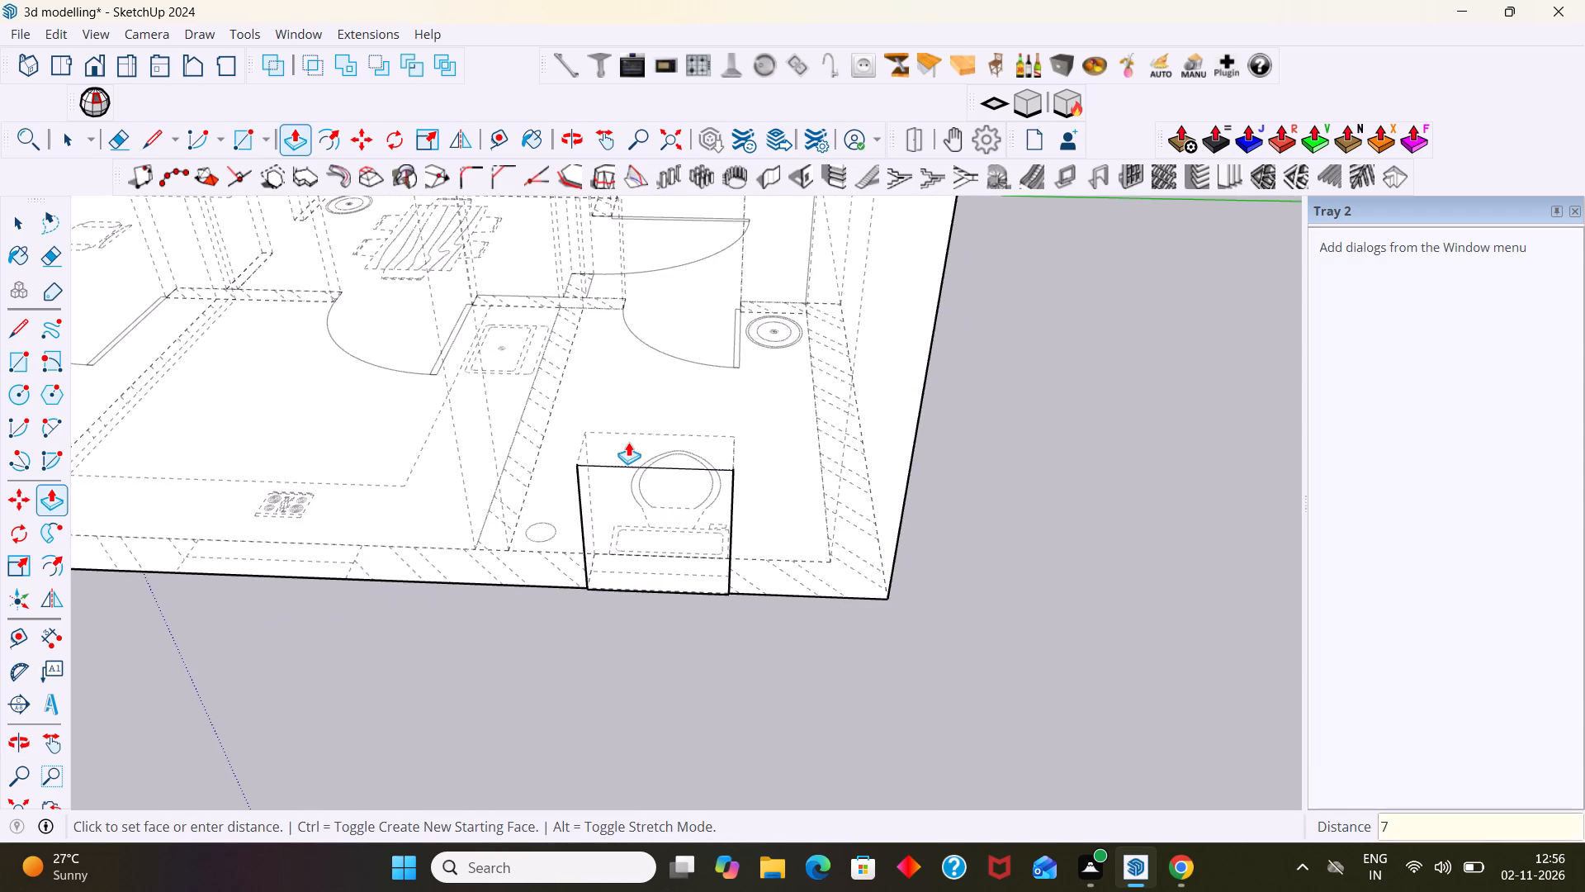
key(Escape)
text(3.5)
key(apostrophe)
key(Return)
Pull the outer face of the toilet window box 1' outward beyond the wall.
click(645, 467)
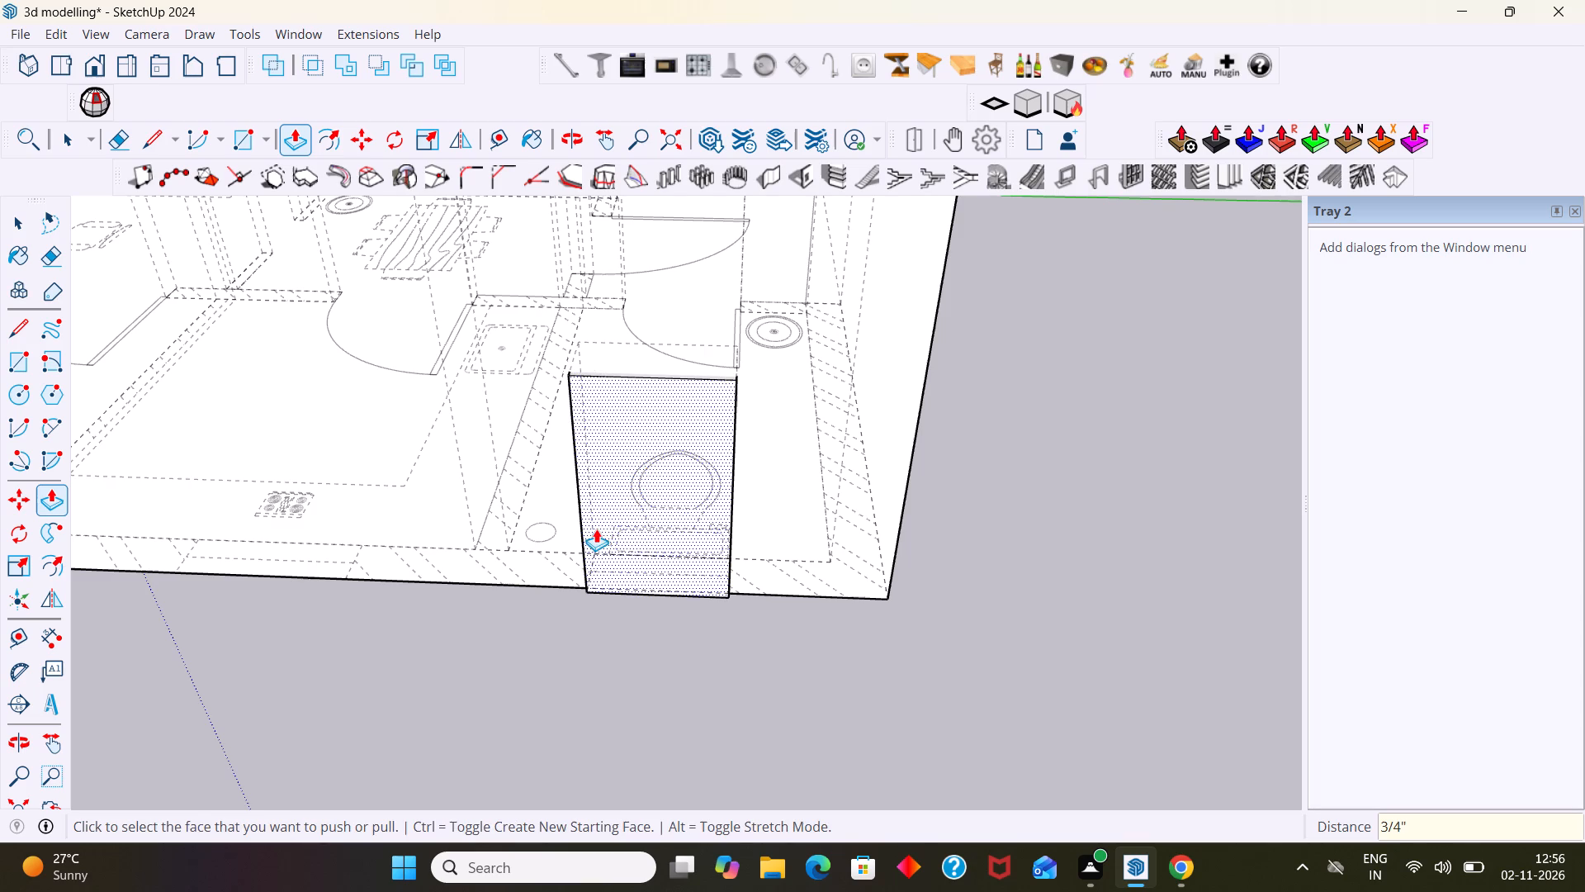
middle_drag(599, 553, 389, 751)
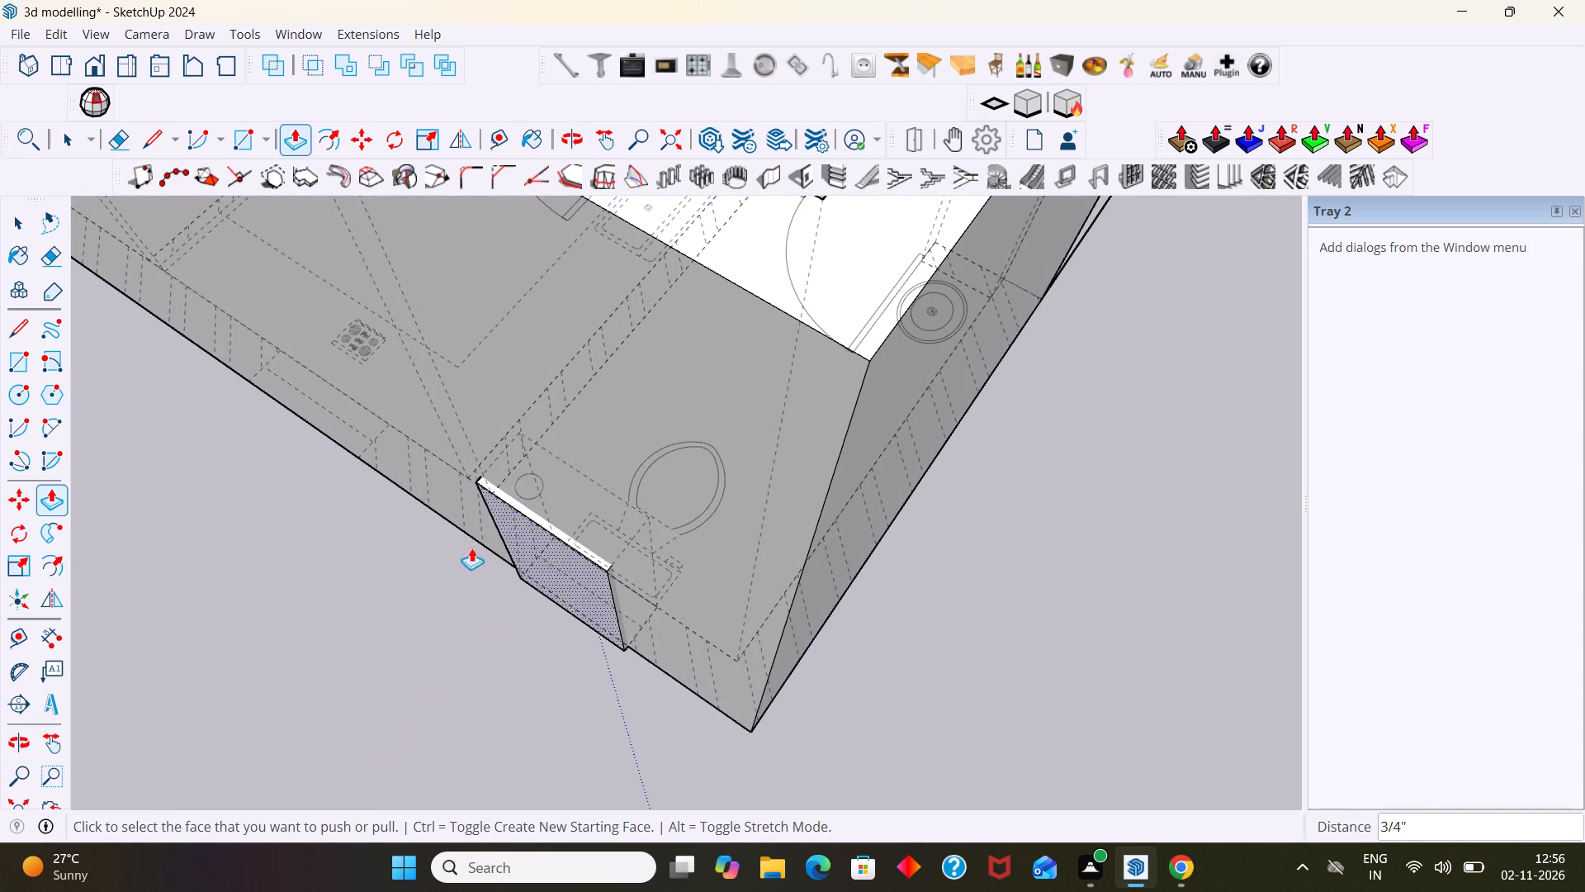
key(ctrl+z)
click(532, 537)
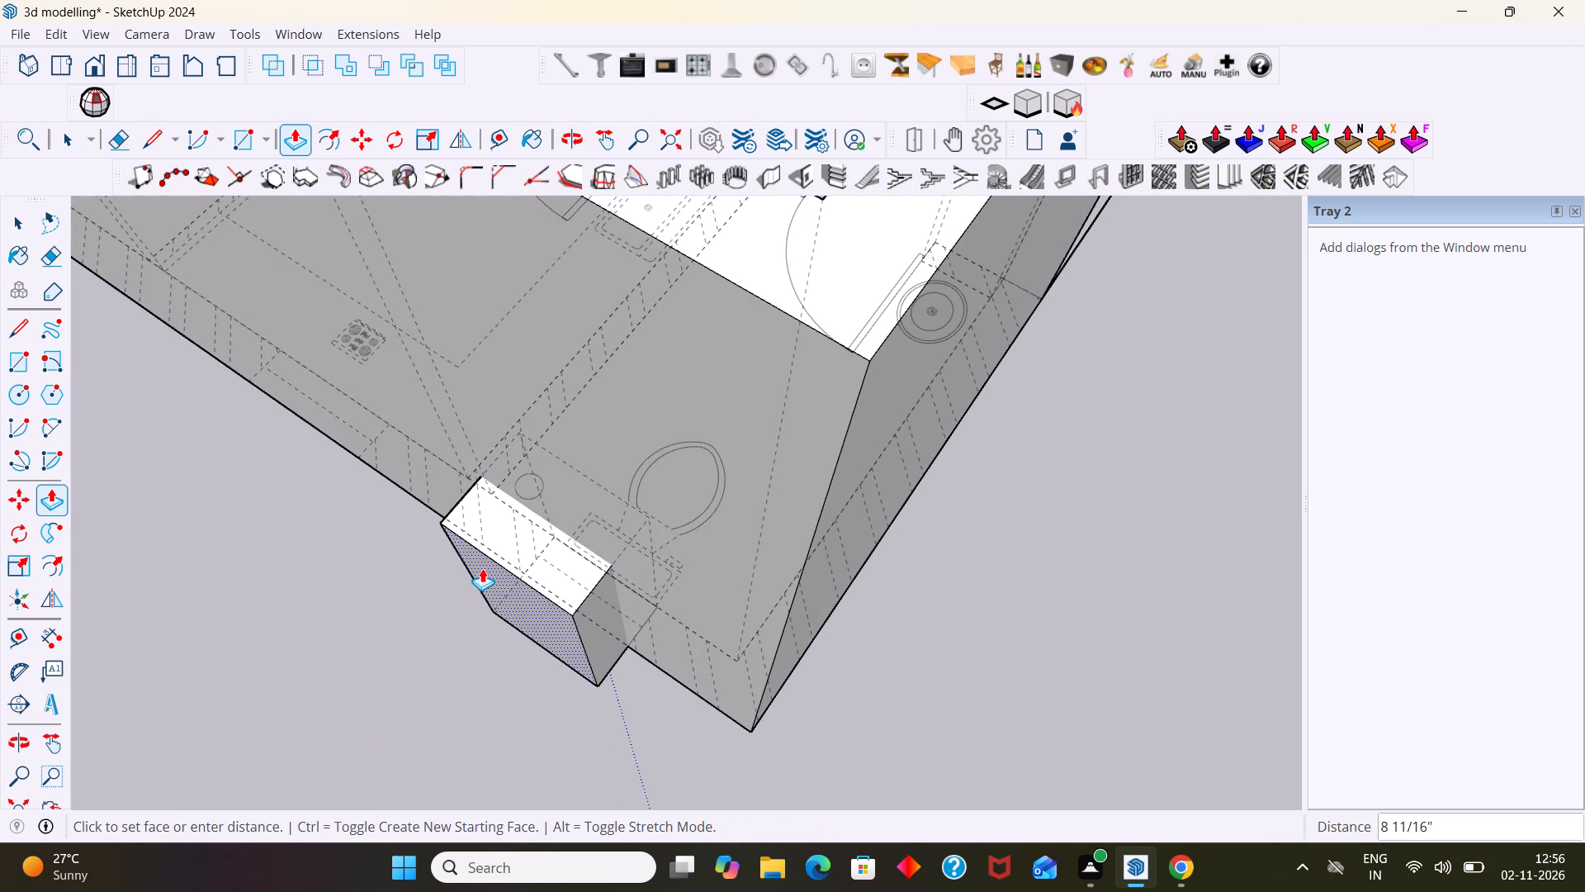
text(1')
key(Return)
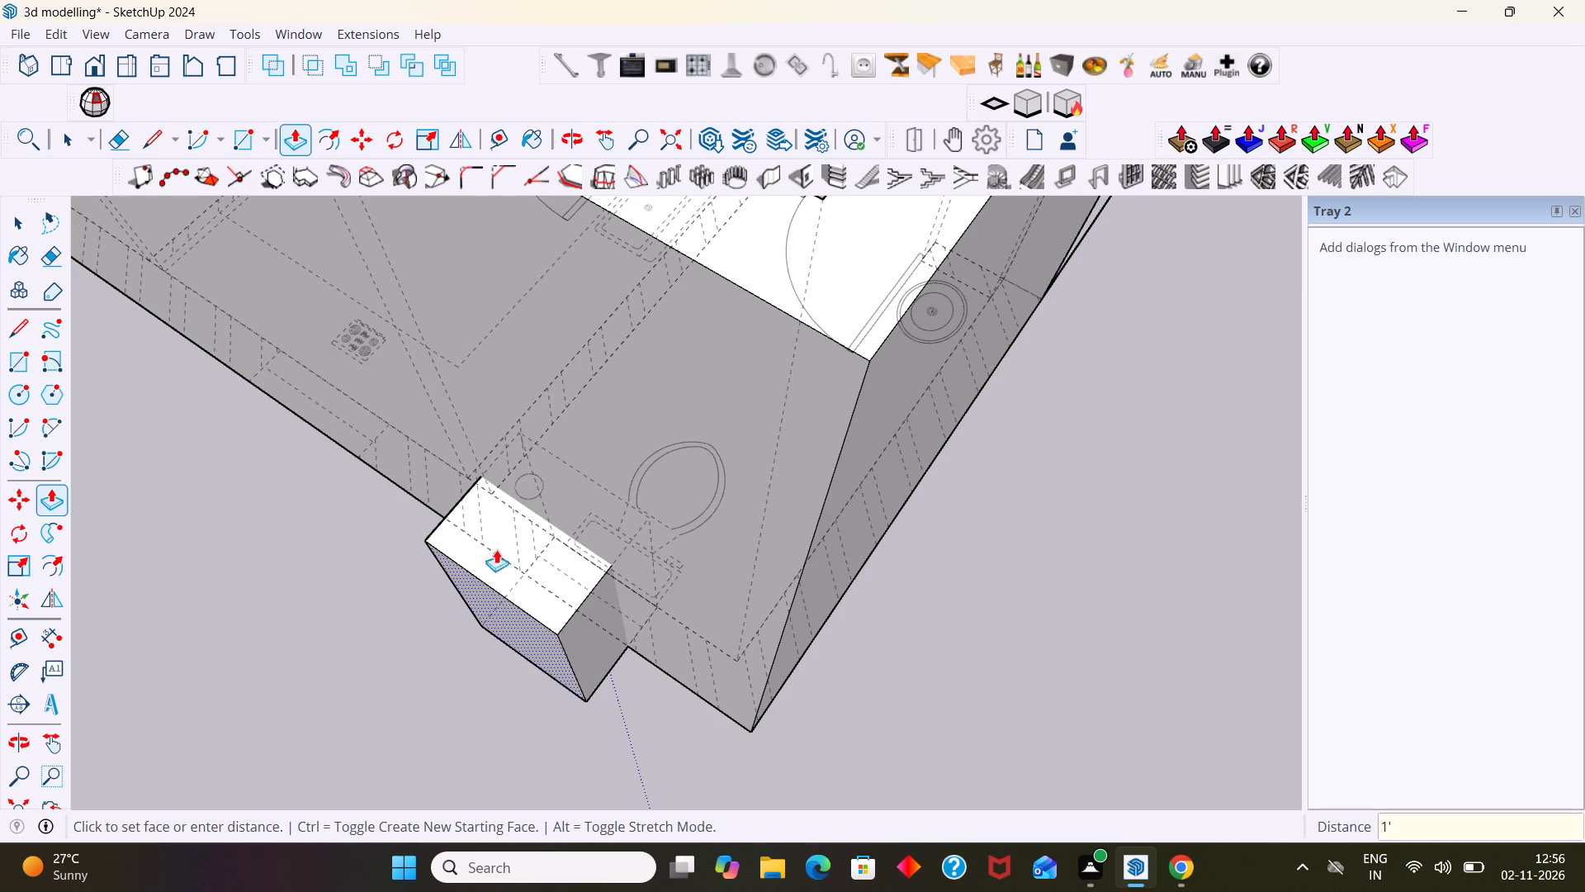
Pull the inner face of the toilet window box 1' inward, into the room above the WC.
scroll(542, 550, down, 13)
middle_drag(595, 459, 38, 487)
scroll(721, 359, up, 1)
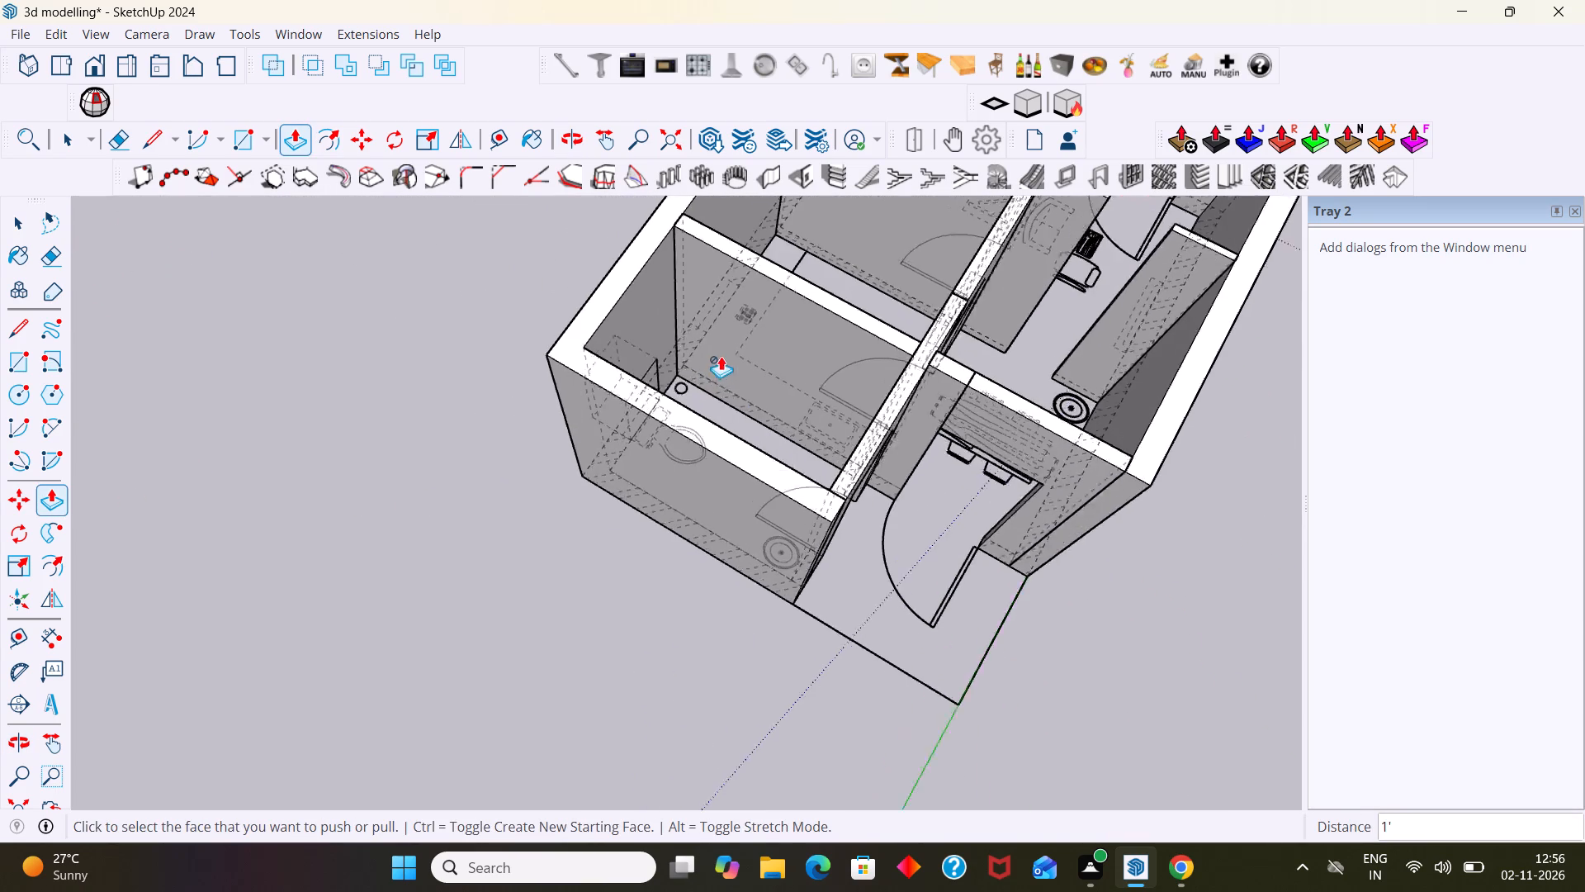
scroll(721, 356, up, 10)
middle_drag(590, 398, 582, 501)
scroll(568, 515, up, 3)
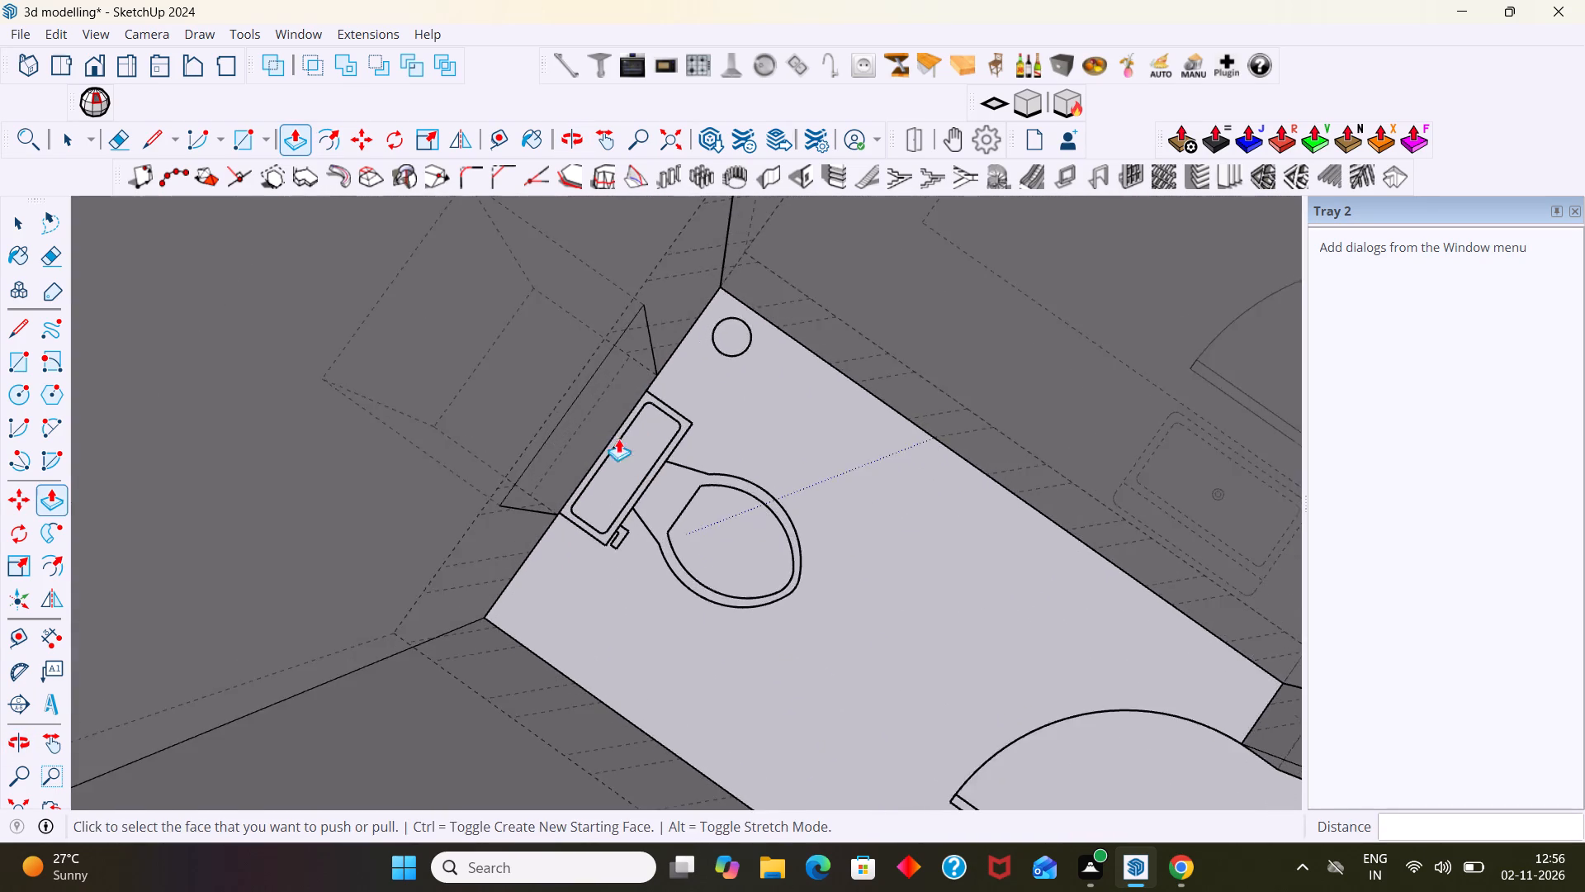
scroll(589, 439, down, 1)
middle_drag(580, 431, 513, 332)
scroll(587, 391, down, 3)
middle_drag(587, 391, 527, 346)
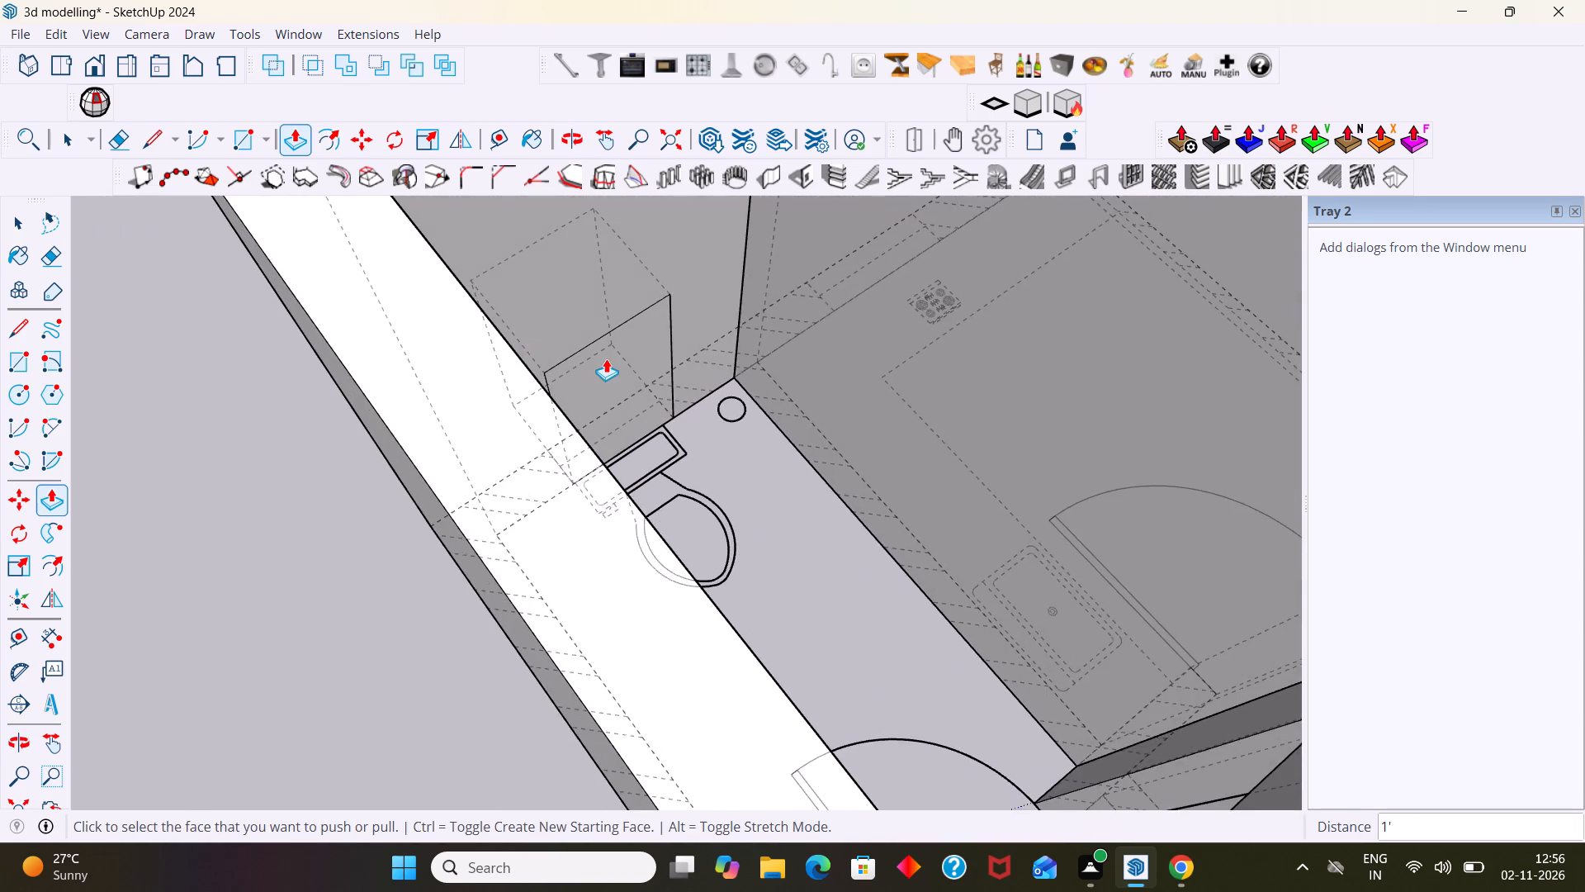
scroll(606, 358, up, 2)
click(606, 358)
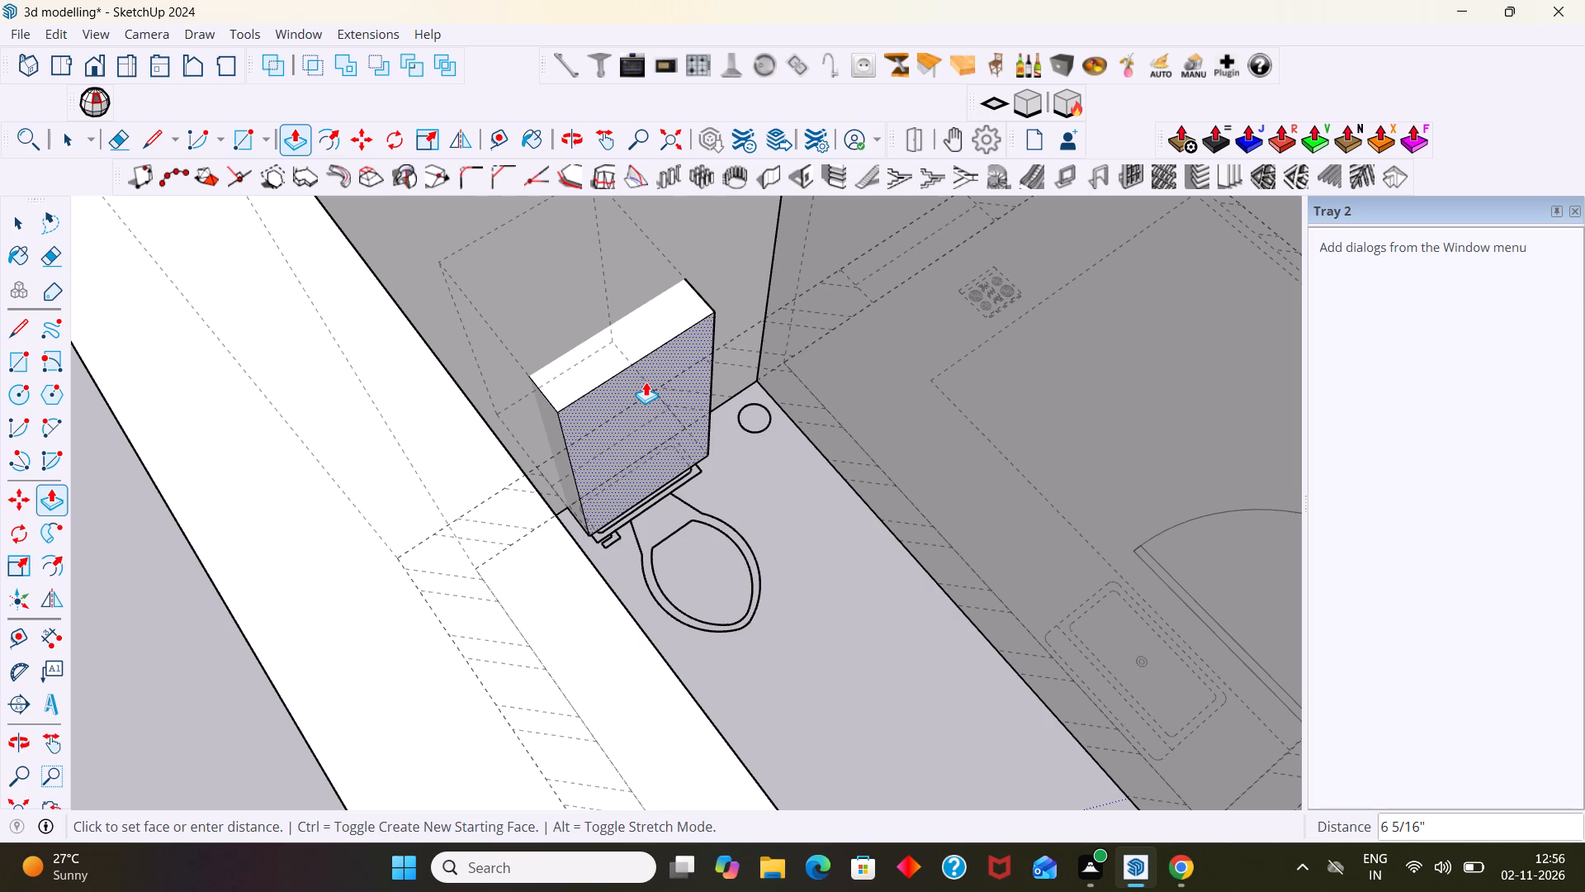
text(1')
key(Return)
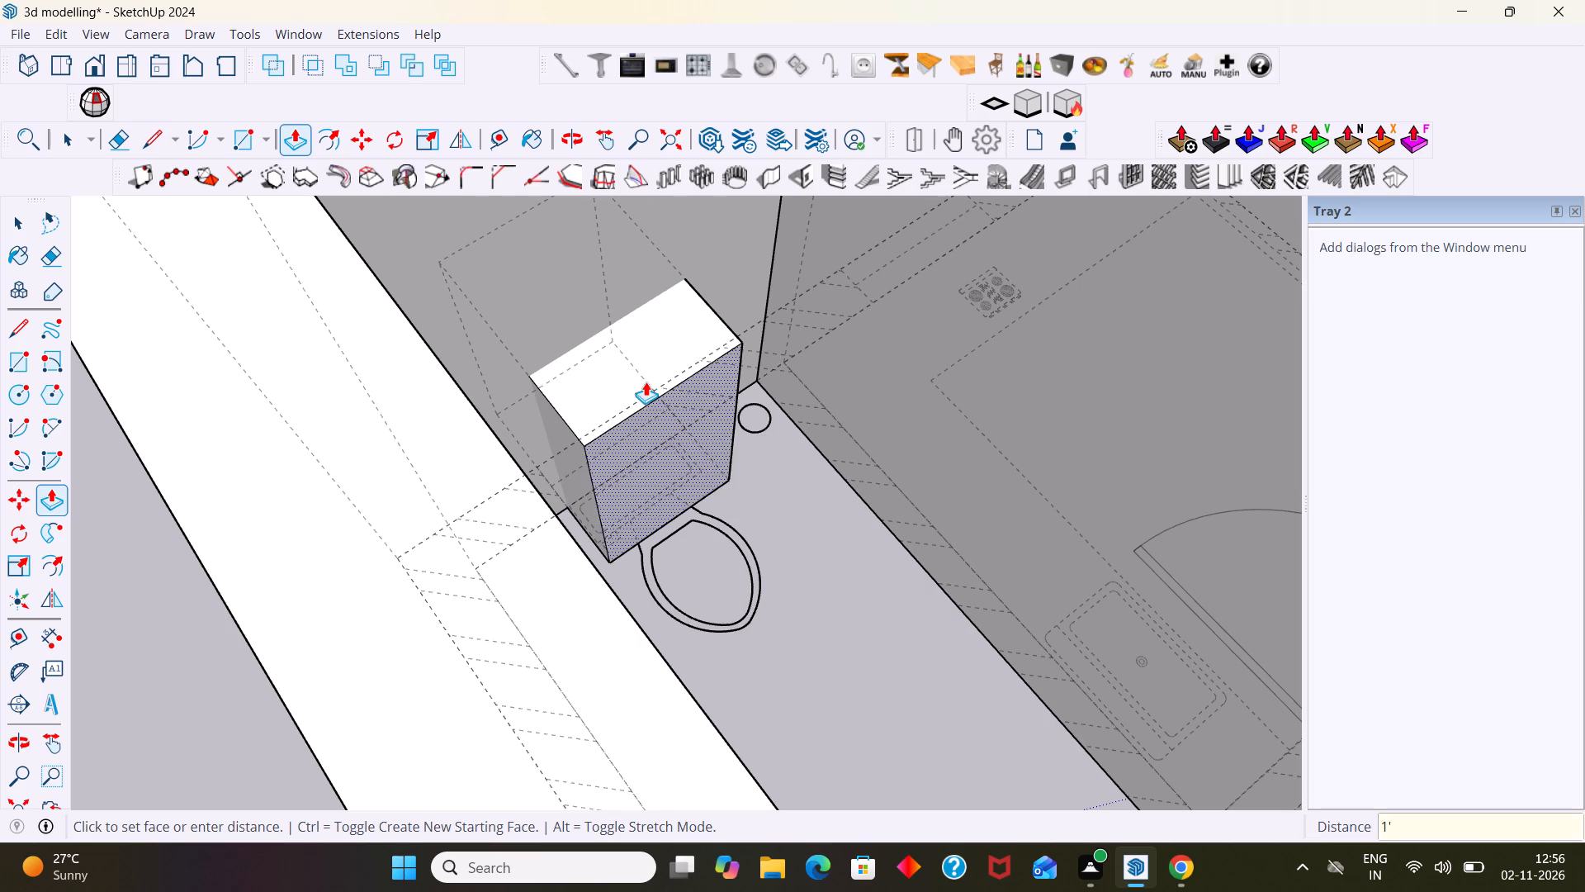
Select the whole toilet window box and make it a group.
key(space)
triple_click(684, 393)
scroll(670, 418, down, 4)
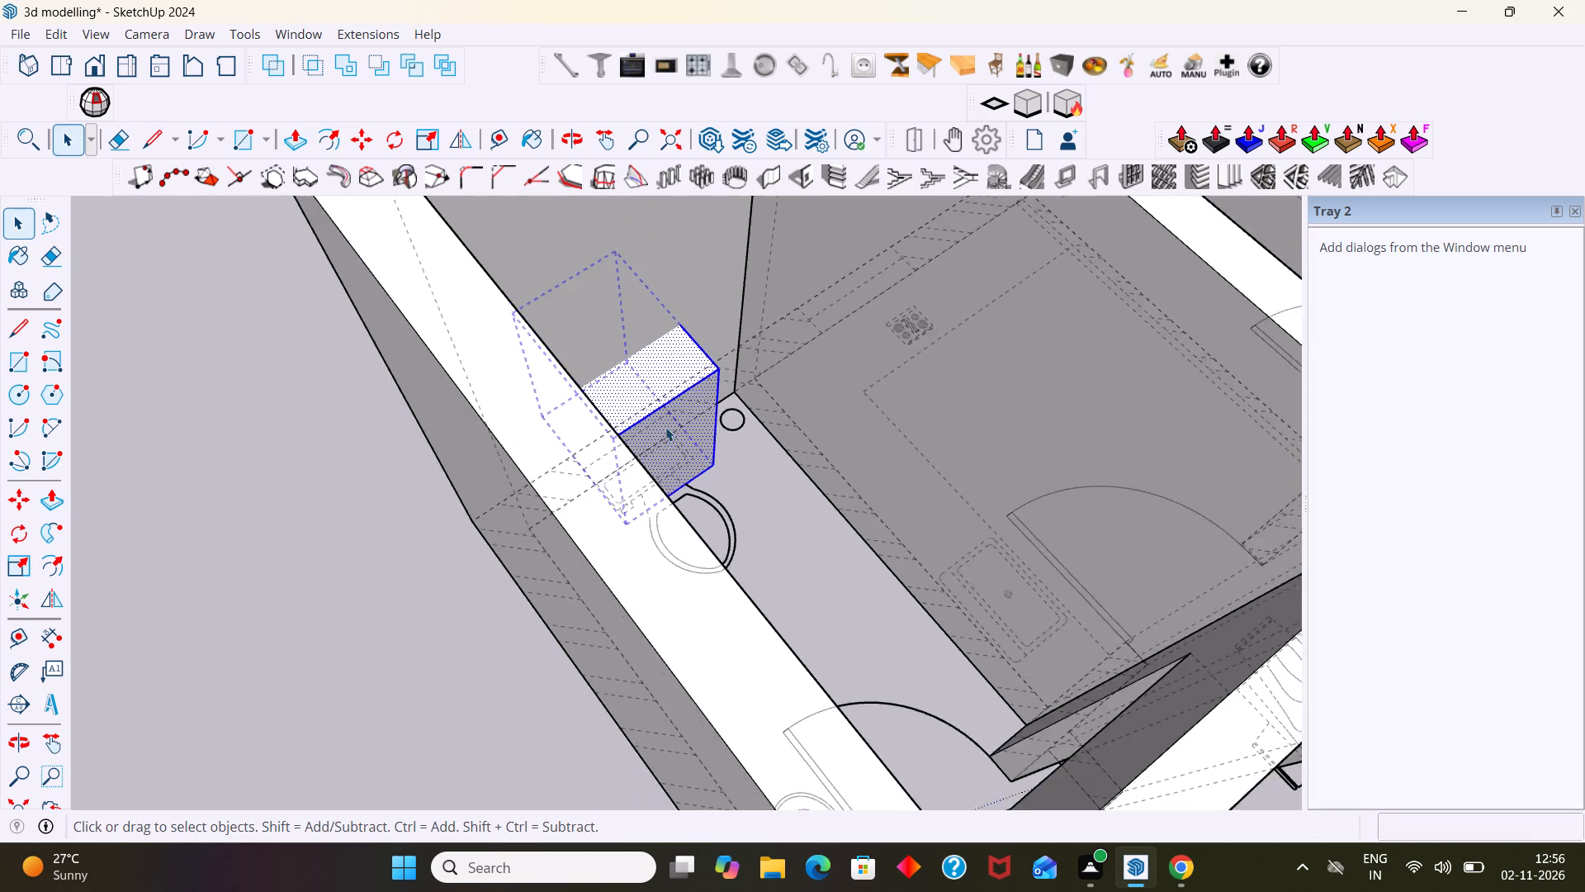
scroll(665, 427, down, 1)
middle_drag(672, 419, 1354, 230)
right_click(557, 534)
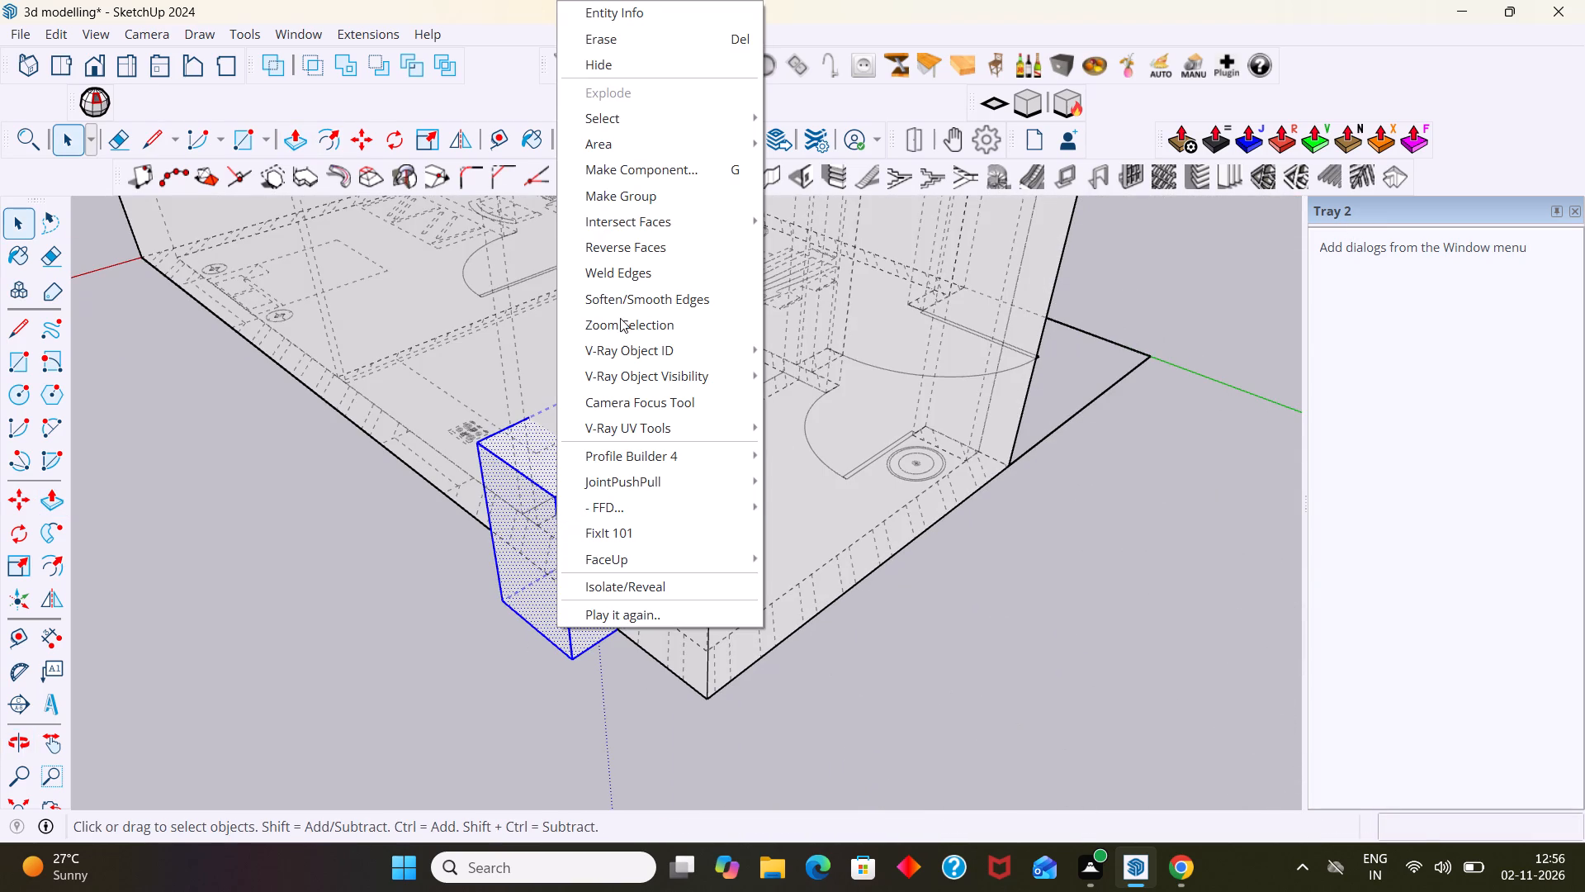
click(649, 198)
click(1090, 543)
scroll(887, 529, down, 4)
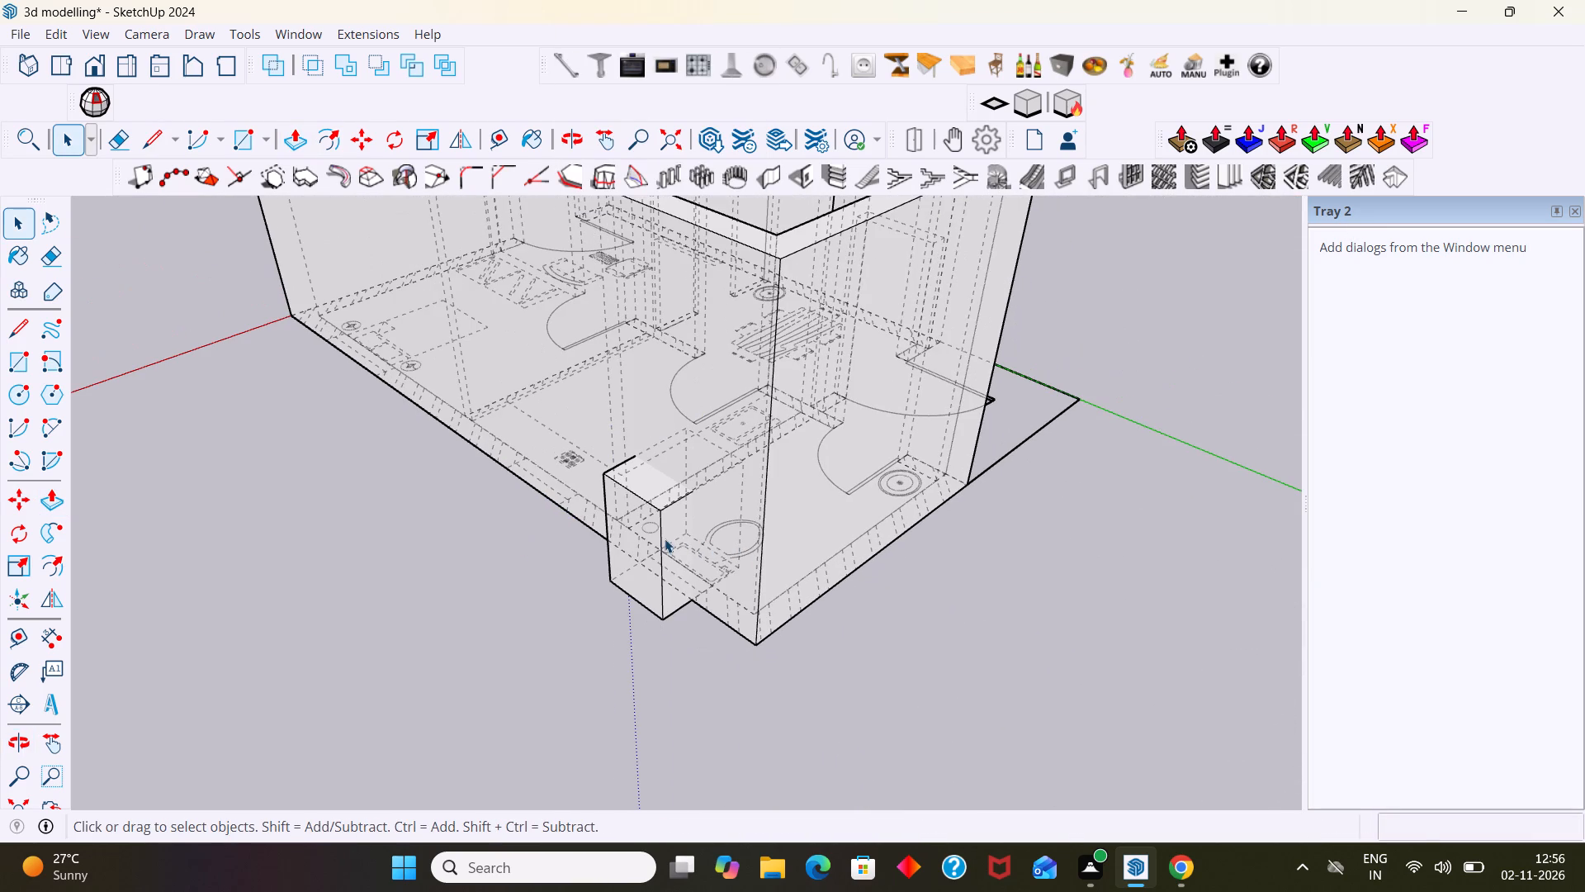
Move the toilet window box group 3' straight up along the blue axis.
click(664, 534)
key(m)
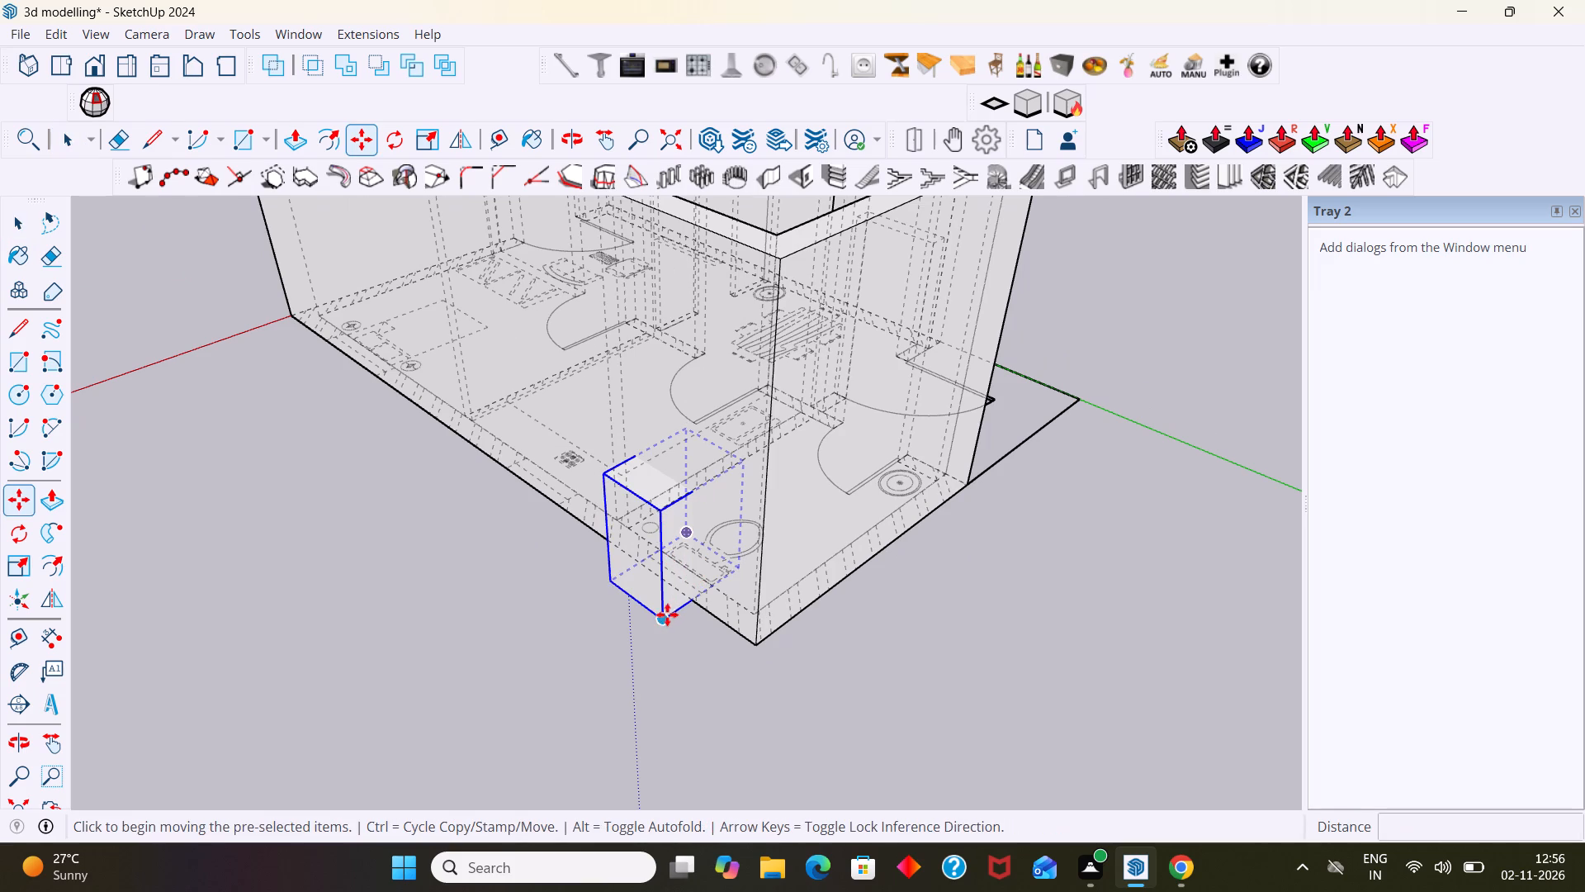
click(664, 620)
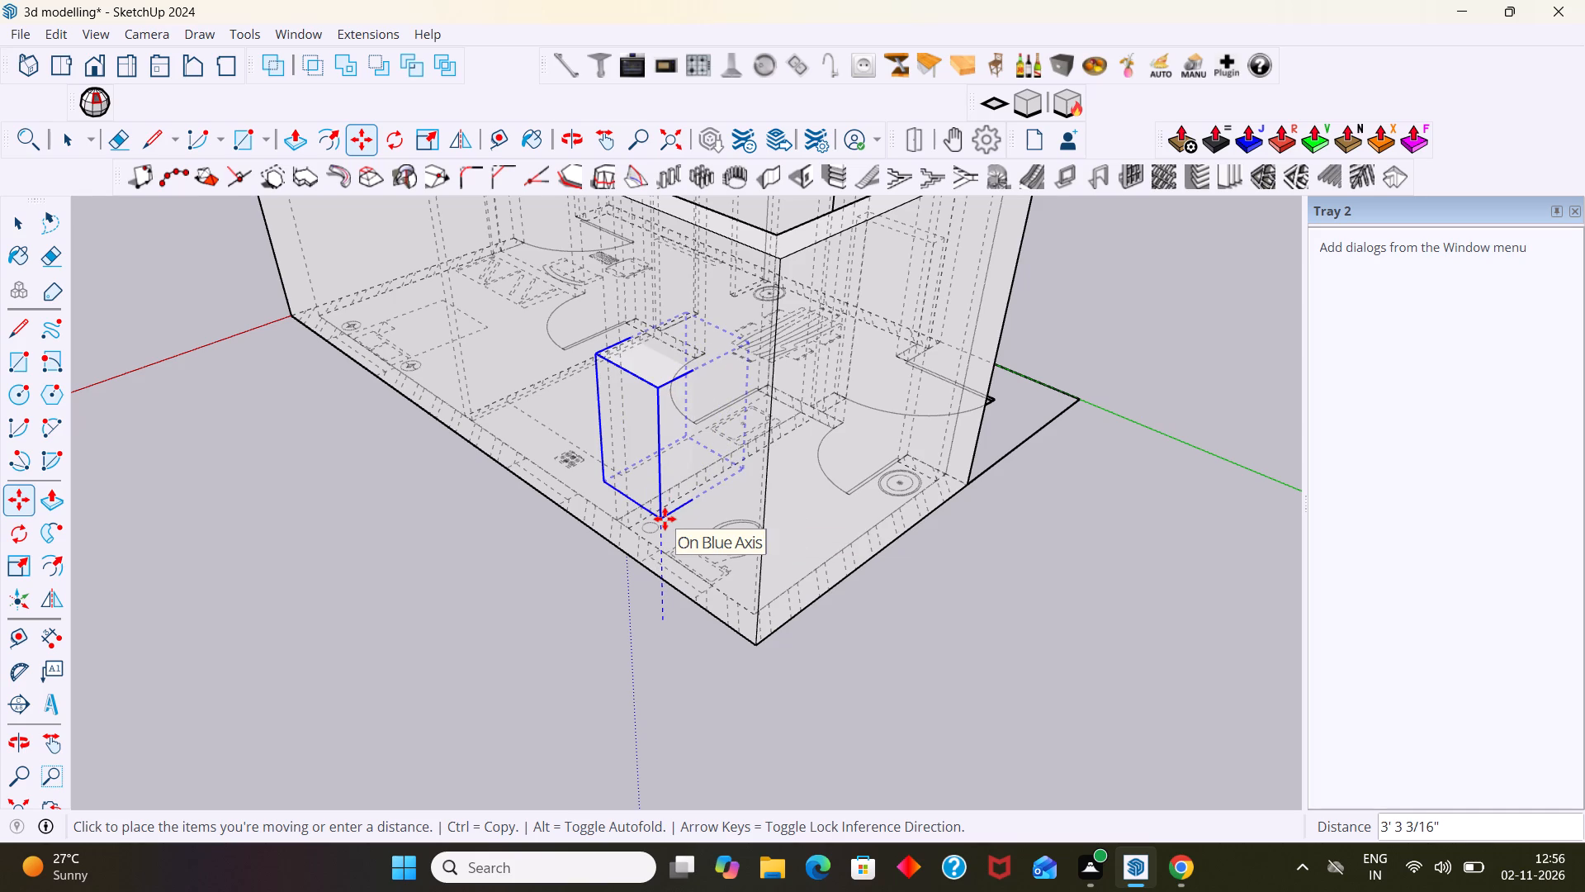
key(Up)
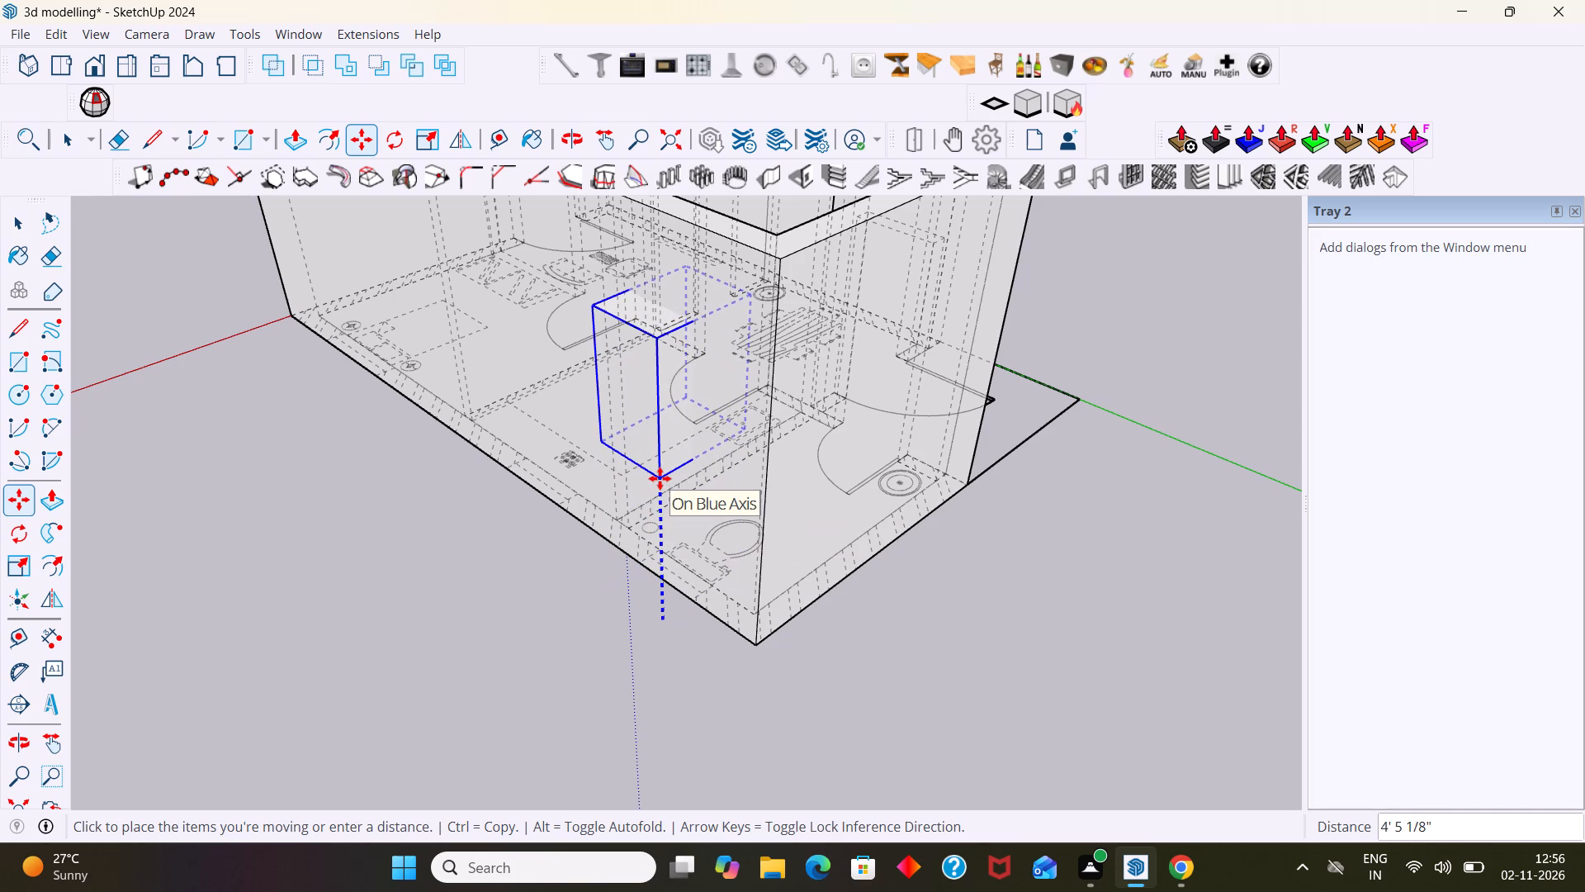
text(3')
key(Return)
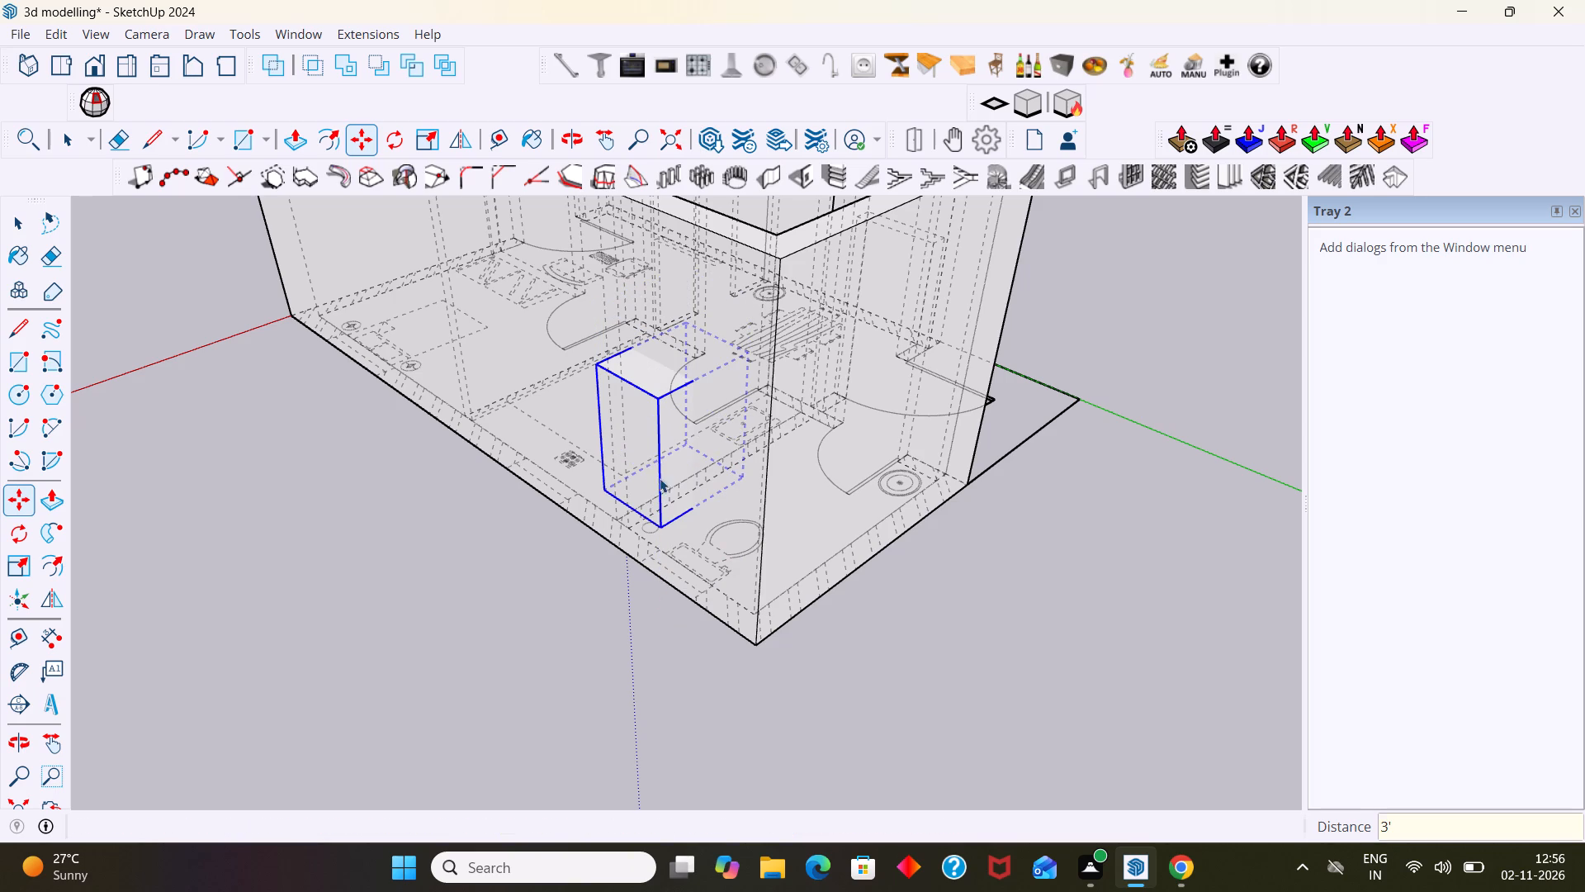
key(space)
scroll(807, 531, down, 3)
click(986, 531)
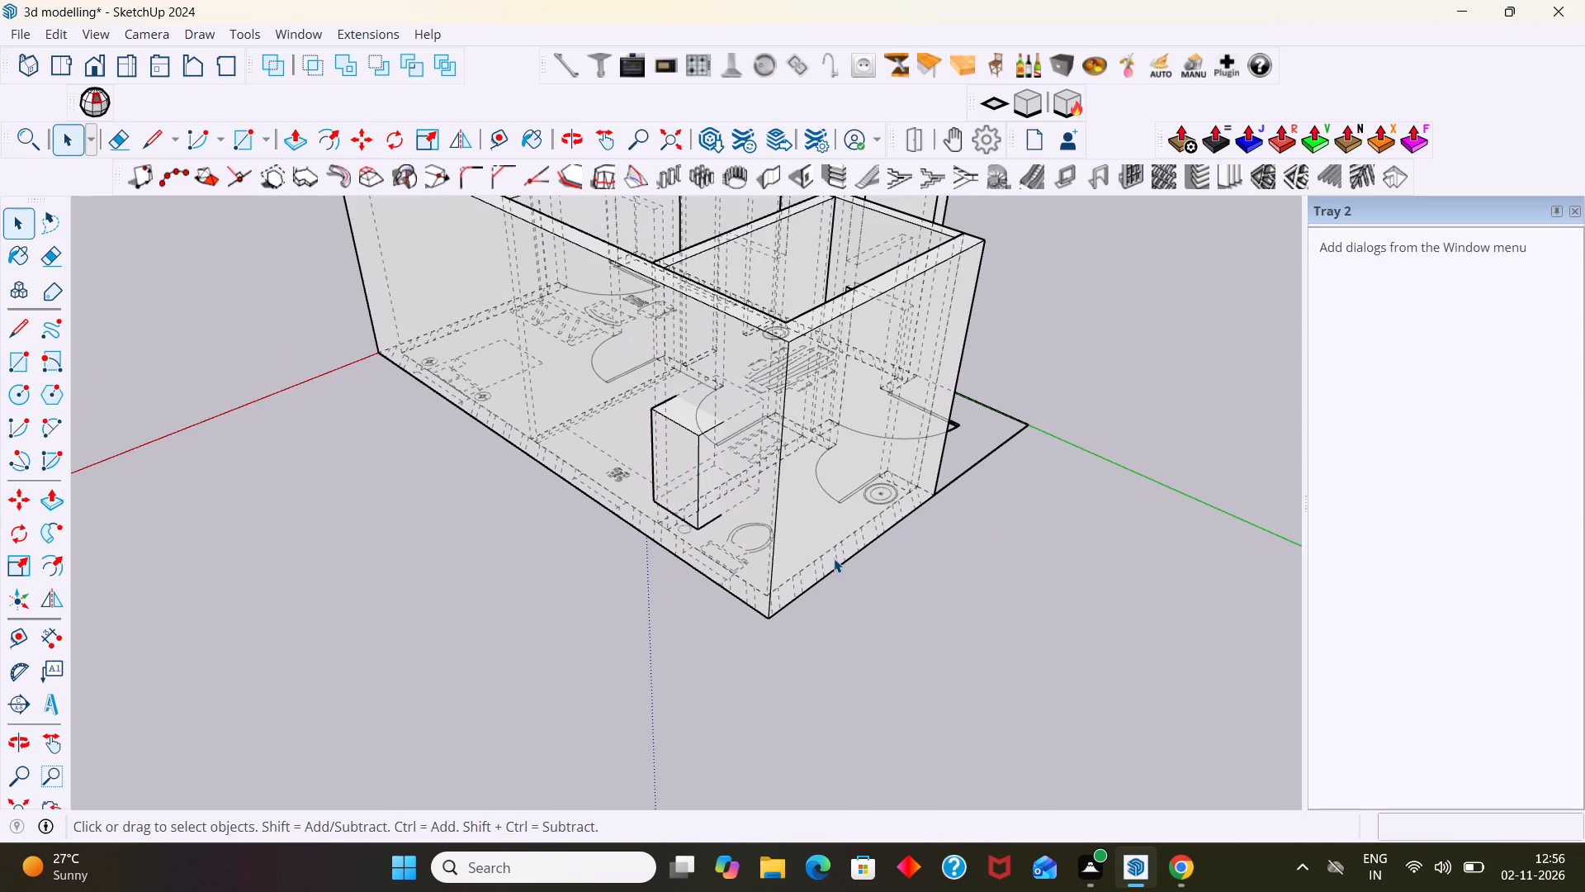
Turn off the display of back edges.
key(k)
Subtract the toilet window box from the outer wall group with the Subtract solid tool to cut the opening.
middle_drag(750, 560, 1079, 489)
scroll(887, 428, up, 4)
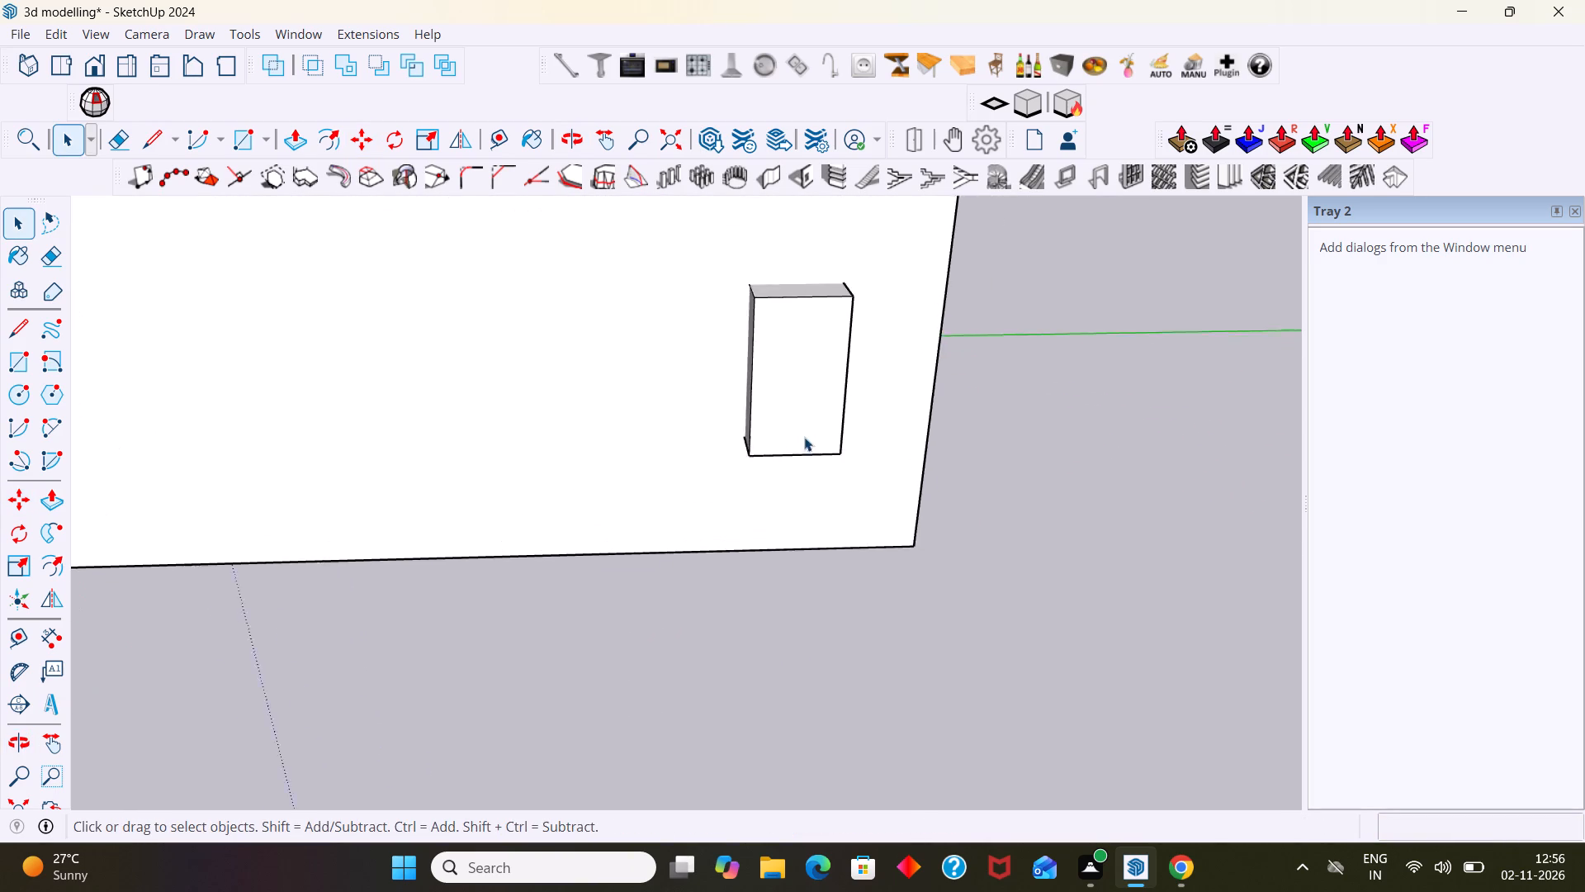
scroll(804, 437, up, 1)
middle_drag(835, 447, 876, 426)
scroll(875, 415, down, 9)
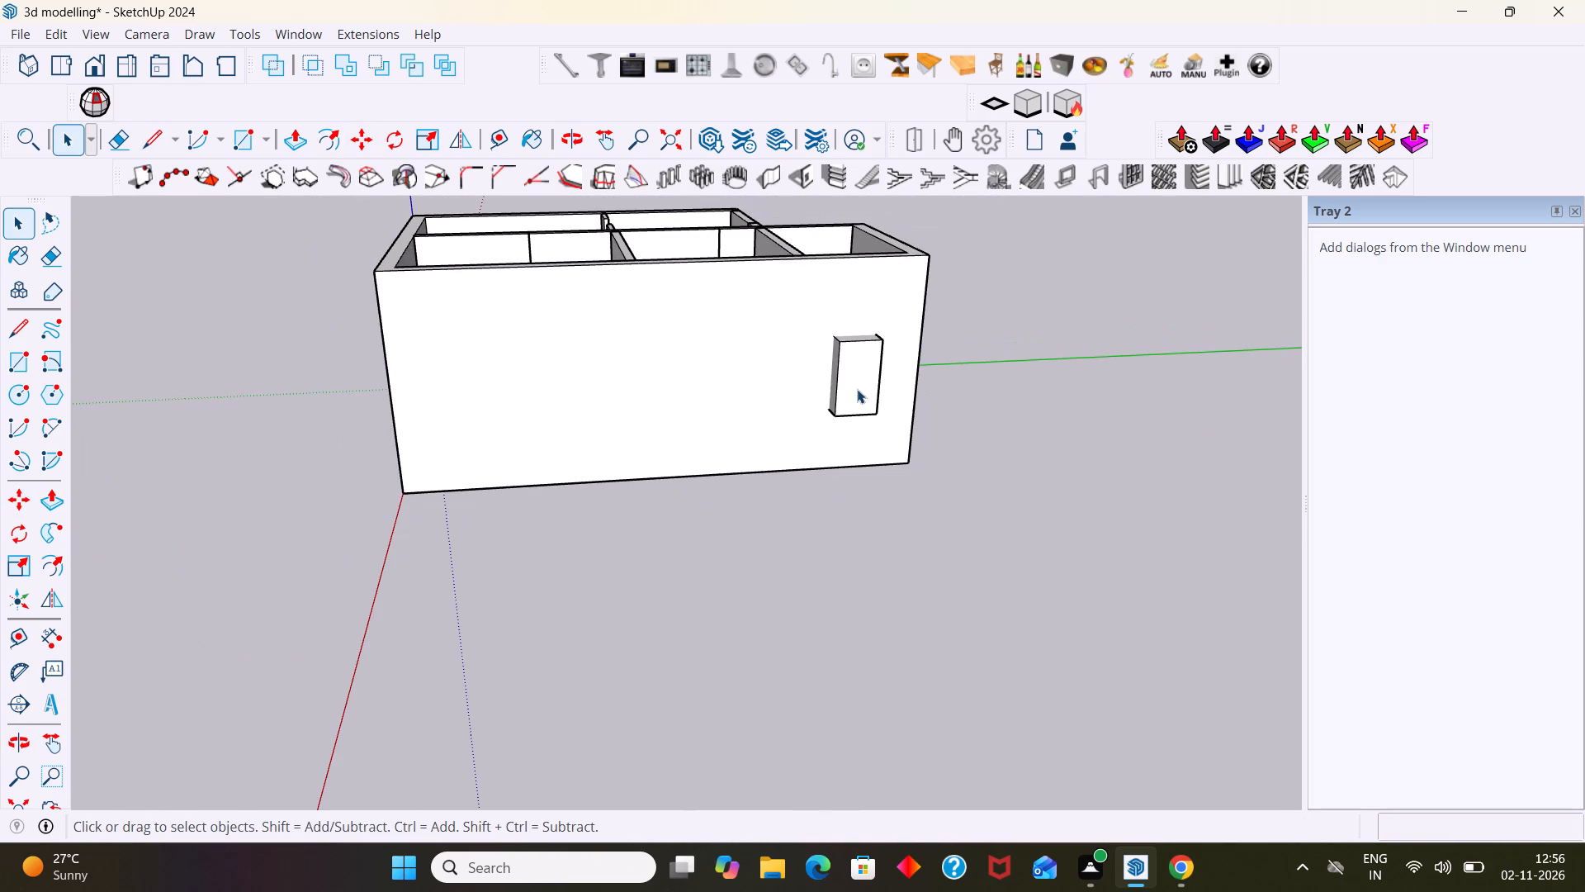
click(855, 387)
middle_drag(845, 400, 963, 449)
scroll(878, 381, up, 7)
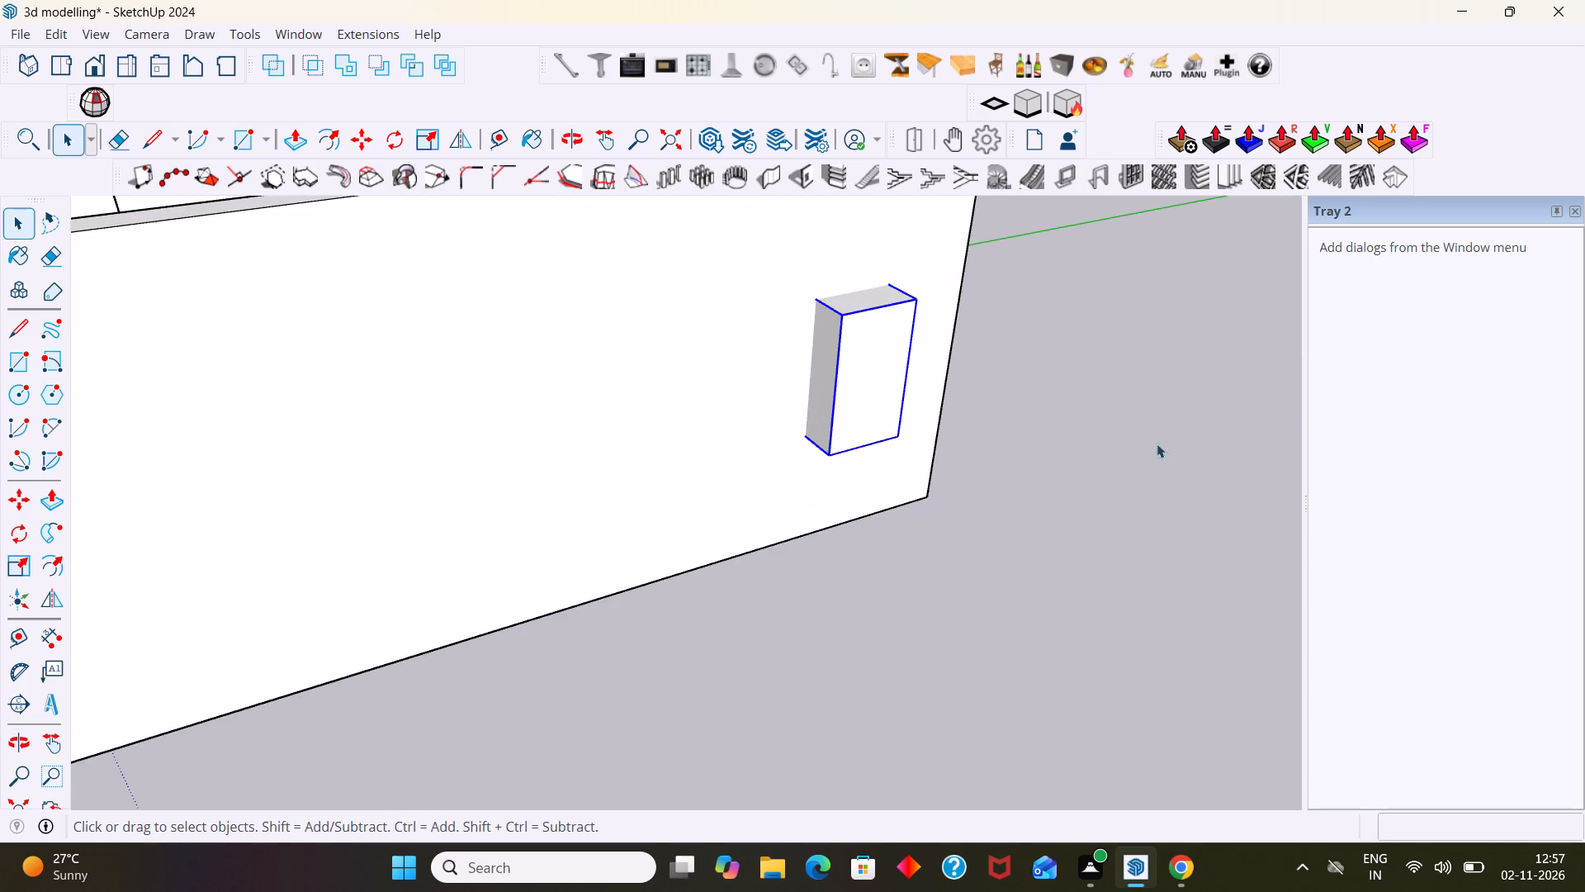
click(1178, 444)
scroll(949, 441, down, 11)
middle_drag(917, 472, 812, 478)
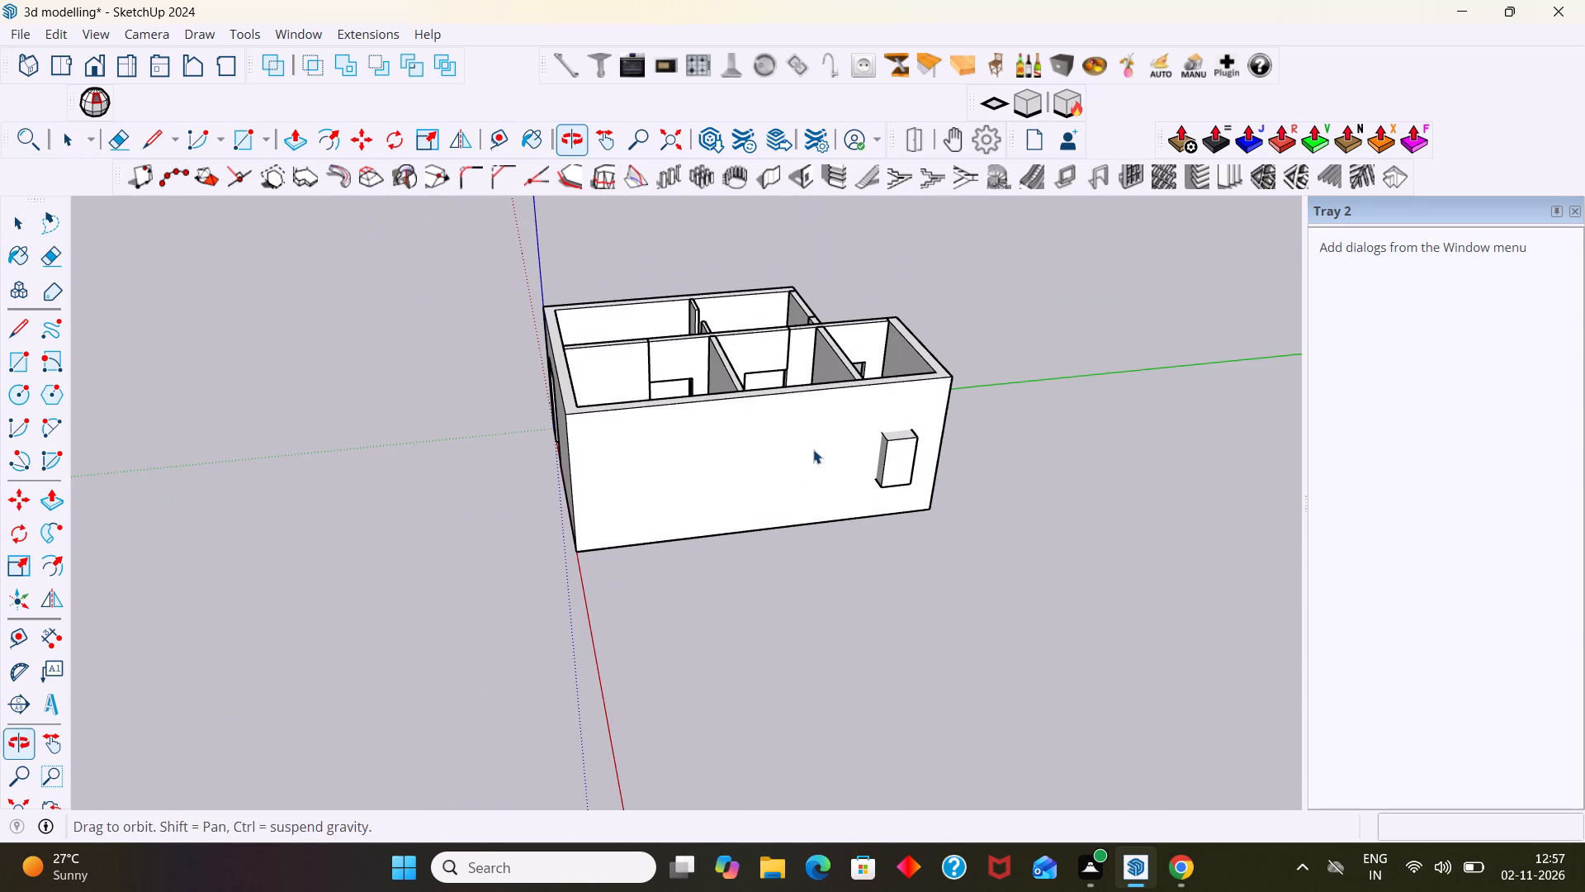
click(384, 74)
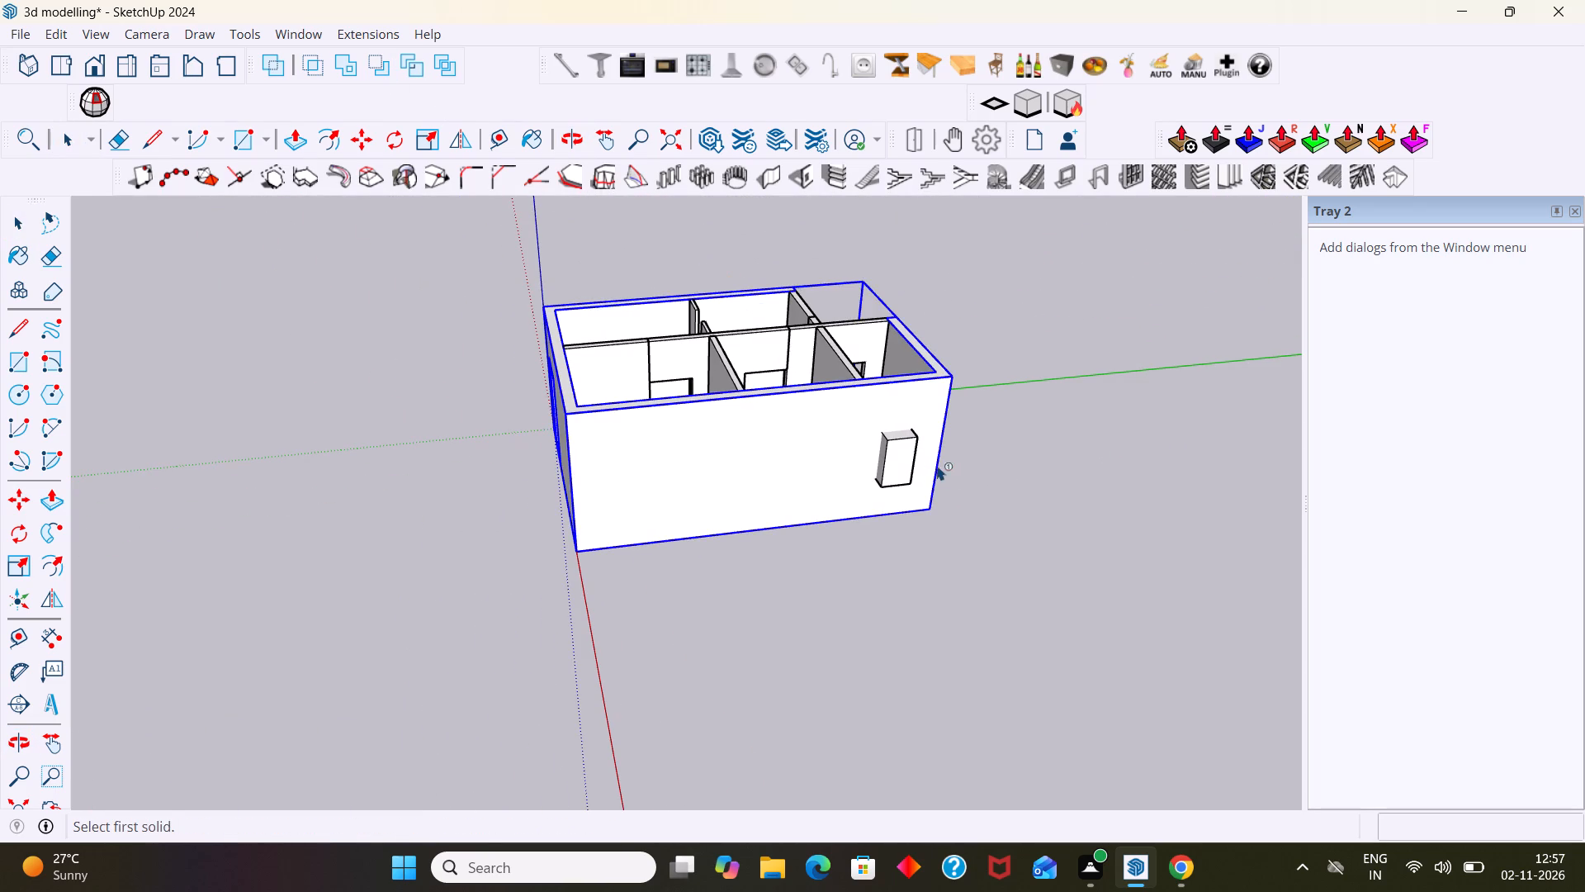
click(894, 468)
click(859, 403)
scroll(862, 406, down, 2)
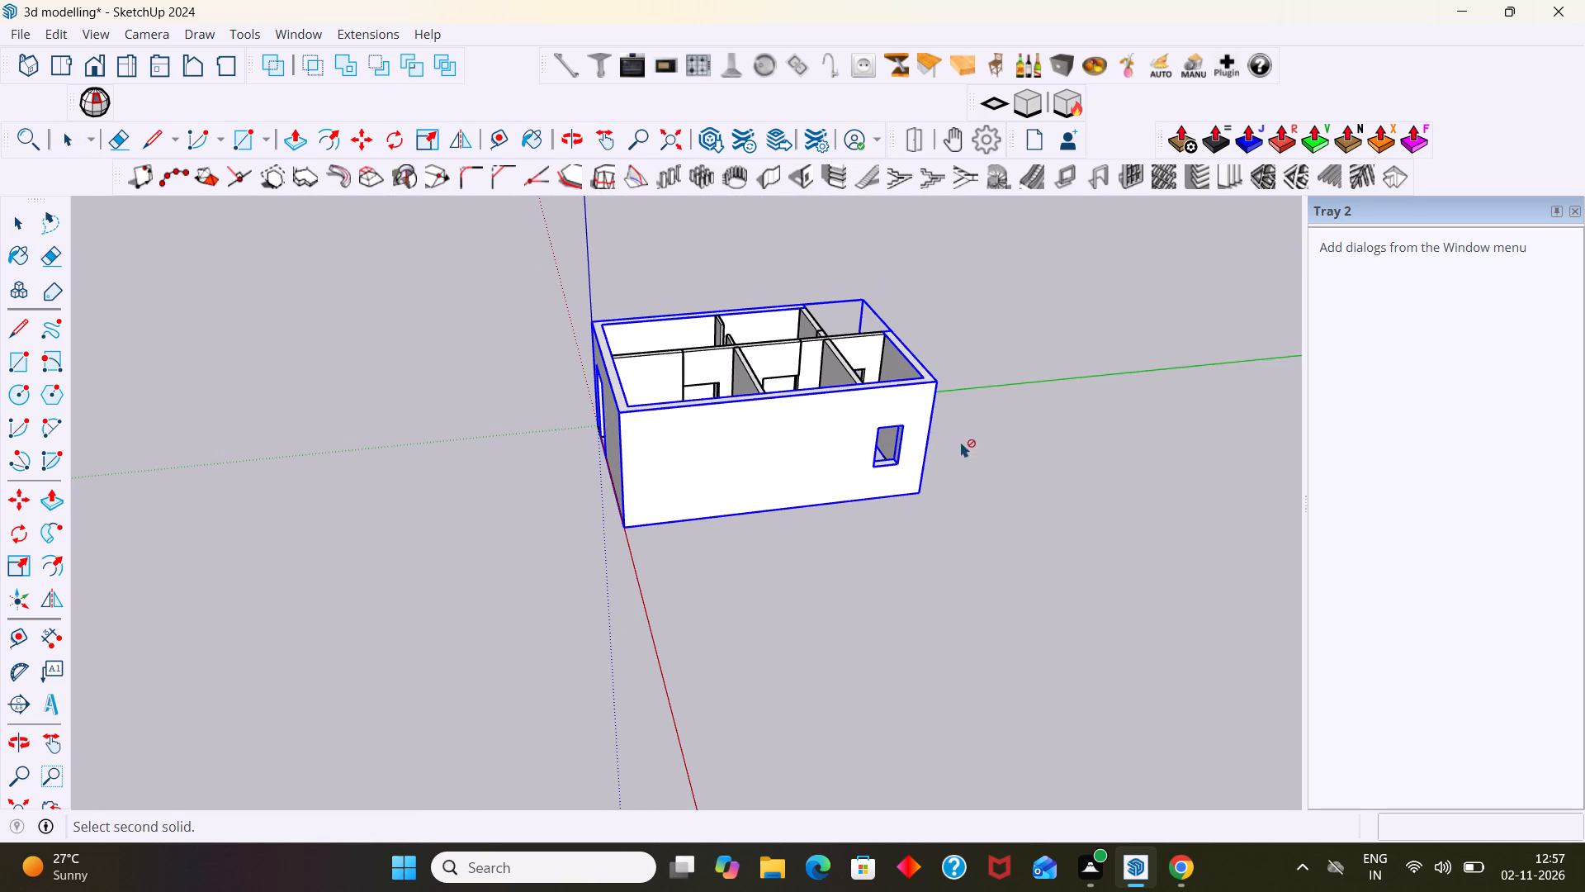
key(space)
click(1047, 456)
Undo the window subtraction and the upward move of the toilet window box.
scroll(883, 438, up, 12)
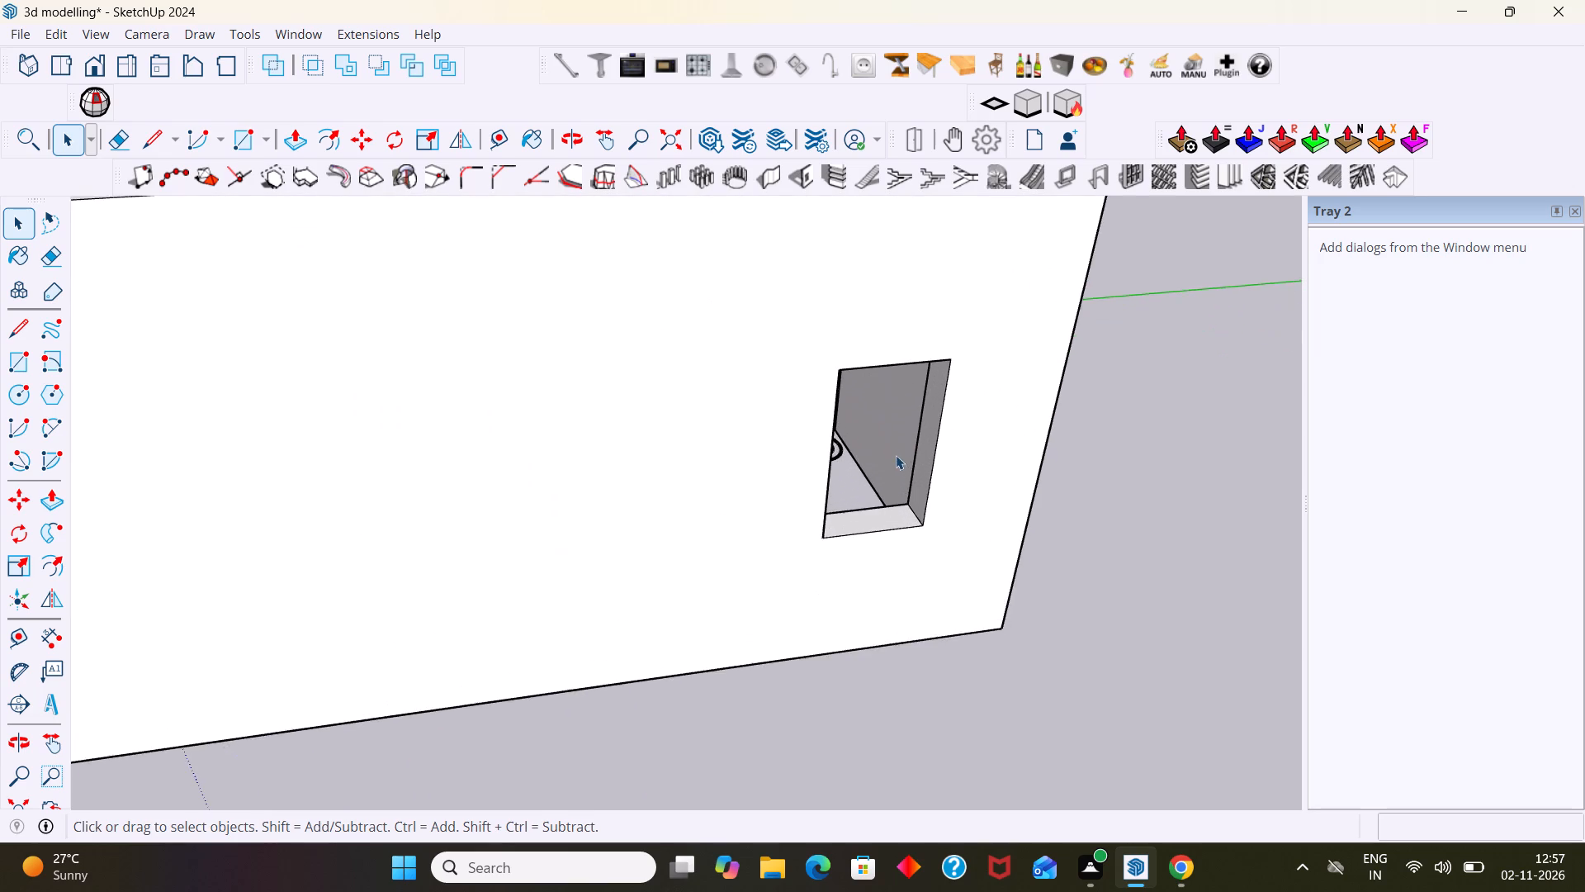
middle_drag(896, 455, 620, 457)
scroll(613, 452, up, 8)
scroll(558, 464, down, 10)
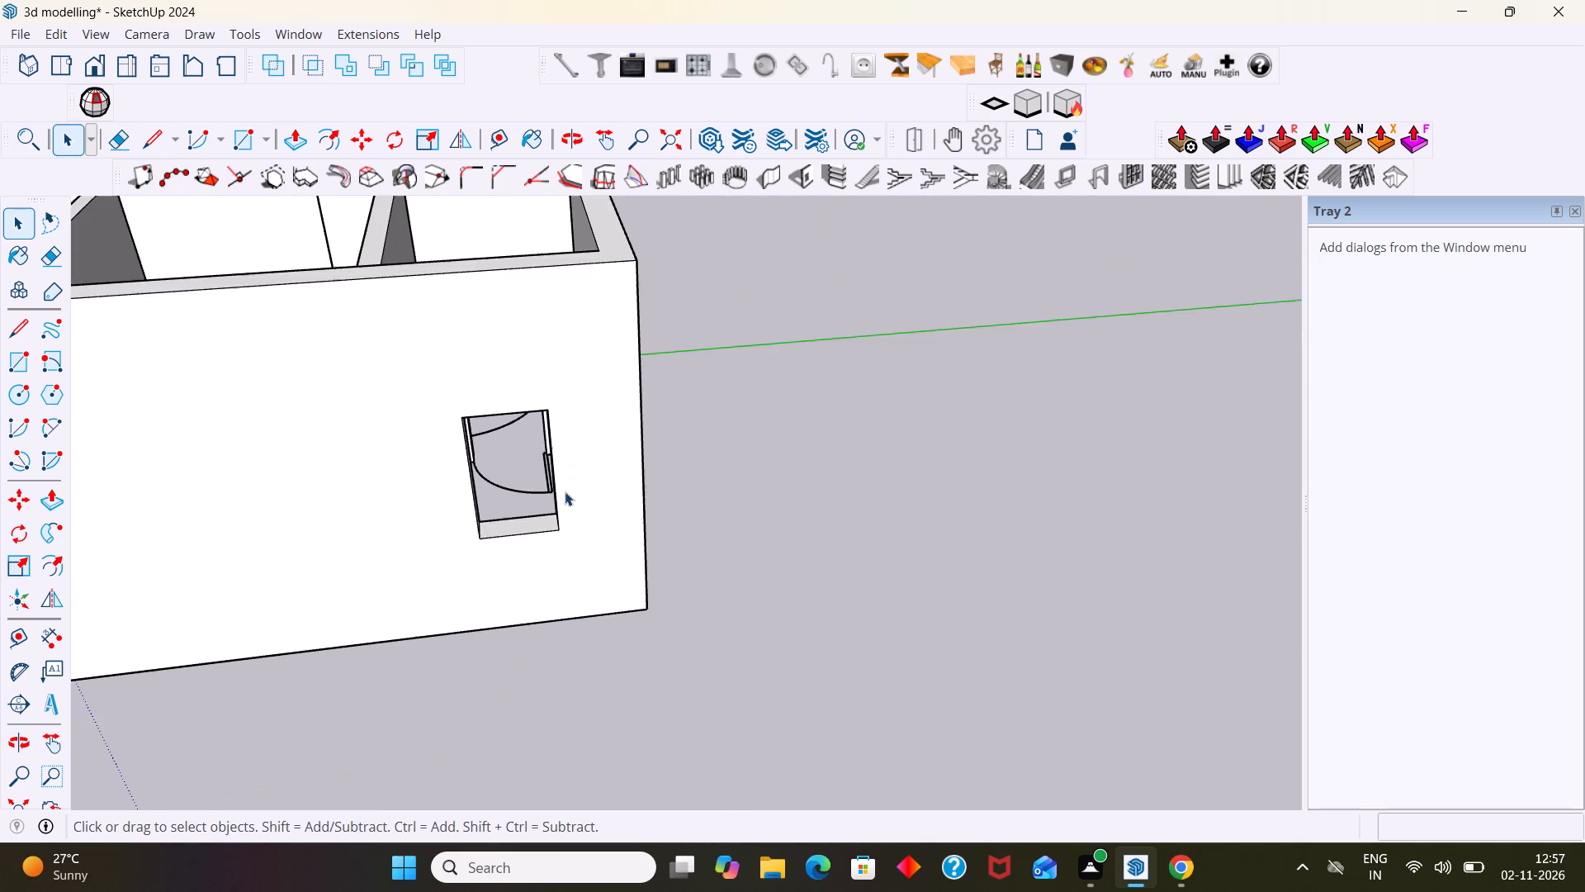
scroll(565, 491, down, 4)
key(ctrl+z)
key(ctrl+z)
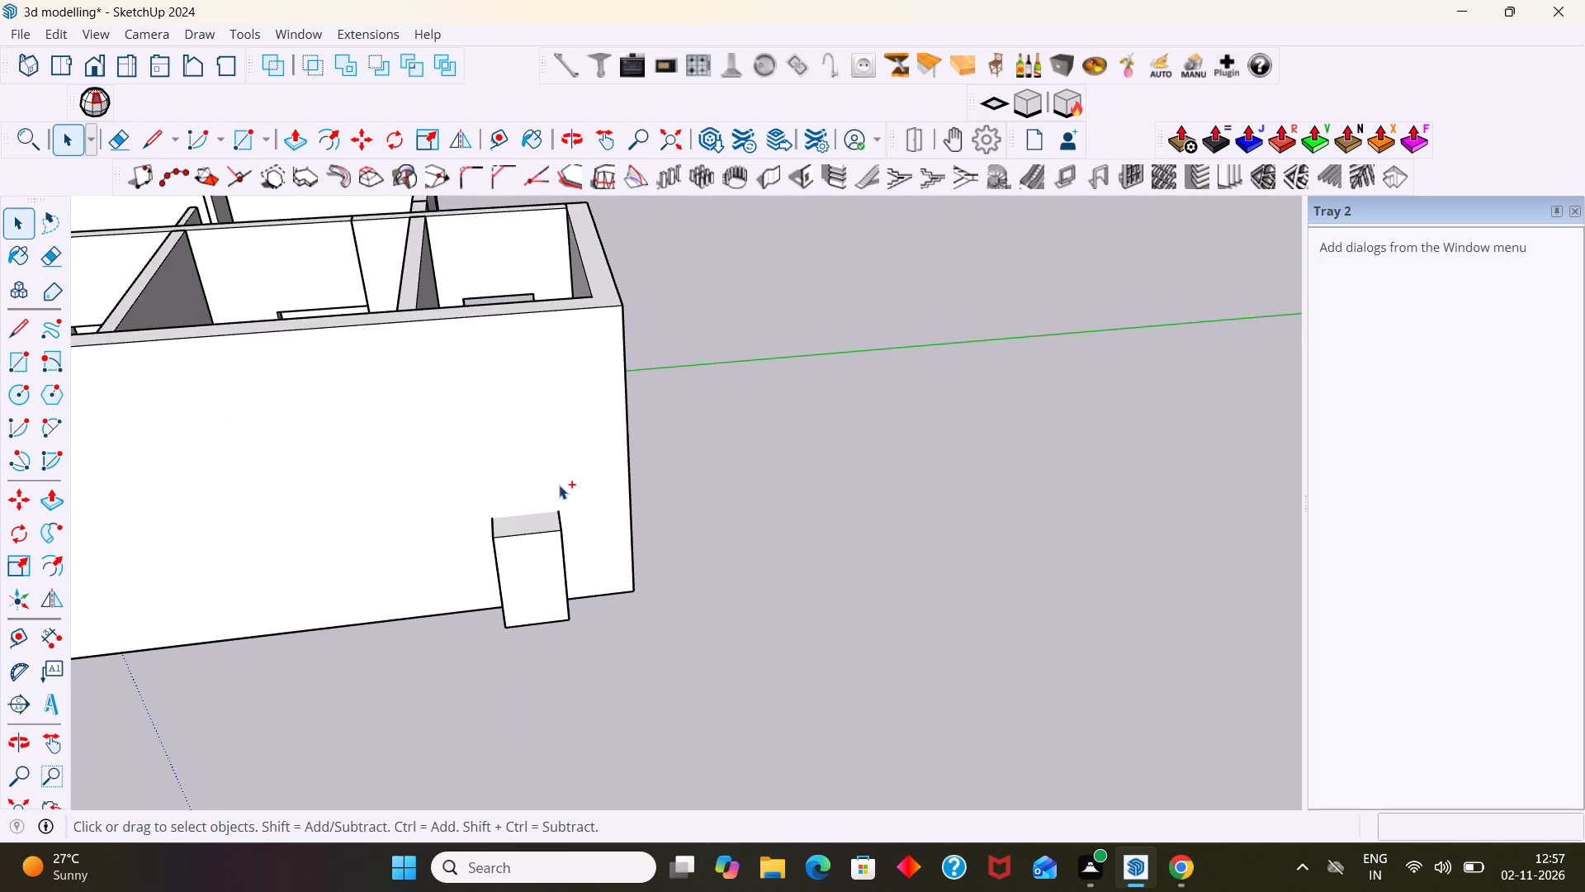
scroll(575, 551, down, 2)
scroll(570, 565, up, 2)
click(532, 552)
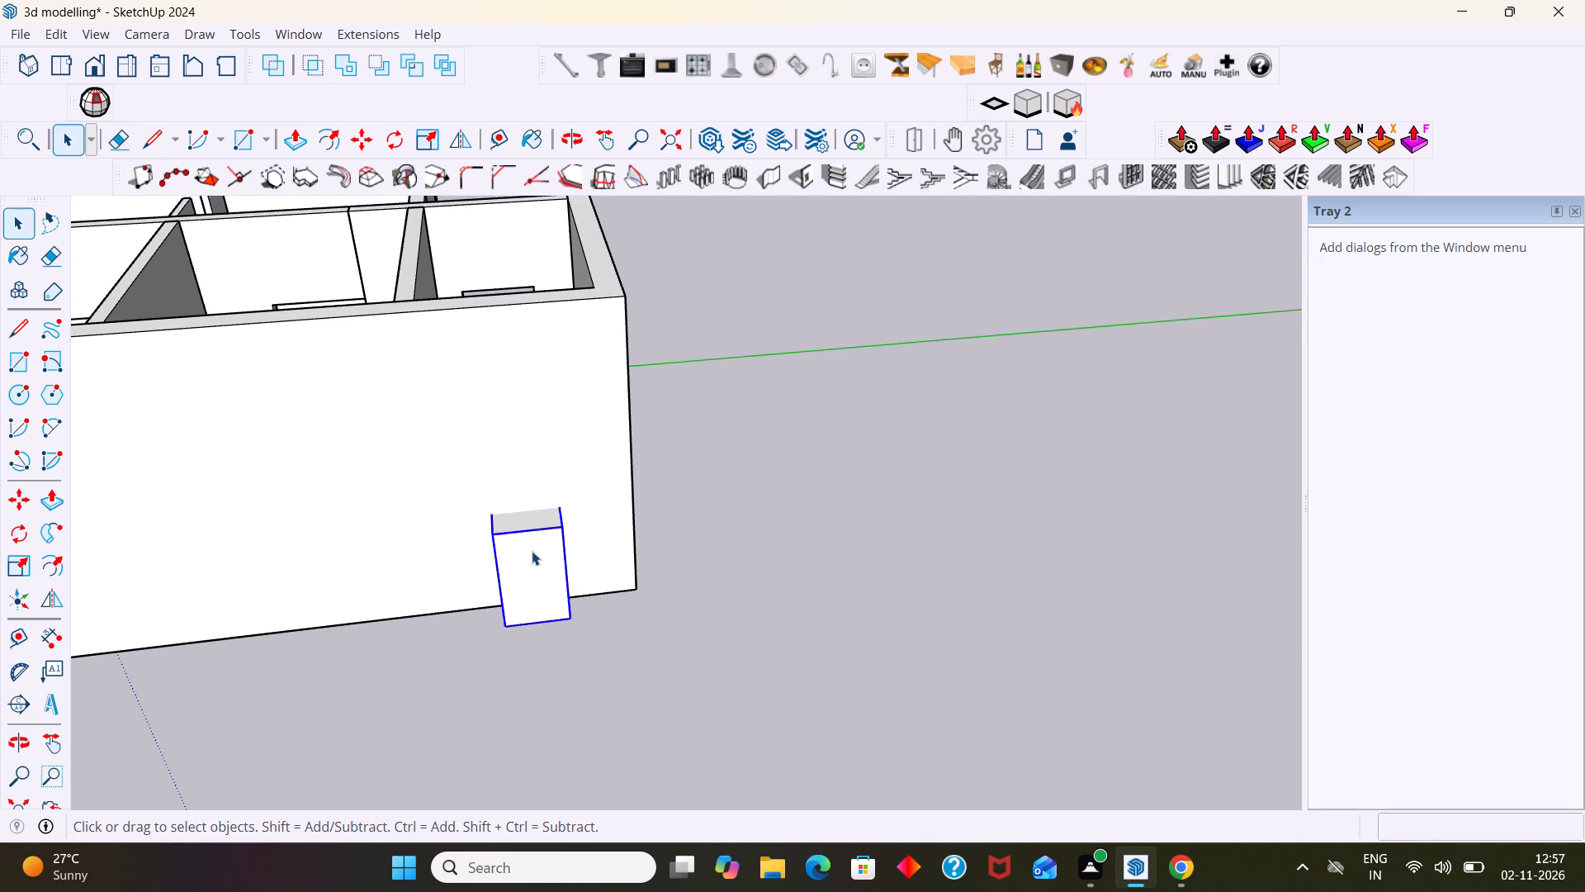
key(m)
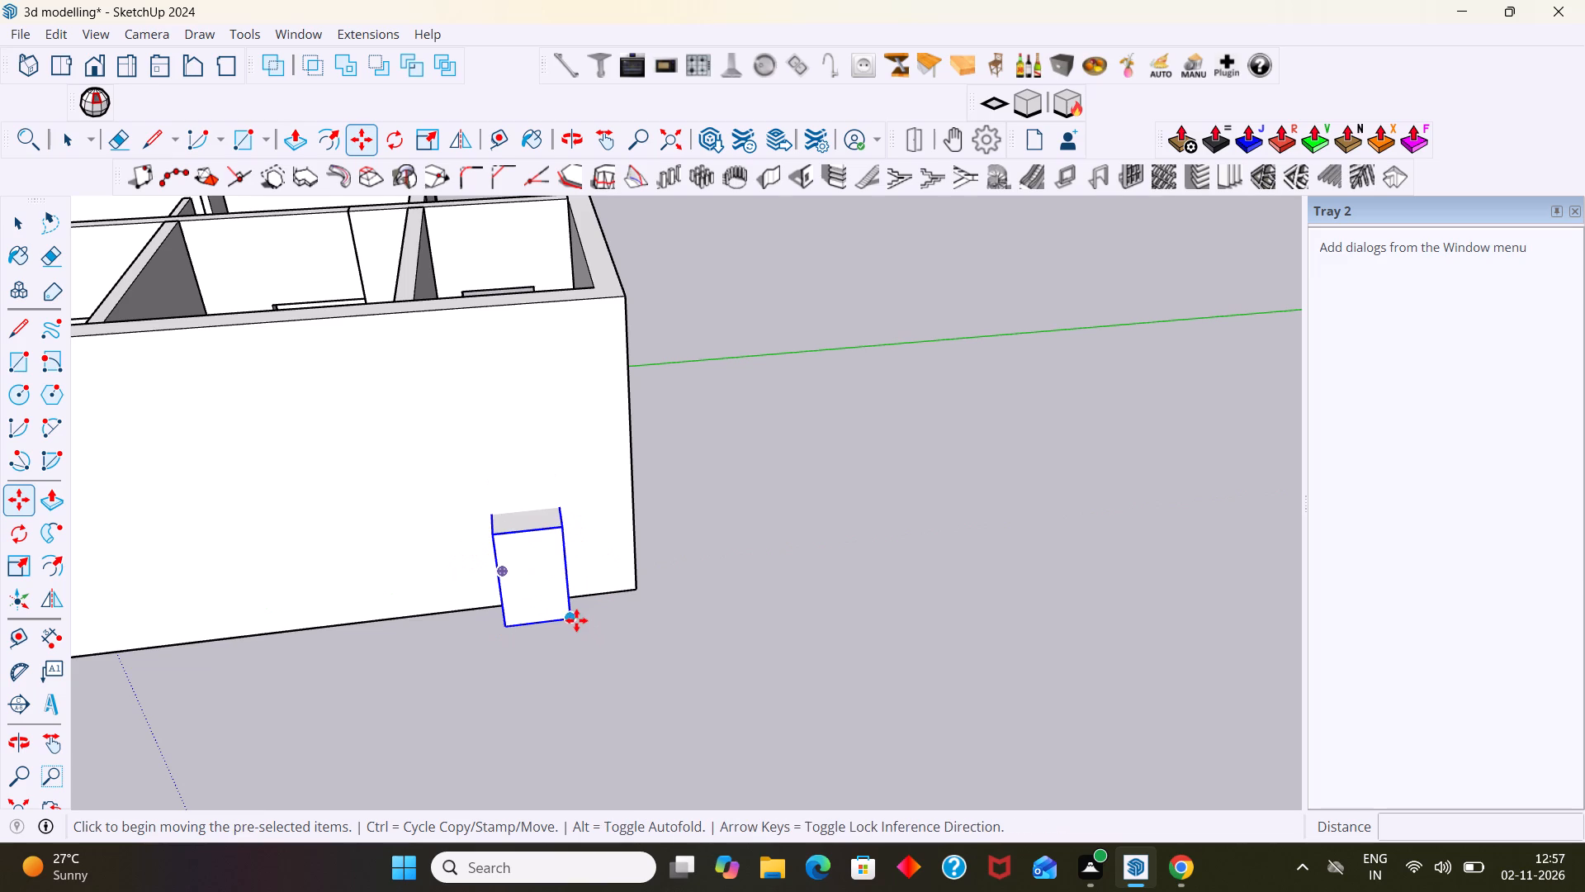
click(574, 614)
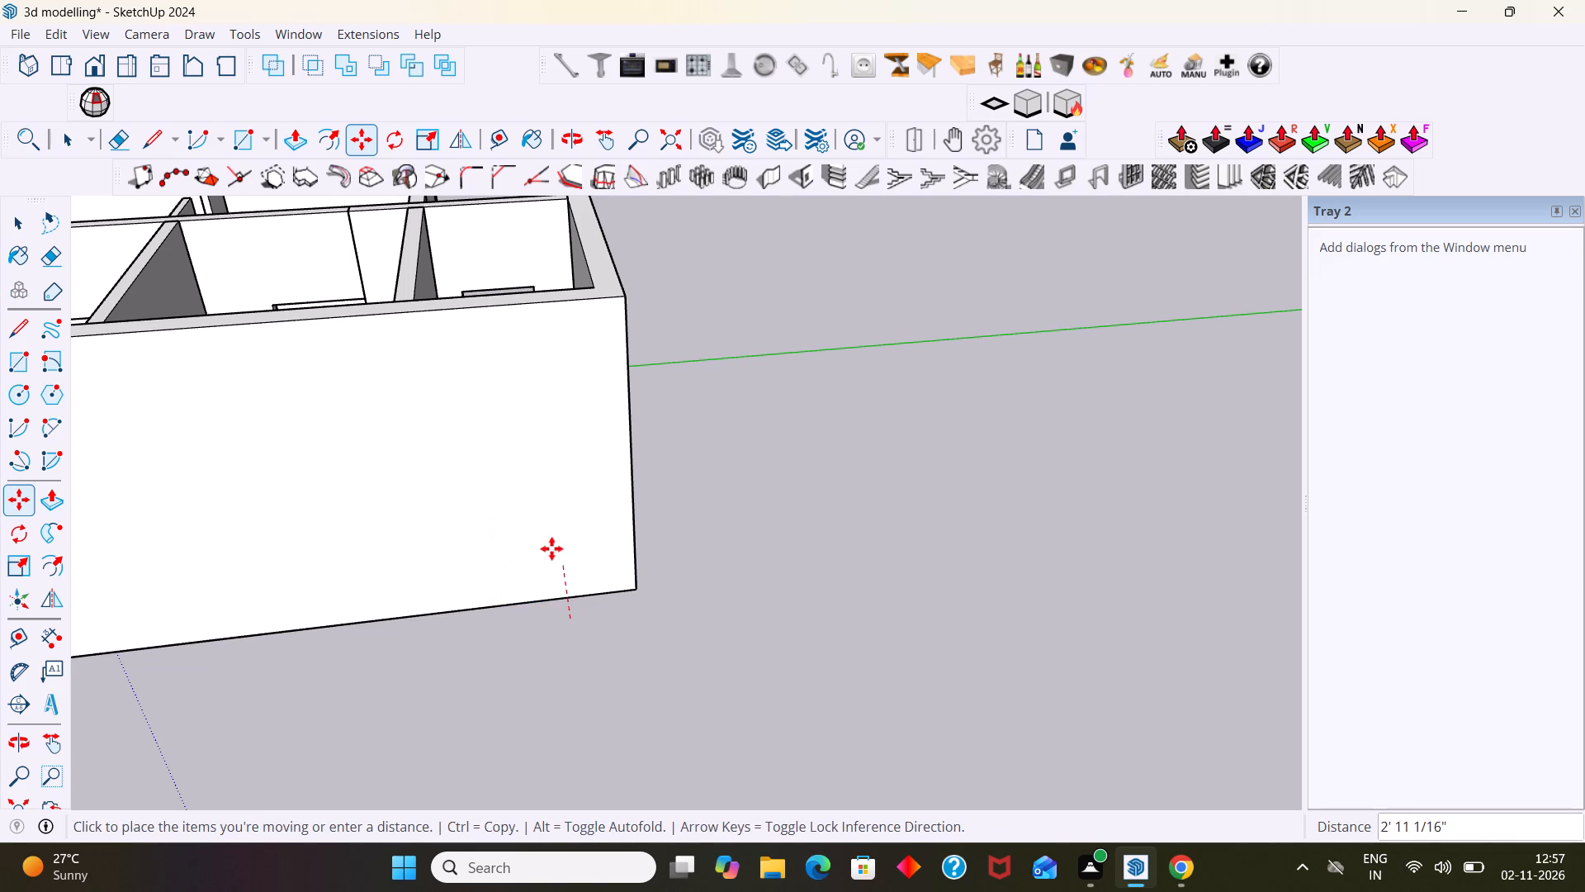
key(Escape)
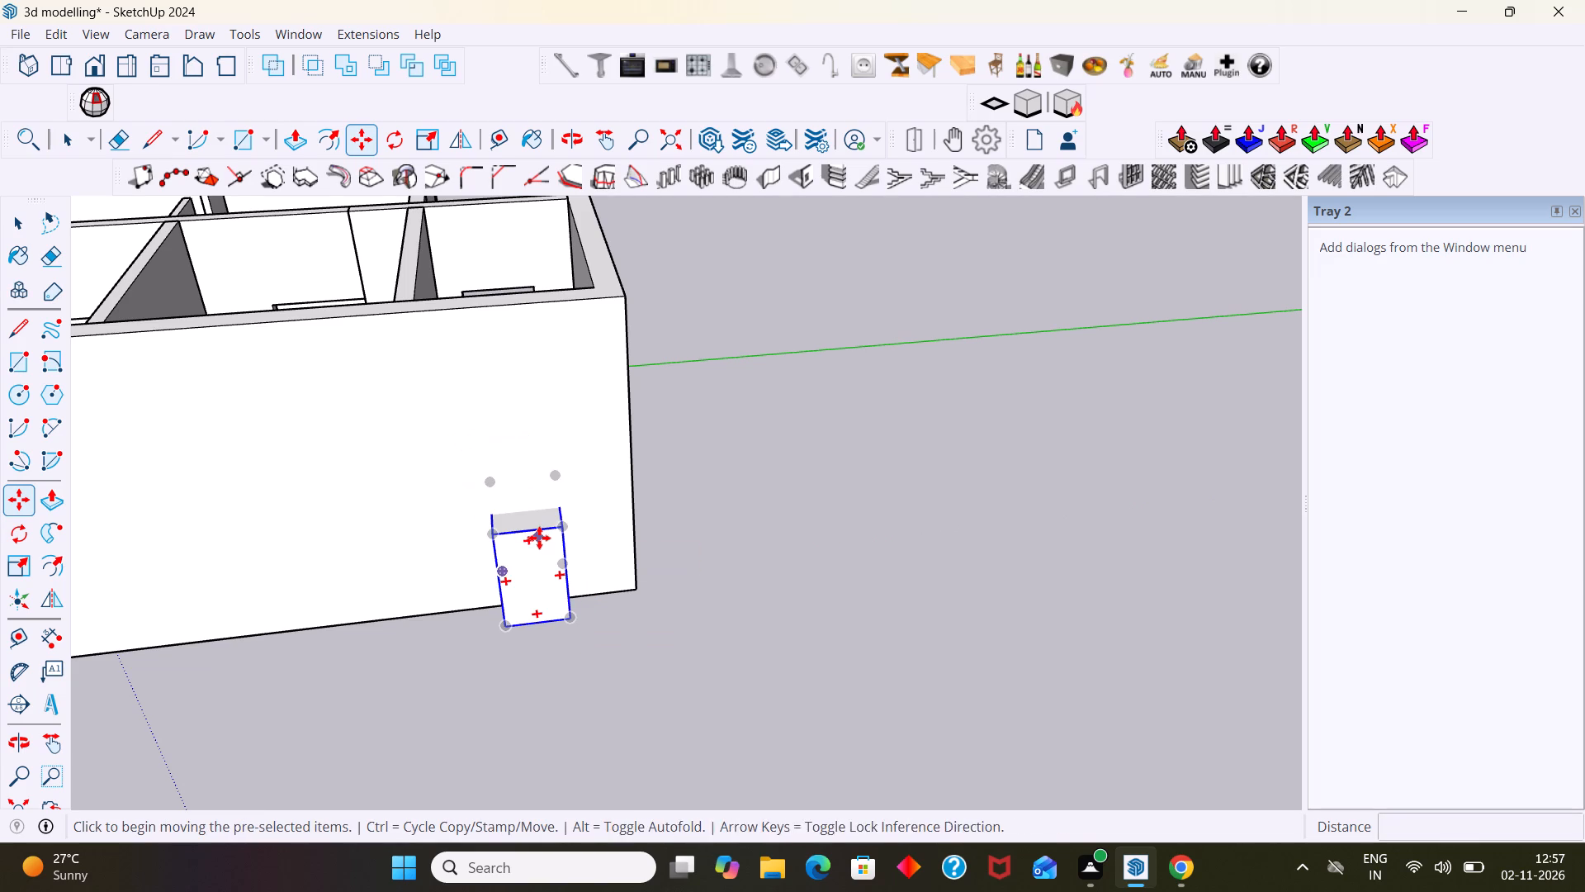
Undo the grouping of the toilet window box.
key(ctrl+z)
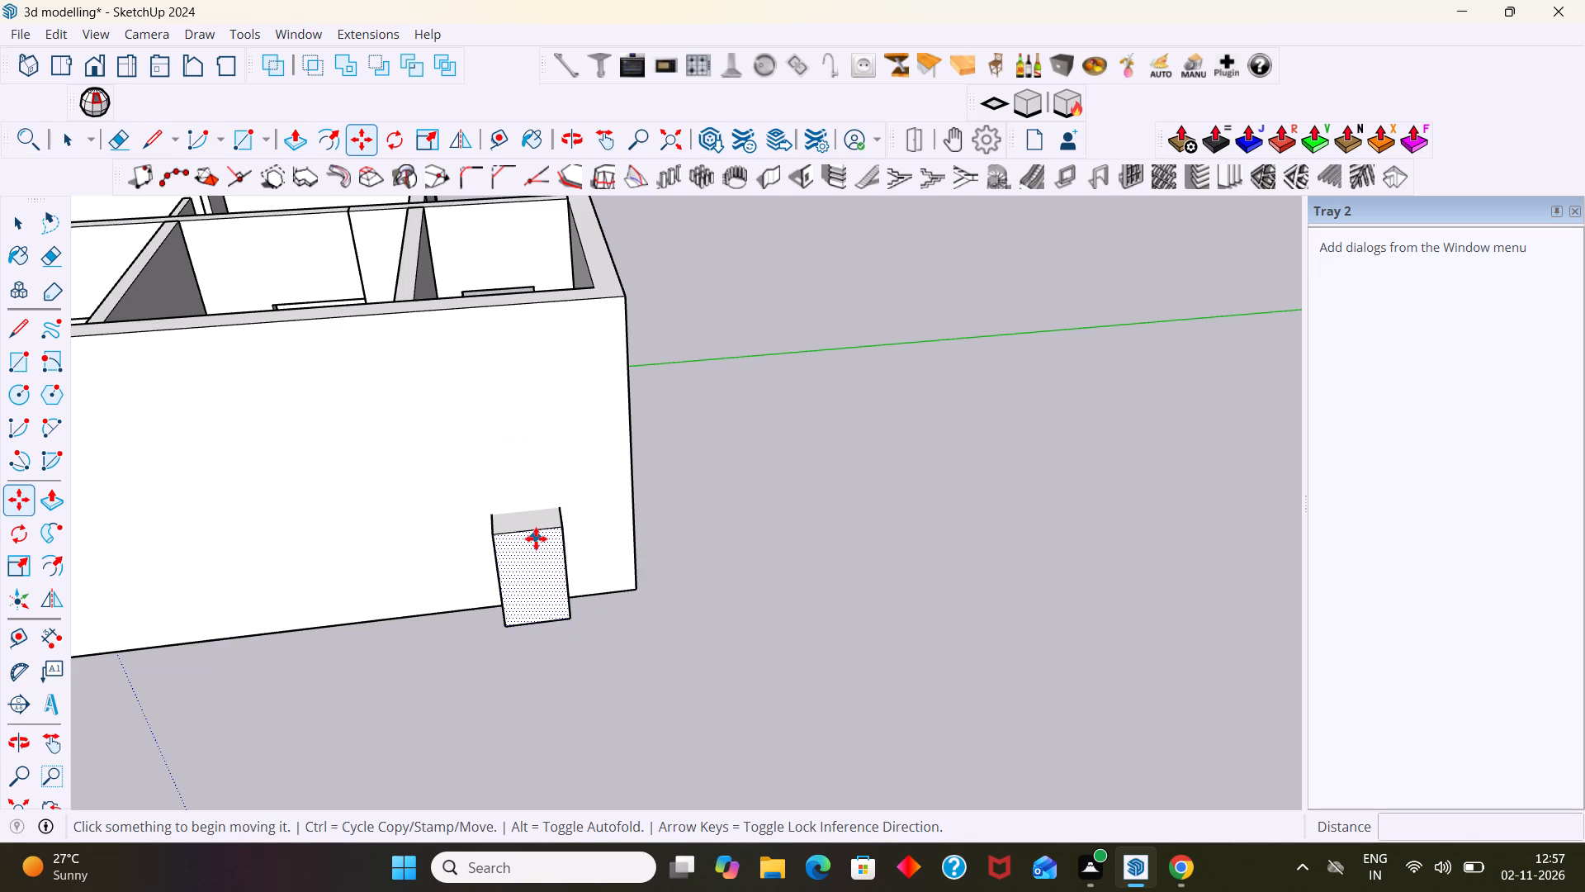
Select the outer face of the ungrouped toilet window box.
key(space)
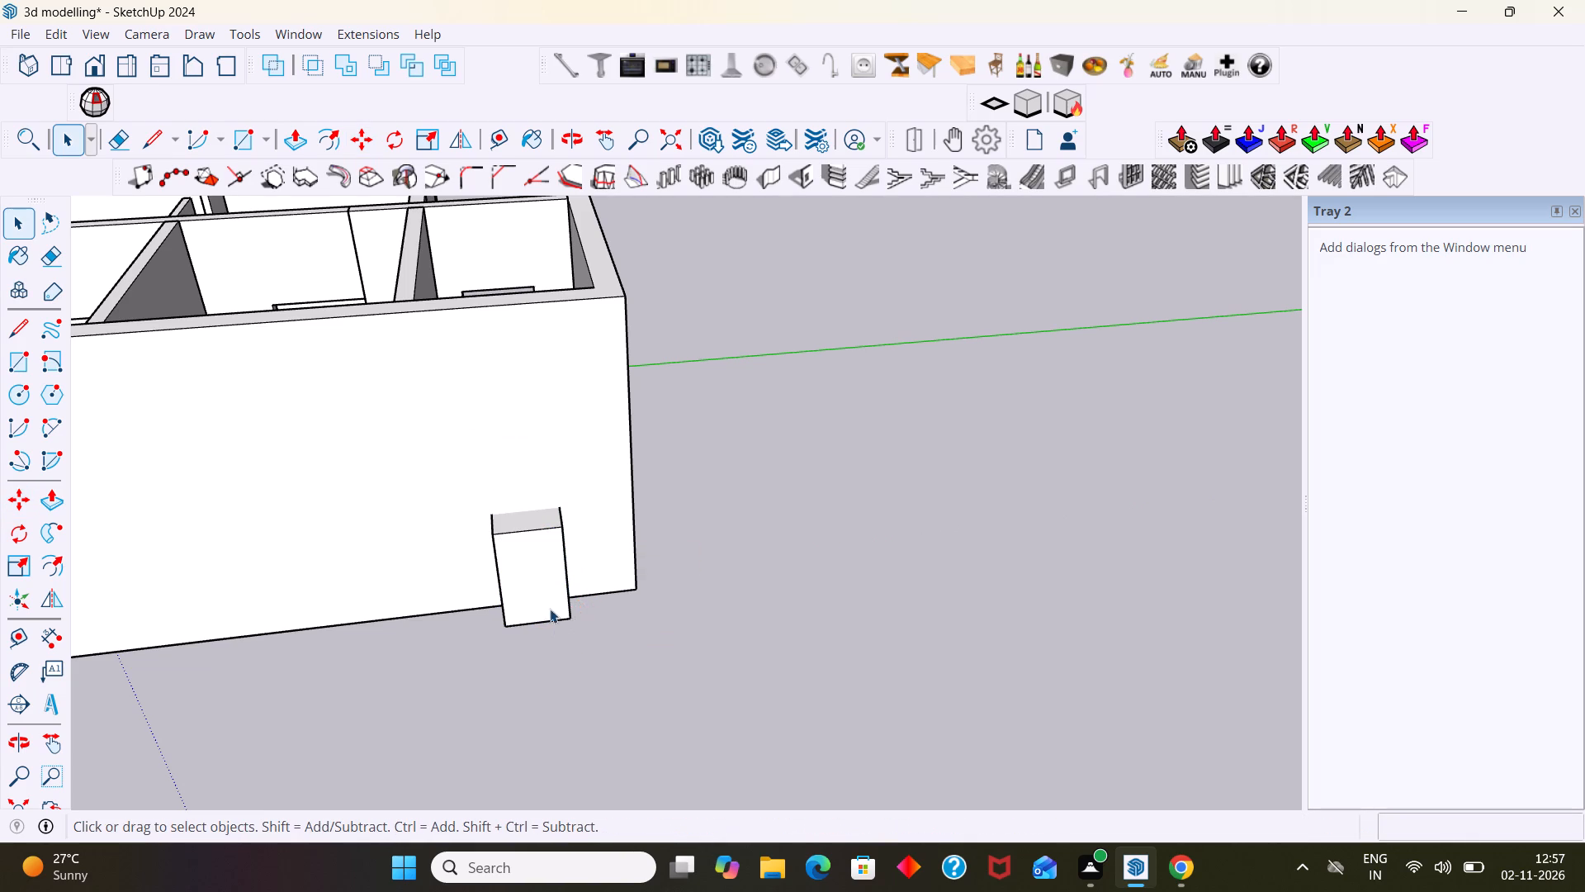
click(548, 602)
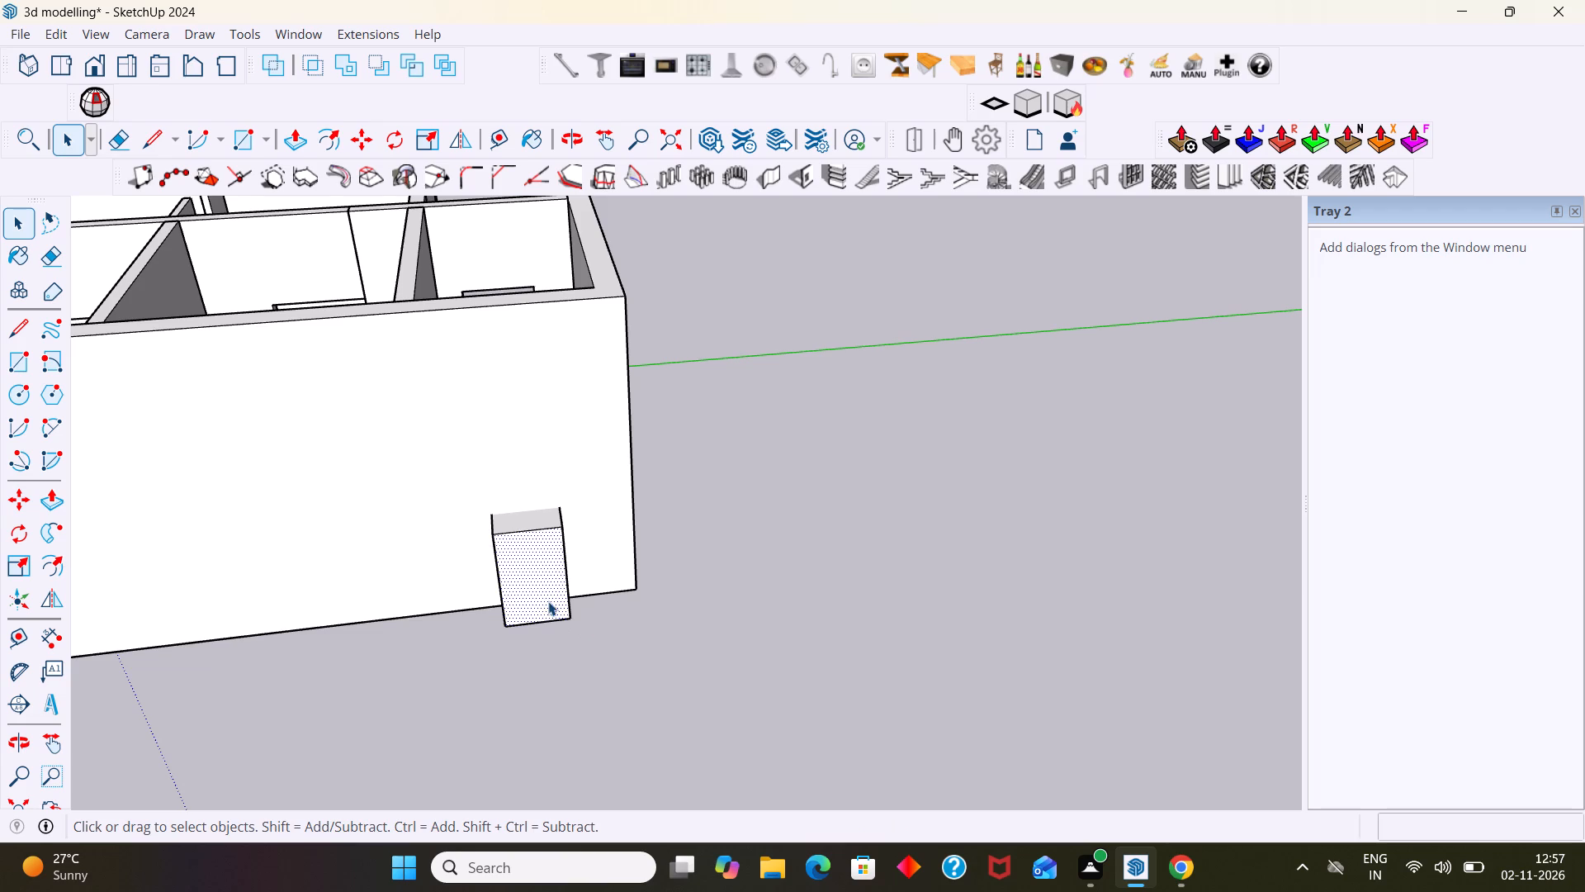
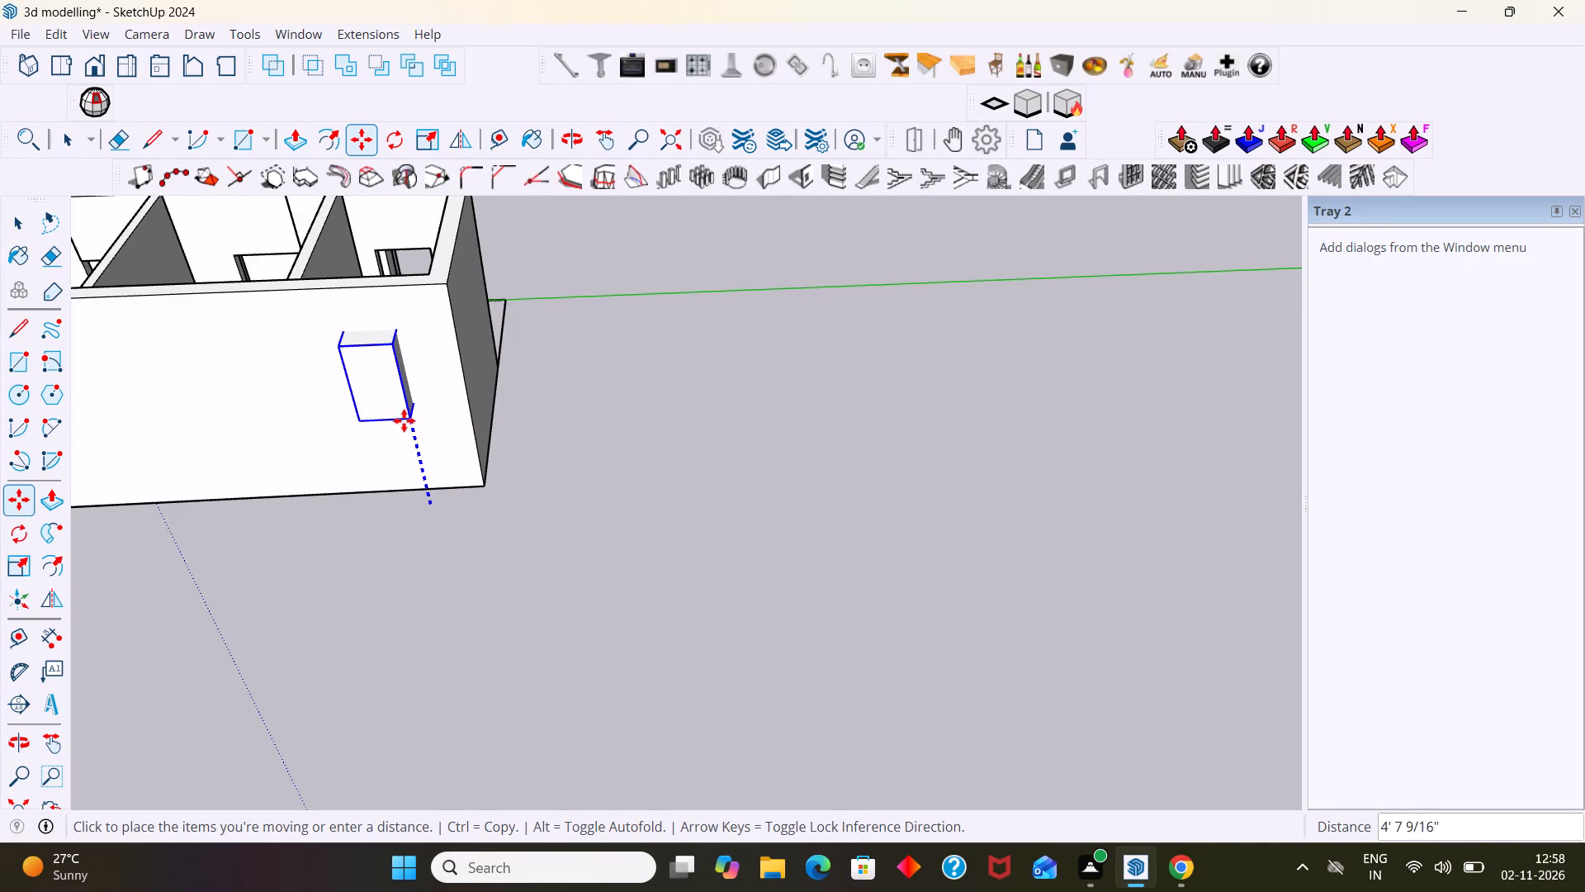
Move the window block 3' up along the vertical axis from the base of the outer wall.
text(3')
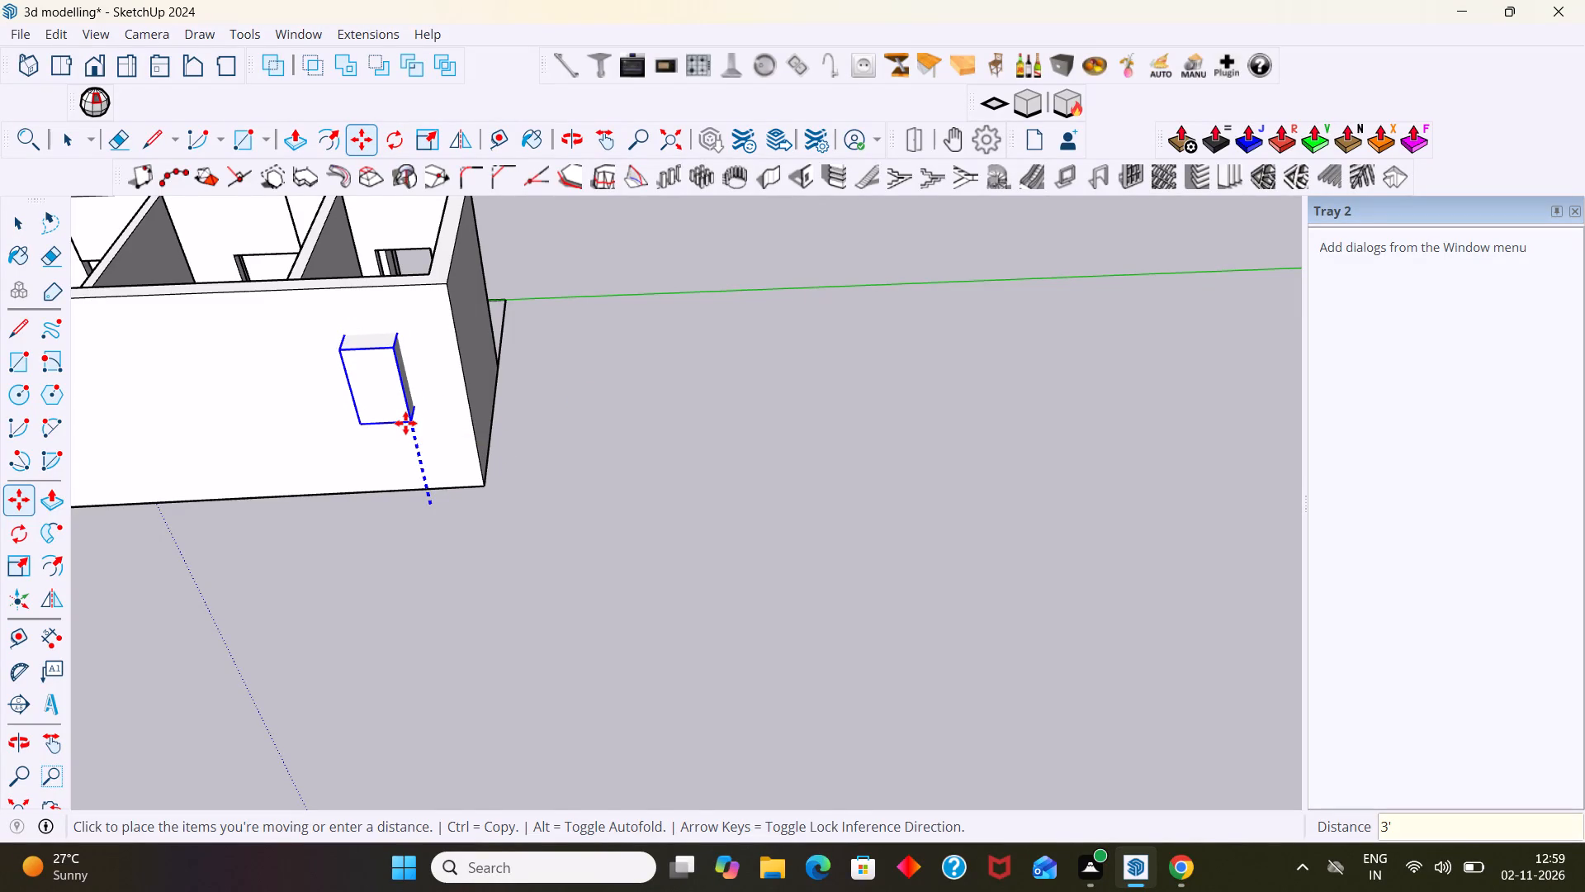
key(Return)
key(space)
click(650, 490)
Examine the raised block's placement on the outer wall near the building corner from several angles.
middle_drag(435, 415, 870, 361)
scroll(629, 429, down, 4)
middle_drag(635, 441, 634, 525)
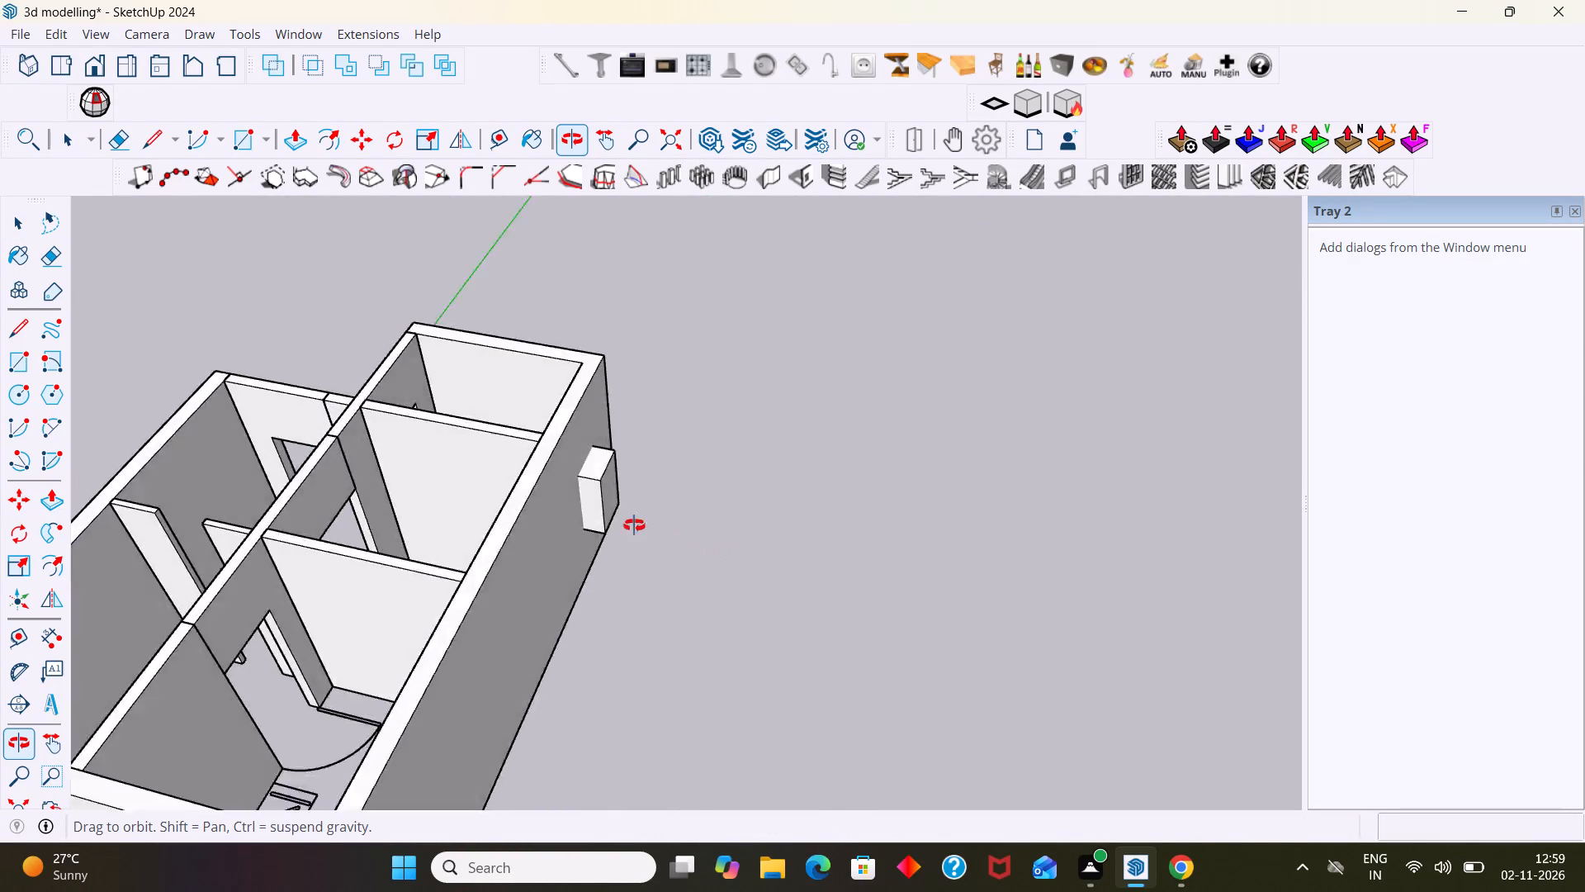
middle_drag(634, 525, 489, 507)
scroll(702, 480, up, 5)
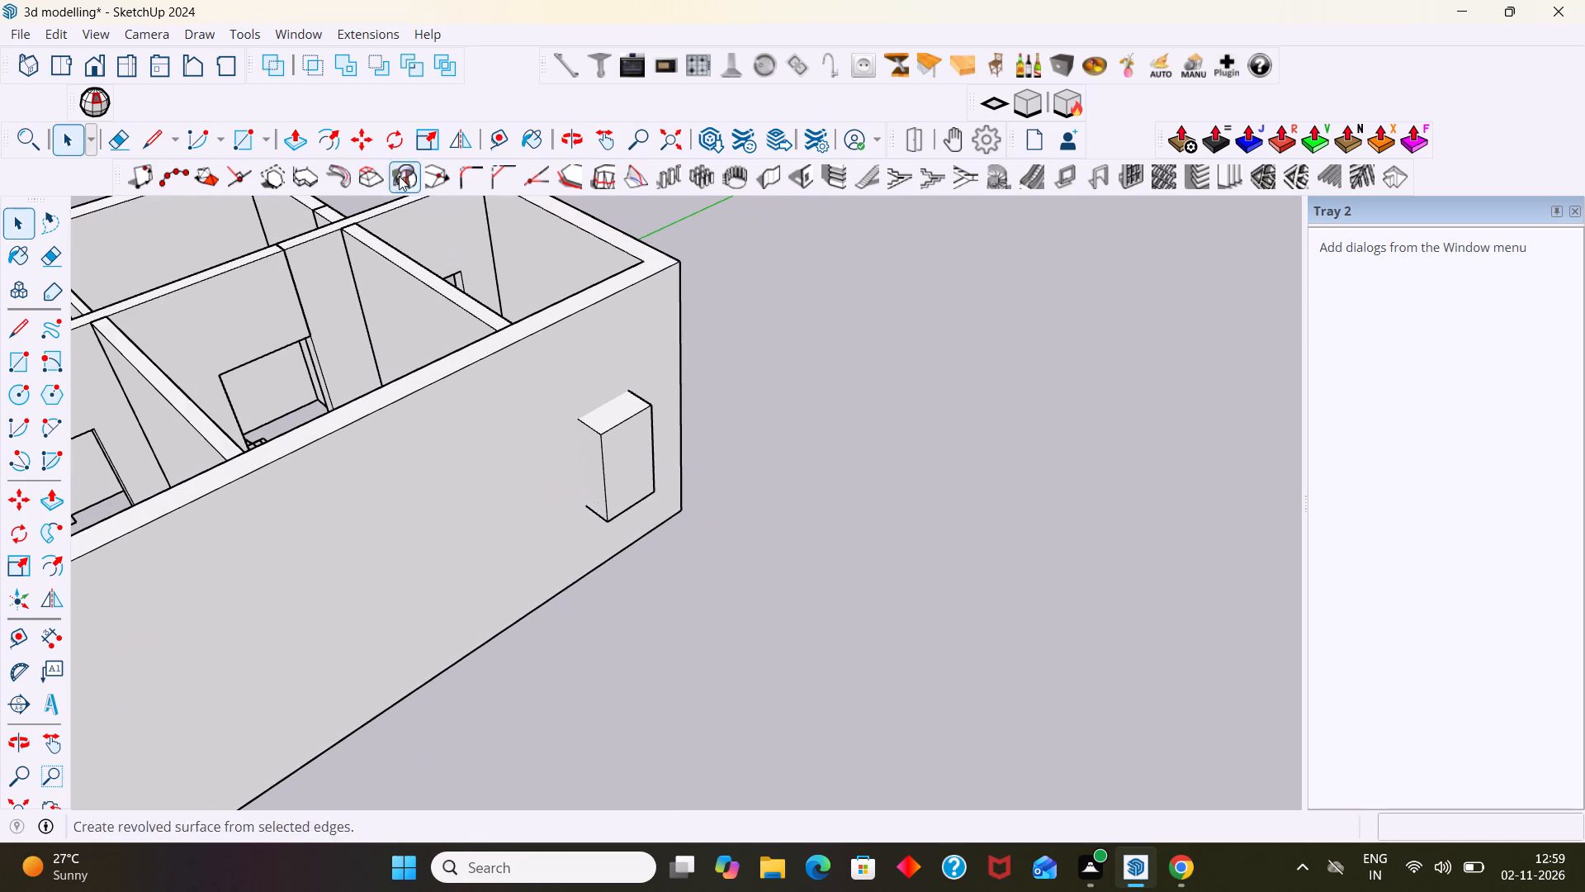
scroll(694, 349, down, 4)
middle_drag(665, 448, 552, 434)
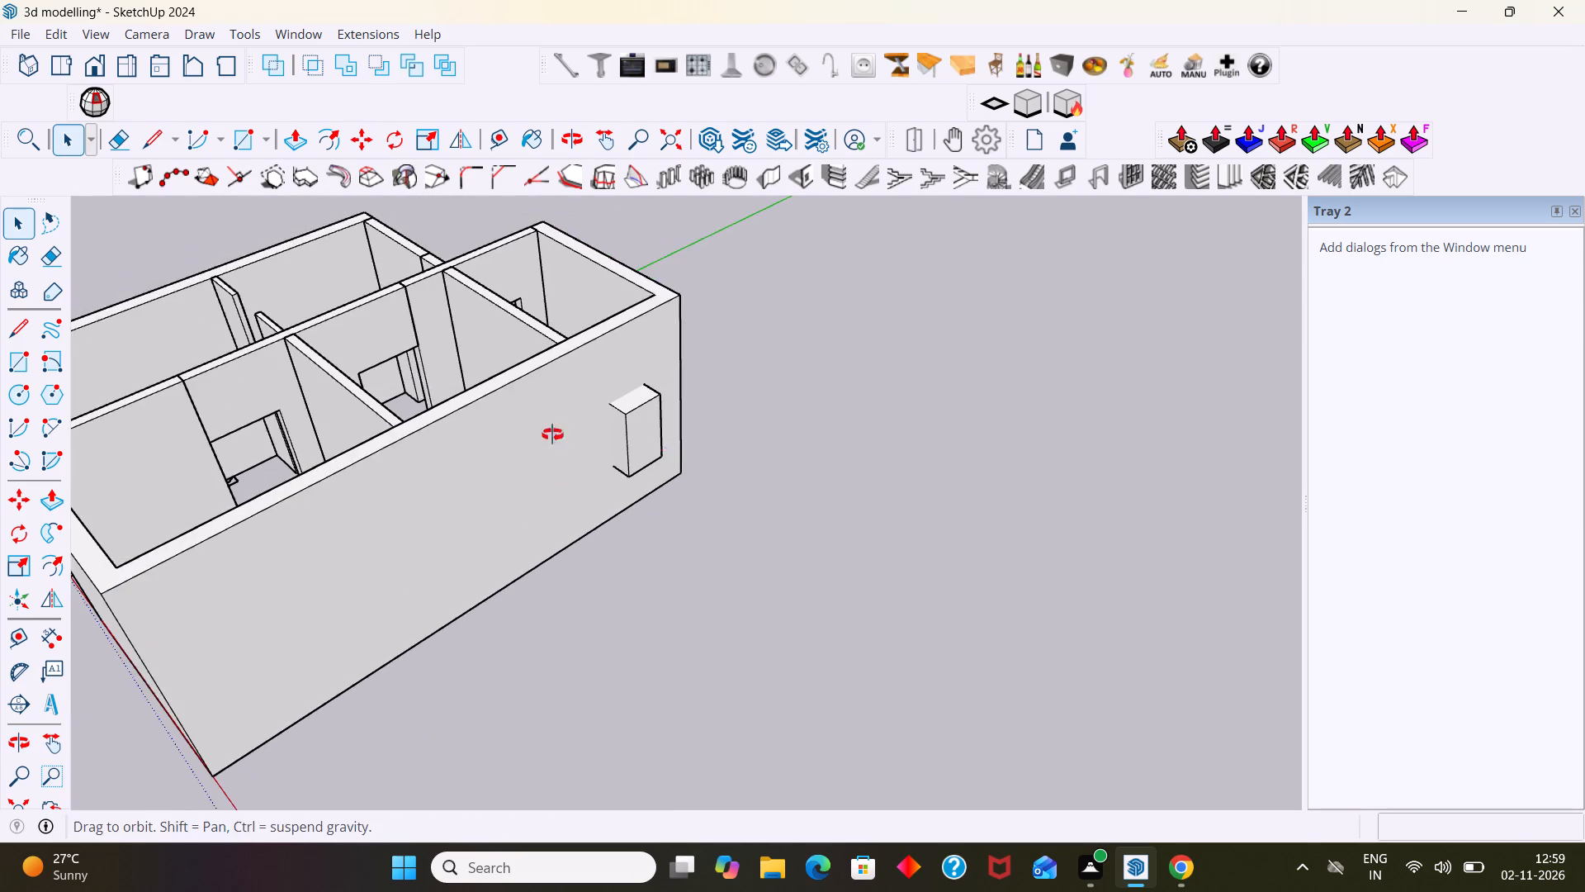
middle_drag(552, 434, 440, 422)
shift+middle_drag(528, 426, 409, 371)
scroll(549, 391, up, 2)
middle_drag(528, 402, 655, 433)
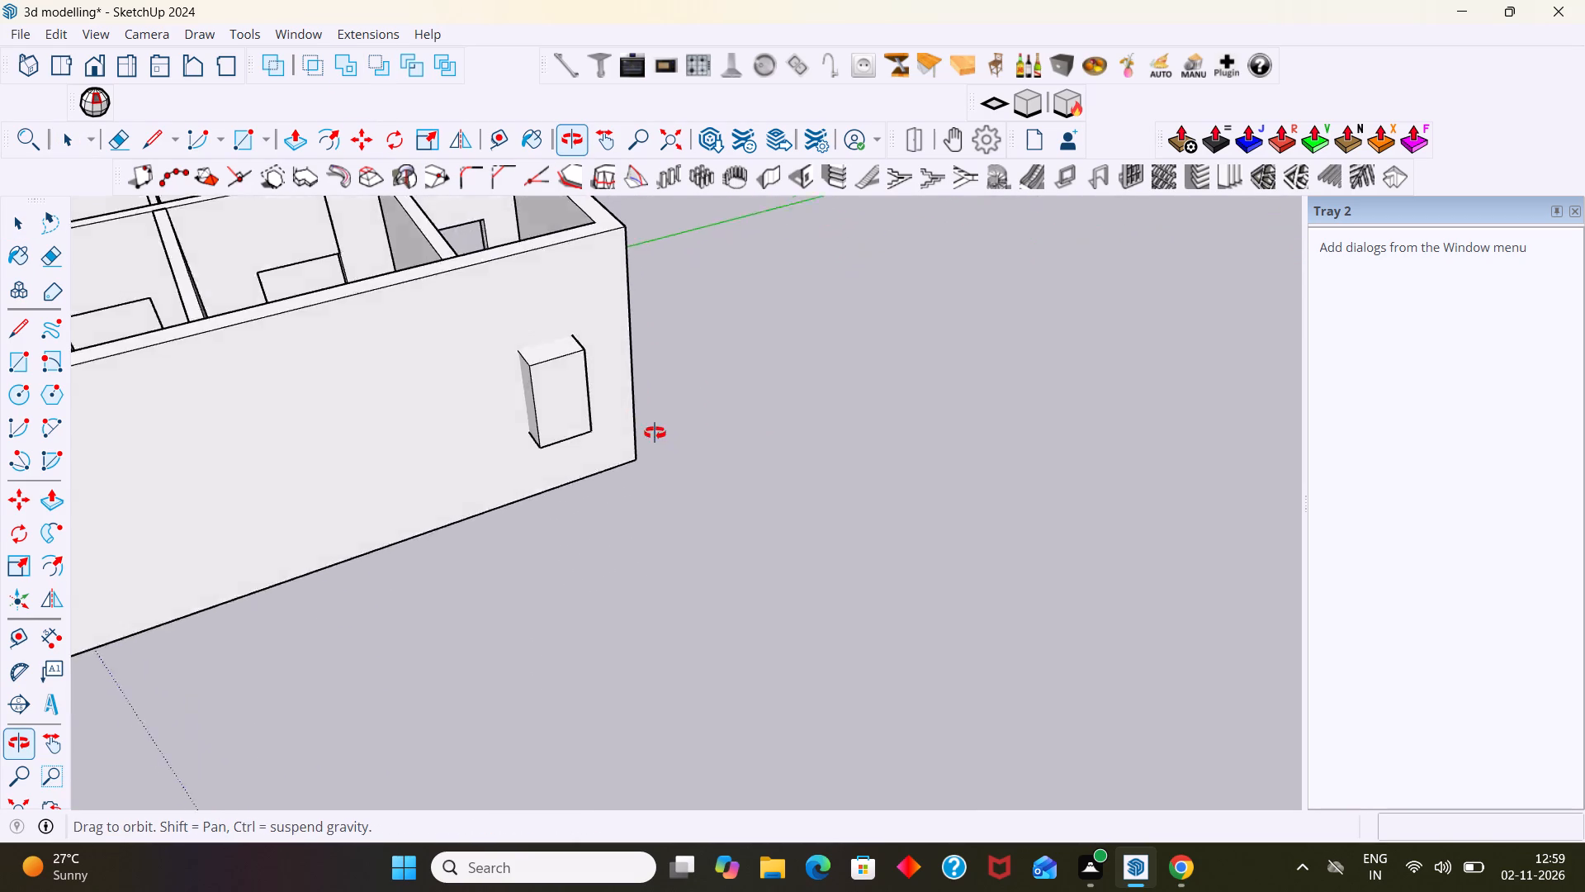
middle_drag(655, 433, 734, 436)
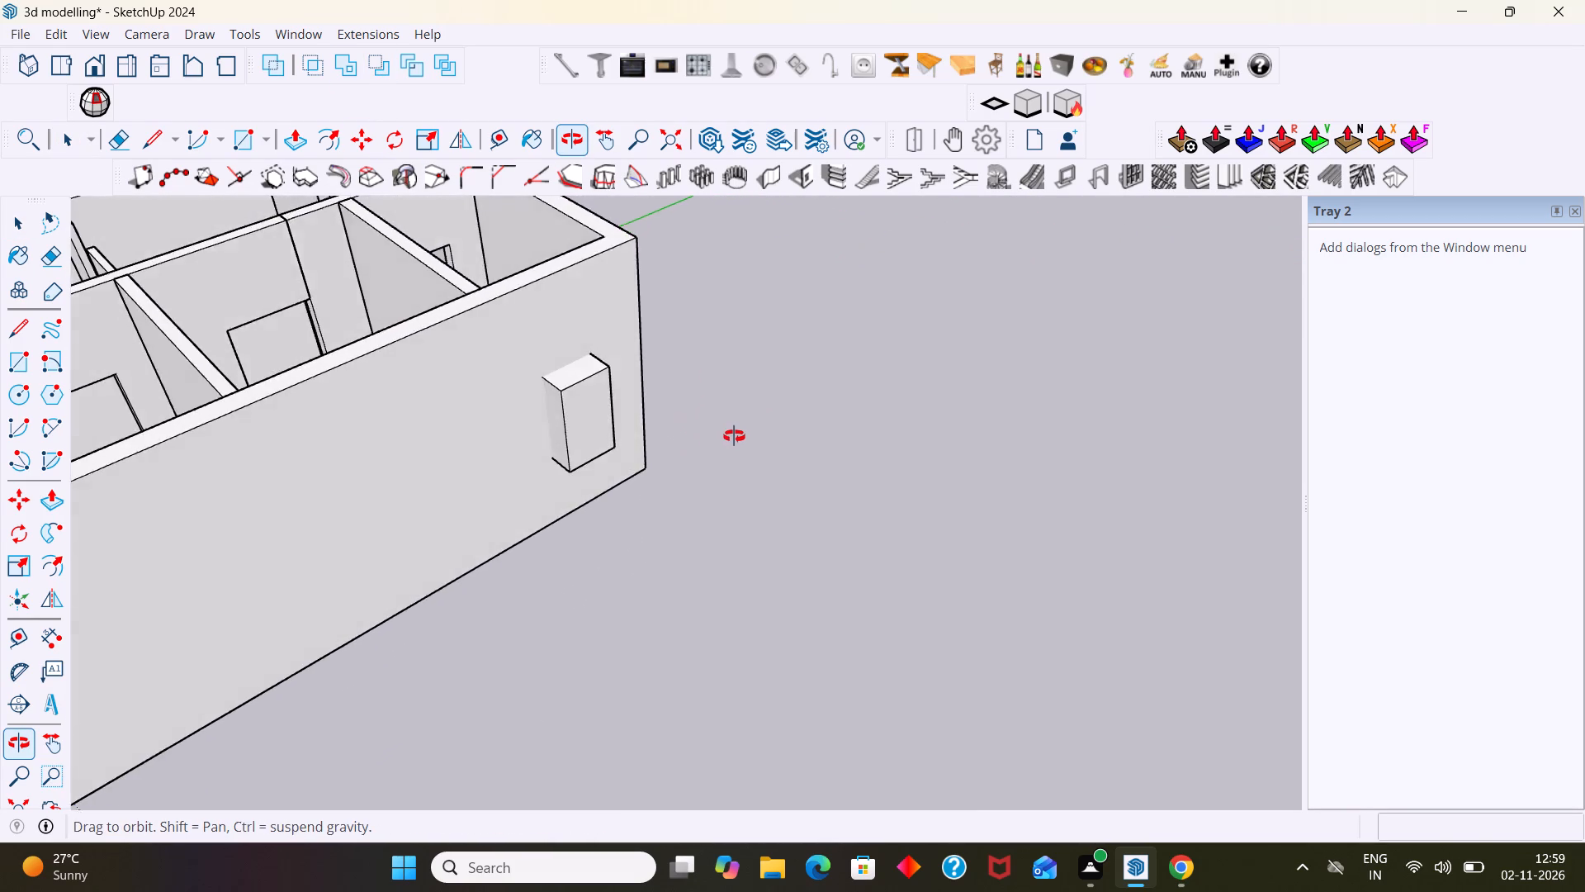
middle_drag(734, 436, 544, 433)
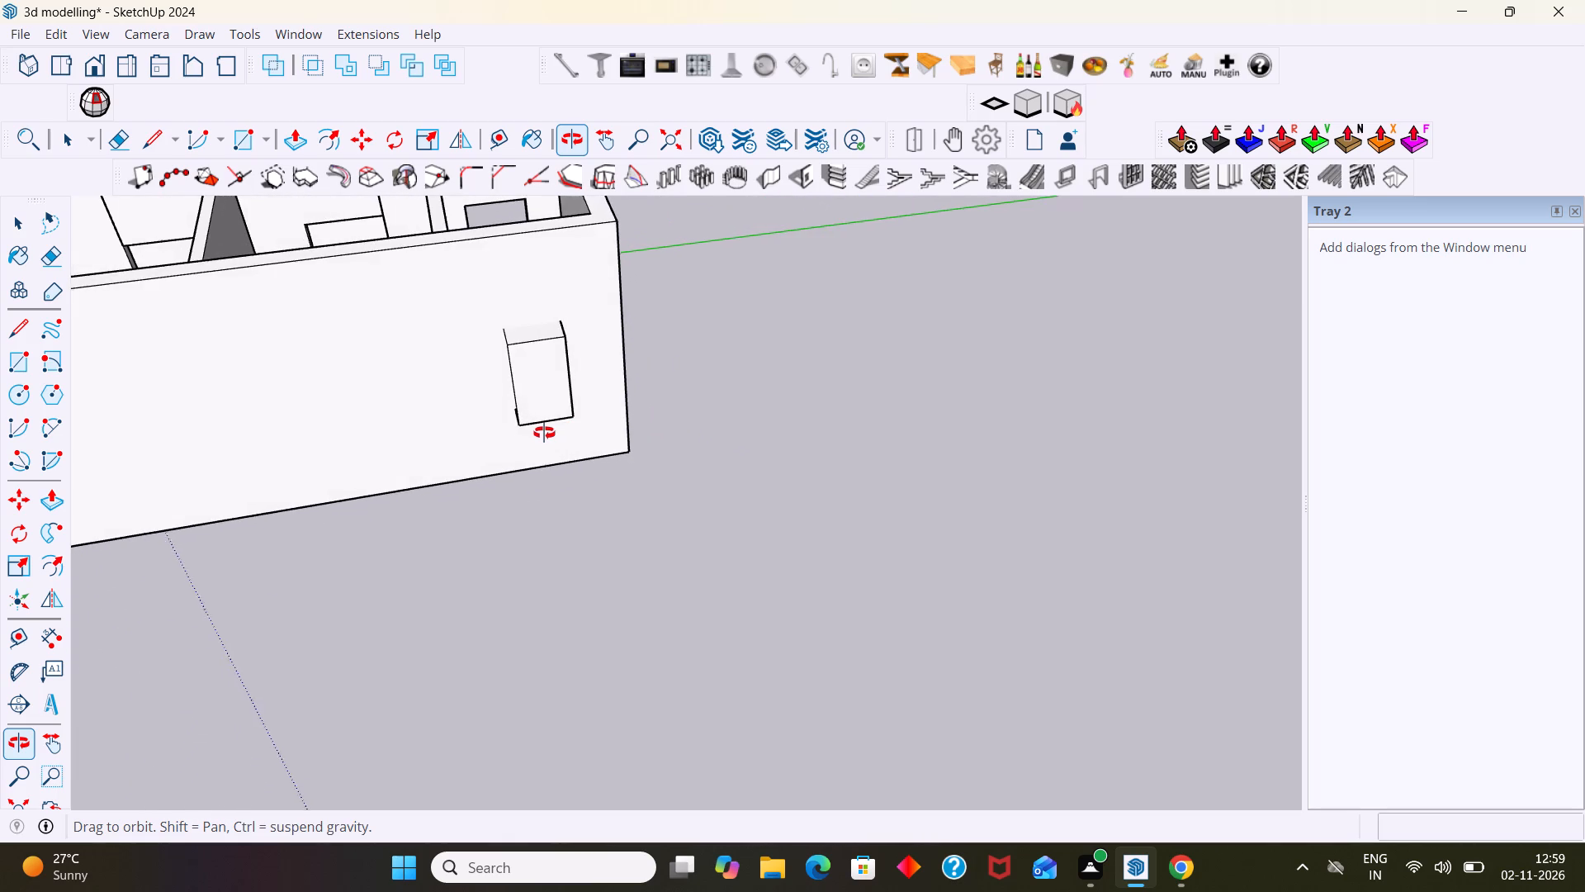
Subtract the block from the outer wall with the solid Subtract tool to cut the bathroom window opening.
middle_drag(544, 433, 522, 414)
scroll(513, 367, up, 7)
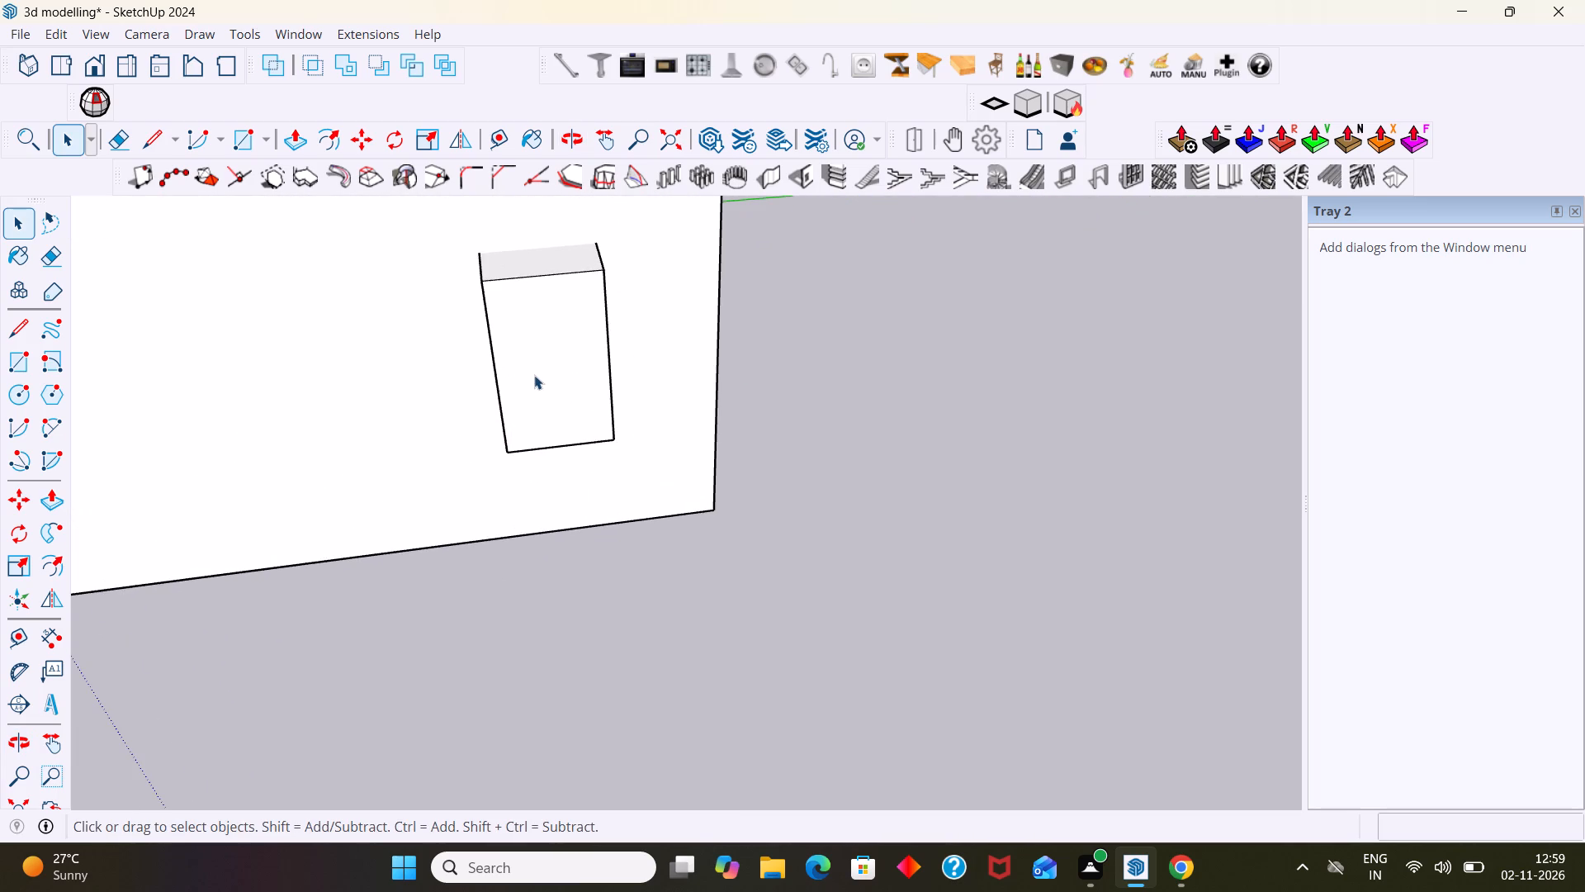
click(378, 64)
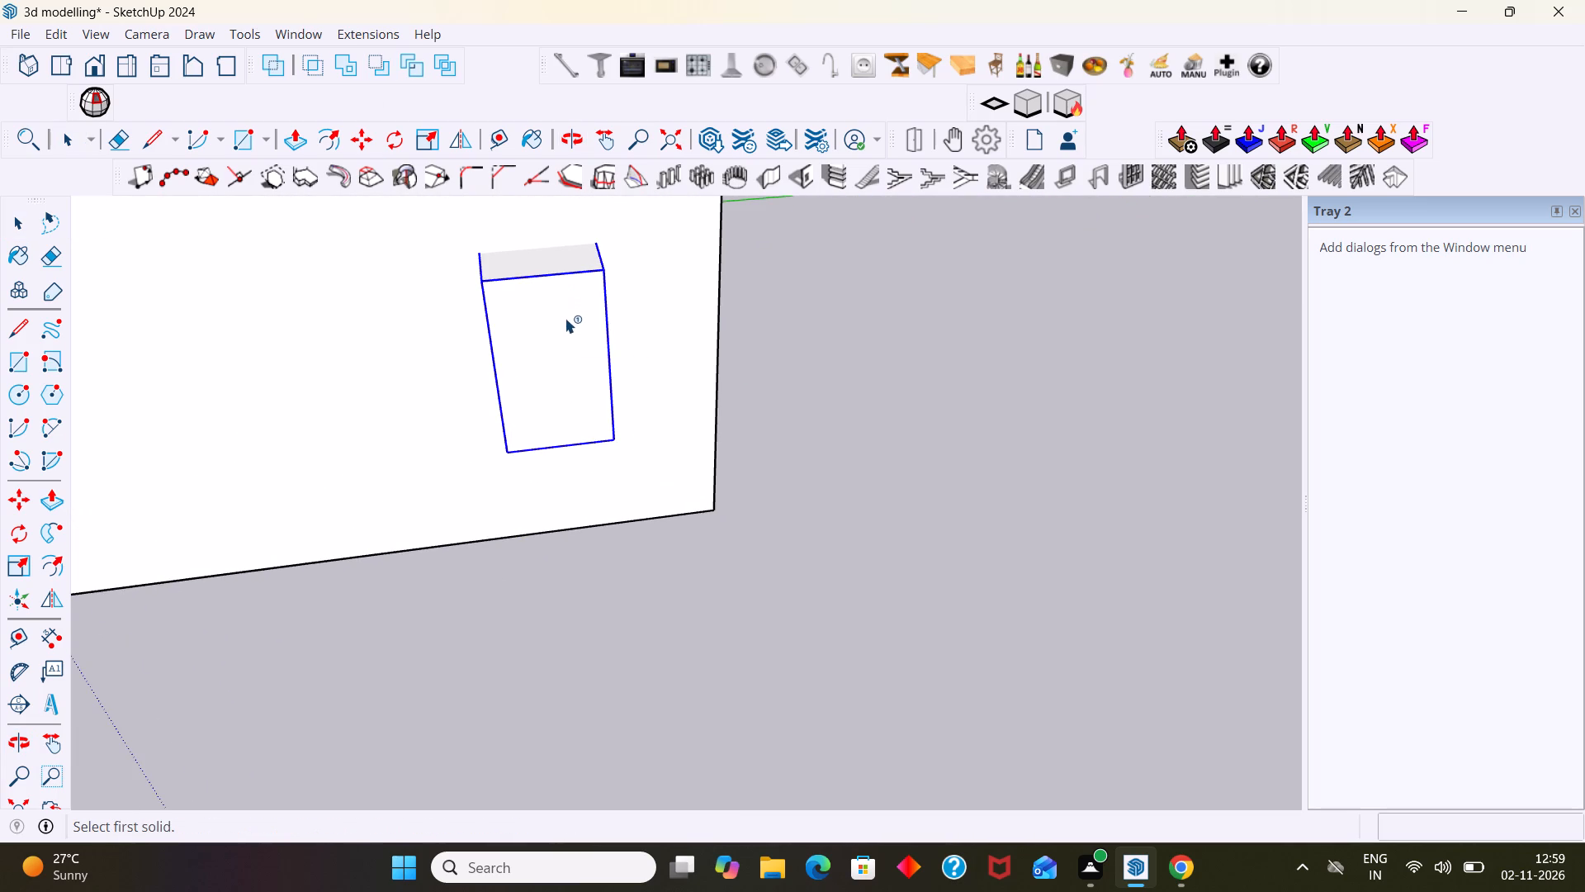
click(565, 319)
click(657, 251)
key(space)
click(876, 373)
Inspect the cut opening in the bathroom wall from inside and outside the building.
scroll(802, 364, down, 1)
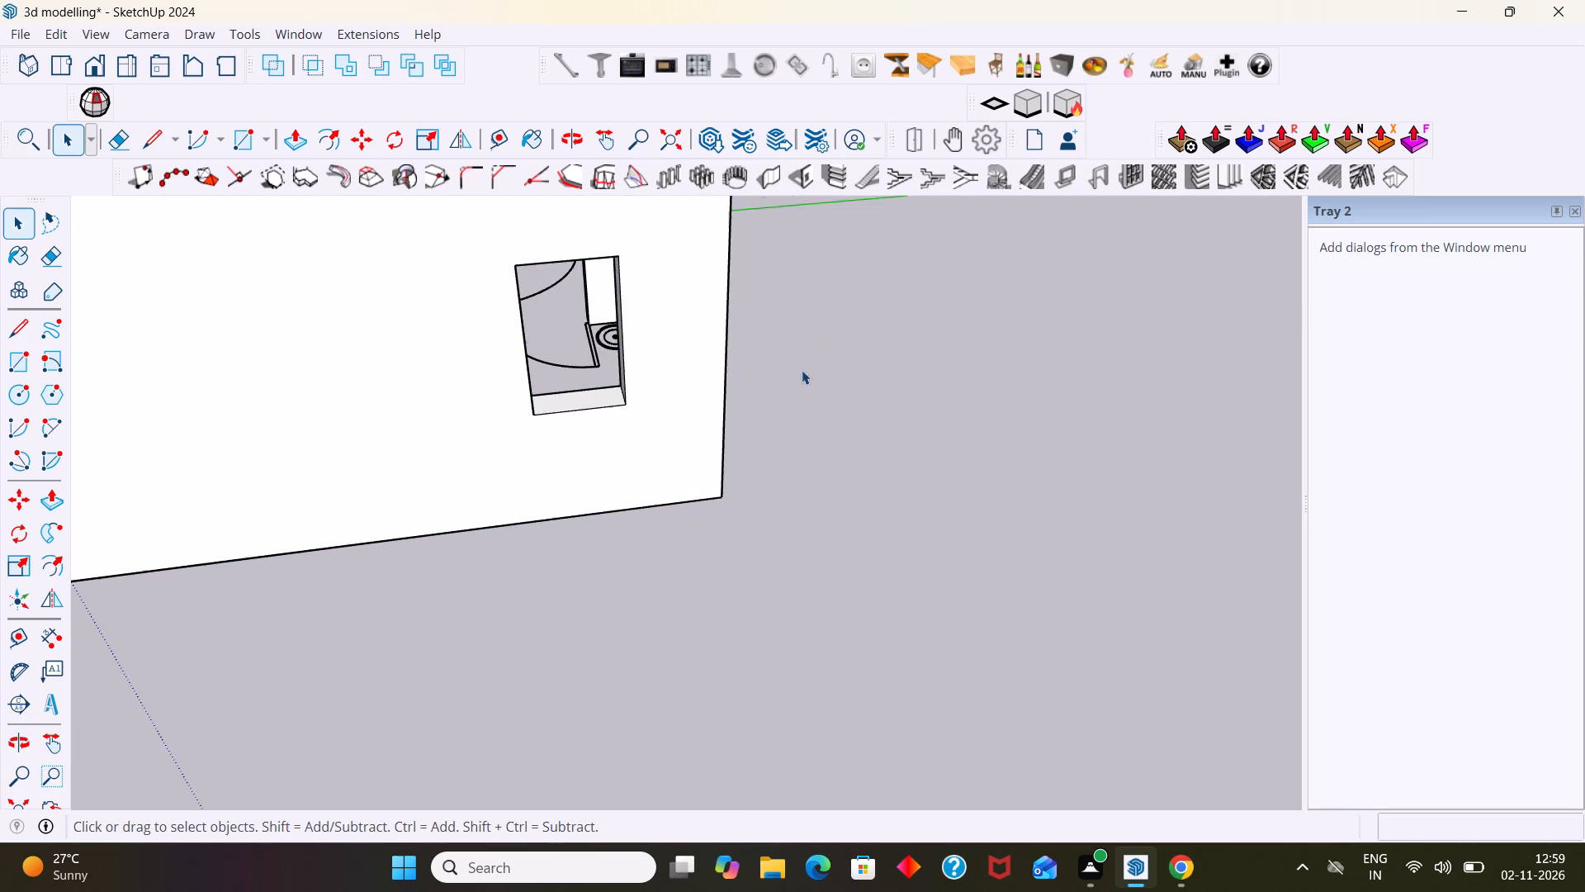
scroll(802, 370, down, 2)
middle_drag(702, 400, 1308, 572)
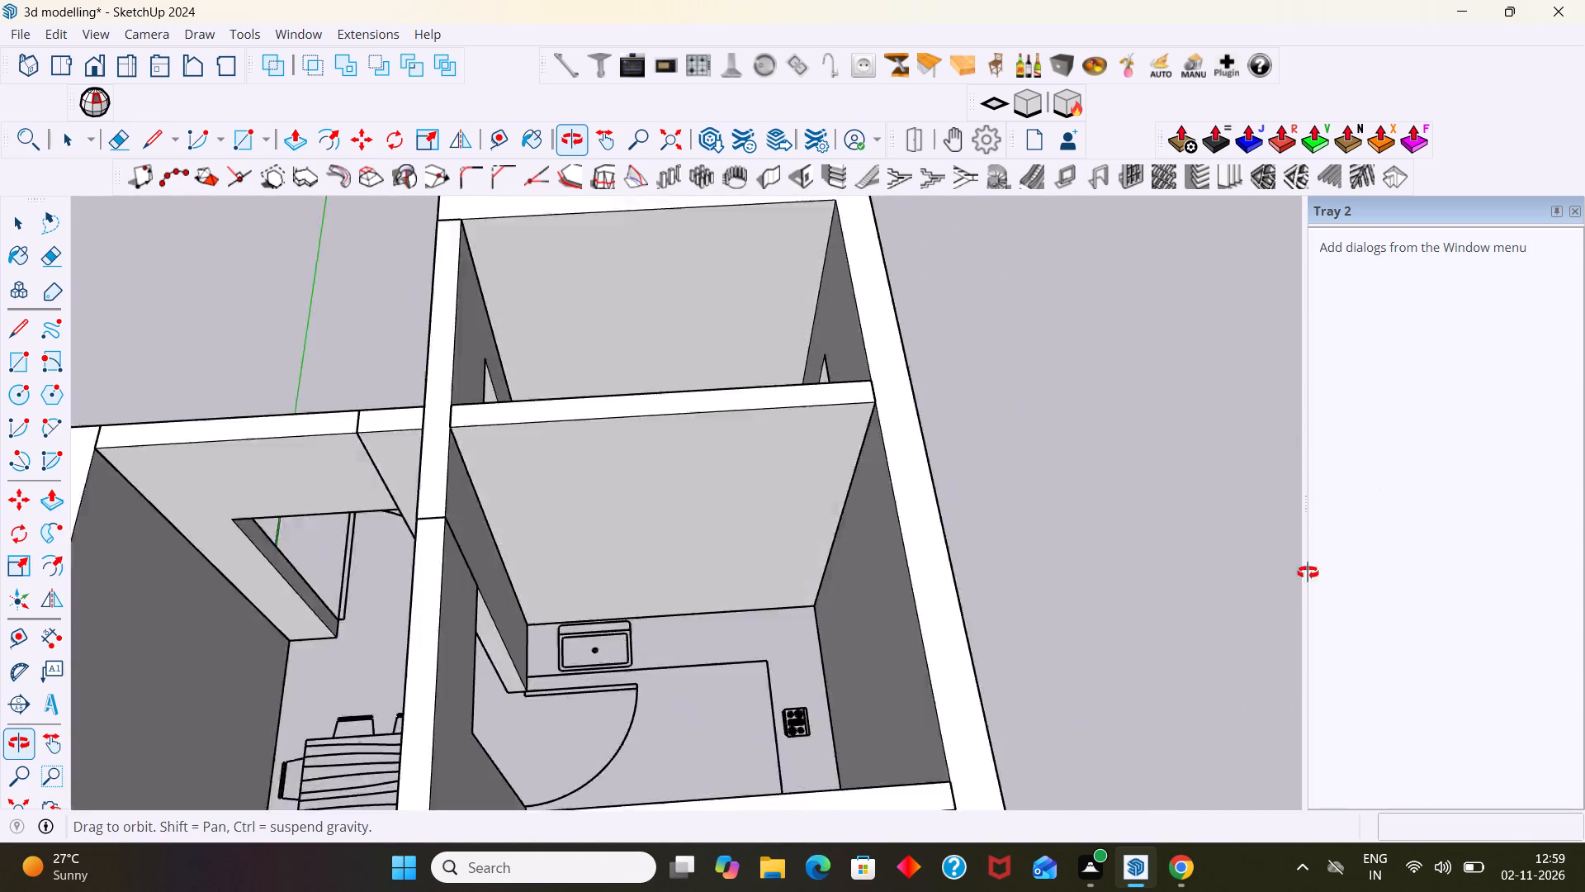
middle_drag(1308, 572, 1564, 602)
scroll(858, 438, up, 7)
middle_drag(862, 383, 885, 312)
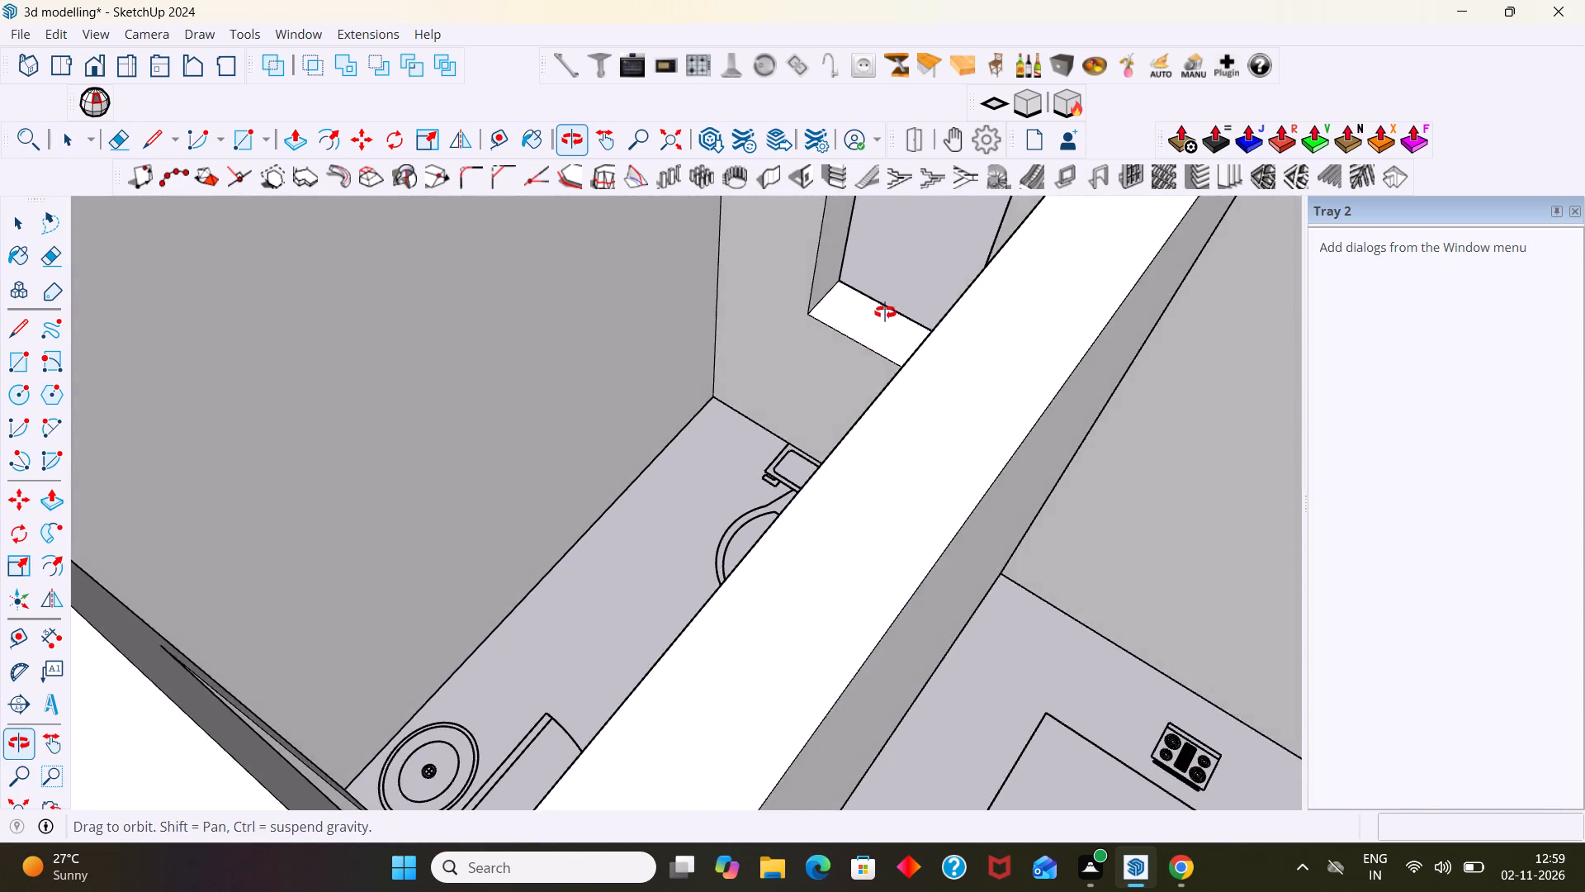
middle_drag(885, 312, 205, 303)
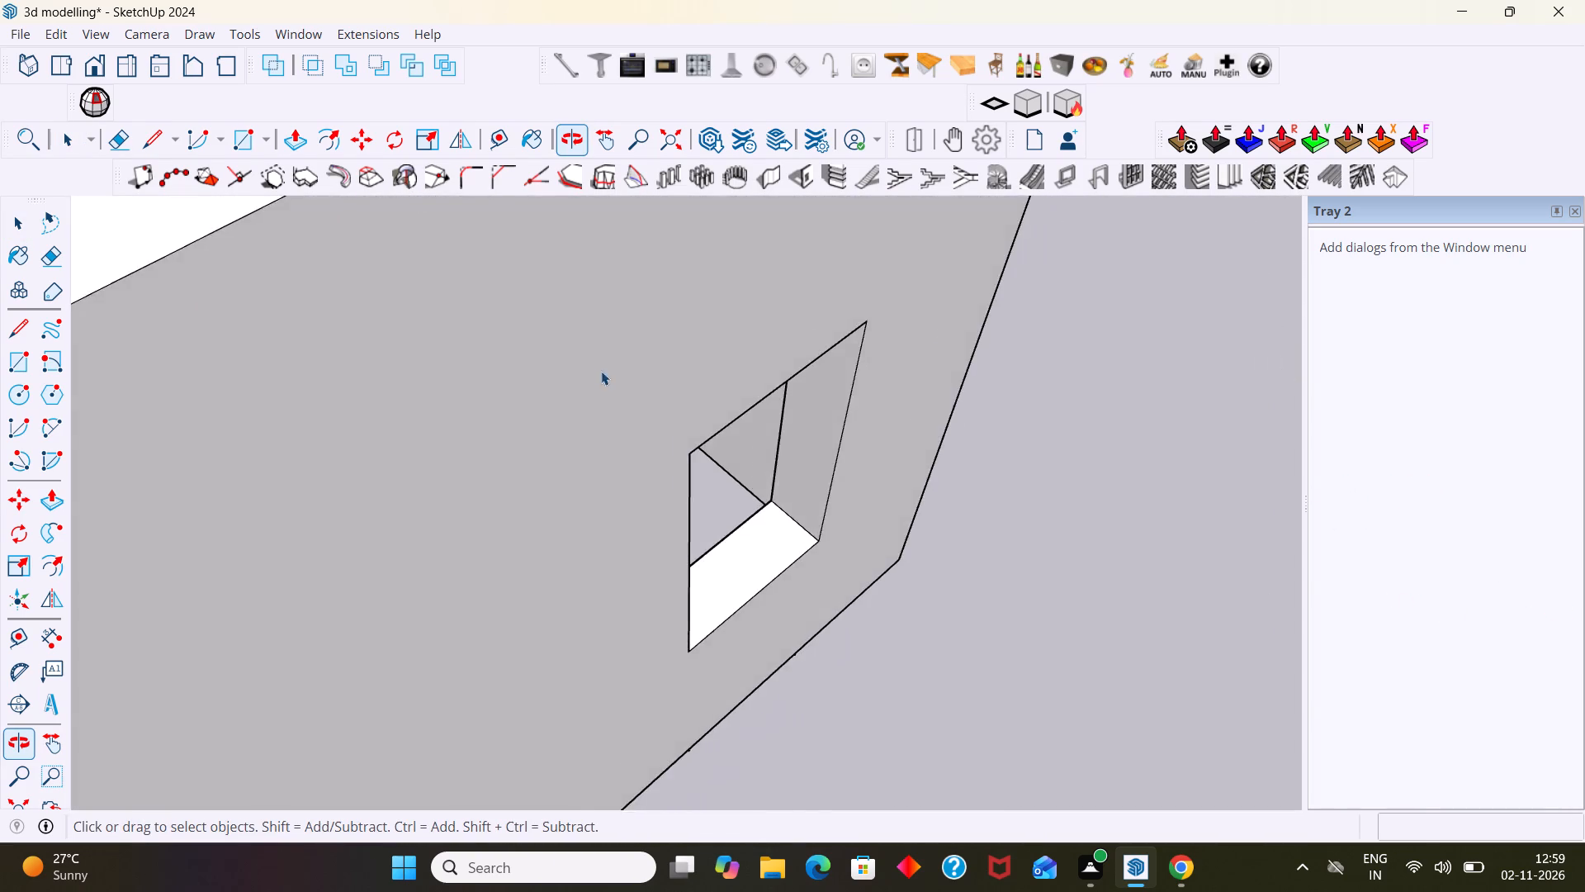
scroll(601, 363, down, 8)
middle_drag(802, 475, 679, 426)
middle_drag(709, 427, 606, 341)
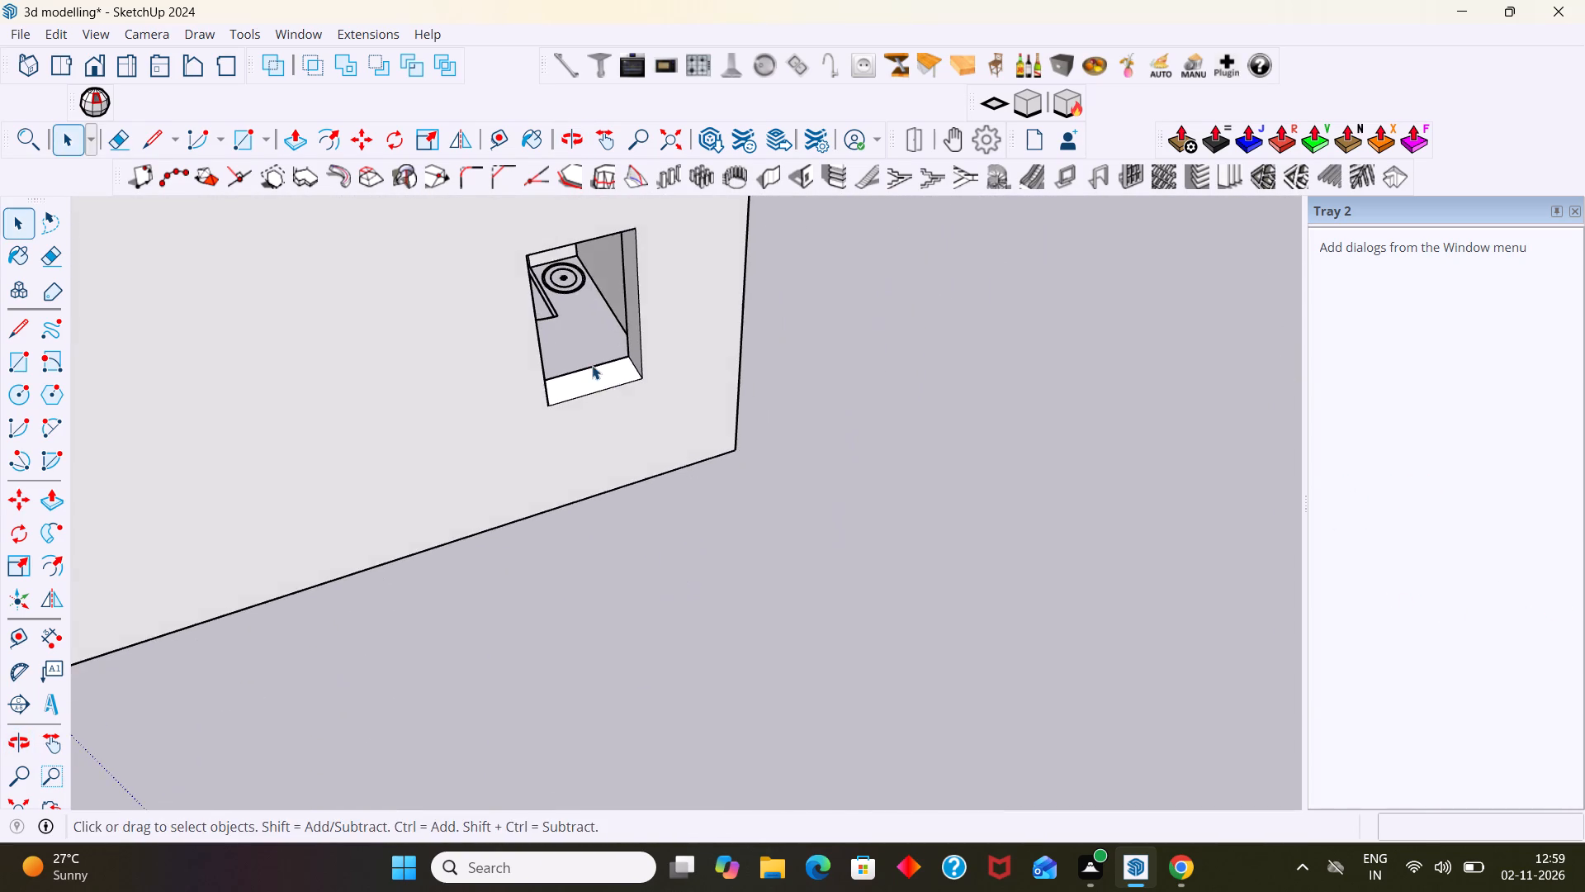
Push/Pull the bottom face of the bathroom window opening upward by about 2' 9/16" to raise the sill.
middle_drag(581, 365, 480, 408)
scroll(581, 375, up, 6)
middle_drag(585, 373, 535, 379)
scroll(532, 381, up, 3)
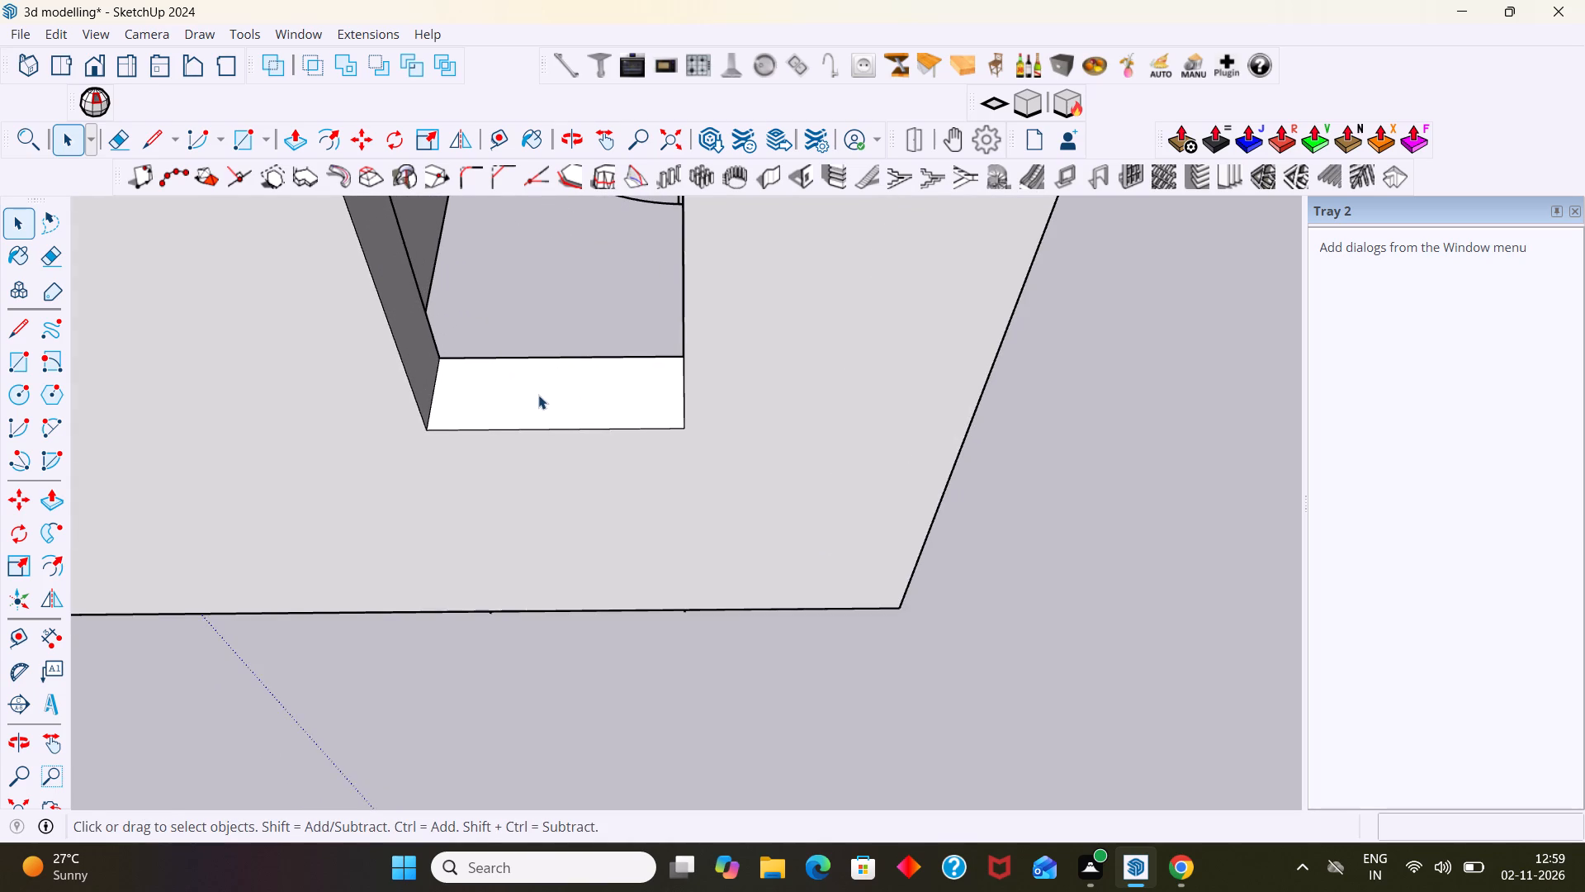
double_click(538, 395)
click(544, 396)
key(p)
click(549, 394)
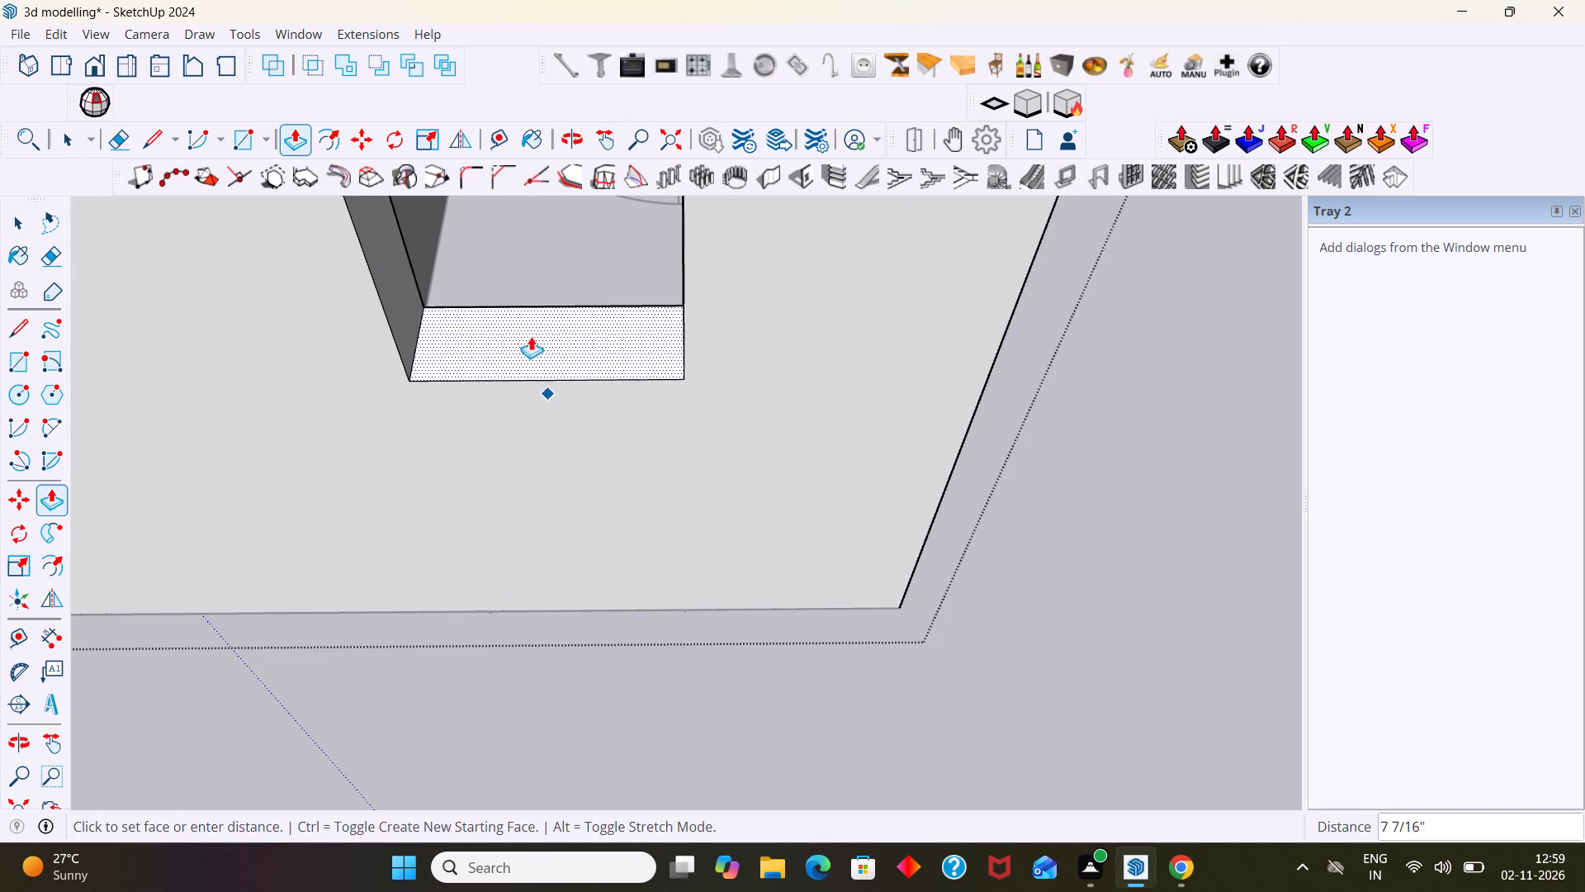
scroll(505, 292, down, 15)
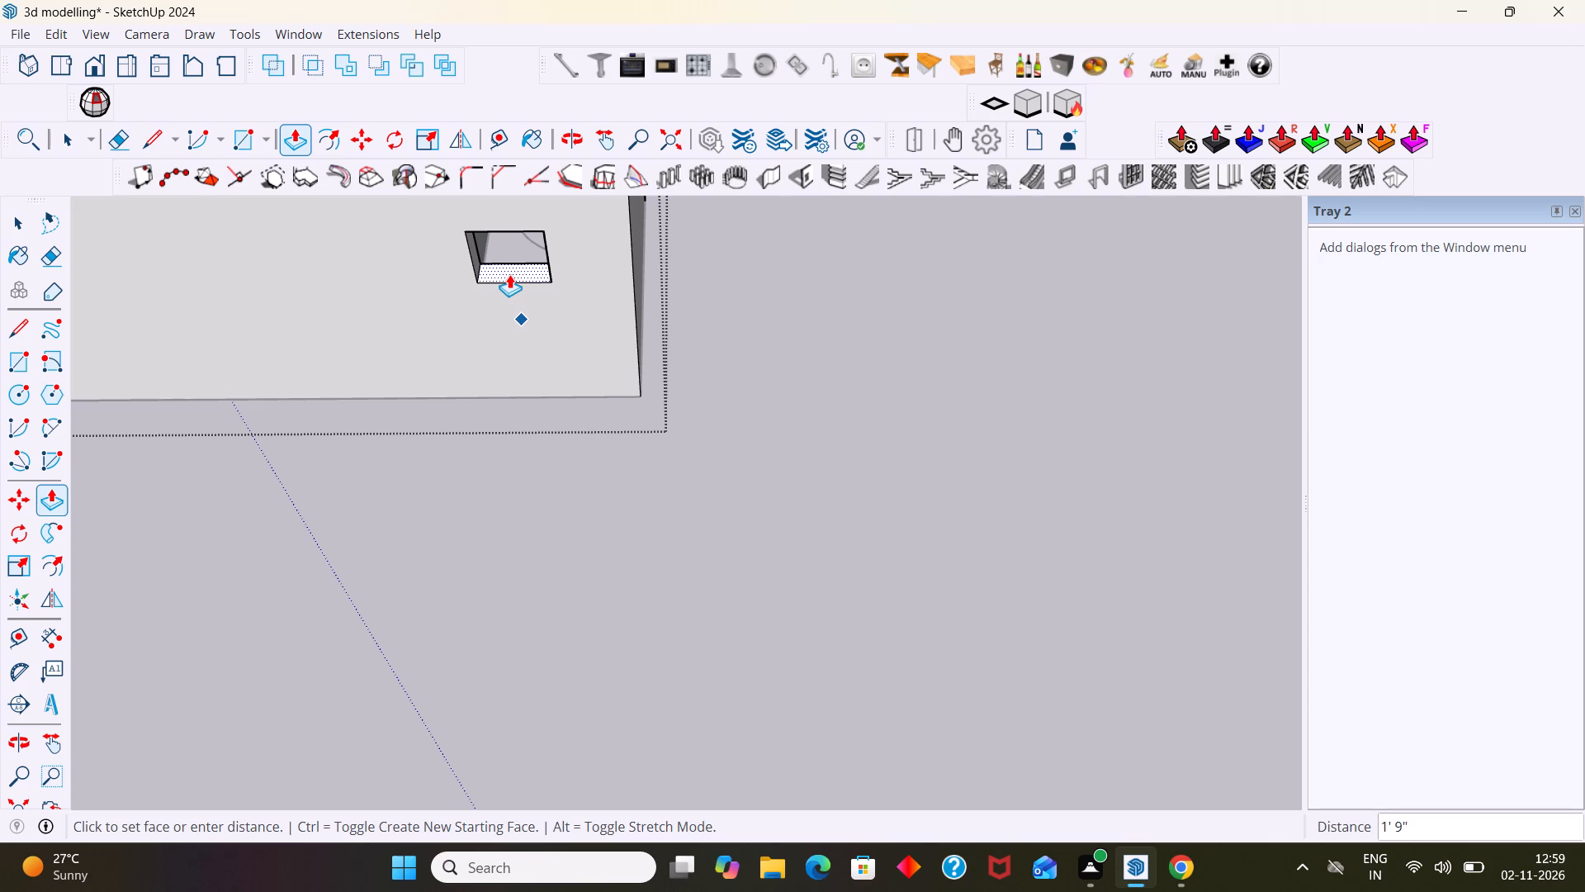
scroll(509, 274, up, 2)
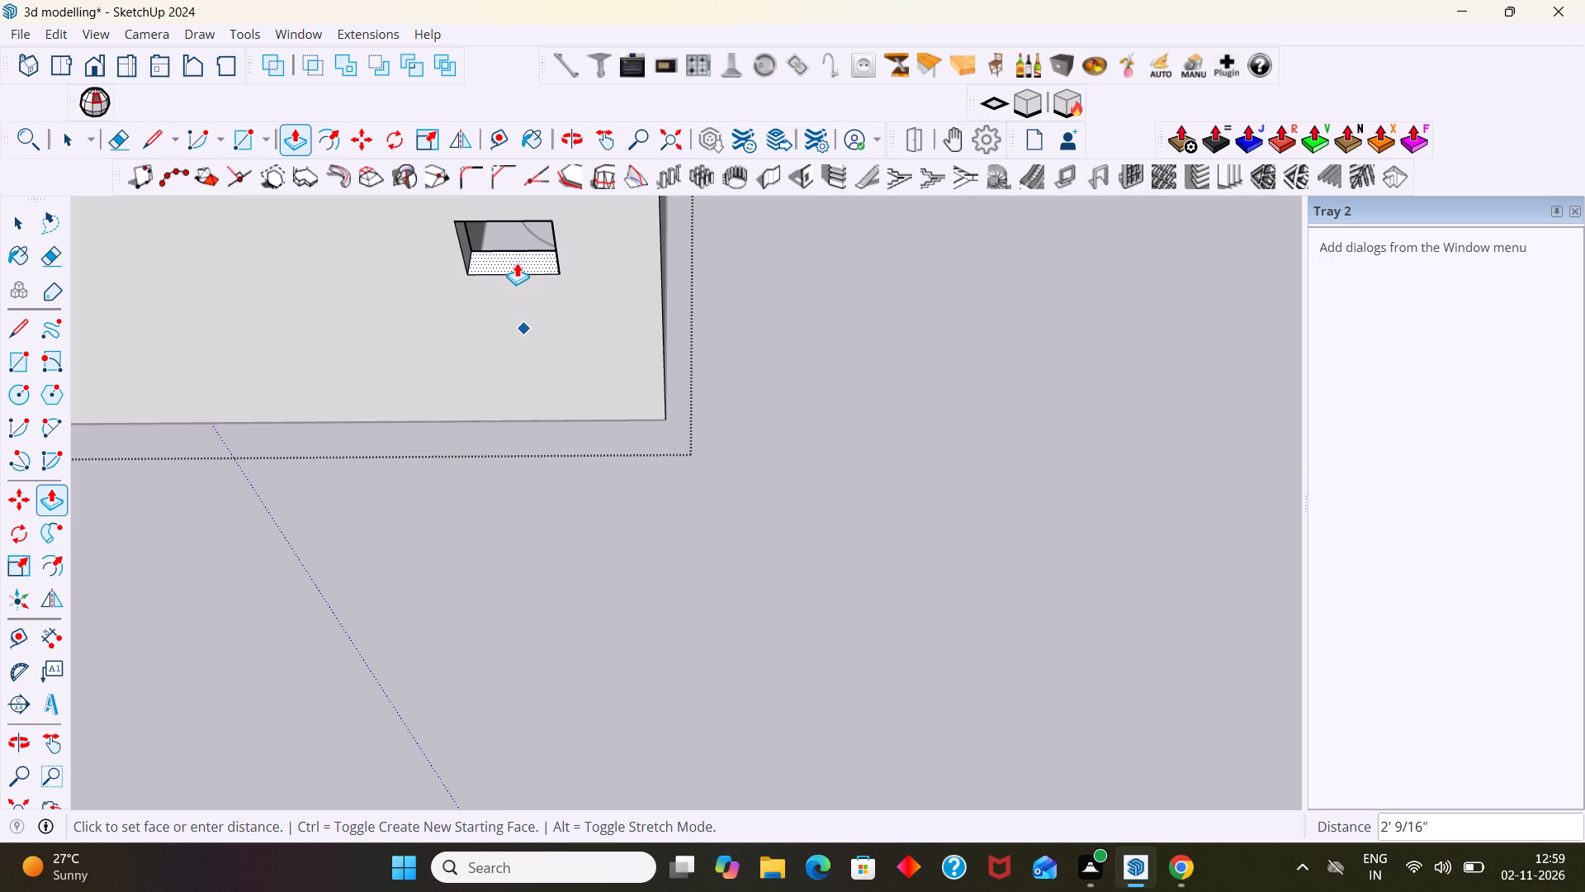
click(517, 263)
key(space)
click(797, 394)
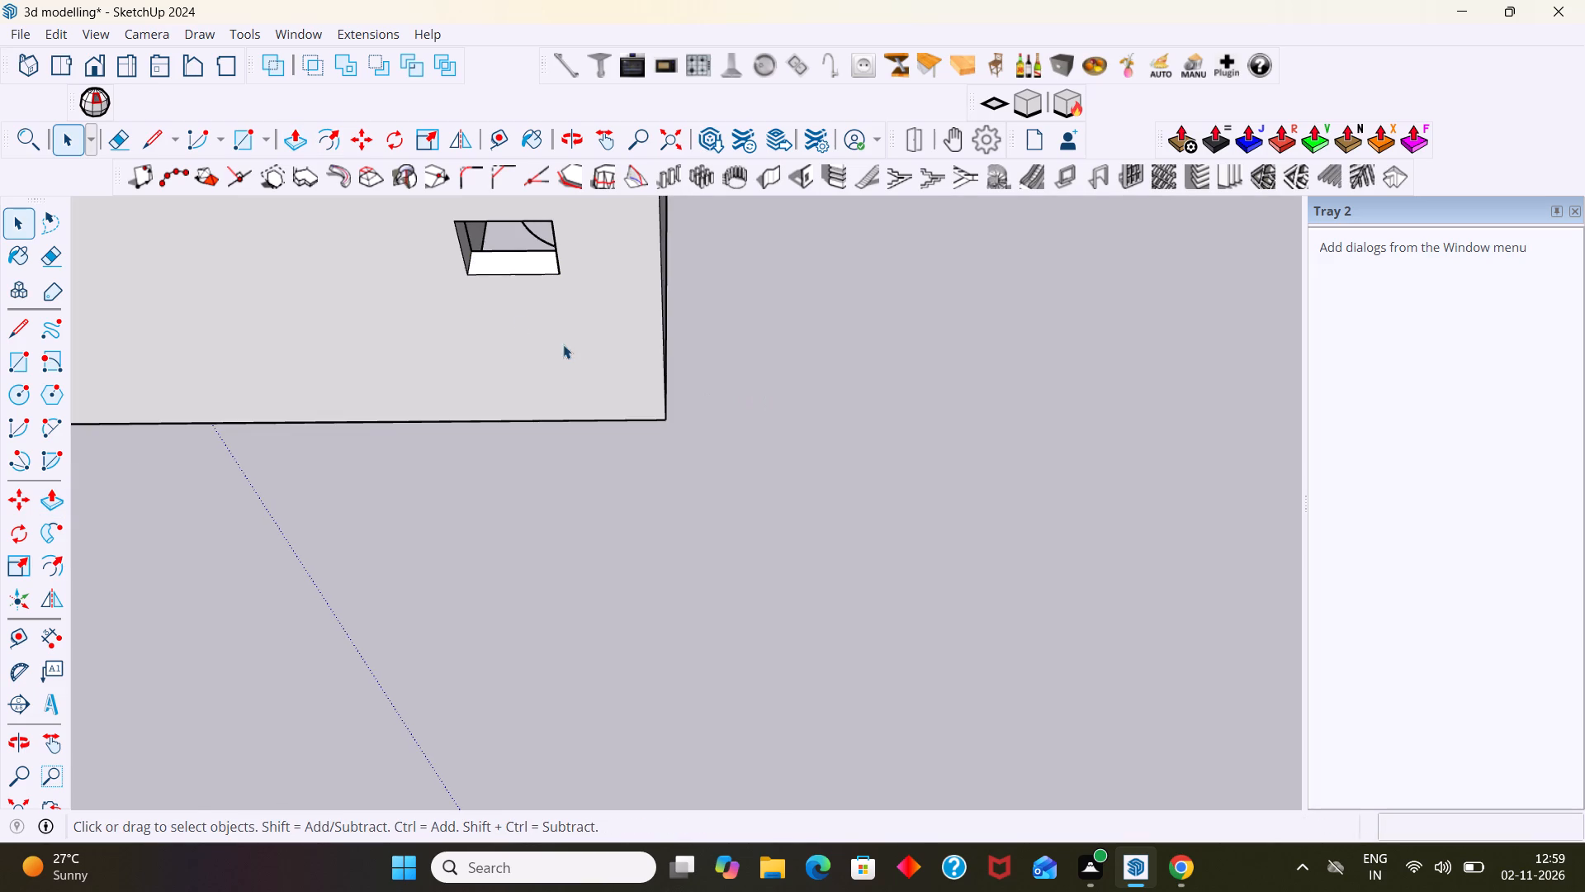
Inspect the bathroom window opening's size and height from outside and from inside the room.
scroll(552, 337, up, 1)
scroll(562, 339, down, 7)
middle_drag(580, 376, 974, 329)
scroll(538, 391, up, 1)
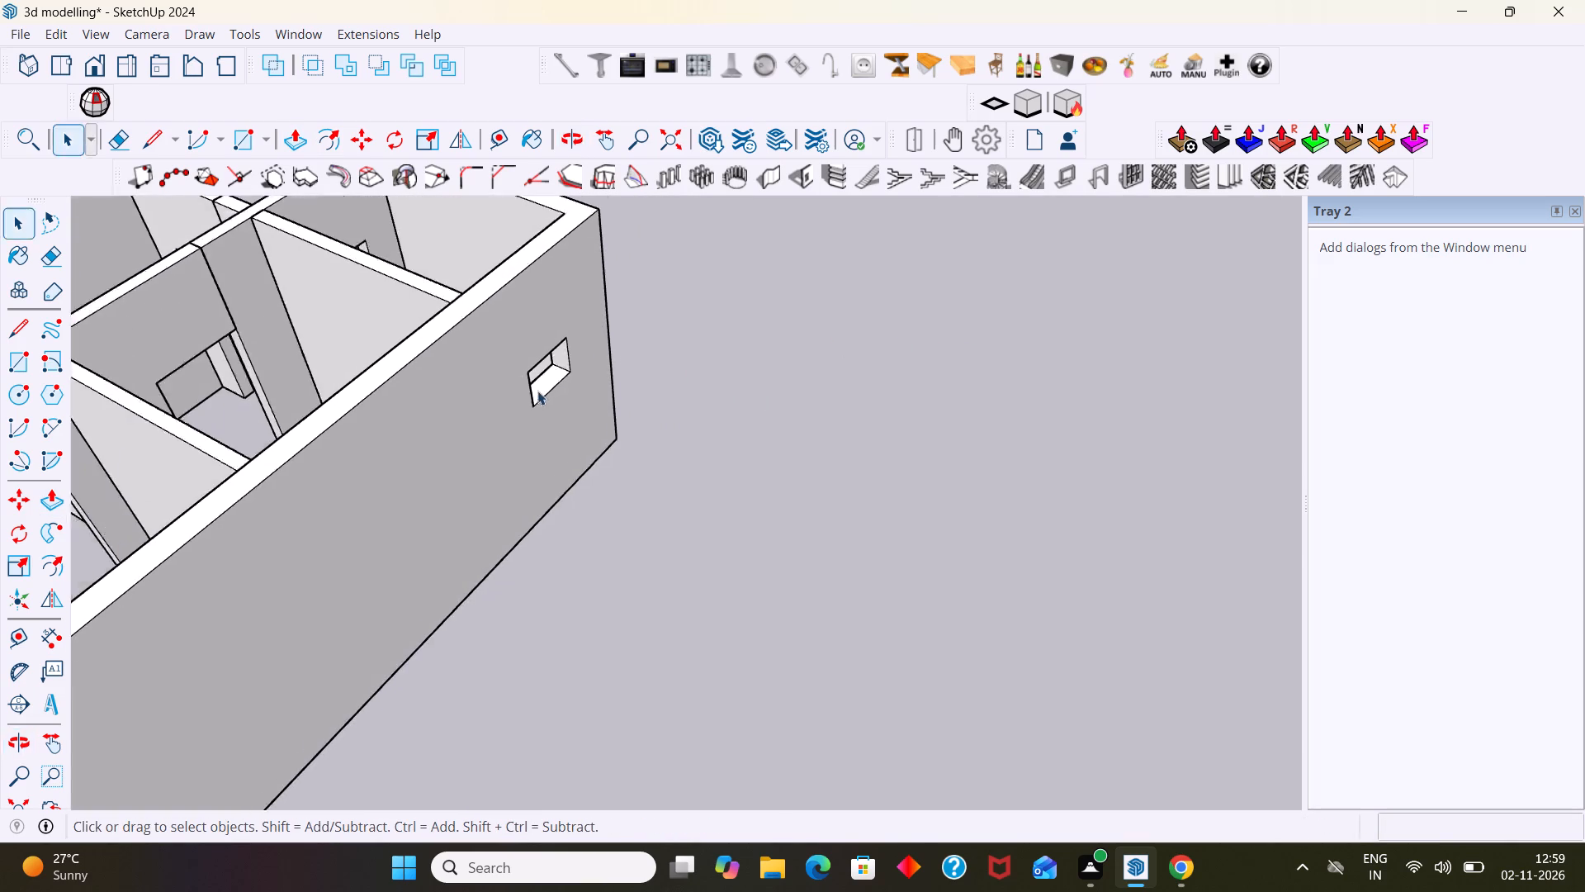
scroll(537, 391, up, 3)
scroll(534, 383, down, 9)
middle_drag(559, 387, 700, 370)
scroll(527, 415, up, 7)
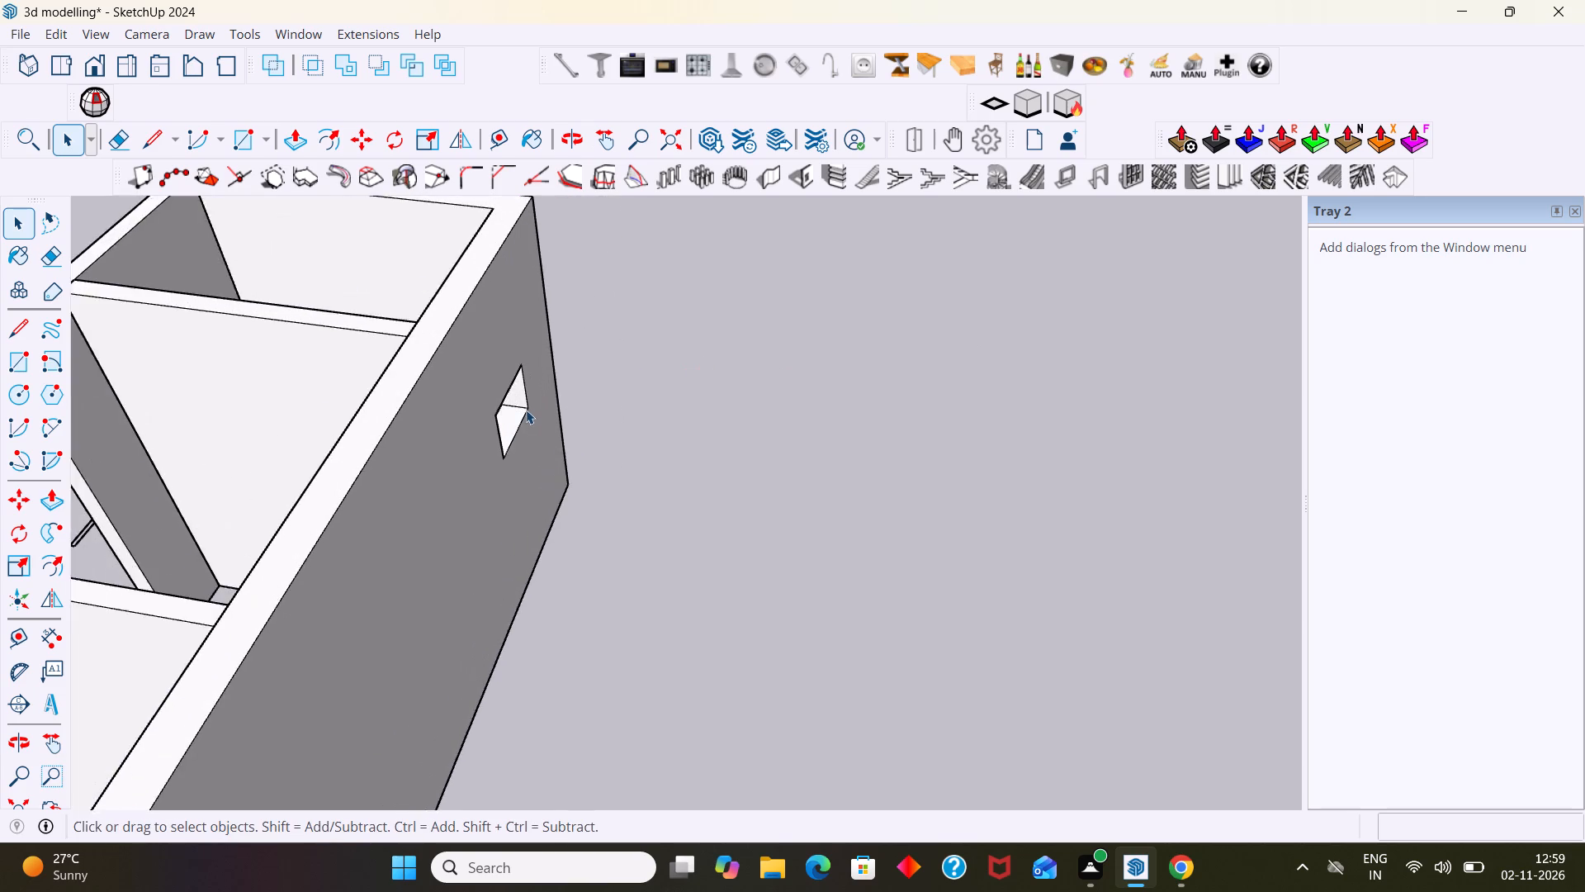
scroll(526, 410, up, 3)
middle_drag(526, 421, 1060, 455)
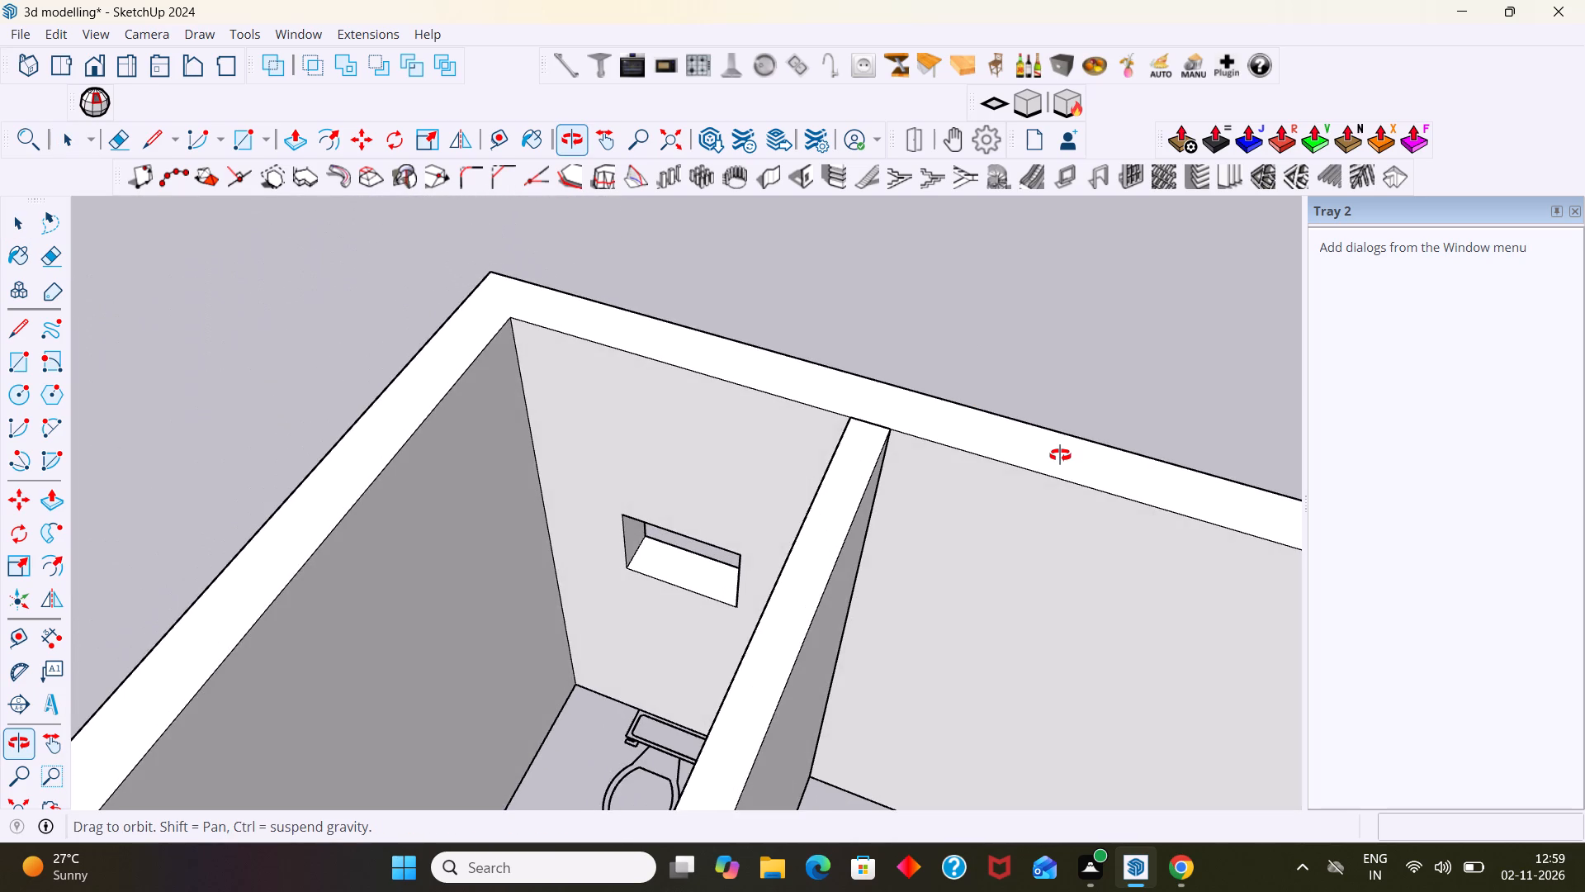
middle_drag(1060, 455, 795, 448)
scroll(537, 477, up, 1)
scroll(535, 478, down, 7)
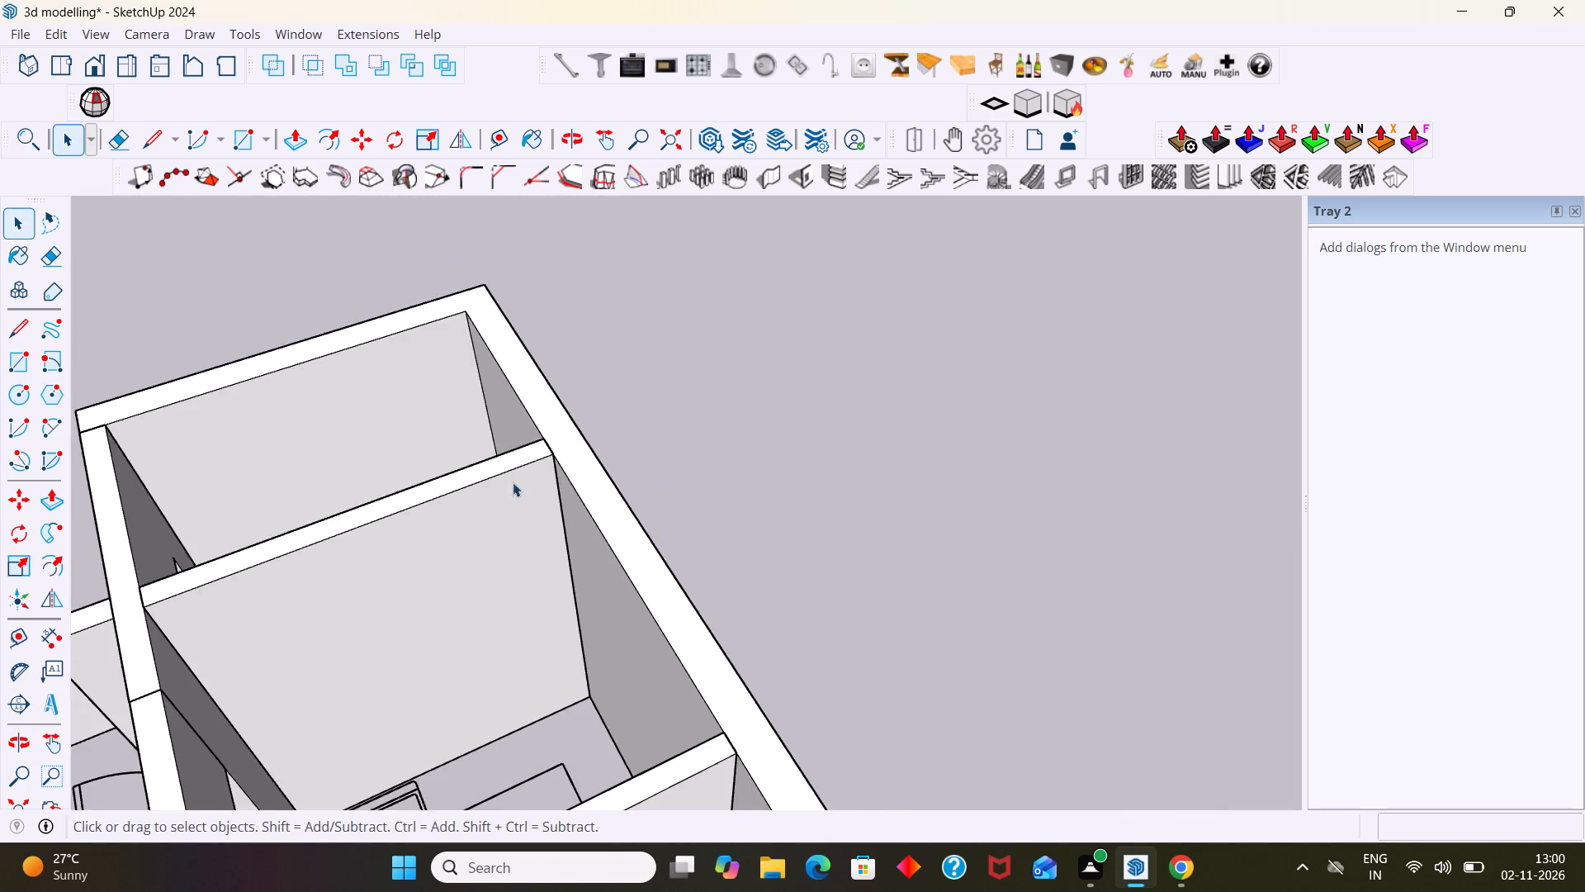
middle_drag(502, 478, 919, 482)
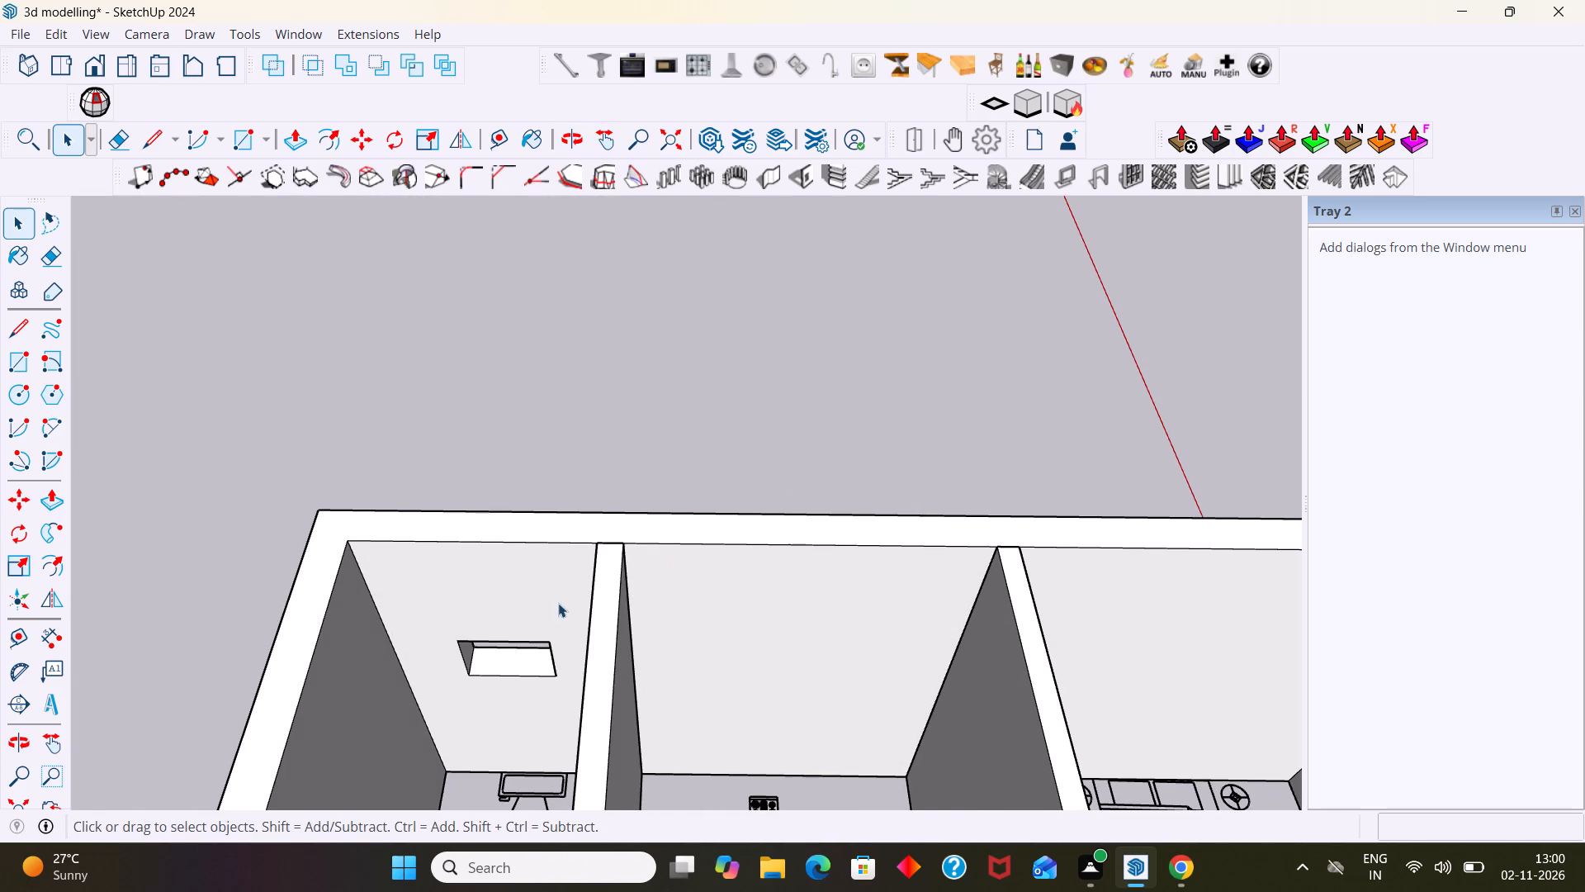
shift+middle_drag(558, 603, 607, 454)
scroll(548, 553, up, 3)
middle_drag(579, 557, 578, 493)
middle_drag(573, 499, 570, 412)
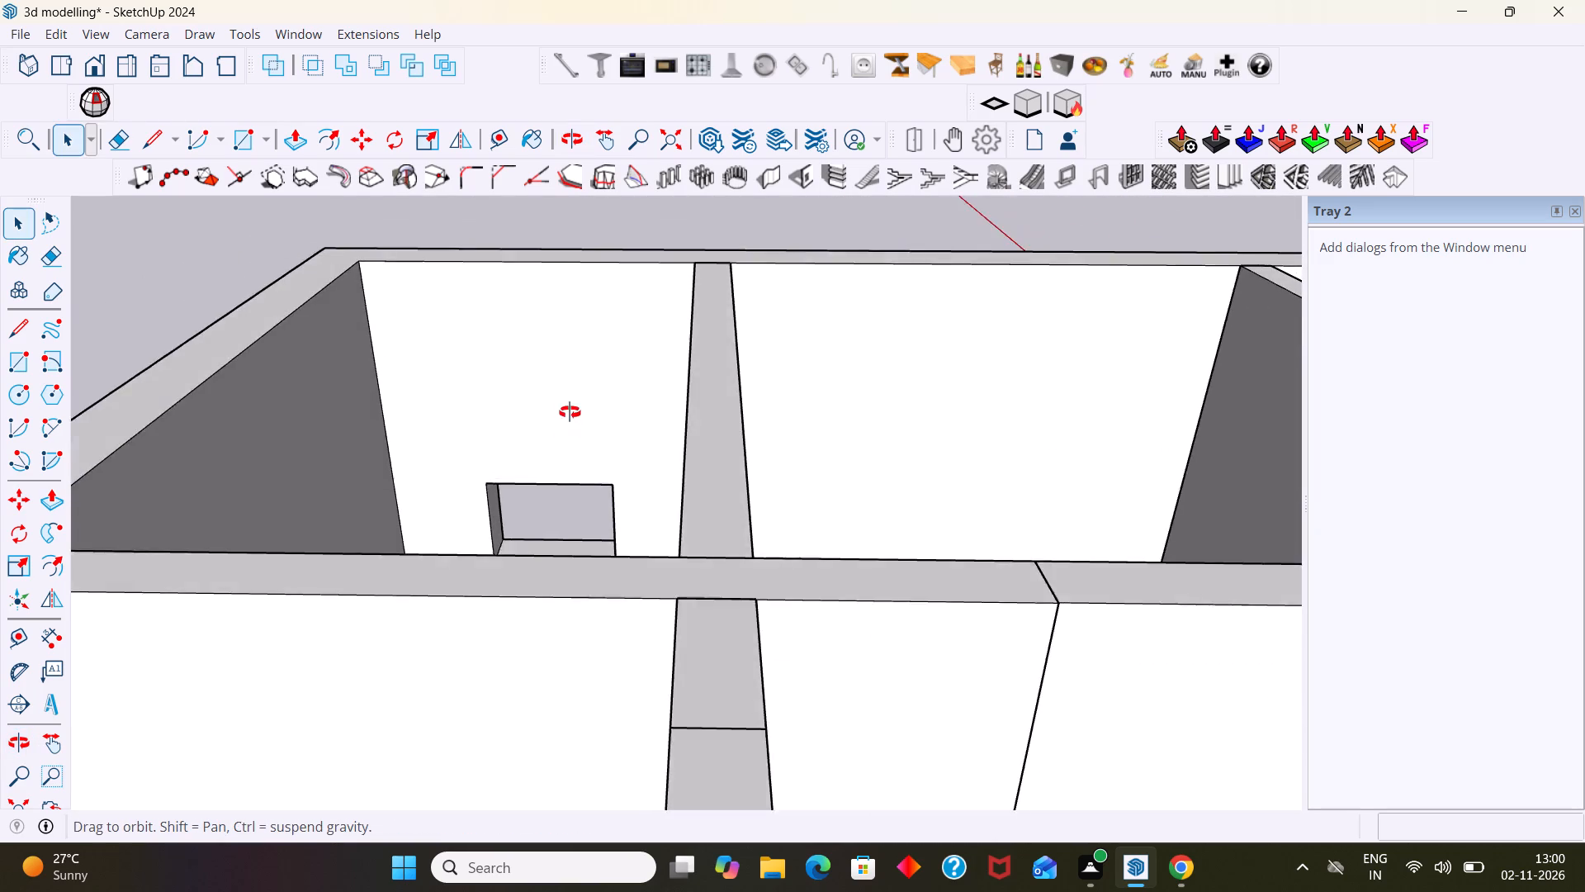
middle_drag(570, 412, 515, 503)
scroll(521, 482, up, 2)
scroll(530, 476, down, 10)
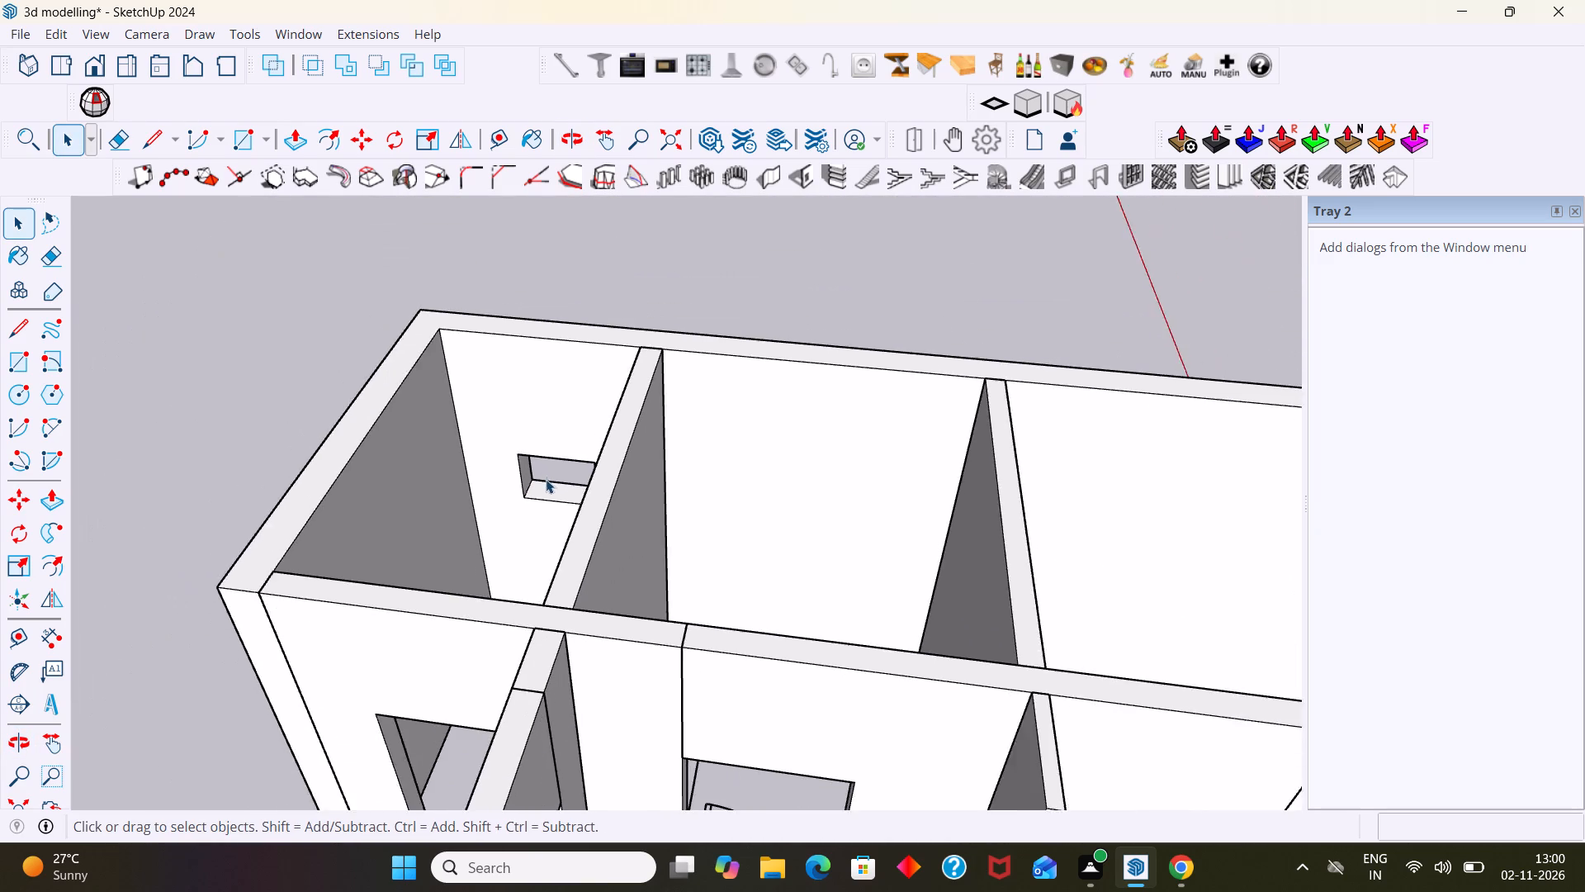
scroll(546, 479, down, 5)
middle_drag(578, 472, 58, 513)
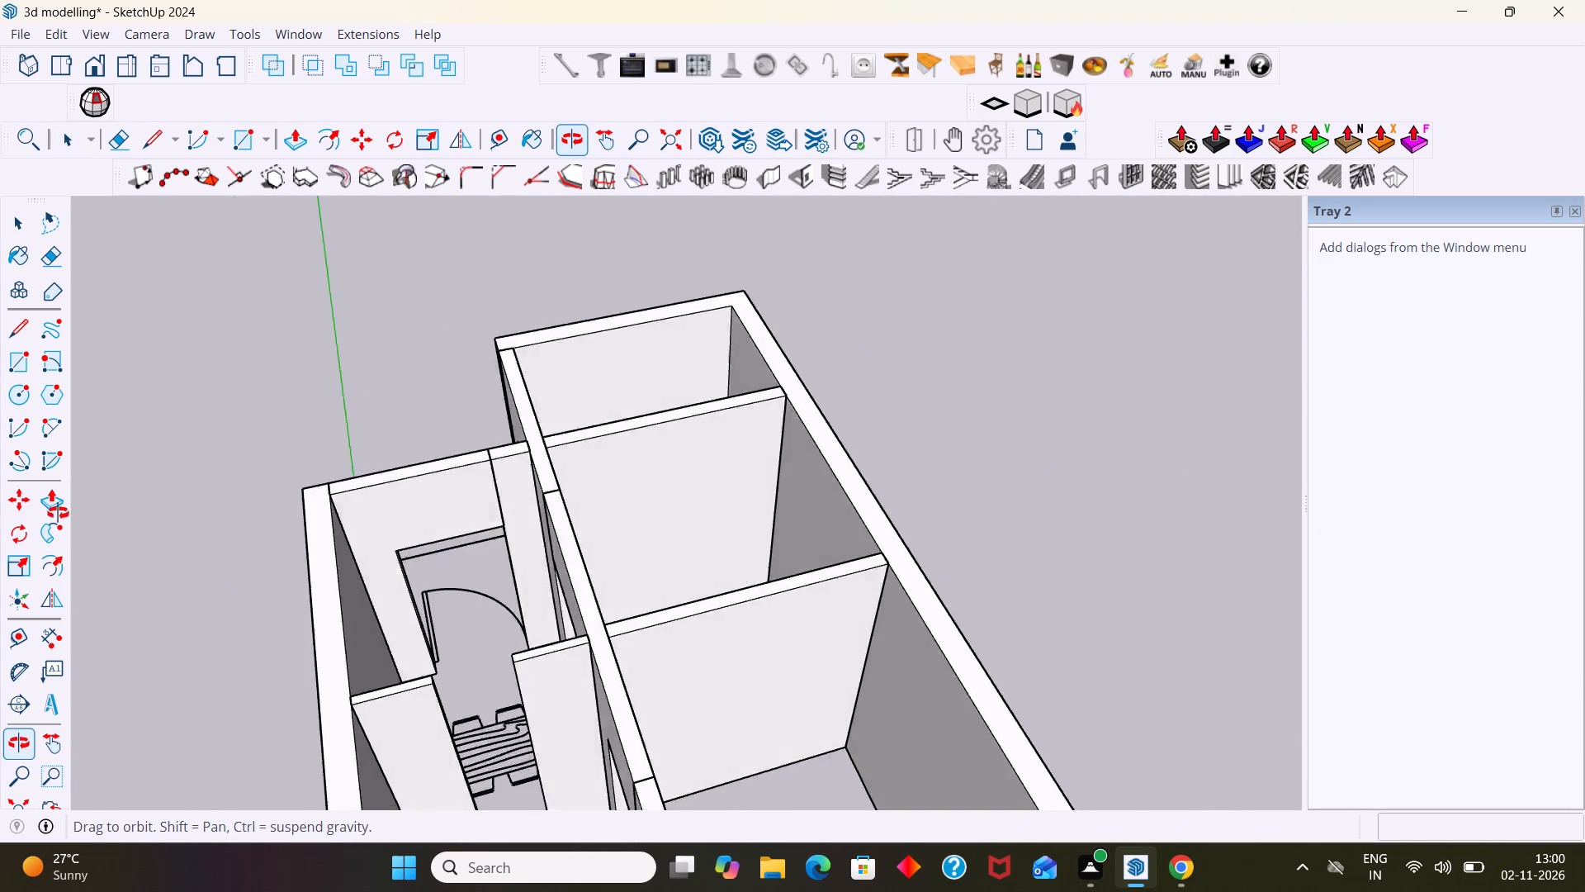
middle_drag(58, 513, 17, 514)
scroll(502, 488, down, 6)
middle_drag(811, 482, 628, 401)
scroll(883, 453, up, 1)
middle_drag(875, 469, 611, 430)
middle_drag(631, 477, 461, 431)
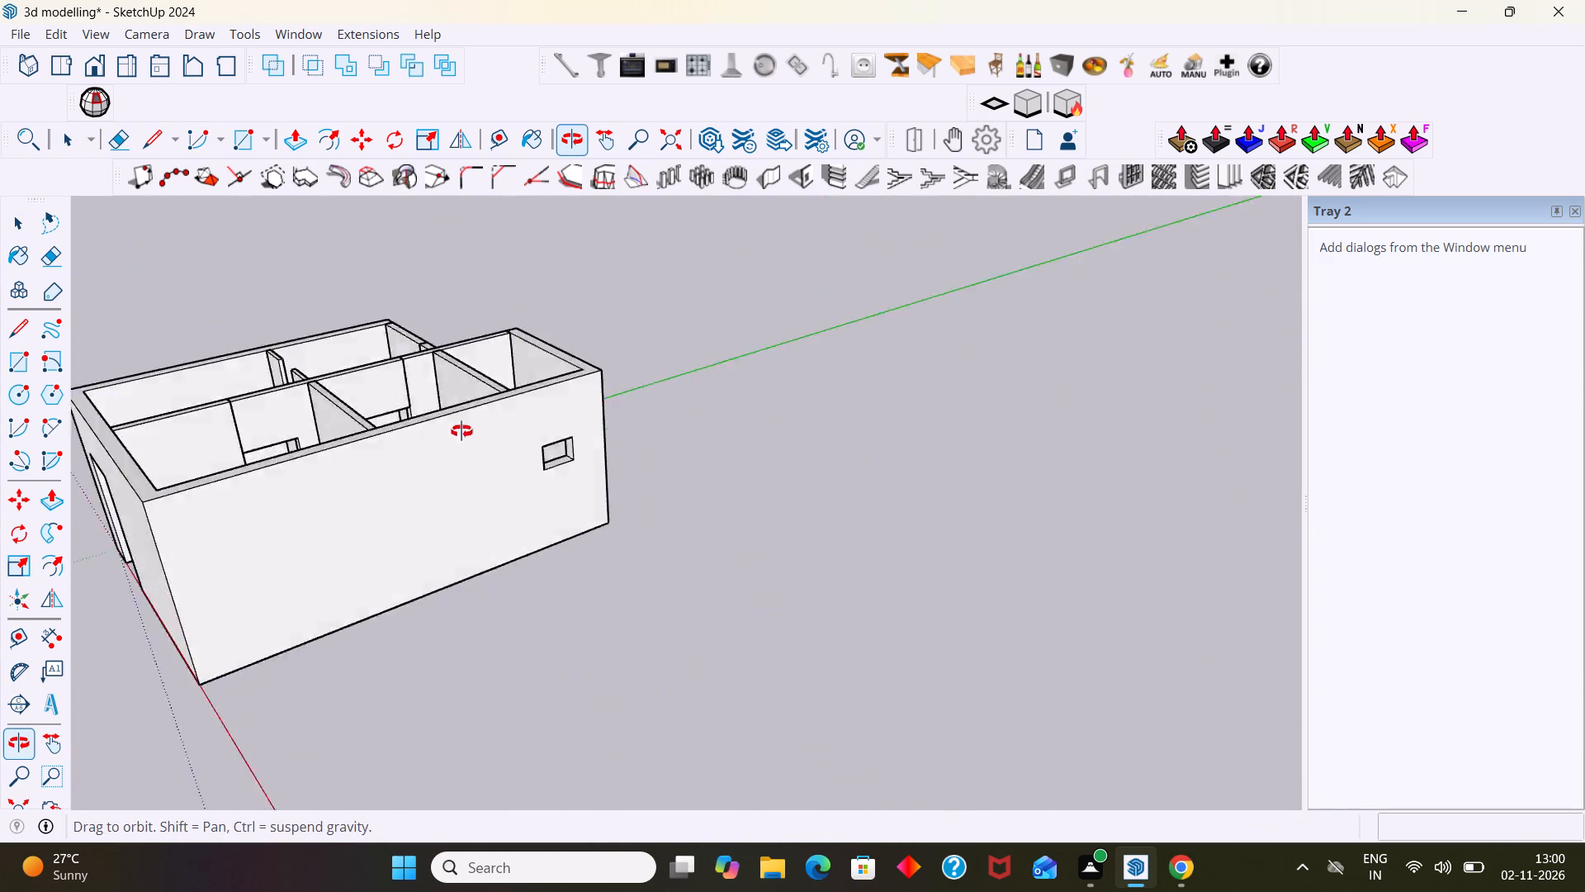
middle_drag(461, 431, 449, 420)
scroll(629, 453, up, 13)
middle_drag(551, 448, 542, 384)
scroll(538, 381, down, 3)
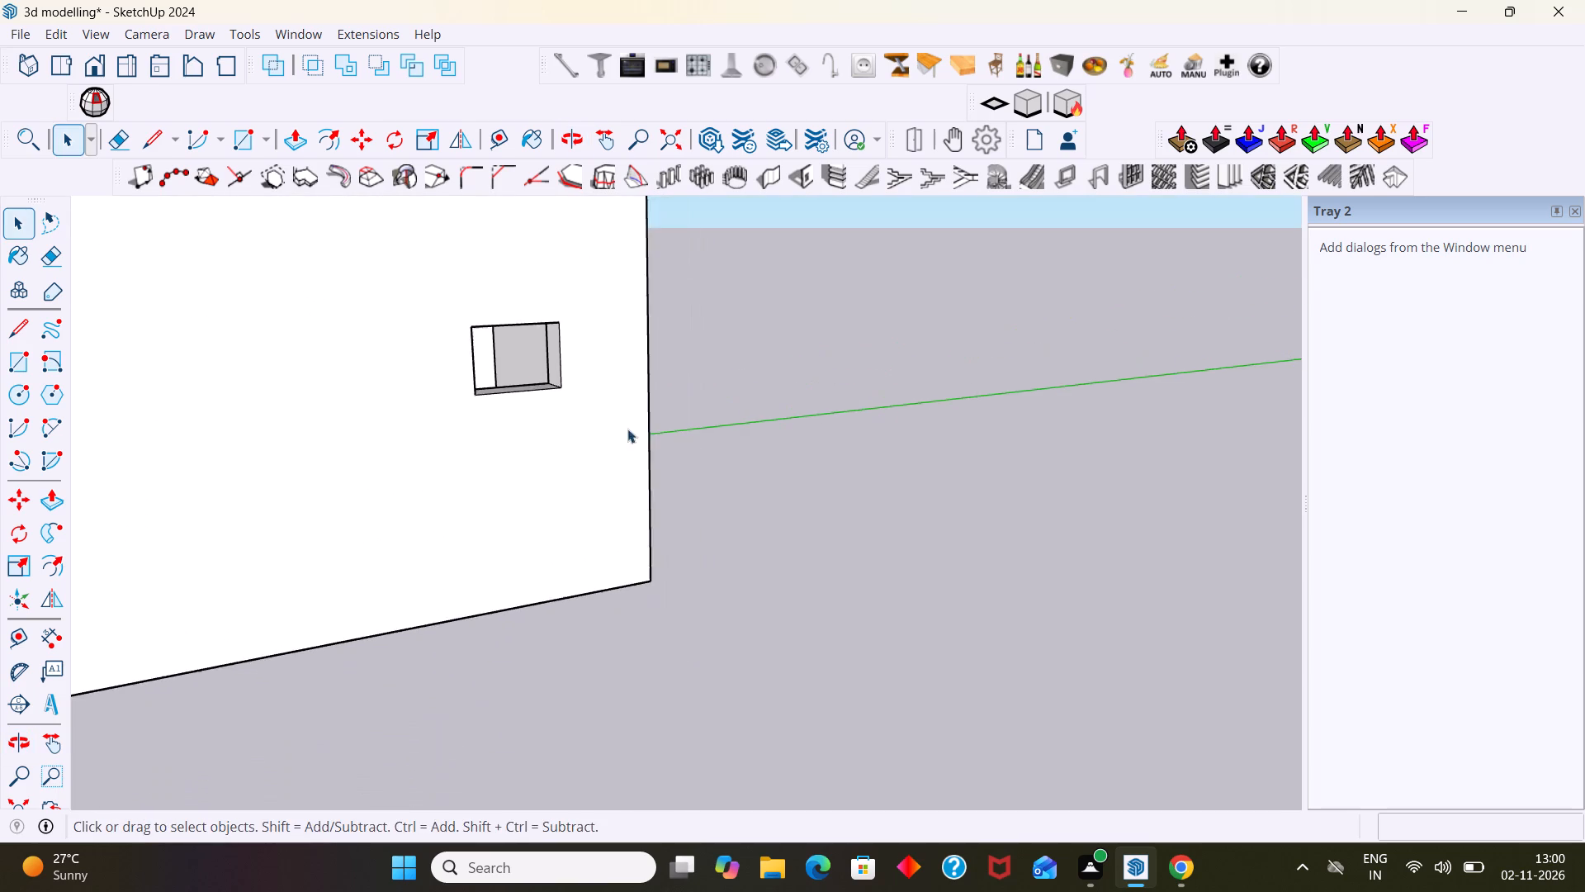
Push/Pull the top face of the bathroom window opening upward by about 2' 3 1/4" to raise its head.
scroll(627, 429, down, 4)
middle_drag(712, 472, 727, 648)
middle_drag(714, 624, 616, 462)
scroll(542, 442, up, 6)
middle_drag(532, 415, 559, 562)
middle_drag(558, 561, 563, 537)
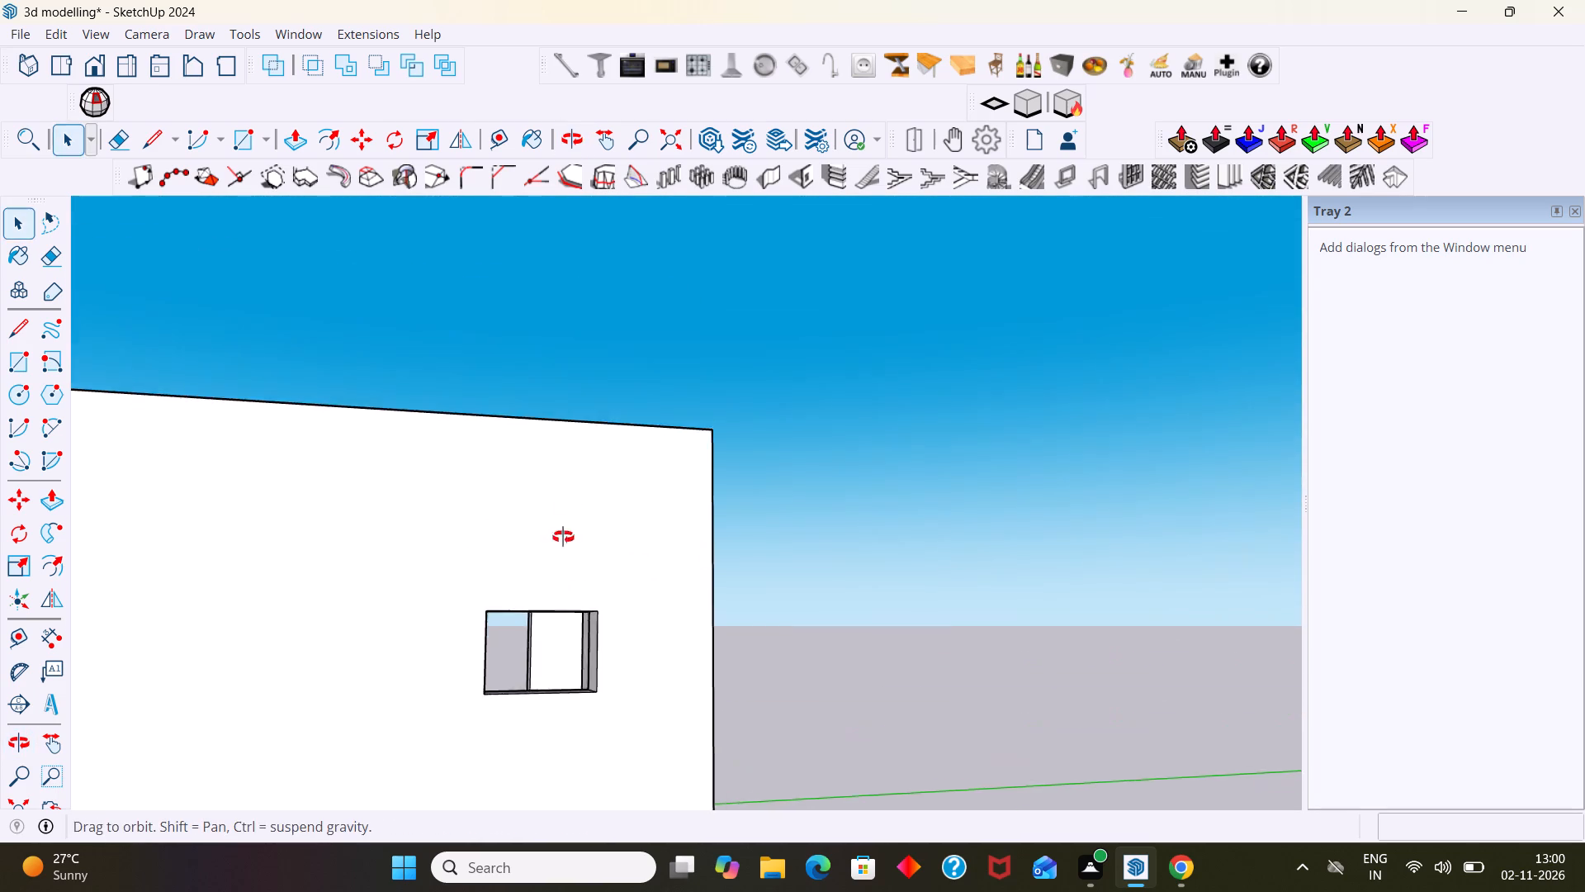
middle_drag(563, 537, 583, 405)
scroll(559, 440, up, 3)
triple_click(567, 414)
click(571, 425)
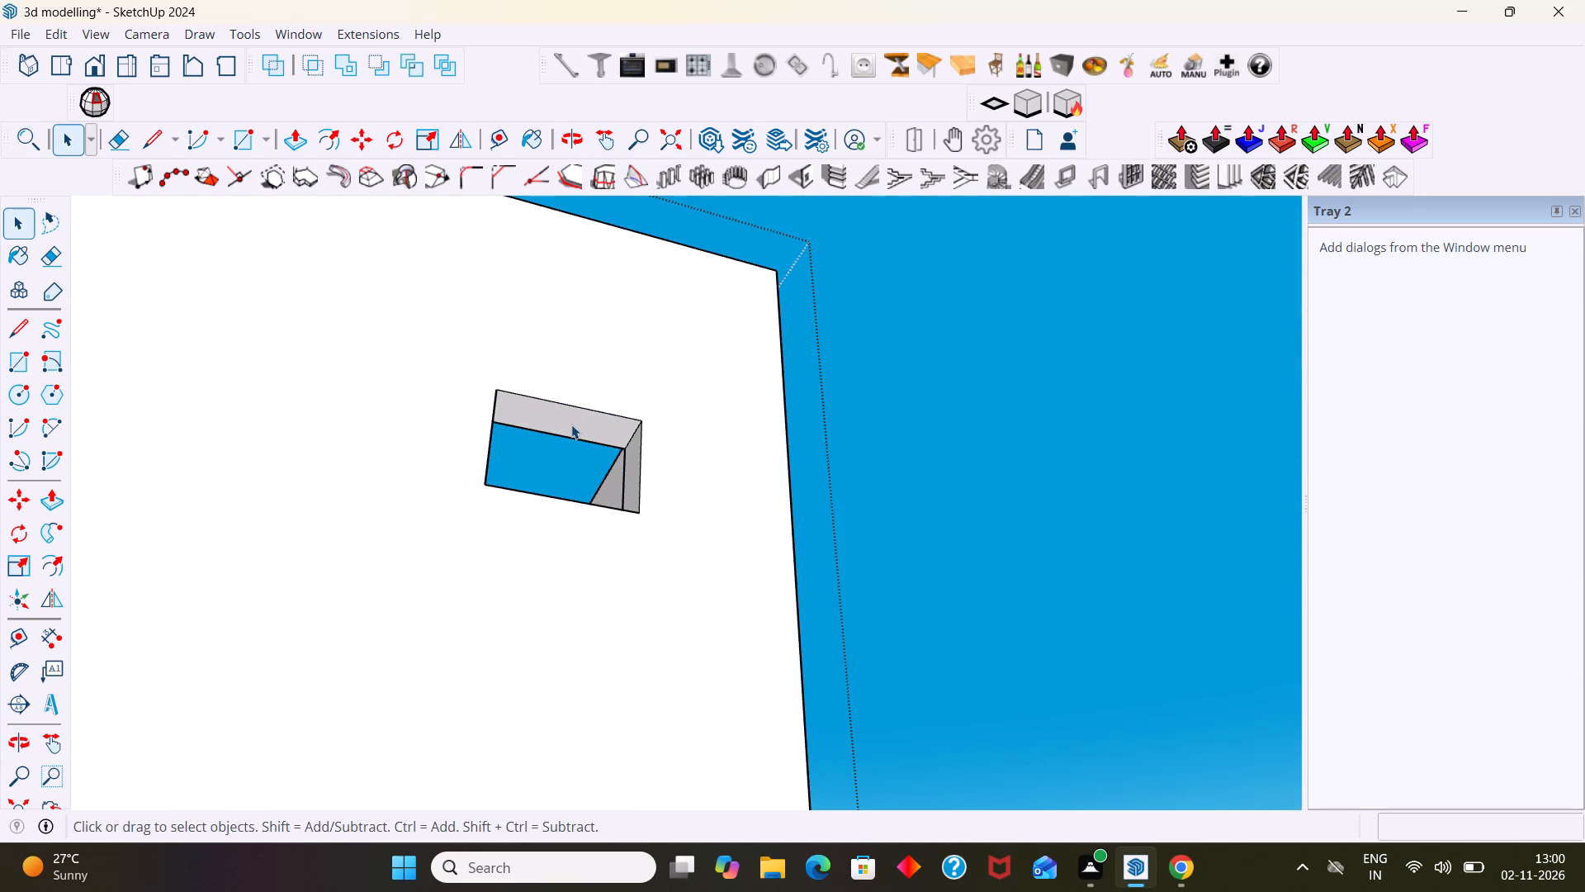
key(p)
click(571, 425)
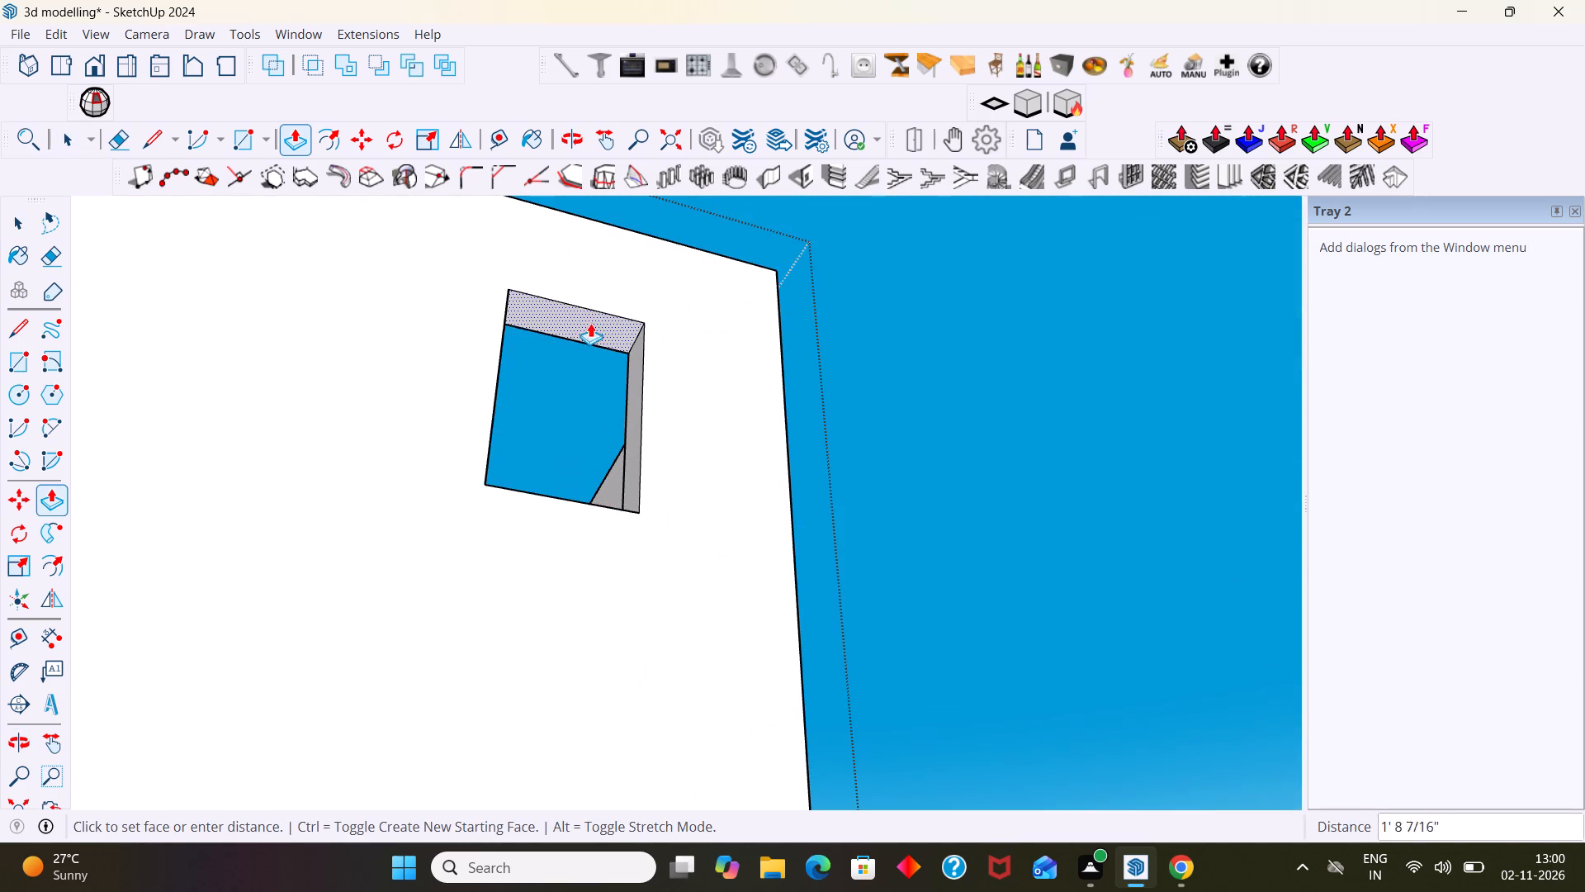
middle_drag(591, 317, 600, 423)
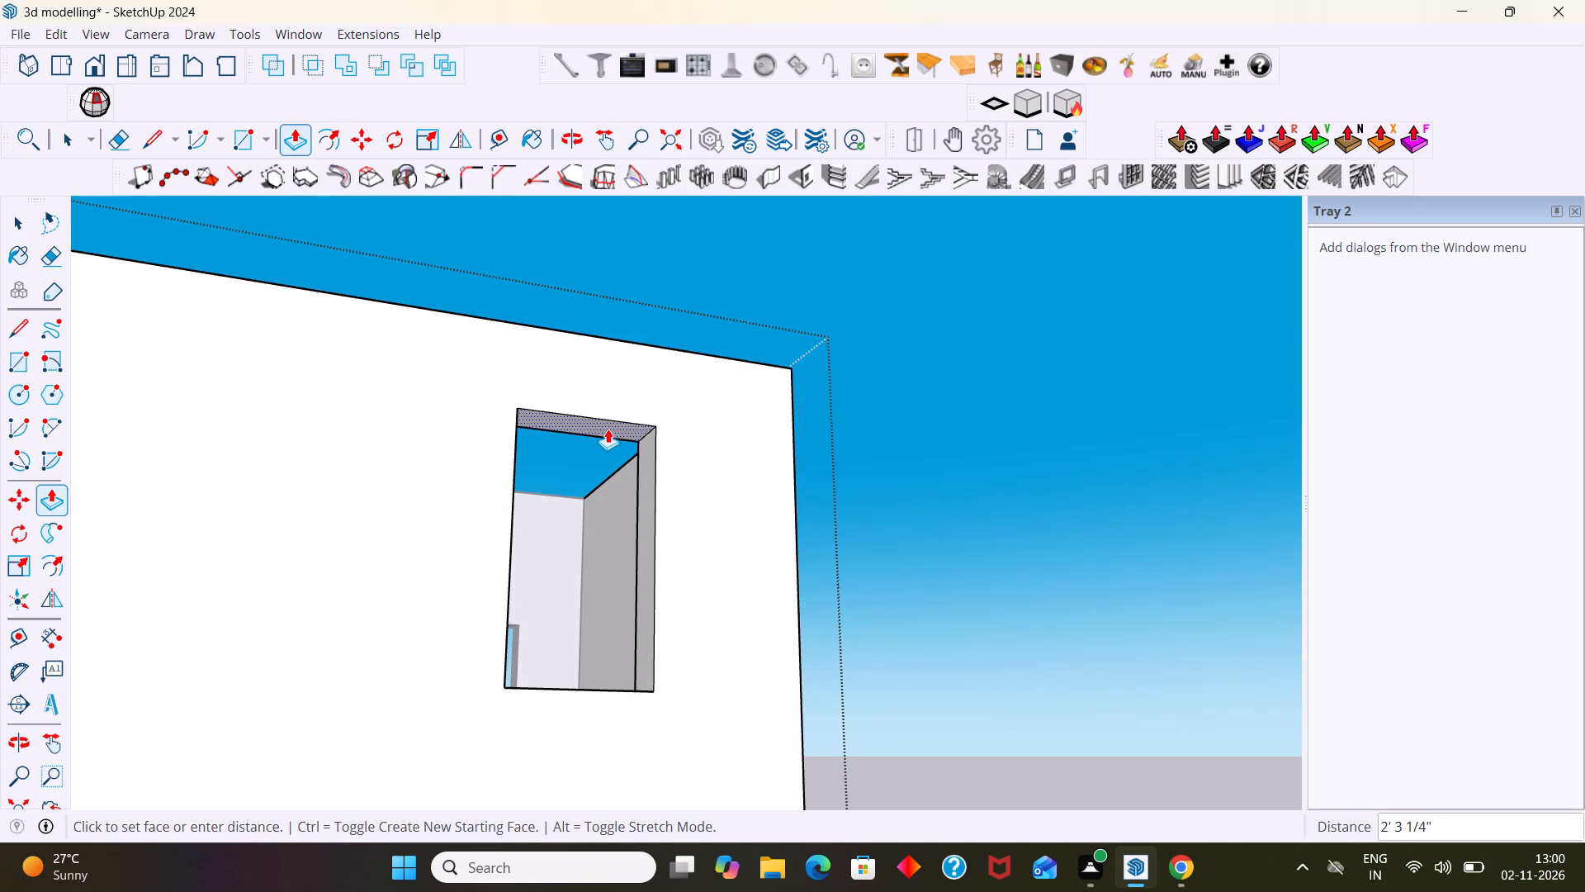
click(608, 429)
Push/Pull the bottom face of the bathroom window opening upward by about 2' 1 7/8" to raise the sill.
scroll(621, 496, down, 5)
middle_drag(691, 635, 679, 717)
shift+middle_drag(669, 684, 634, 572)
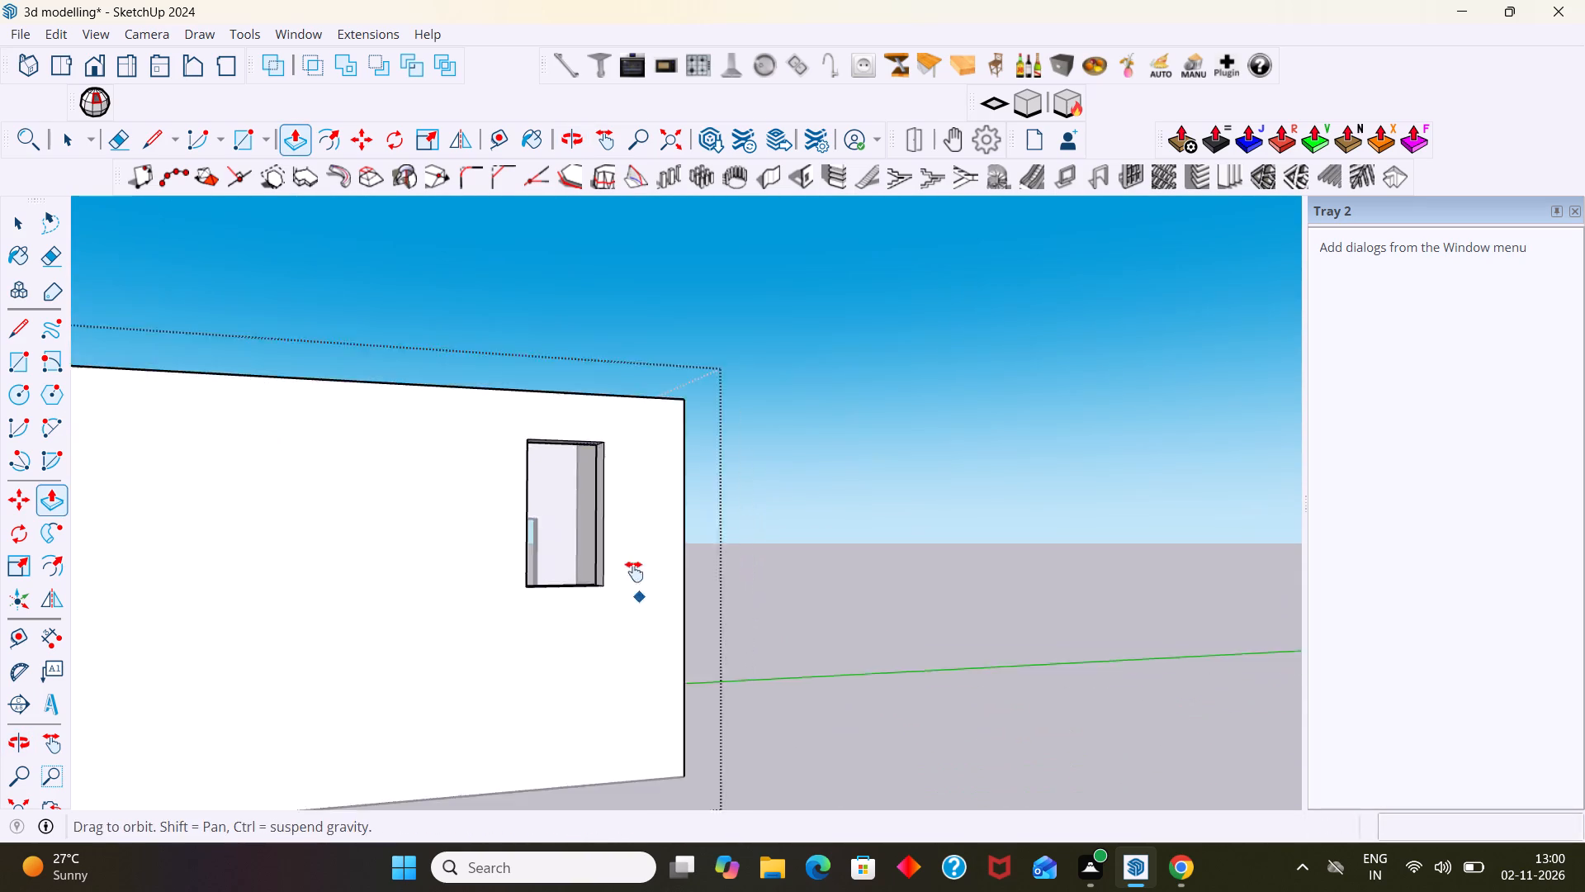
shift+middle_drag(634, 572, 627, 558)
middle_drag(602, 583, 557, 682)
scroll(542, 653, up, 4)
middle_drag(528, 577, 508, 706)
scroll(505, 704, up, 3)
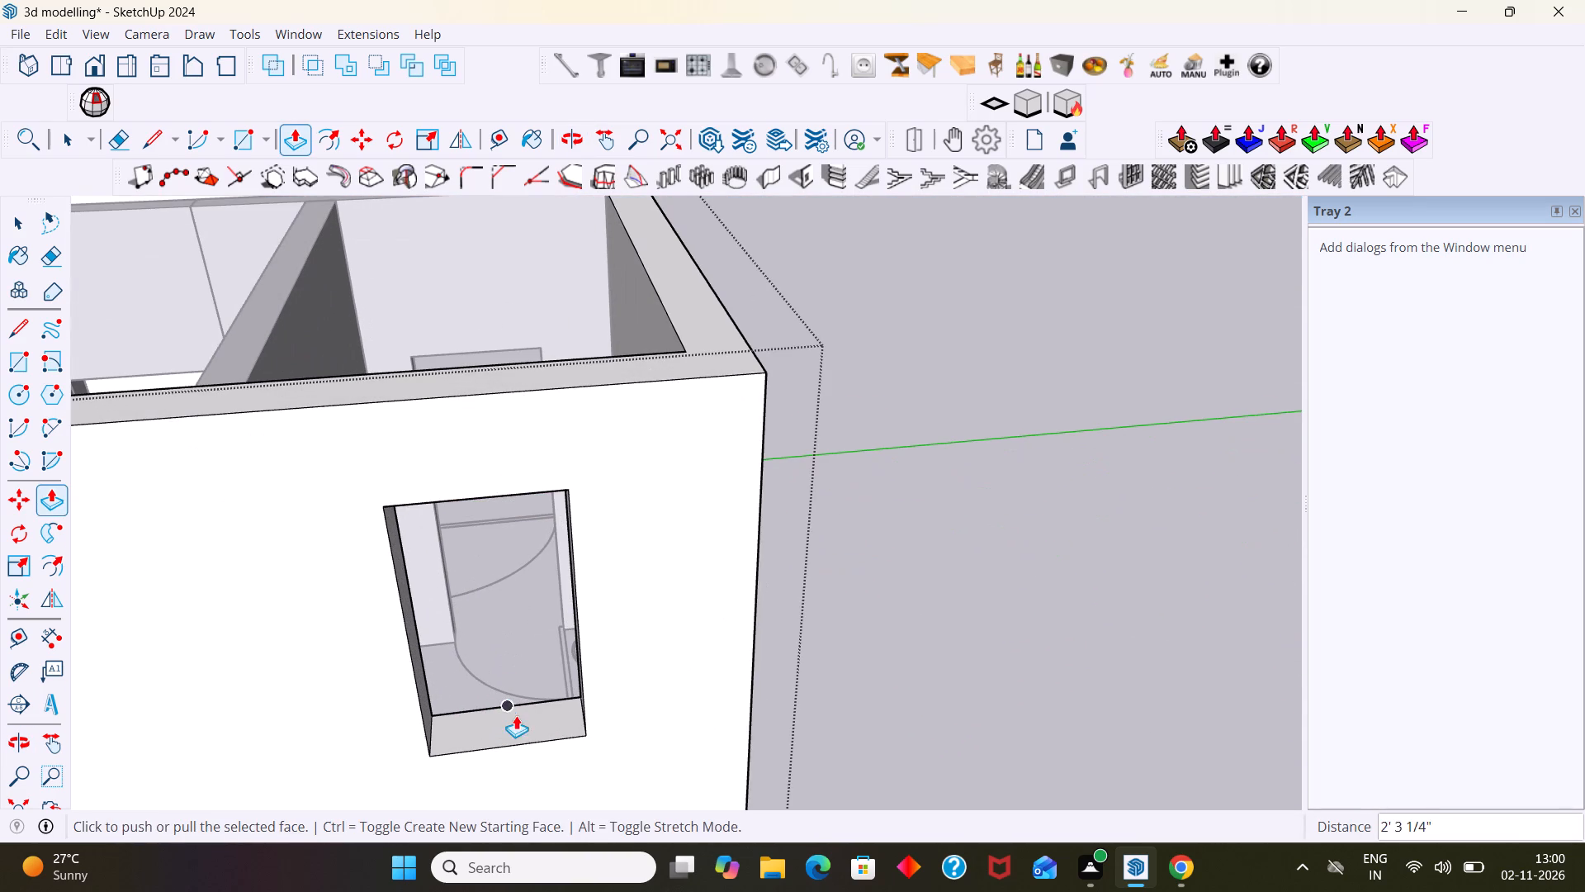
key(space)
drag(522, 719, 522, 727)
double_click(522, 727)
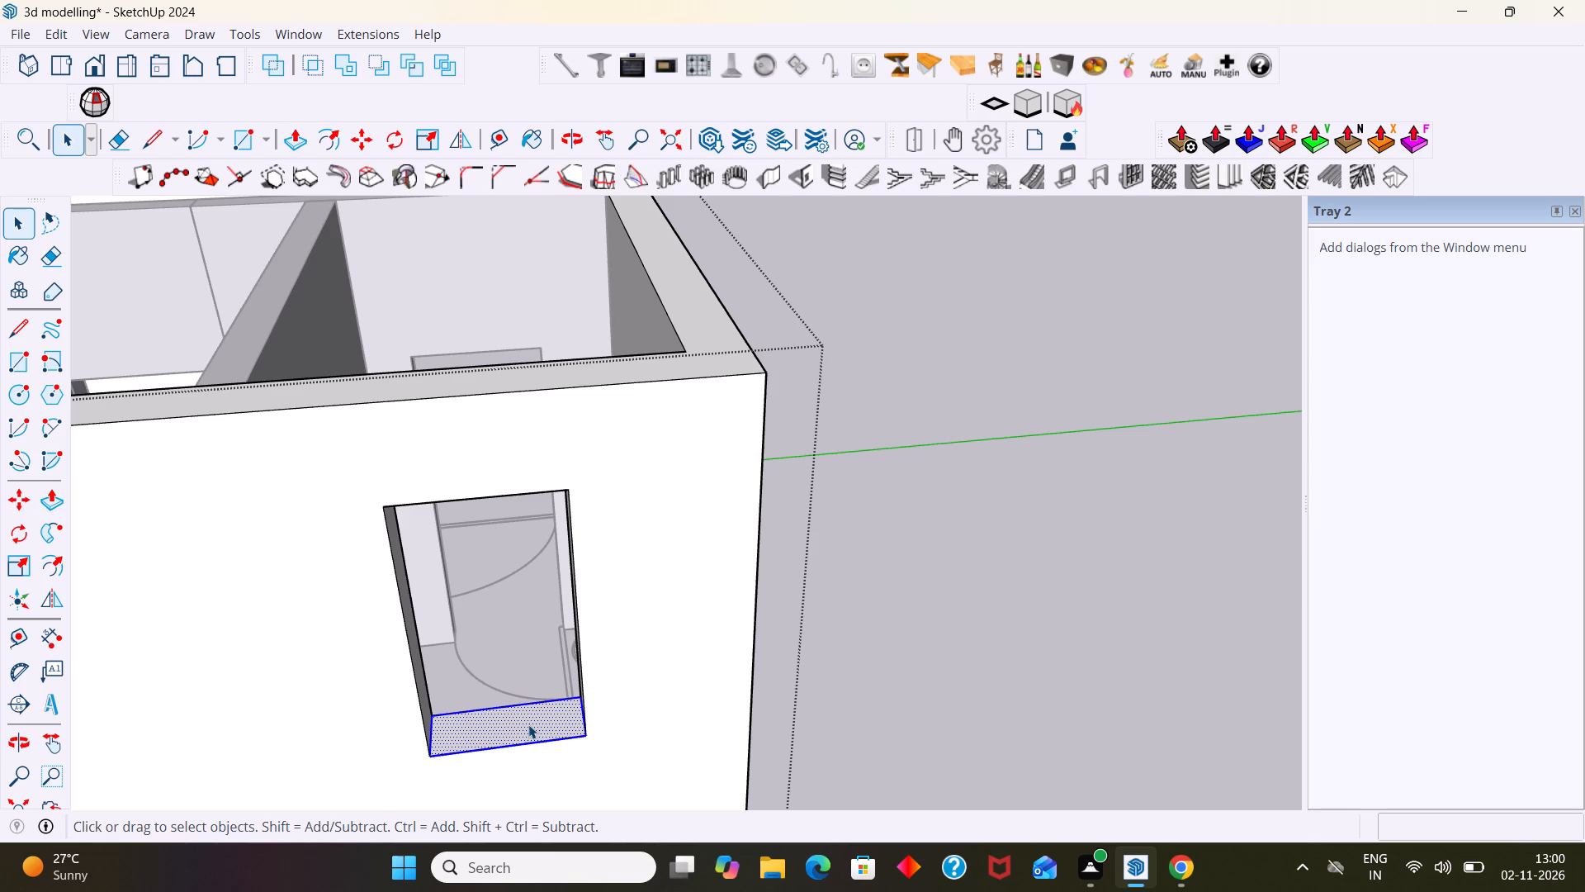
key(p)
click(529, 724)
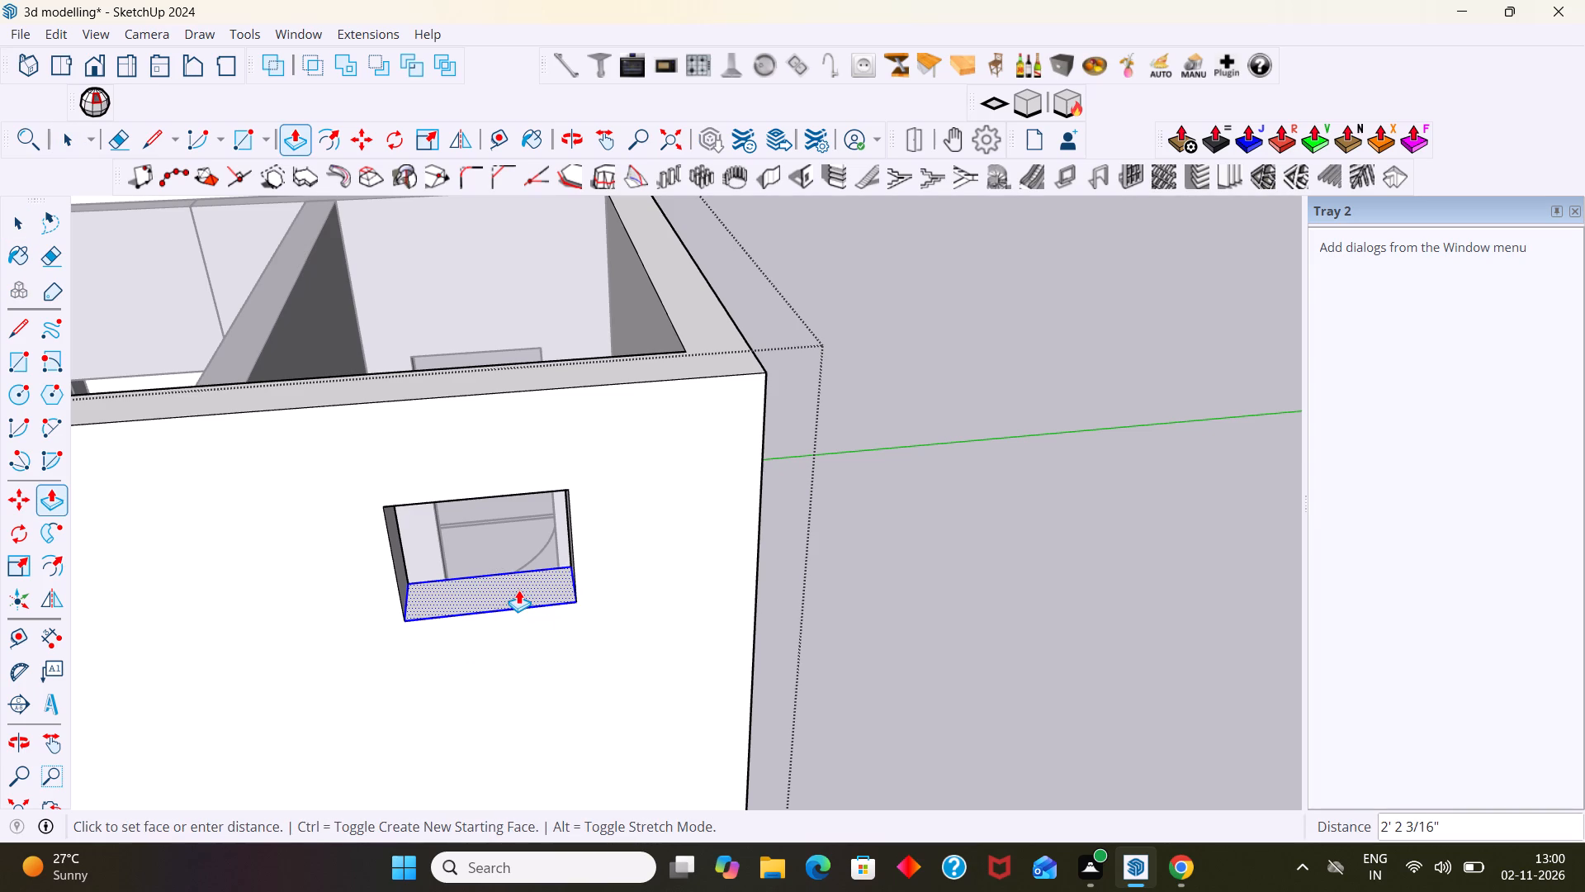
click(518, 591)
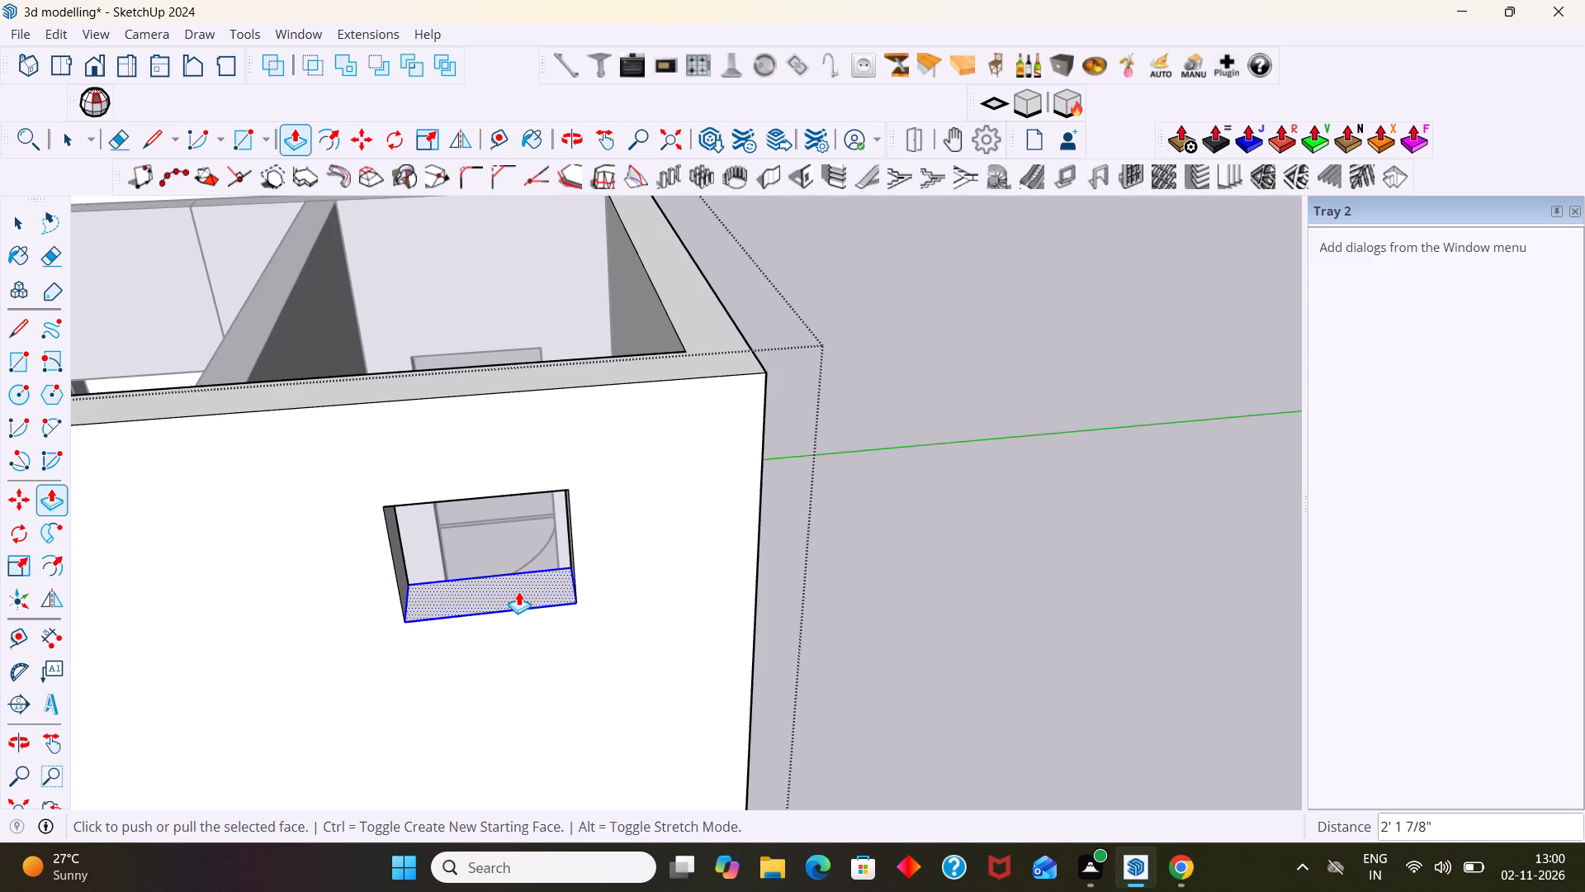
key(space)
click(911, 515)
Inspect the shortened bathroom window opening from outside, from above the neighbouring rooms and from inside the bathroom.
scroll(908, 514, down, 4)
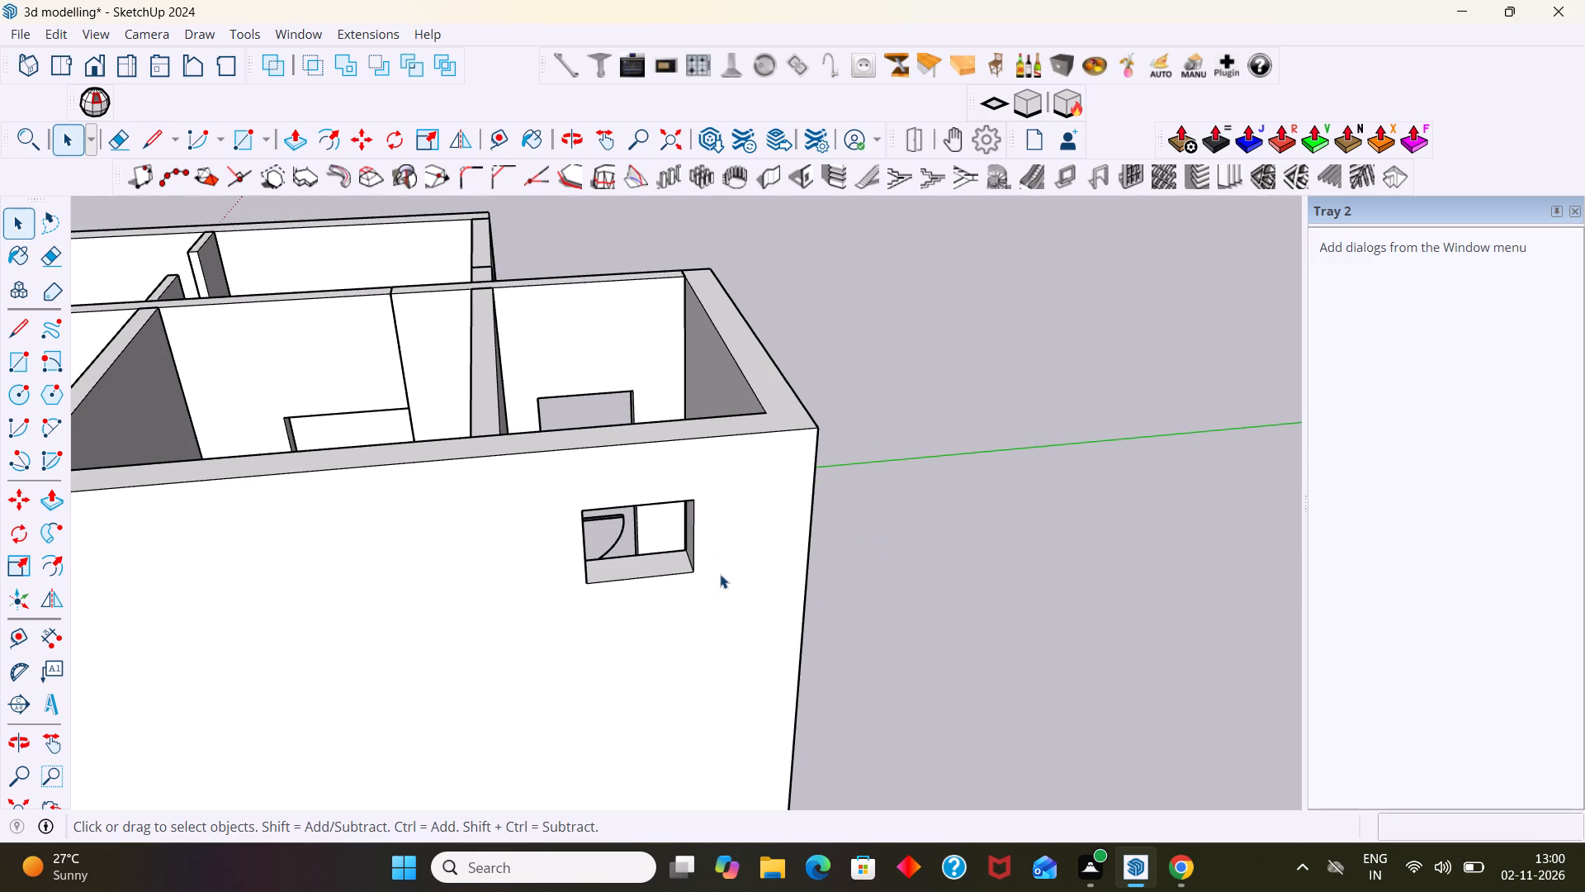
scroll(724, 567, down, 5)
middle_drag(749, 617, 1197, 590)
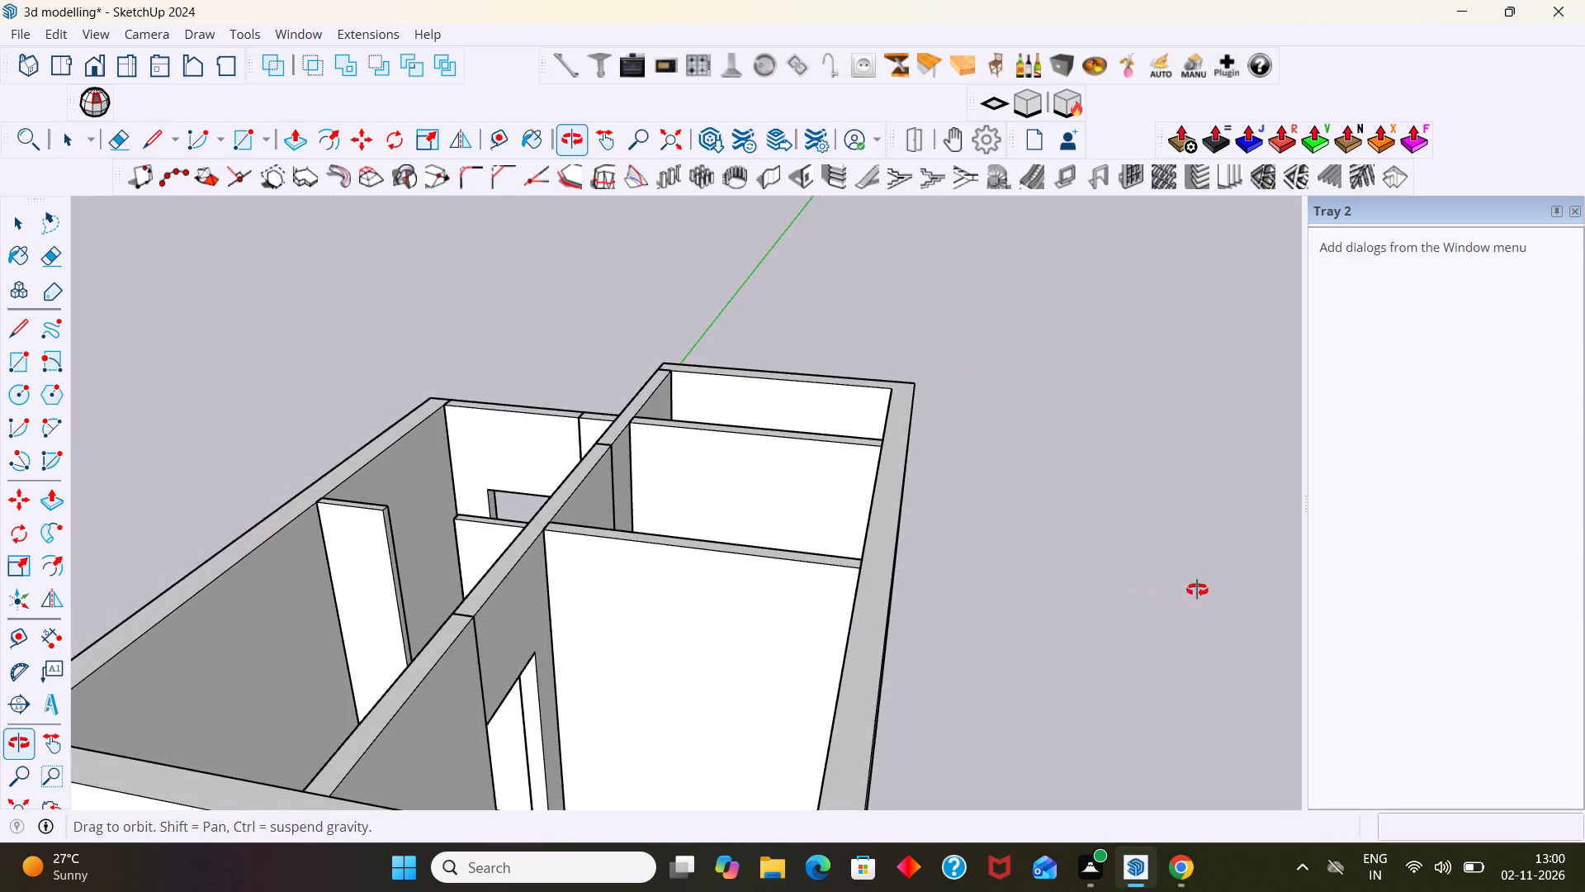
middle_drag(1197, 590, 1180, 585)
scroll(839, 477, up, 4)
middle_drag(807, 459, 855, 628)
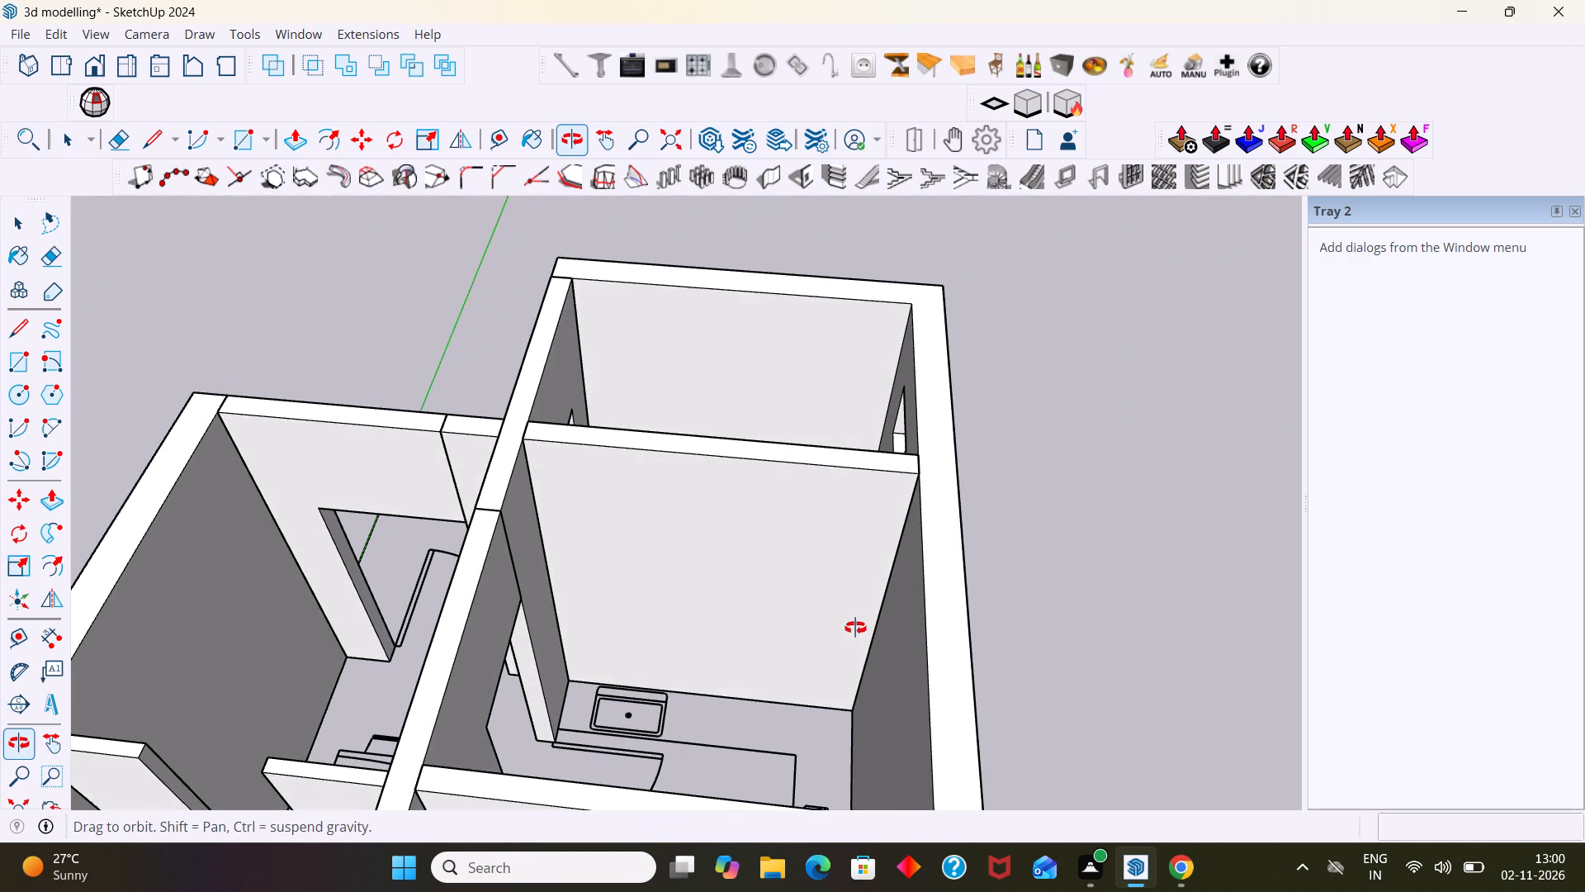
middle_drag(855, 628, 932, 614)
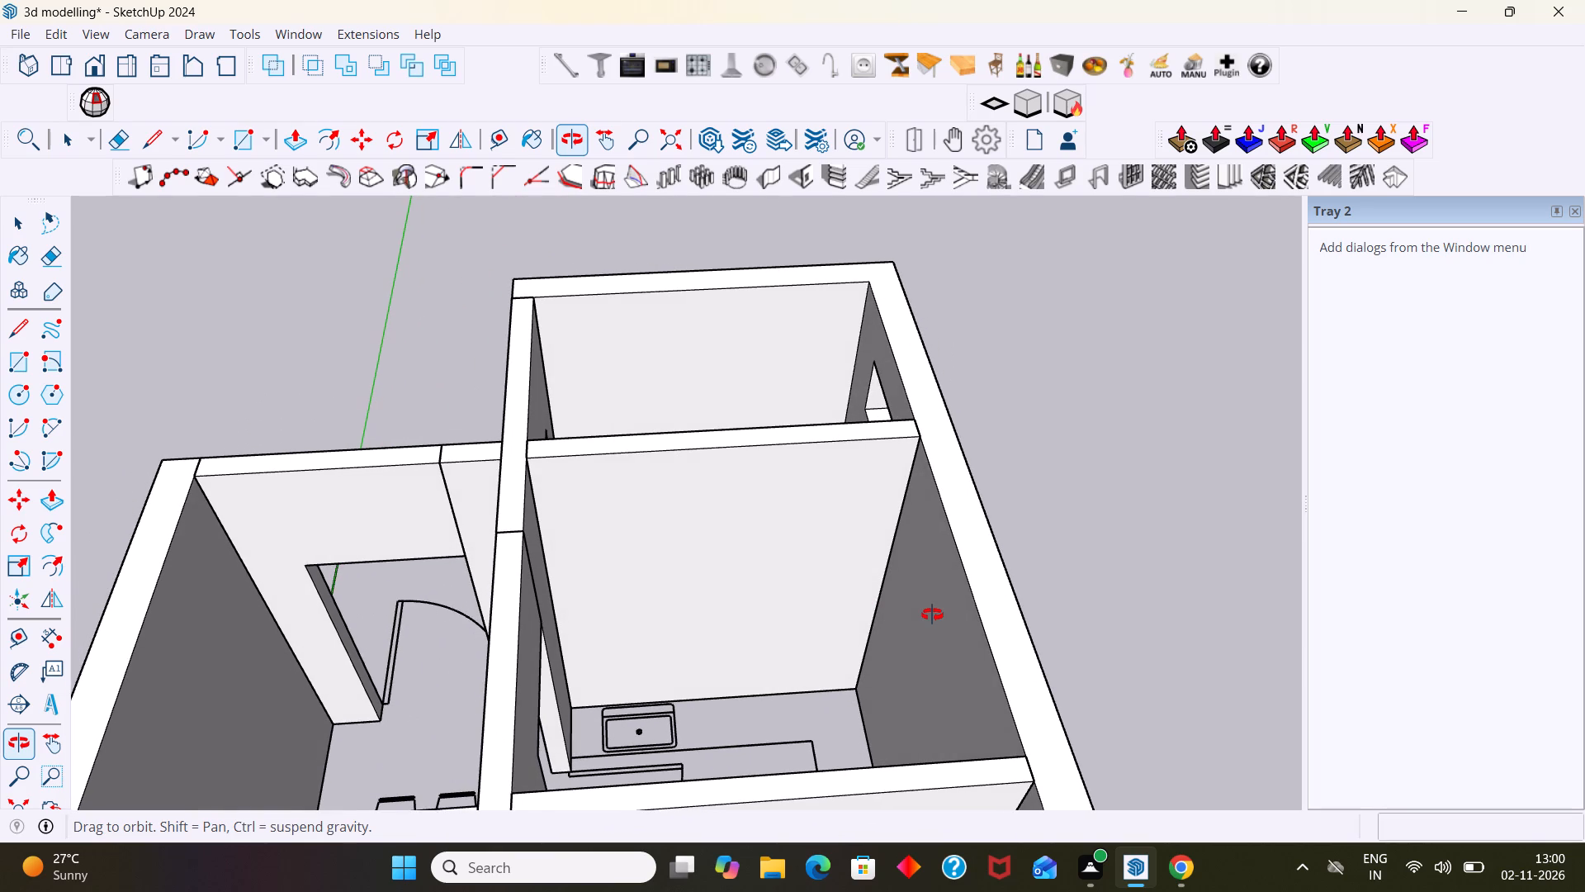
middle_drag(932, 614, 934, 609)
scroll(800, 505, up, 2)
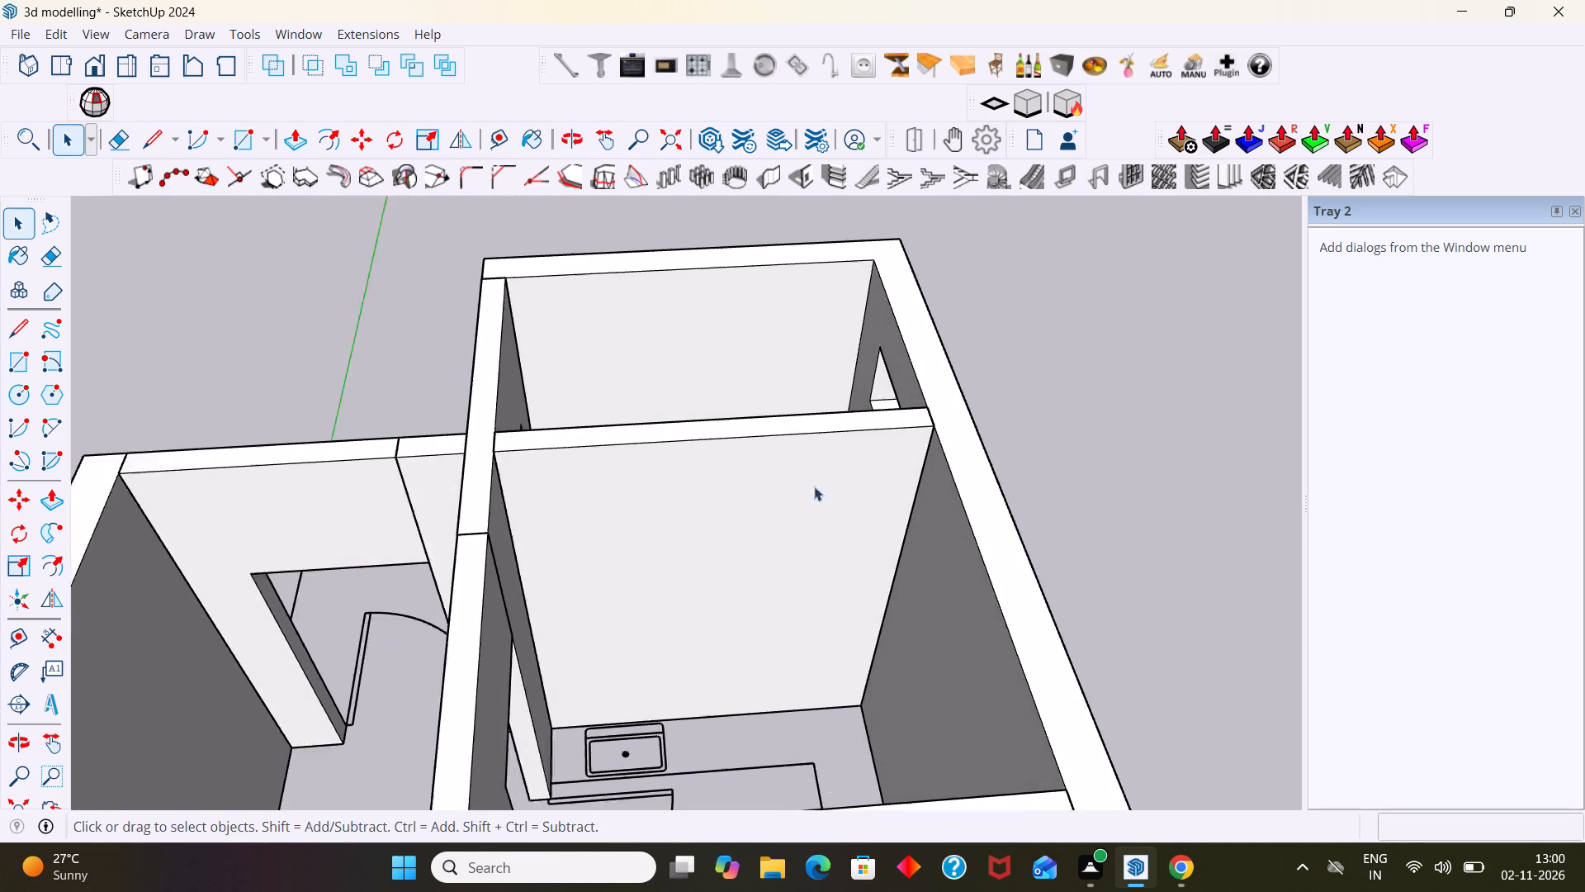
scroll(814, 486, up, 5)
middle_drag(868, 484, 1151, 616)
scroll(902, 498, down, 6)
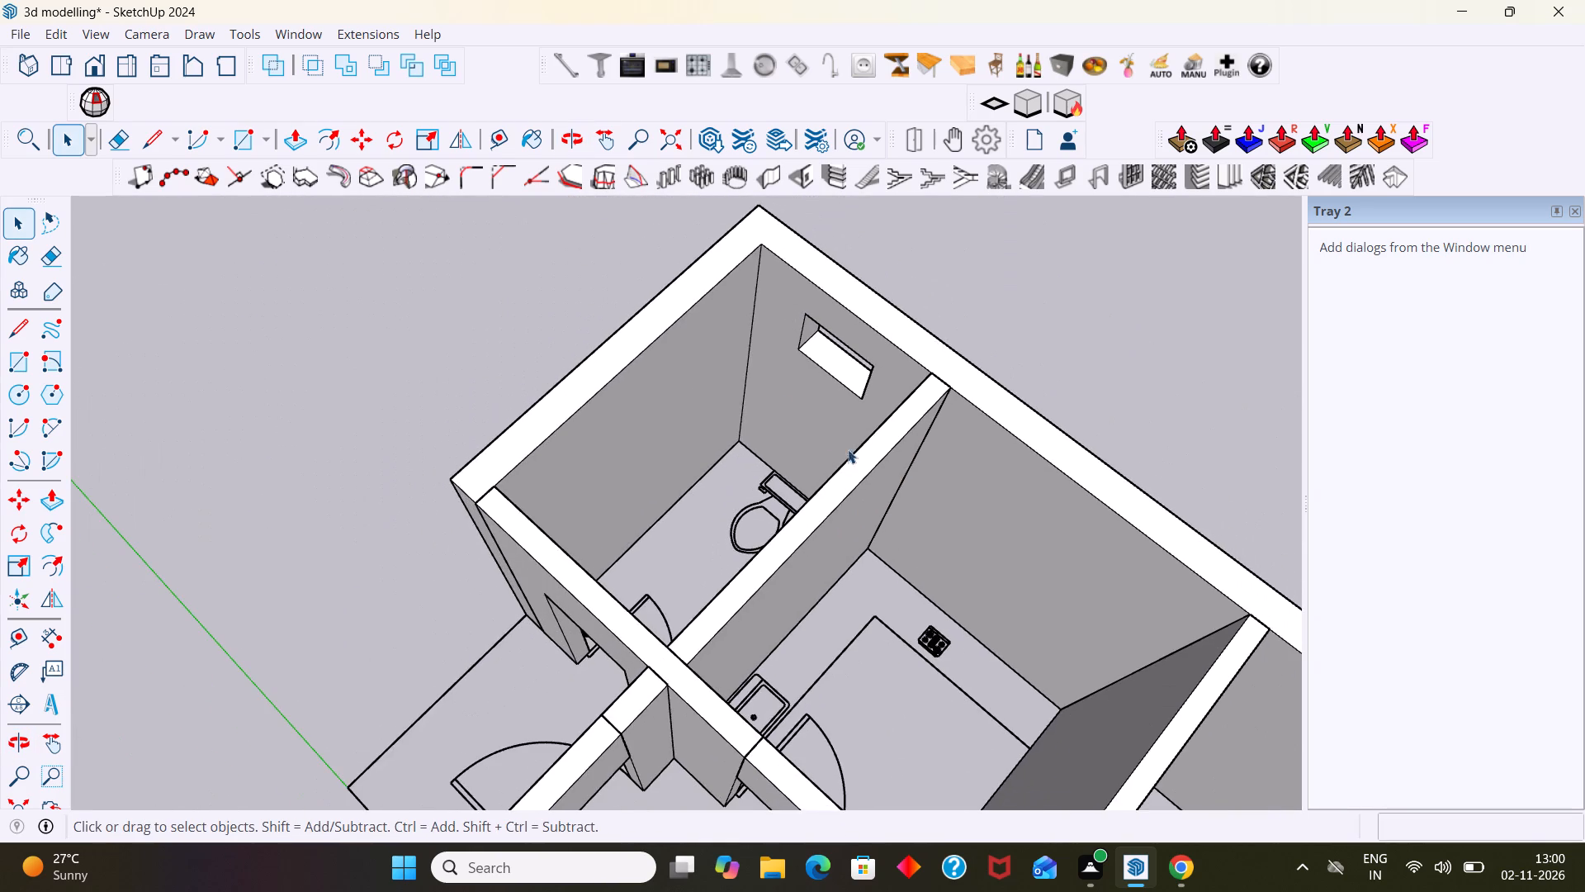
middle_drag(787, 406, 807, 343)
scroll(758, 384, up, 2)
middle_drag(759, 386, 899, 217)
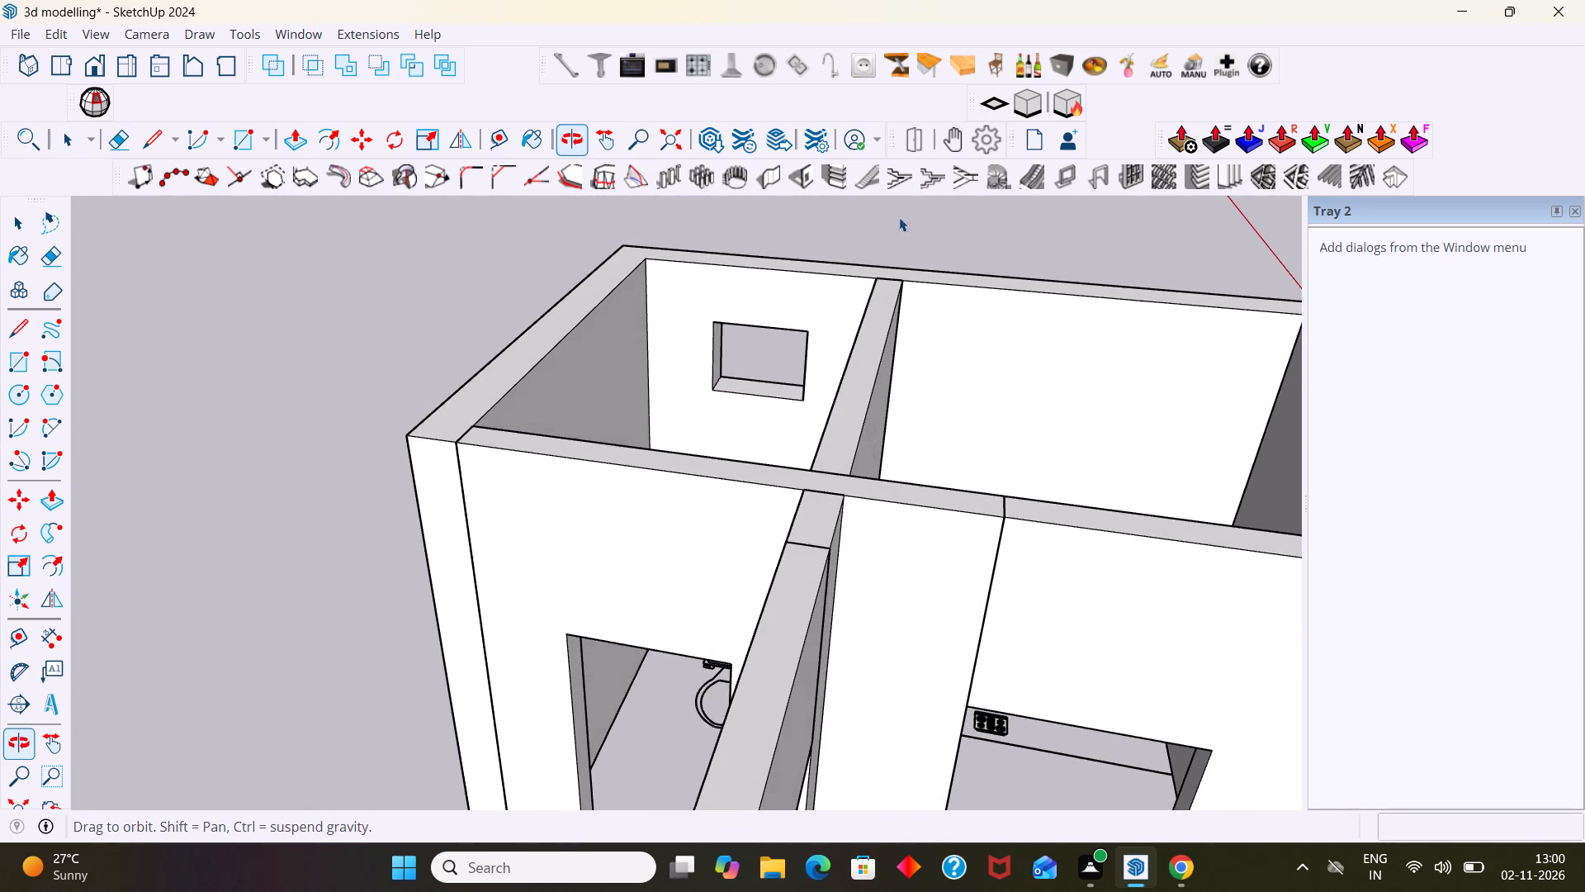
middle_drag(899, 217, 917, 203)
scroll(794, 301, up, 2)
scroll(785, 304, down, 9)
Examine the whole house model from above, checking the room layout, walls, door openings and bathroom window.
shift+middle_drag(840, 375, 620, 353)
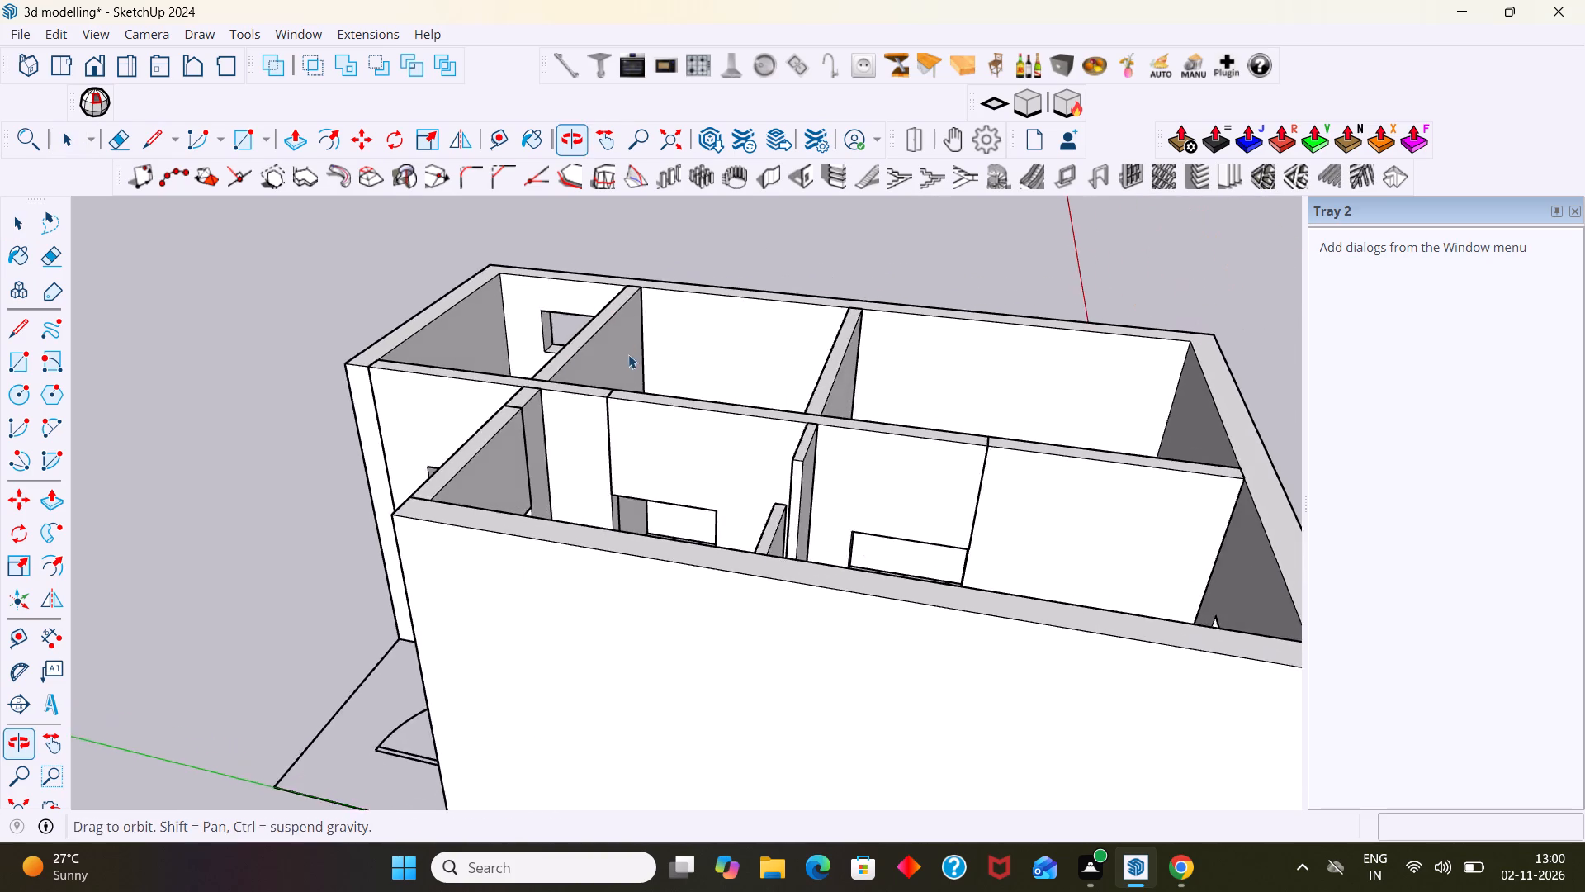
scroll(629, 353, down, 8)
middle_drag(726, 418, 665, 499)
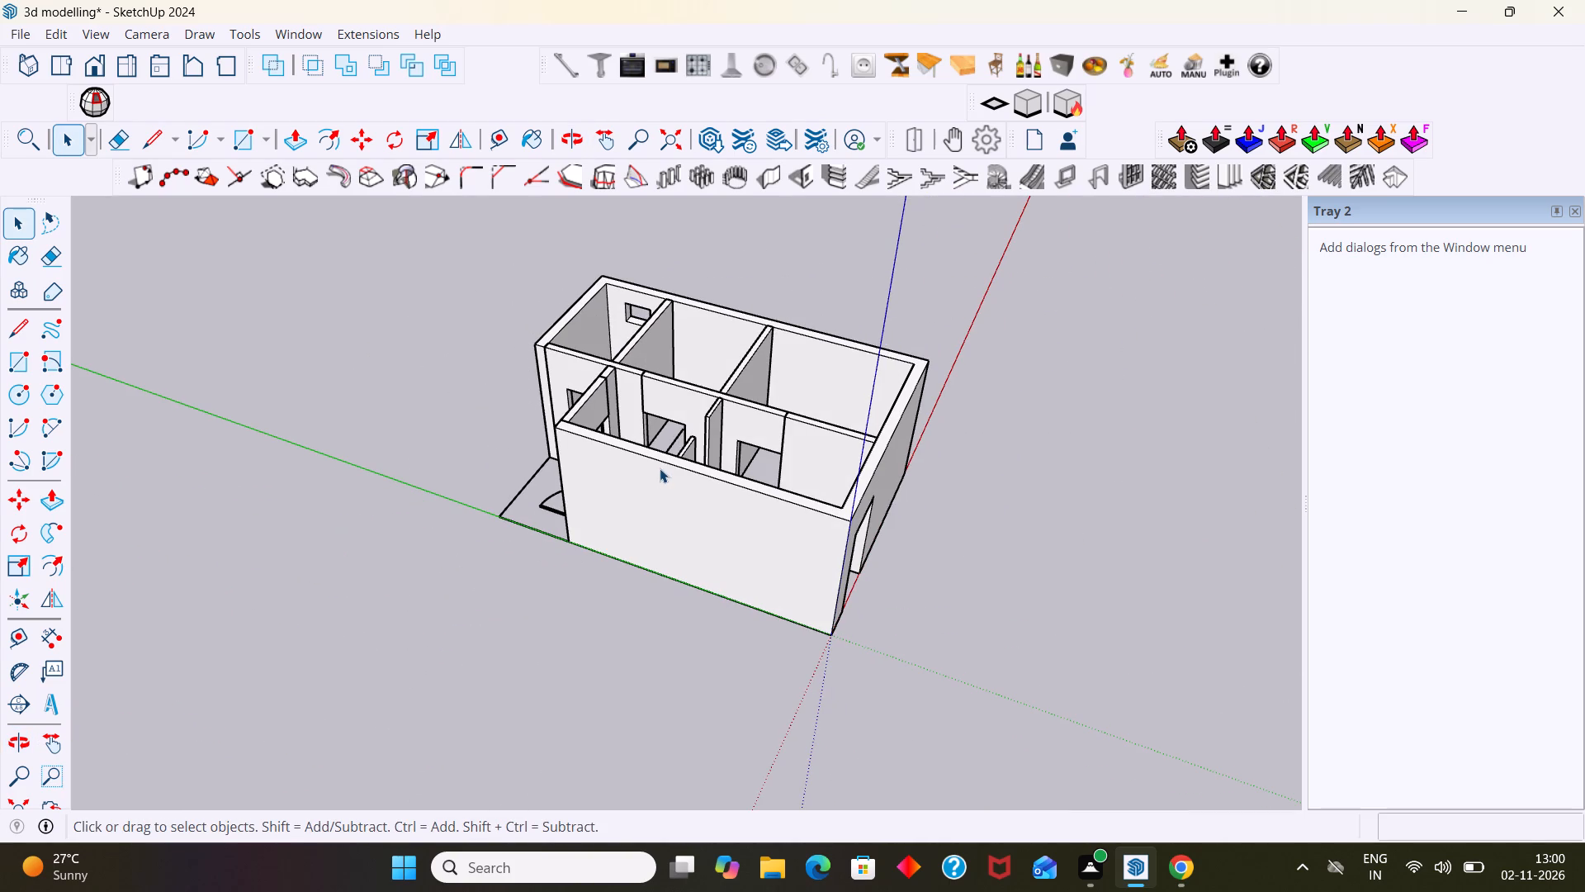
scroll(1081, 432, down, 5)
middle_drag(775, 381, 765, 515)
scroll(704, 397, up, 9)
middle_drag(693, 403, 625, 410)
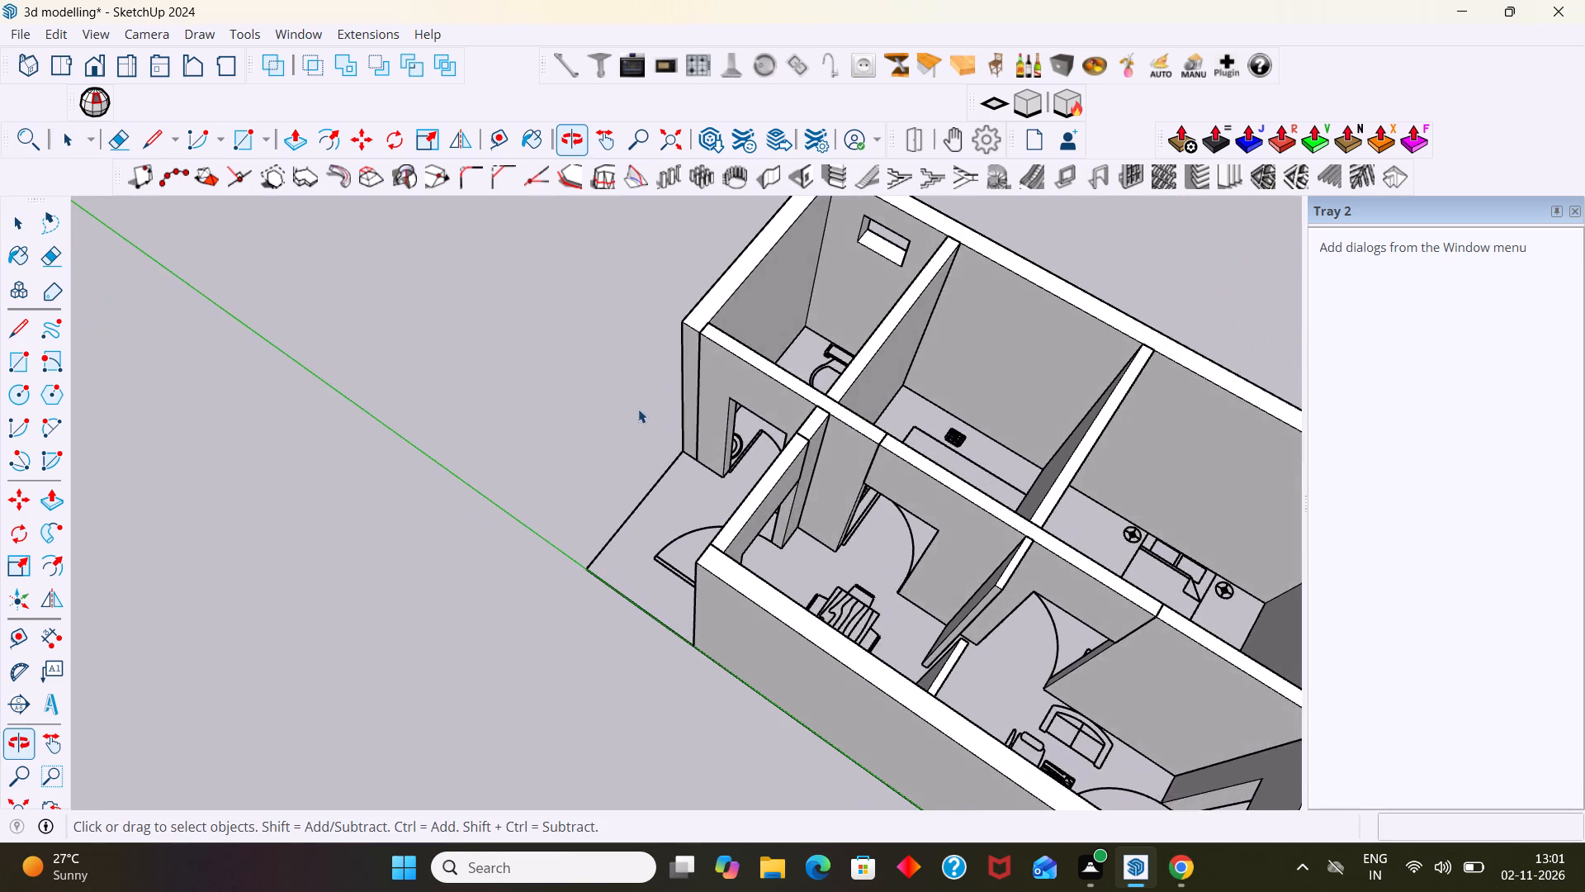
scroll(638, 408, down, 19)
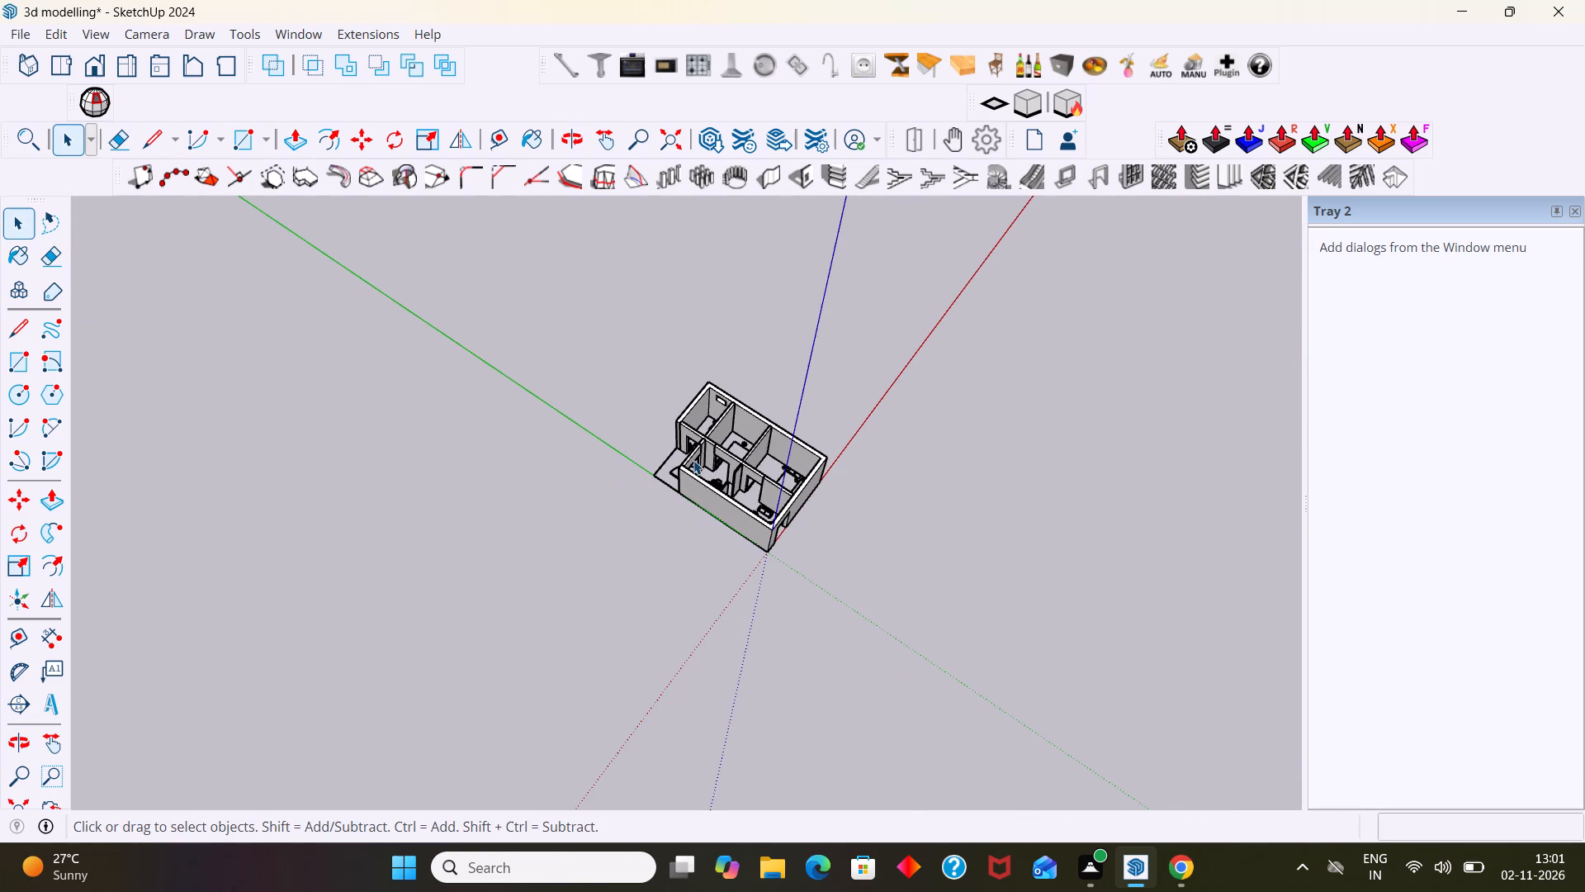
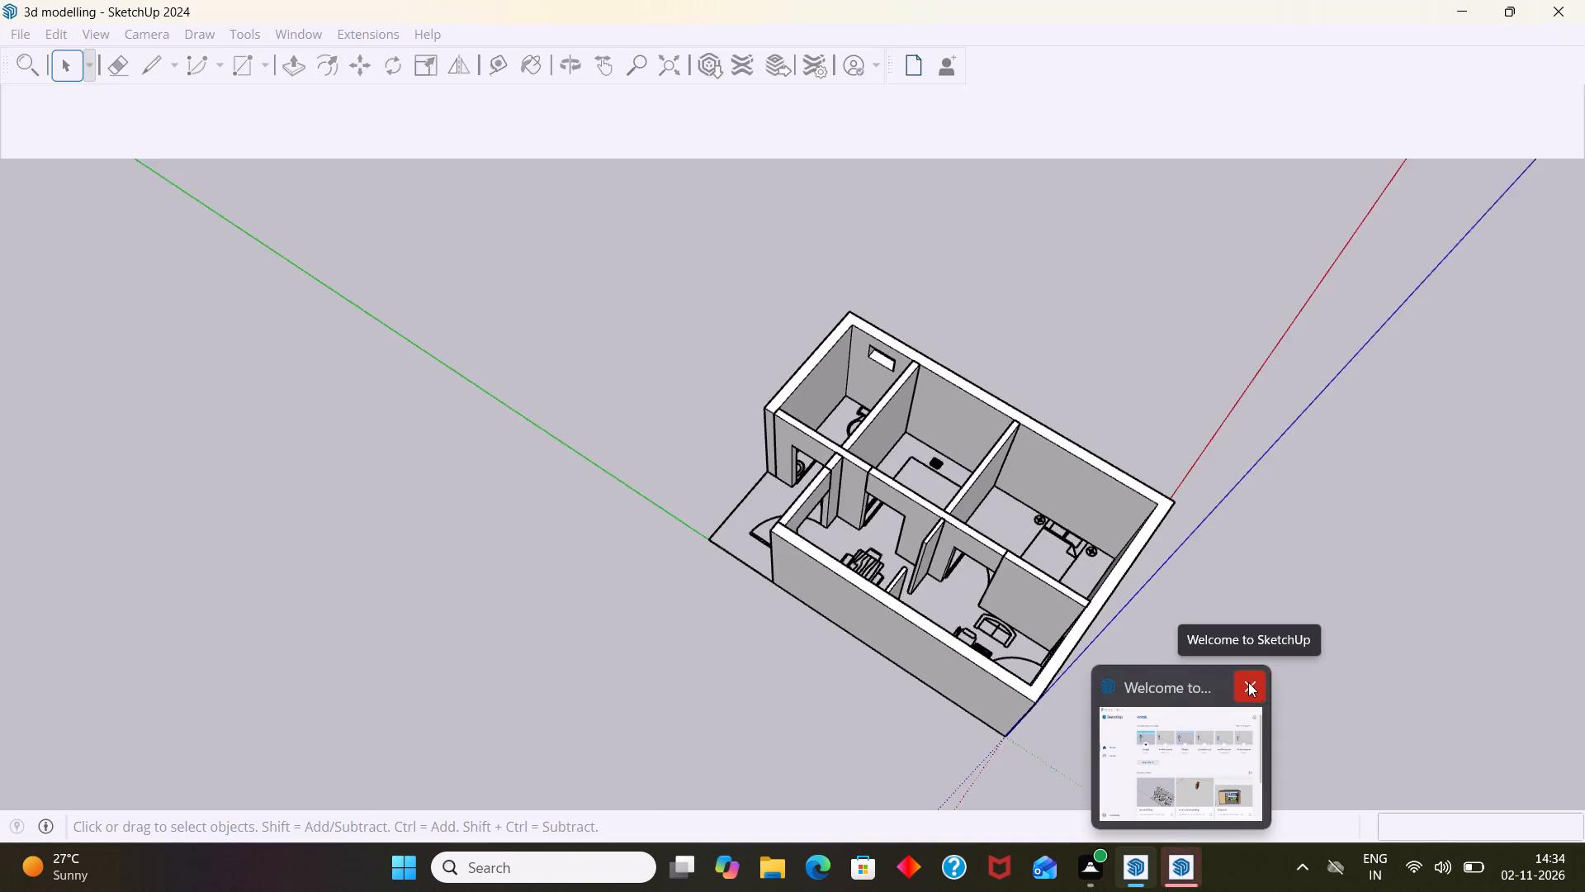
Bring the 3d modelling window back to the front and ignore the available extension updates.
click(1145, 865)
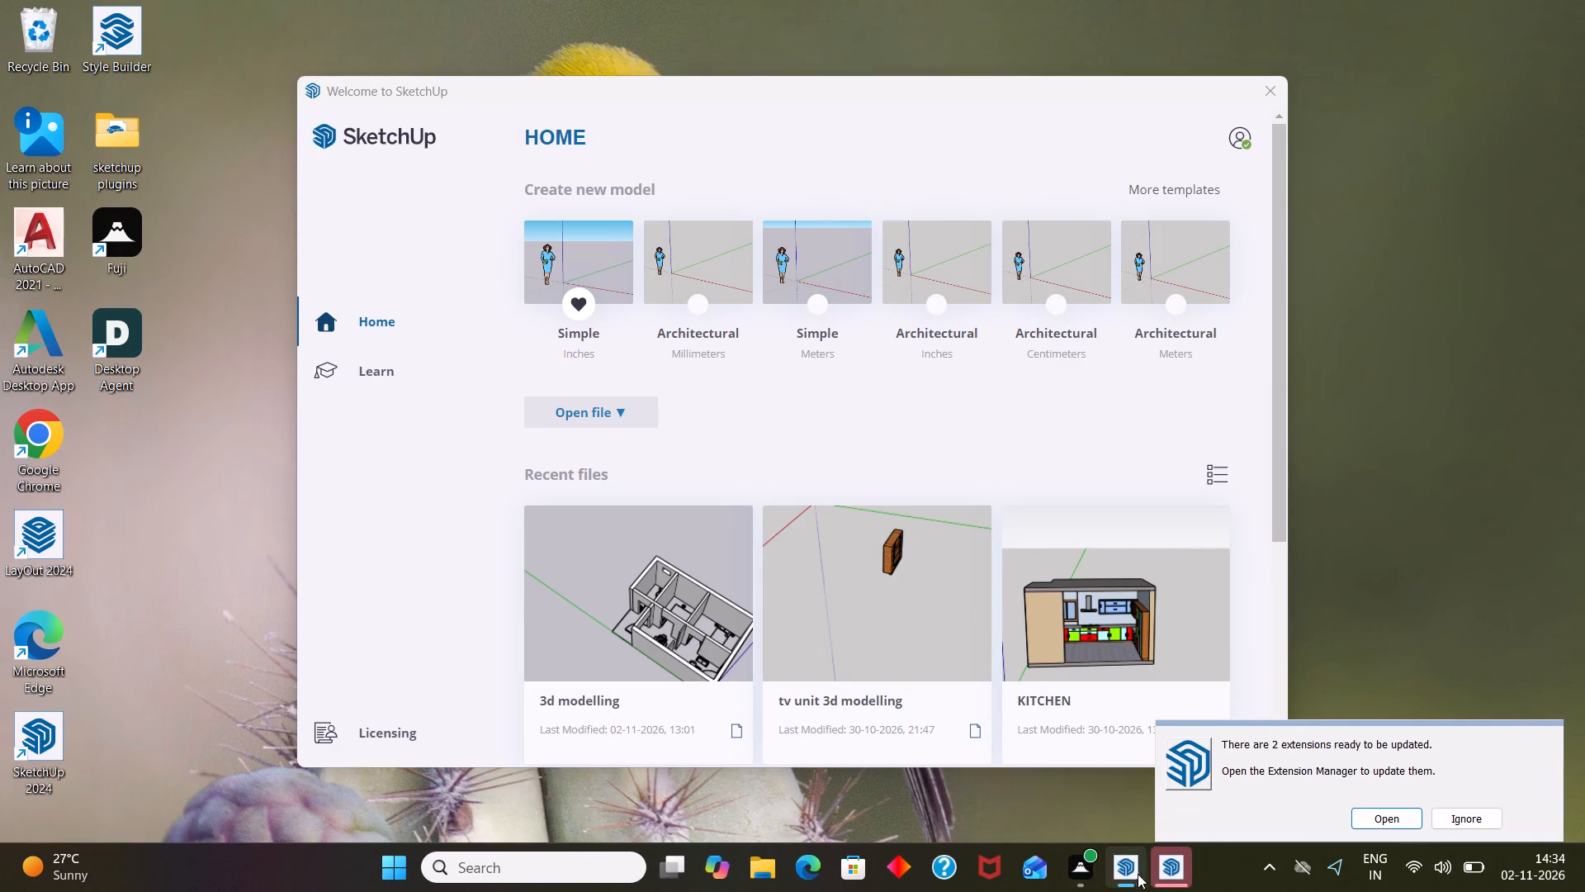
click(1124, 829)
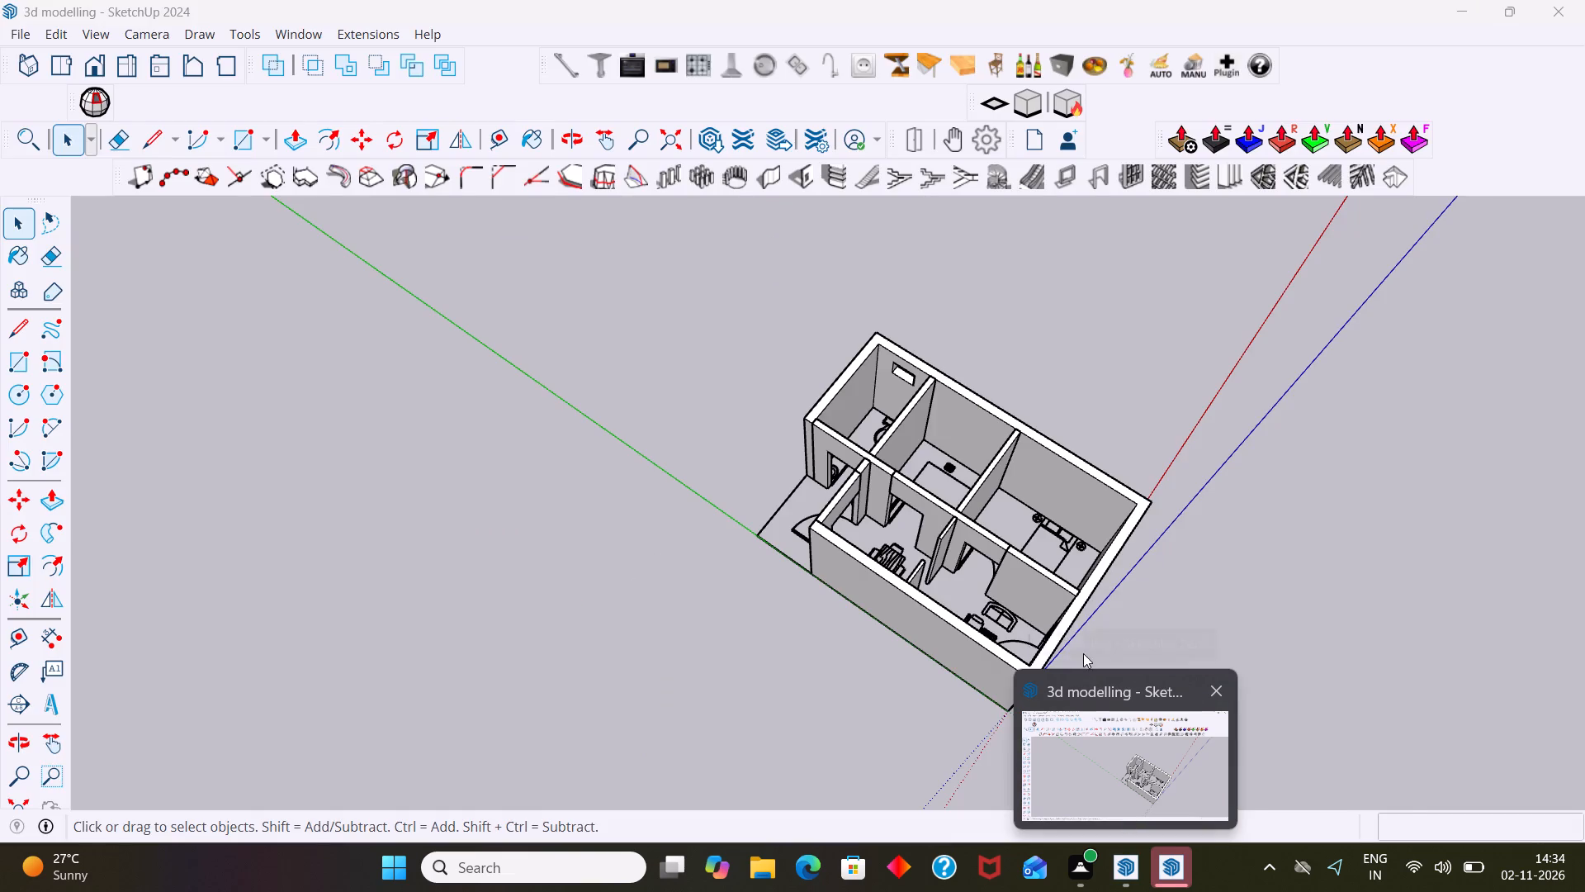
click(1138, 861)
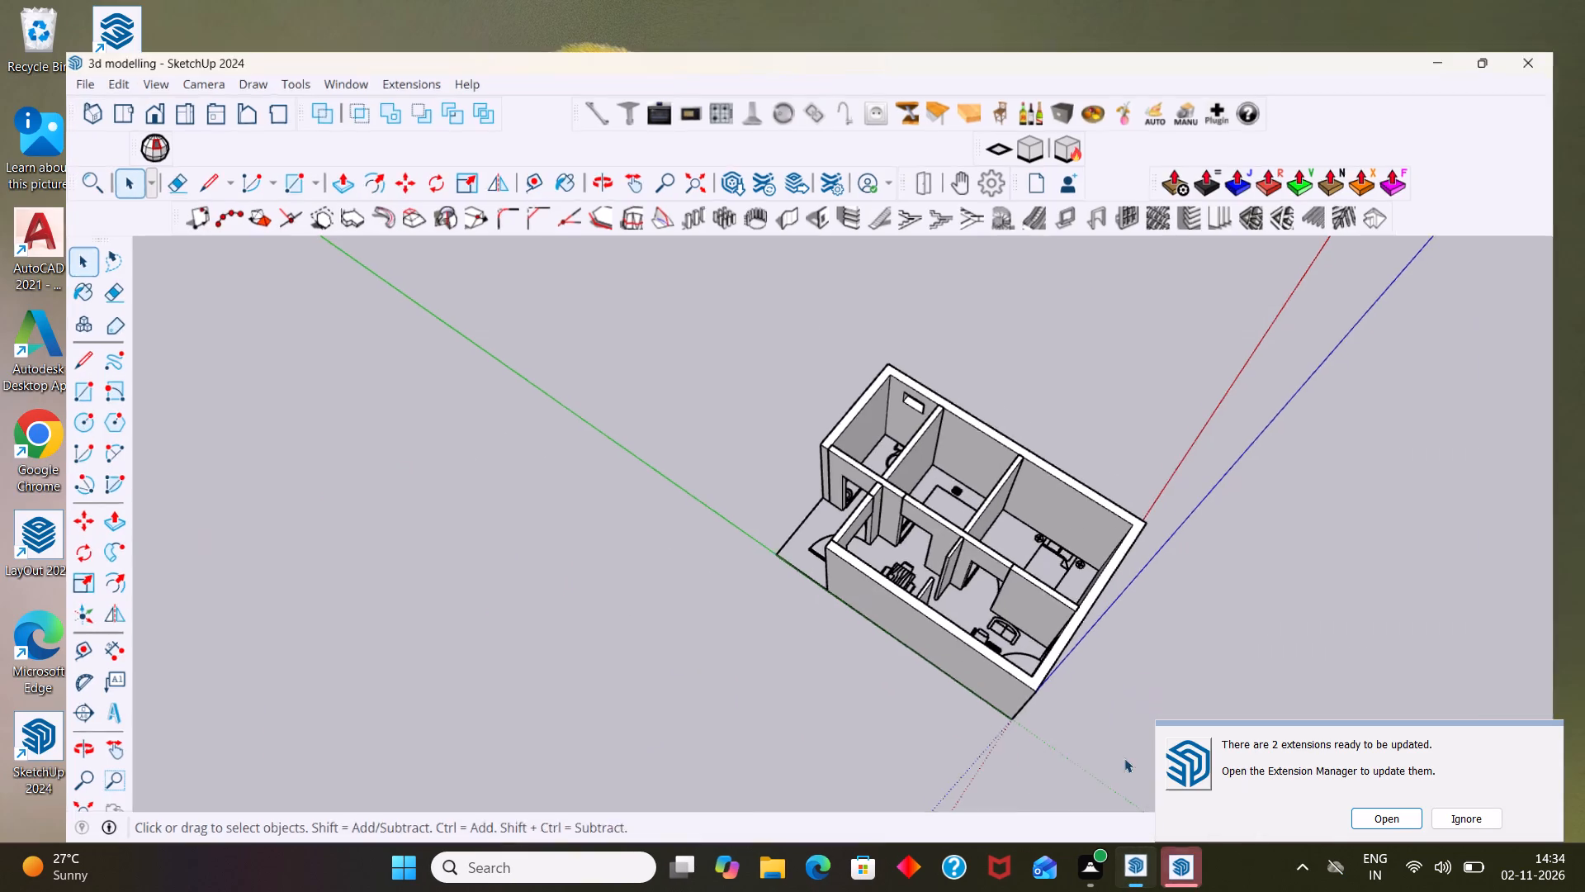
click(1100, 642)
middle_drag(1332, 647, 1356, 628)
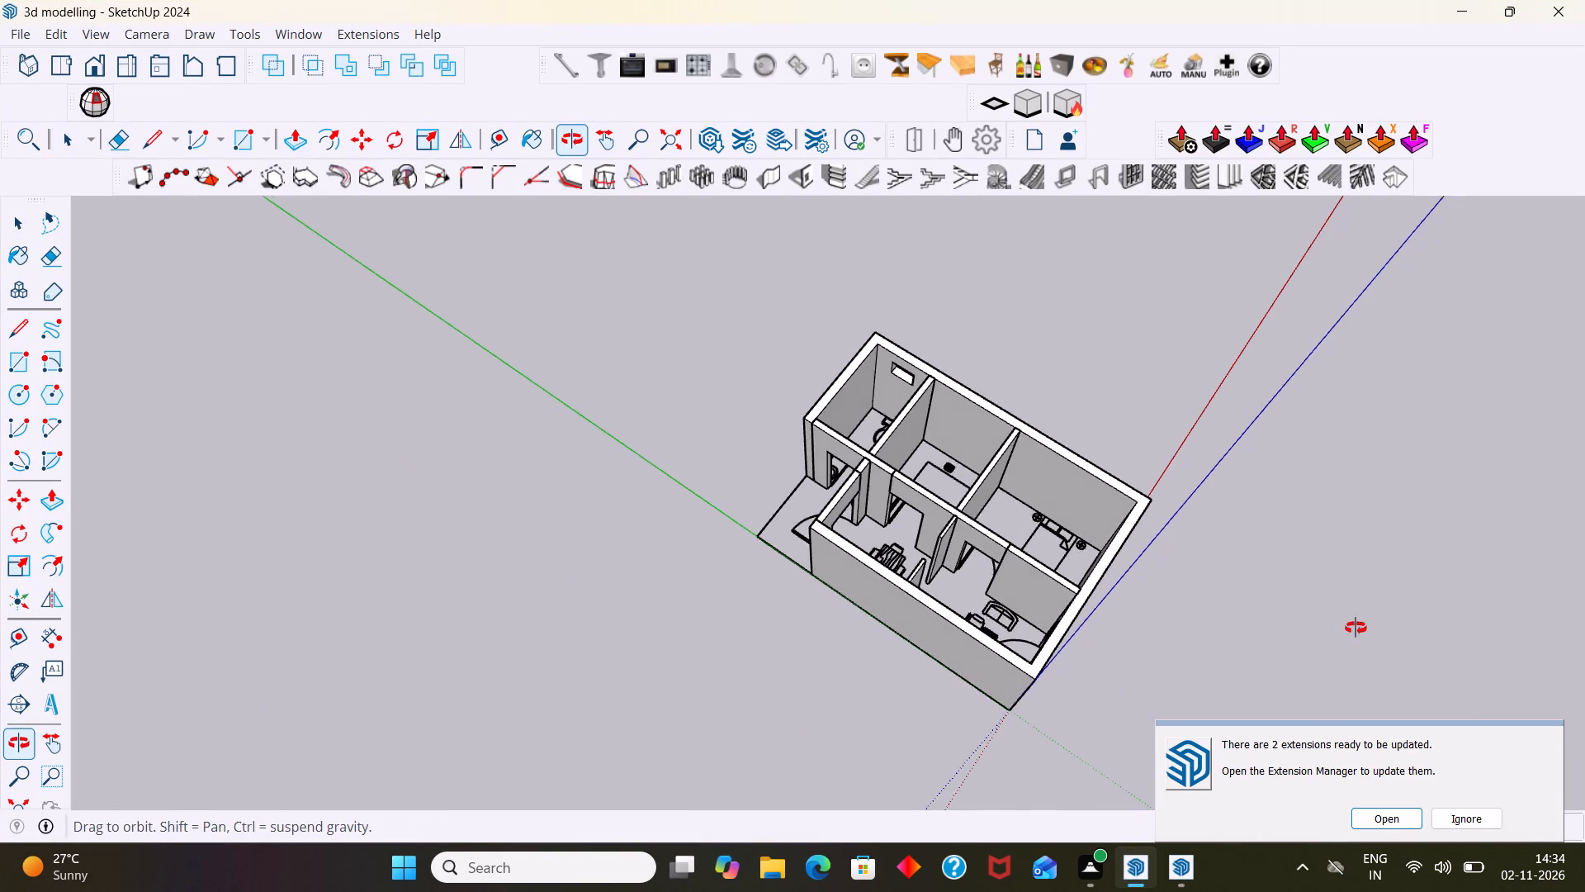
middle_drag(1356, 628, 1360, 448)
scroll(1291, 686, up, 2)
scroll(1328, 737, down, 3)
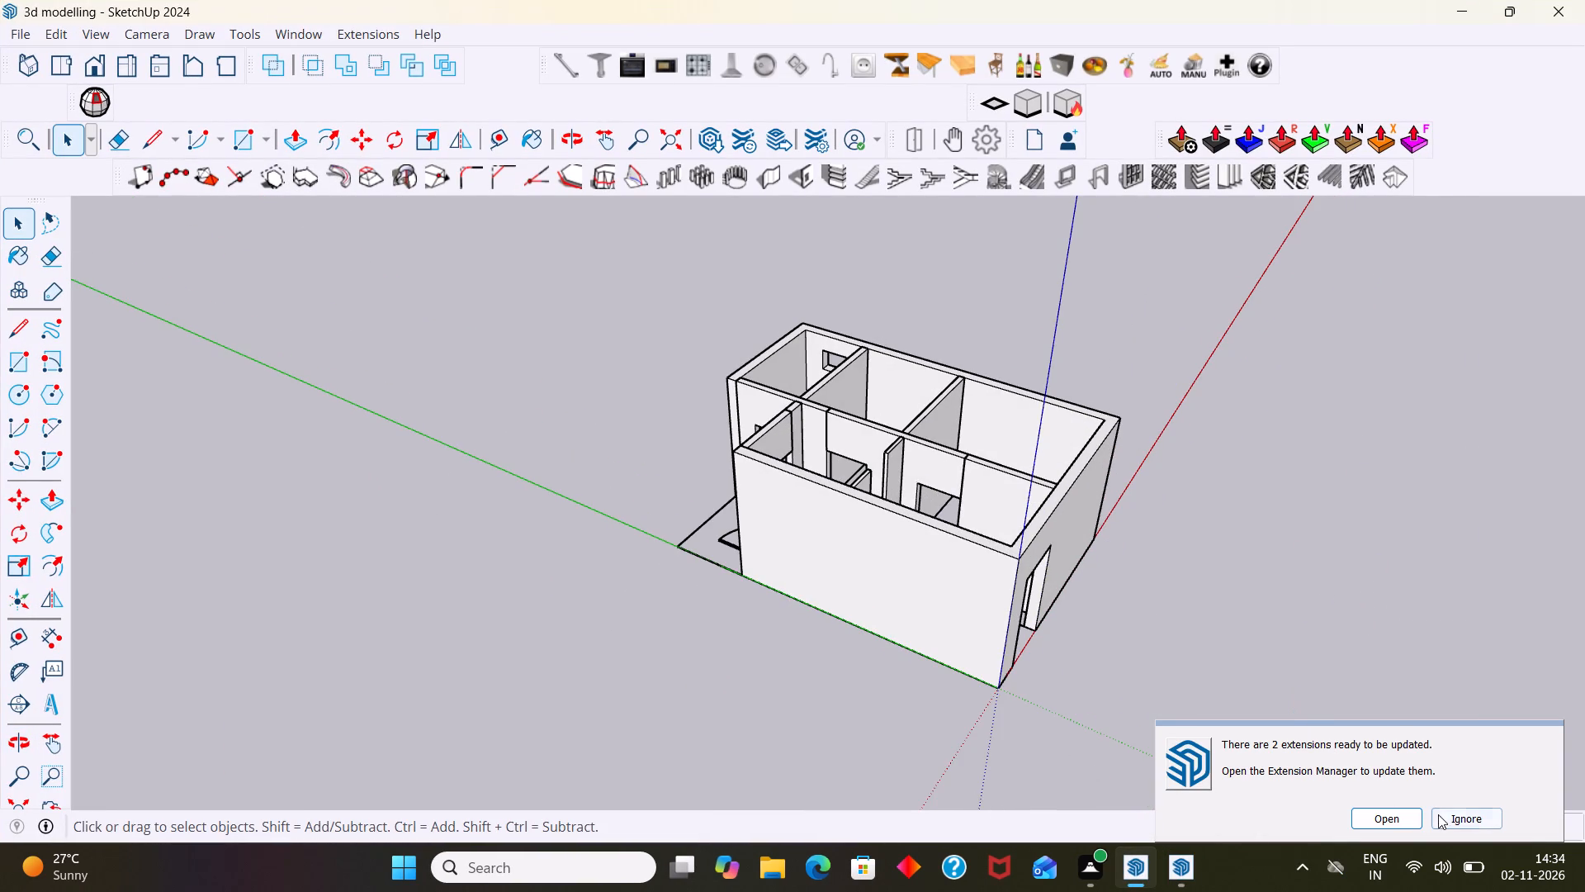
click(1442, 818)
Examine the house model from all sides, checking the rooms, partition walls, door openings and the wall around the dining area.
scroll(1015, 537, up, 3)
middle_drag(1011, 536, 783, 587)
scroll(946, 578, up, 2)
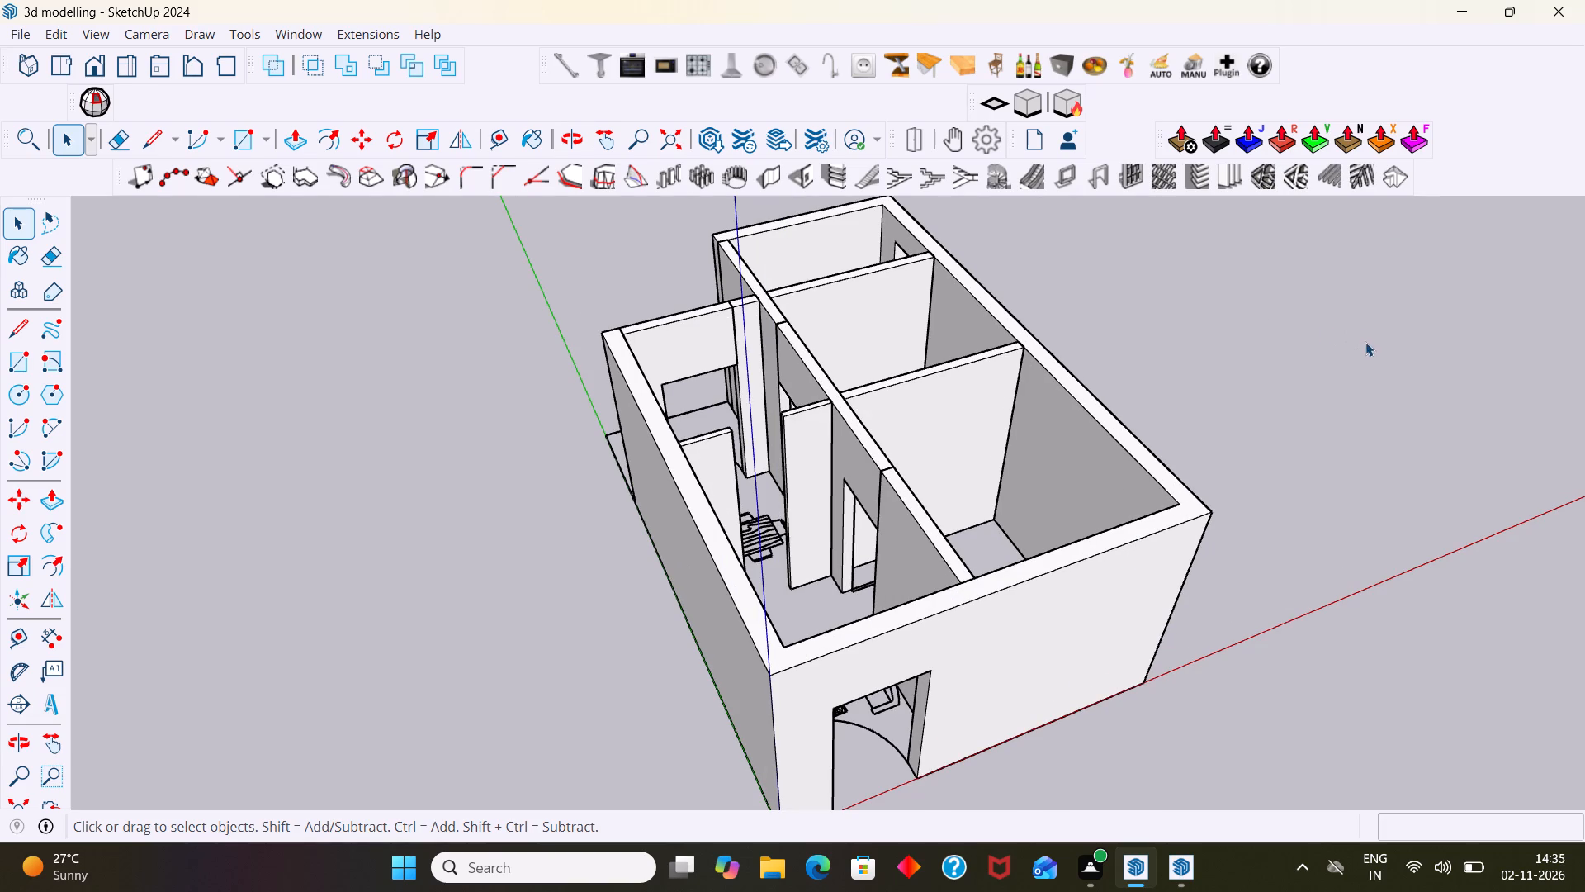
middle_drag(988, 531, 901, 673)
scroll(873, 662, up, 3)
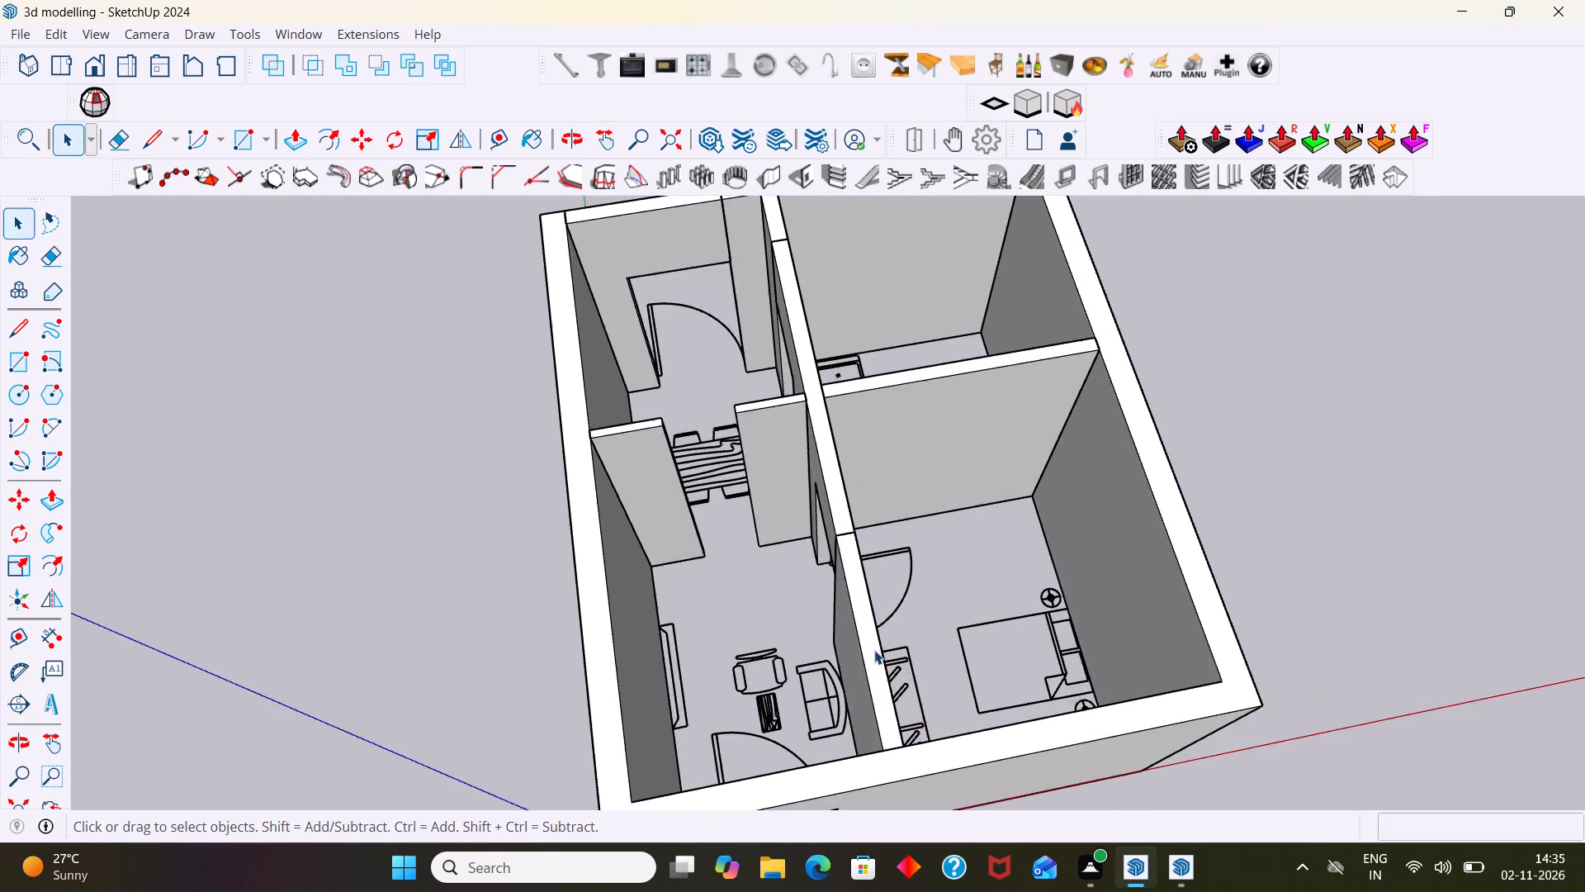
middle_drag(874, 650, 1280, 557)
scroll(1063, 558, down, 4)
middle_drag(940, 598, 1389, 591)
scroll(717, 613, up, 4)
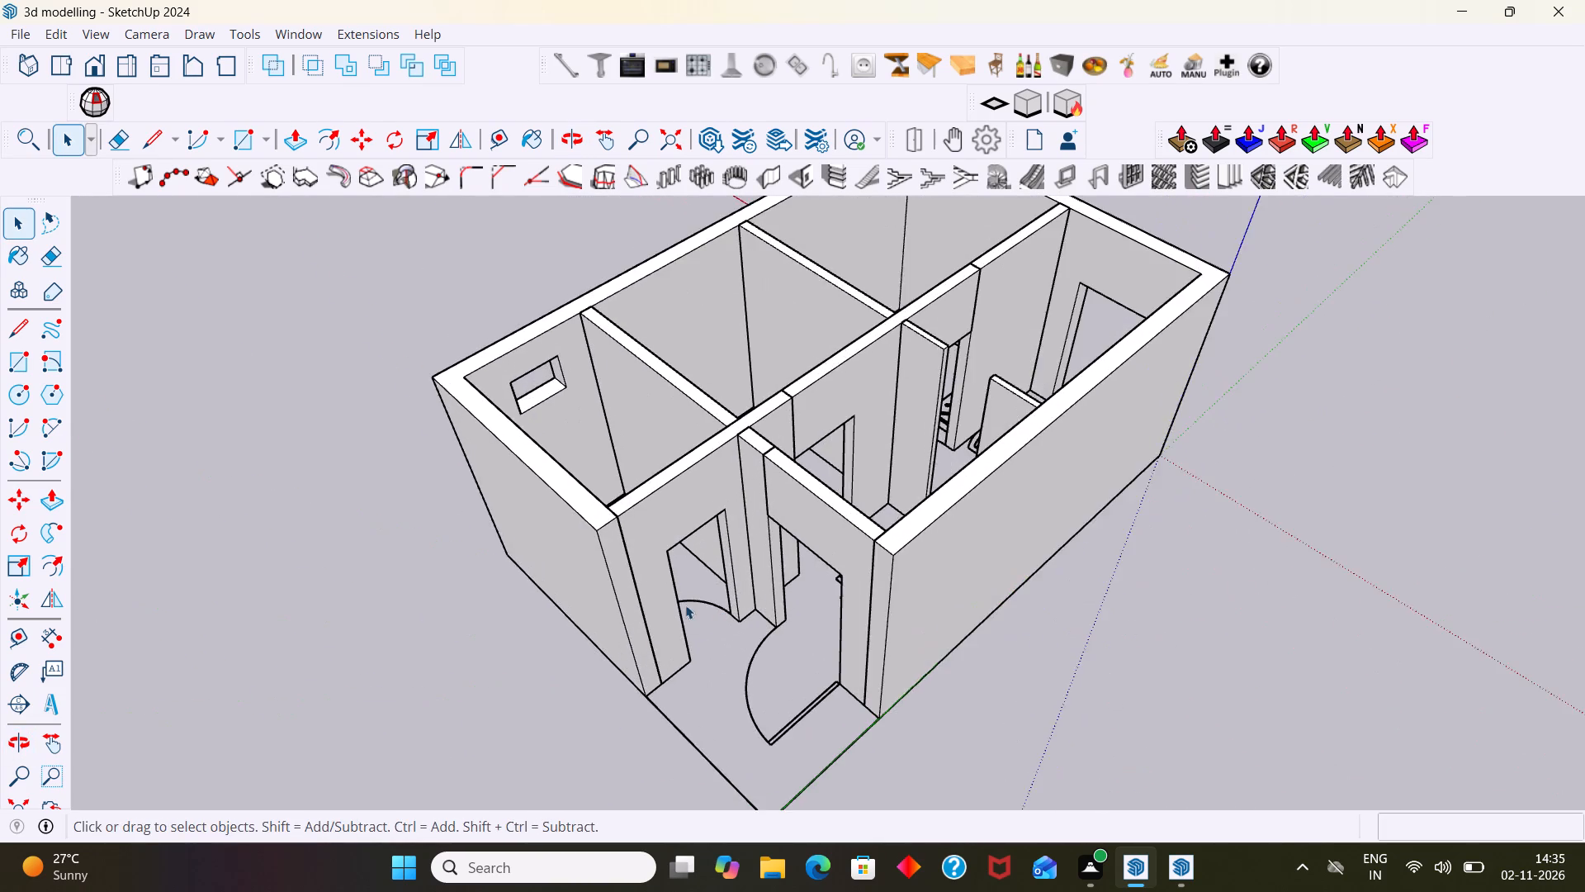
middle_drag(685, 605, 1040, 653)
scroll(951, 611, up, 7)
middle_drag(942, 610, 901, 575)
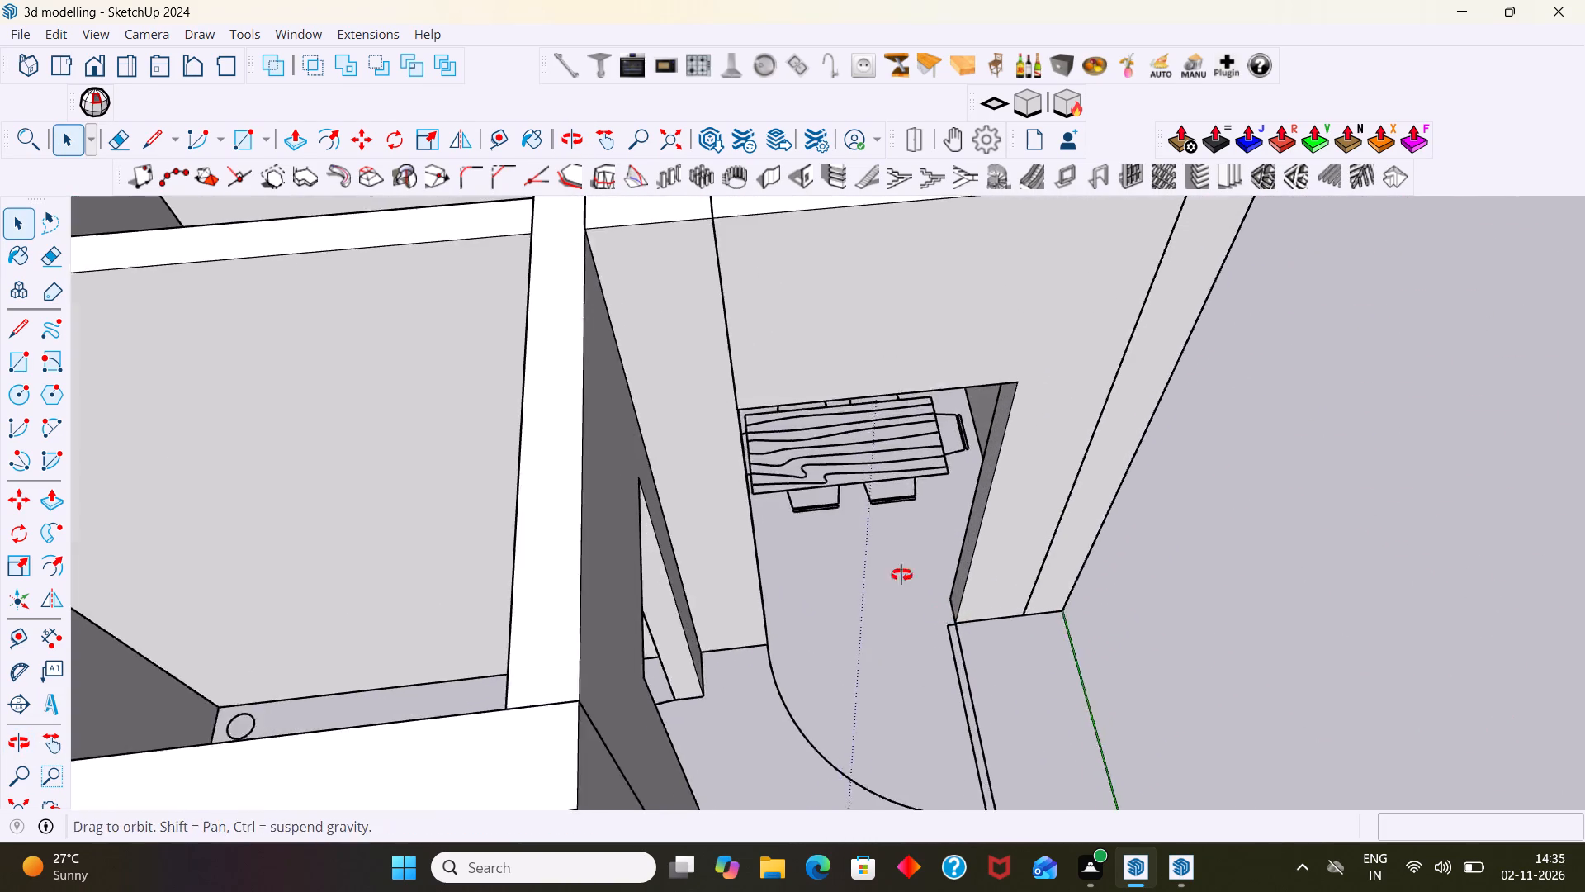
middle_drag(901, 575, 825, 468)
scroll(825, 467, down, 12)
middle_drag(835, 463, 632, 463)
shift+middle_drag(660, 467, 665, 586)
scroll(745, 539, up, 3)
middle_drag(878, 474, 821, 654)
scroll(826, 615, up, 2)
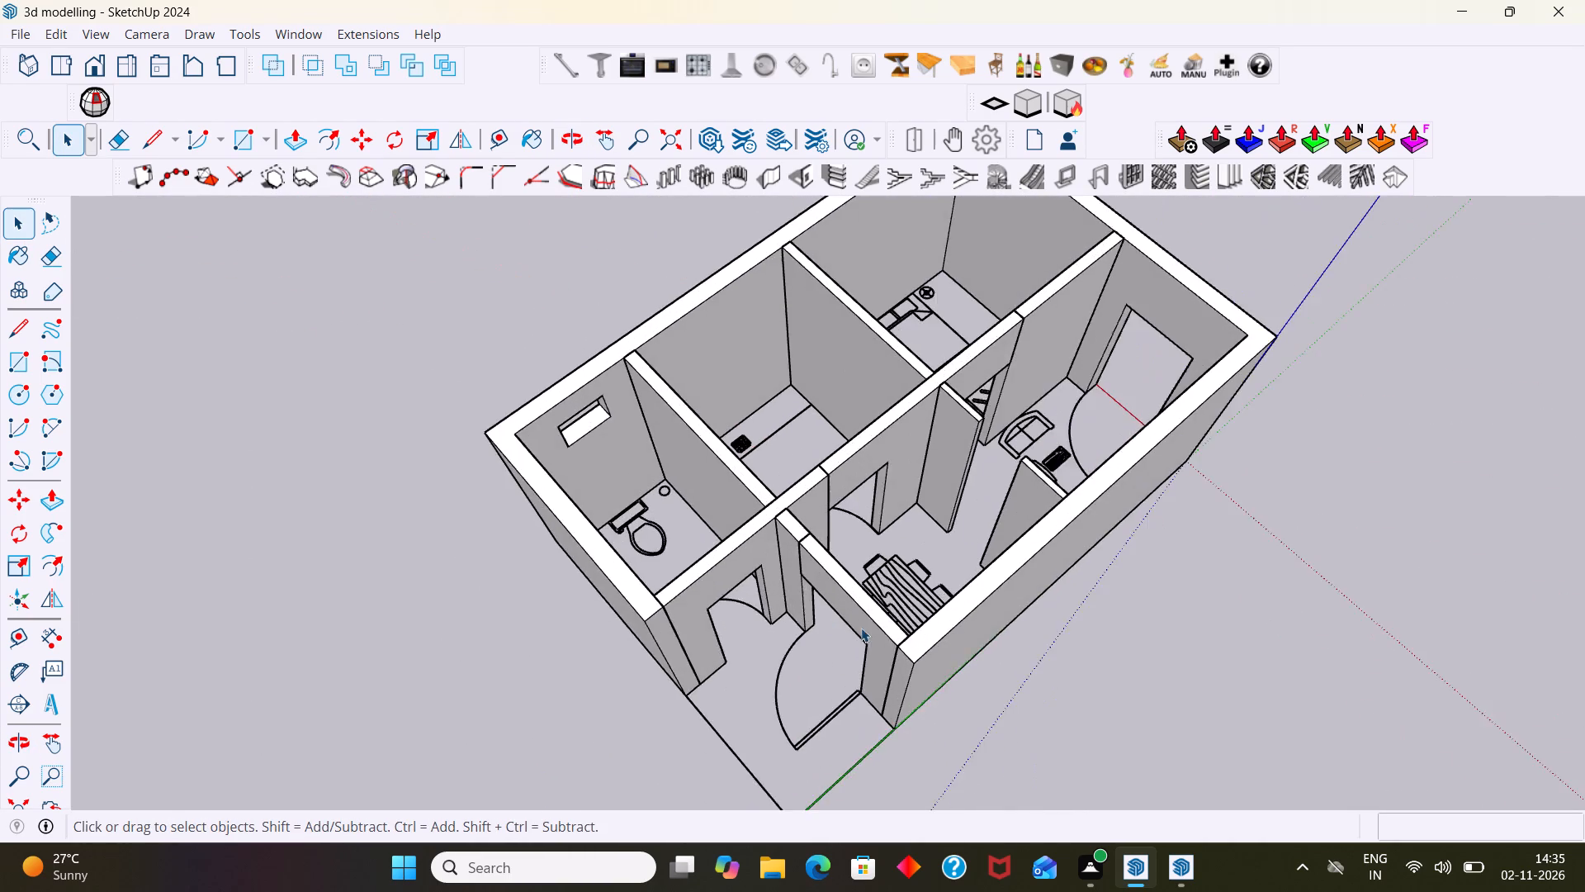
scroll(861, 628, up, 4)
scroll(898, 547, up, 6)
middle_drag(858, 508, 607, 538)
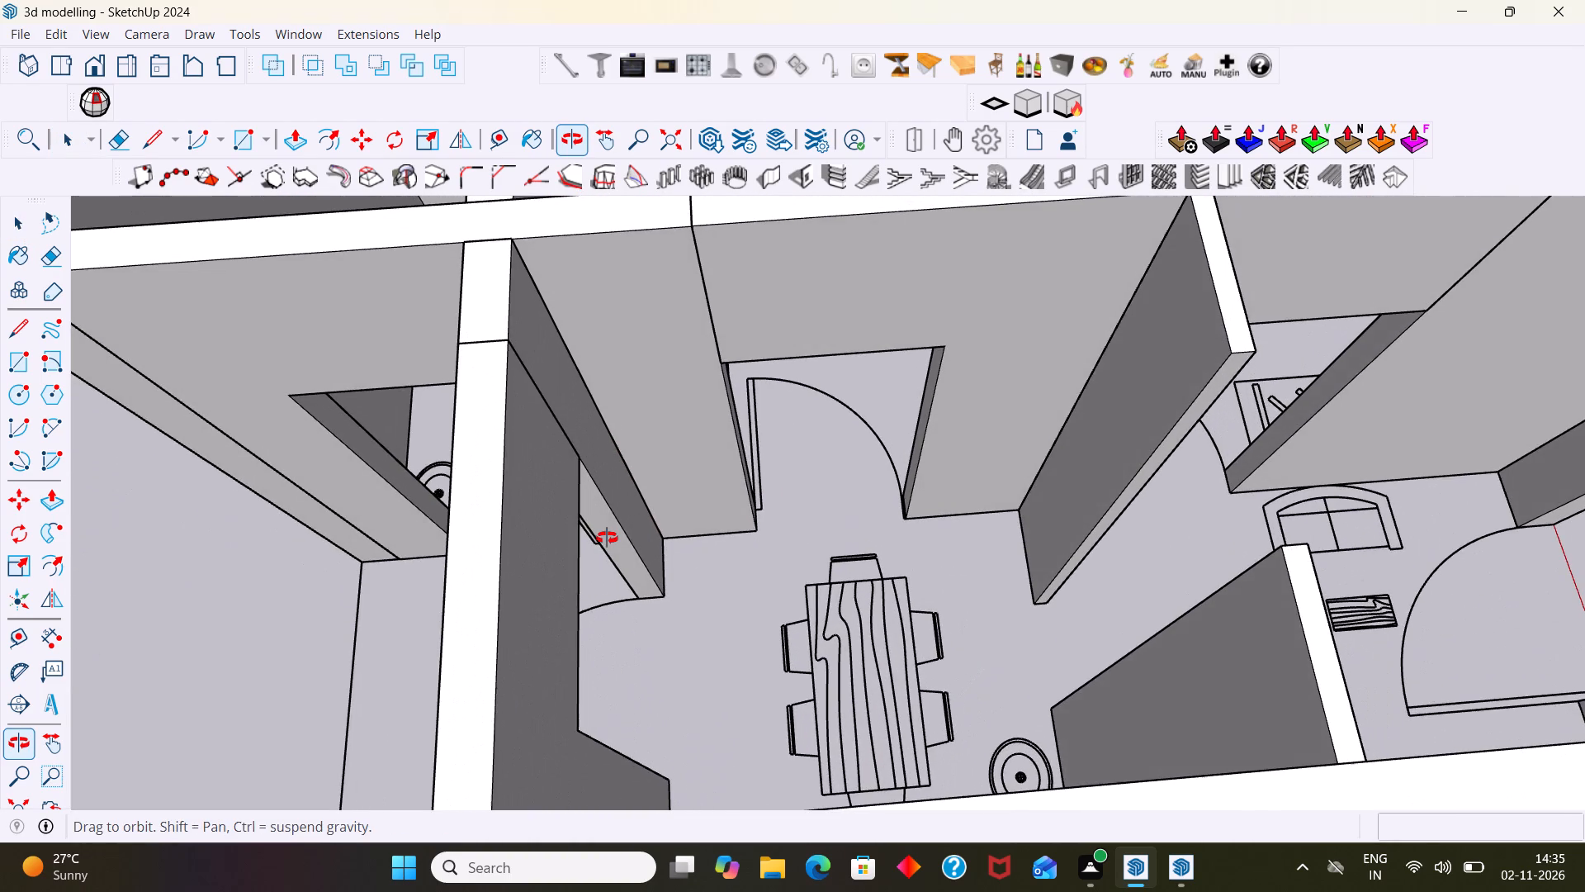
middle_drag(607, 538, 660, 492)
scroll(824, 568, up, 1)
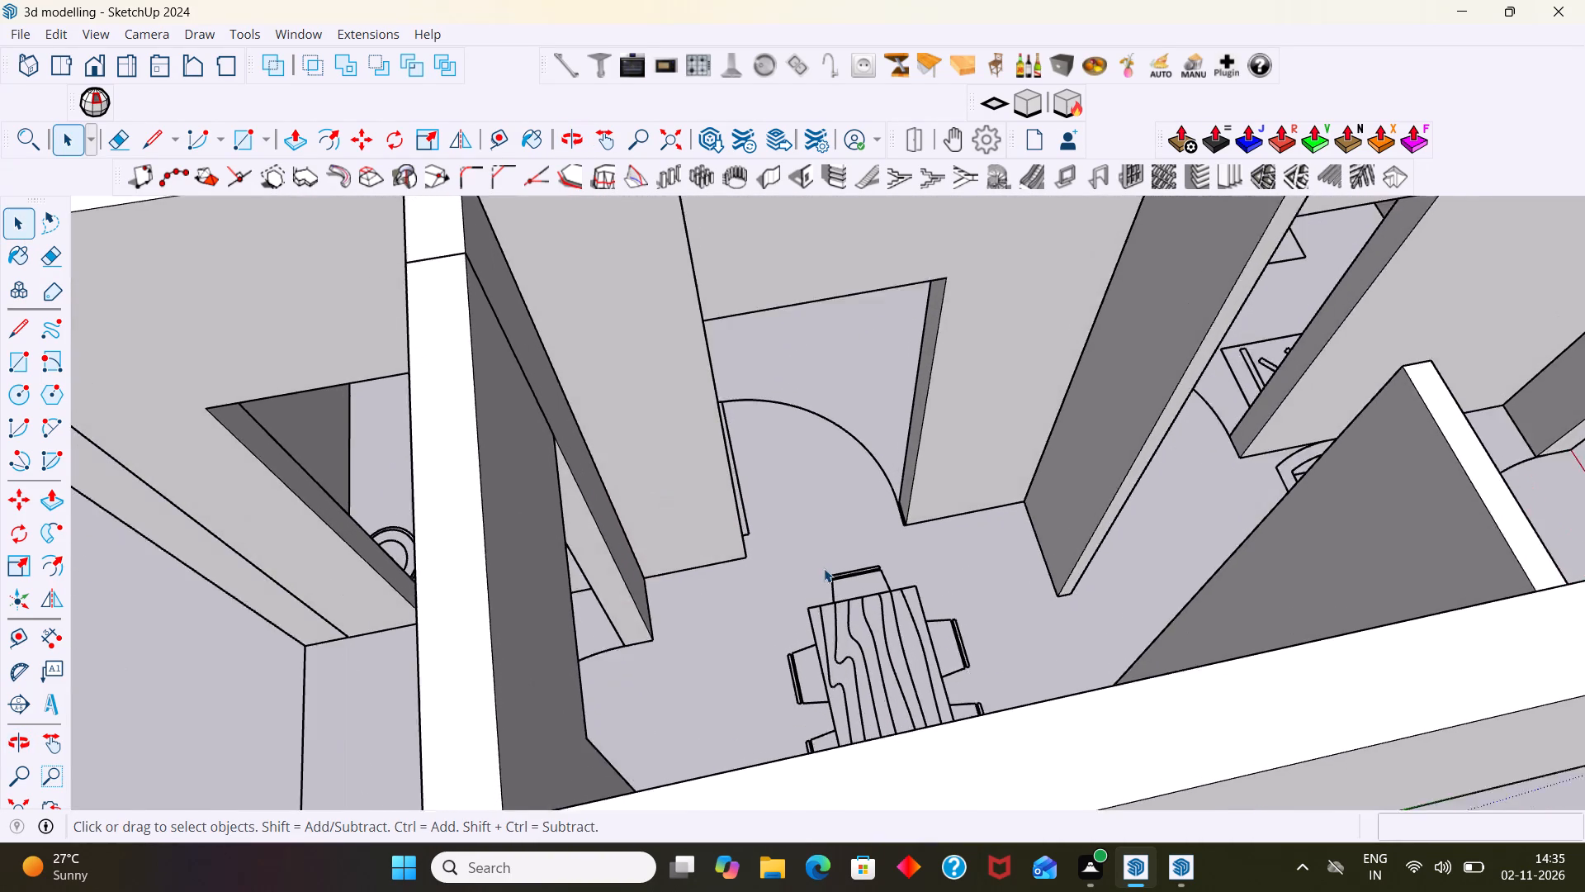
scroll(824, 568, down, 7)
middle_drag(849, 578, 939, 621)
scroll(931, 550, up, 5)
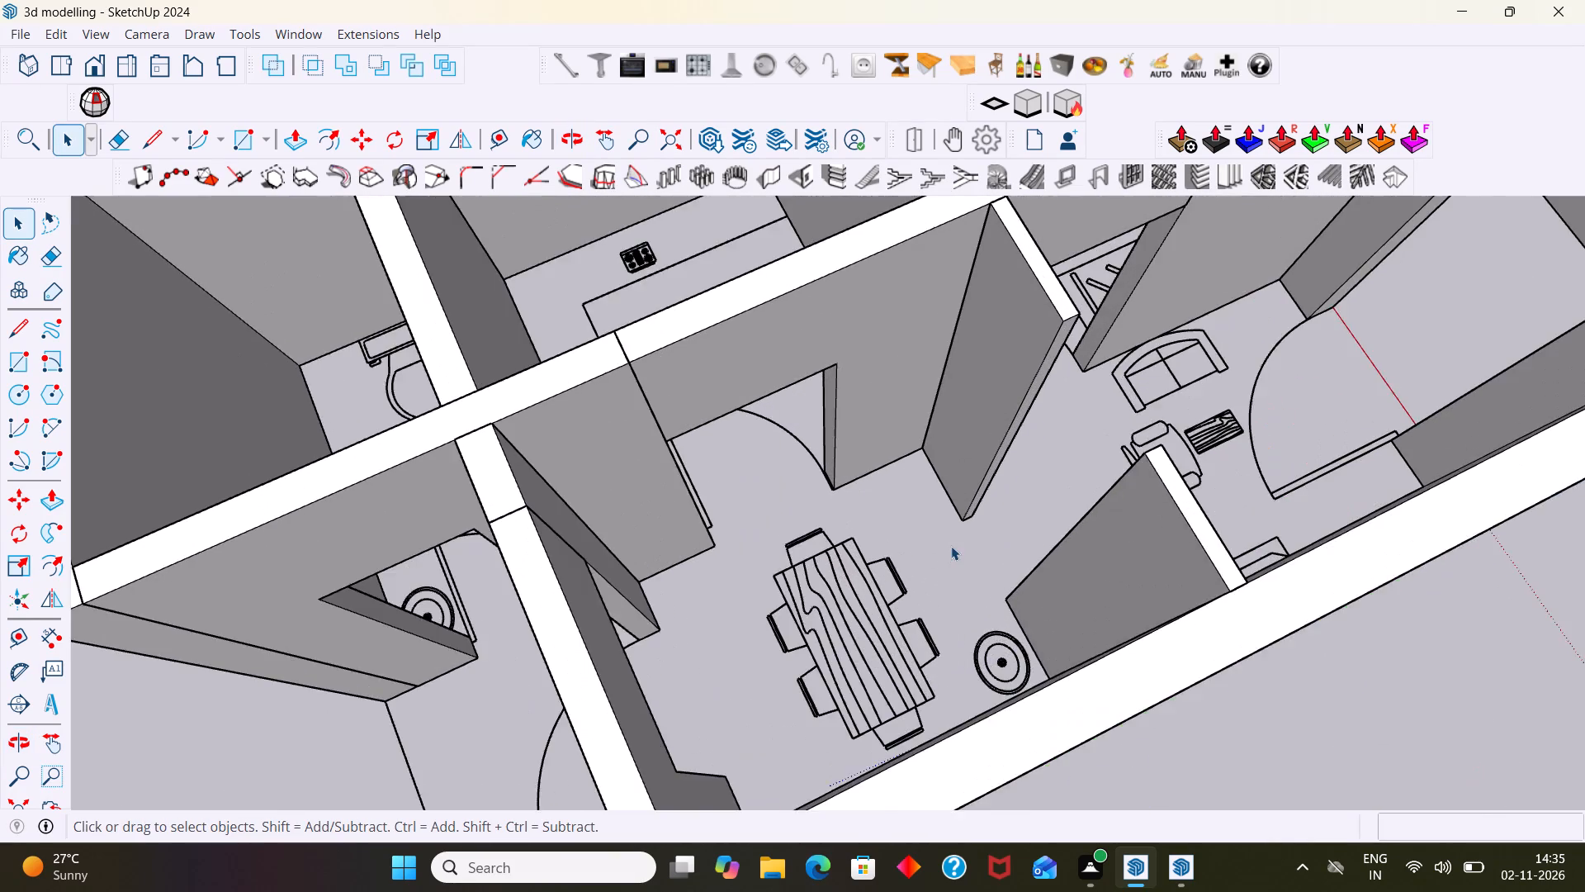
scroll(952, 545, down, 8)
middle_drag(976, 509, 991, 396)
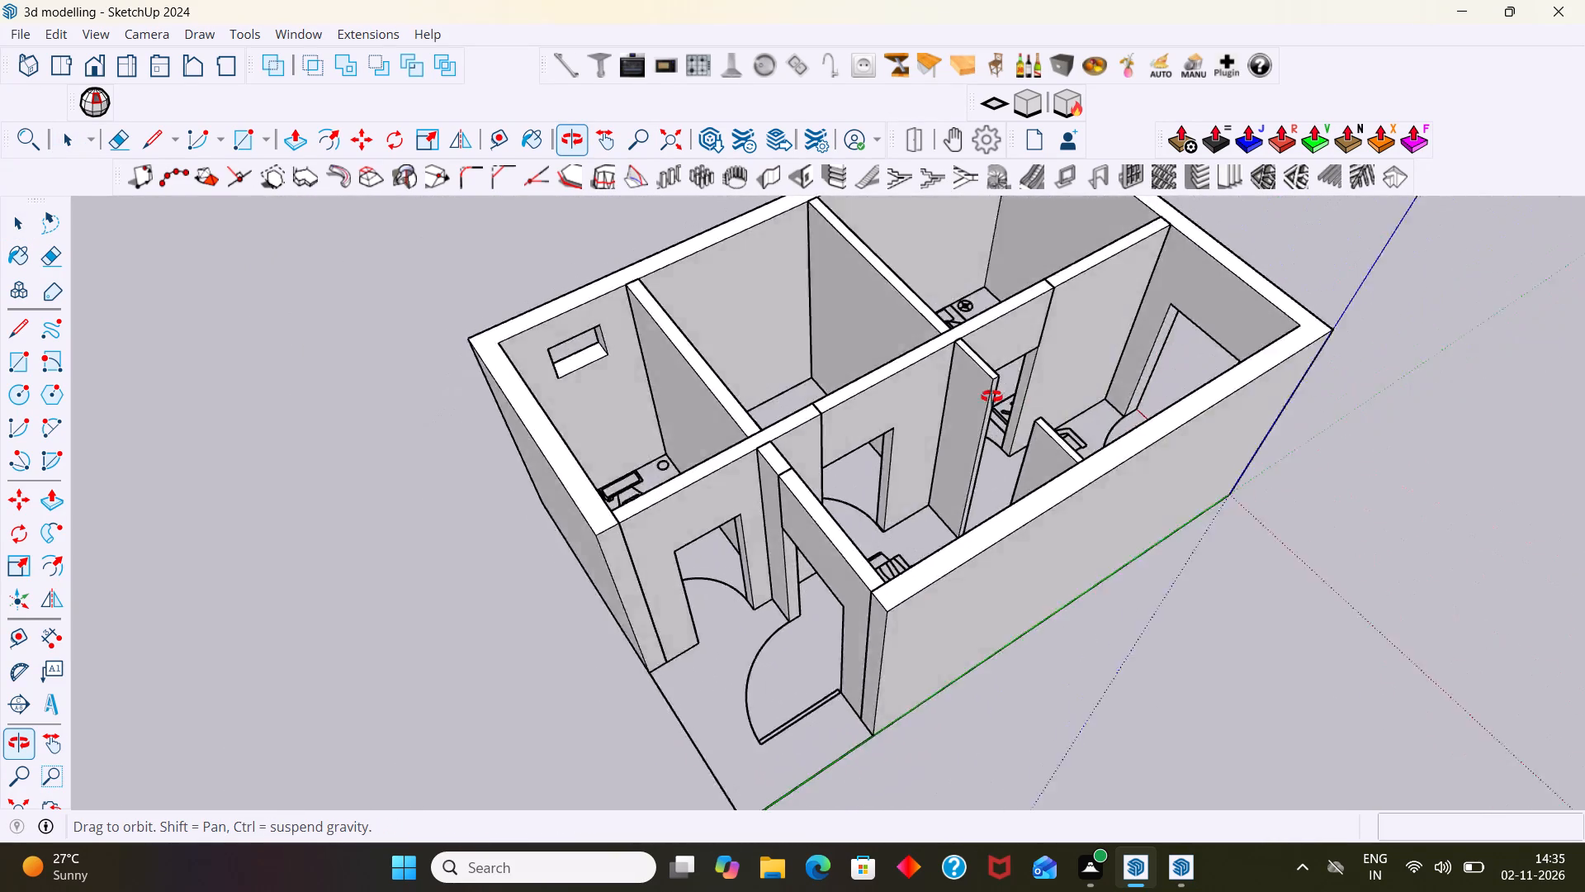
middle_drag(991, 396, 776, 444)
scroll(776, 439, down, 12)
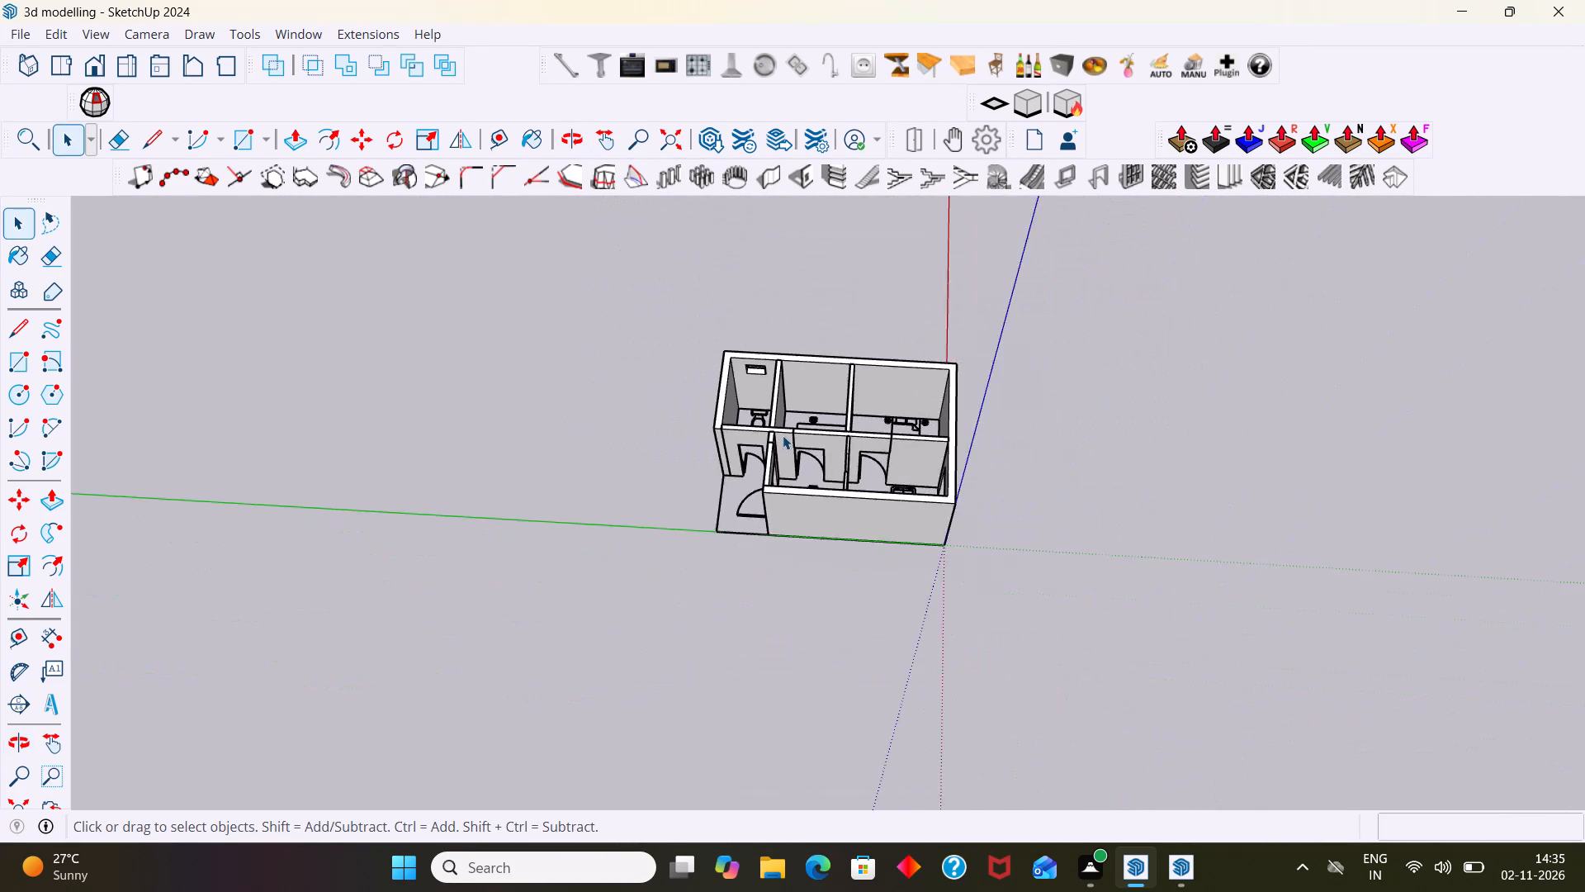
middle_drag(783, 435, 1290, 354)
scroll(827, 566, up, 7)
middle_drag(660, 539, 718, 503)
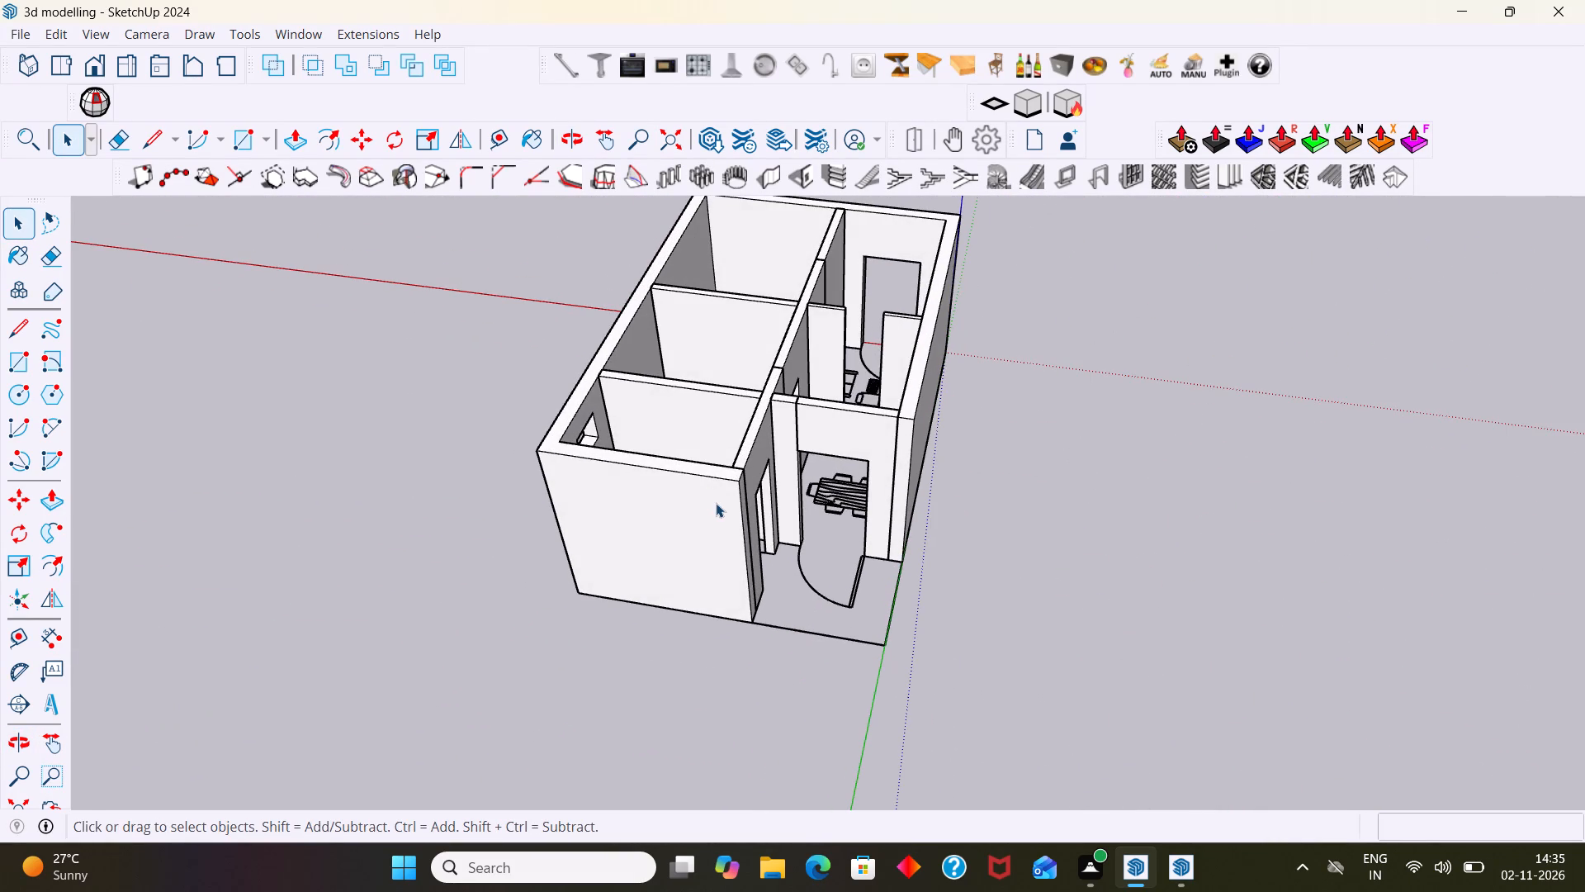
Turn on back edges and draw a rectangle about 9" by 2' 6" over the kitchen window's plan outline in the outer wall.
key(k)
scroll(719, 562, down, 2)
middle_drag(705, 585, 882, 629)
scroll(816, 667, up, 6)
middle_drag(676, 676, 698, 756)
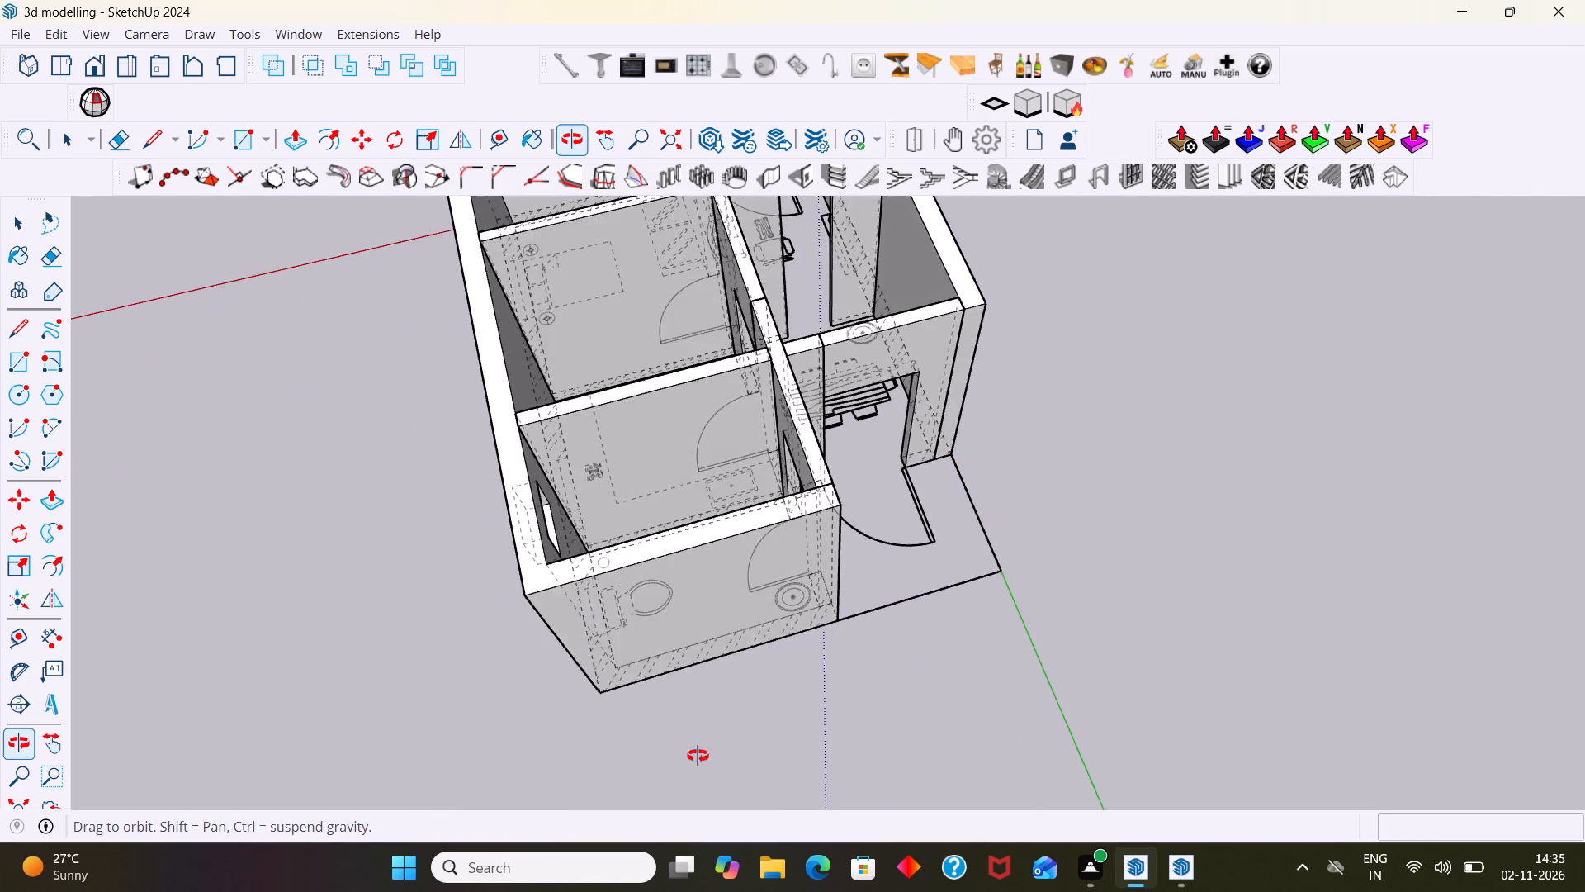
middle_drag(698, 756, 1162, 586)
shift+middle_drag(1124, 590, 1246, 495)
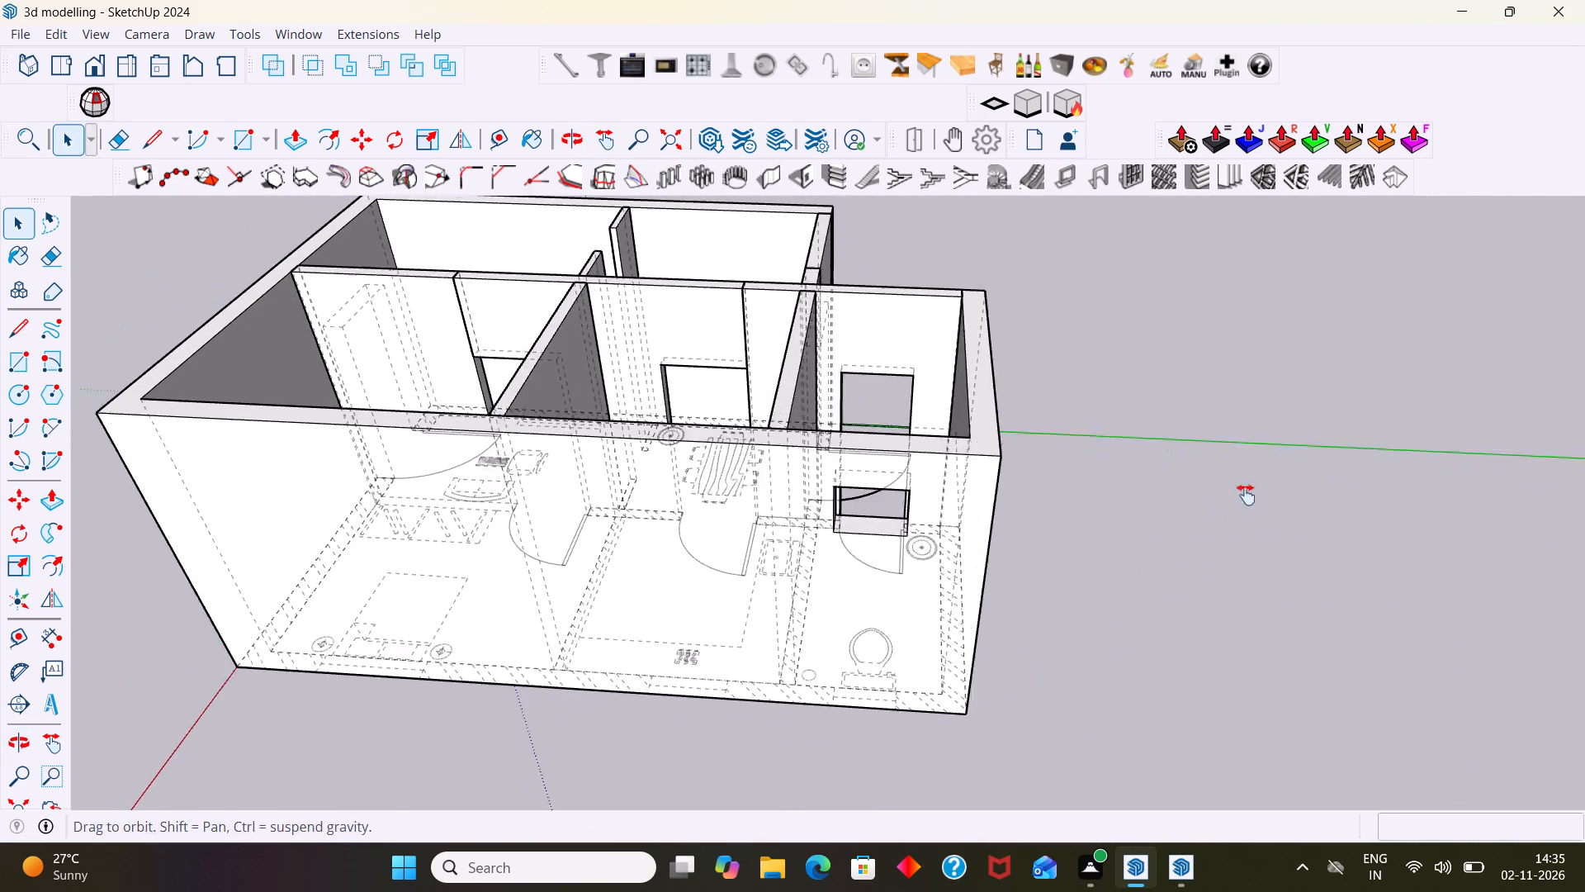
shift+middle_drag(1246, 495, 1318, 439)
middle_drag(901, 572, 988, 763)
scroll(799, 692, up, 9)
middle_drag(851, 618, 845, 586)
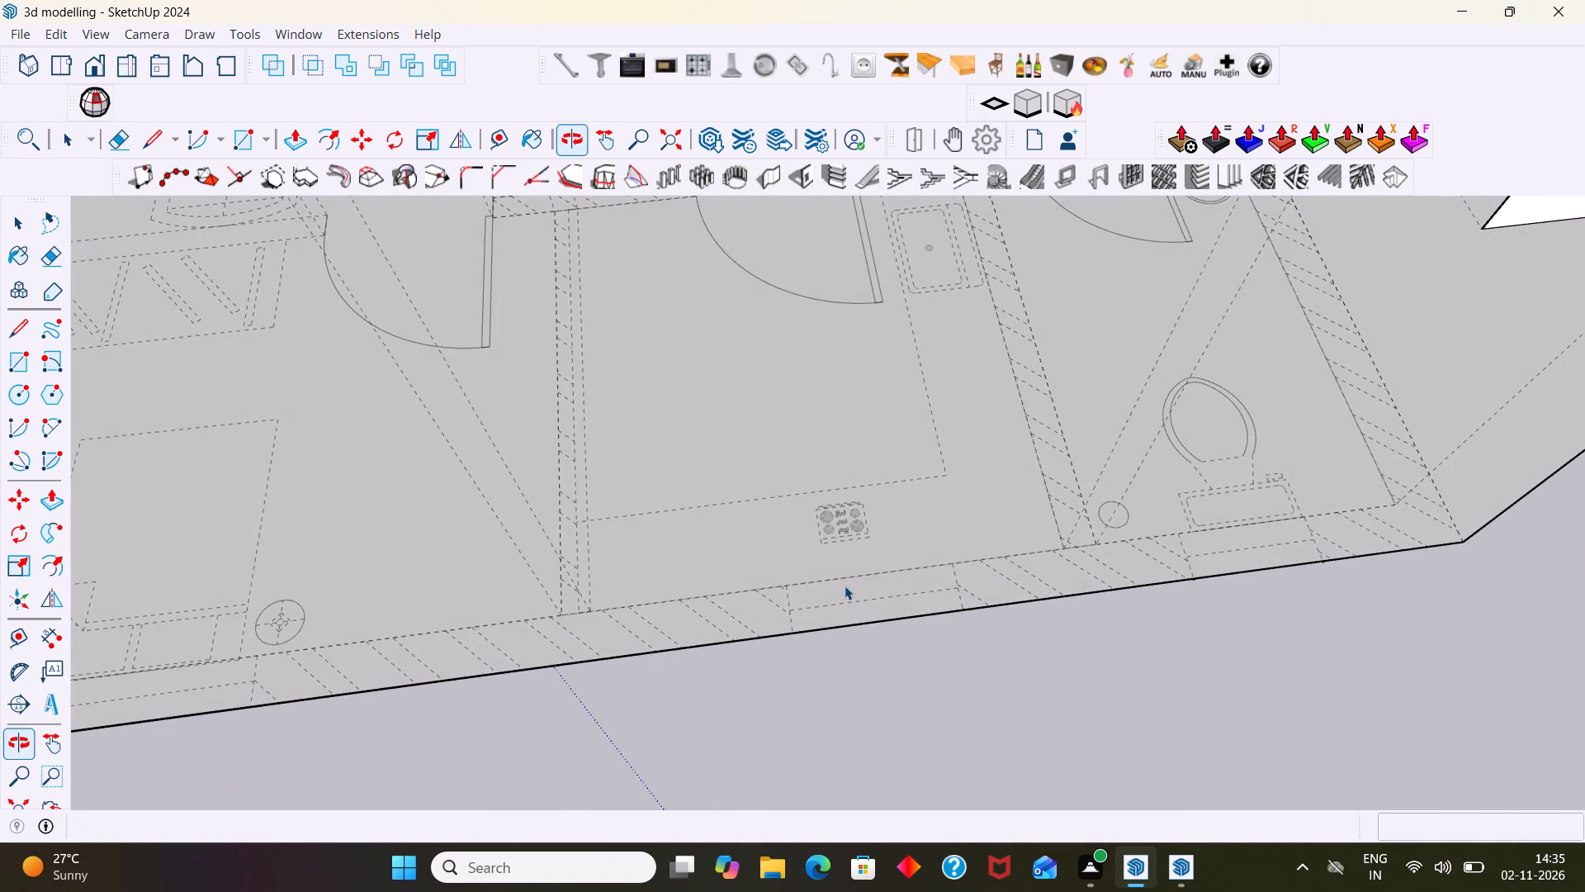
key(r)
click(788, 586)
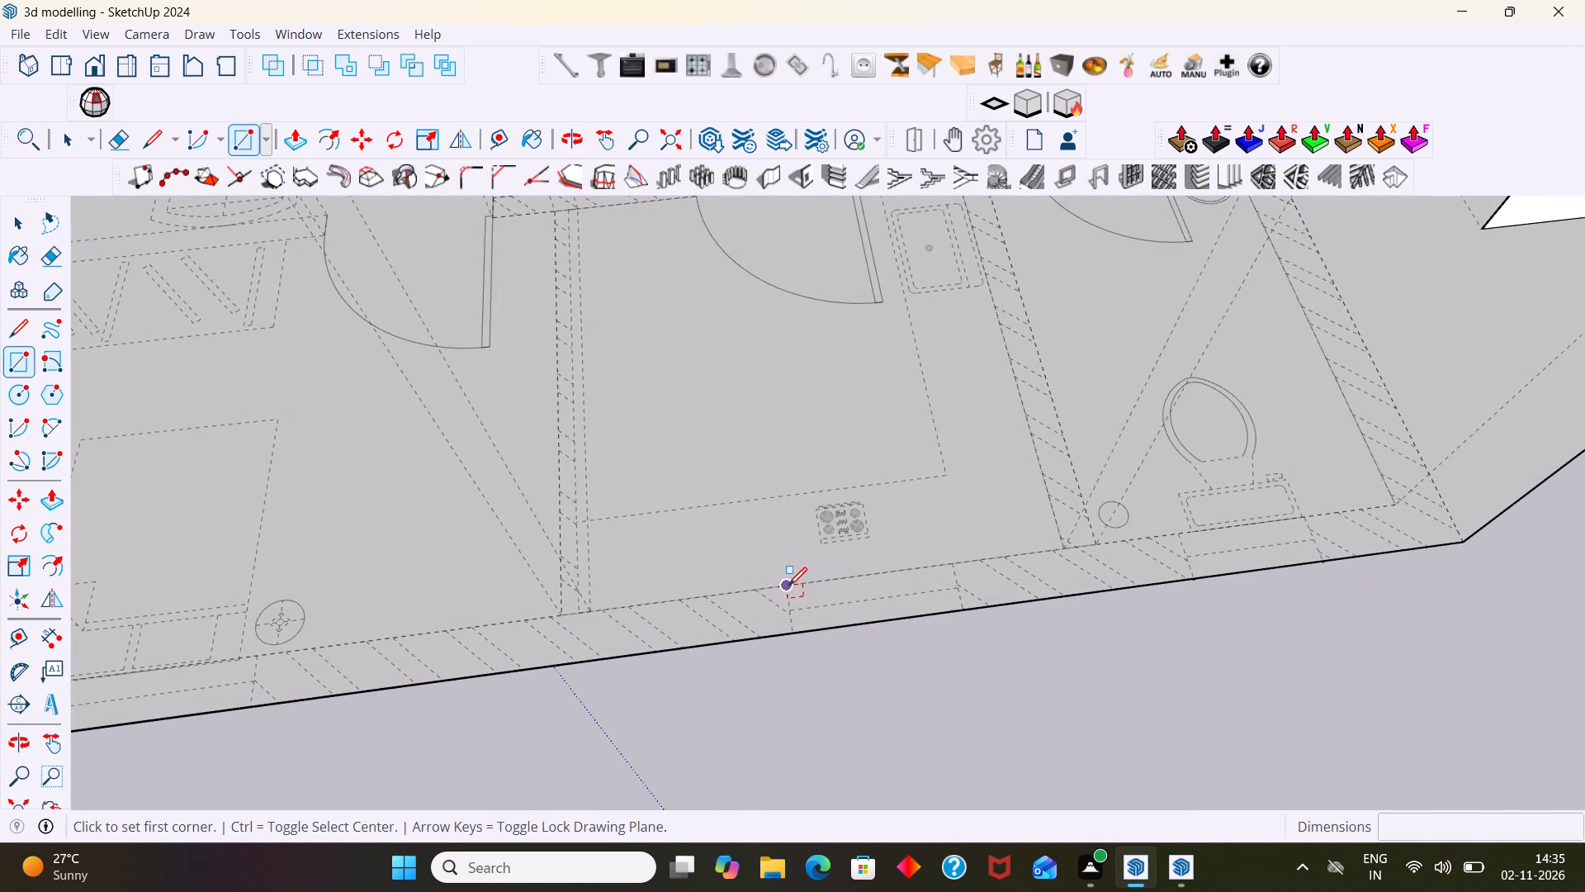
click(965, 612)
Push/Pull the kitchen window rectangle up 3.5' into a block.
key(p)
click(923, 578)
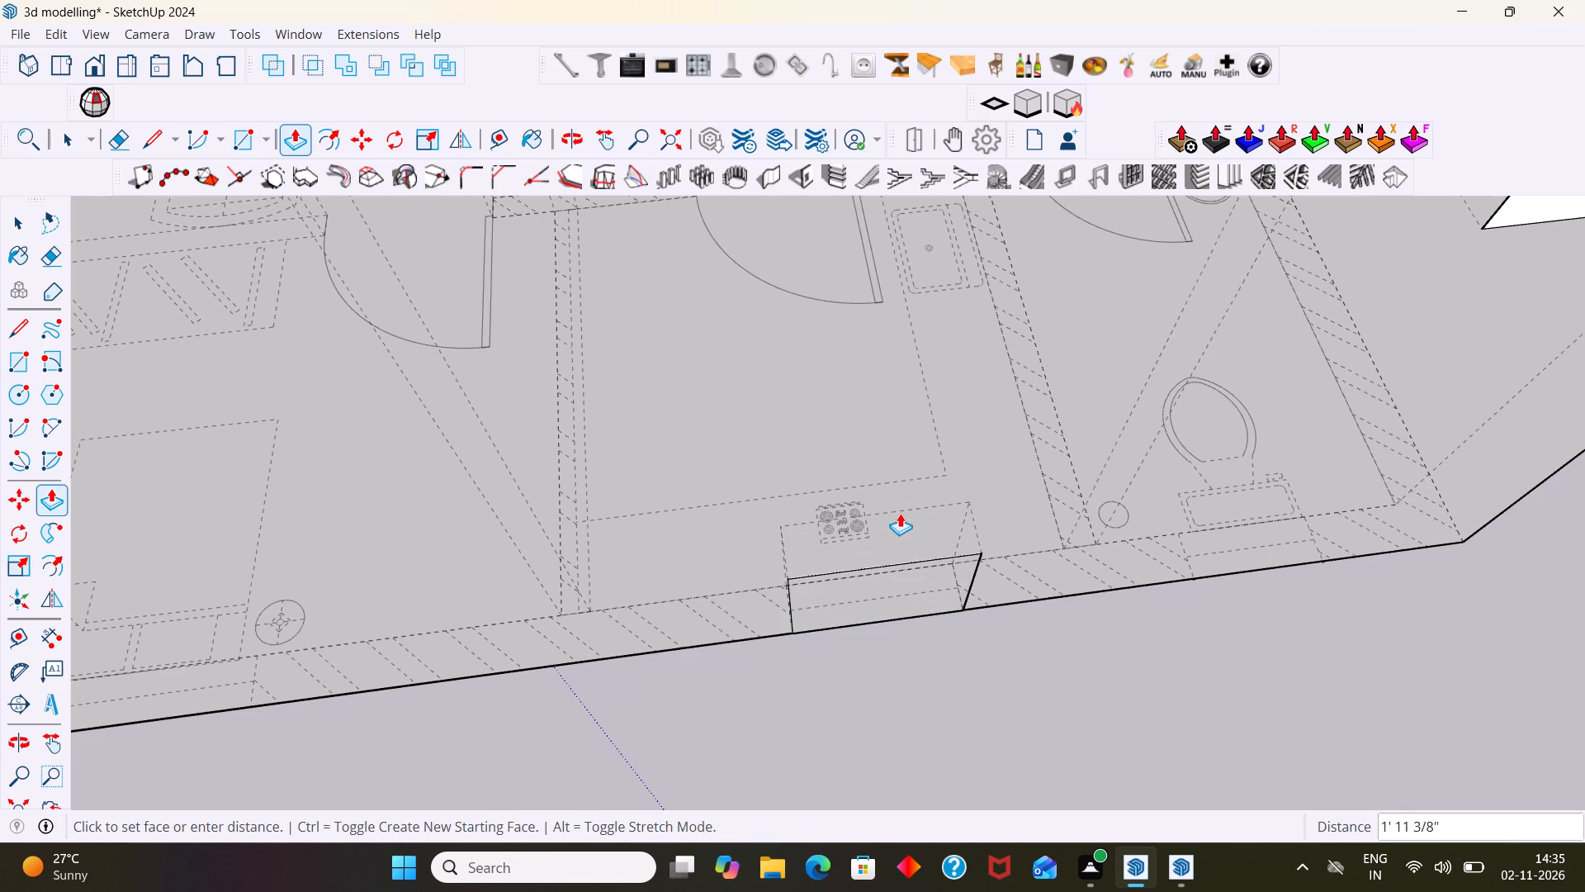
text(3.5')
key(Return)
Push/Pull the block's outer face 1' outward and its inner face the same distance into the kitchen, so it passes through the wall.
click(806, 556)
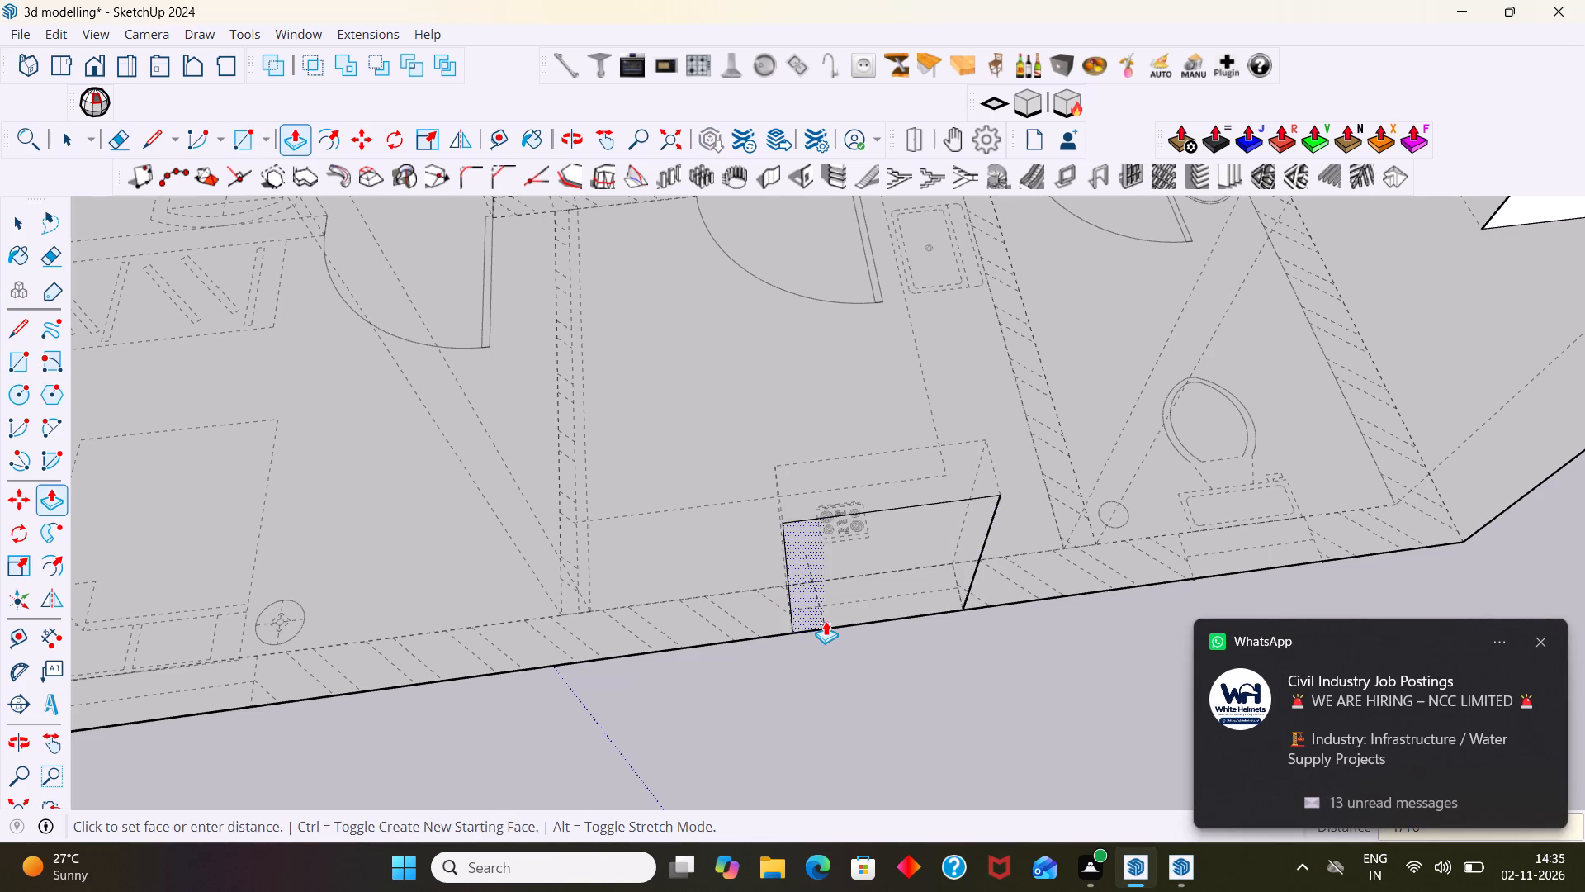
text(1')
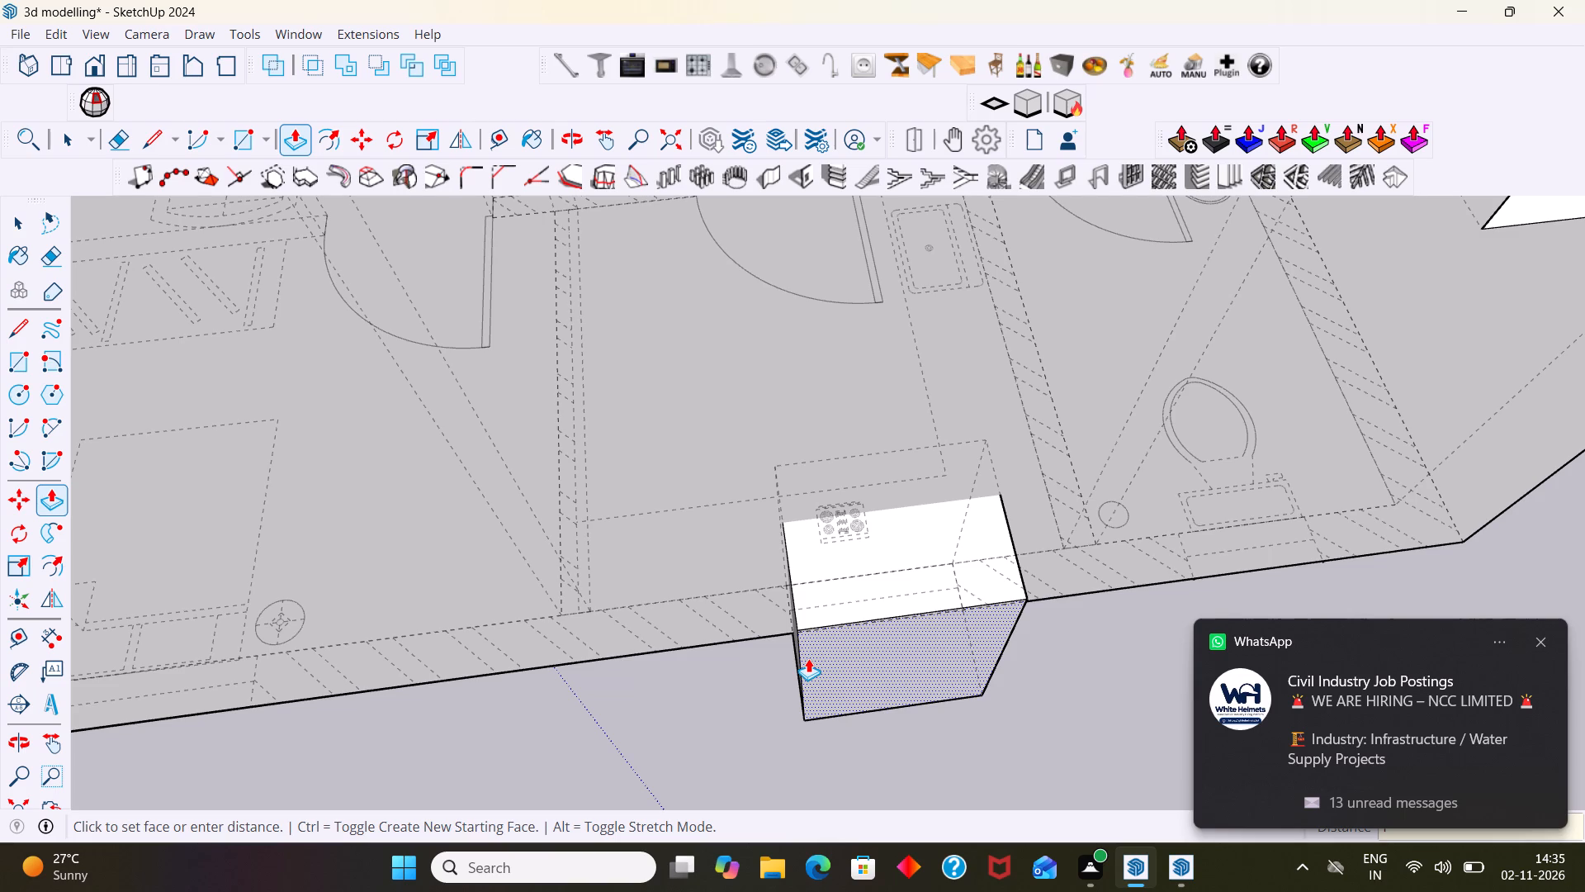
key(Return)
scroll(1126, 646, down, 13)
middle_drag(1129, 574, 1121, 574)
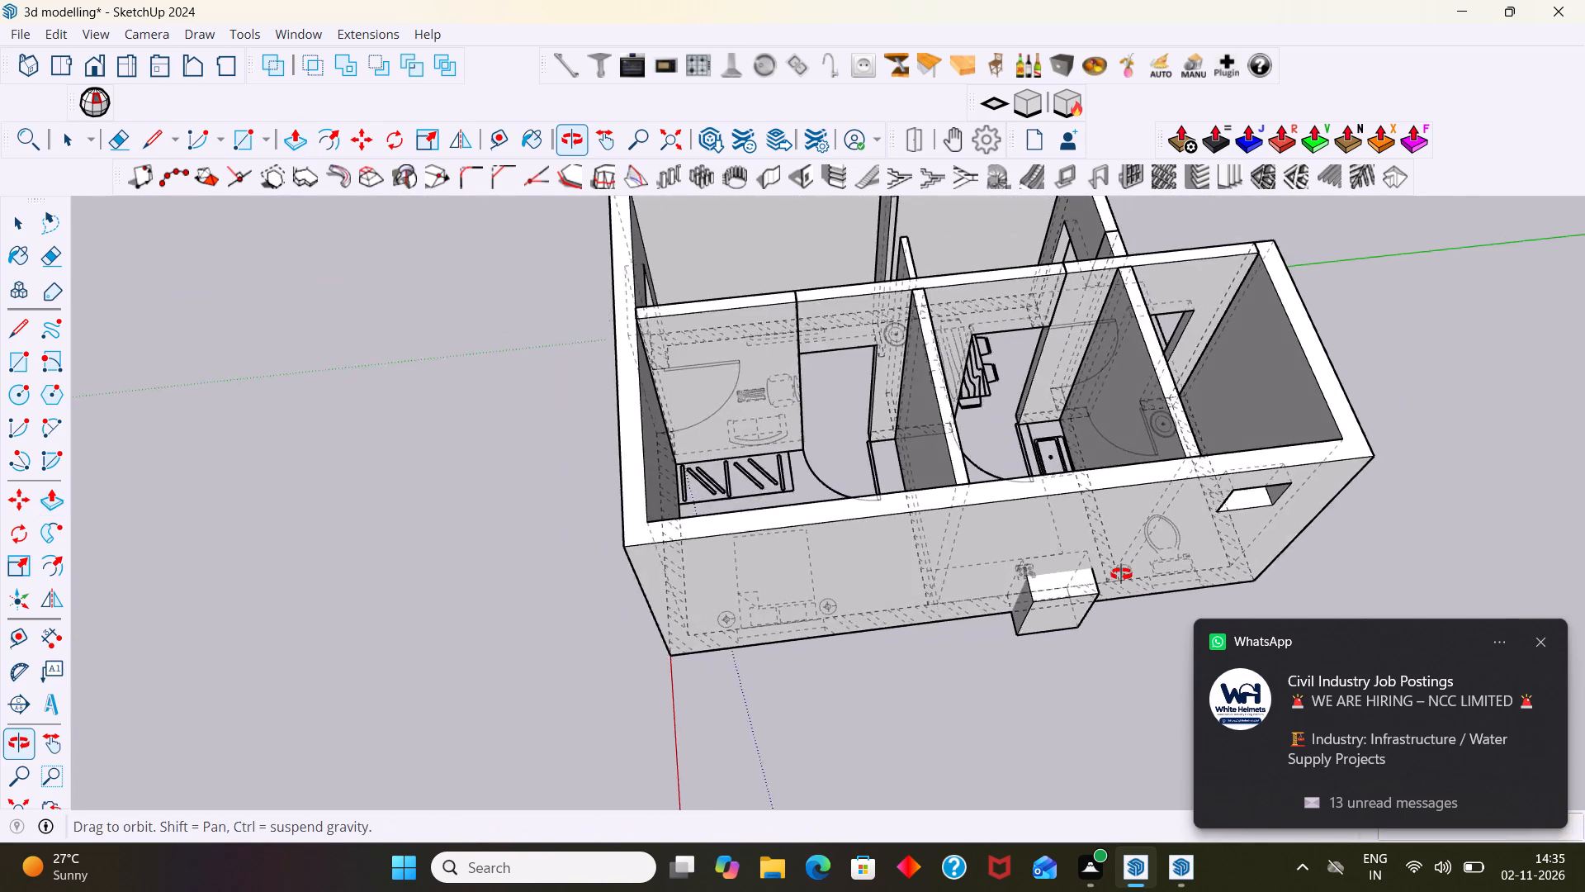
middle_drag(1121, 574, 183, 419)
middle_drag(353, 453, 322, 633)
scroll(629, 506, up, 3)
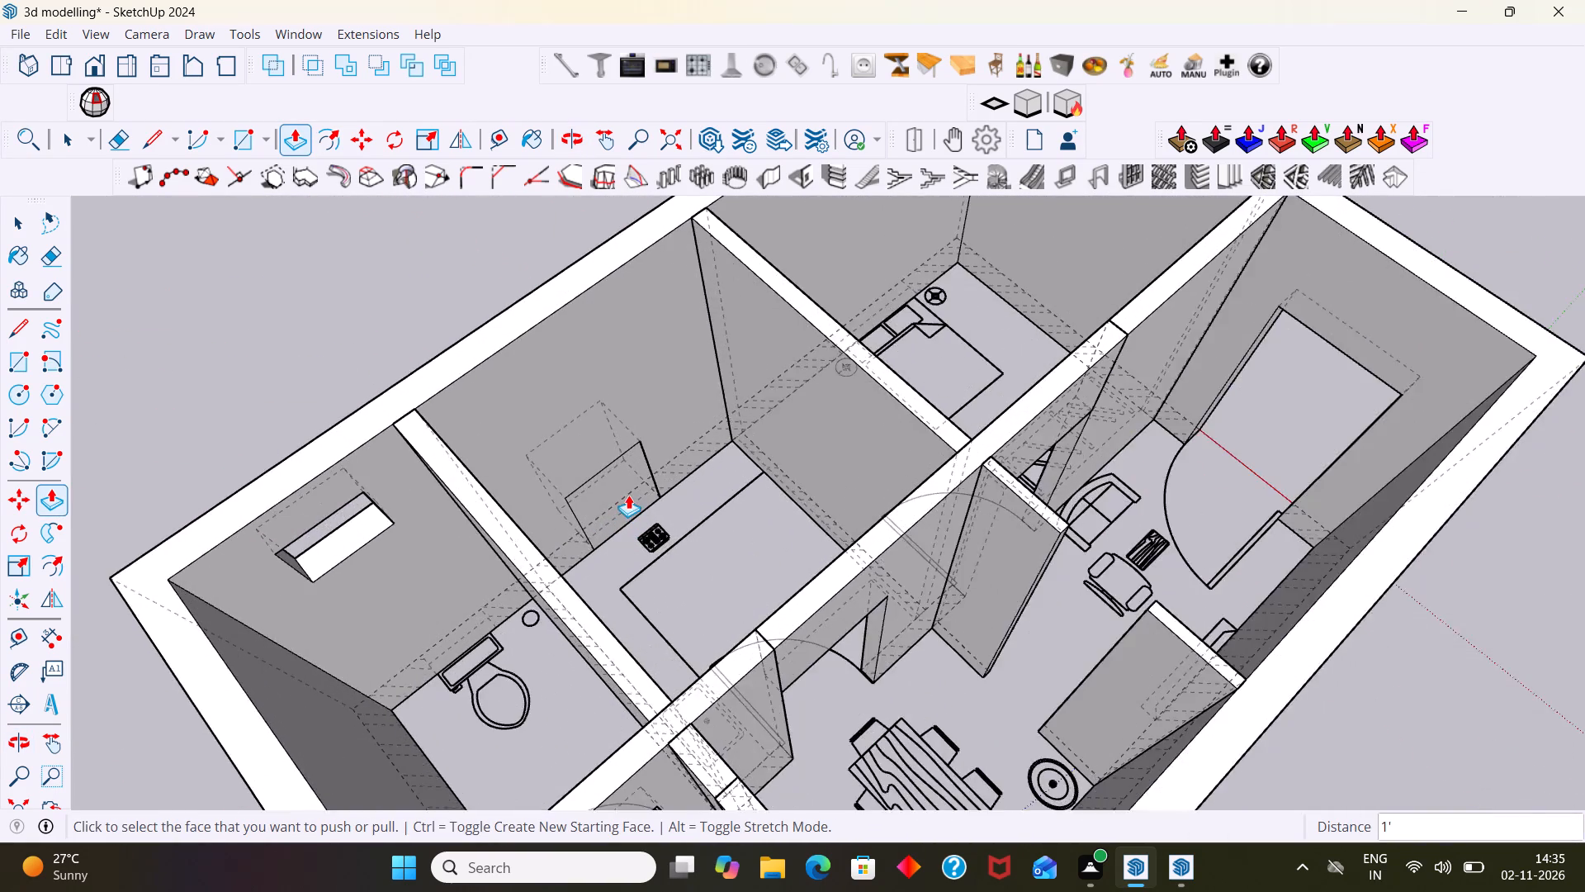
scroll(628, 494, up, 3)
double_click(608, 480)
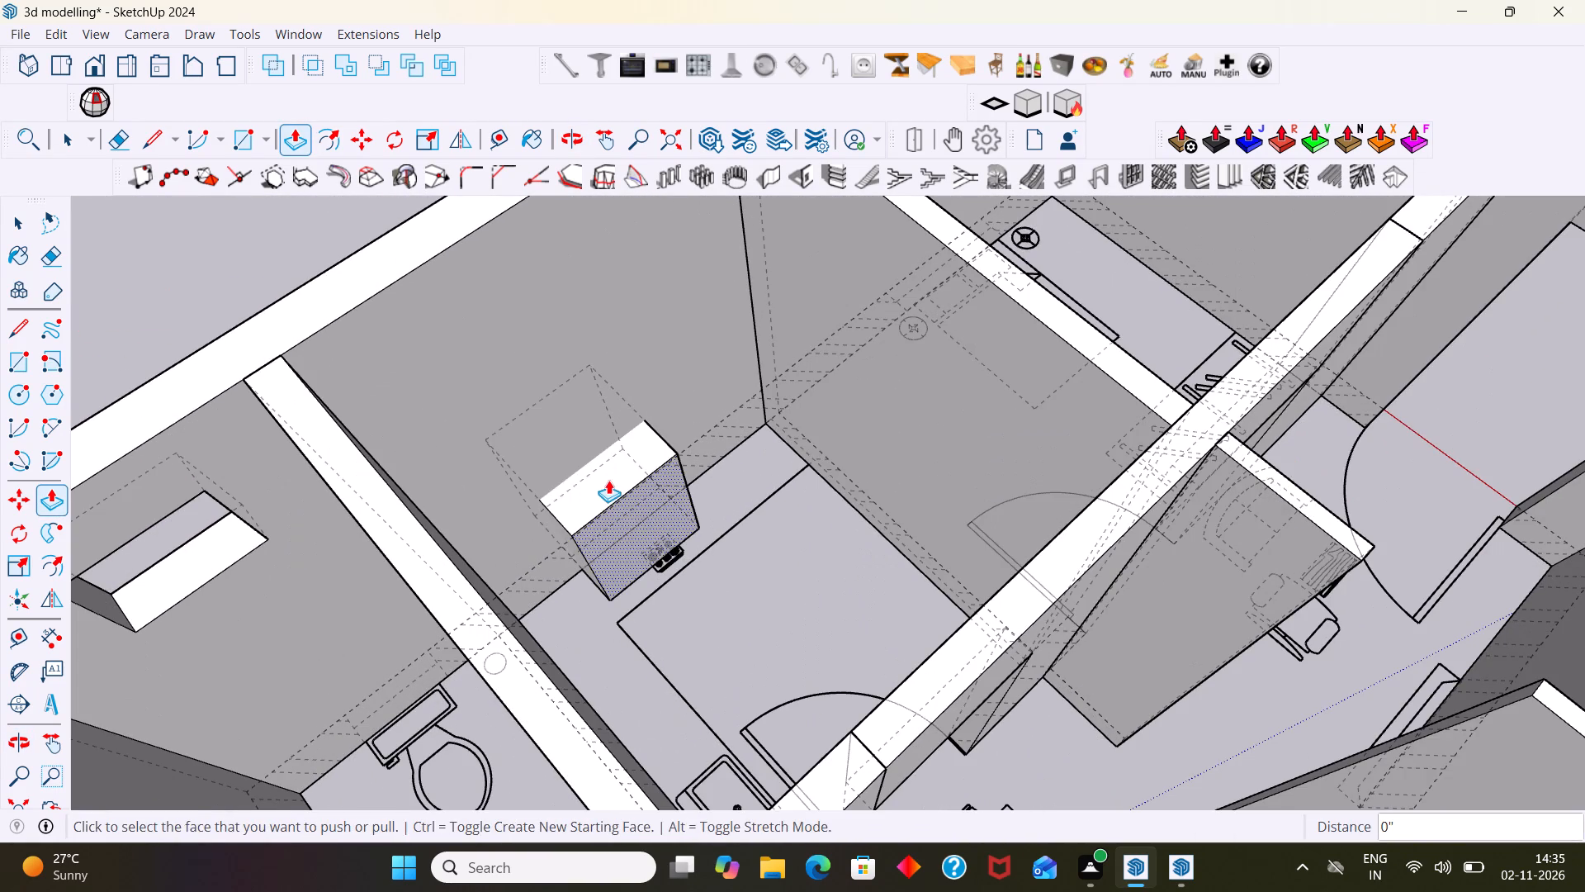
Select the whole kitchen window block and make it a group.
key(space)
triple_click(609, 486)
scroll(609, 486, down, 4)
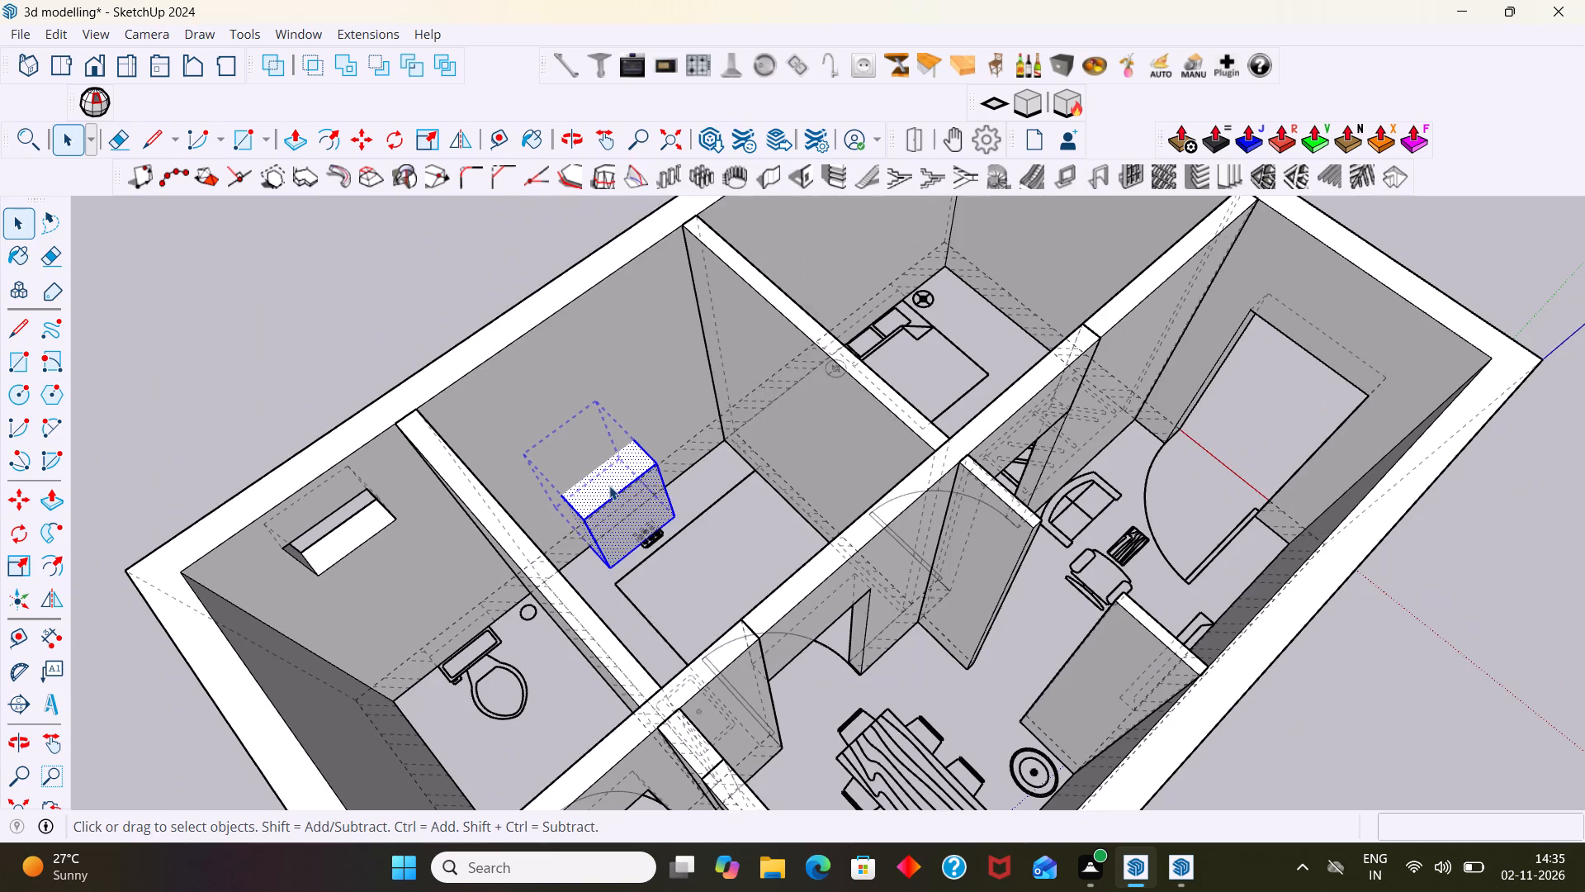
right_click(609, 486)
click(717, 192)
scroll(428, 406, down, 1)
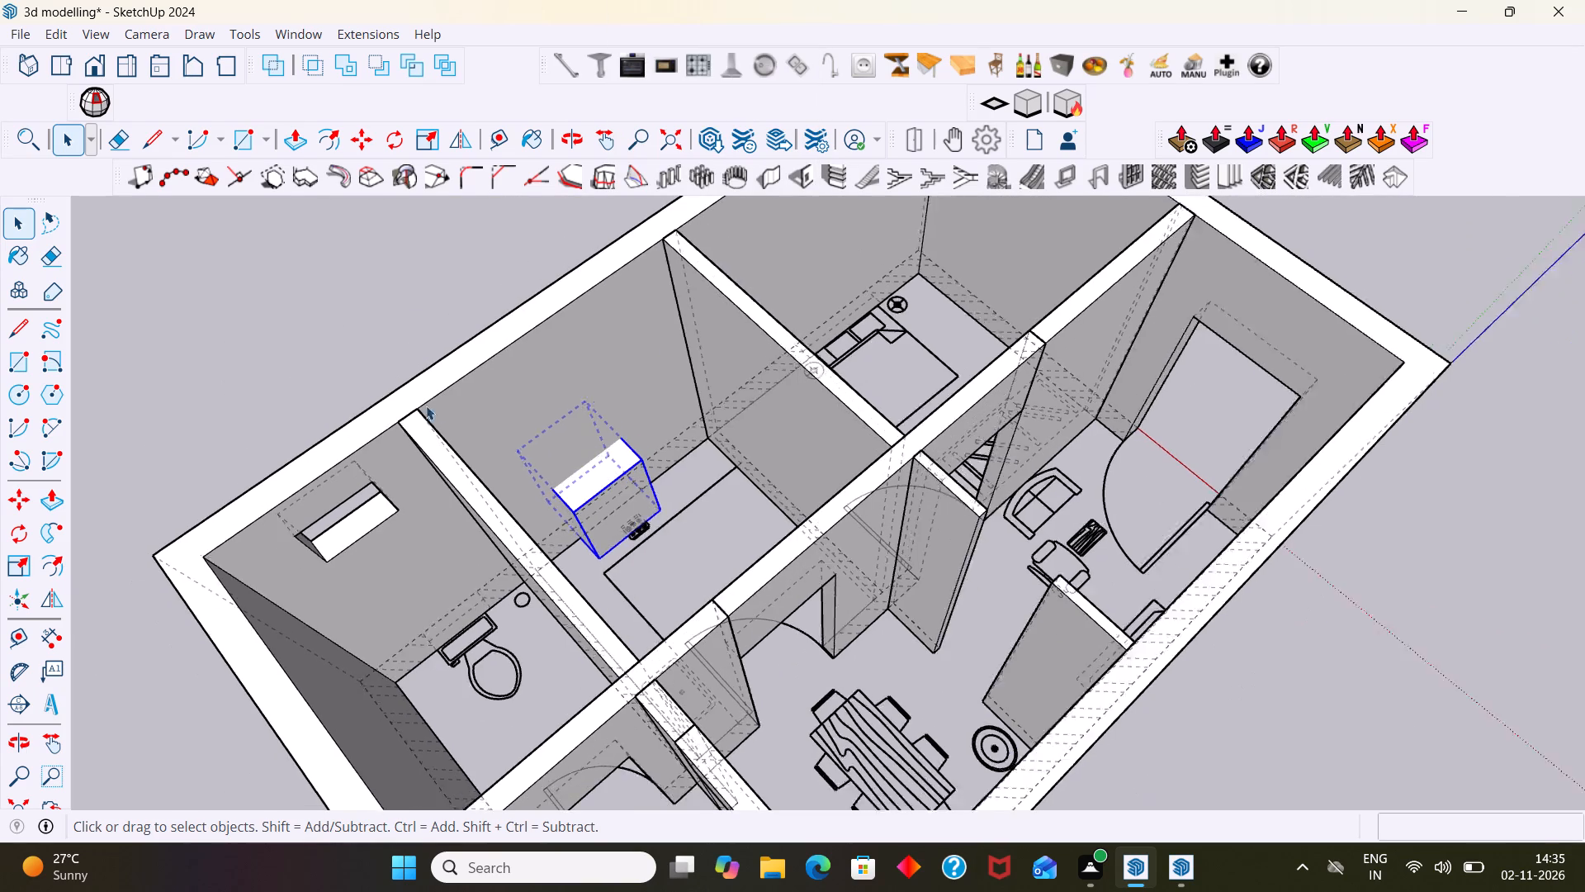
scroll(426, 406, down, 2)
click(409, 347)
Move the kitchen window block 3' straight up along the blue axis to sill height.
middle_drag(445, 365, 1503, 311)
scroll(1143, 469, down, 6)
middle_drag(1065, 631, 1063, 551)
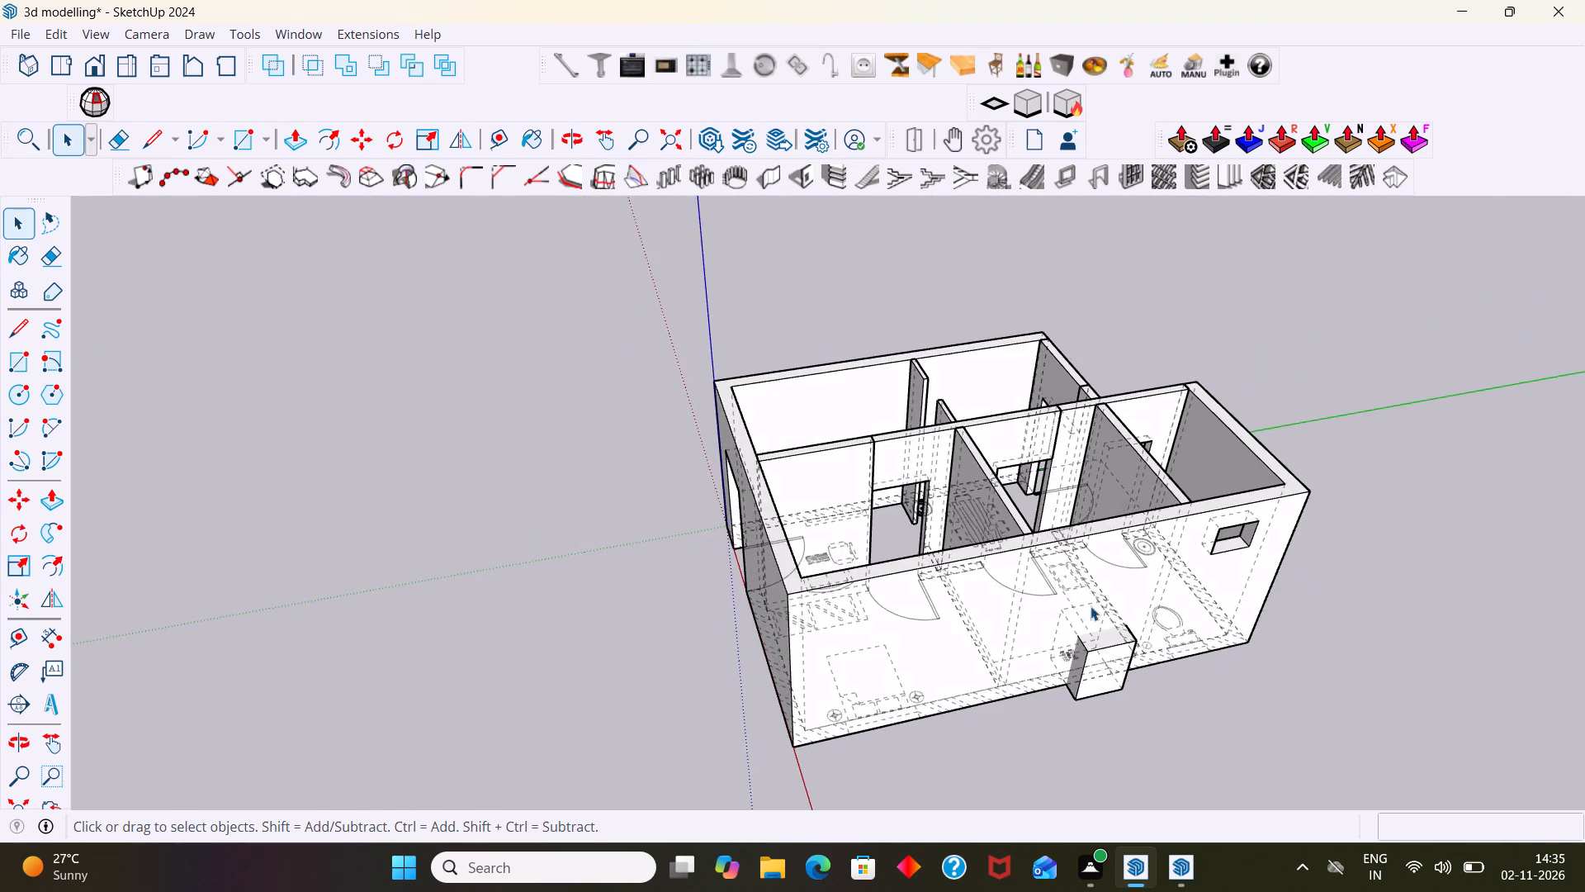
scroll(1095, 624, up, 5)
click(1096, 654)
scroll(1096, 654, down, 2)
shift+middle_drag(1096, 654, 998, 489)
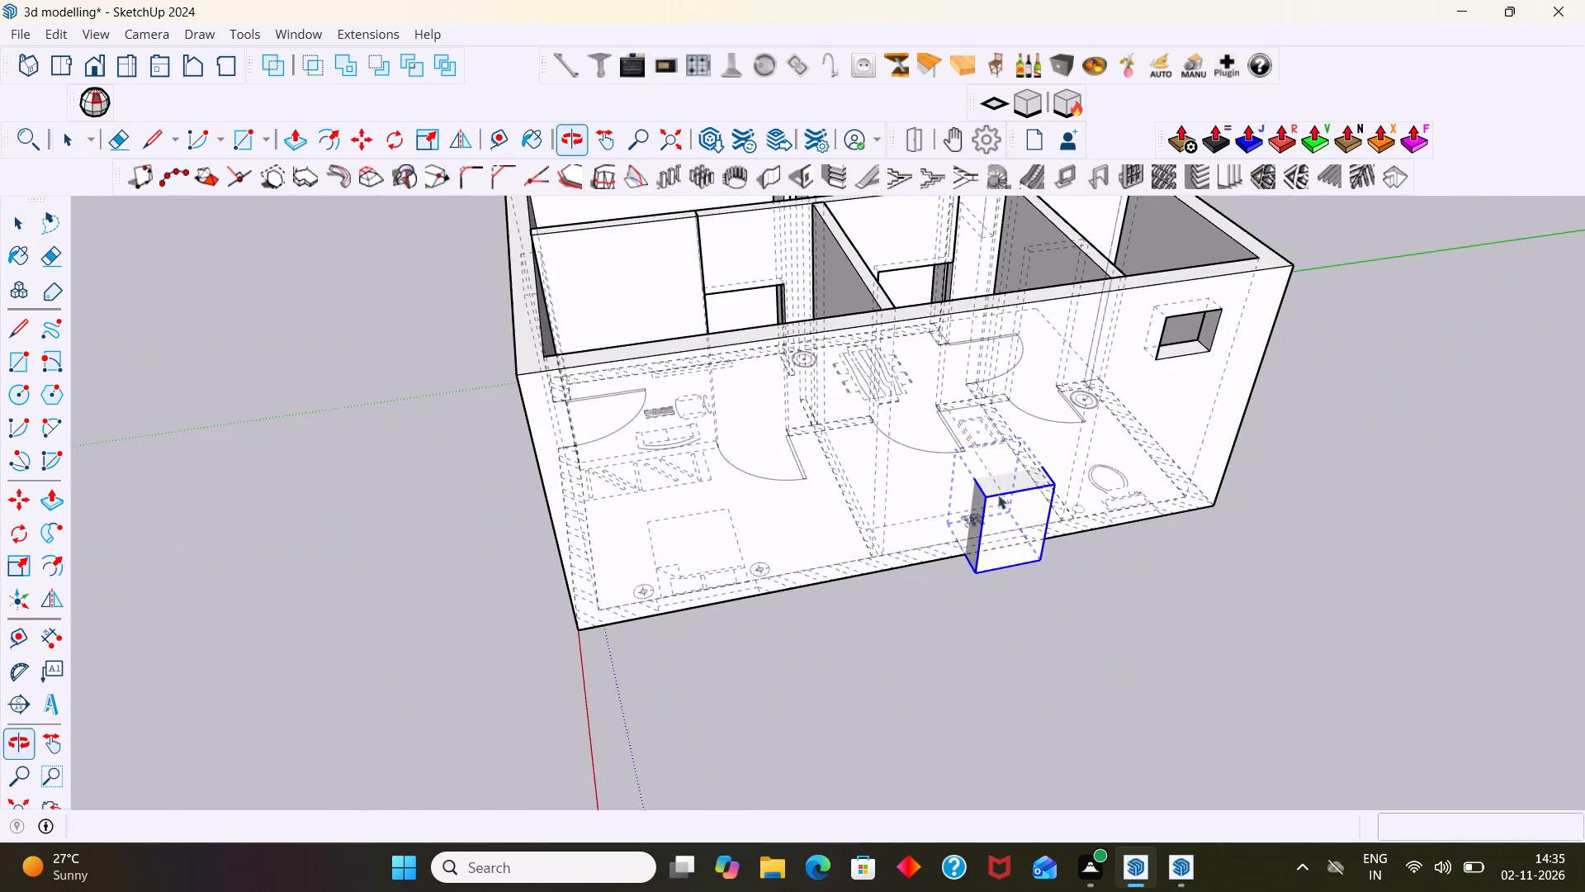
scroll(1008, 562, up, 3)
key(m)
drag(968, 578, 968, 571)
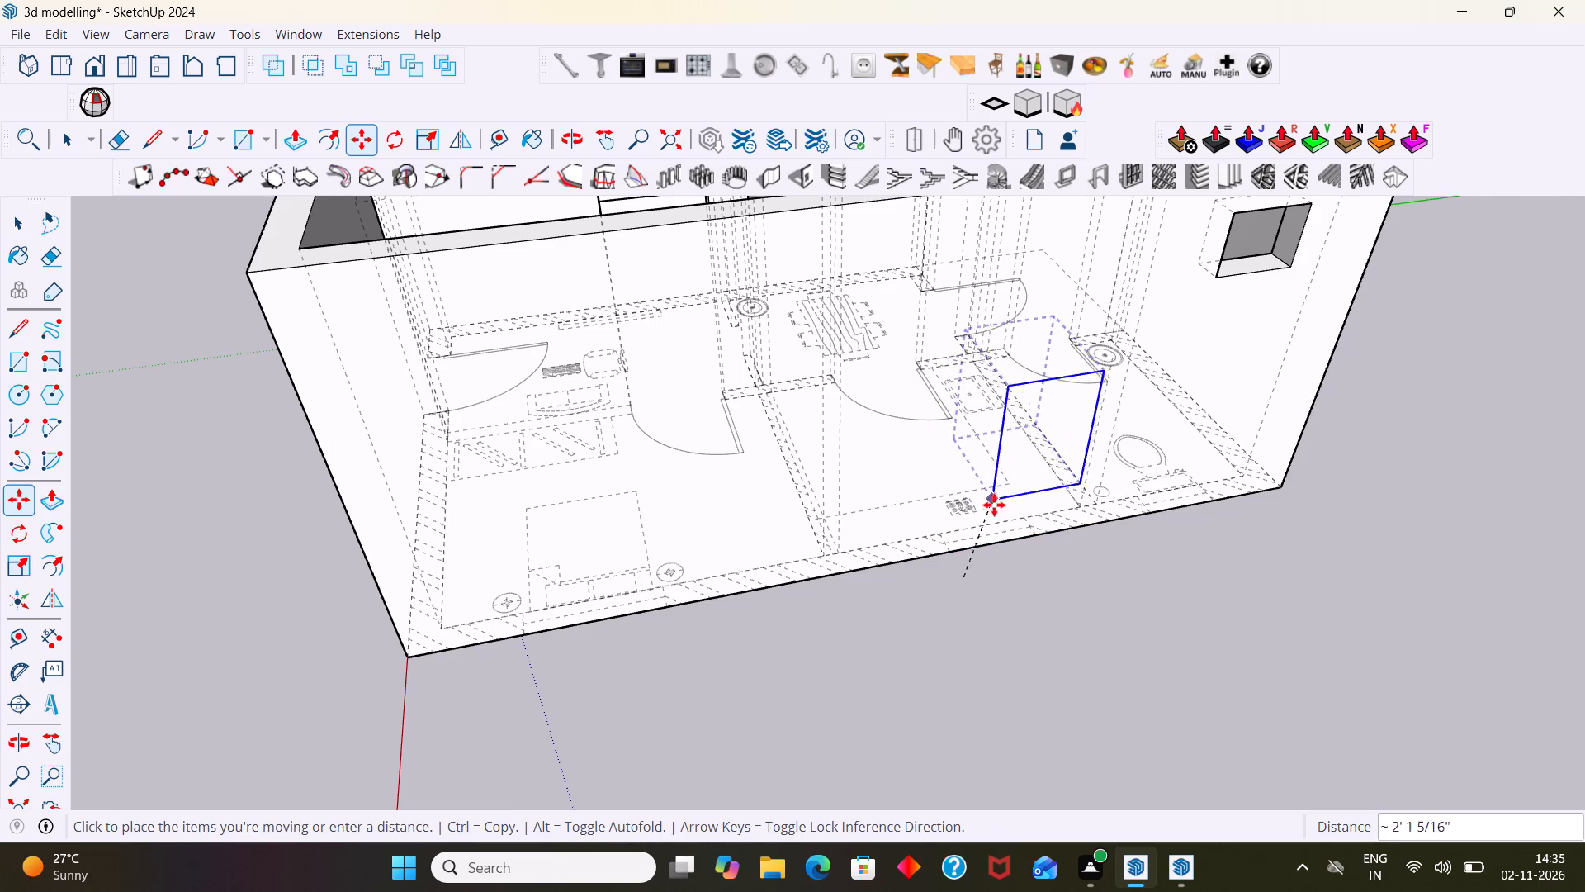
key(Up)
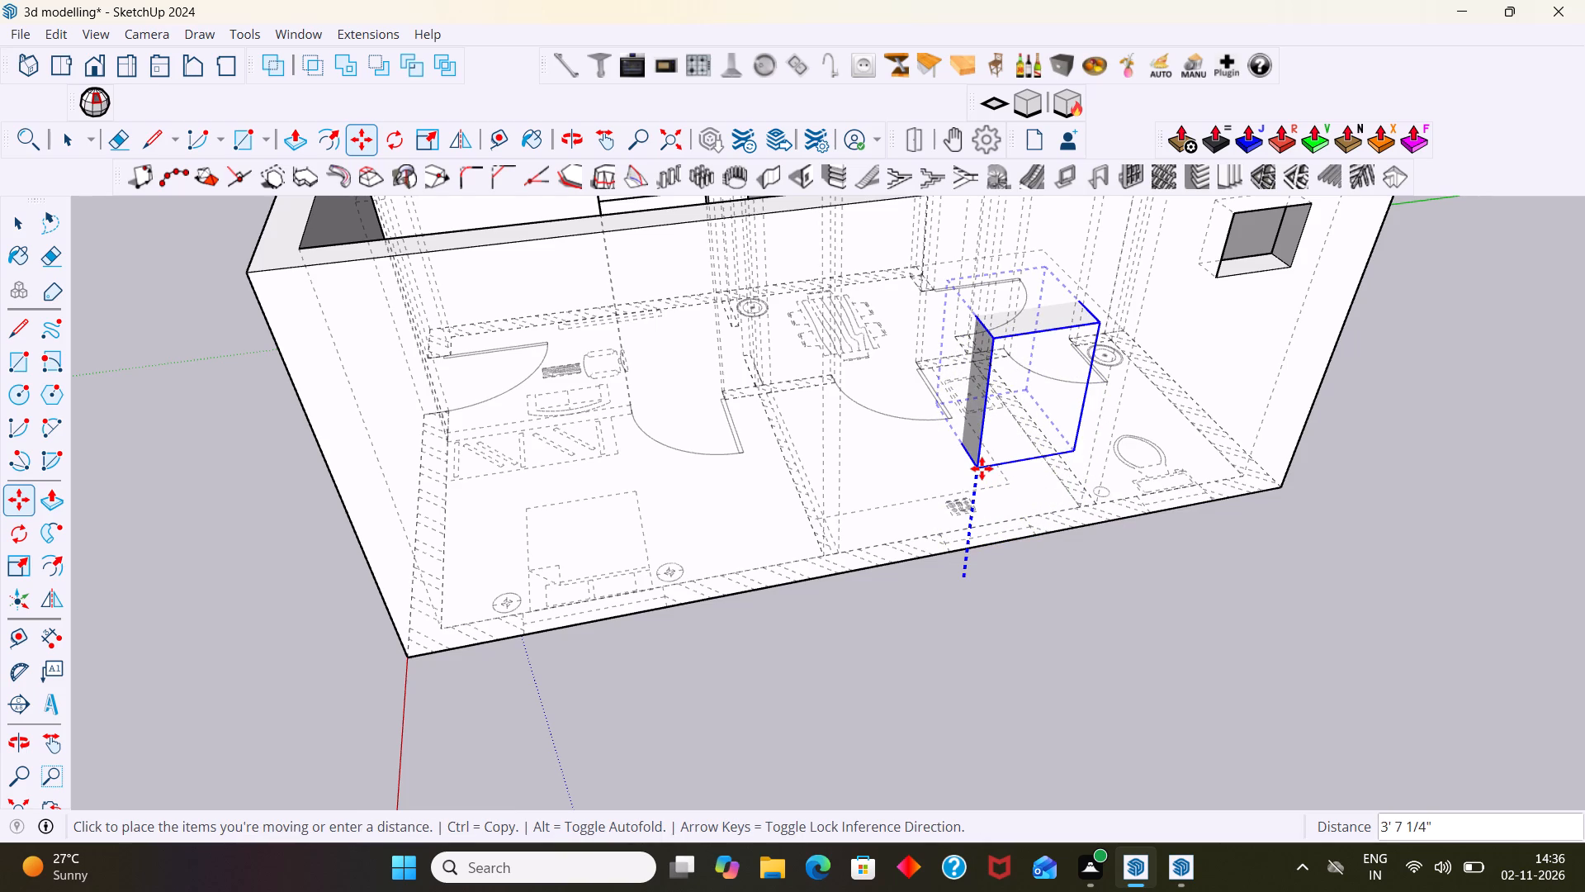
text(3')
key(Return)
key(space)
click(1190, 693)
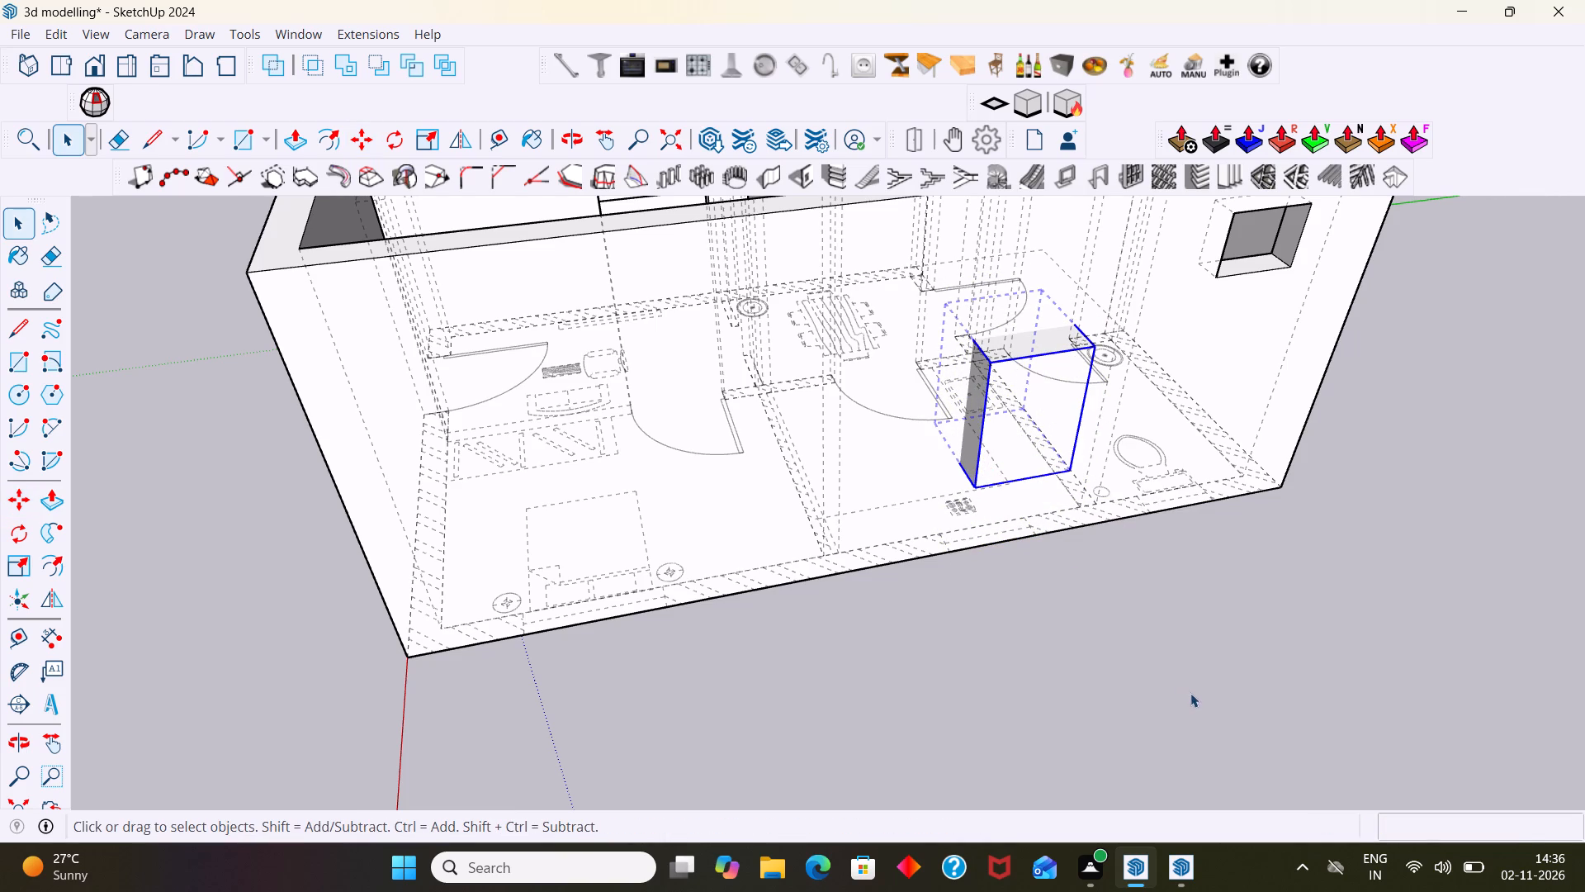
Subtract the kitchen window block from the wall group to cut the kitchen window opening.
scroll(1015, 485, down, 4)
middle_click(1017, 602)
scroll(1001, 464, up, 2)
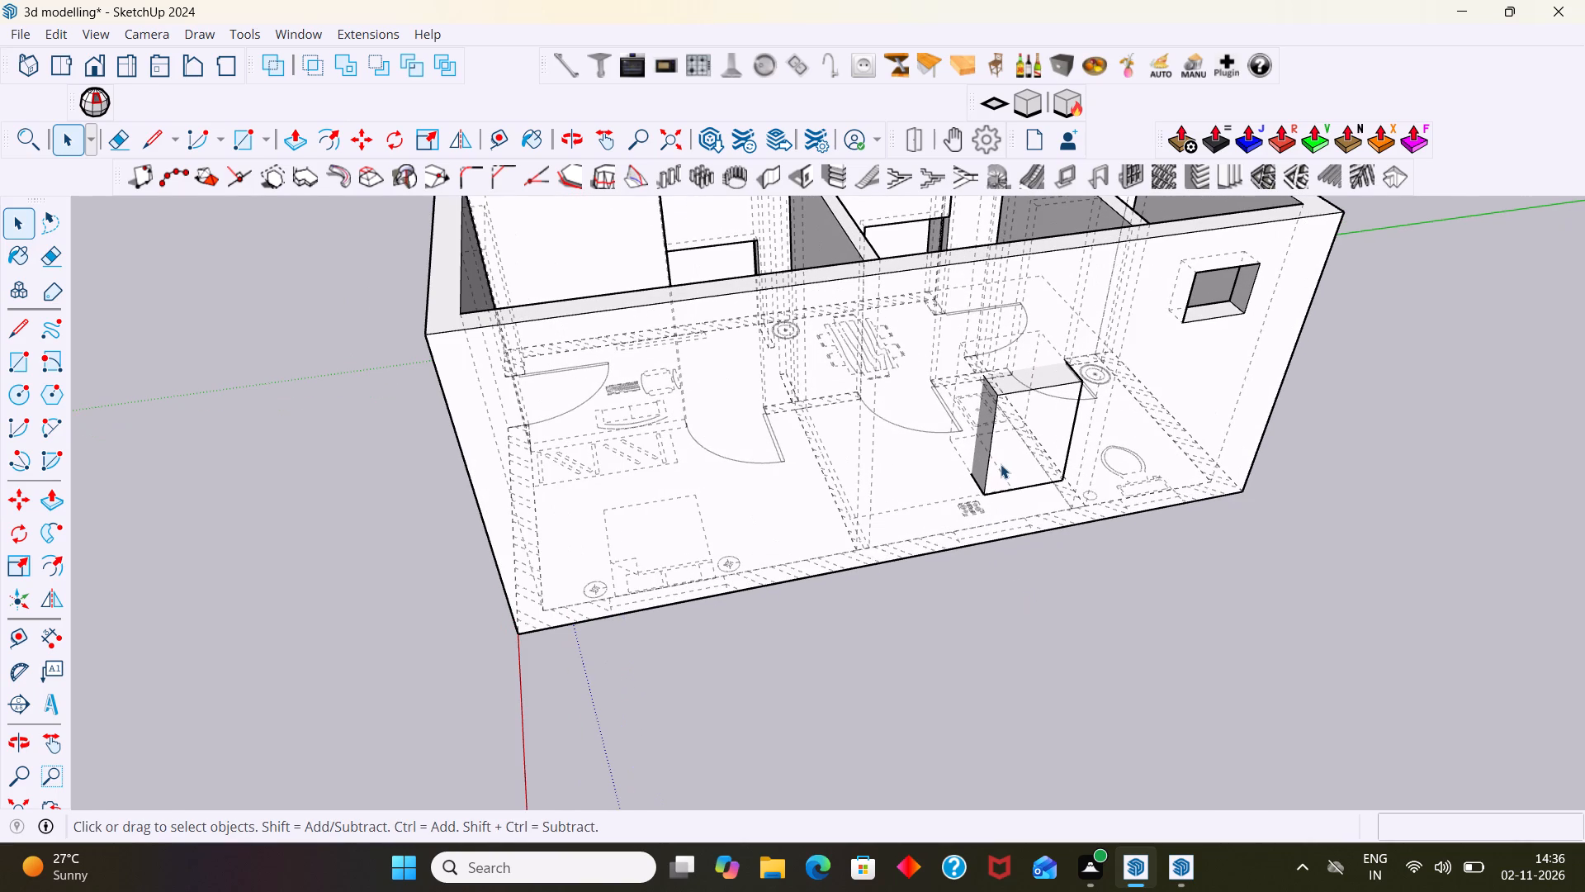
key(k)
scroll(1029, 404, up, 3)
click(1024, 410)
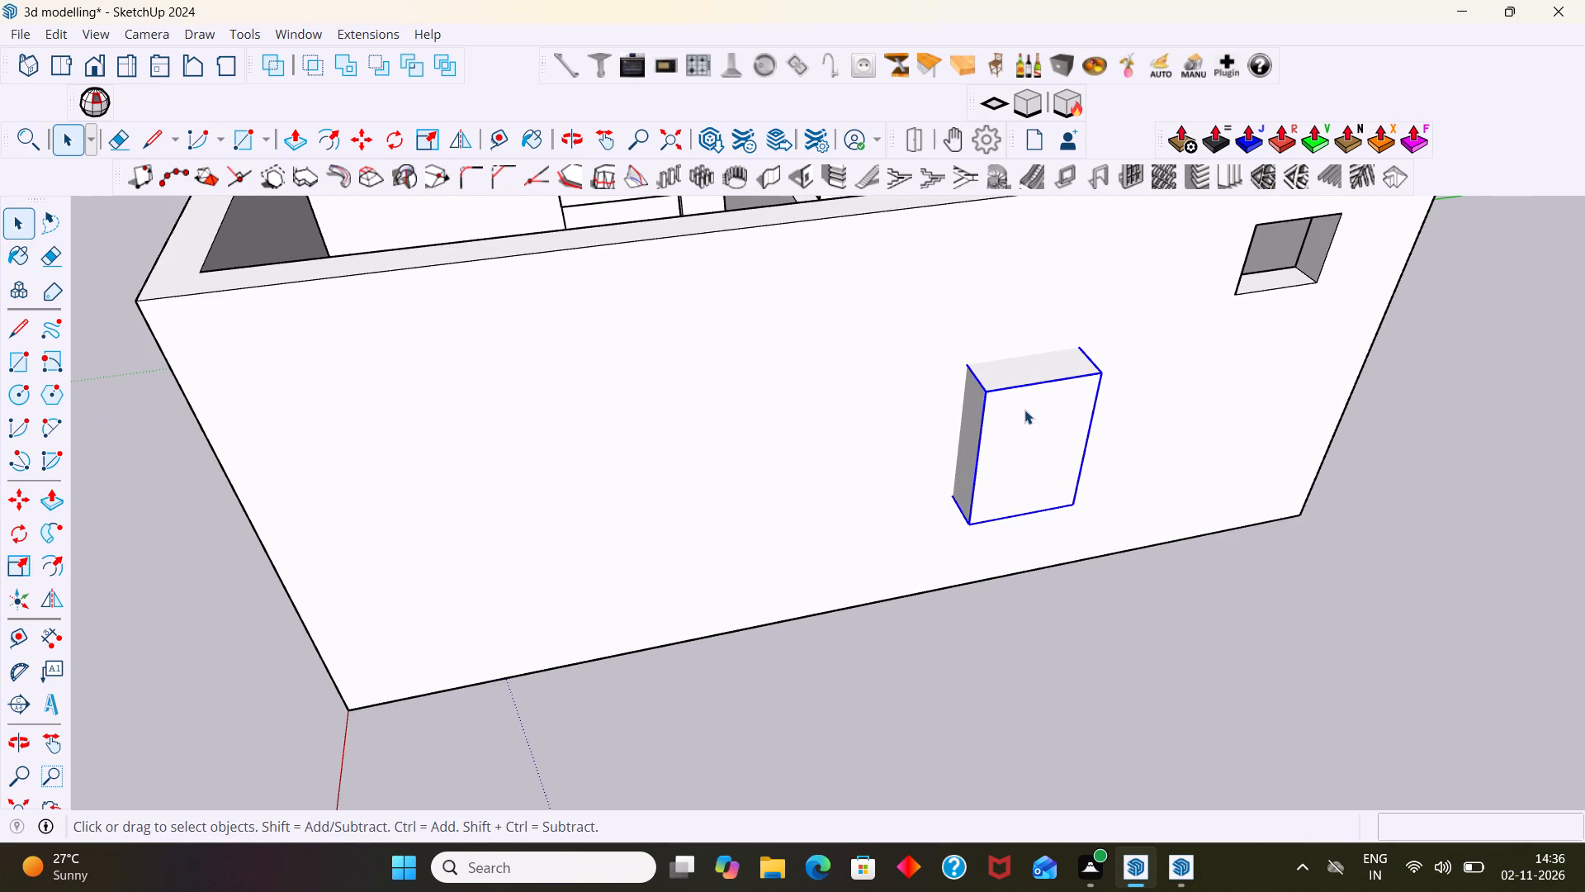
click(1180, 549)
click(1191, 574)
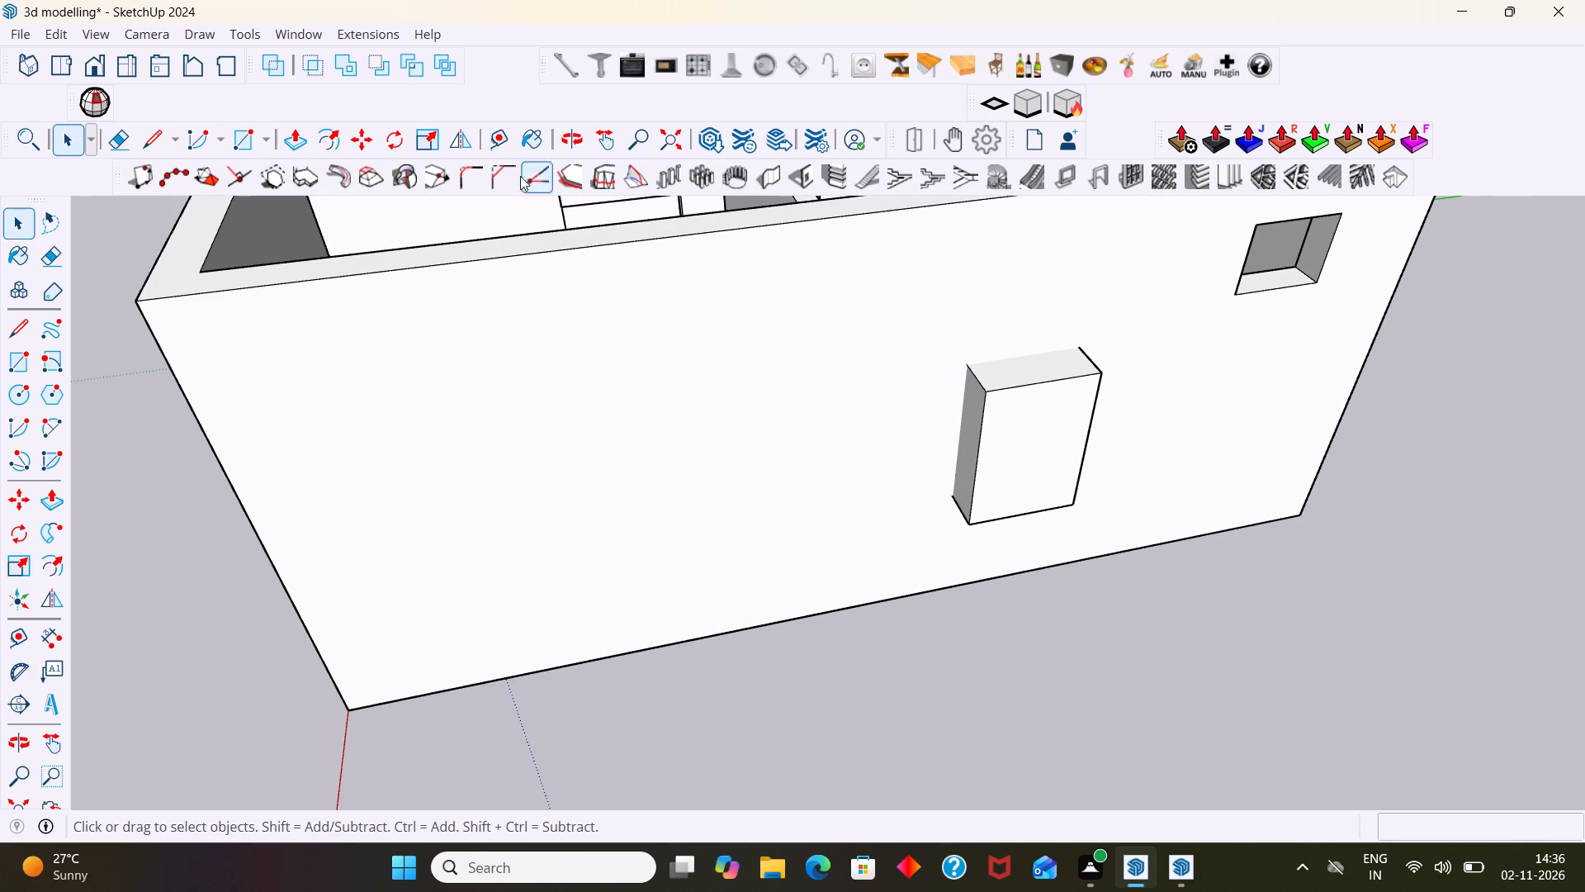
click(380, 57)
click(1046, 439)
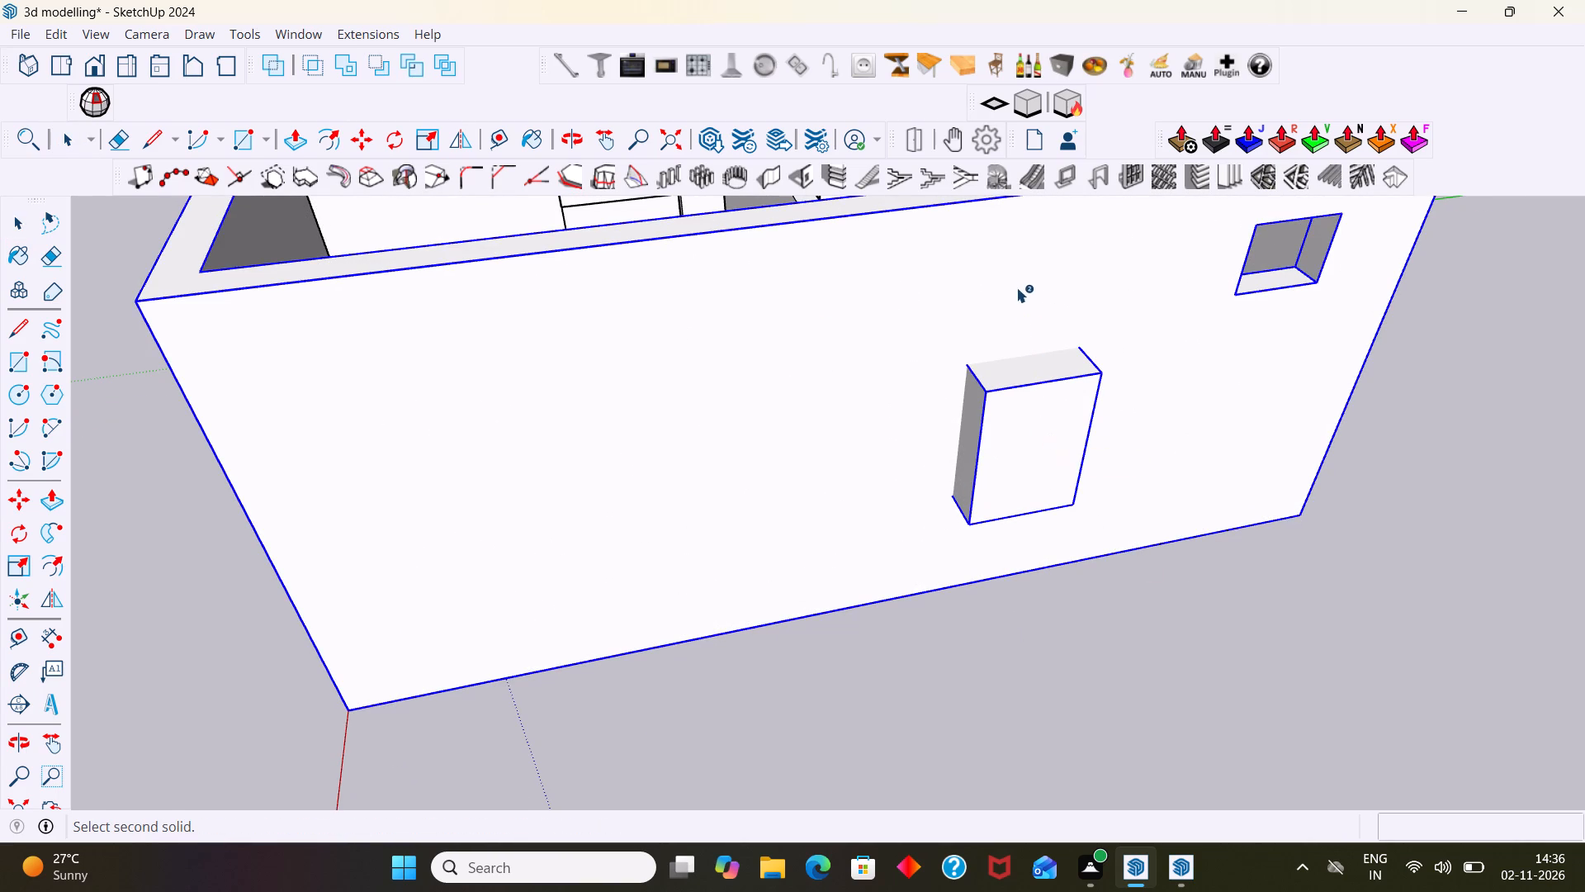
click(1017, 288)
scroll(1021, 363, down, 3)
key(space)
click(1237, 585)
scroll(1173, 550, down, 2)
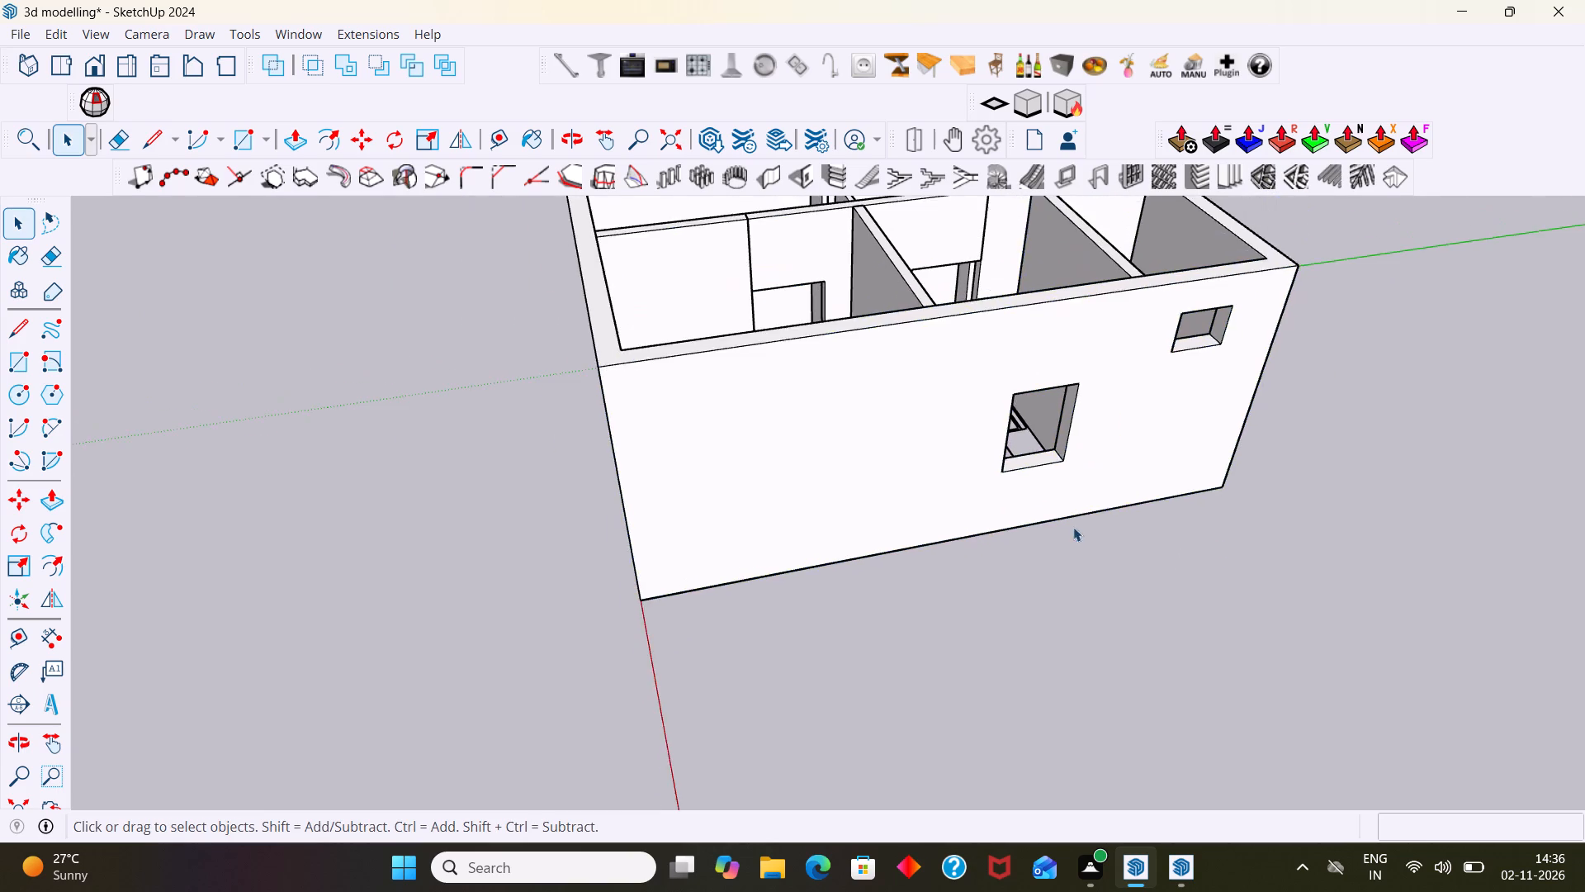
Draw a rectangle about 8 3/4" by 3' 6" over the bedroom window outline in the outer wall, behind the bed.
middle_drag(1079, 536, 1441, 554)
scroll(1050, 316, up, 7)
middle_drag(977, 364, 802, 344)
scroll(835, 370, down, 4)
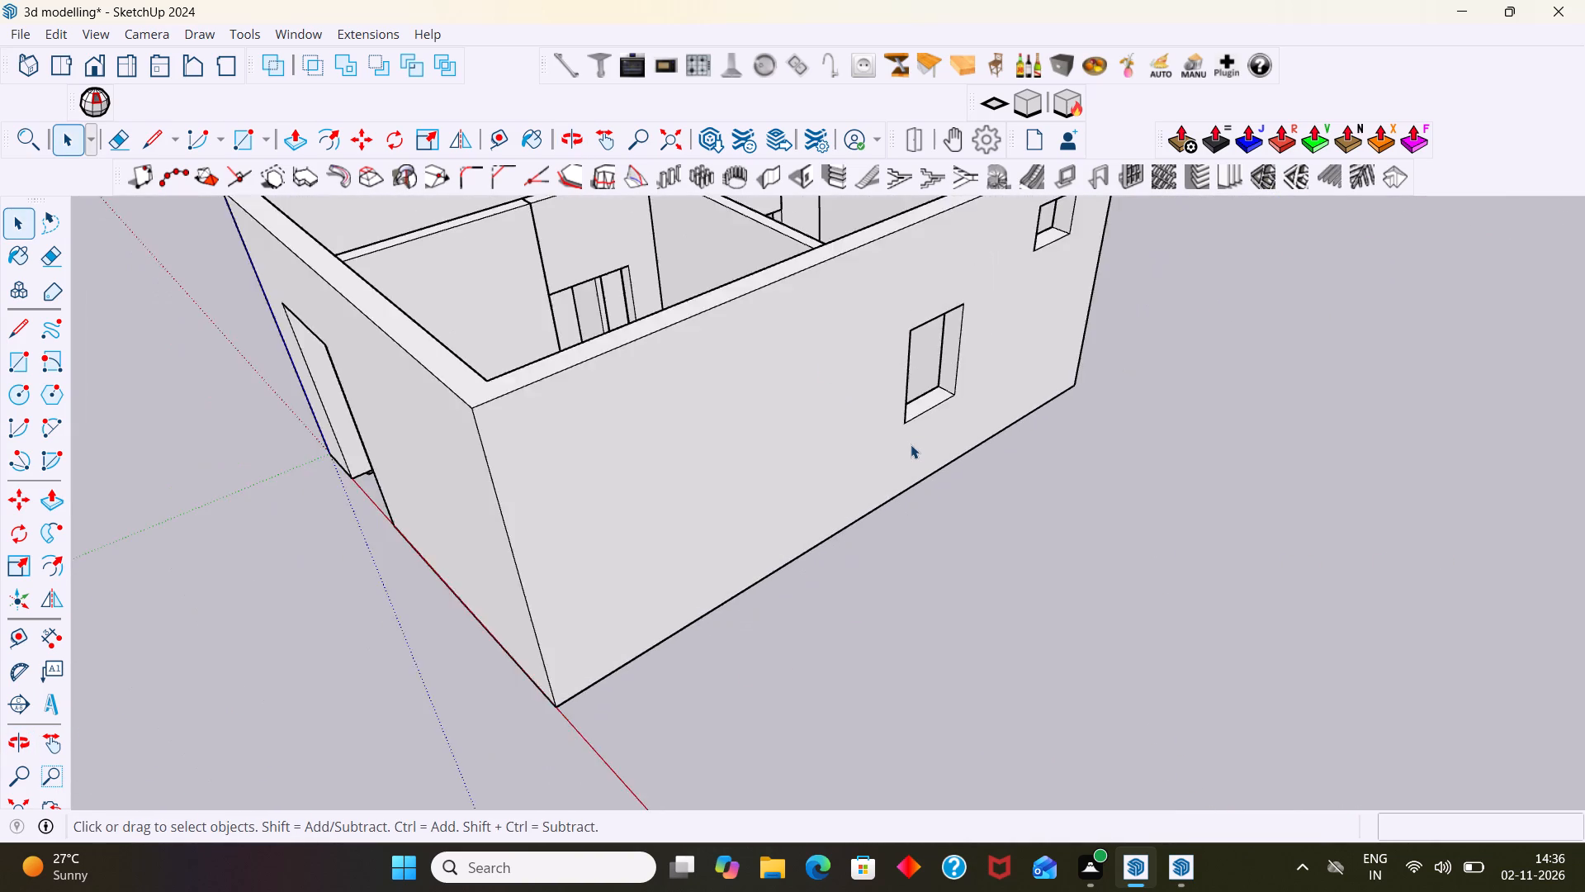
scroll(911, 444, down, 9)
middle_drag(905, 467, 848, 580)
scroll(850, 535, up, 5)
middle_drag(849, 529, 727, 470)
scroll(797, 455, up, 3)
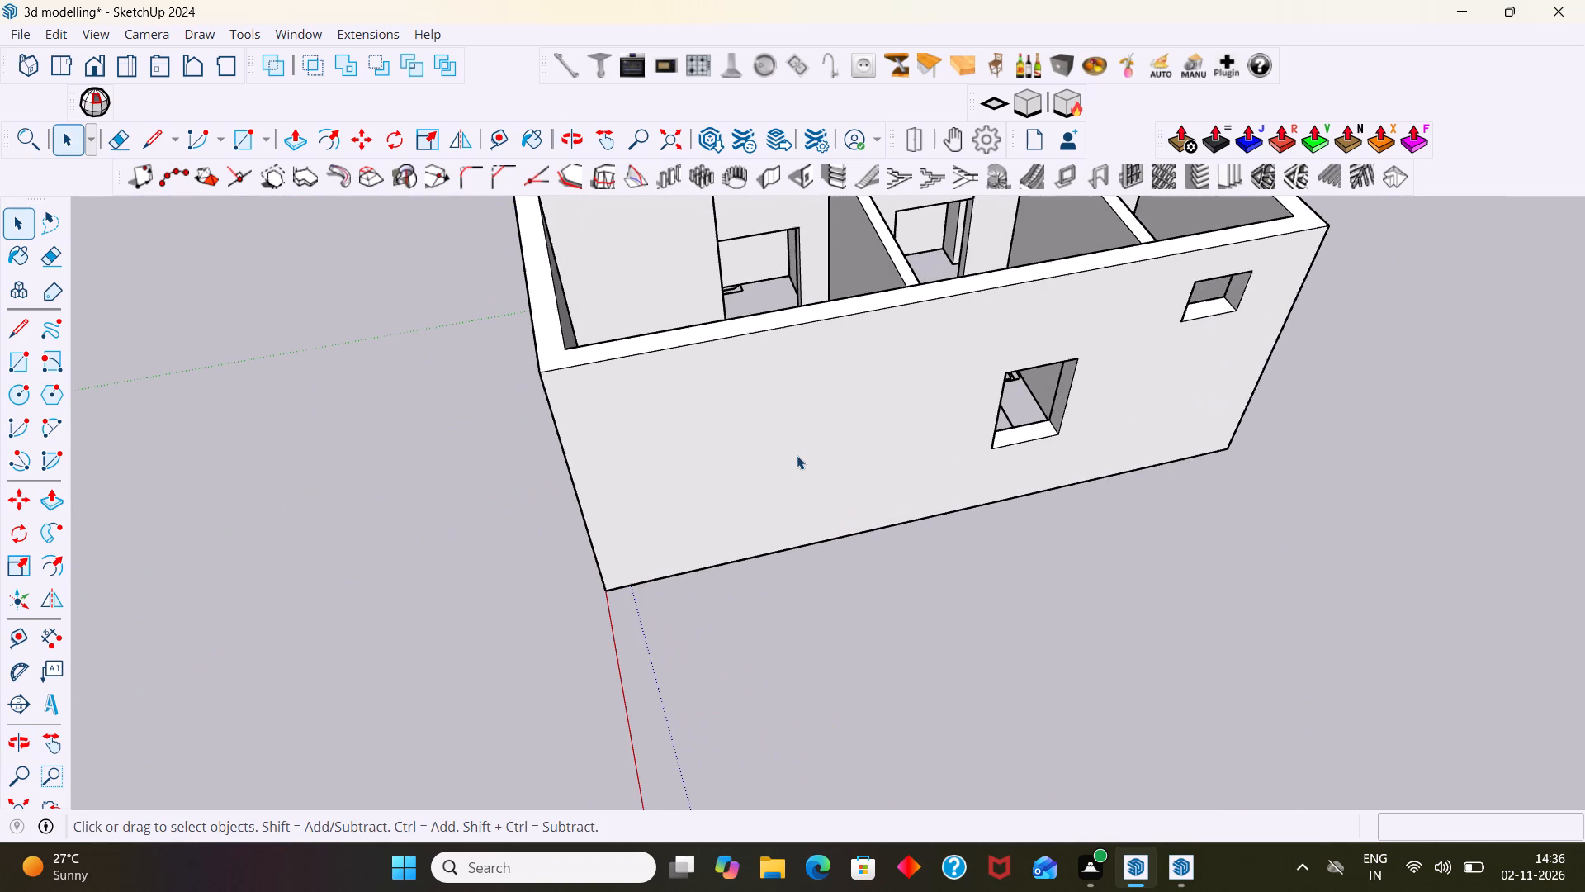
key(k)
scroll(776, 520, up, 3)
middle_drag(769, 562, 755, 629)
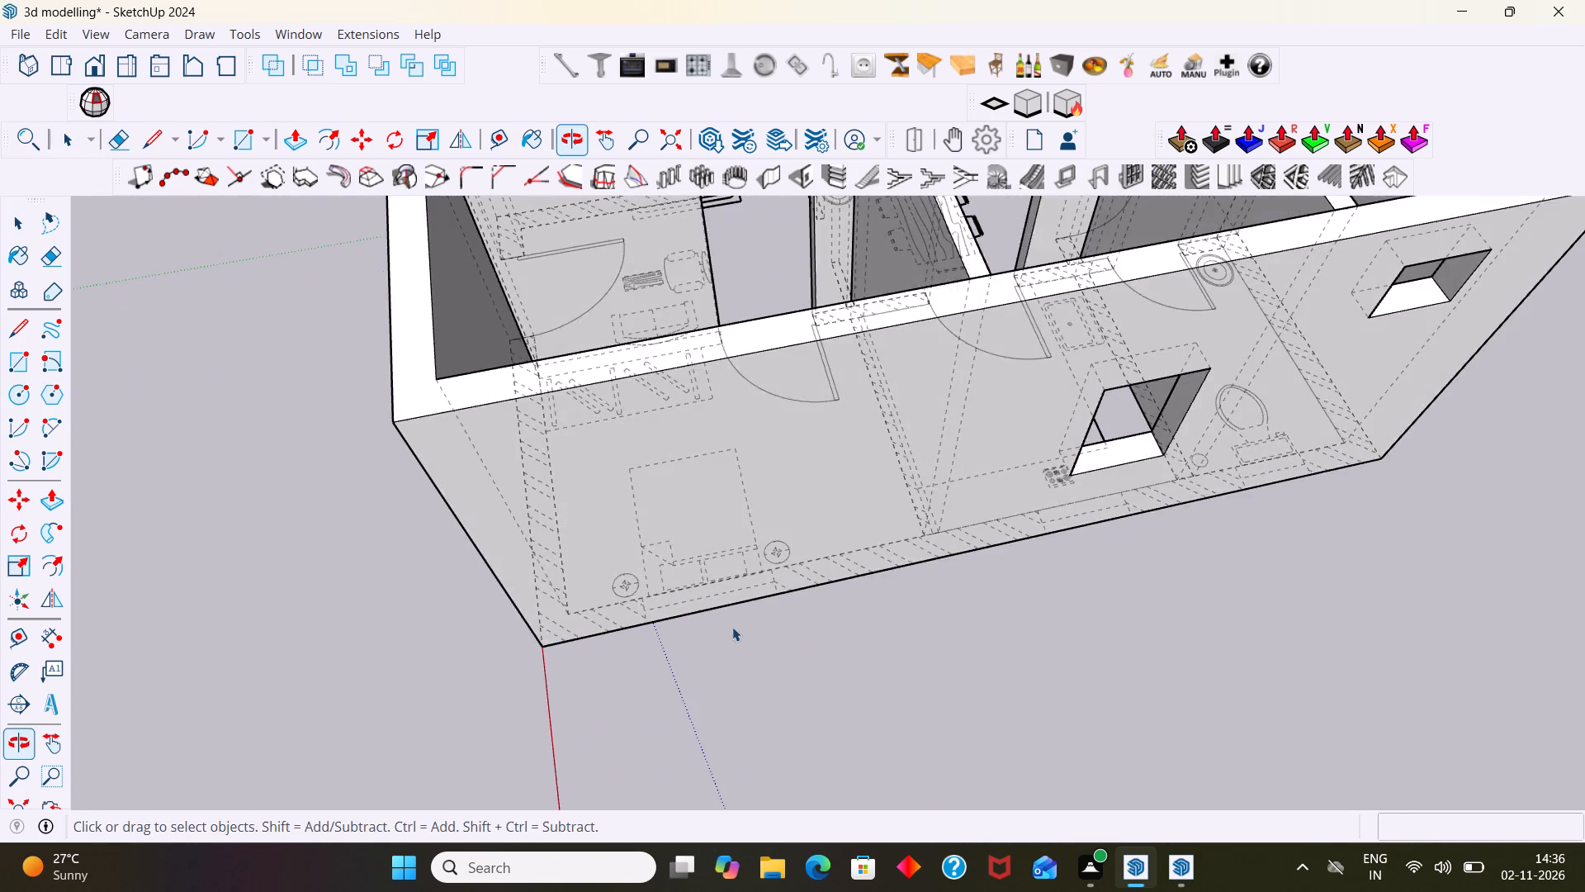
scroll(723, 627, up, 4)
key(r)
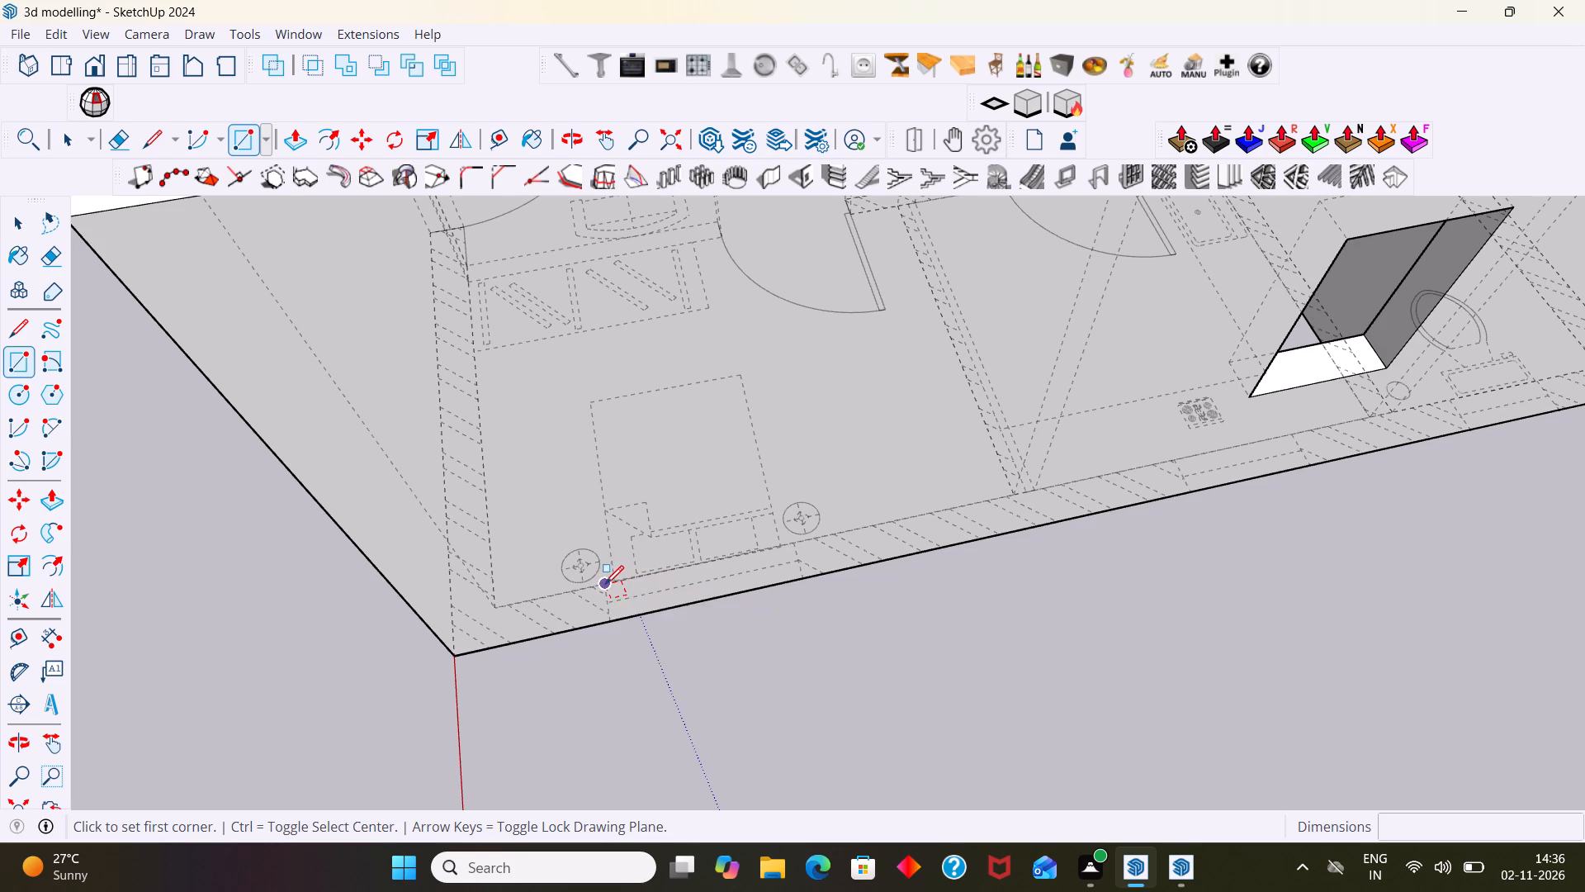
click(604, 583)
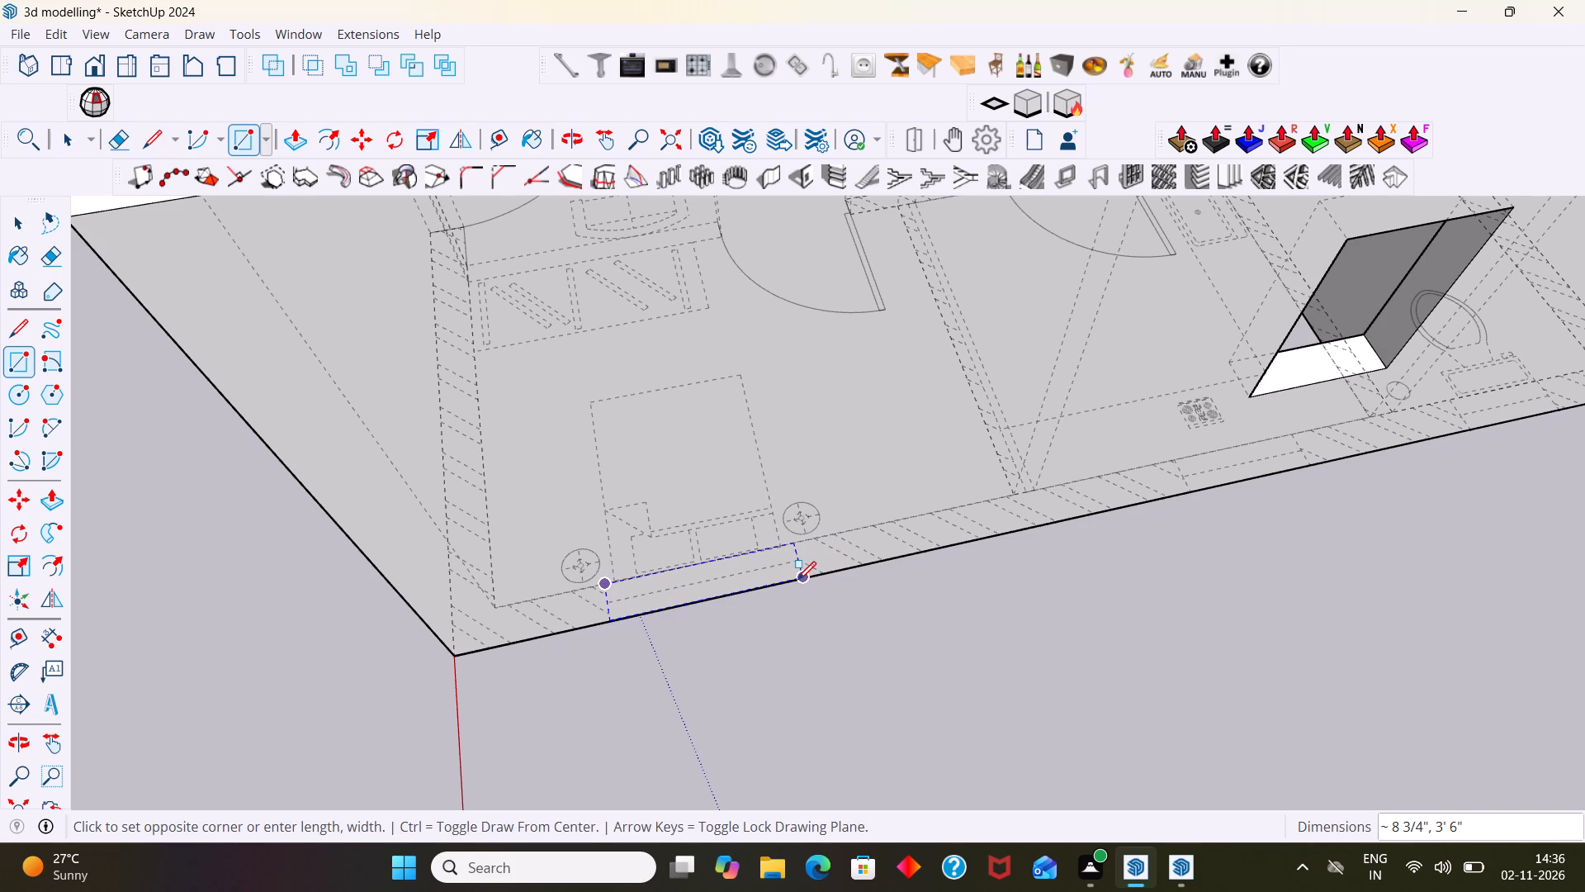
click(799, 580)
Push/Pull the bedroom window rectangle up 3.5' into a block.
key(p)
click(768, 568)
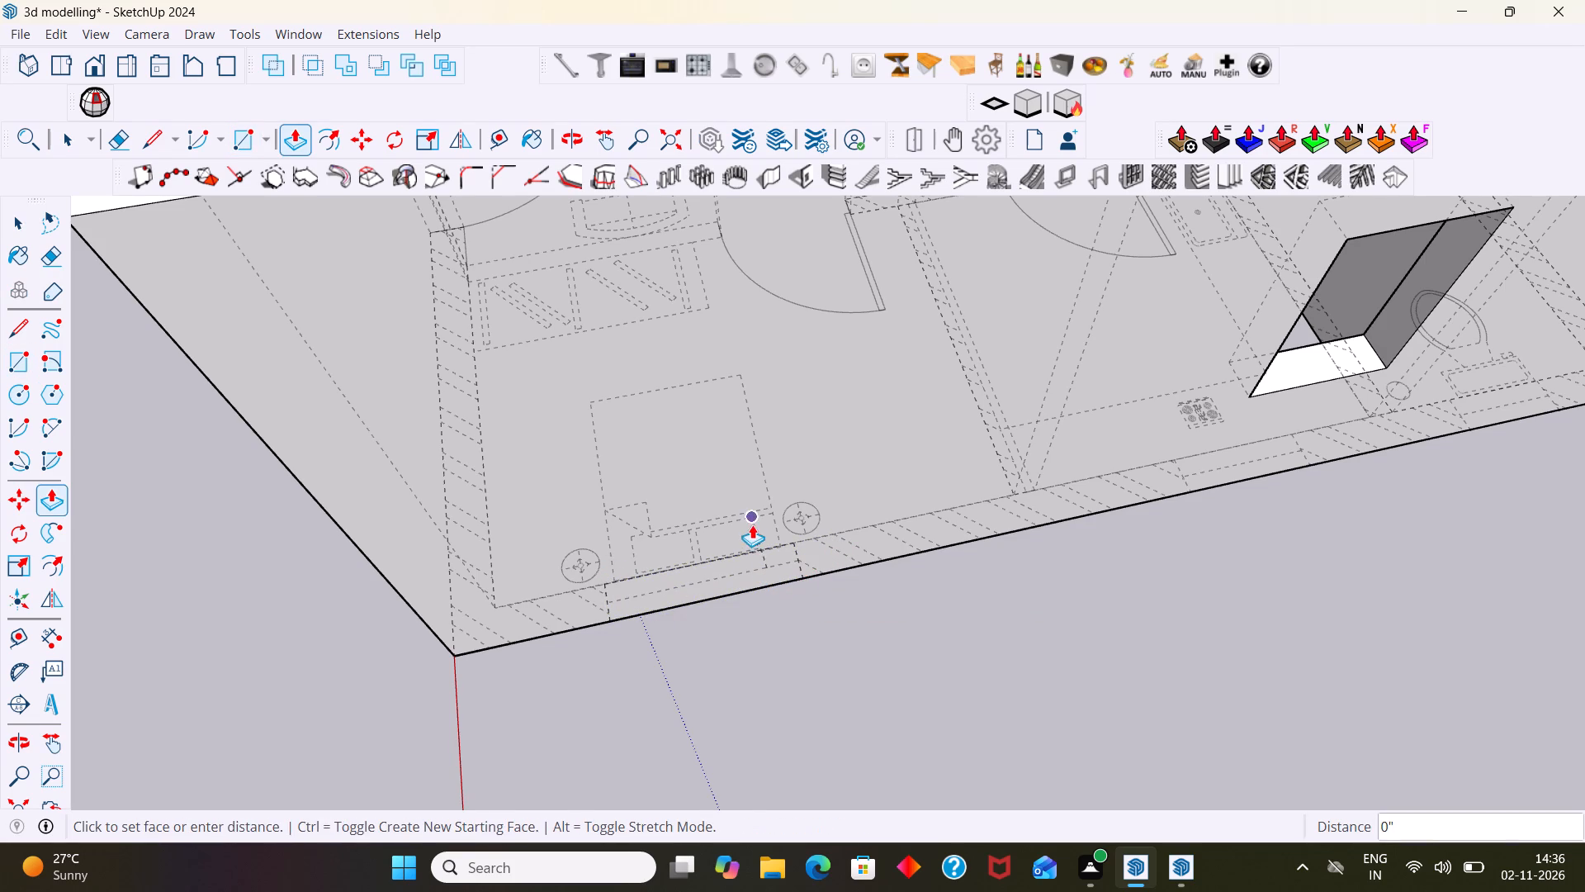
middle_drag(715, 545, 655, 298)
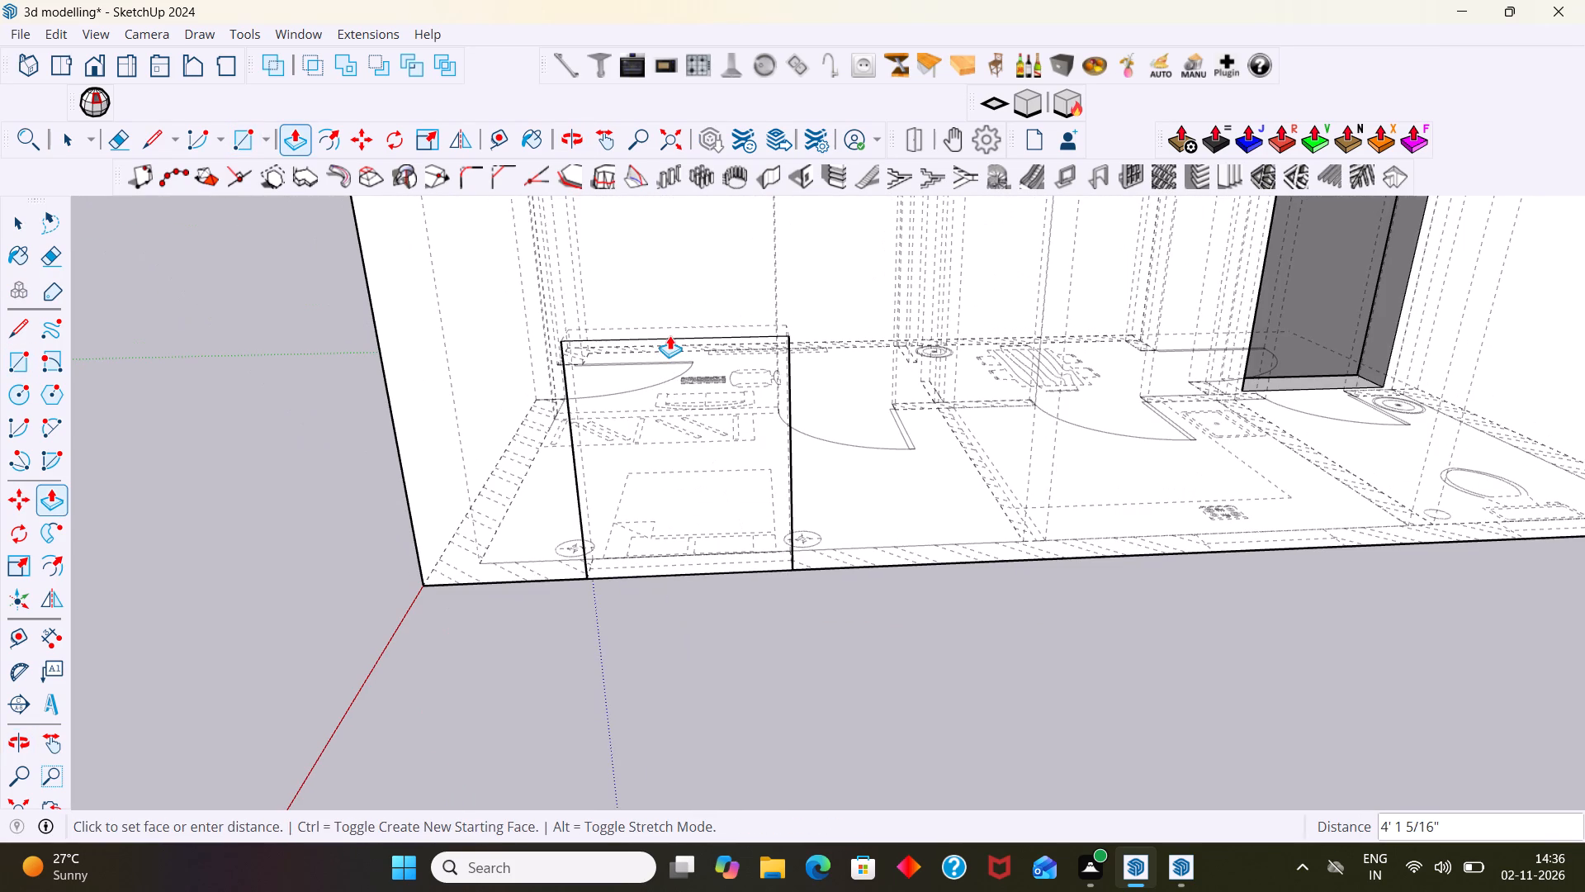
key(3)
text(.5')
key(Return)
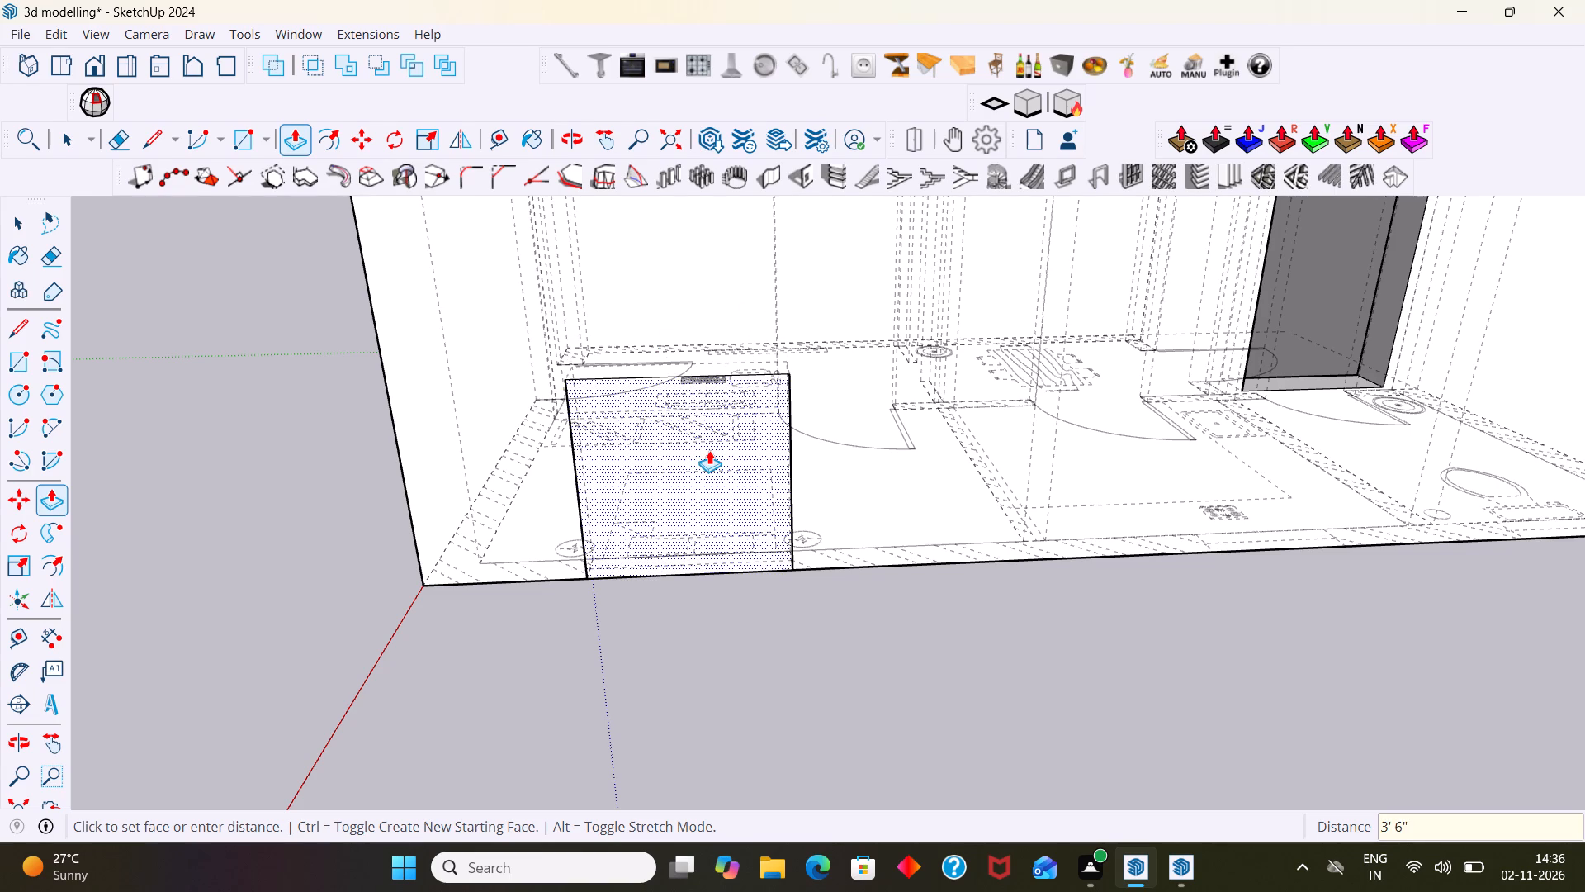
Push/Pull the bedroom window block's outer face 1' outward and its inner face the same distance into the bedroom.
click(709, 450)
text(1')
key(Return)
scroll(430, 401, down, 11)
middle_drag(646, 456, 709, 775)
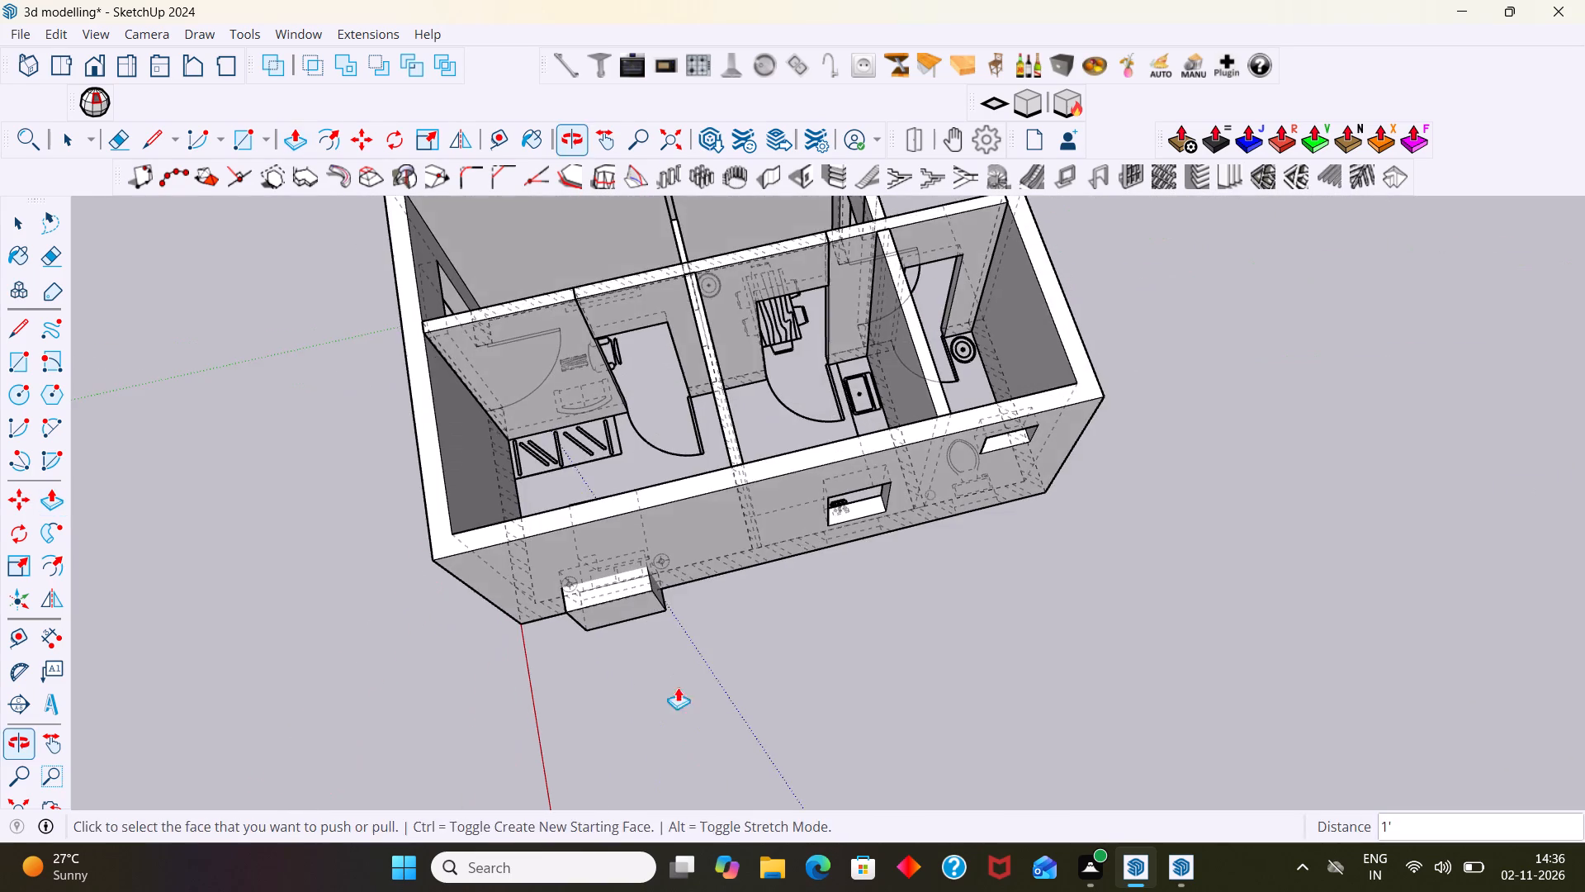
middle_drag(583, 598, 139, 566)
scroll(669, 394, up, 3)
middle_drag(706, 382, 352, 433)
scroll(930, 368, up, 3)
middle_drag(930, 353, 901, 278)
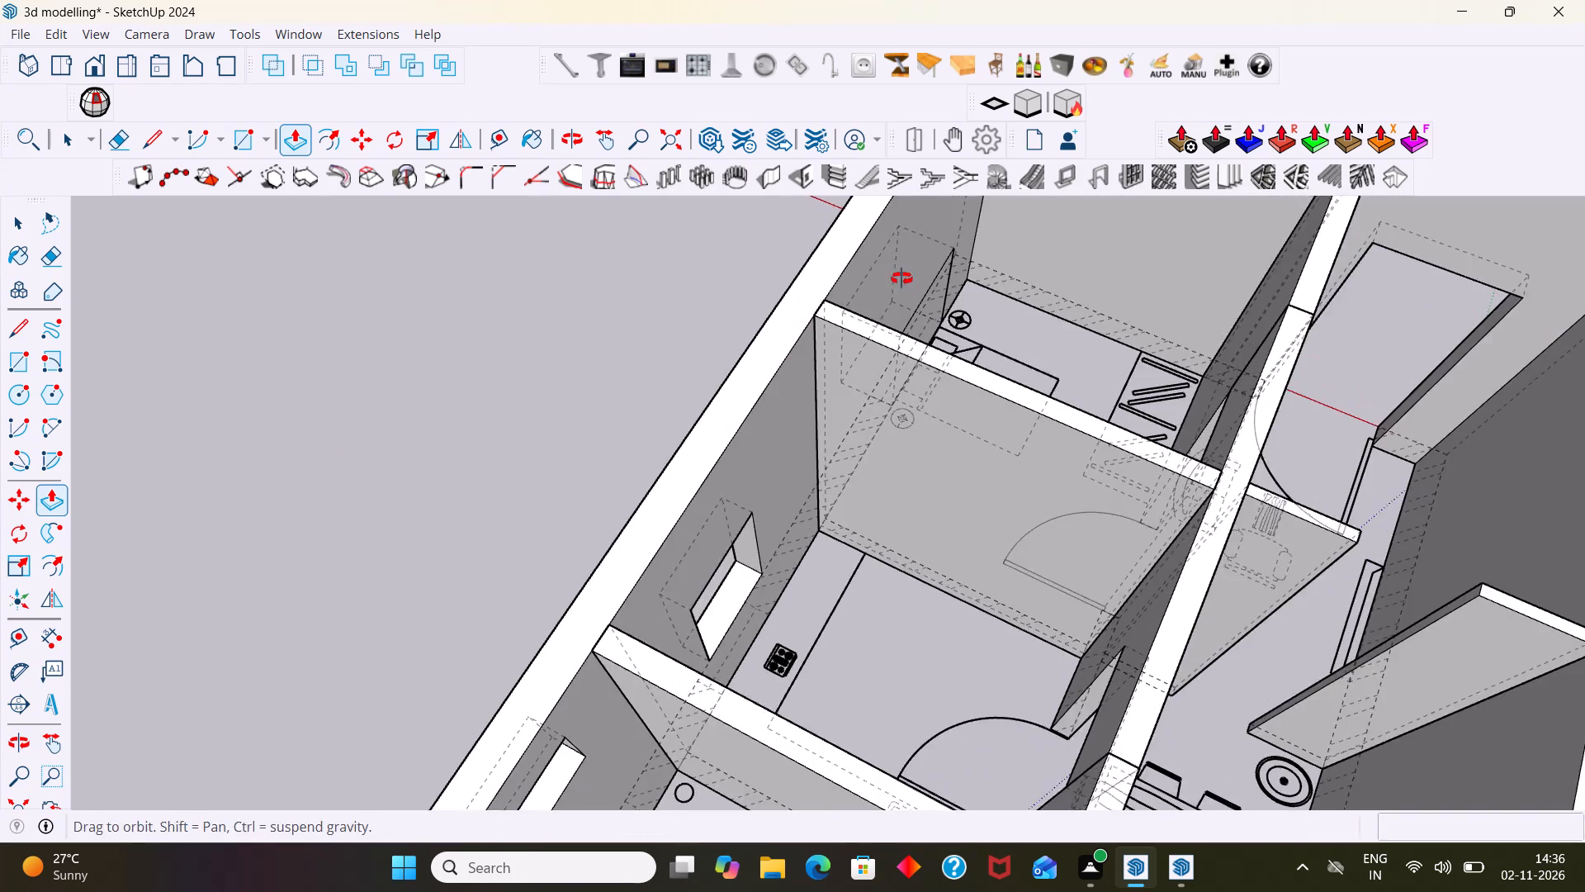
middle_drag(901, 278, 919, 289)
scroll(996, 339, up, 3)
double_click(896, 313)
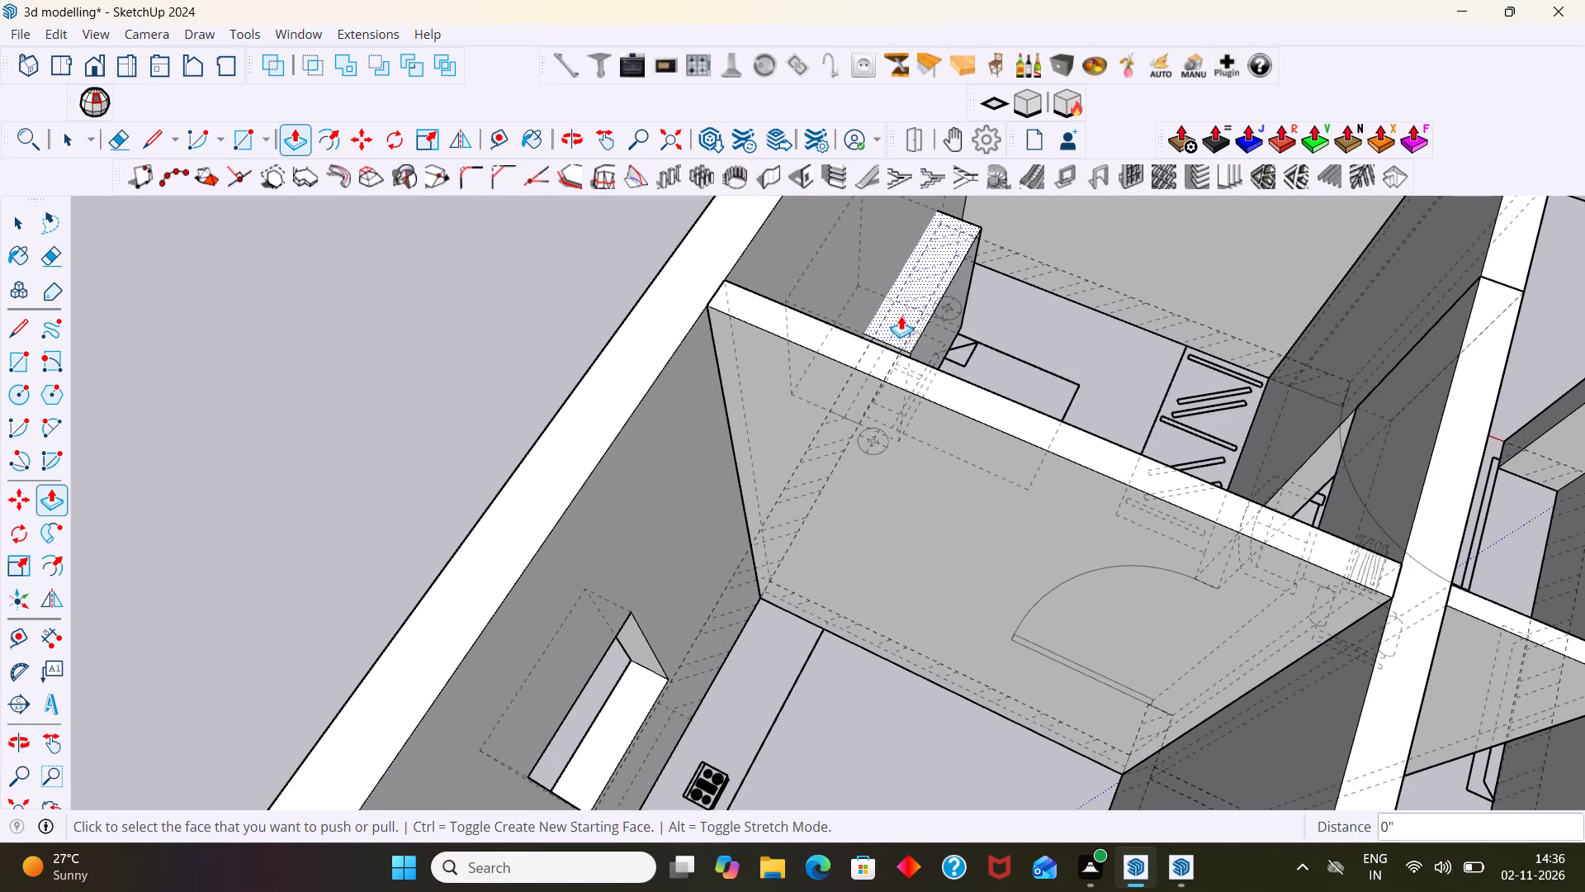
key(space)
Select the whole bedroom window block and make it a group.
scroll(1039, 373, down, 13)
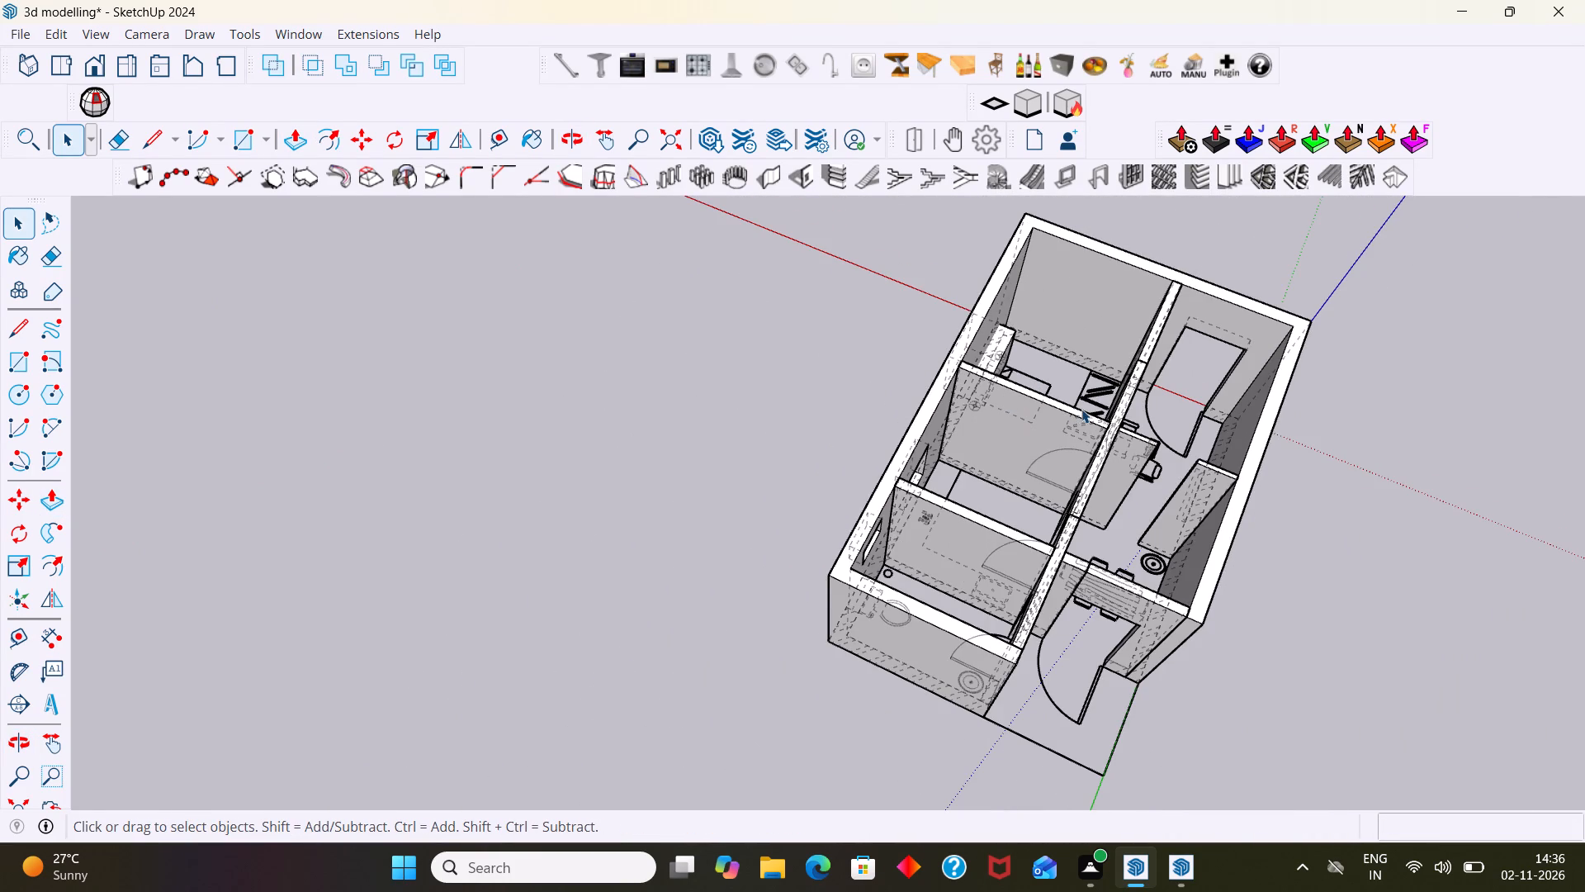
scroll(1198, 412, down, 7)
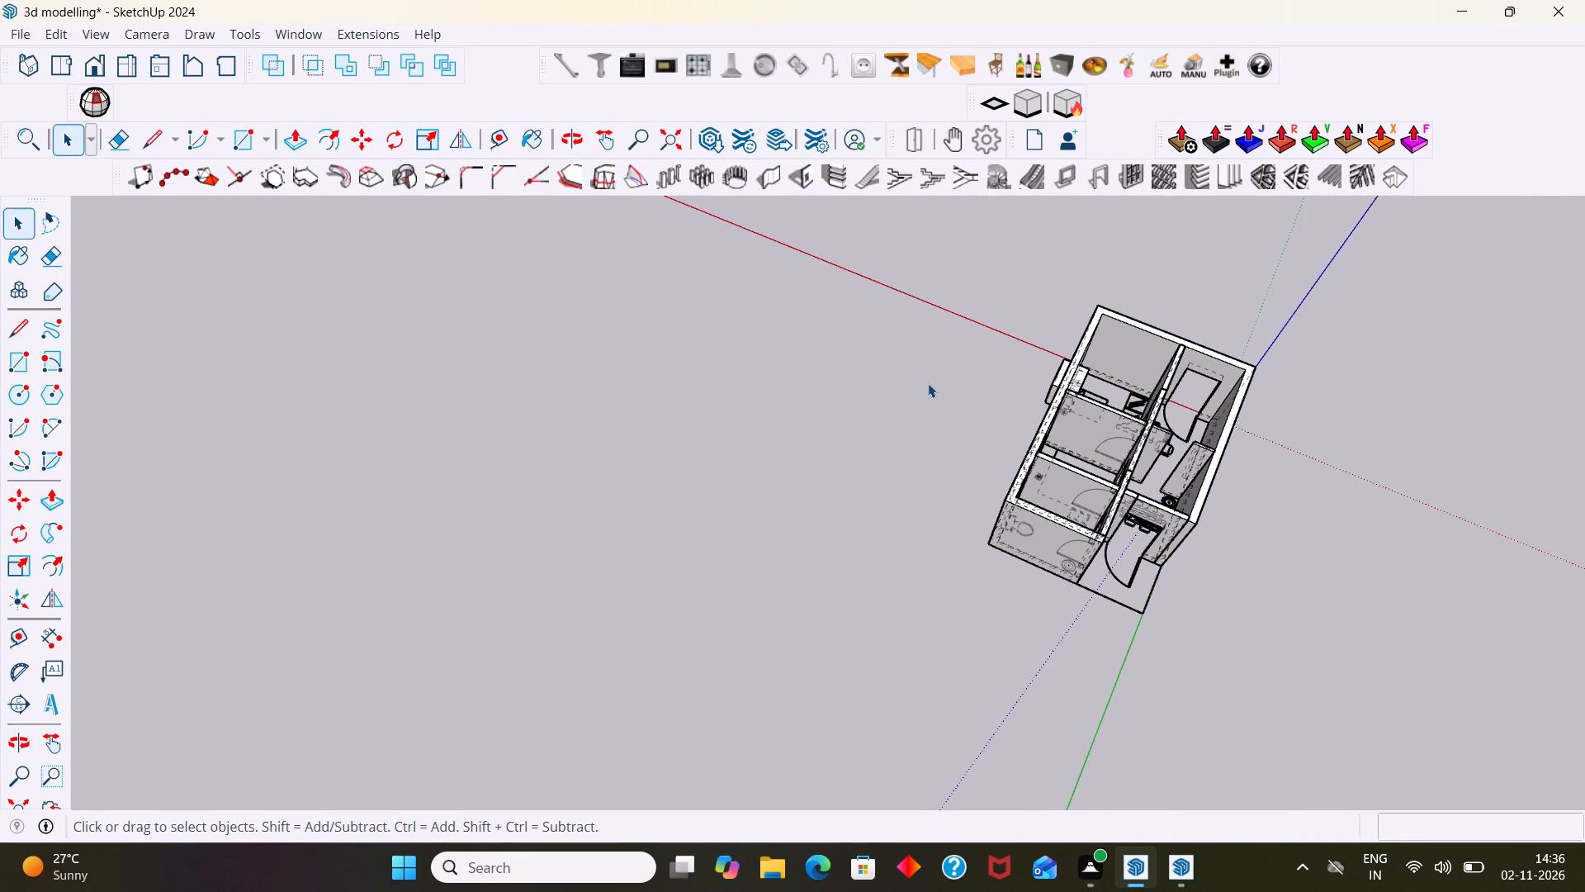
click(928, 383)
middle_drag(959, 374, 1497, 345)
scroll(999, 371, up, 4)
middle_drag(978, 377, 1010, 497)
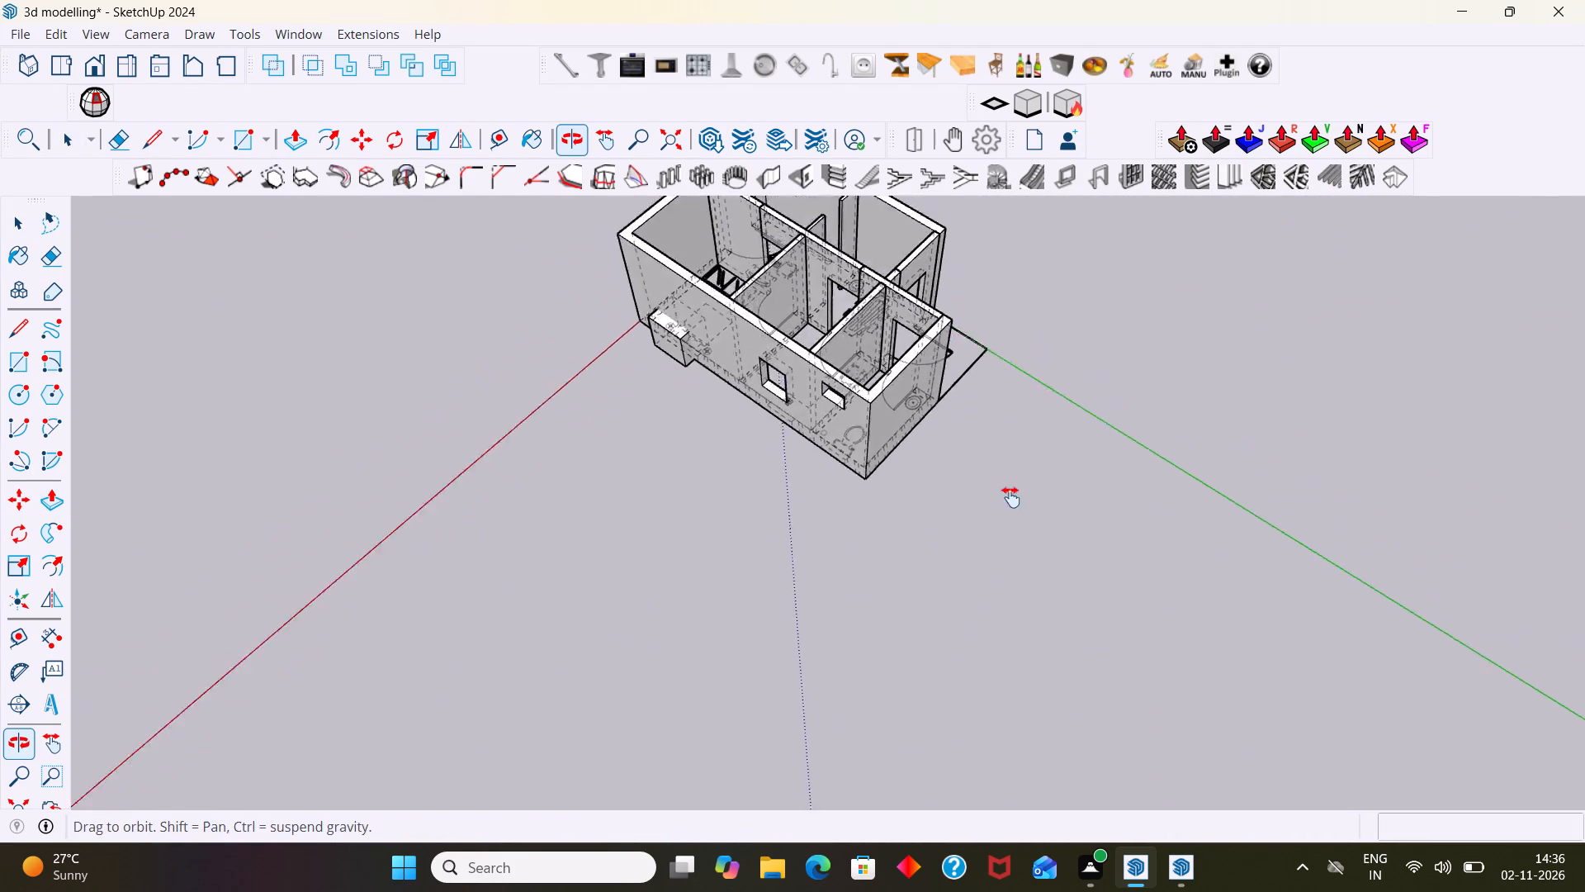
middle_drag(1010, 497, 1033, 545)
scroll(587, 520, up, 8)
scroll(759, 412, down, 1)
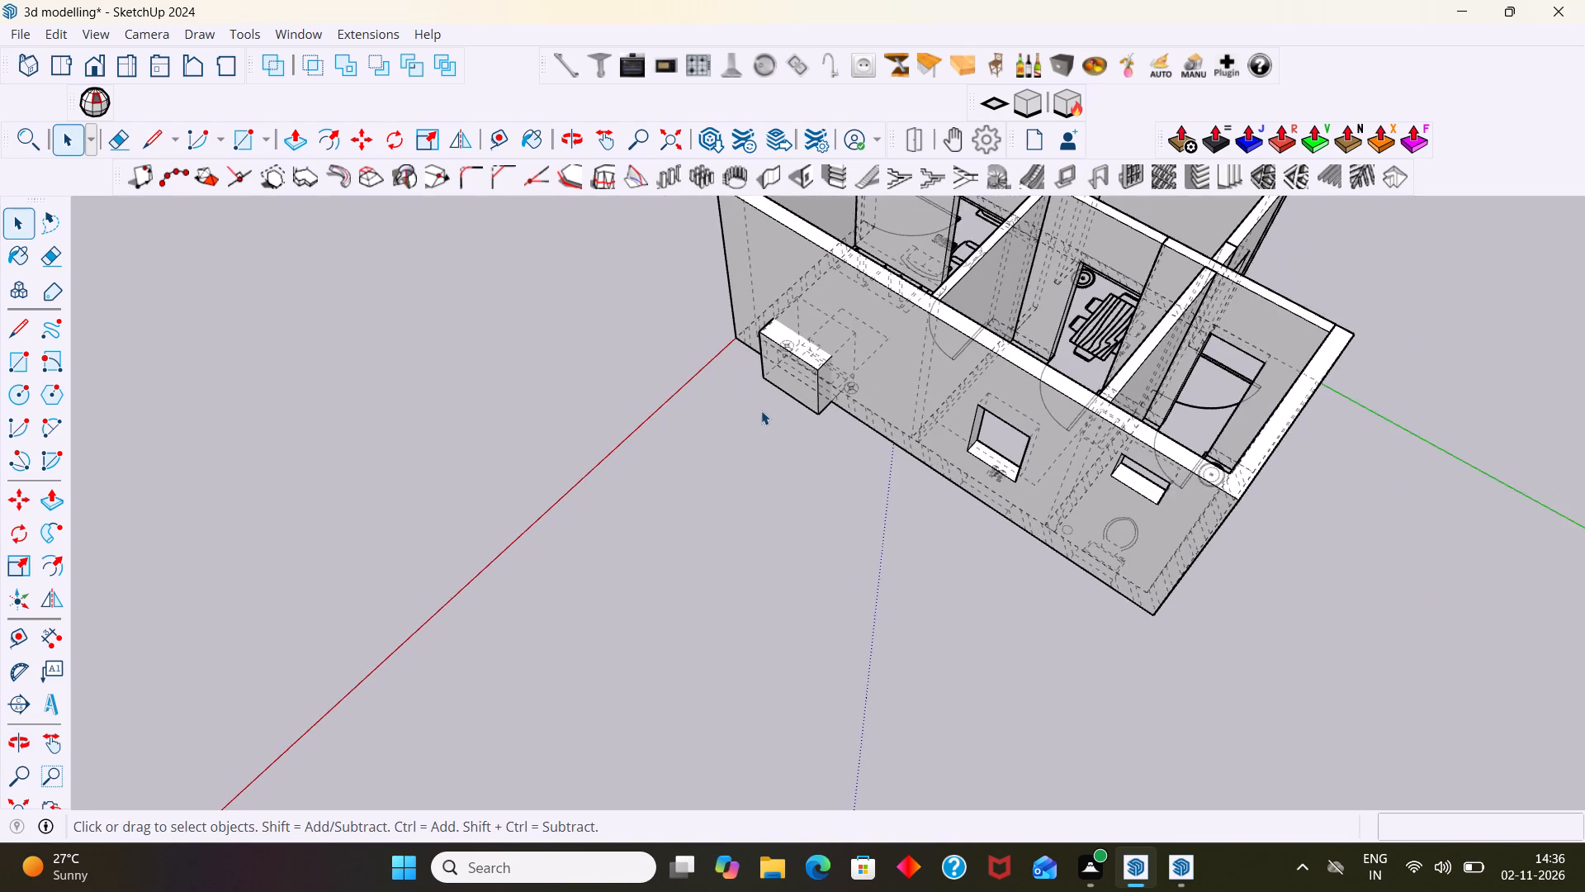
middle_drag(765, 410, 1034, 389)
scroll(688, 448, up, 5)
triple_click(690, 406)
scroll(700, 399, down, 6)
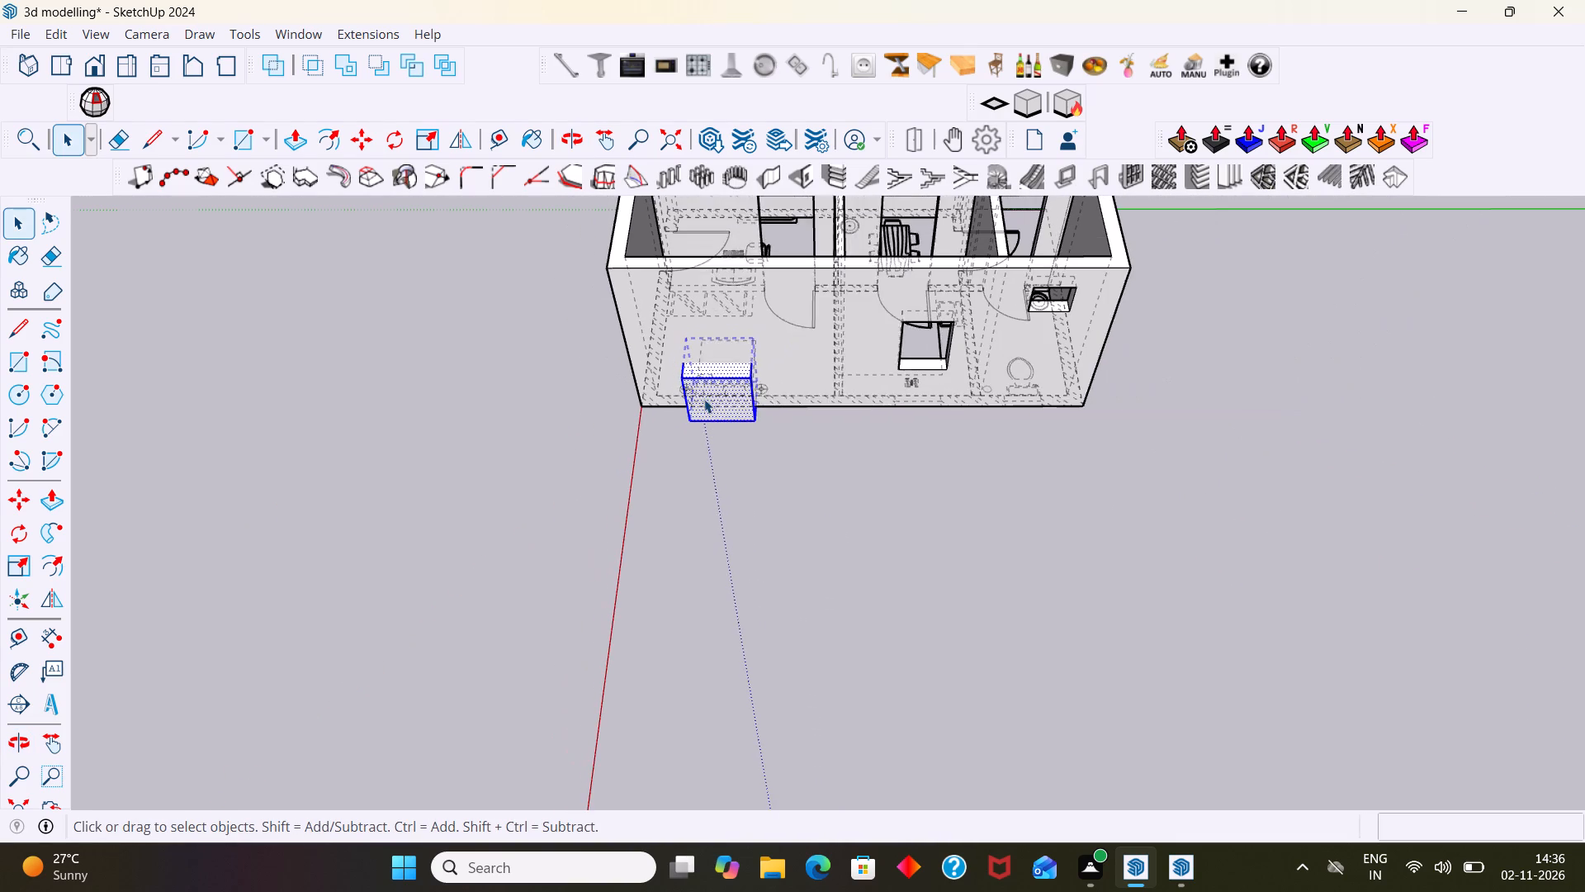
right_click(704, 399)
click(787, 196)
Move the bedroom window block 3' straight up along the blue axis to sill height.
scroll(744, 421, down, 3)
middle_drag(749, 468, 804, 545)
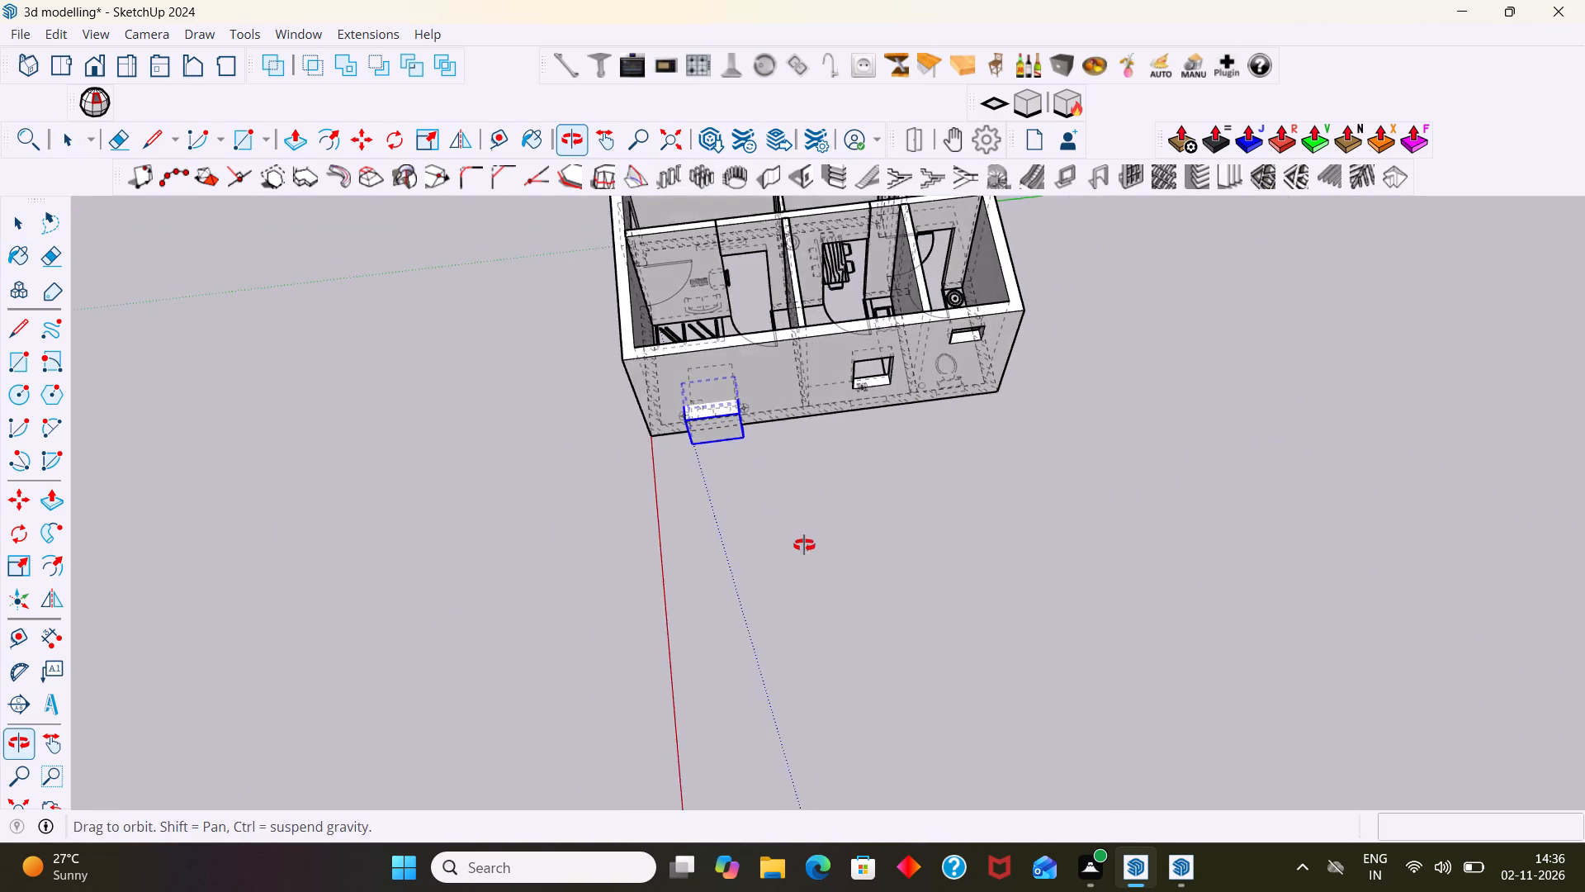
middle_drag(804, 545, 807, 540)
scroll(700, 479, up, 7)
key(m)
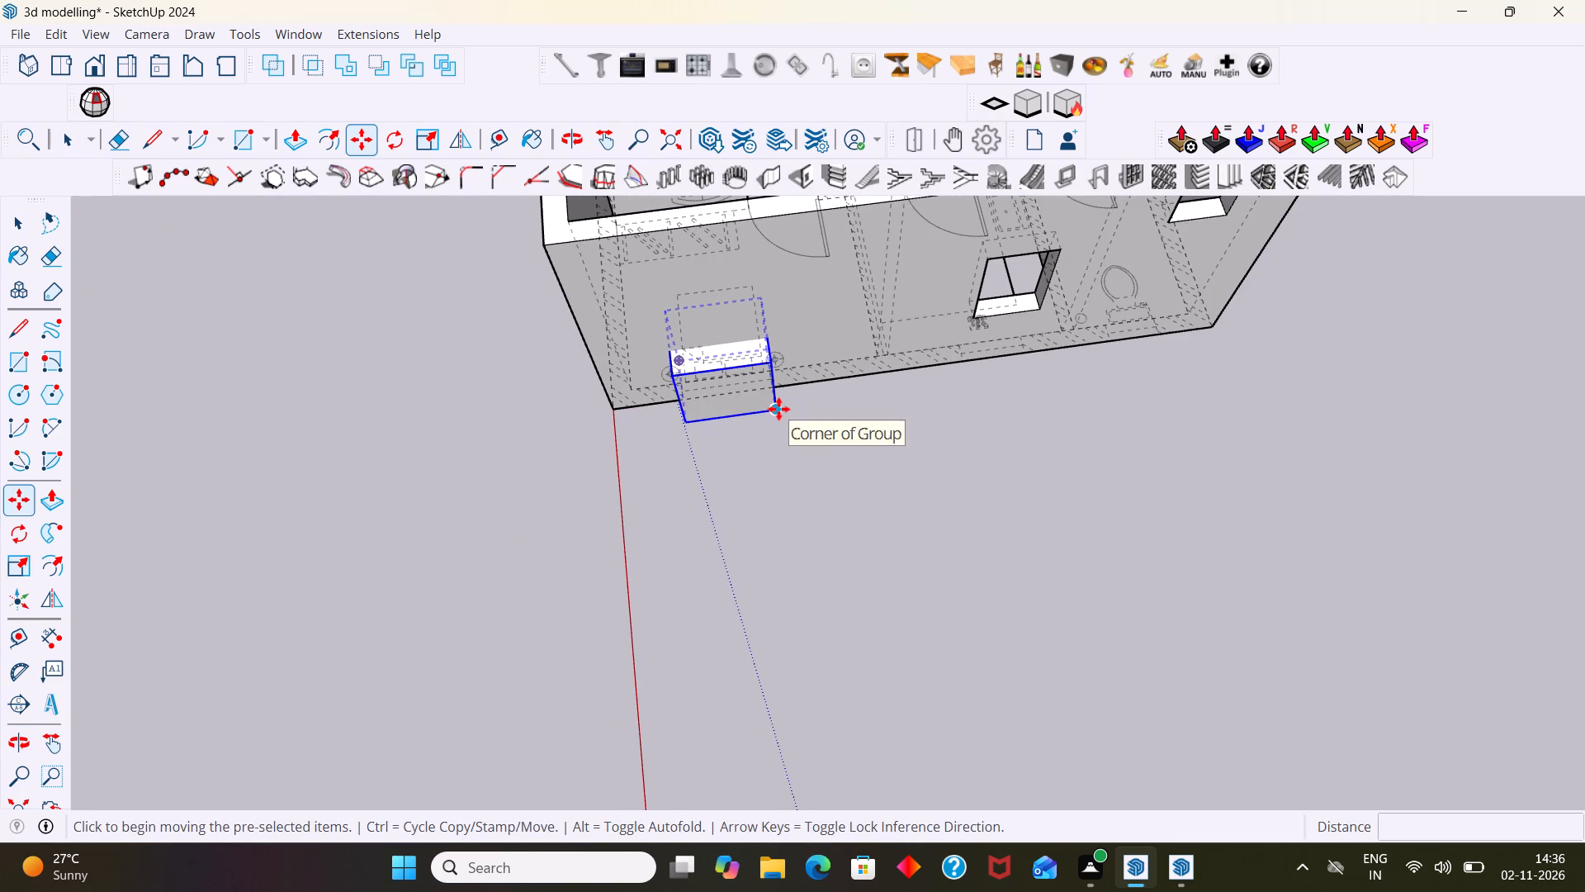
click(778, 409)
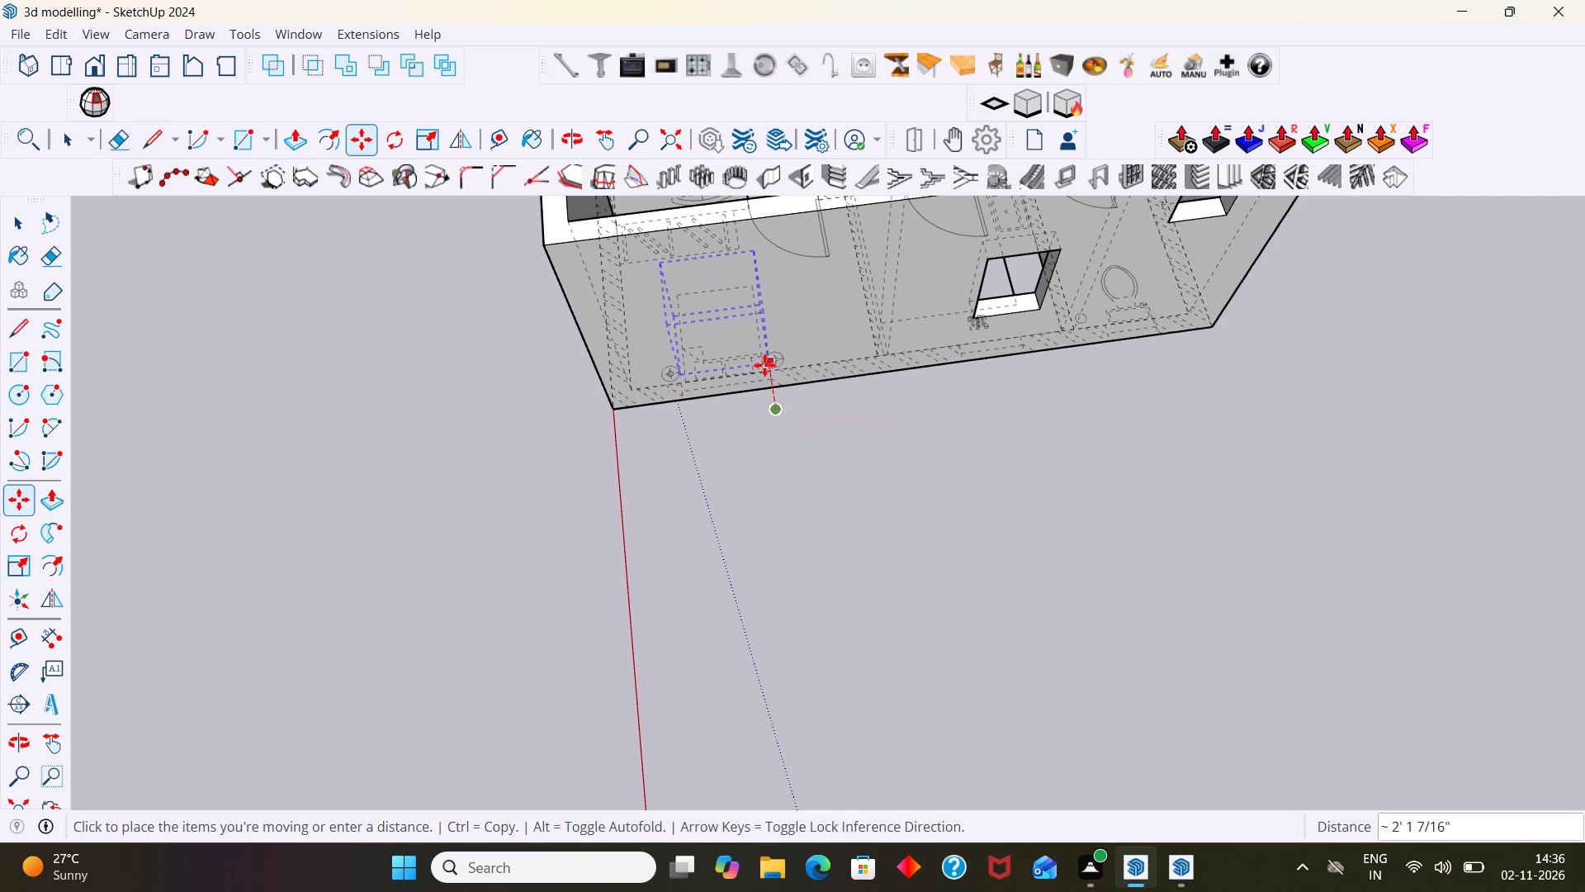
key(Up)
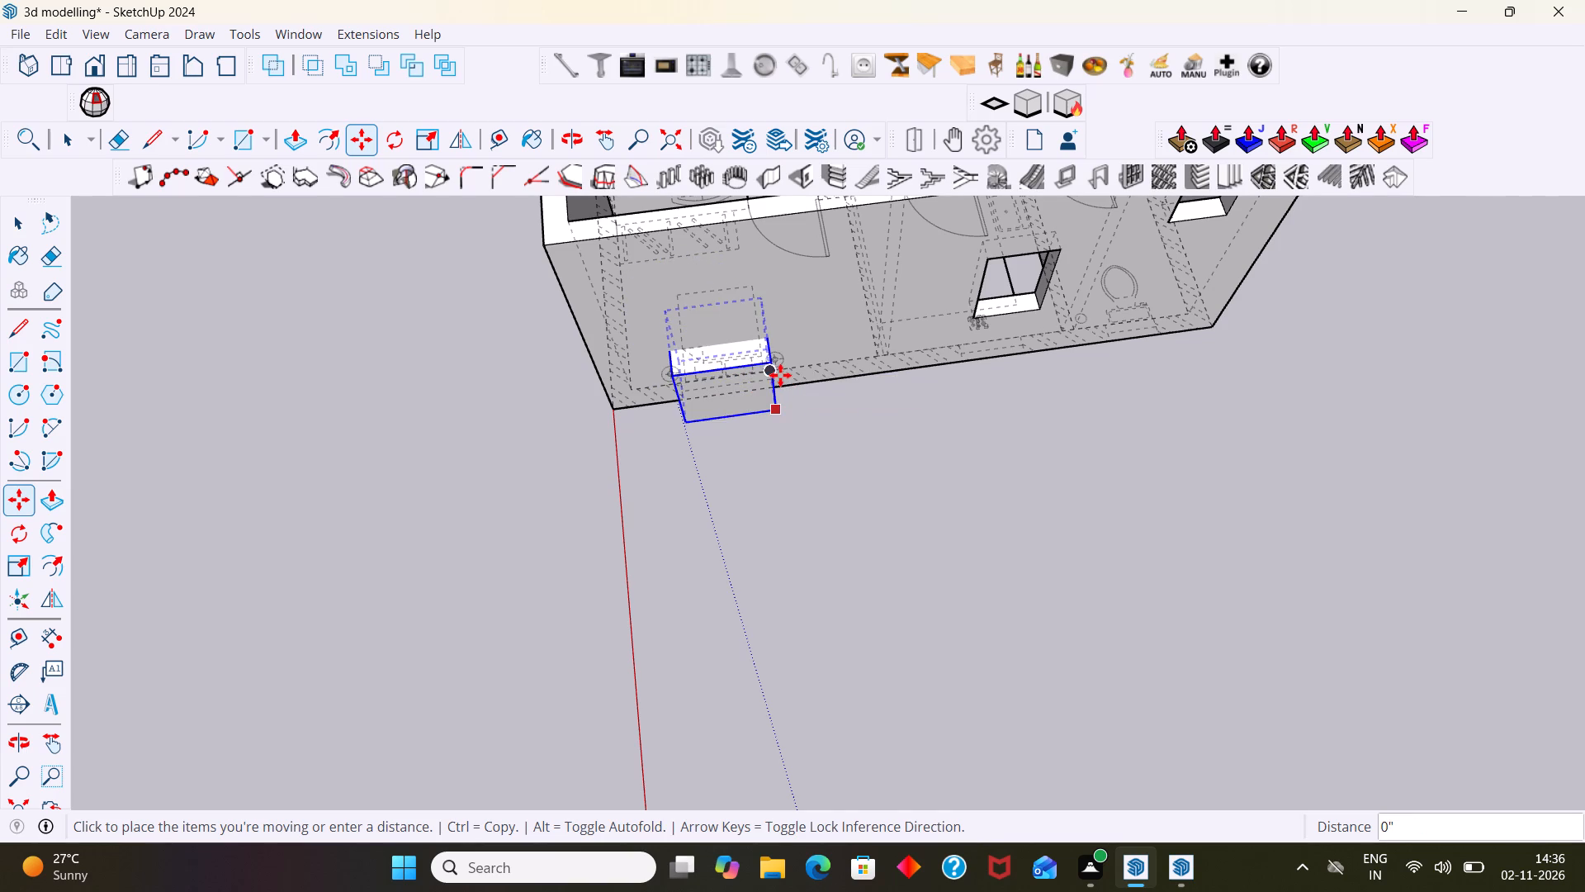
text(3')
key(Return)
key(space)
click(866, 501)
Subtract the bedroom window block from the wall group to cut the bedroom window opening.
scroll(783, 455, down, 5)
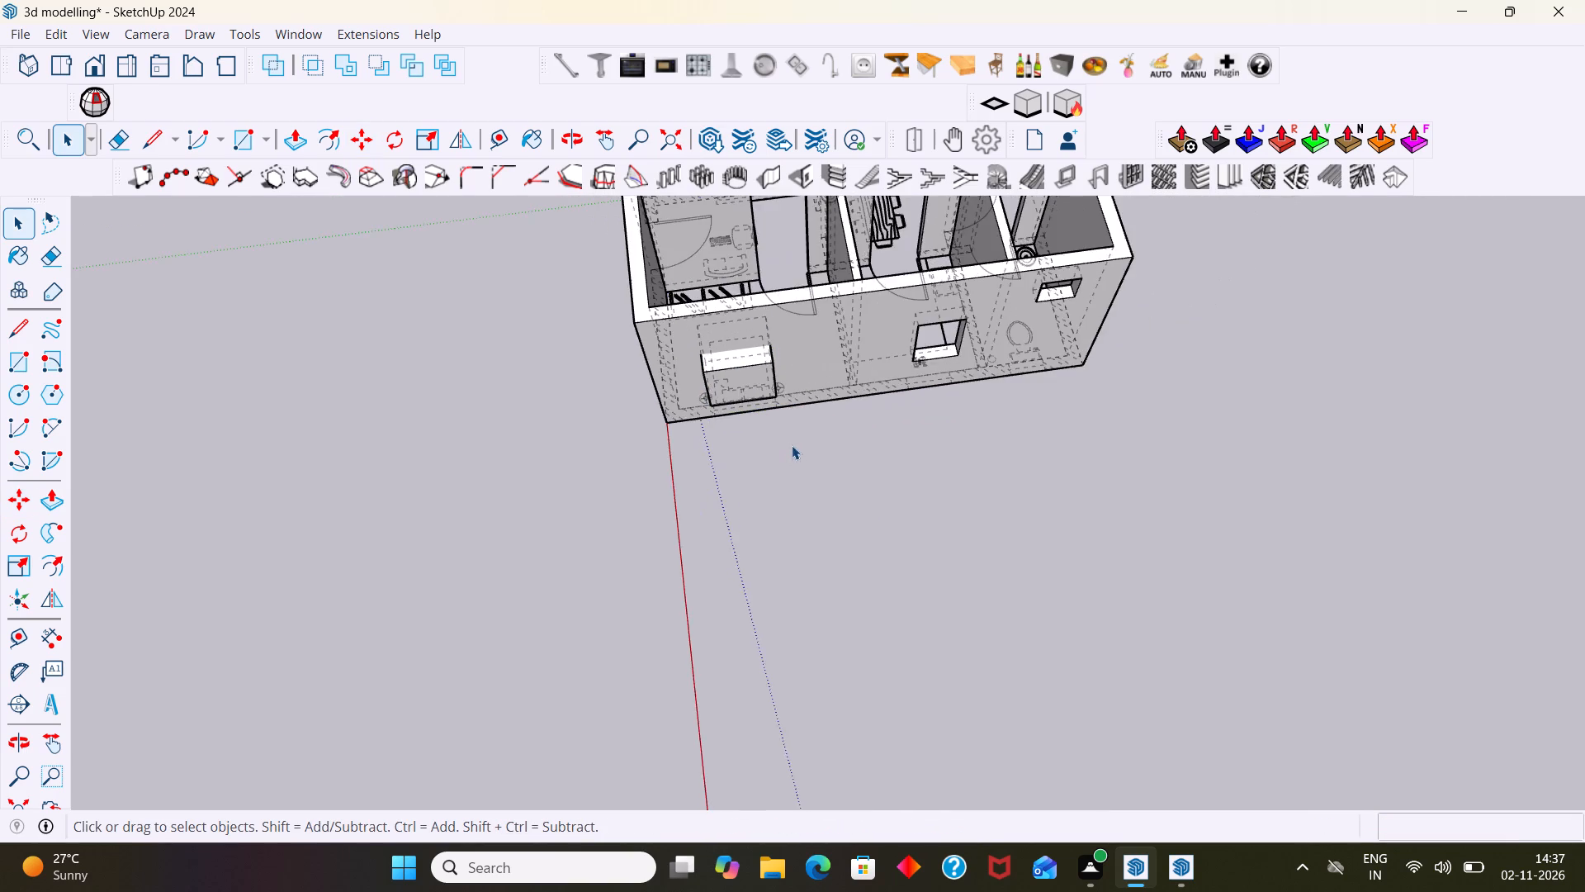
middle_drag(792, 445, 875, 412)
scroll(749, 438, up, 8)
middle_drag(739, 441, 764, 397)
scroll(717, 397, up, 3)
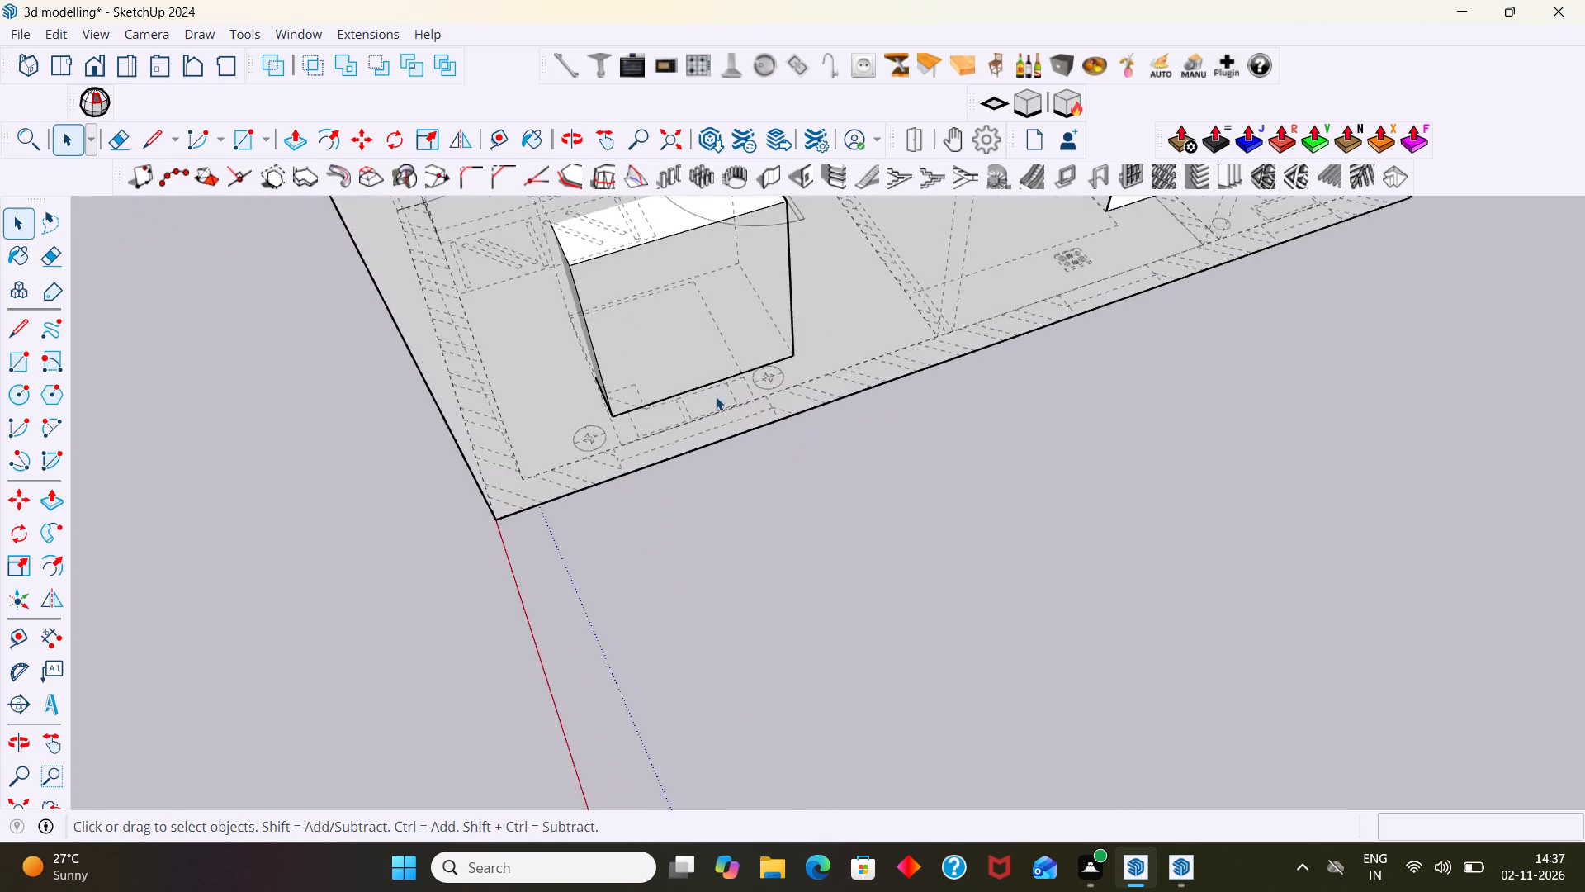
scroll(716, 396, down, 13)
key(k)
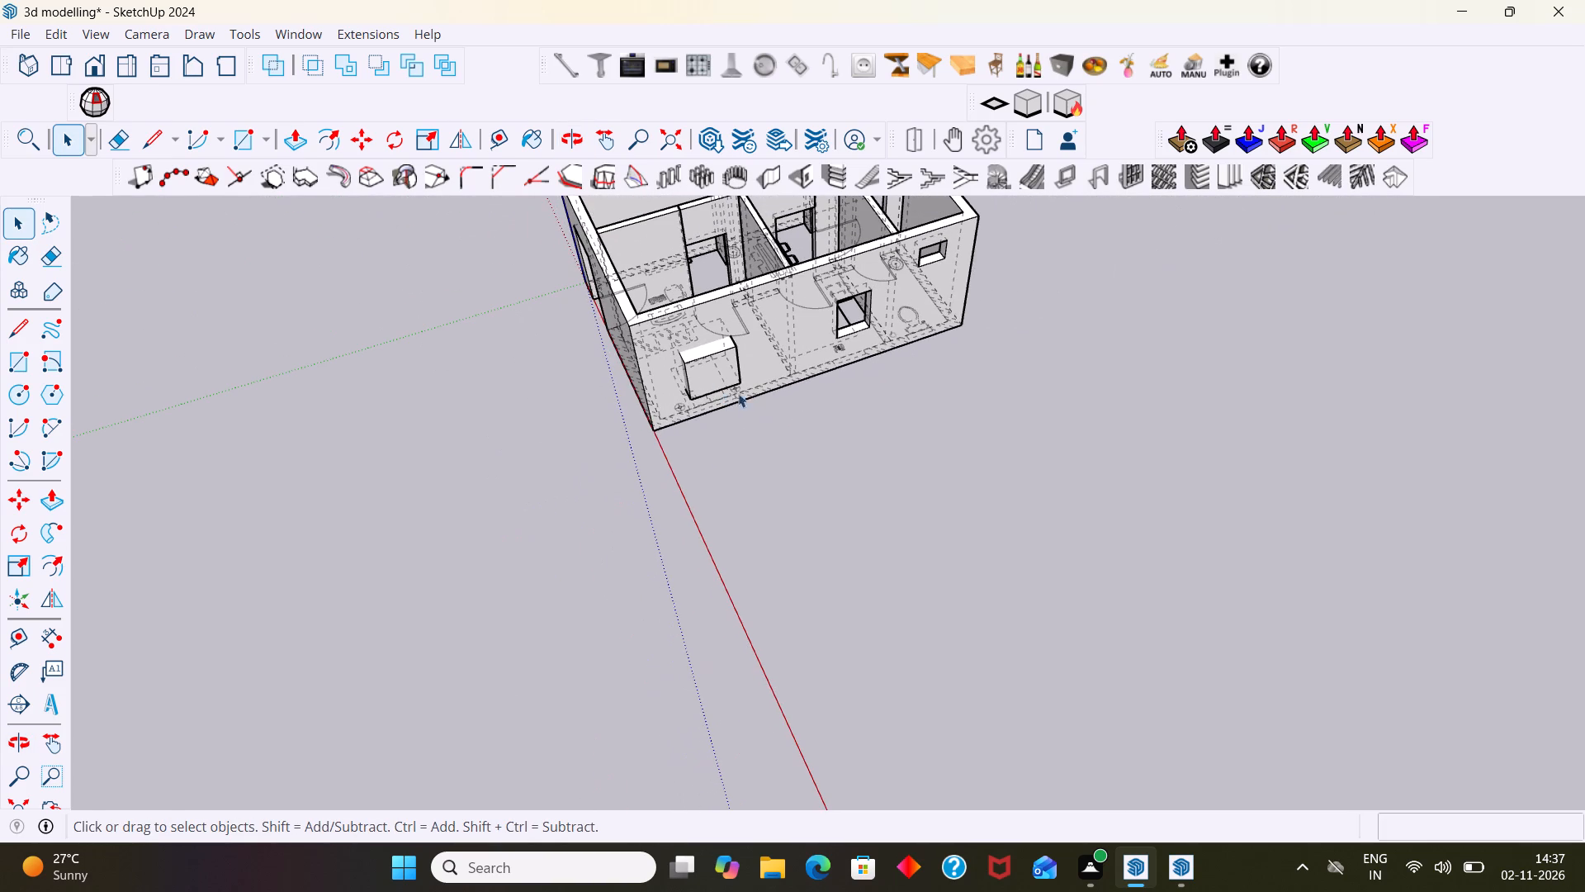
click(384, 62)
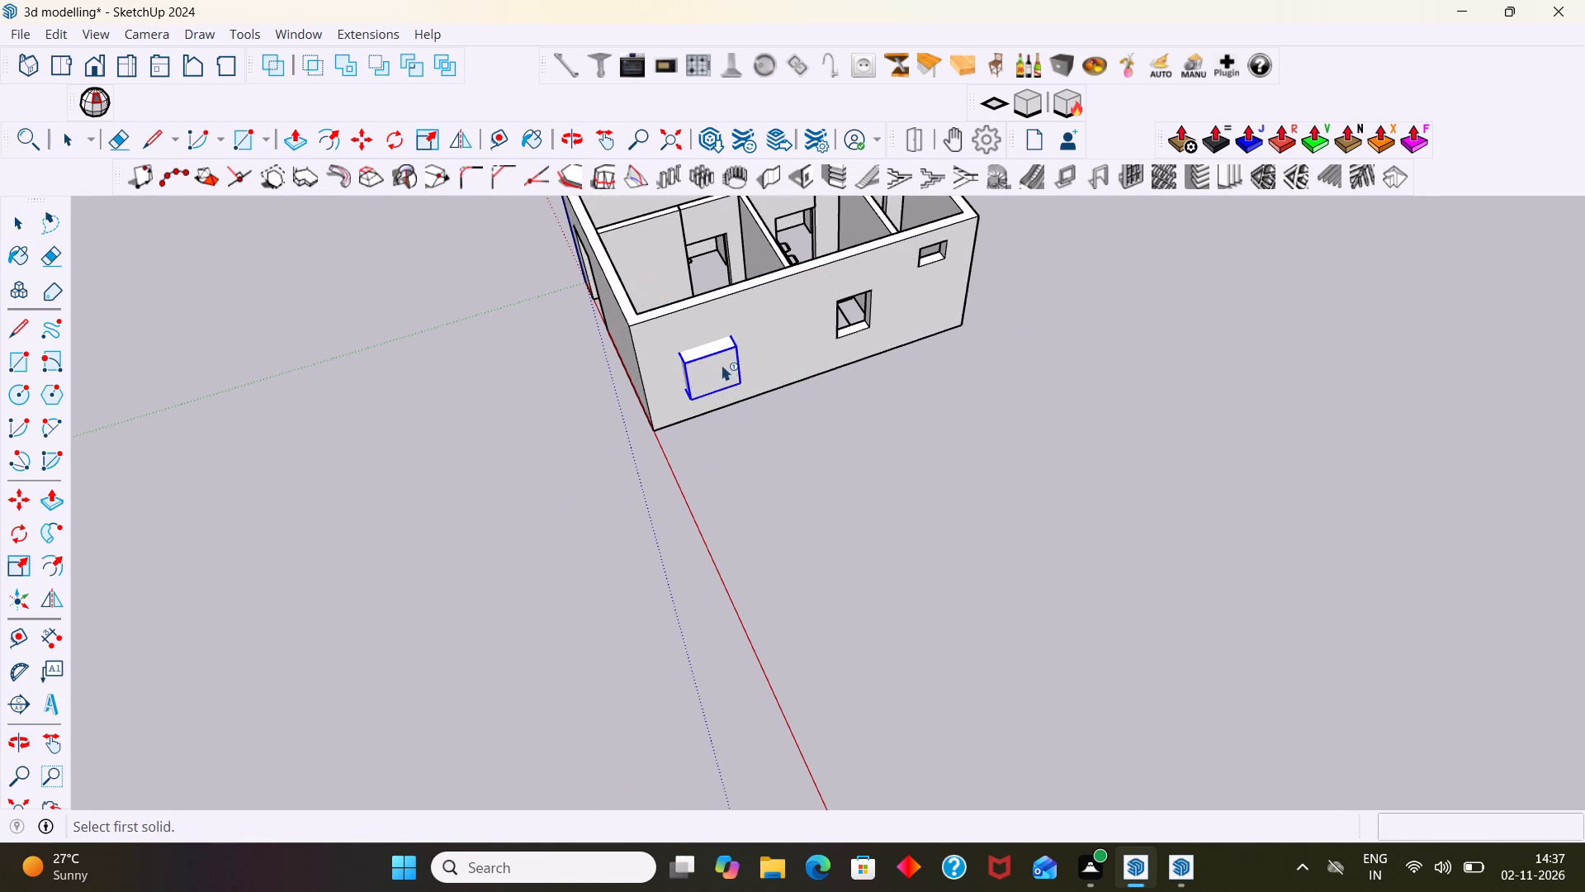
click(723, 364)
click(709, 331)
scroll(709, 330, down, 3)
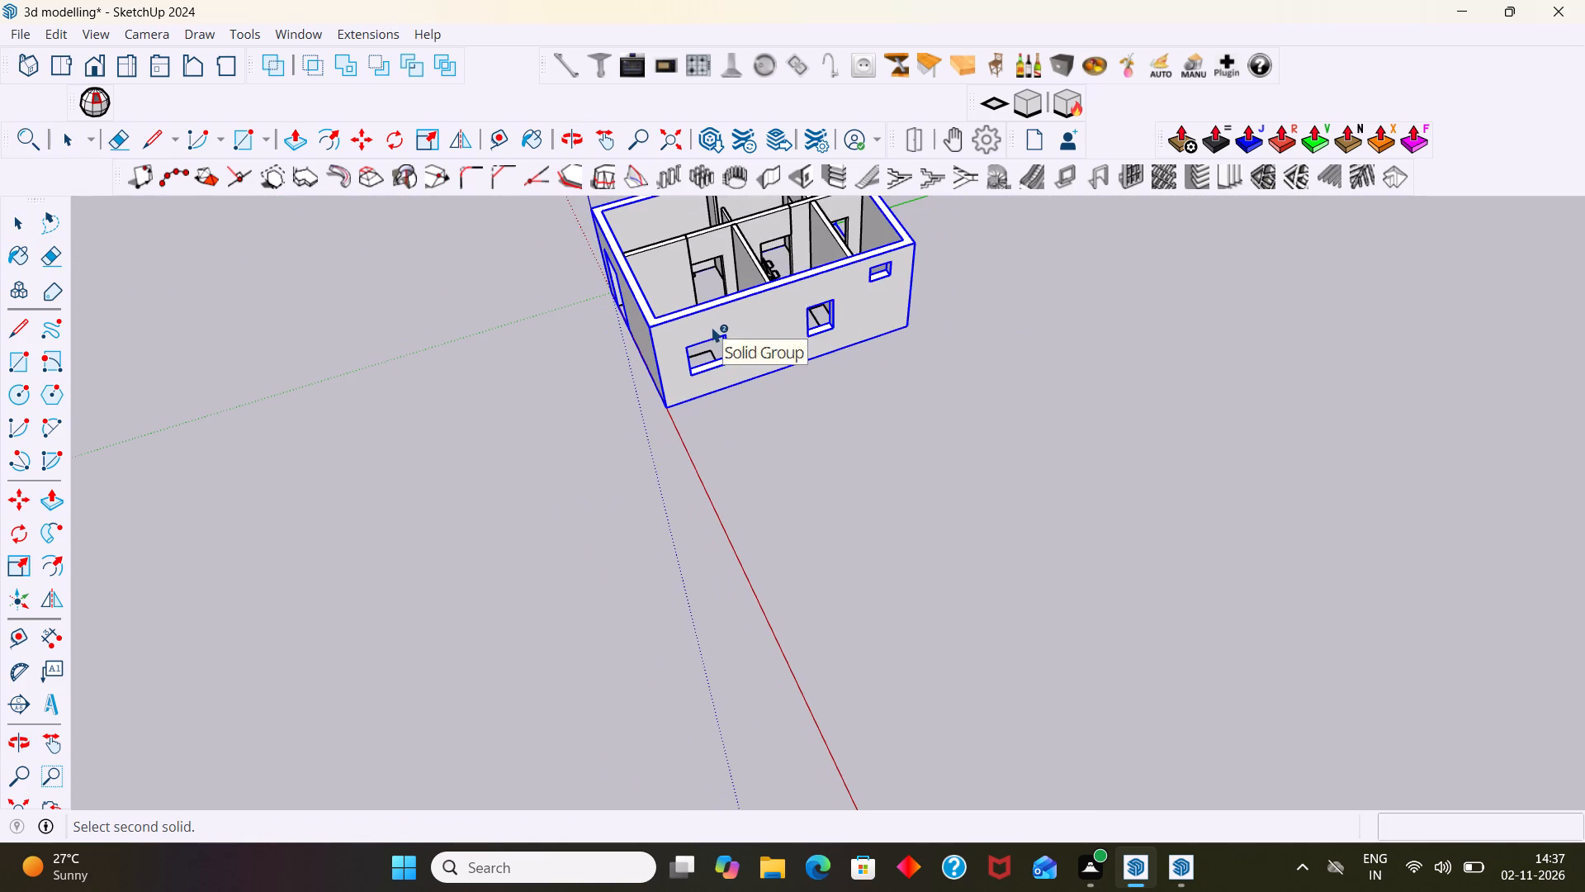
key(space)
click(889, 453)
Examine the house model from several sides, checking the window openings and the front wall with the entrance door.
middle_drag(737, 437, 1024, 402)
scroll(736, 440, up, 6)
middle_drag(667, 464, 881, 428)
scroll(582, 525, up, 1)
scroll(581, 525, down, 9)
middle_drag(580, 528, 723, 744)
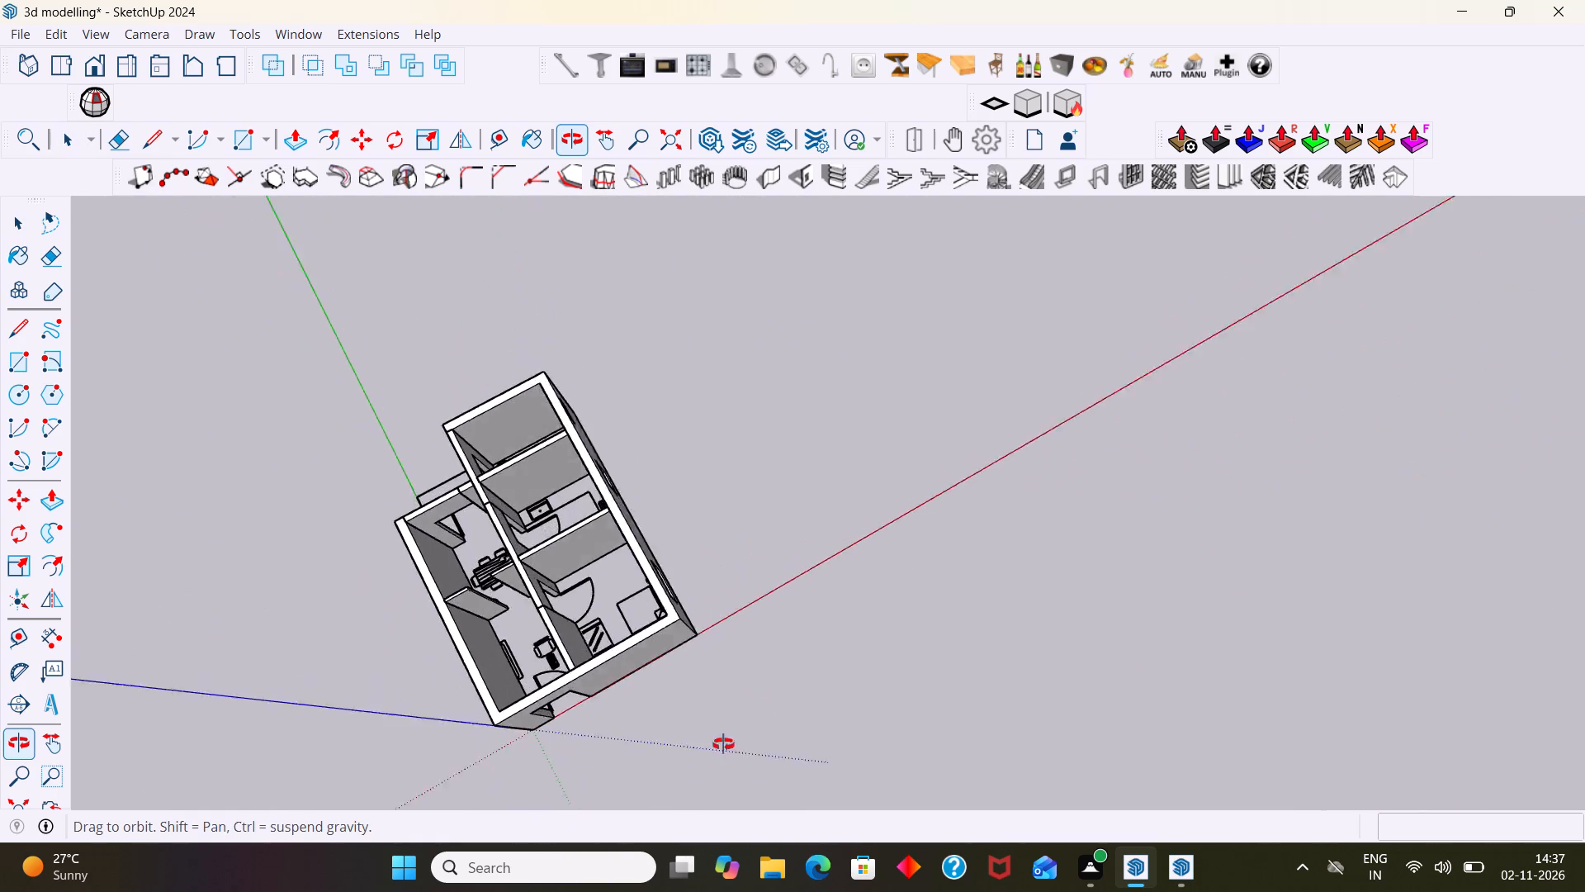
middle_drag(723, 744, 524, 478)
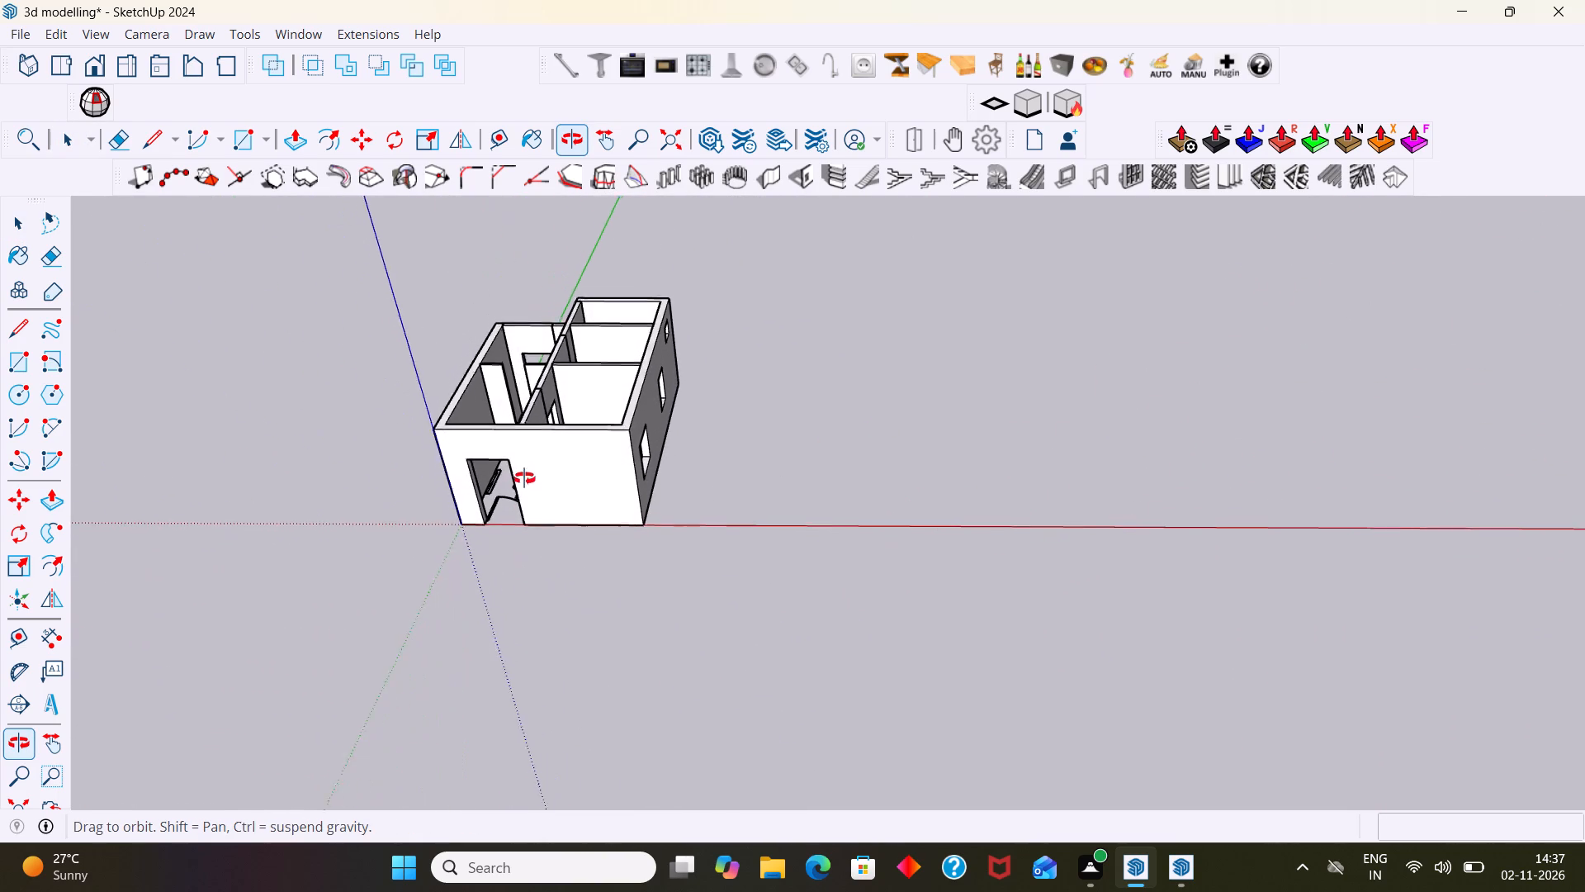
middle_drag(524, 478, 526, 475)
scroll(565, 548, up, 2)
shift+middle_drag(569, 548, 731, 478)
middle_drag(731, 478, 849, 469)
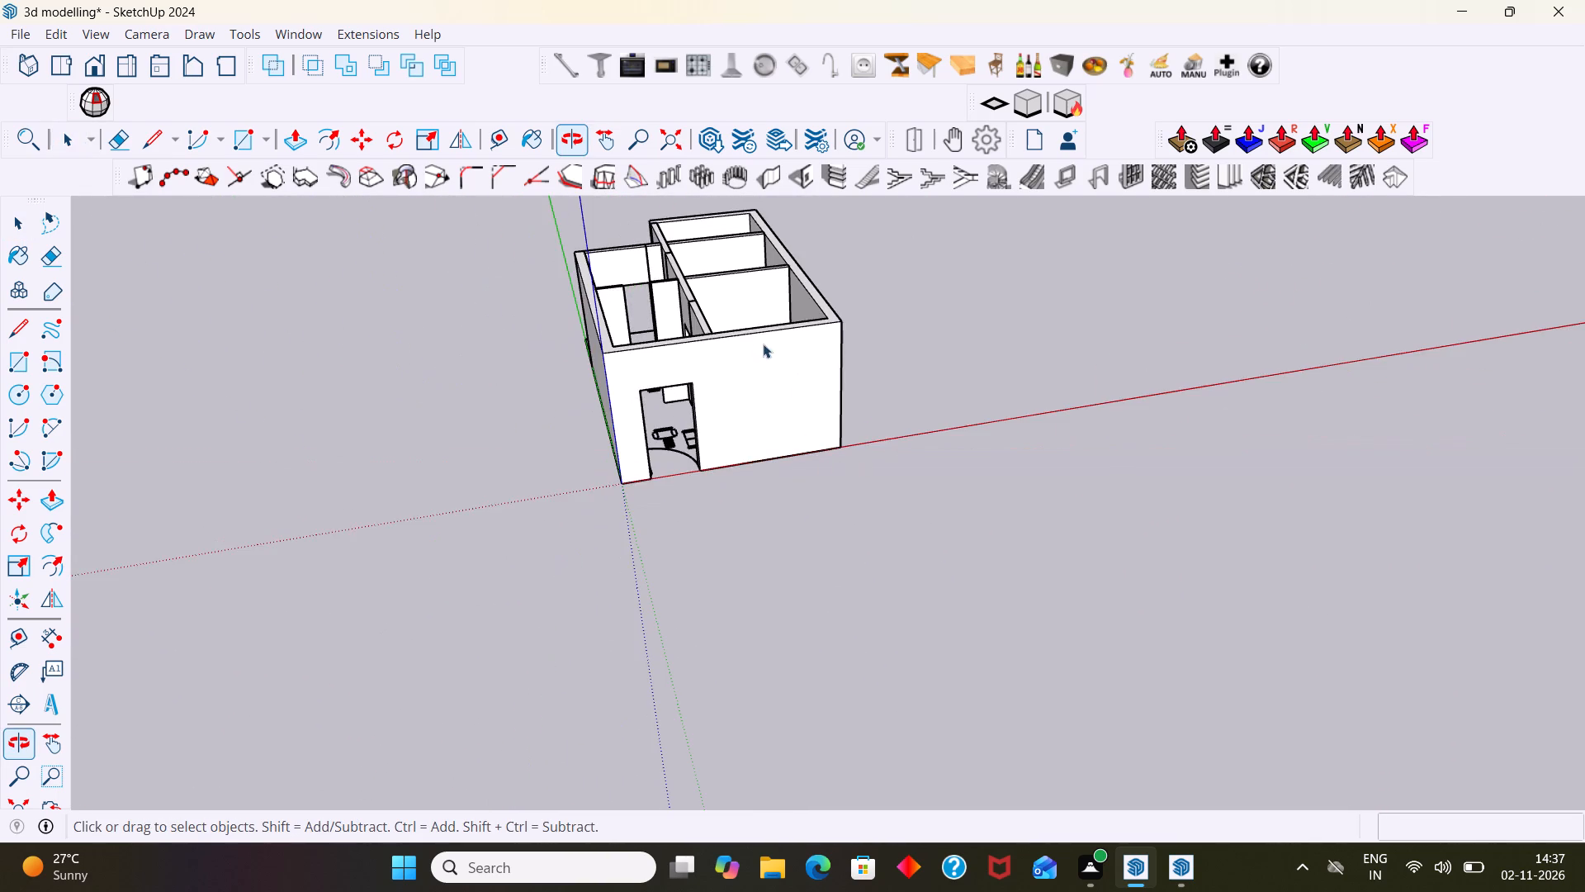
scroll(761, 339, up, 5)
middle_drag(725, 412, 775, 412)
scroll(771, 418, up, 2)
middle_drag(769, 453, 764, 552)
scroll(742, 491, down, 5)
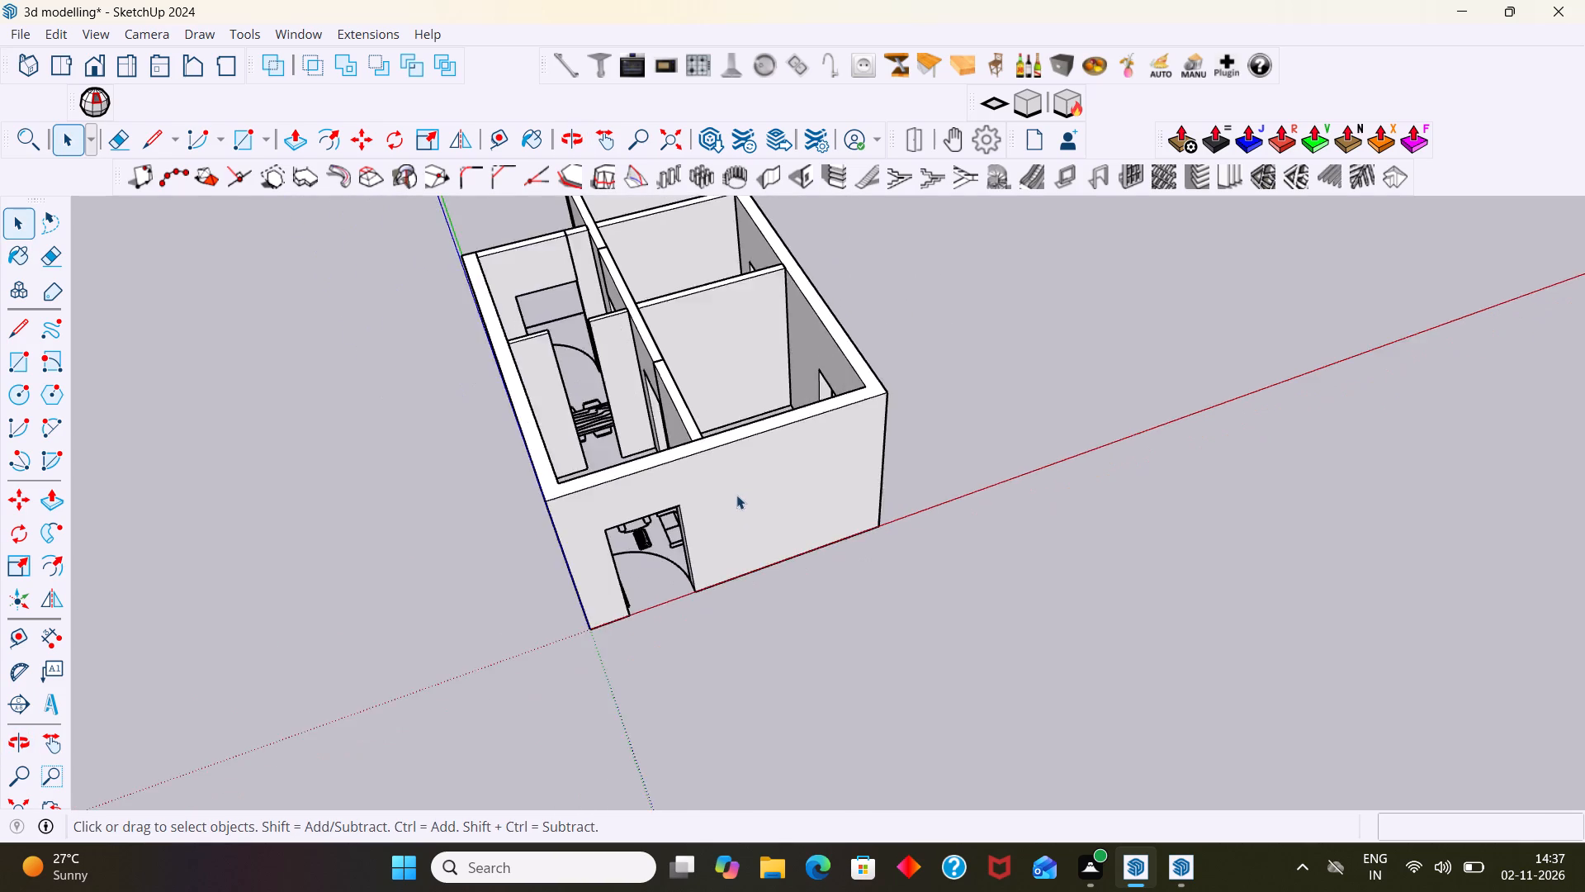
scroll(736, 495, down, 6)
middle_drag(744, 495, 559, 443)
scroll(561, 440, up, 2)
middle_drag(594, 445, 540, 395)
scroll(541, 399, up, 2)
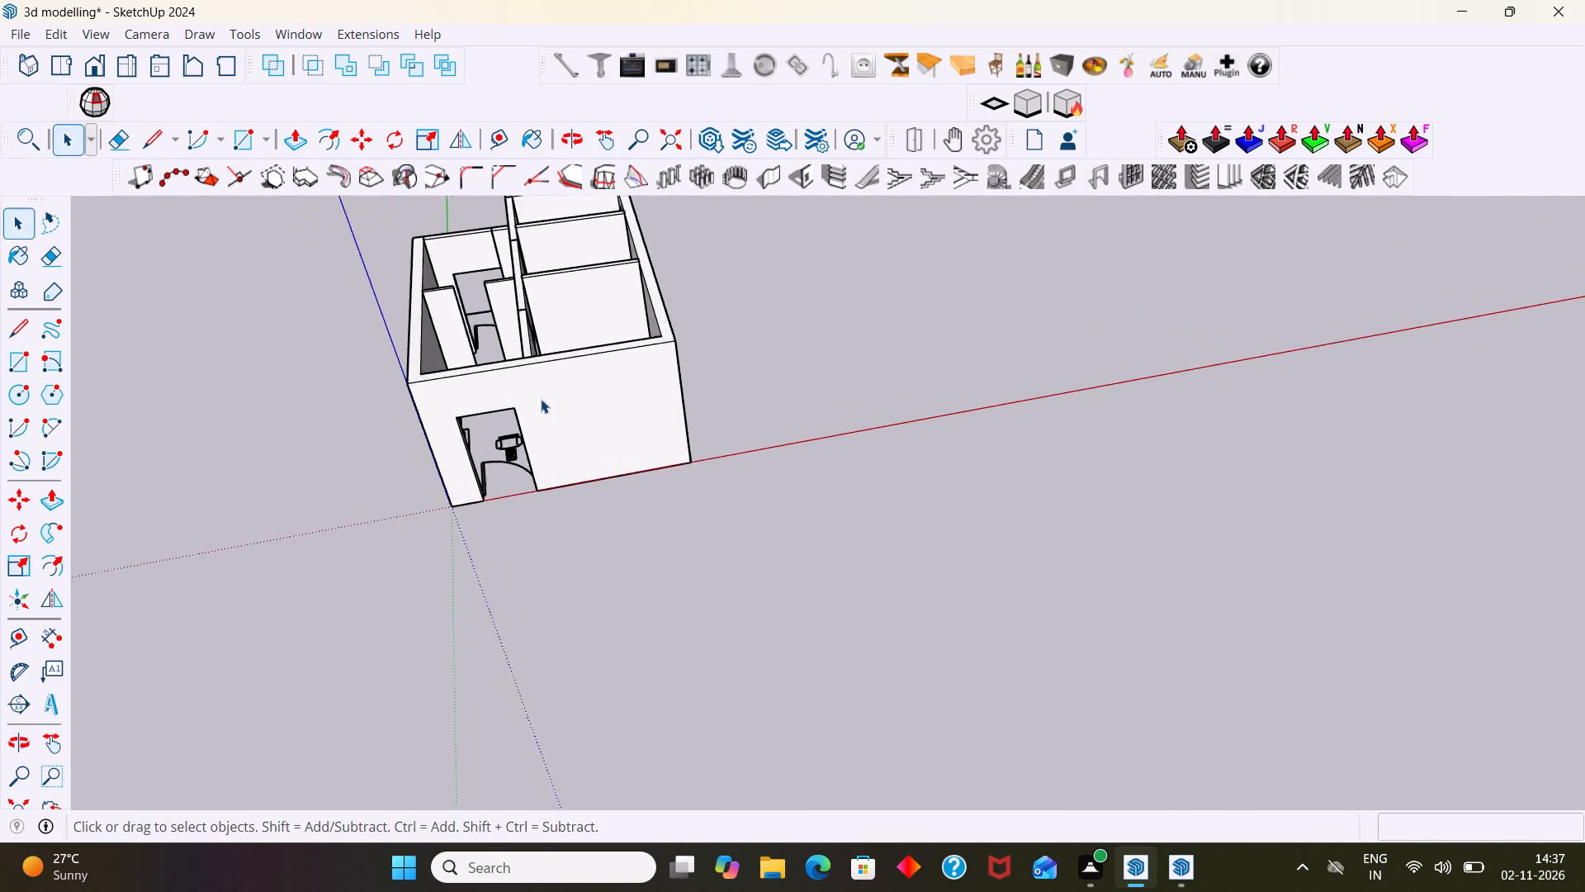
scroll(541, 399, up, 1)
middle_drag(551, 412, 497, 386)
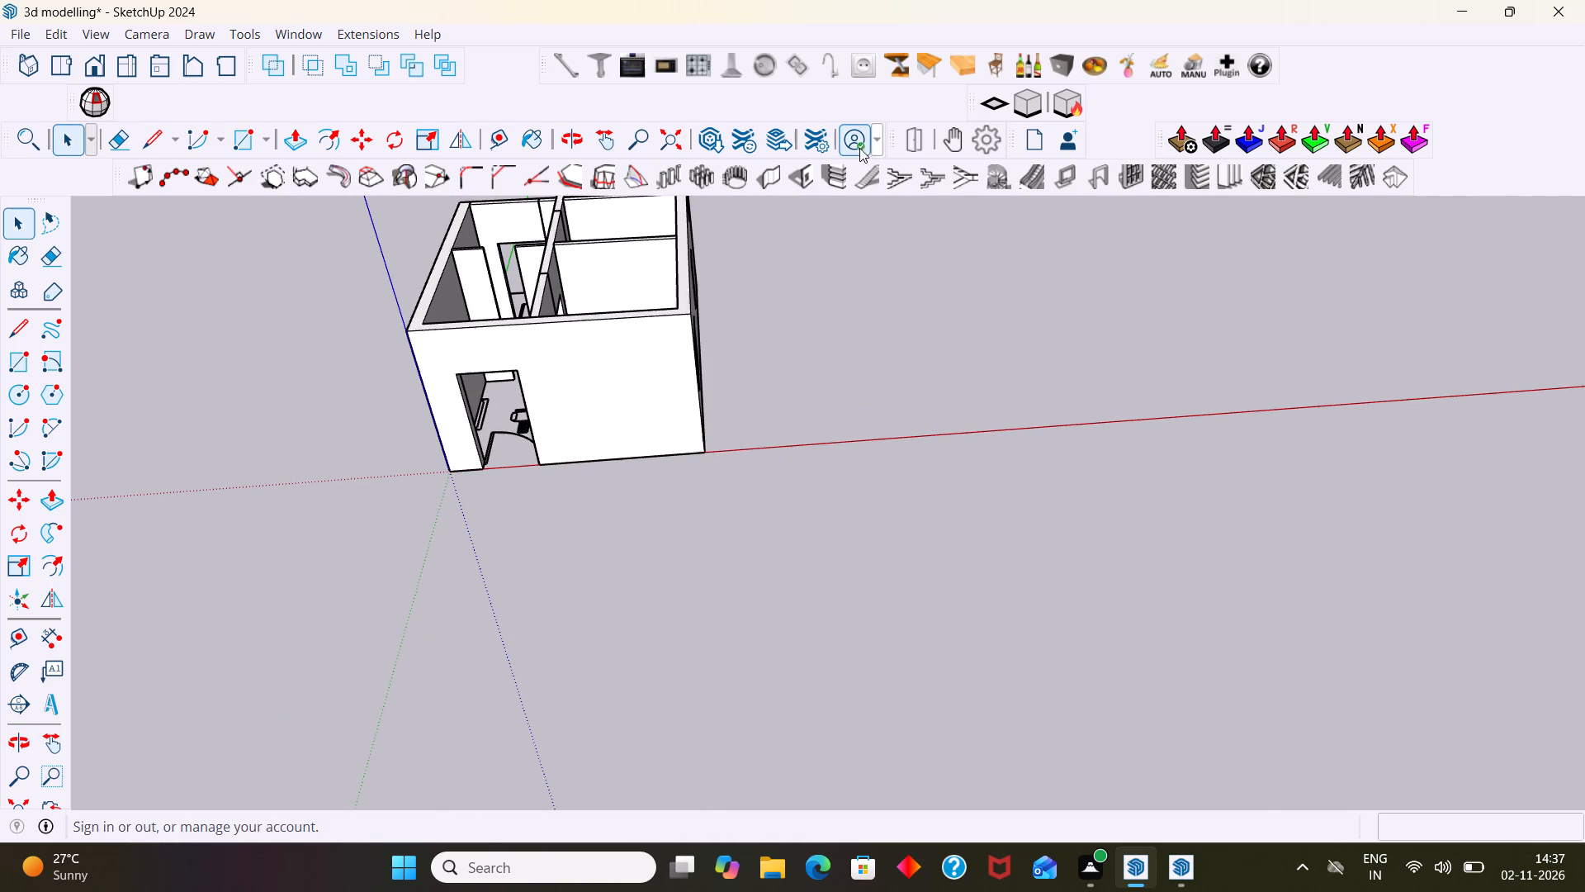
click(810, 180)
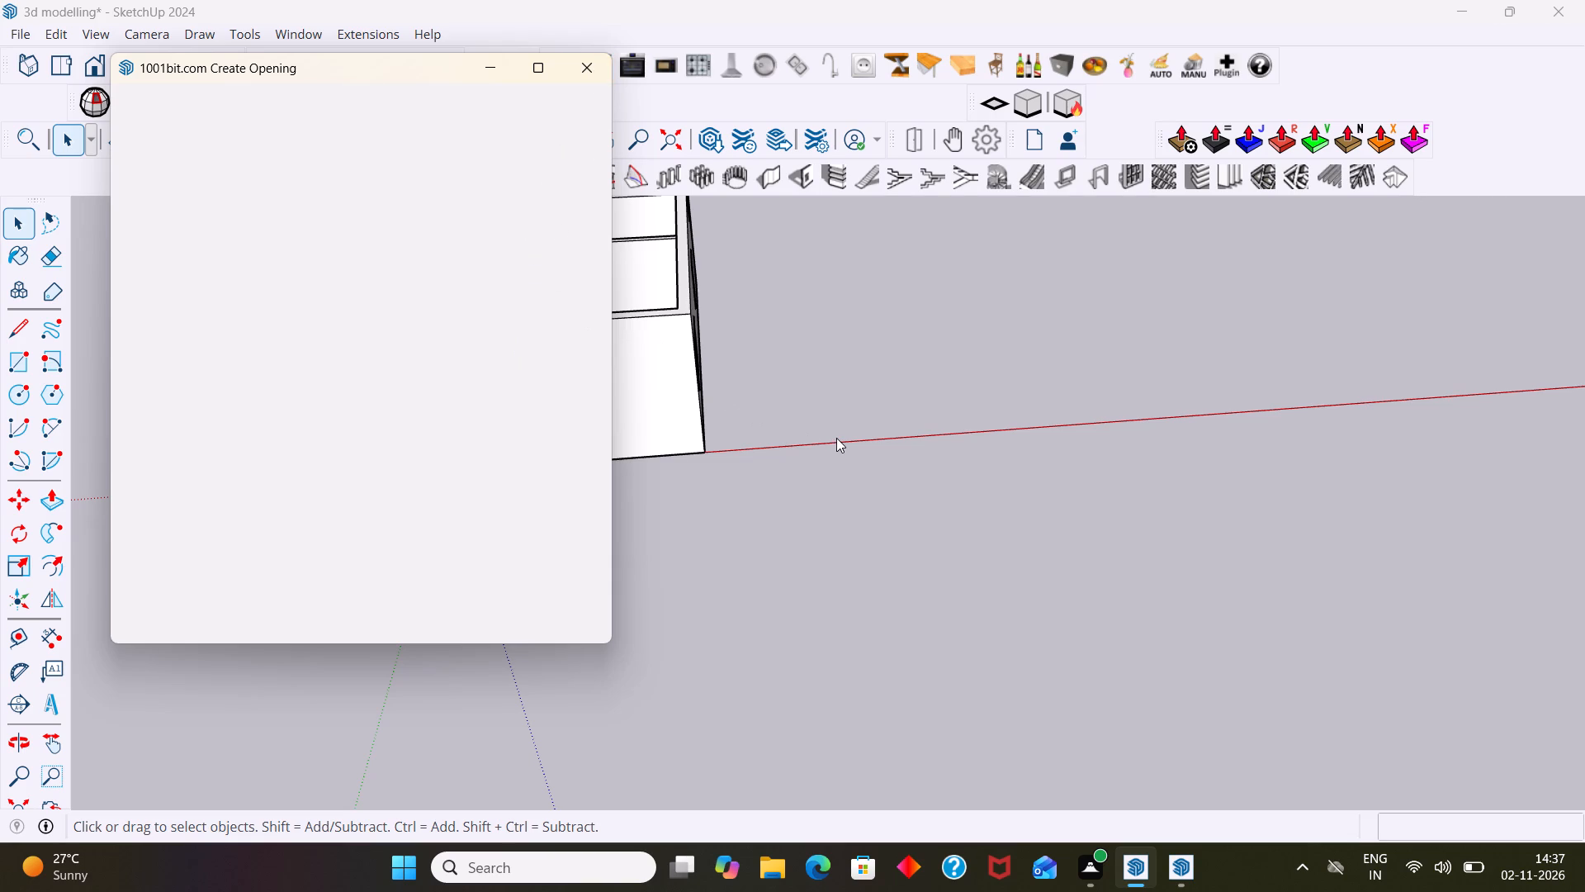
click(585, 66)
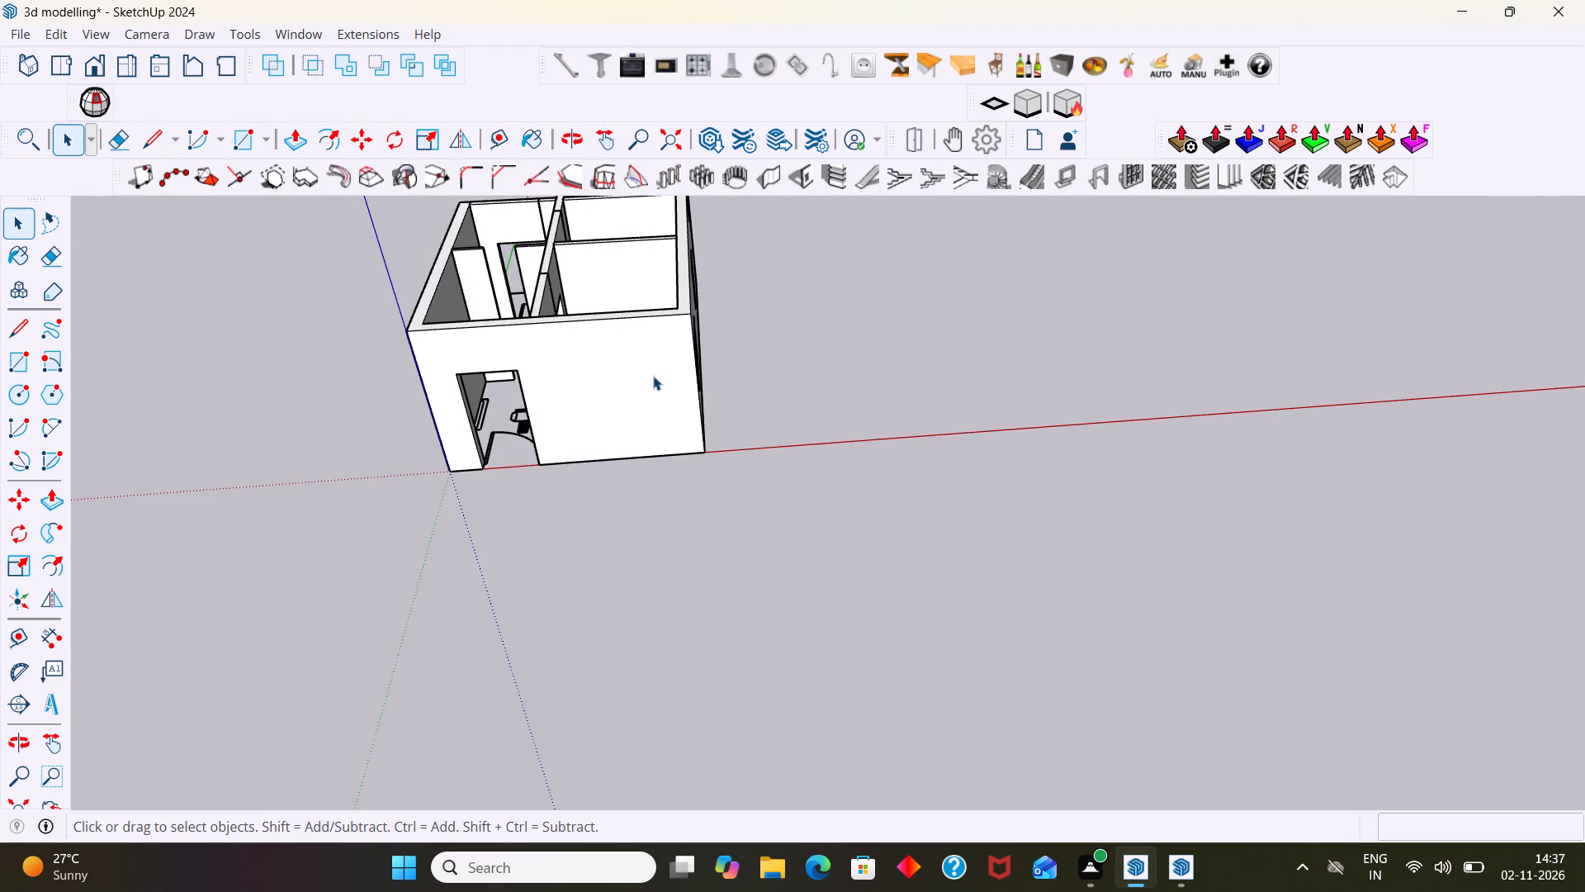
Select the front wall's outer face and set up a 1001bit wall opening 3.5' wide and 3.5' high.
double_click(653, 376)
scroll(654, 377, up, 2)
double_click(657, 377)
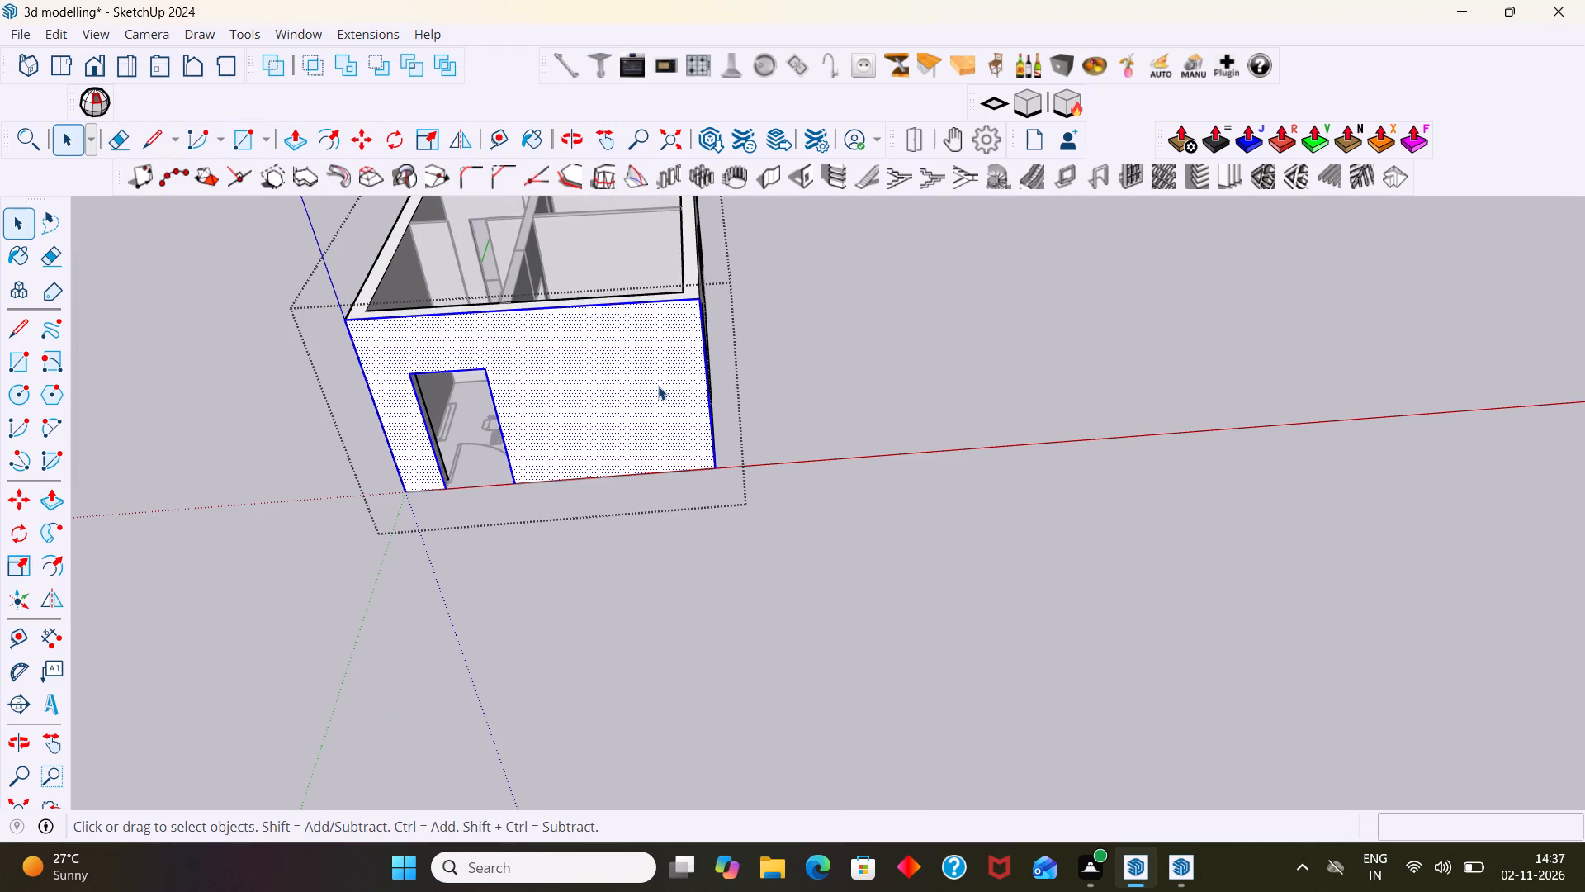
scroll(657, 387, up, 3)
click(657, 387)
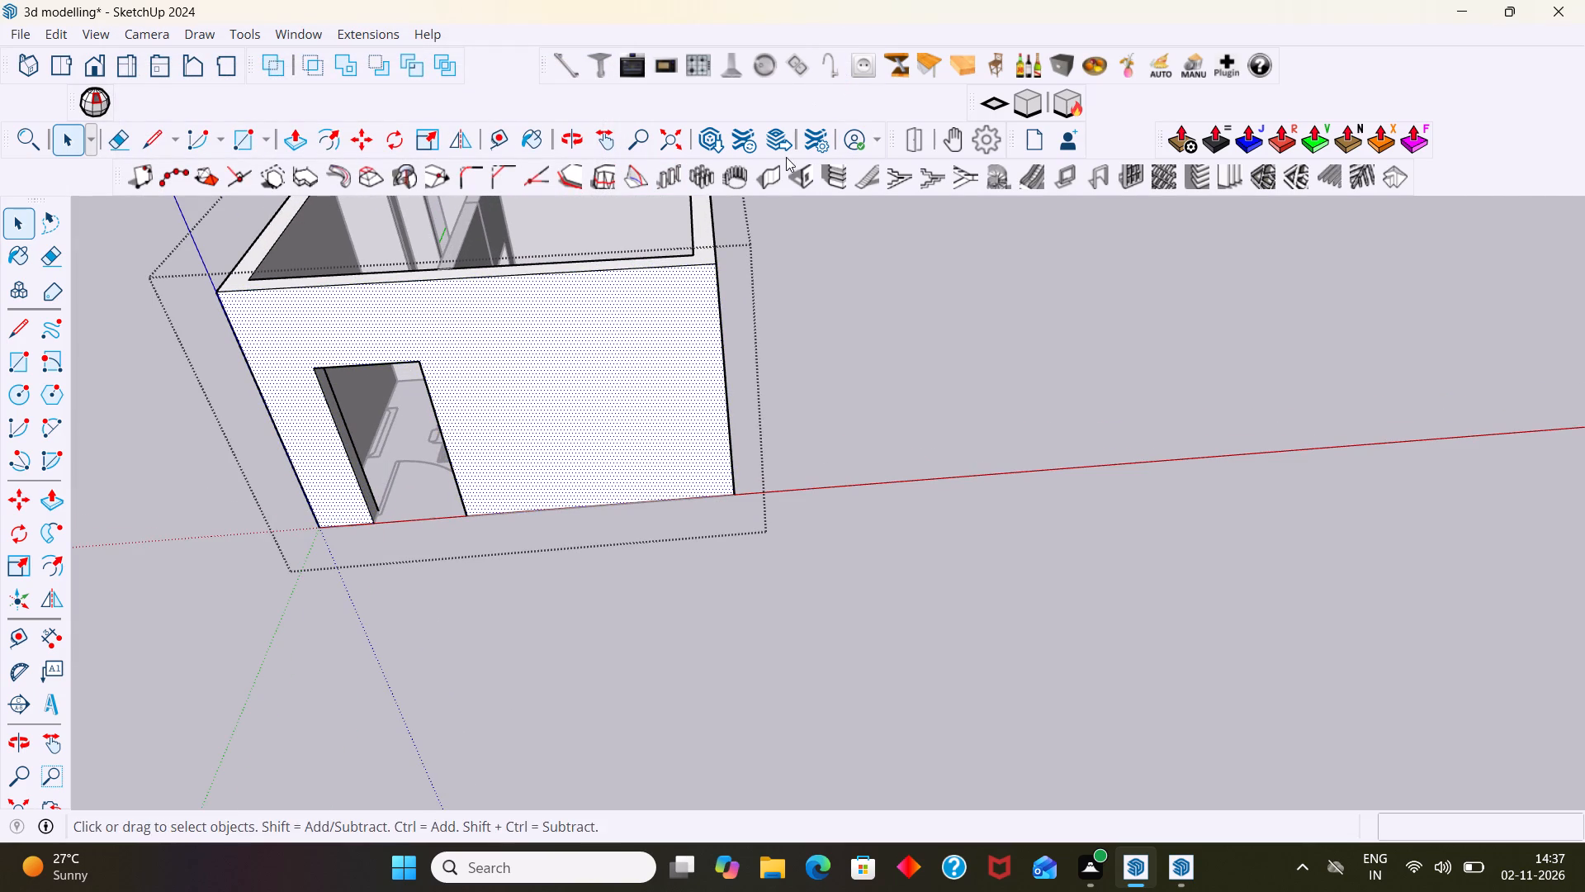
click(800, 178)
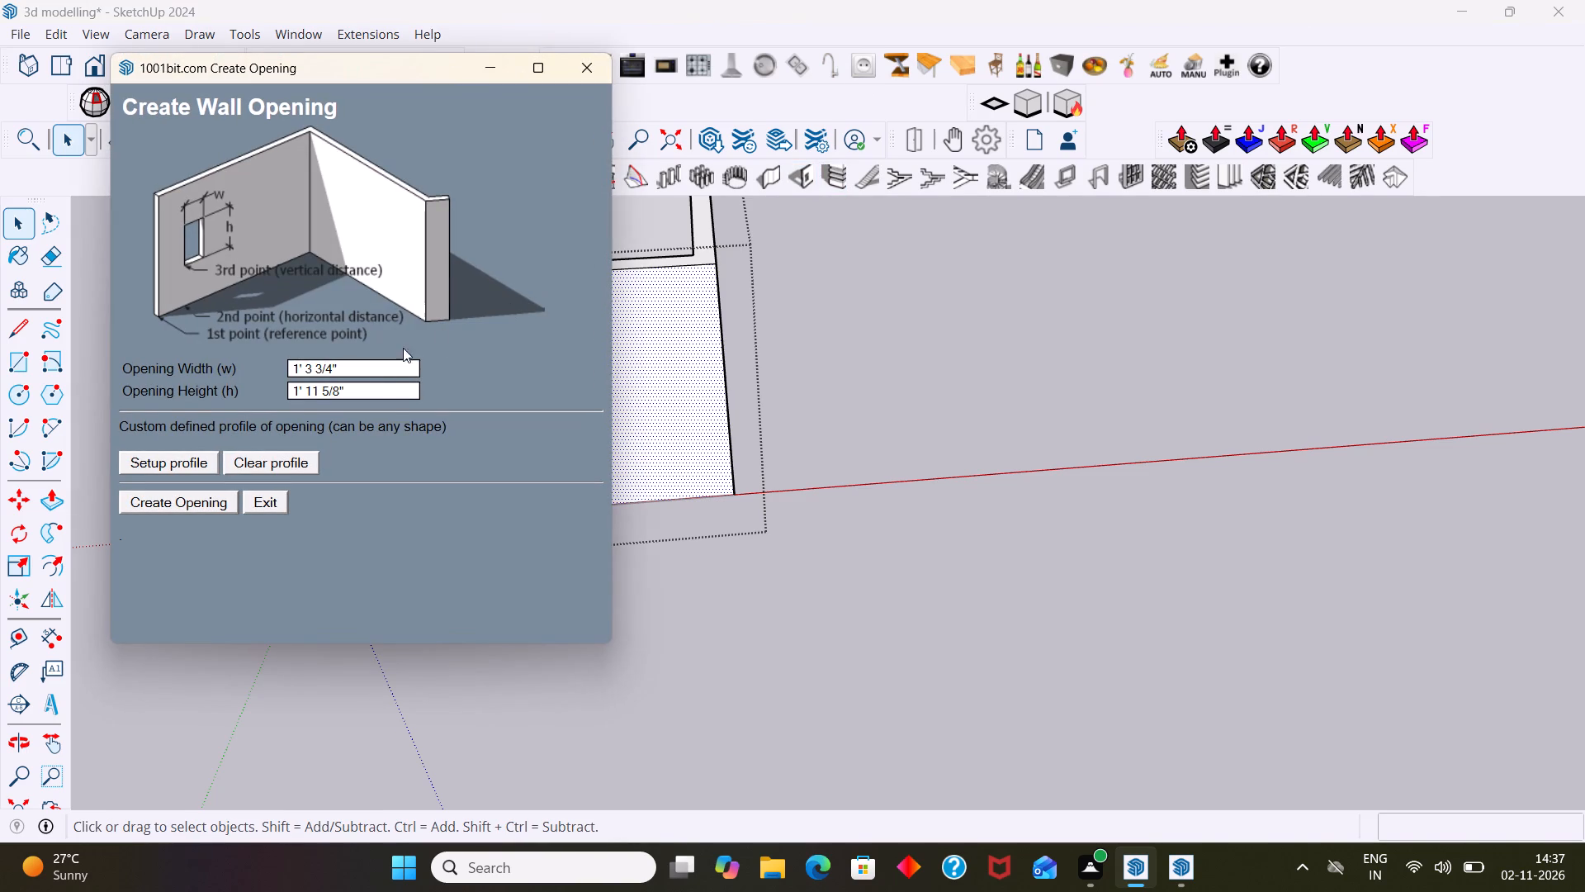
click(375, 368)
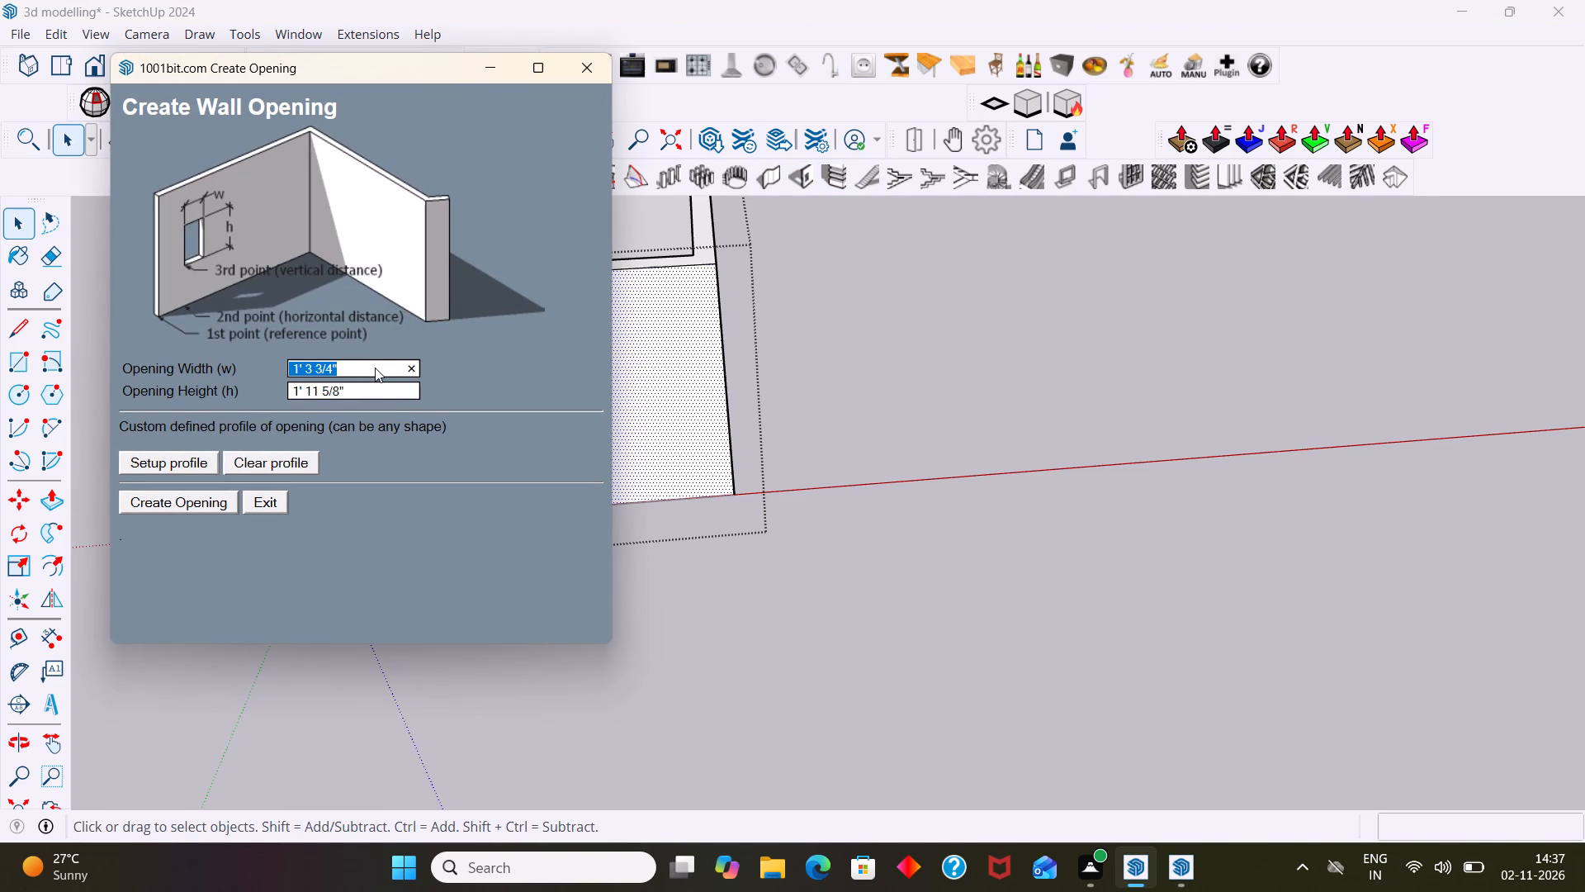
key(BackSpace)
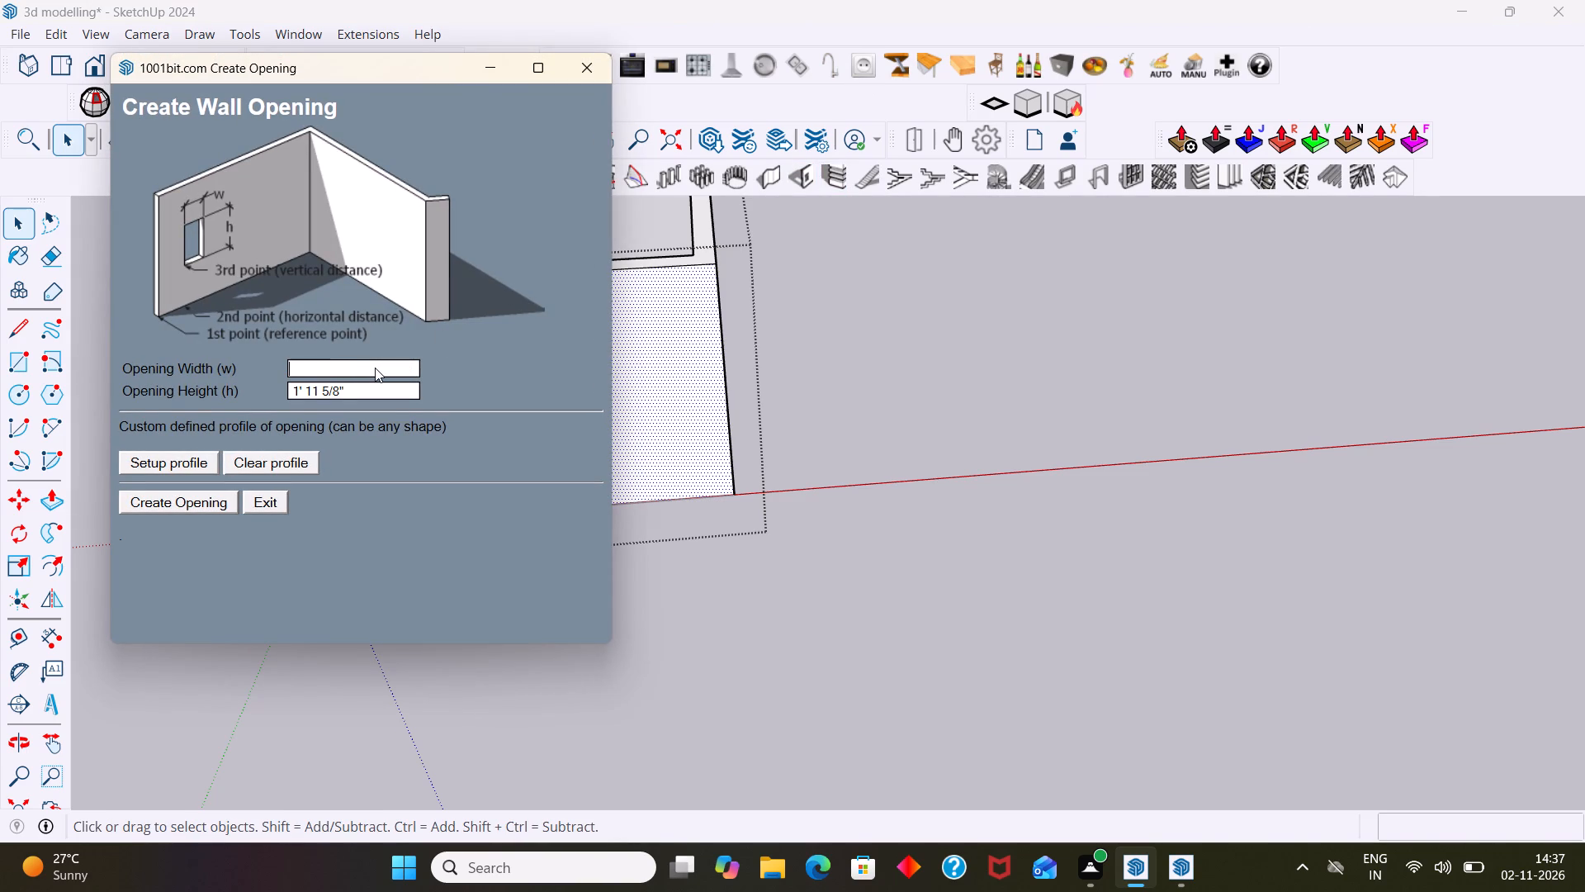
text(3.5')
key(Return)
click(355, 387)
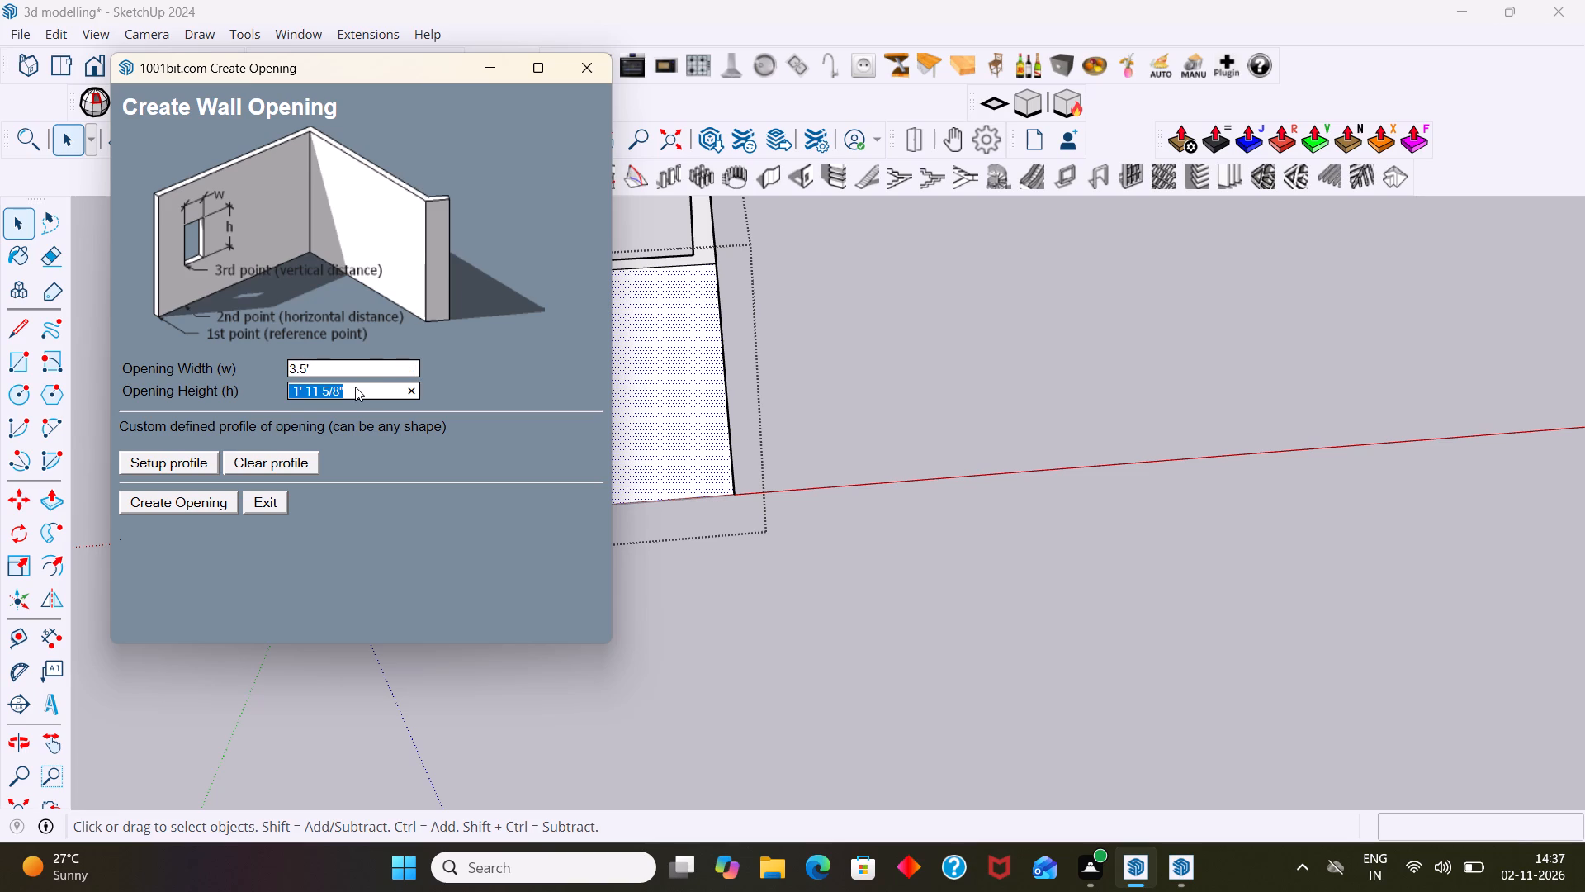
key(BackSpace)
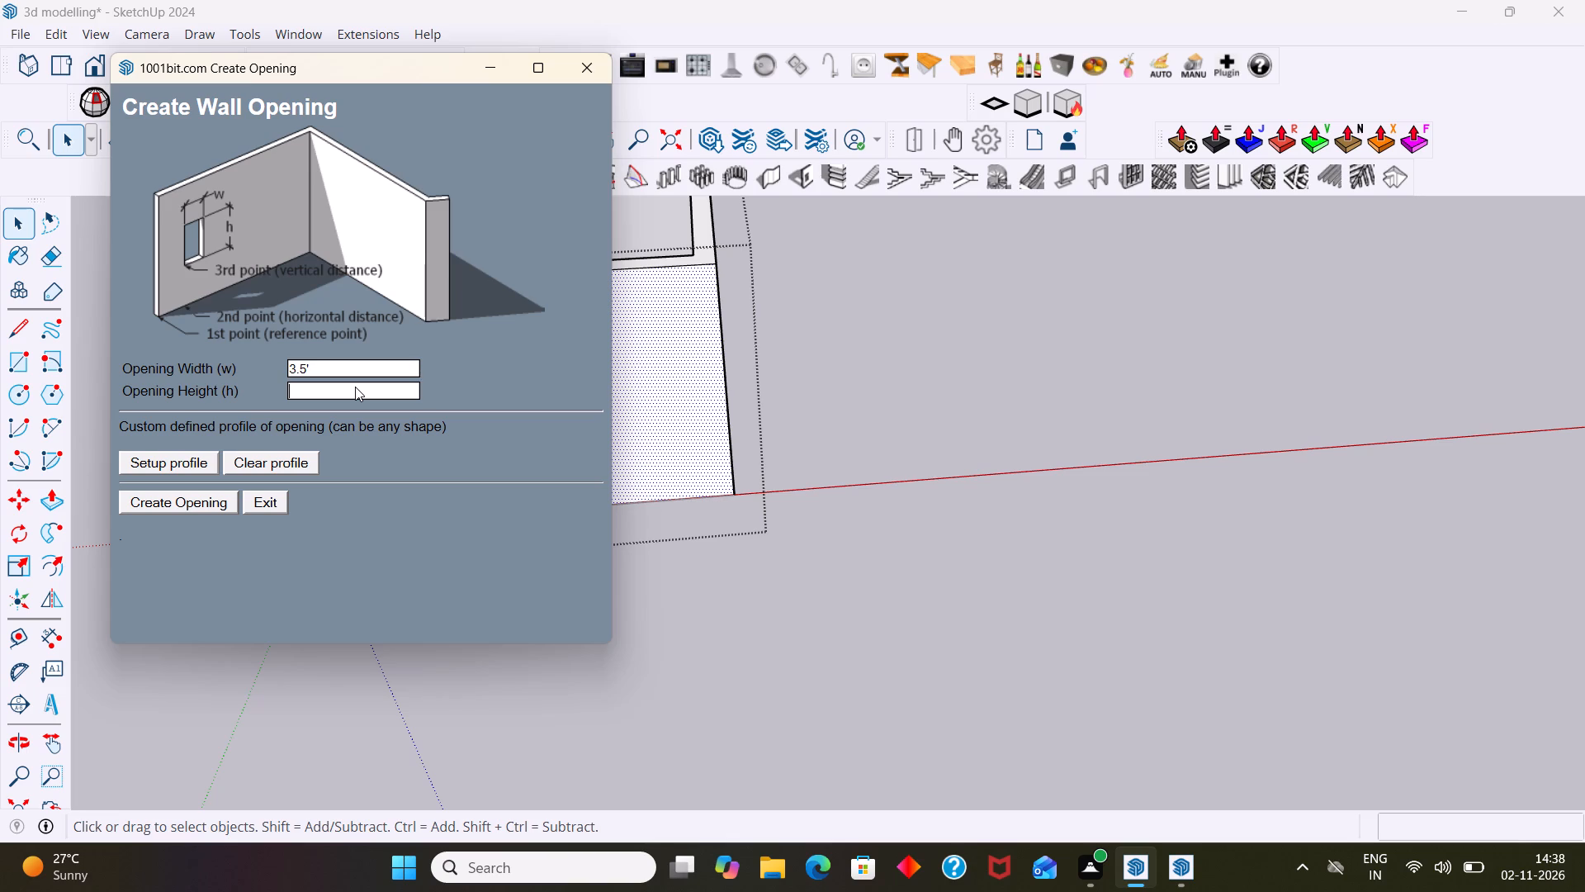
text(3.)
text(5')
key(Return)
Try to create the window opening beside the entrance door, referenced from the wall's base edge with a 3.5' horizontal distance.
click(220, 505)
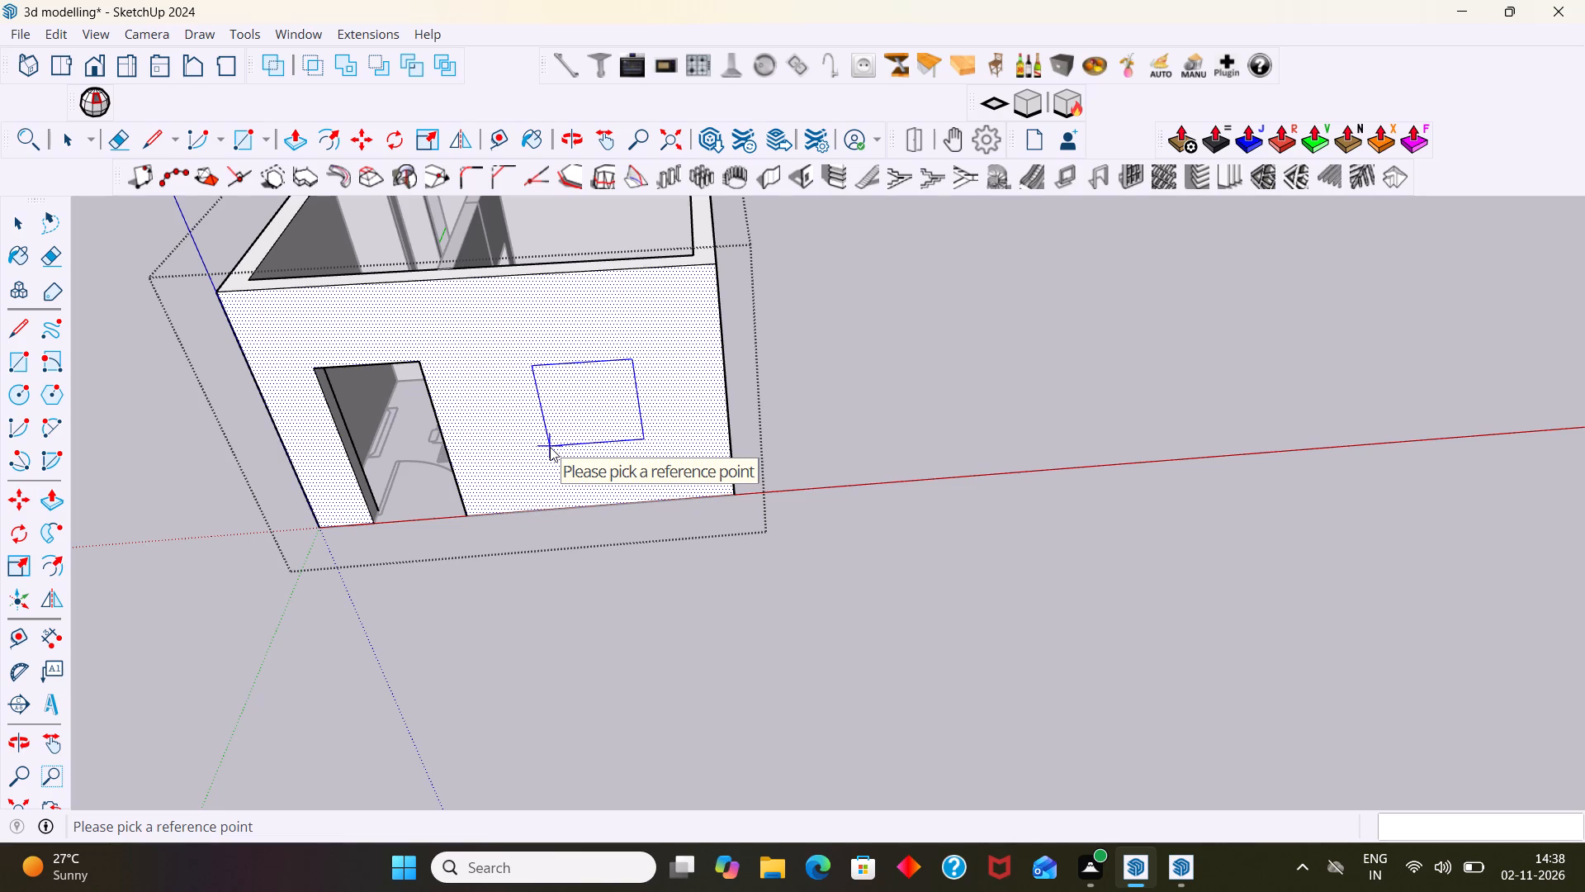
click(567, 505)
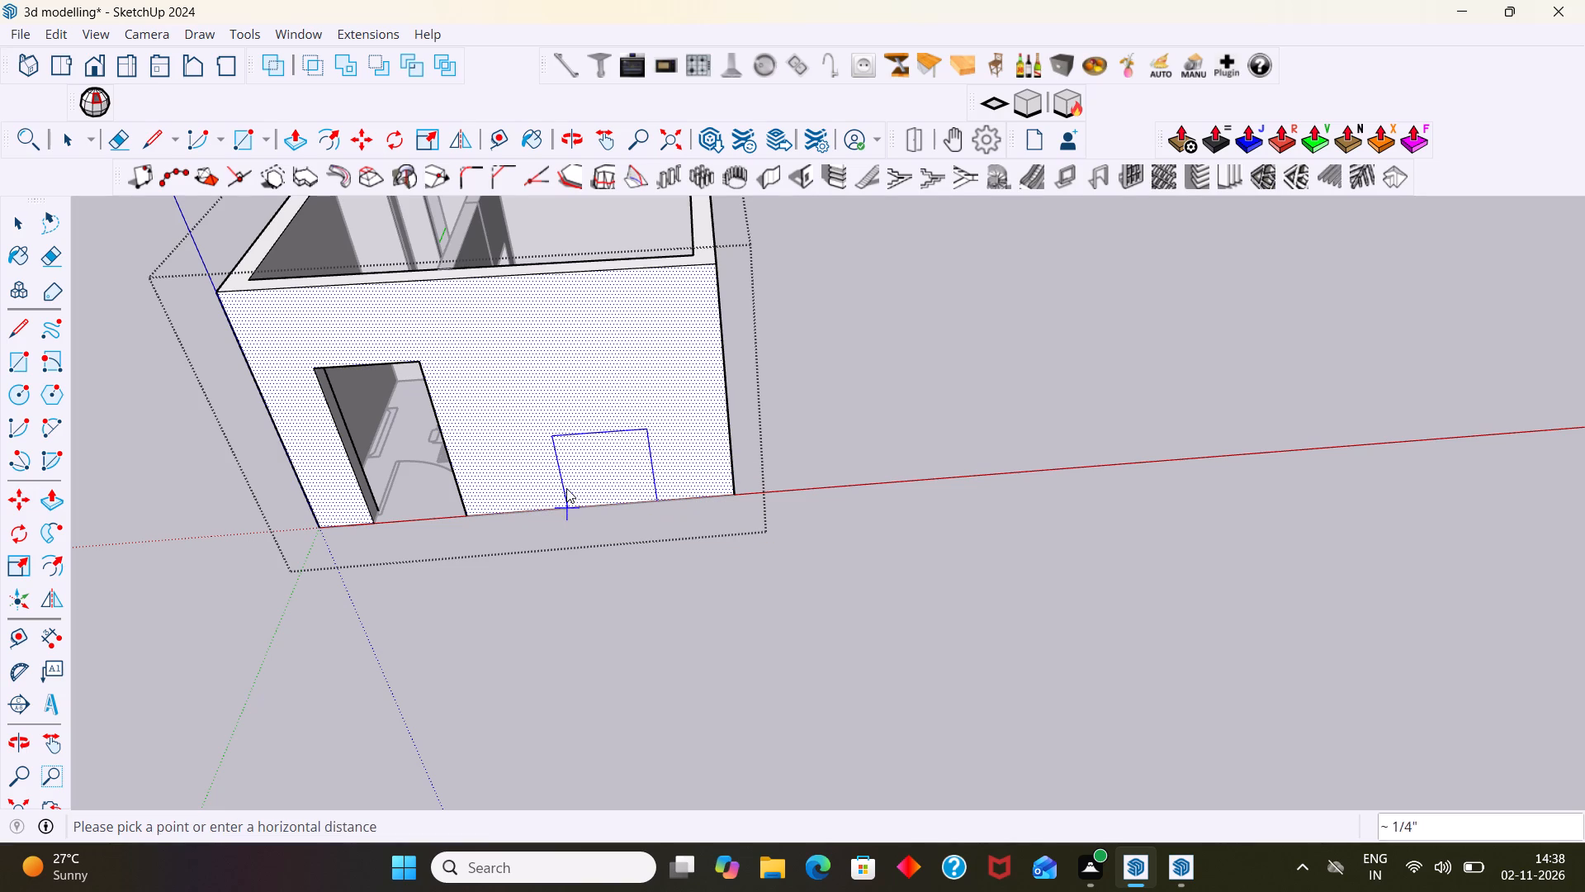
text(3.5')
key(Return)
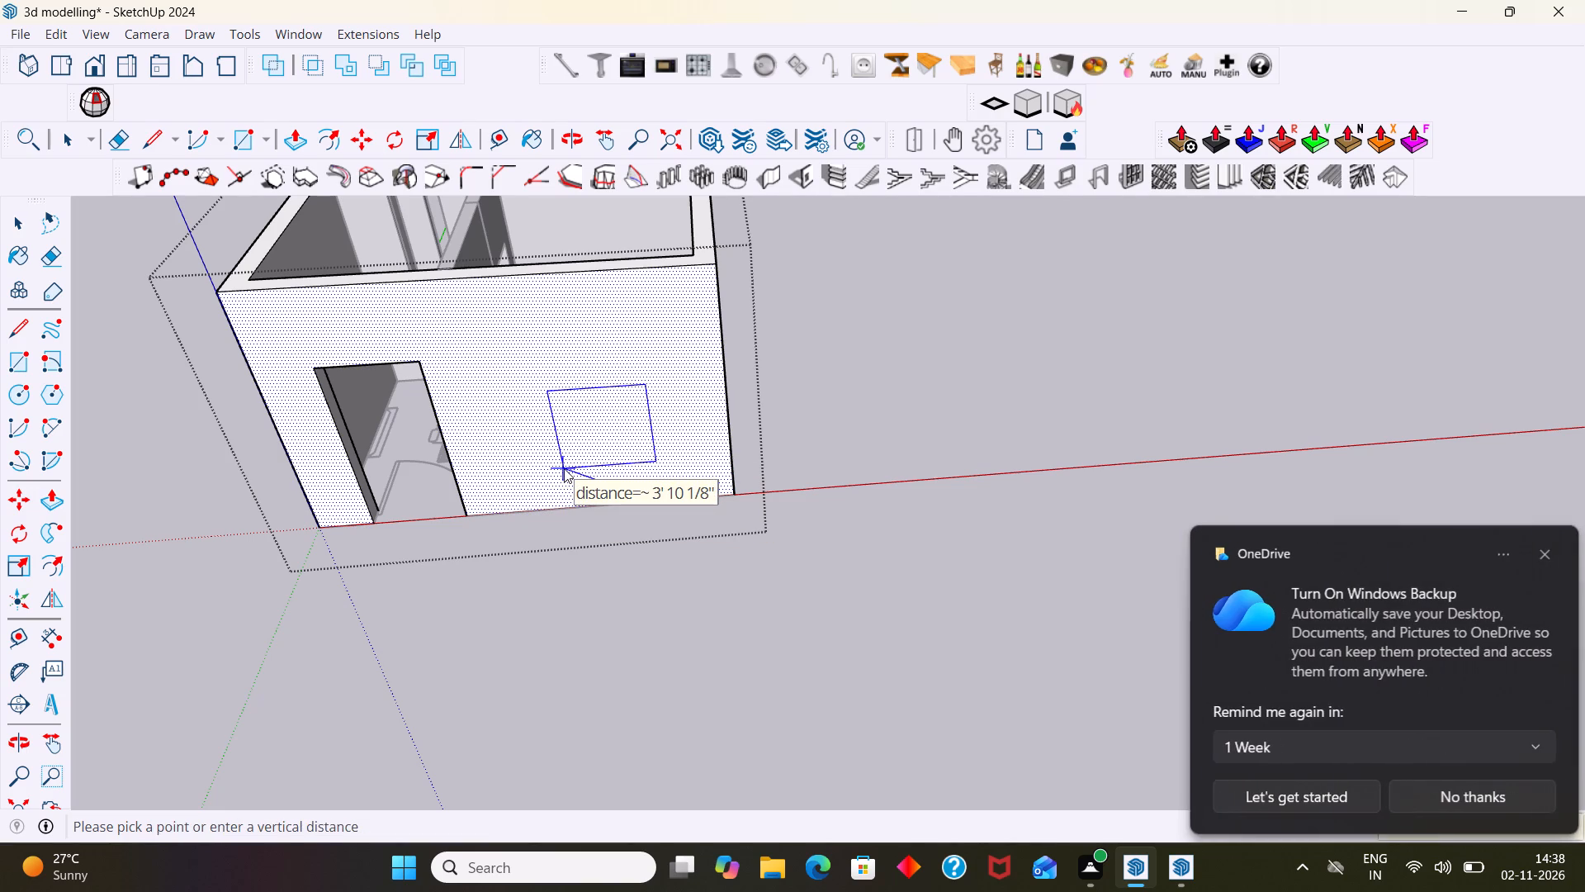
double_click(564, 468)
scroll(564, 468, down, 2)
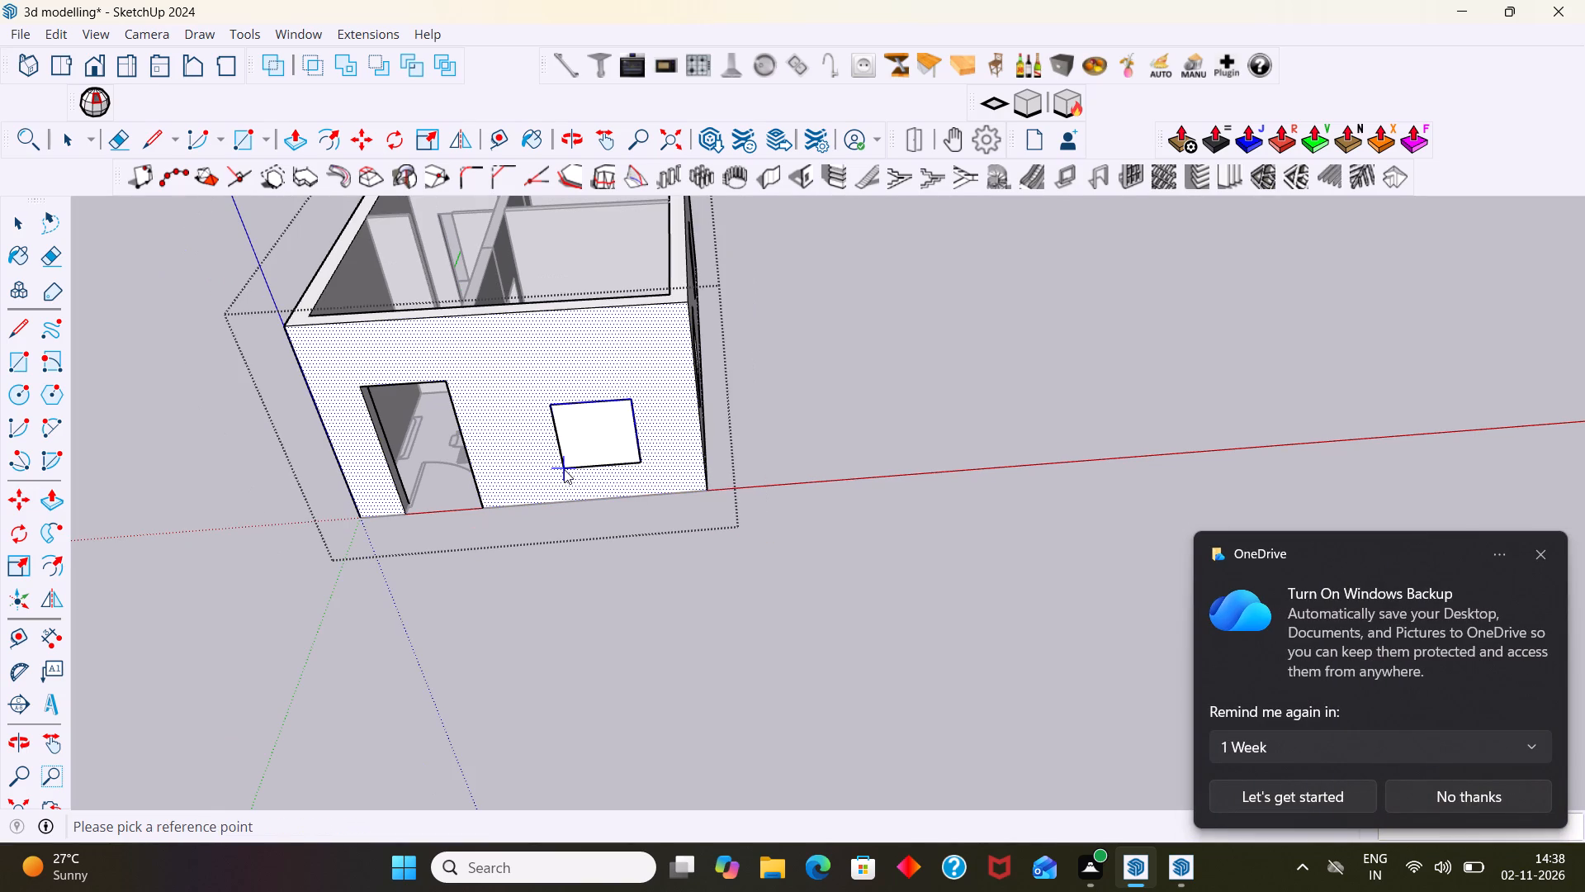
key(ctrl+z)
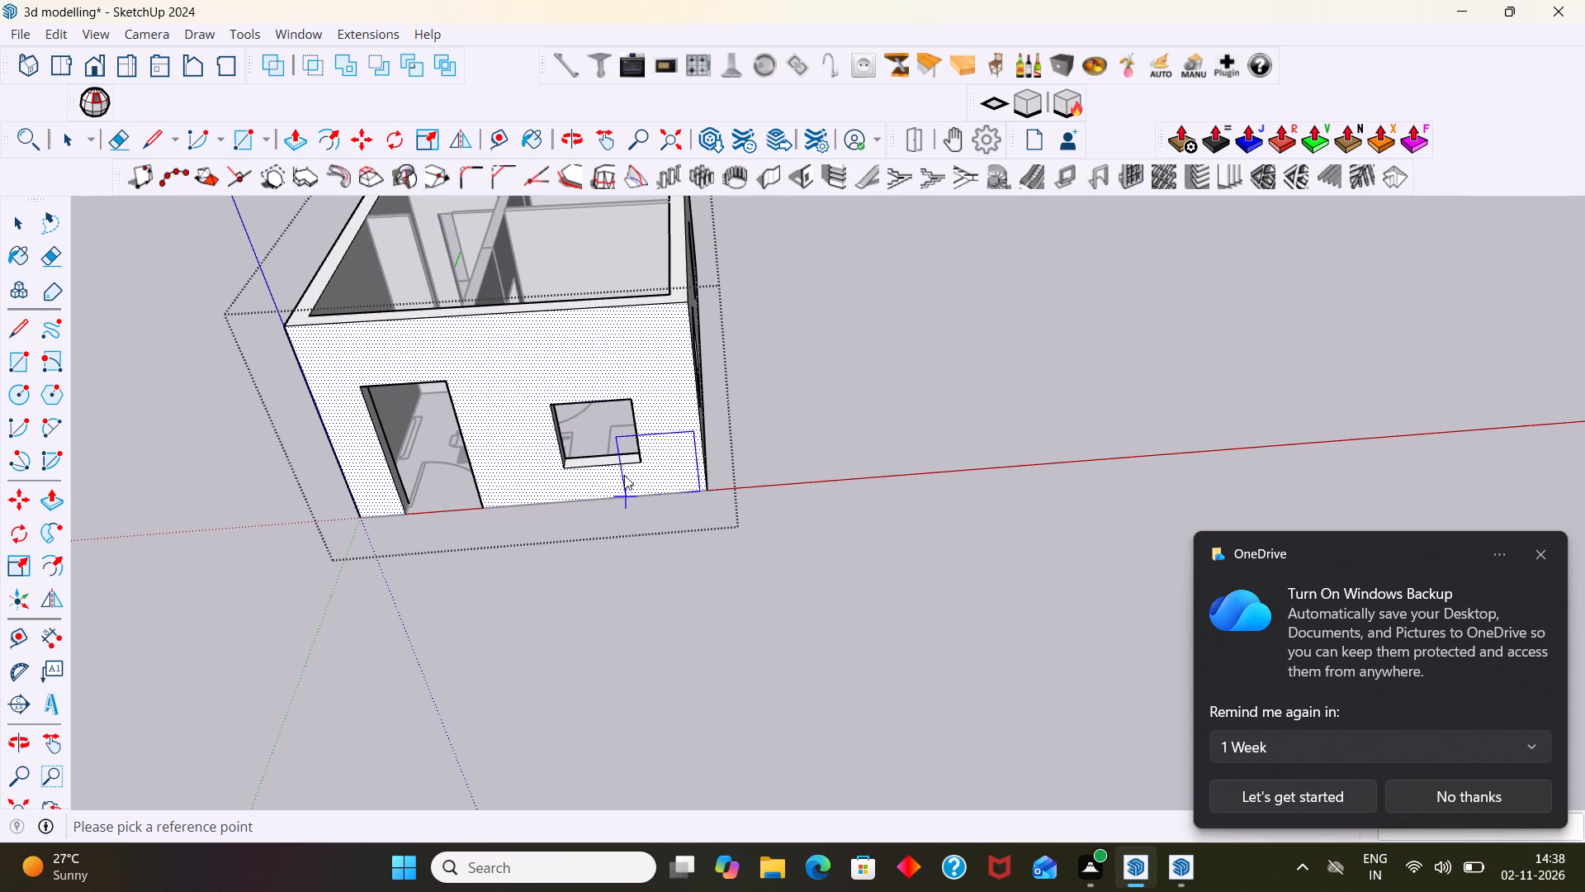
Examine the front wall's window opening up close and from several sides, checking its position relative to the door.
middle_drag(634, 475, 736, 386)
scroll(664, 439, up, 7)
middle_drag(653, 456, 758, 425)
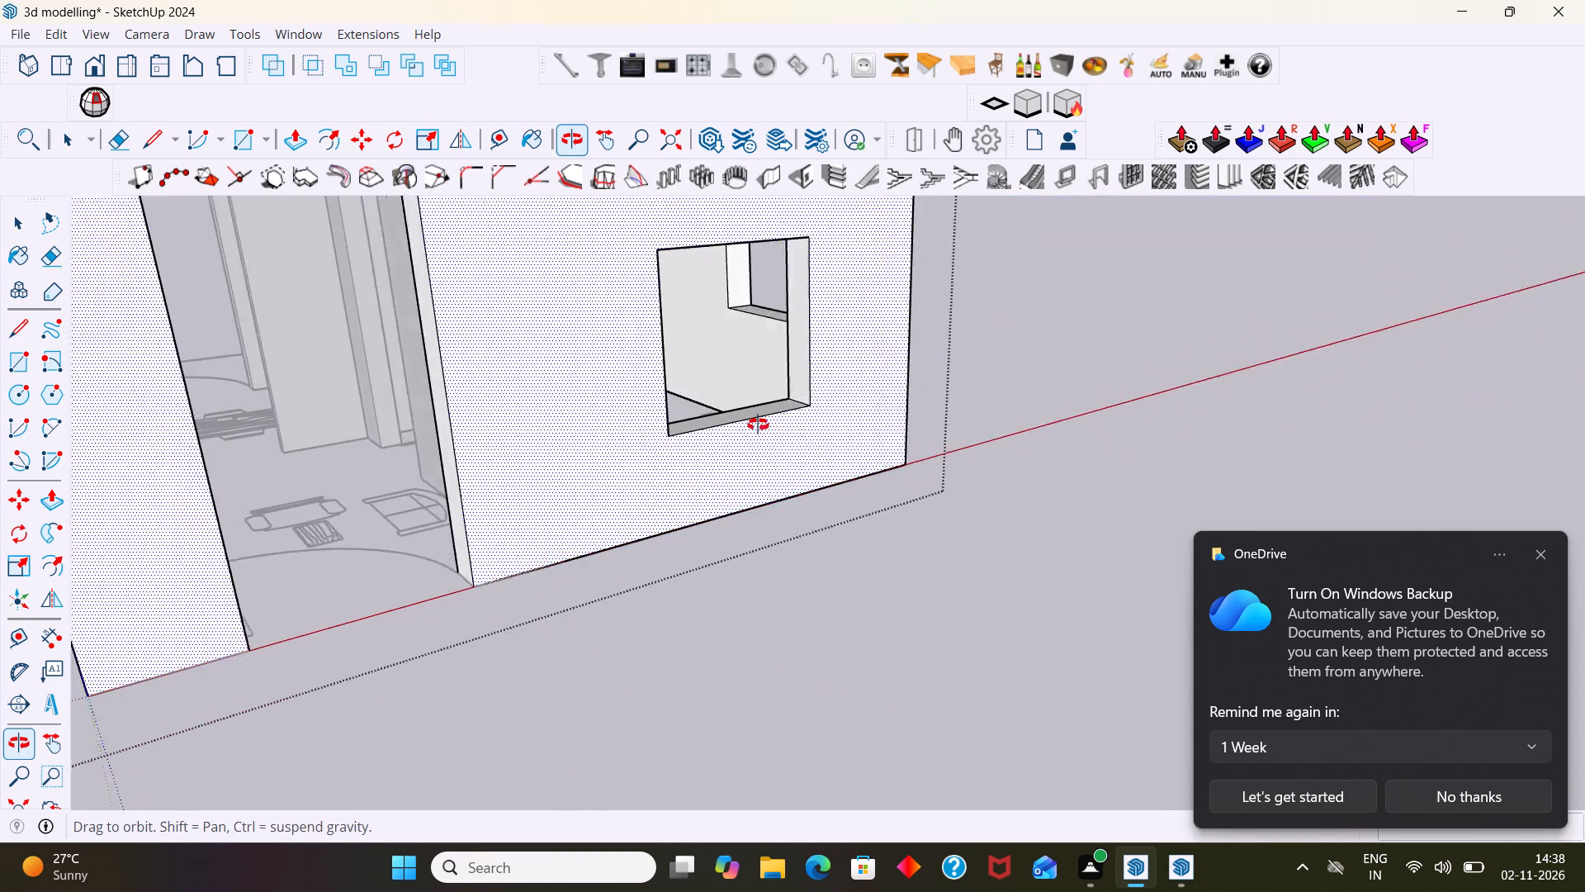
middle_drag(758, 425, 744, 429)
key(space)
click(1043, 446)
scroll(670, 432, up, 7)
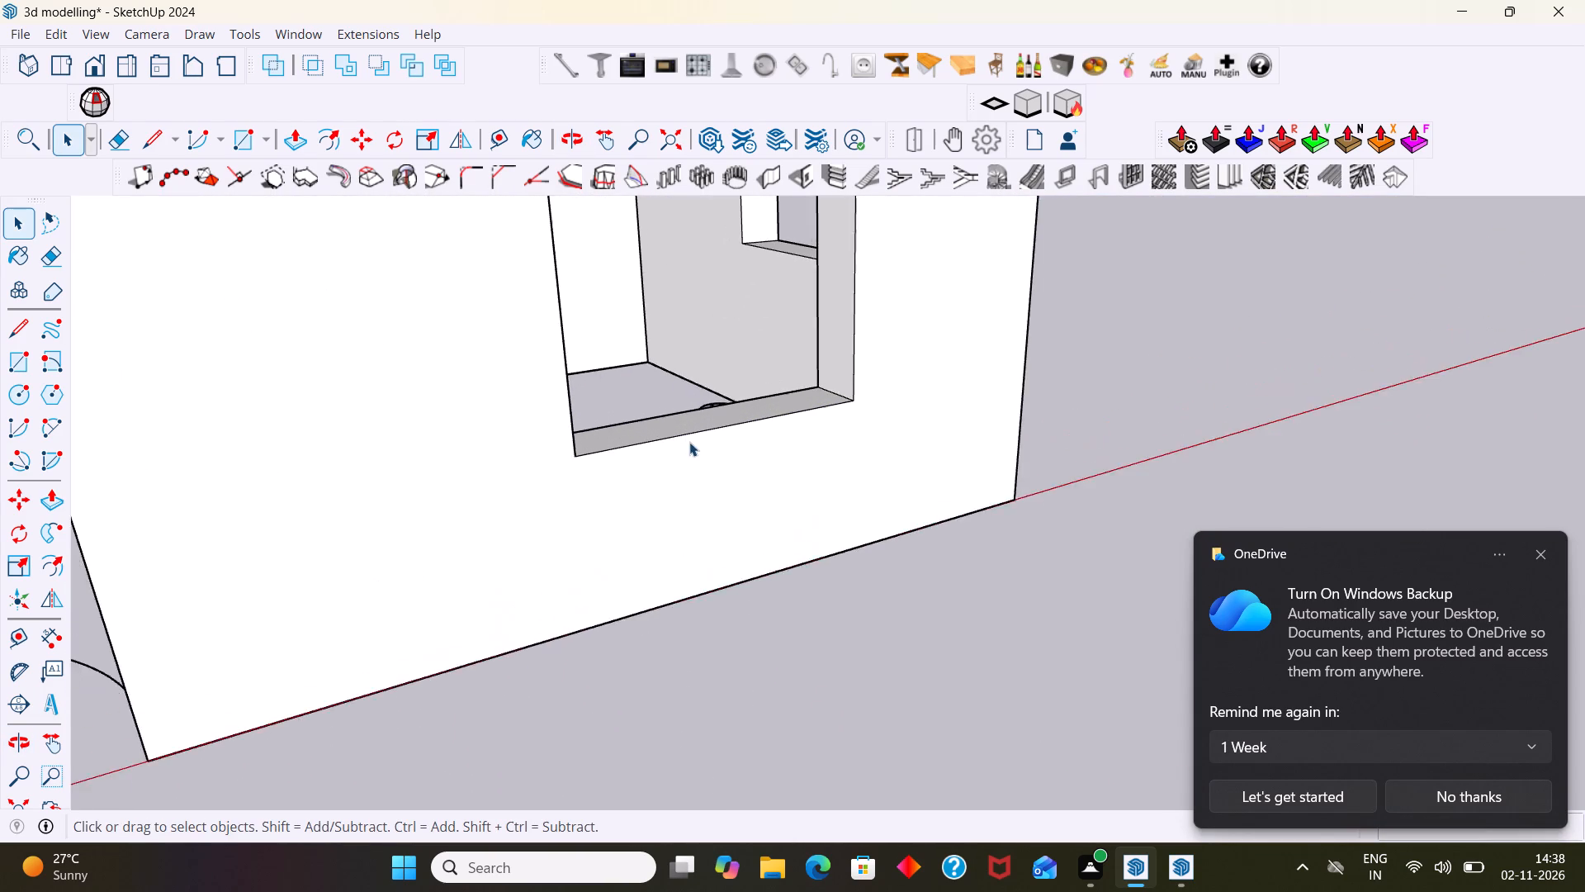
middle_drag(694, 446, 488, 448)
scroll(528, 442, down, 16)
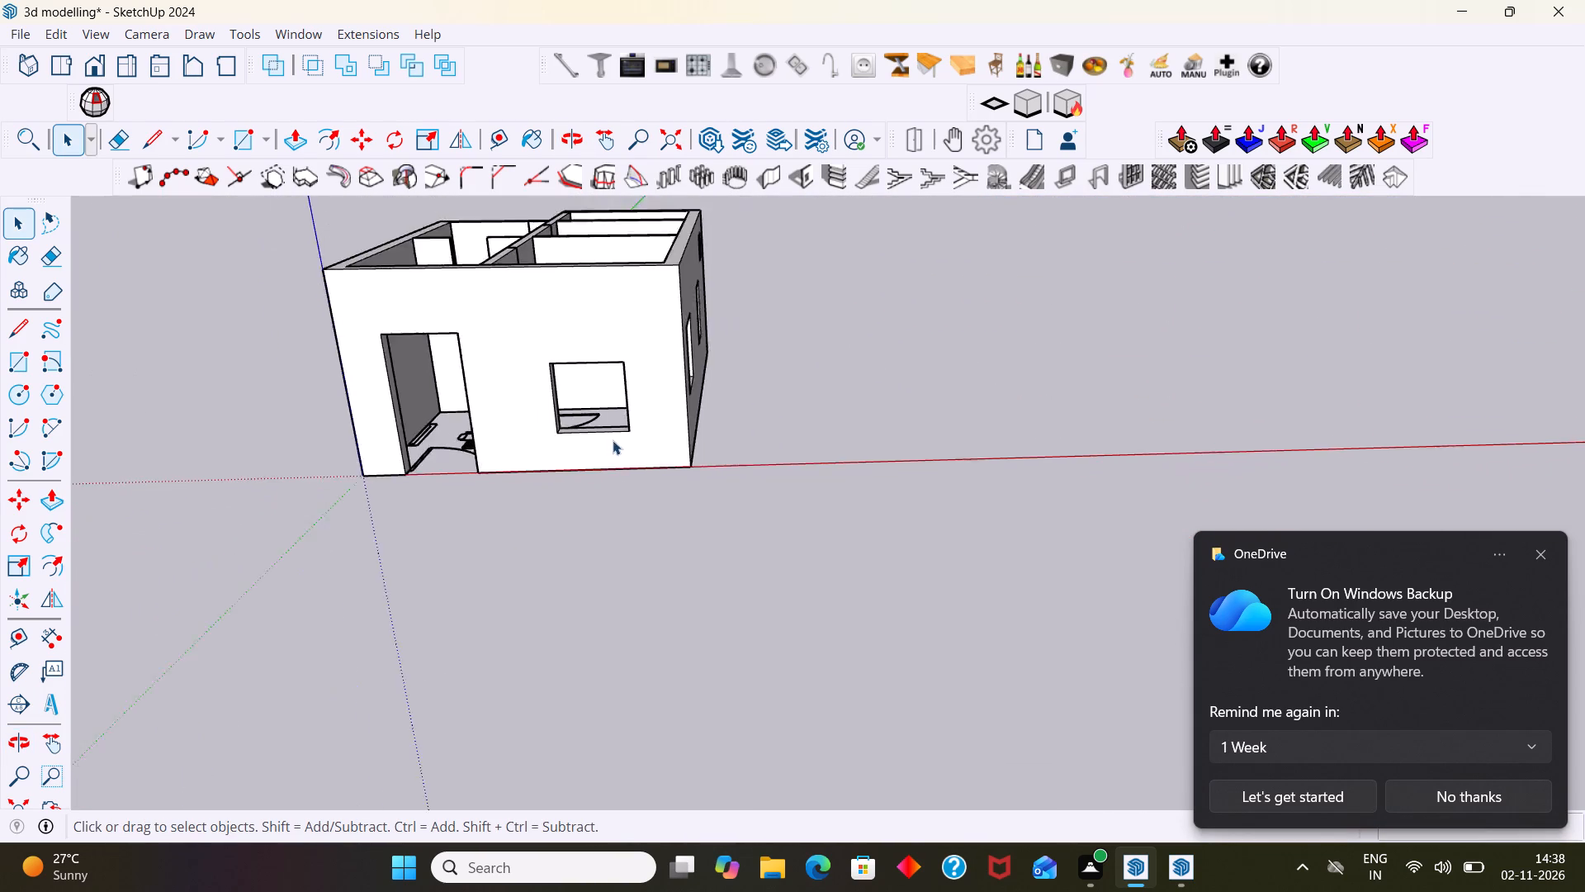
middle_drag(613, 440, 490, 453)
scroll(589, 429, up, 3)
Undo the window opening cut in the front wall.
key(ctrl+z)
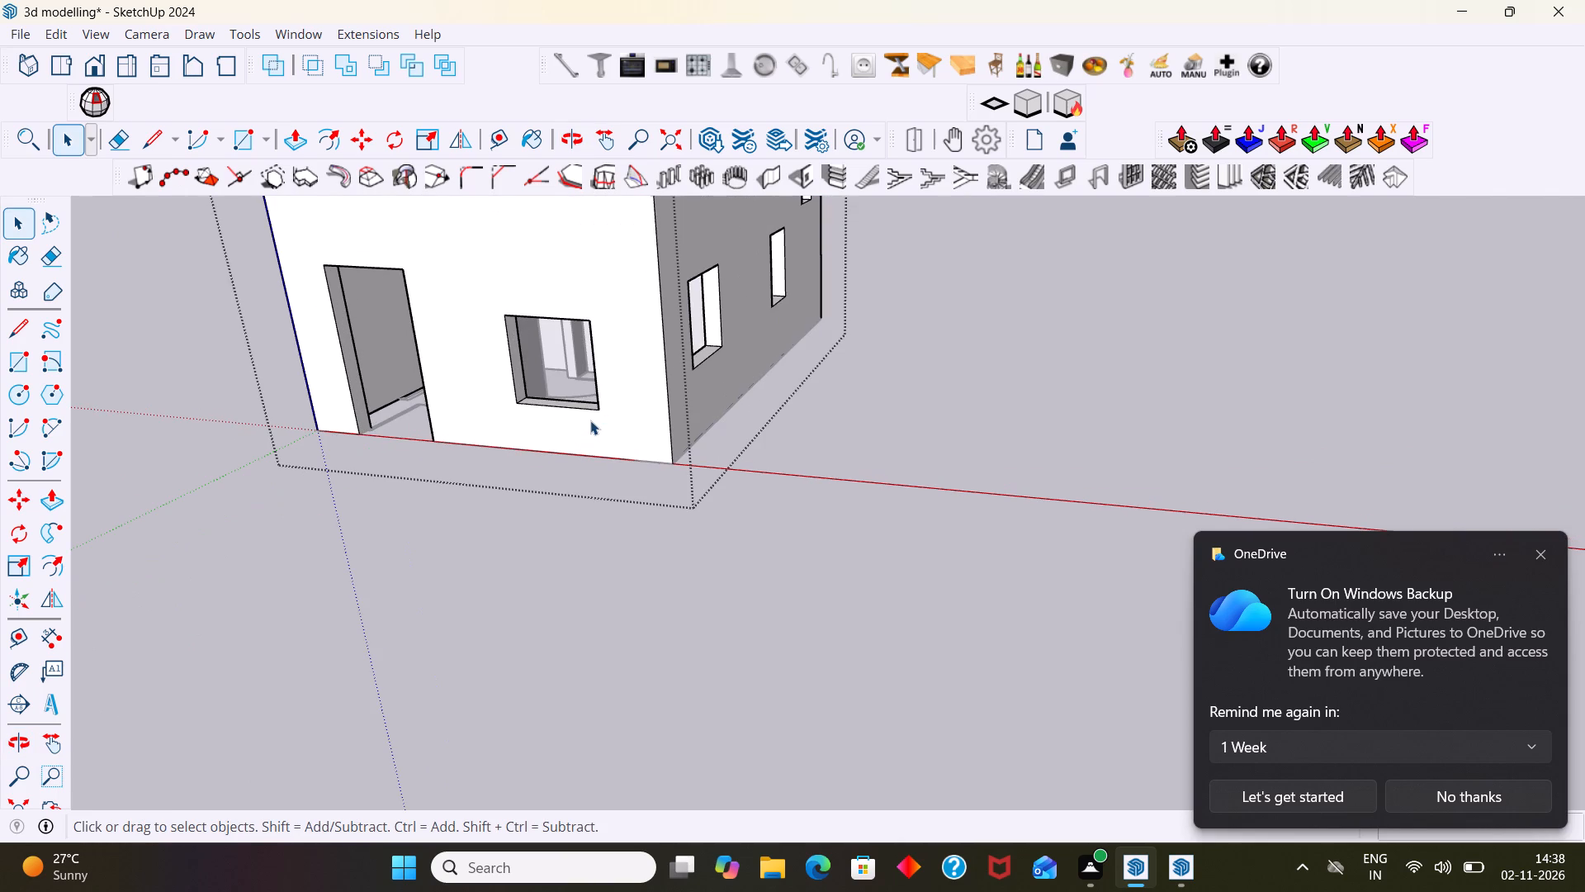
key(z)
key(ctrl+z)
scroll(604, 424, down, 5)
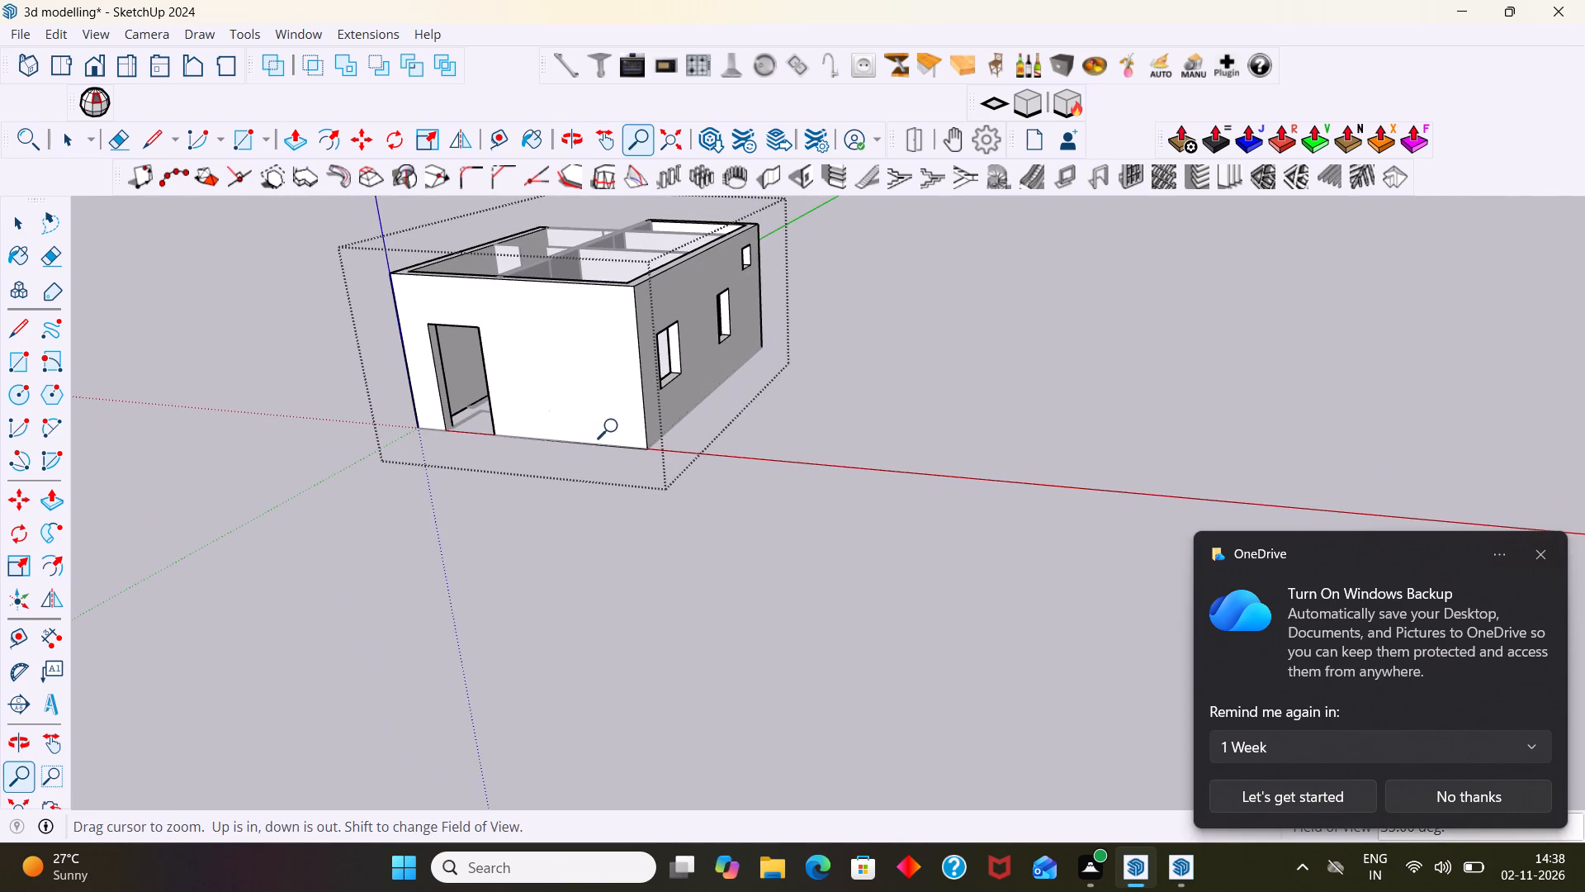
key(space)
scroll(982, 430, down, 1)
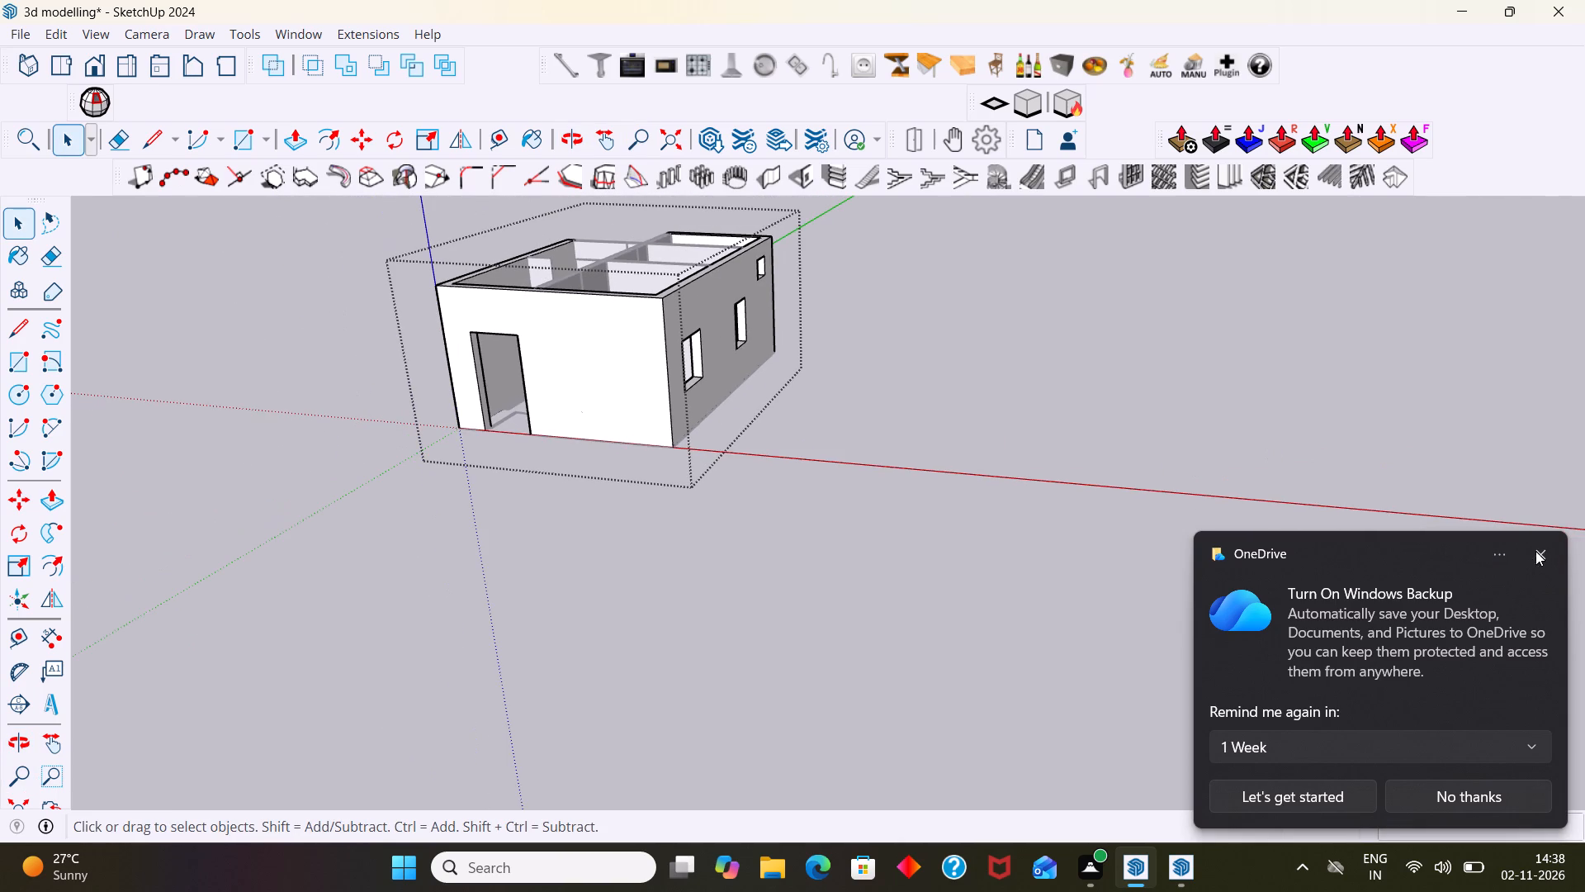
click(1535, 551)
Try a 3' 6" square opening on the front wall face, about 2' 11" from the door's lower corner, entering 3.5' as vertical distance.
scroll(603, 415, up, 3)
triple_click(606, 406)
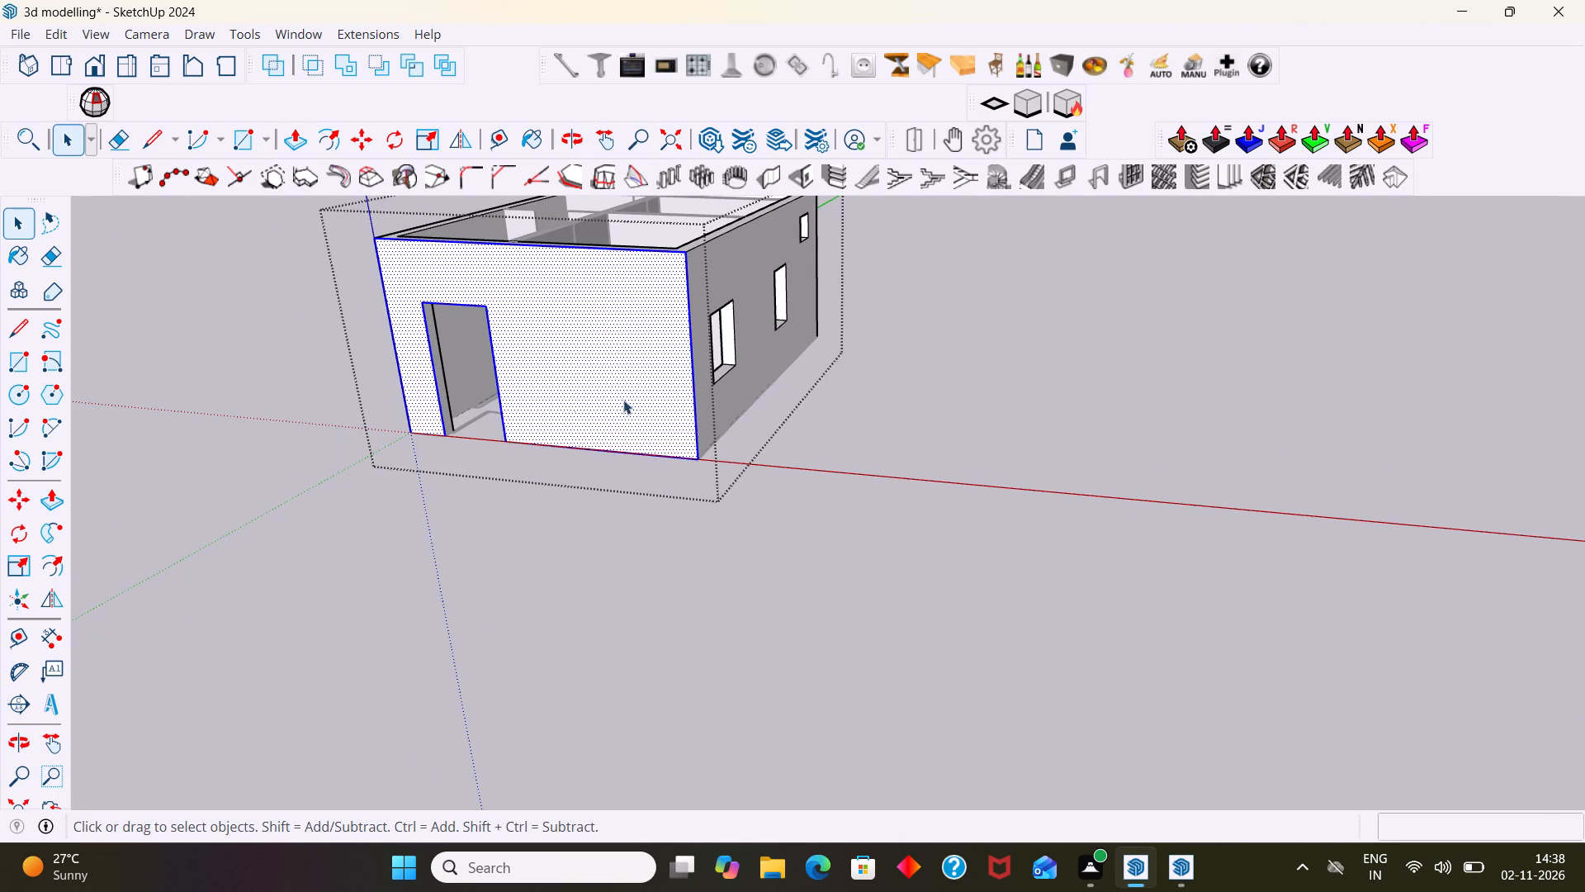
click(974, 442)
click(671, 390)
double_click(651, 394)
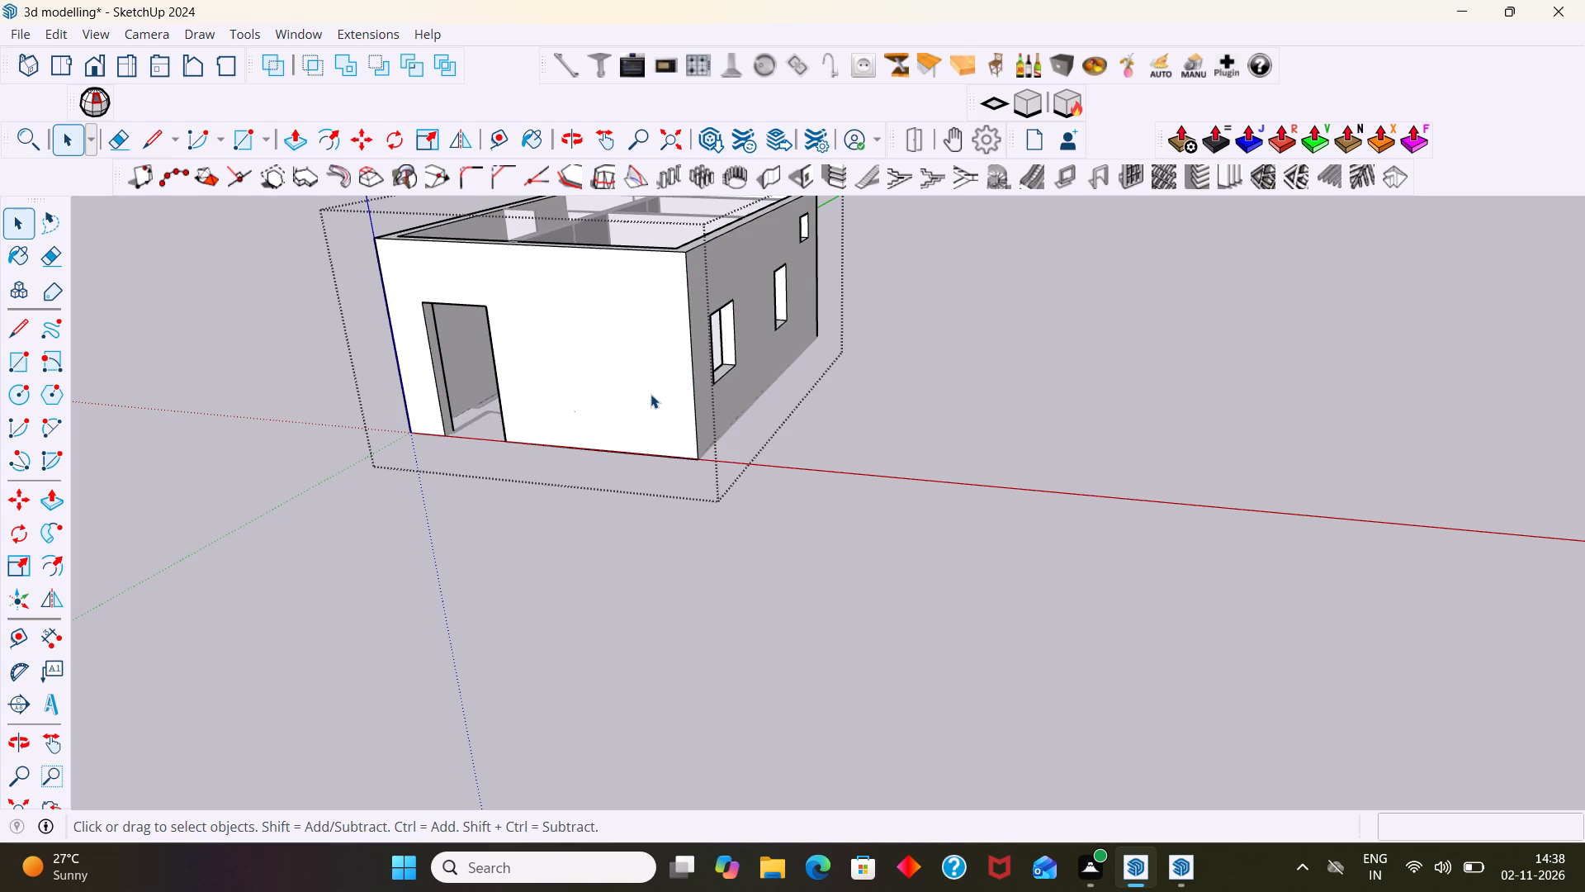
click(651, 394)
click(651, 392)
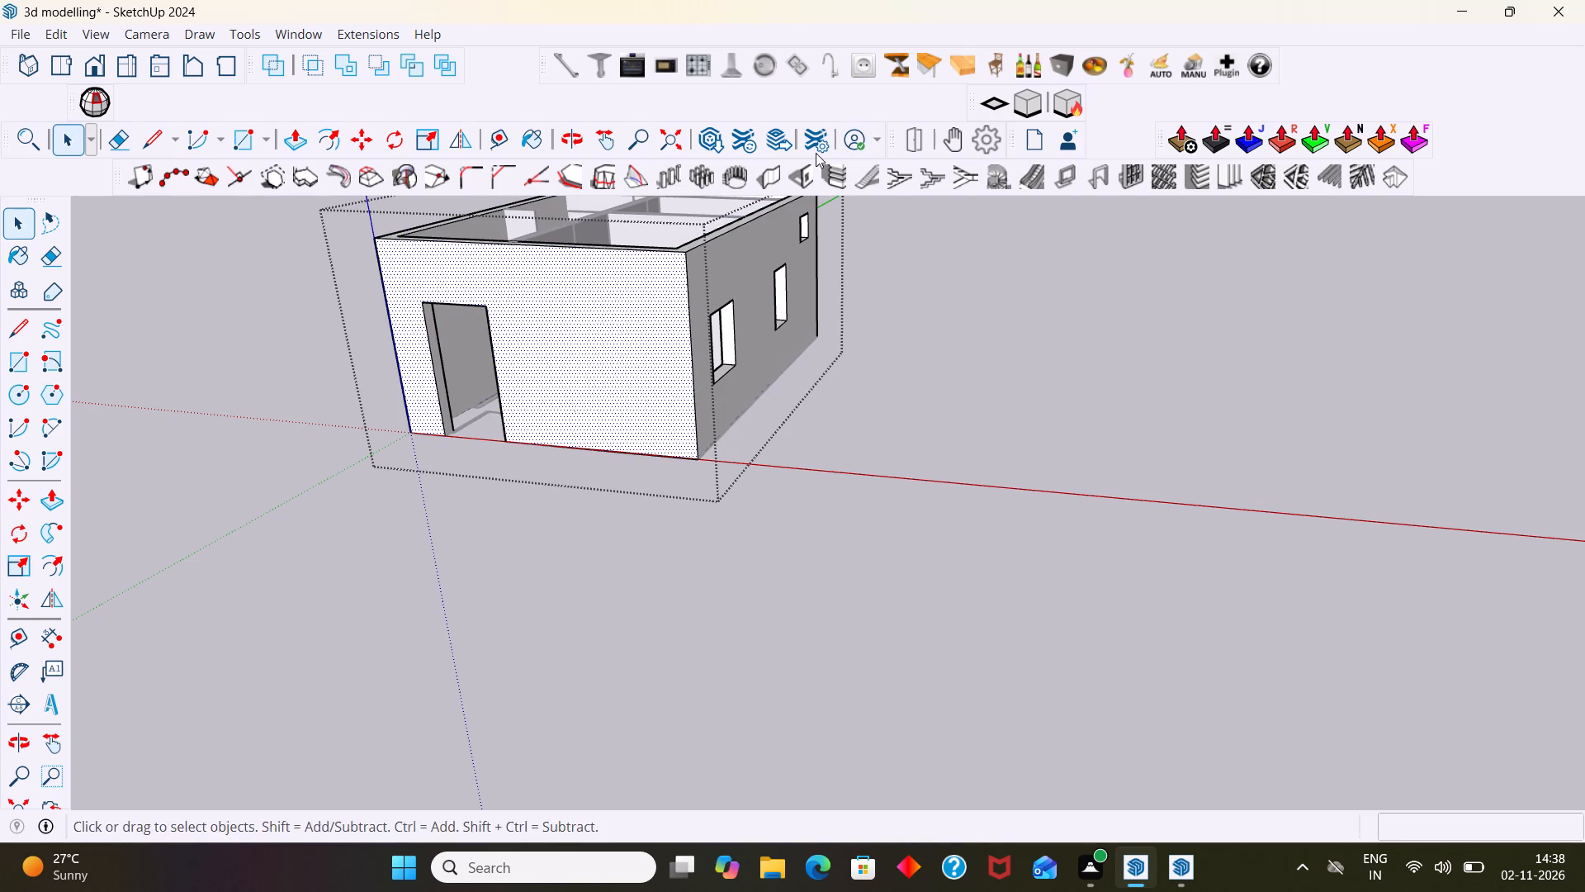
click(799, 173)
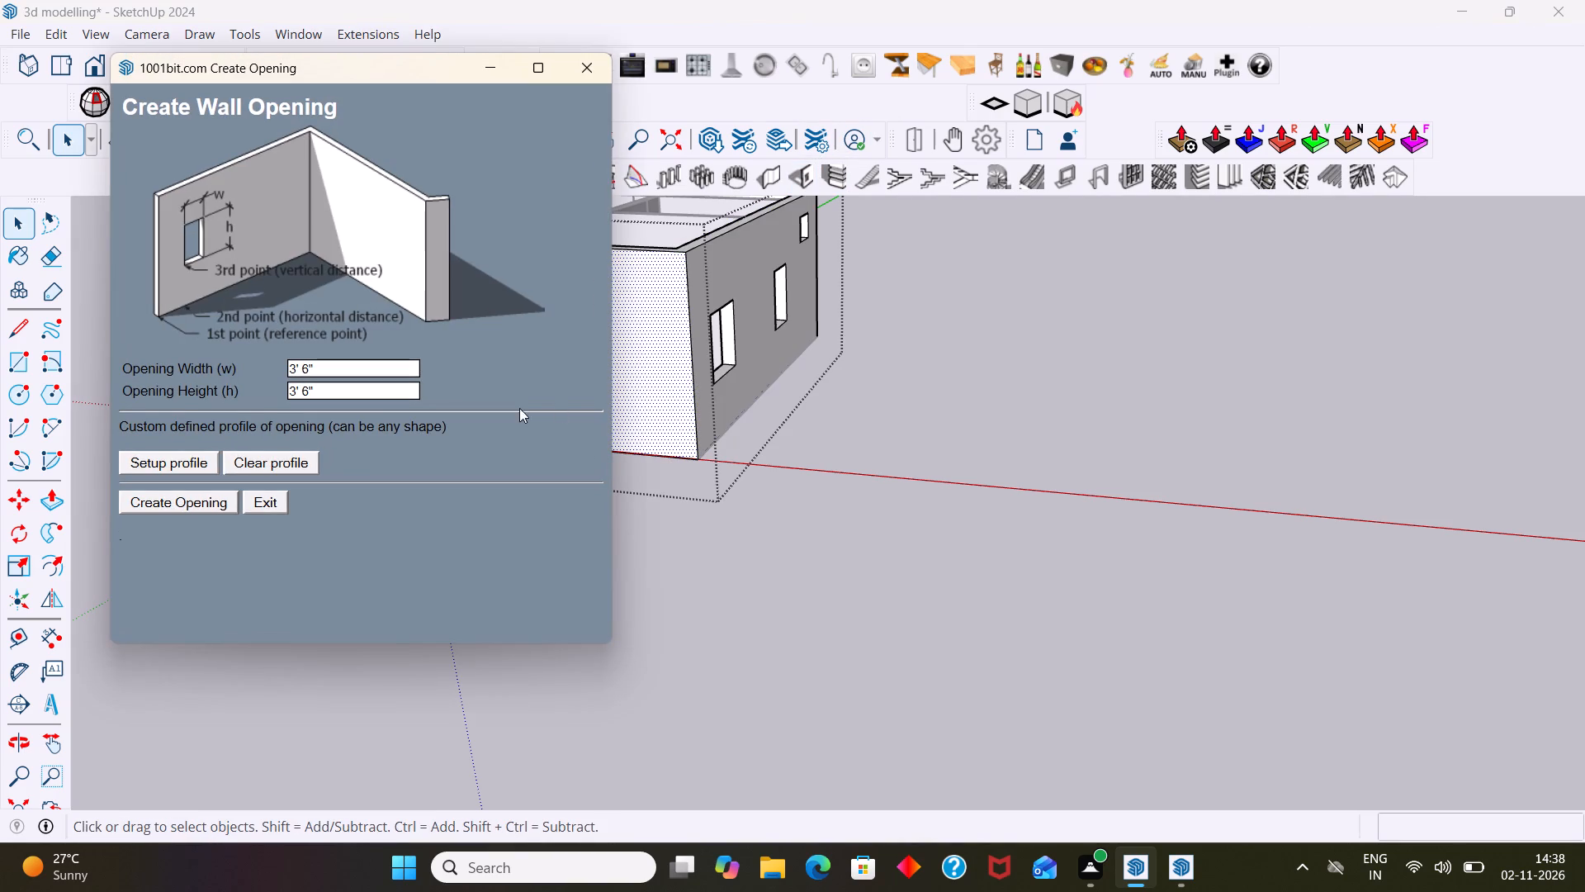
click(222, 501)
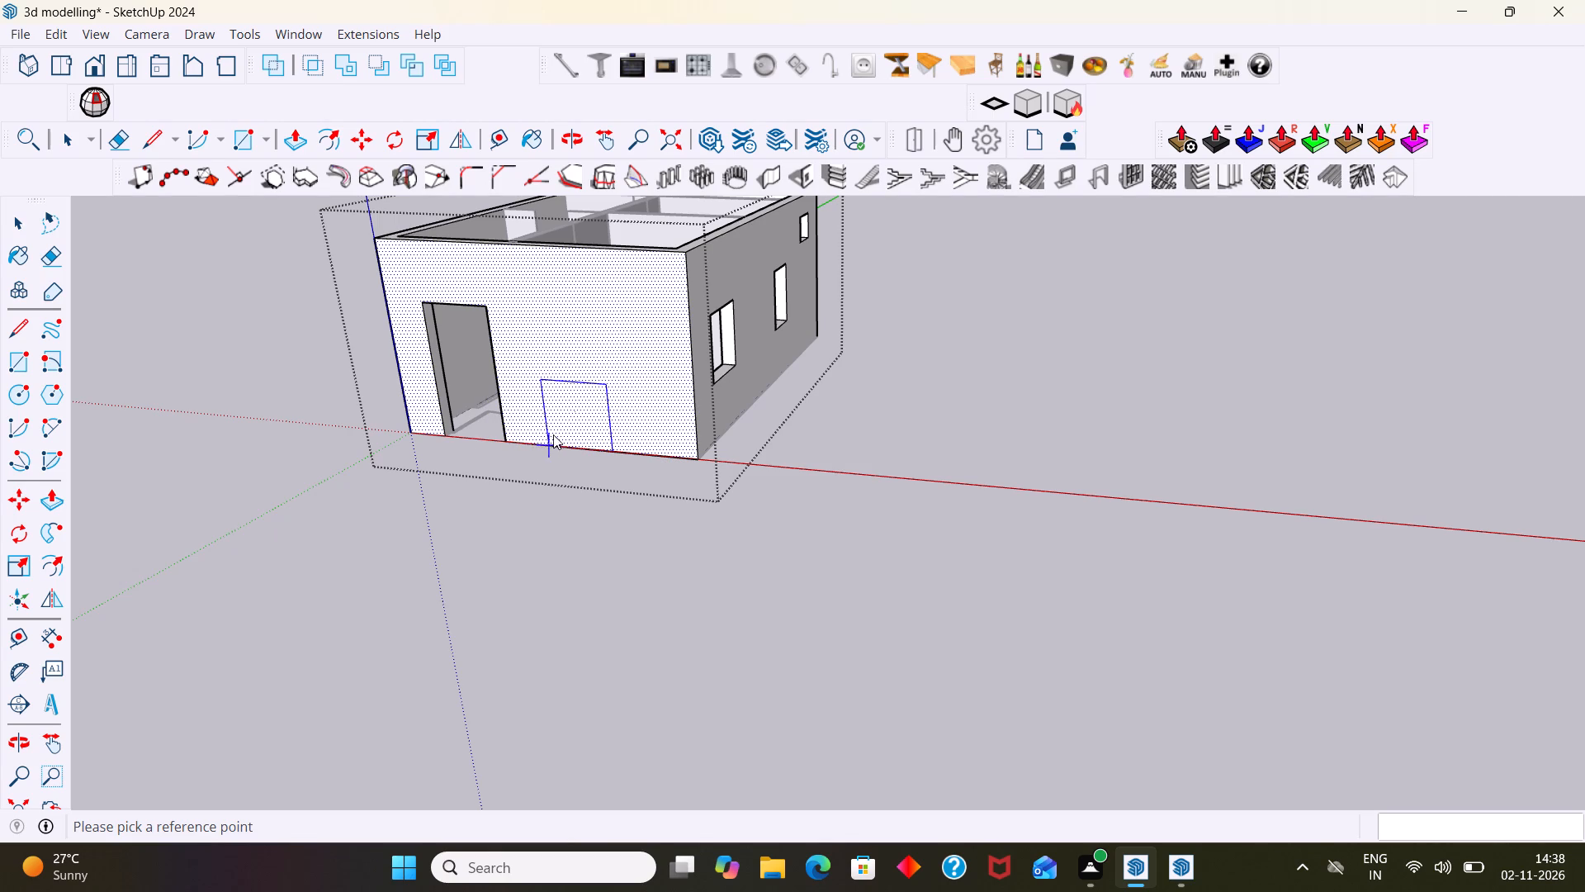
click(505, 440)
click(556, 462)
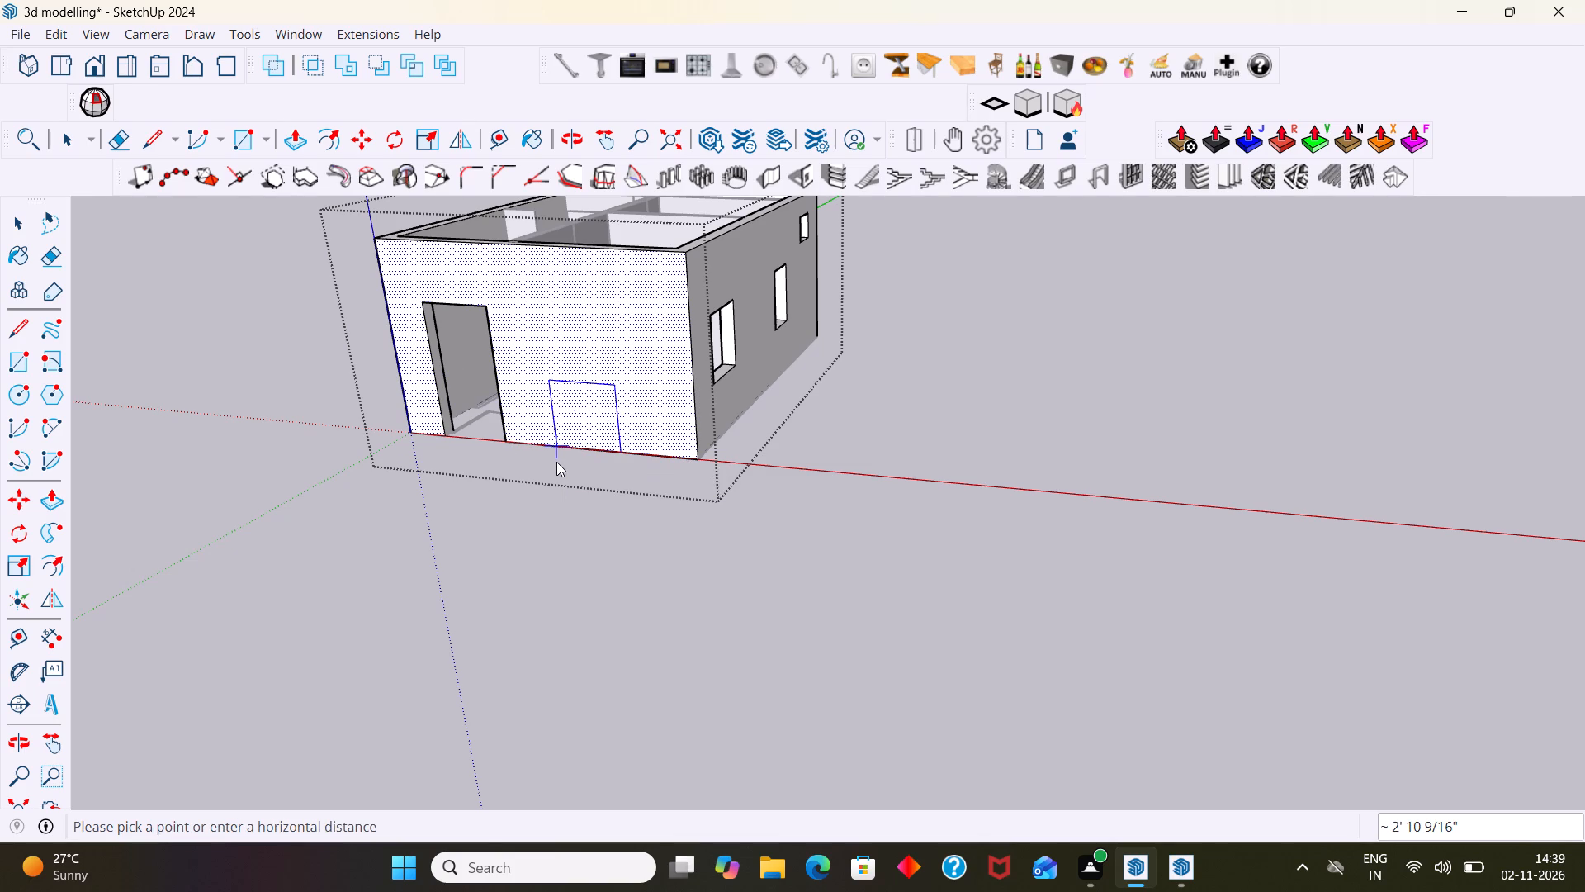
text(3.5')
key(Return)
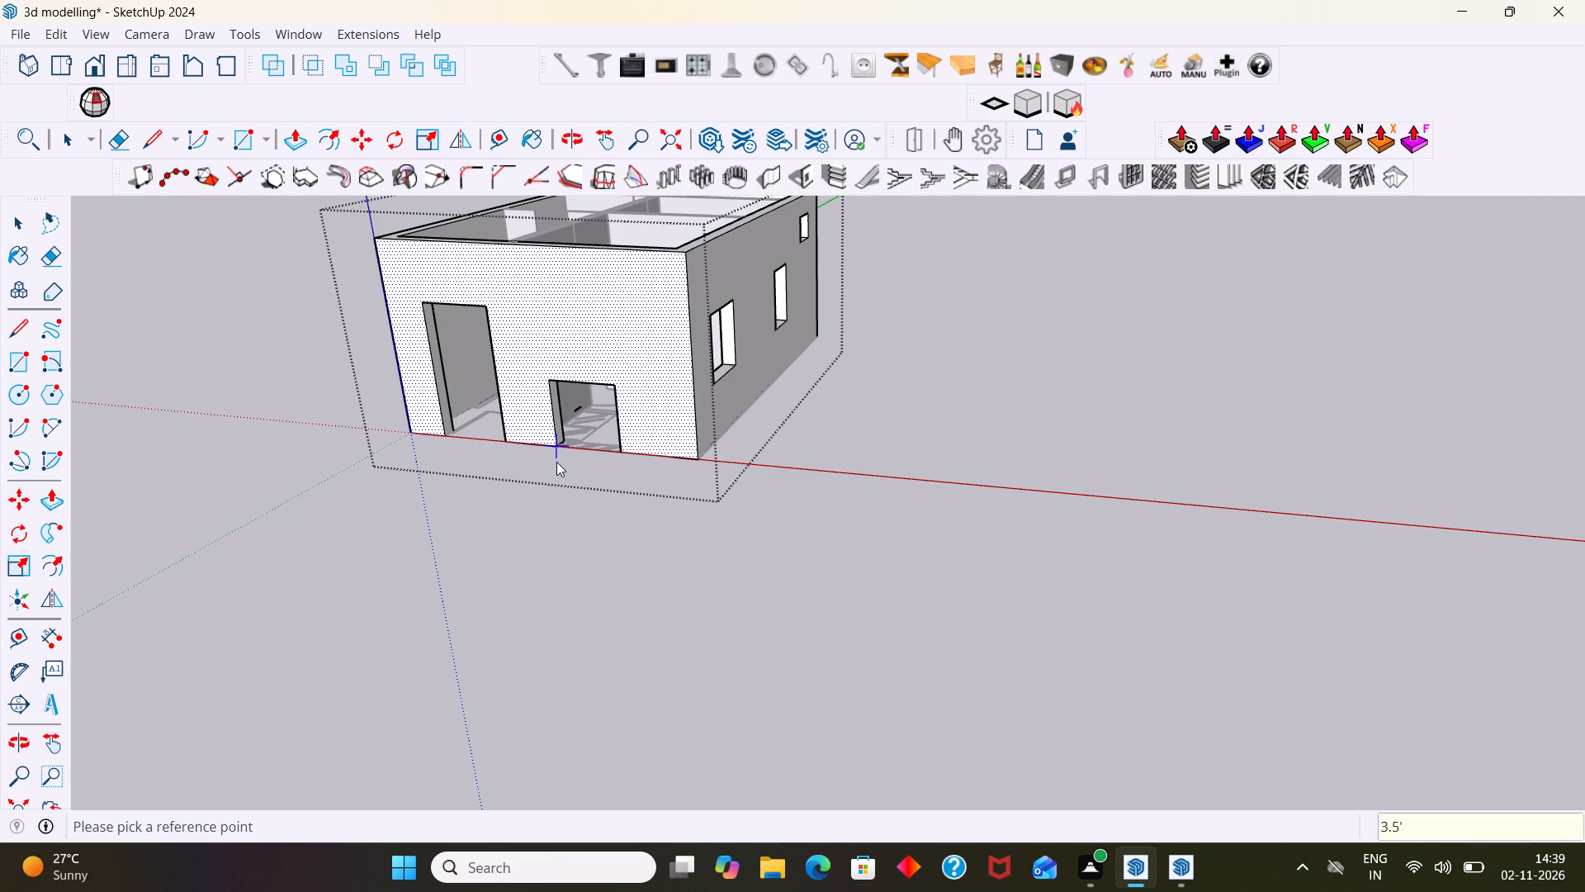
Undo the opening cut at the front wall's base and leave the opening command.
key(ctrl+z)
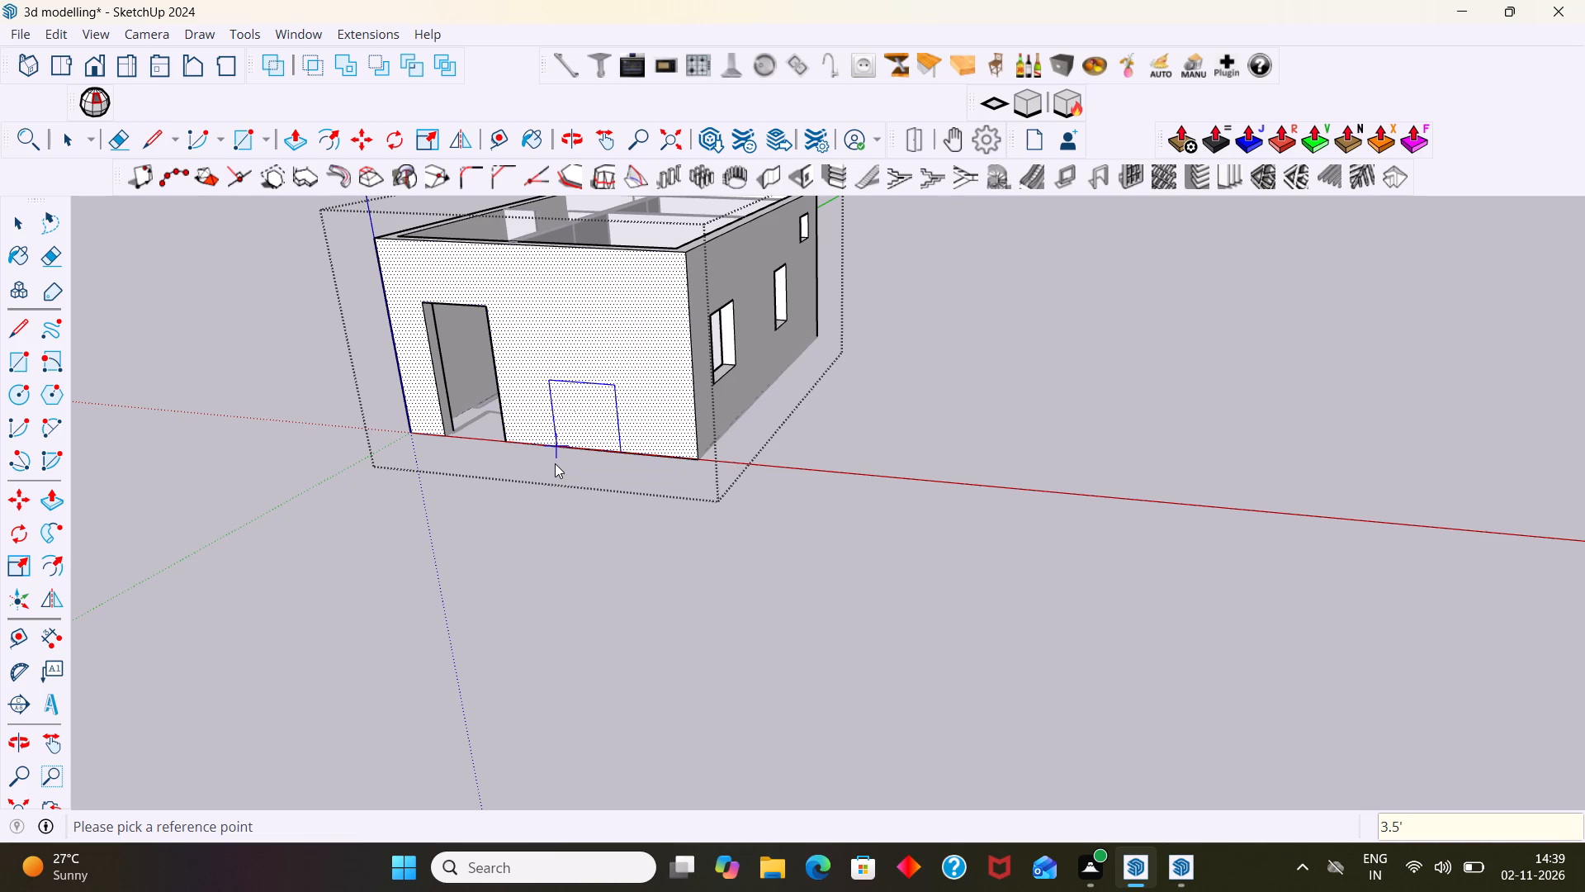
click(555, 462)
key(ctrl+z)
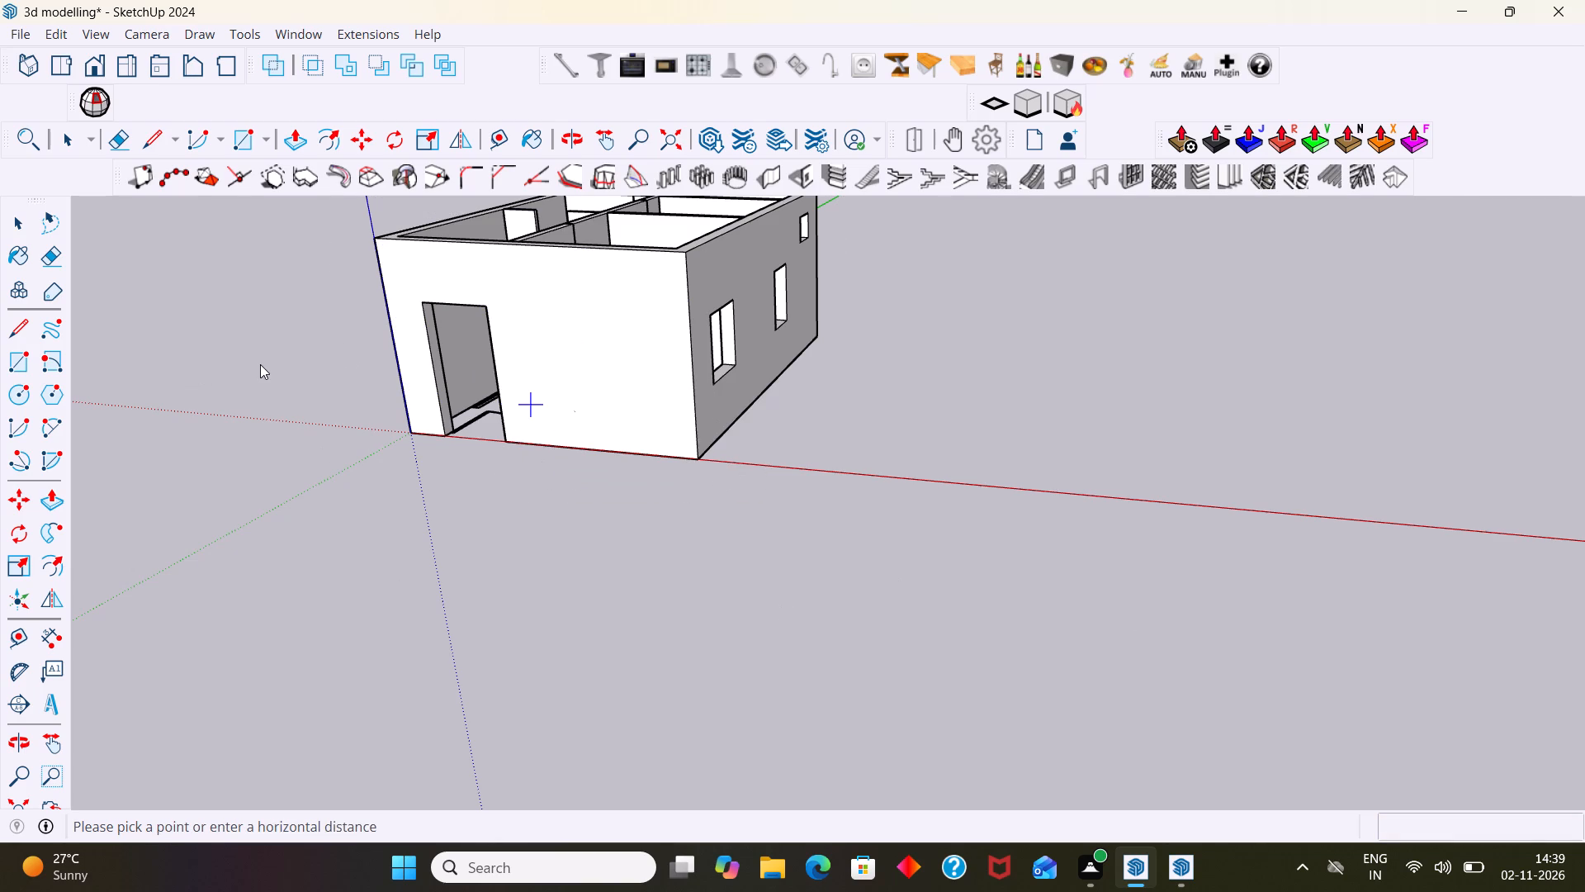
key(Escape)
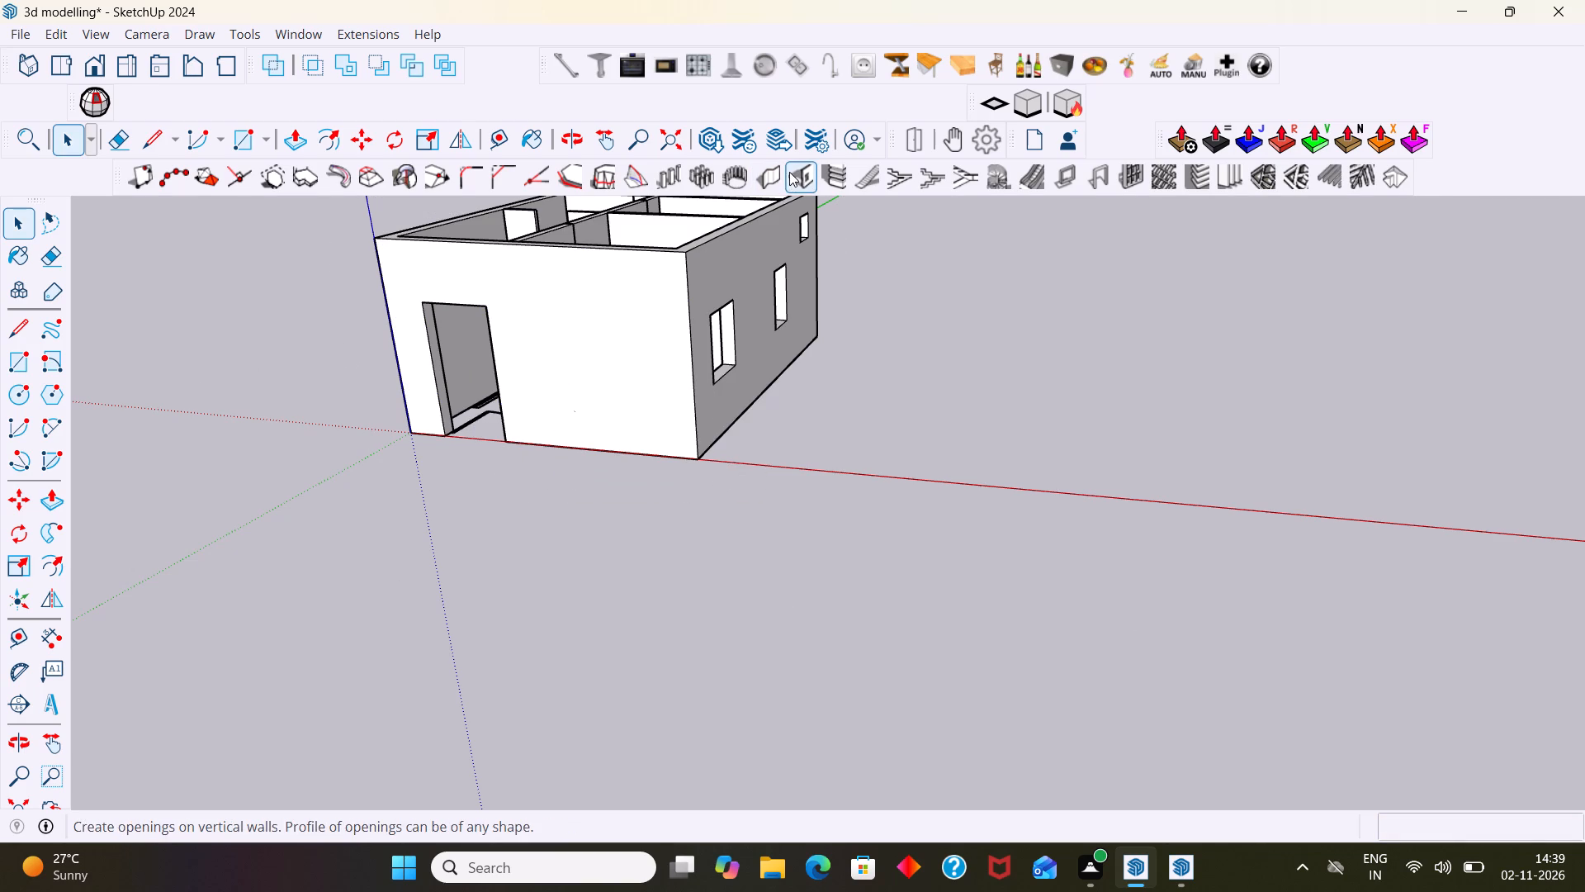
Cut a 3' 6" square window opening in the front wall face, placed freehand between the door and the far corner.
click(603, 344)
double_click(603, 344)
click(603, 344)
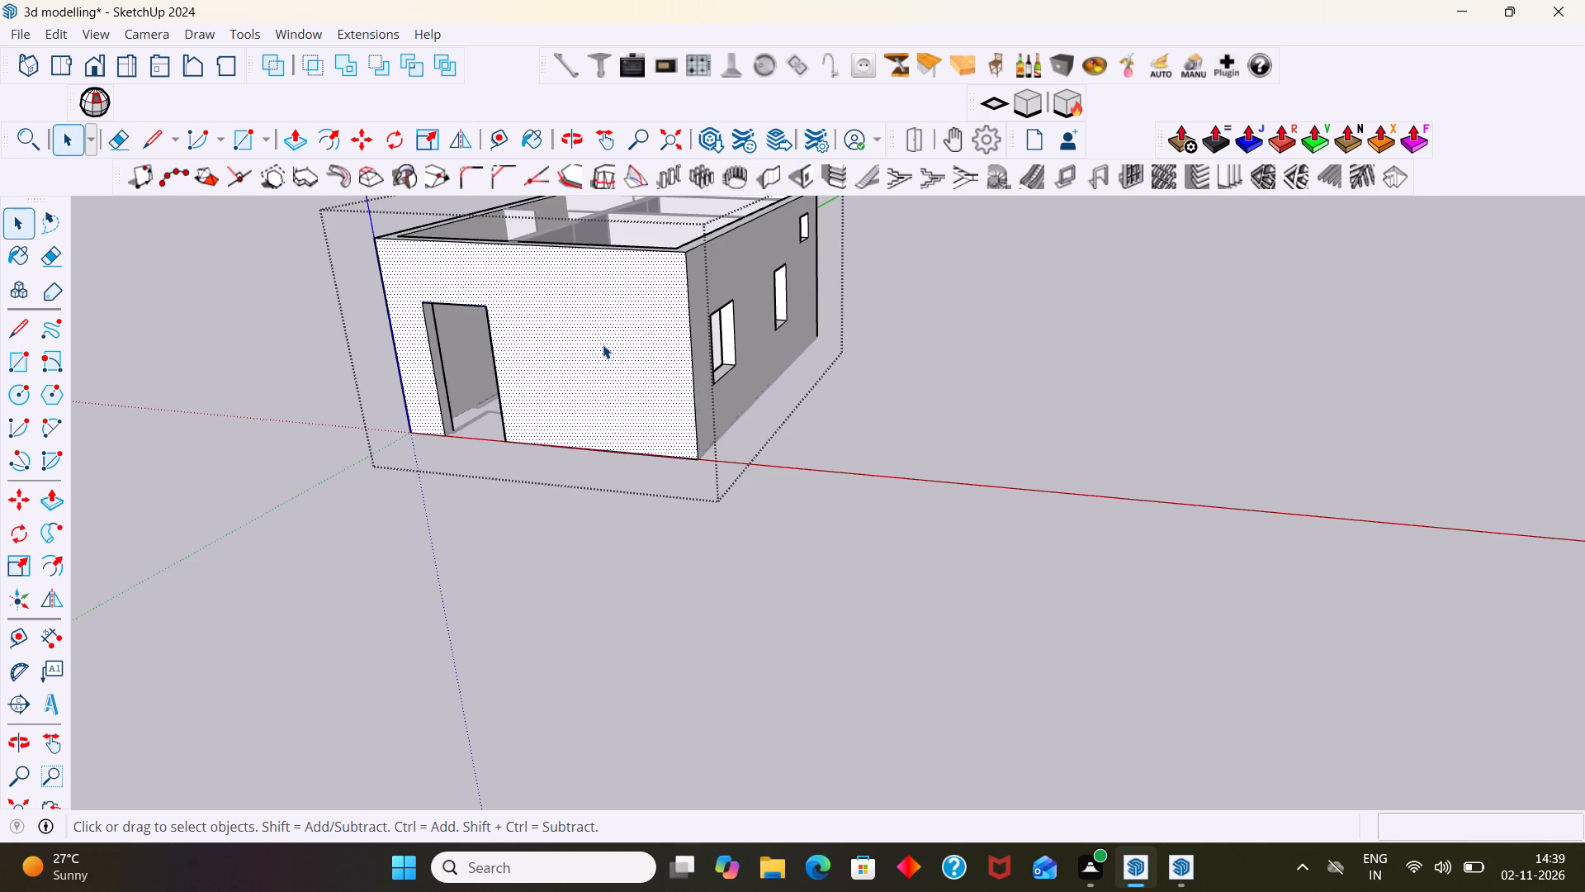
scroll(603, 344, up, 3)
click(802, 178)
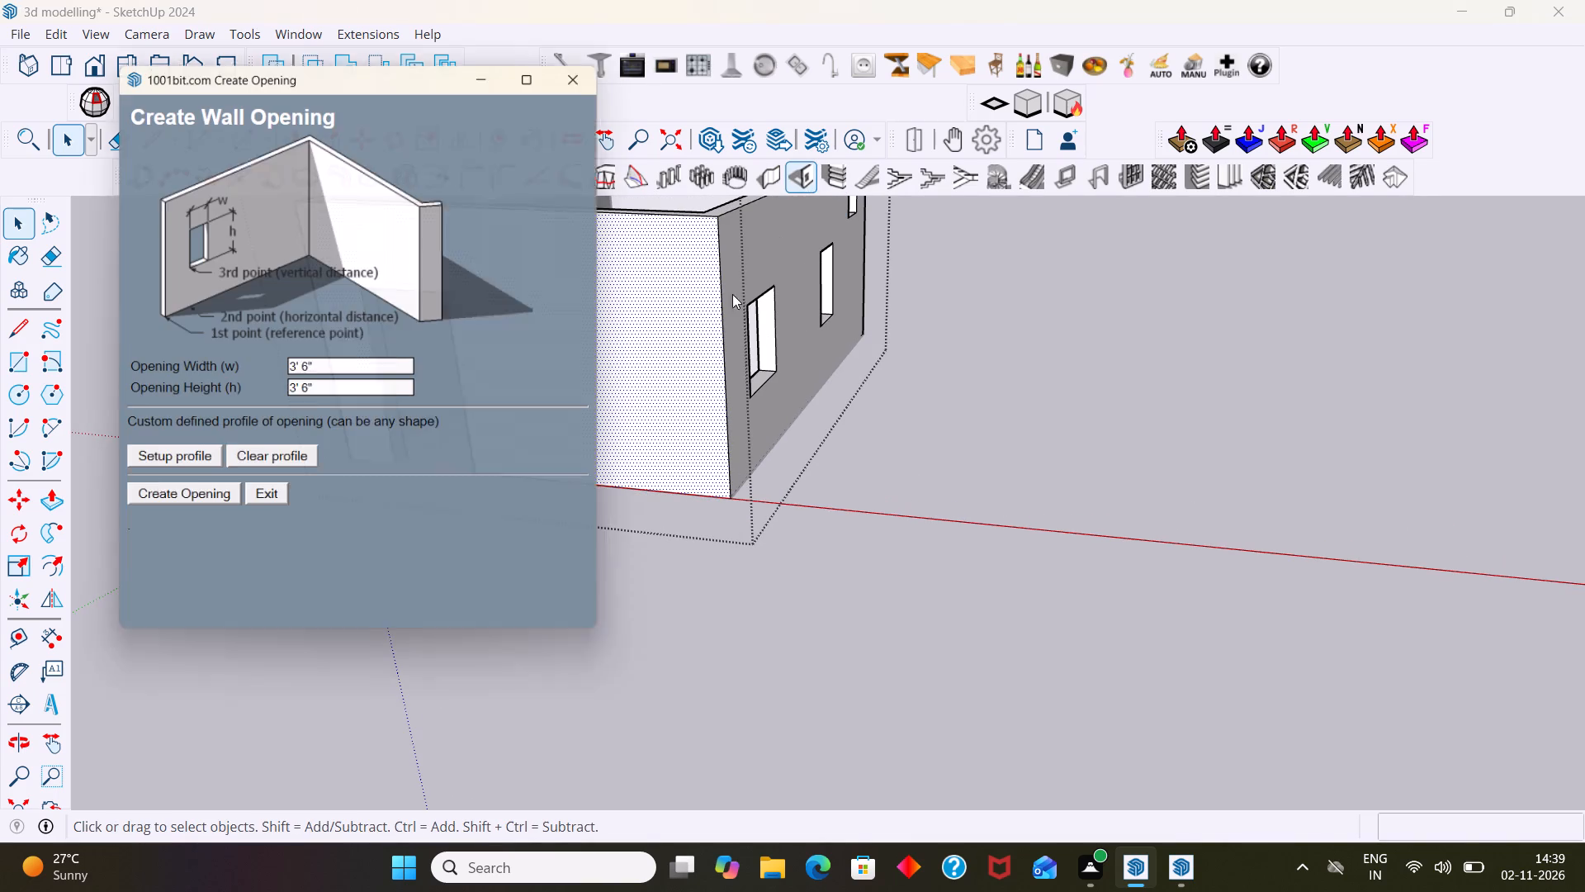
click(162, 502)
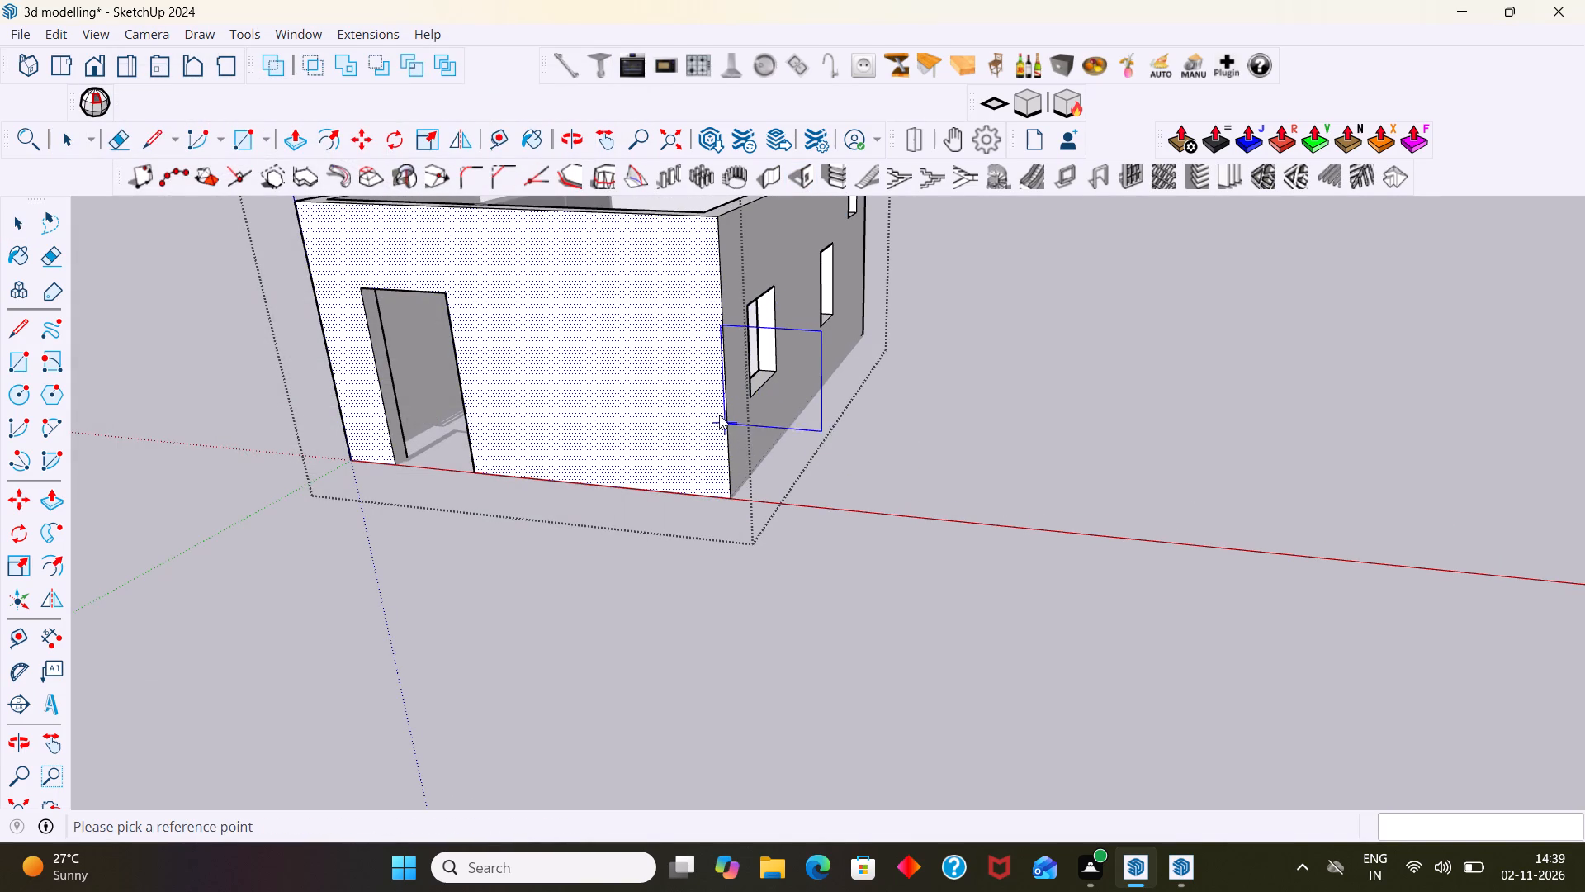
click(559, 413)
key(space)
scroll(627, 486, down, 1)
middle_drag(632, 491, 709, 496)
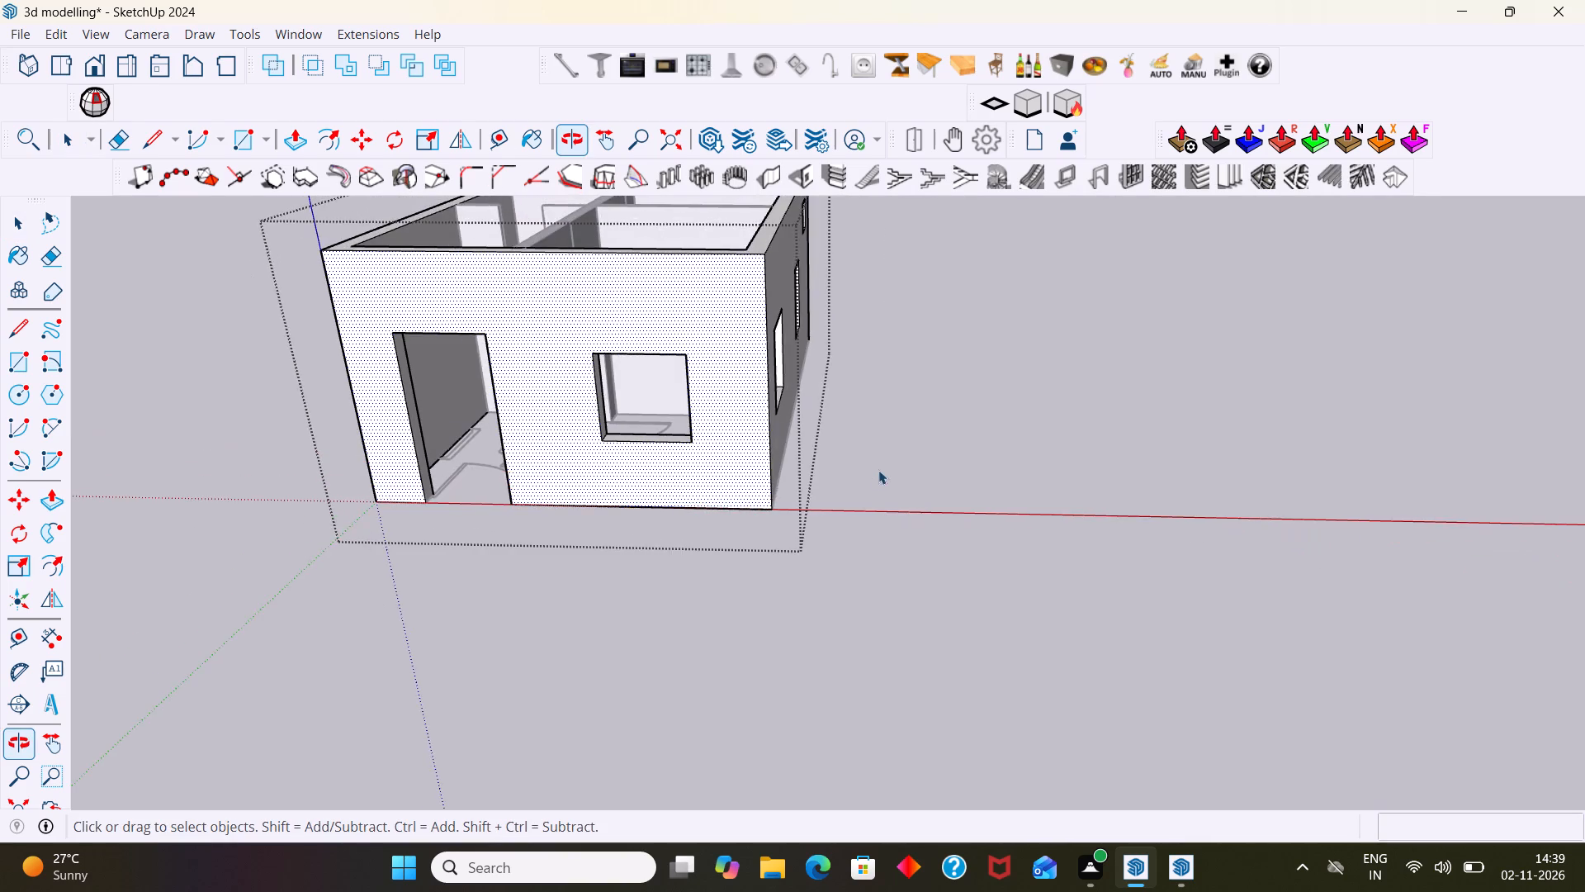
scroll(892, 457, up, 2)
click(892, 457)
Examine the whole house from several sides and from above, checking the wall openings and the room layout inside.
middle_drag(703, 421, 1196, 364)
scroll(1121, 357, up, 2)
middle_drag(1080, 396, 986, 552)
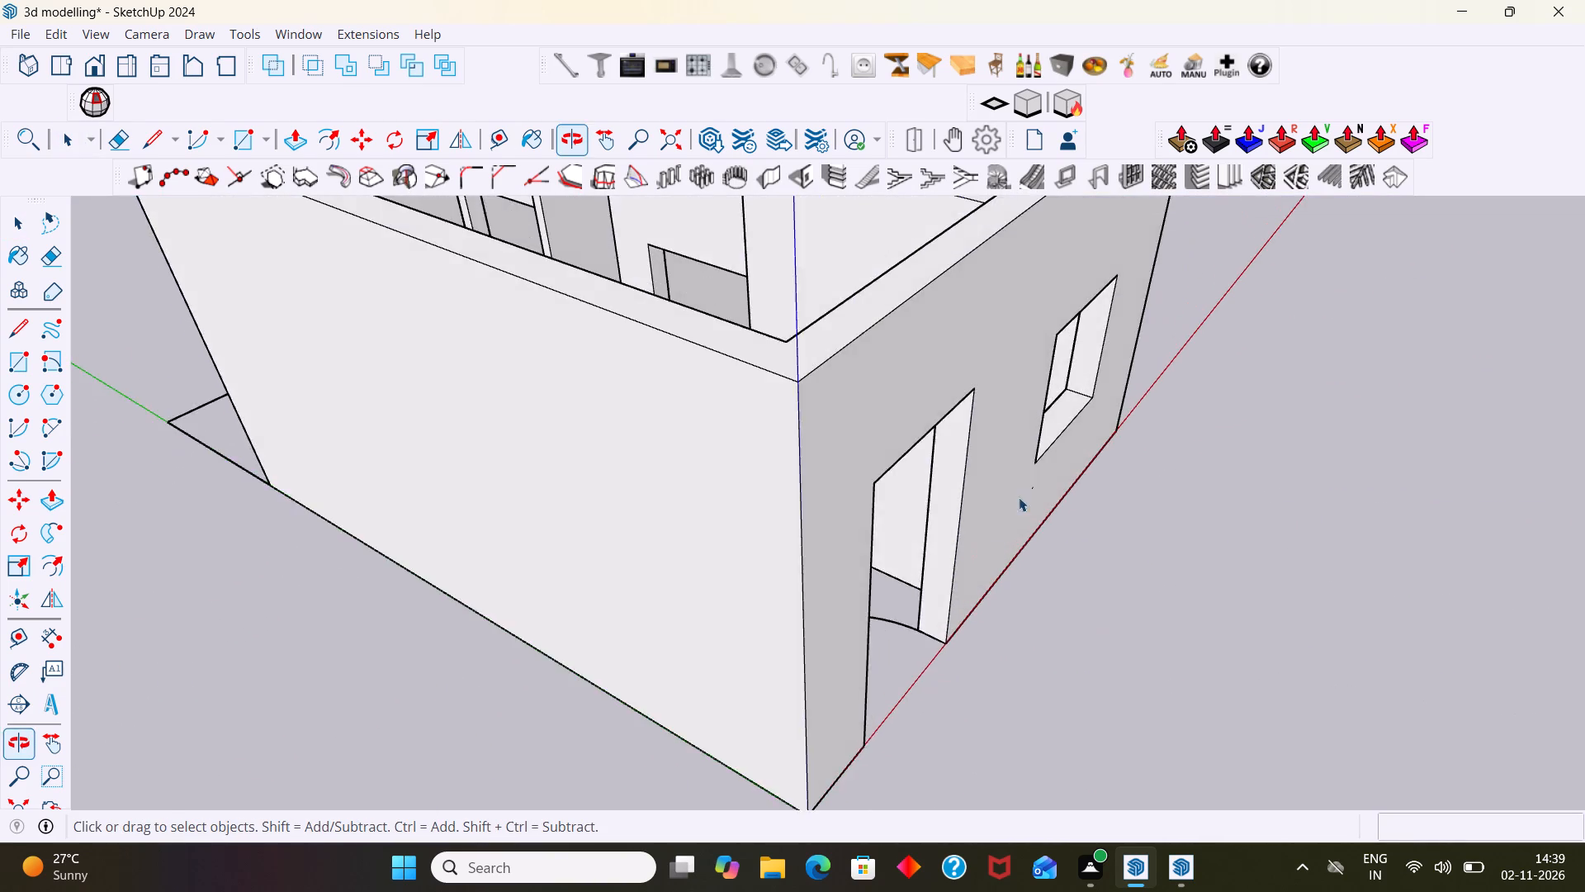
scroll(1019, 497, down, 11)
middle_drag(1029, 493, 942, 510)
scroll(1001, 456, up, 7)
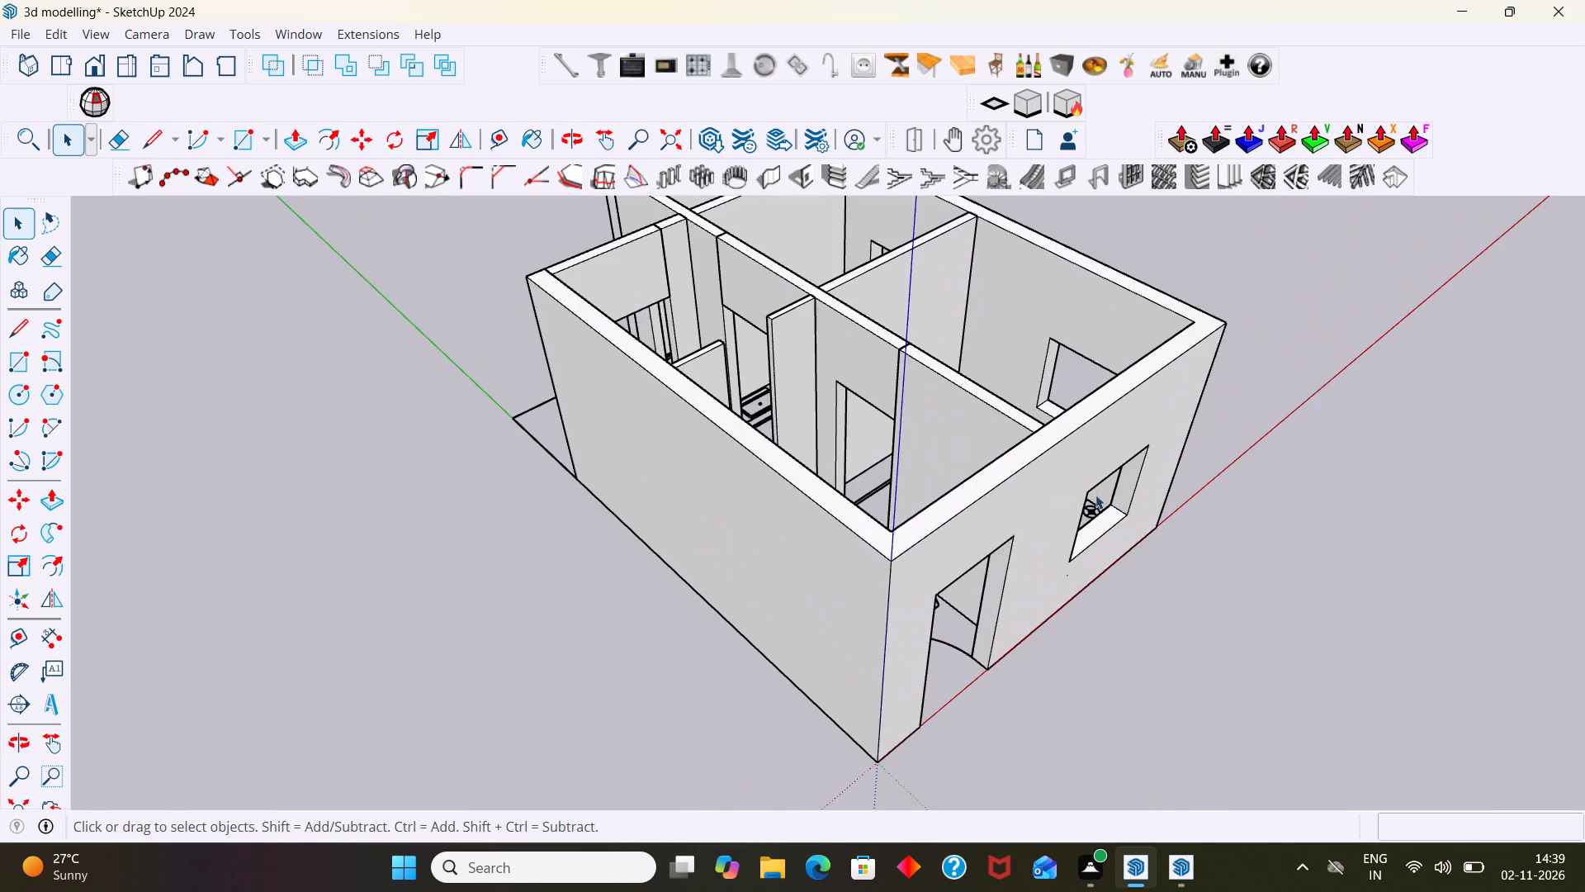
shift+middle_drag(1102, 496, 594, 570)
scroll(553, 586, down, 2)
middle_drag(512, 610, 816, 409)
scroll(722, 439, down, 3)
middle_drag(707, 475, 729, 589)
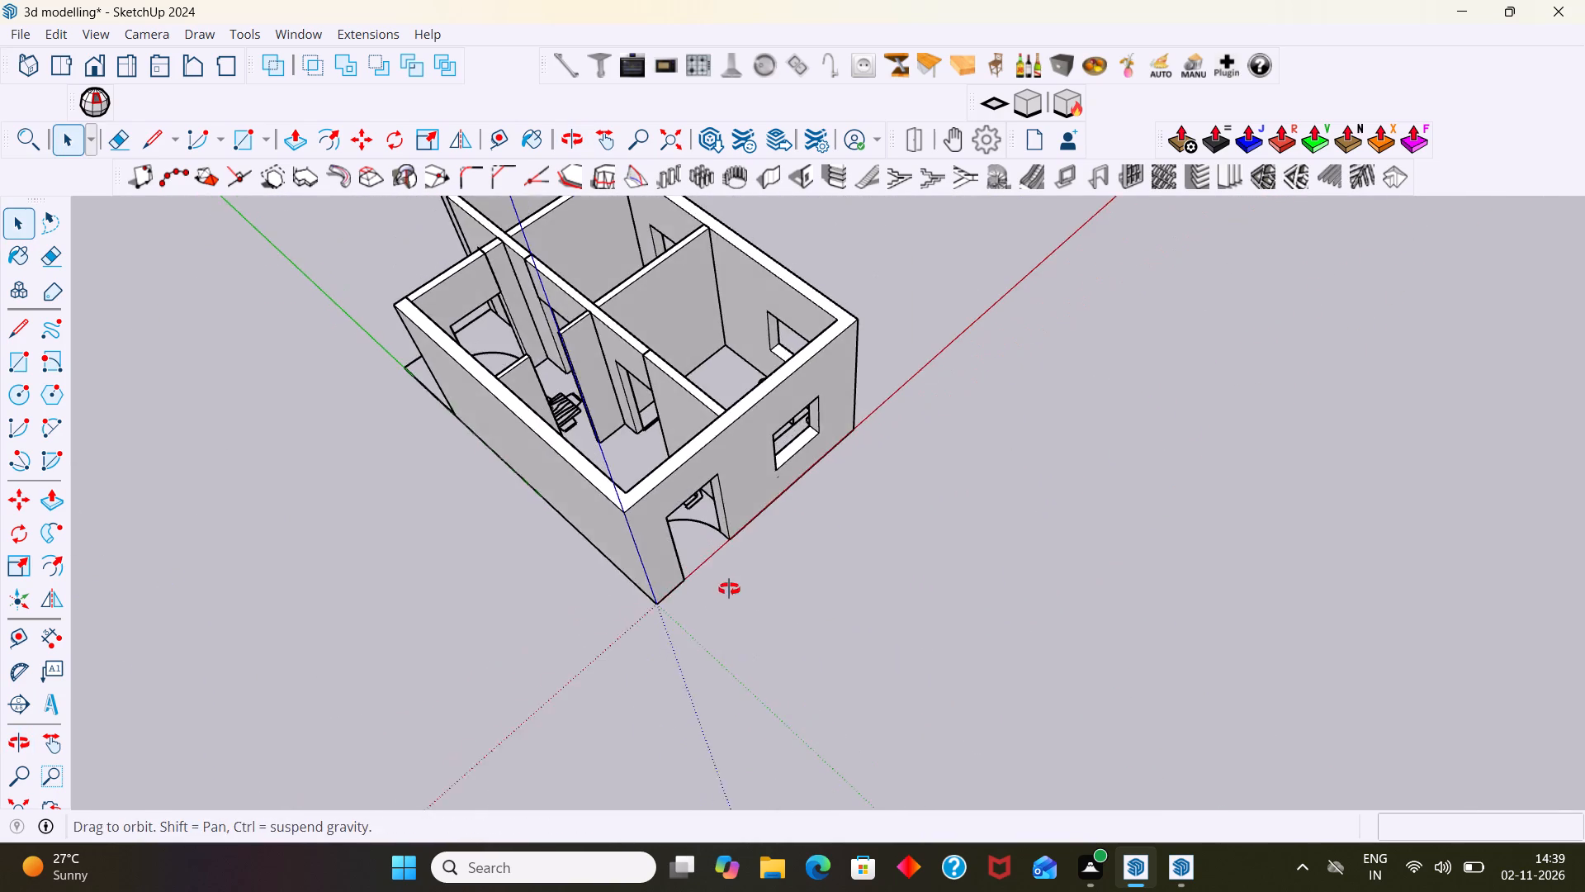
middle_drag(729, 589, 729, 590)
scroll(683, 520, up, 1)
scroll(683, 501, down, 5)
shift+middle_drag(696, 501, 717, 583)
middle_drag(718, 565, 1072, 384)
scroll(570, 553, up, 3)
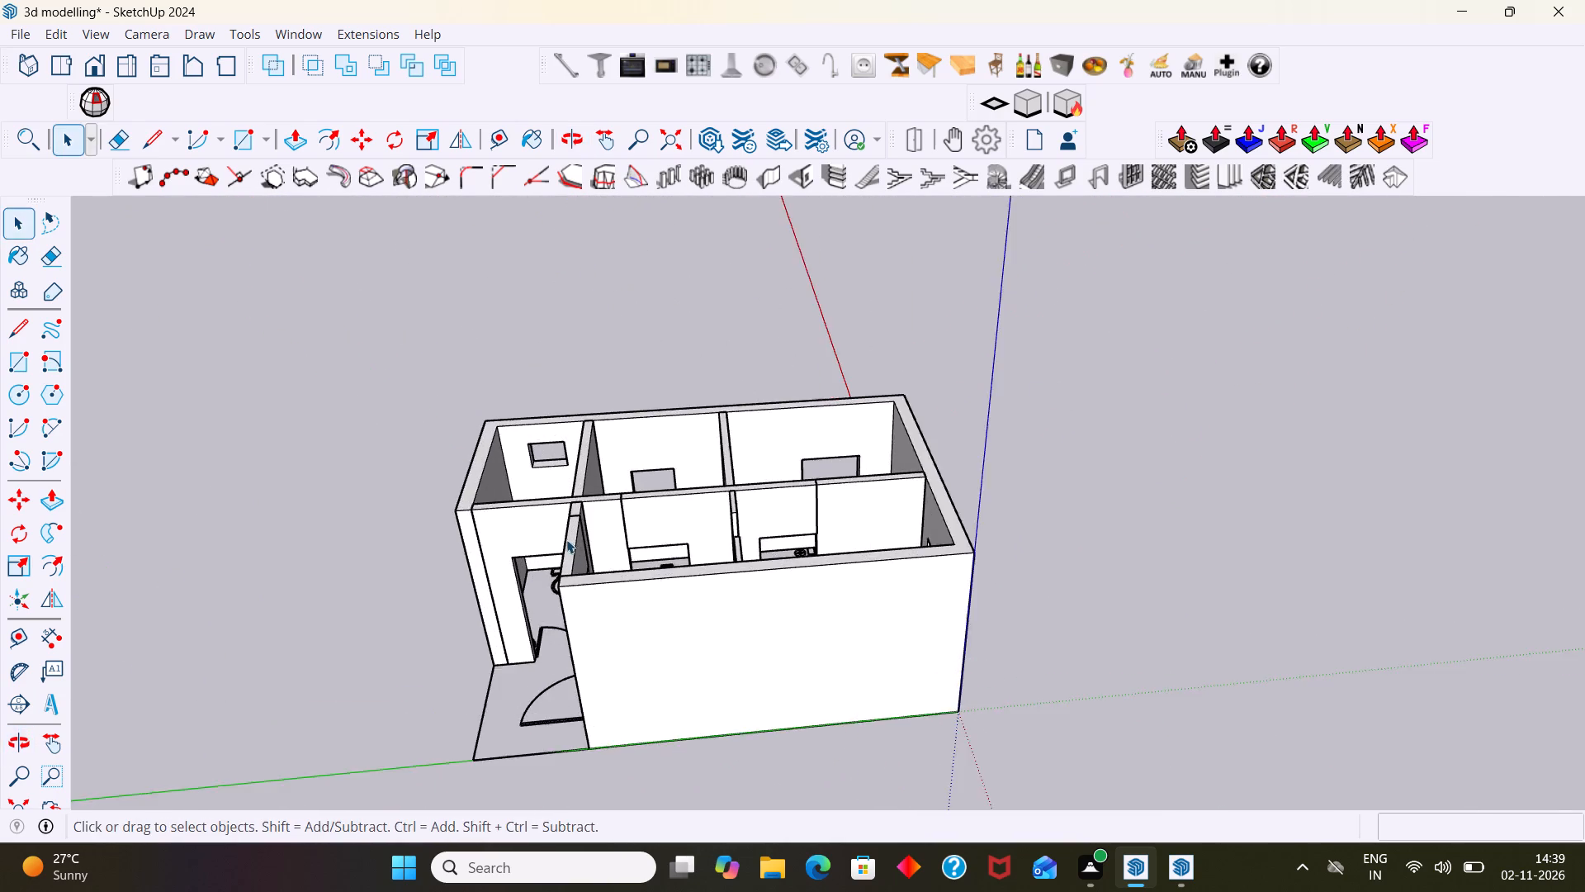
scroll(566, 539, up, 3)
middle_drag(594, 534, 627, 749)
scroll(534, 570, up, 3)
middle_drag(562, 627, 575, 651)
scroll(580, 604, down, 9)
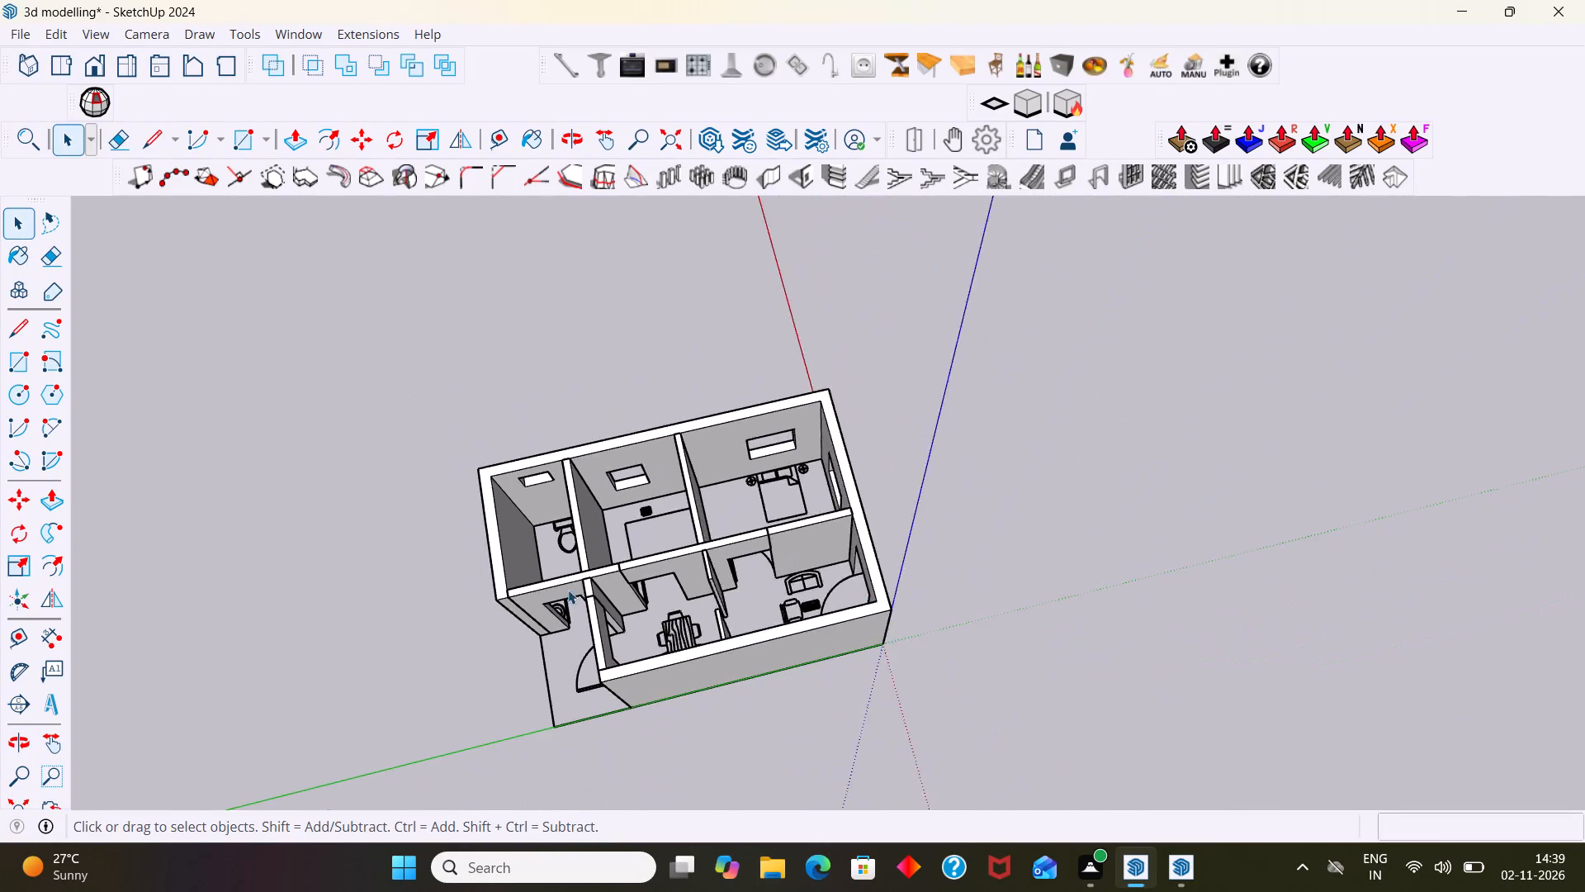
scroll(568, 590, down, 1)
middle_drag(603, 605, 288, 592)
scroll(488, 531, down, 5)
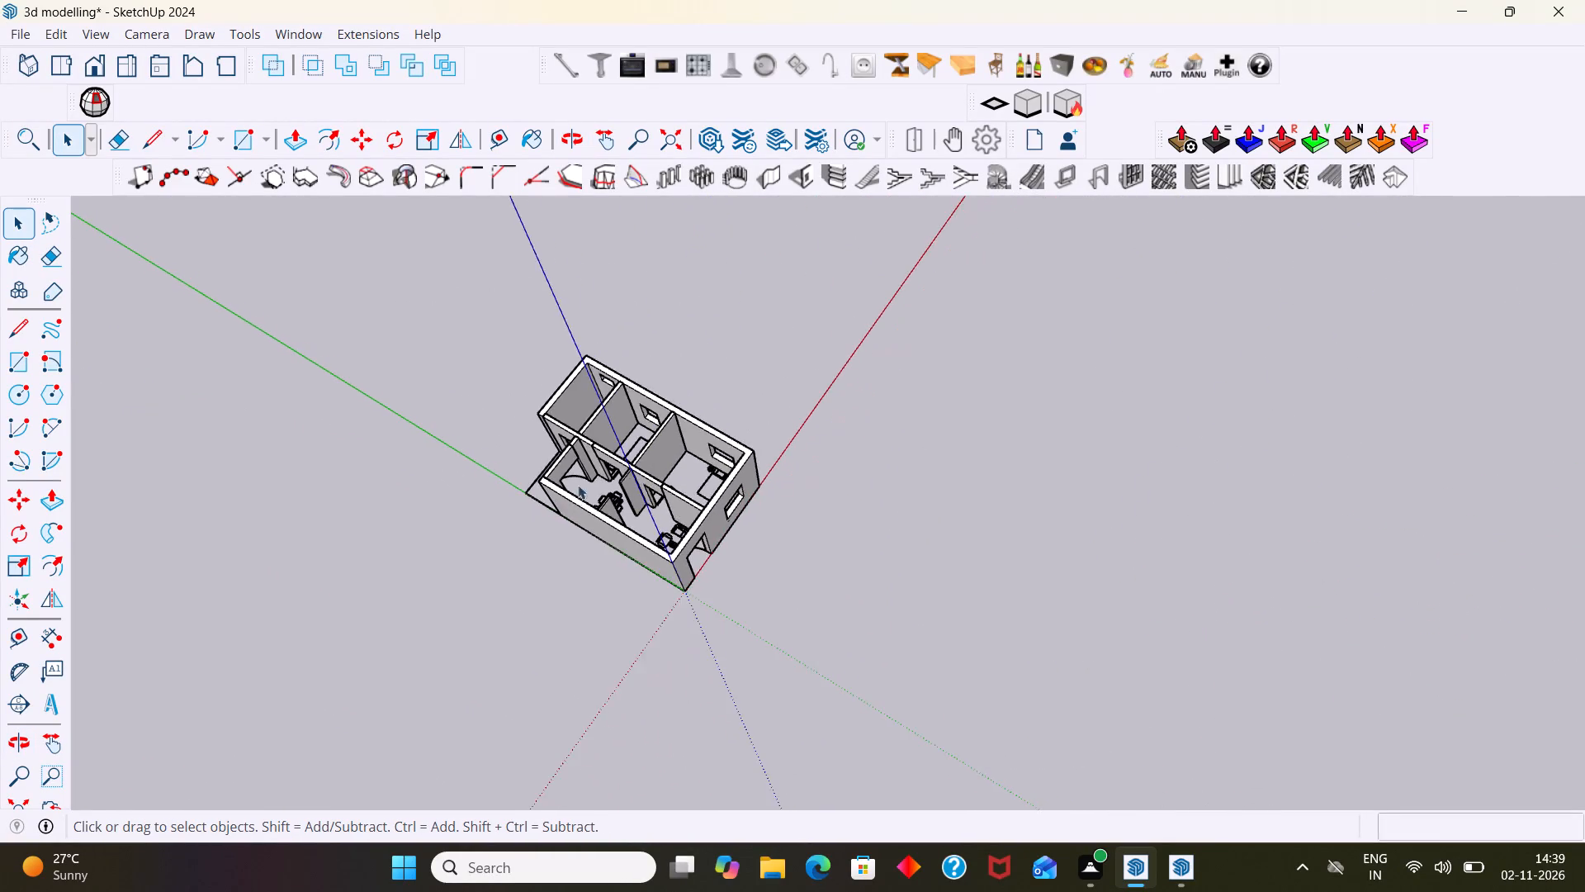
scroll(579, 477, up, 14)
middle_drag(565, 459, 493, 367)
scroll(493, 367, up, 1)
scroll(498, 374, down, 10)
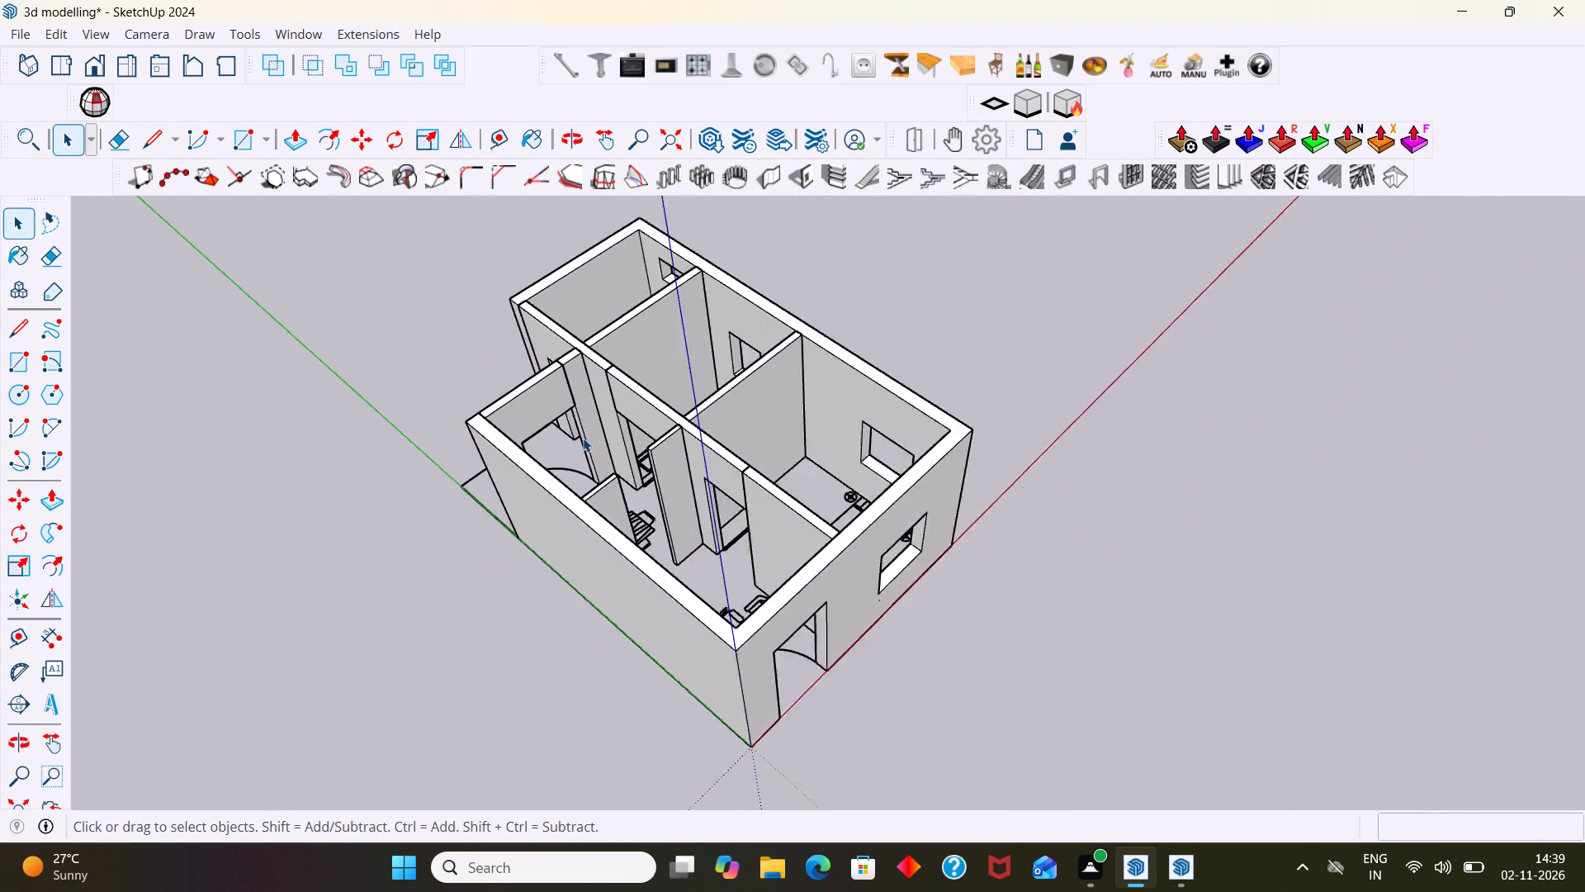
scroll(583, 438, down, 5)
scroll(711, 508, up, 7)
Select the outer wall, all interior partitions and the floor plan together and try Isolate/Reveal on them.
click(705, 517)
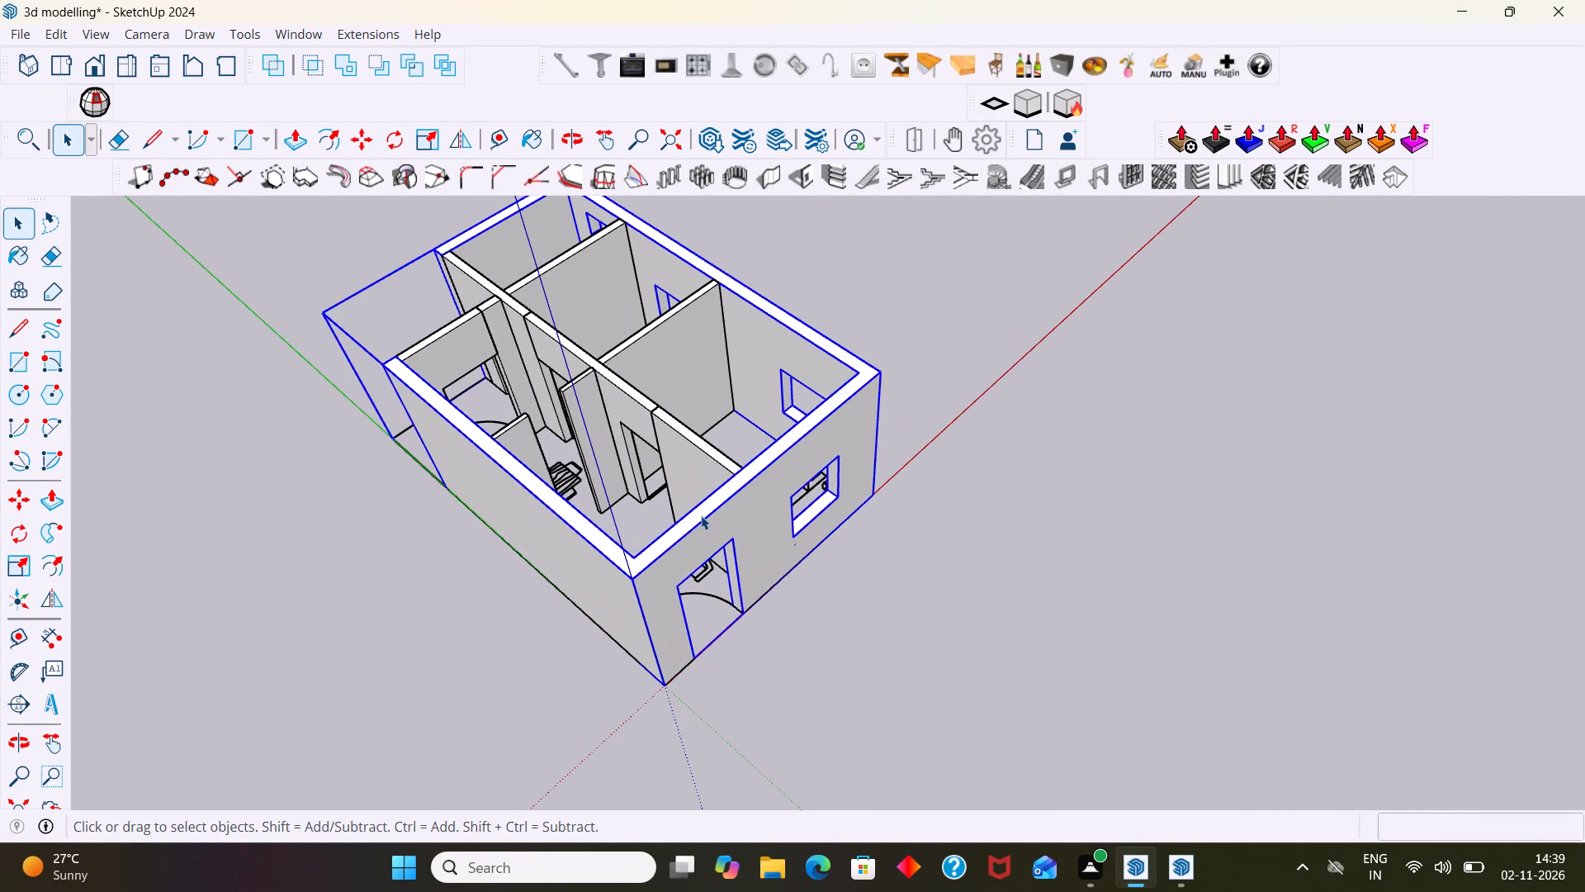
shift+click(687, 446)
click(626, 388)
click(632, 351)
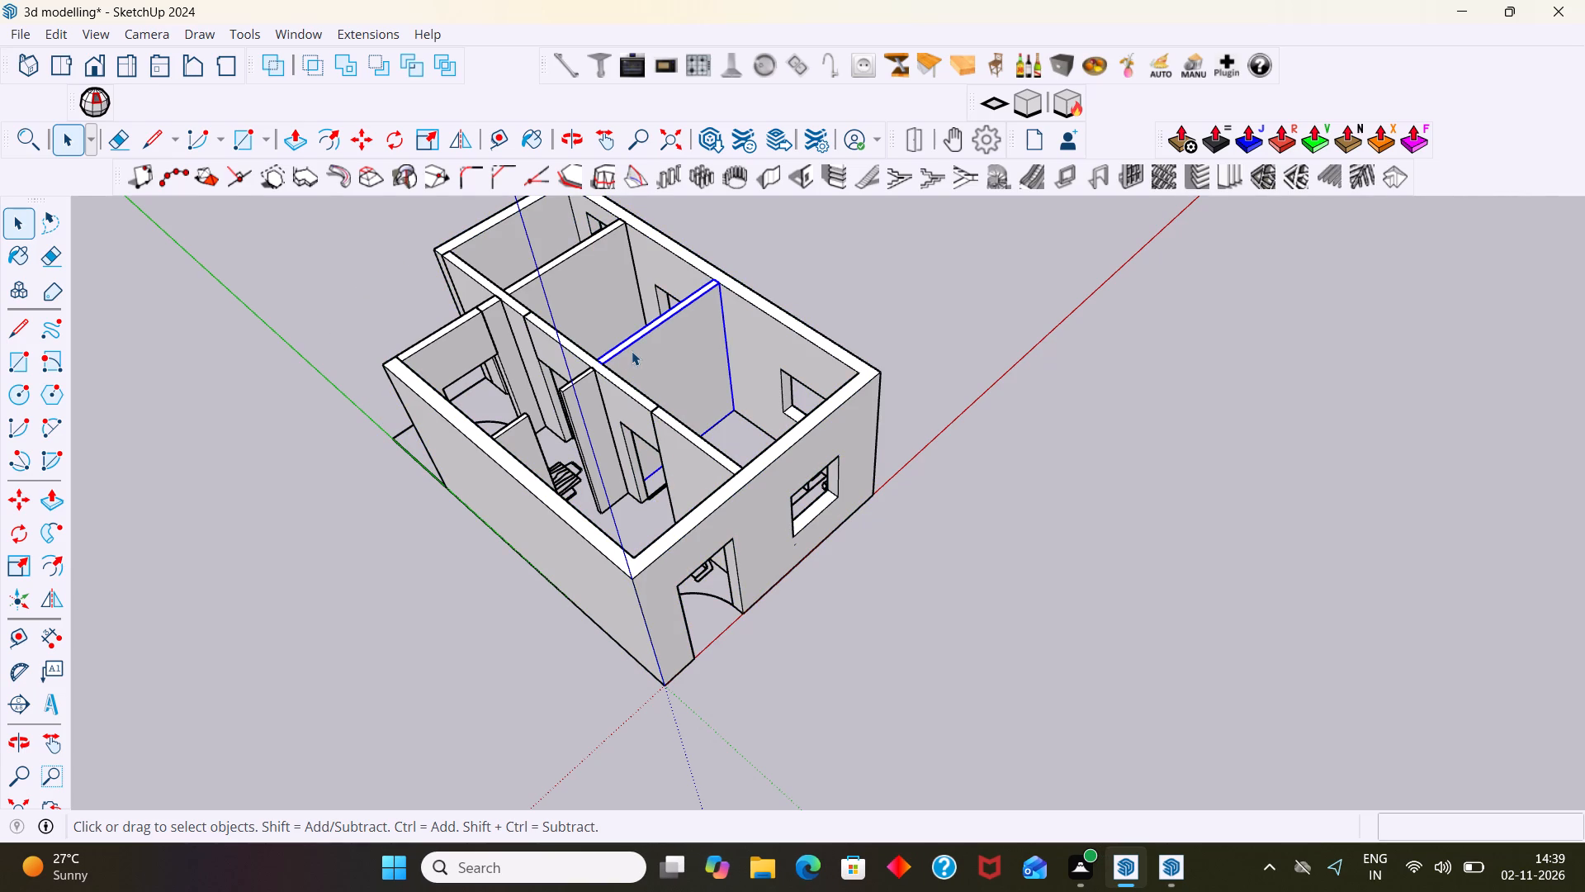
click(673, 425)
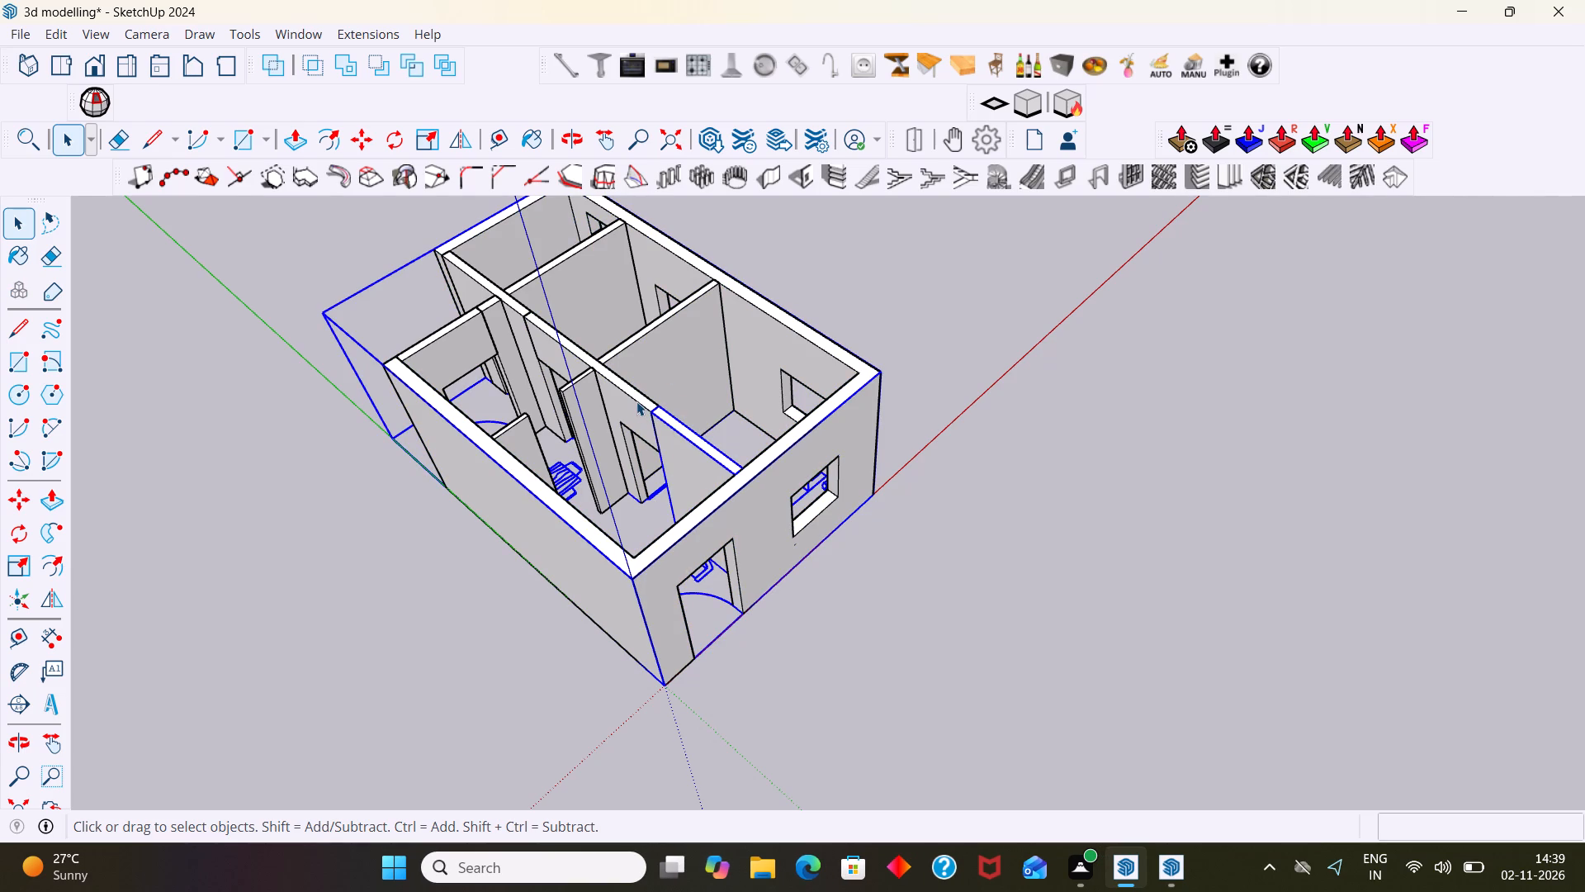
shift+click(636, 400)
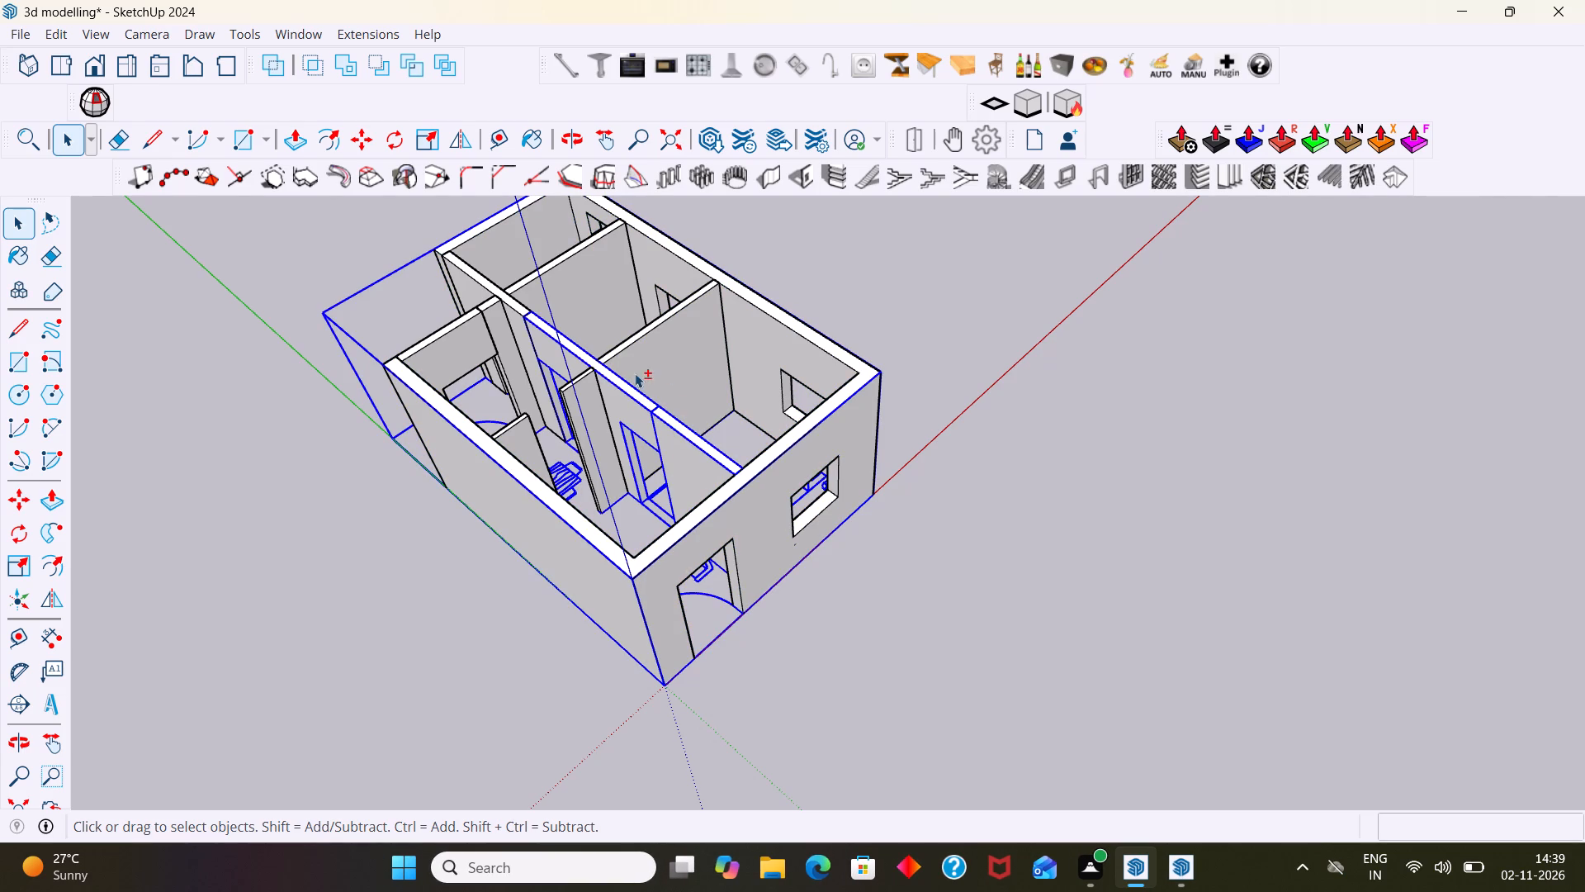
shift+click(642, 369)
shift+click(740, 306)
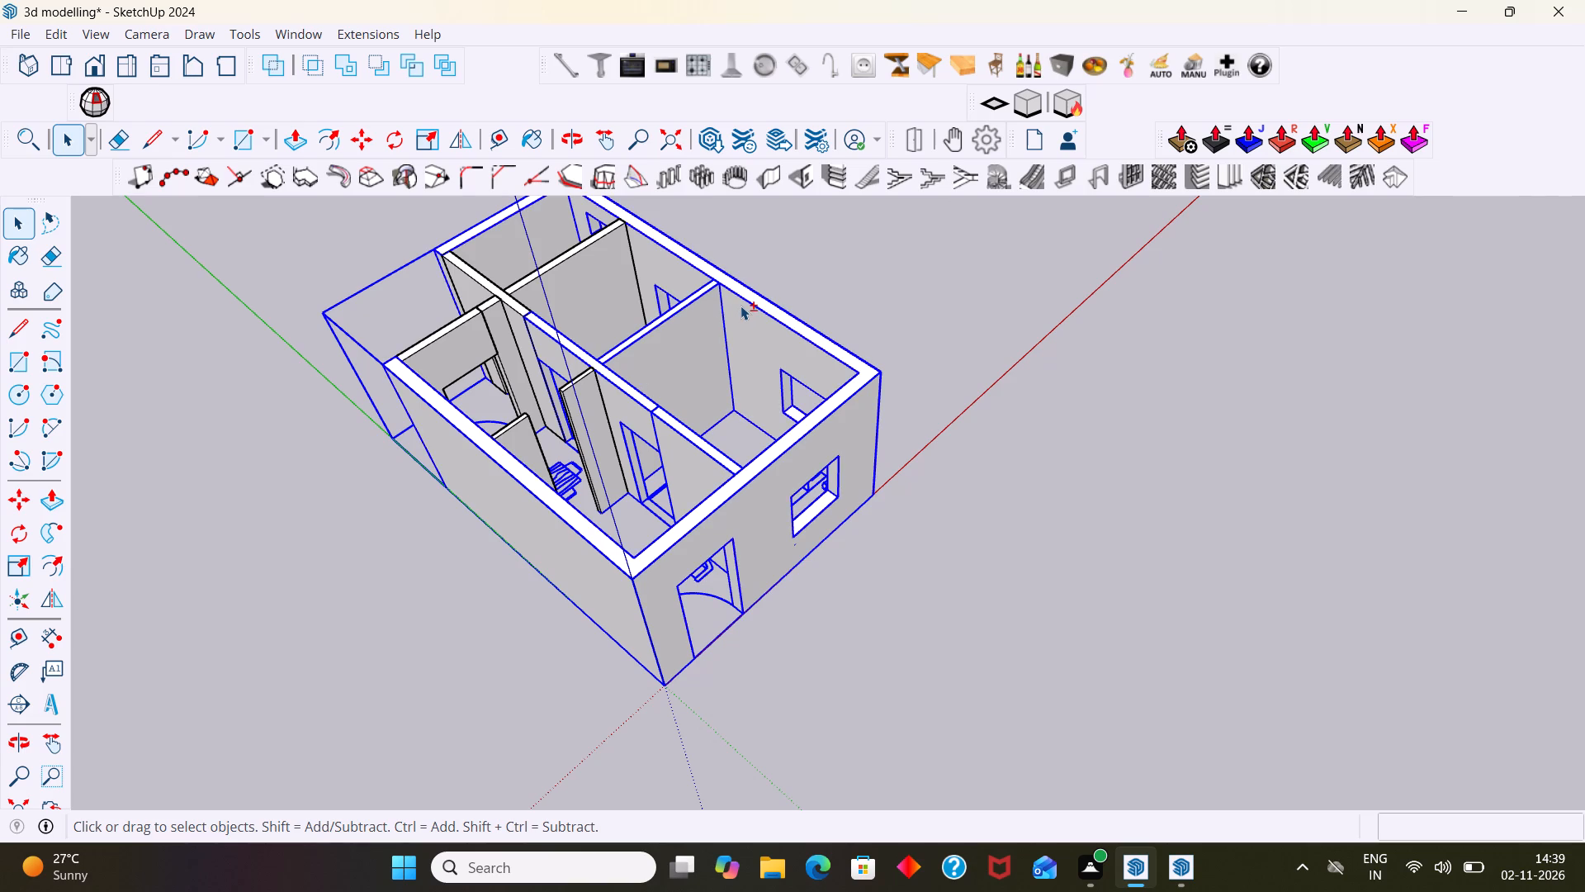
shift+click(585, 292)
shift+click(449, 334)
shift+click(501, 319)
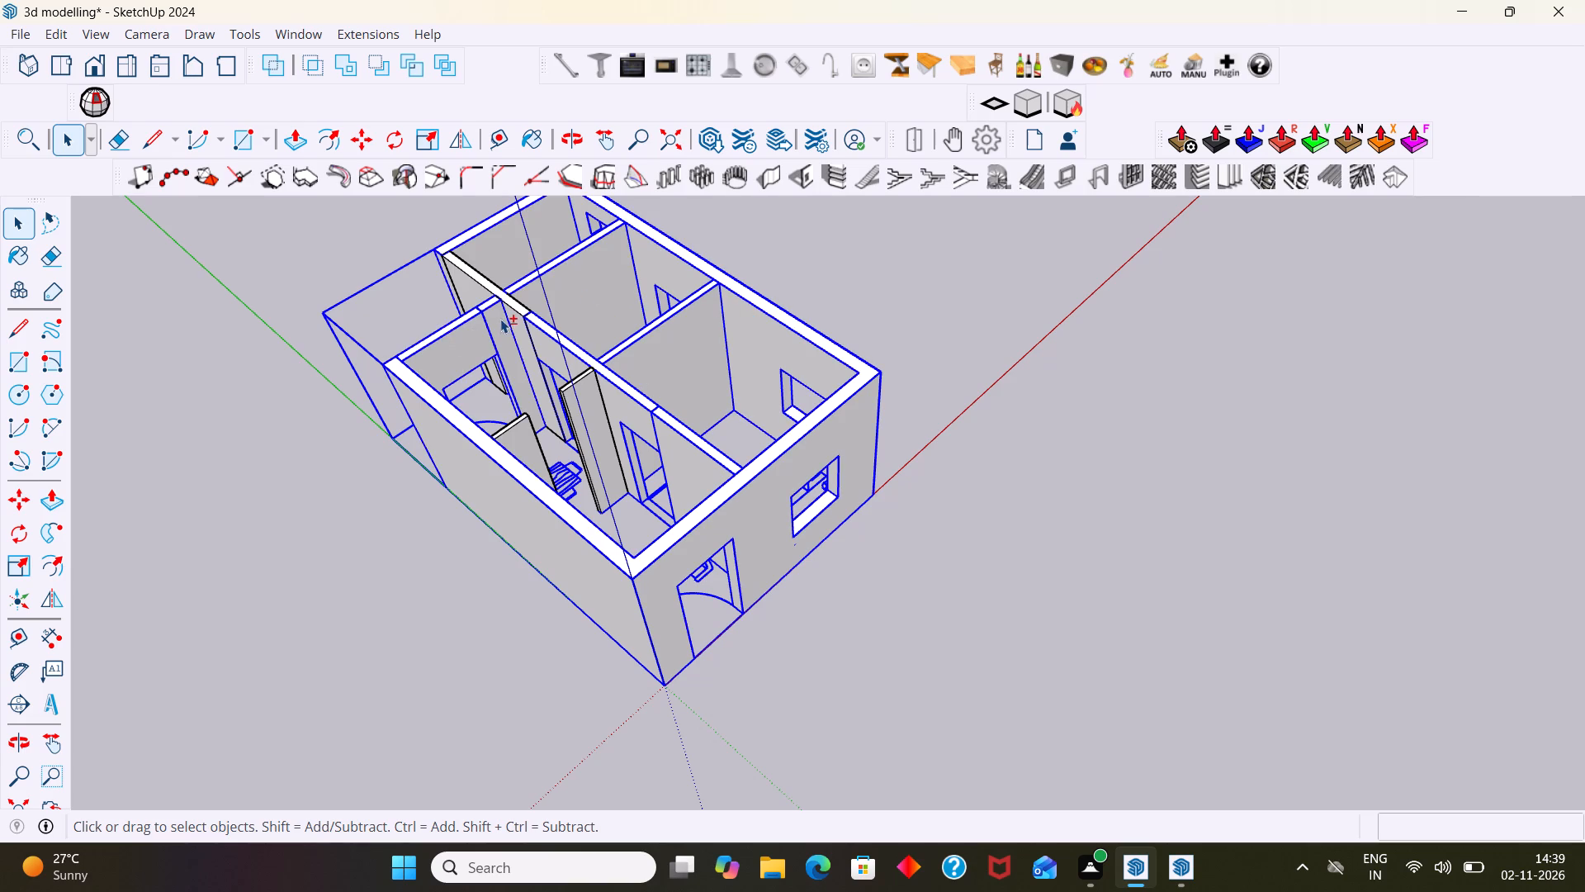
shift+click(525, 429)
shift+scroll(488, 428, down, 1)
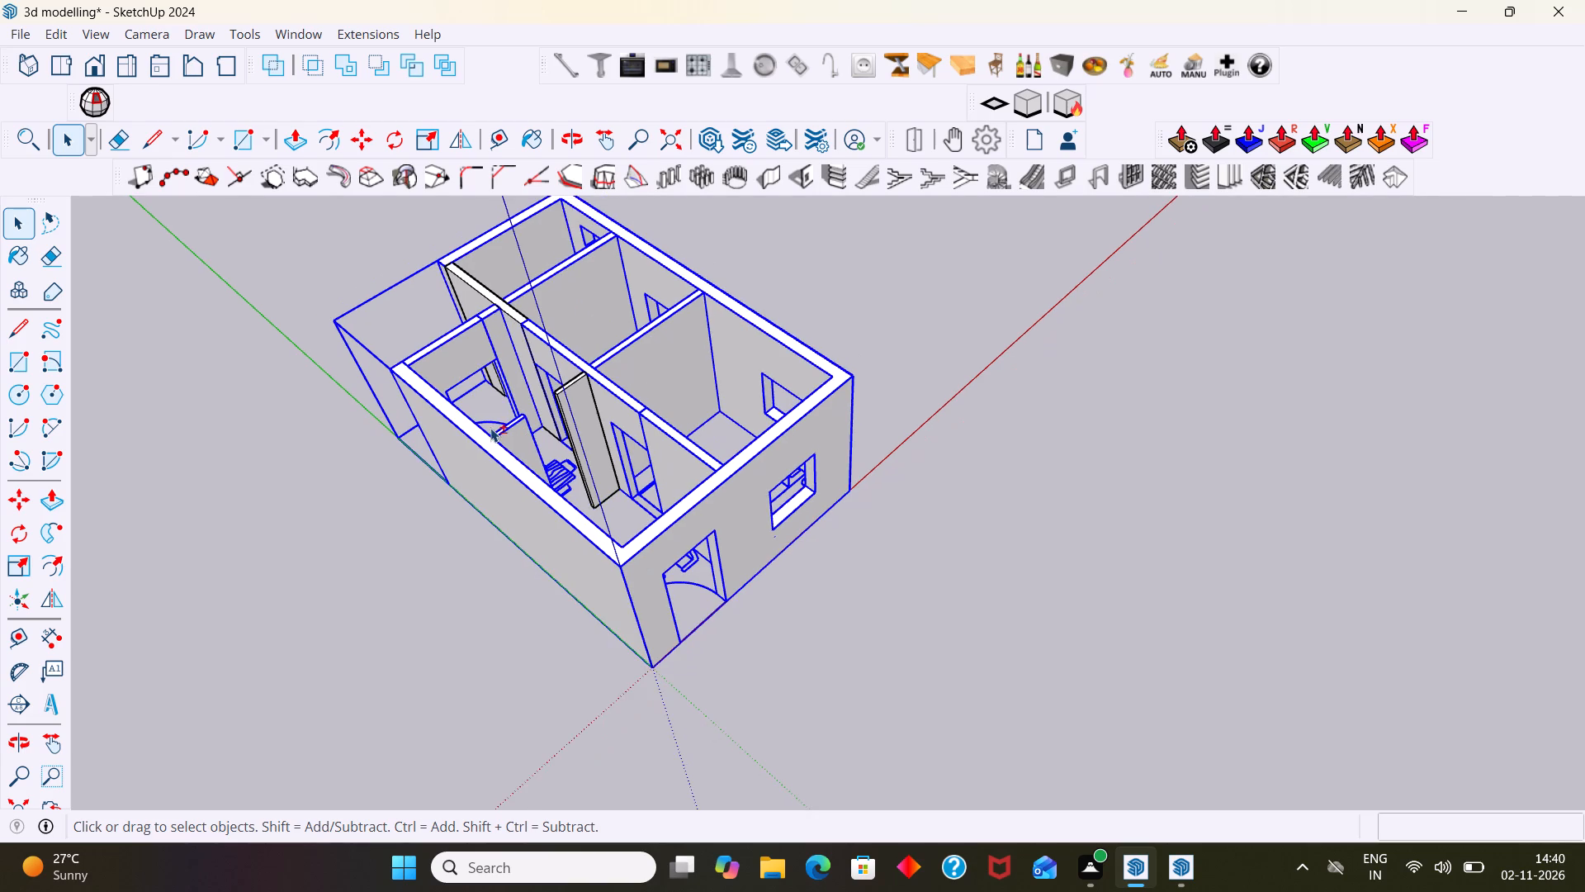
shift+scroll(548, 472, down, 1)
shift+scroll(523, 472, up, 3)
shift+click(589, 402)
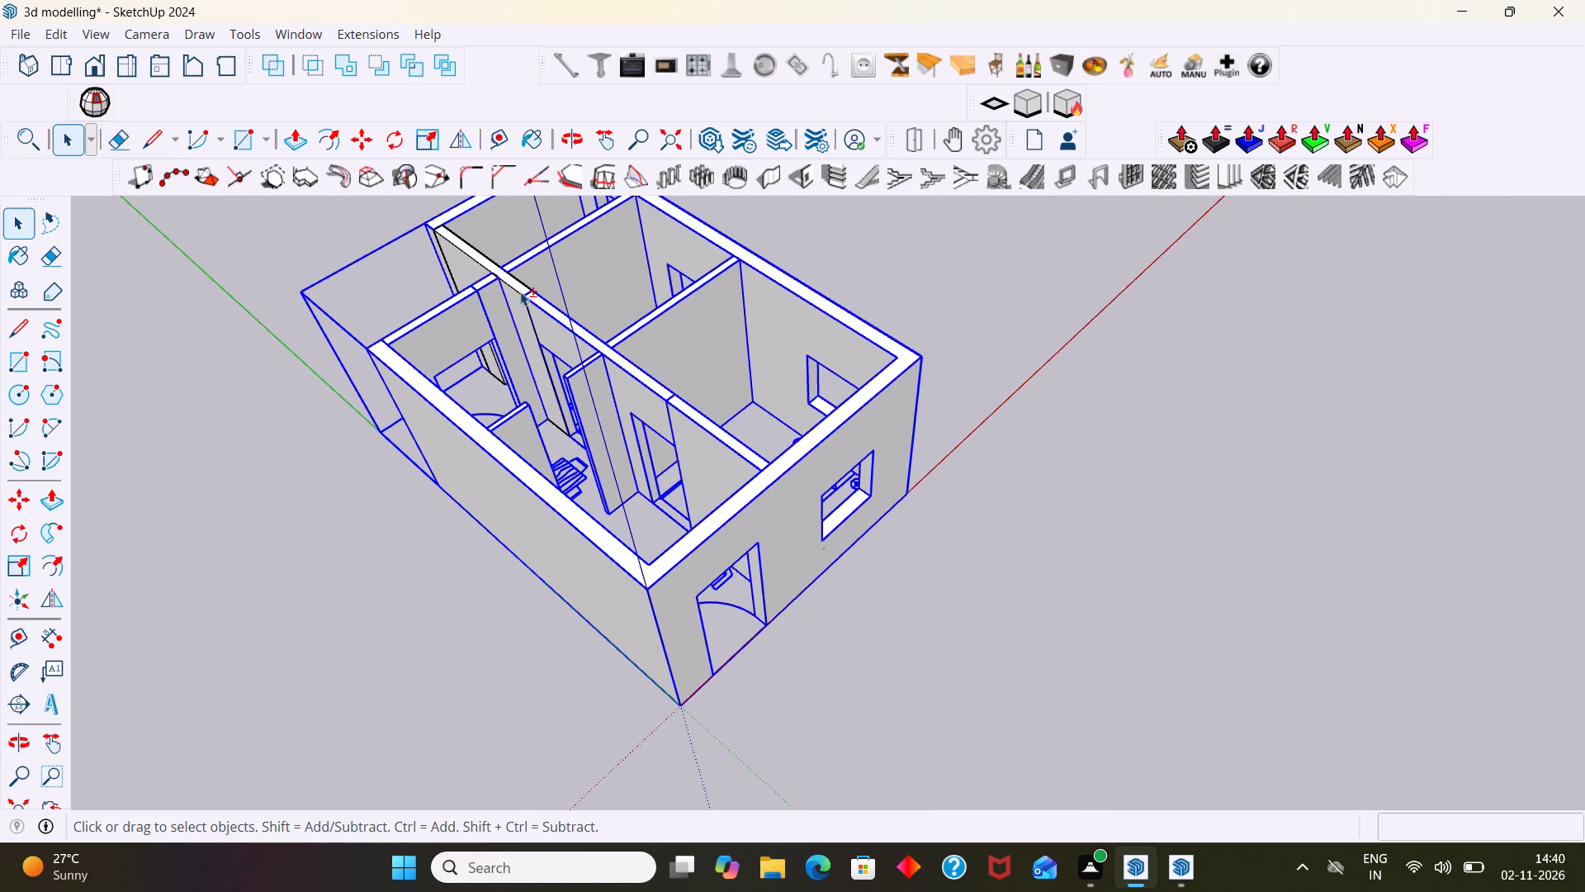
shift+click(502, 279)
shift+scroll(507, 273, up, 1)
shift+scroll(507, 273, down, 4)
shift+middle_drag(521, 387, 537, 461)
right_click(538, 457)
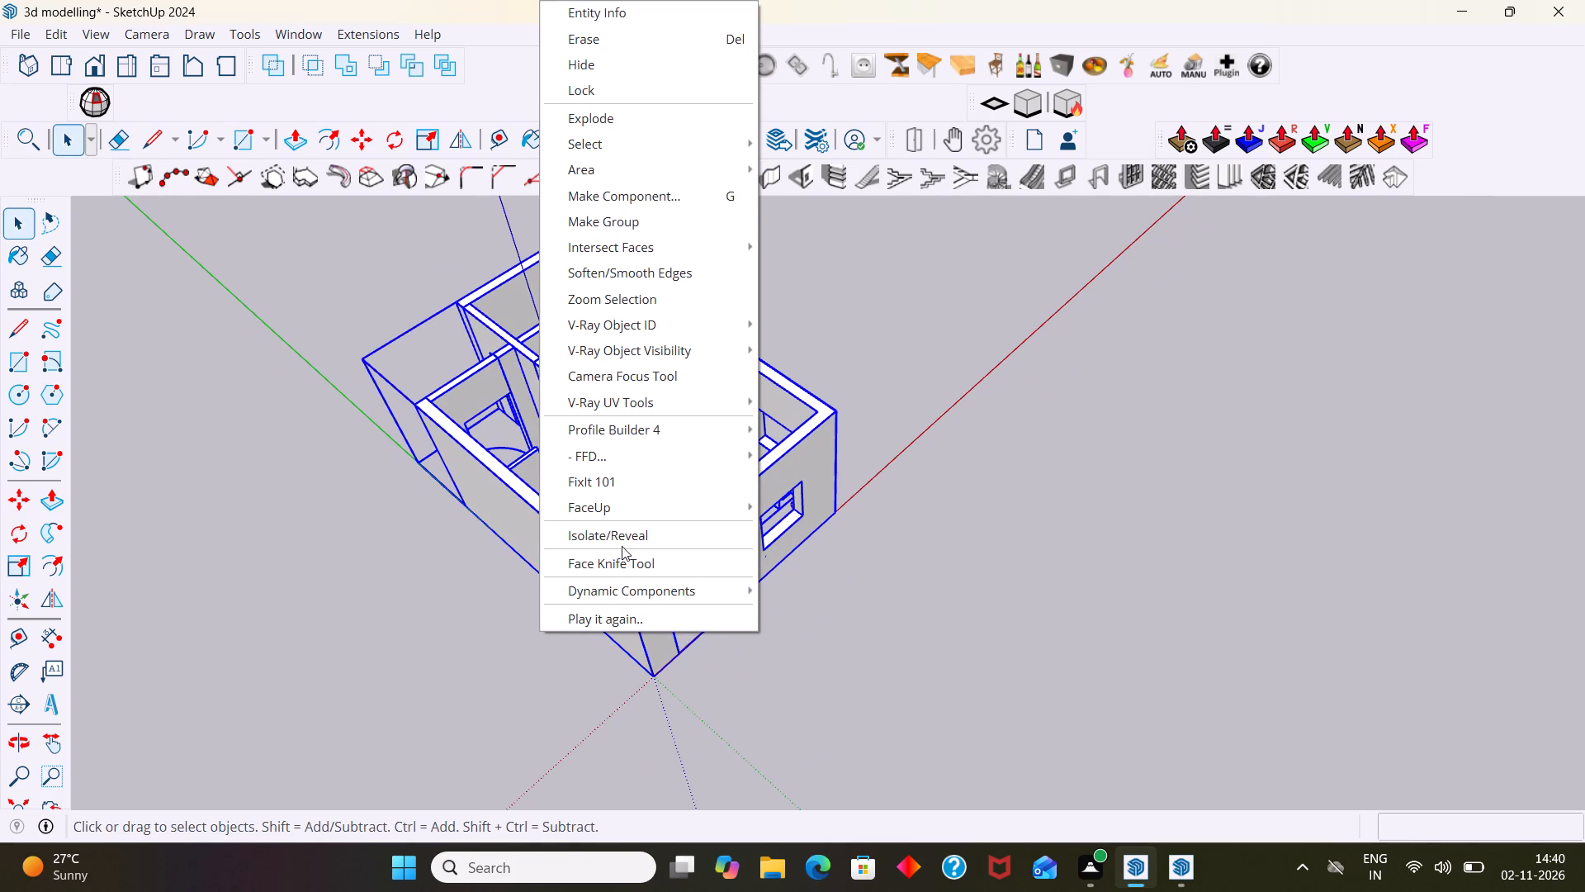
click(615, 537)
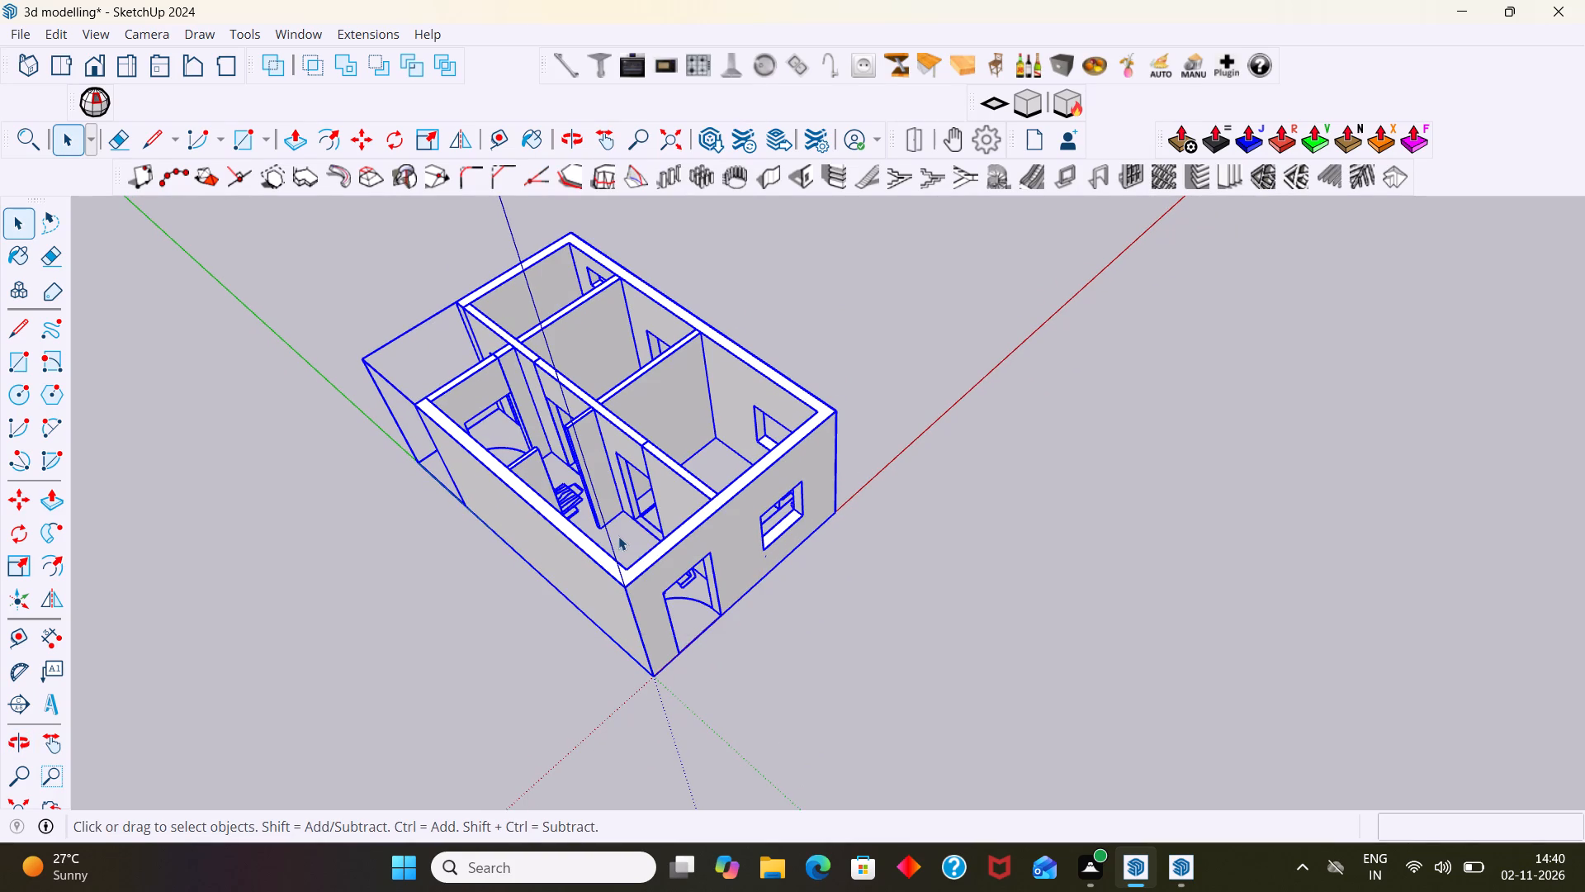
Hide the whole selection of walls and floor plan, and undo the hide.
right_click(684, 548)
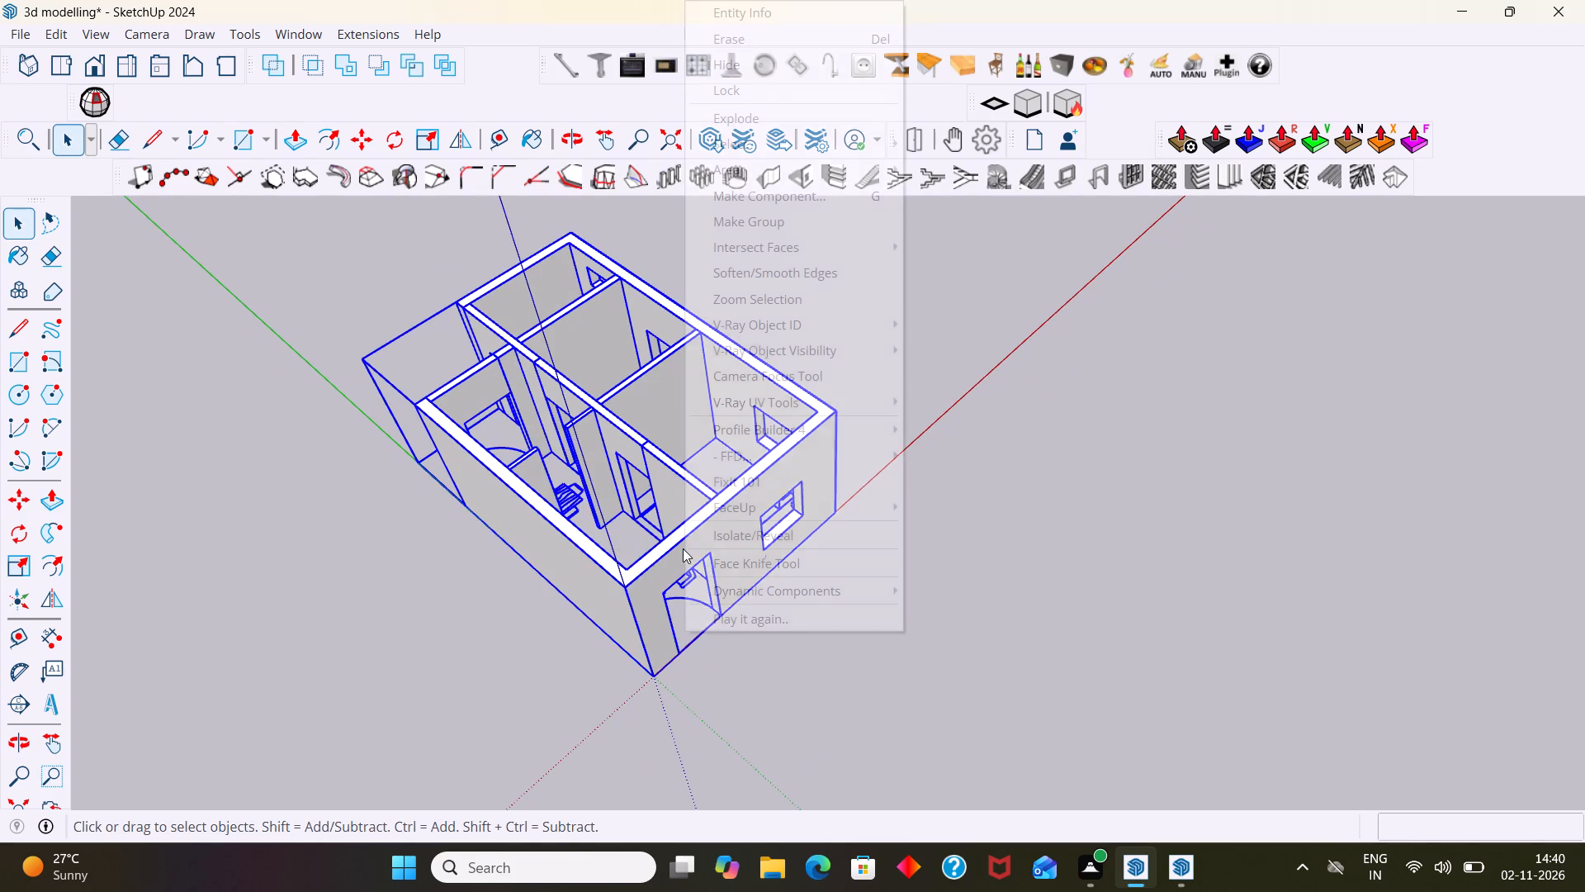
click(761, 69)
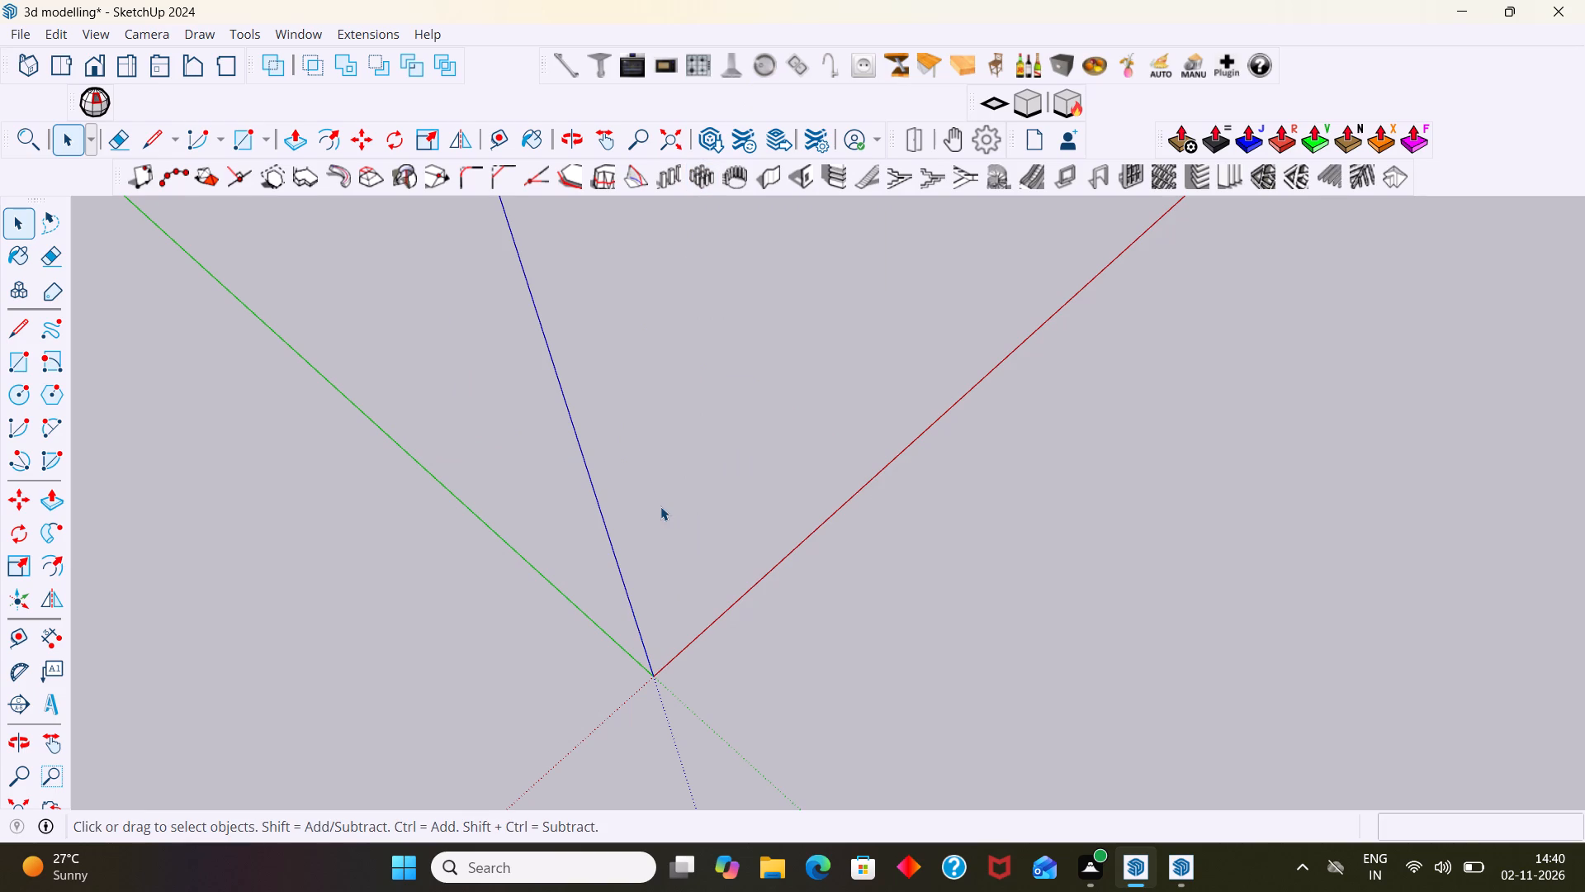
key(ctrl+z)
Hide the narrow wall piece, the adjoining rear wall with its opening, and the middle partition with door openings, one by one.
scroll(626, 552, up, 7)
middle_drag(558, 539, 587, 550)
scroll(588, 548, down, 9)
scroll(537, 486, up, 7)
click(499, 514)
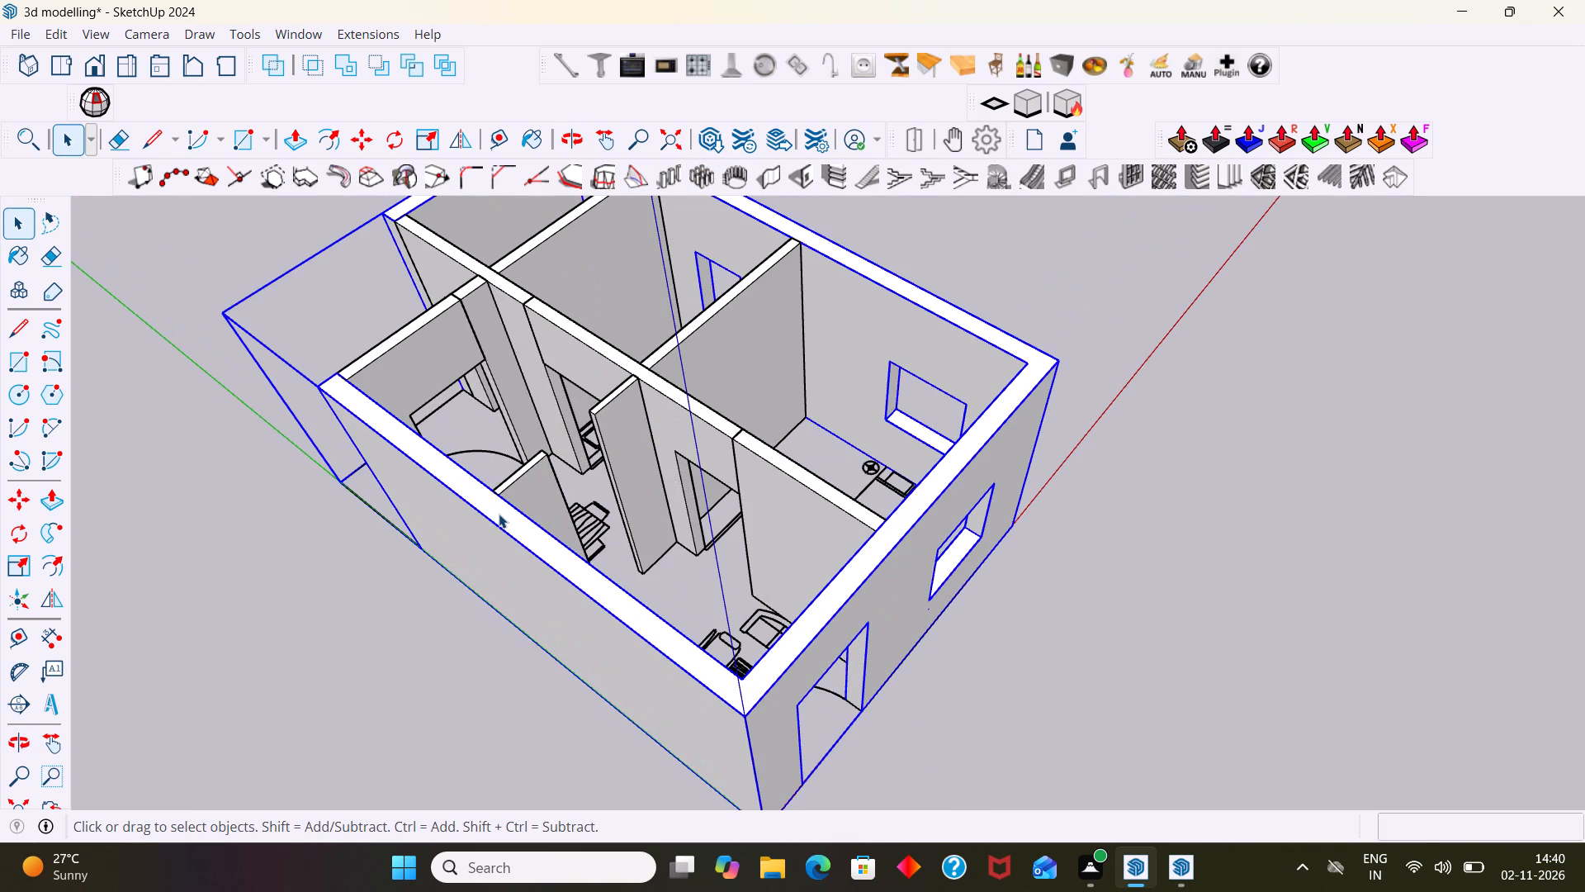
shift+click(447, 352)
click(506, 369)
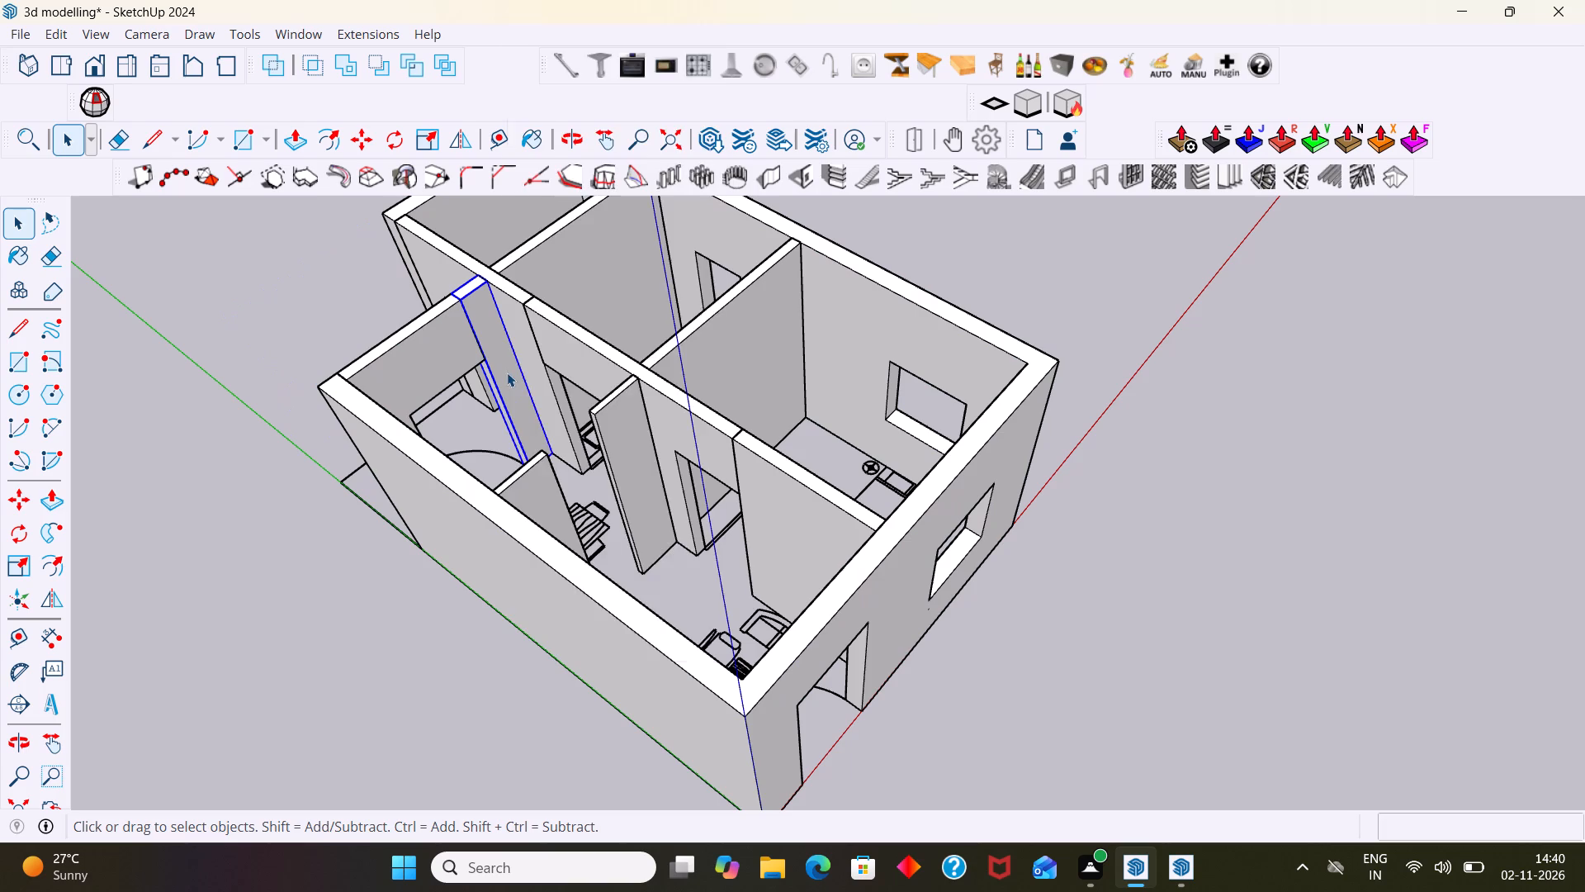
right_click(507, 372)
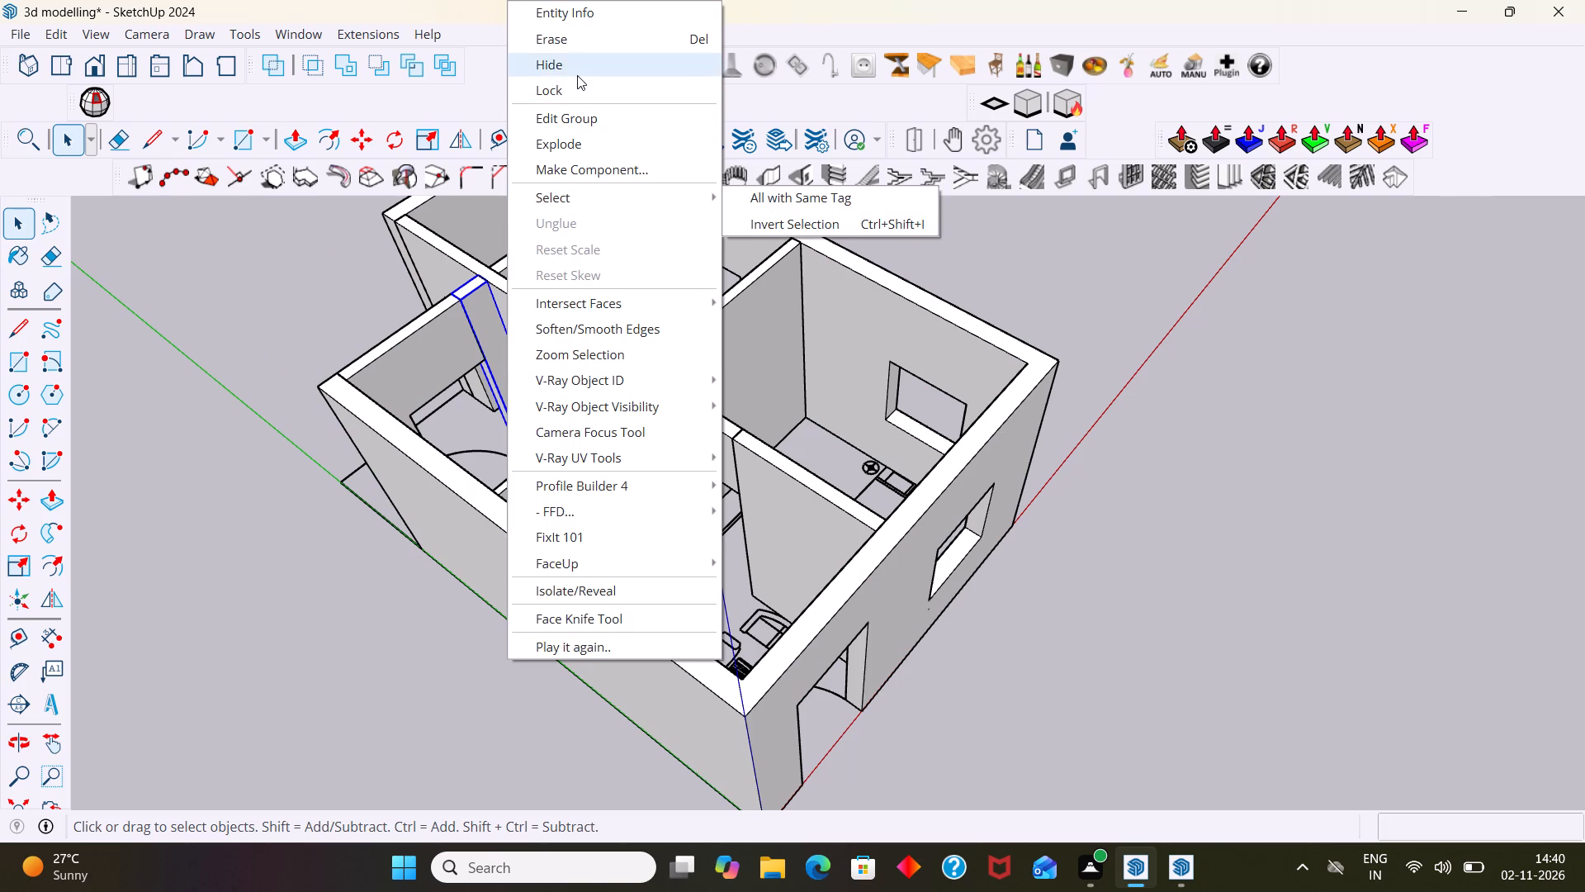
click(575, 72)
click(452, 342)
right_click(452, 342)
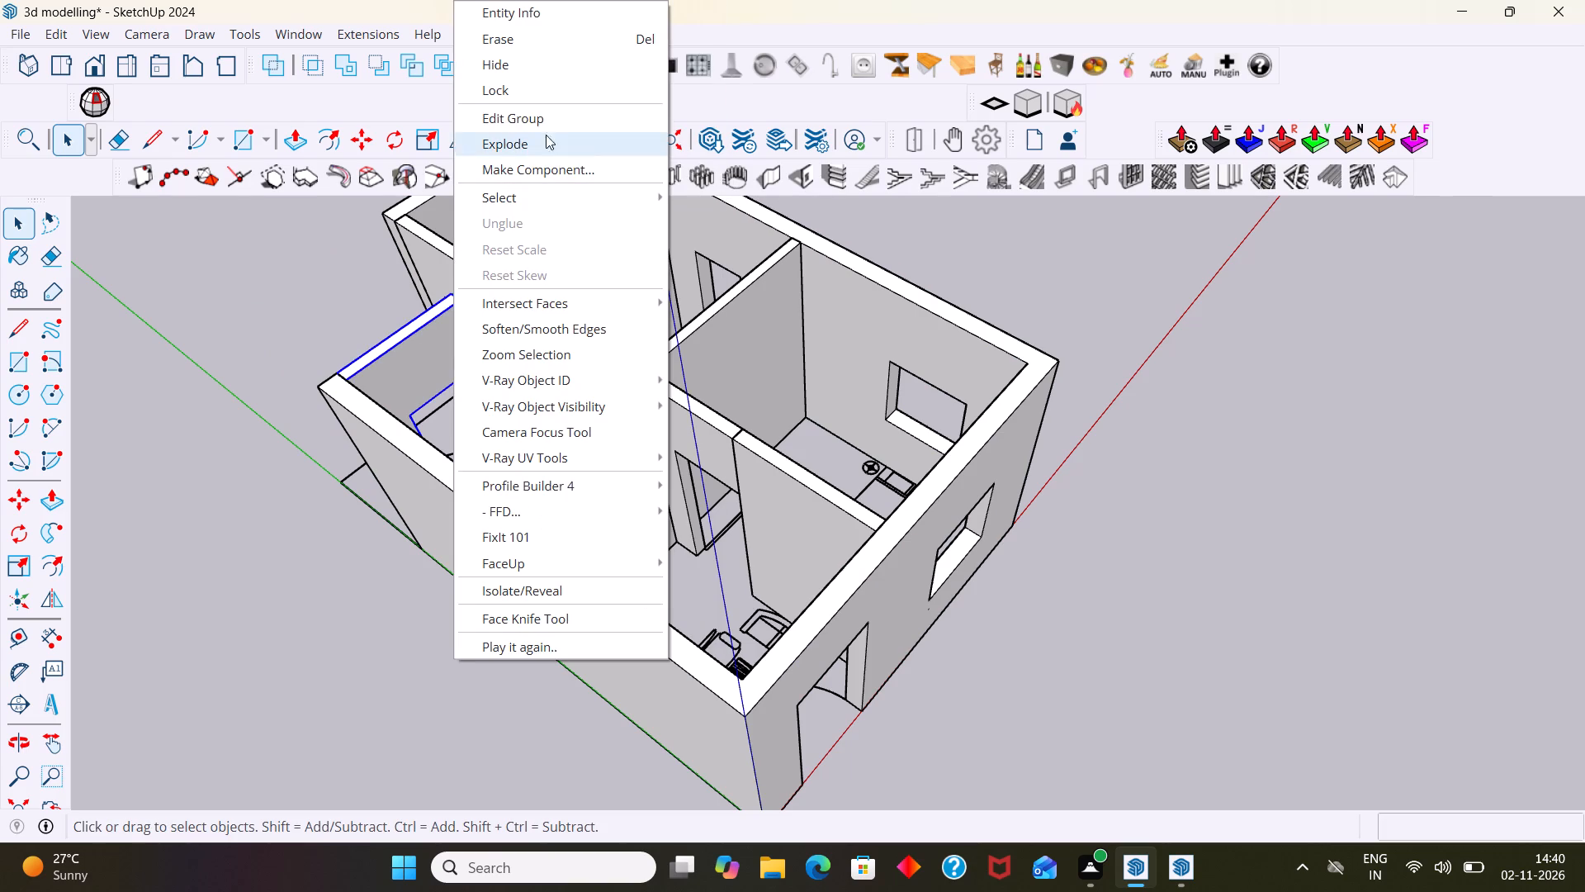
click(517, 65)
click(580, 368)
right_click(579, 352)
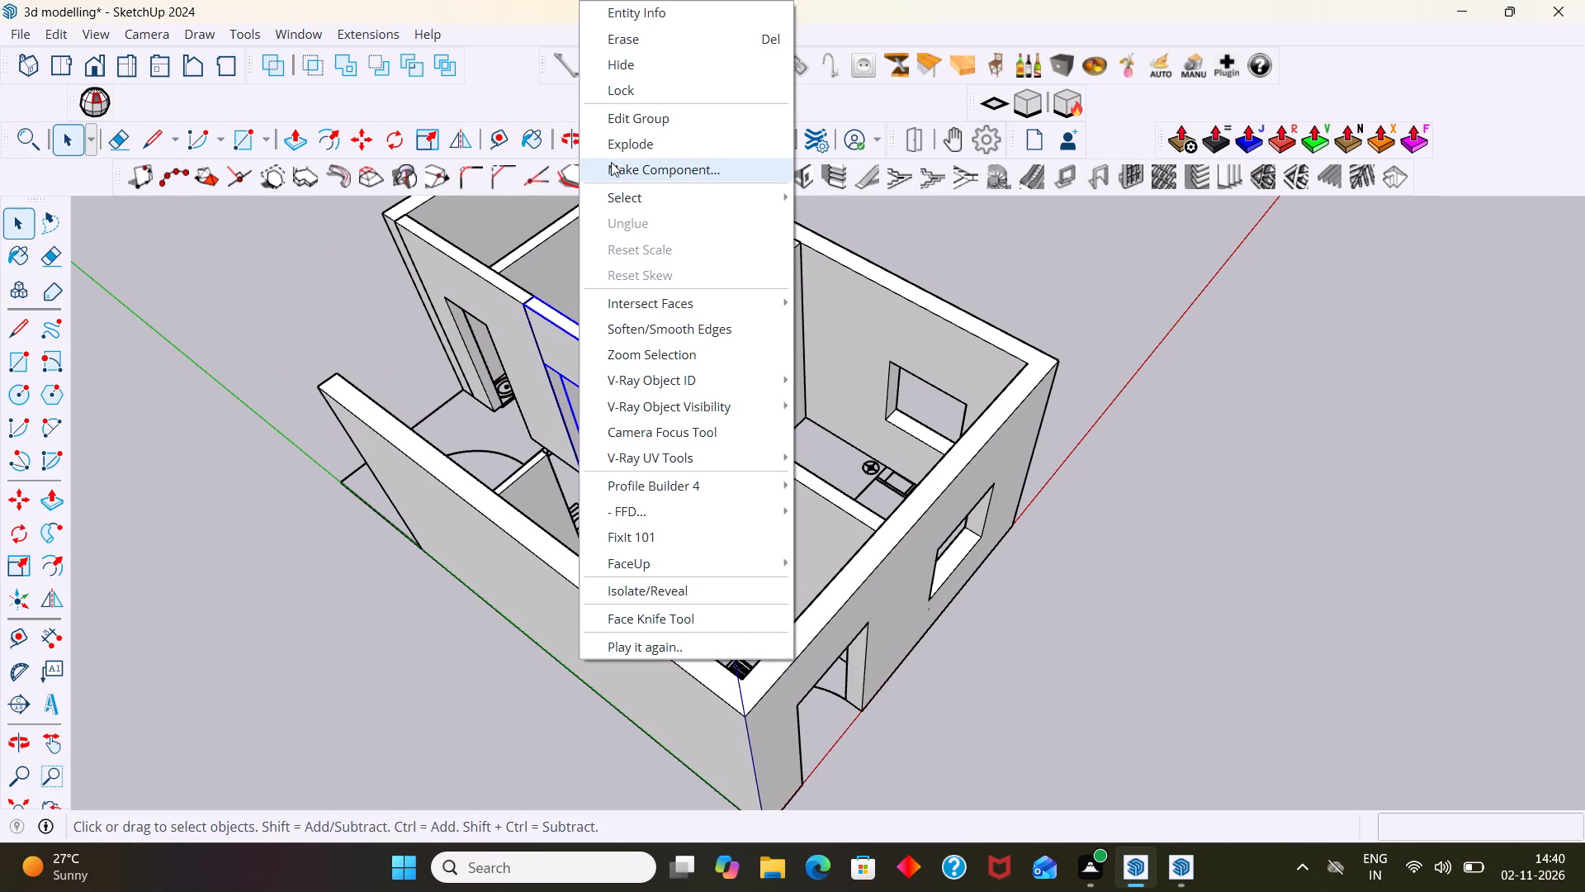
click(626, 52)
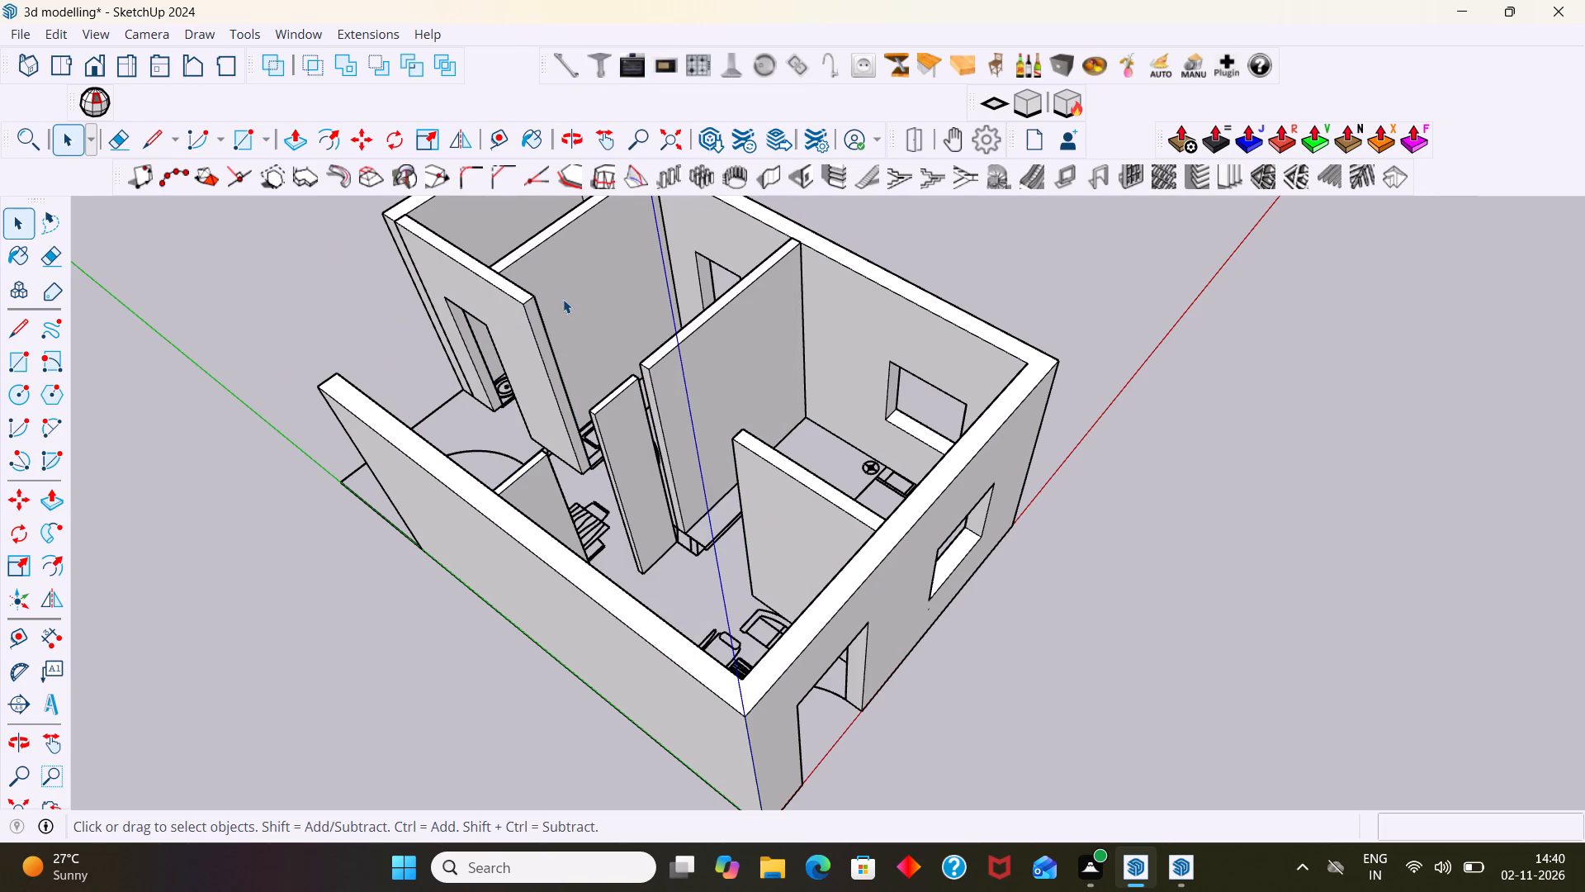
Hide the two cross partitions between the rooms and the outer perimeter wall.
click(554, 298)
right_click(556, 298)
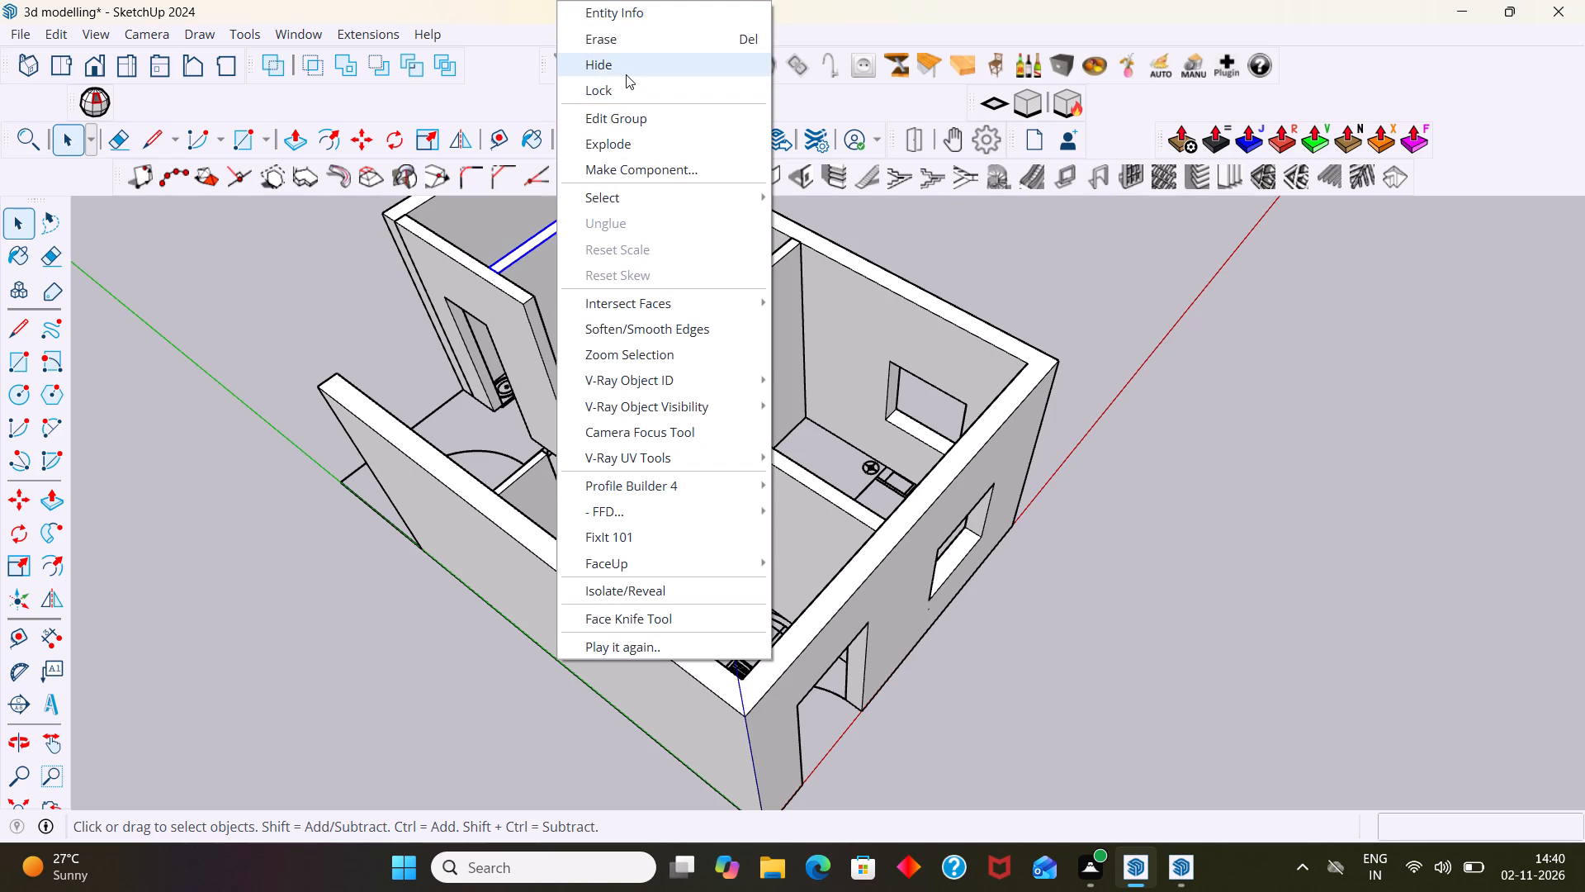
click(626, 74)
click(703, 349)
right_click(703, 349)
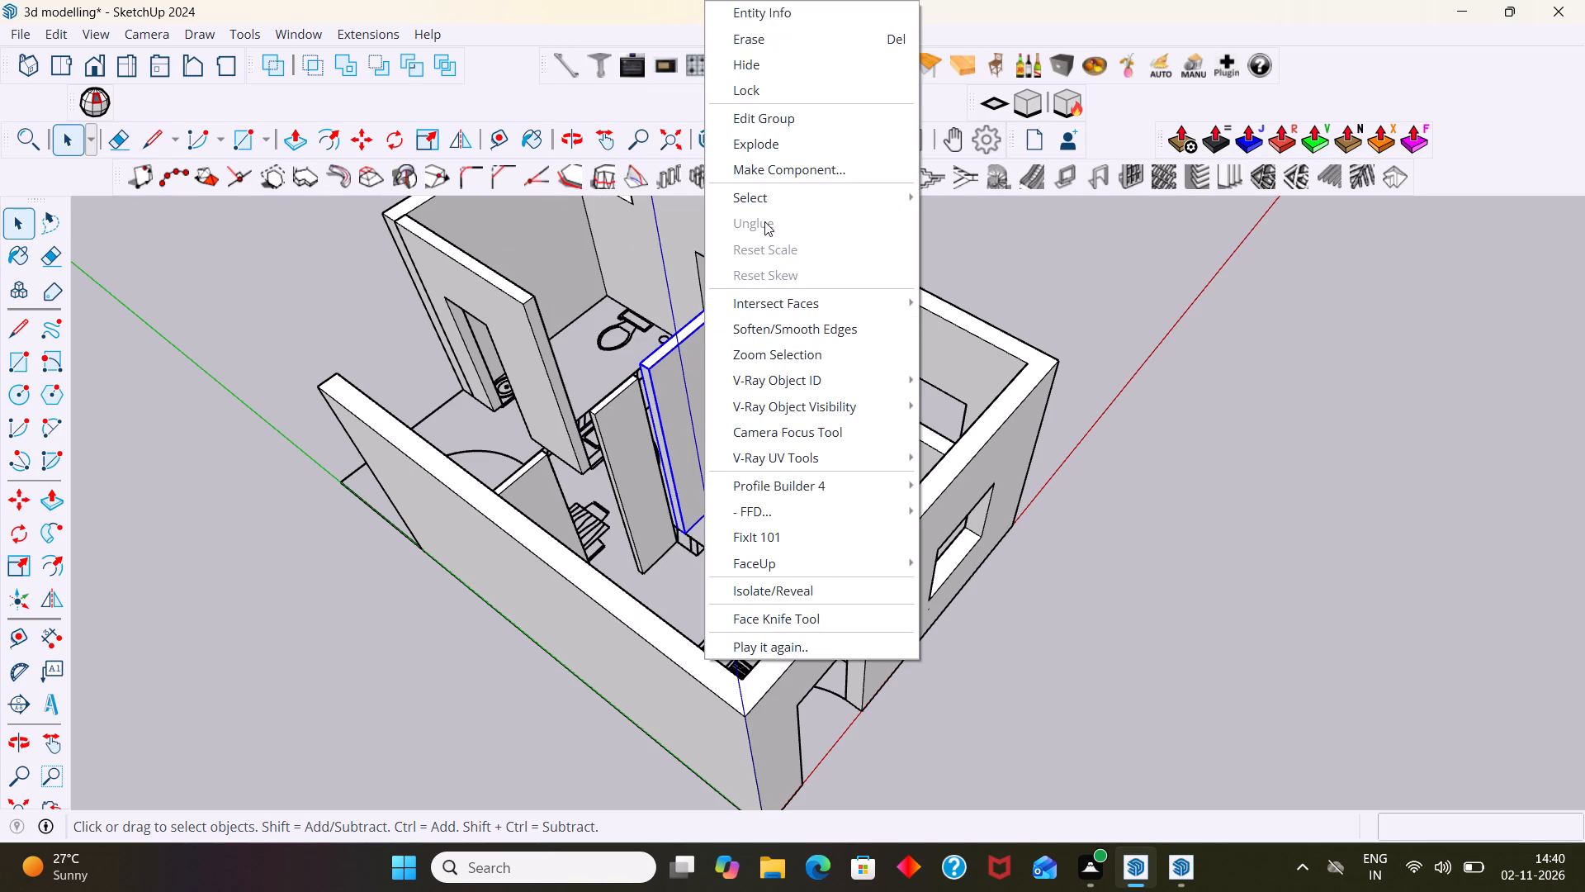
click(757, 62)
click(882, 342)
right_click(882, 341)
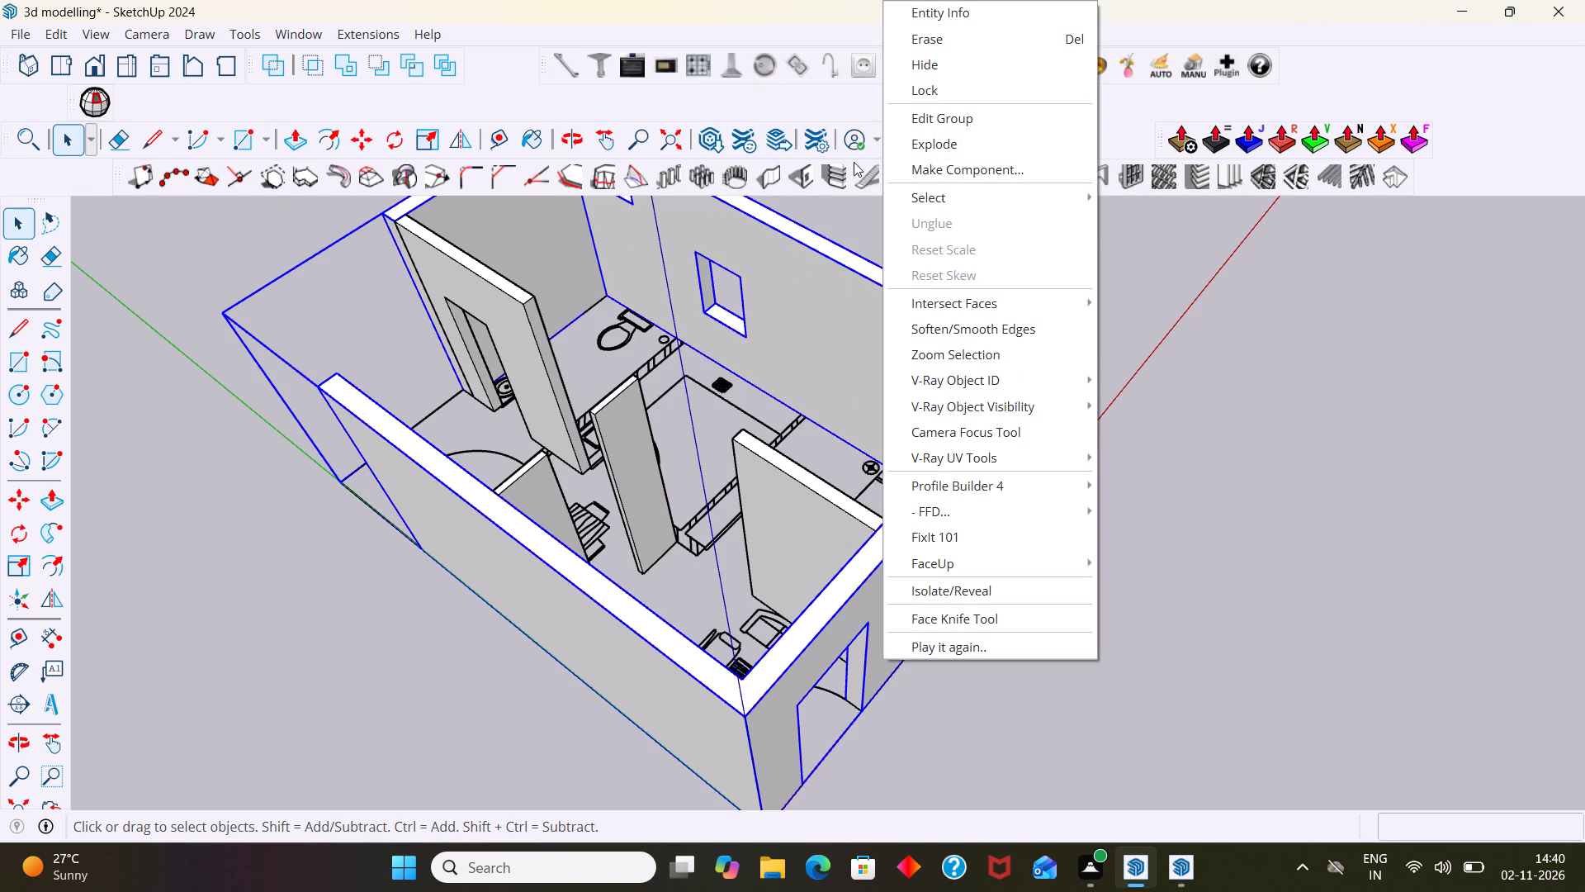
click(926, 72)
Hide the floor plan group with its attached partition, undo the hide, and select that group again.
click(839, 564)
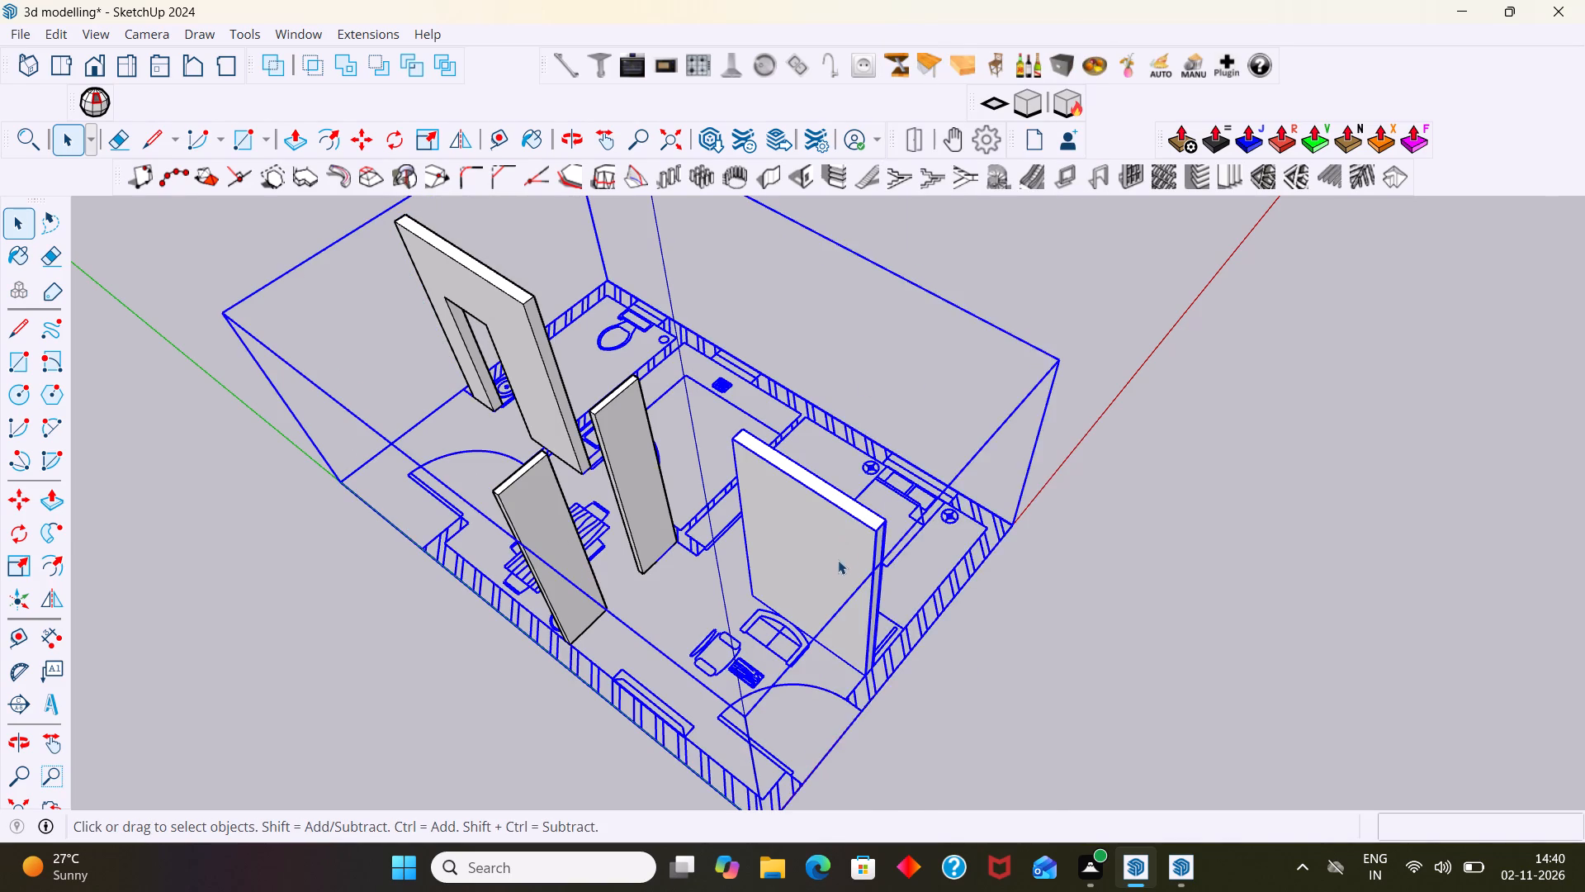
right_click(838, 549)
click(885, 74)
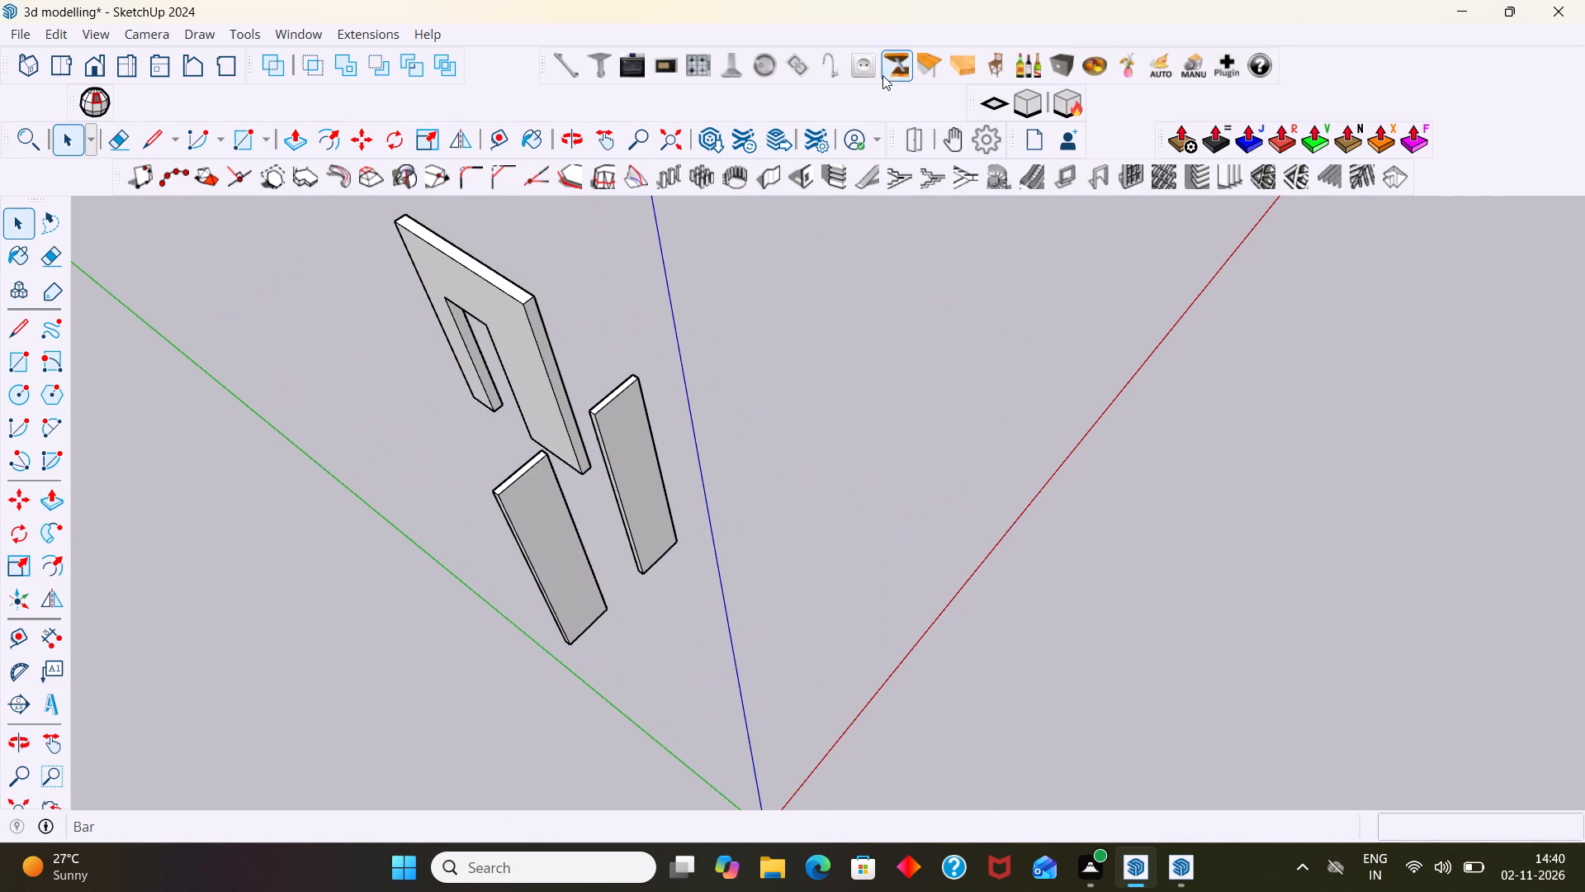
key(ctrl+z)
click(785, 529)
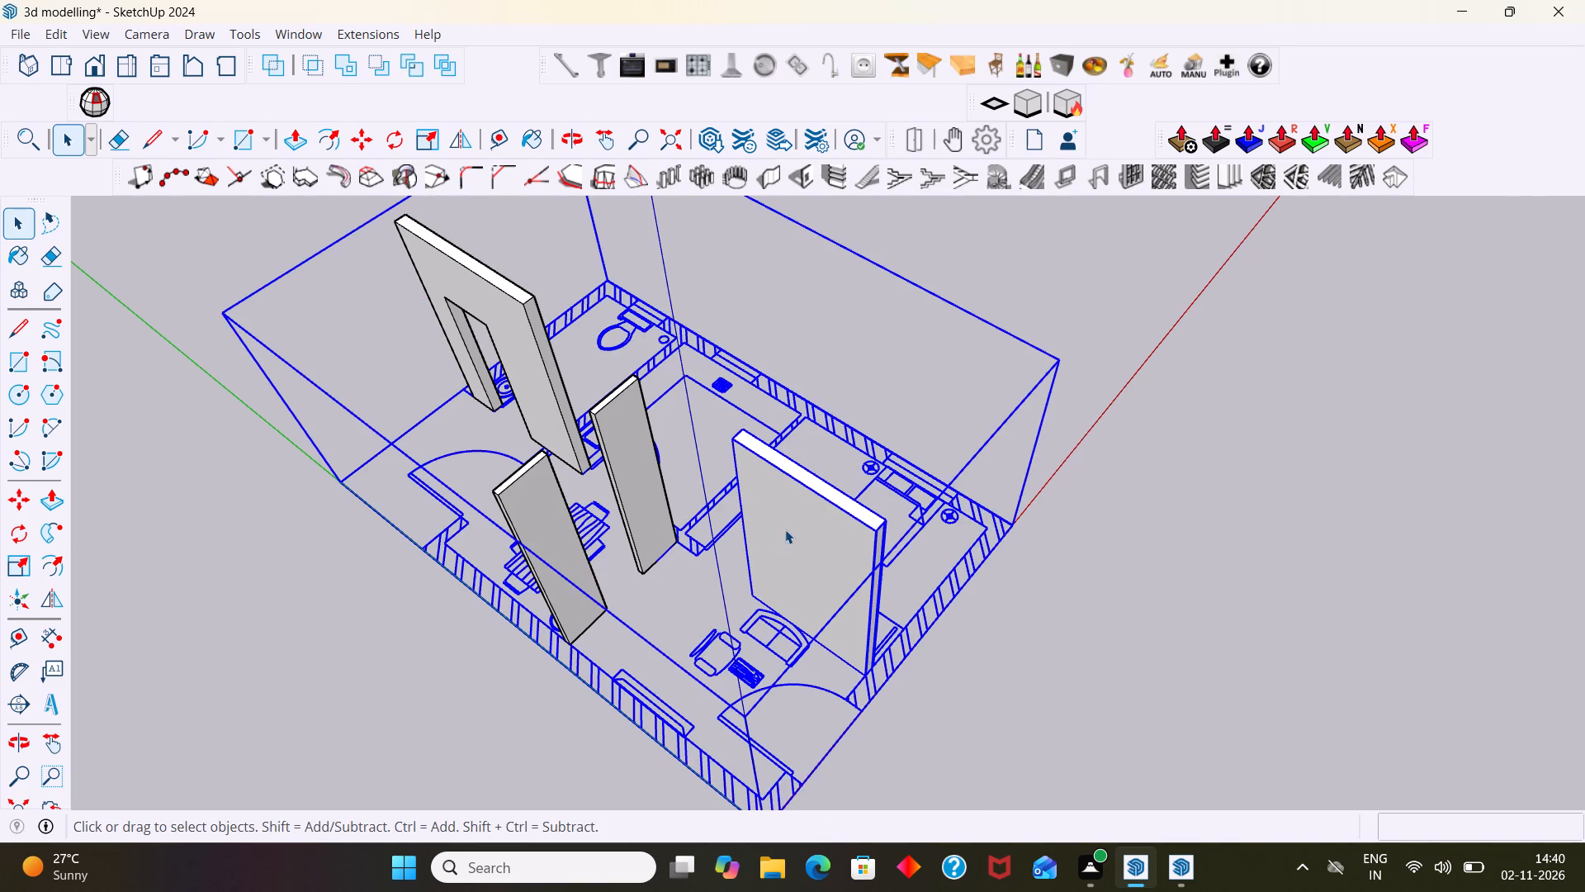
Open the floor plan group, inspect the partition wall geometry inside it, and close the group.
double_click(785, 529)
double_click(804, 530)
click(820, 534)
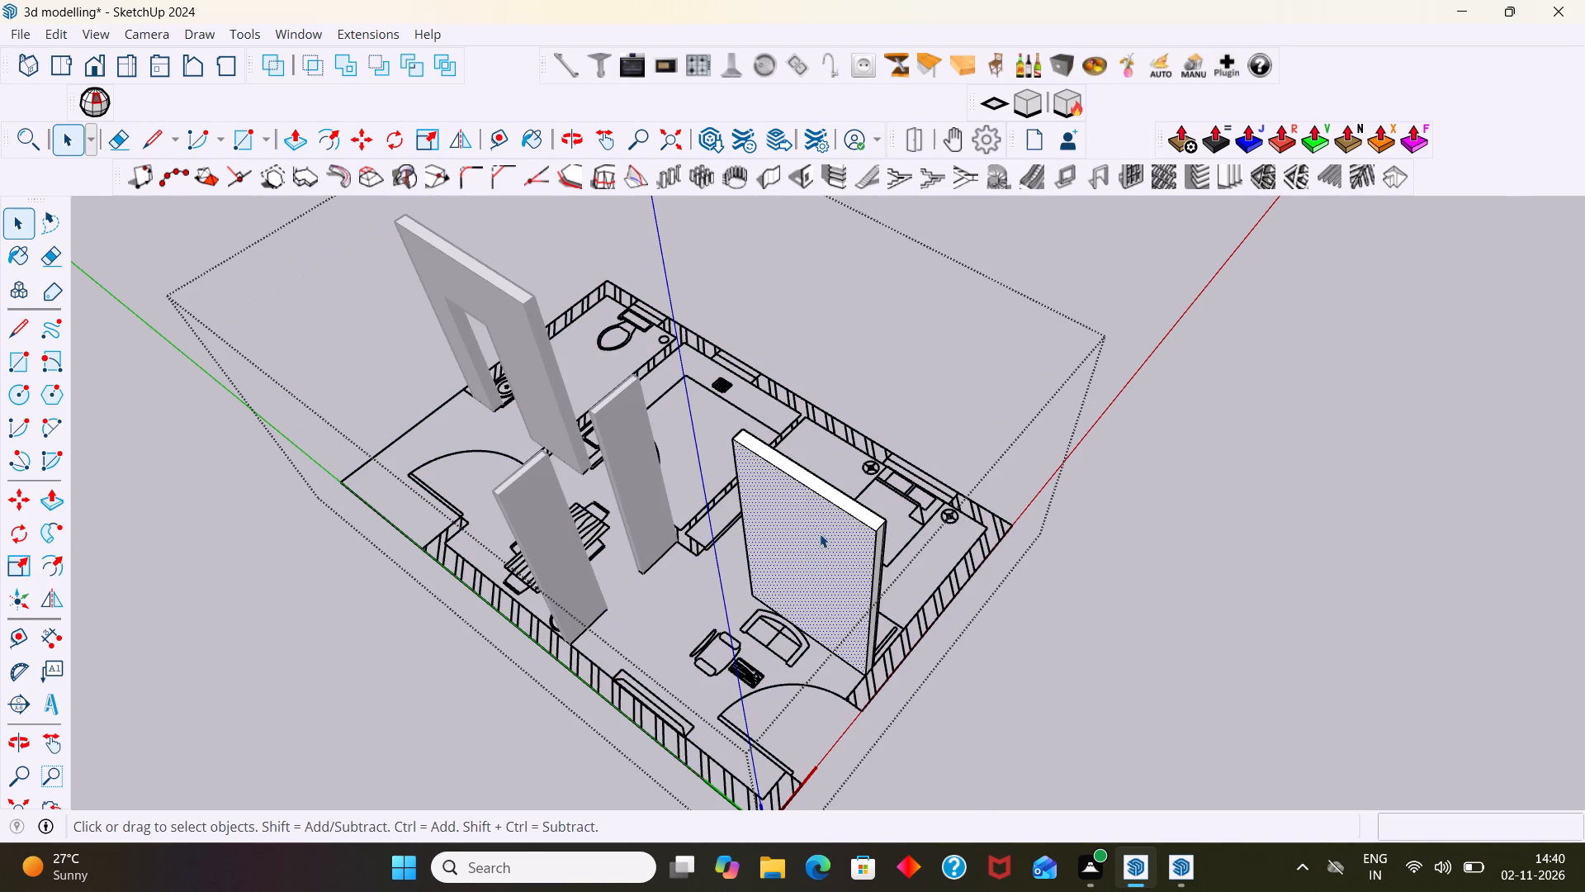
double_click(822, 529)
triple_click(830, 529)
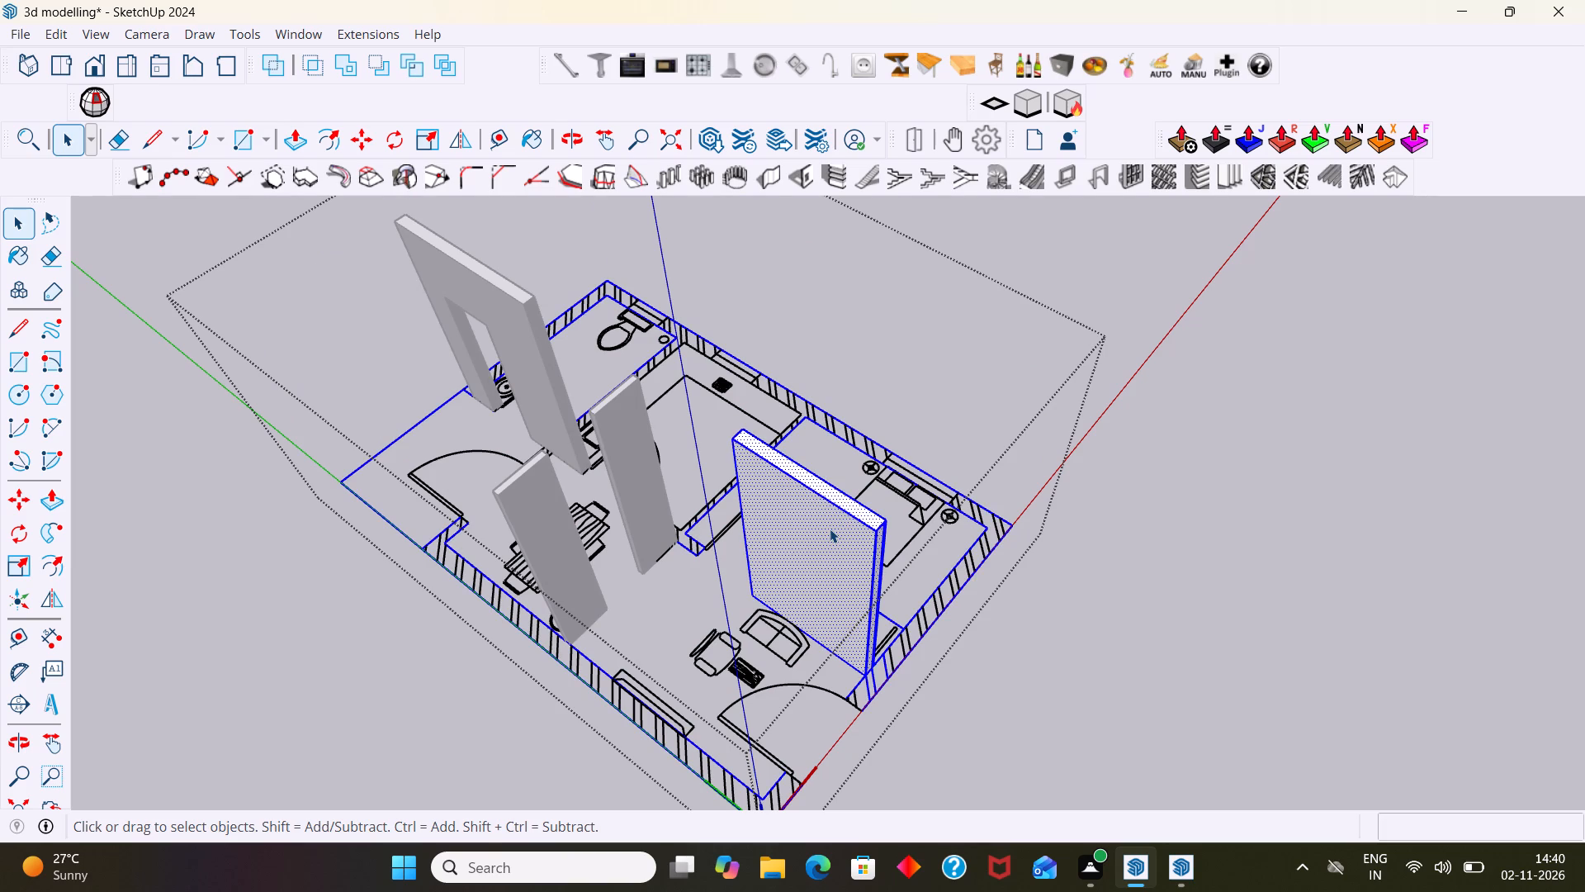
click(830, 529)
scroll(873, 528, up, 4)
scroll(869, 539, down, 2)
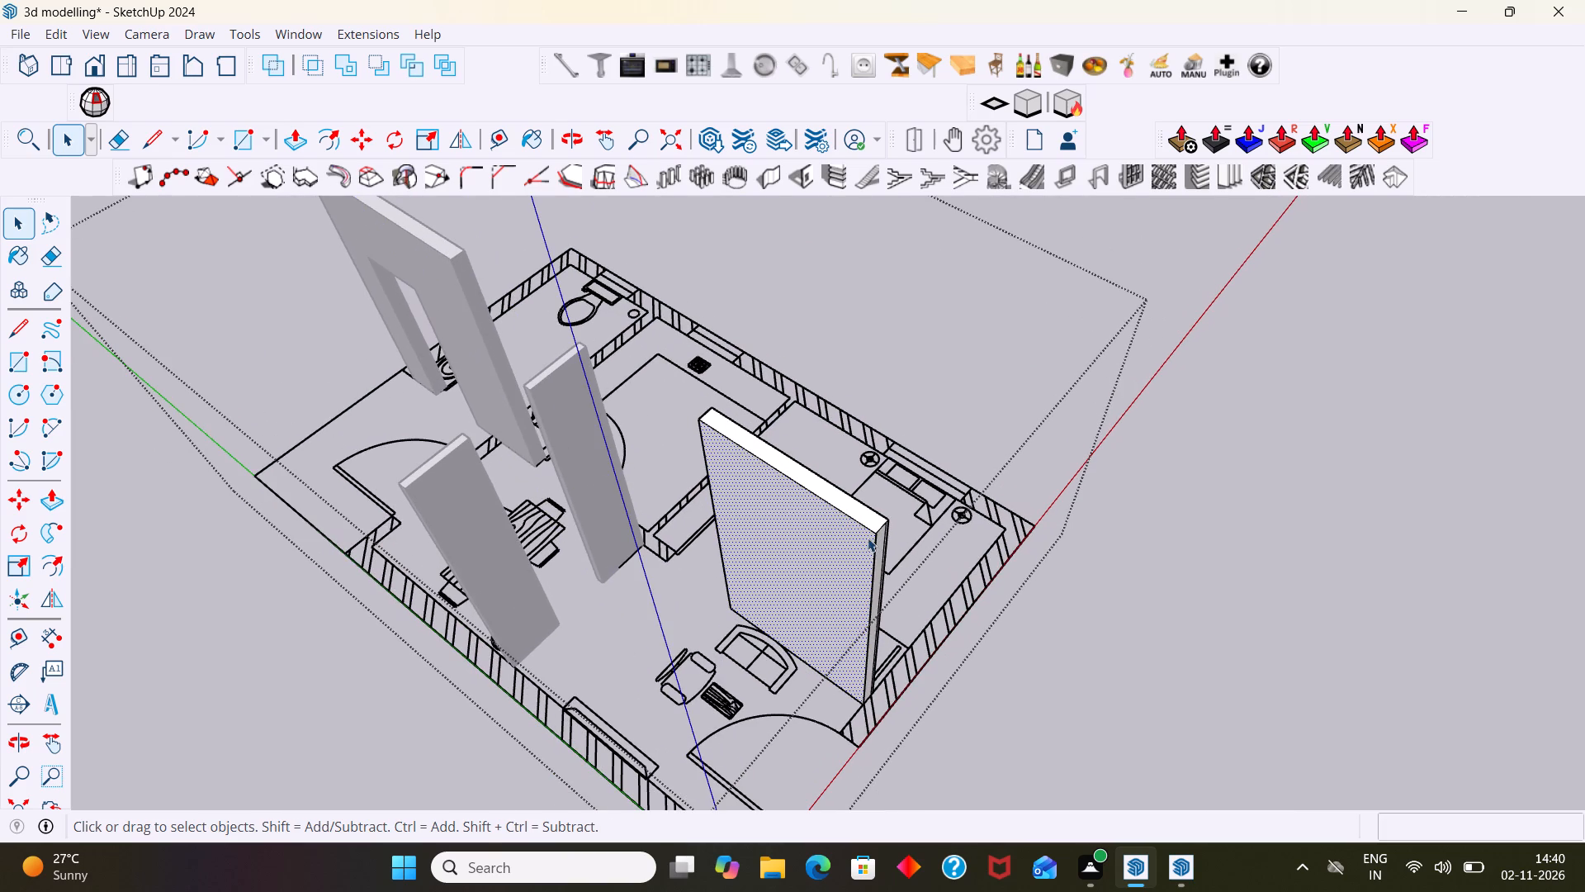
middle_drag(878, 641, 841, 641)
scroll(823, 636, down, 2)
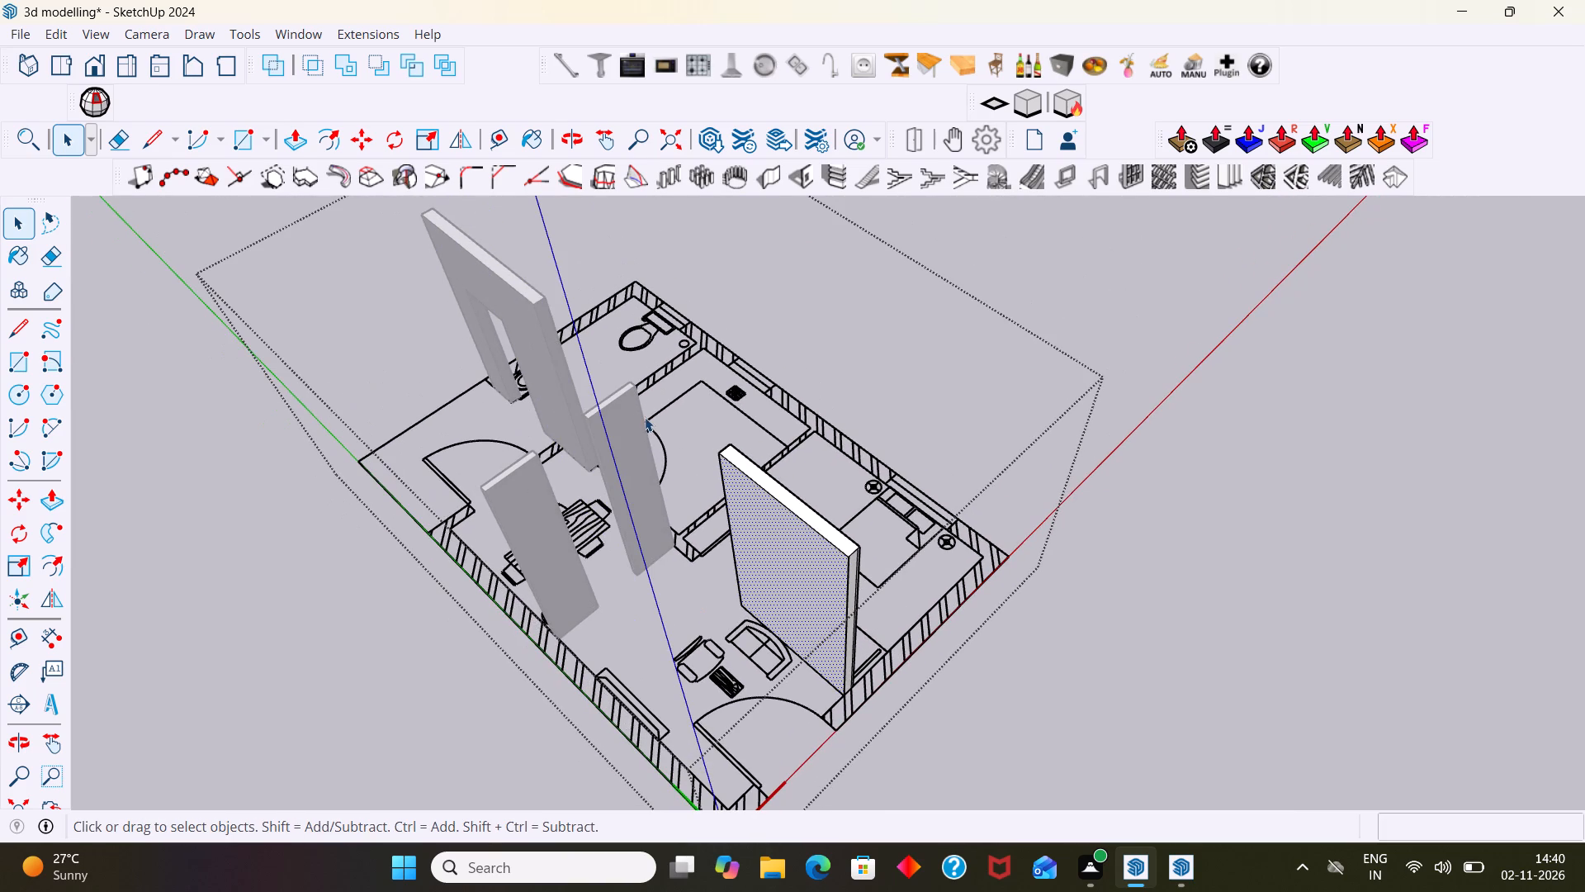
click(933, 332)
click(1056, 292)
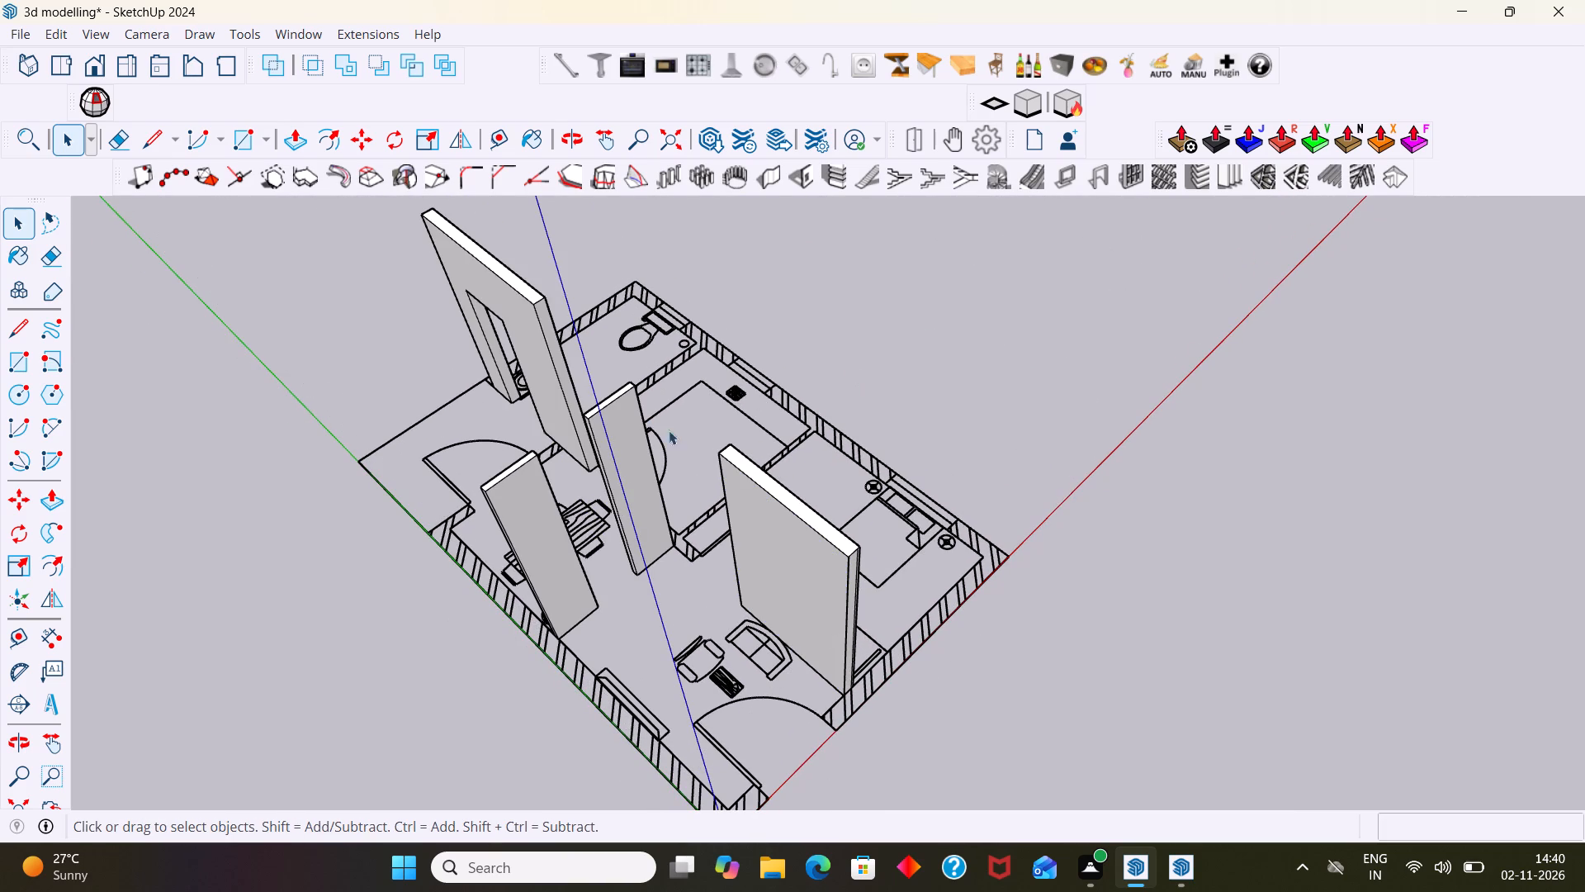
Hide the two narrow wall pieces and the wall with the door opening, one by one, leaving the partition inside the plan group.
click(637, 441)
right_click(637, 441)
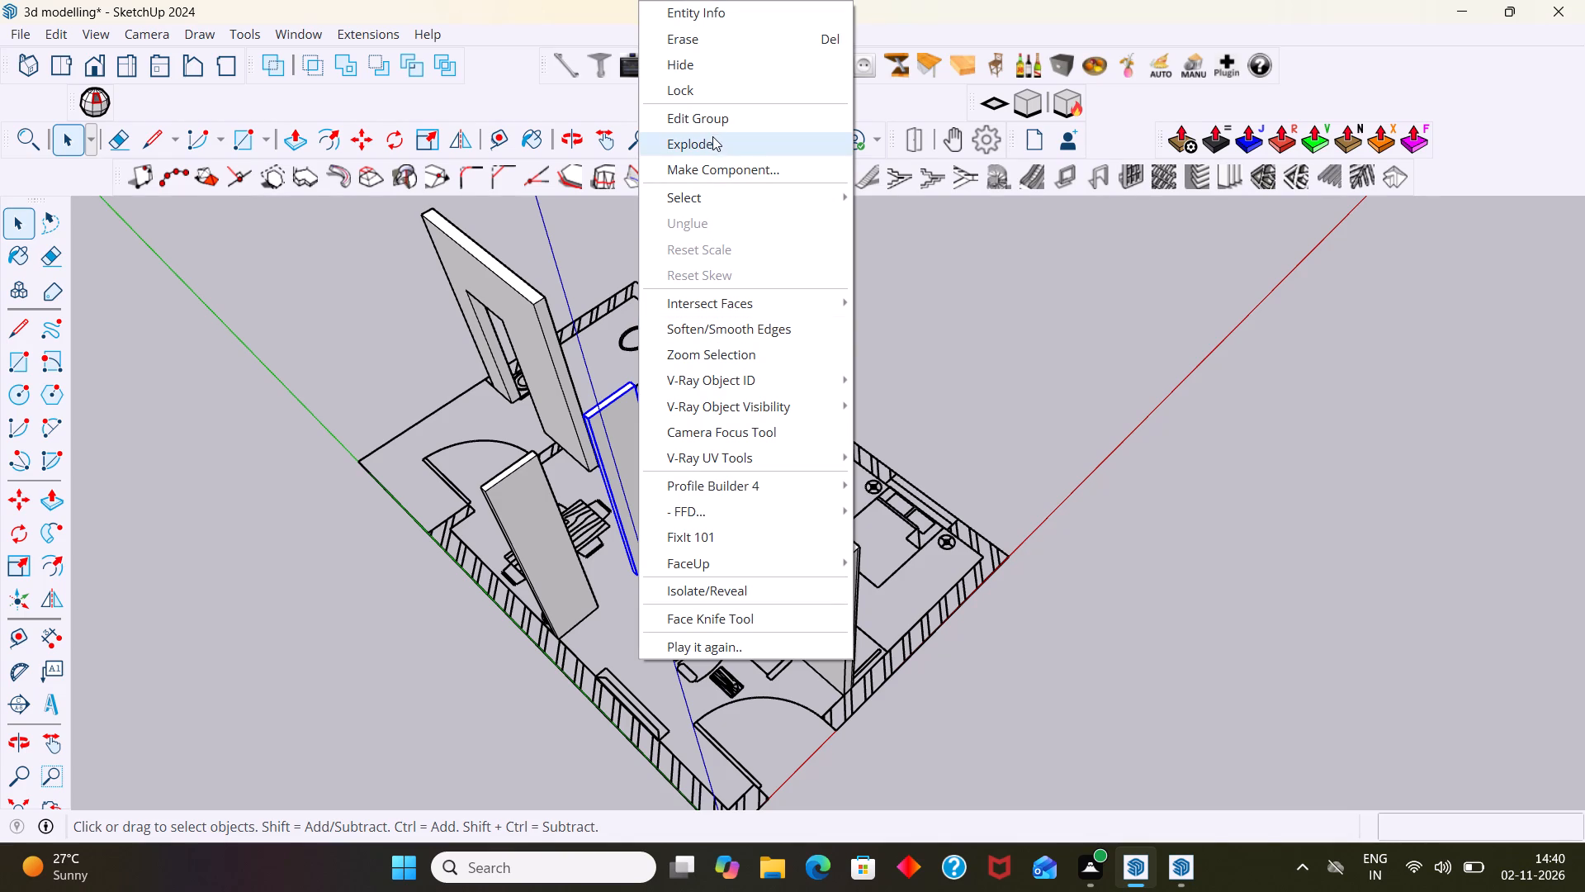
click(698, 67)
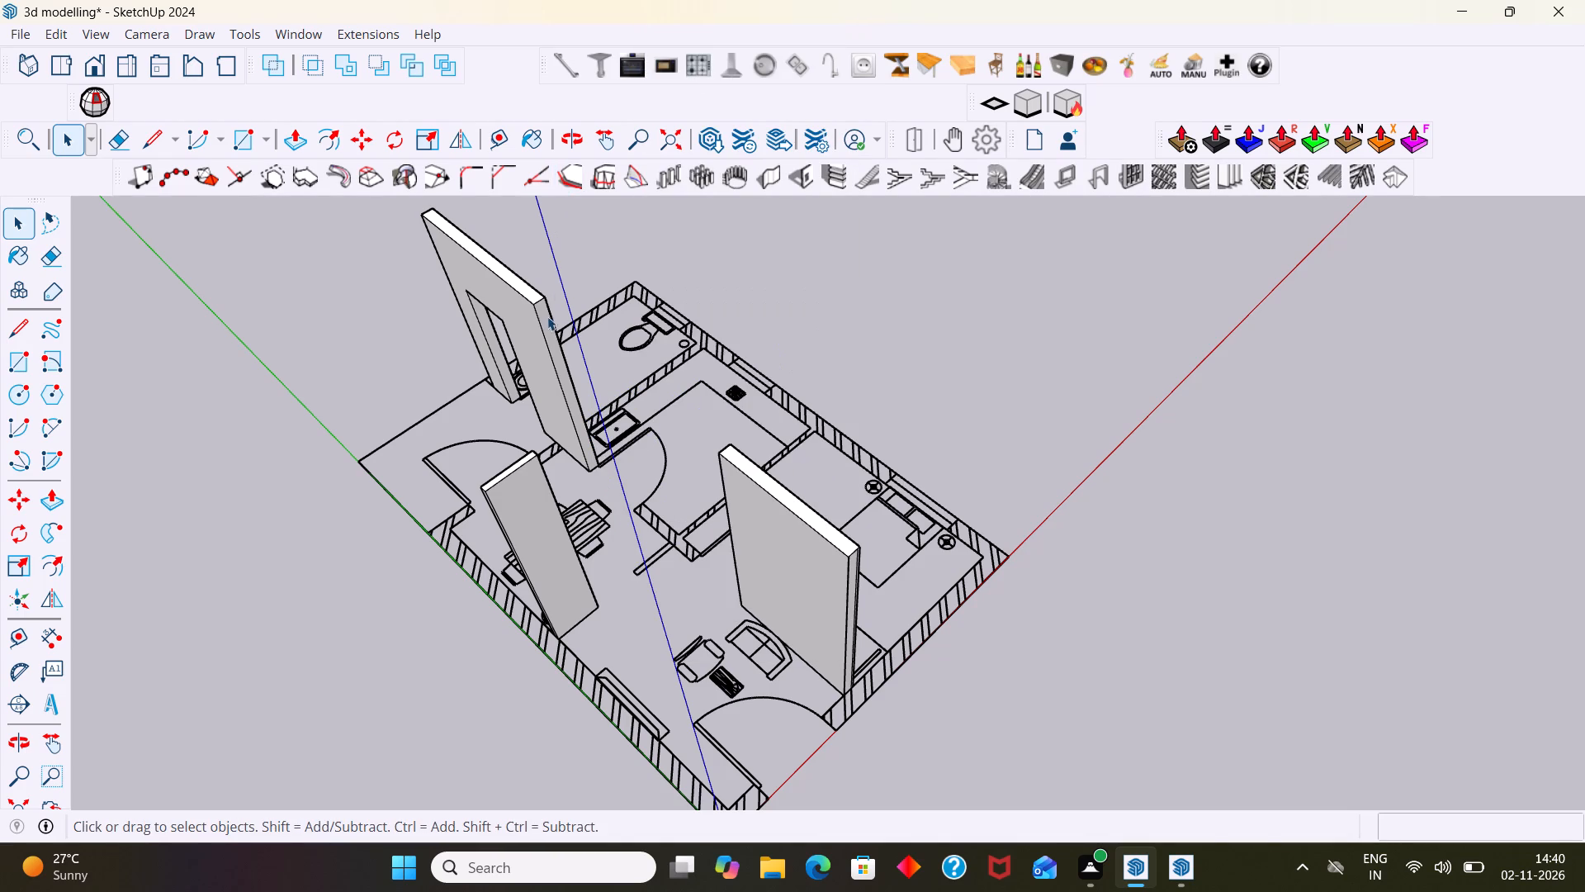
click(545, 319)
right_click(547, 318)
click(680, 62)
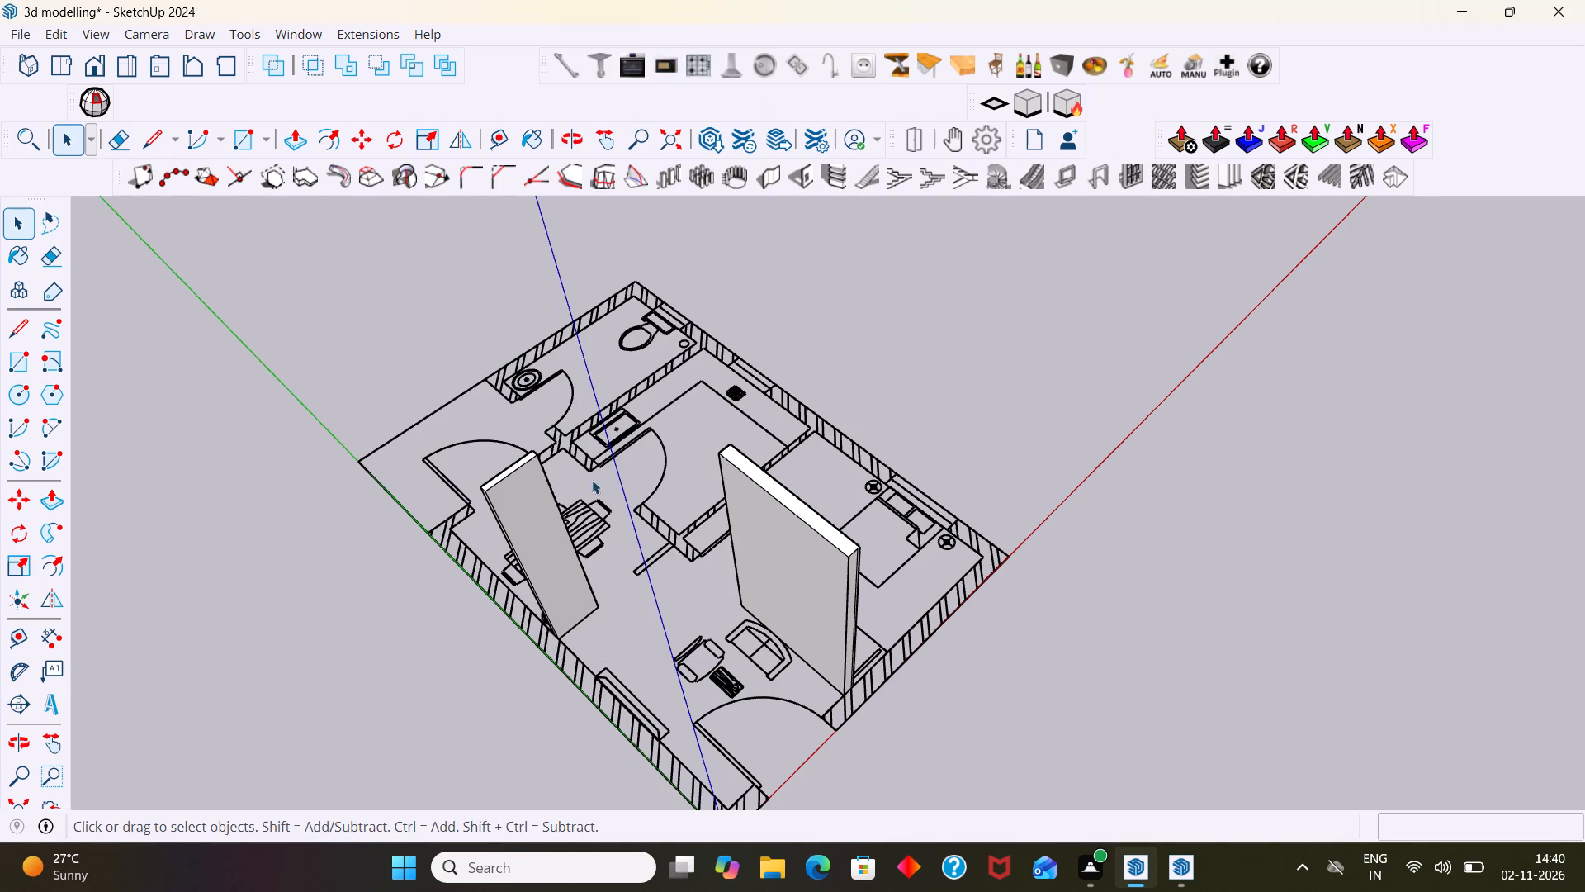
click(552, 525)
right_click(552, 521)
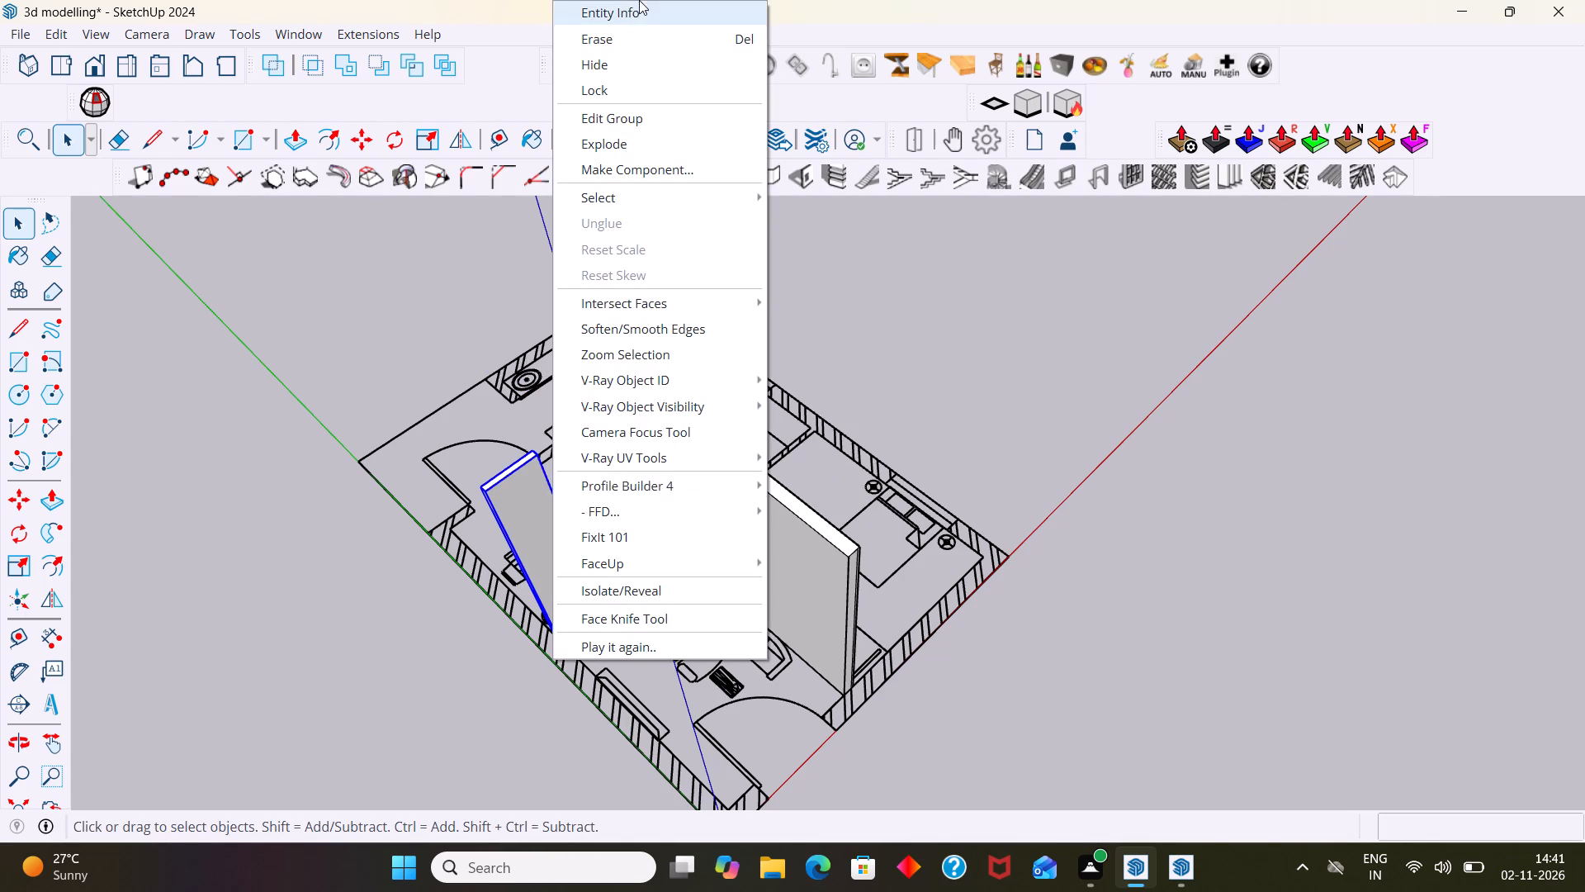
click(613, 72)
Draw a 16' by 24' rectangle over the floor plan's outer outline, from one corner to the opposite corner.
scroll(589, 370, down, 3)
middle_drag(632, 544, 542, 577)
middle_drag(550, 571, 538, 599)
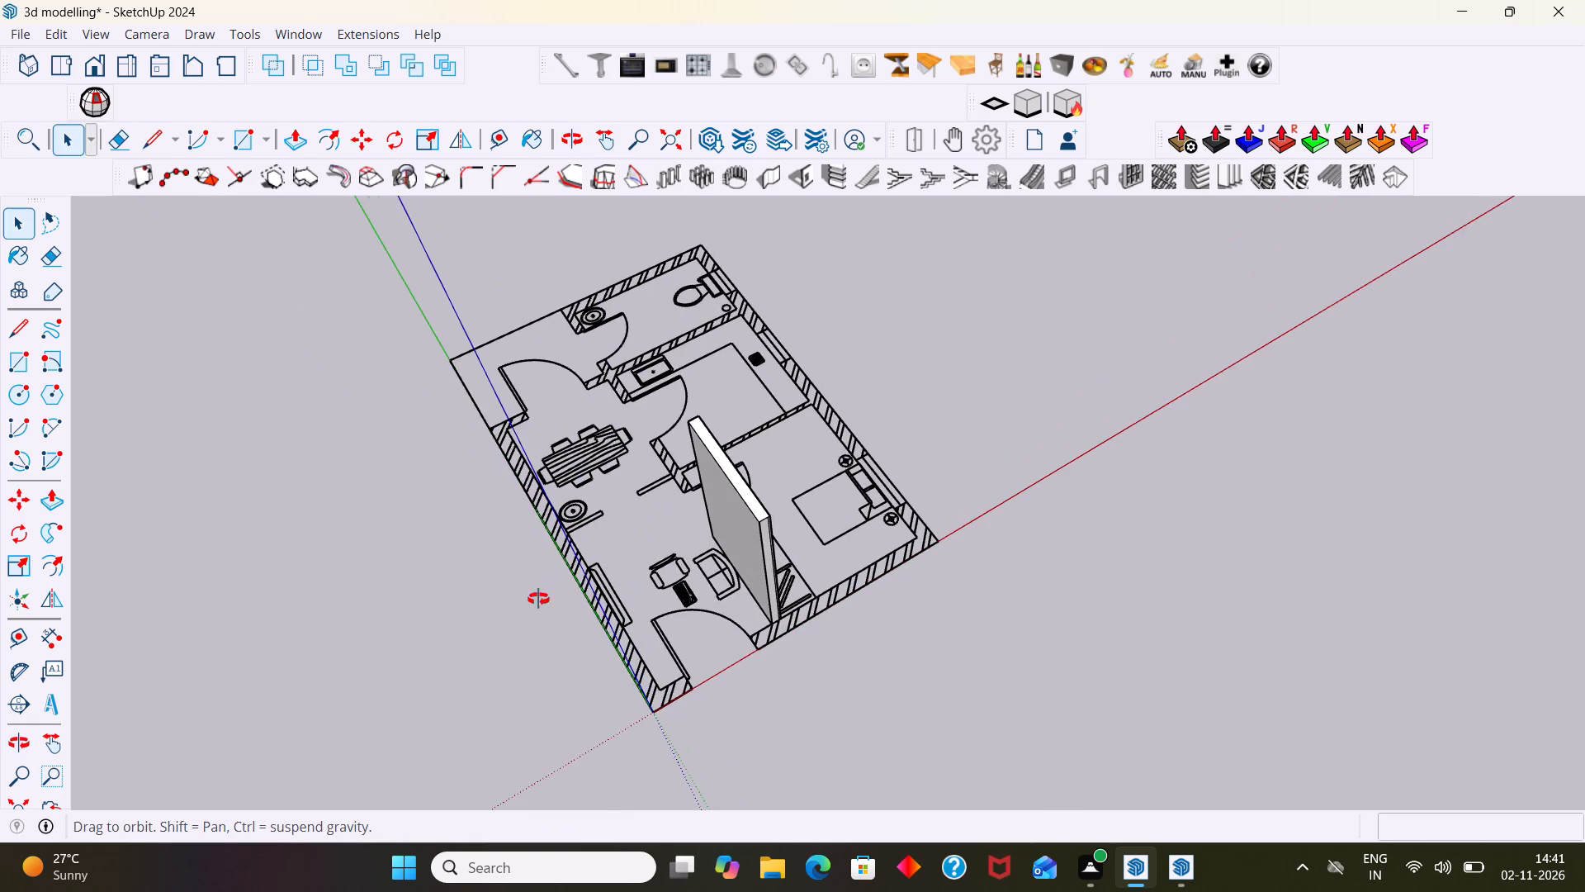
middle_drag(538, 599, 536, 597)
scroll(537, 583, down, 1)
middle_drag(548, 575, 516, 535)
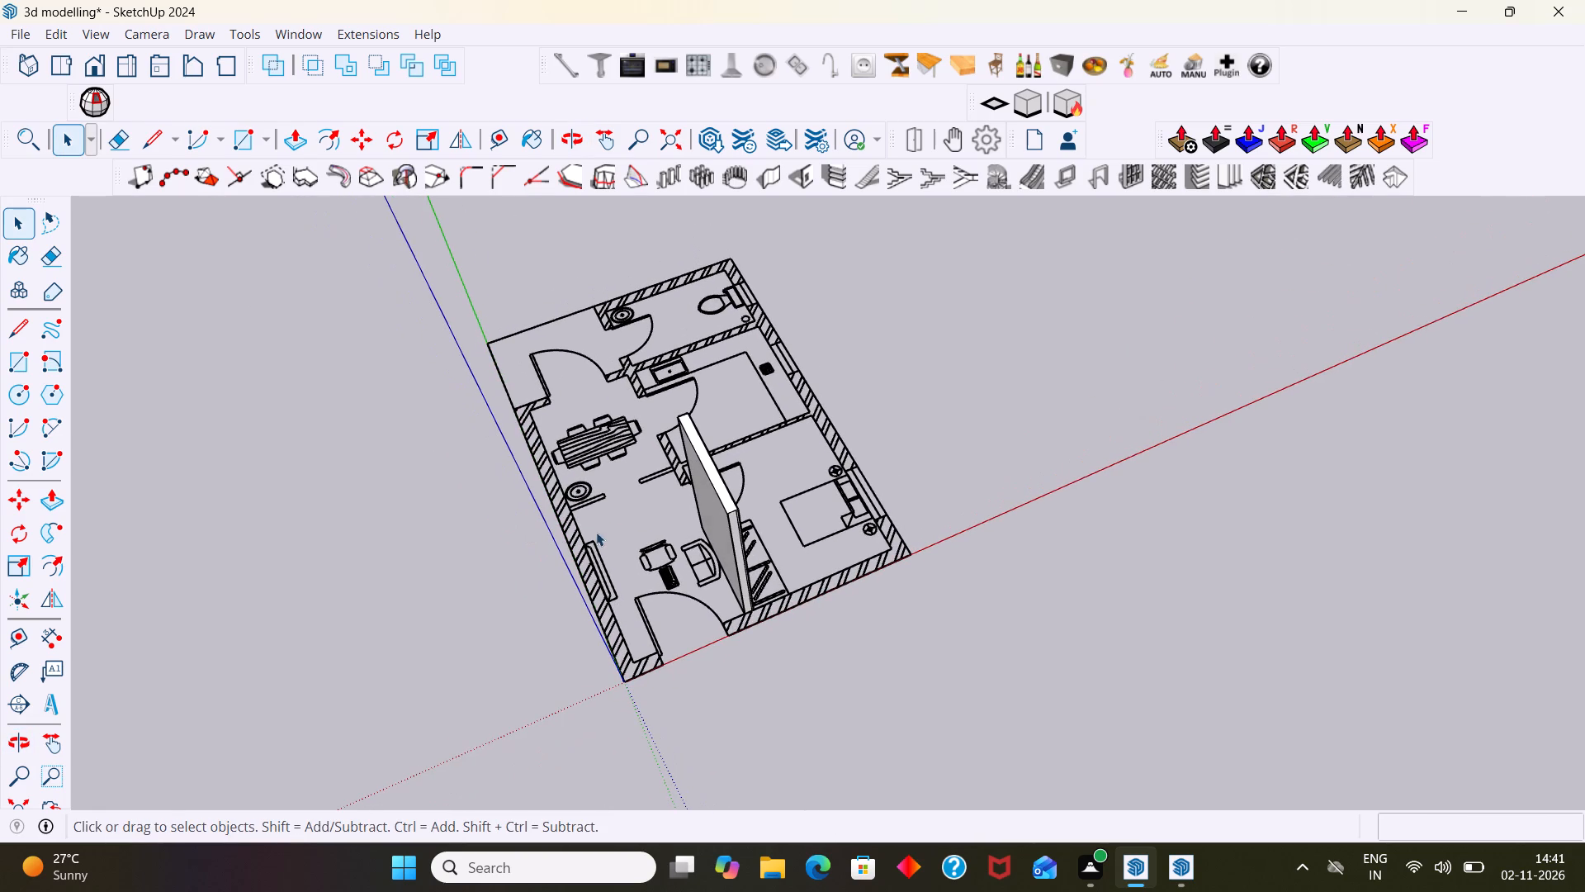
key(r)
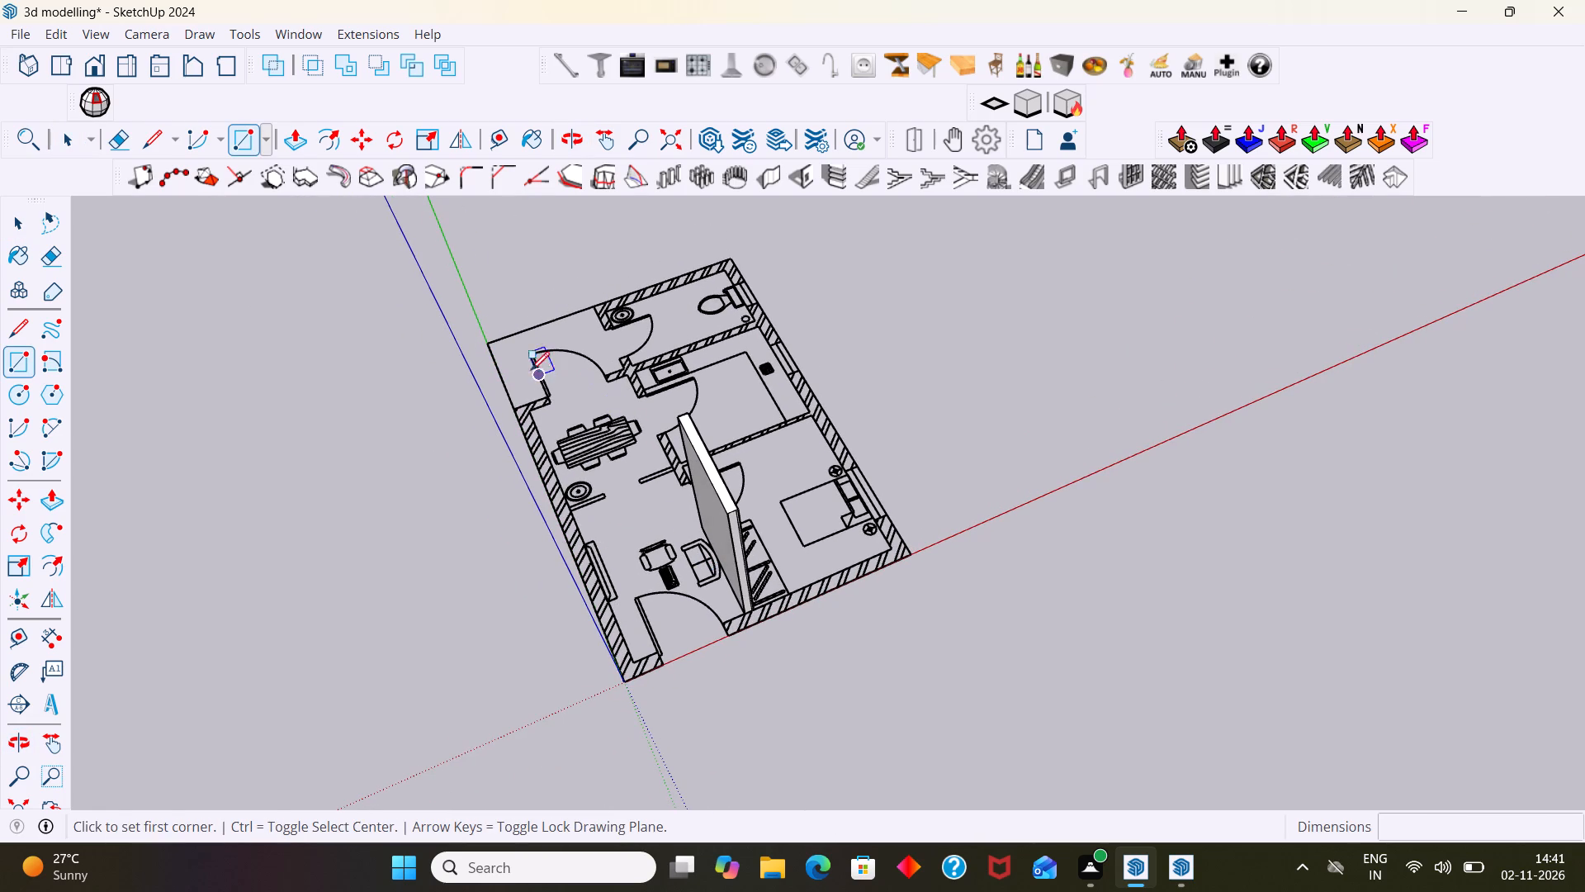
click(490, 344)
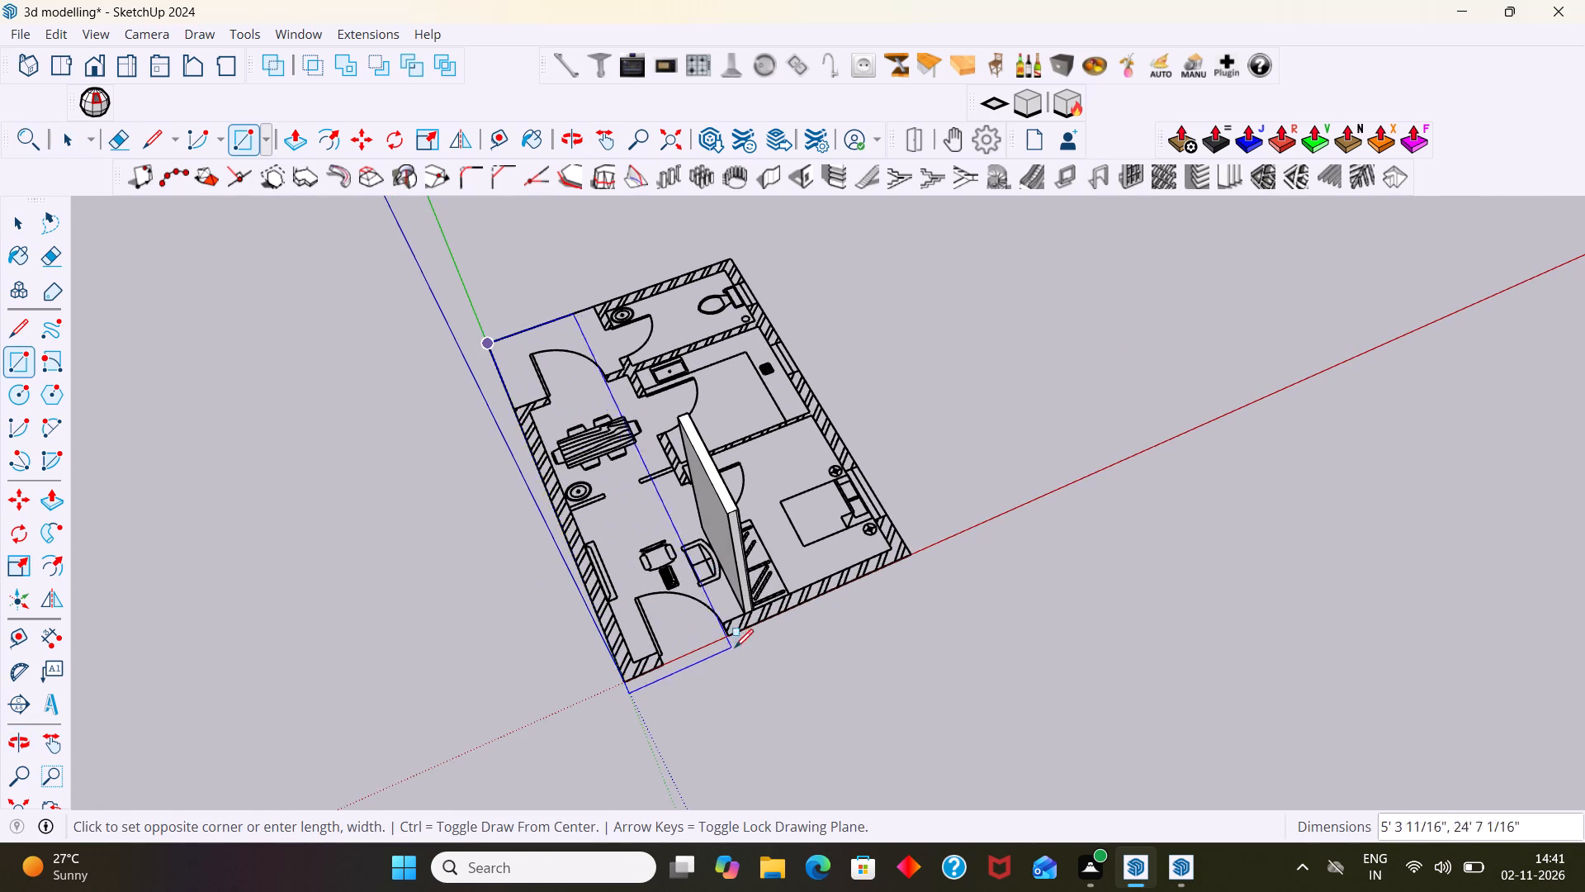
click(911, 557)
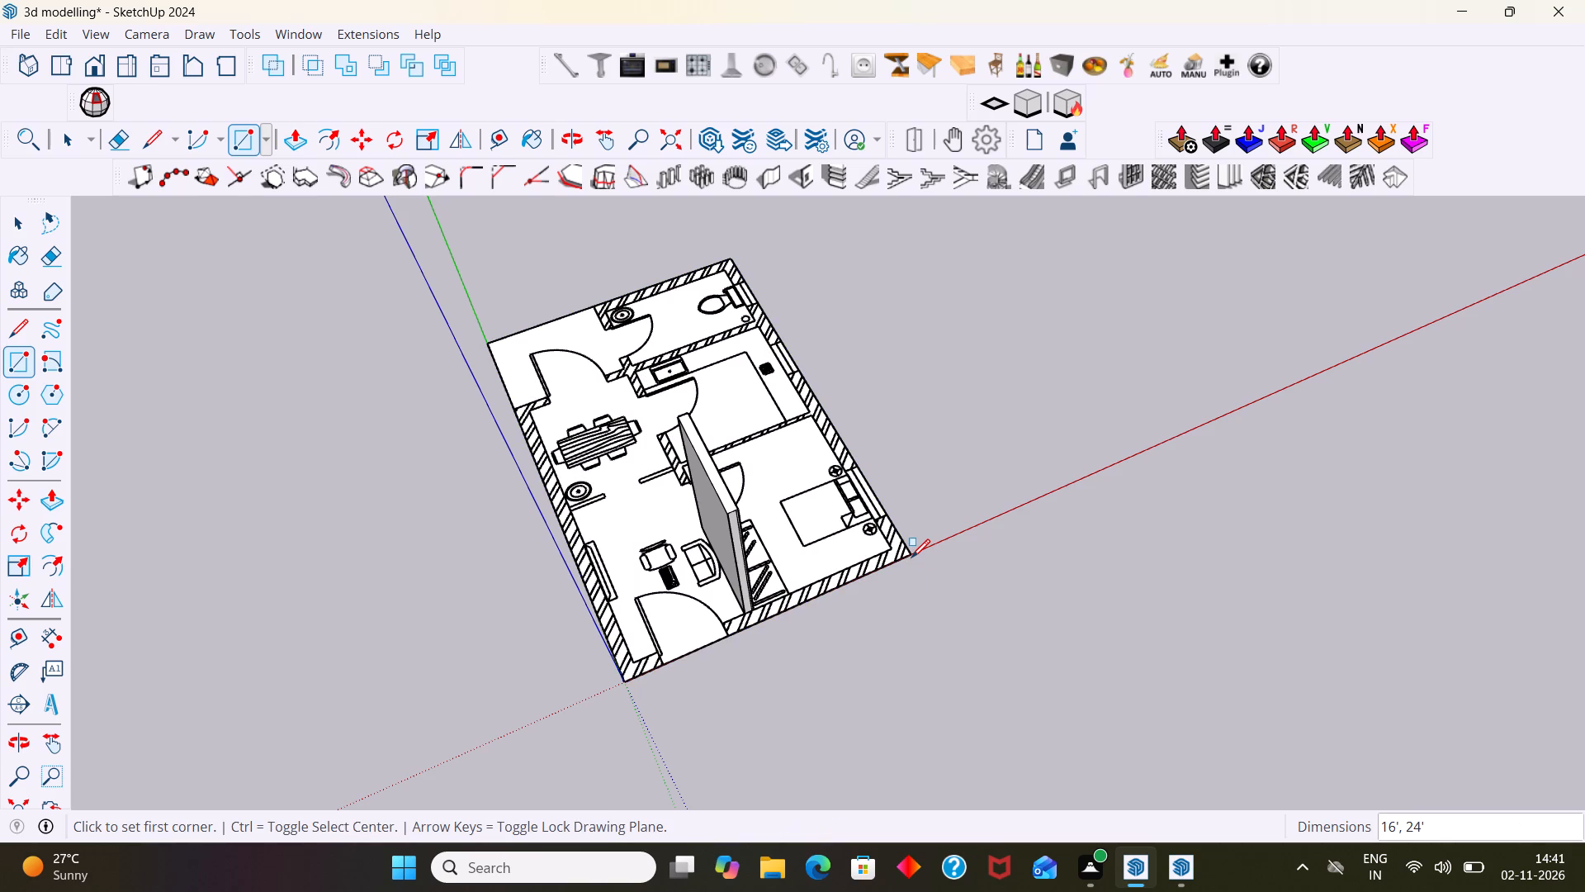
Push/Pull the rectangle upward by 6" to form a slab.
key(p)
click(808, 497)
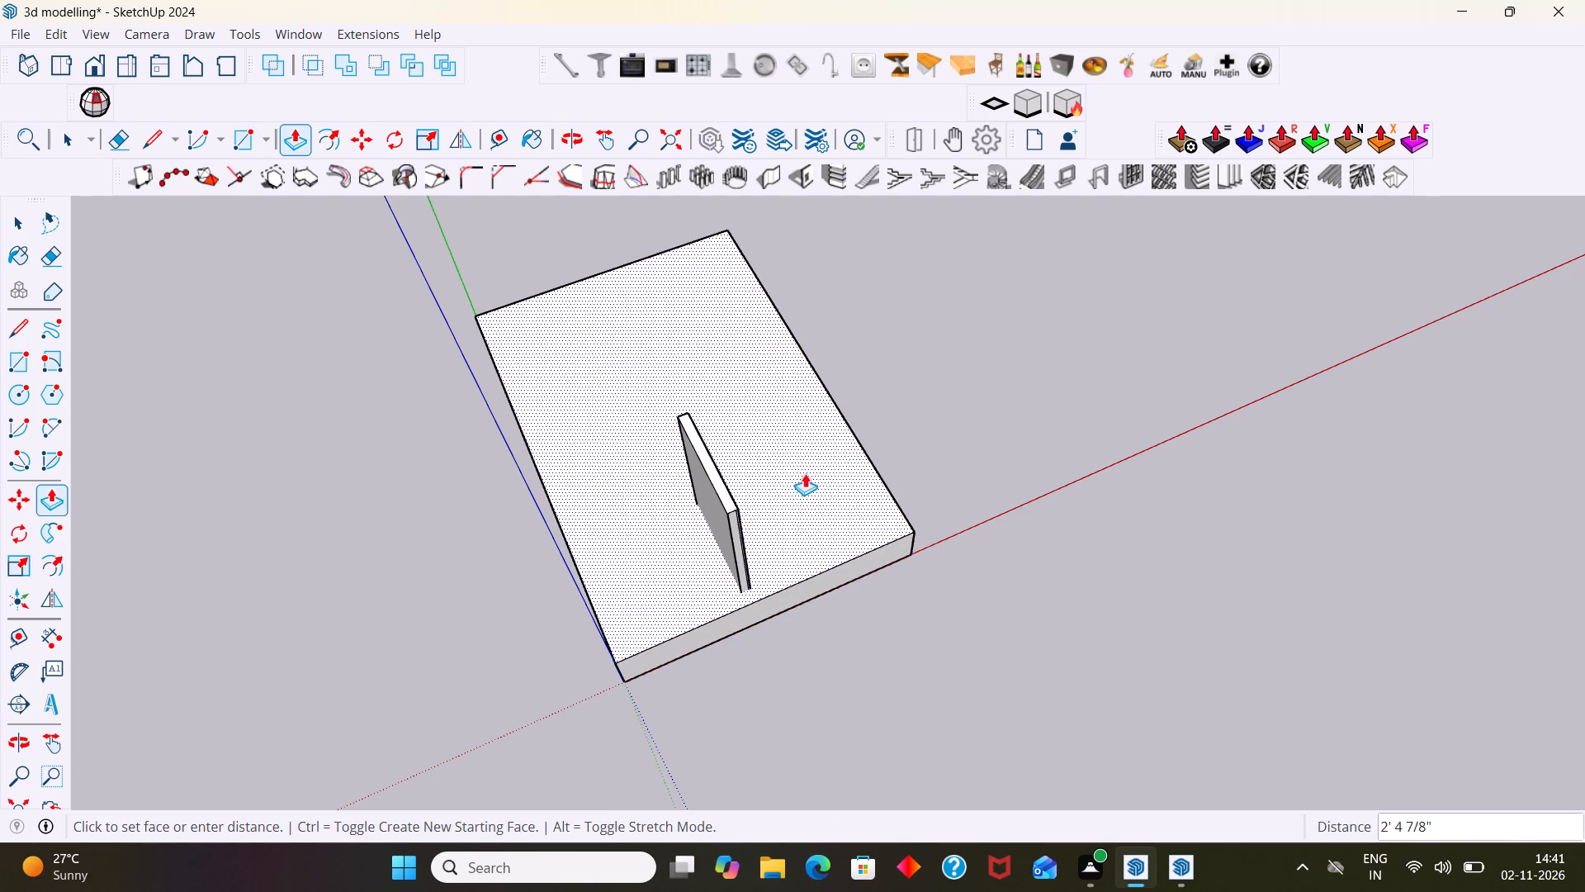
key(6)
key(shift+quotedbl)
key(Return)
key(space)
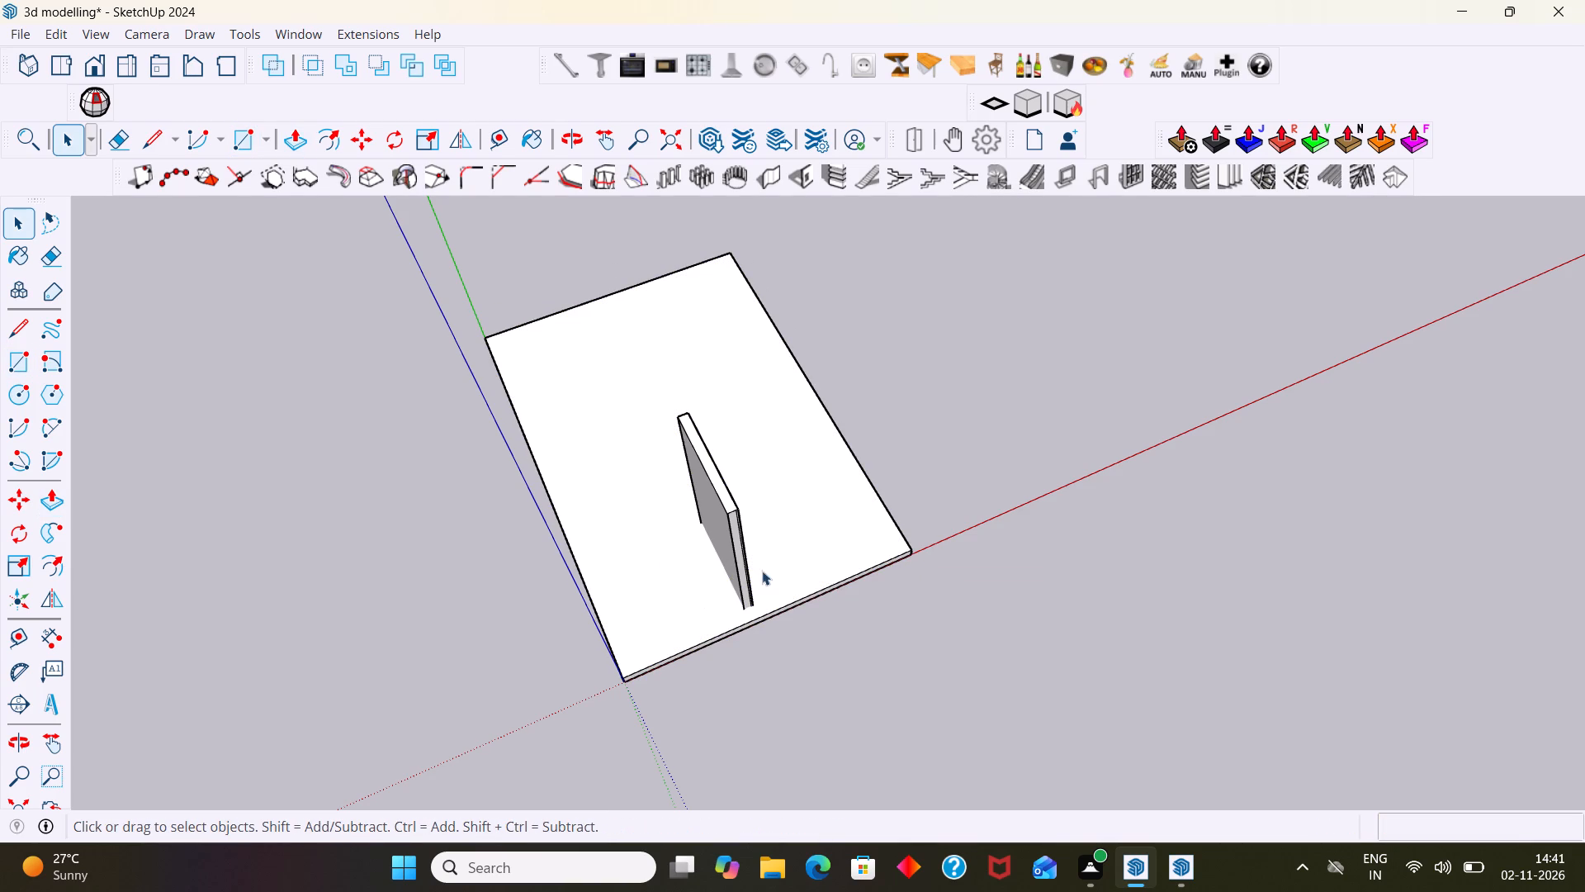
Select all of the slab's faces and edges and make them a group.
triple_click(785, 553)
middle_drag(785, 553, 703, 418)
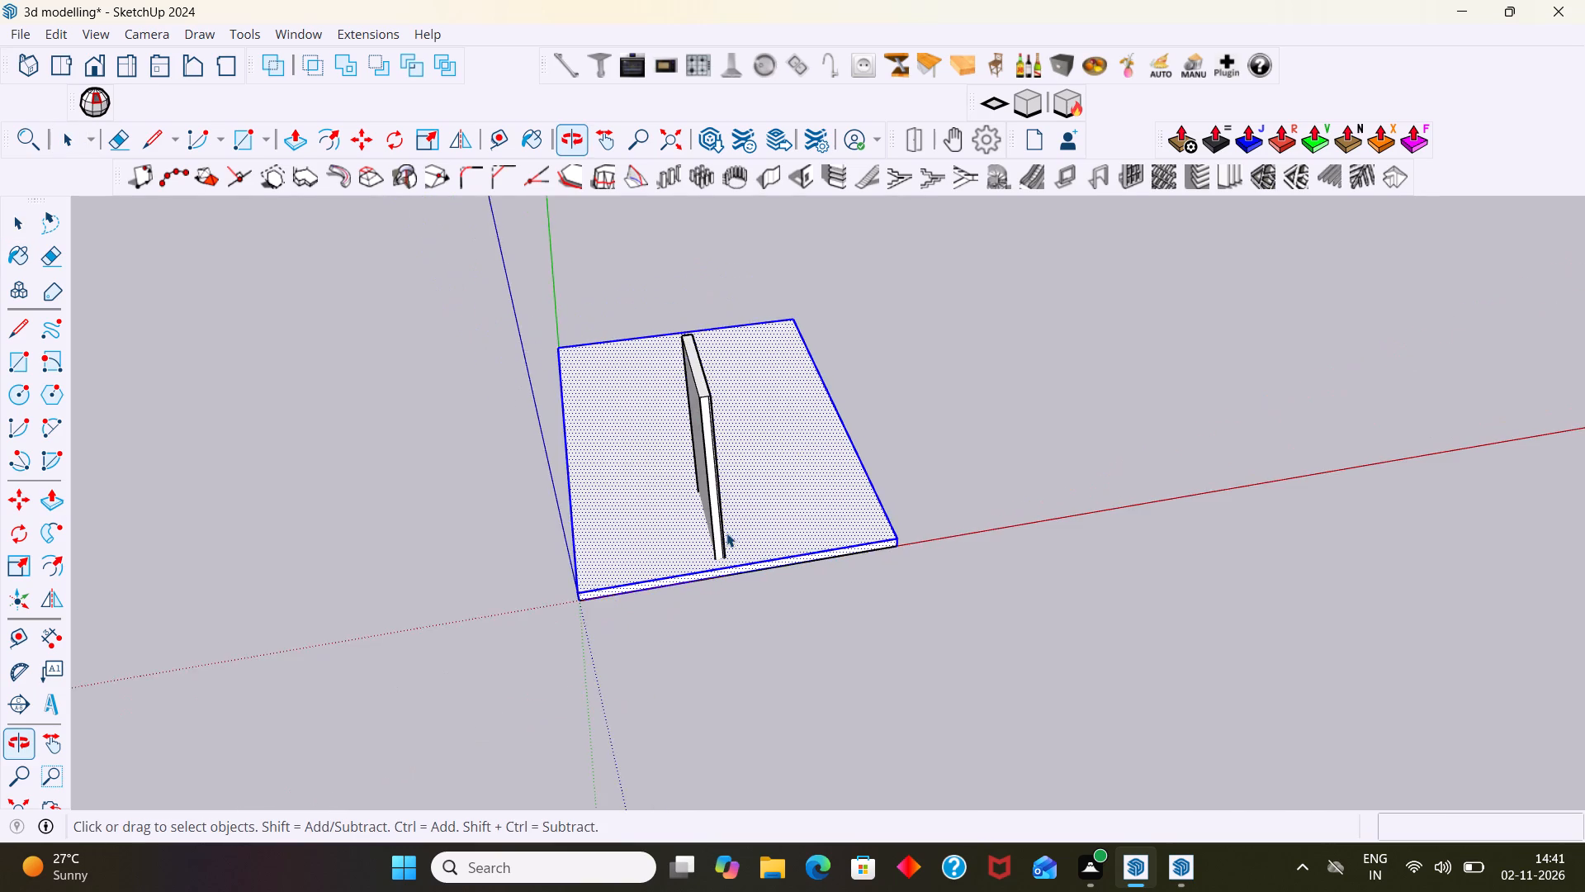
scroll(727, 533, up, 2)
right_click(763, 517)
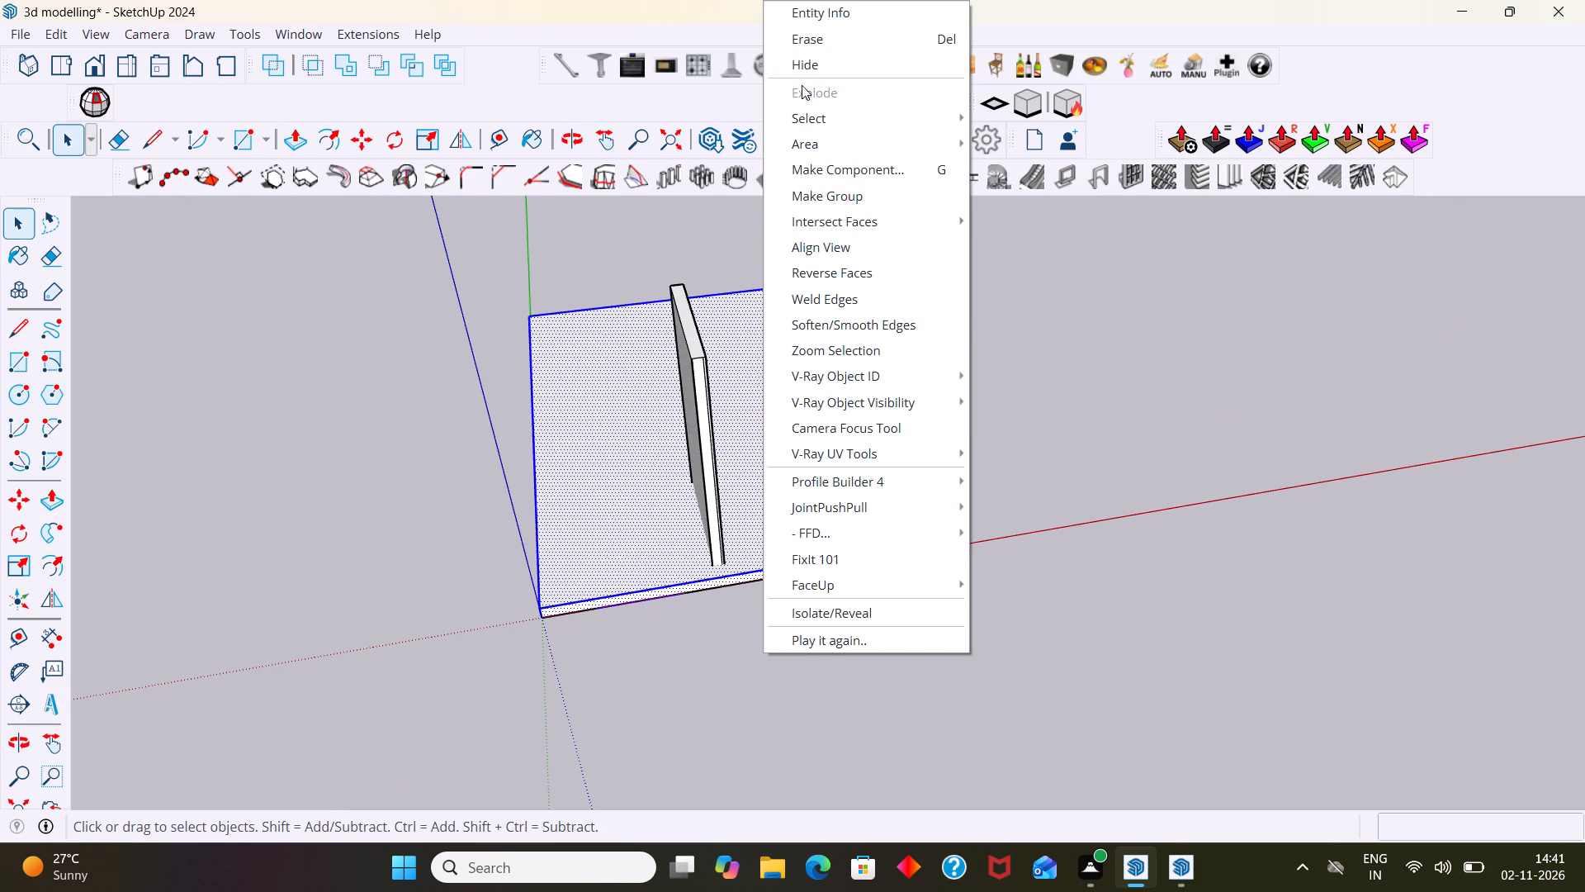
click(845, 196)
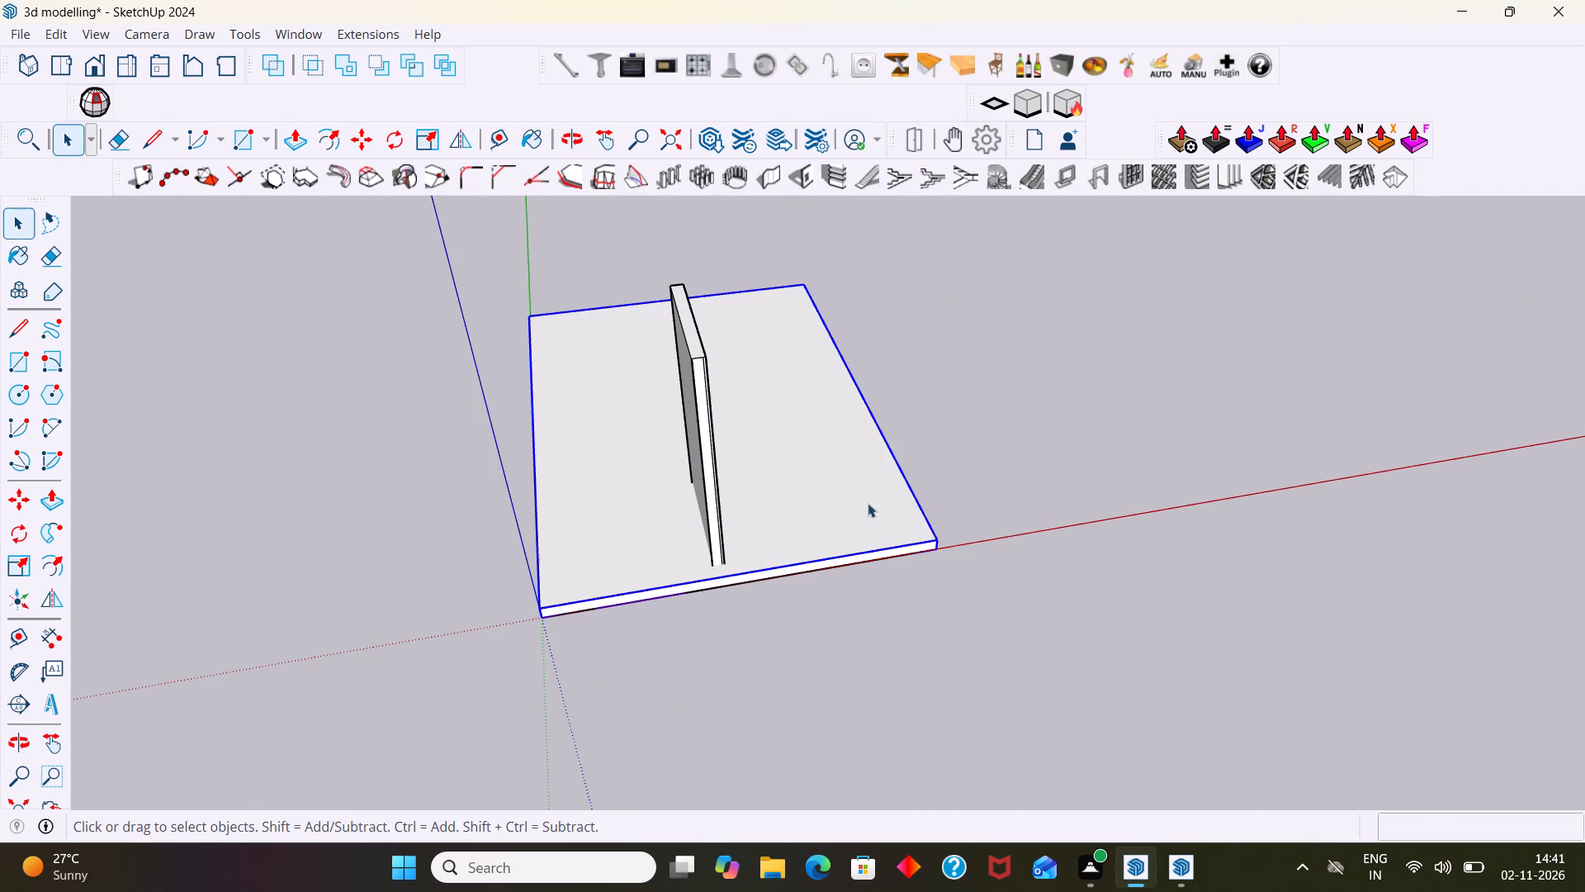
Move the slab group along the red axis, clear of the floor plan and beside it.
scroll(902, 542, down, 2)
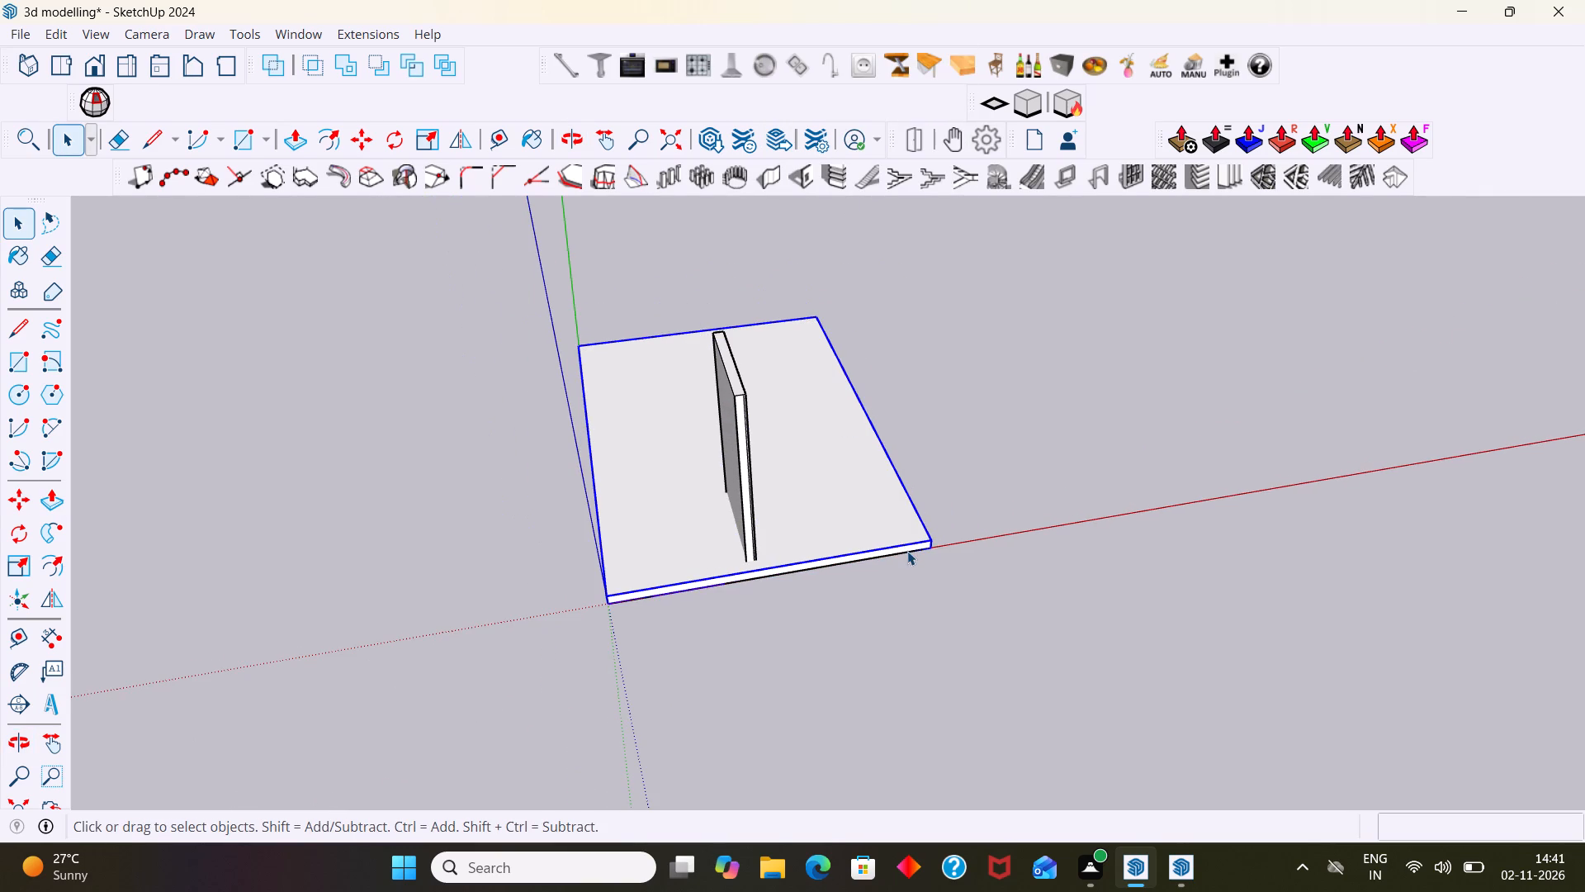
key(m)
click(933, 551)
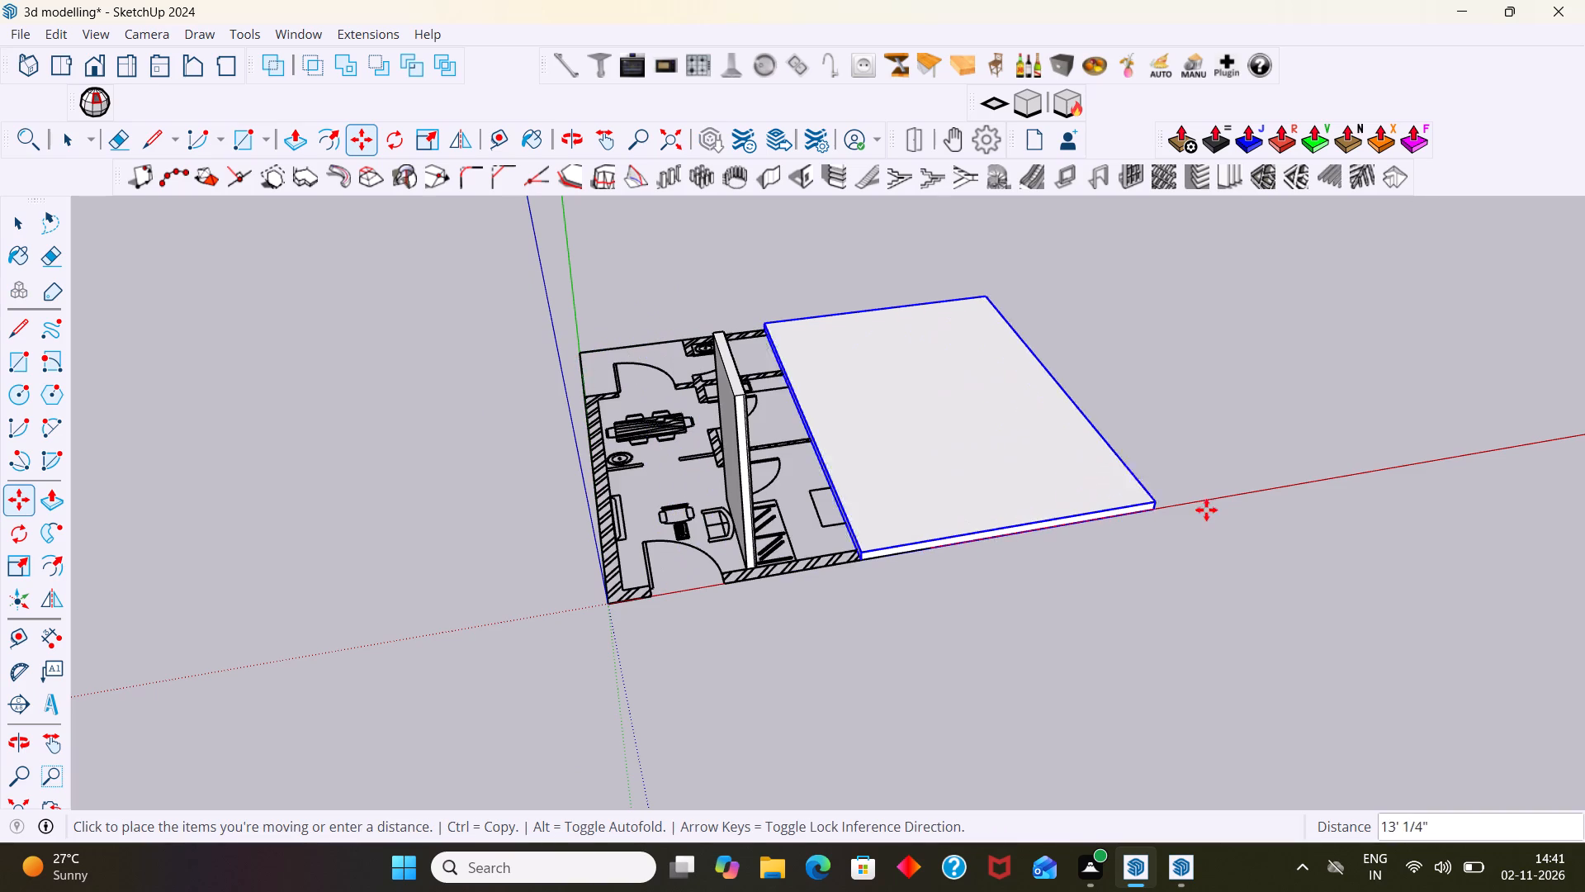
click(1299, 492)
key(space)
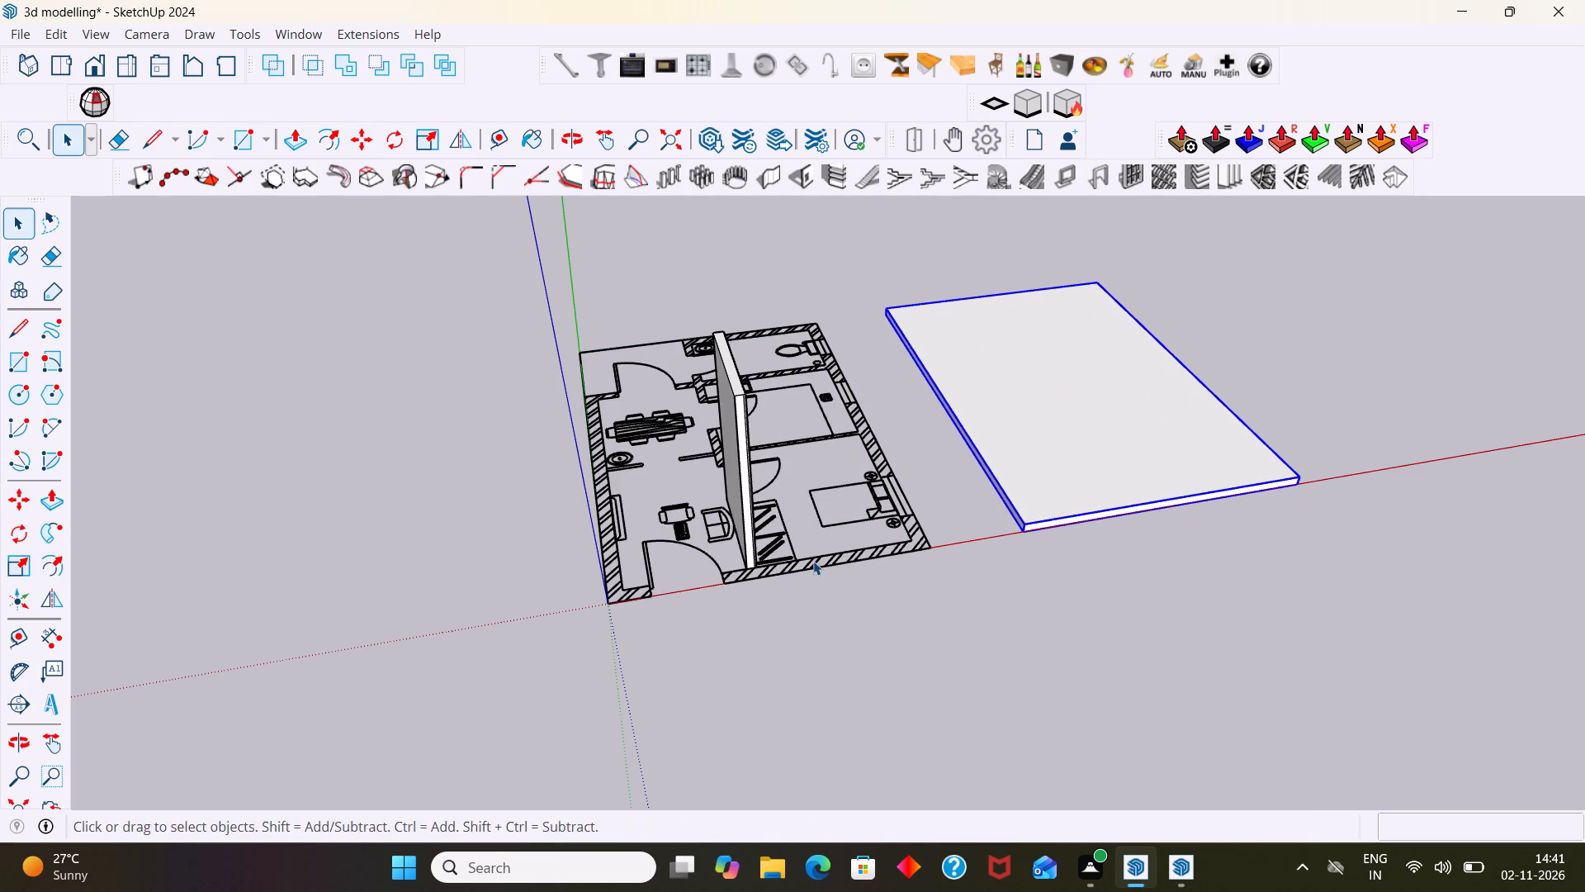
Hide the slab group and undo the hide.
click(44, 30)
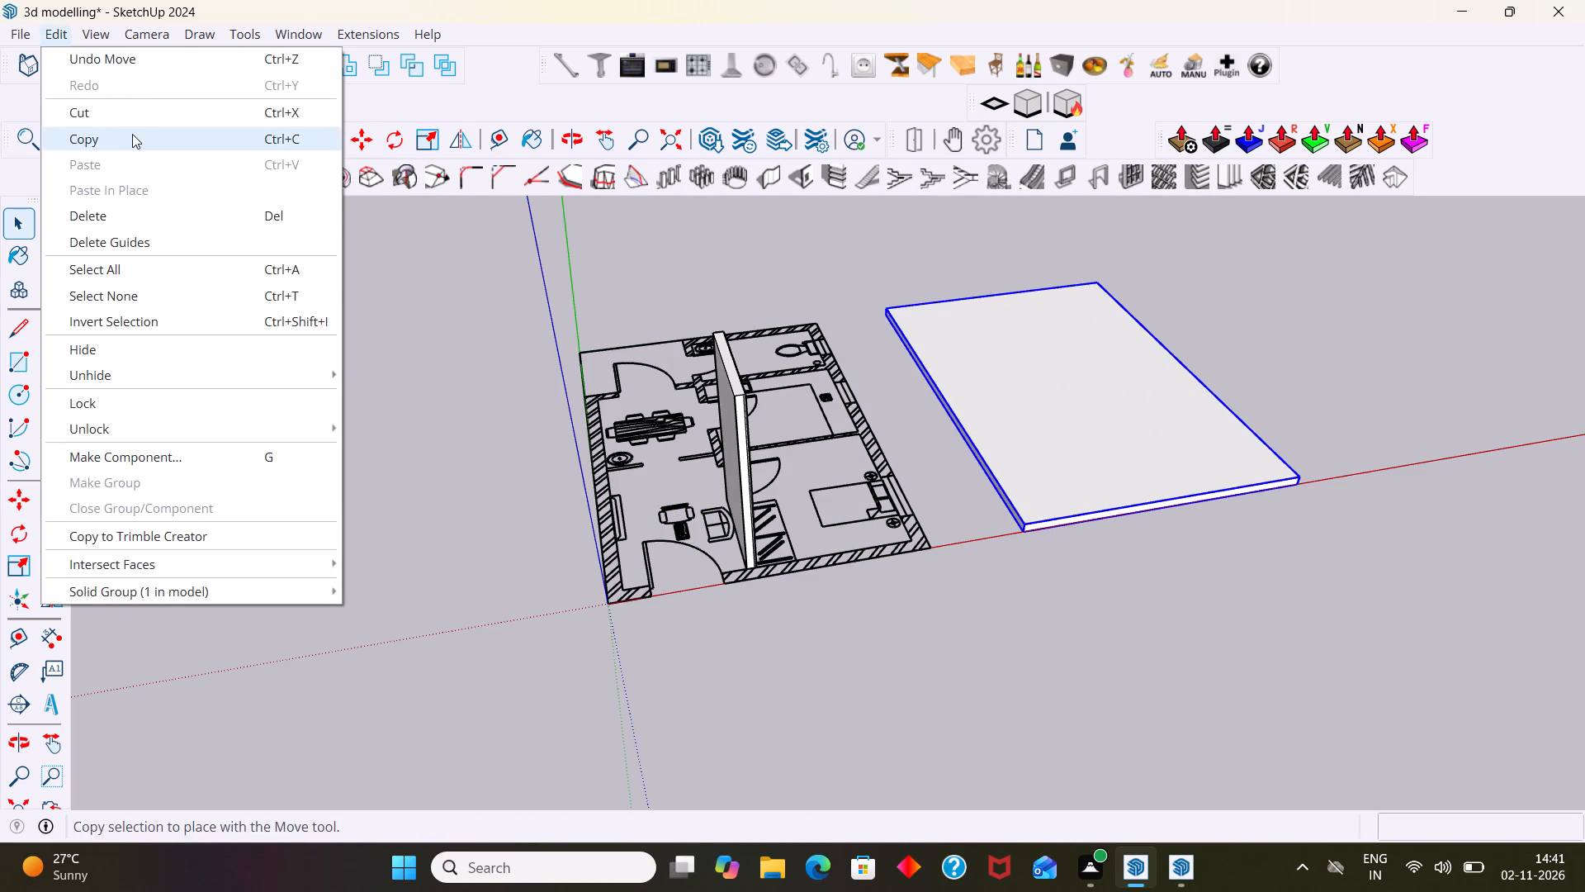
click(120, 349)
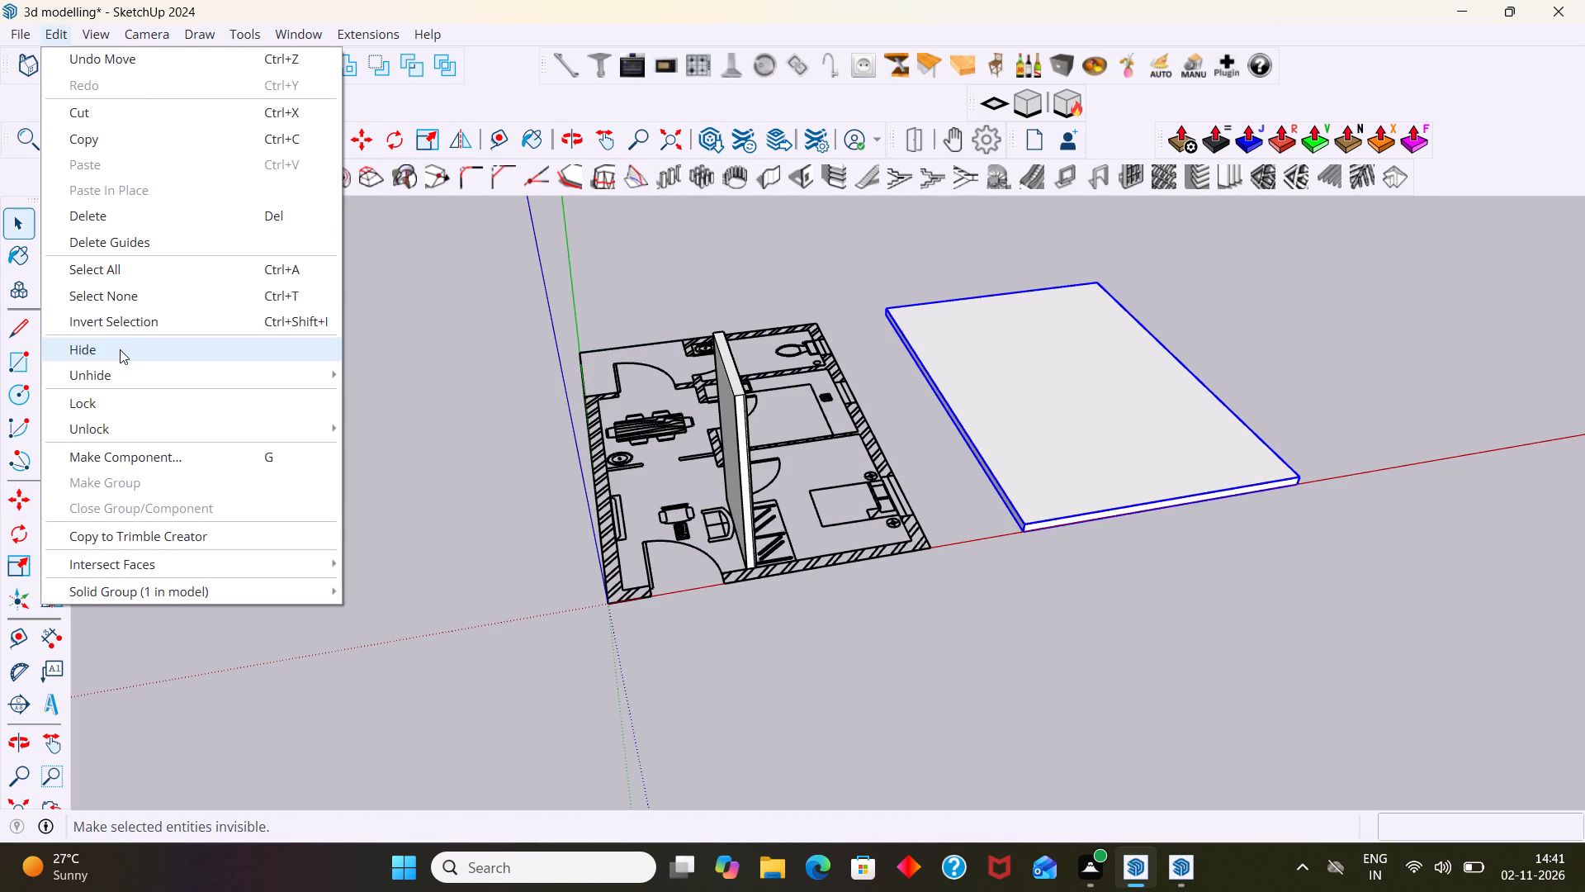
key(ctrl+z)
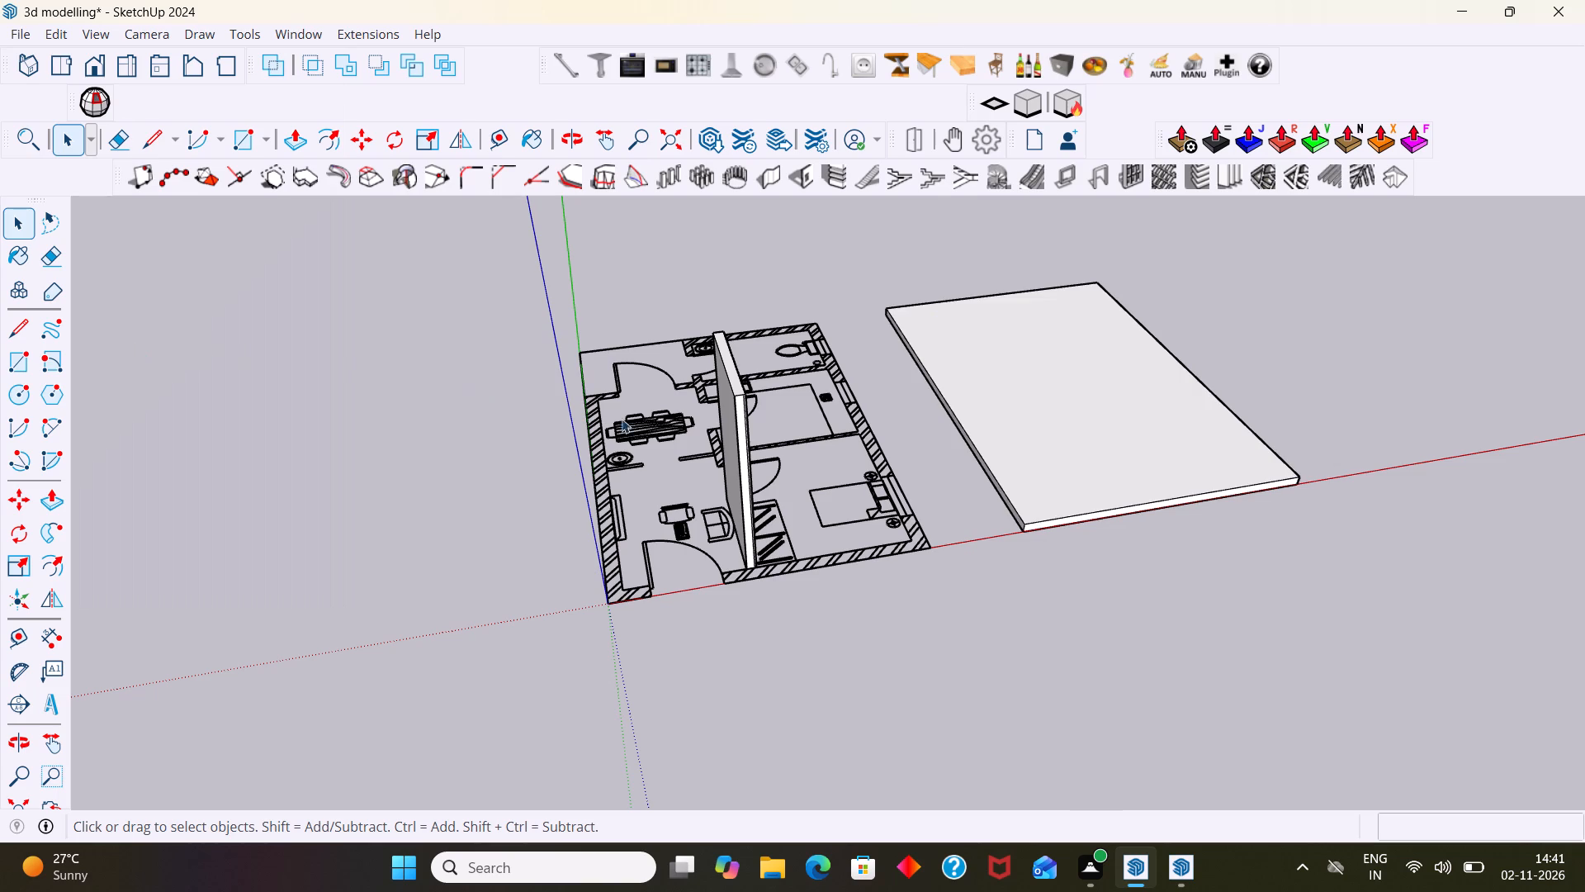
Deselect the slab and unhide all hidden walls.
click(1043, 430)
click(1053, 643)
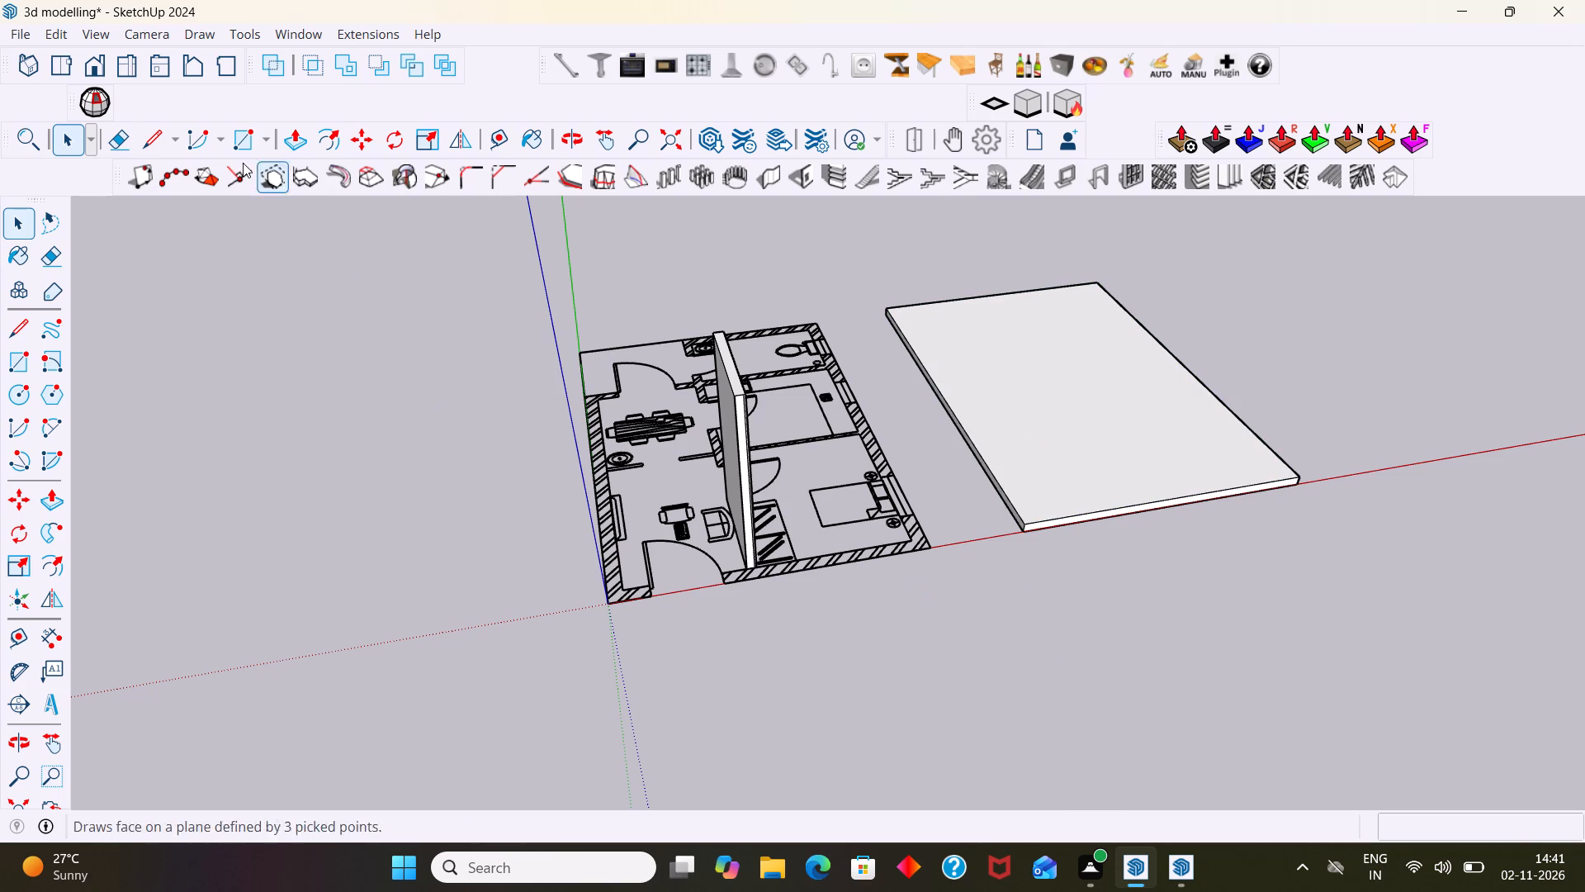
click(75, 35)
click(50, 40)
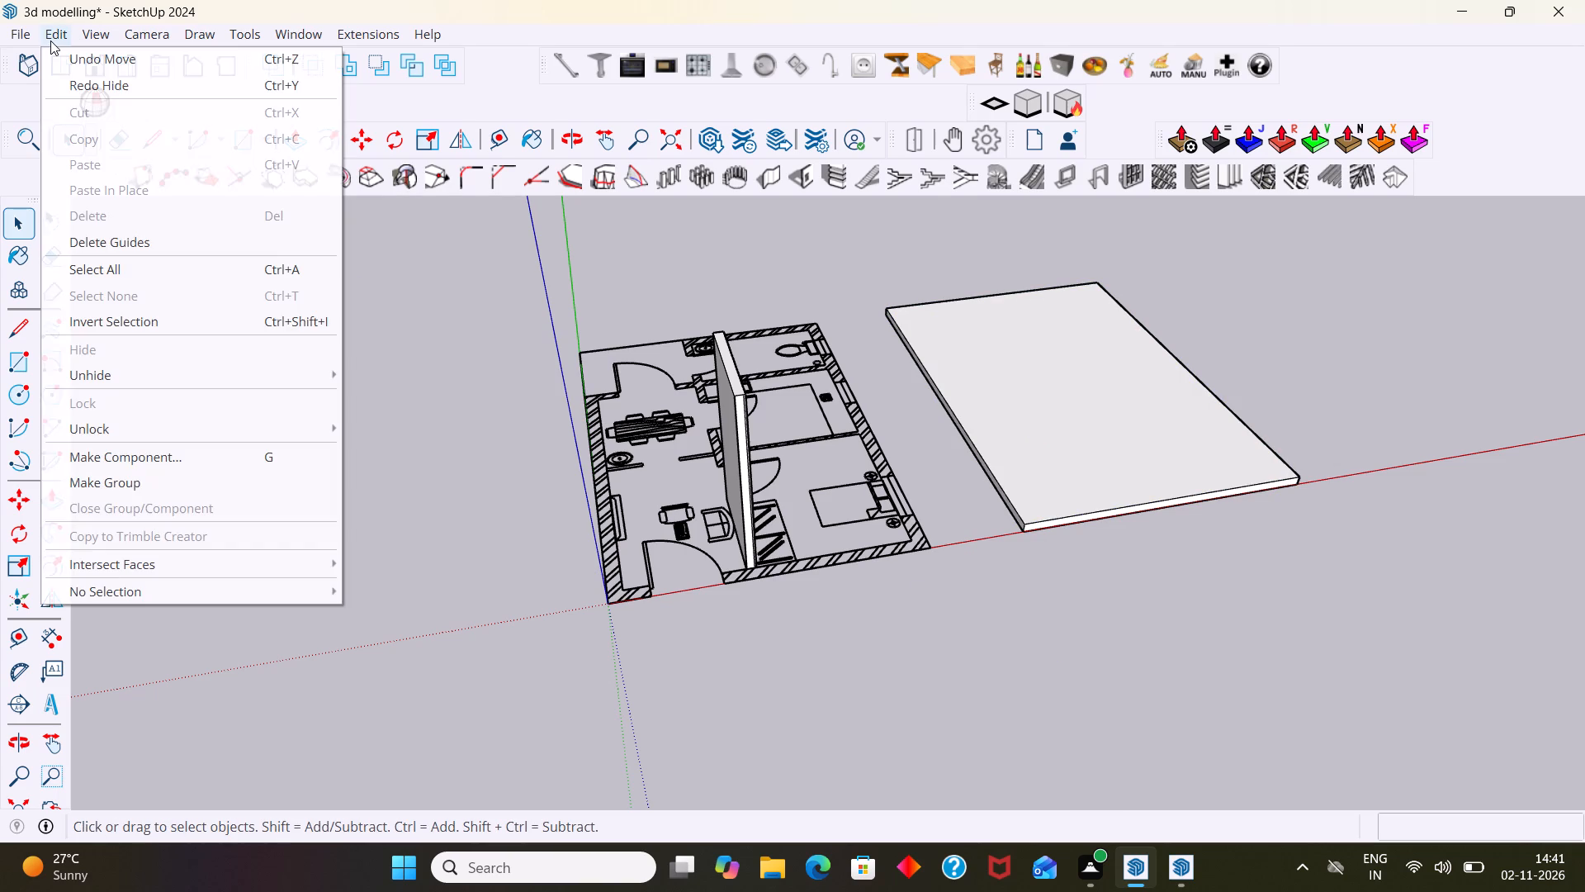
click(155, 376)
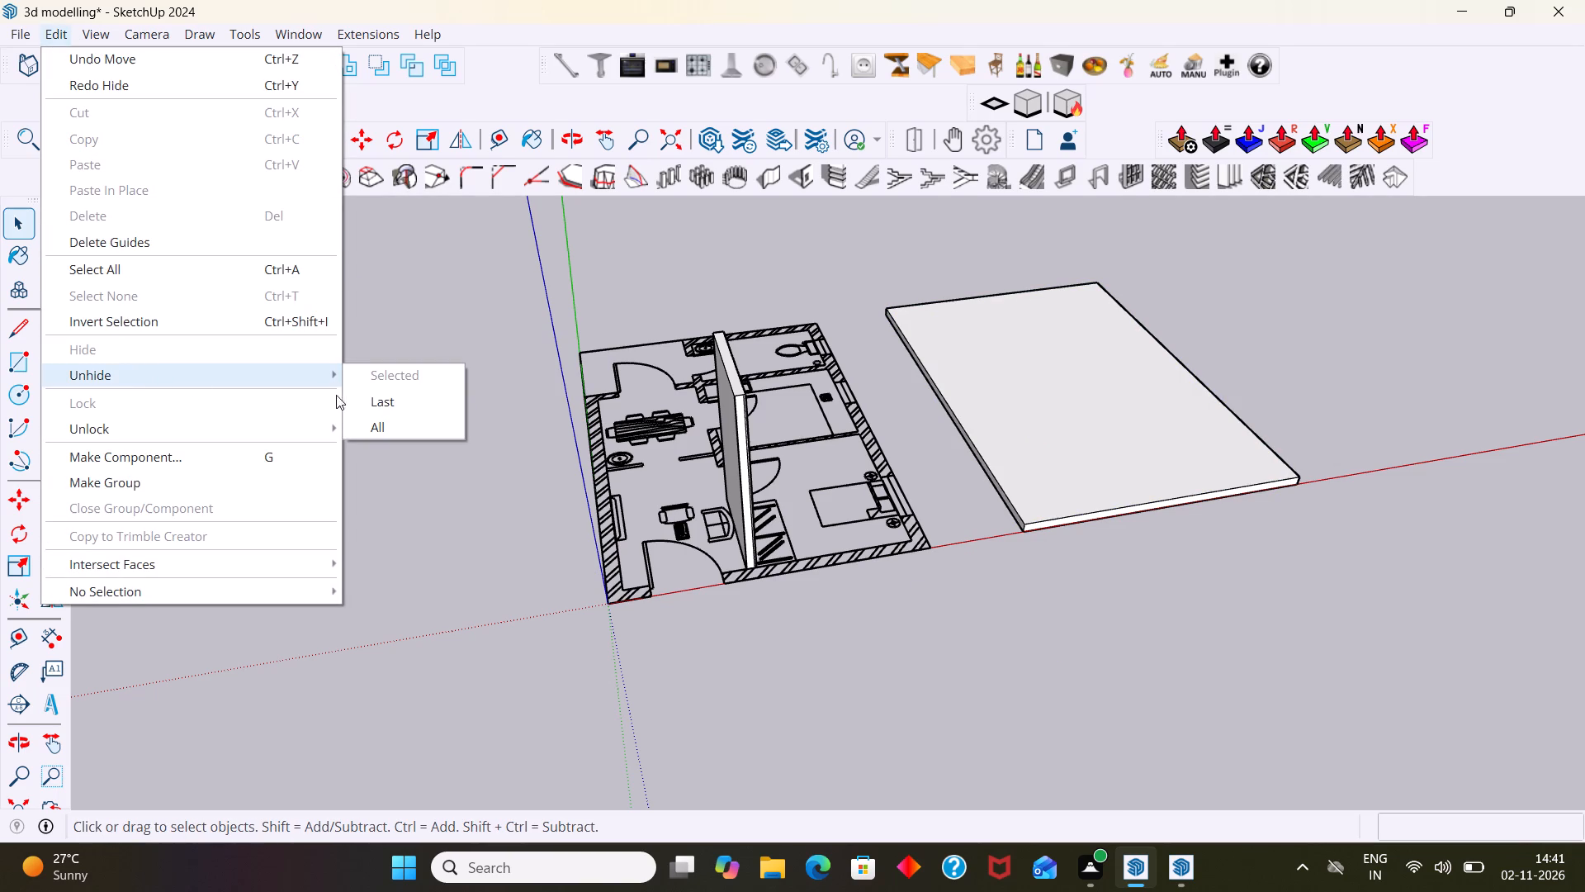
click(389, 427)
Move the slab group by its bottom front corner onto the matching top corner of the house walls, then deselect it.
scroll(777, 391, up, 3)
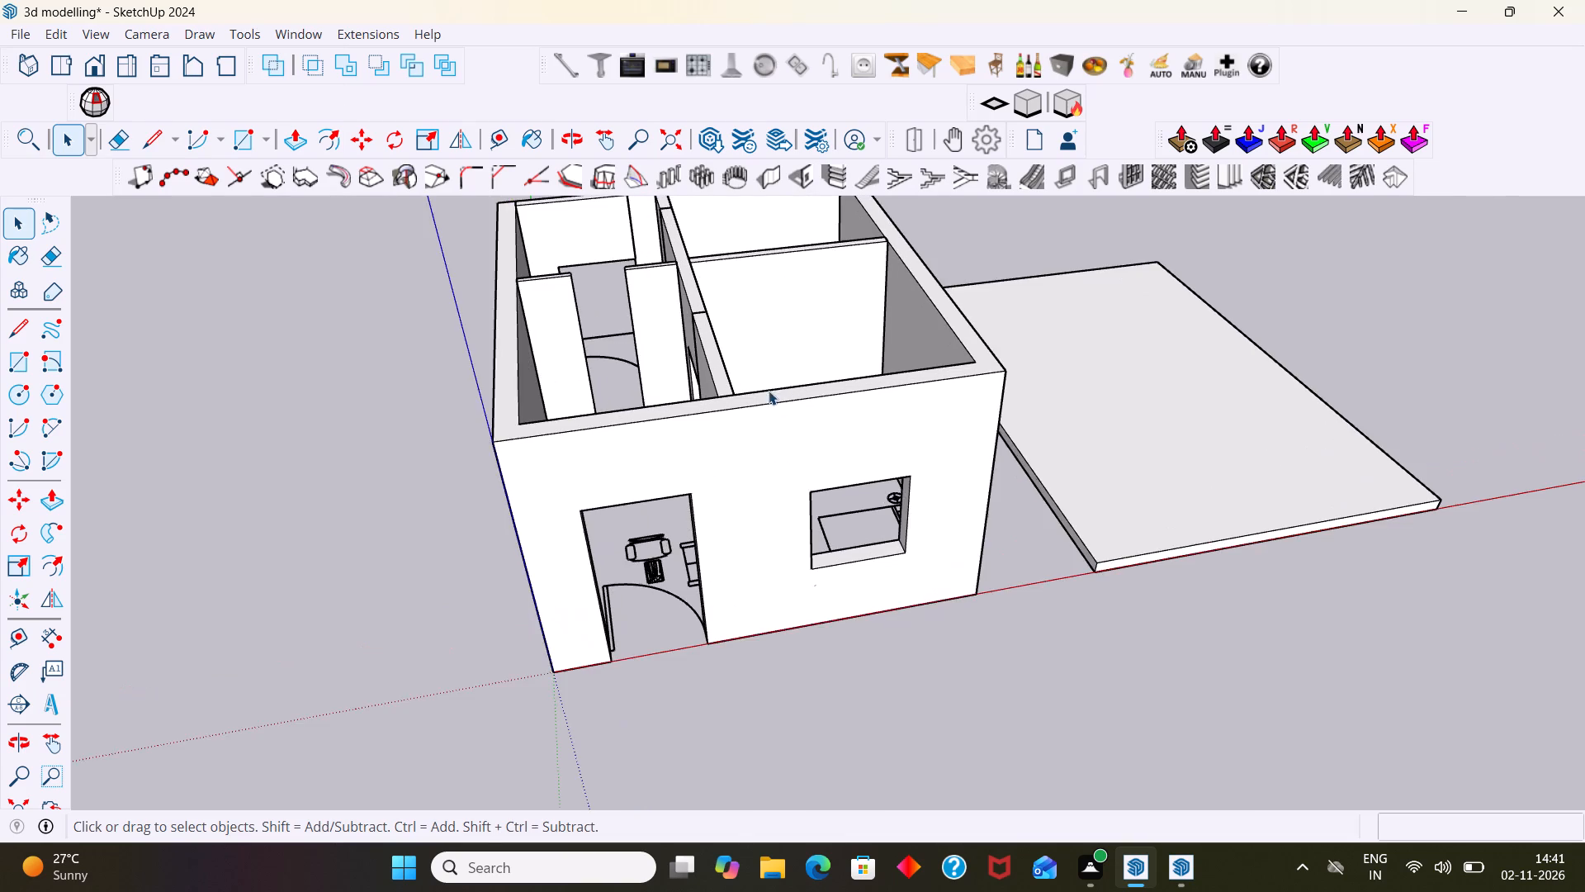
middle_drag(764, 410, 769, 472)
scroll(769, 472, down, 8)
click(978, 444)
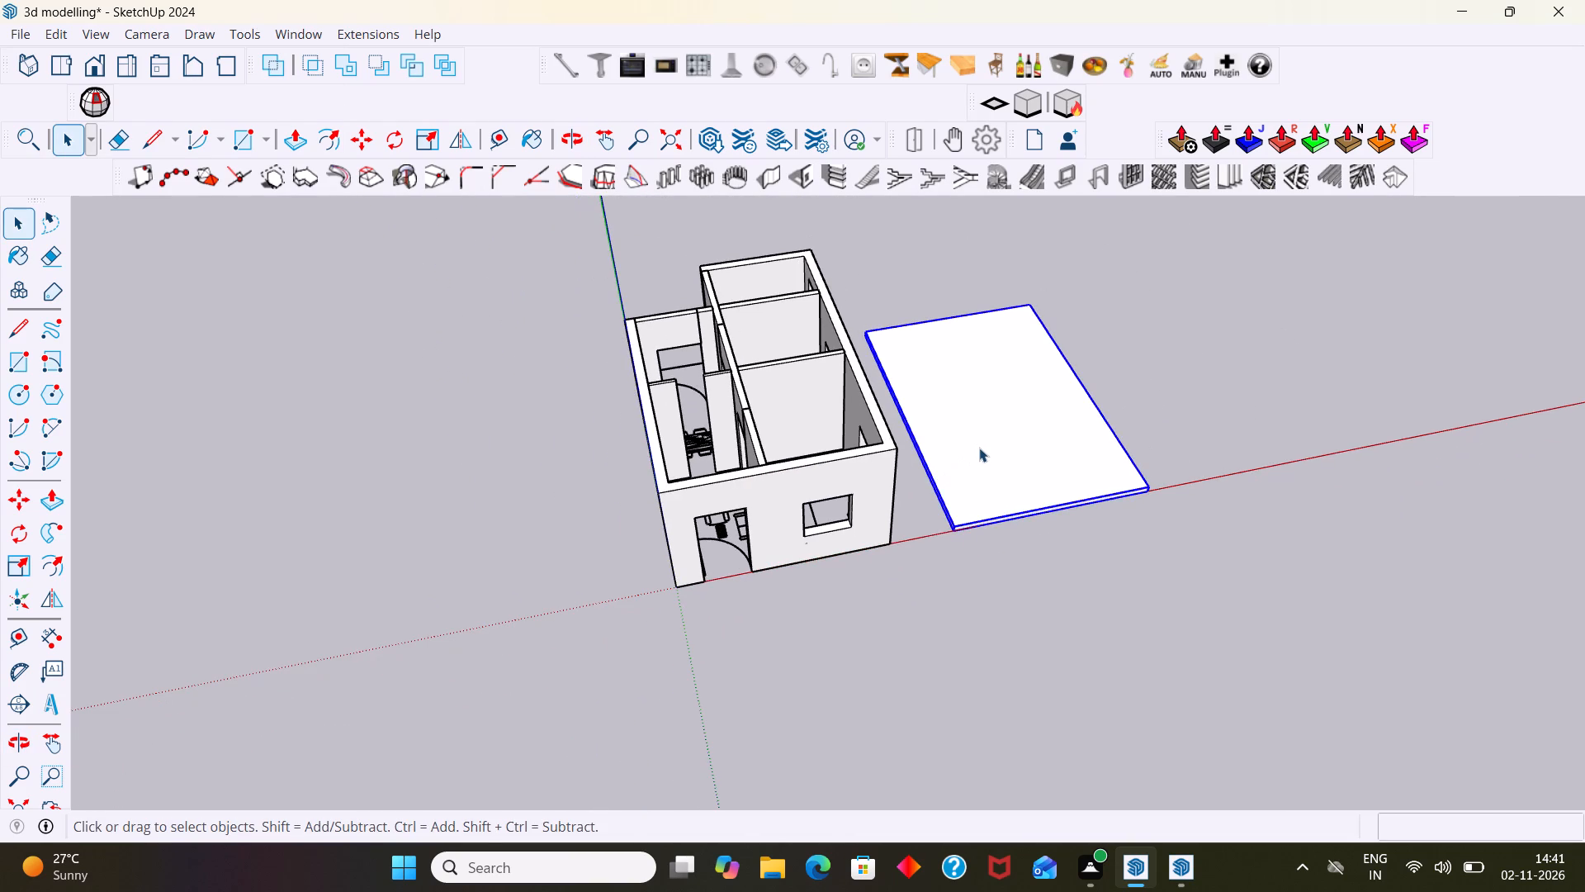
key(m)
scroll(957, 544, up, 10)
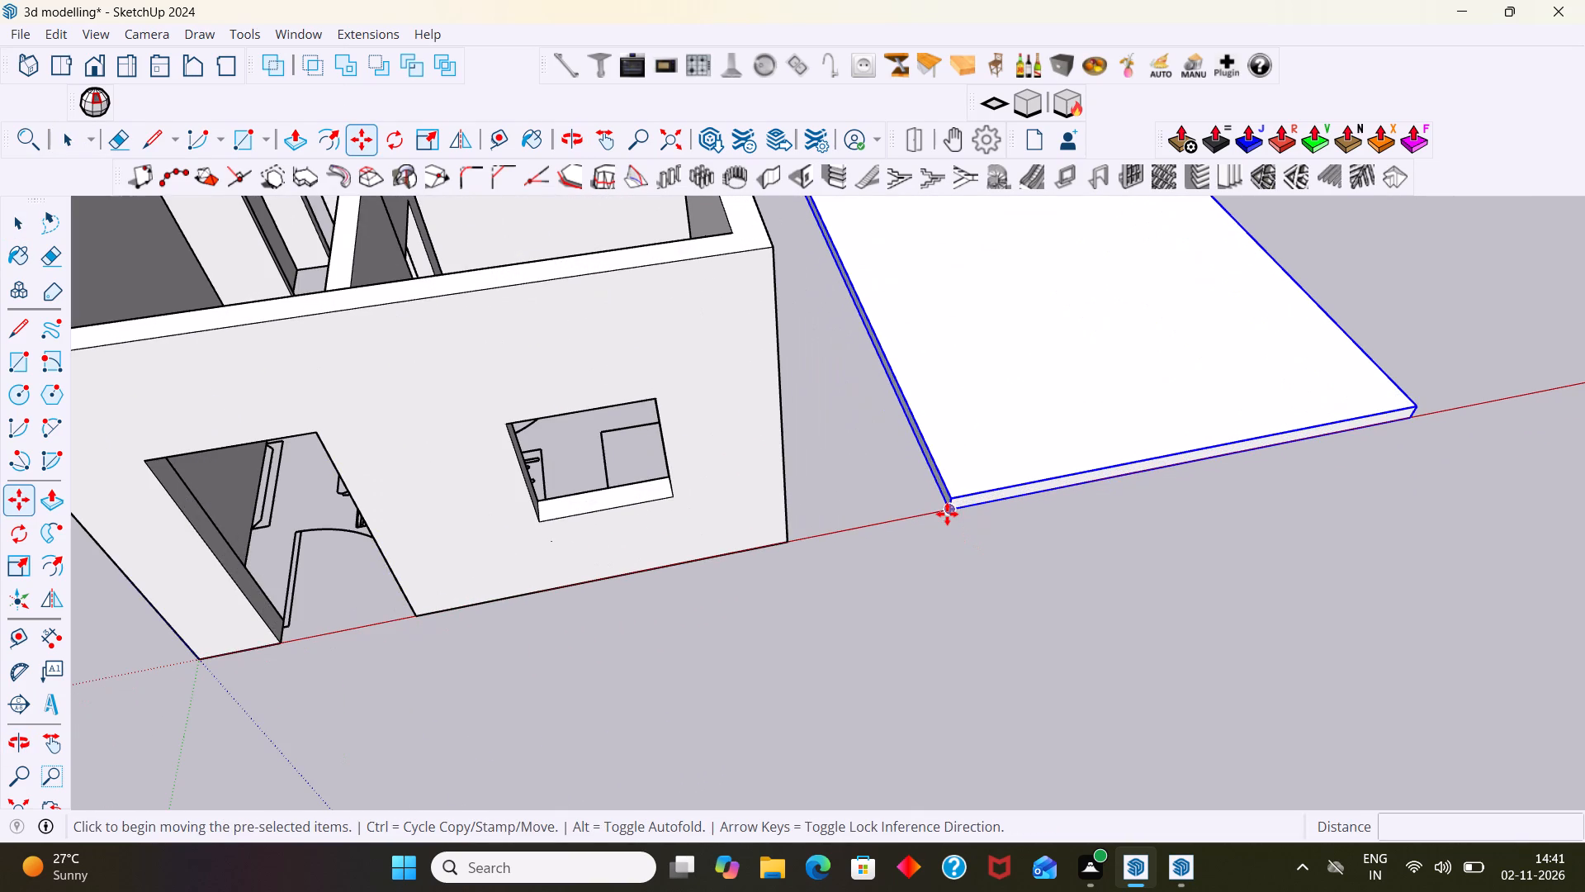
click(947, 514)
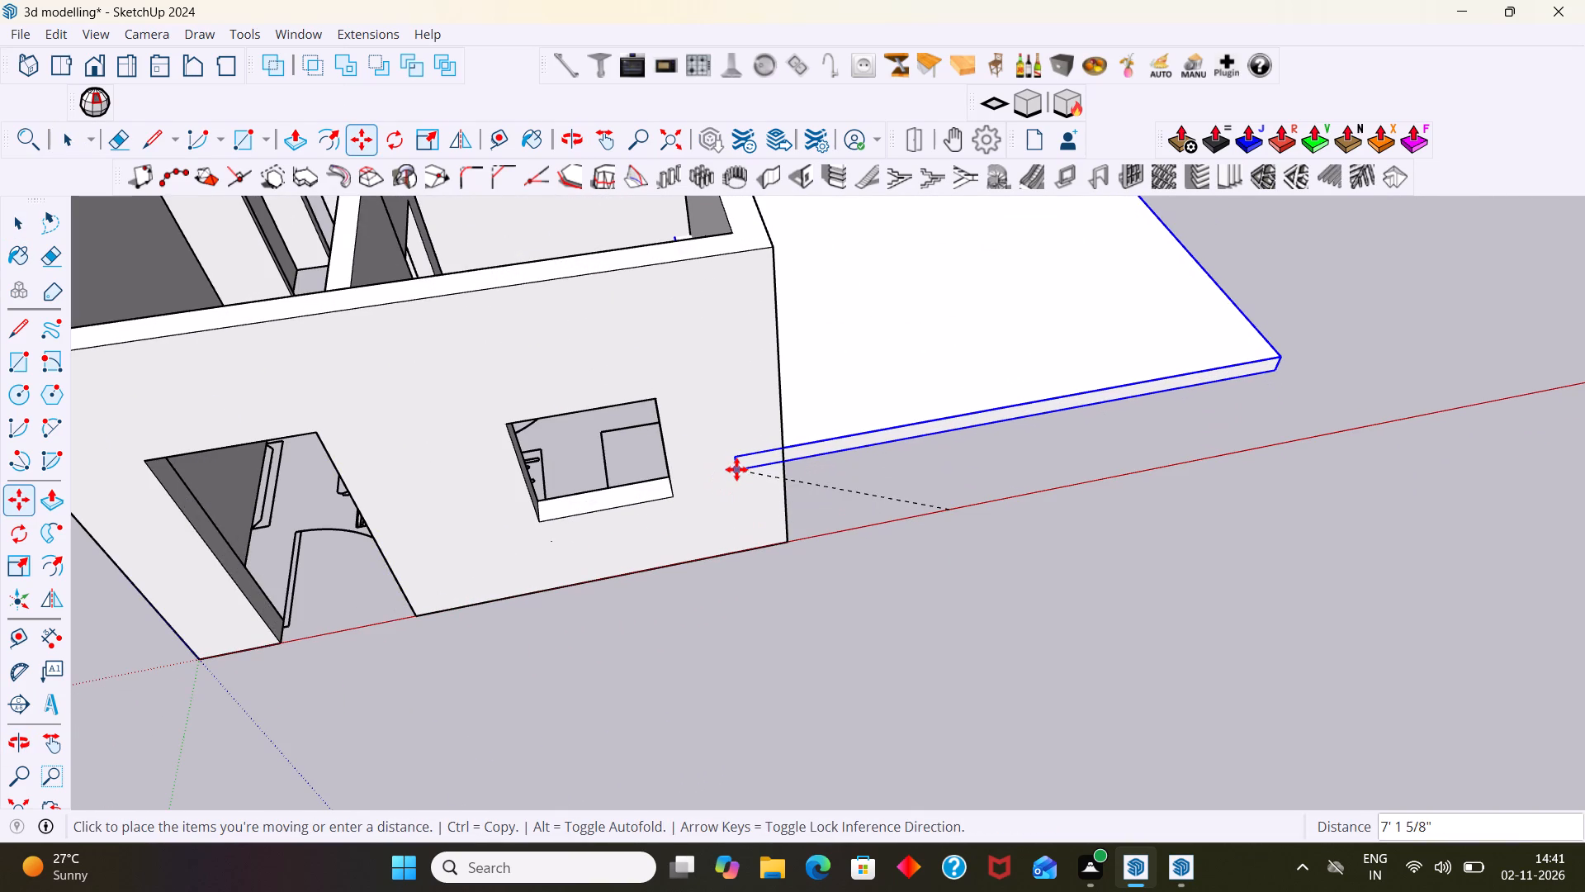
scroll(738, 467, down, 1)
shift+middle_drag(756, 483, 1329, 479)
scroll(1082, 486, down, 4)
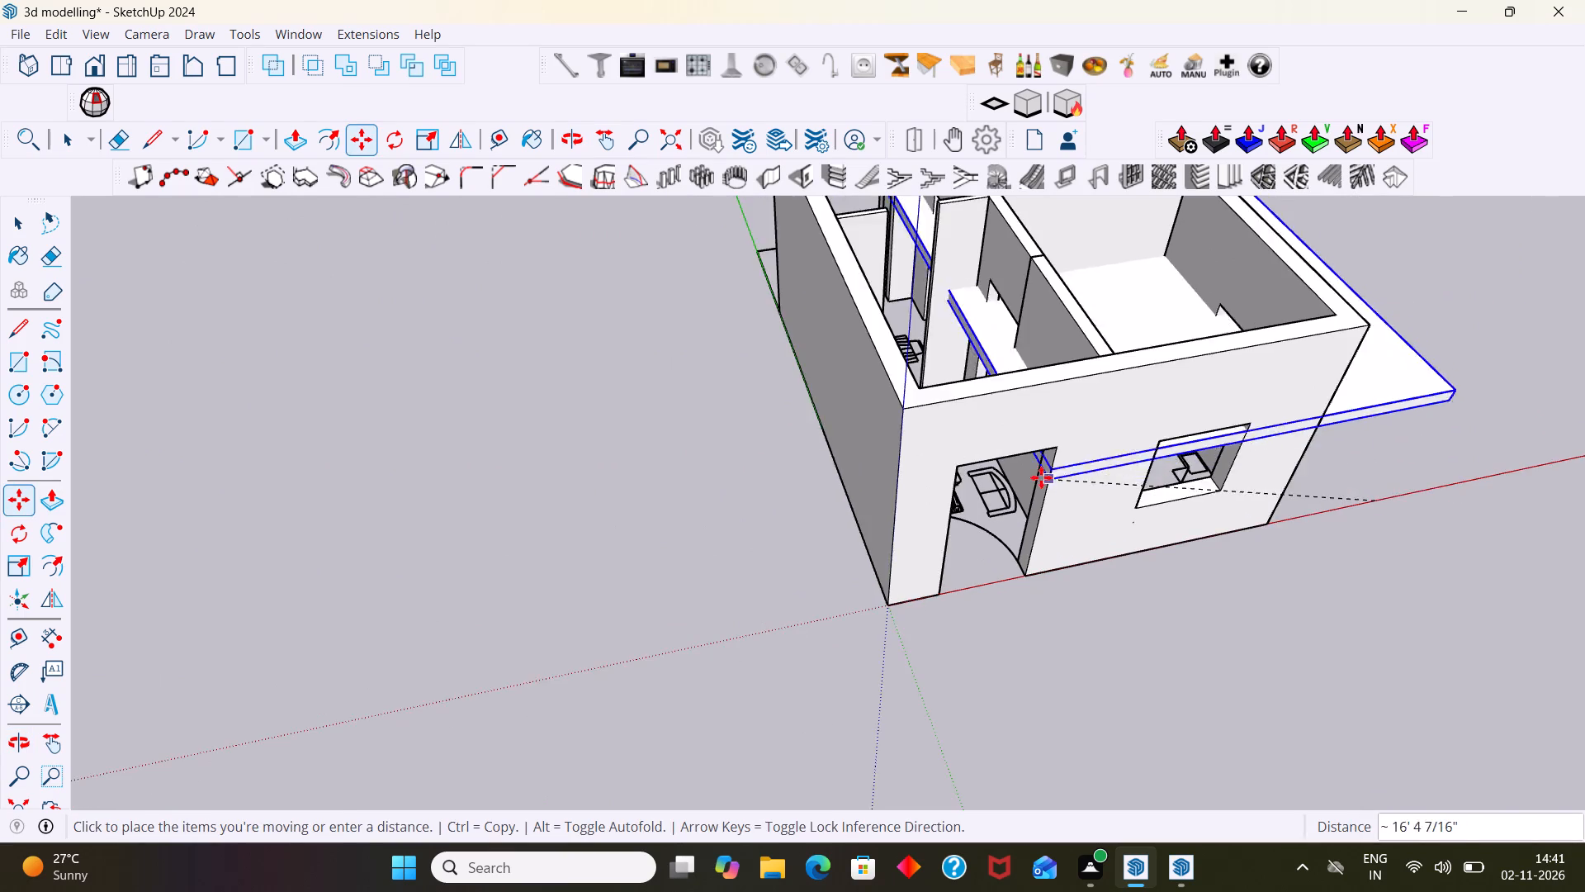
scroll(1041, 477, down, 9)
scroll(954, 406, up, 9)
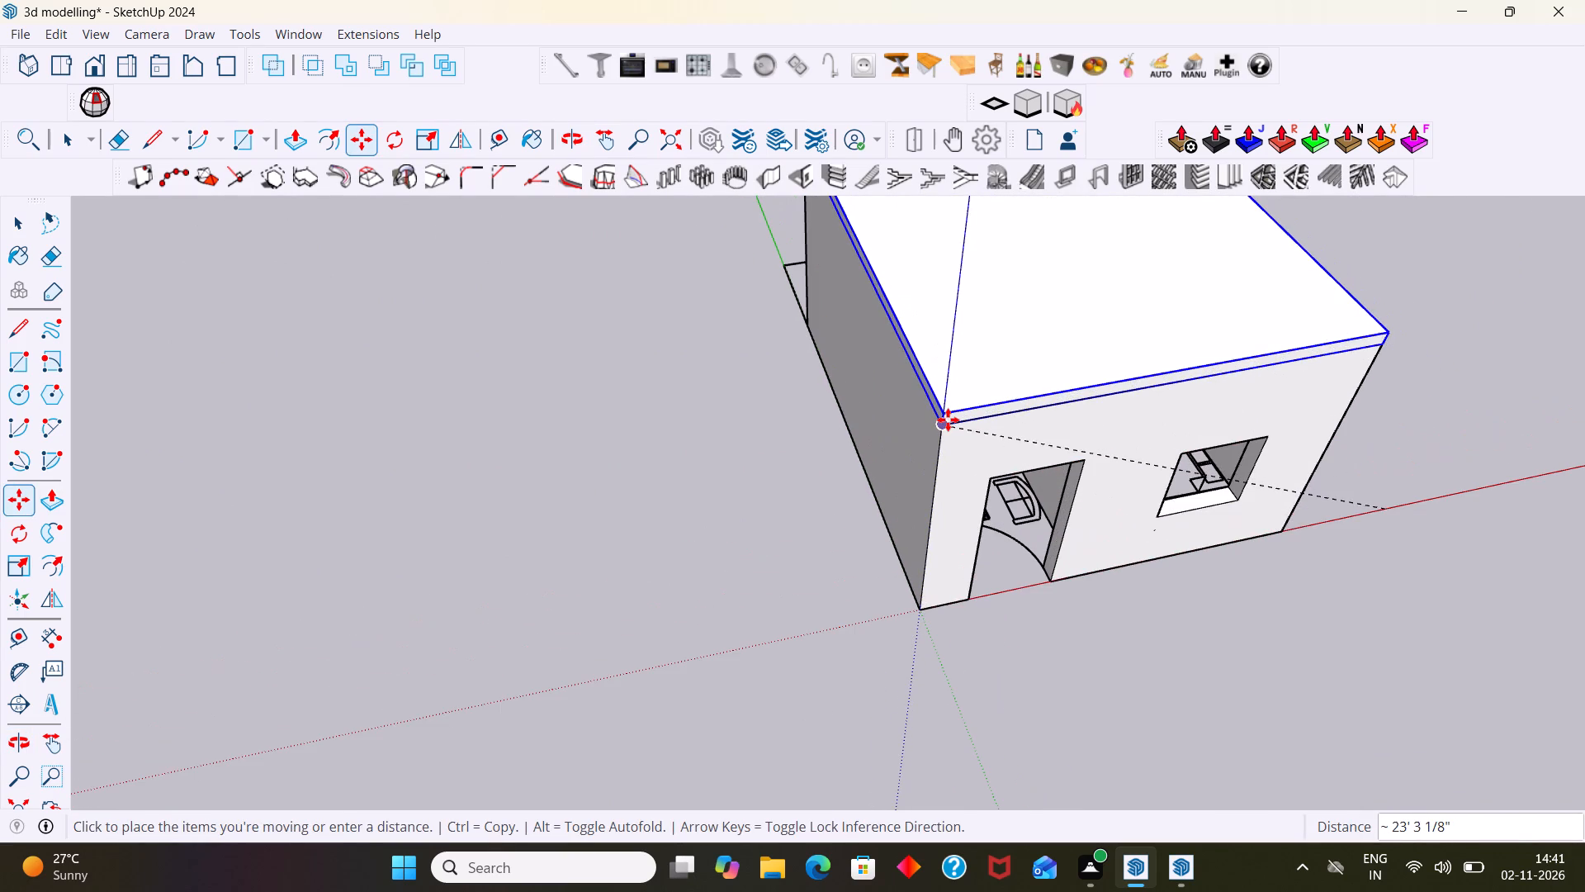
click(948, 420)
key(space)
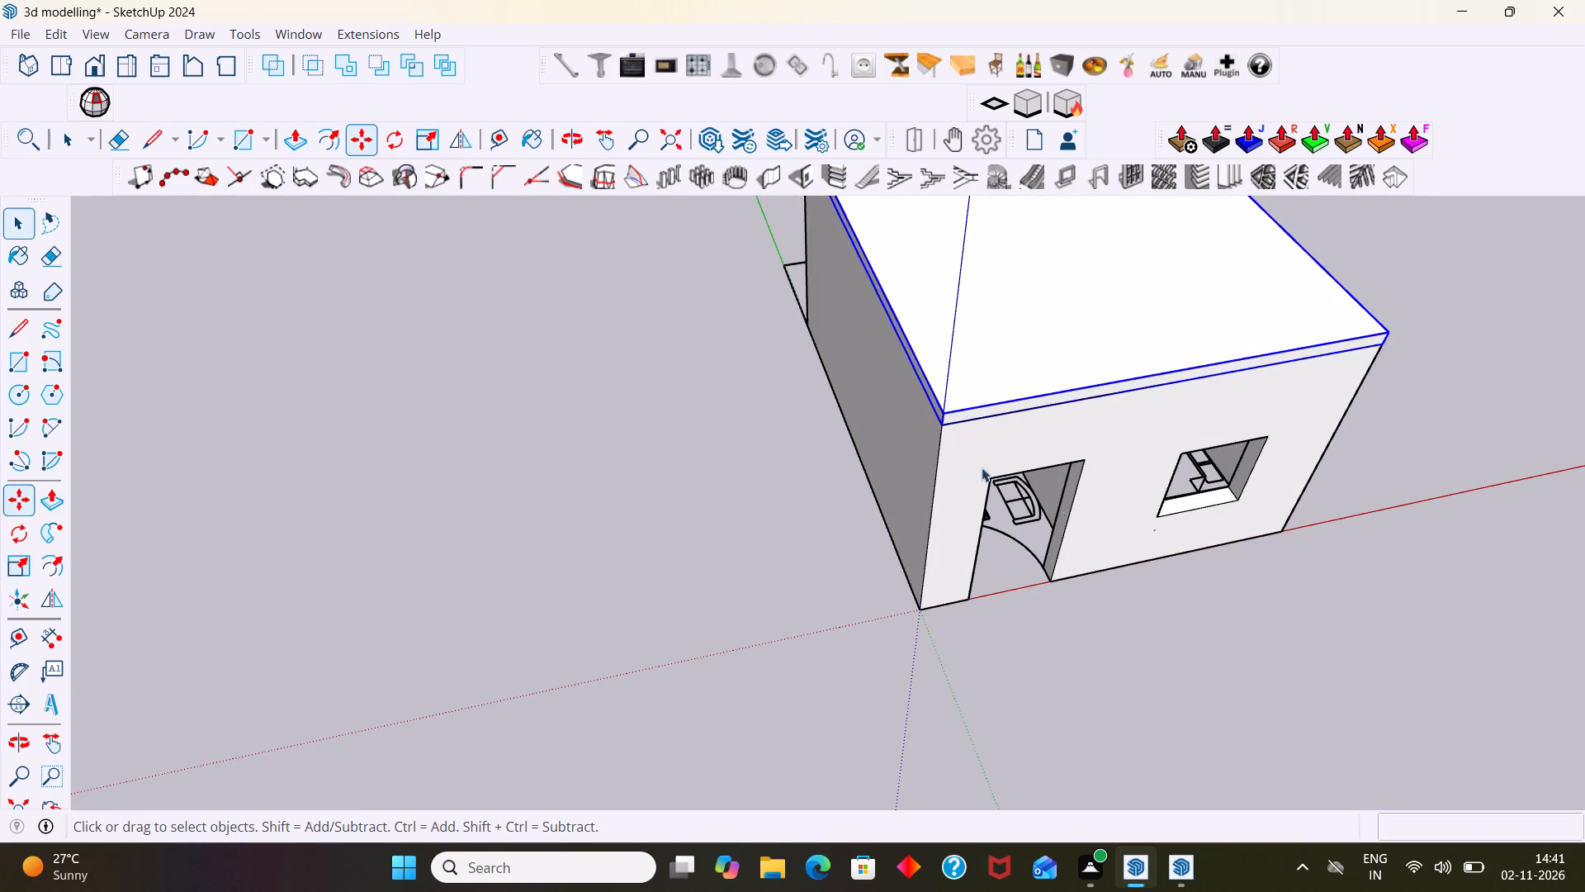
click(1166, 645)
Examine the roofed house from the rear and sides, focusing on the open rear corner, its doorway and the slab overhang.
scroll(1155, 636, down, 6)
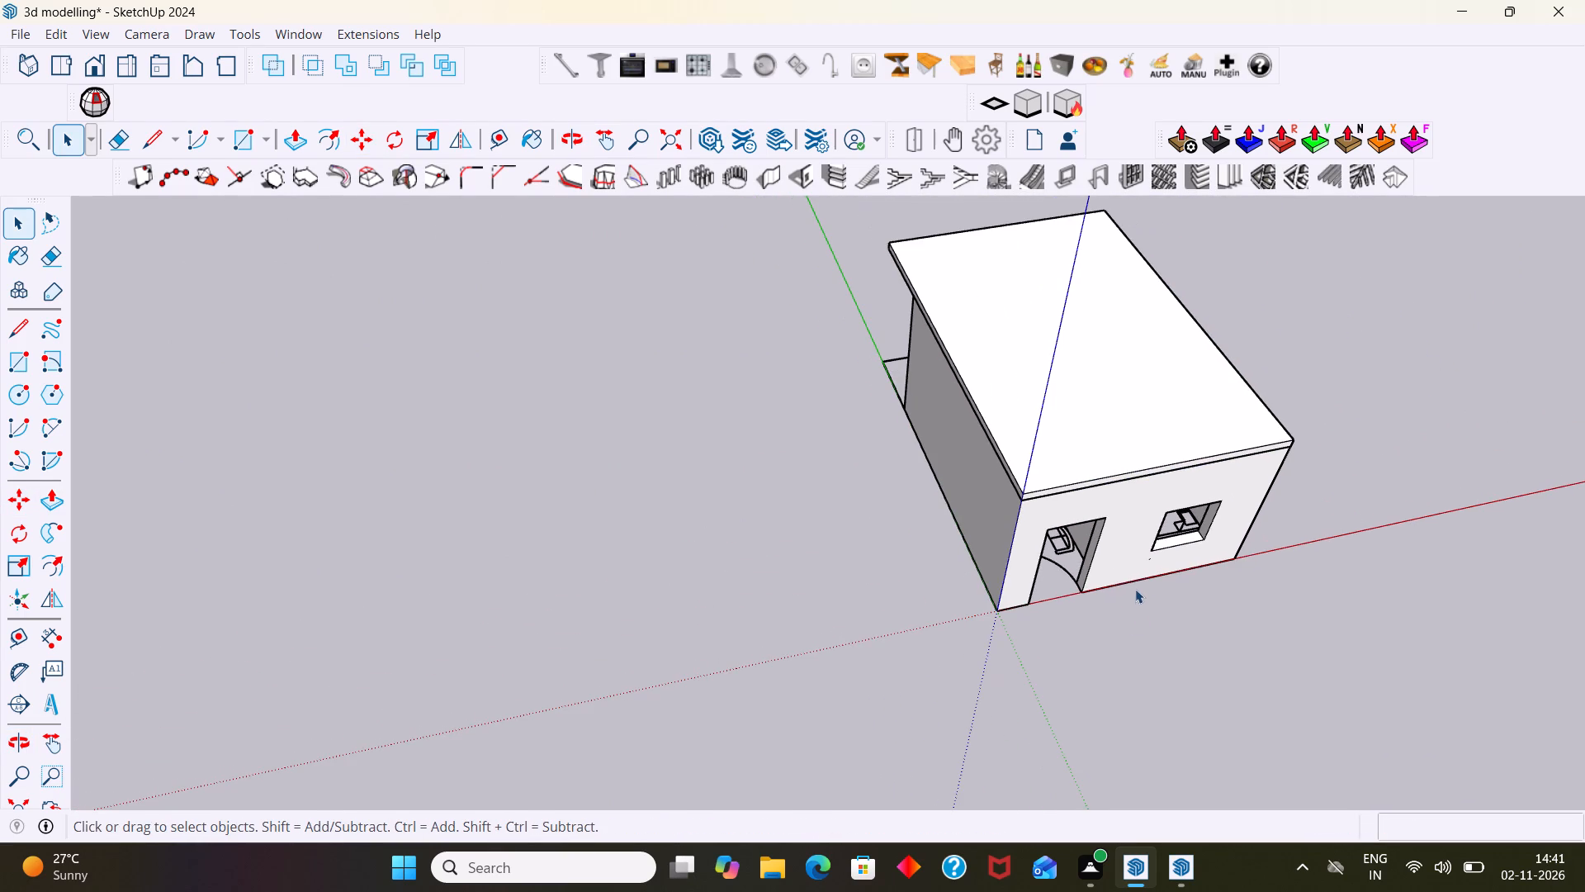
shift+middle_drag(1135, 589, 1147, 663)
middle_drag(1042, 587, 1478, 464)
scroll(827, 423, up, 3)
middle_drag(799, 430, 1454, 268)
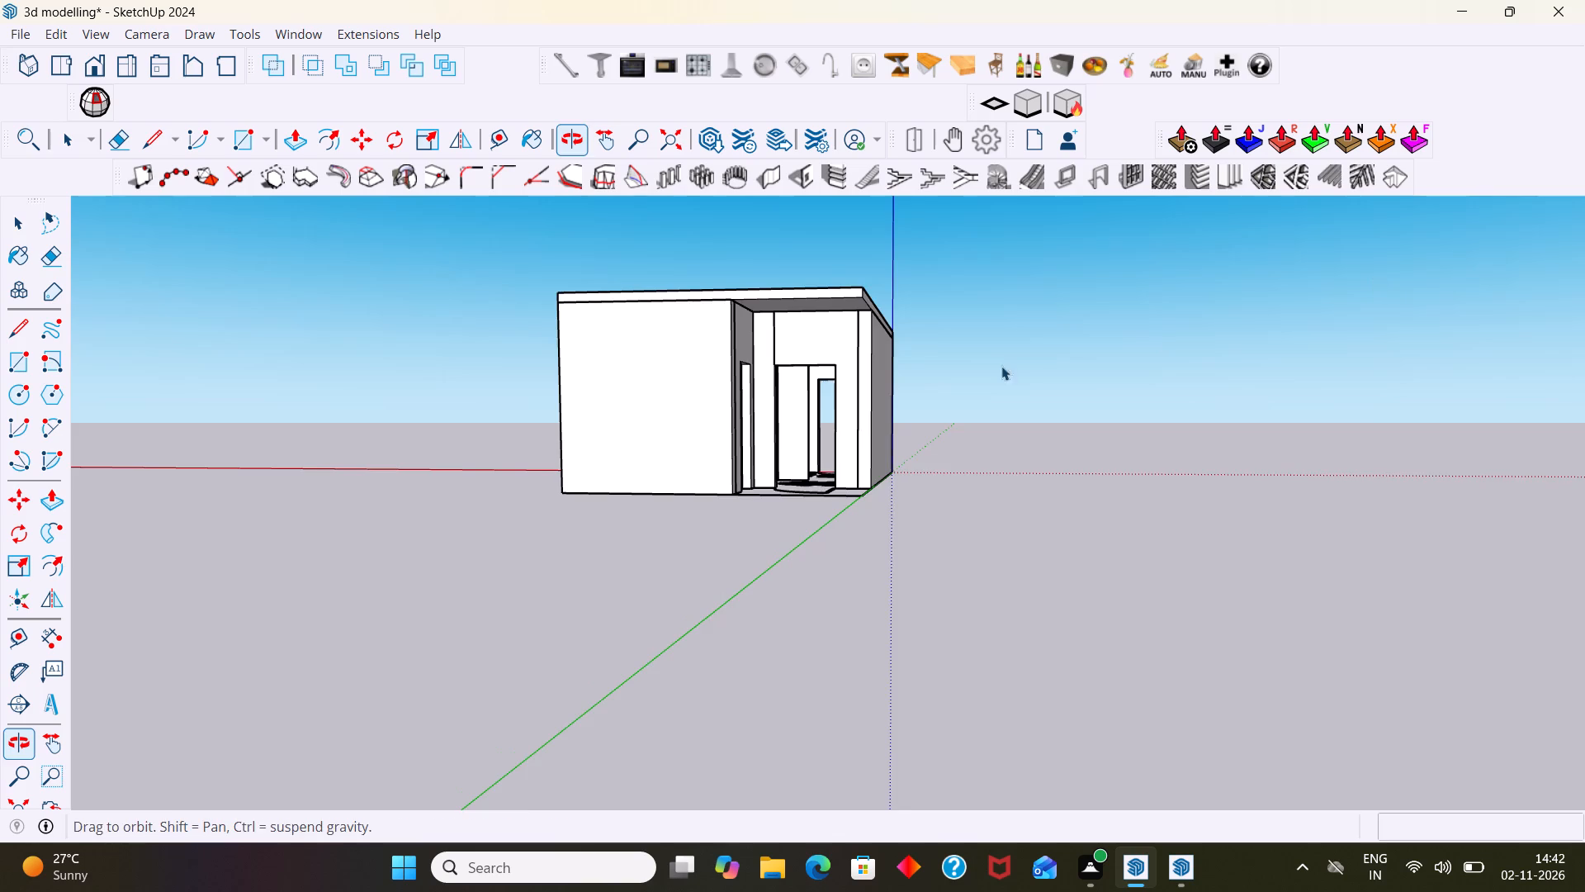
scroll(790, 374, up, 4)
middle_drag(799, 370, 534, 550)
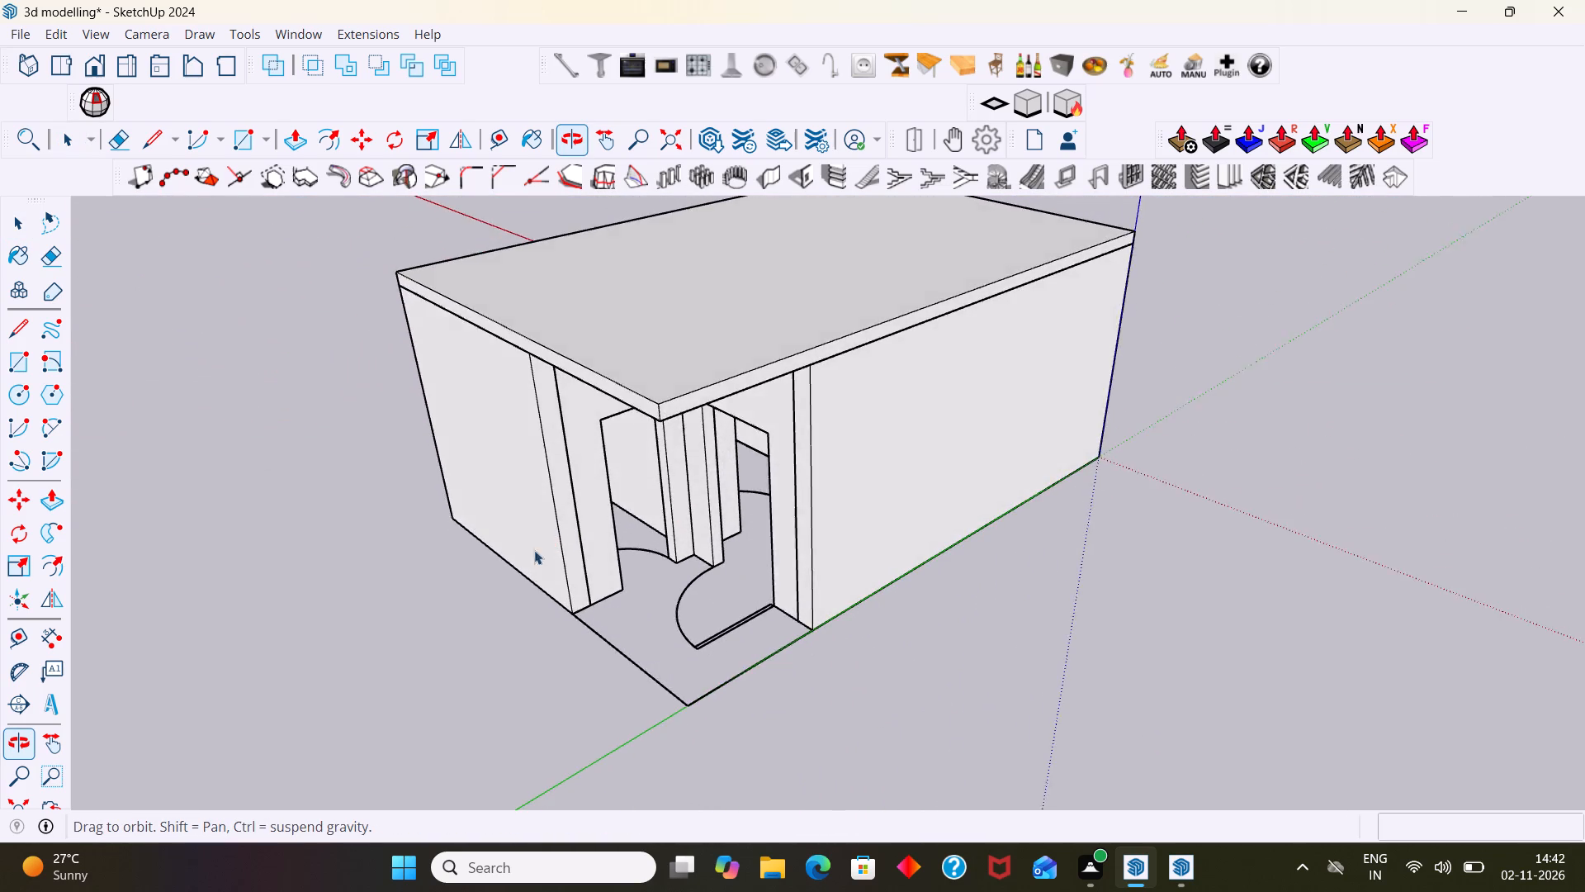
middle_drag(534, 550, 535, 550)
scroll(613, 515, down, 4)
middle_drag(657, 525, 636, 496)
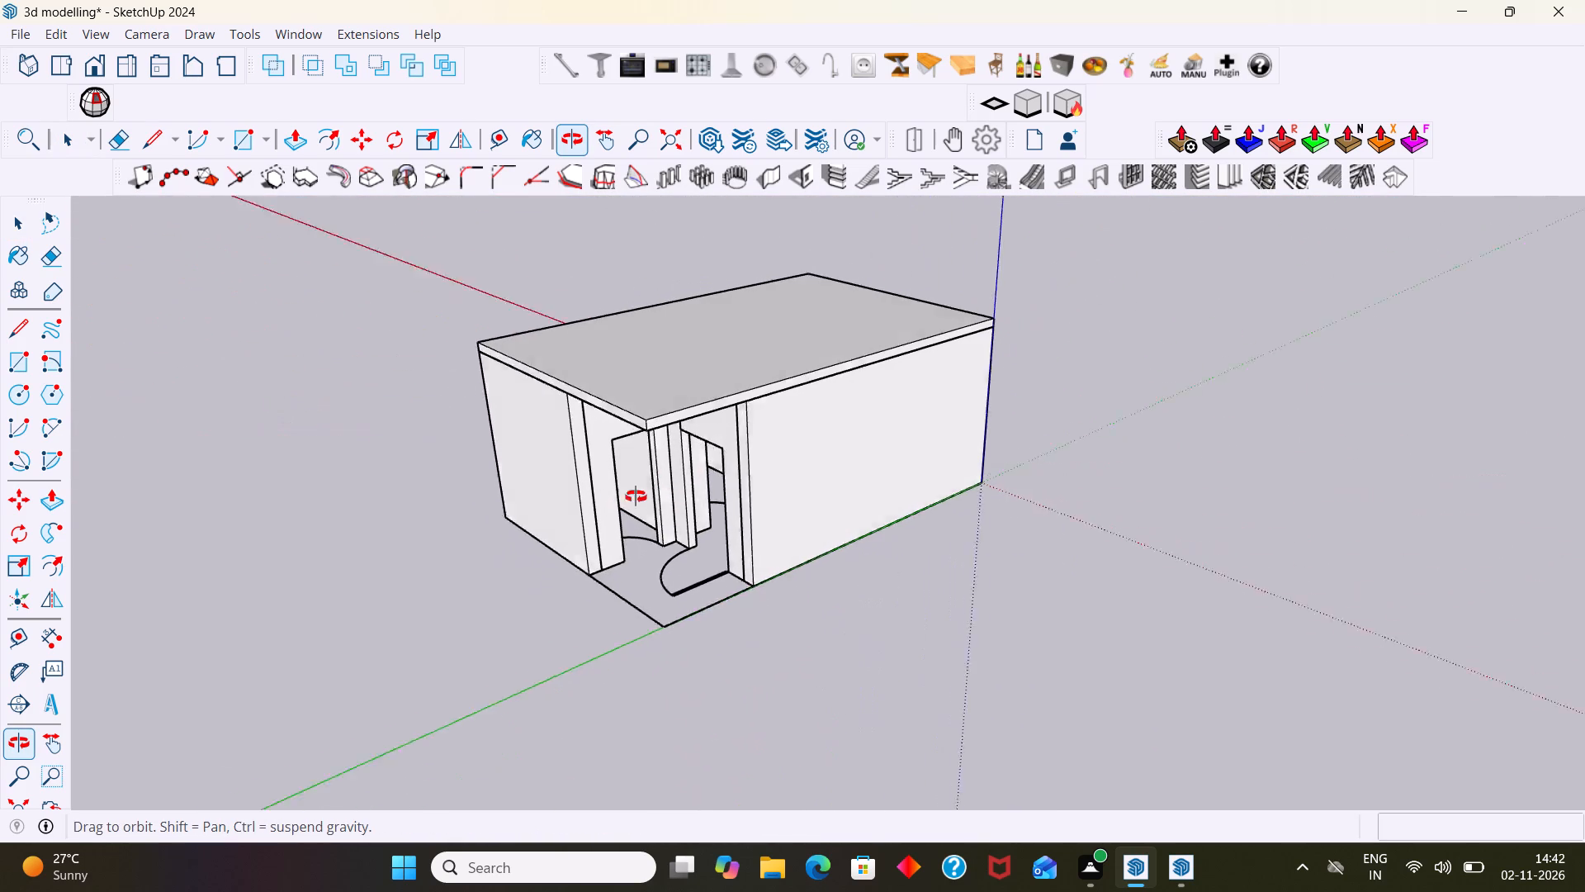
middle_drag(636, 496, 546, 517)
scroll(628, 515, up, 6)
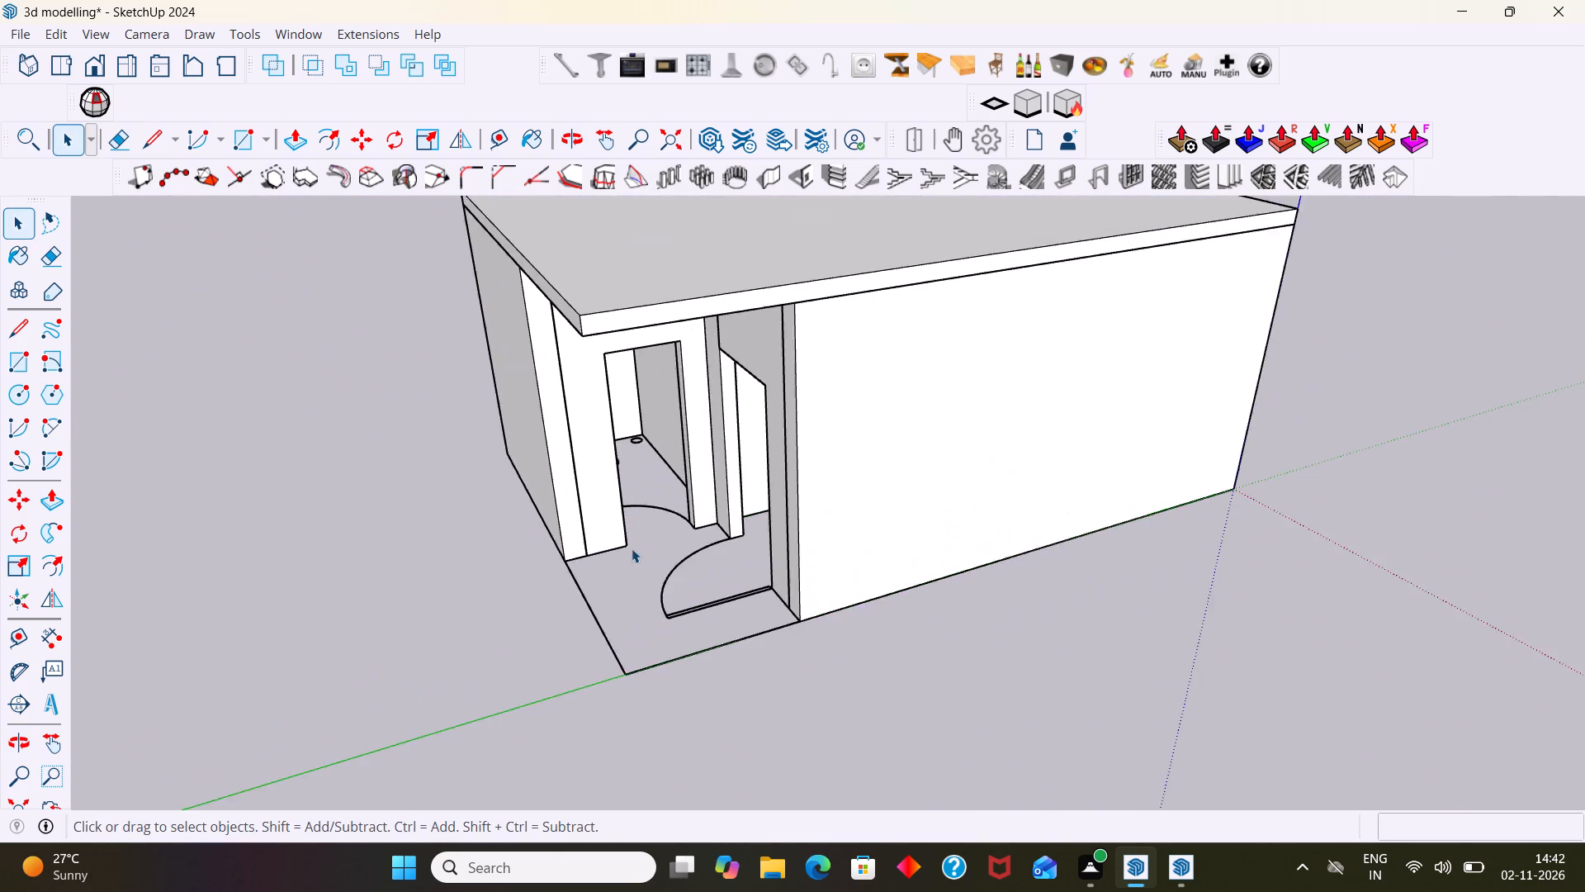
scroll(632, 548, up, 3)
scroll(627, 539, down, 7)
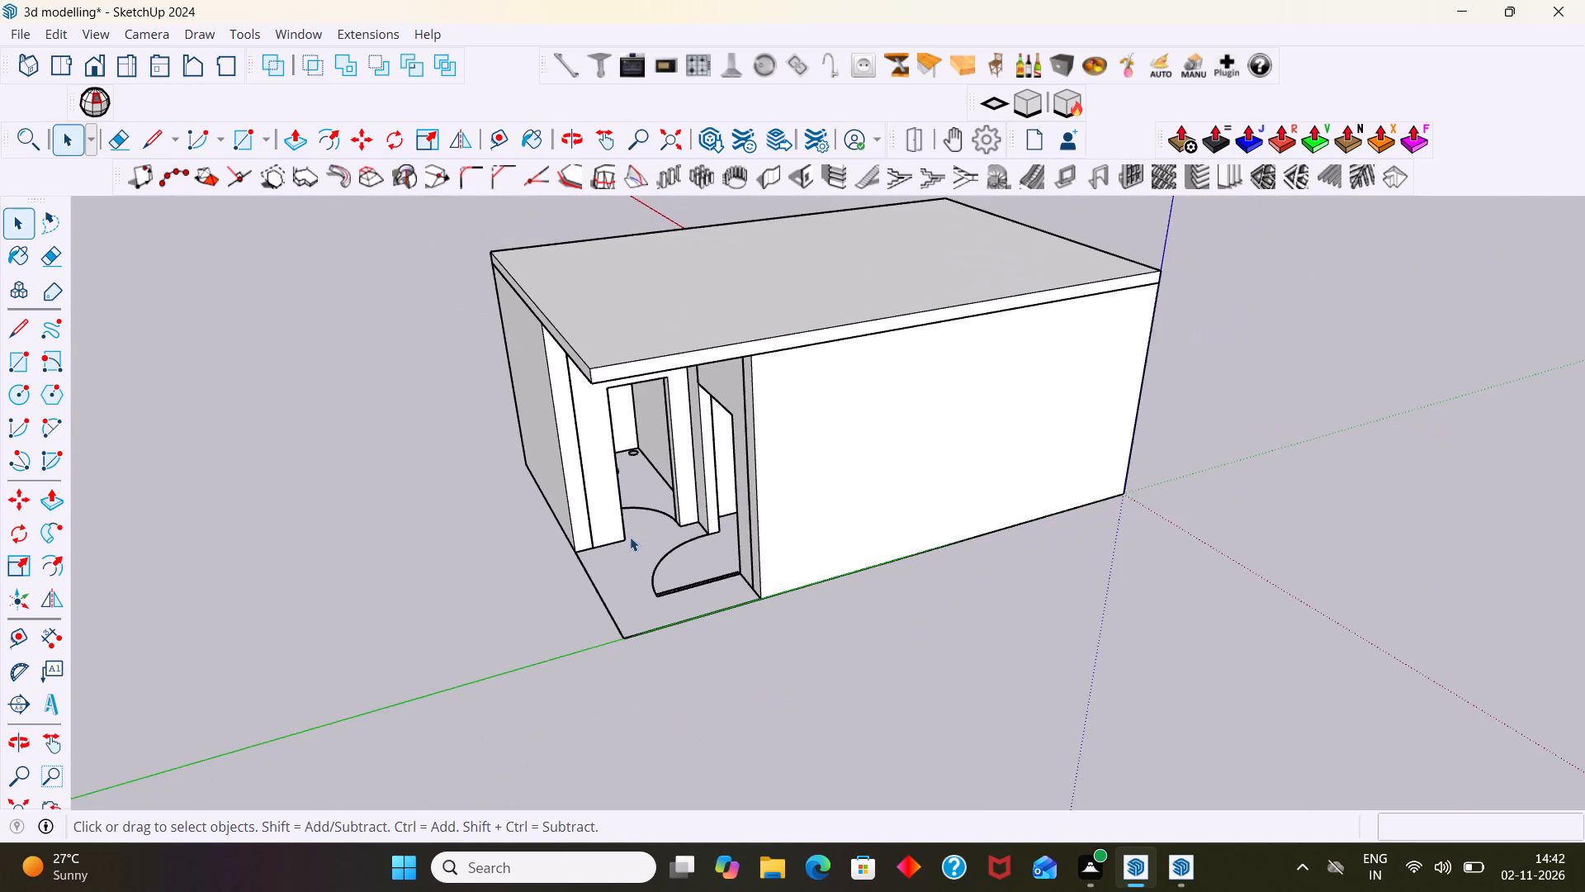
middle_drag(666, 537, 1047, 501)
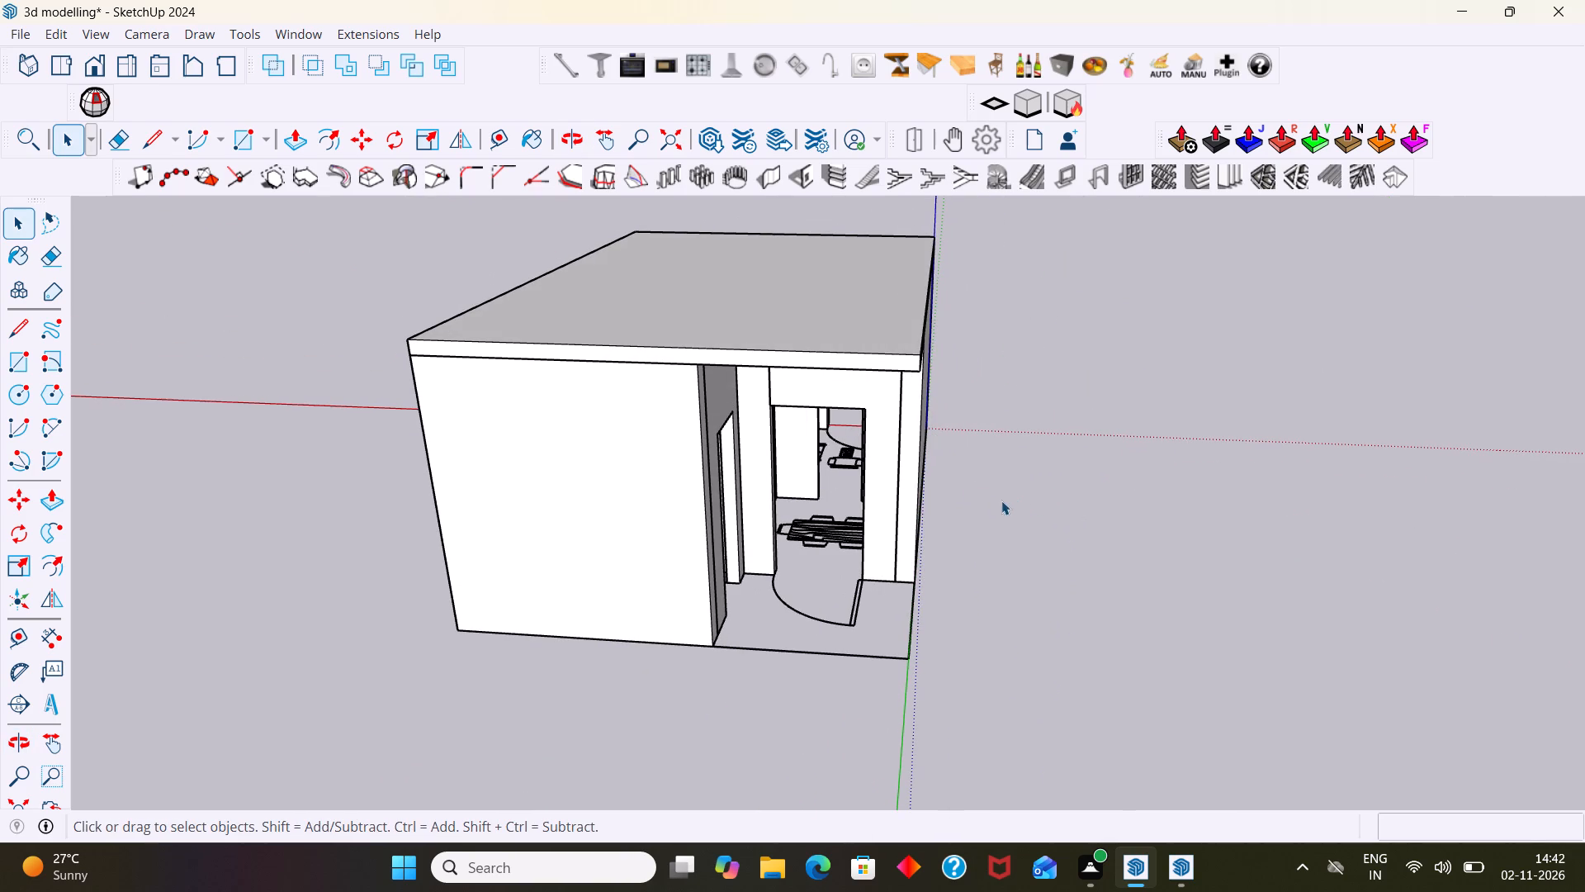
scroll(748, 518, up, 5)
scroll(748, 497, down, 2)
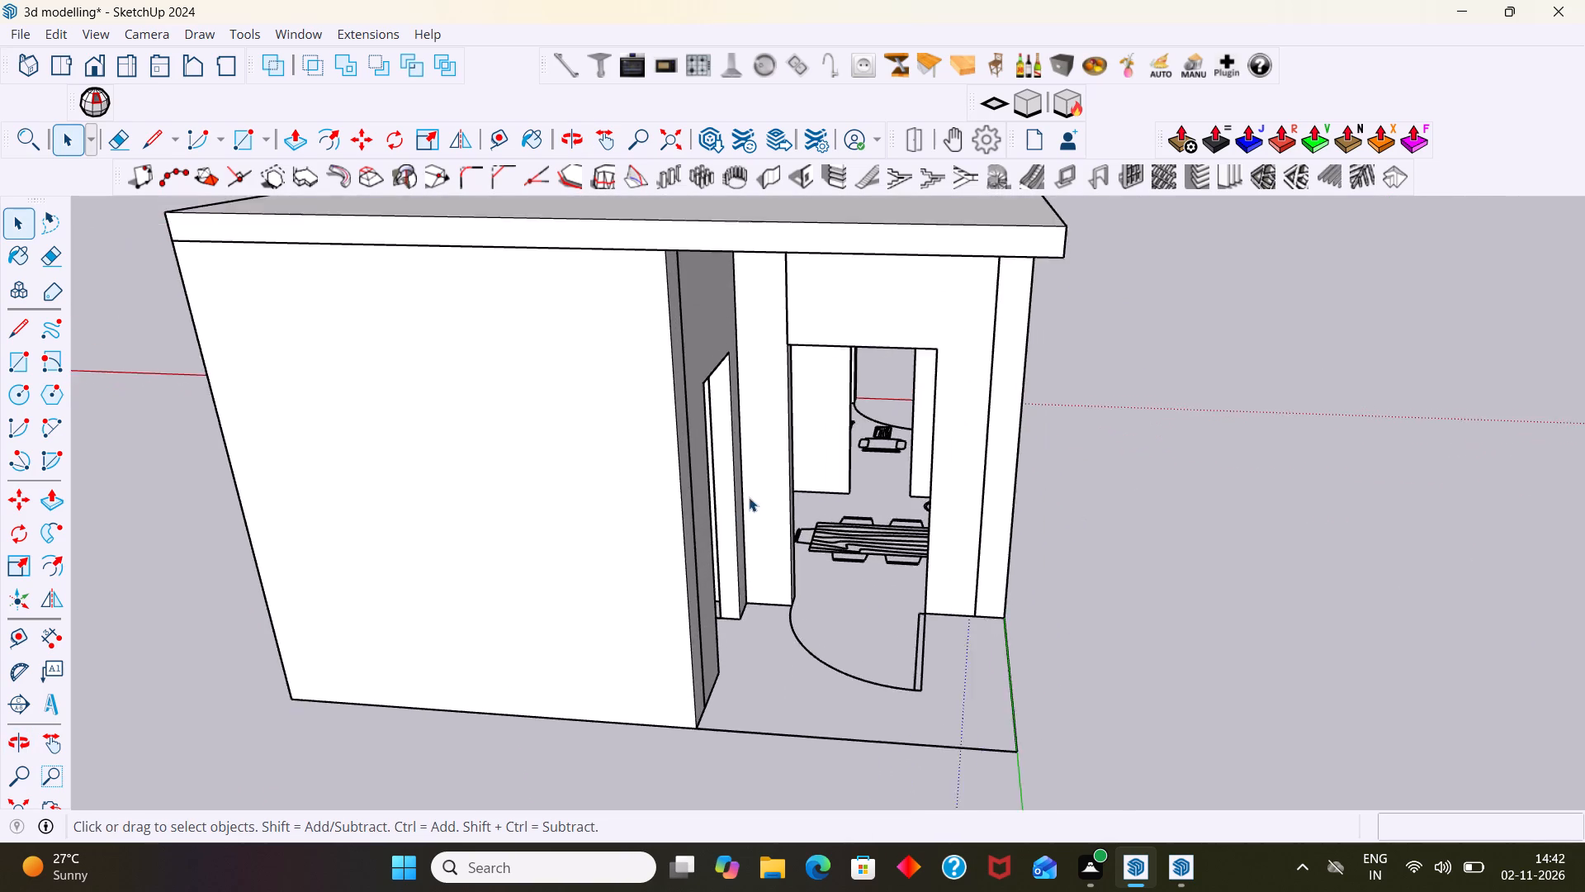
scroll(749, 497, down, 7)
middle_drag(758, 490, 471, 501)
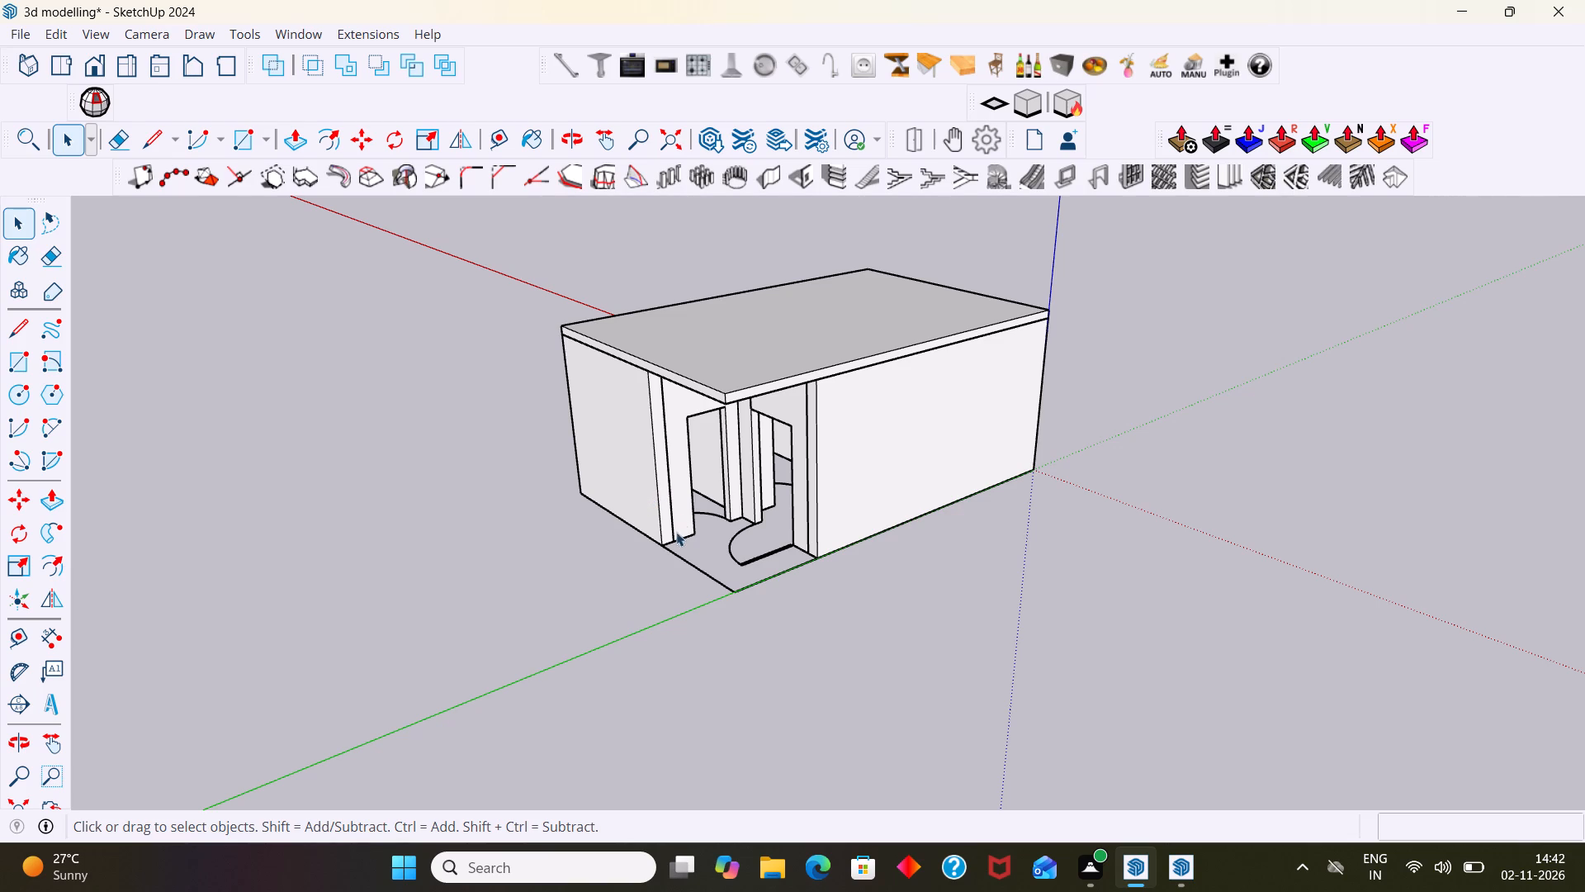
scroll(676, 534, up, 9)
middle_drag(749, 529, 660, 579)
scroll(687, 562, down, 6)
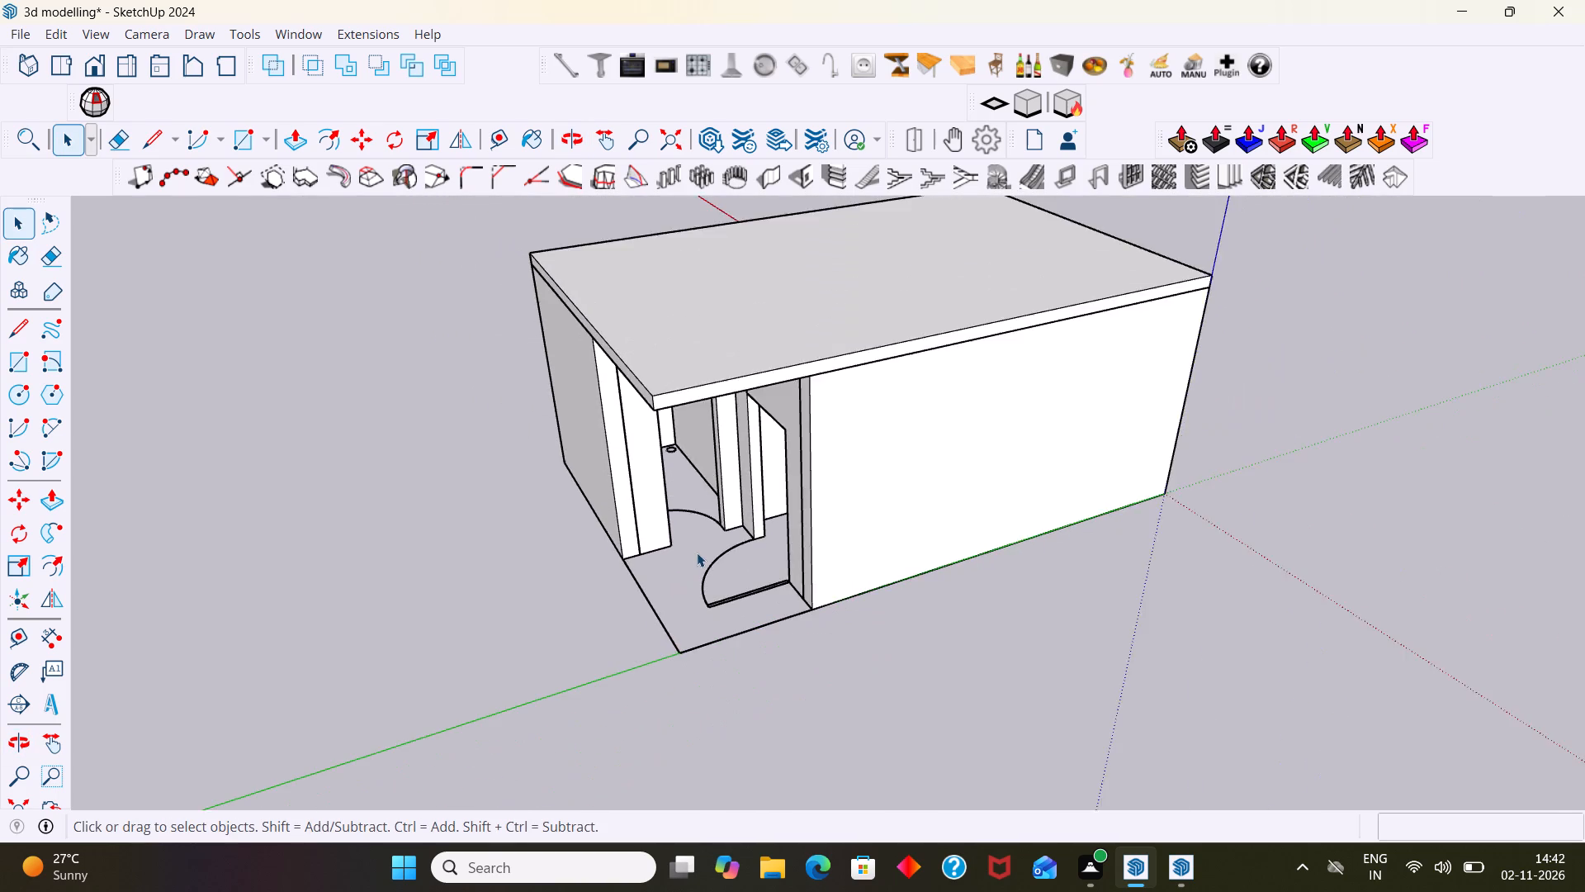
scroll(697, 553, down, 2)
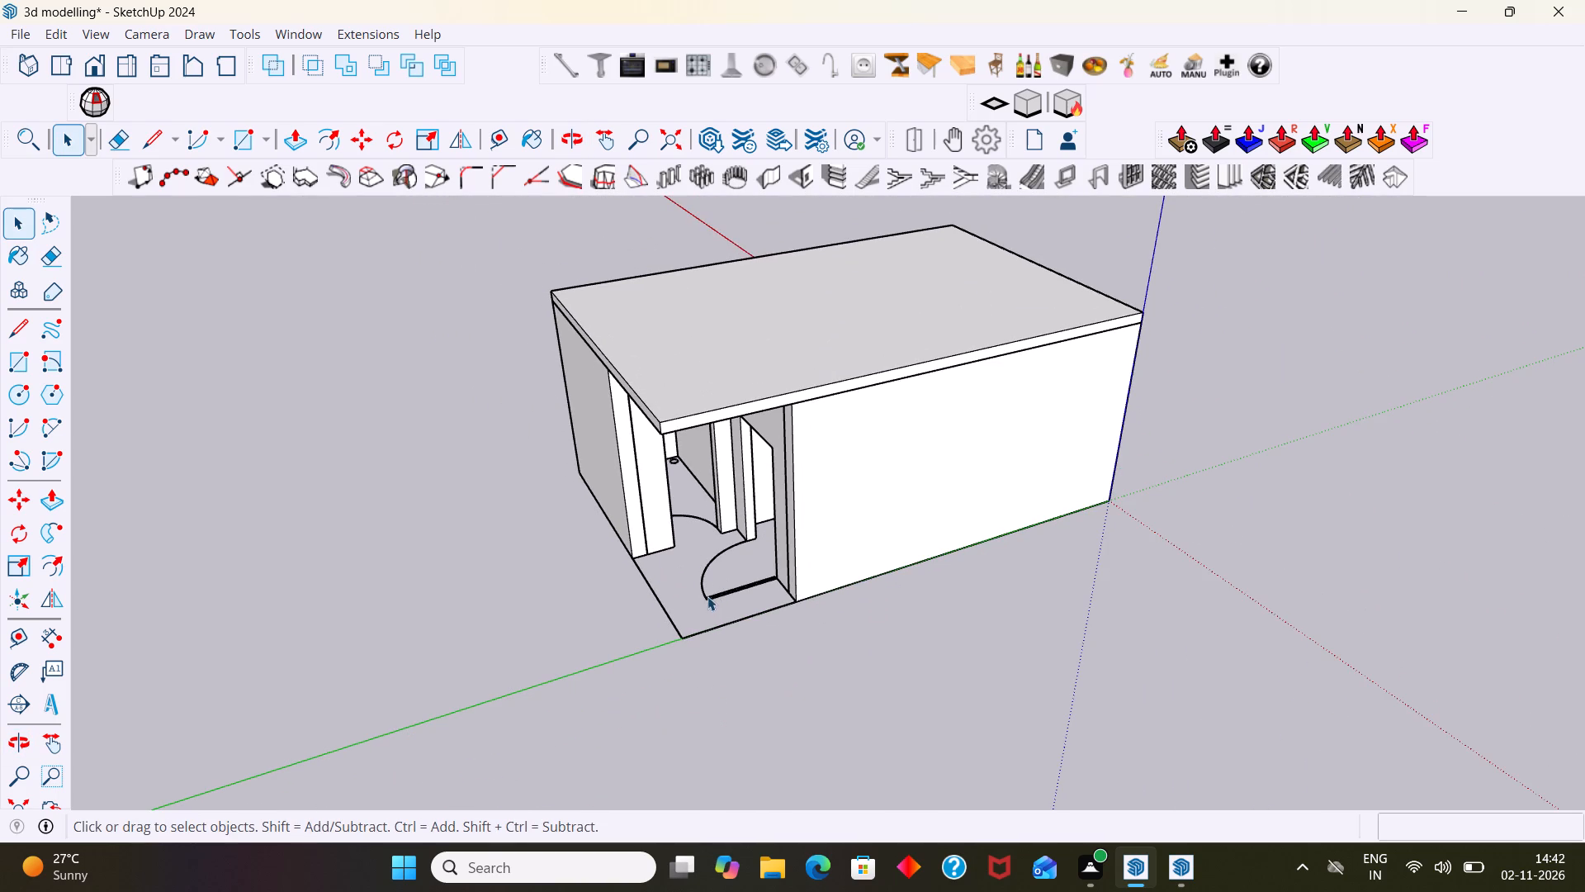
scroll(664, 576, up, 3)
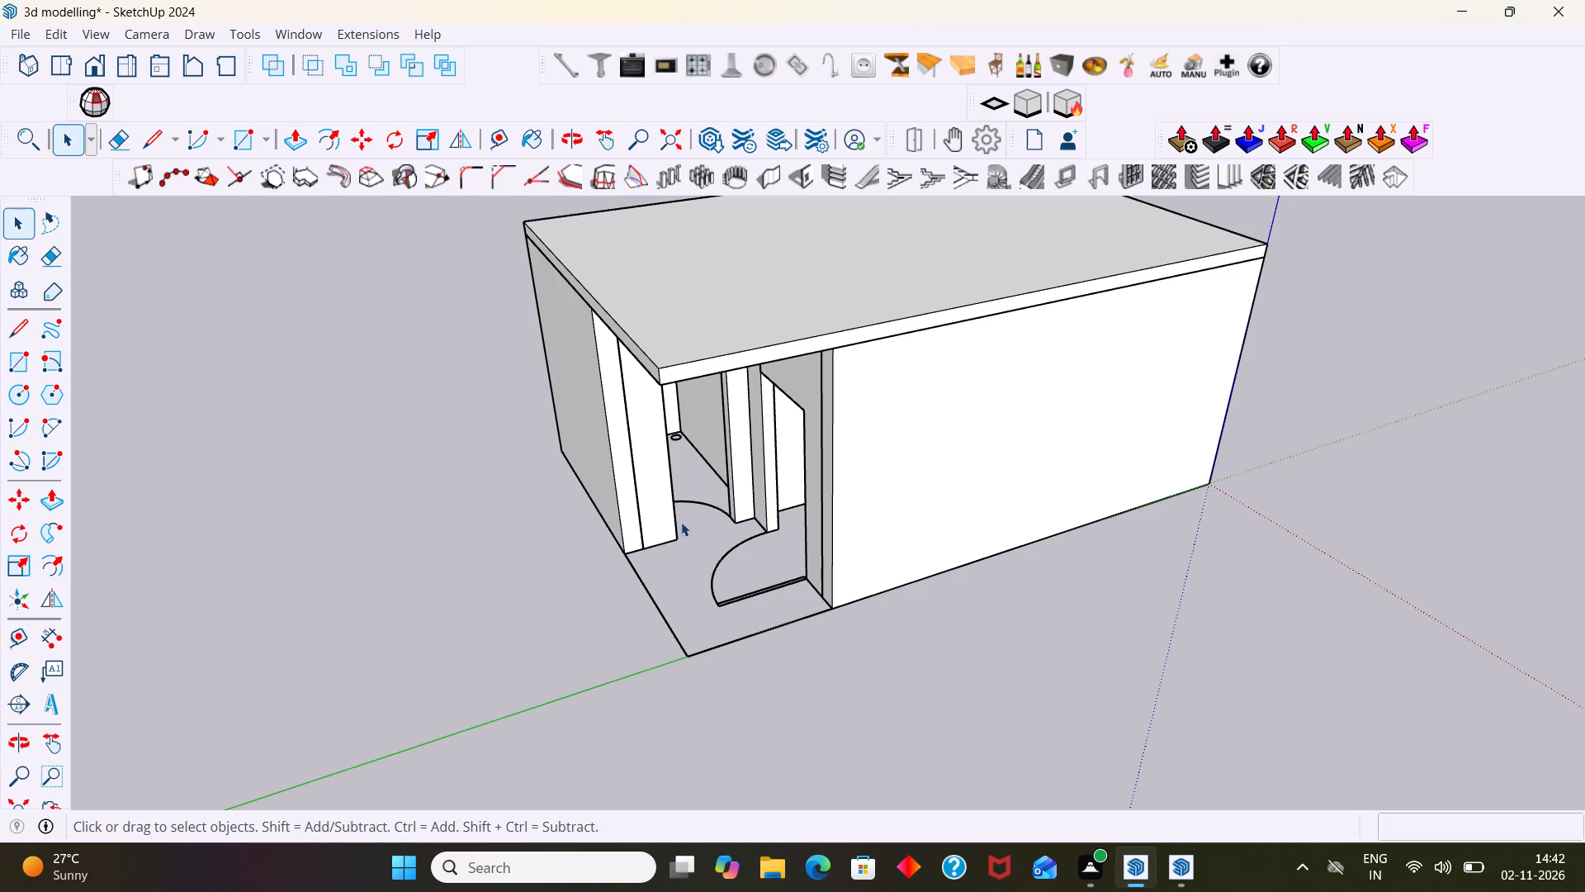
middle_drag(673, 547, 645, 571)
scroll(678, 527, down, 6)
middle_drag(696, 524, 1153, 372)
scroll(804, 463, up, 2)
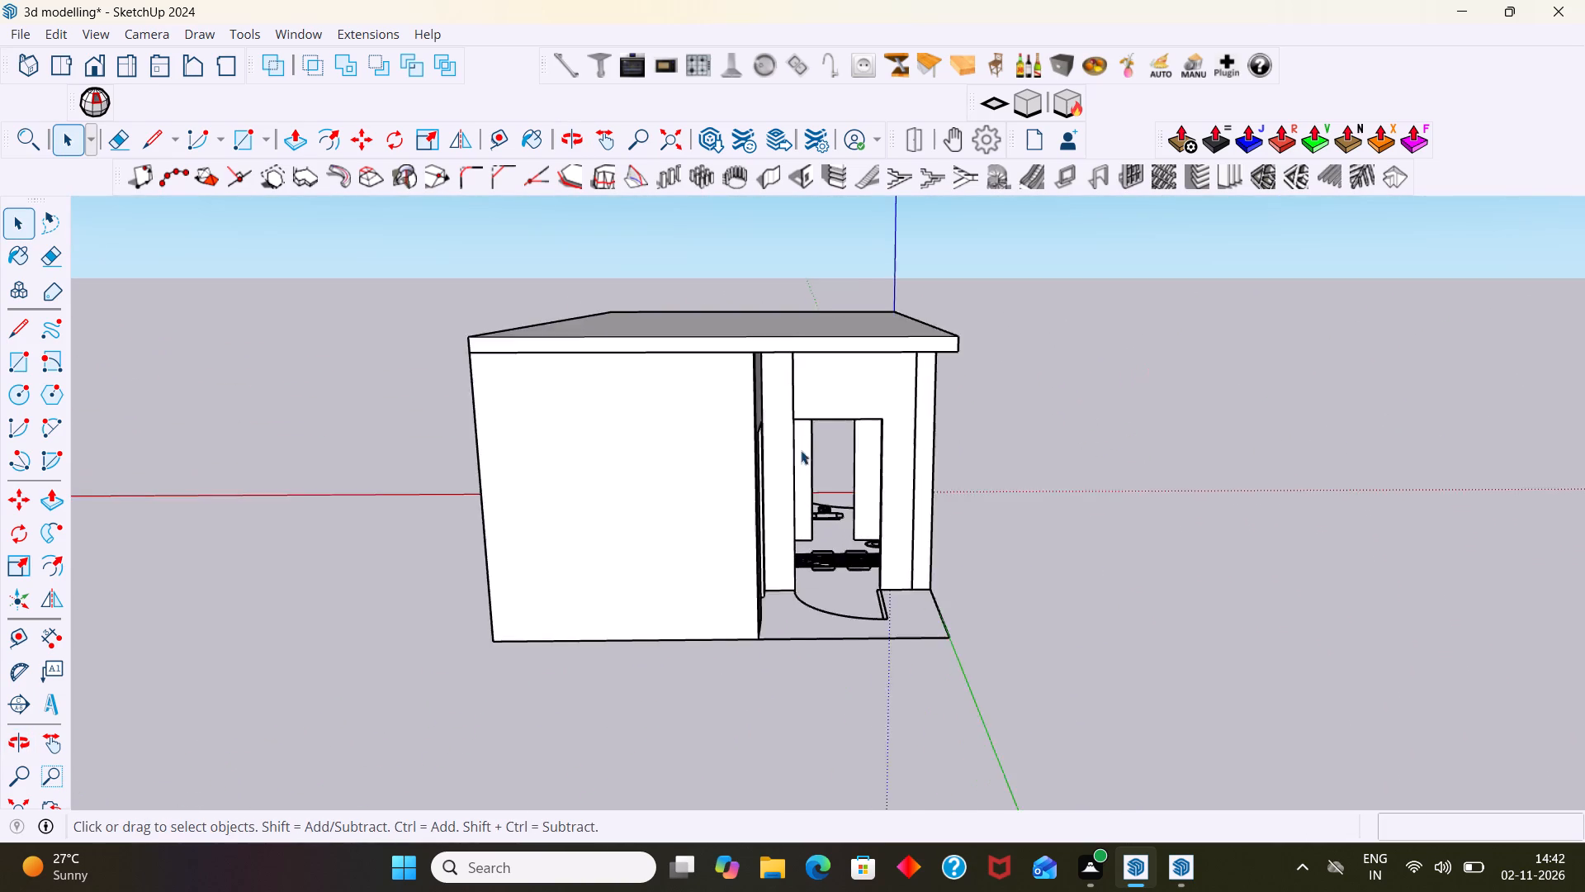
scroll(801, 450, up, 4)
middle_drag(799, 446, 573, 508)
scroll(972, 432, down, 6)
middle_drag(997, 446, 544, 503)
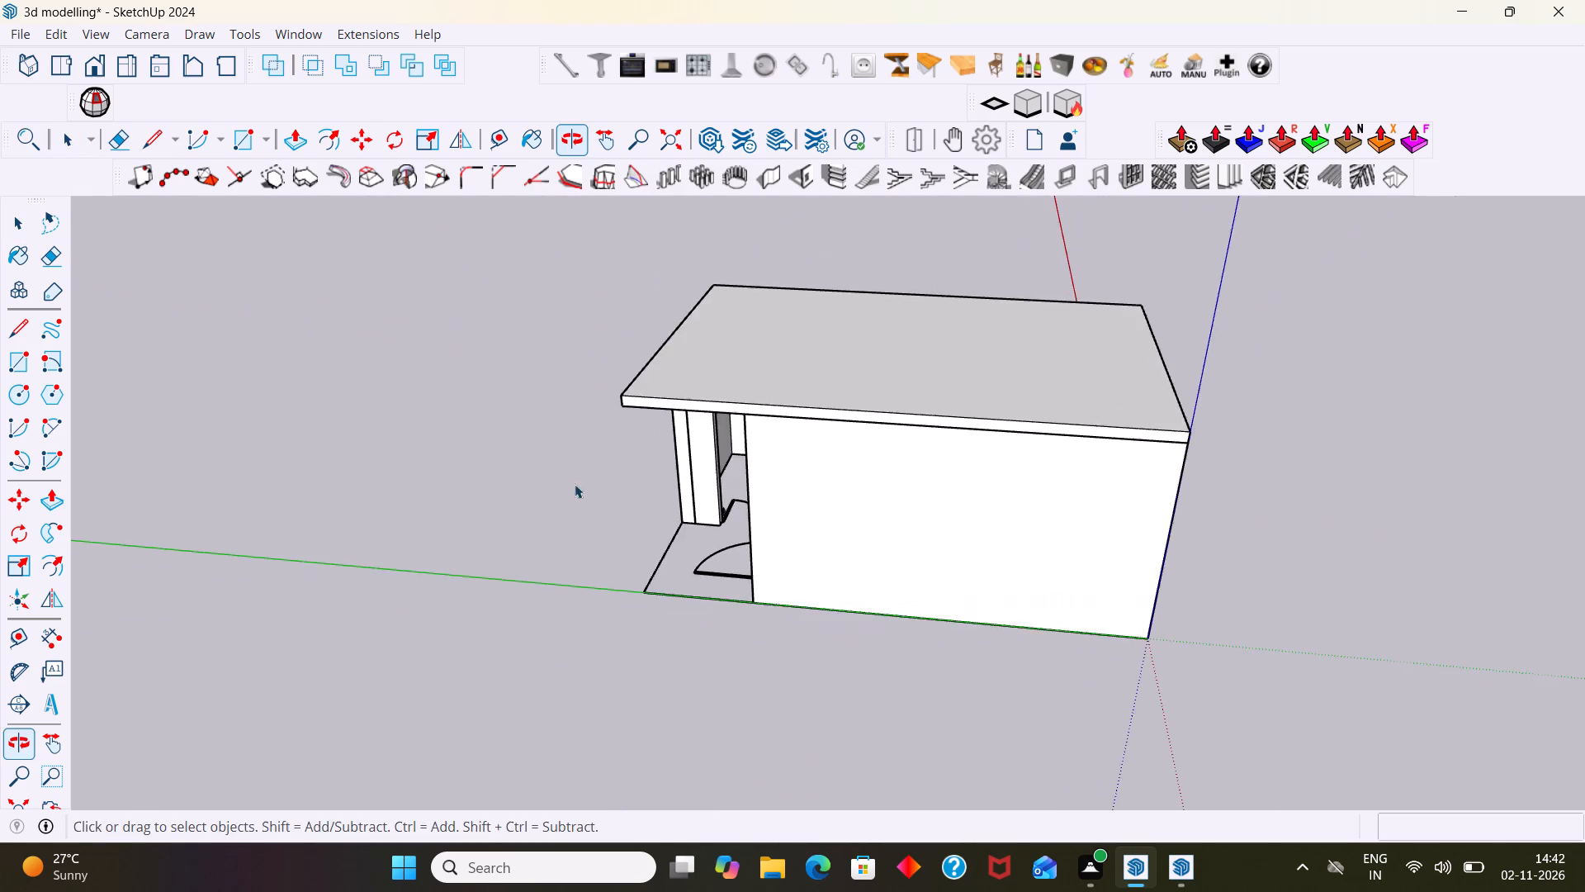
Examine the front of the house, including the entrance opening, the window opening and the slab edge.
scroll(997, 438, down, 3)
middle_drag(1335, 489, 854, 536)
scroll(882, 557, down, 2)
middle_drag(917, 598, 910, 506)
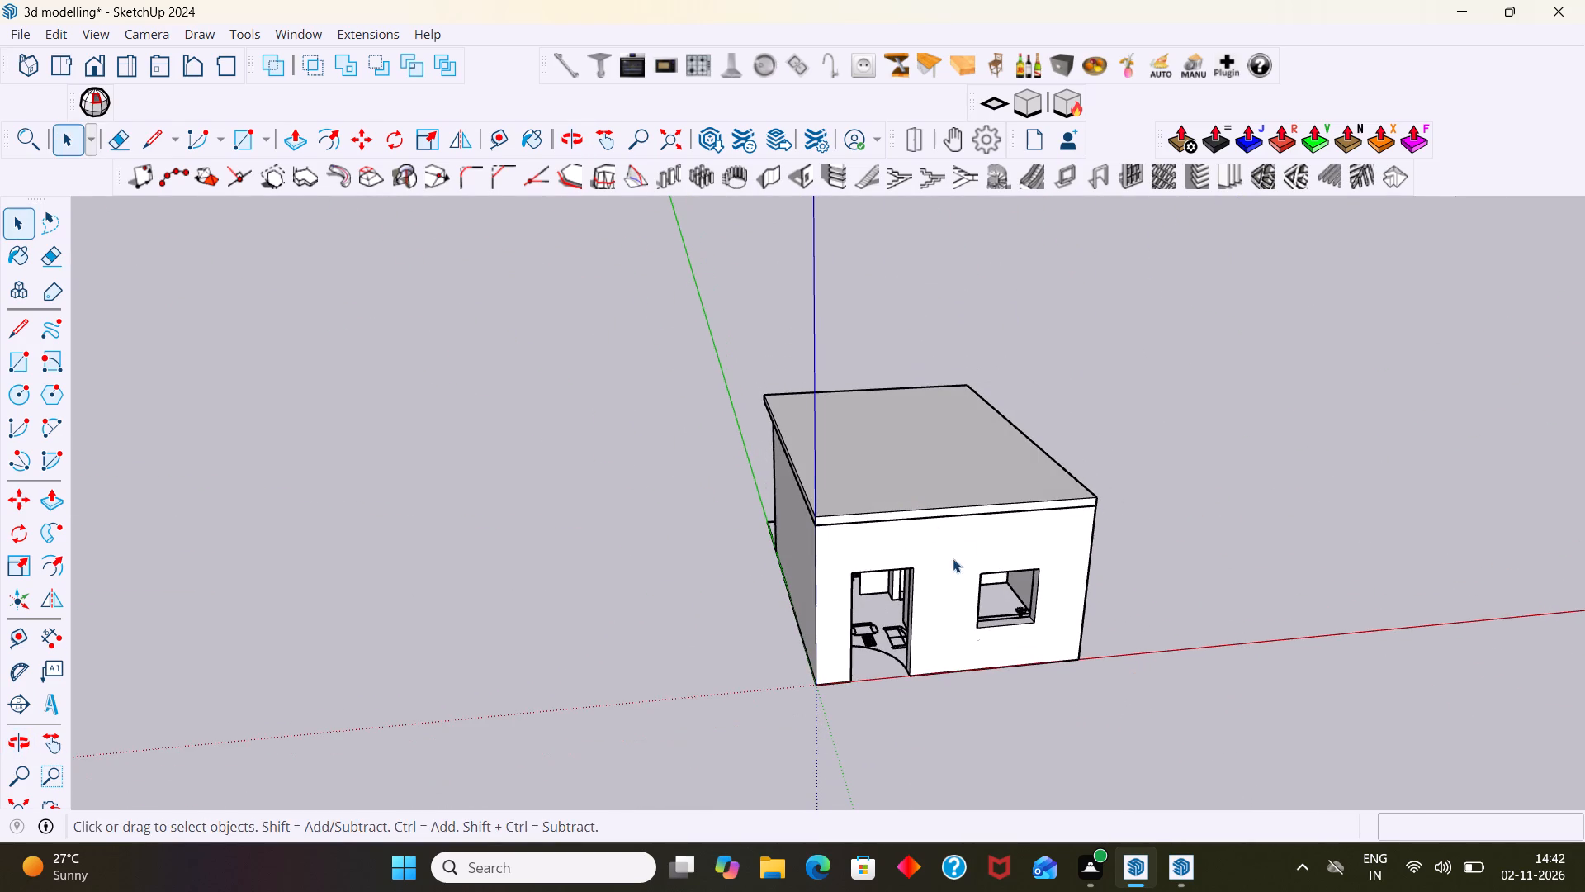
shift+middle_drag(958, 556, 925, 430)
scroll(833, 488, up, 2)
middle_drag(840, 496, 988, 570)
scroll(942, 444, up, 3)
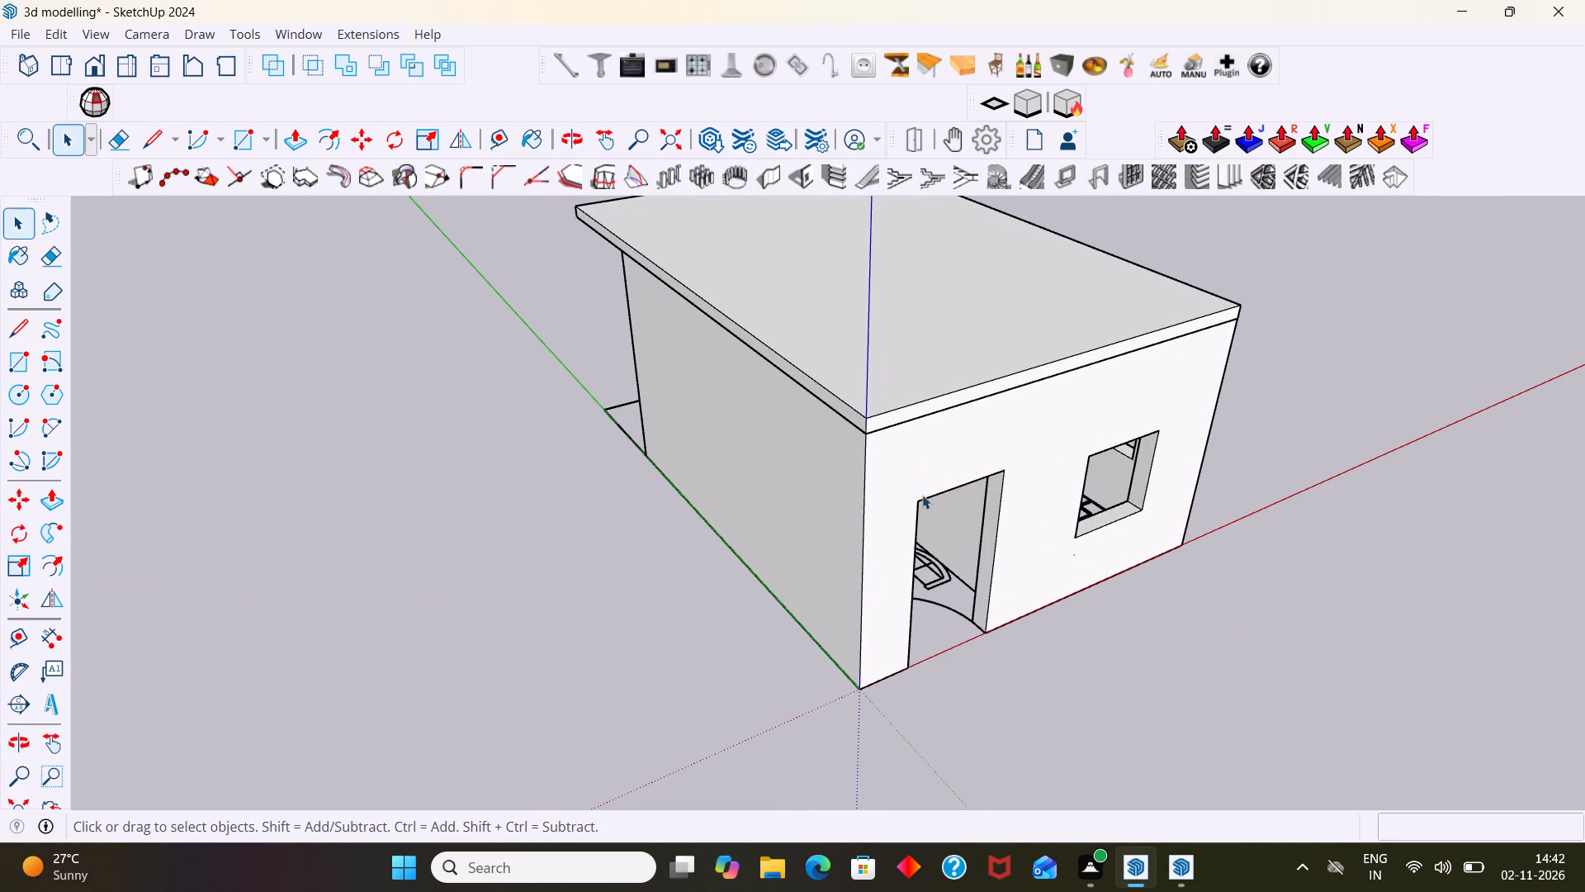
middle_drag(921, 497, 889, 459)
scroll(860, 492, up, 3)
middle_drag(948, 520, 819, 524)
scroll(861, 513, down, 3)
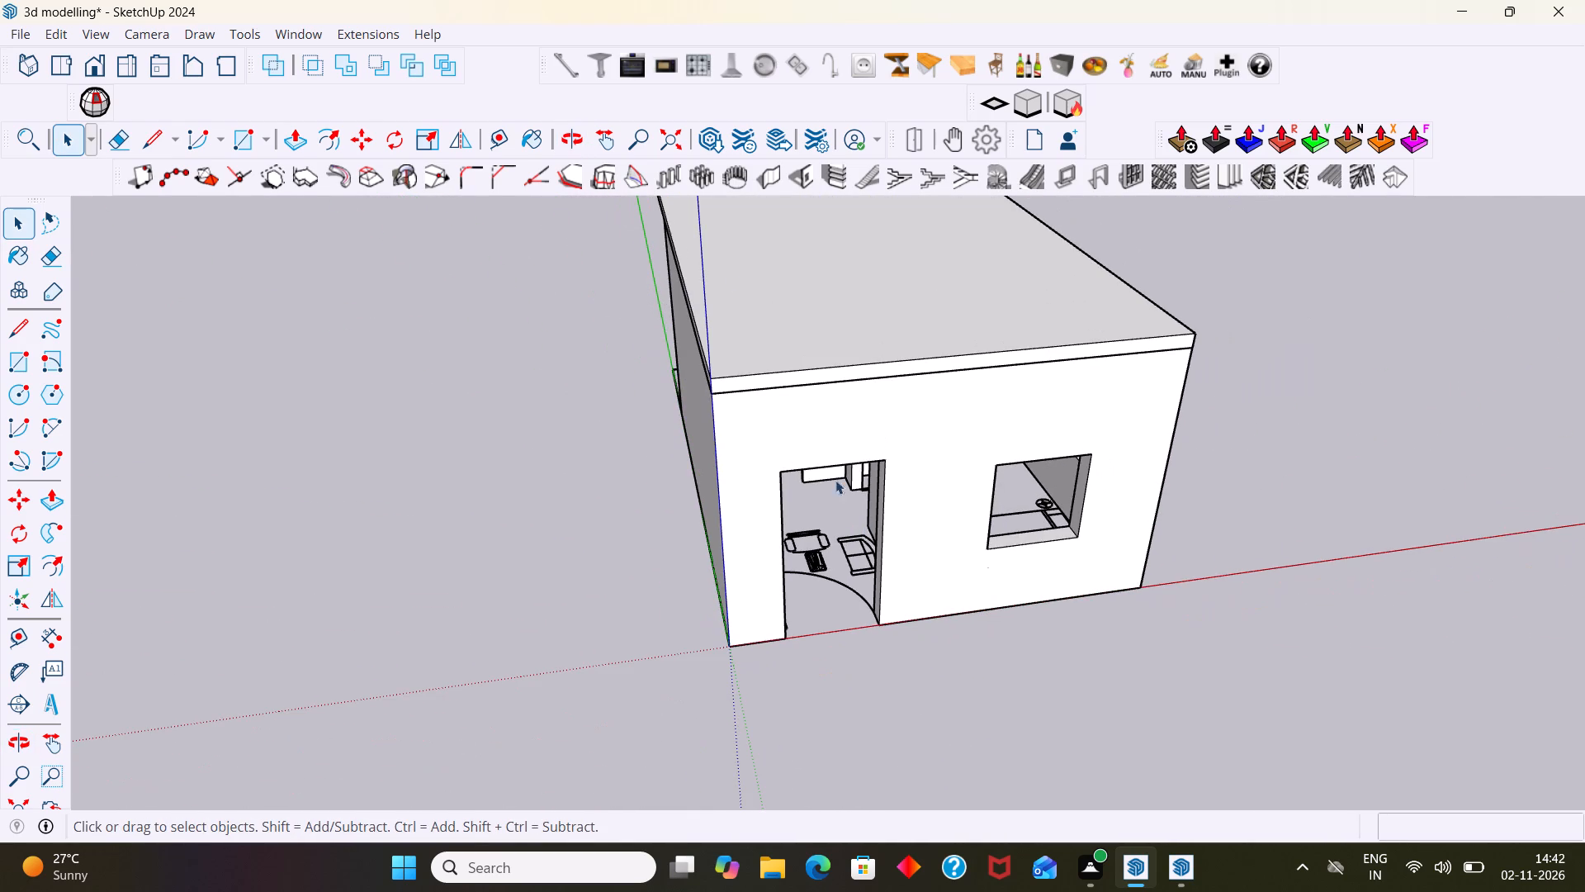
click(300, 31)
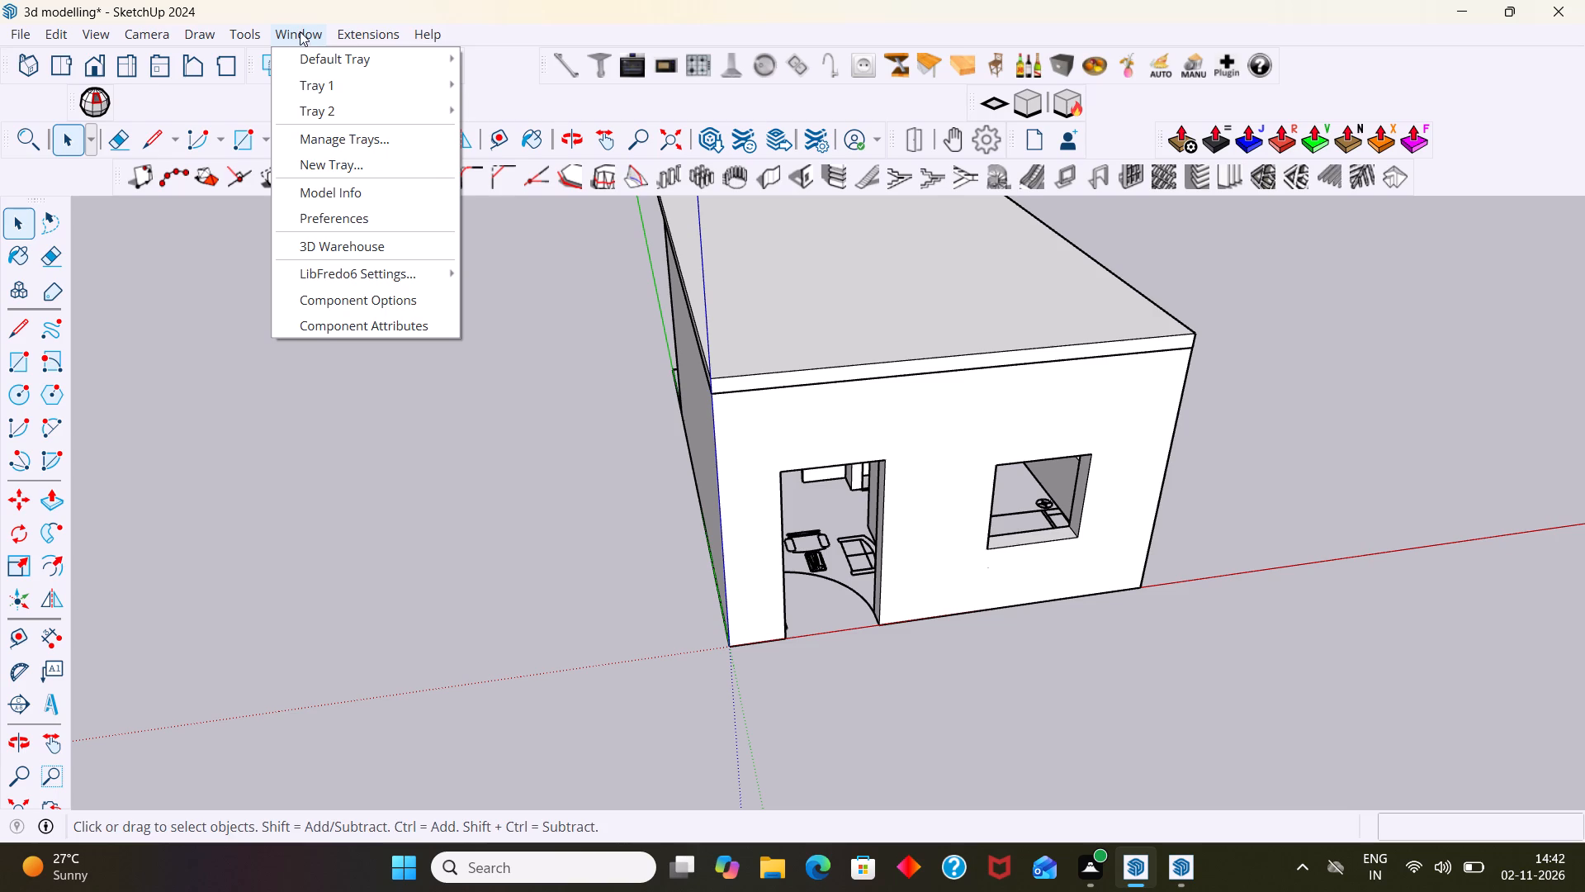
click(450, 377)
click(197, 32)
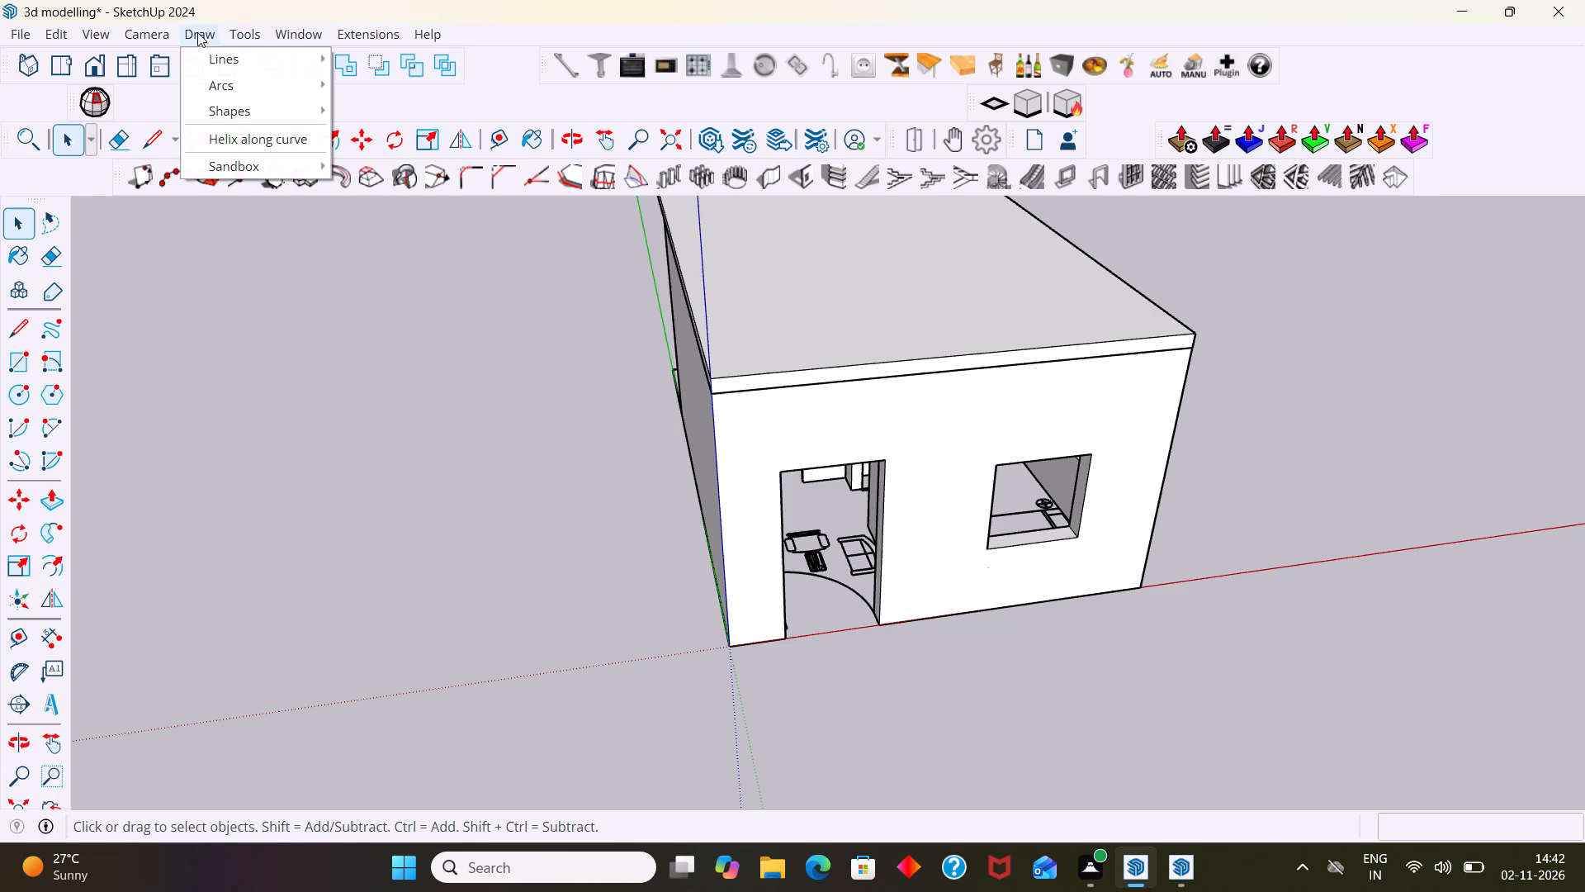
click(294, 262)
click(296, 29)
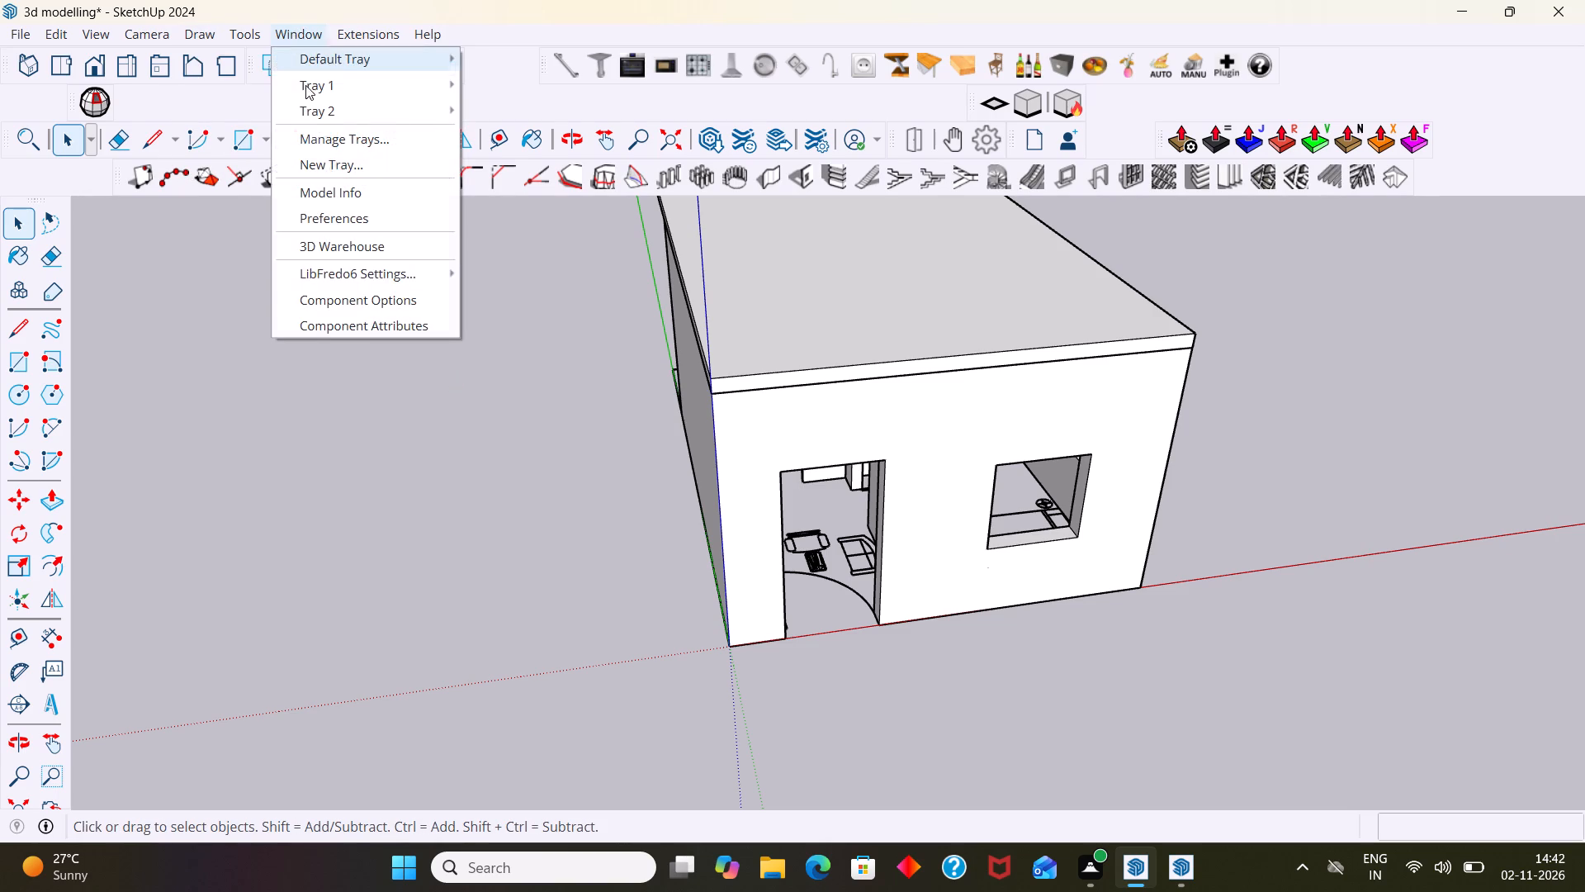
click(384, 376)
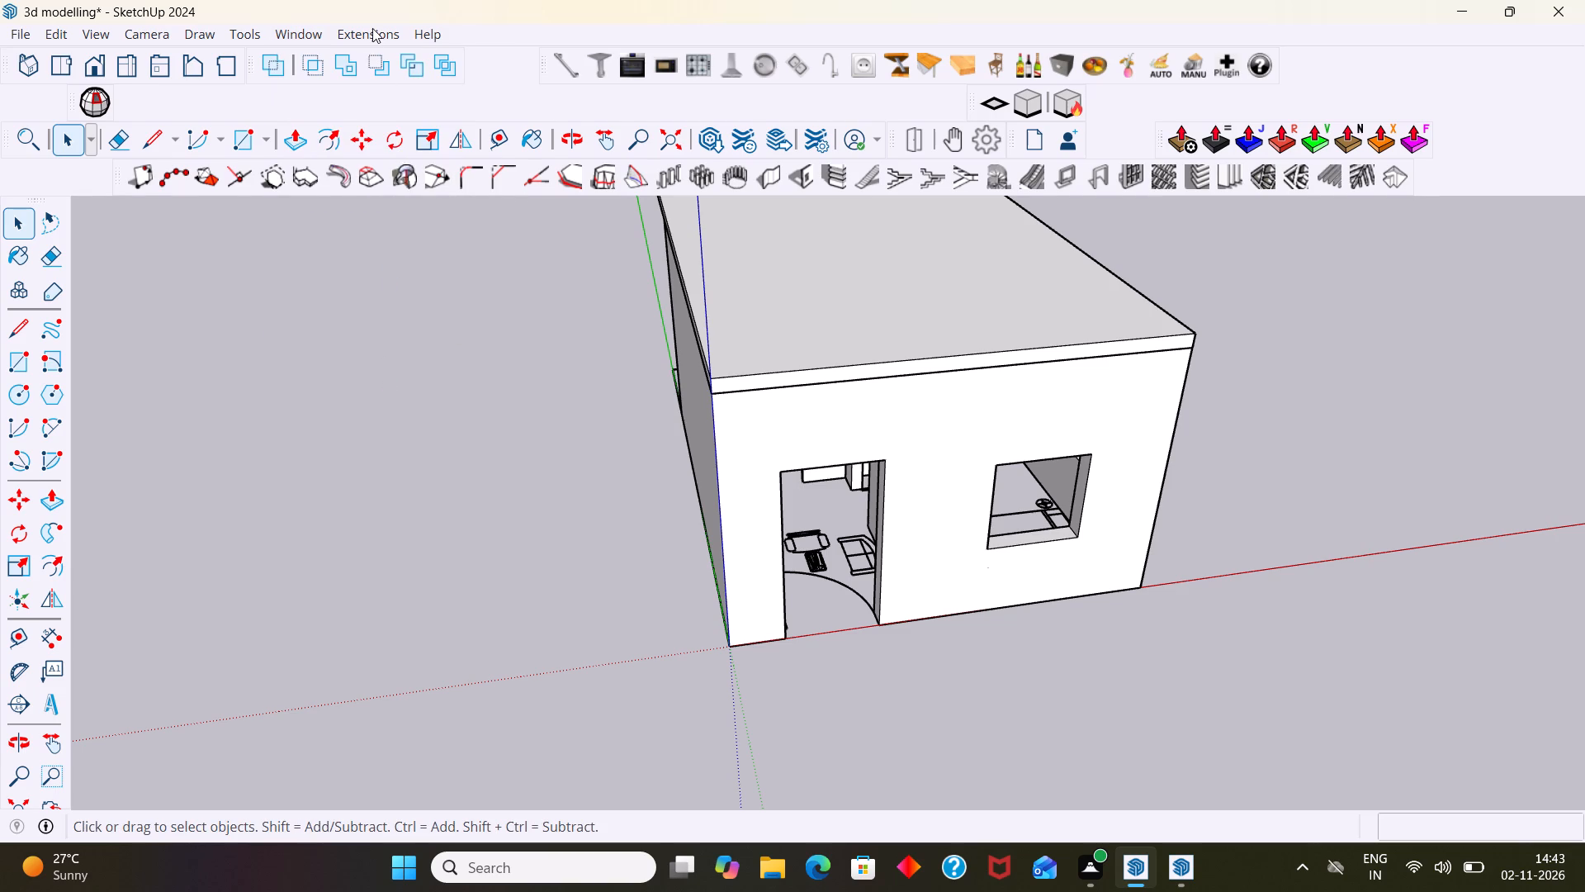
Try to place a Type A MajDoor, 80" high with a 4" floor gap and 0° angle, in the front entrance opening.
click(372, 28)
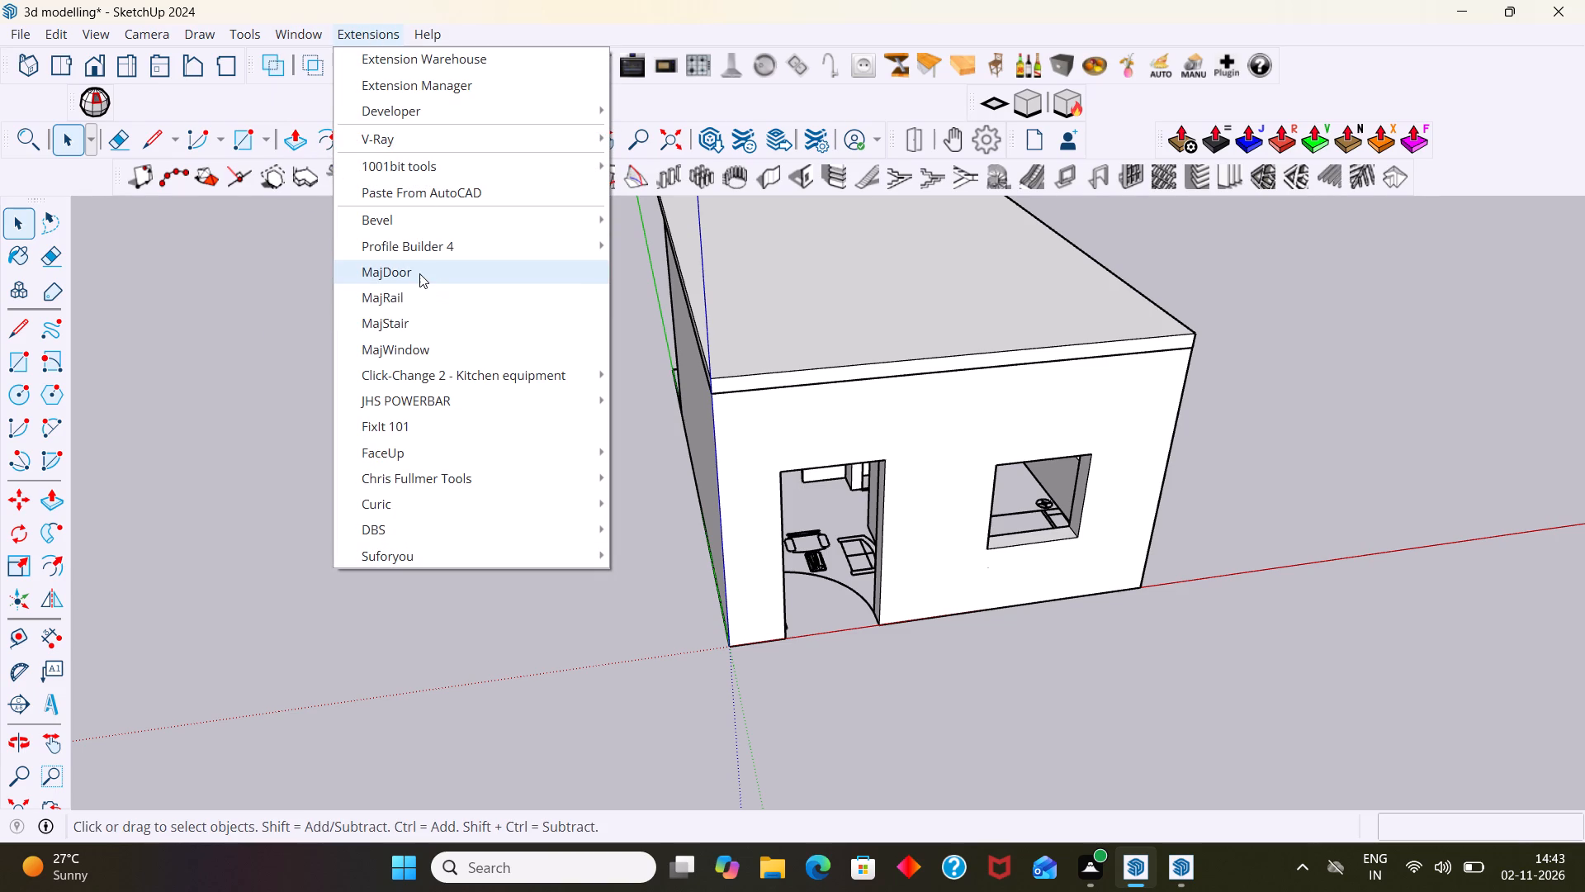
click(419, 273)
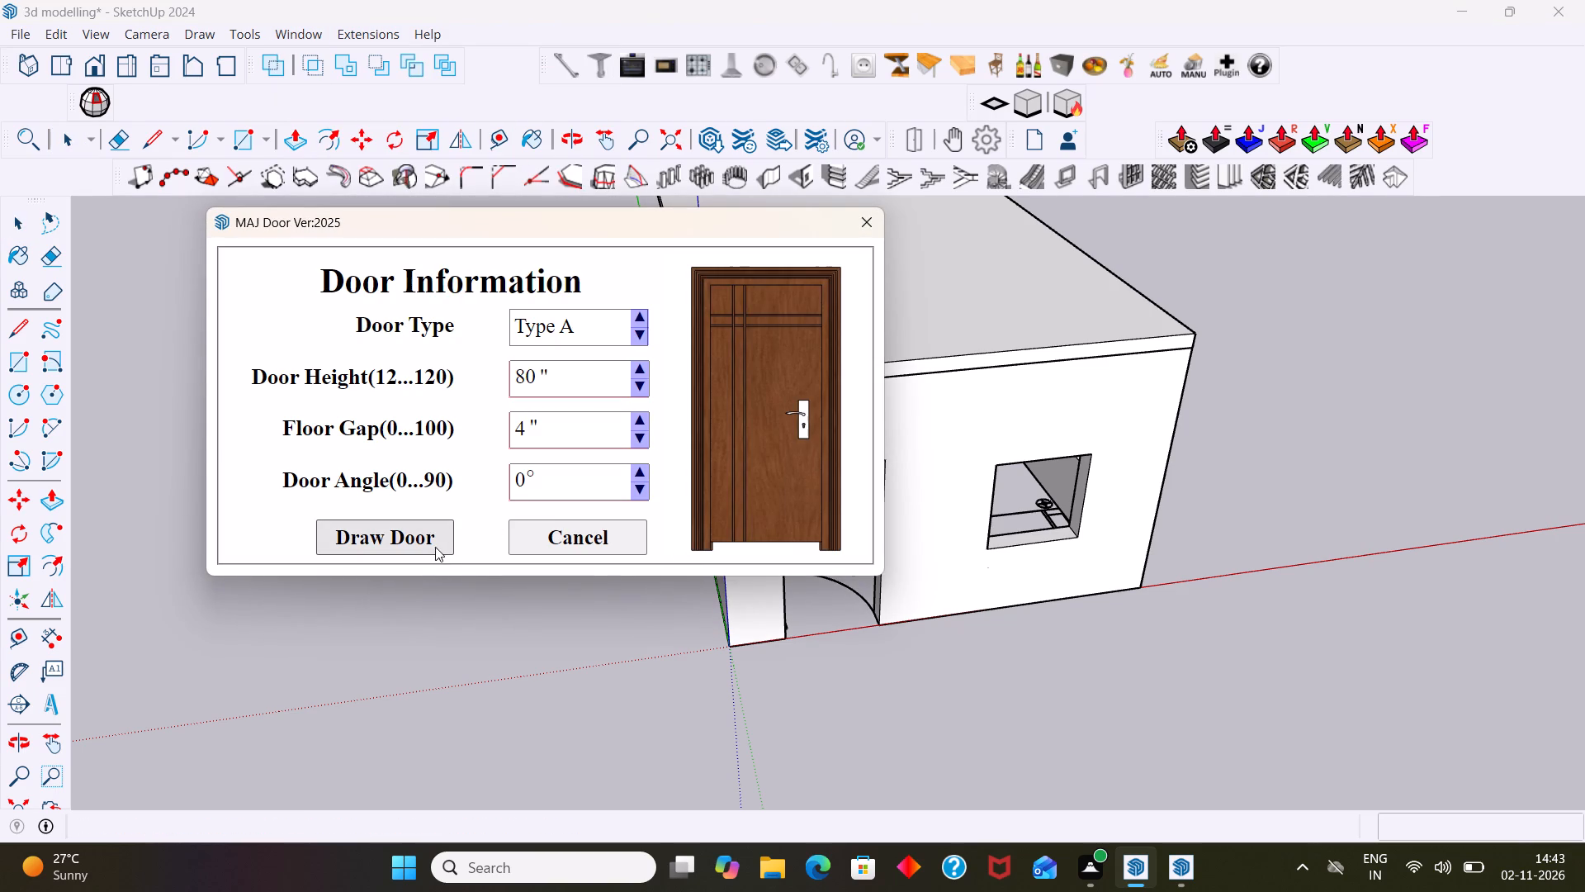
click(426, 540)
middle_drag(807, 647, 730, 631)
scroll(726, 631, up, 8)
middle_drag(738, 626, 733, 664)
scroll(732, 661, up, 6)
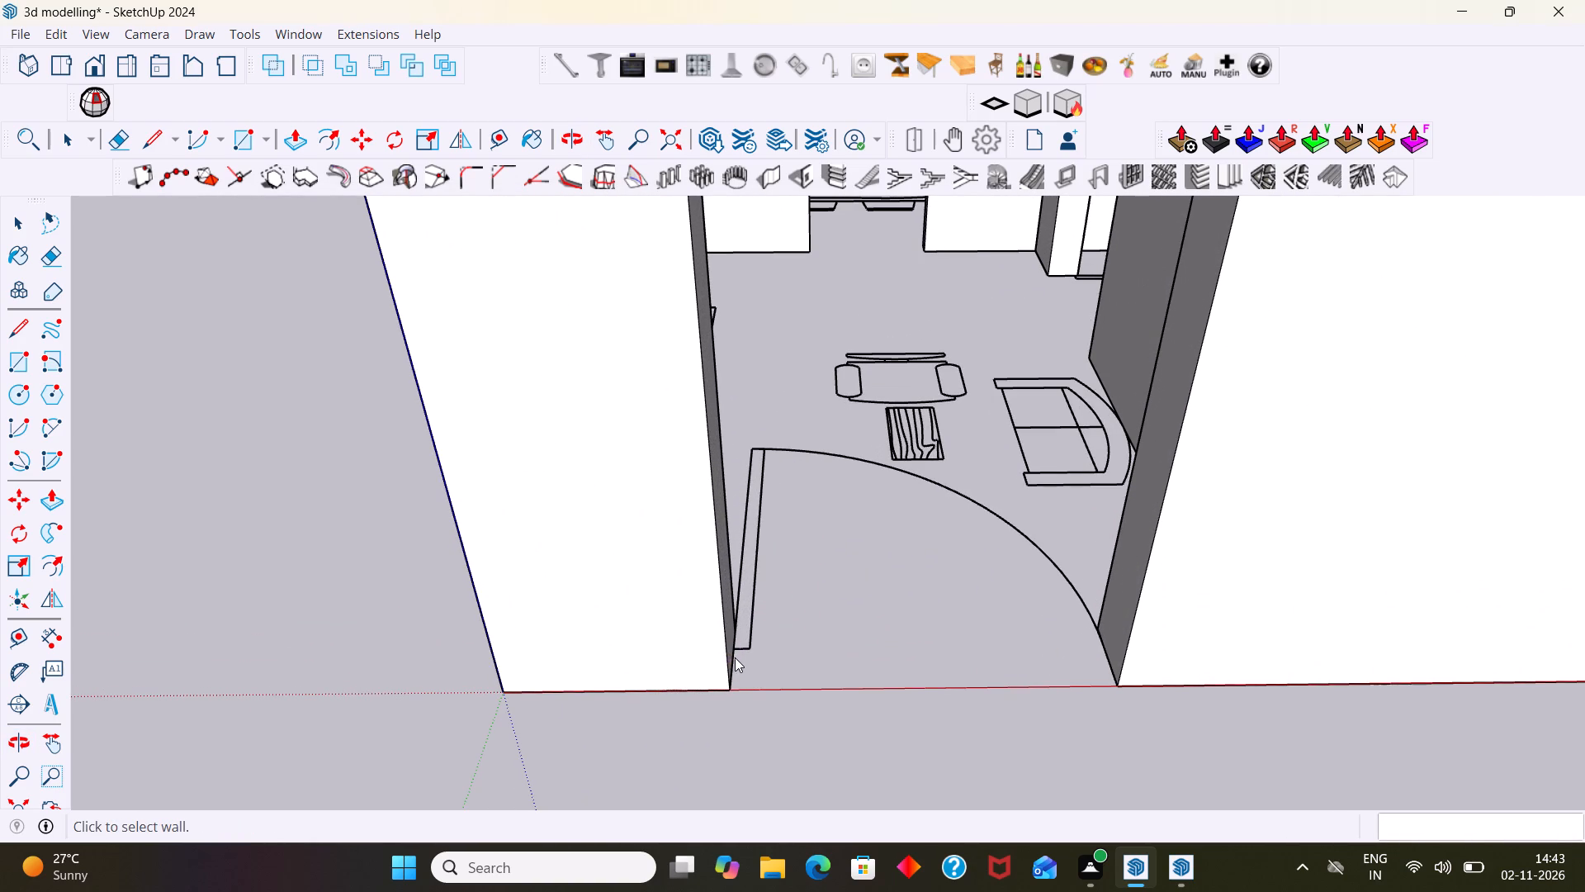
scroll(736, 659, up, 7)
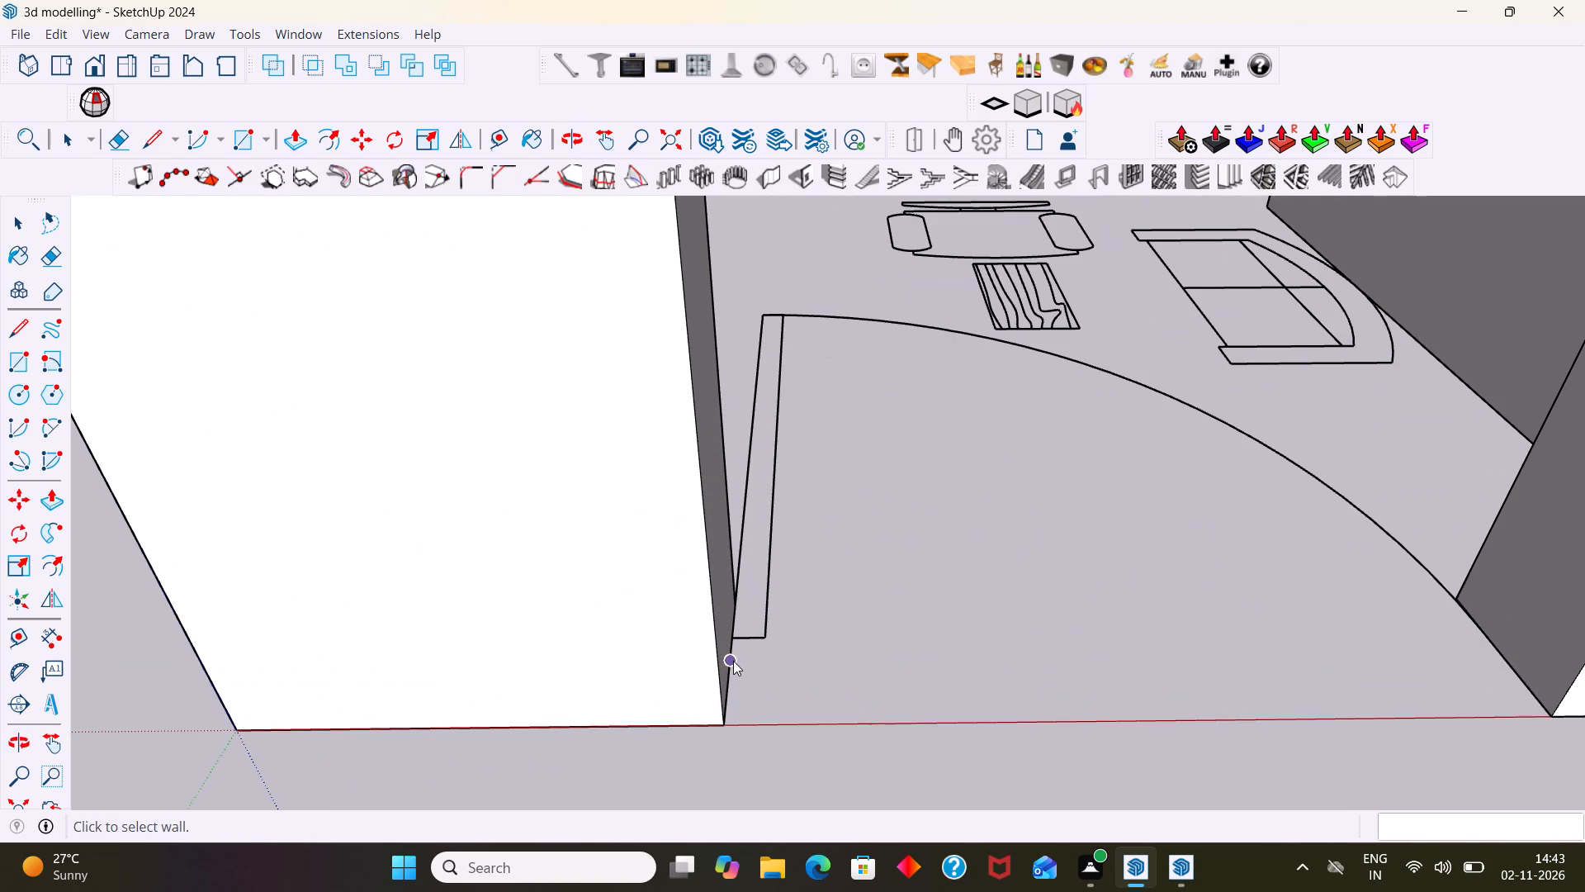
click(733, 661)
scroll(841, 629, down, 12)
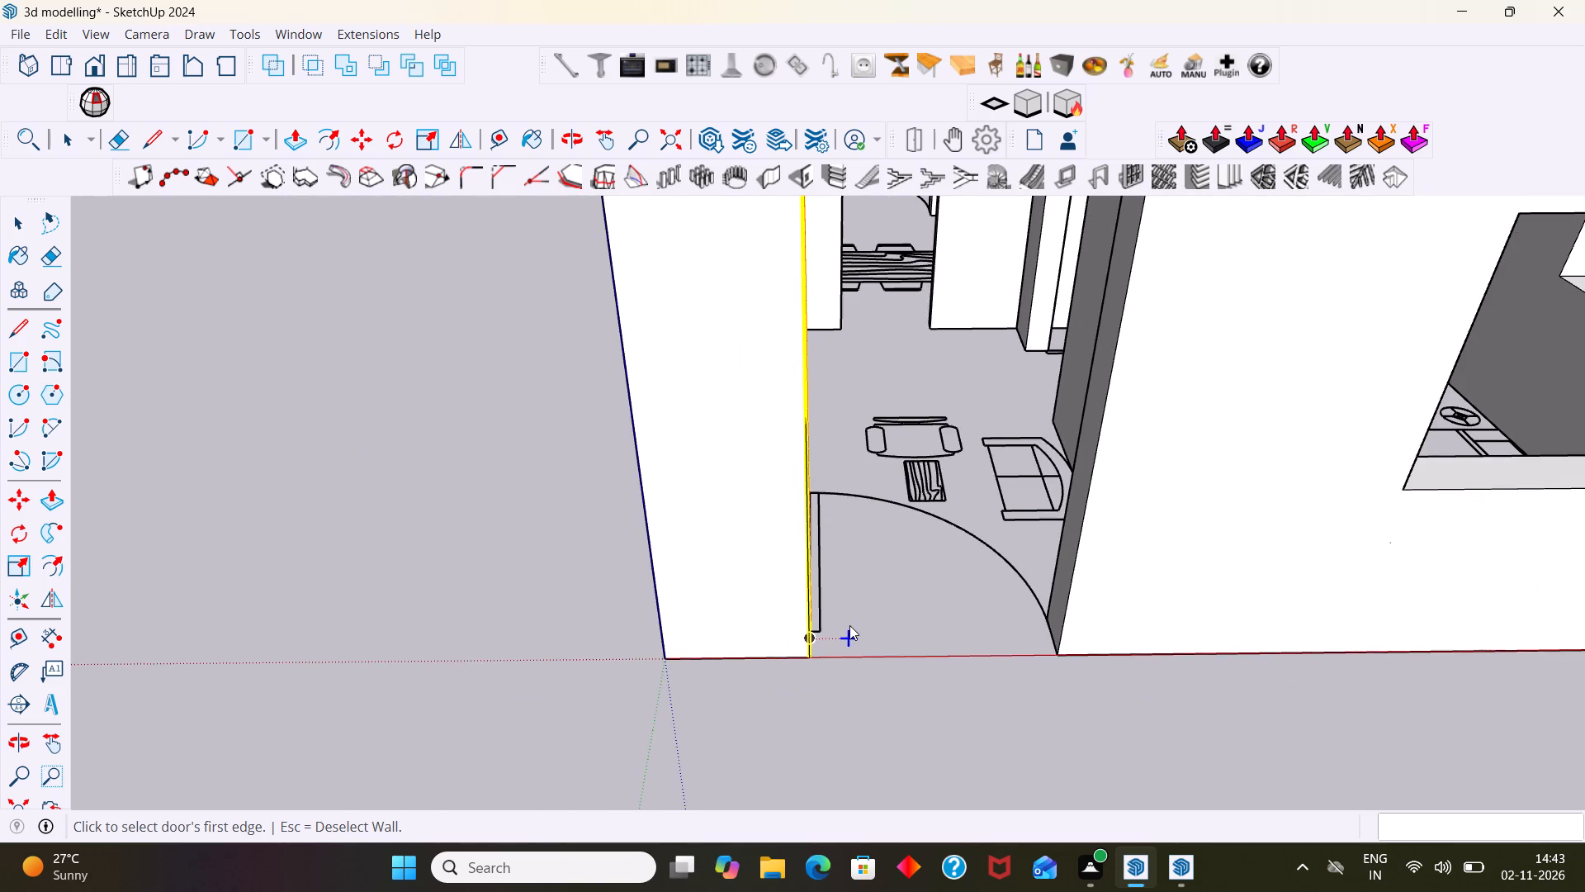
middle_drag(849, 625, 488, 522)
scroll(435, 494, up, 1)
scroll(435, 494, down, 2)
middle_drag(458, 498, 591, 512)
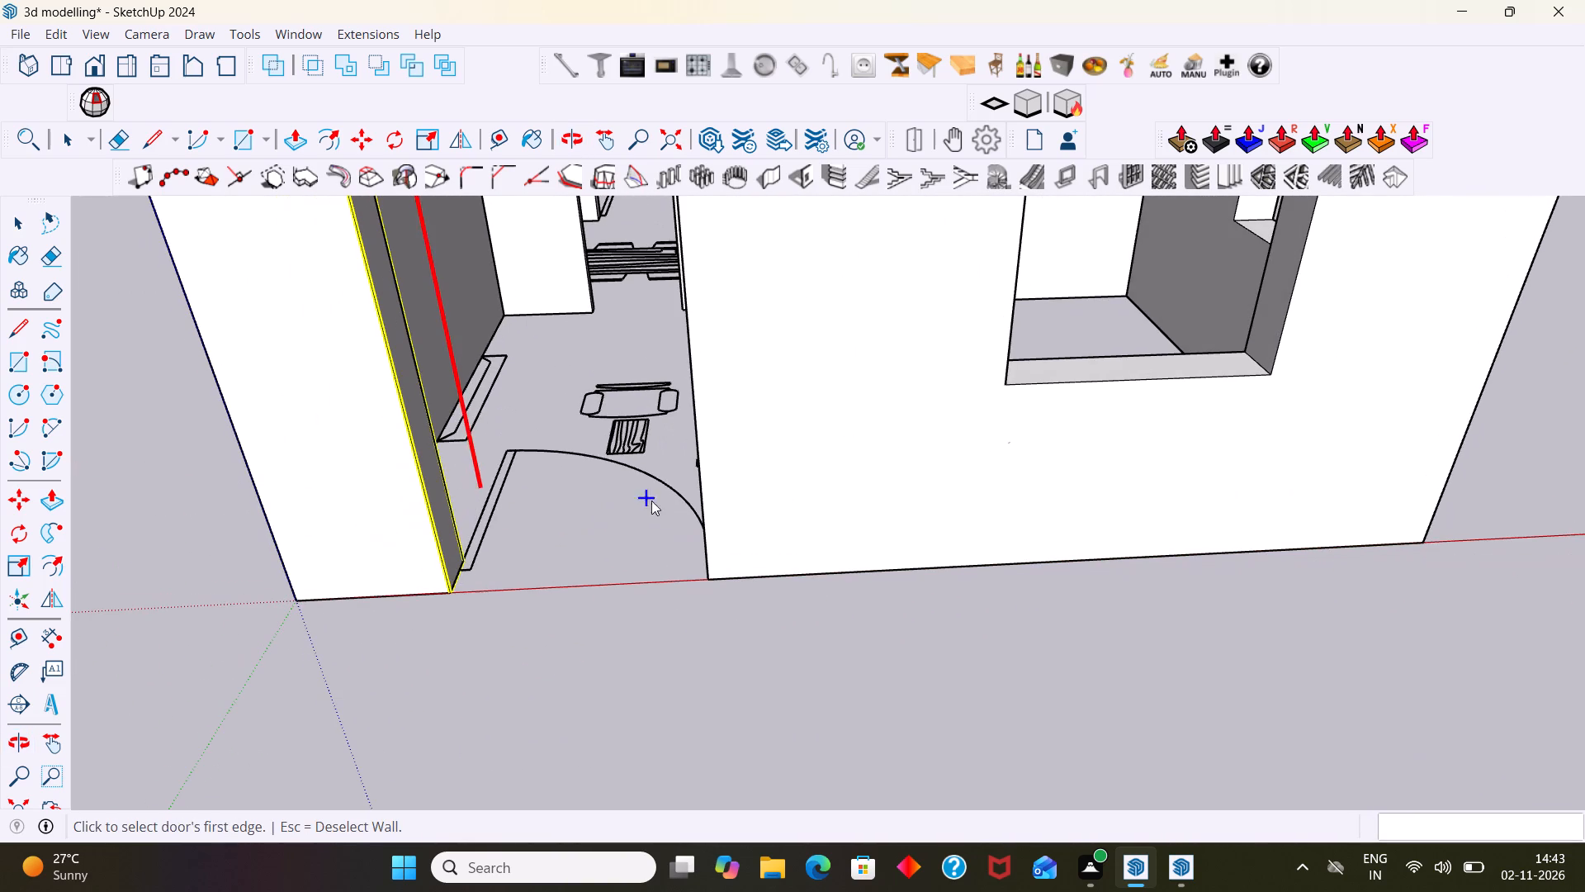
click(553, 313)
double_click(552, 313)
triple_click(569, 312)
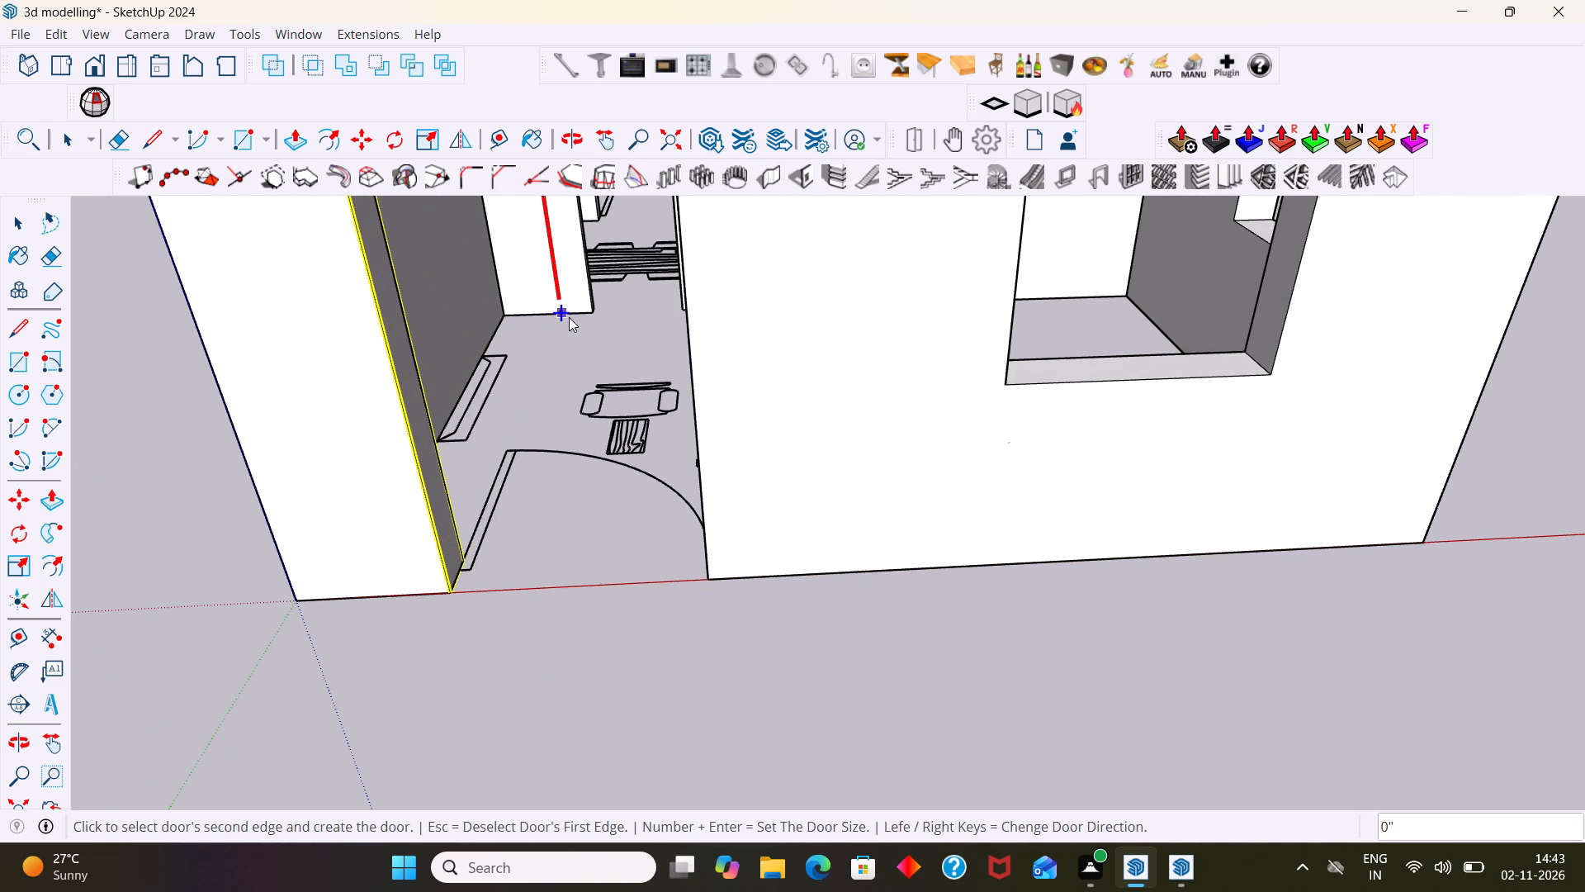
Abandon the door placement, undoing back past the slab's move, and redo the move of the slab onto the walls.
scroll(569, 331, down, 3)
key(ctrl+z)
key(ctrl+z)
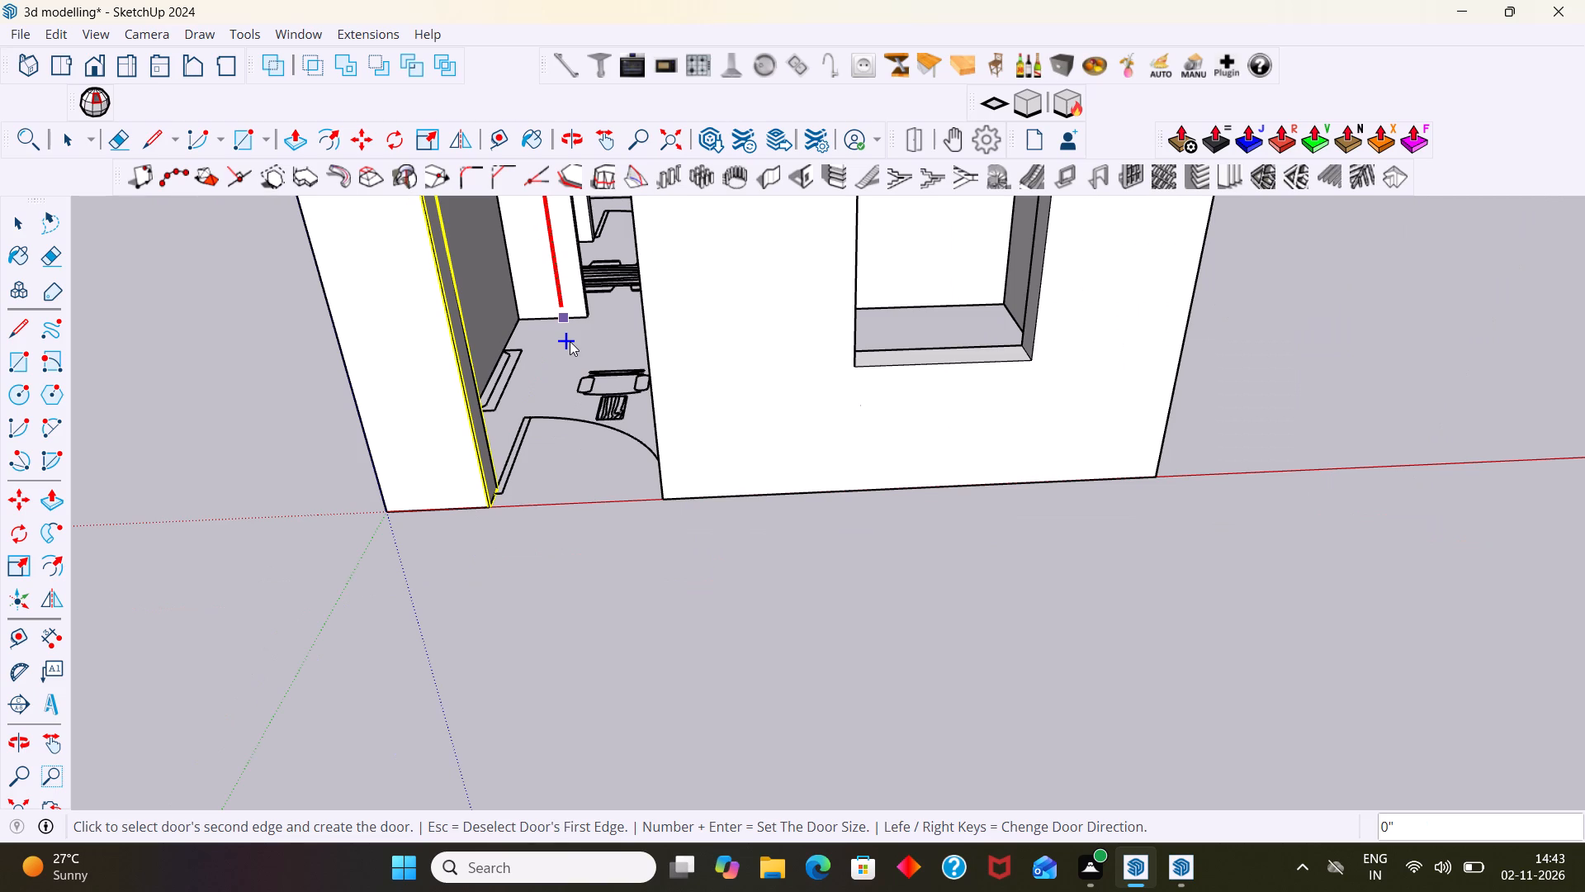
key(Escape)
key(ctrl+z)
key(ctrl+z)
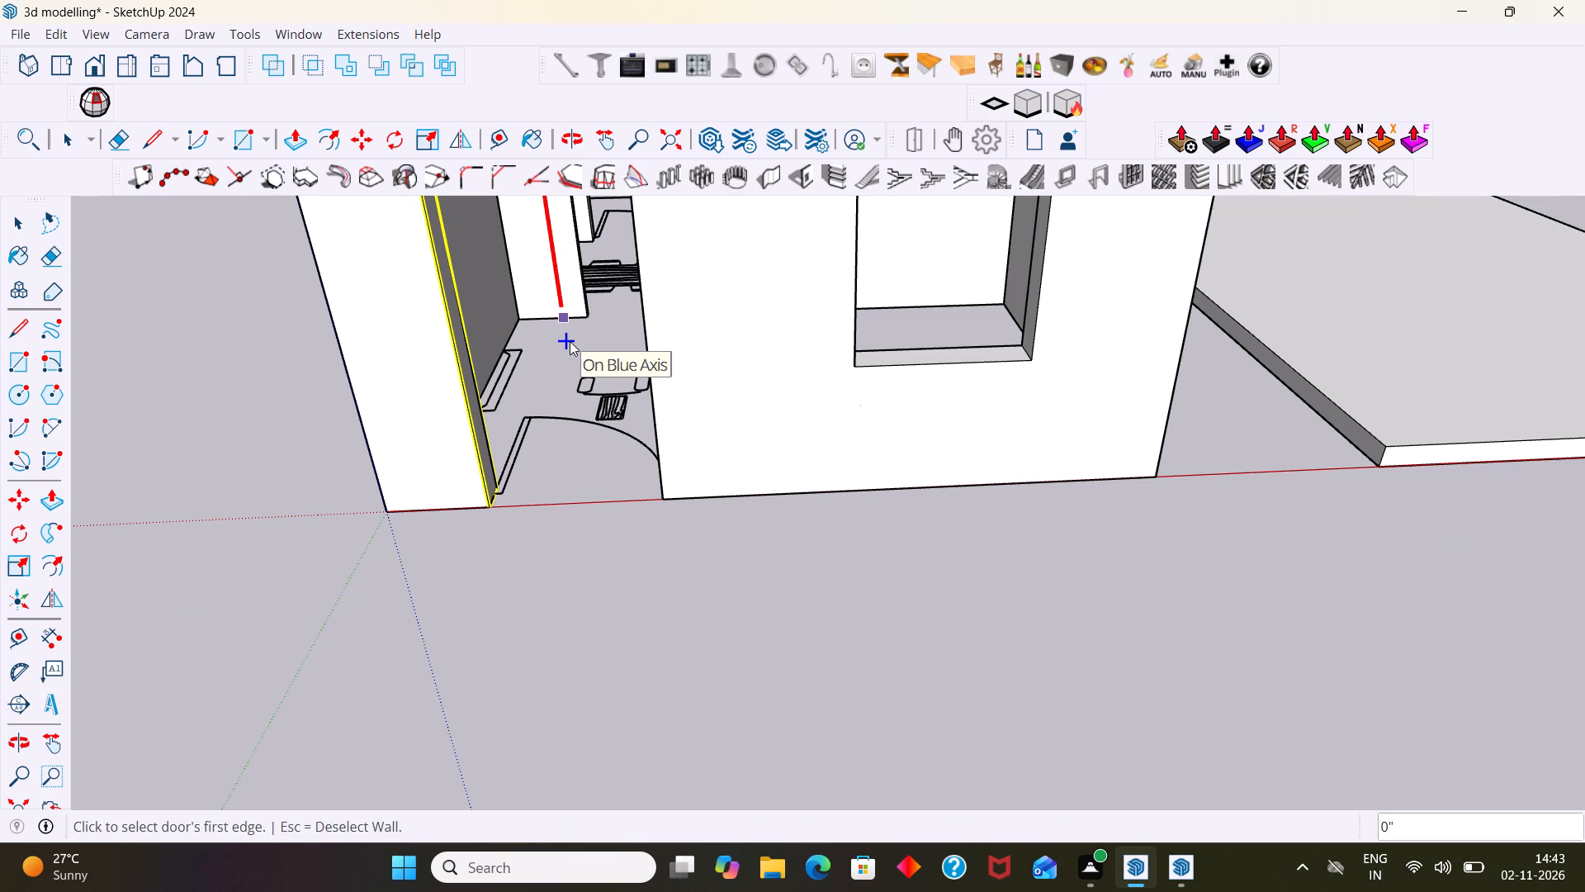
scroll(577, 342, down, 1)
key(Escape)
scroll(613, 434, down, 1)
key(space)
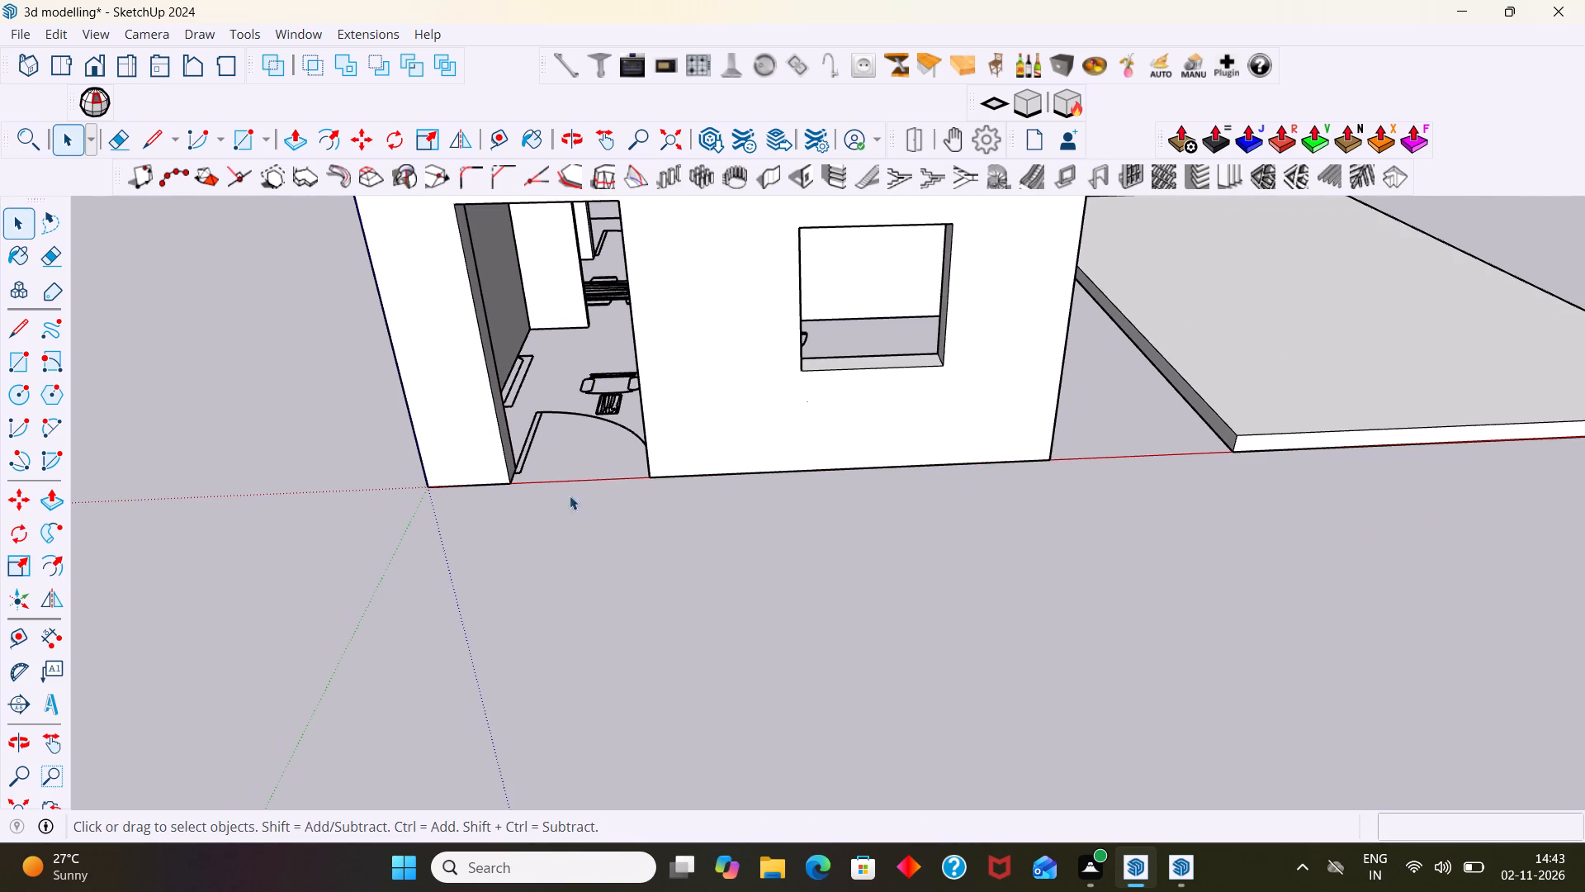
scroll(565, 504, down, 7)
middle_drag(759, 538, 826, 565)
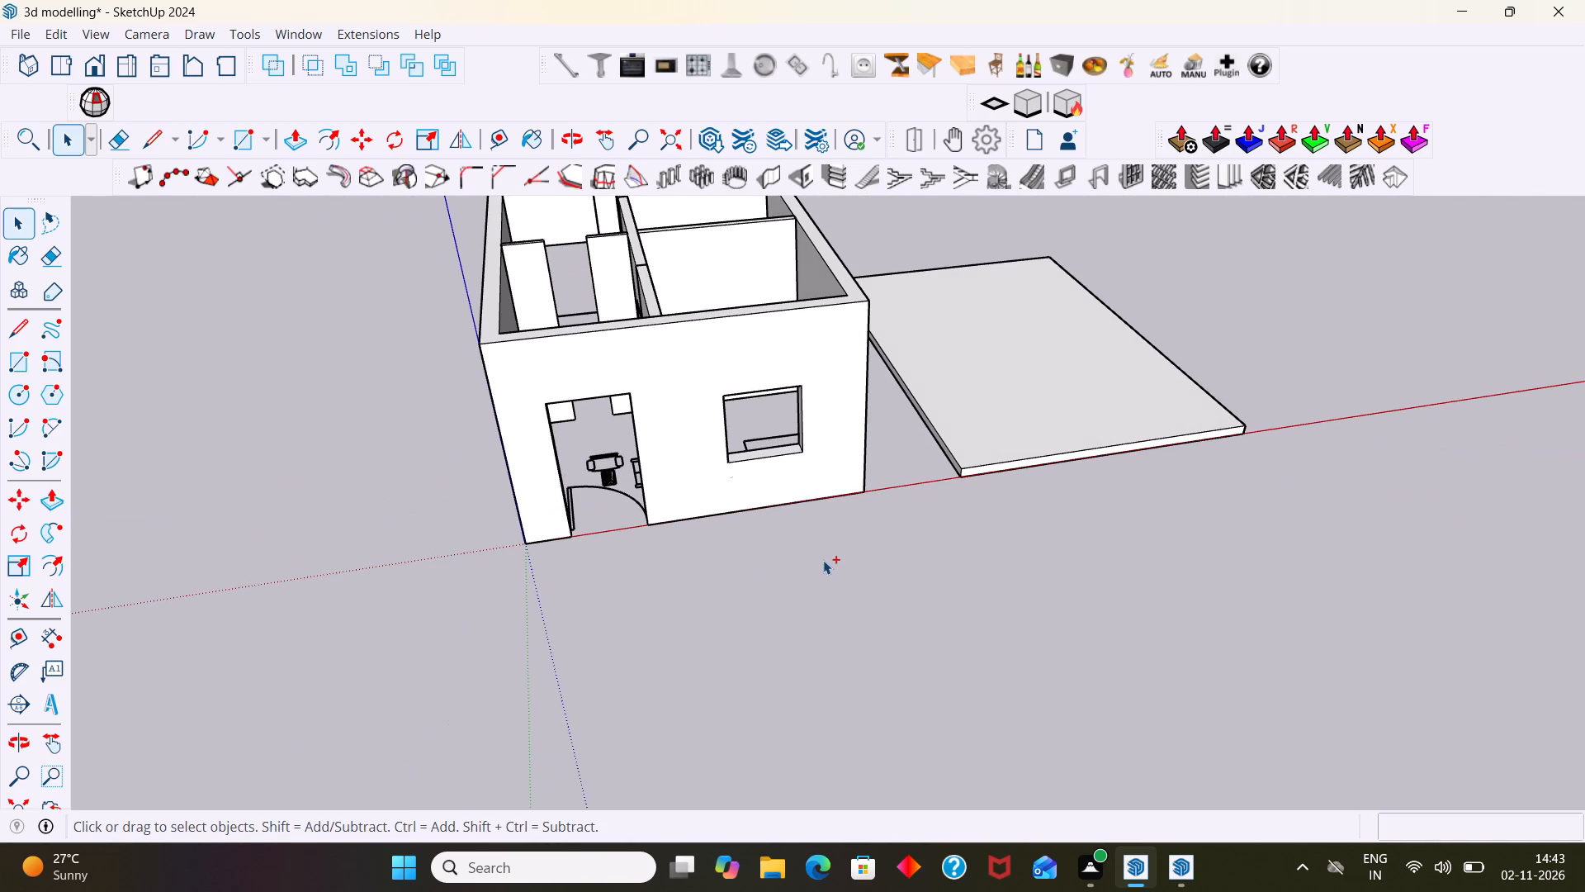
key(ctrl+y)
Examine the front of the house, focusing on the entrance opening and the roof slab edge above it.
scroll(674, 534, up, 3)
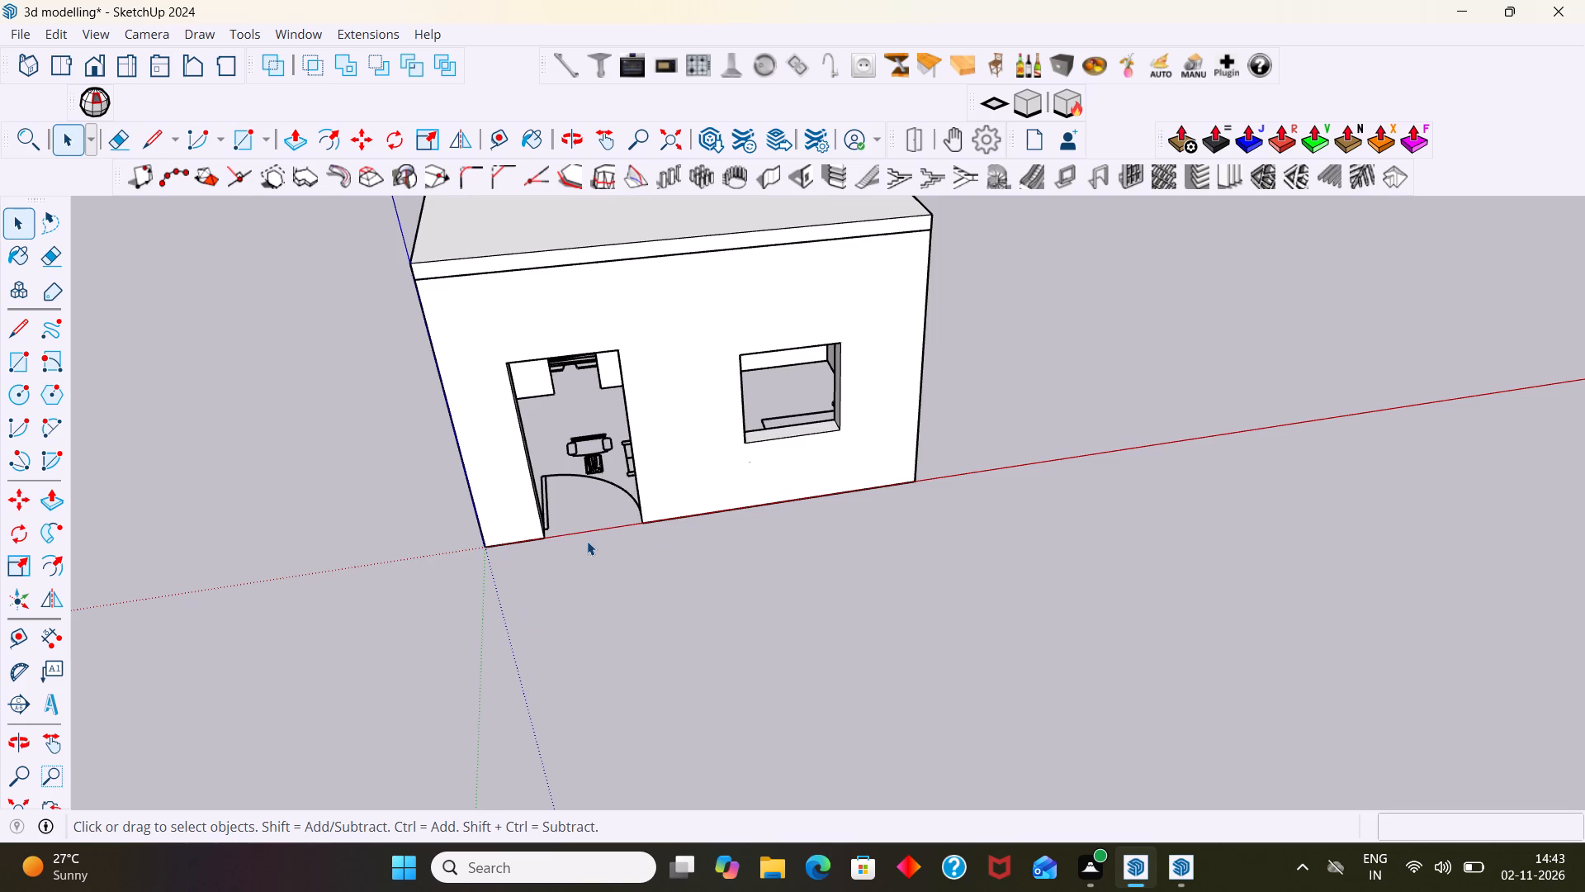
shift+middle_drag(603, 517, 673, 427)
middle_drag(671, 426, 680, 551)
middle_drag(670, 537, 695, 406)
scroll(666, 369, up, 2)
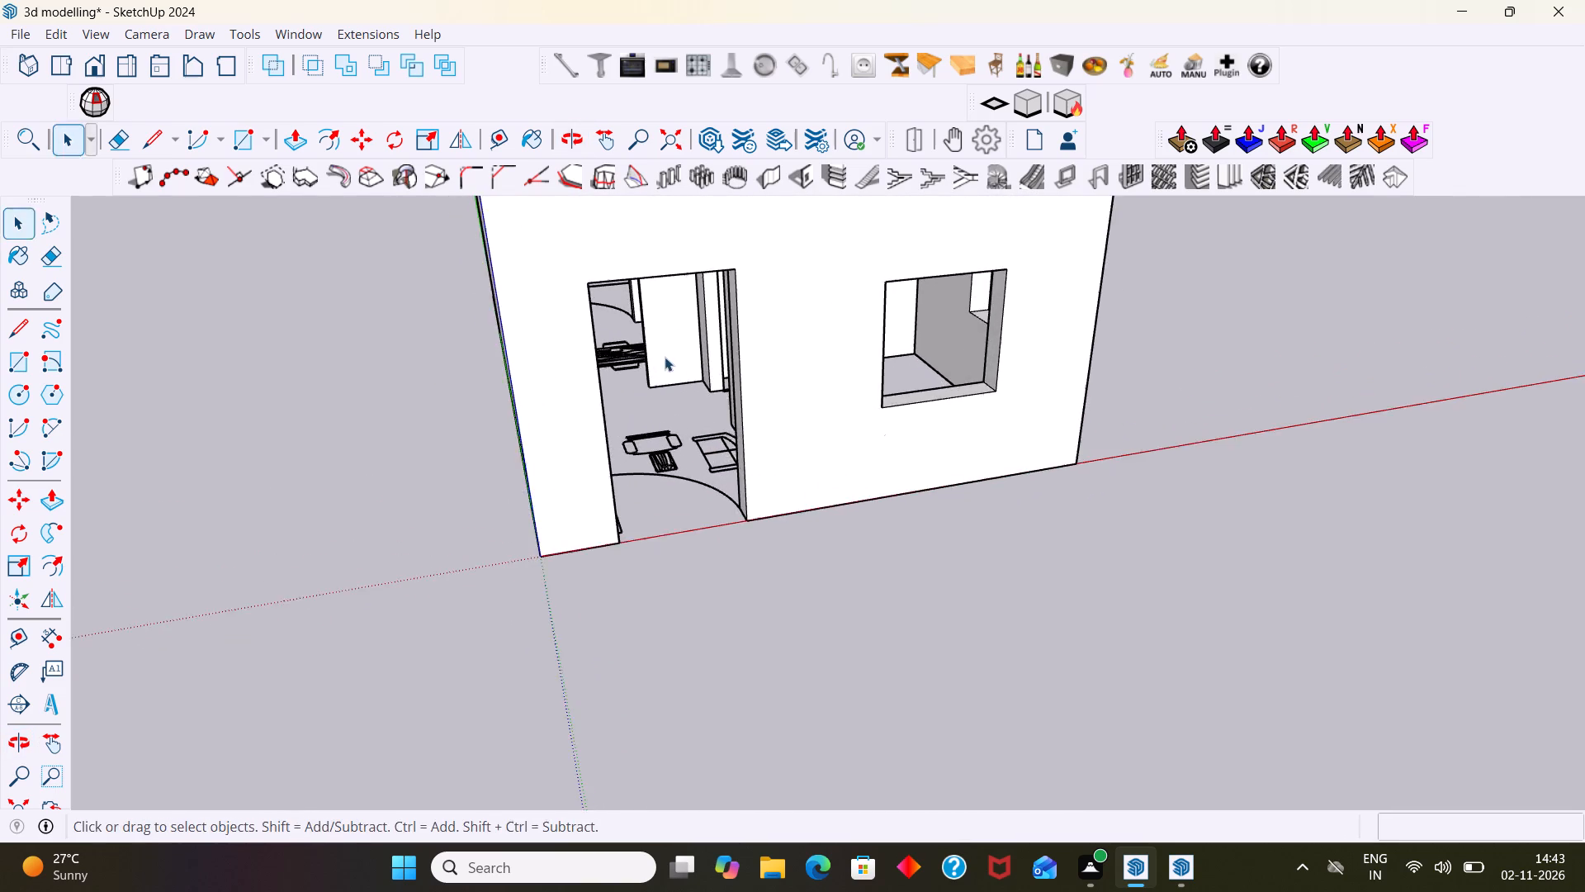
middle_drag(665, 357, 673, 309)
scroll(660, 320, down, 7)
middle_drag(673, 429, 687, 393)
scroll(663, 415, up, 6)
middle_drag(665, 406, 674, 564)
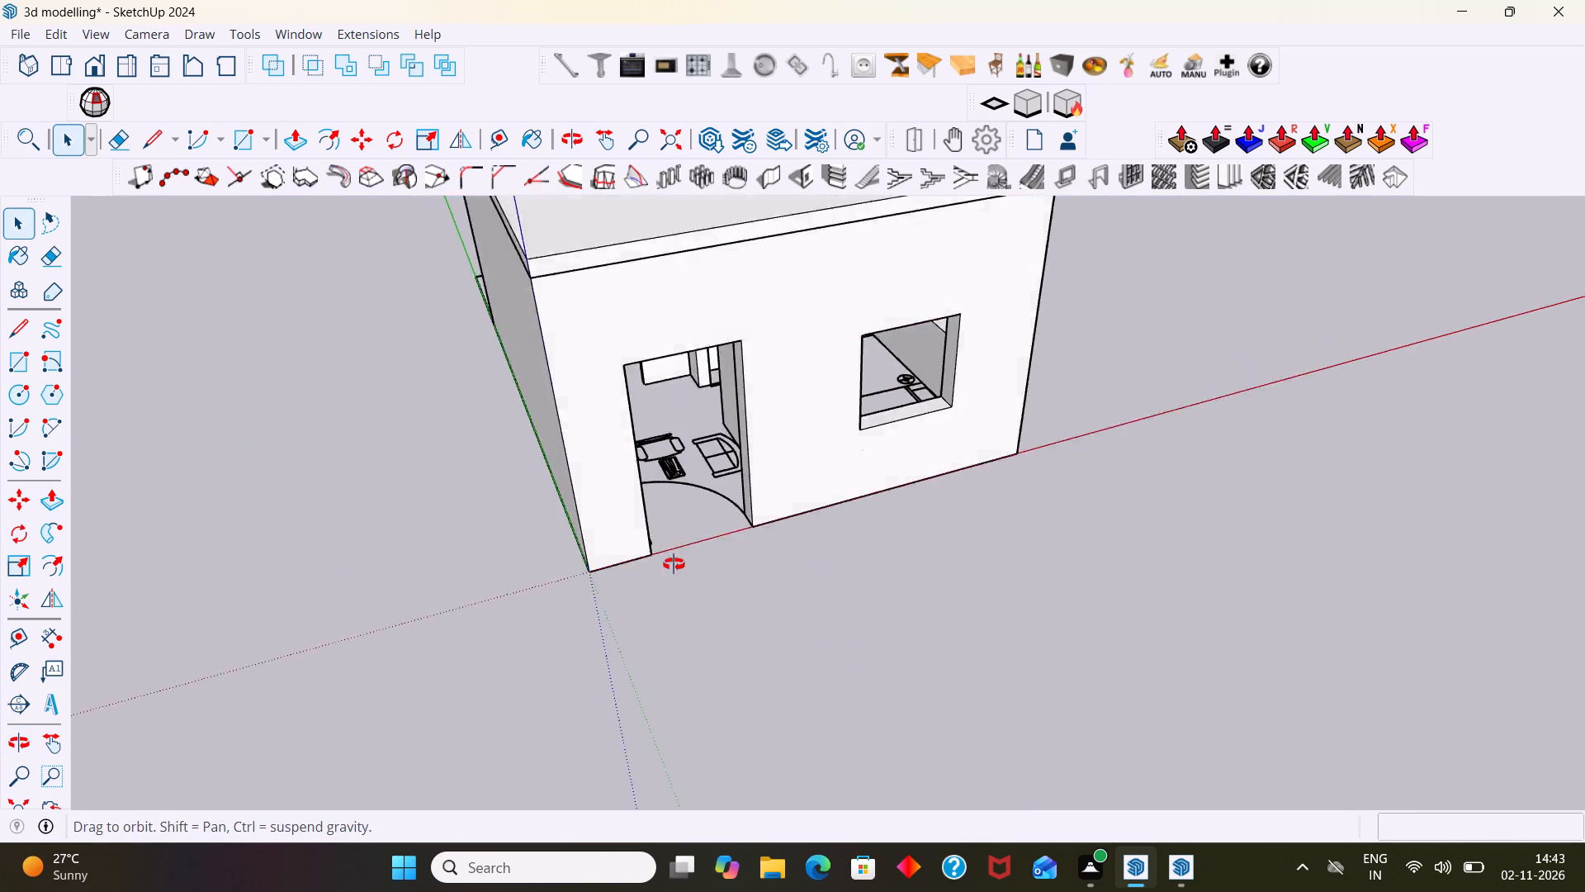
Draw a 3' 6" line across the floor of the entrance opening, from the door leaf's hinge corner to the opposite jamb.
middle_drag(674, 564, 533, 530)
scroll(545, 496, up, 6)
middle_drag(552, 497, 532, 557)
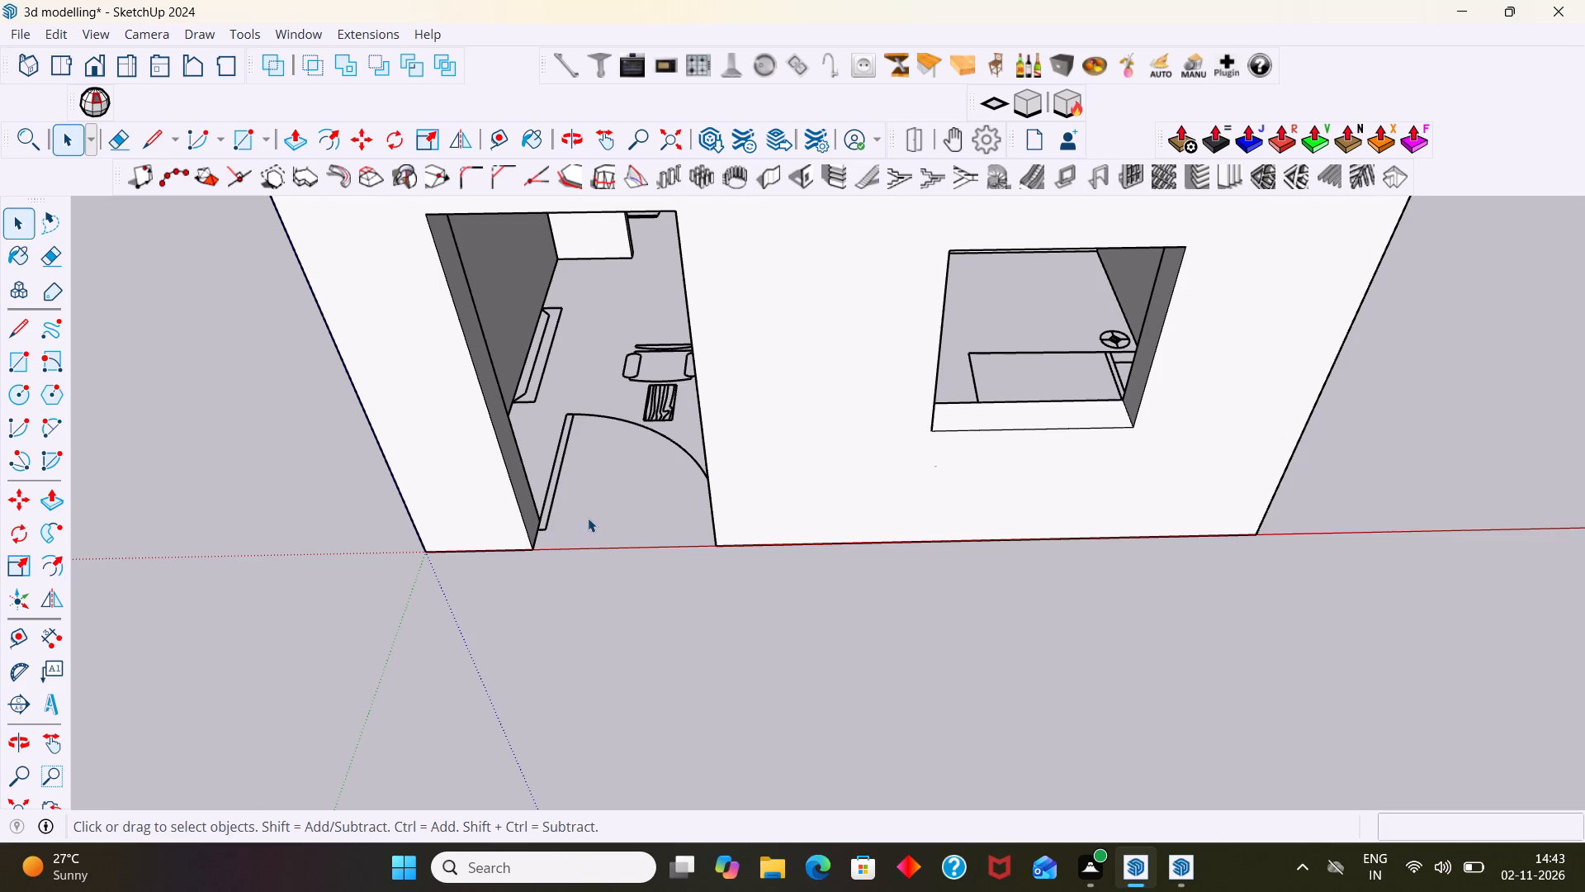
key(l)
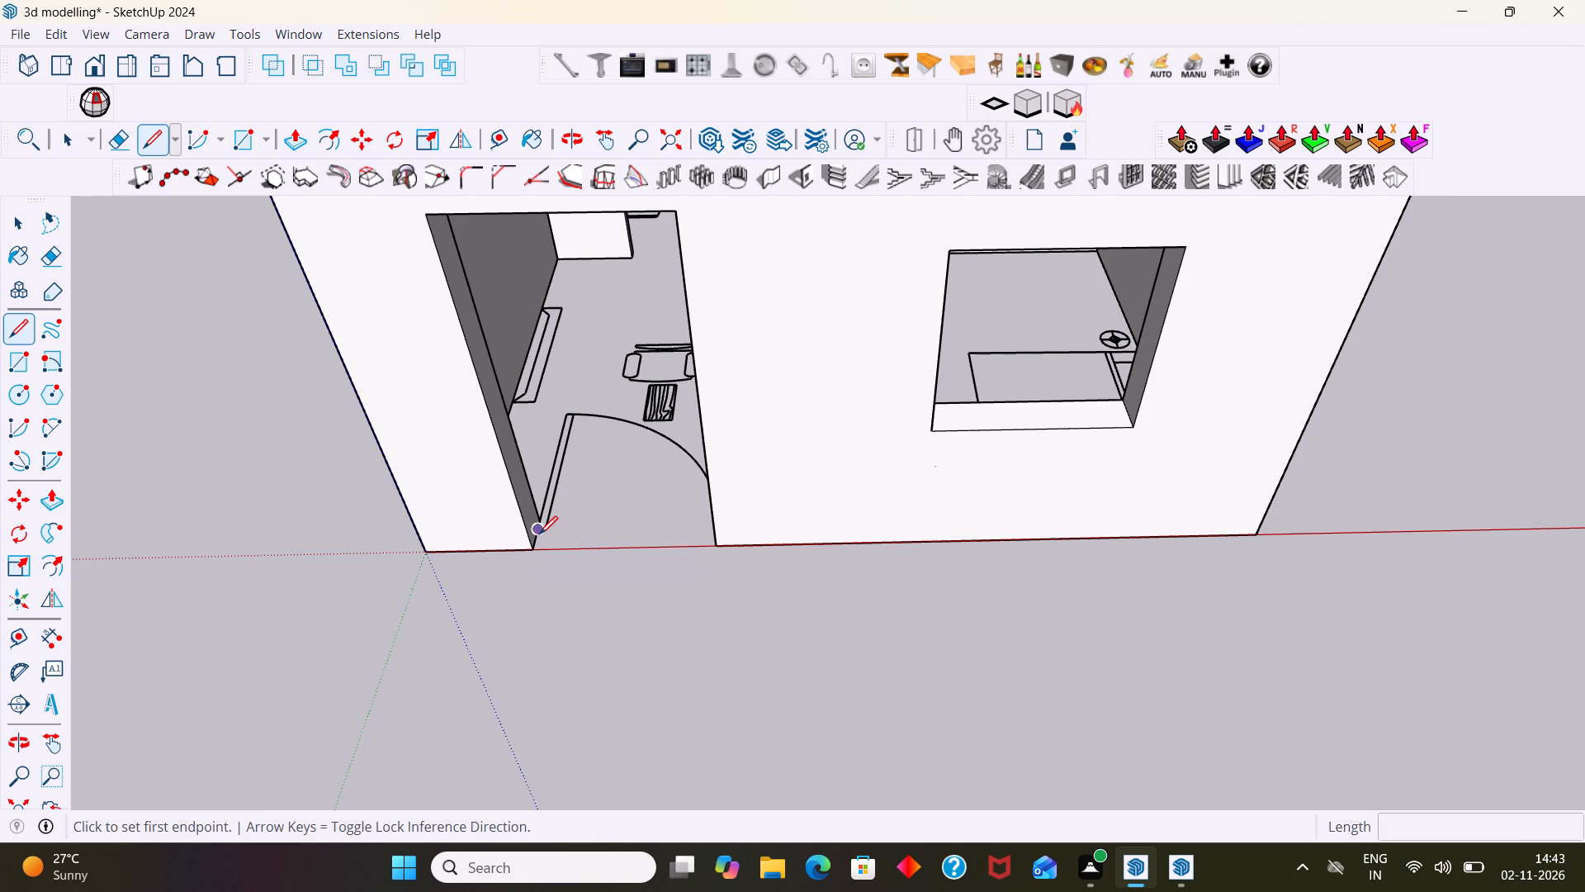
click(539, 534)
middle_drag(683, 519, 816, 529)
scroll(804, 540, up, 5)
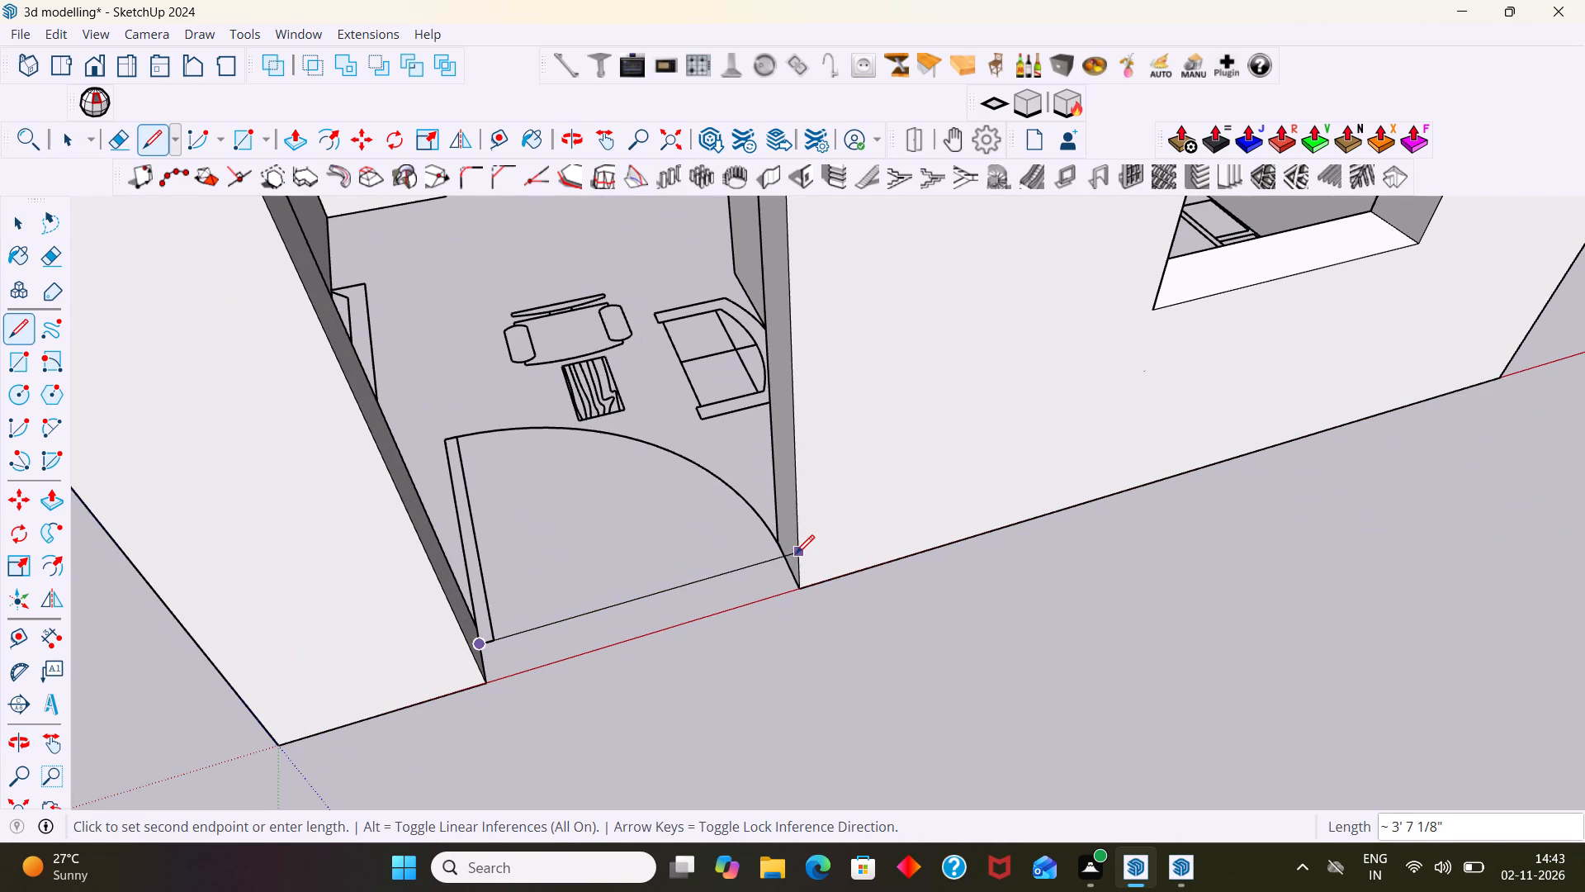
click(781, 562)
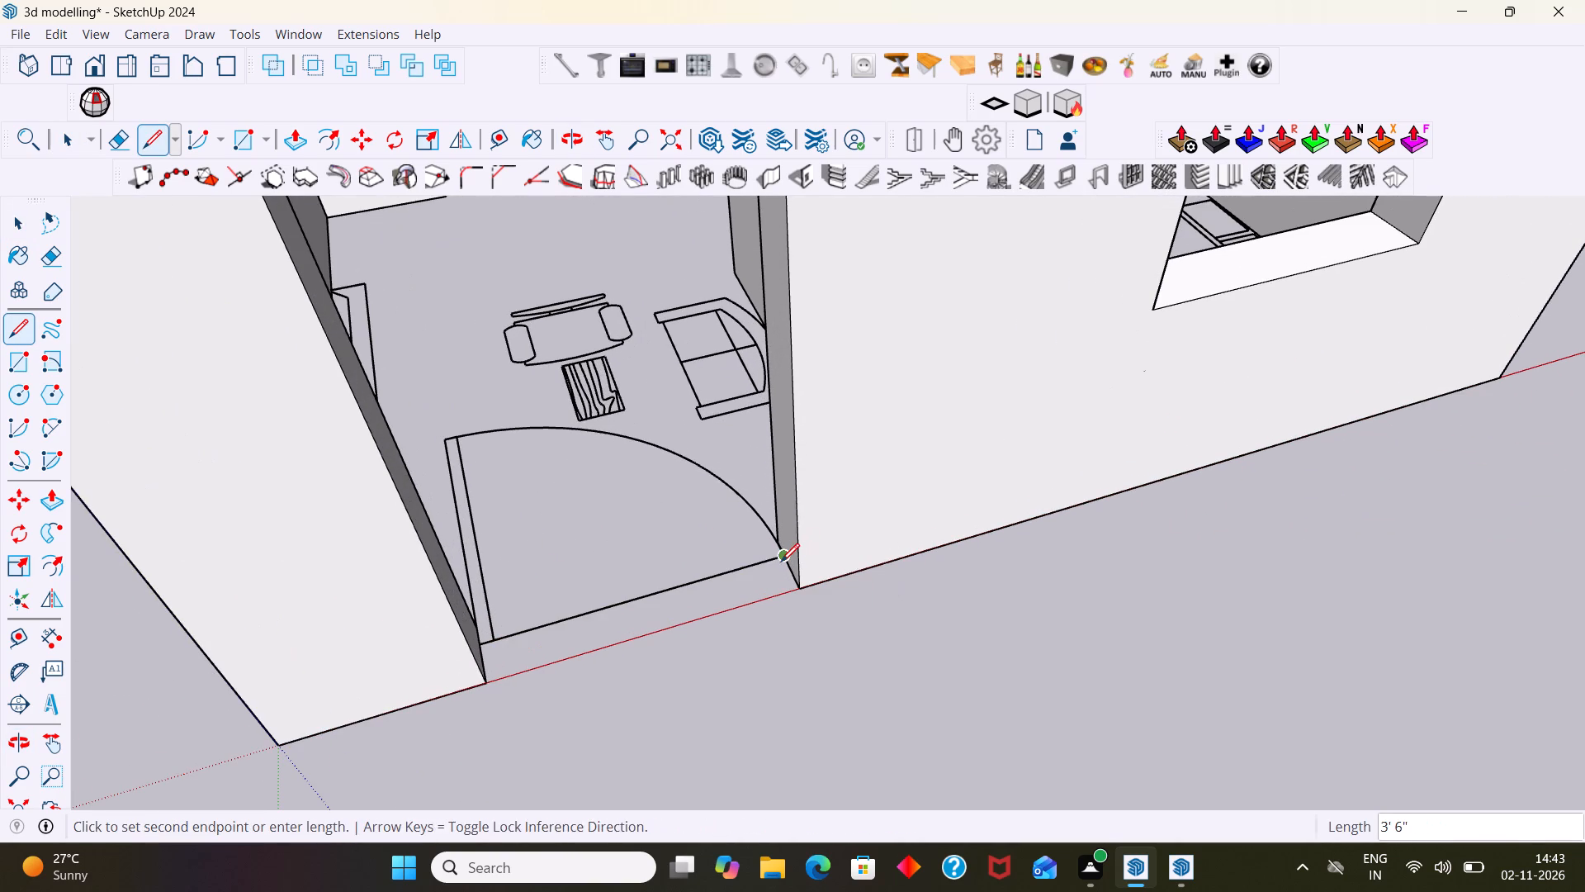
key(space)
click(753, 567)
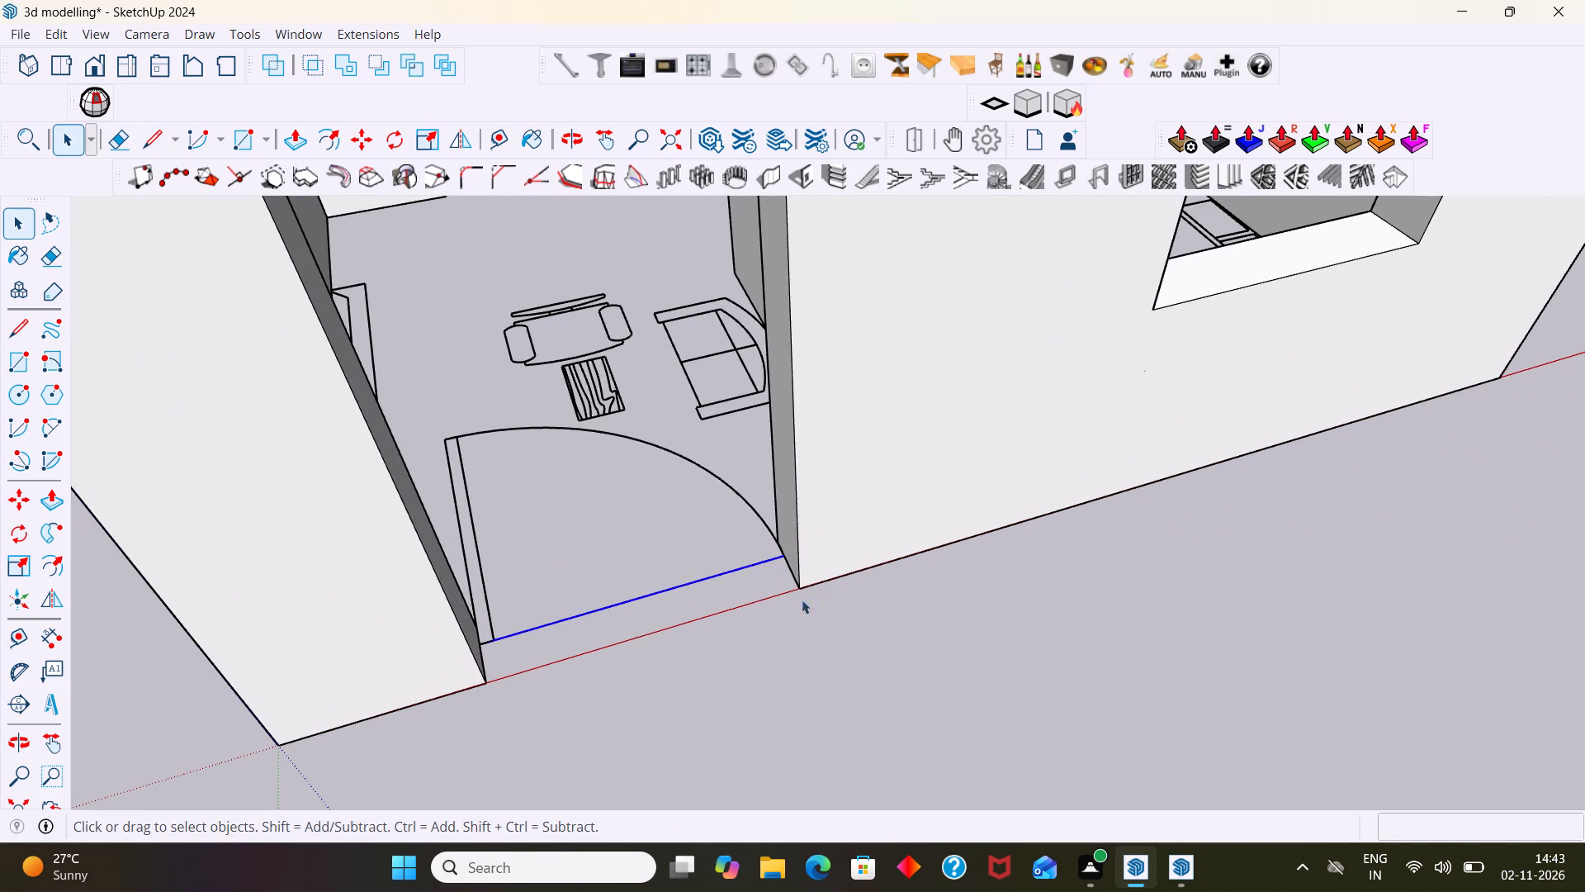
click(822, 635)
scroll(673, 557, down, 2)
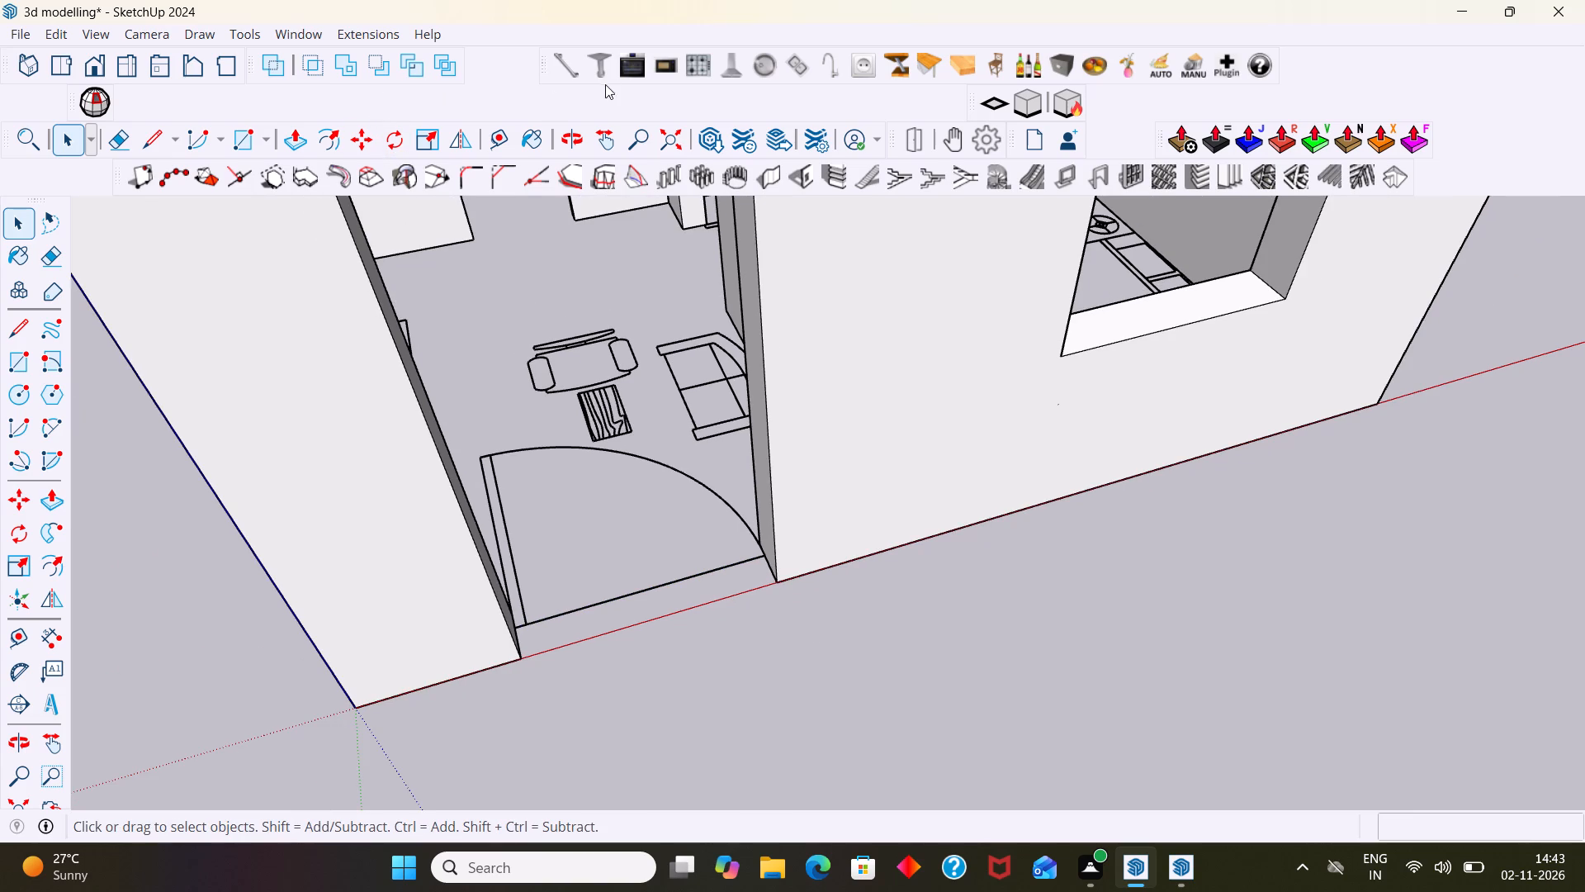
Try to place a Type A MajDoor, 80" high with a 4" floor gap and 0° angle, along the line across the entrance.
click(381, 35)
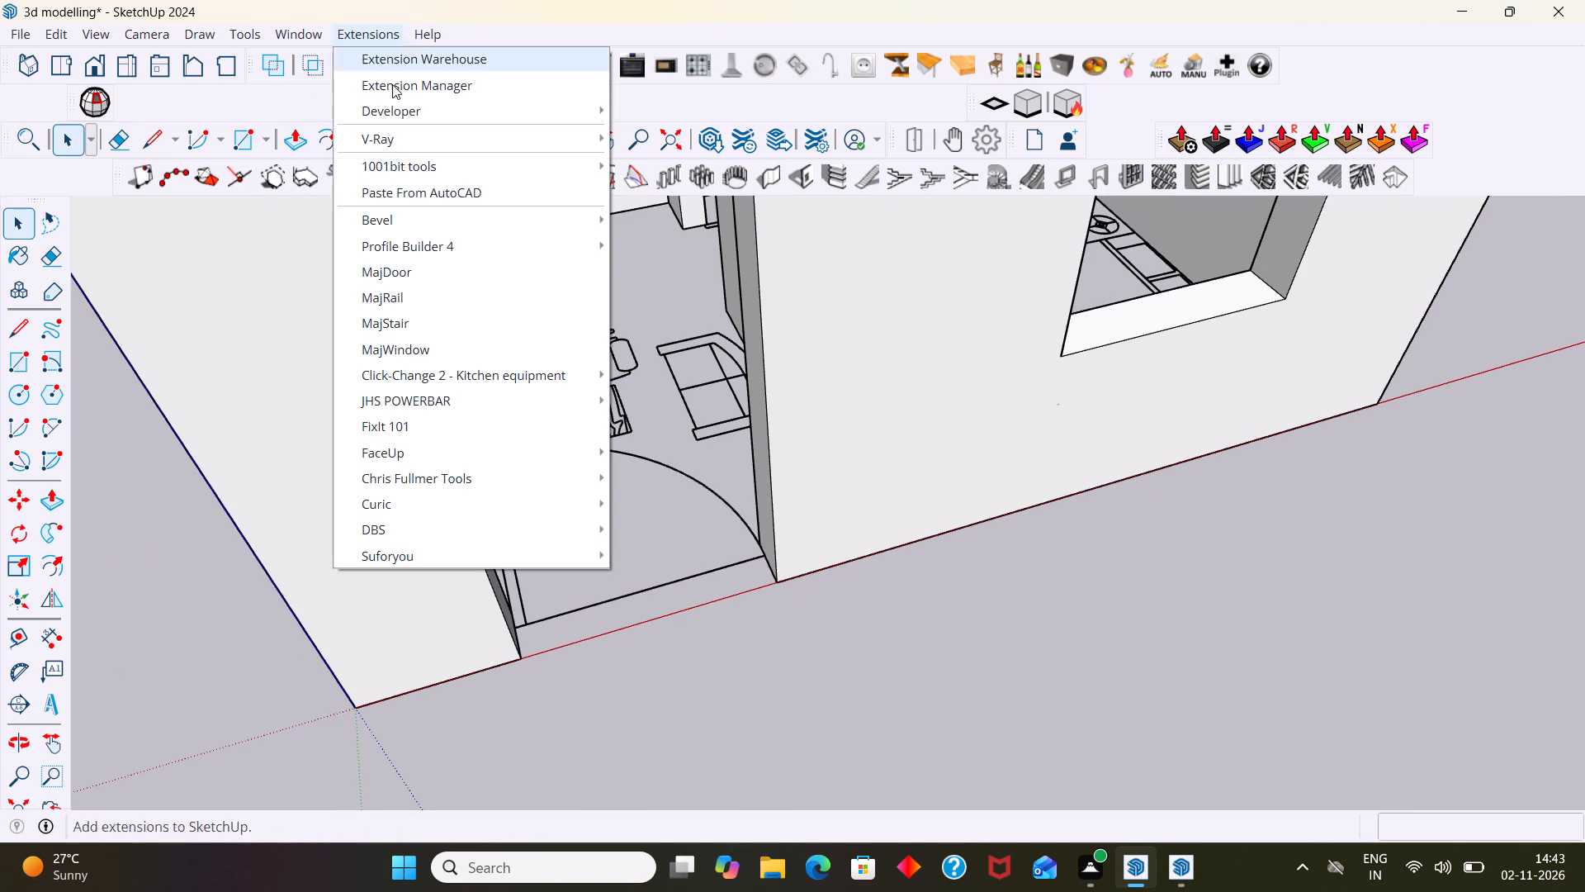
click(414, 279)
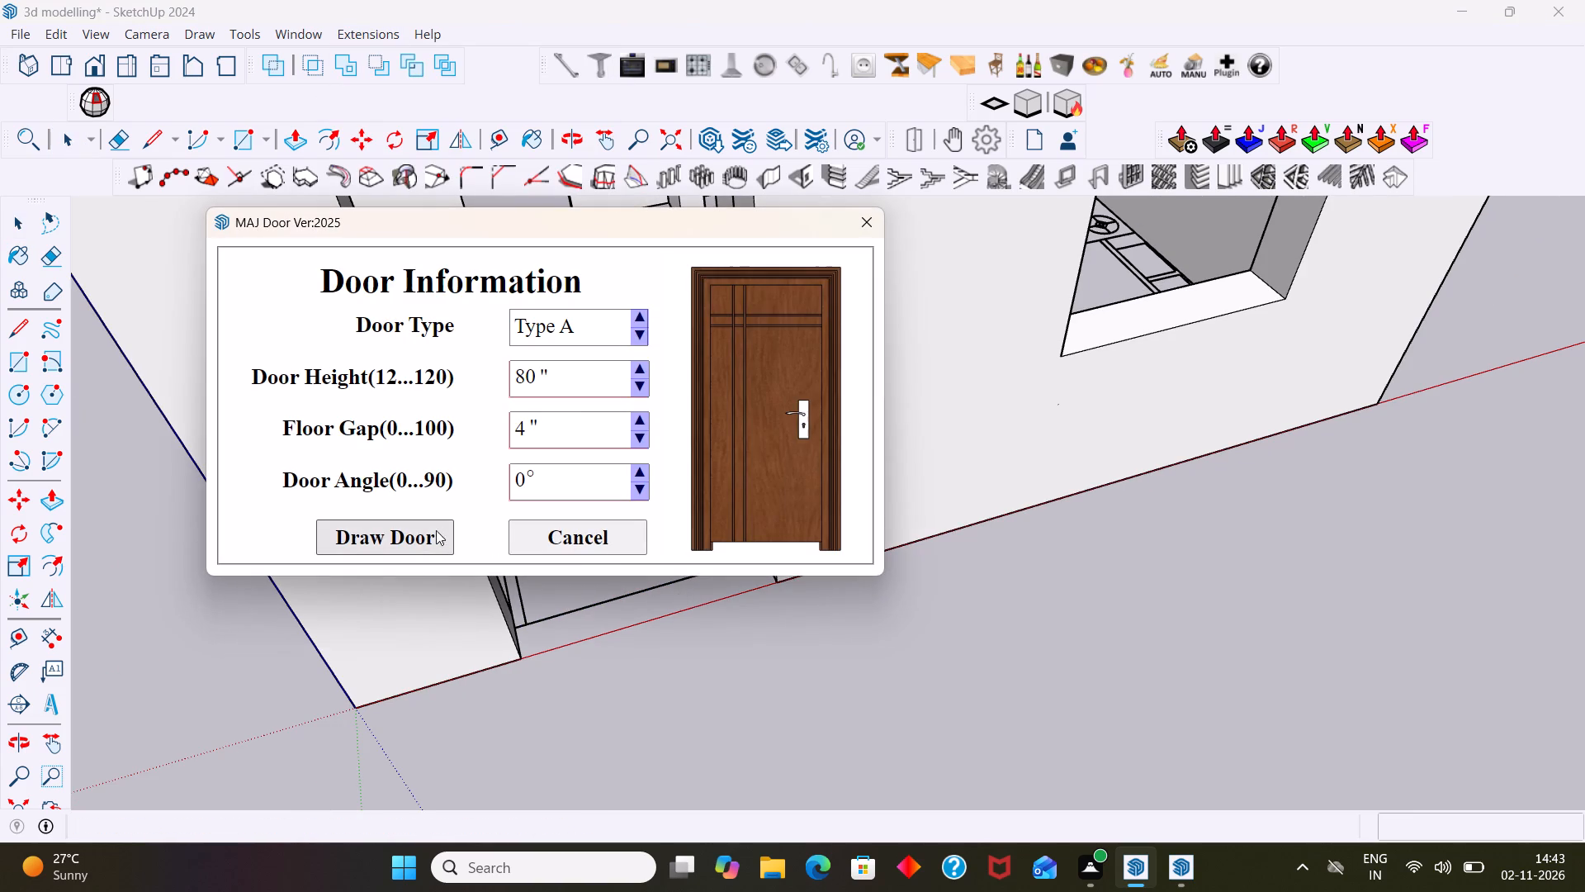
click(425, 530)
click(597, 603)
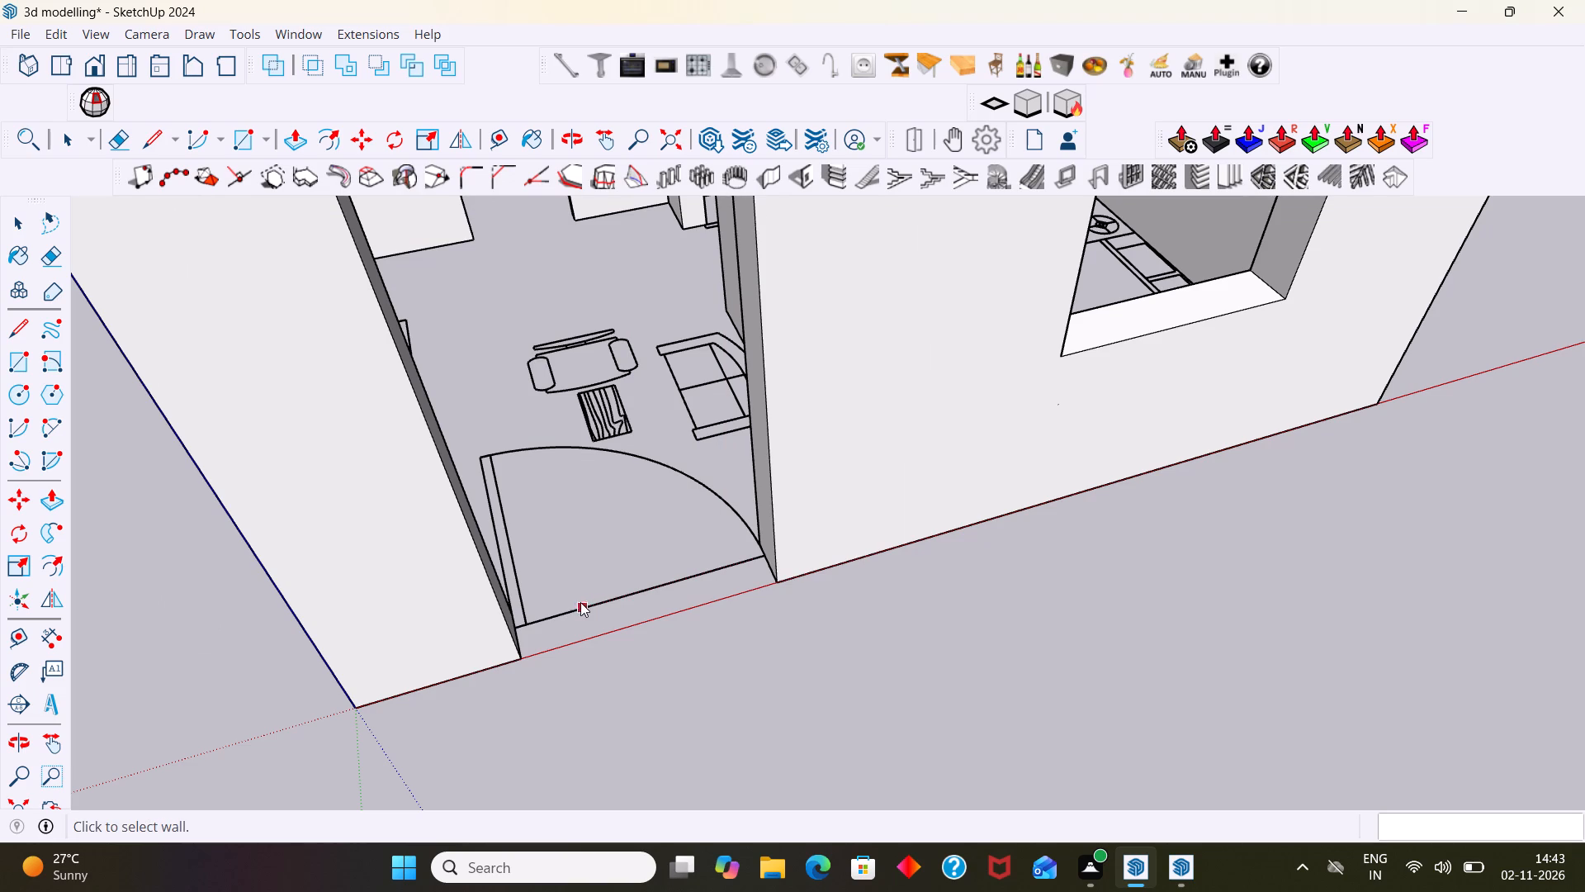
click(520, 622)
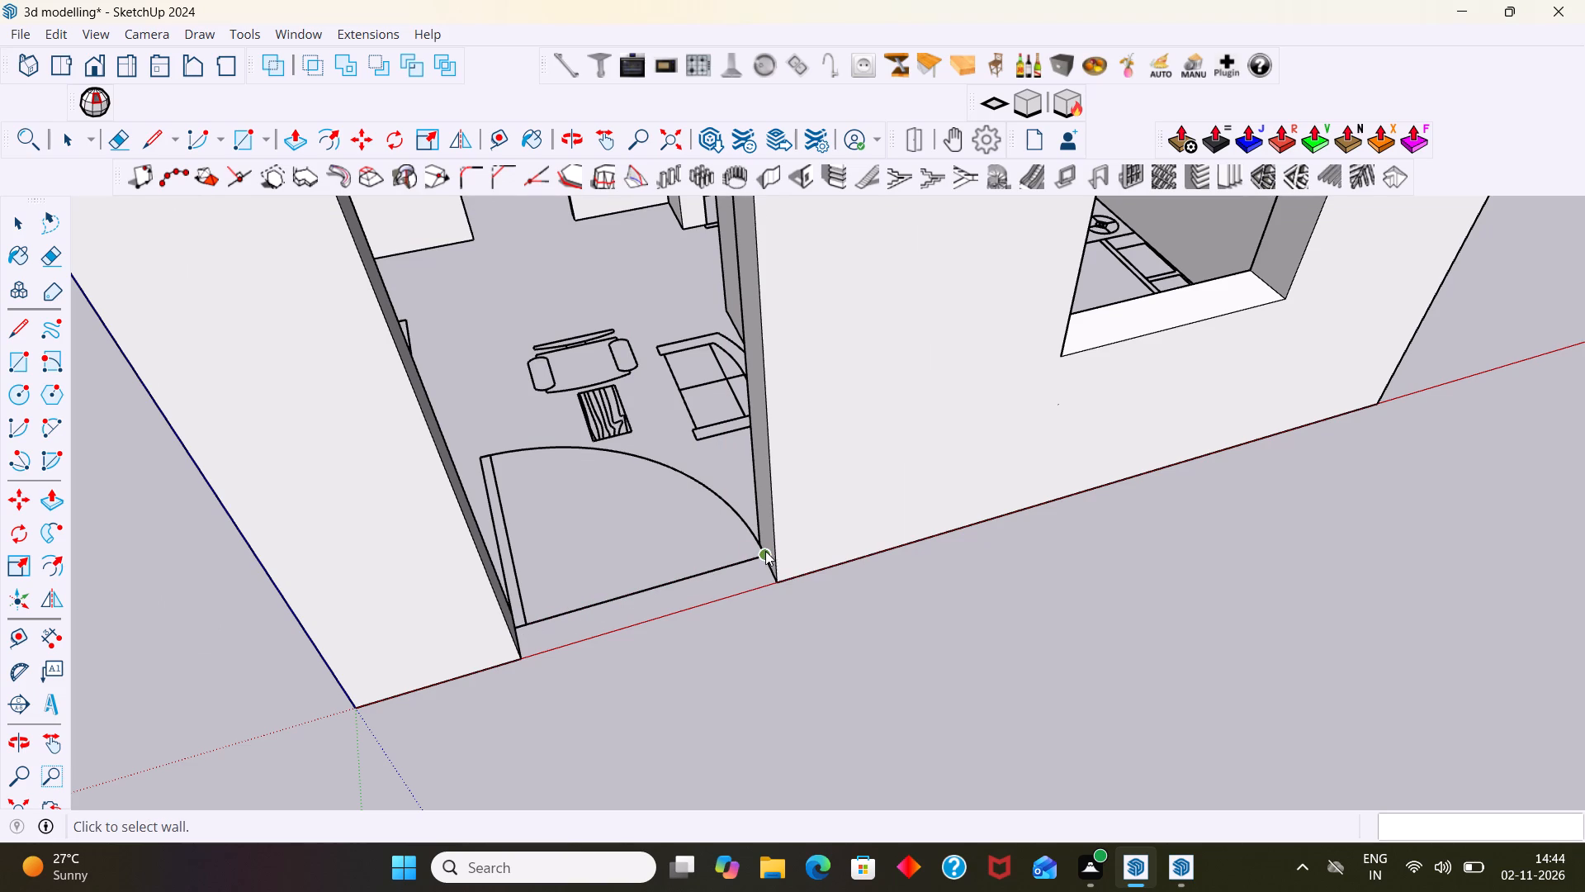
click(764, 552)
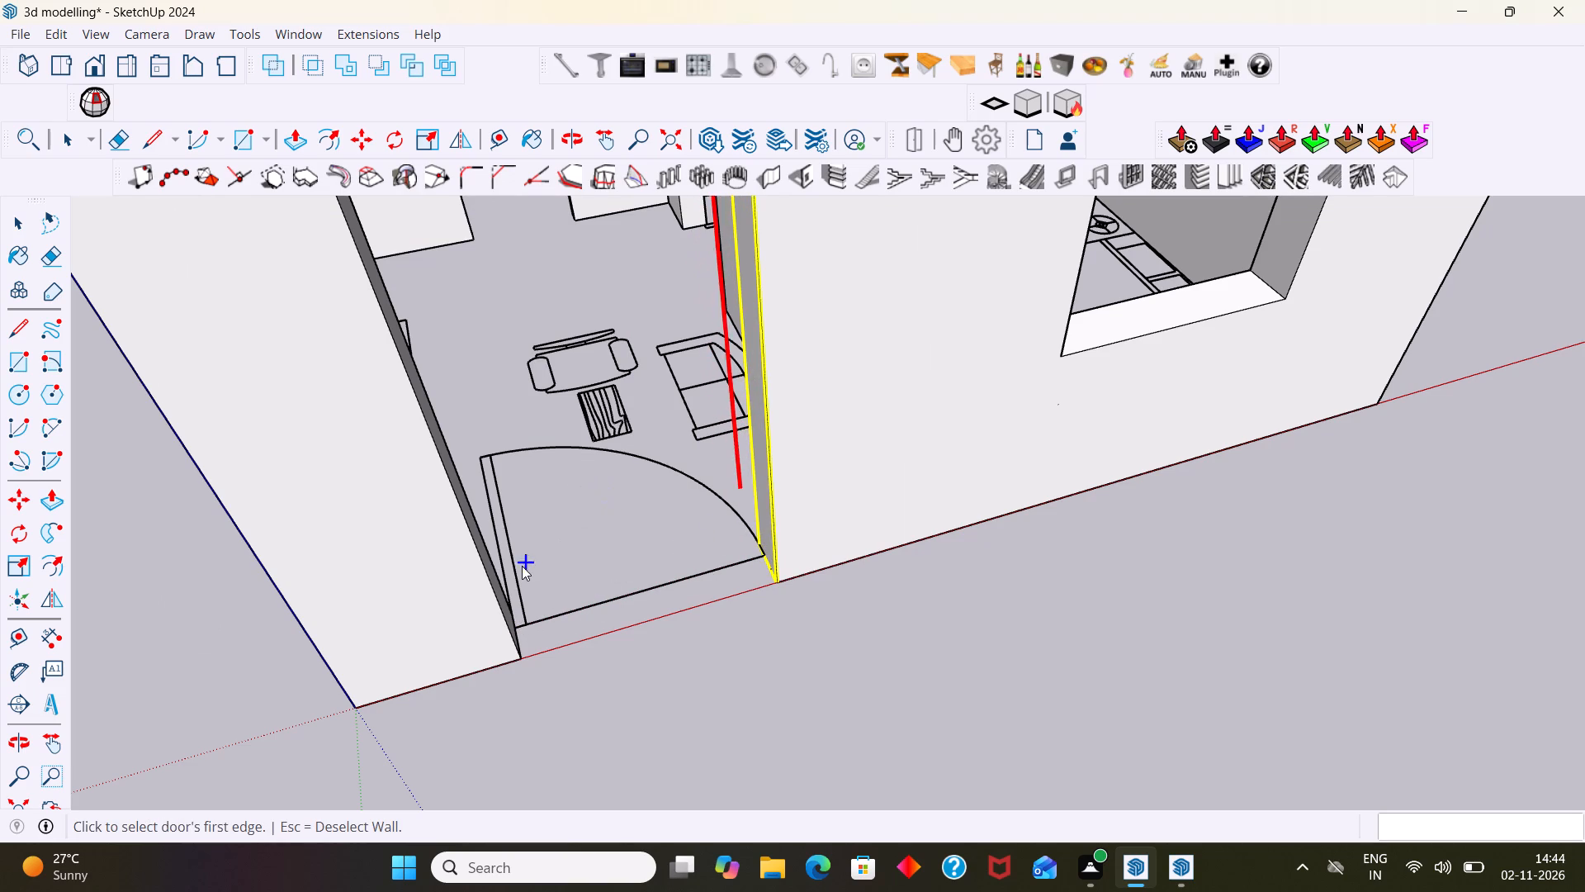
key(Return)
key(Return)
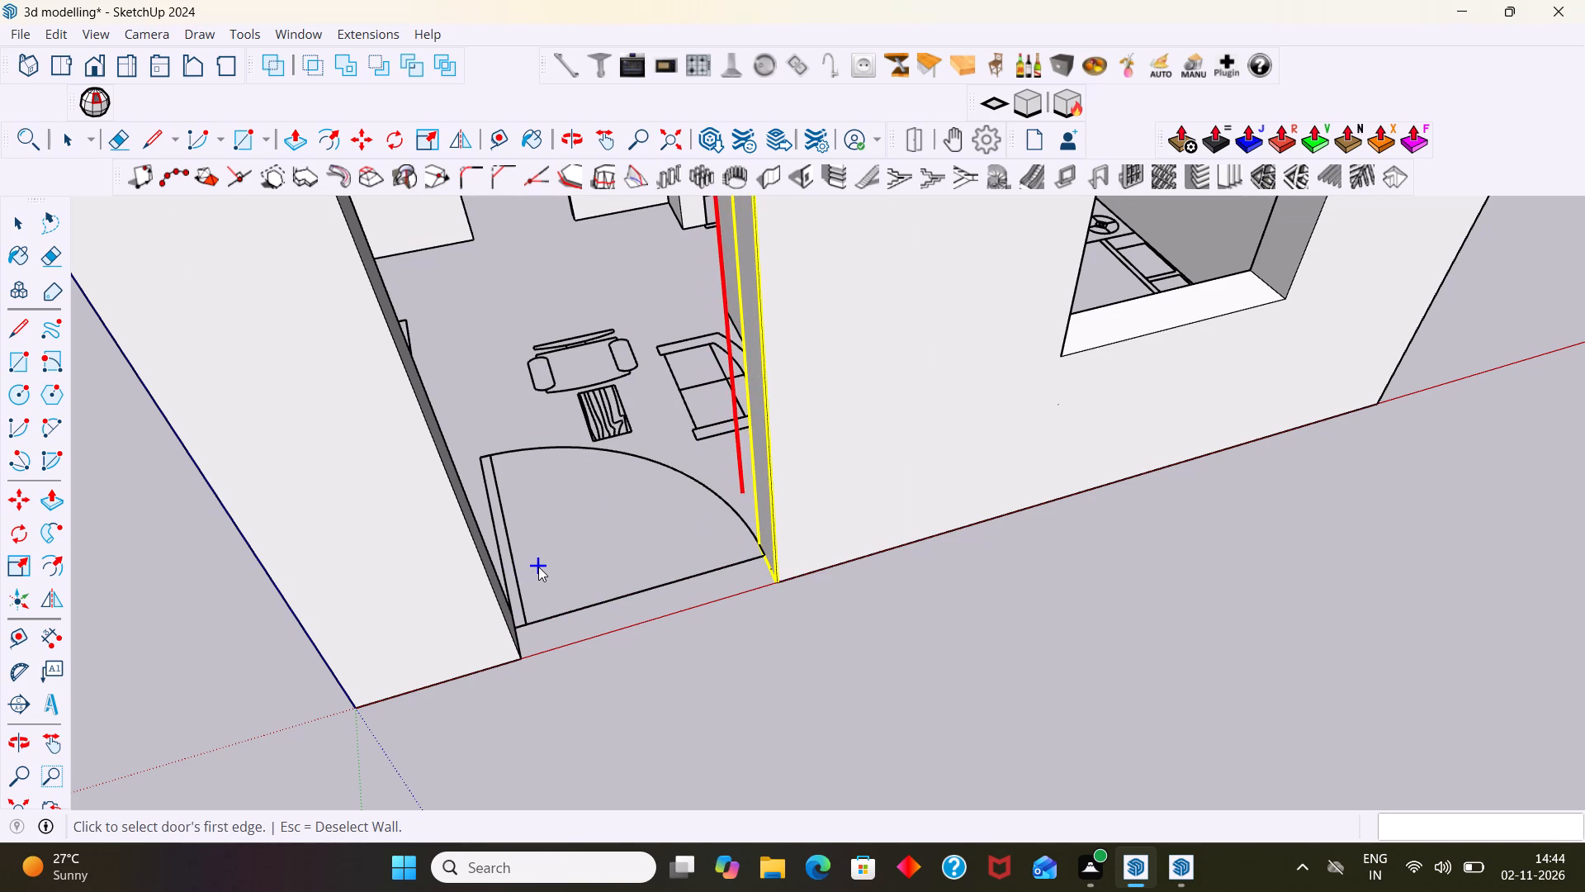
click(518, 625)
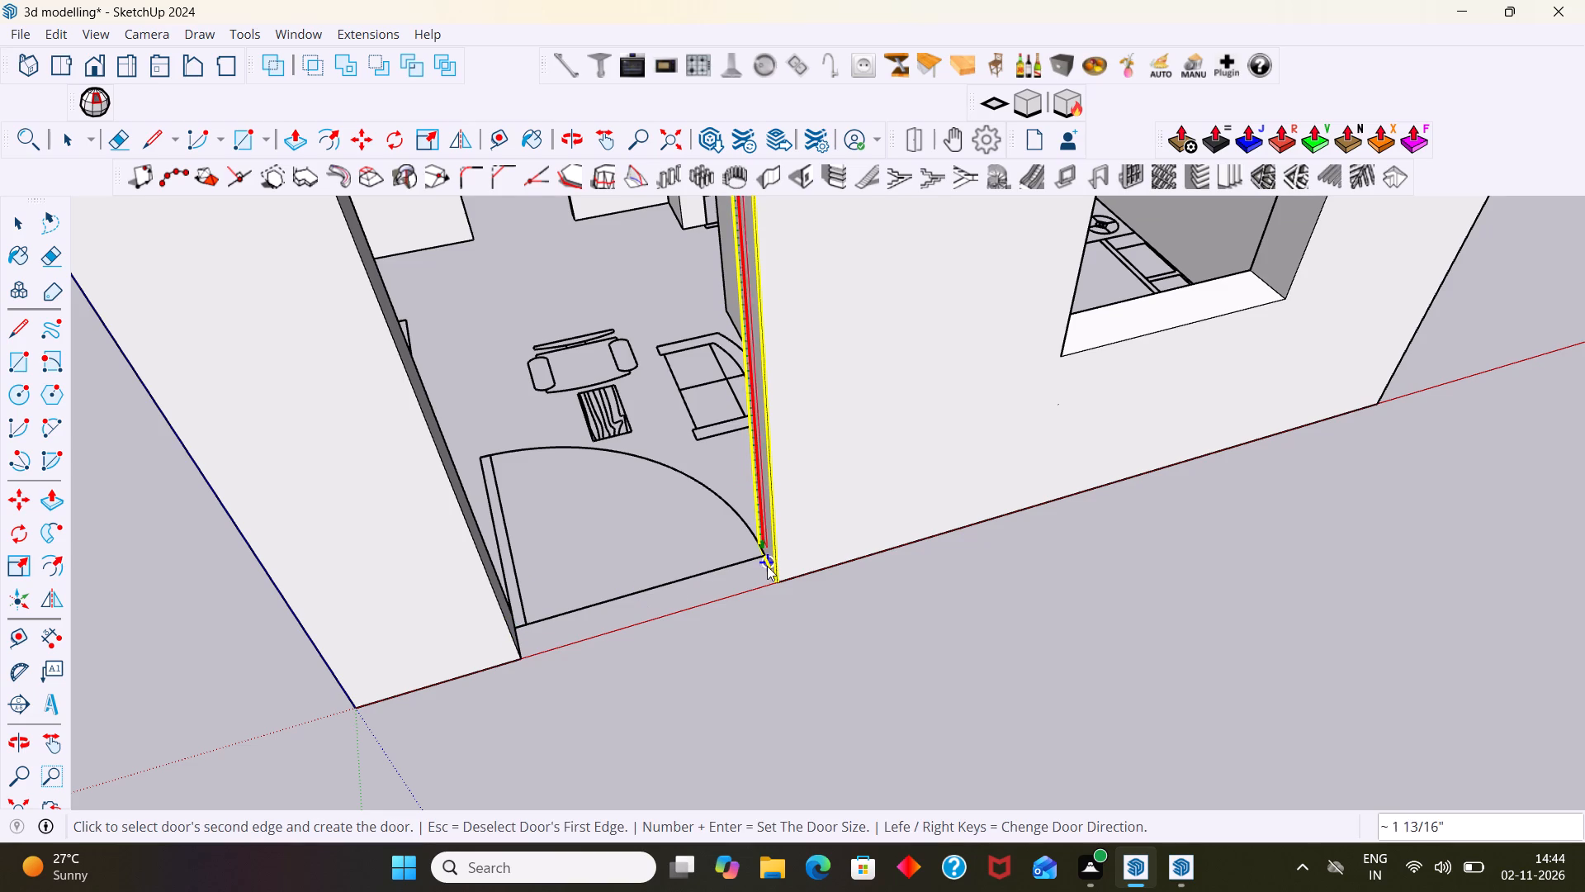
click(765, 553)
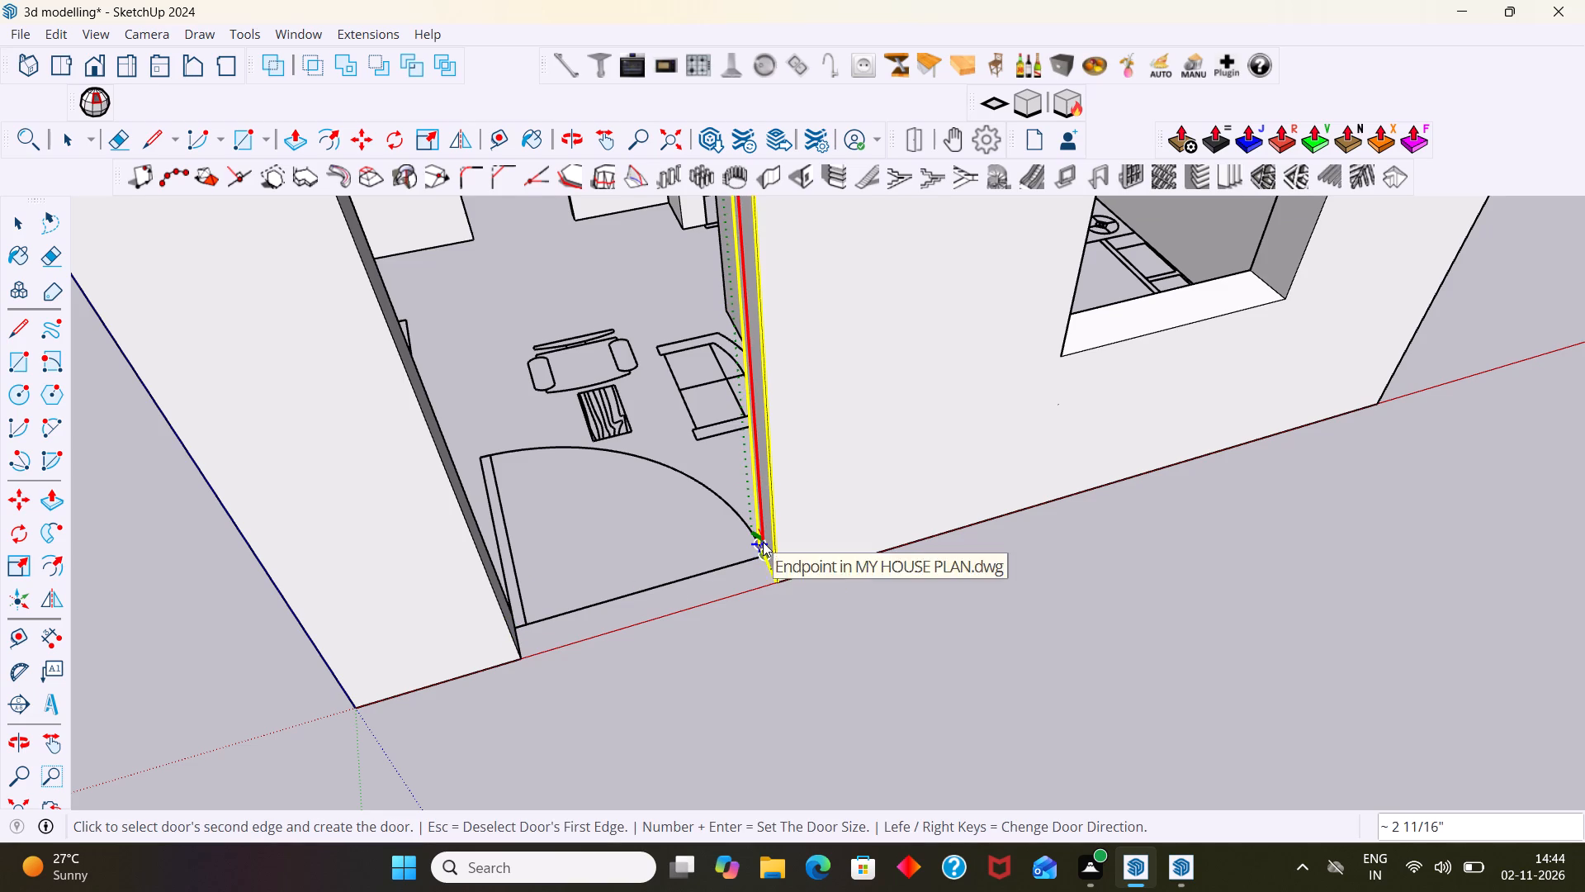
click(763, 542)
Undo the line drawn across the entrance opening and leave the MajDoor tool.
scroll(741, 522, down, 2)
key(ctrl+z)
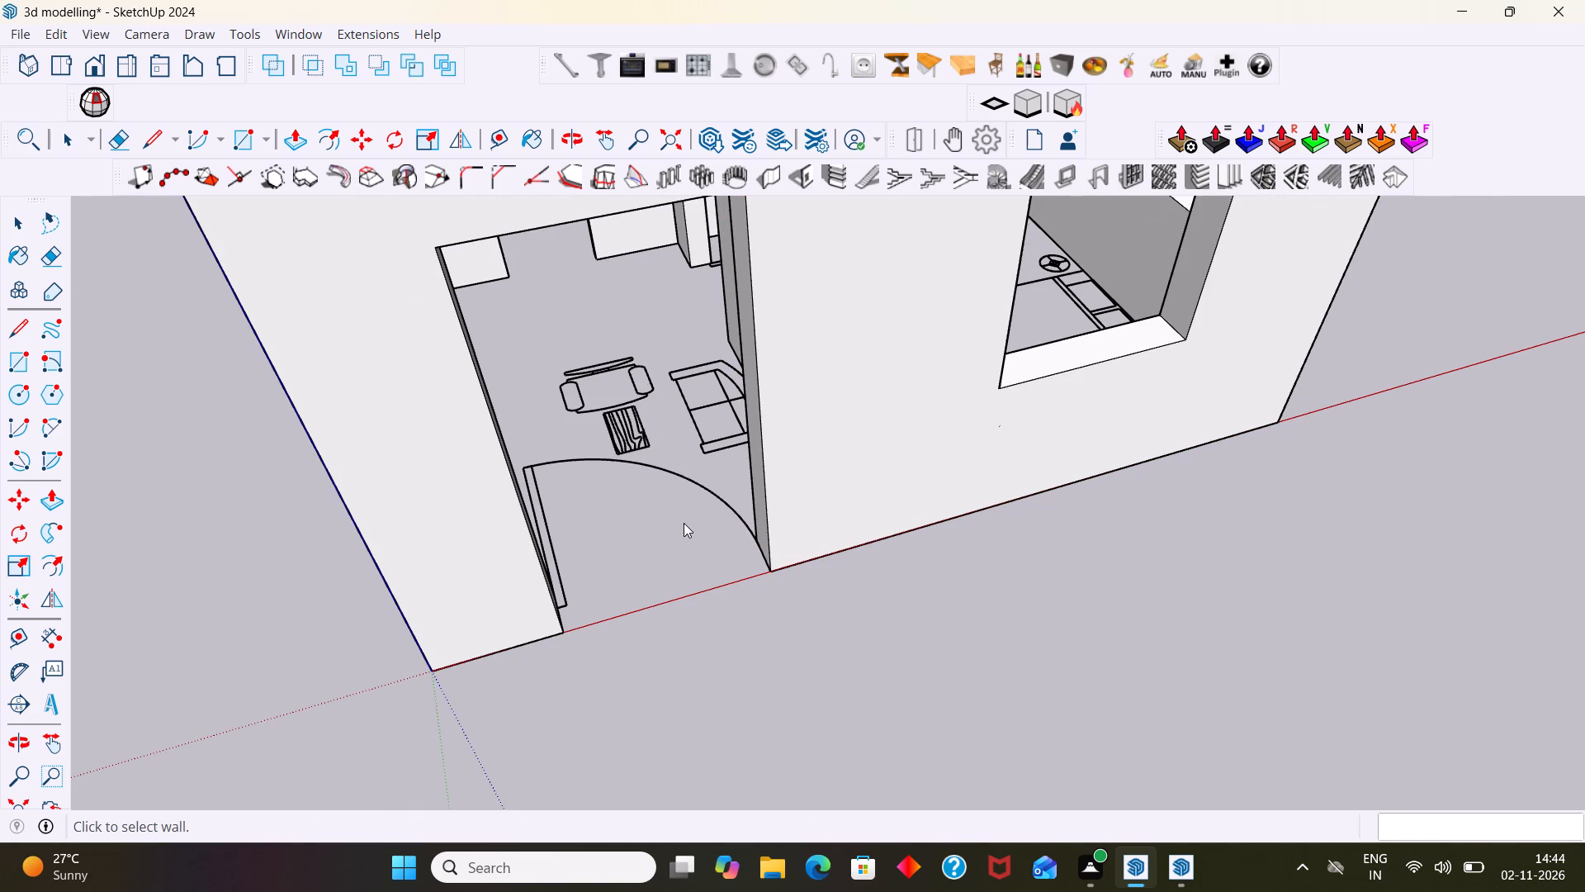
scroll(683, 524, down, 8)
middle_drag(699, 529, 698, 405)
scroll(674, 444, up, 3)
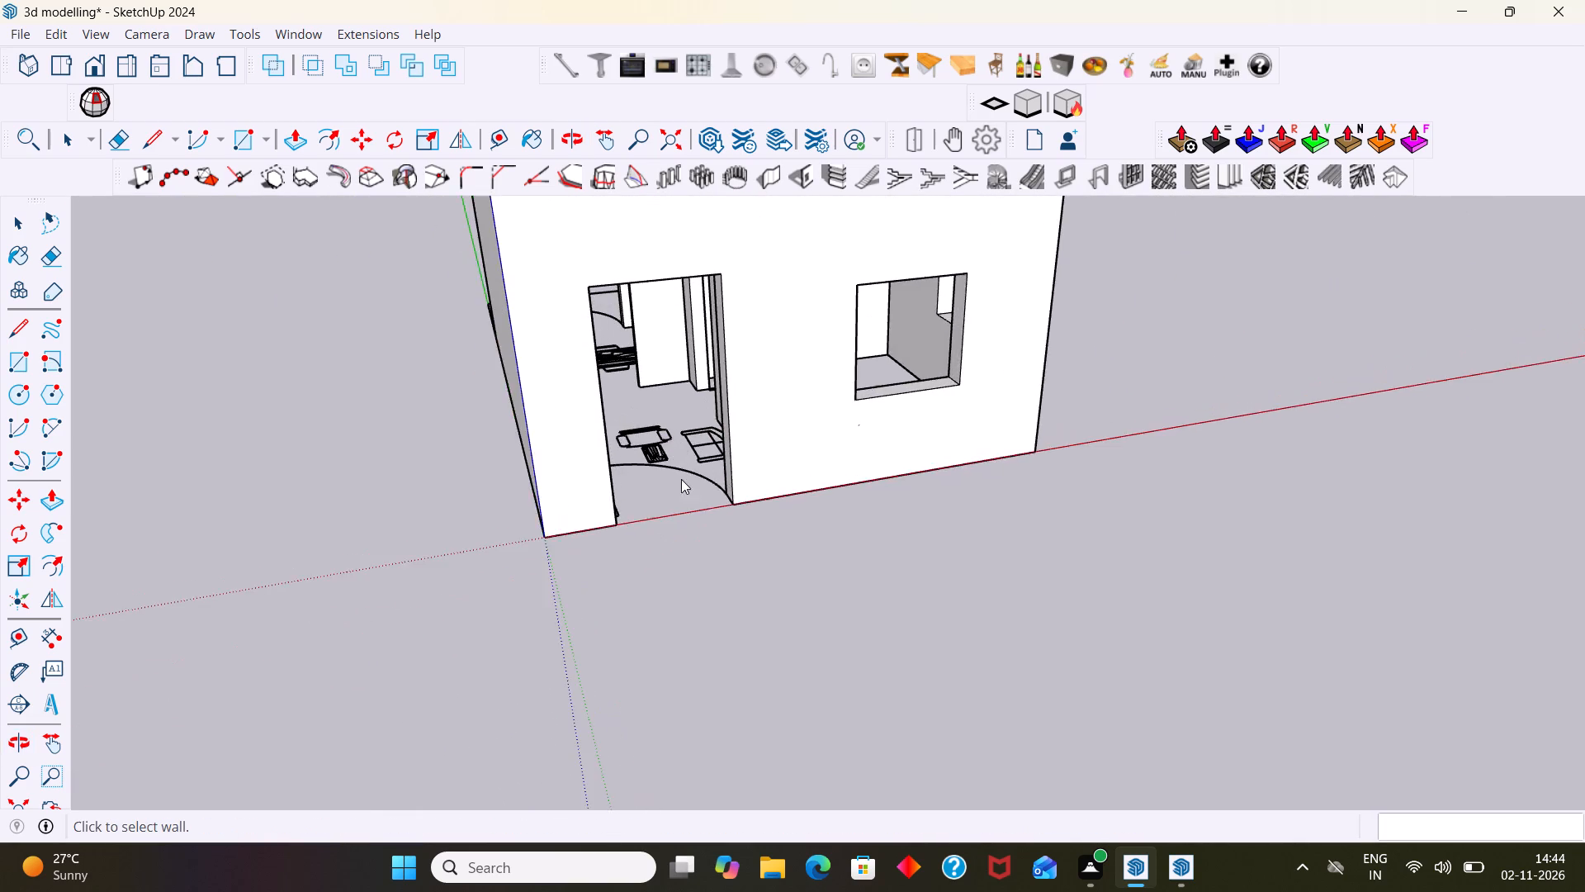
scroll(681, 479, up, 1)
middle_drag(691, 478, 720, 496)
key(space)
Examine the house from the front and side, including the entrance opening, the window opening and the roof slab.
scroll(743, 538, down, 4)
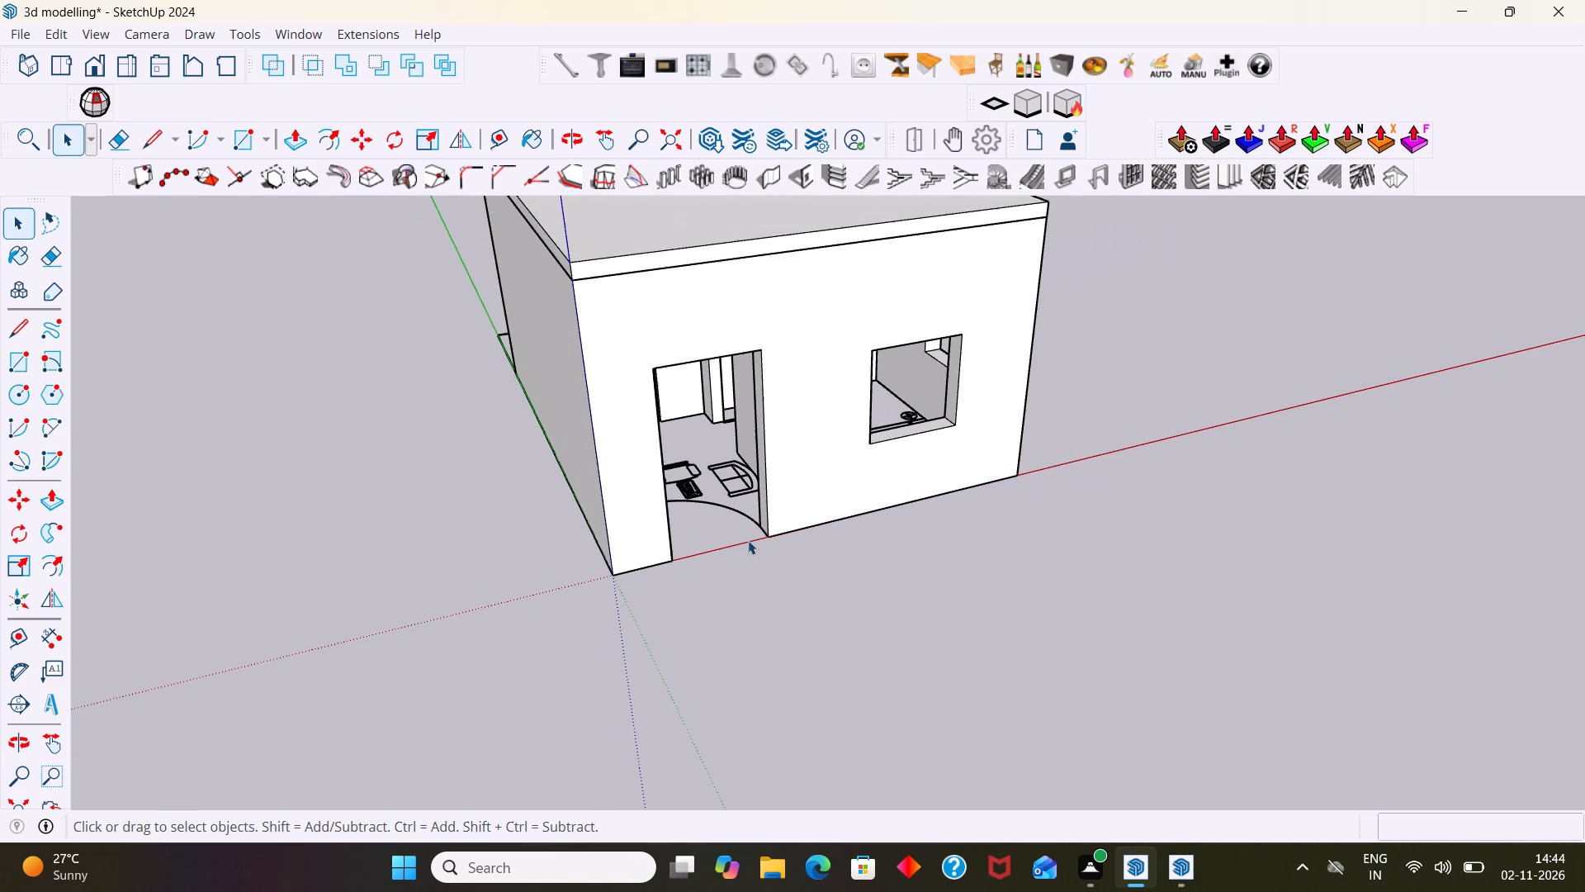
middle_drag(733, 525, 662, 473)
scroll(661, 473, down, 6)
middle_drag(667, 492, 626, 543)
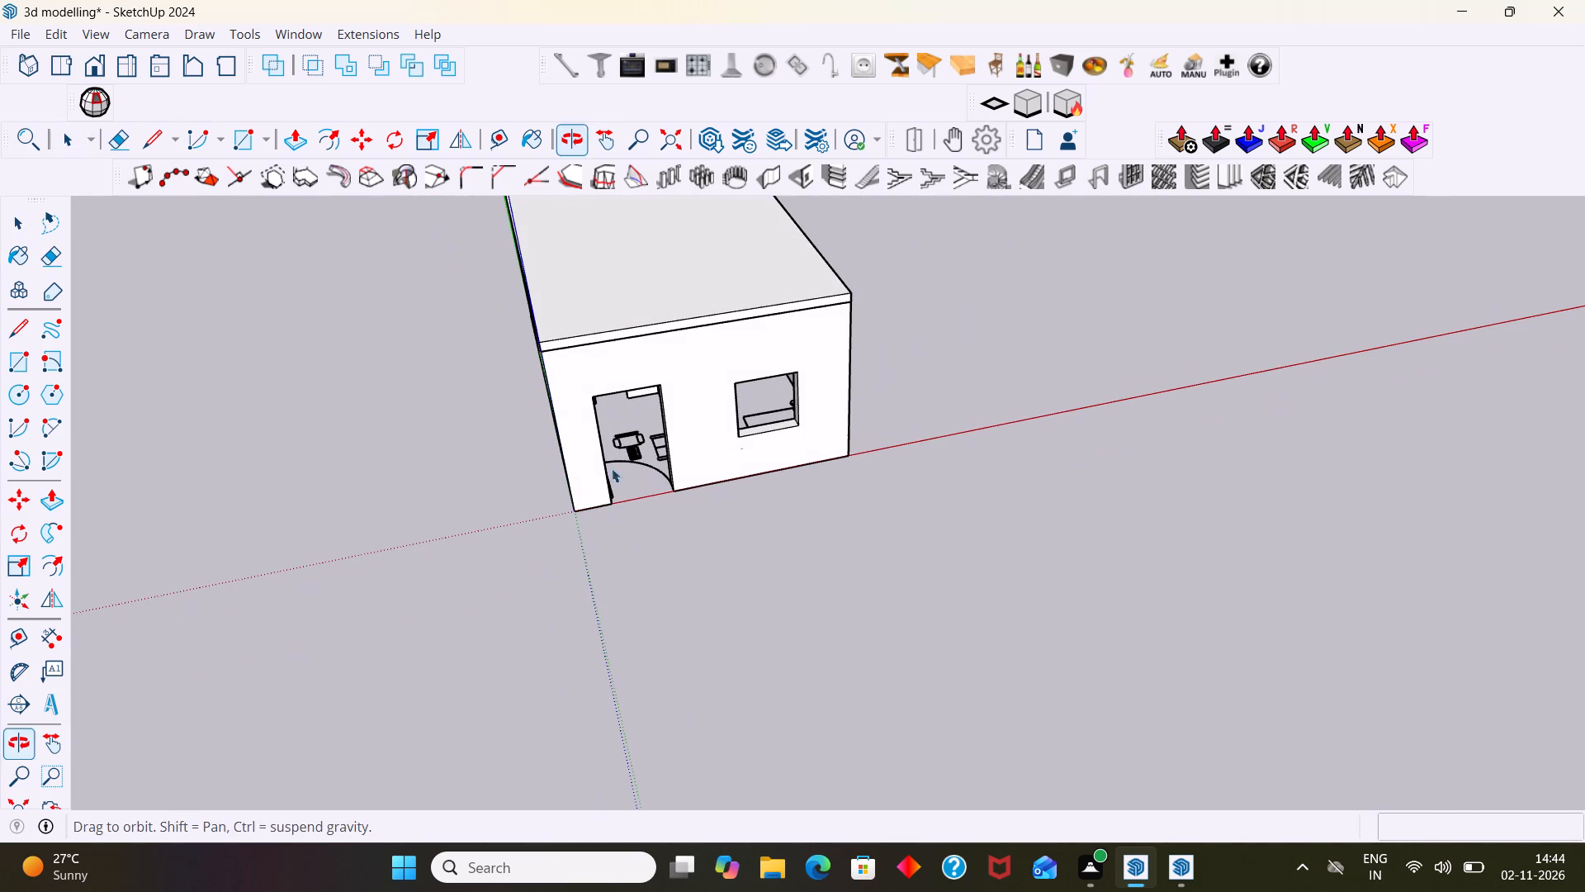
click(373, 34)
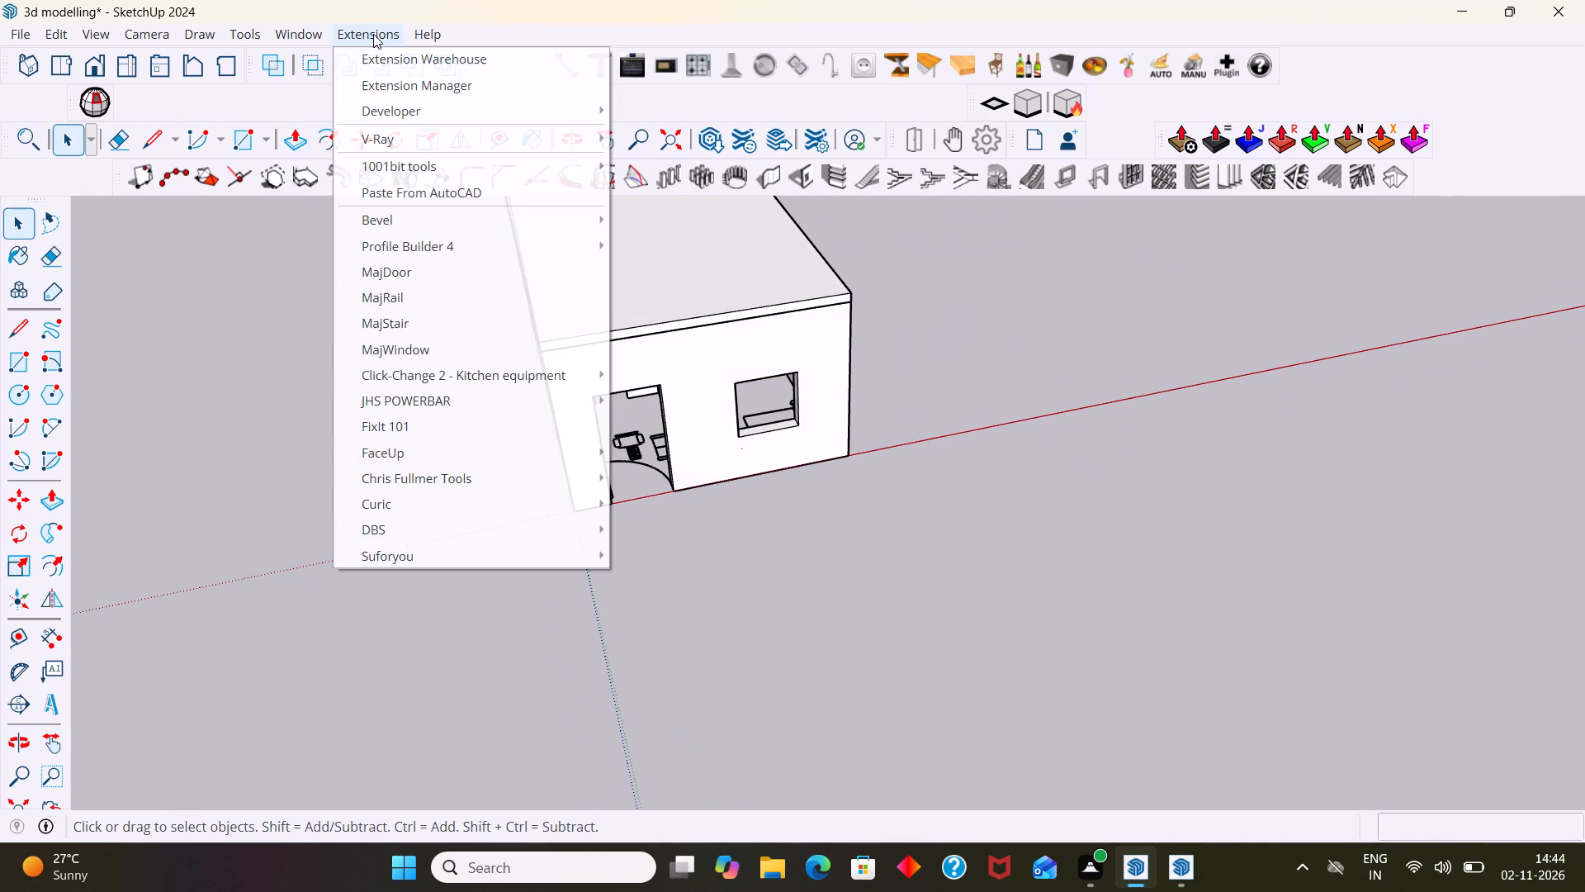
click(783, 547)
middle_drag(679, 454, 564, 388)
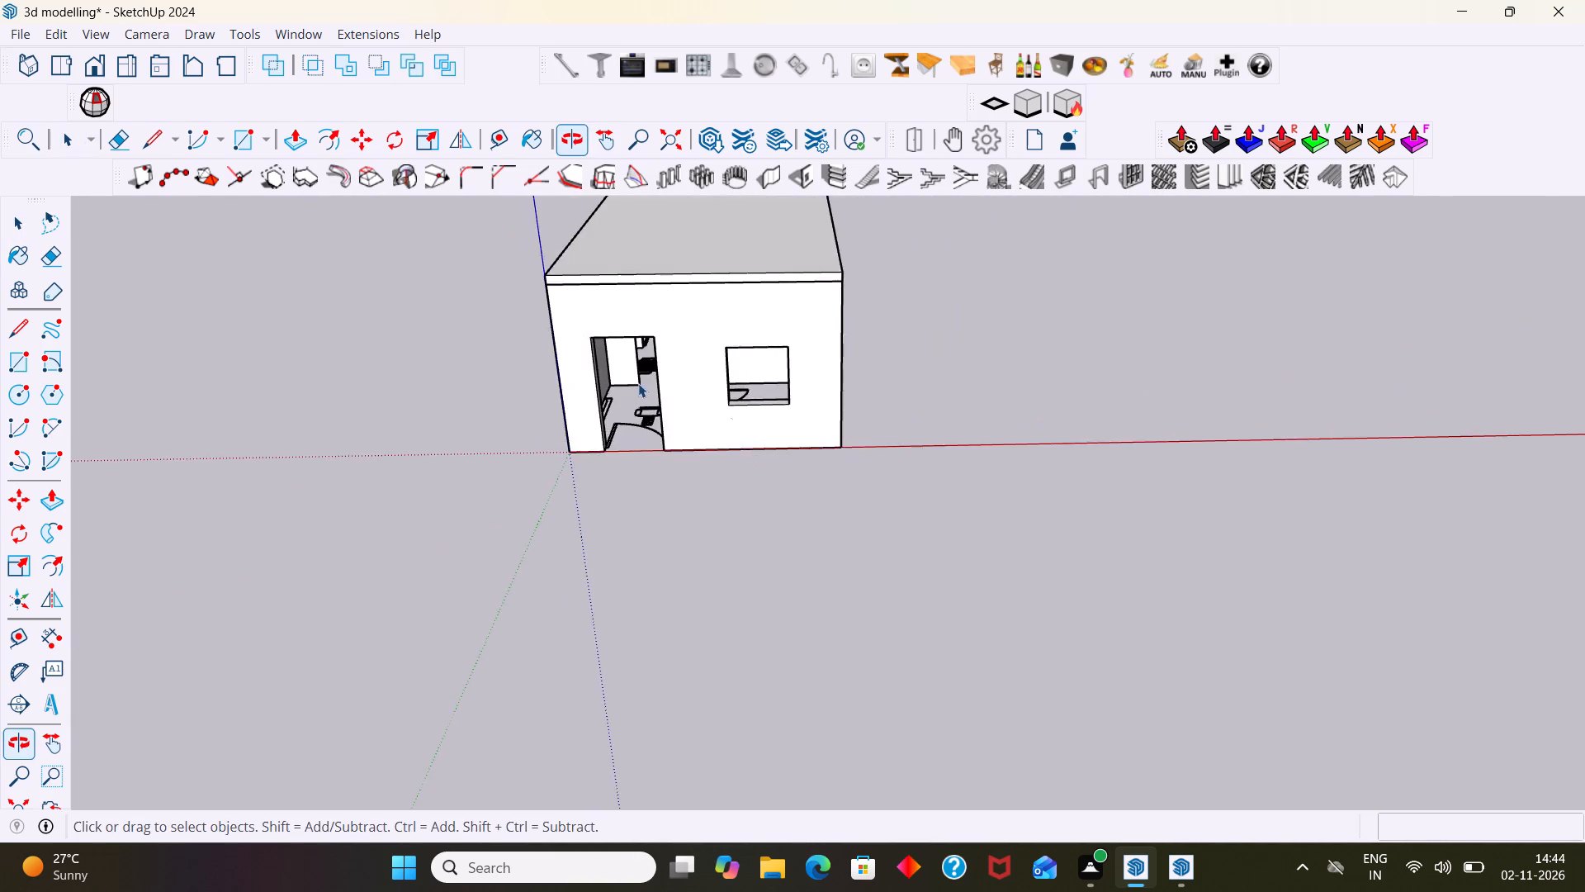
scroll(638, 383, up, 5)
middle_drag(714, 396, 745, 408)
scroll(753, 416, down, 7)
middle_drag(772, 440, 986, 441)
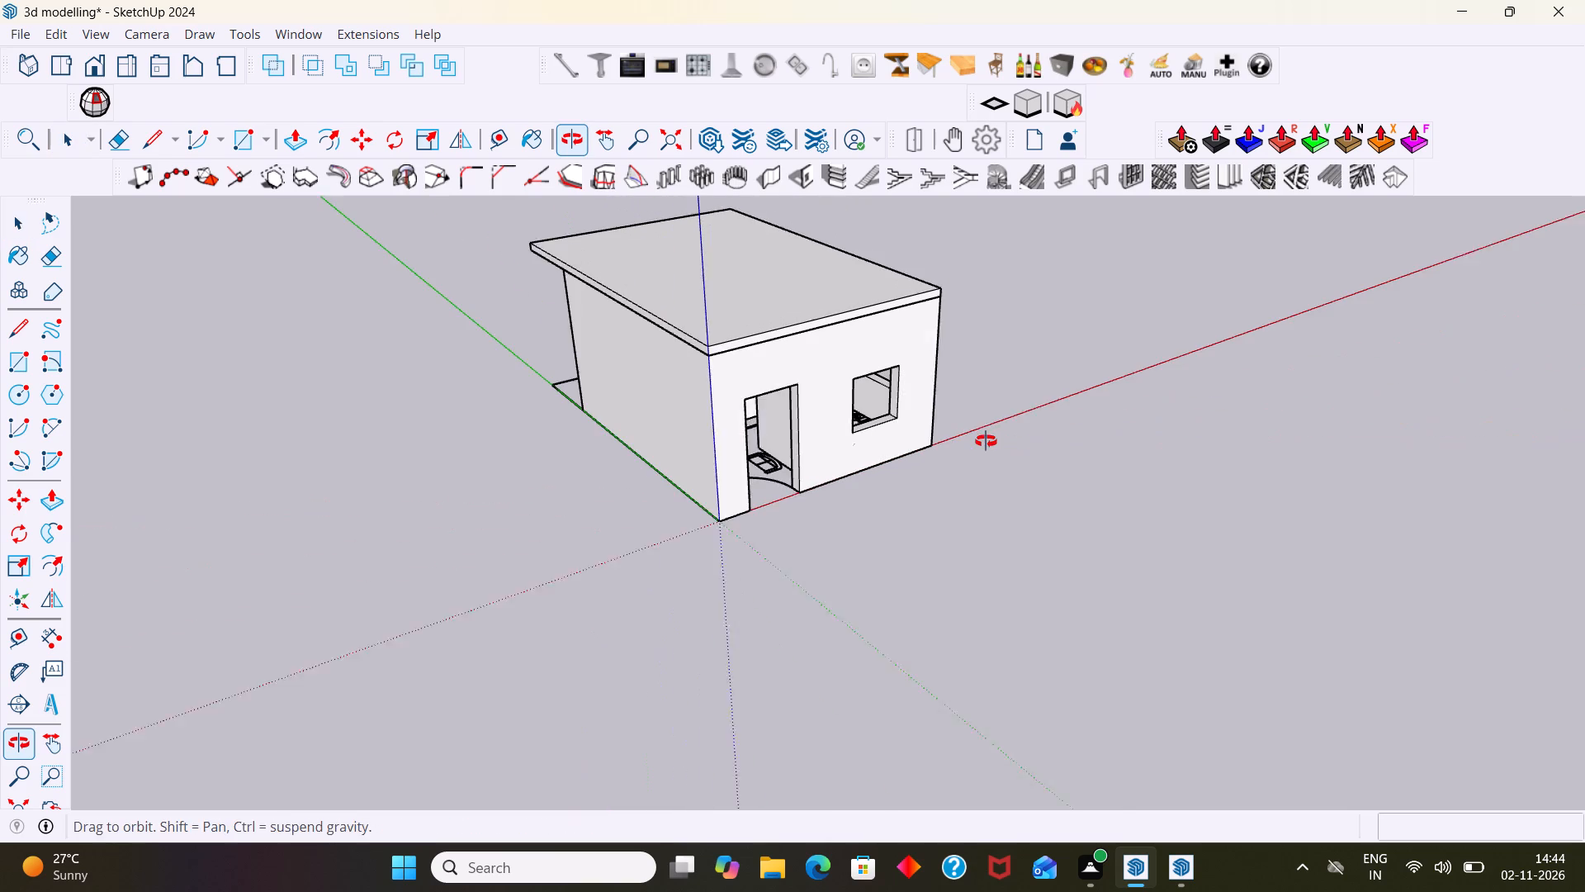
Examine the front of the house, including the entrance opening and its jambs, the window opening and the roof slab.
middle_drag(986, 441, 990, 441)
middle_drag(914, 470, 836, 363)
scroll(825, 368, up, 2)
middle_drag(825, 370, 831, 433)
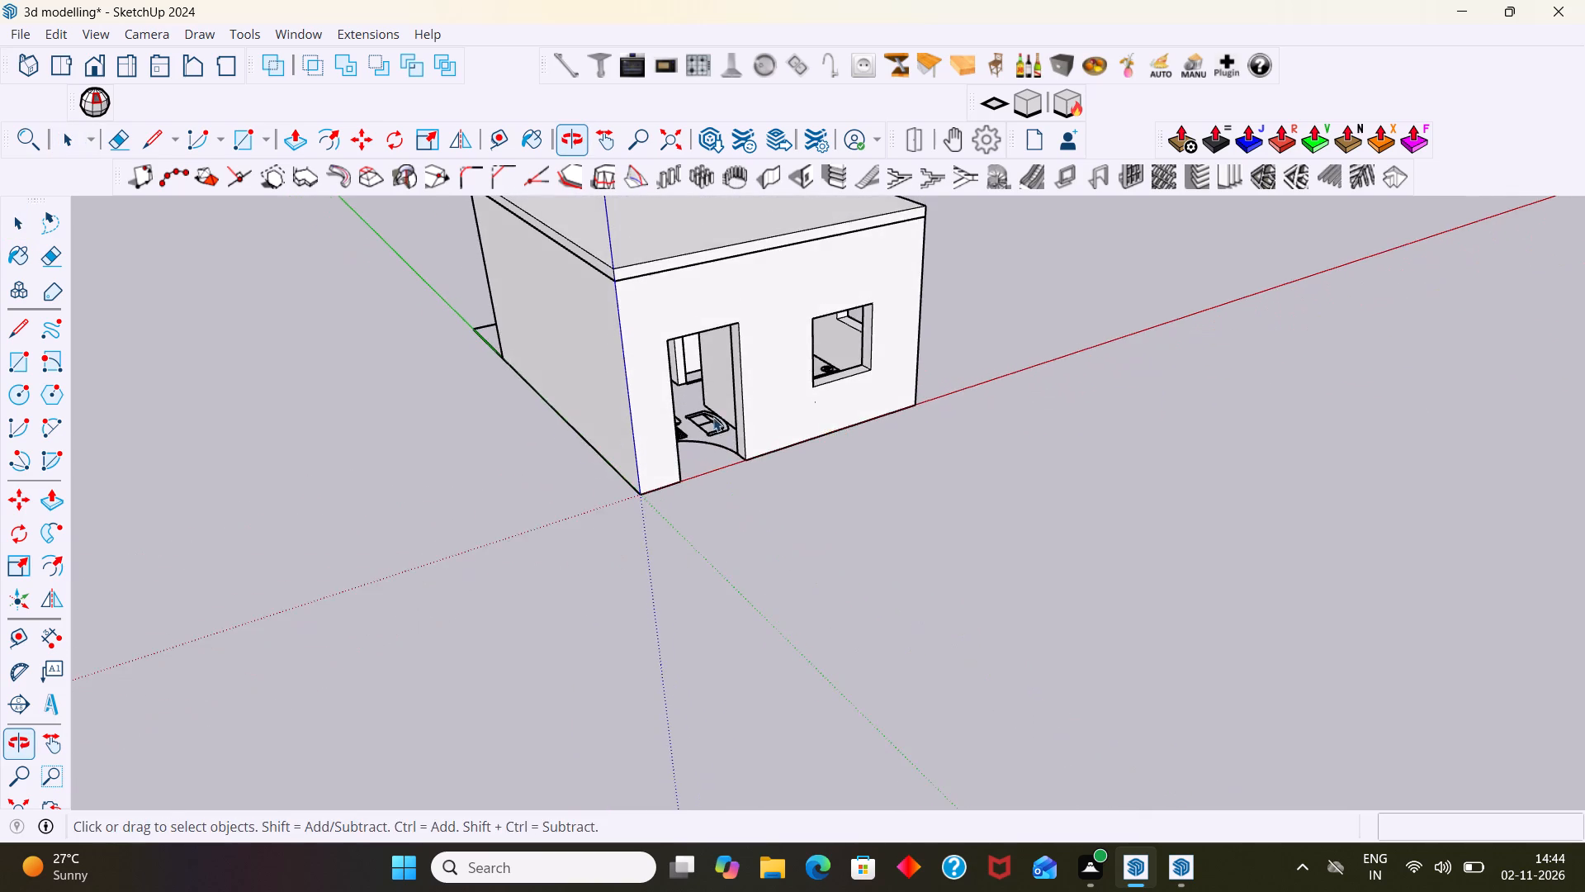
scroll(711, 417, up, 1)
middle_drag(699, 429, 601, 462)
scroll(623, 439, up, 3)
middle_drag(652, 410, 463, 410)
scroll(575, 387, up, 1)
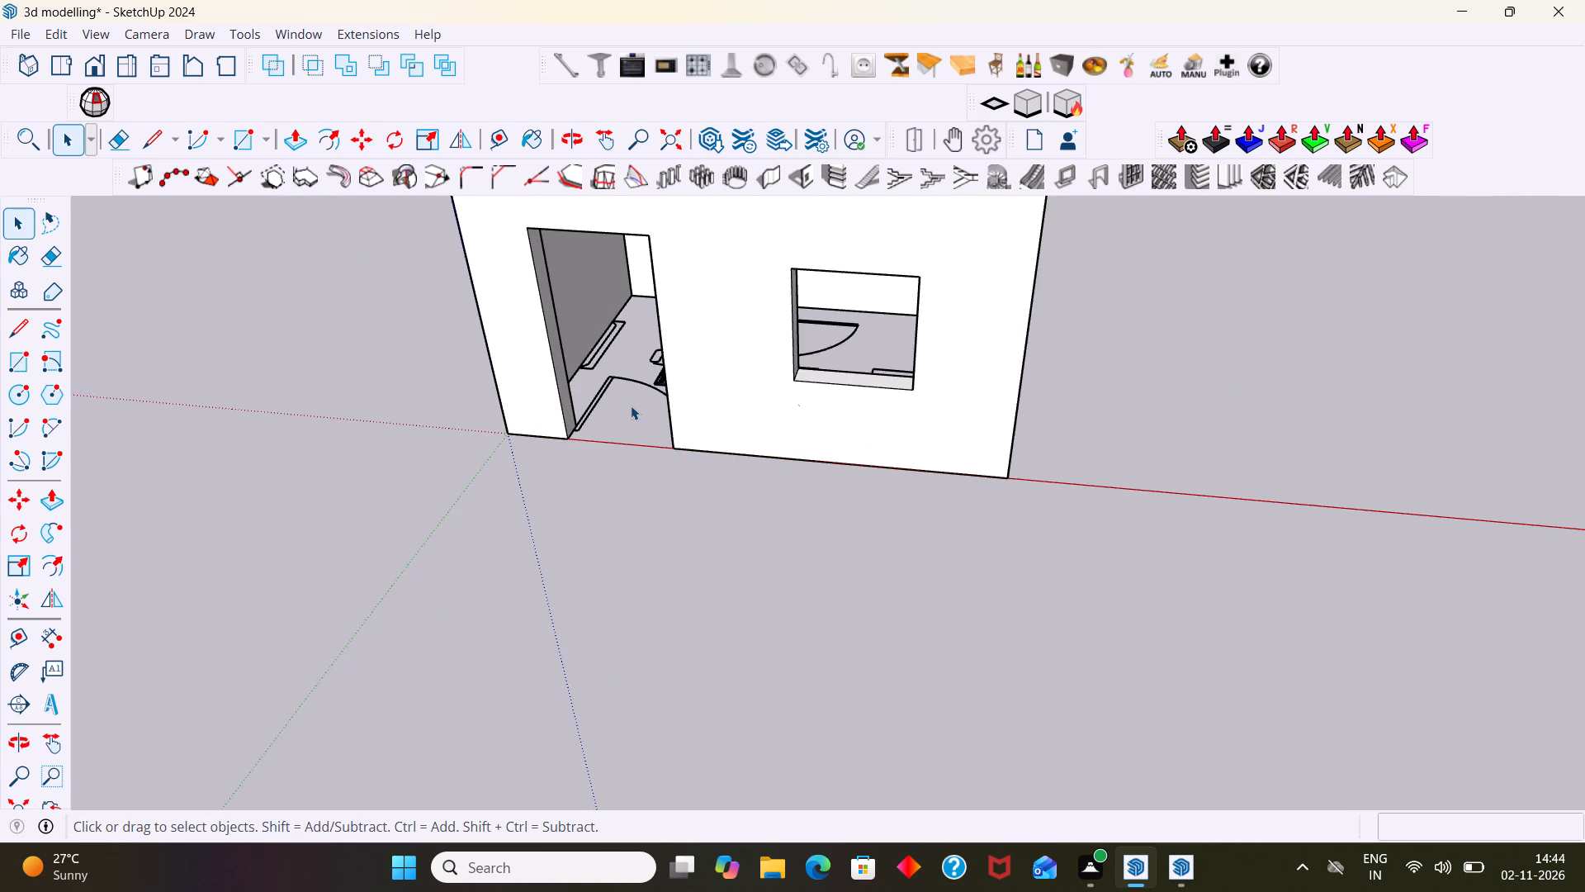
middle_drag(621, 394, 614, 536)
middle_drag(607, 529, 673, 503)
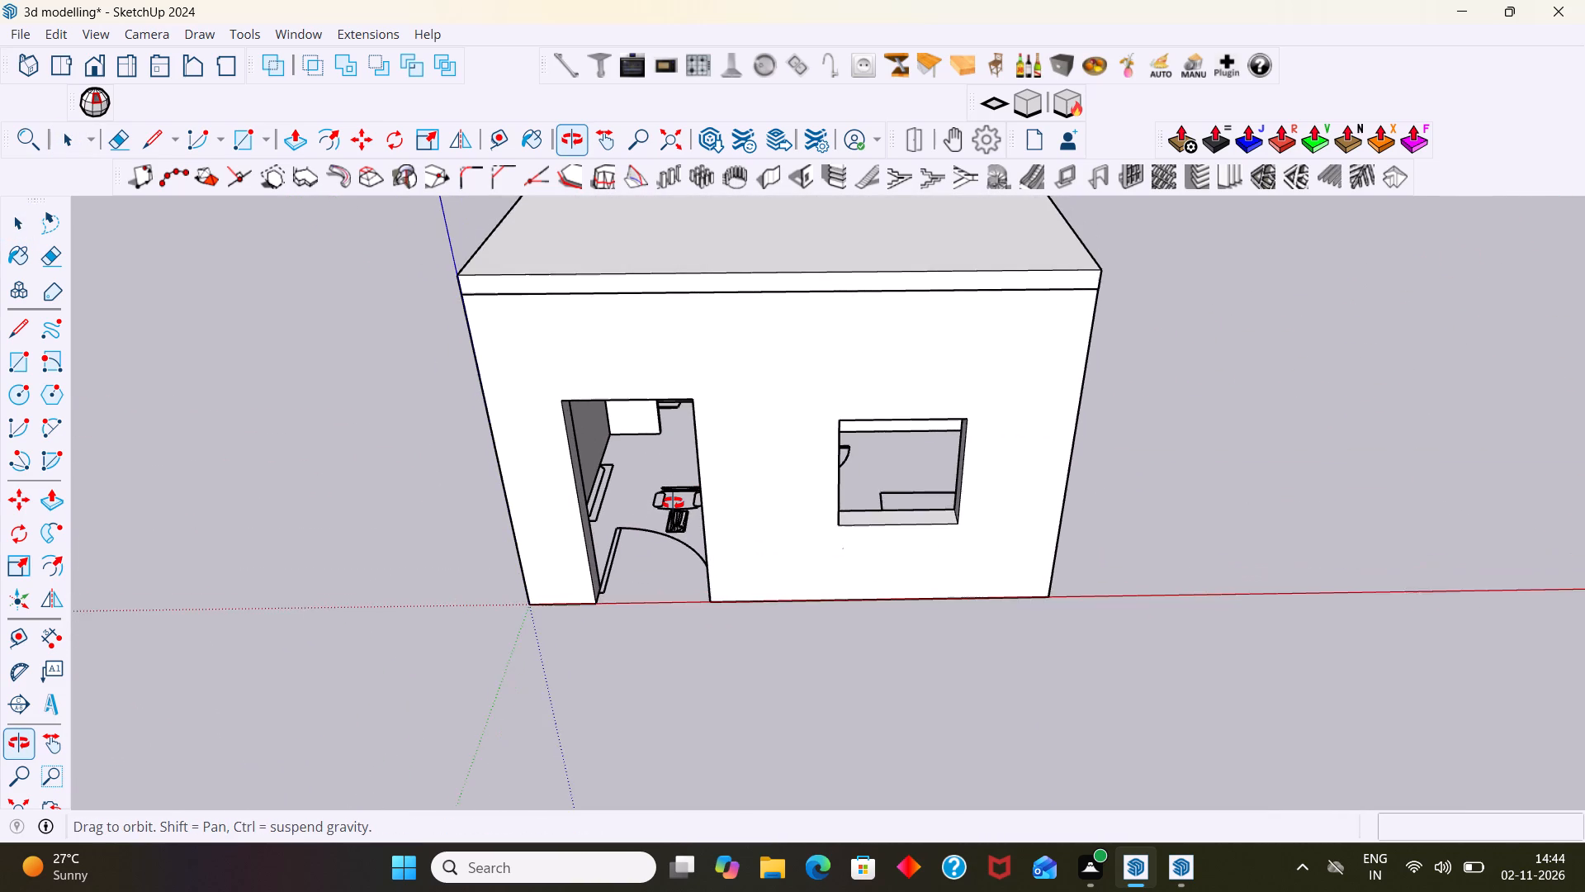
middle_drag(673, 503, 674, 503)
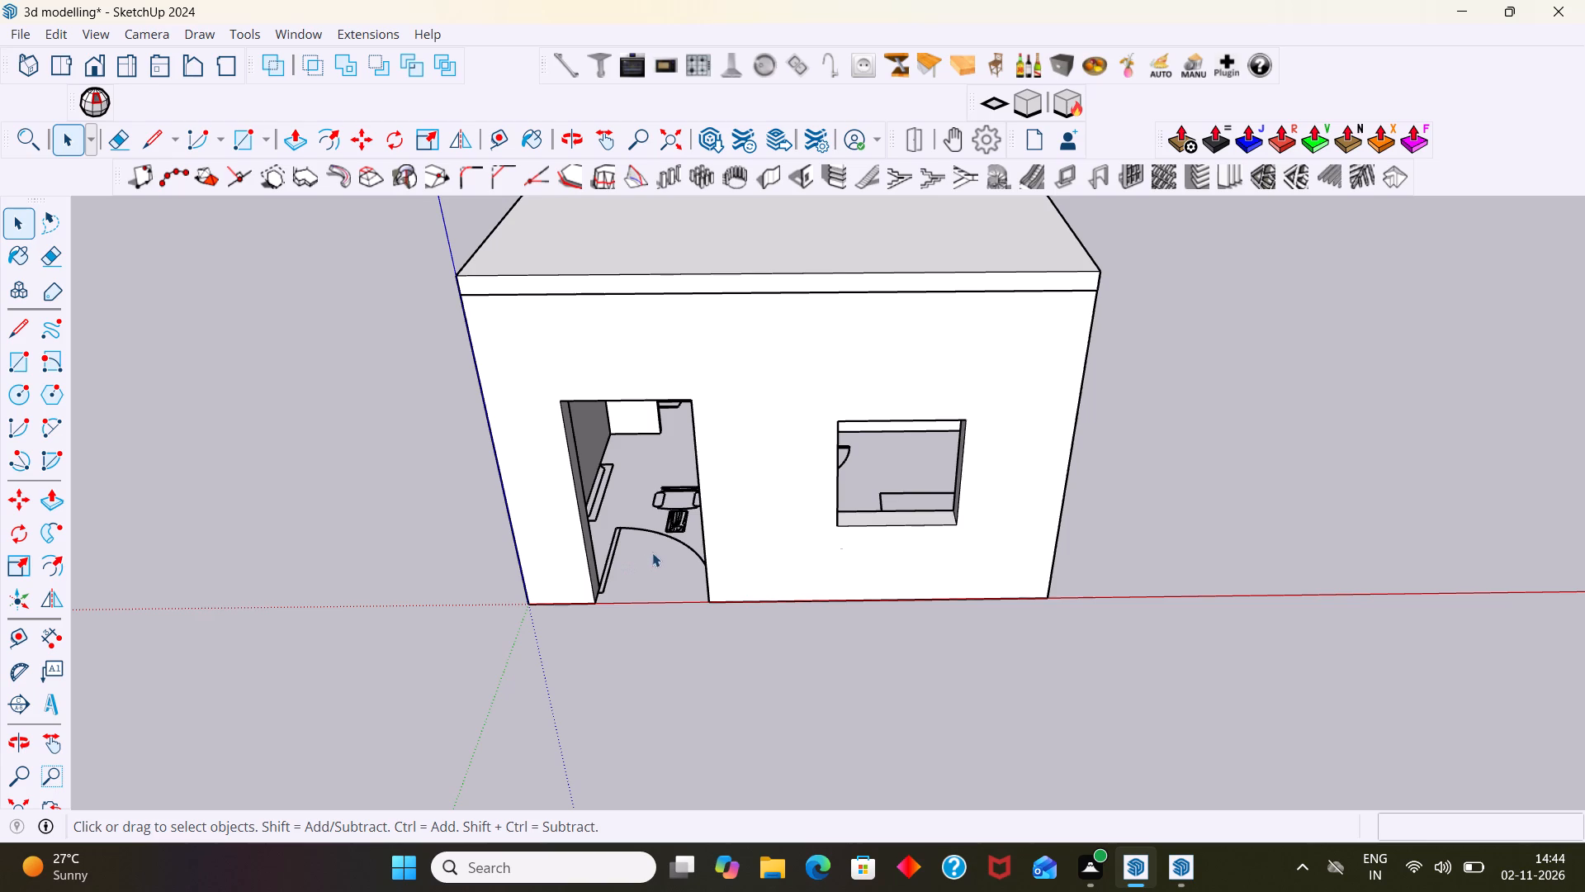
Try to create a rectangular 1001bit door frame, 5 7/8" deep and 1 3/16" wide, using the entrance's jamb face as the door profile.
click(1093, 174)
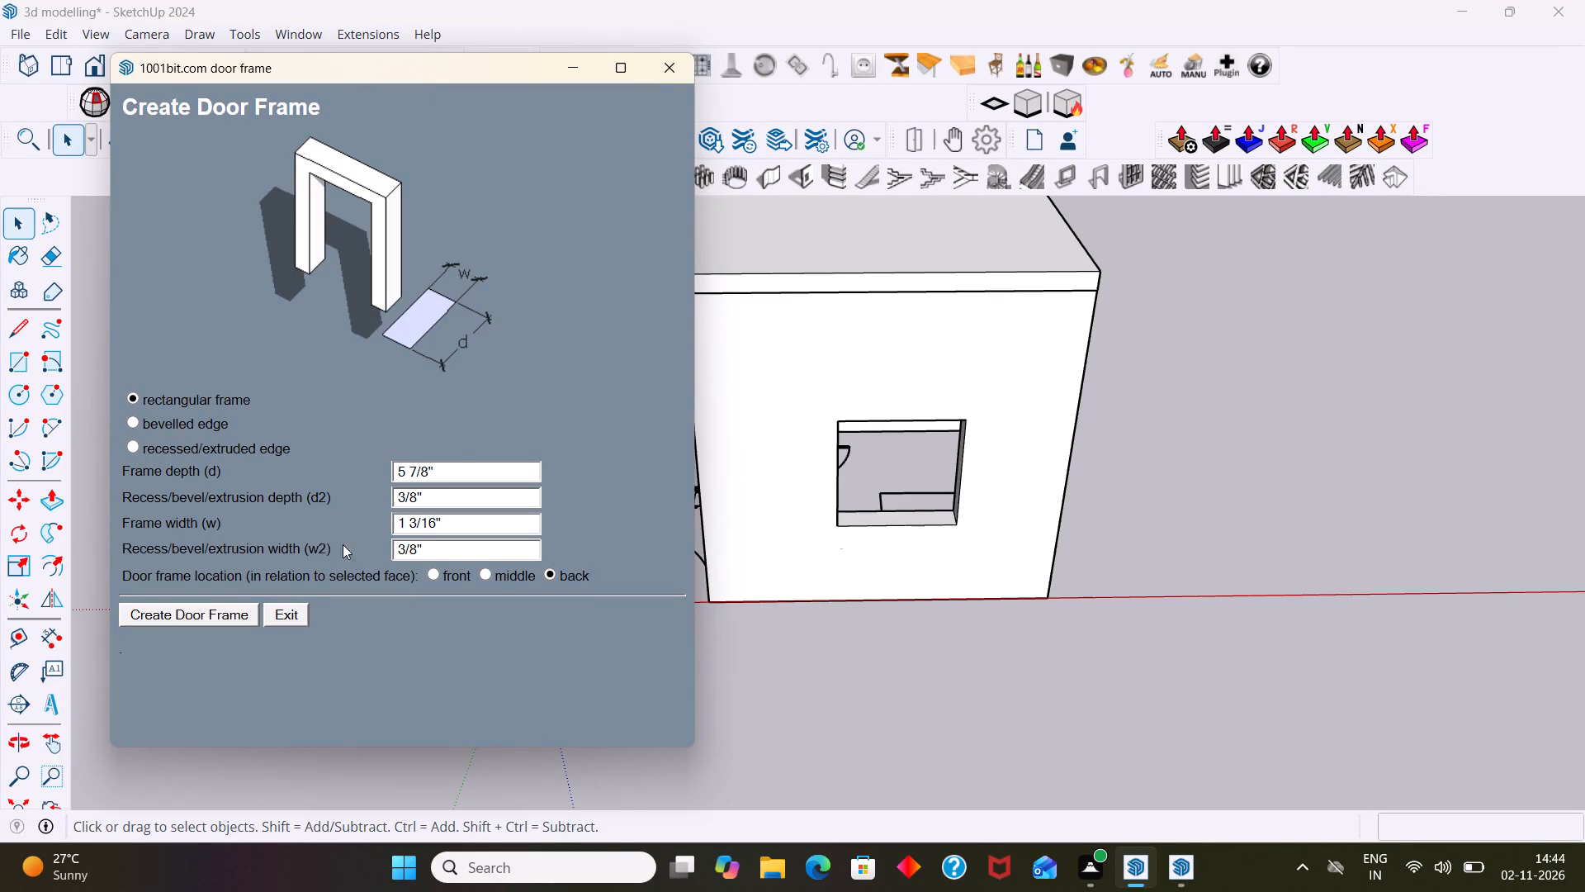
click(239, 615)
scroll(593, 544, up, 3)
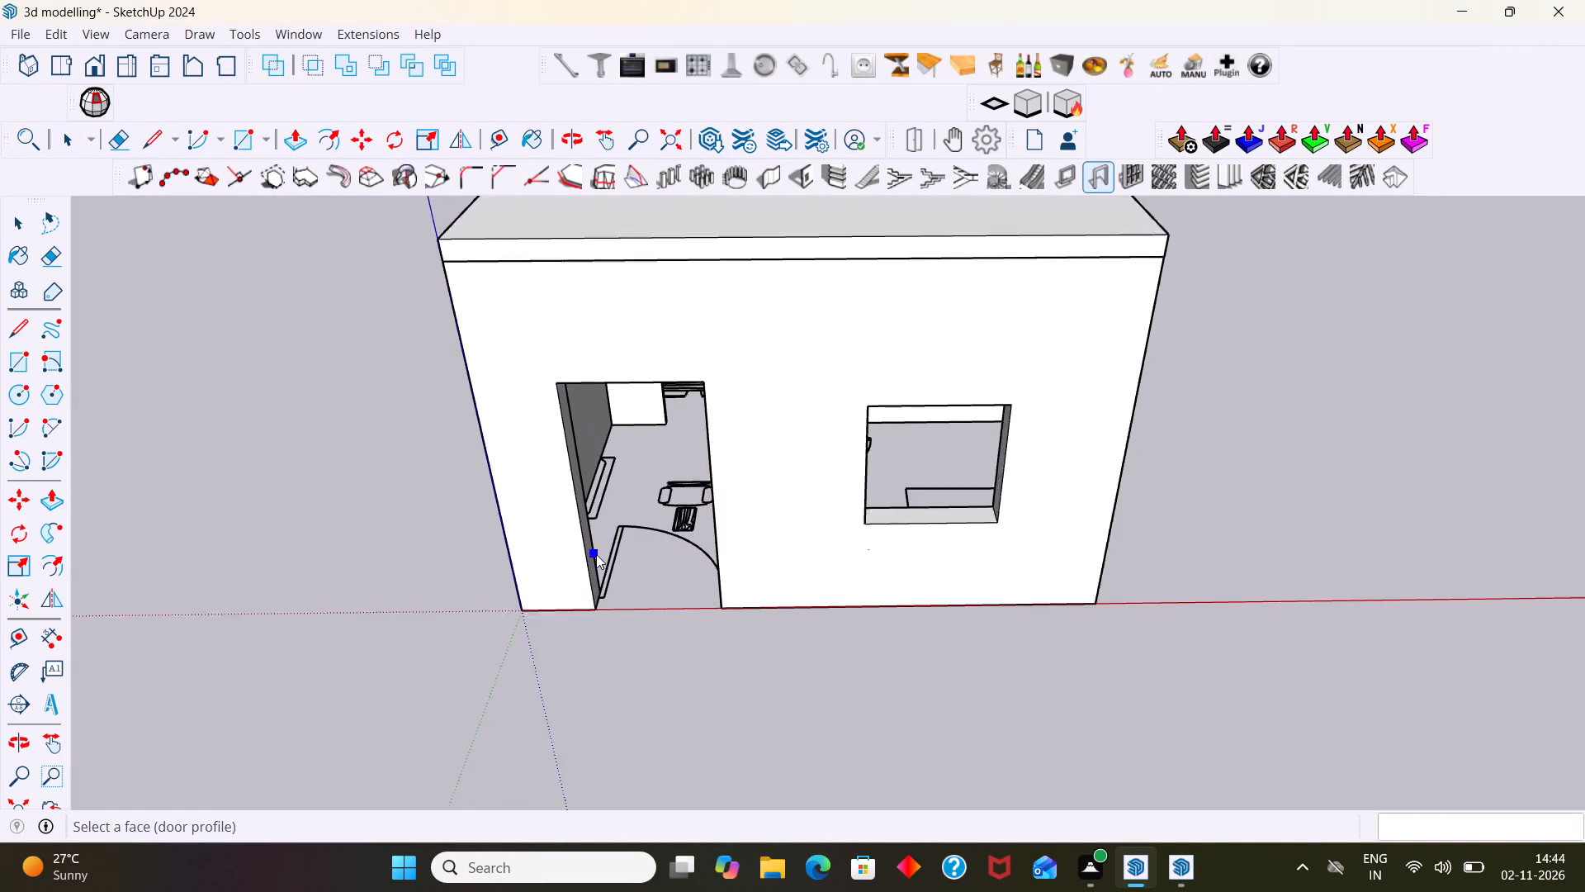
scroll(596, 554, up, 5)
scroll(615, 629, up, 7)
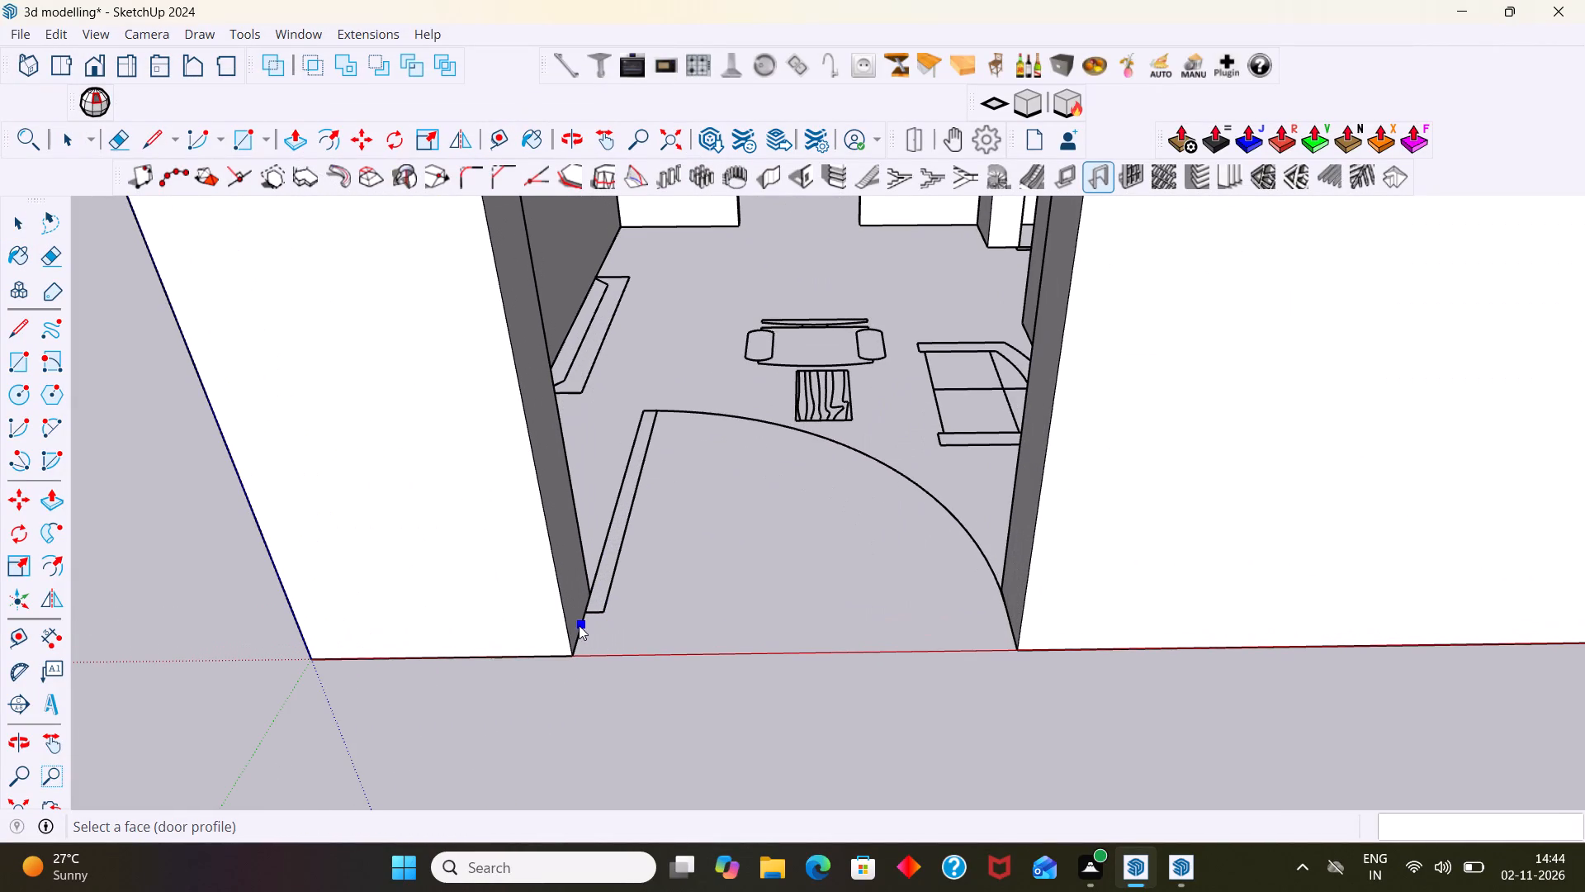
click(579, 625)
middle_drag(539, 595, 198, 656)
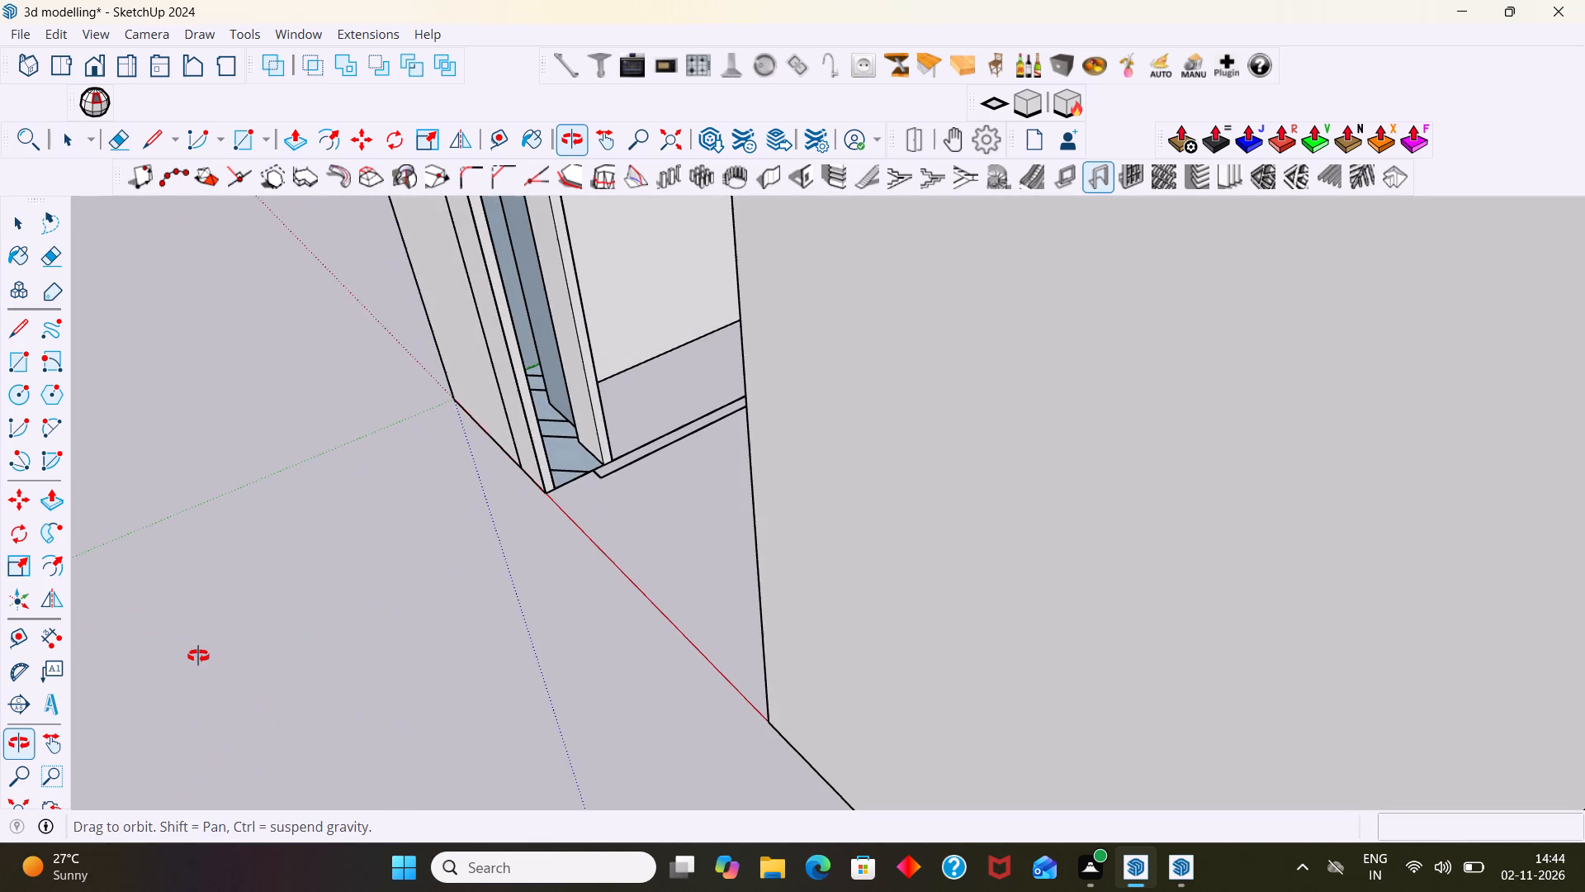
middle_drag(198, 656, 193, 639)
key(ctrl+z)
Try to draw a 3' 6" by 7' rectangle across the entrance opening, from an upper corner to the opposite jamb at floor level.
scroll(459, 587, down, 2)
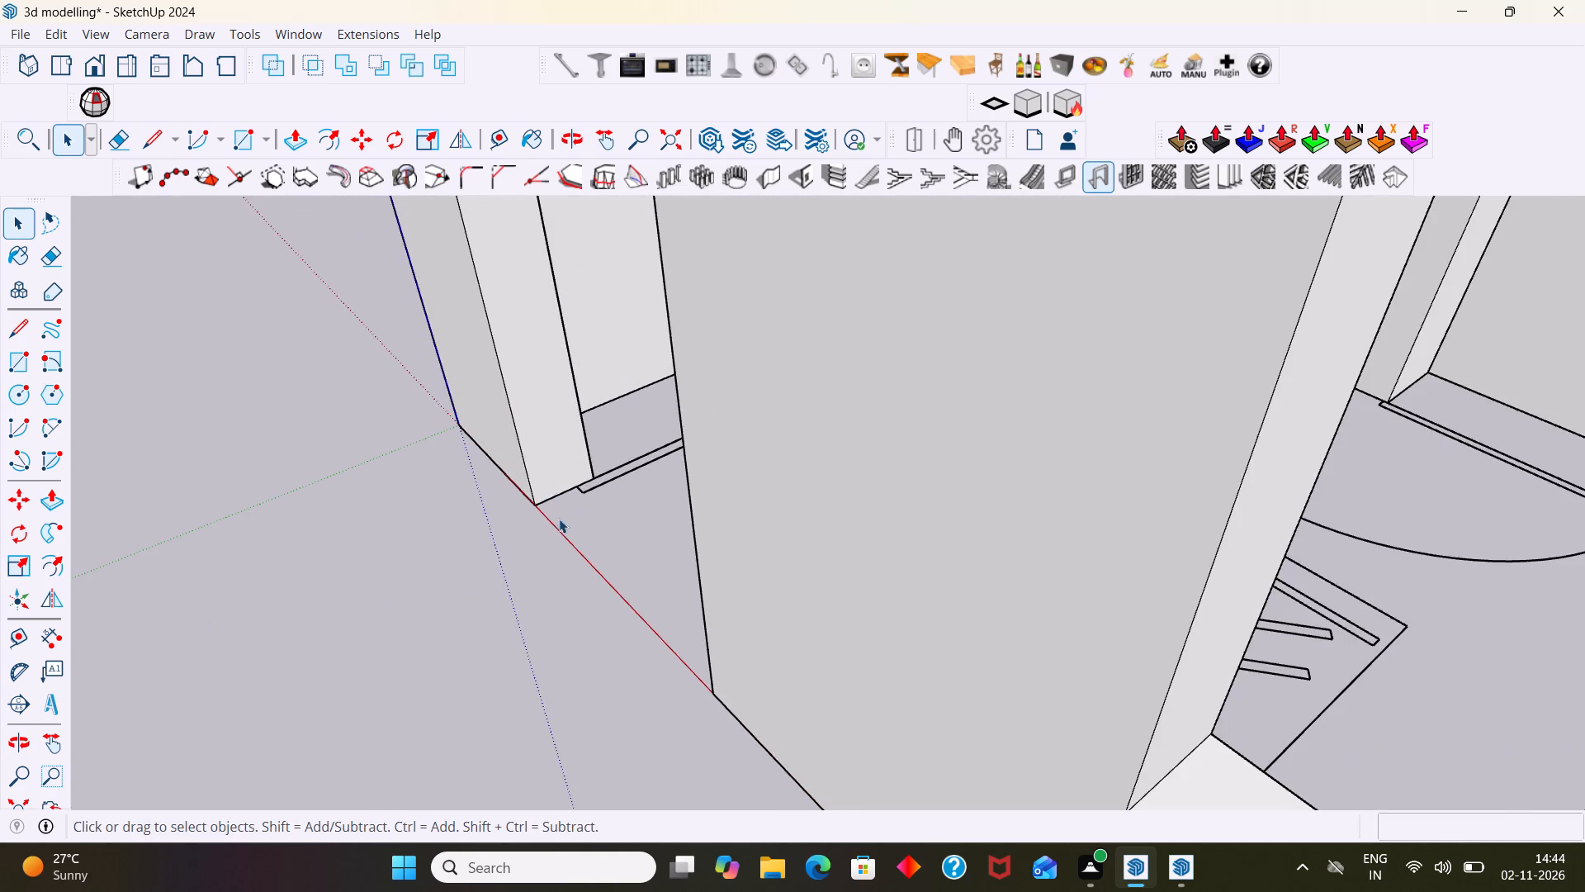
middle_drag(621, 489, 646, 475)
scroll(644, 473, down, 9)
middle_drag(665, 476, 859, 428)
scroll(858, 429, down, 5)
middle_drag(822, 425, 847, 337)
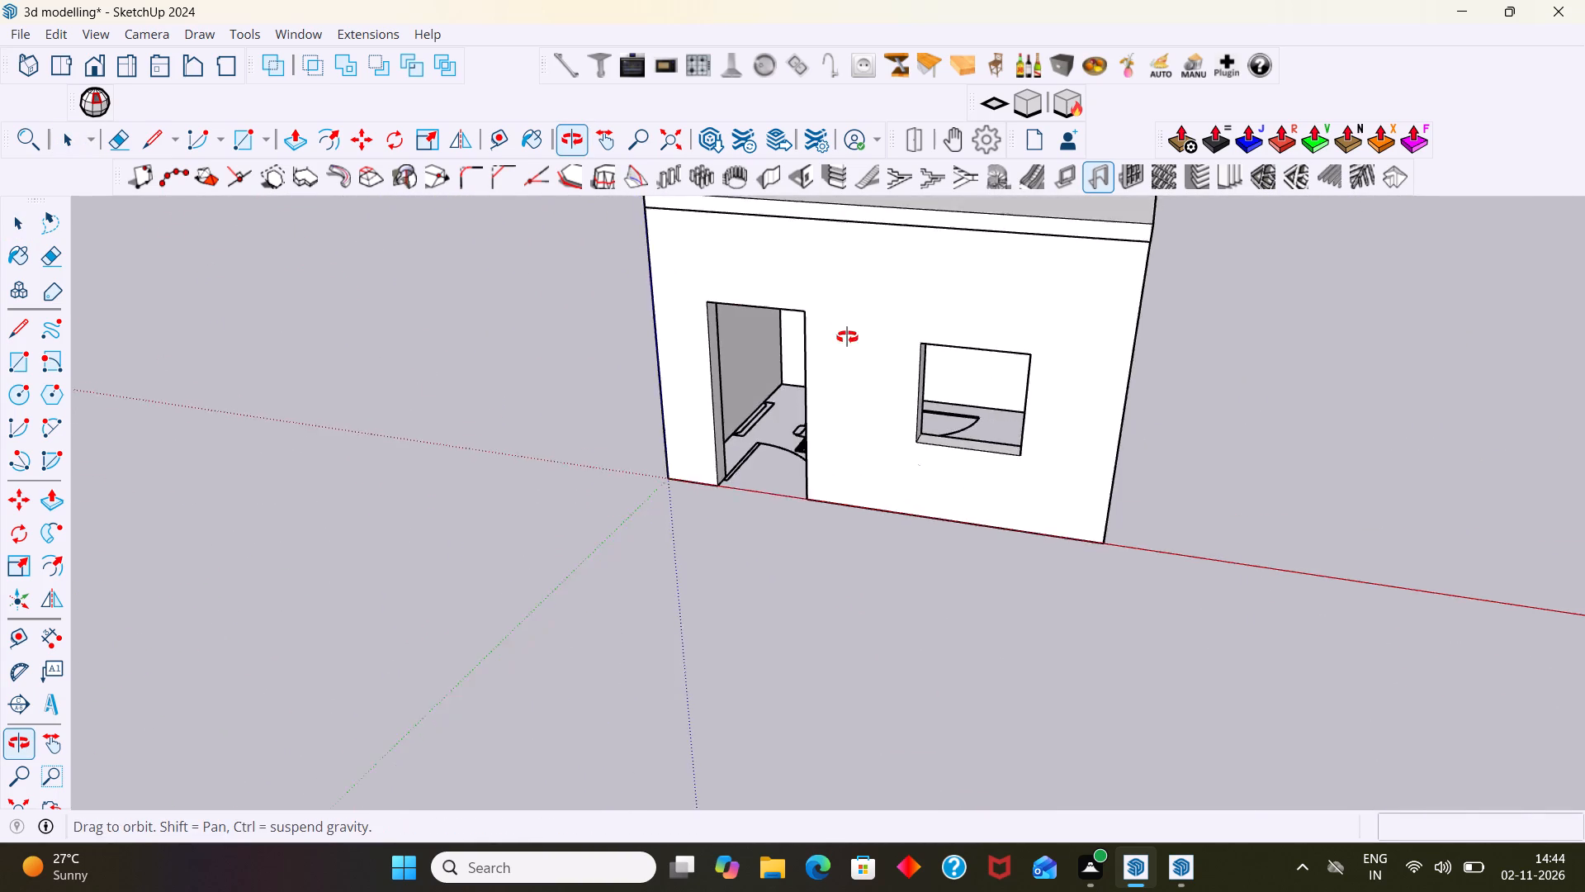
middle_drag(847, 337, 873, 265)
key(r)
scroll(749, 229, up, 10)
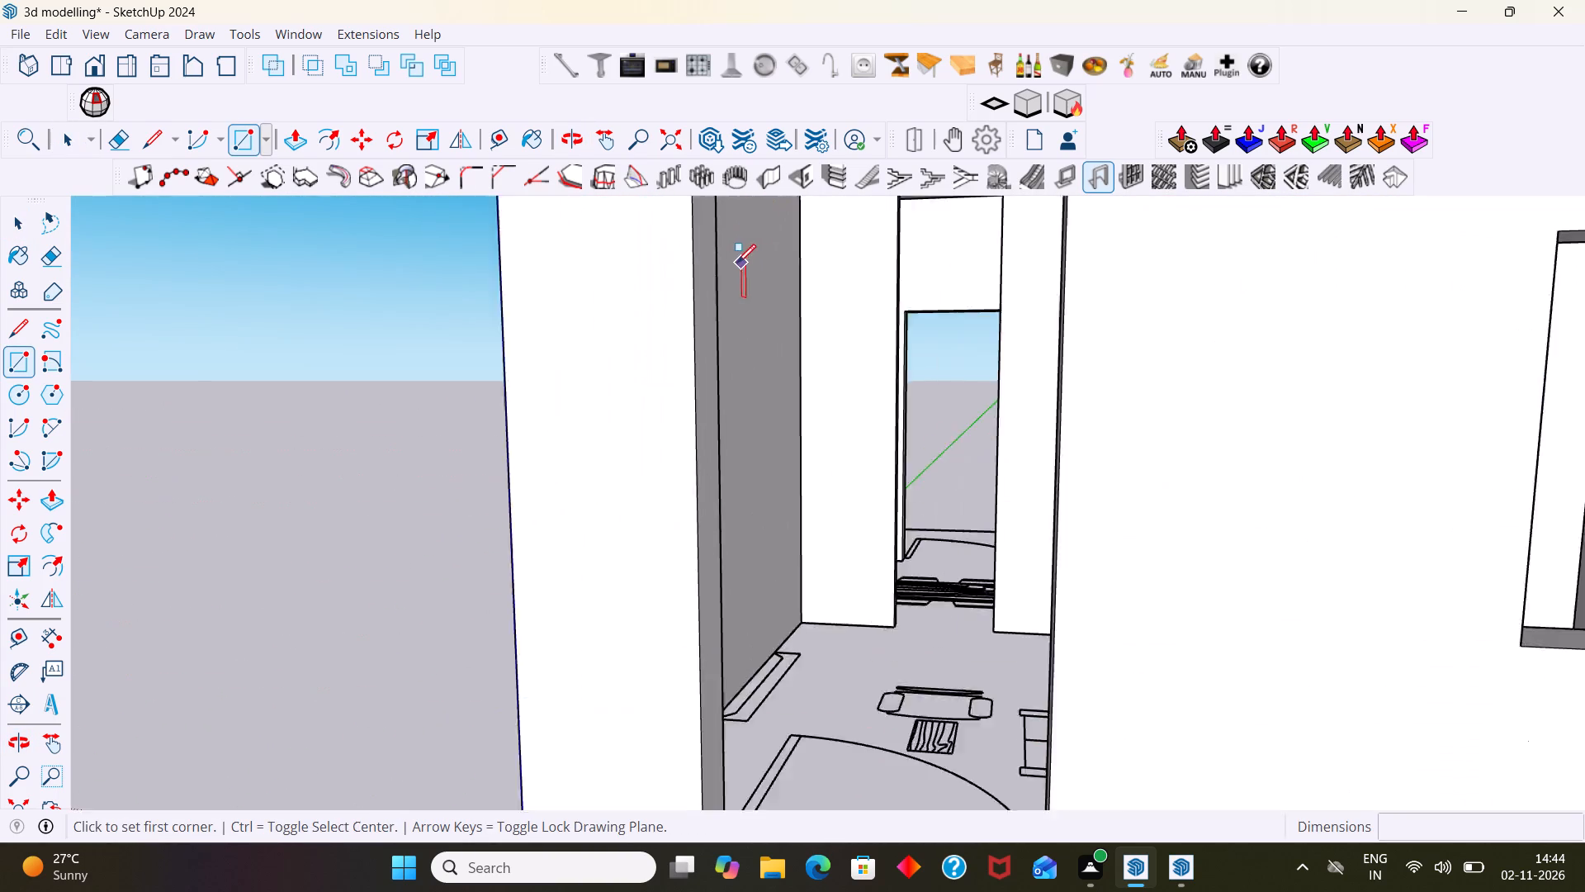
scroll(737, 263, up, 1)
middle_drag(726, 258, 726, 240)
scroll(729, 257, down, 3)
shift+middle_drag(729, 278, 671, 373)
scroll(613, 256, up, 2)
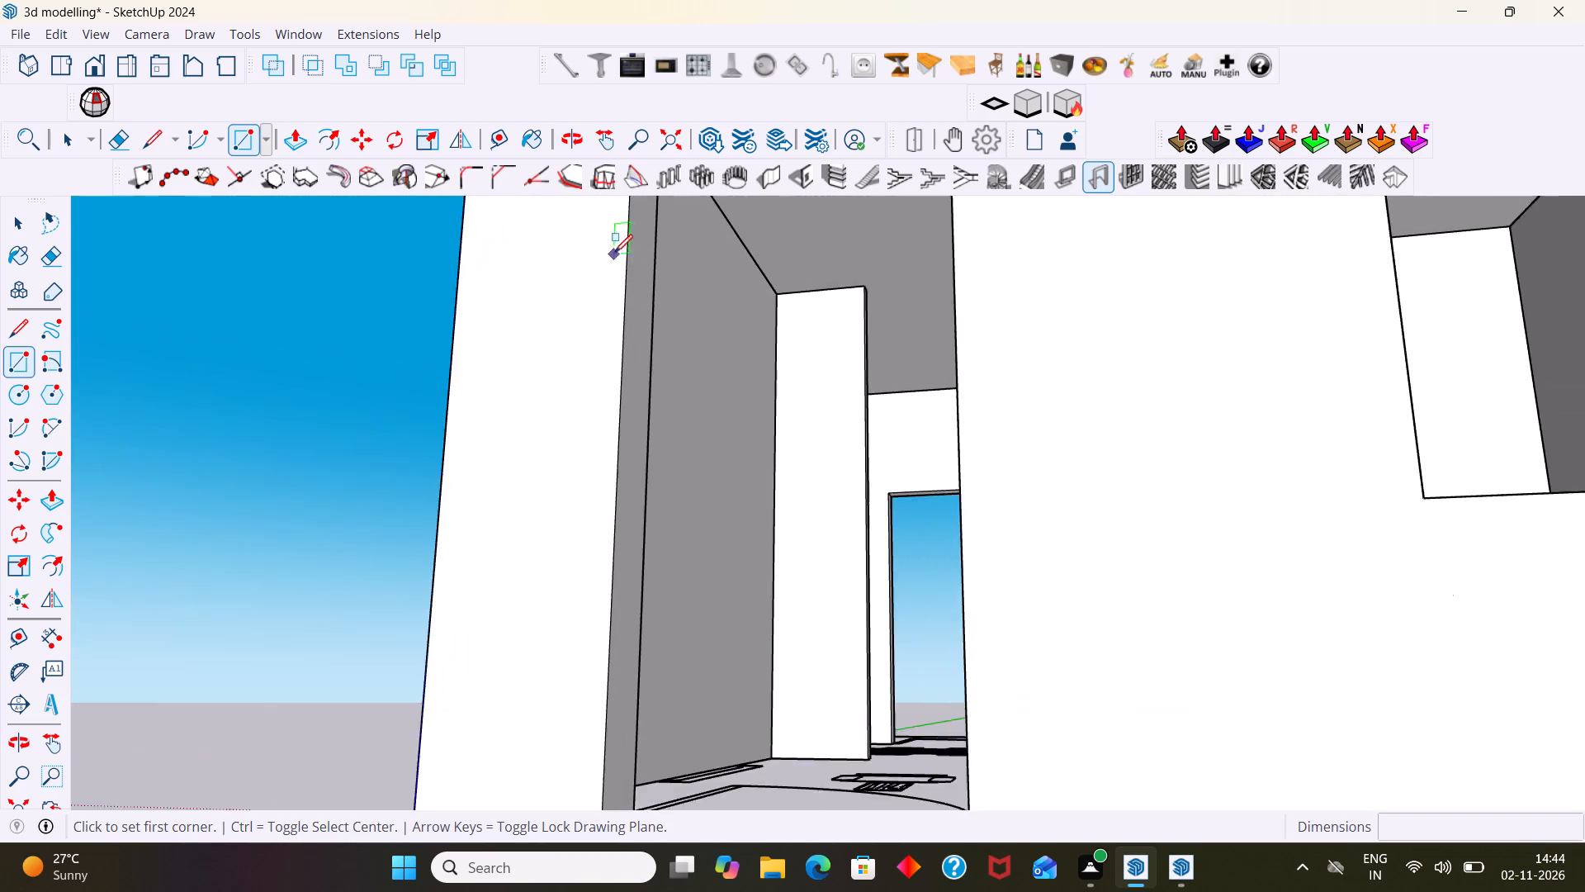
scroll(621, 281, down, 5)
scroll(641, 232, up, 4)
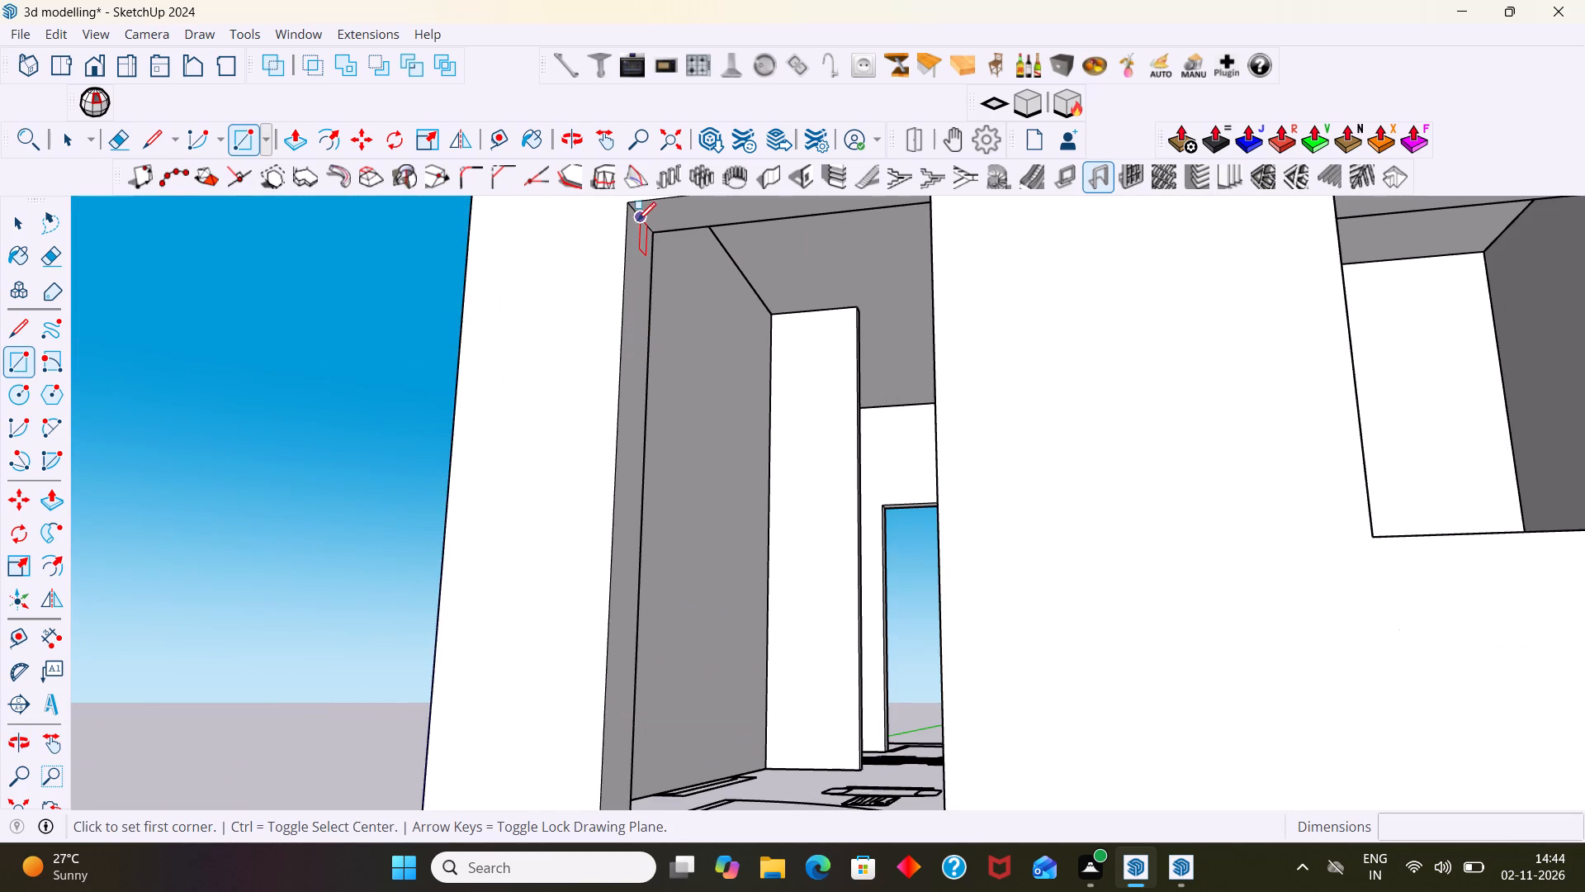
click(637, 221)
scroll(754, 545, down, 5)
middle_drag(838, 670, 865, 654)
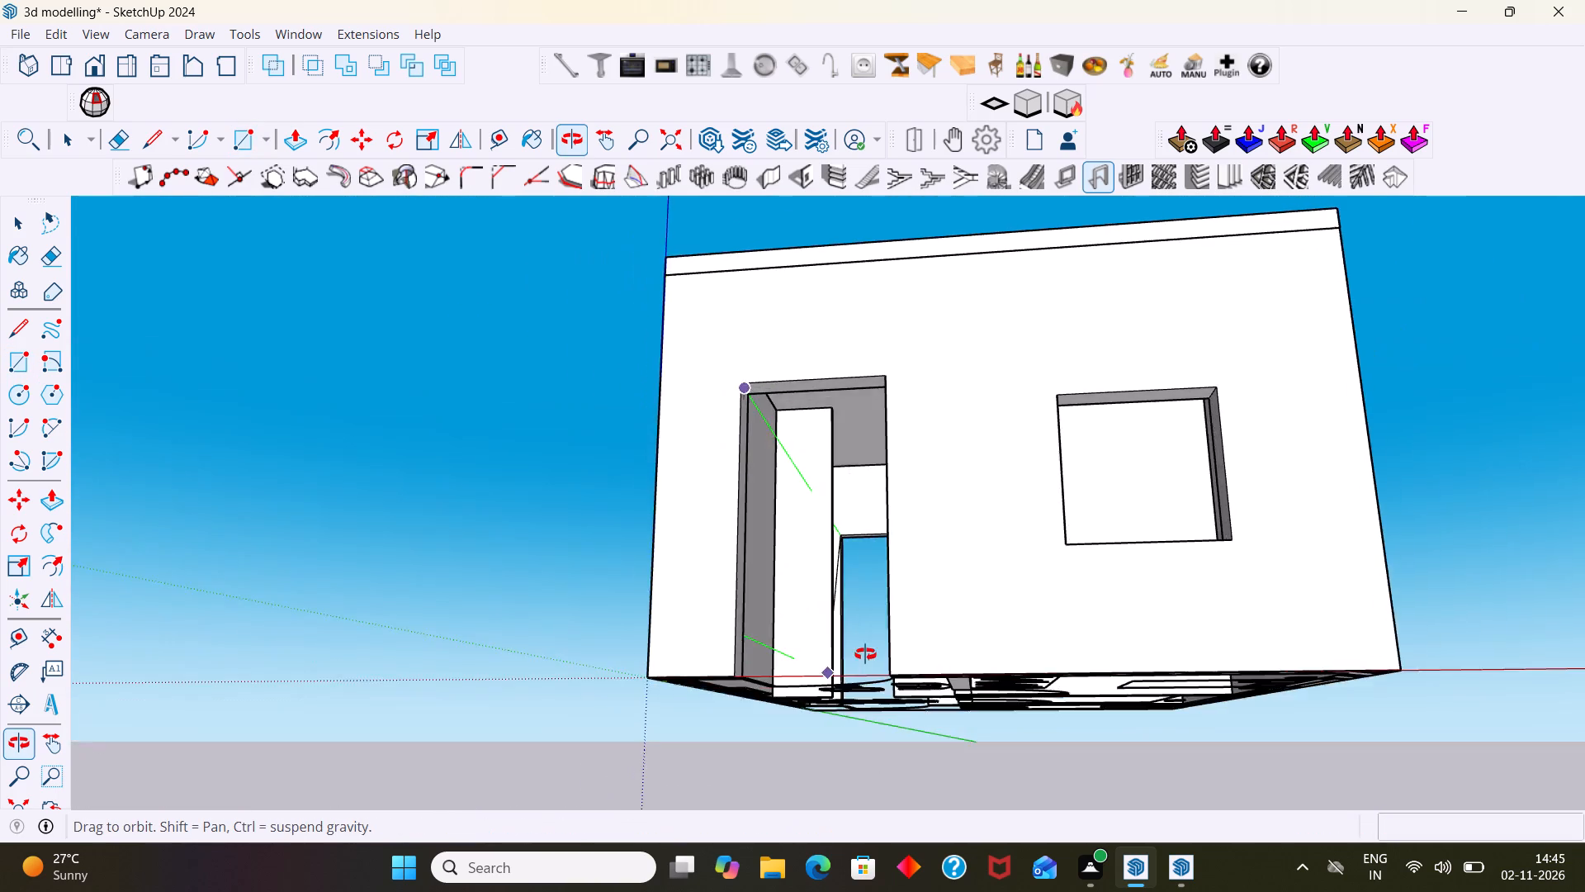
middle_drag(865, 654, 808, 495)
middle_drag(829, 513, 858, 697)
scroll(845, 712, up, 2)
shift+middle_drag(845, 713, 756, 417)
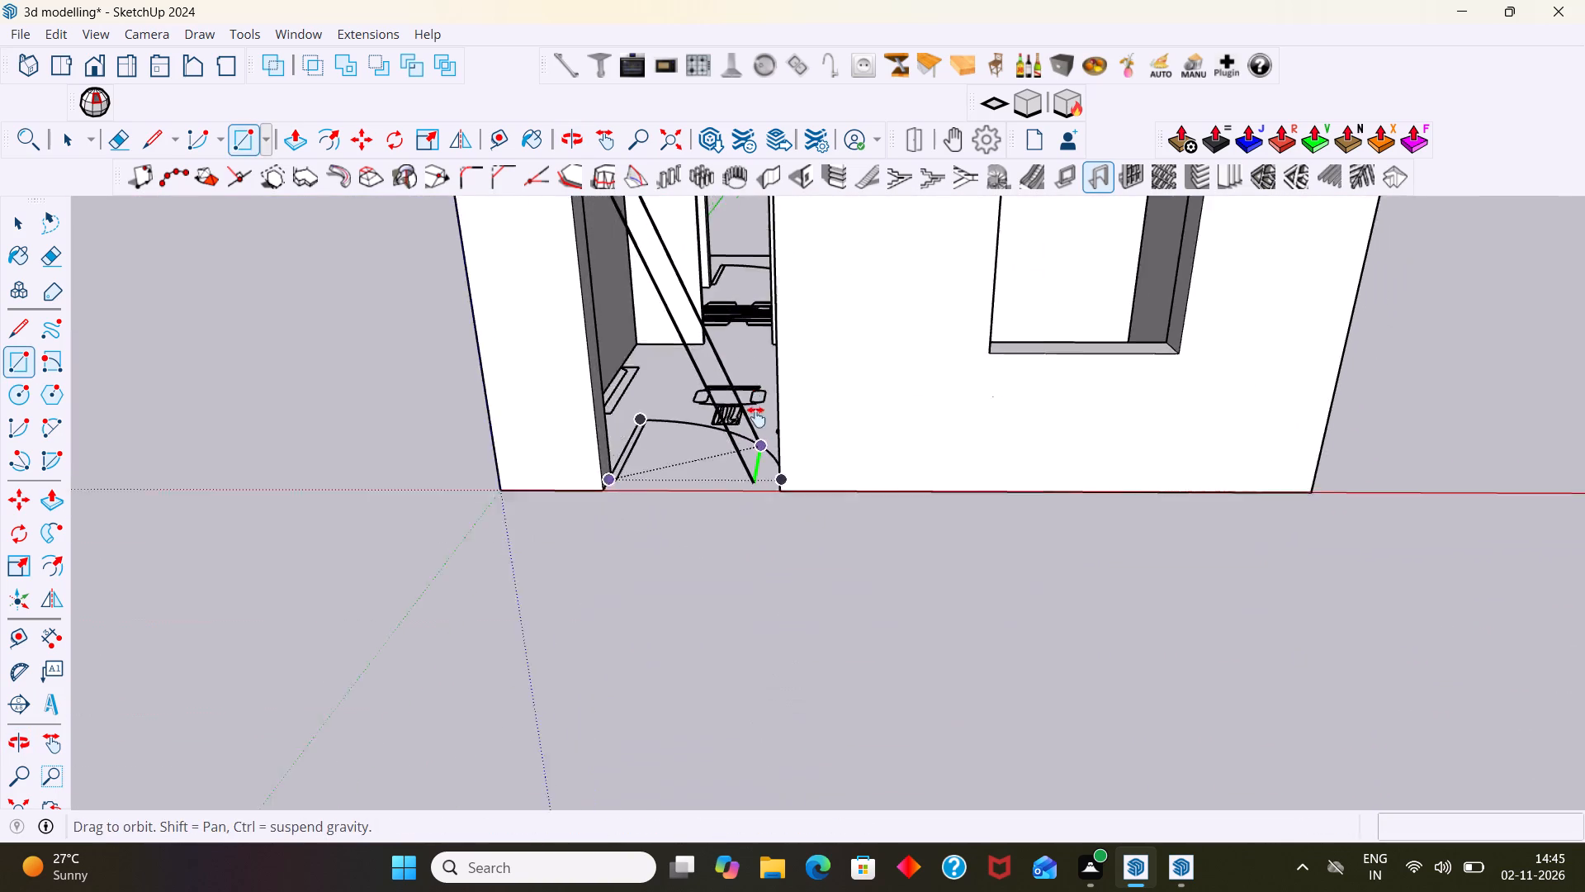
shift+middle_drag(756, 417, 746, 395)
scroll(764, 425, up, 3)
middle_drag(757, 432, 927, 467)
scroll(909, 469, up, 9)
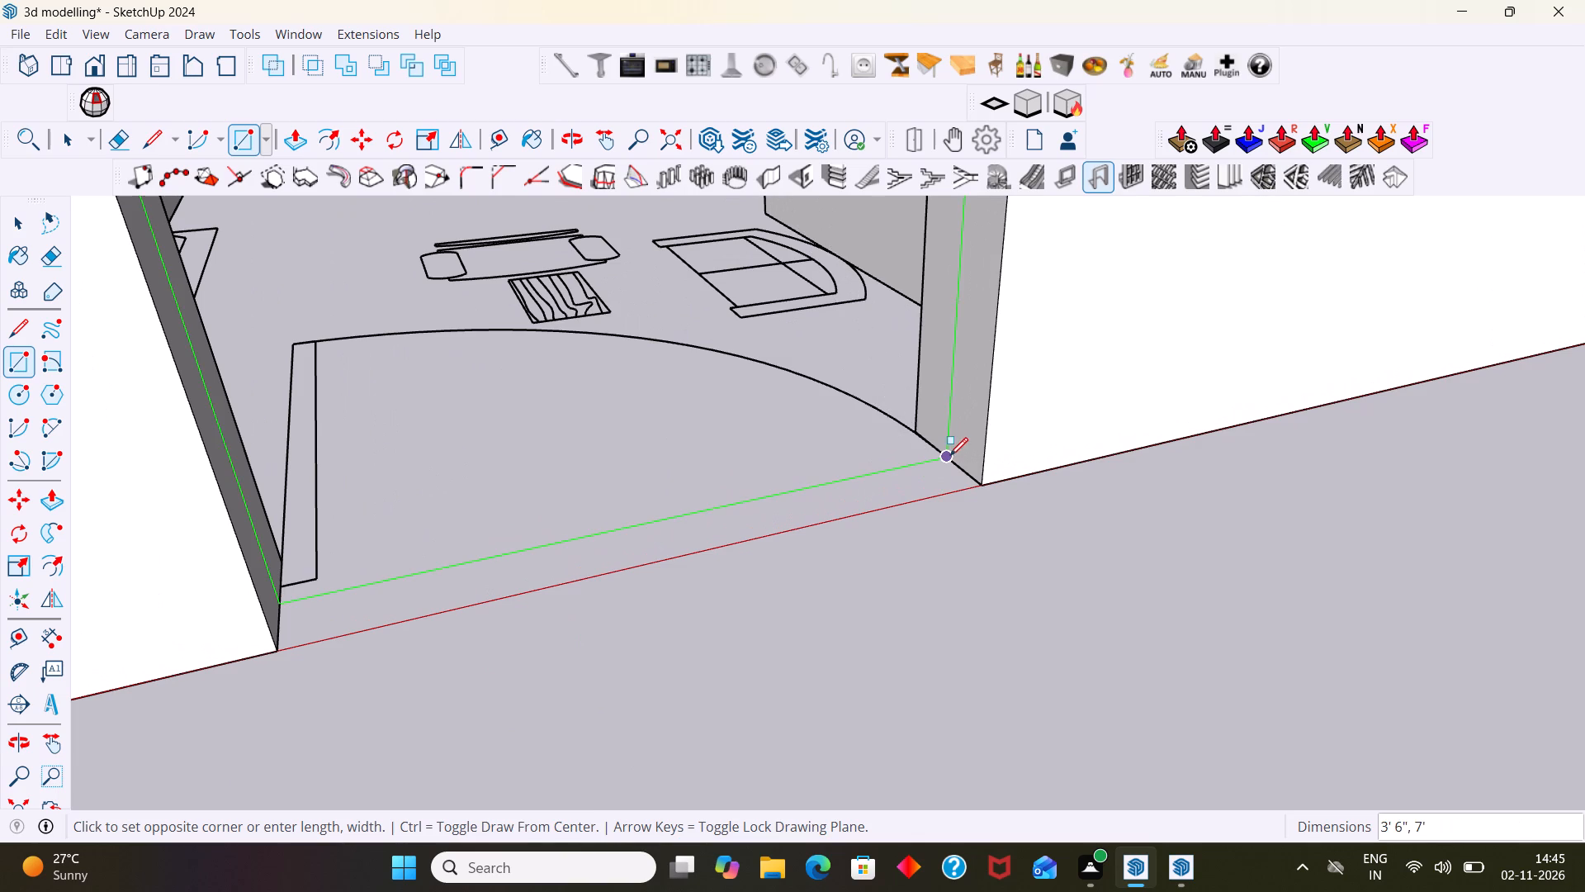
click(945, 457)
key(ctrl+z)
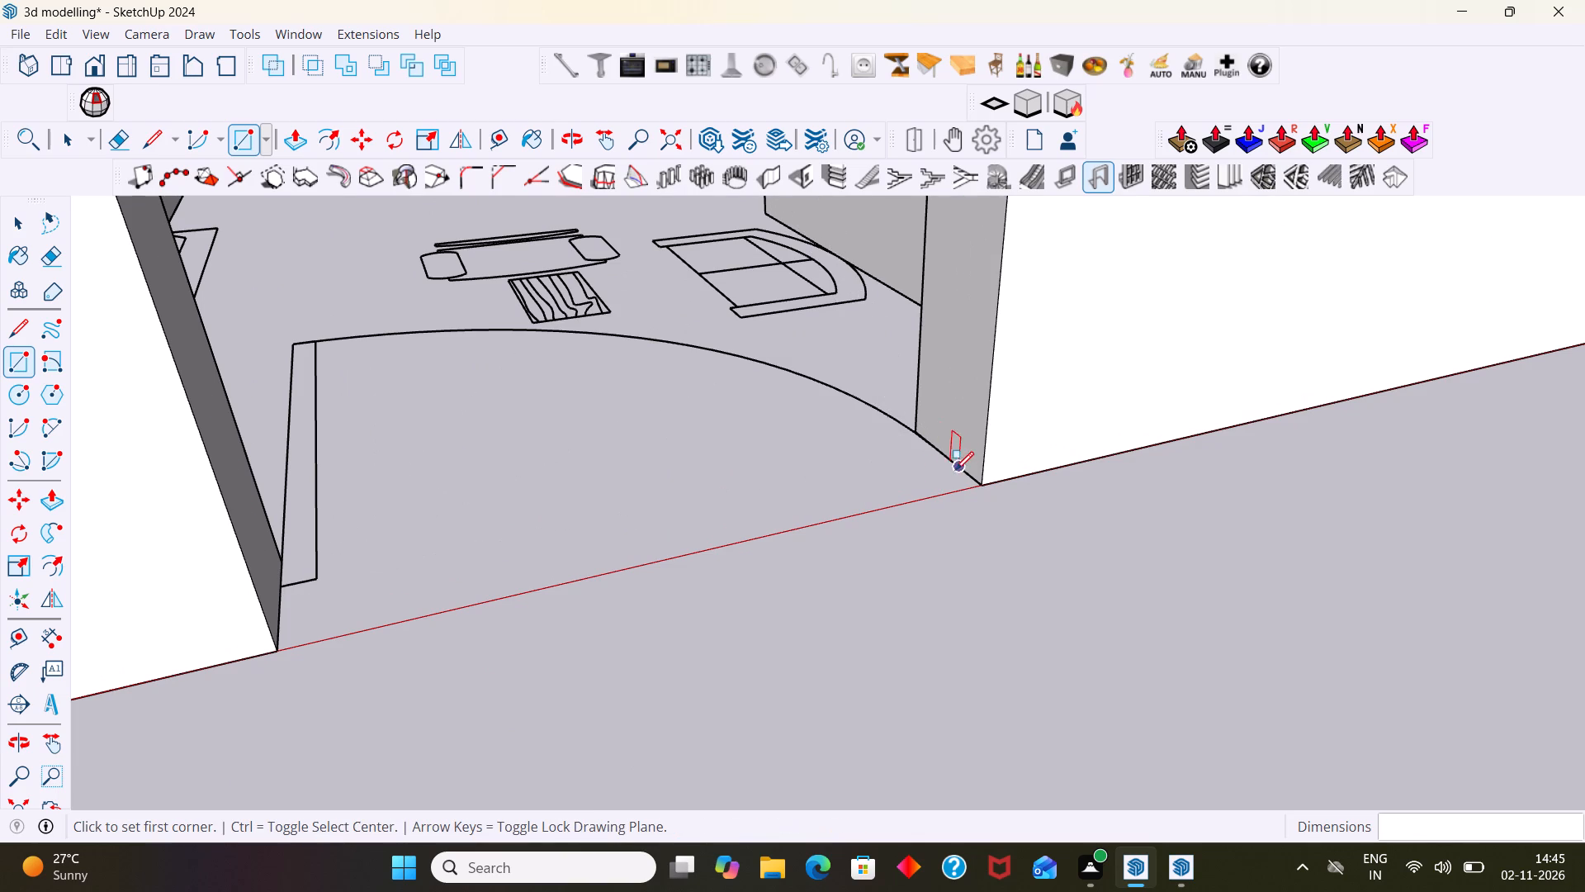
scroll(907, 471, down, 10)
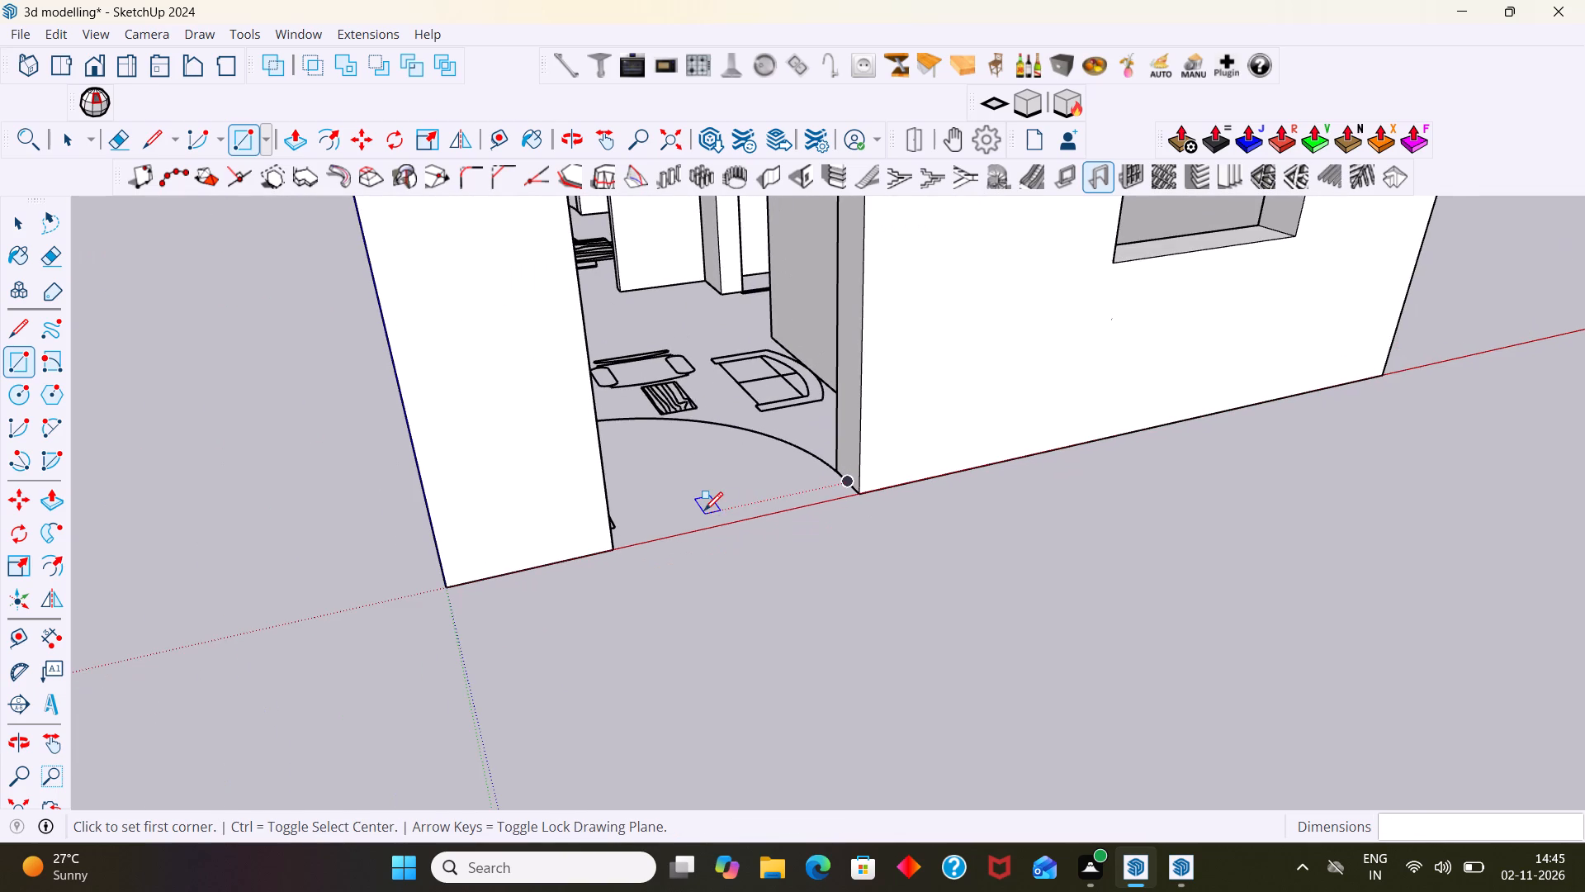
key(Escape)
Draw a vertical 3' 6" by 7' rectangle filling the entrance opening, from the door leaf's hinge corner to the opposite upper corner.
middle_drag(644, 526, 539, 519)
scroll(479, 491, up, 4)
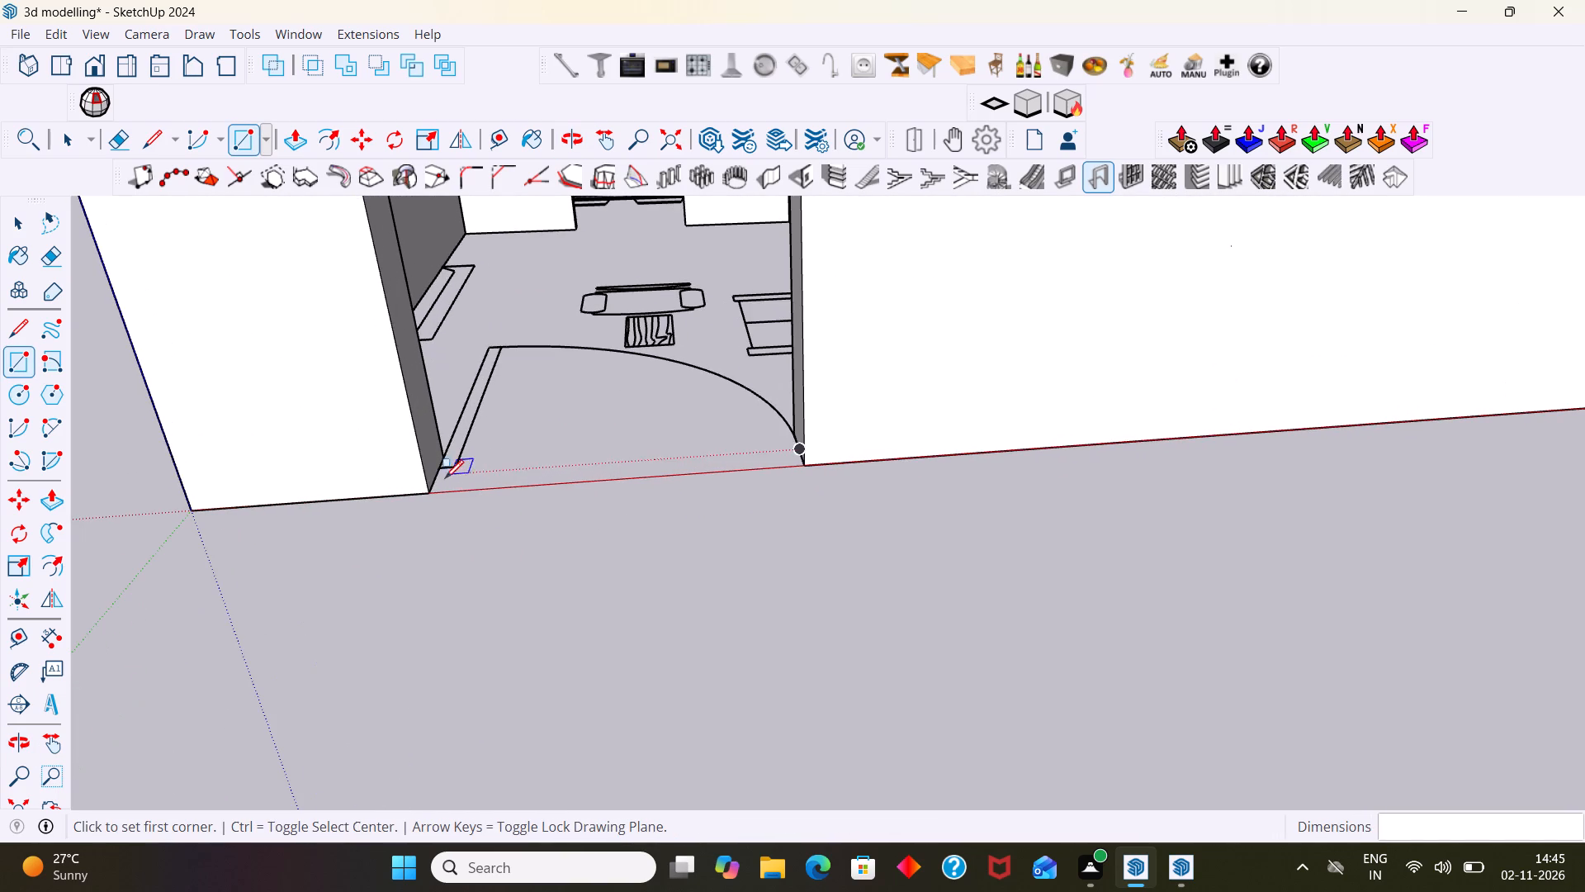
click(438, 475)
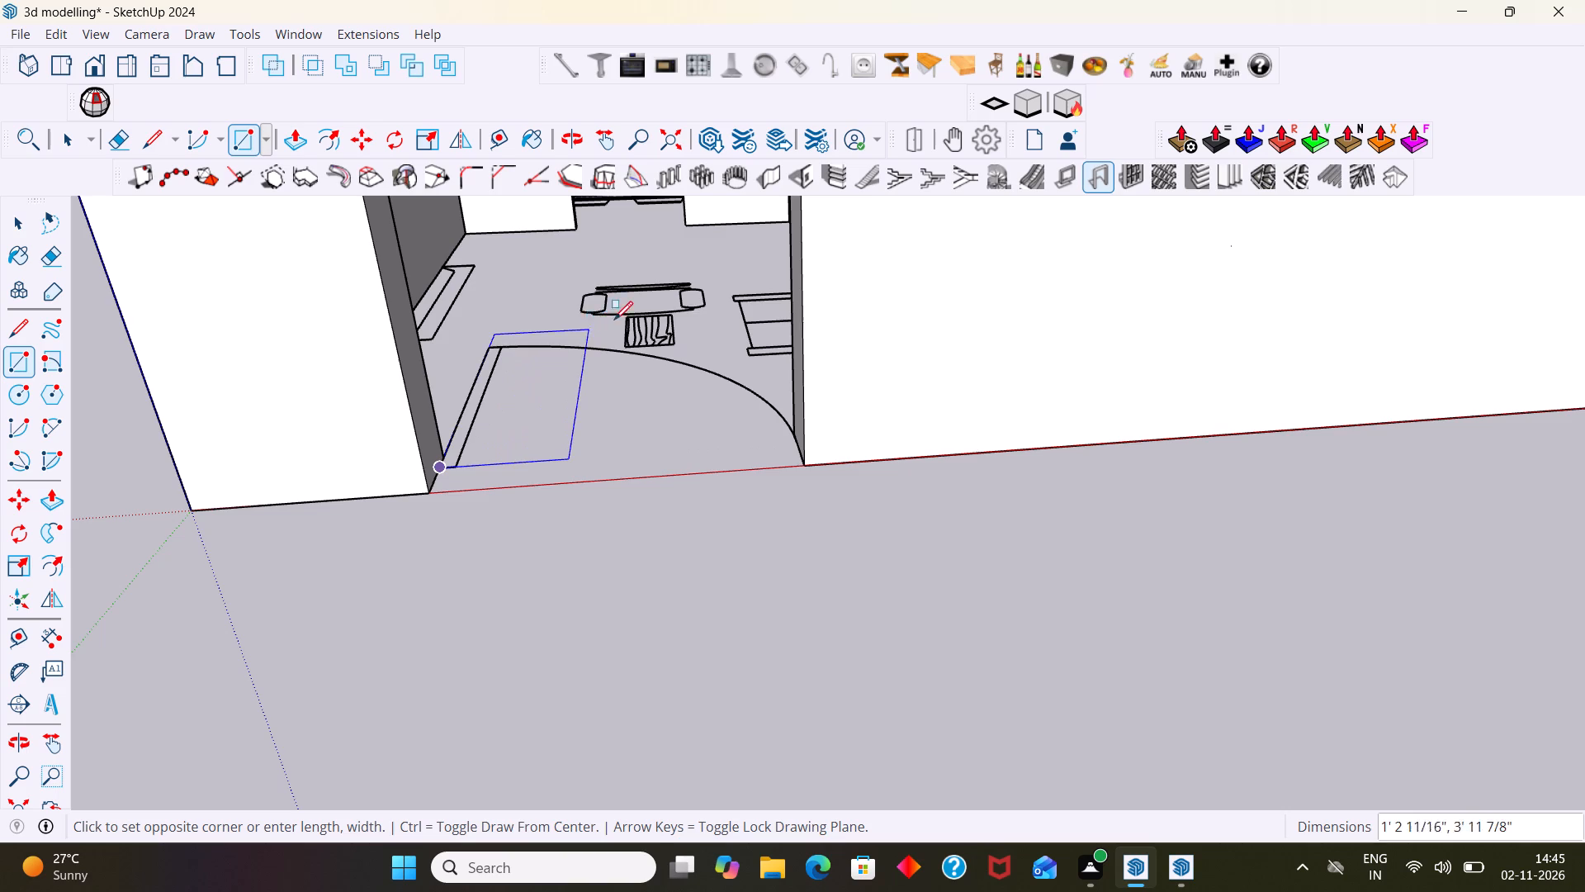
scroll(610, 299, down, 5)
shift+middle_drag(603, 357, 632, 591)
middle_drag(632, 591, 606, 486)
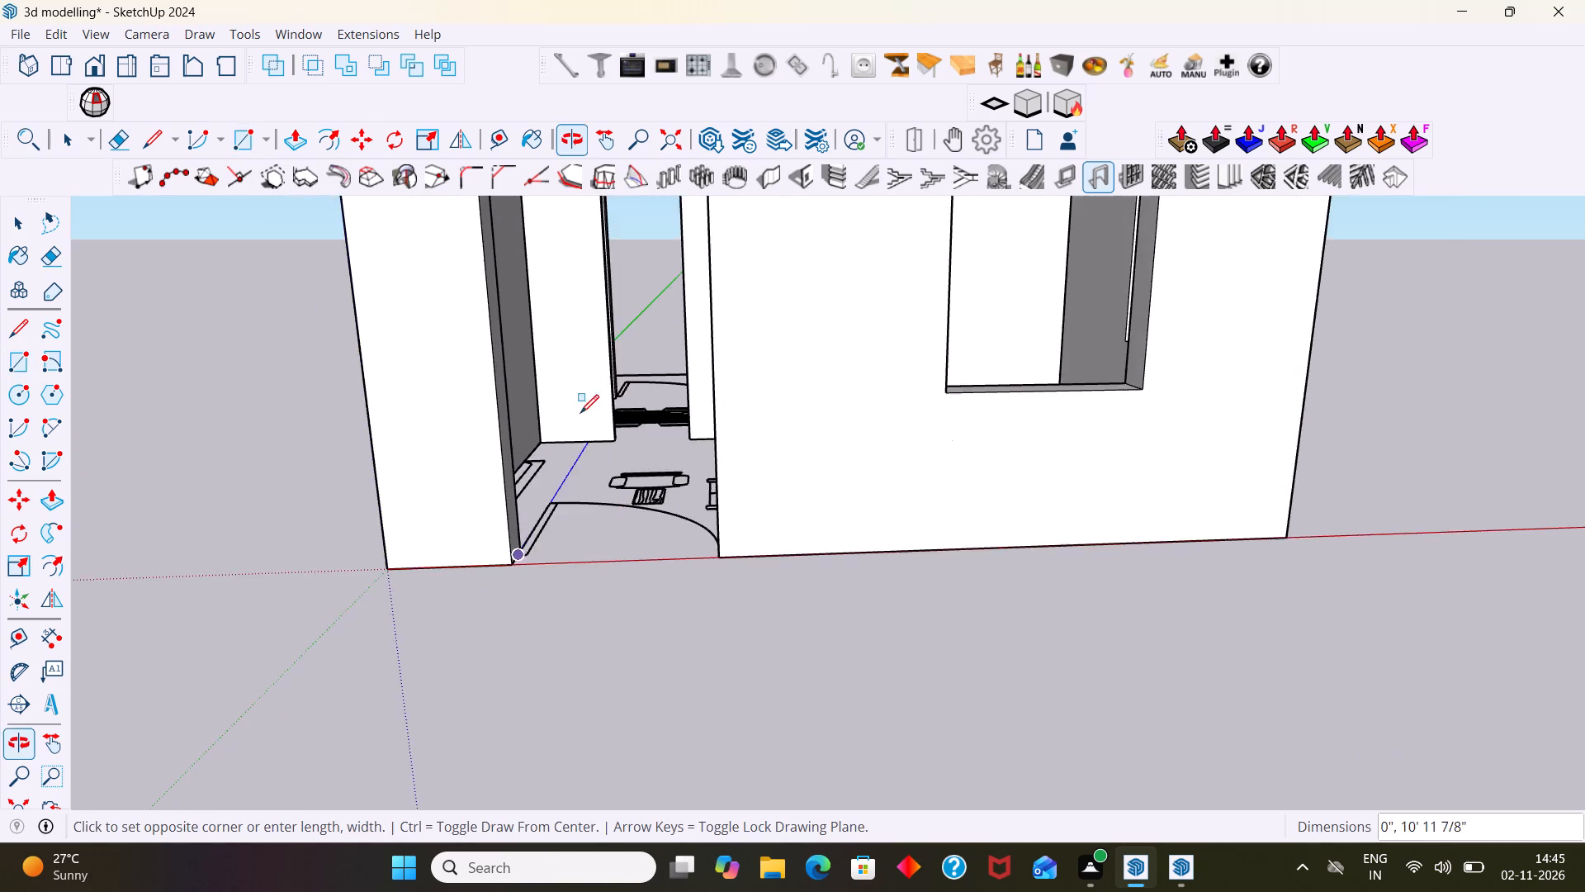
scroll(572, 387, up, 3)
key(Left)
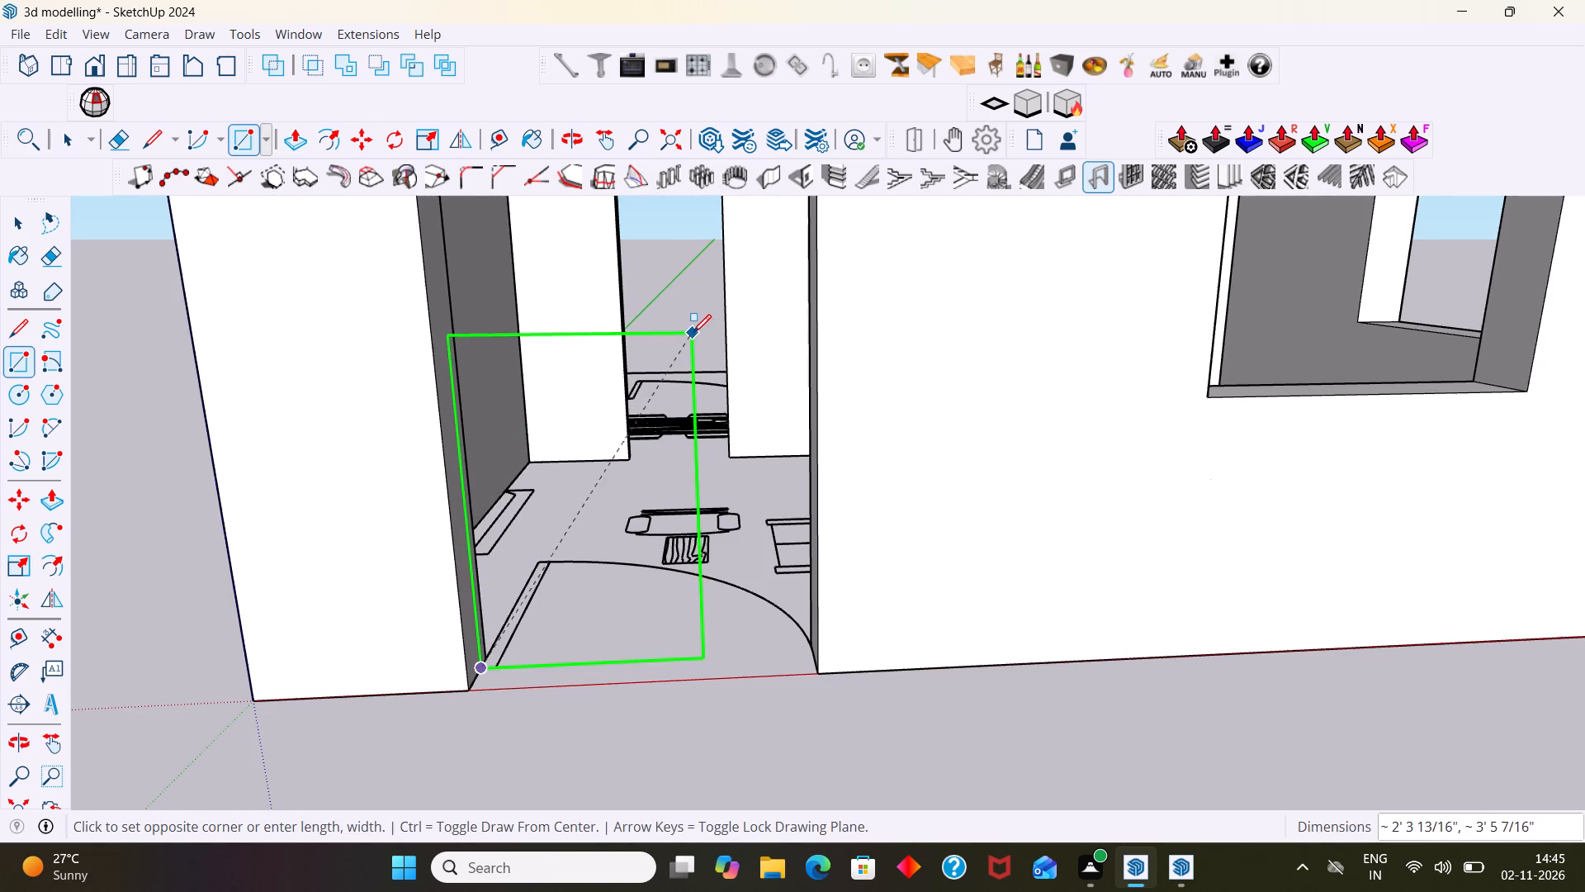
scroll(693, 337, down, 4)
shift+middle_drag(709, 351, 753, 609)
middle_drag(753, 533, 804, 401)
scroll(859, 450, up, 7)
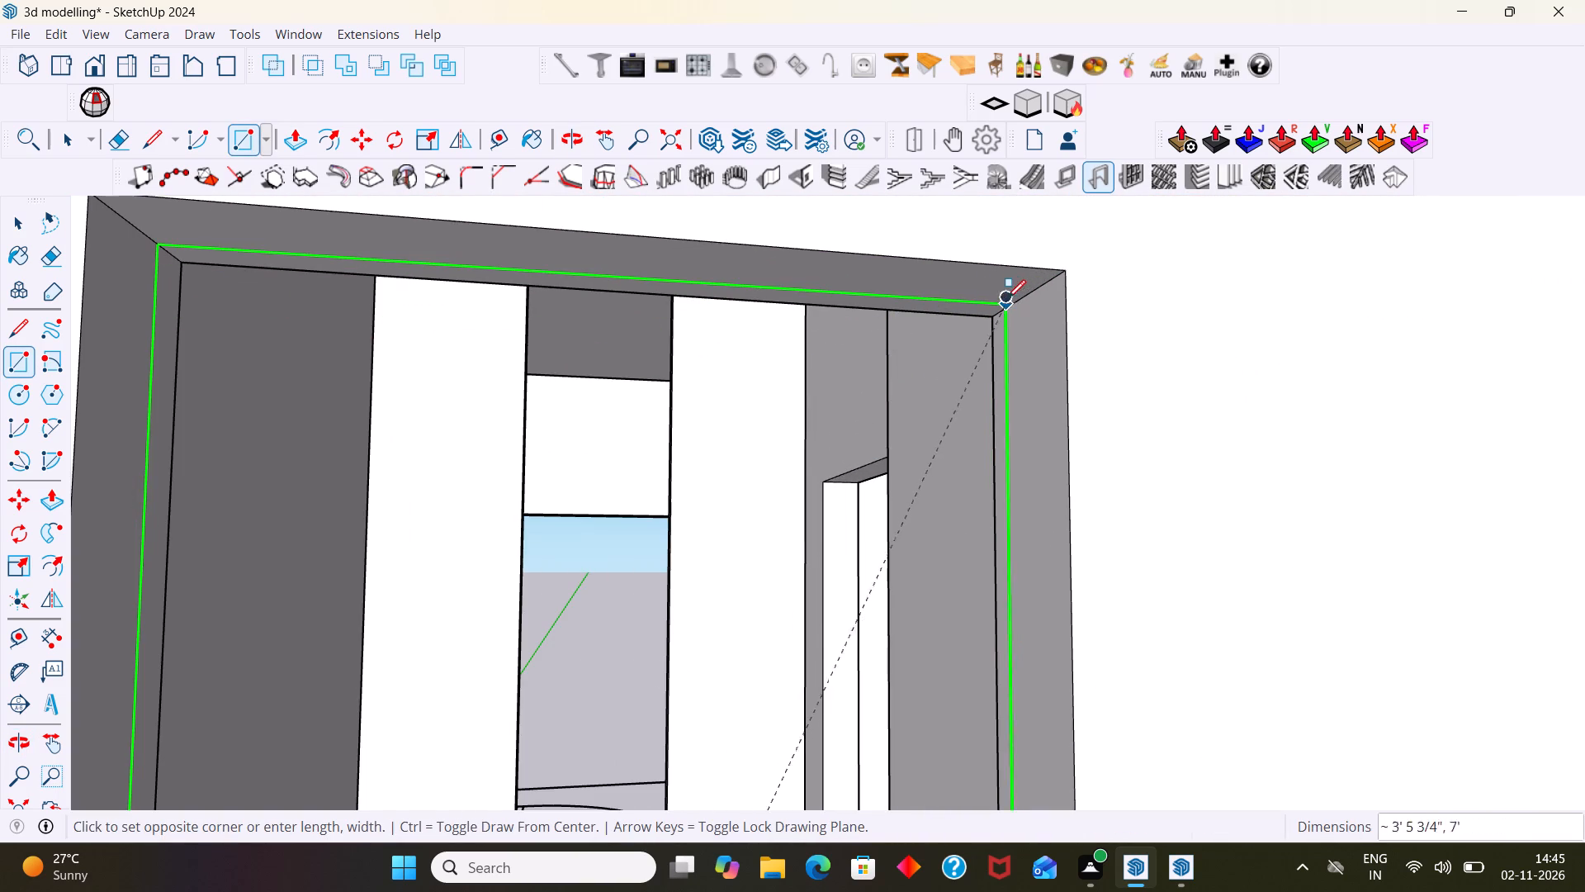
click(1023, 296)
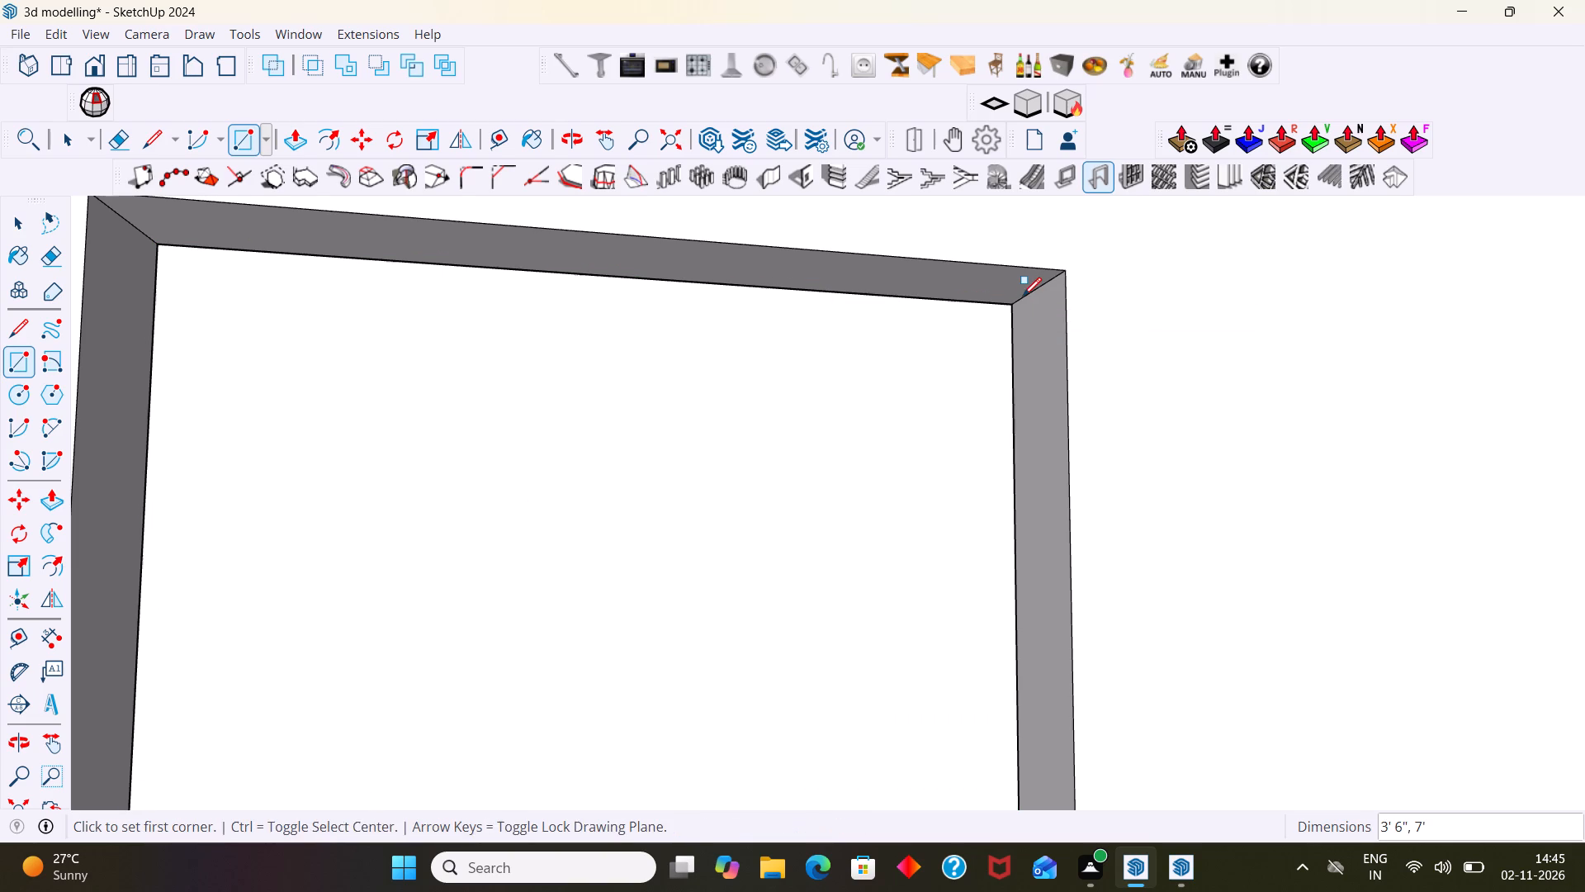
key(space)
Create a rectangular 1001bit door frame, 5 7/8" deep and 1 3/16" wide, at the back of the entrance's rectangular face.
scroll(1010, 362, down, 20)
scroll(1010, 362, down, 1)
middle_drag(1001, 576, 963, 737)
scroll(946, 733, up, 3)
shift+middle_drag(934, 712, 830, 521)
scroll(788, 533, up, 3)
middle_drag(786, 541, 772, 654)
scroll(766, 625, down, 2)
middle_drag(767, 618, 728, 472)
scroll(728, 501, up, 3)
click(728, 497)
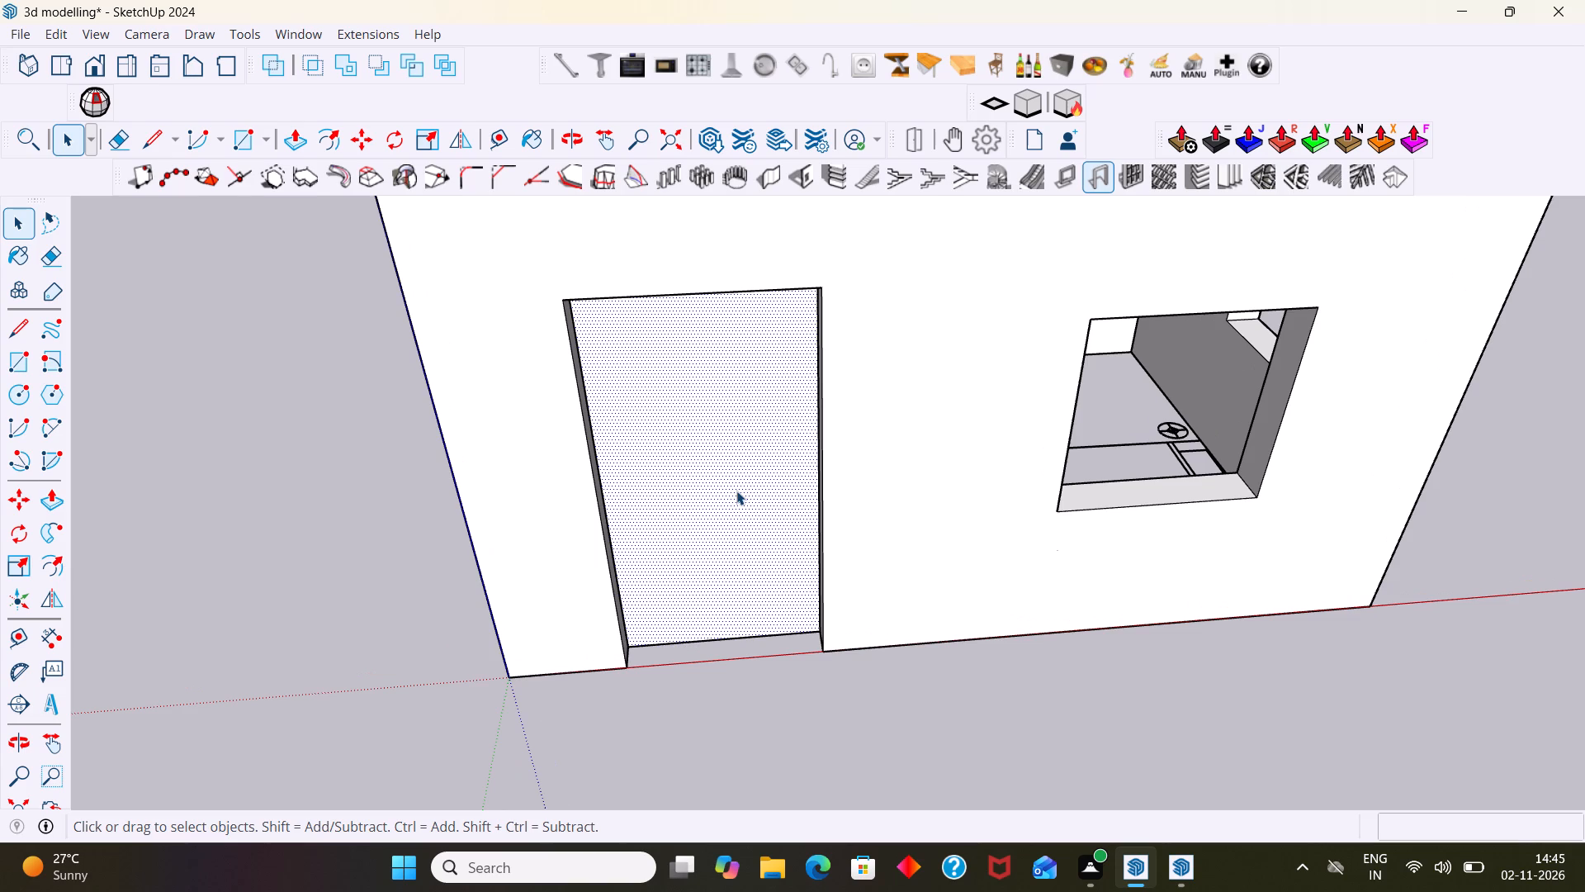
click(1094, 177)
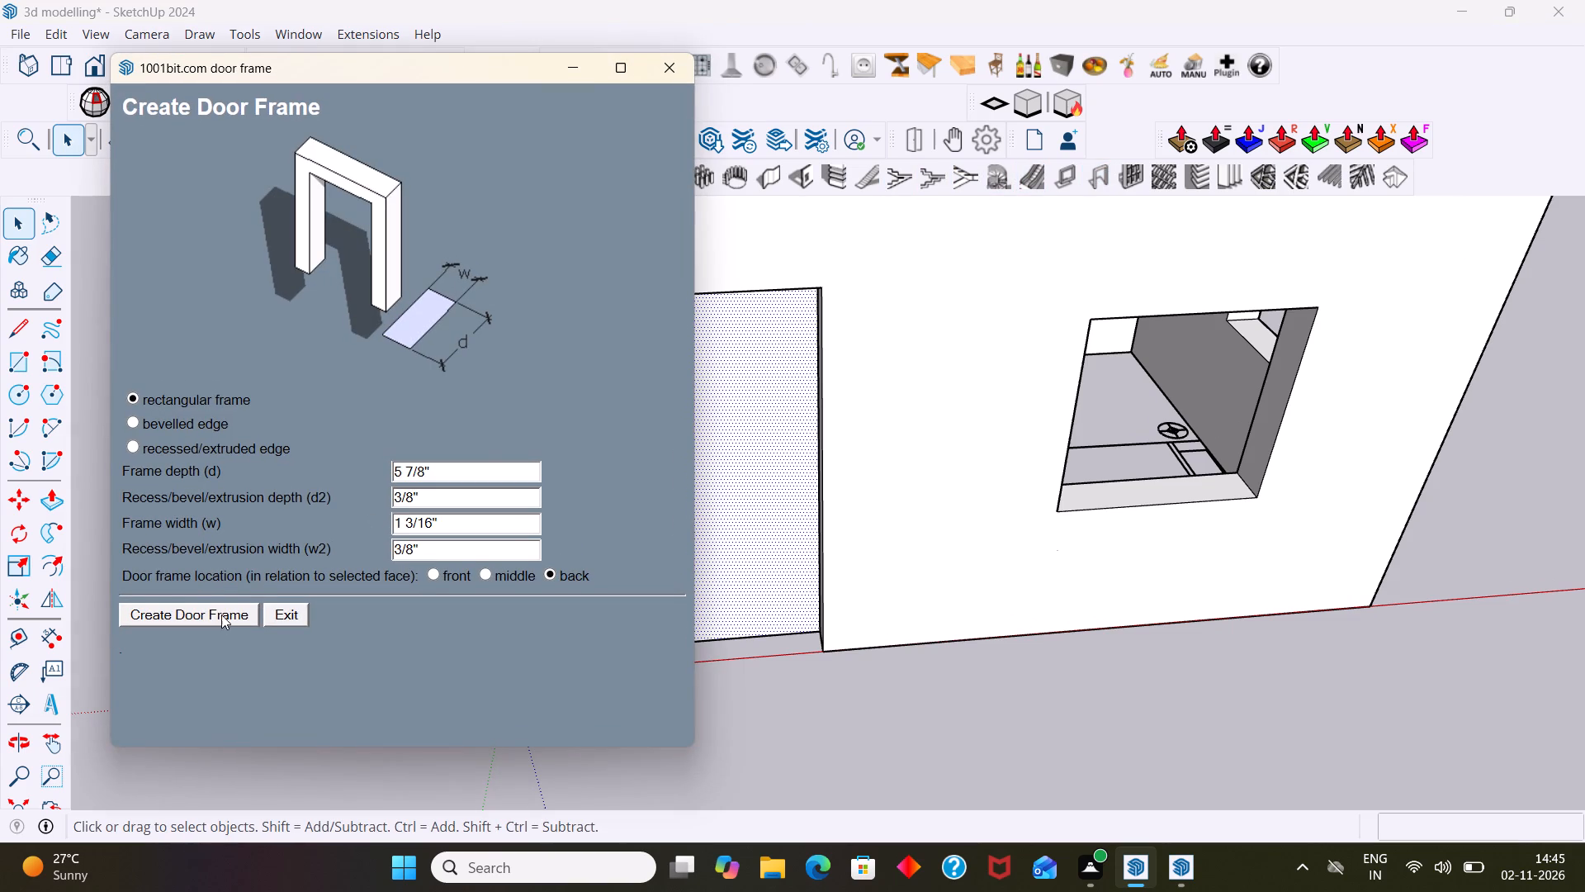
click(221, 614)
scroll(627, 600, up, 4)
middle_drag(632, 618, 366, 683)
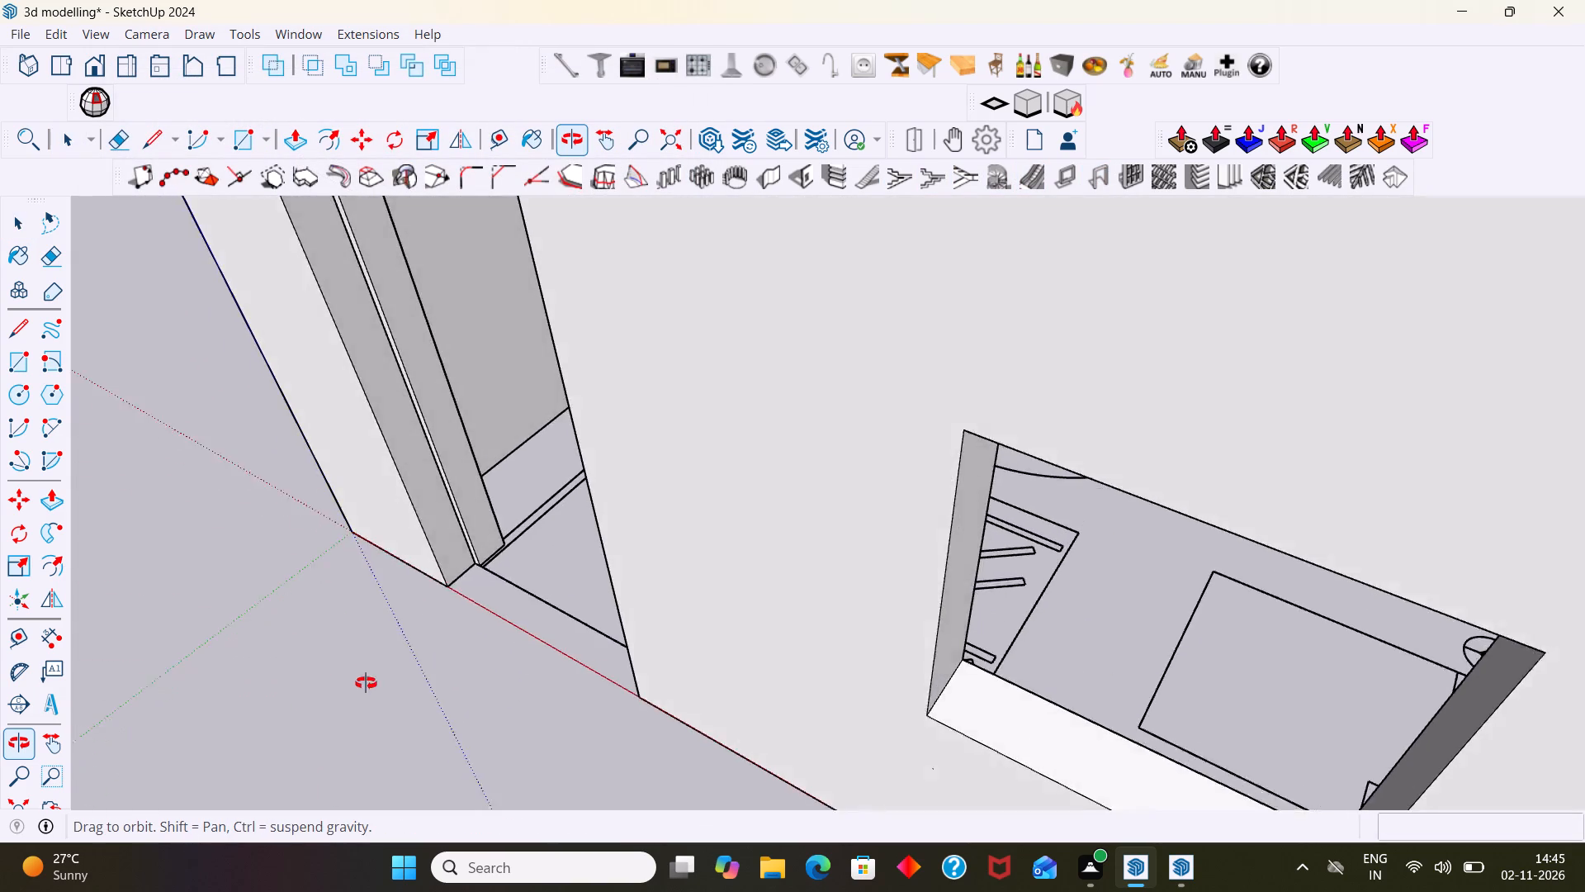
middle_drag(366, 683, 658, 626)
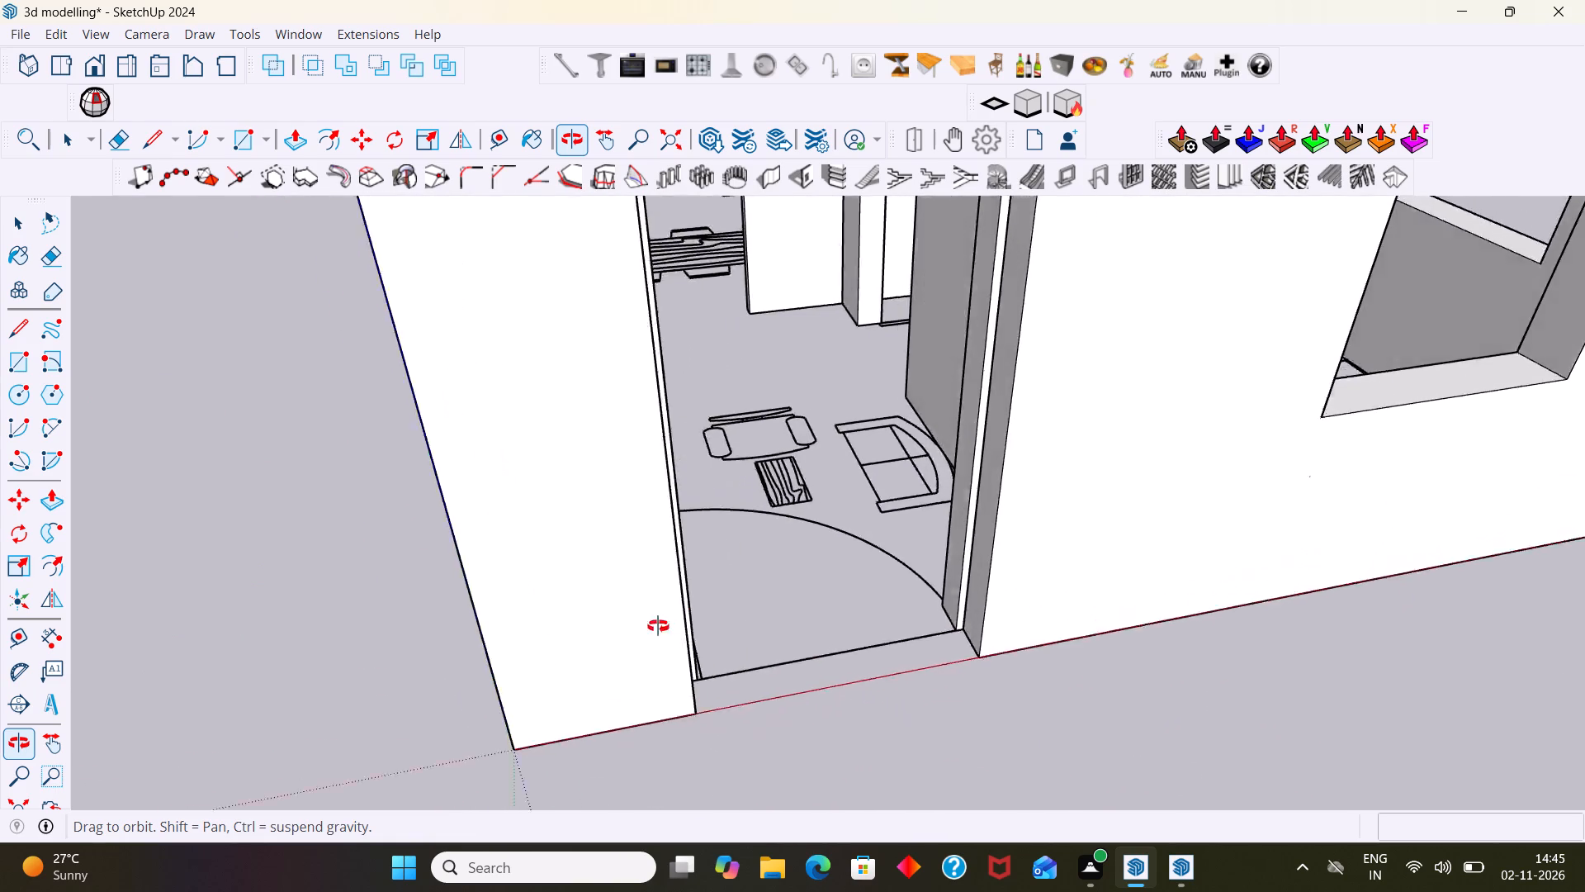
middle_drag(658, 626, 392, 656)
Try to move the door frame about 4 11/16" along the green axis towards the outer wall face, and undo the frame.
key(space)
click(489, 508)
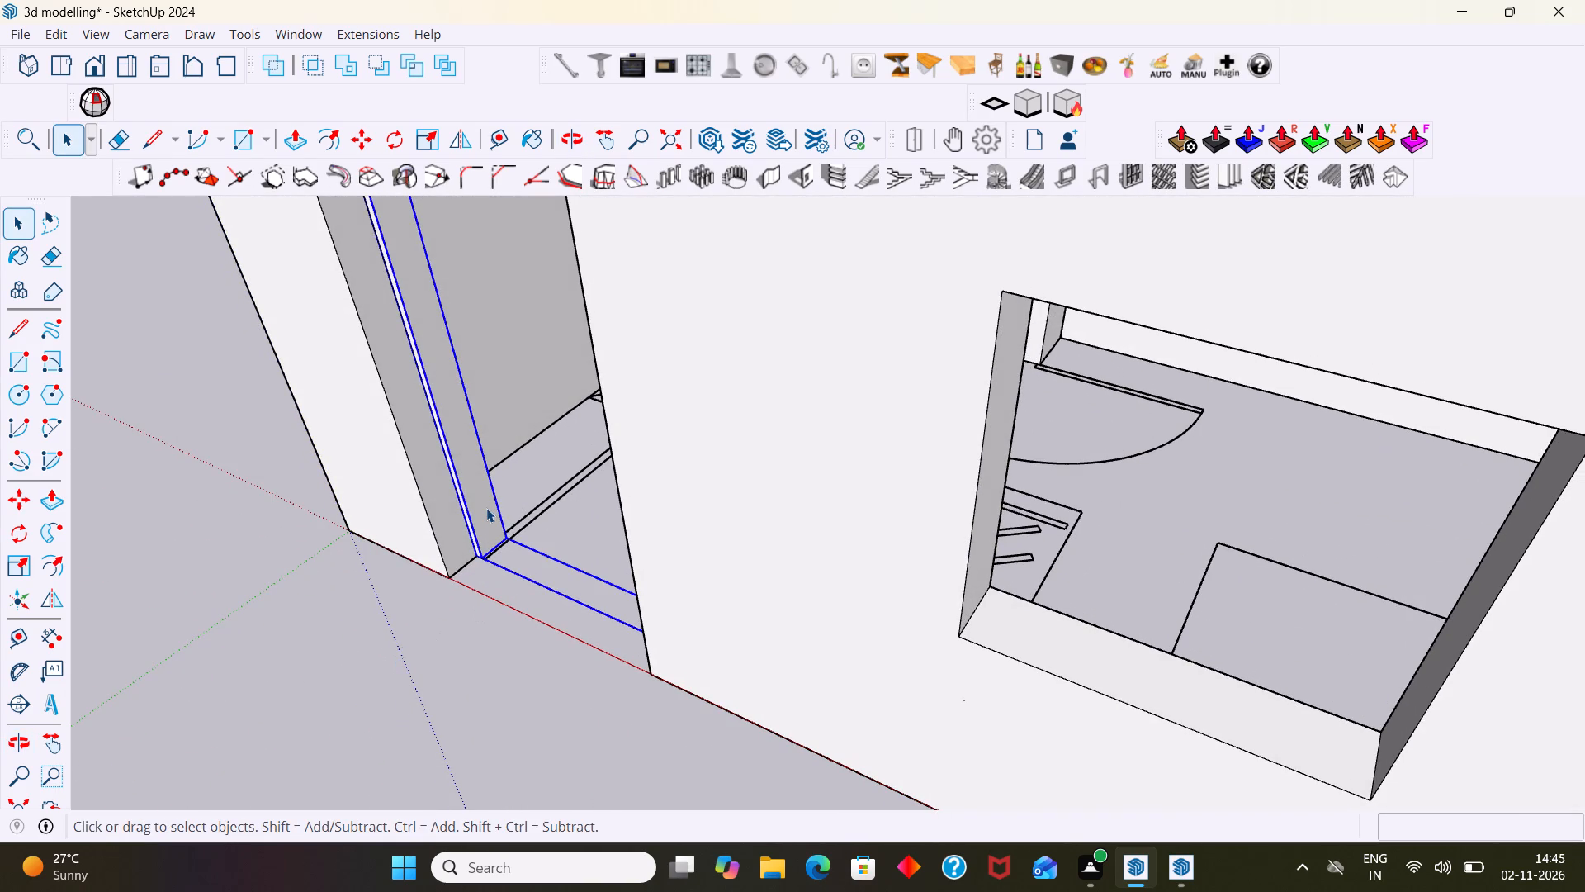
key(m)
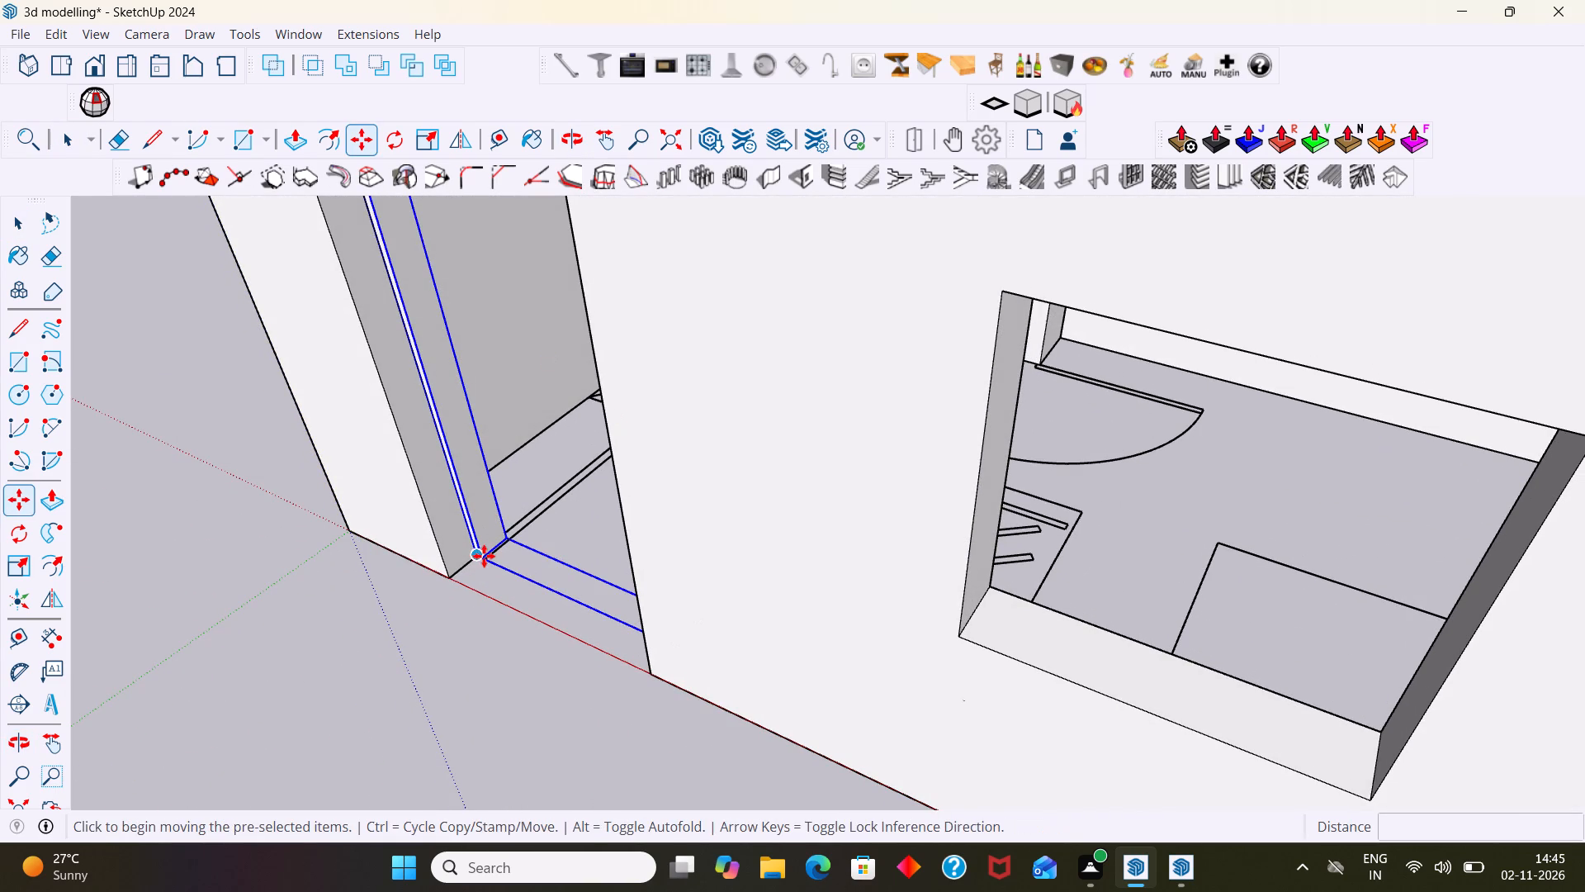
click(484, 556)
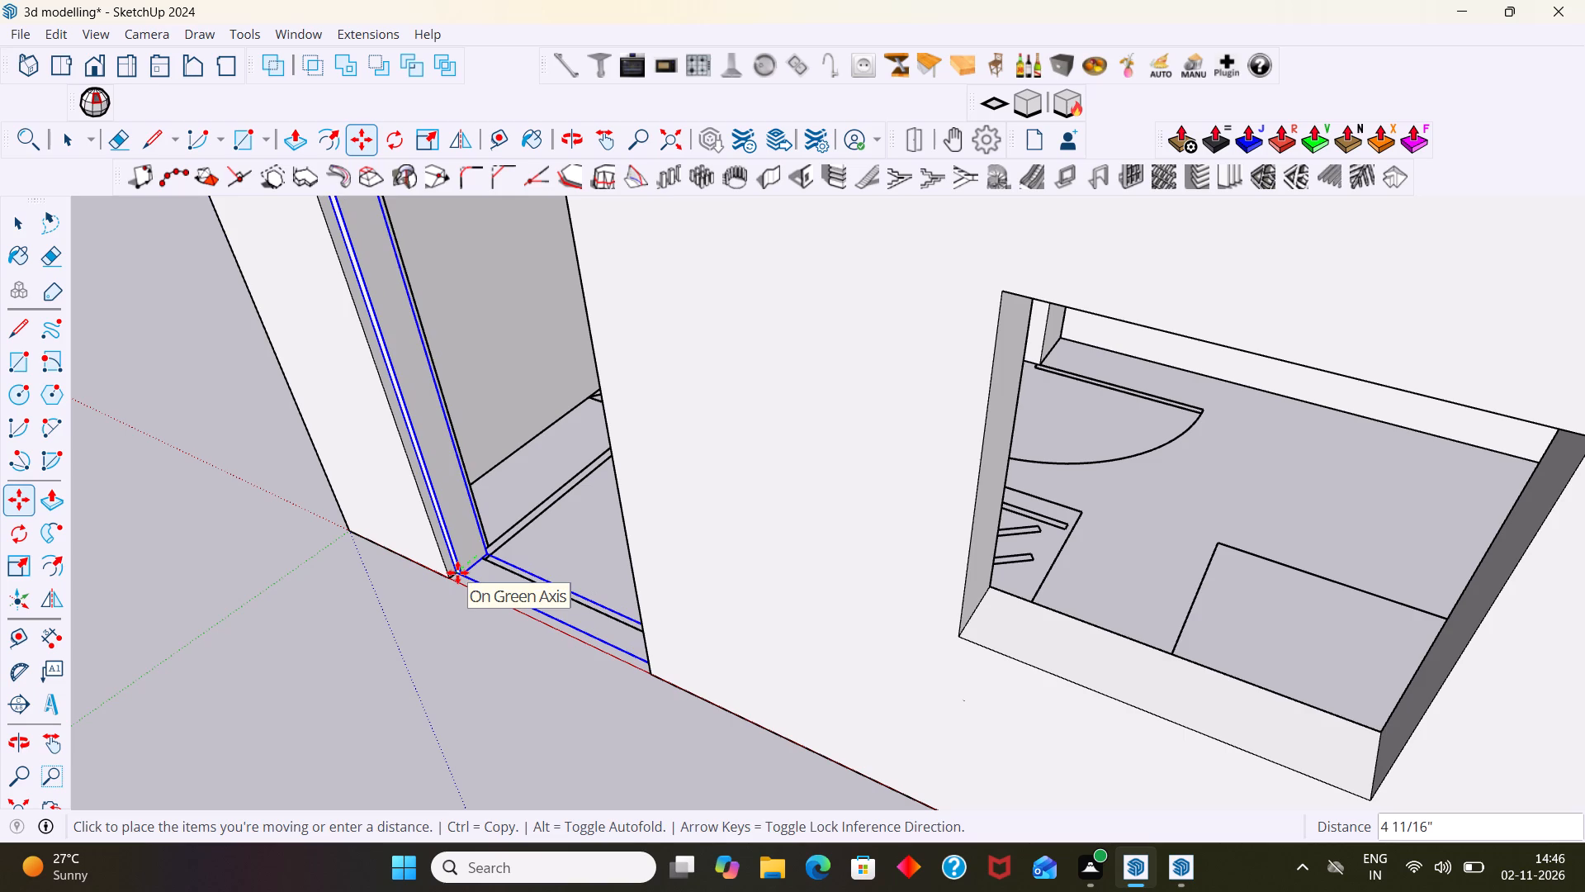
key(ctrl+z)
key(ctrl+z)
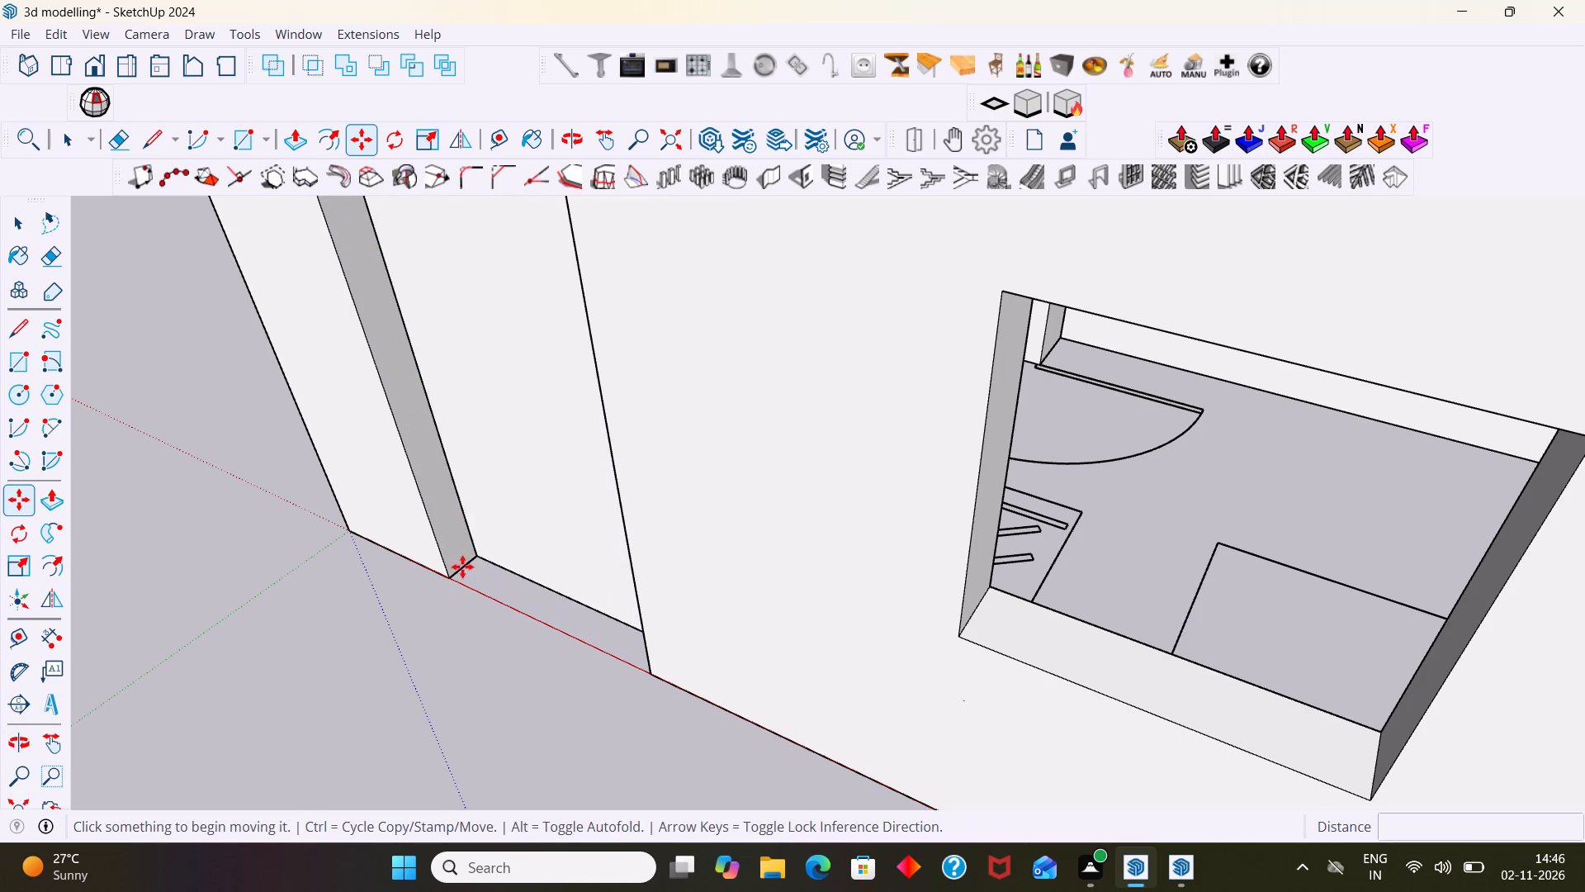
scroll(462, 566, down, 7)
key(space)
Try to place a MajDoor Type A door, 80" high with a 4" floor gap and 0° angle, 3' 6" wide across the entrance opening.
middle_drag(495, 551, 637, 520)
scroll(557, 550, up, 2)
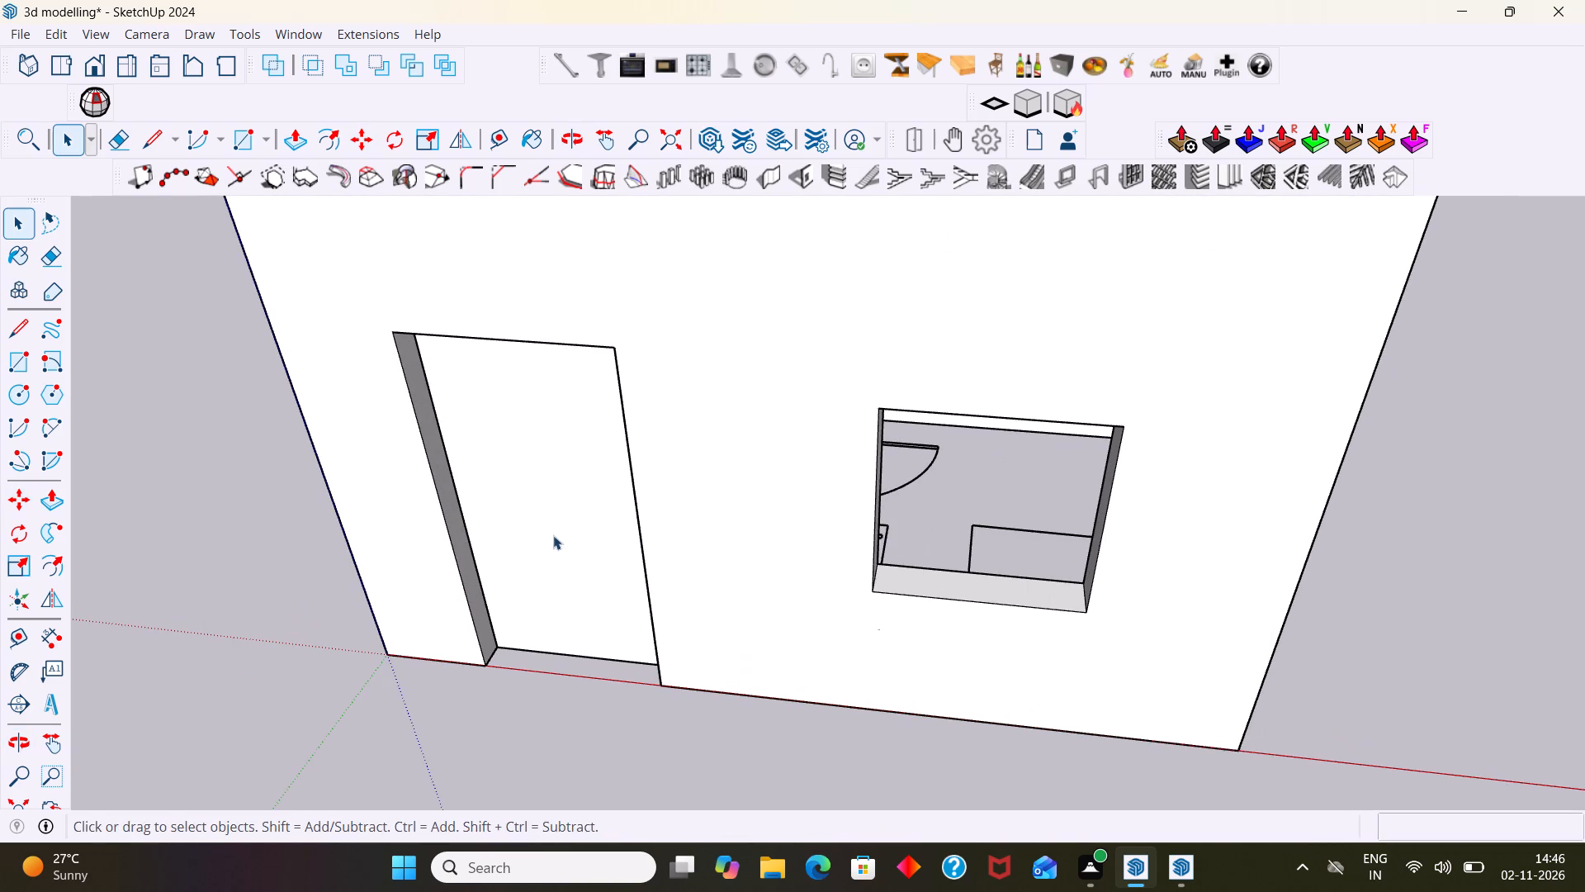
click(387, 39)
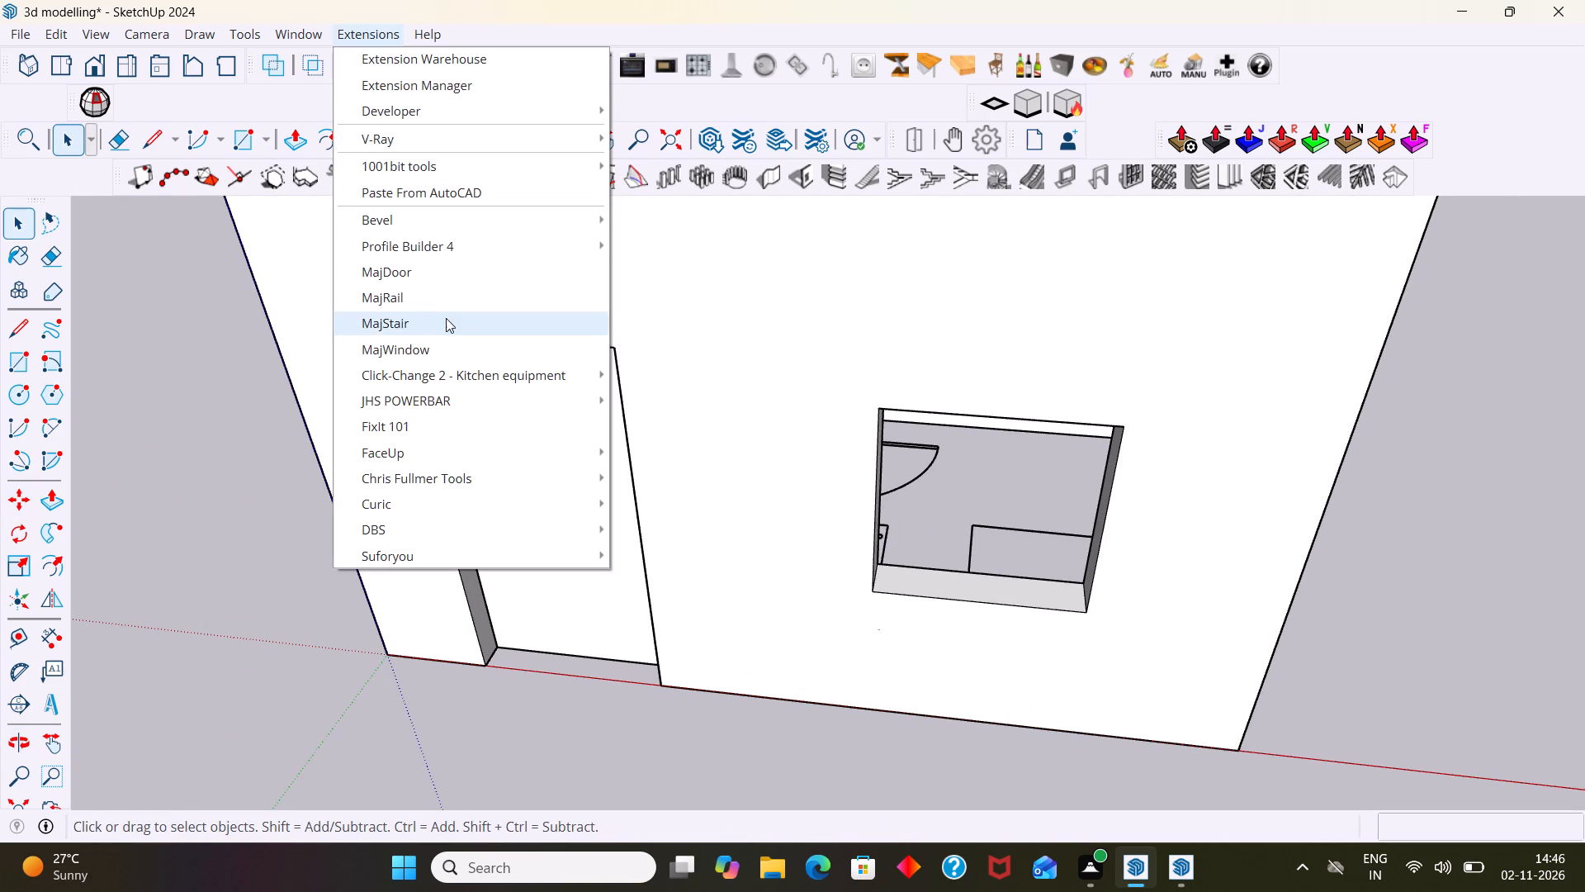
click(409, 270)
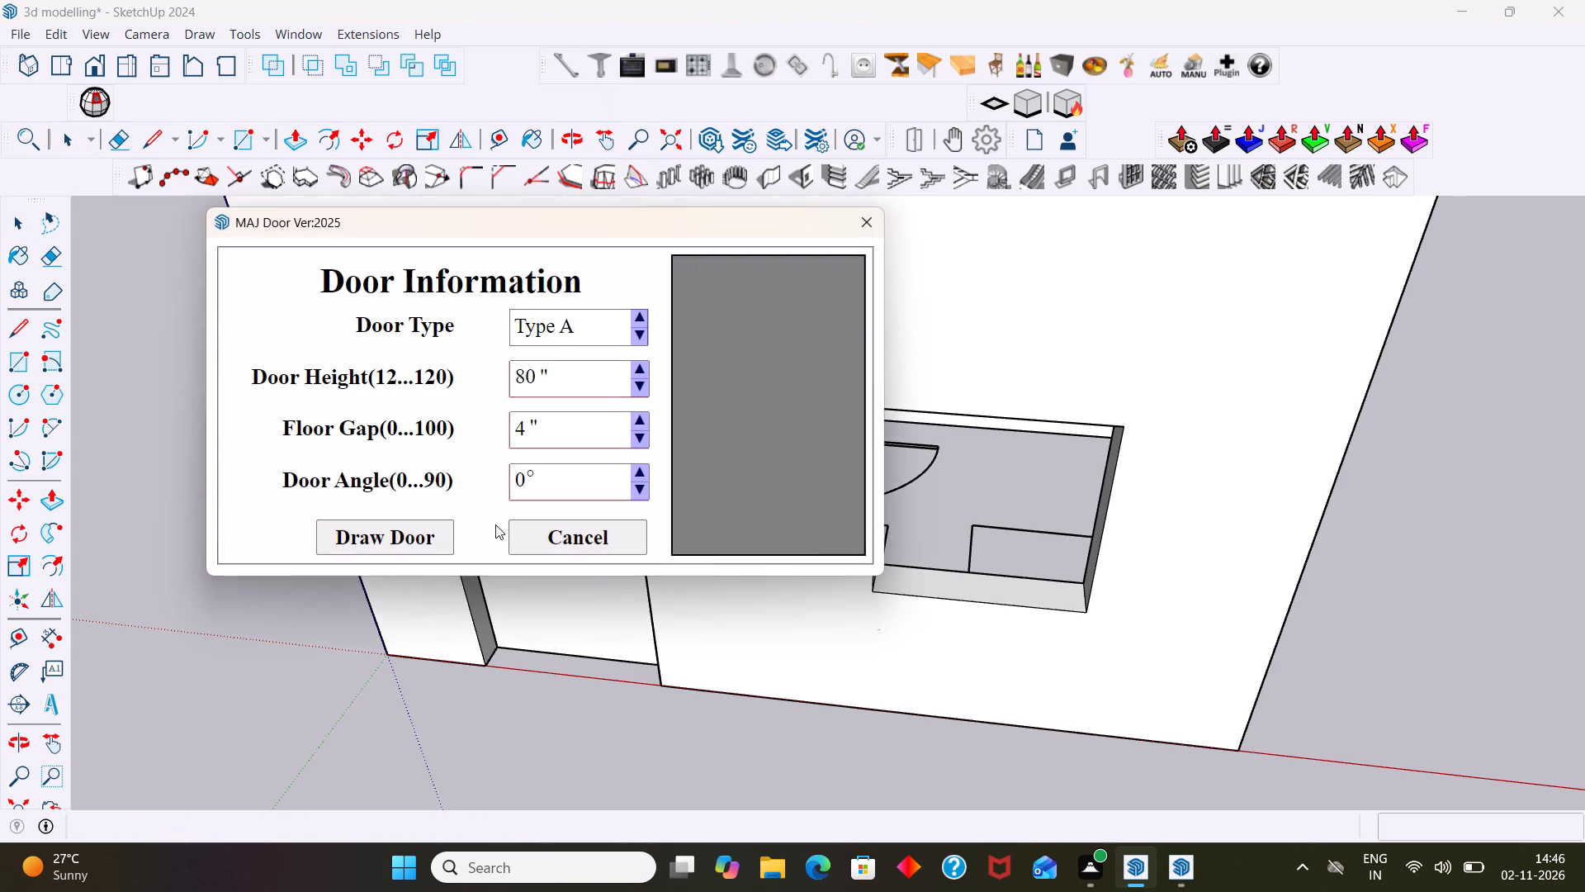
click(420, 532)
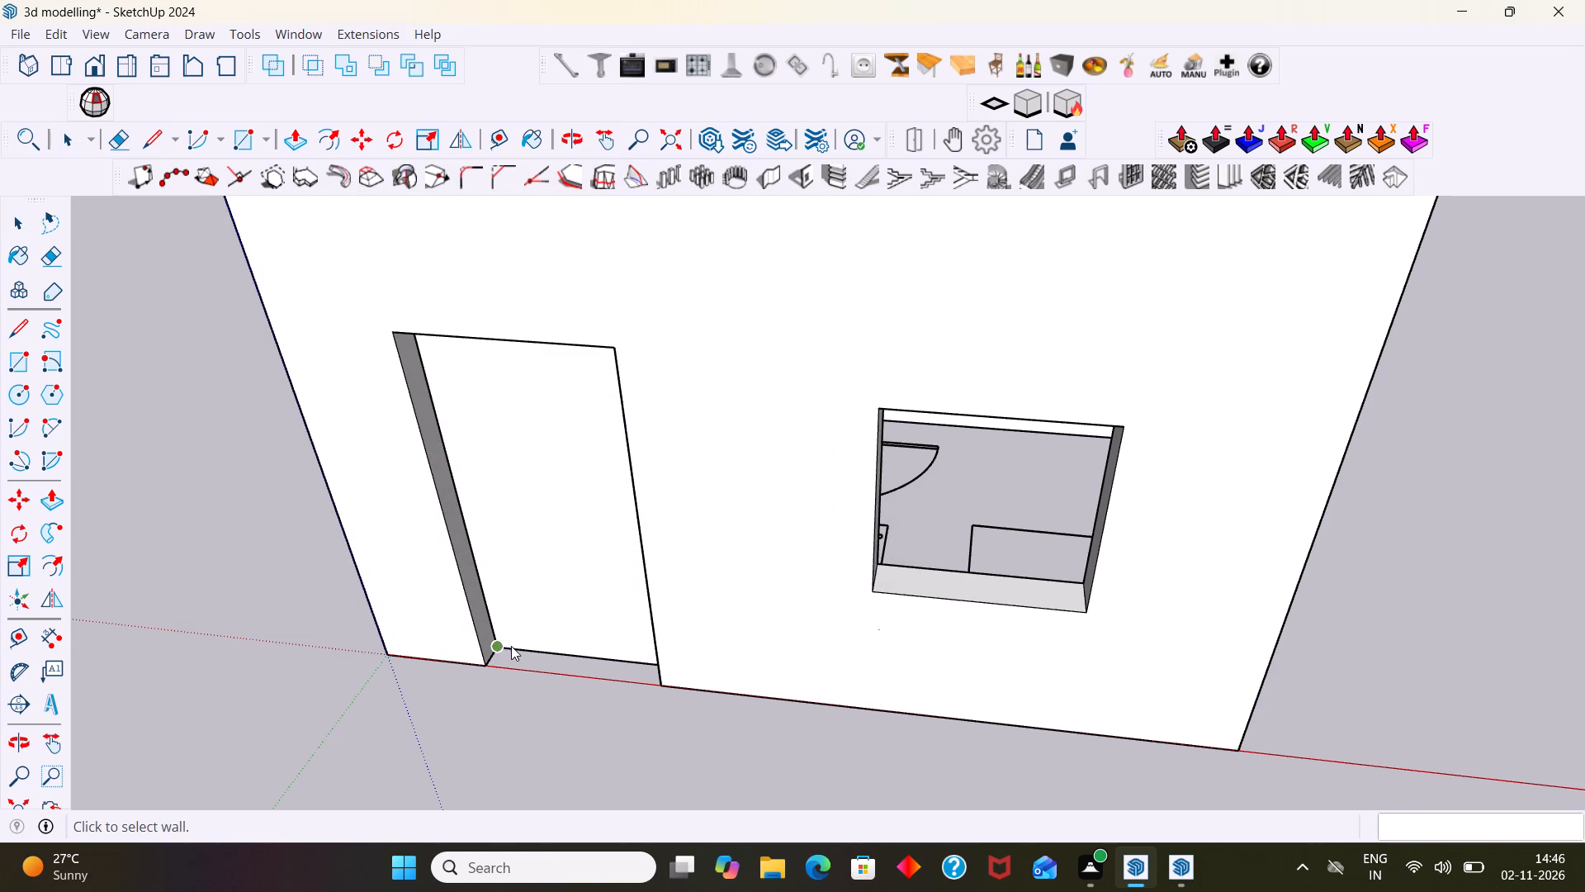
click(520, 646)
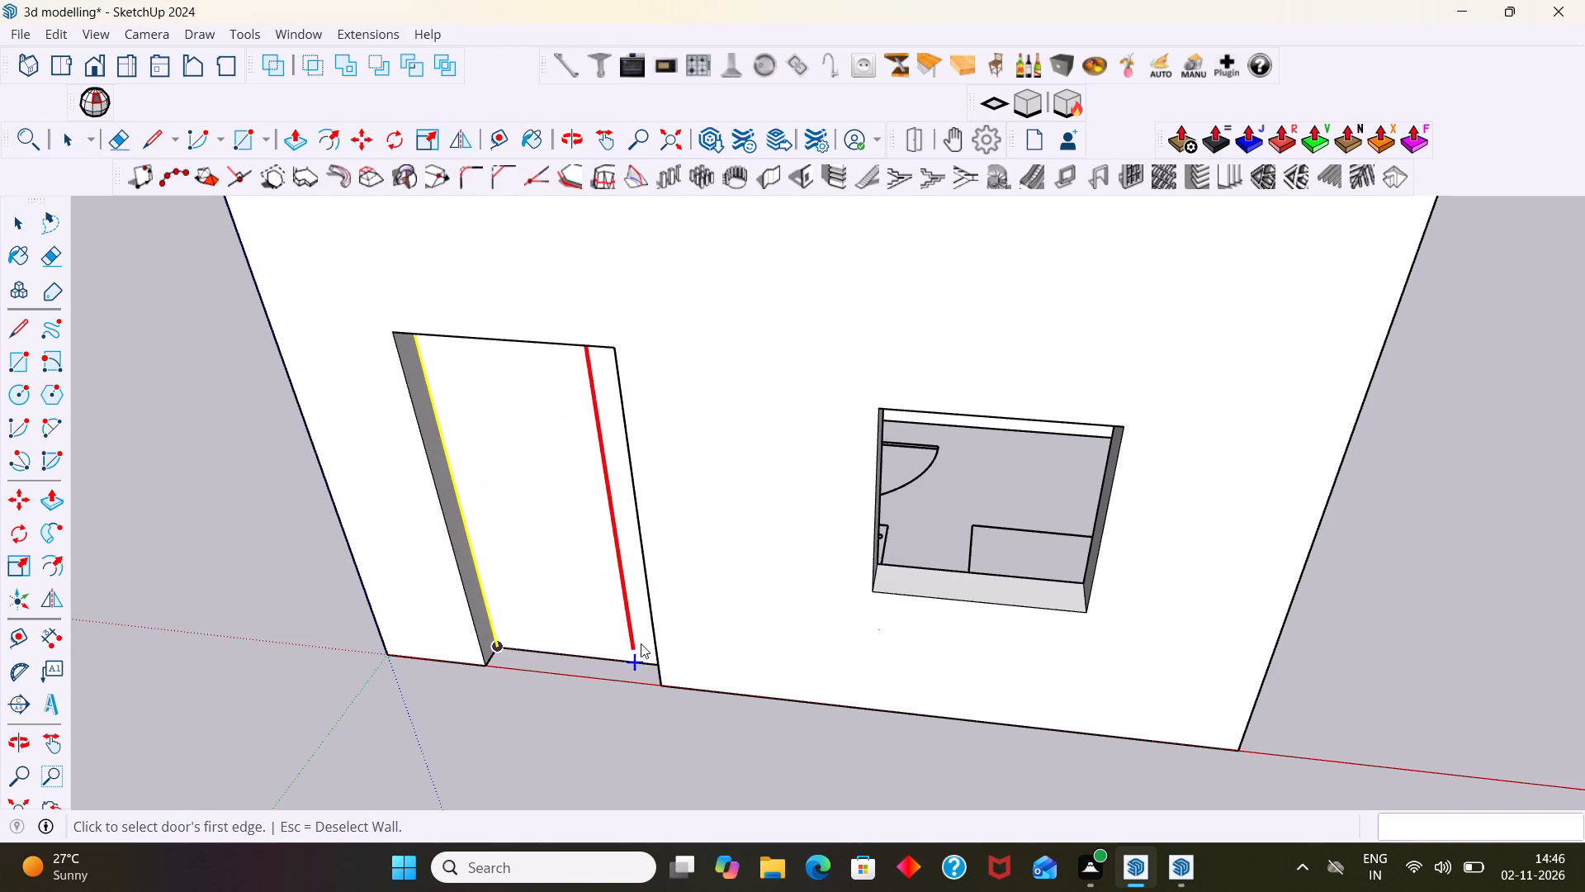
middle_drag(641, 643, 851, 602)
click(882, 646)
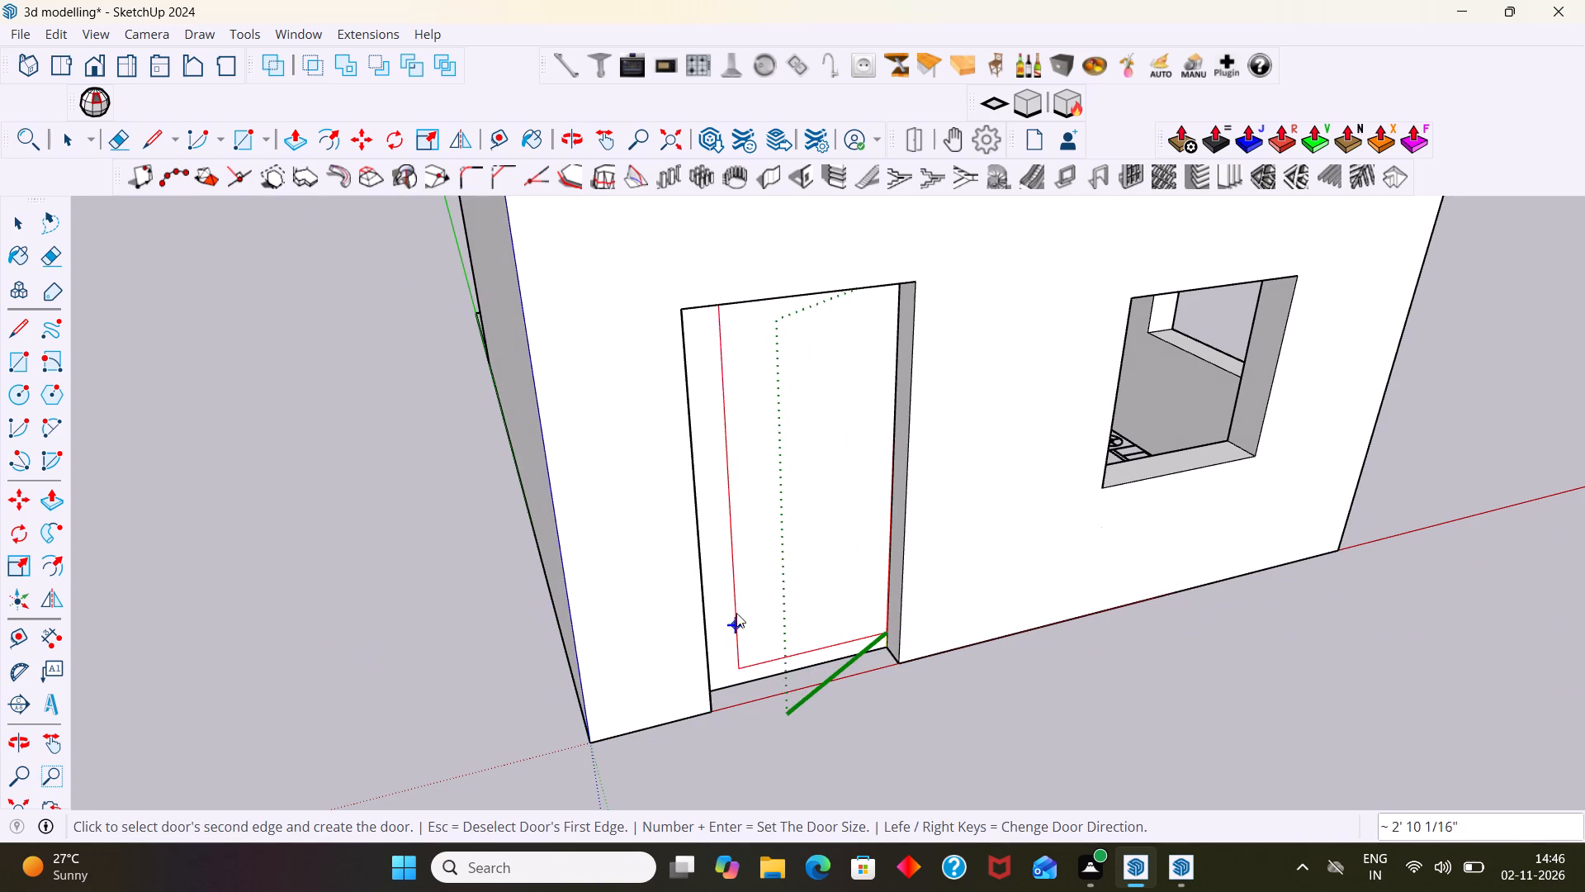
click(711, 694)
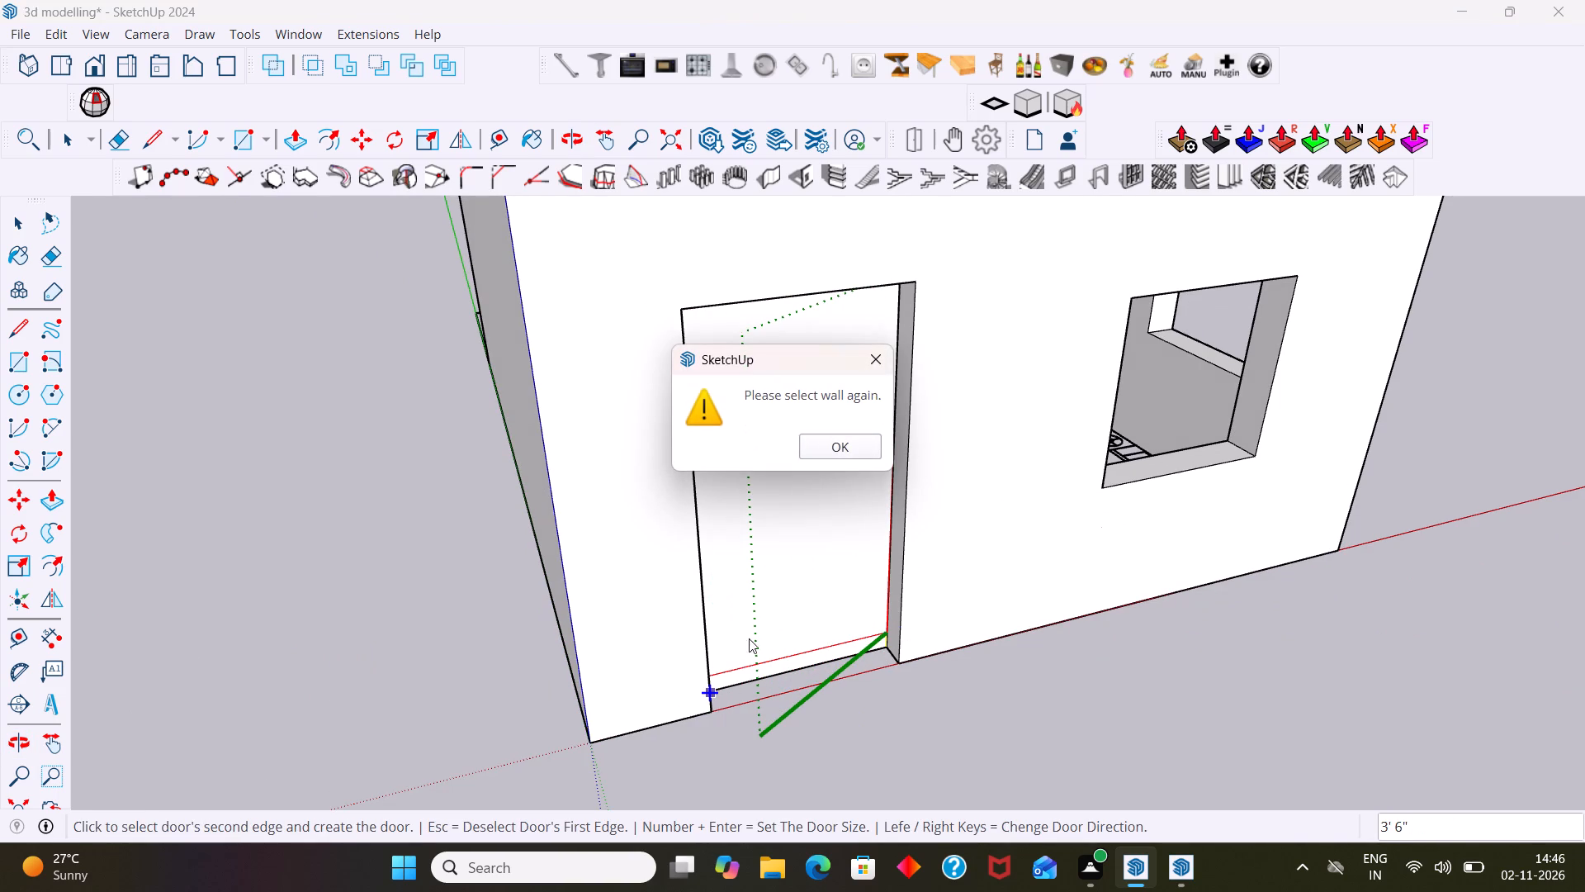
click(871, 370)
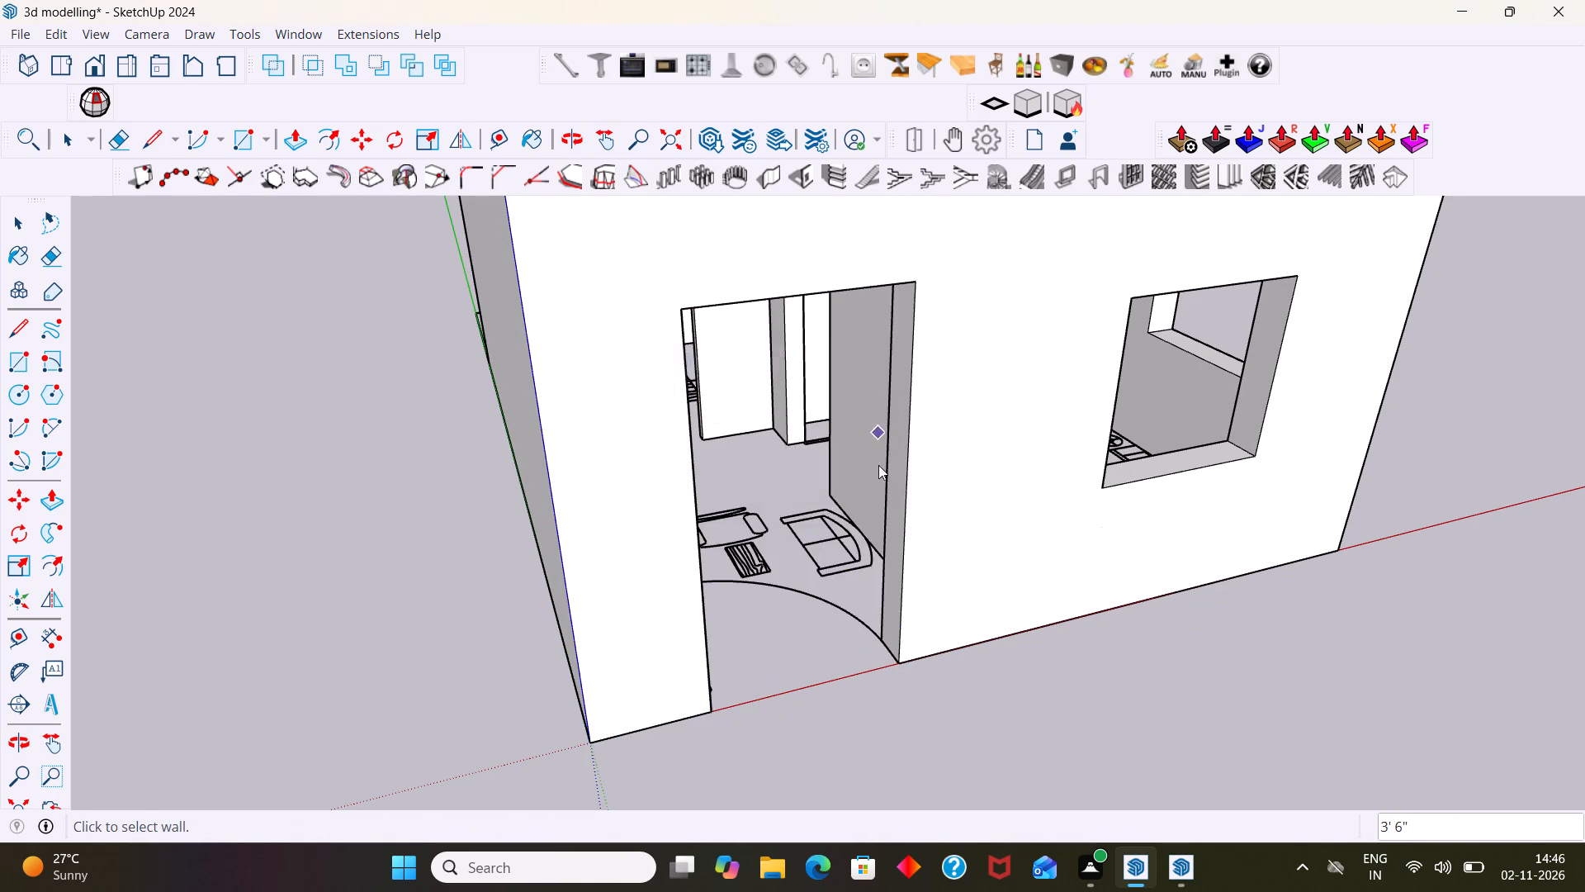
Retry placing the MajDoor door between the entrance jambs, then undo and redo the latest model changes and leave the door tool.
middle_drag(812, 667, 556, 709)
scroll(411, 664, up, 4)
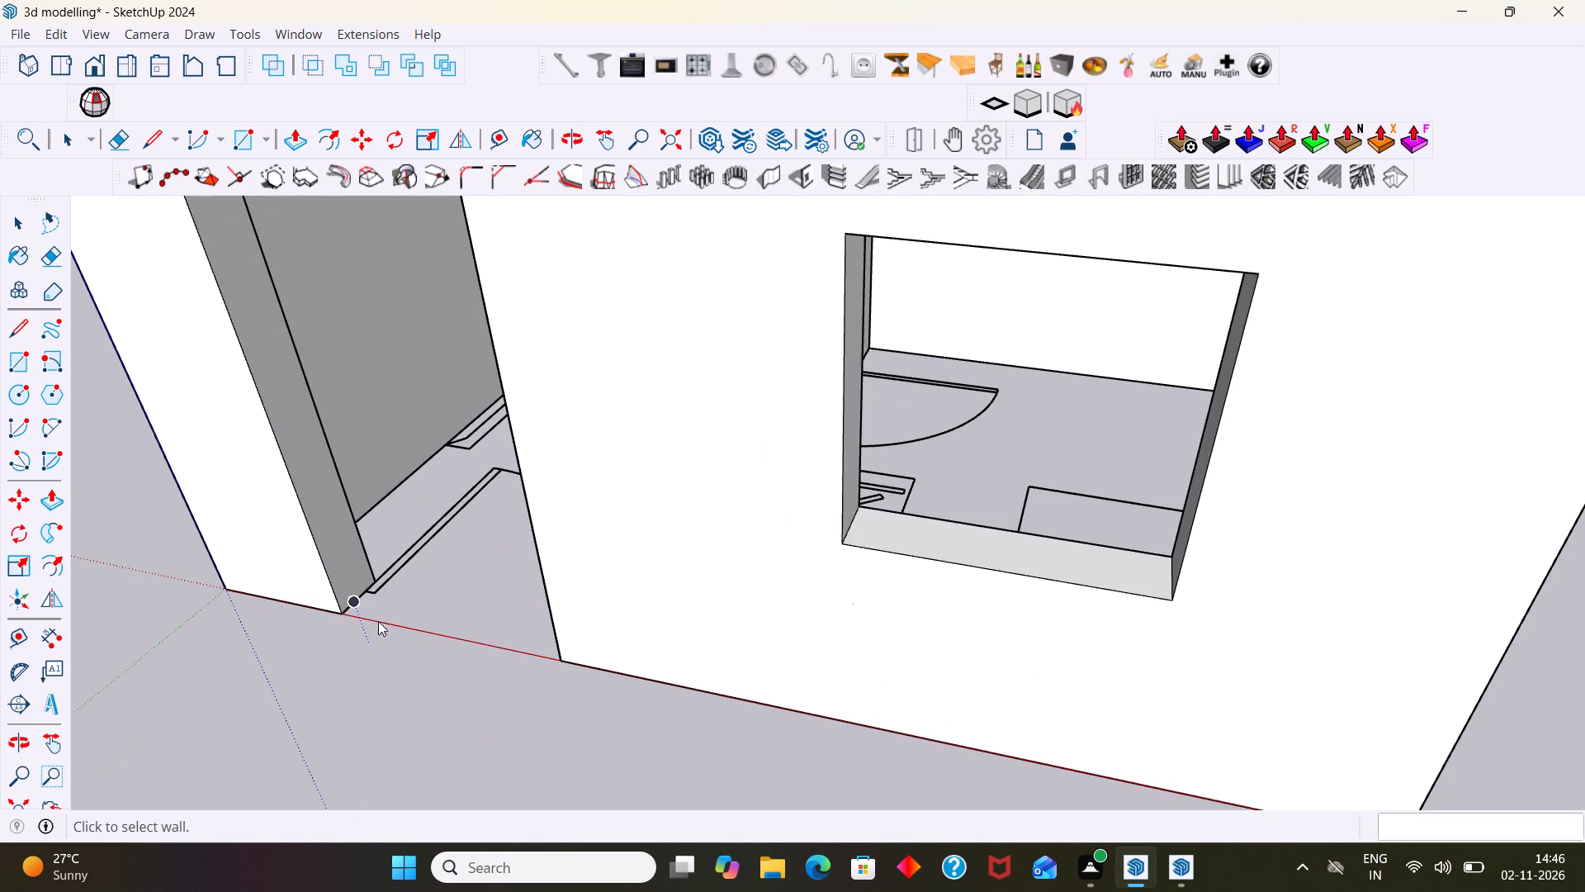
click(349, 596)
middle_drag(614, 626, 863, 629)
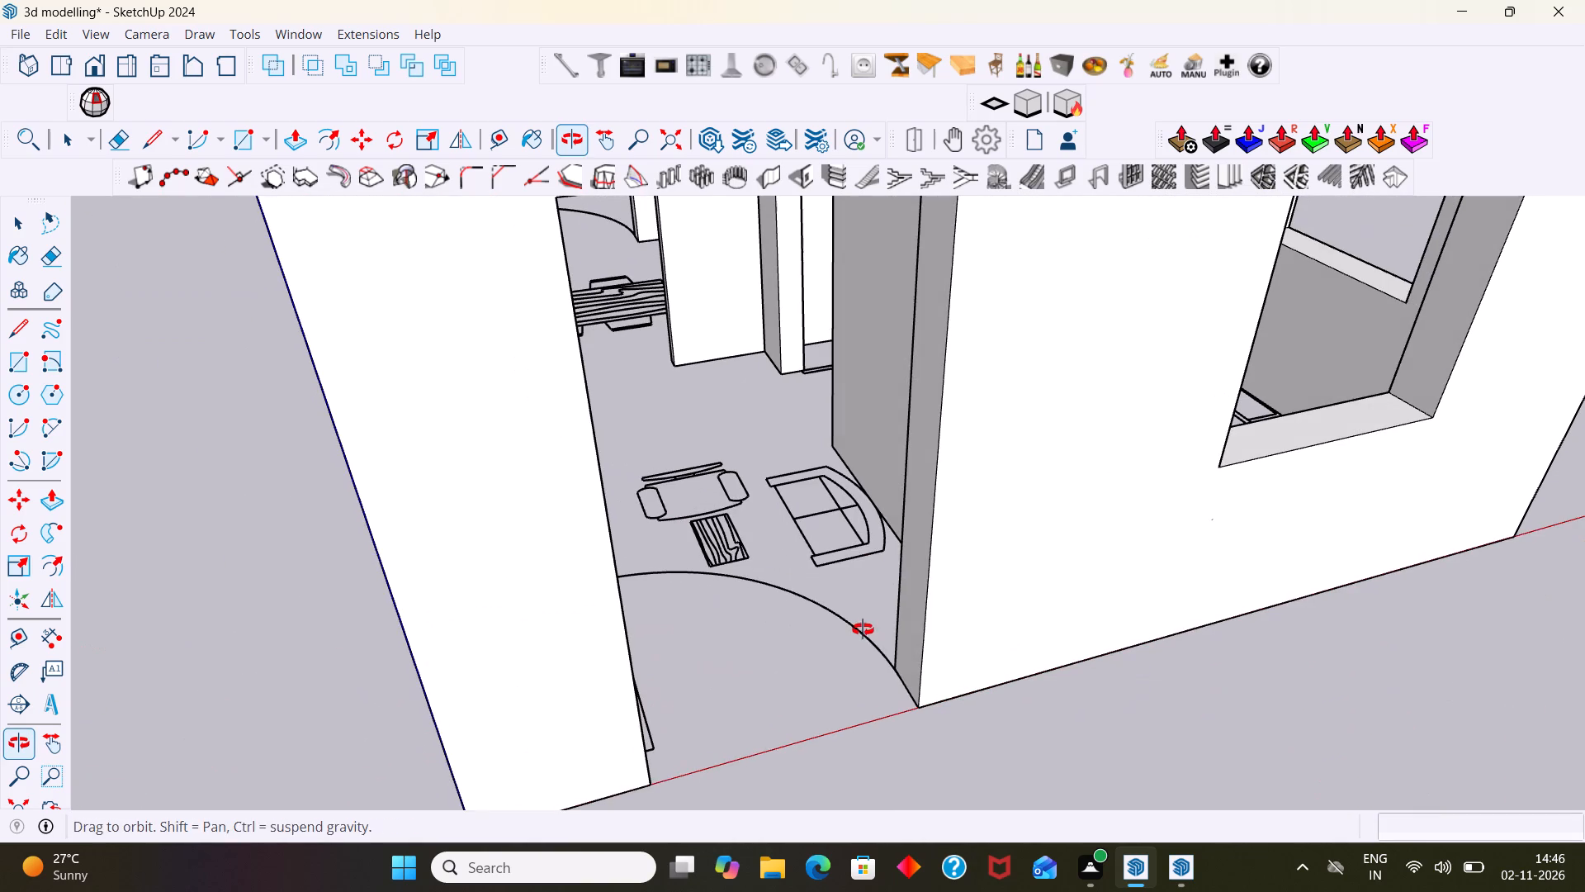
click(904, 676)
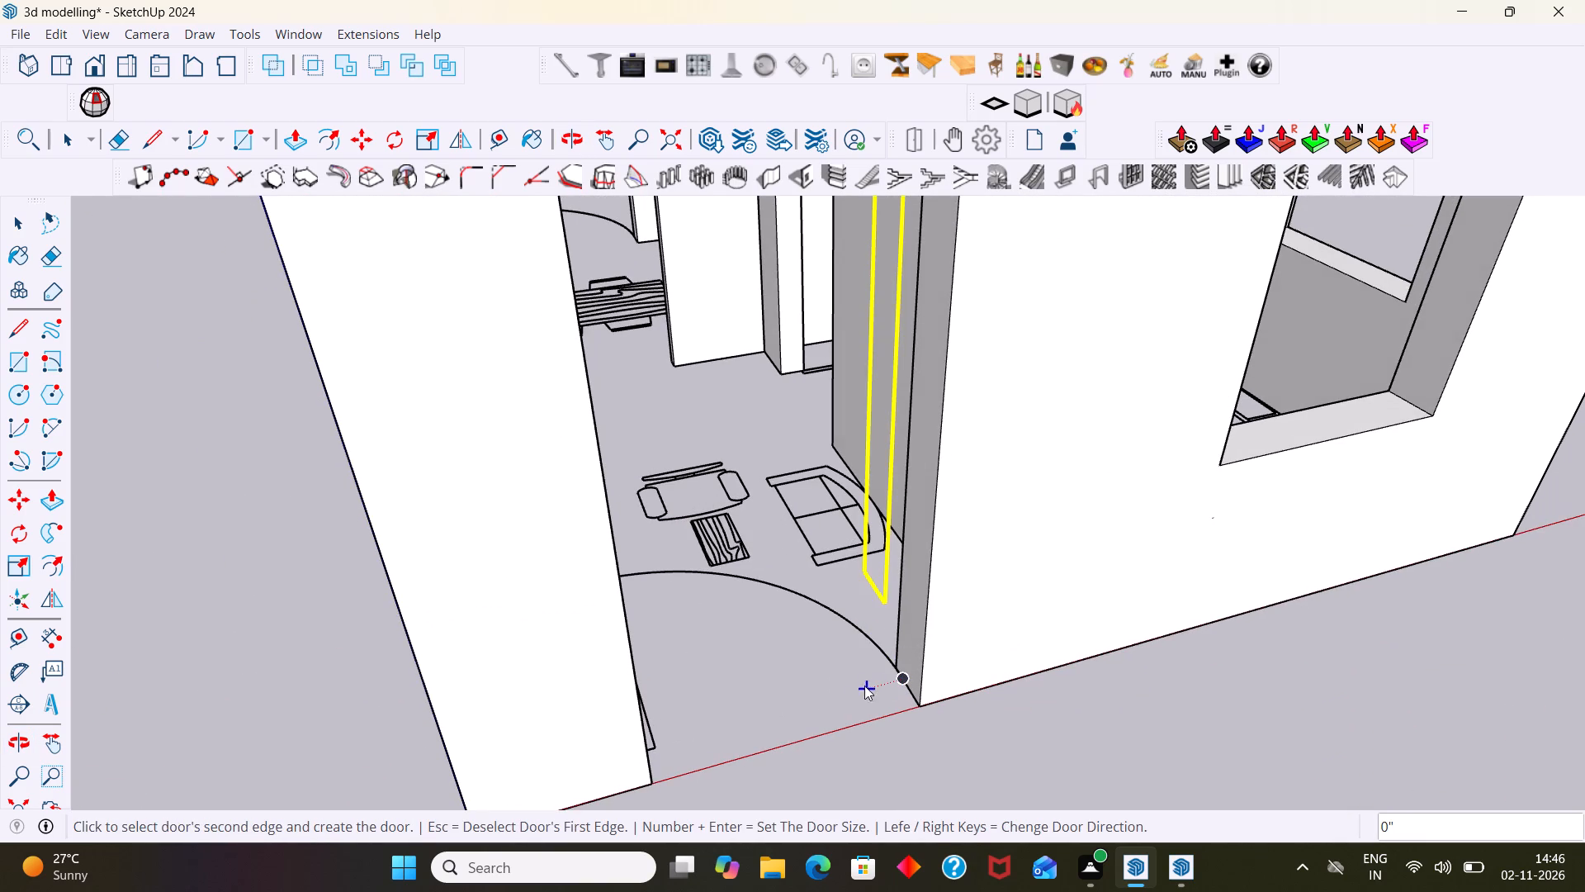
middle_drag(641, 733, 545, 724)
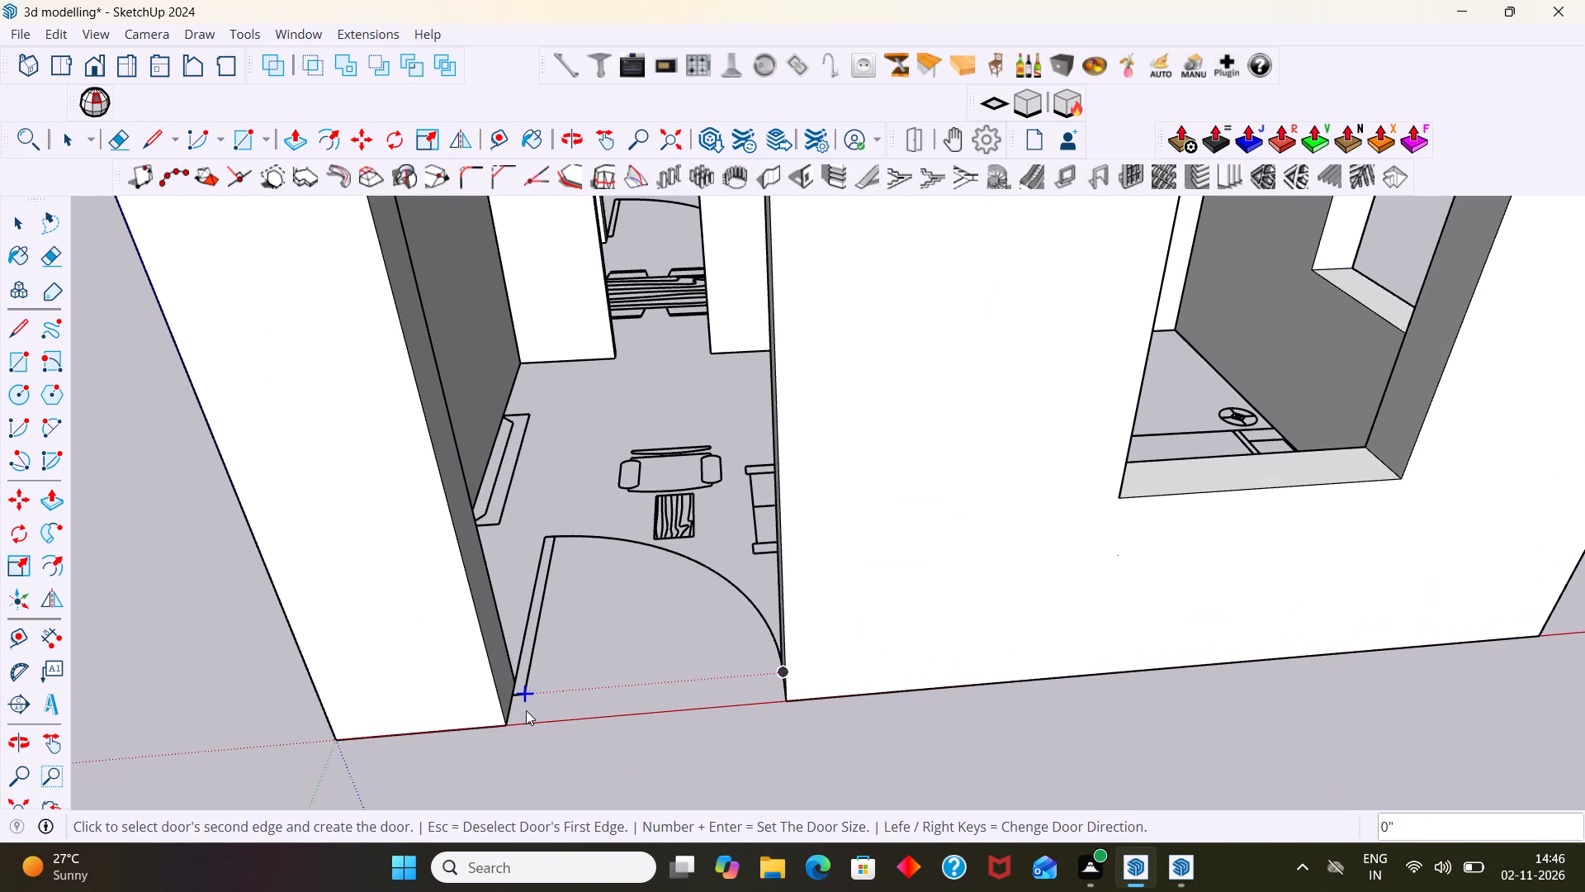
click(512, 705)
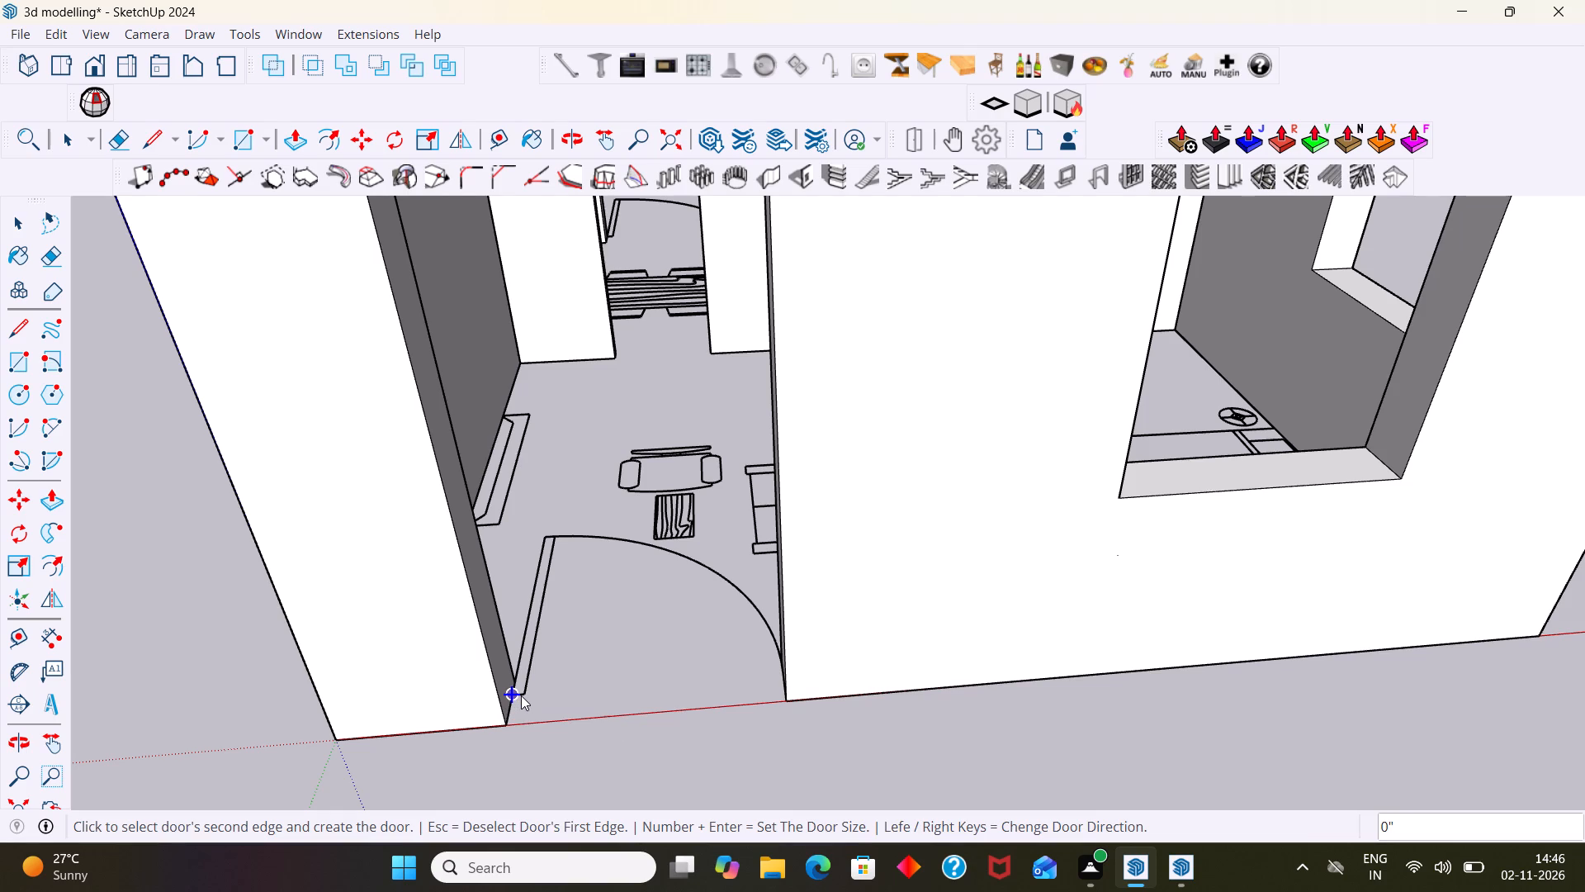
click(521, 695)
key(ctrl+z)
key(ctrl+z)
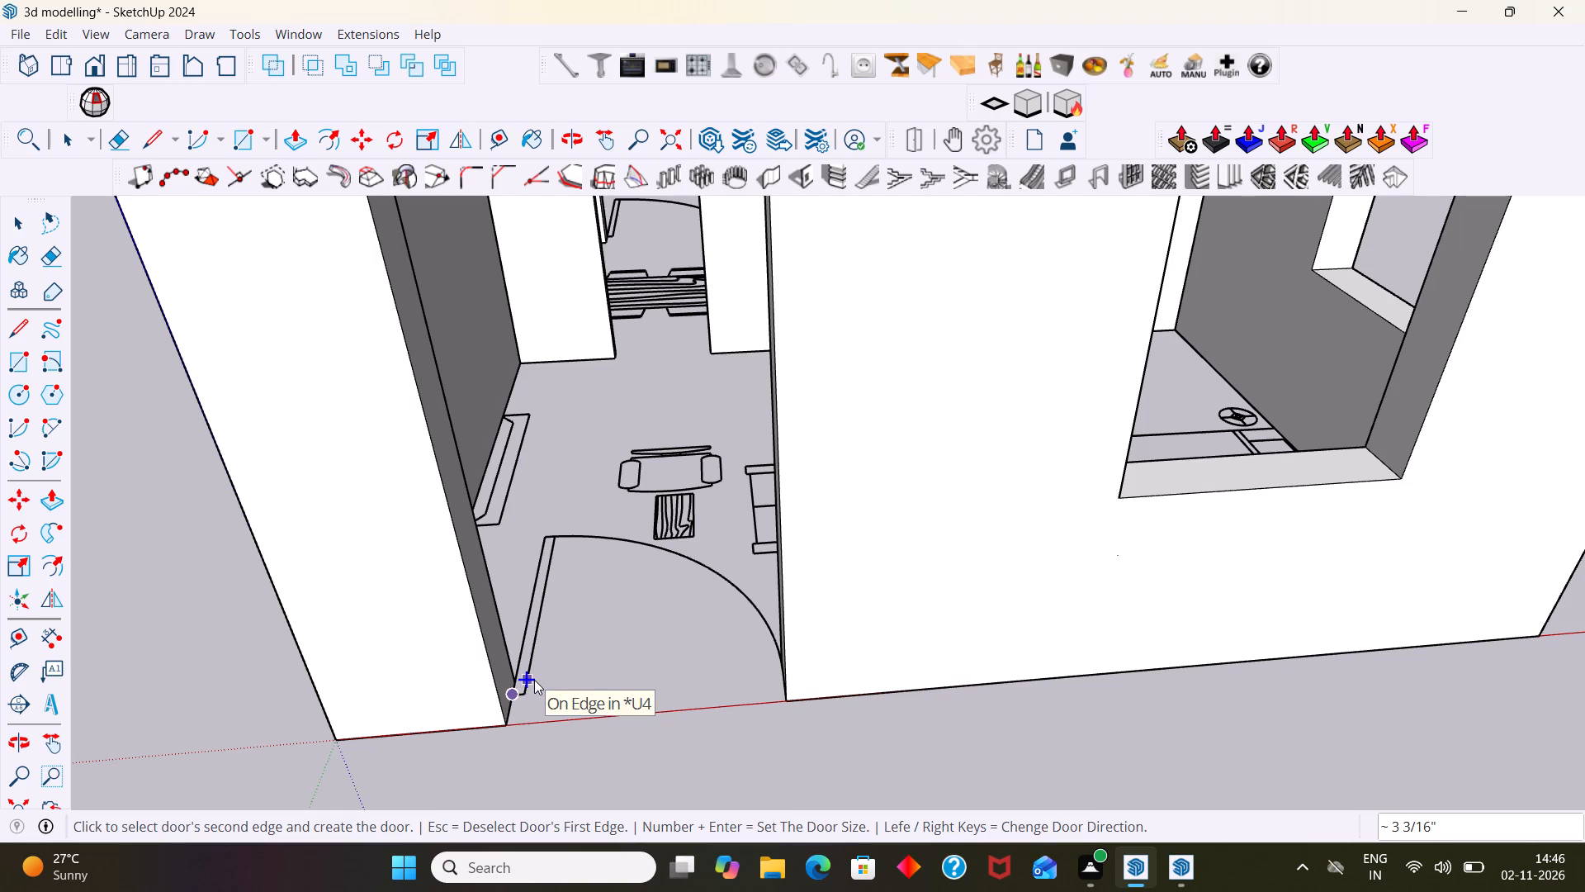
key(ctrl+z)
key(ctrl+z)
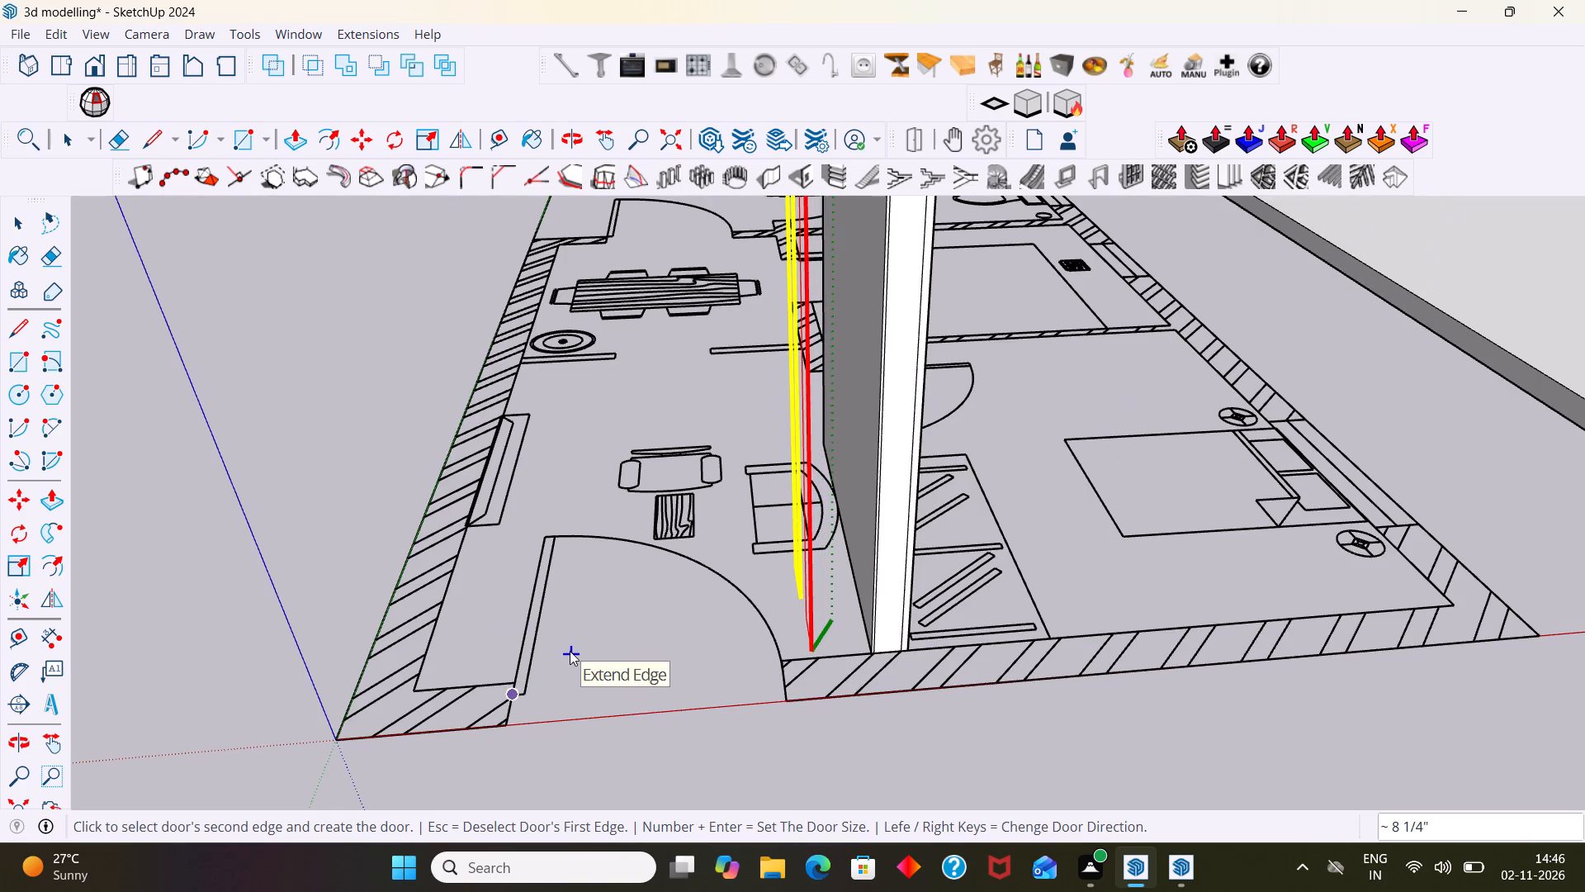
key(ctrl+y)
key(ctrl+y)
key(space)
Draw a vertical 3' 6" by 3' 6" rectangle filling the front window opening, midway through the wall's thickness.
scroll(703, 487, down, 3)
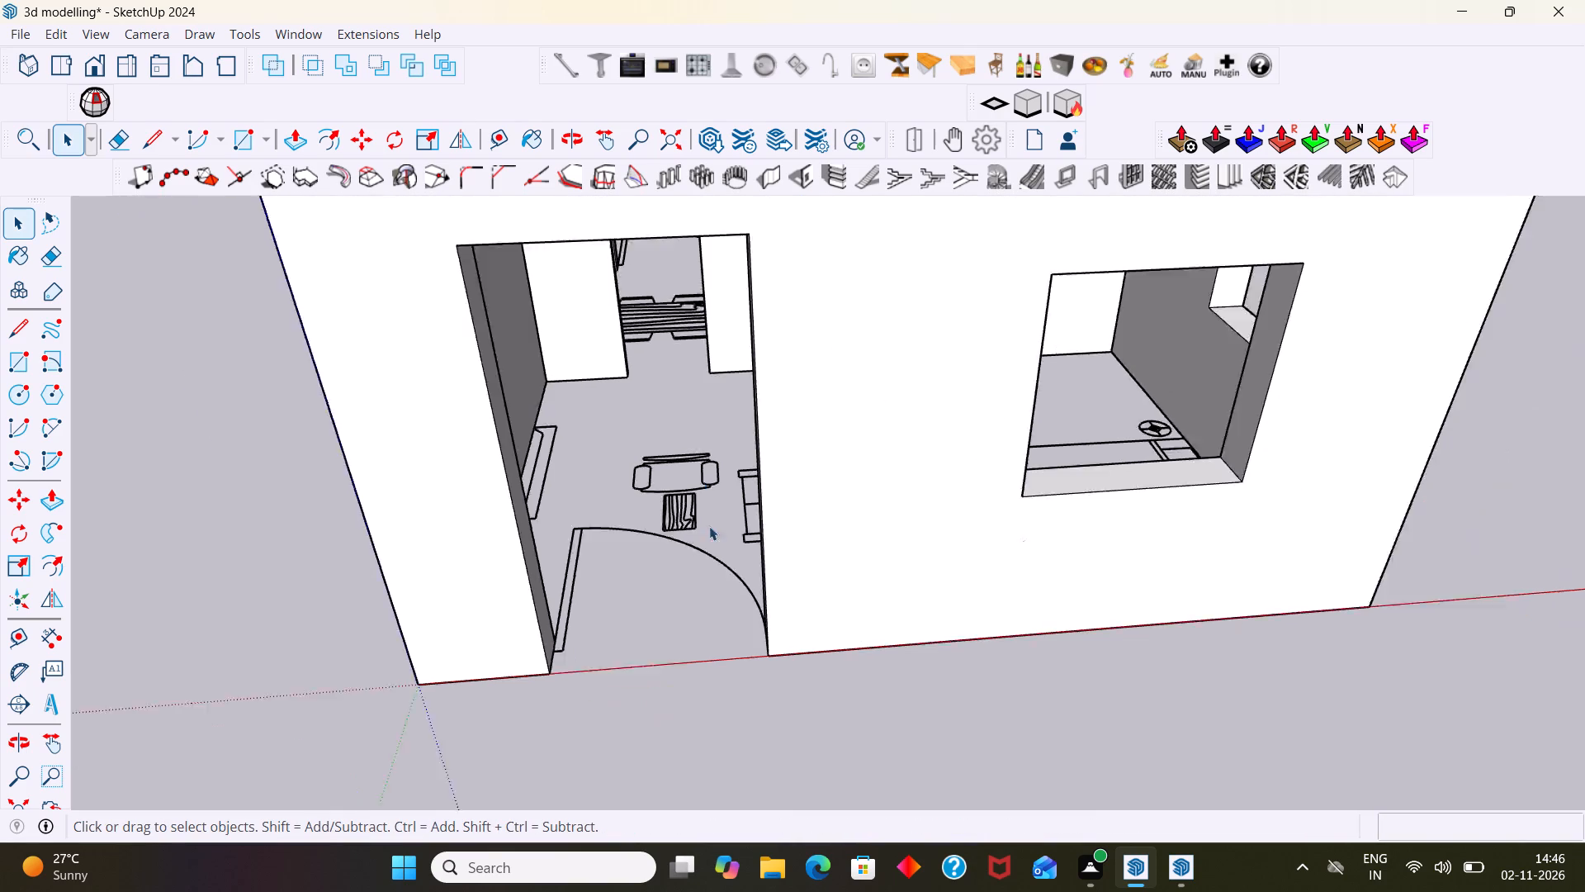
scroll(709, 526, down, 8)
middle_drag(678, 562, 756, 507)
scroll(882, 467, up, 3)
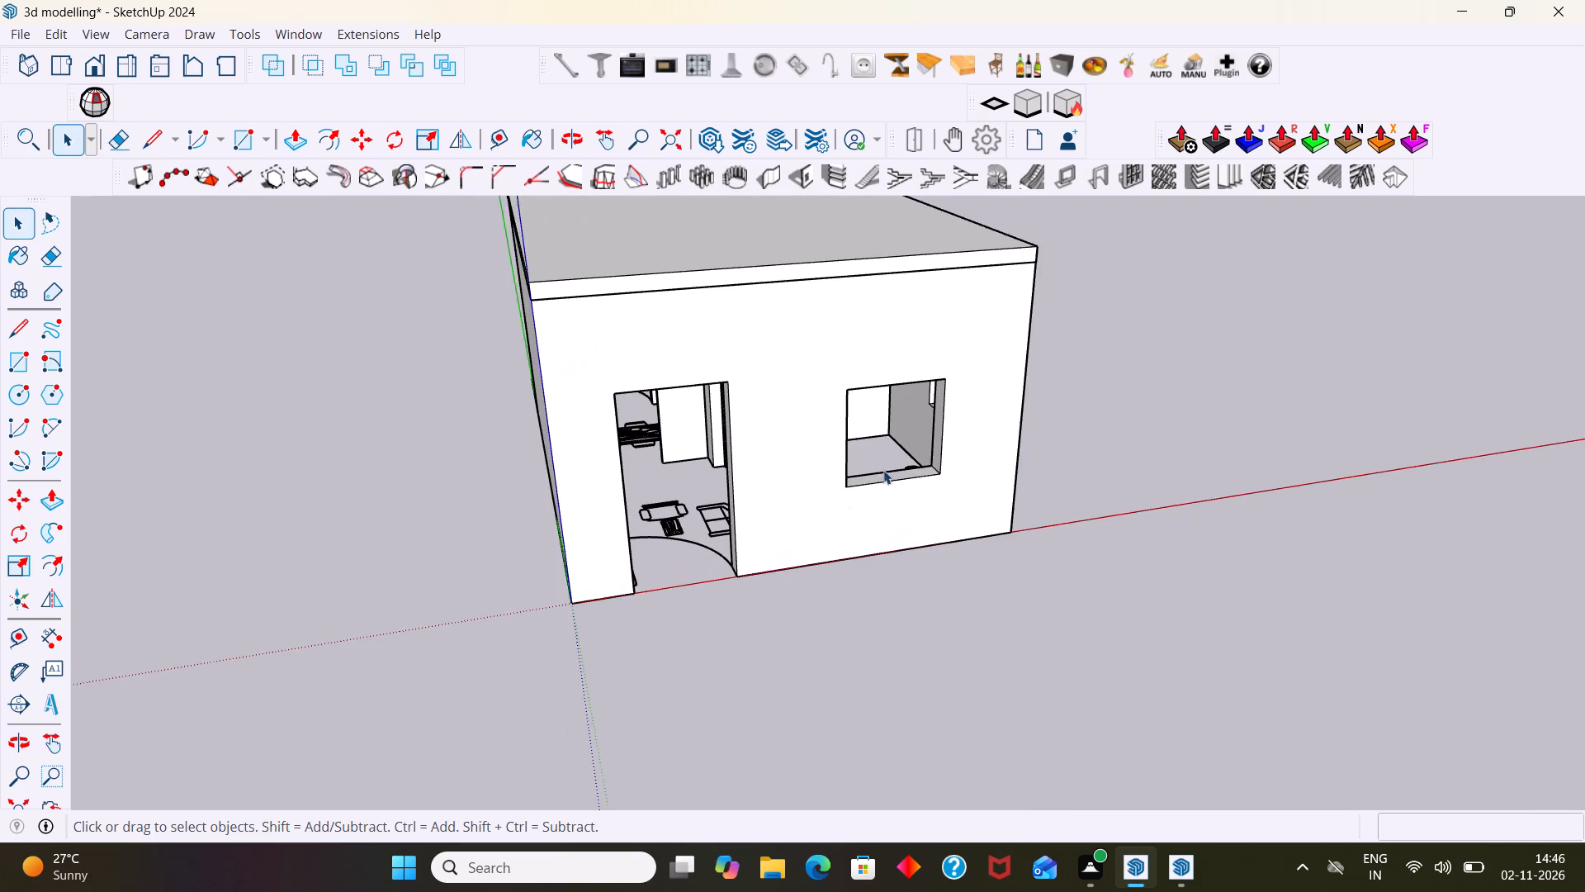
shift+middle_drag(888, 471, 718, 472)
scroll(752, 462, up, 3)
middle_drag(736, 448, 549, 456)
scroll(542, 440, up, 2)
middle_drag(538, 420, 538, 372)
shift+middle_drag(564, 457, 613, 605)
scroll(560, 443, up, 1)
middle_drag(558, 437, 563, 409)
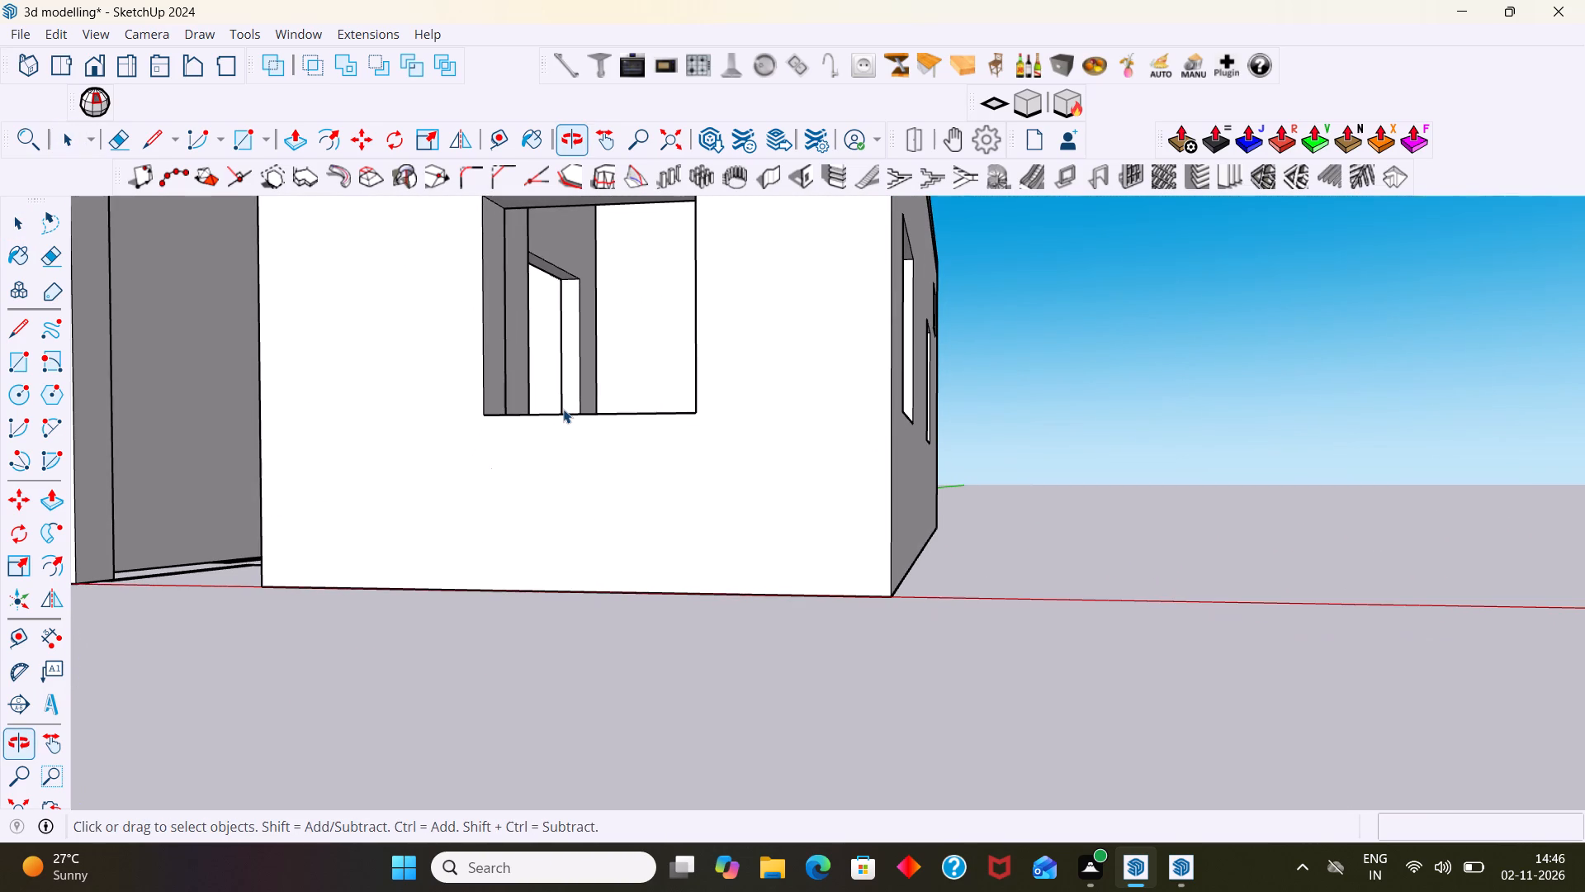
middle_drag(563, 409, 562, 410)
key(r)
middle_drag(517, 334, 523, 489)
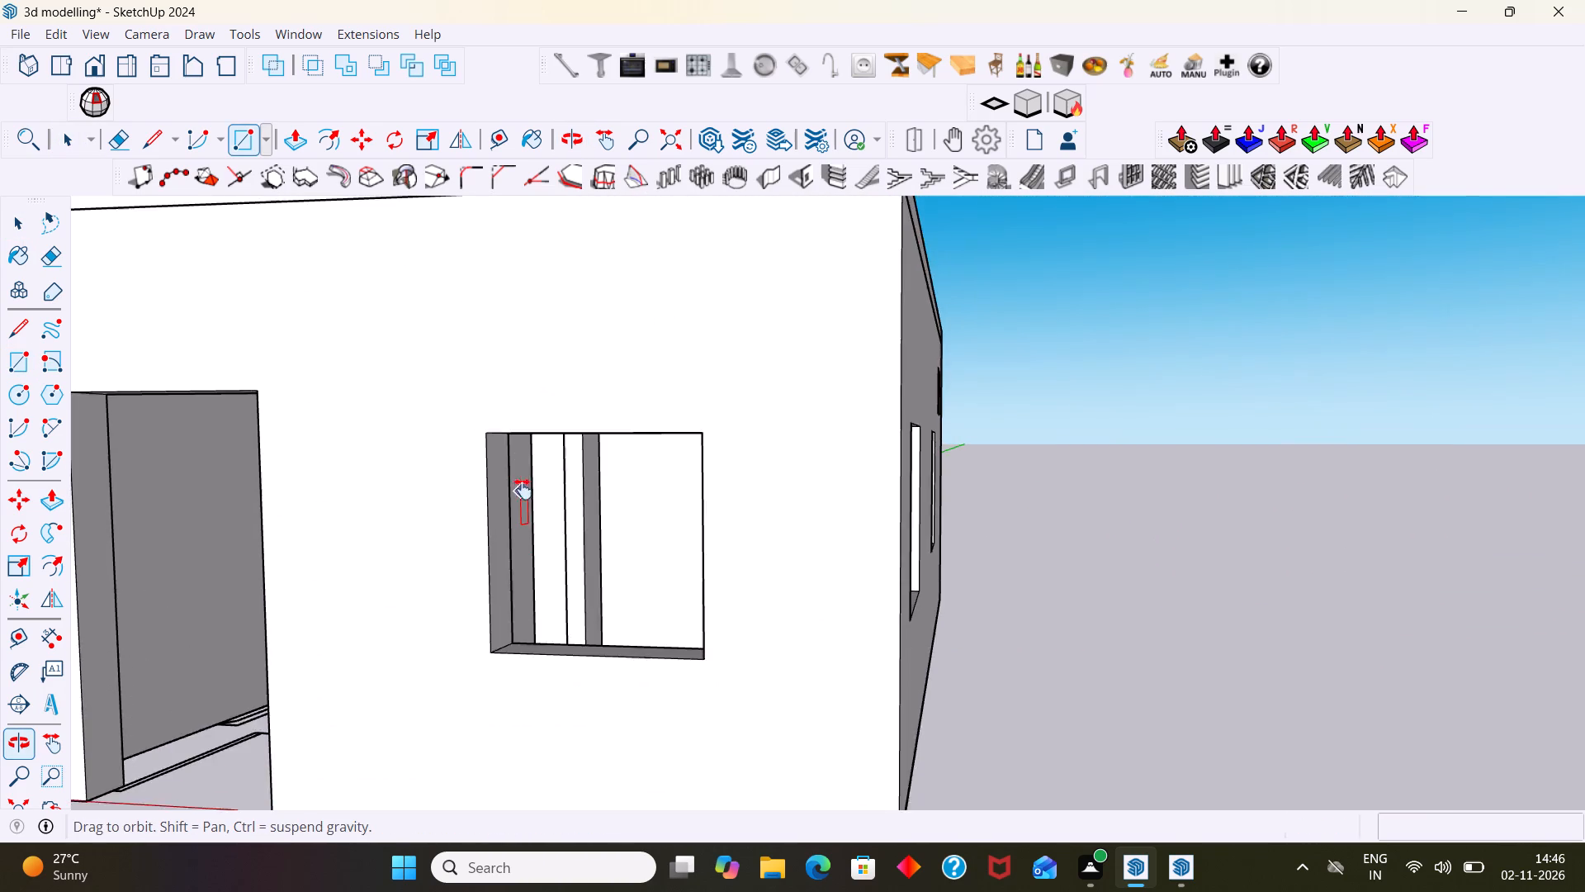
middle_drag(523, 489, 524, 402)
scroll(509, 249, up, 5)
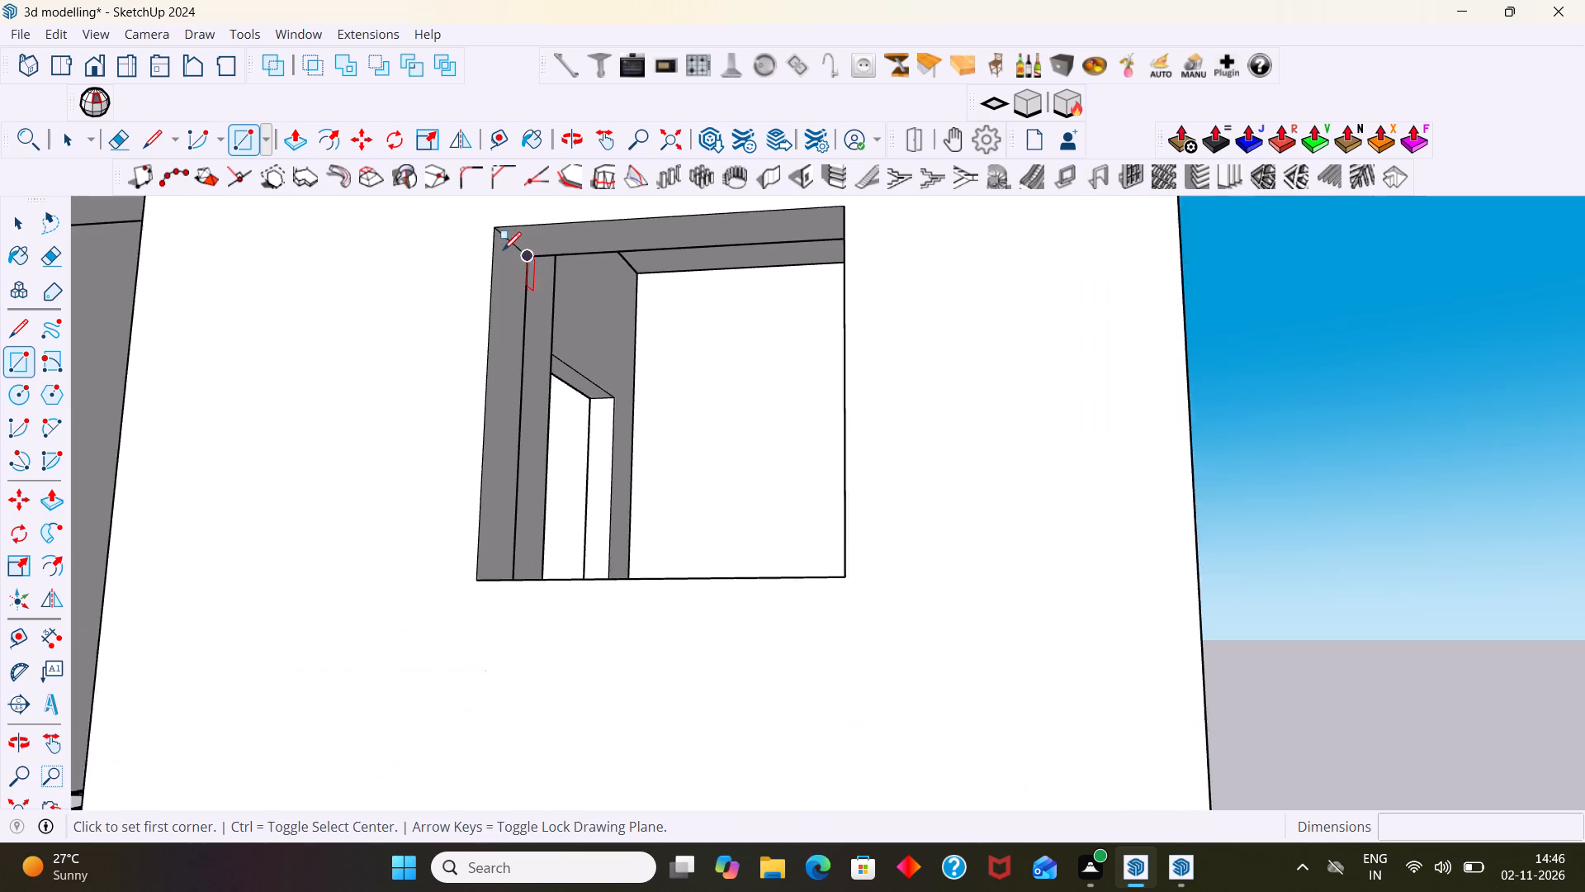
scroll(503, 250, up, 2)
click(510, 246)
scroll(612, 546, down, 4)
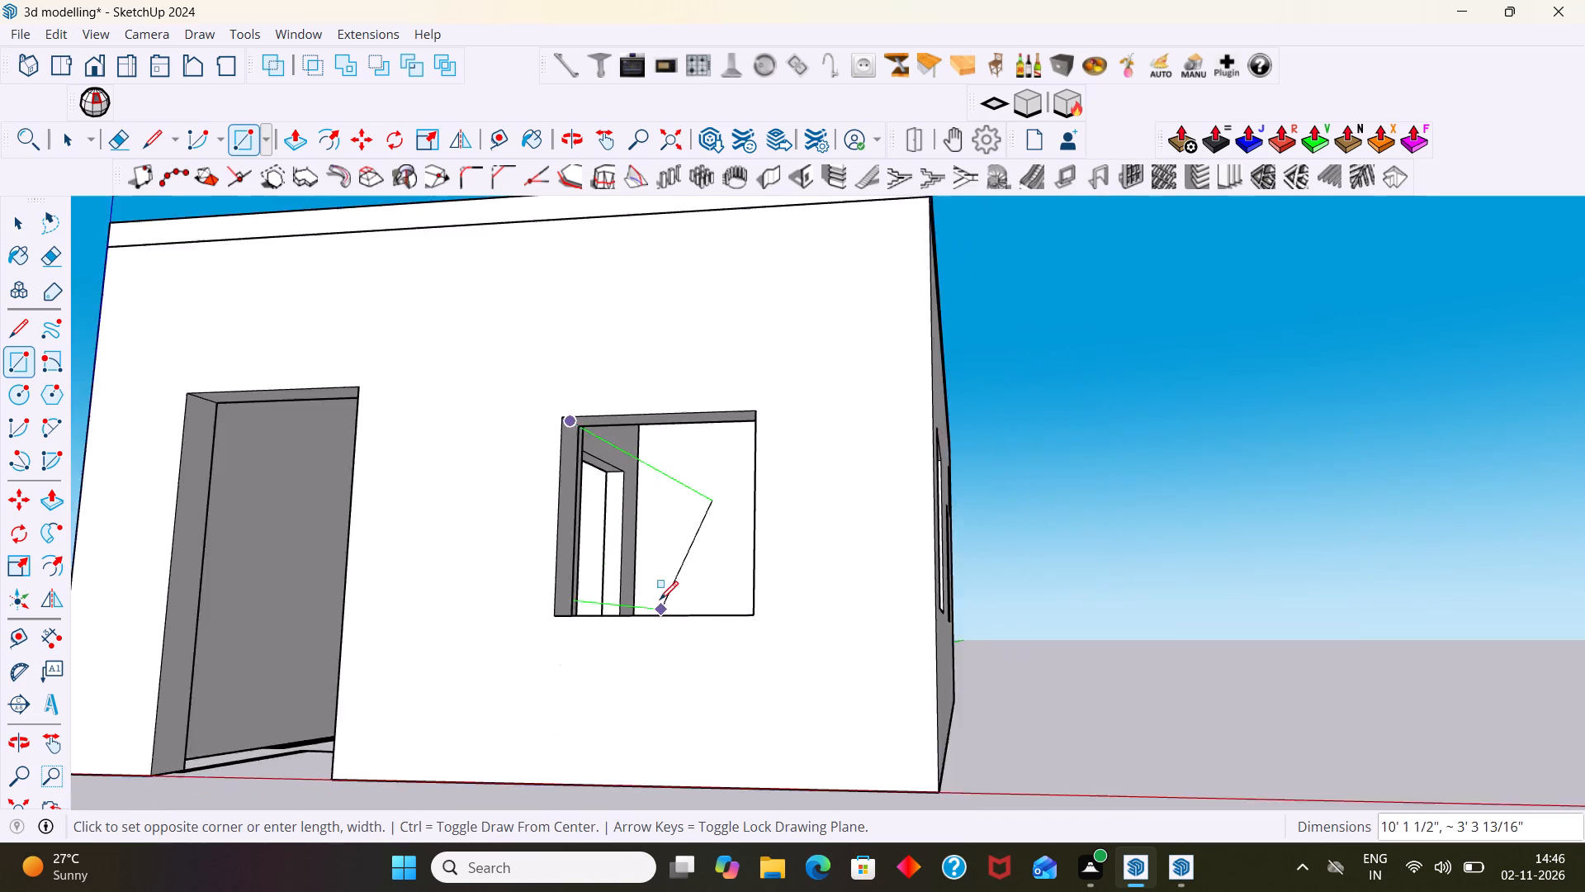
scroll(660, 600, down, 2)
middle_drag(701, 629, 726, 716)
shift+middle_drag(708, 670, 666, 532)
middle_drag(670, 576, 693, 640)
scroll(688, 612, up, 4)
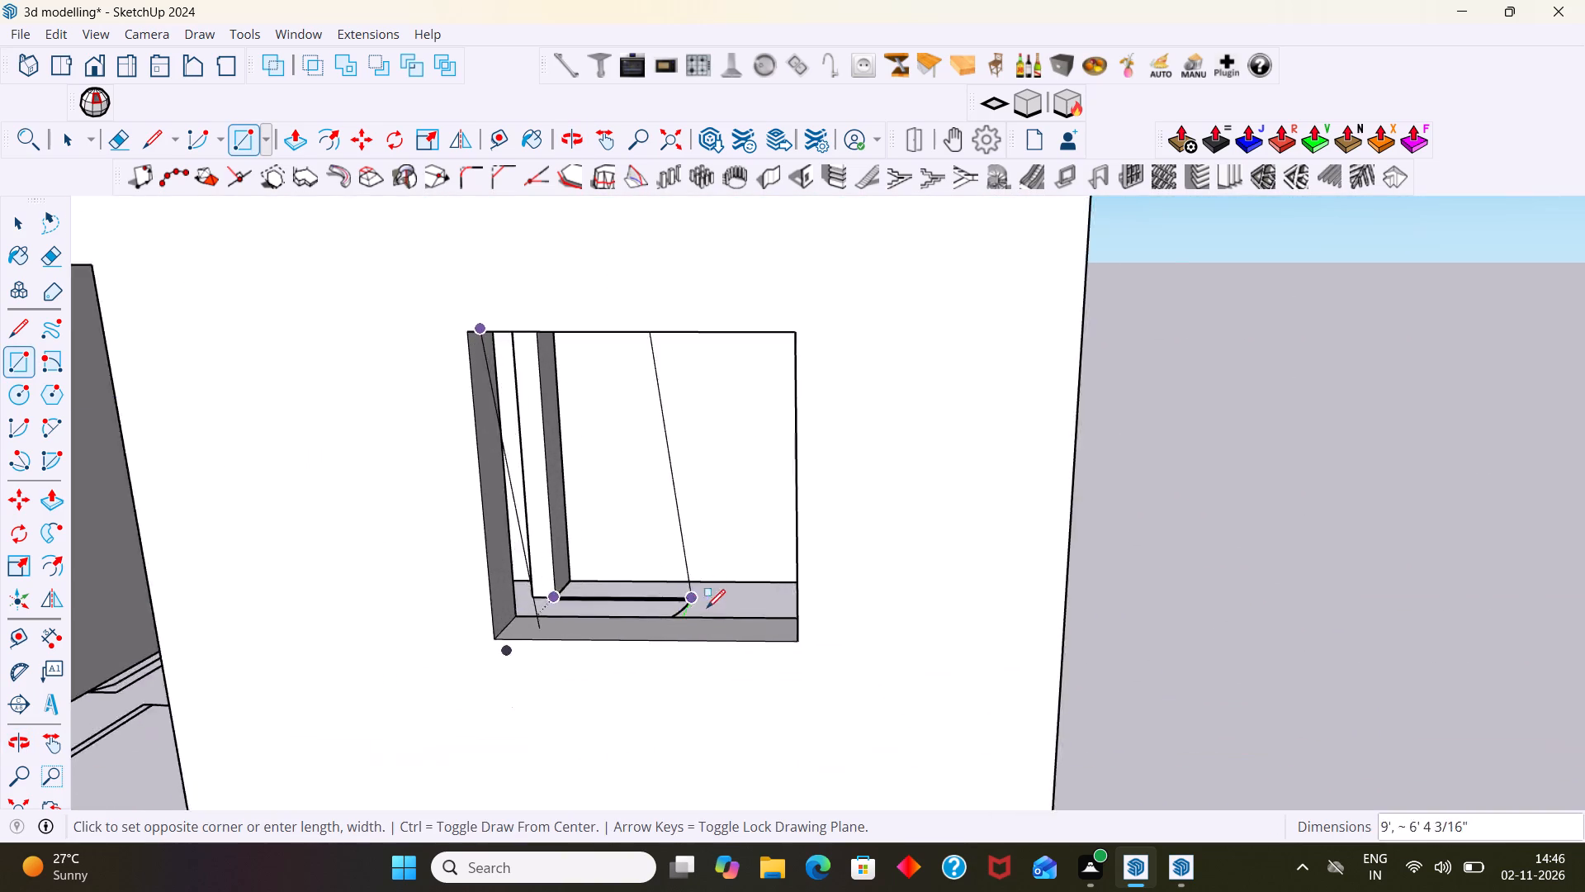
scroll(707, 608, up, 4)
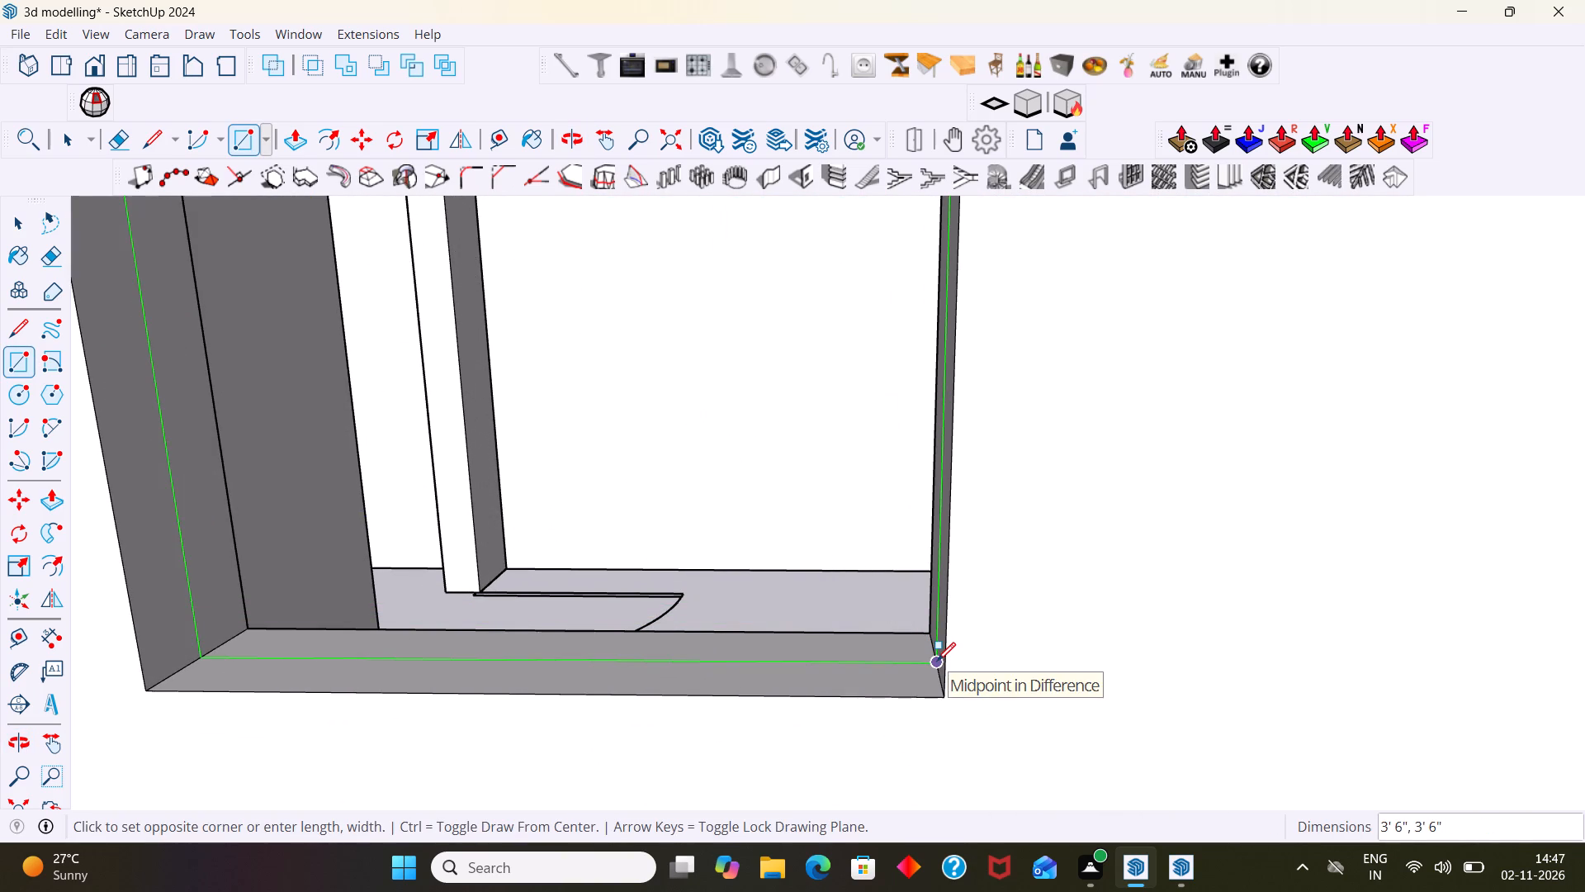
click(937, 661)
key(space)
Create a 1001bit Panel Divider rectangular window frame with 1 row and 2 columns at the back of the front window opening's face.
scroll(937, 661, down, 18)
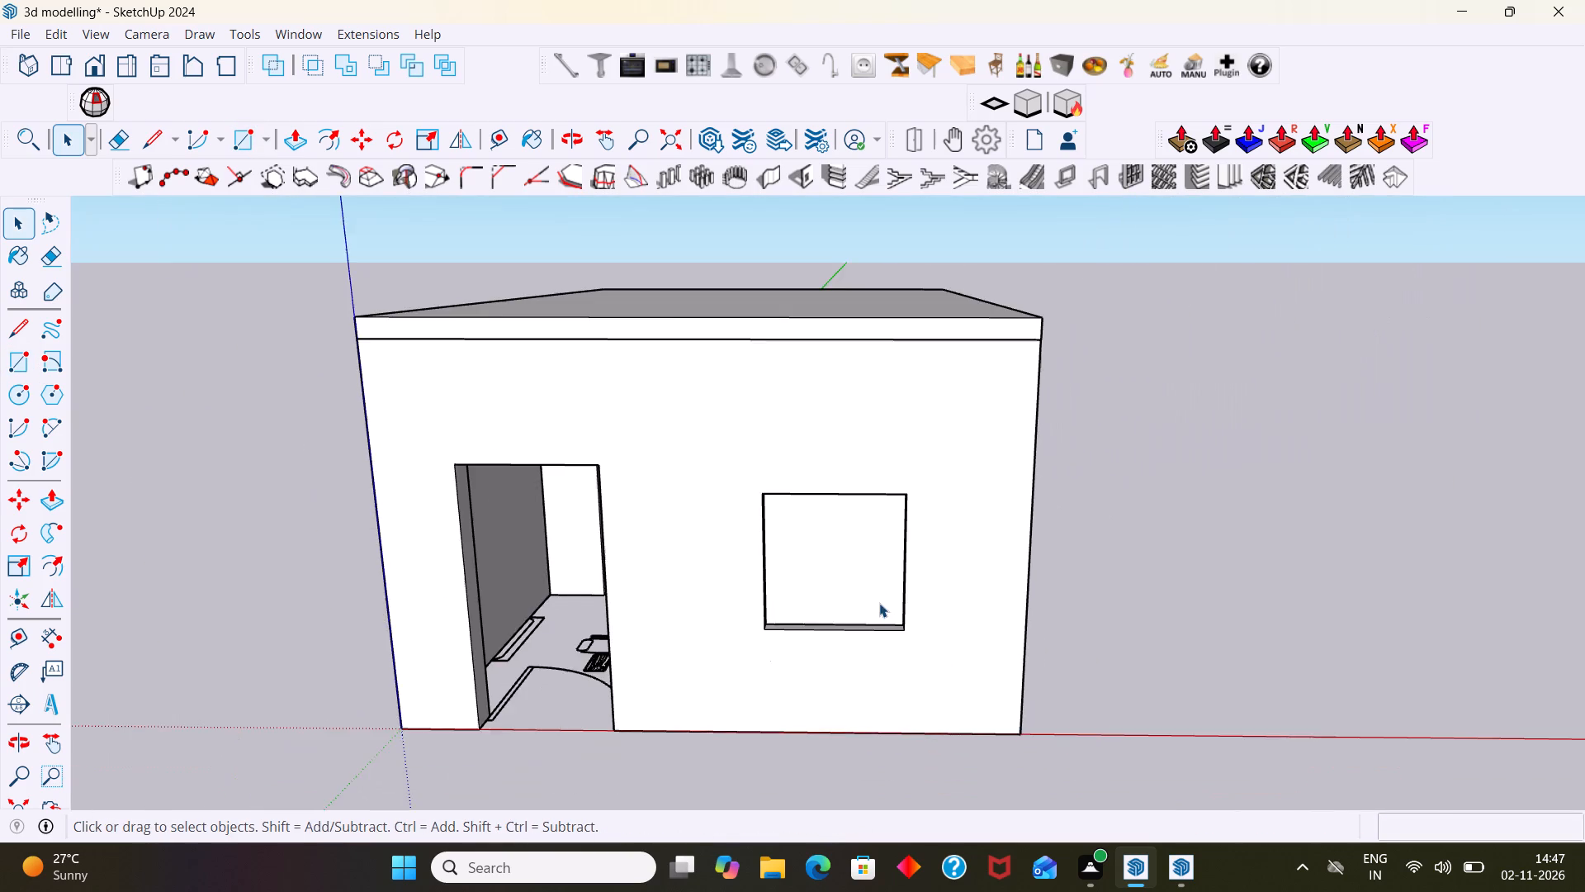
middle_drag(876, 660, 873, 703)
middle_drag(862, 660, 823, 553)
scroll(802, 555, up, 3)
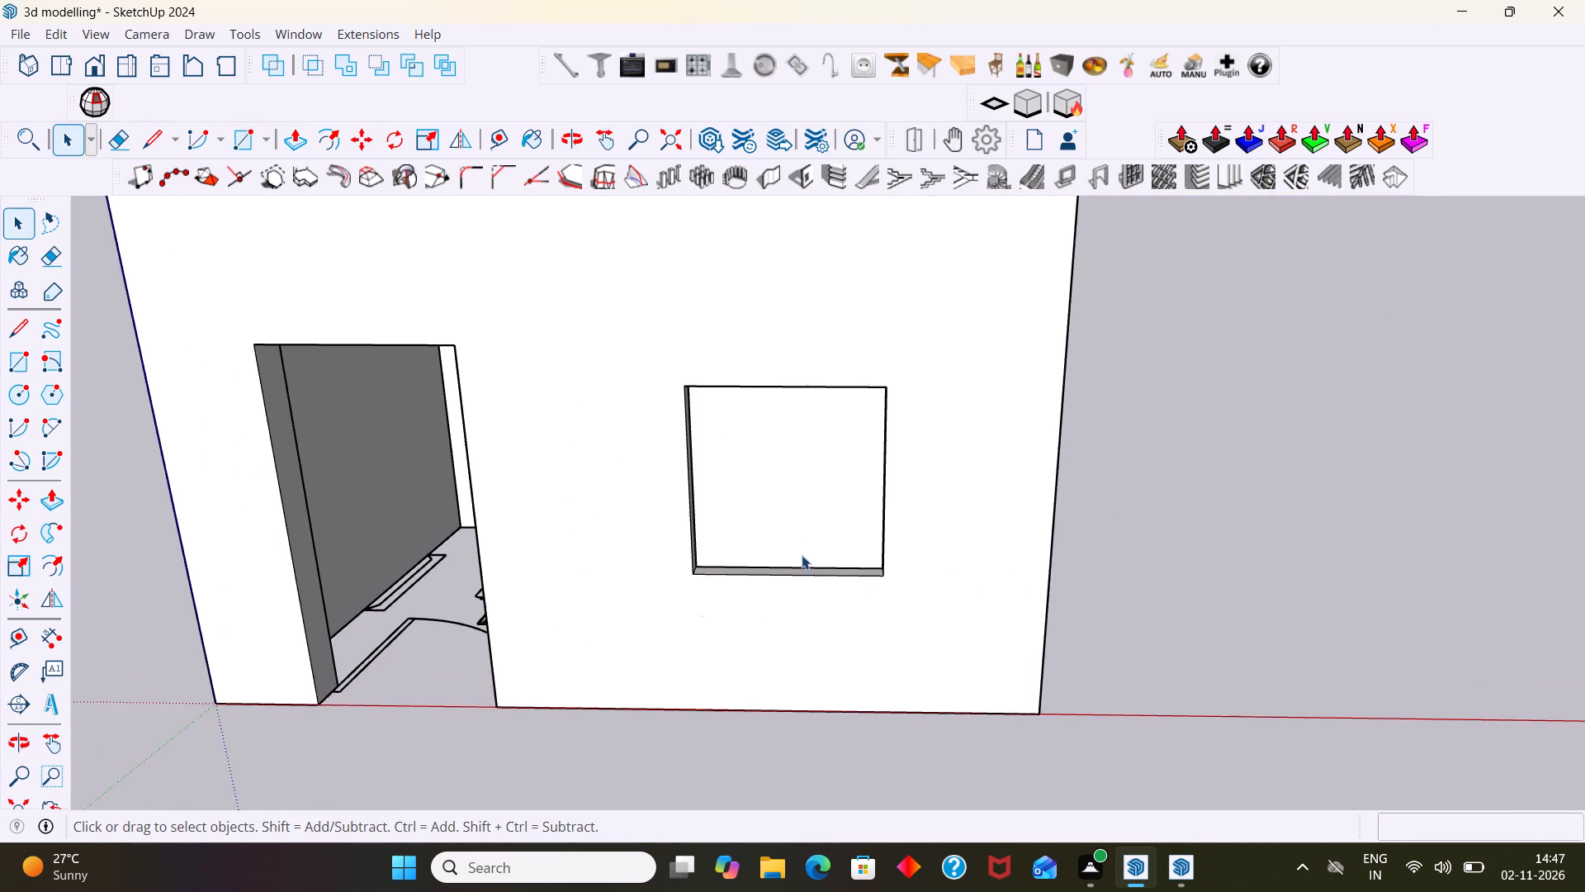
middle_drag(797, 567, 788, 628)
scroll(761, 604, up, 2)
click(838, 516)
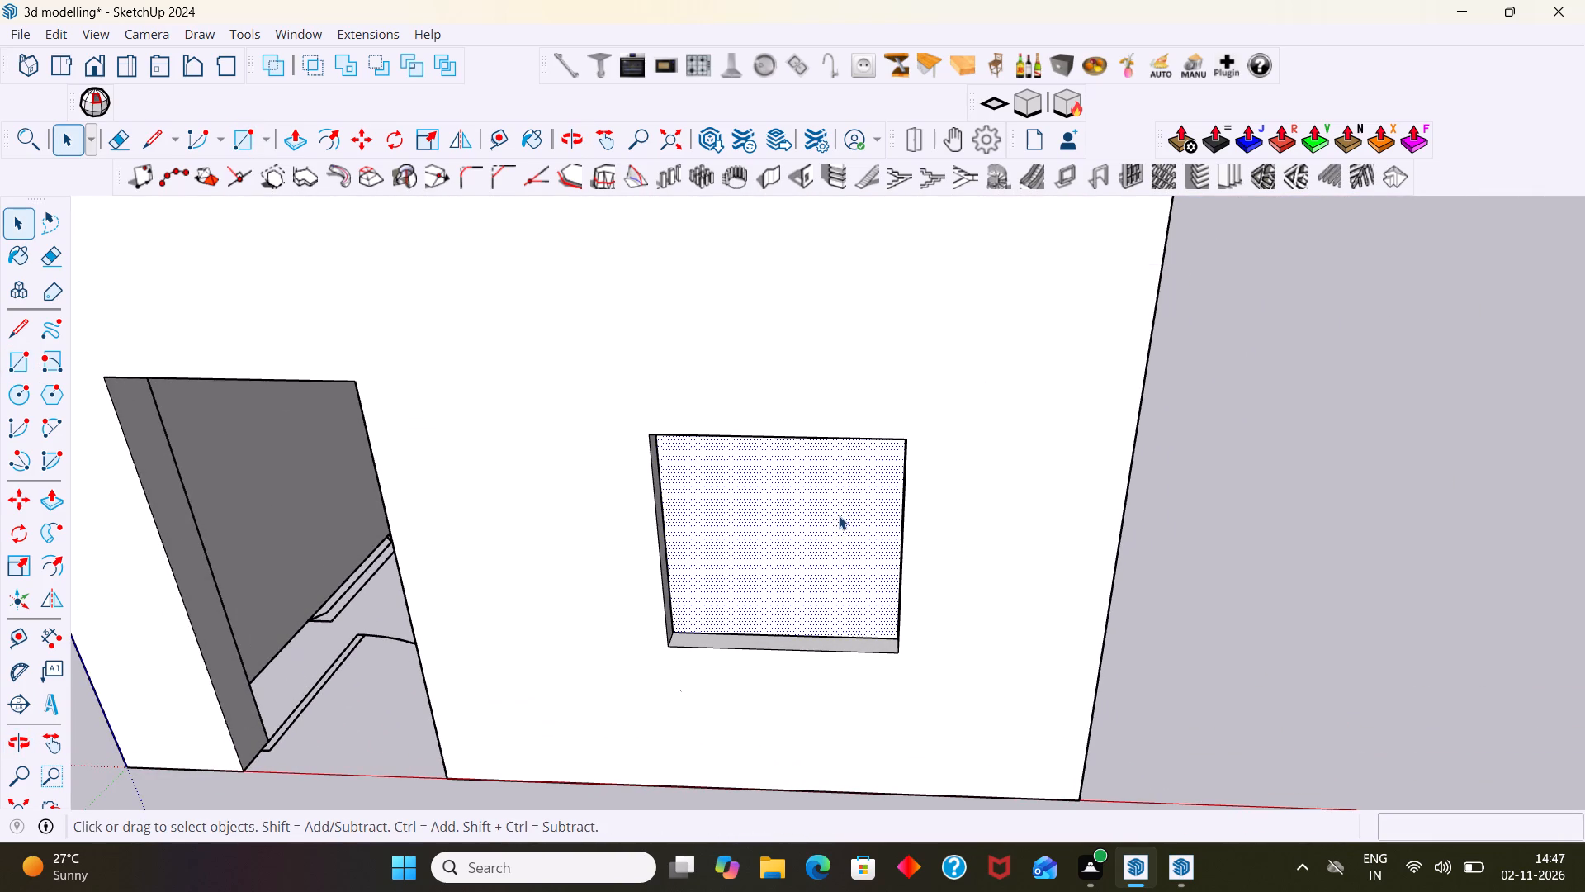
click(1138, 178)
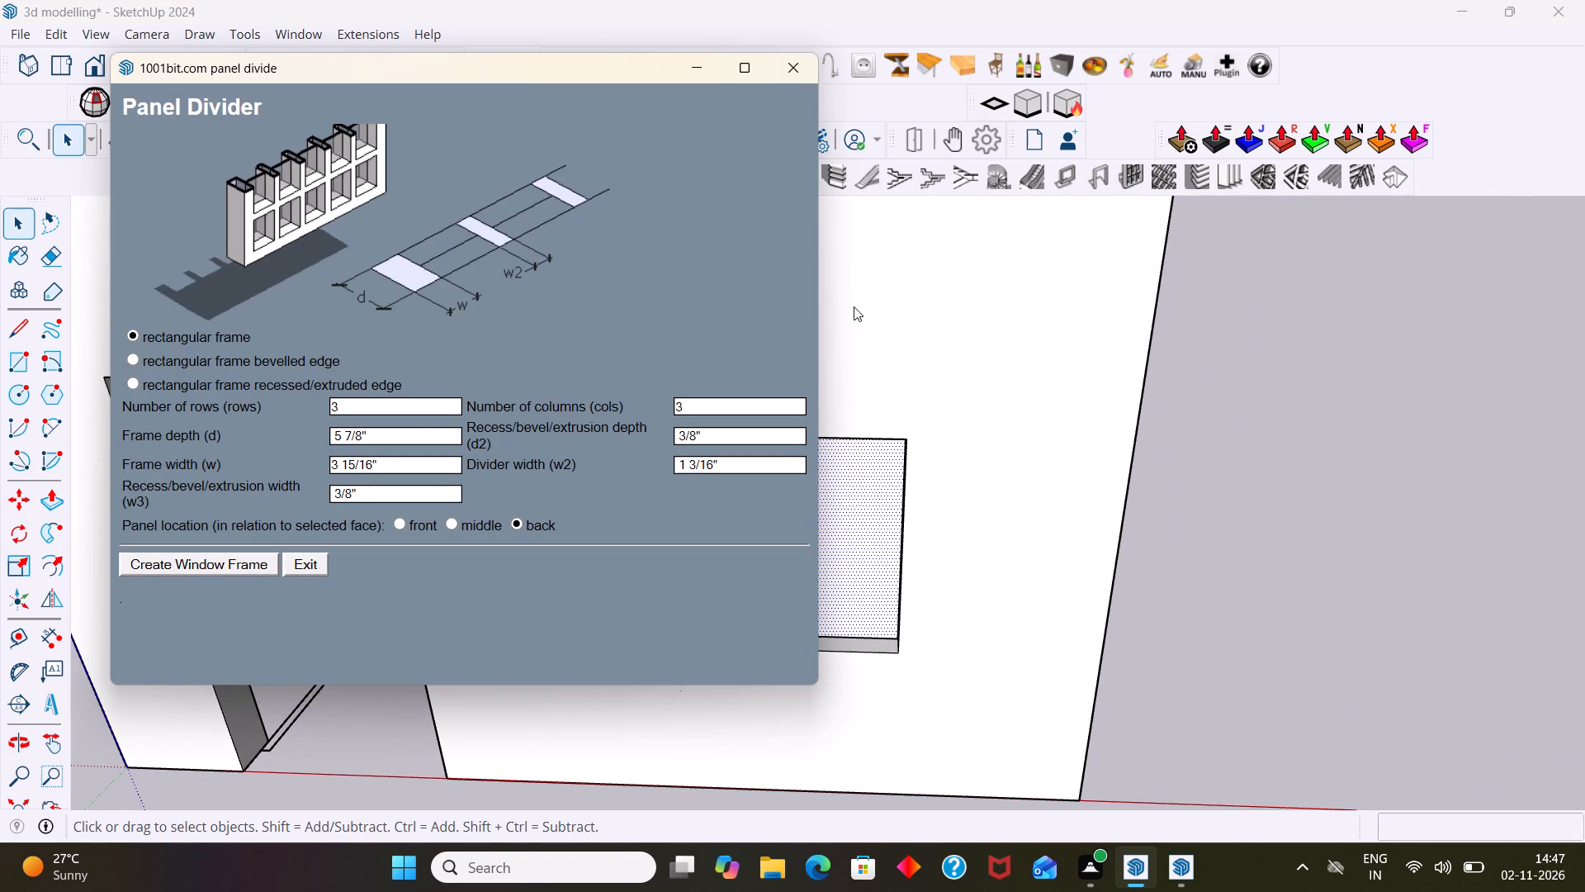
click(403, 407)
key(1)
click(712, 403)
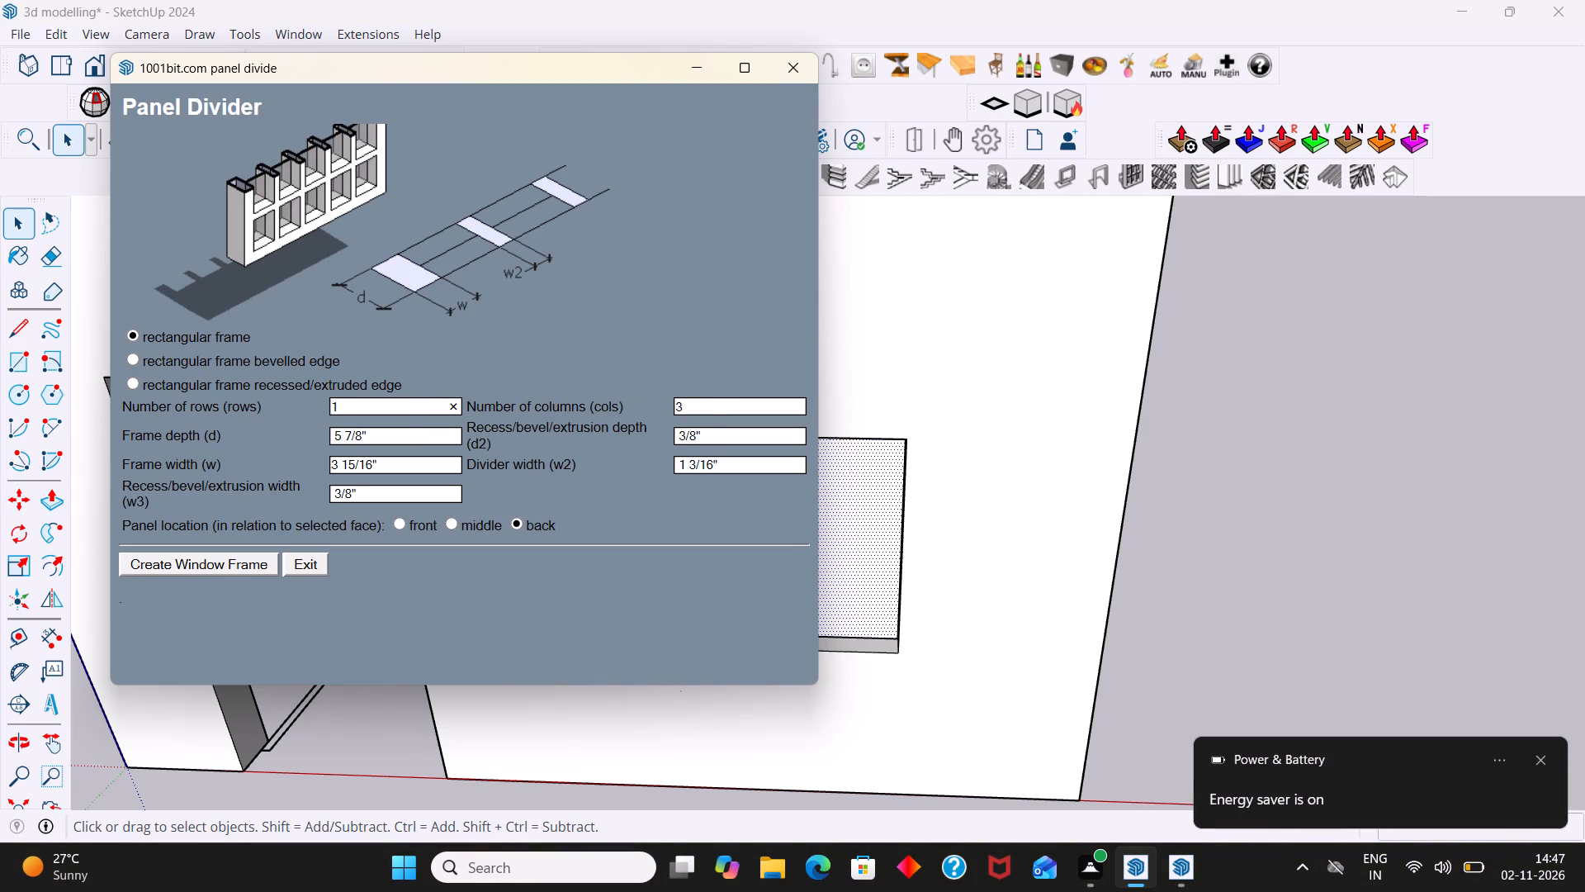
key(2)
click(253, 562)
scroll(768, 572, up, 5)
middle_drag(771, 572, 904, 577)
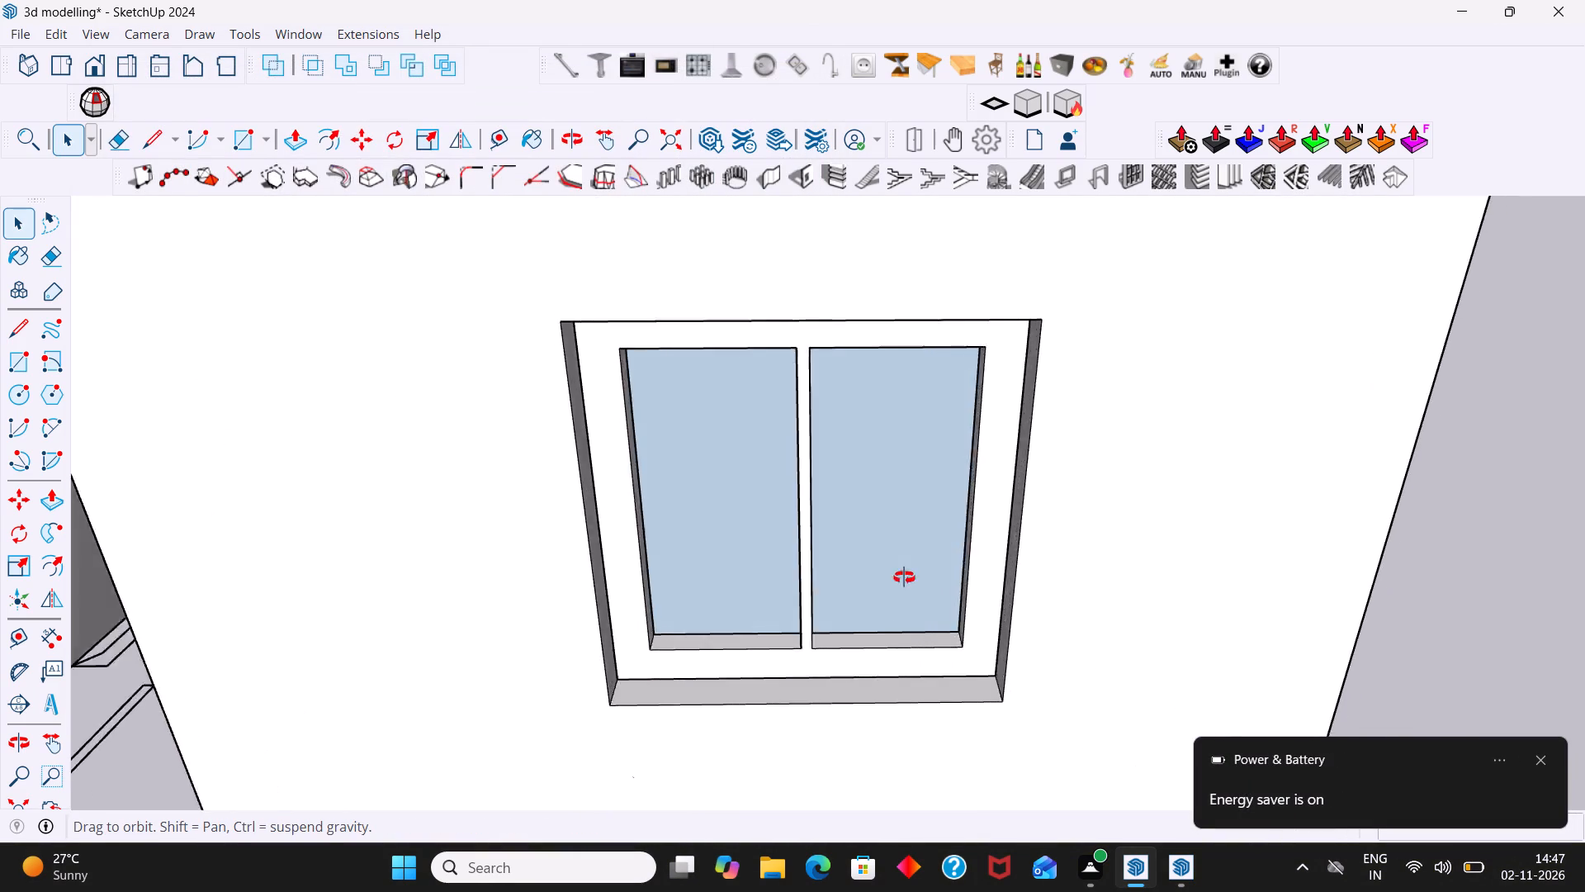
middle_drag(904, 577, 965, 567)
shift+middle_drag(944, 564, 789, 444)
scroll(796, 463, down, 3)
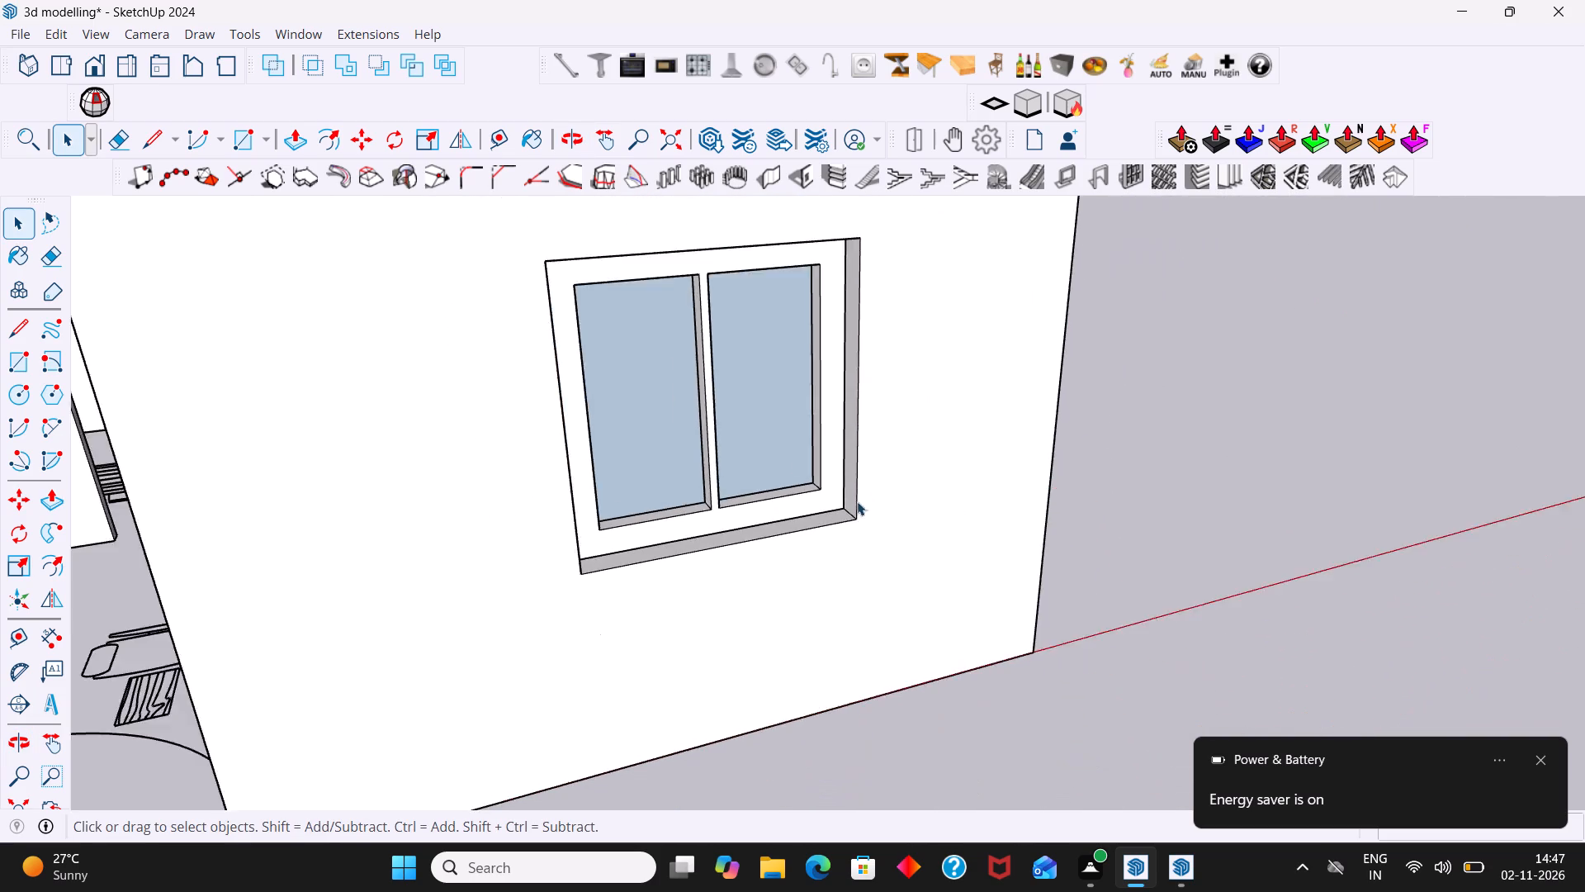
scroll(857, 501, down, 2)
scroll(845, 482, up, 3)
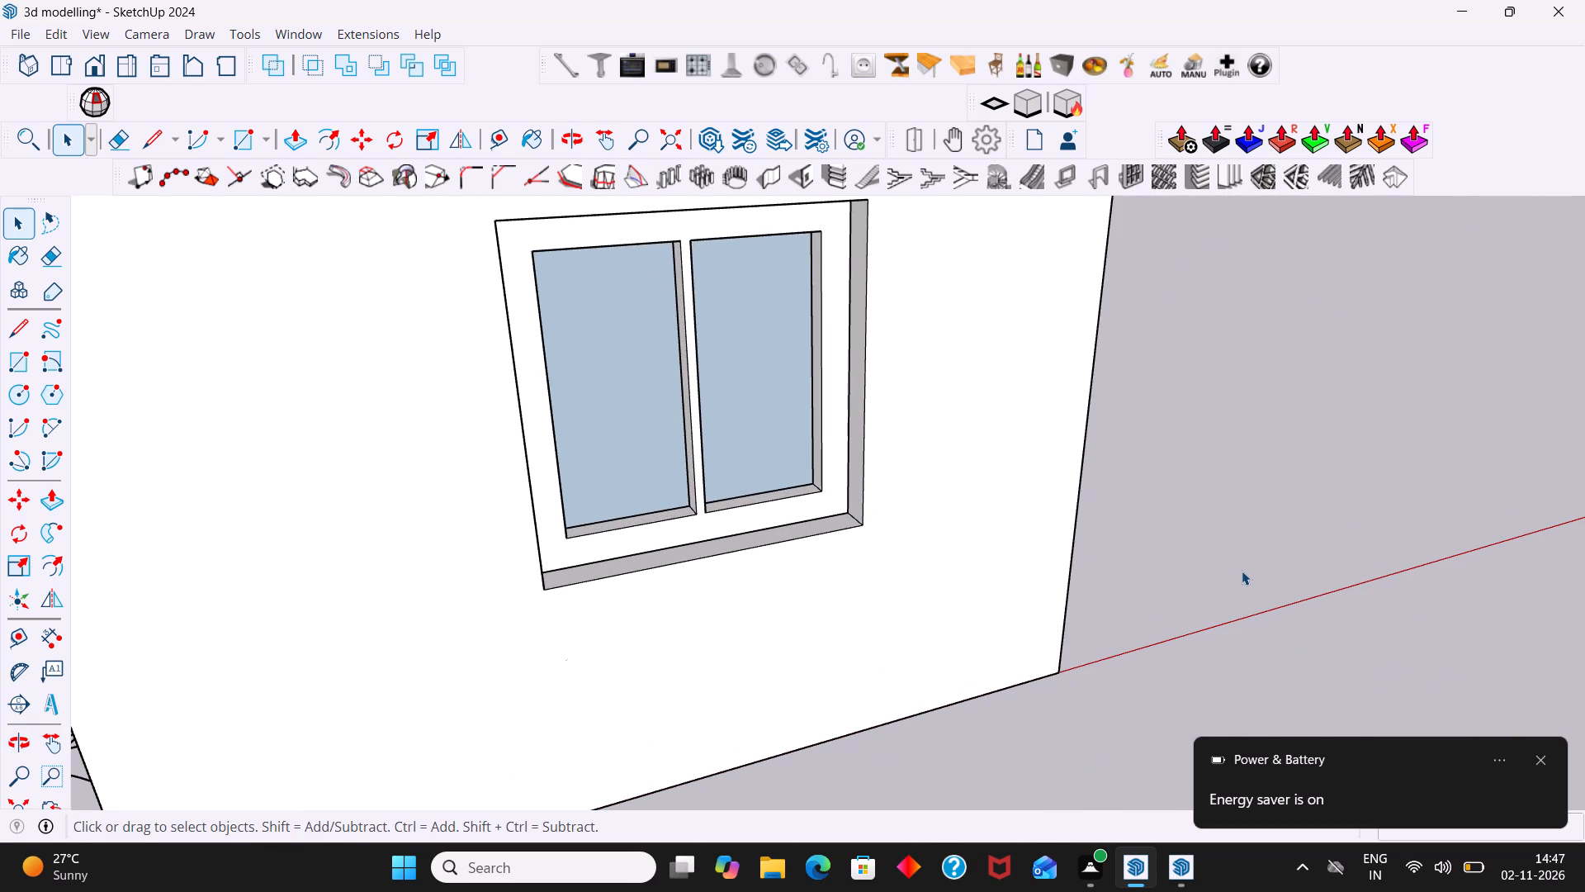
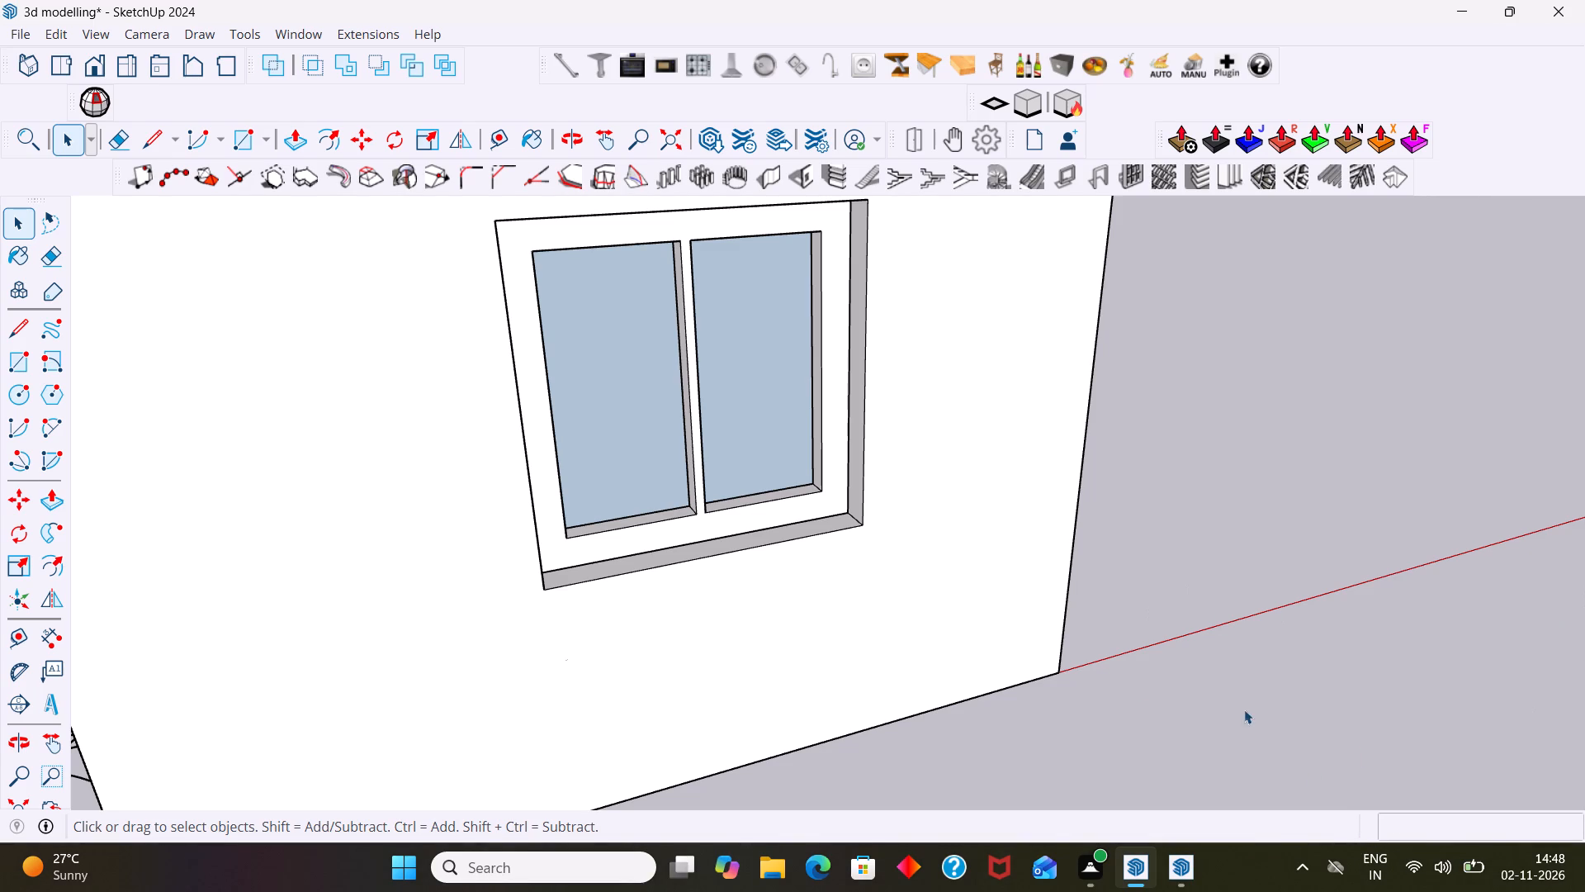
Inspect the two-column frame in the front window opening and undo its creation.
scroll(995, 632, up, 3)
middle_drag(935, 576, 1034, 549)
scroll(966, 543, down, 9)
middle_drag(865, 485, 723, 485)
scroll(723, 485, up, 3)
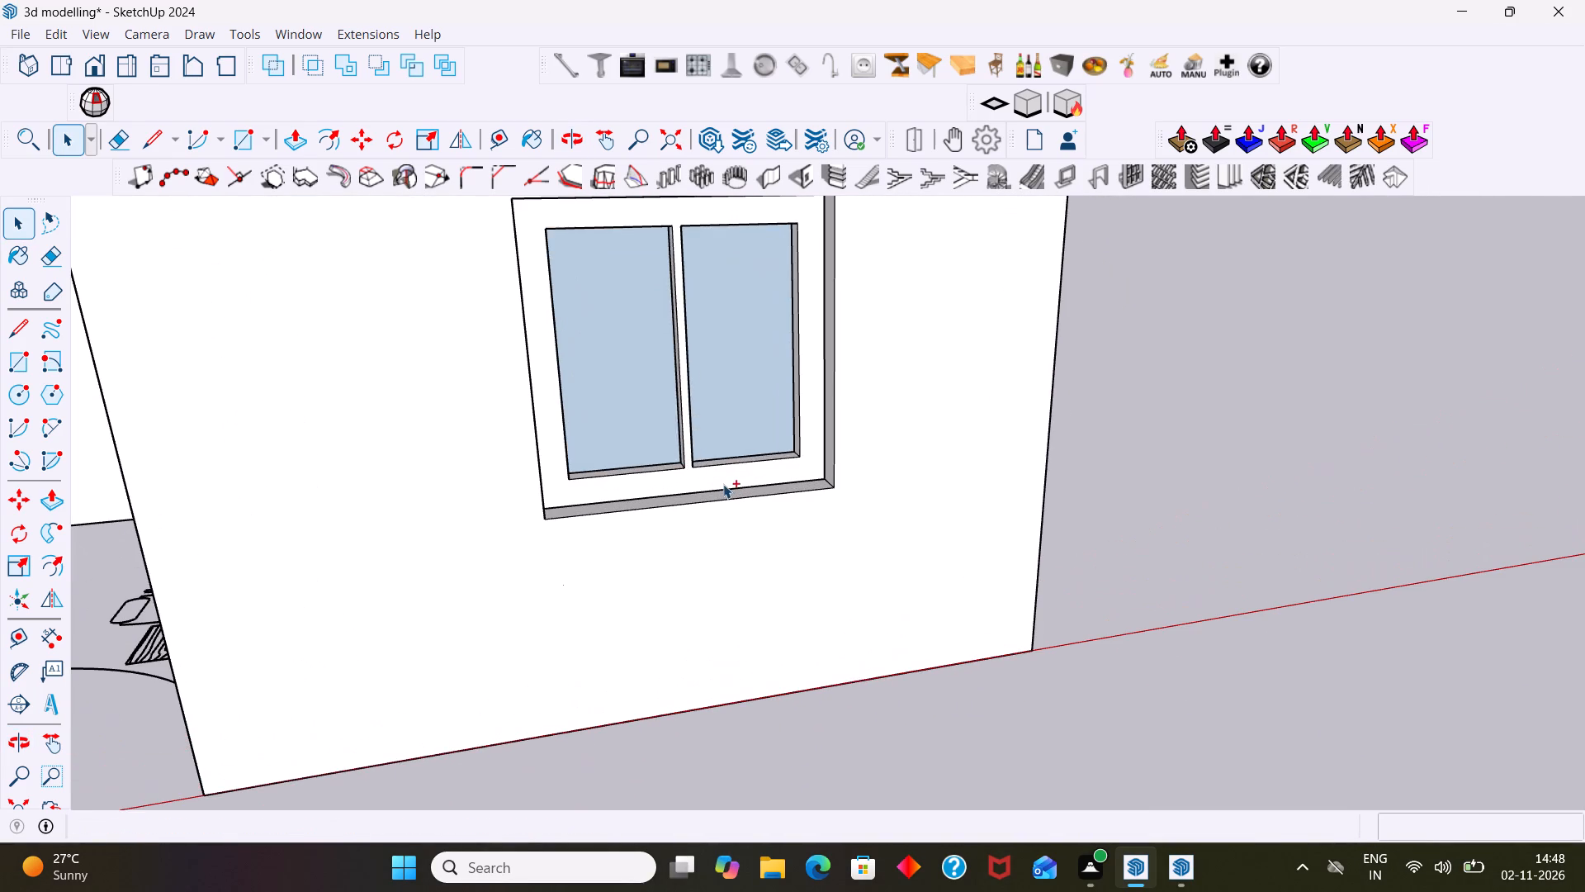
key(ctrl+z)
Create a Panel Divider frame on the front window face with 2' frame depth, 1.5" recess depth, 2" frame width and 1.5" divider width.
click(715, 454)
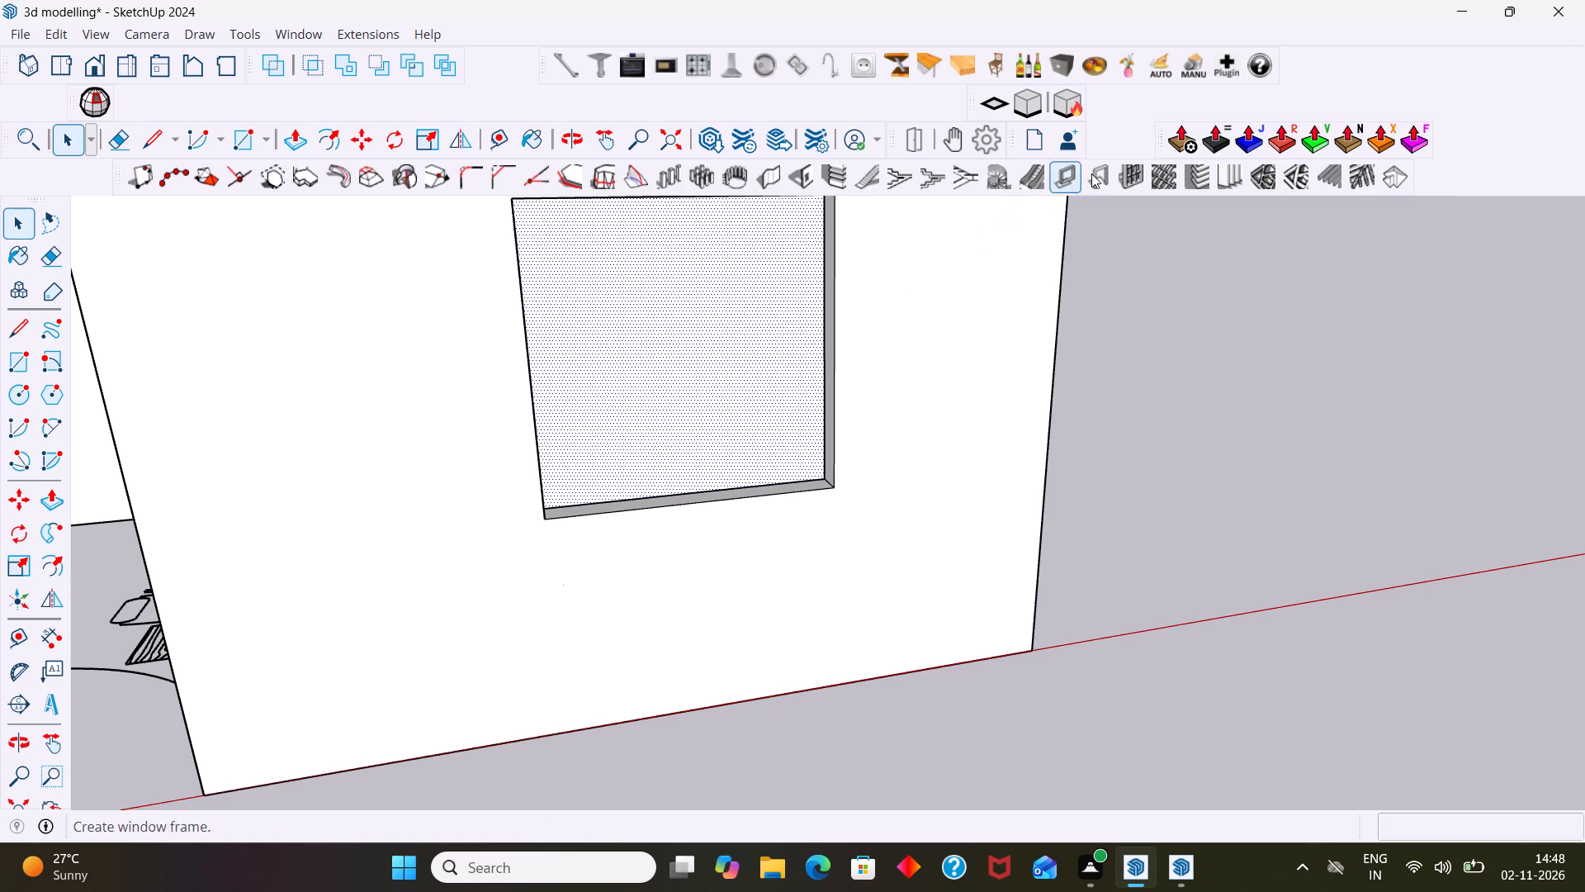
click(1125, 180)
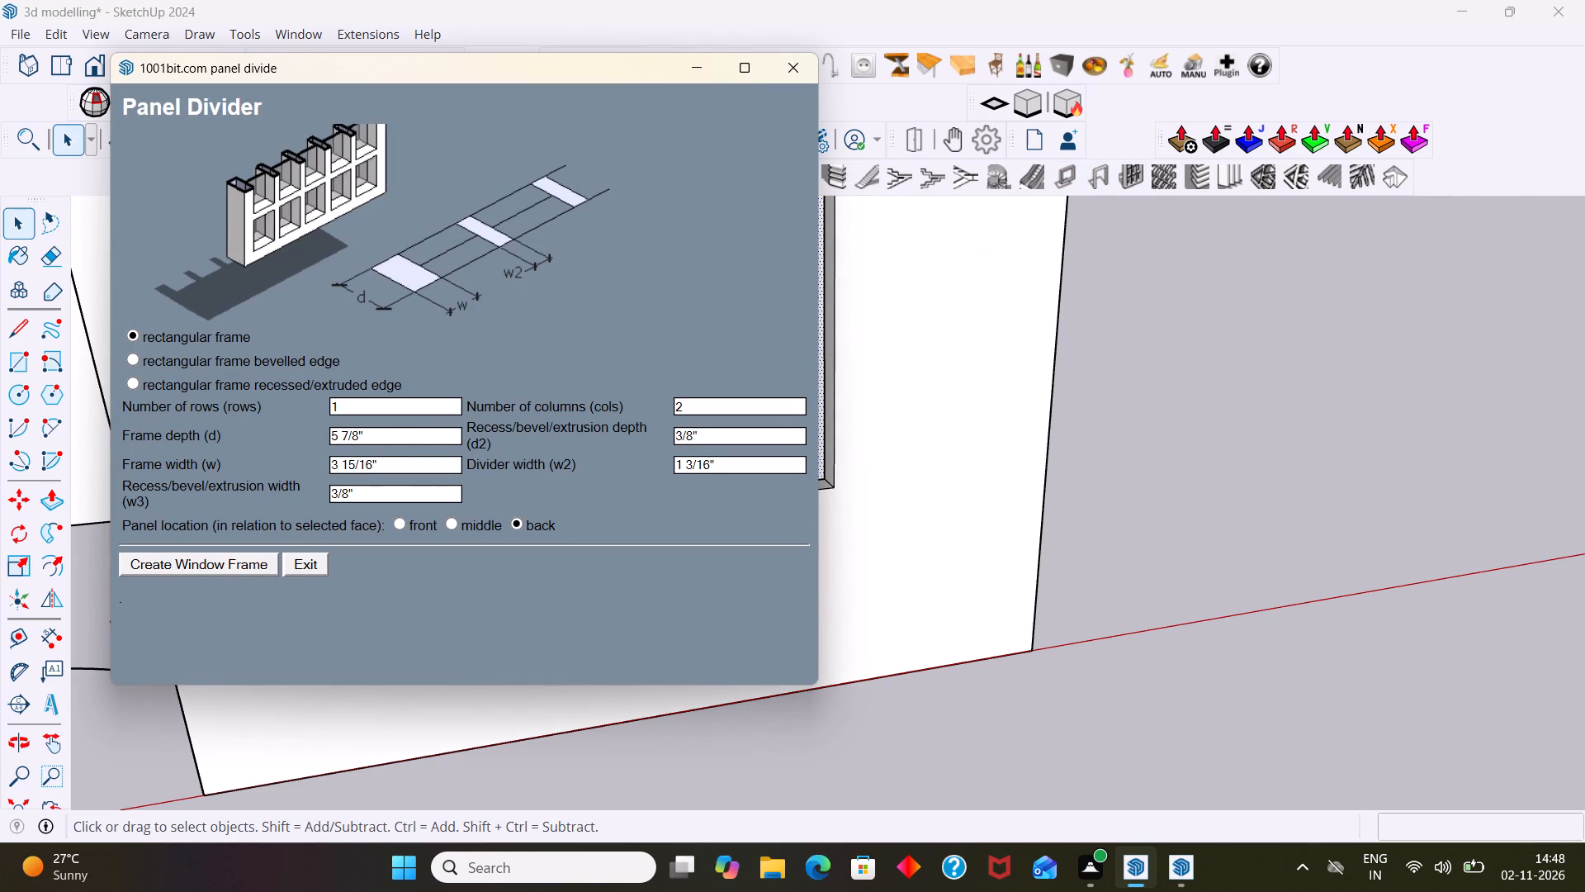
click(382, 437)
text(2')
click(710, 439)
key(1)
text(.5)
key(shift+quotedbl)
click(381, 472)
key(2)
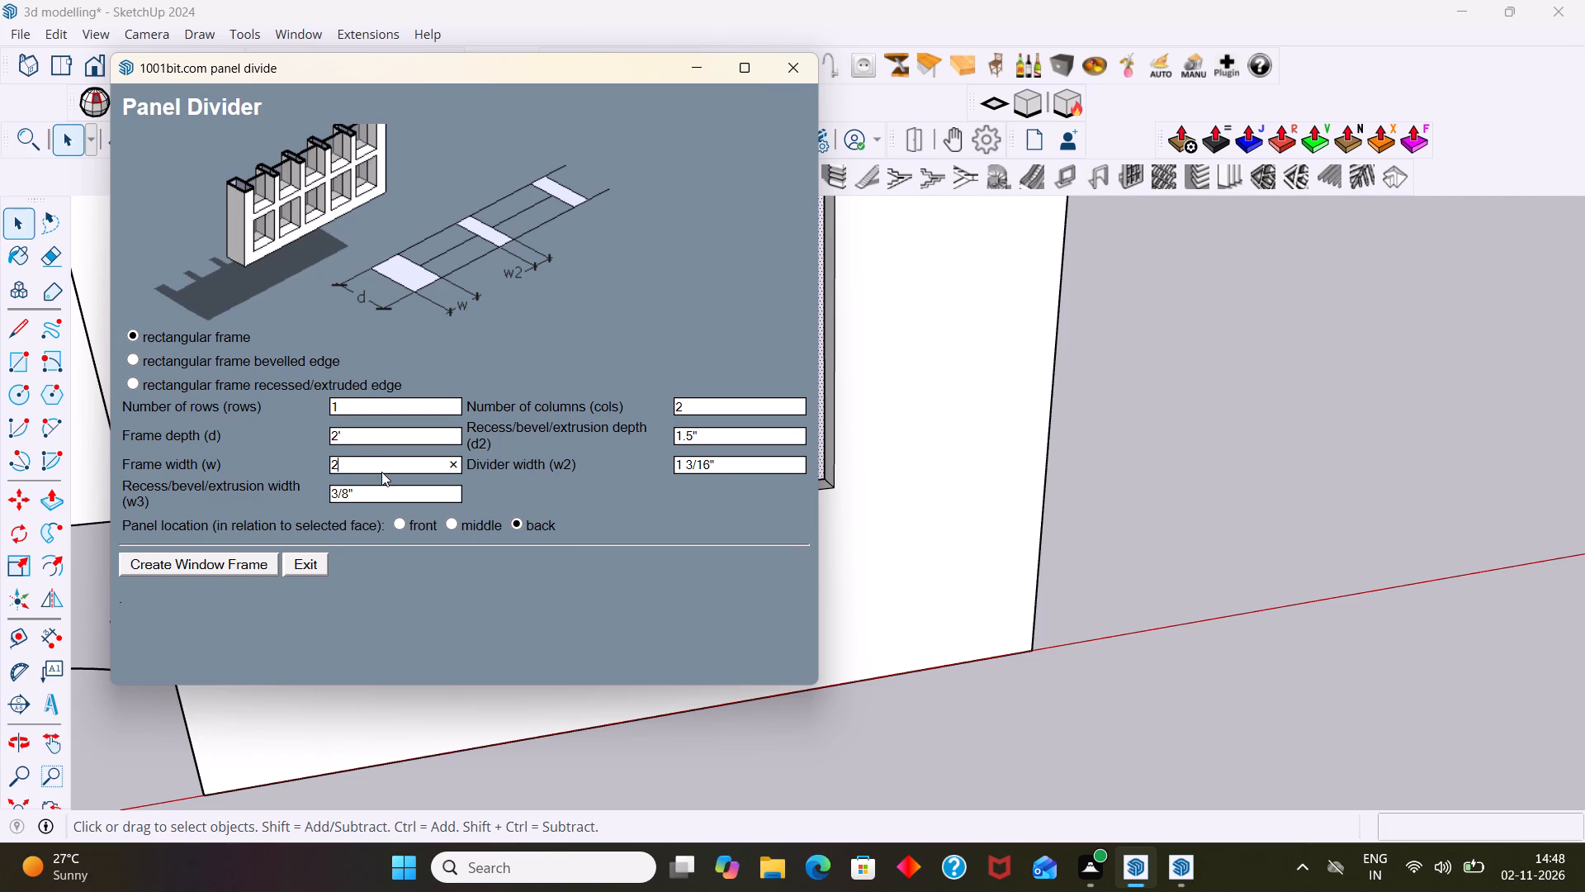
key(shift+quotedbl)
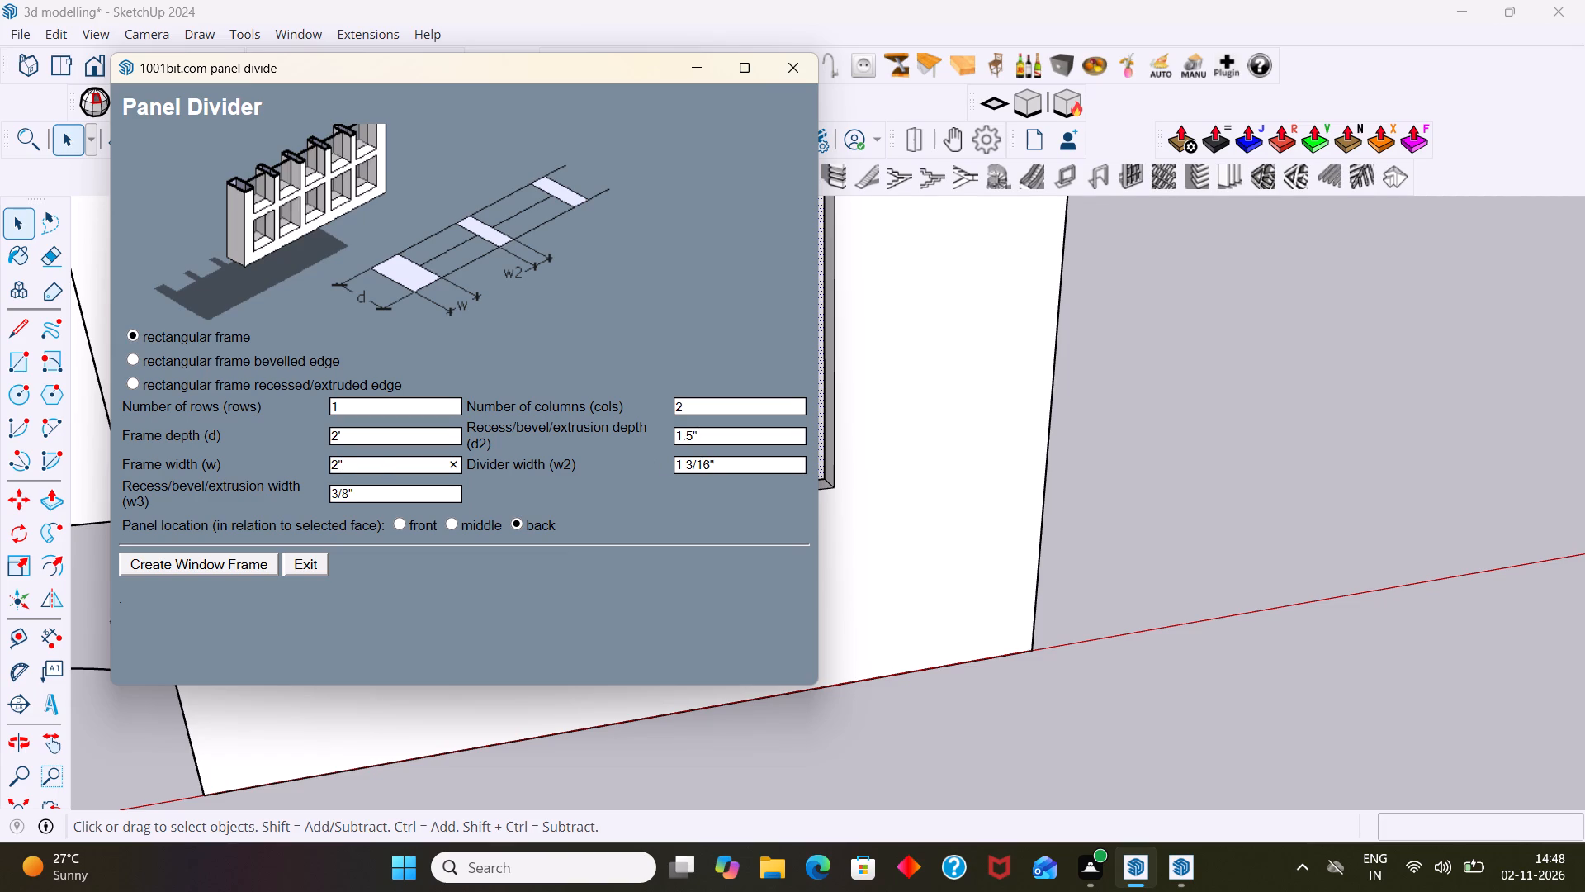
click(722, 469)
text(1.5)
key(shift+quotedbl)
click(257, 564)
Examine the depth of the new window frame and its fit in the front wall opening from both sides.
middle_drag(749, 464, 776, 467)
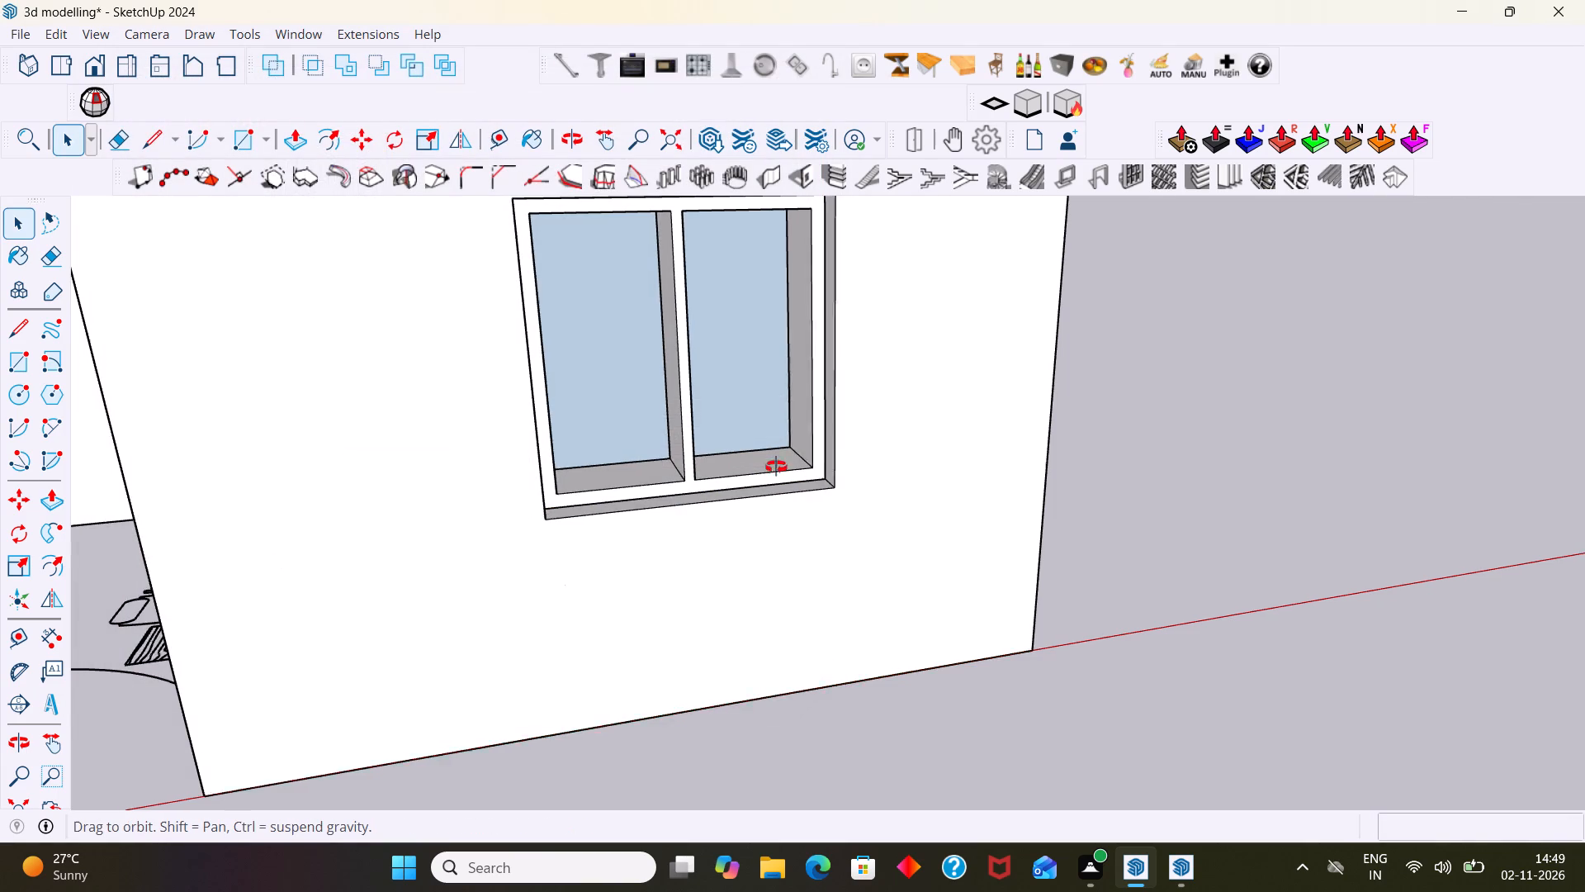
middle_drag(776, 467, 613, 485)
scroll(558, 424, down, 1)
middle_drag(551, 422, 707, 442)
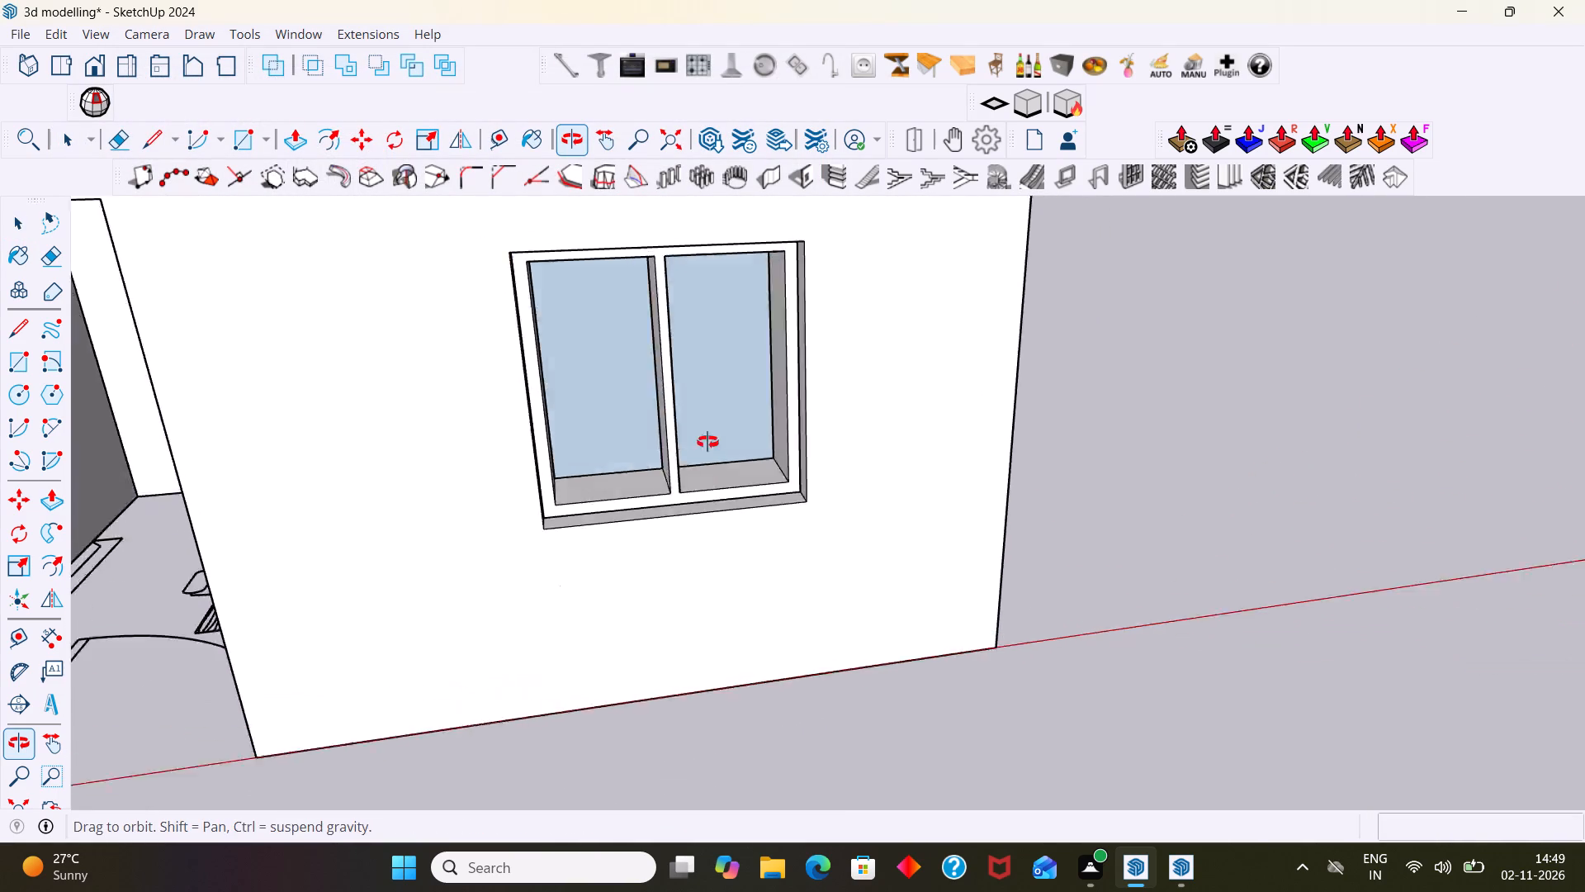
middle_drag(707, 442, 819, 488)
scroll(823, 488, up, 5)
middle_drag(899, 559, 480, 522)
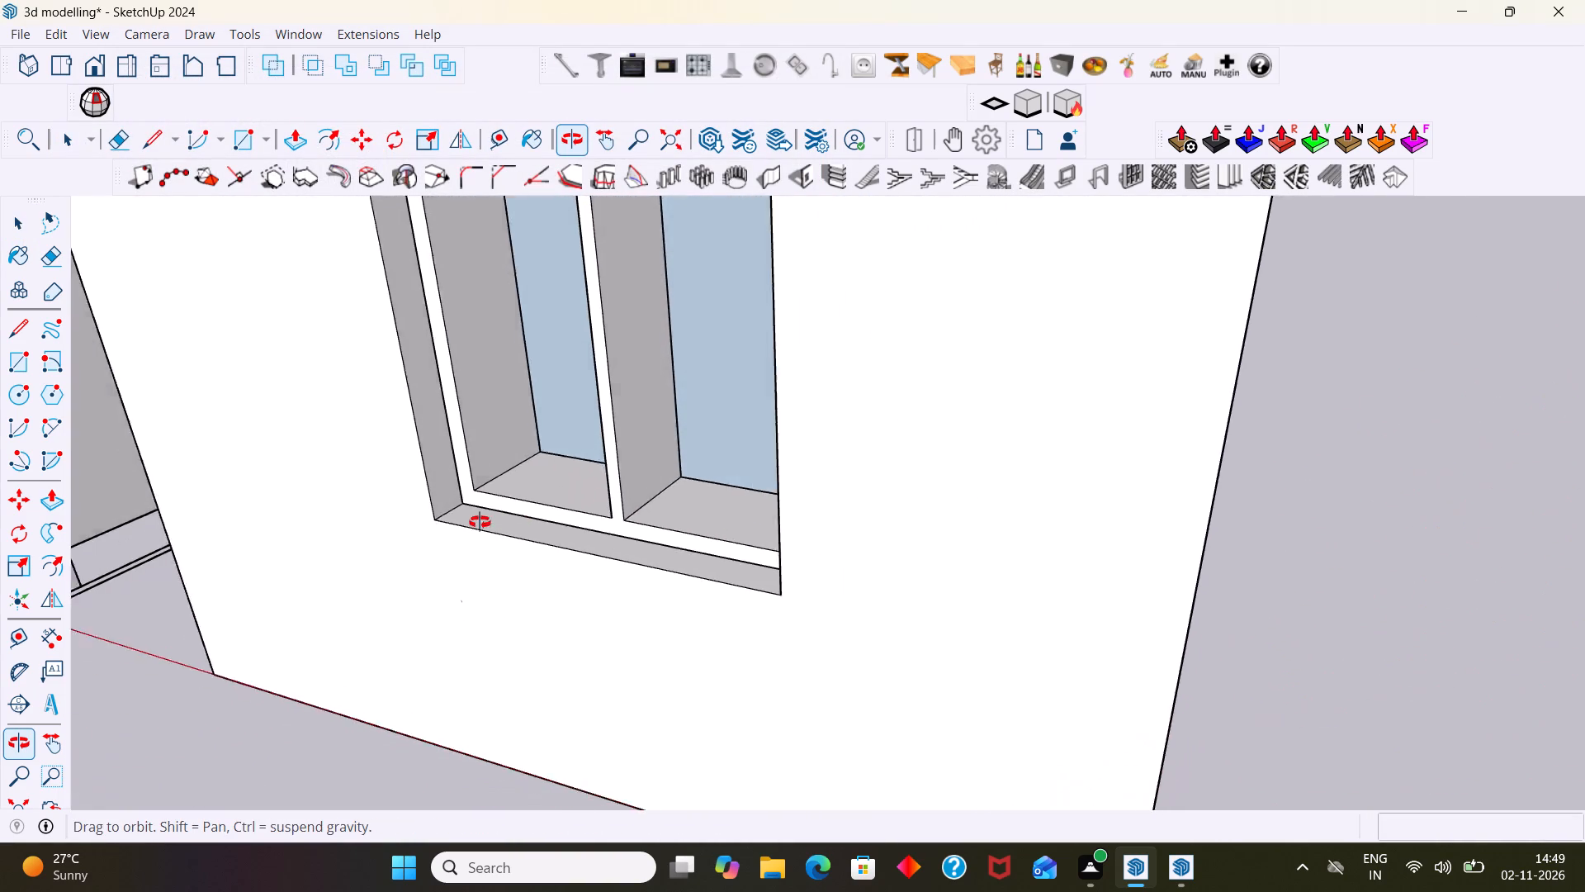
middle_drag(480, 522, 584, 515)
scroll(584, 506, down, 6)
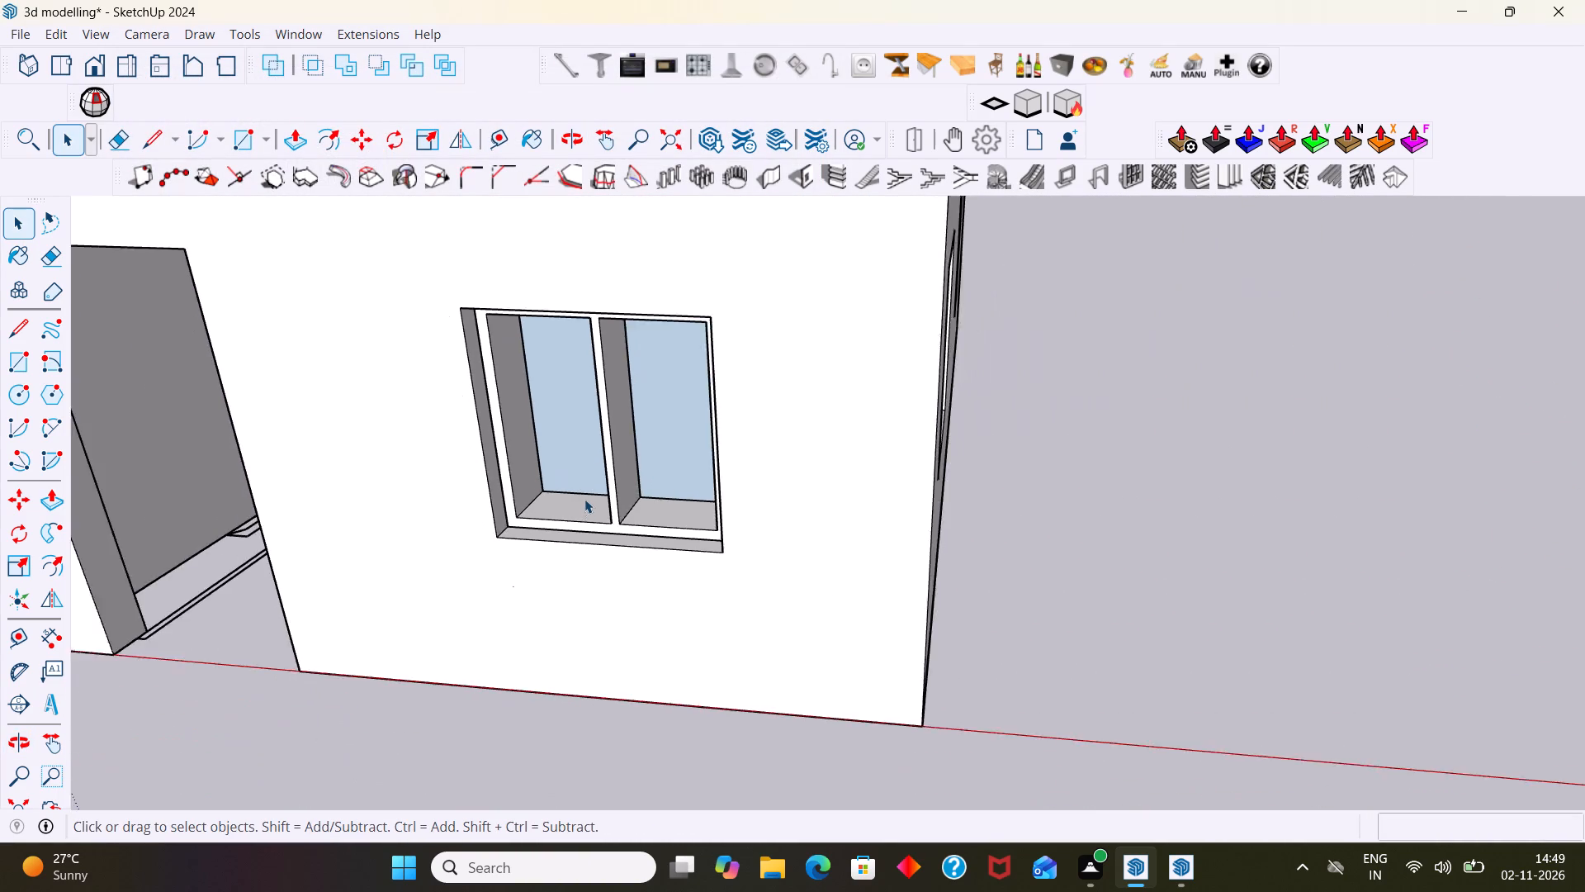
scroll(584, 499, down, 2)
scroll(618, 485, up, 1)
middle_drag(614, 490, 551, 567)
scroll(551, 558, down, 1)
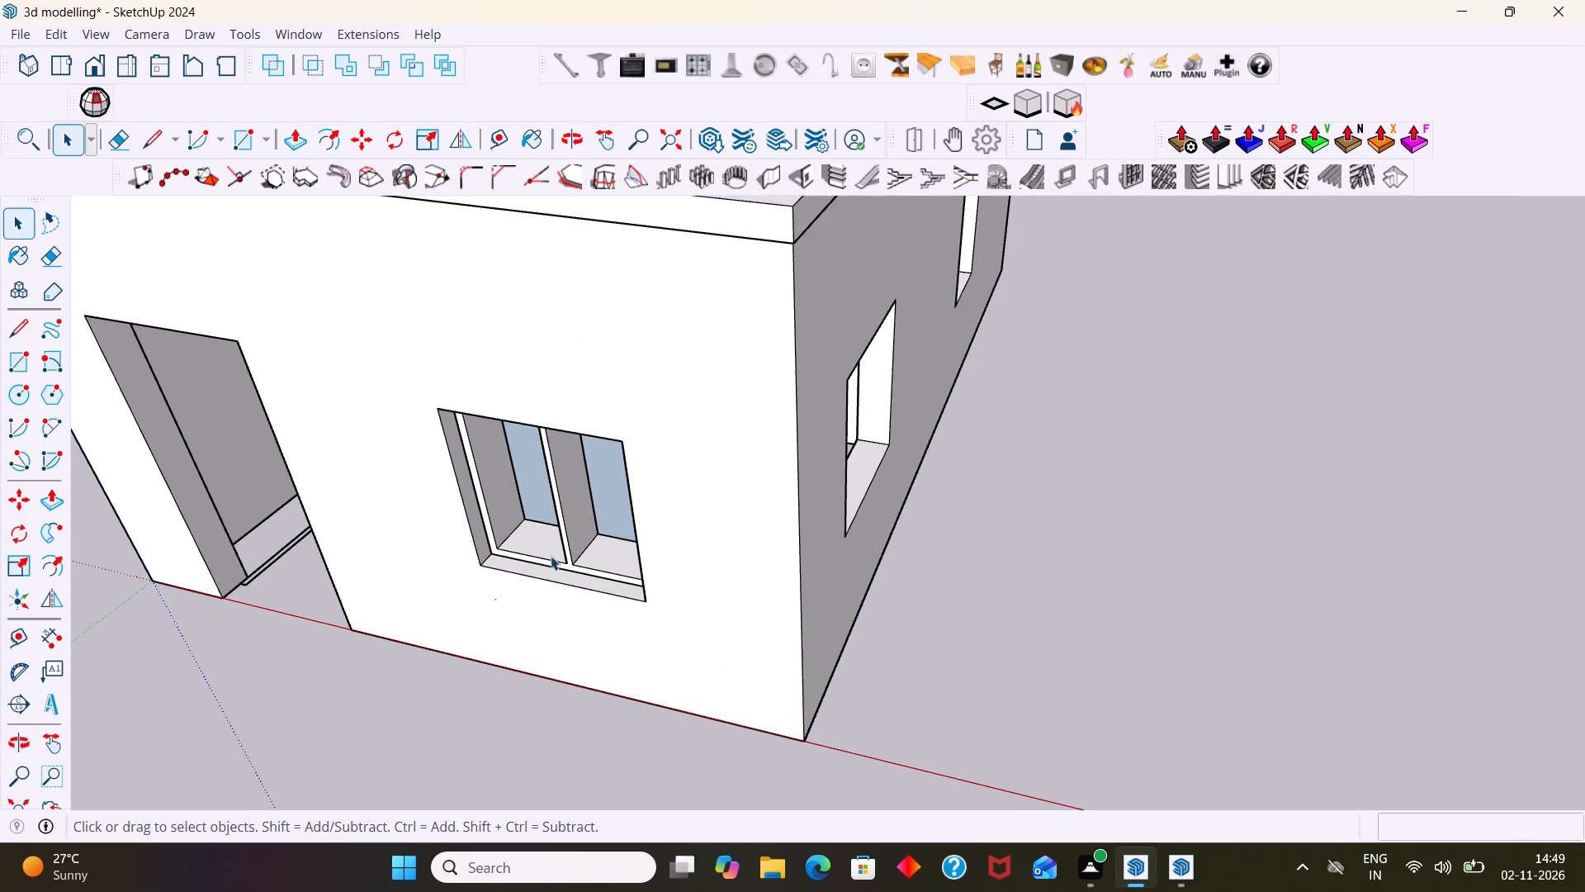
middle_drag(551, 553, 661, 549)
scroll(598, 570, up, 5)
middle_drag(595, 578, 824, 584)
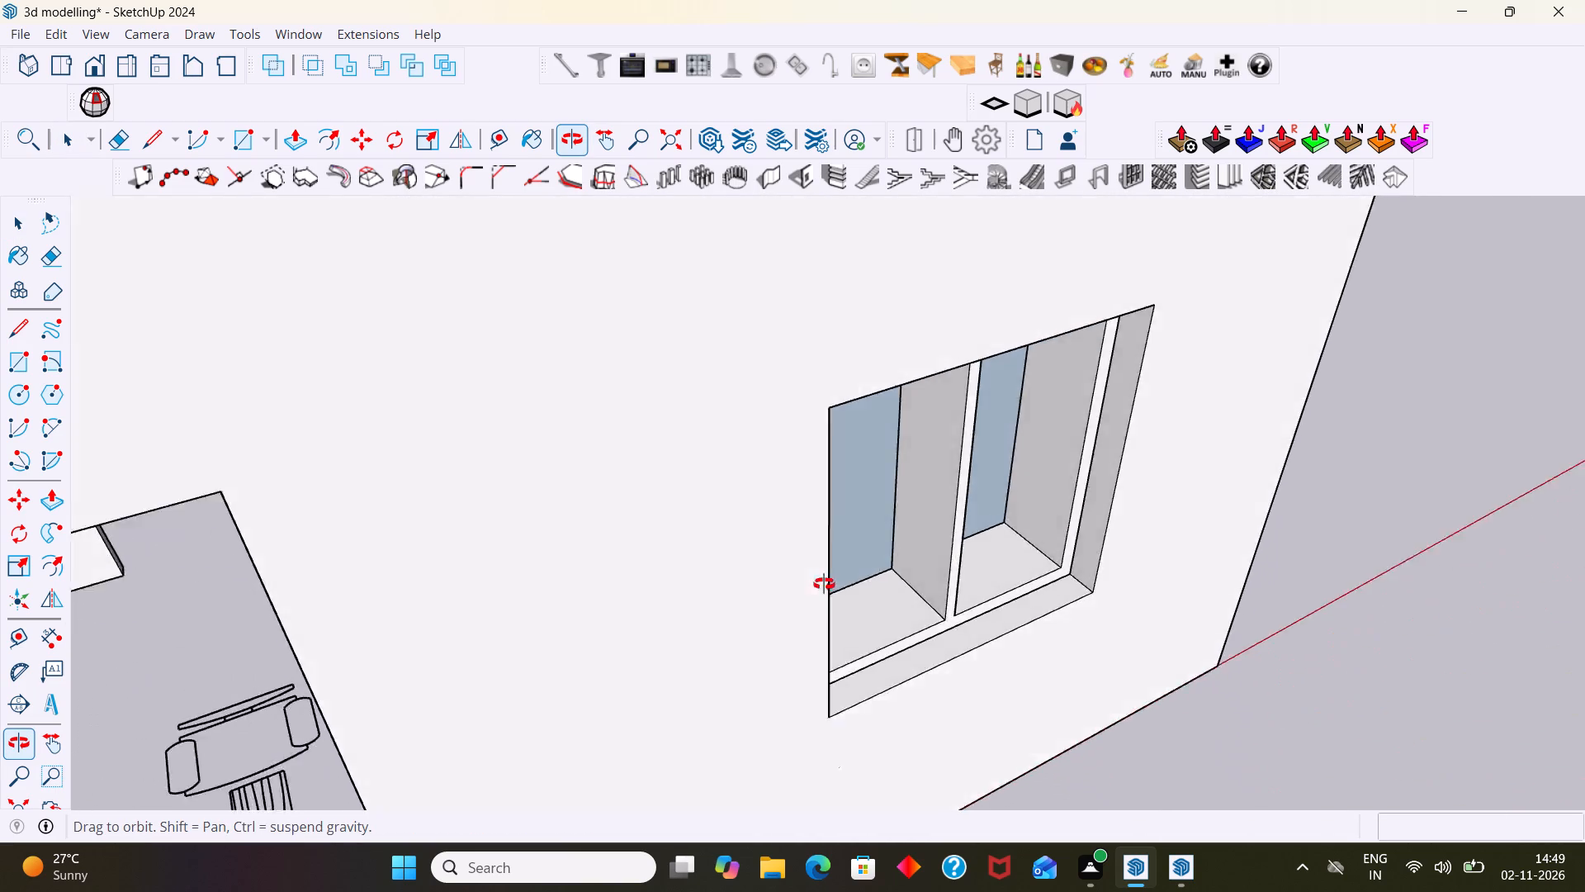
middle_drag(824, 584, 812, 558)
scroll(946, 501, down, 3)
middle_drag(887, 506, 707, 510)
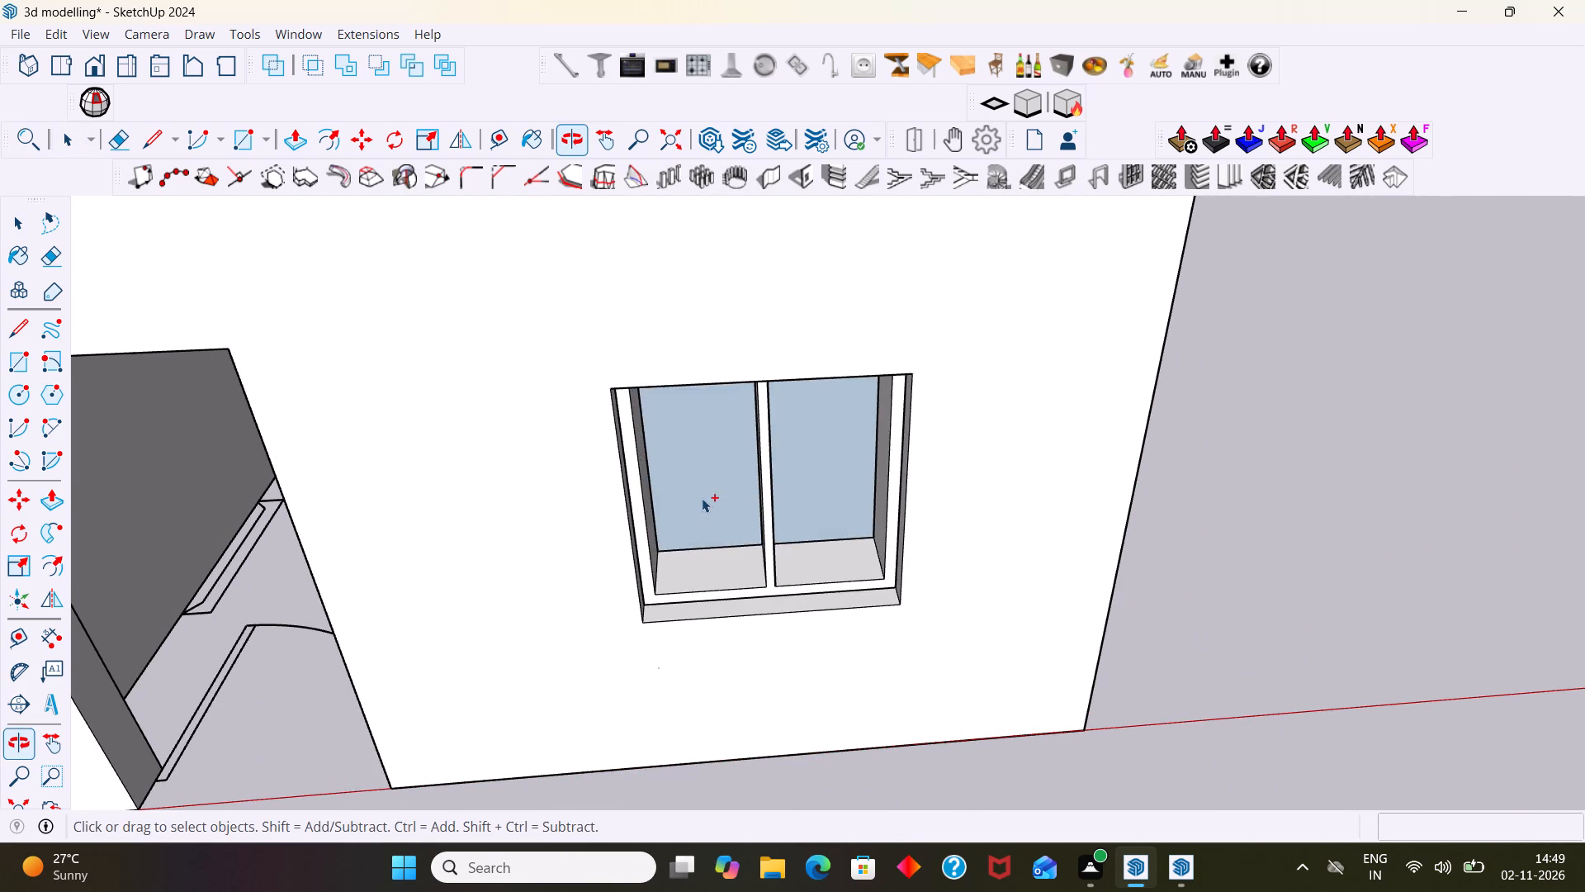
Undo the deep window frame and recreate it on the same face with the frame depth set to 2".
key(ctrl+z)
click(783, 503)
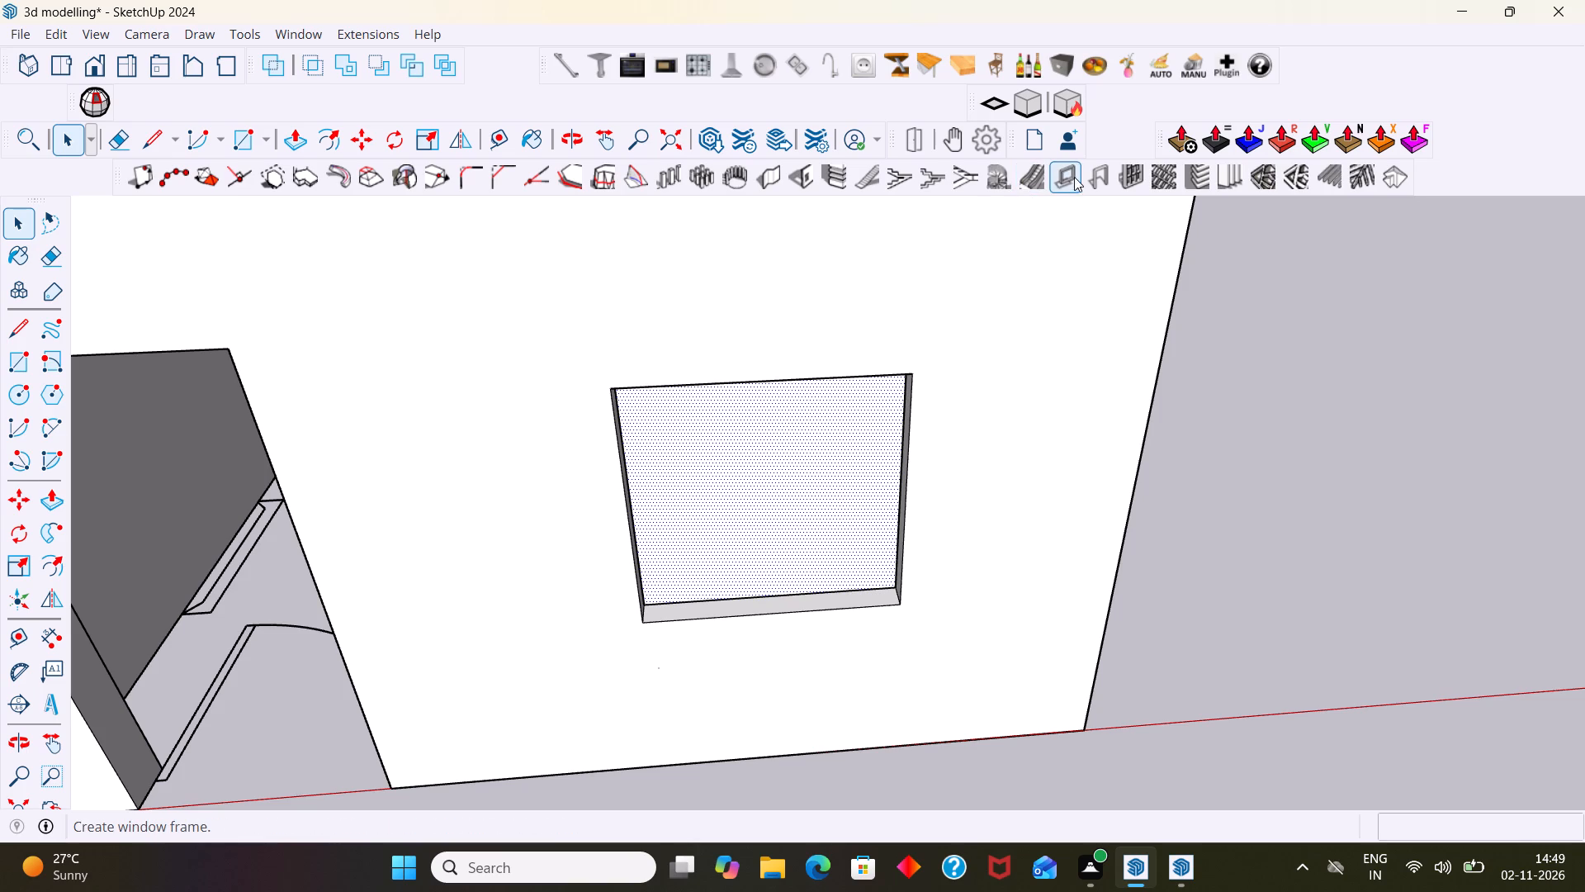
click(1125, 173)
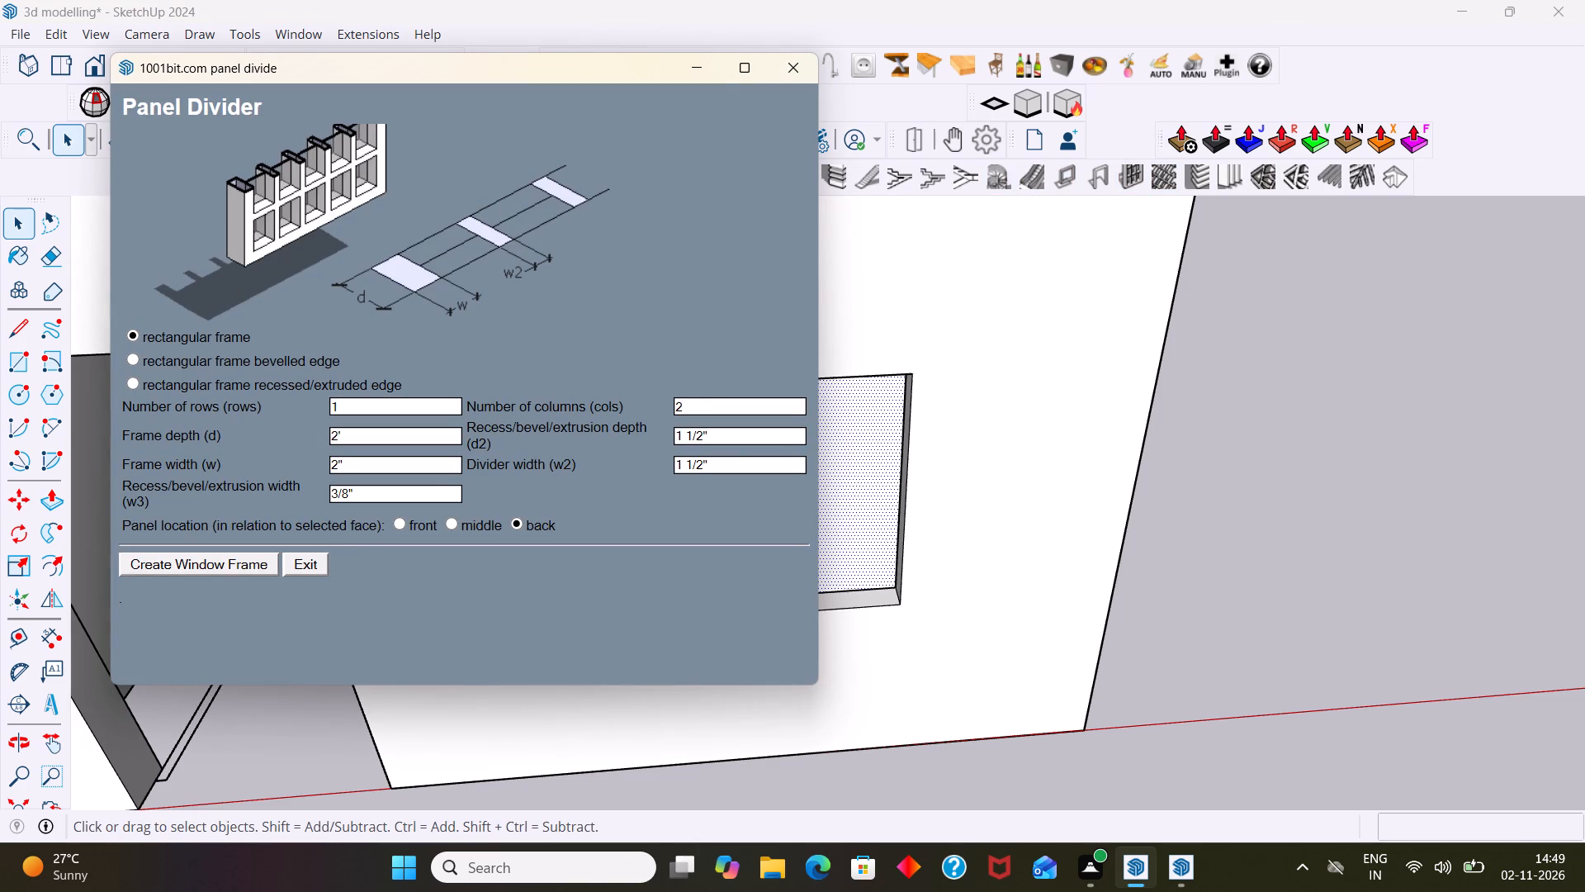
click(342, 442)
key(2)
key(shift+quotedbl)
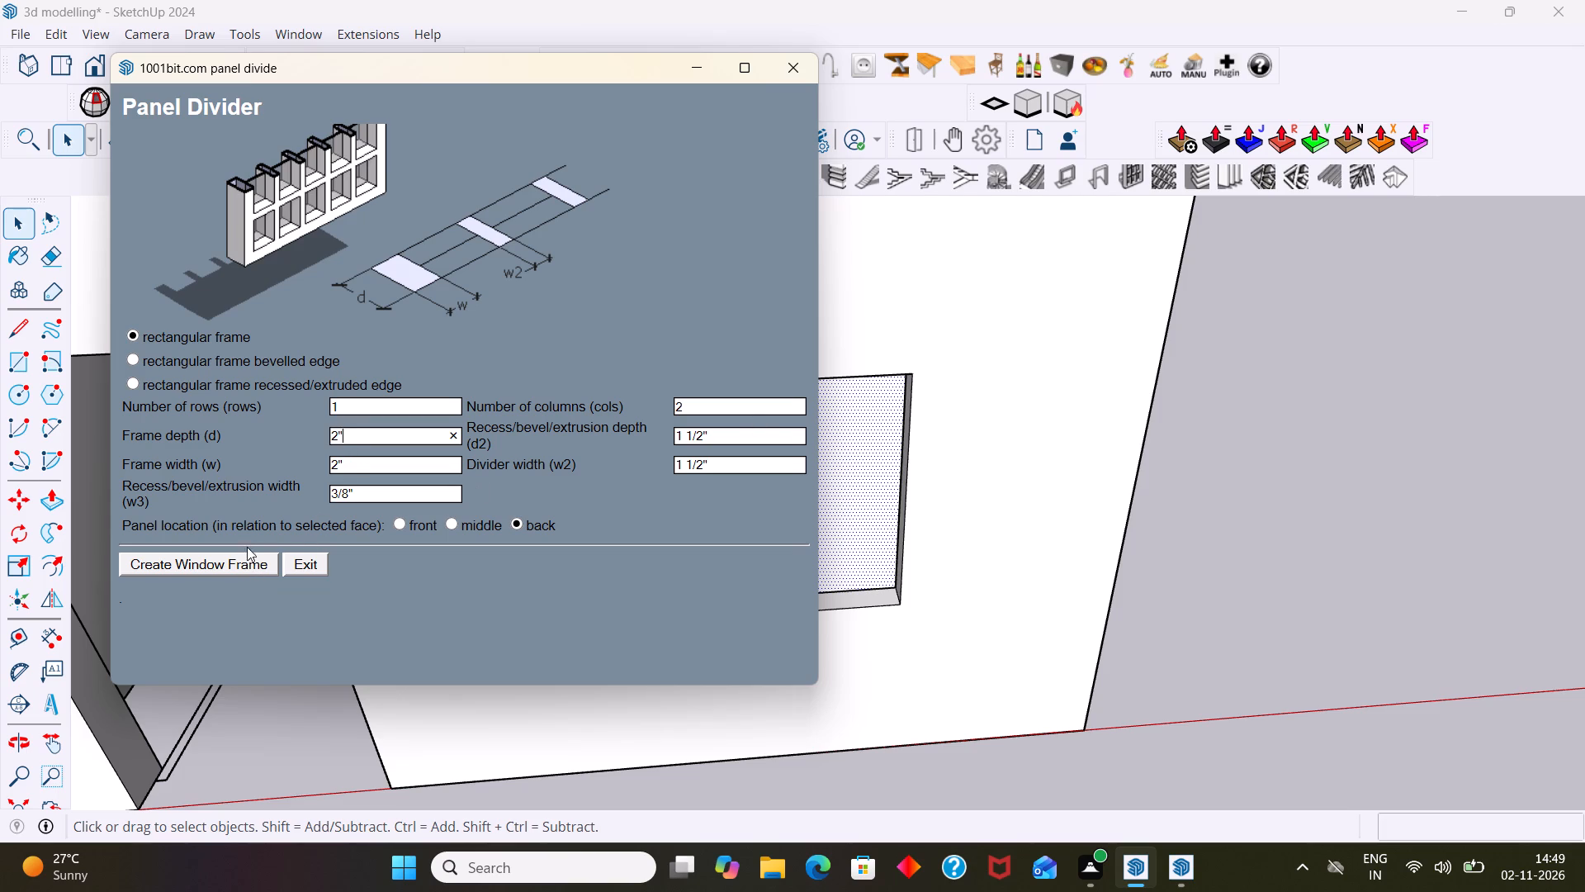
click(245, 564)
Examine the recreated front window frame up close and from several angles, checking its fit against the sill and jambs.
middle_drag(739, 563, 574, 600)
scroll(637, 592, up, 4)
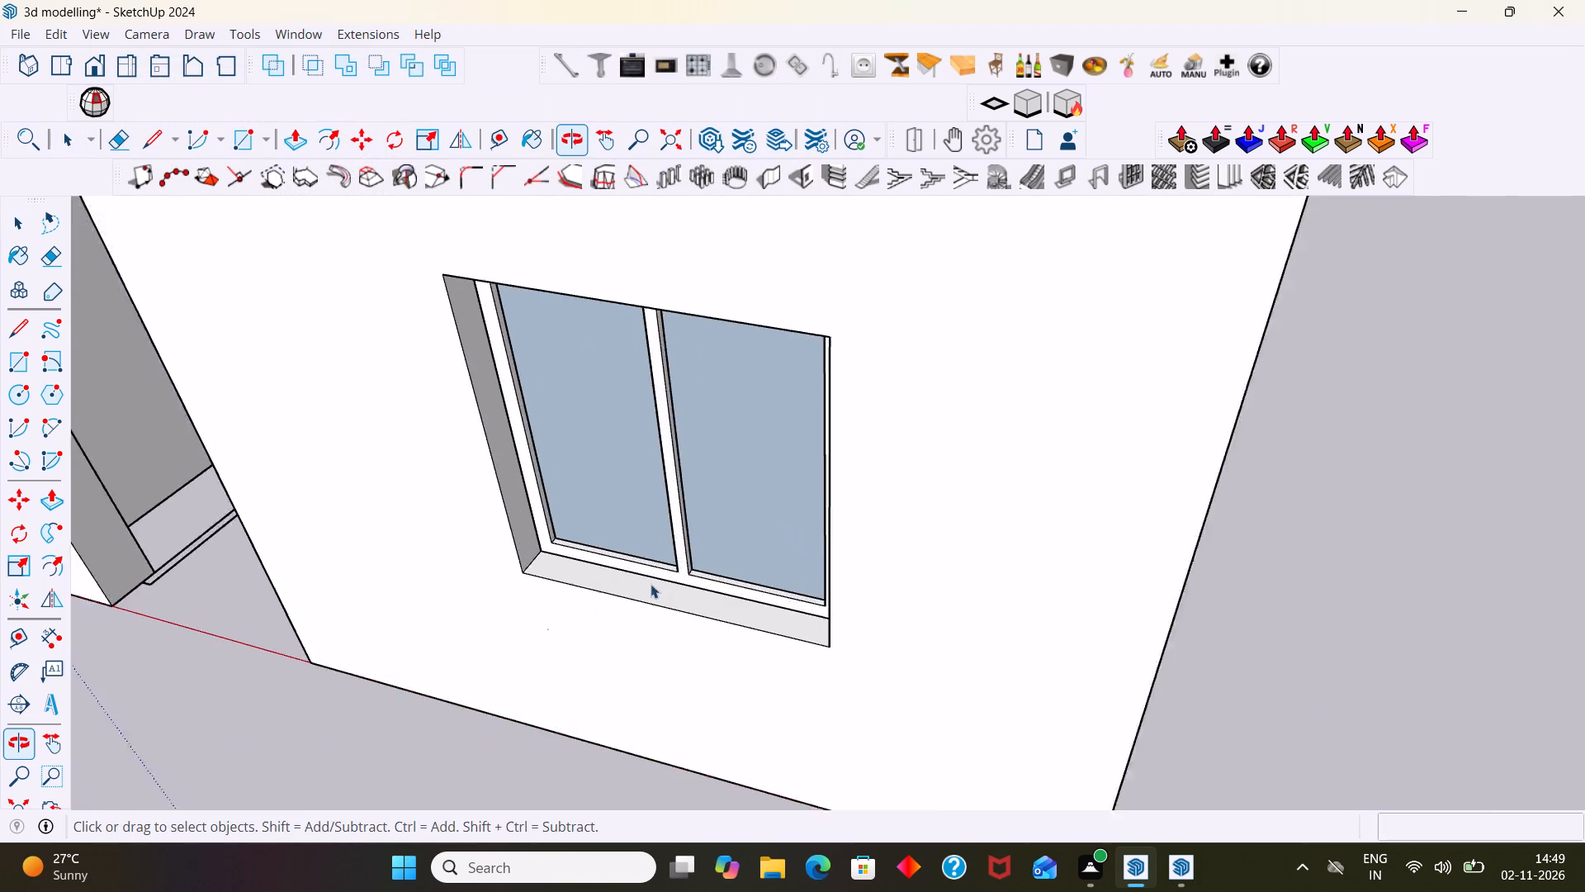
scroll(651, 584, up, 4)
middle_drag(562, 567, 1153, 567)
scroll(878, 529, up, 2)
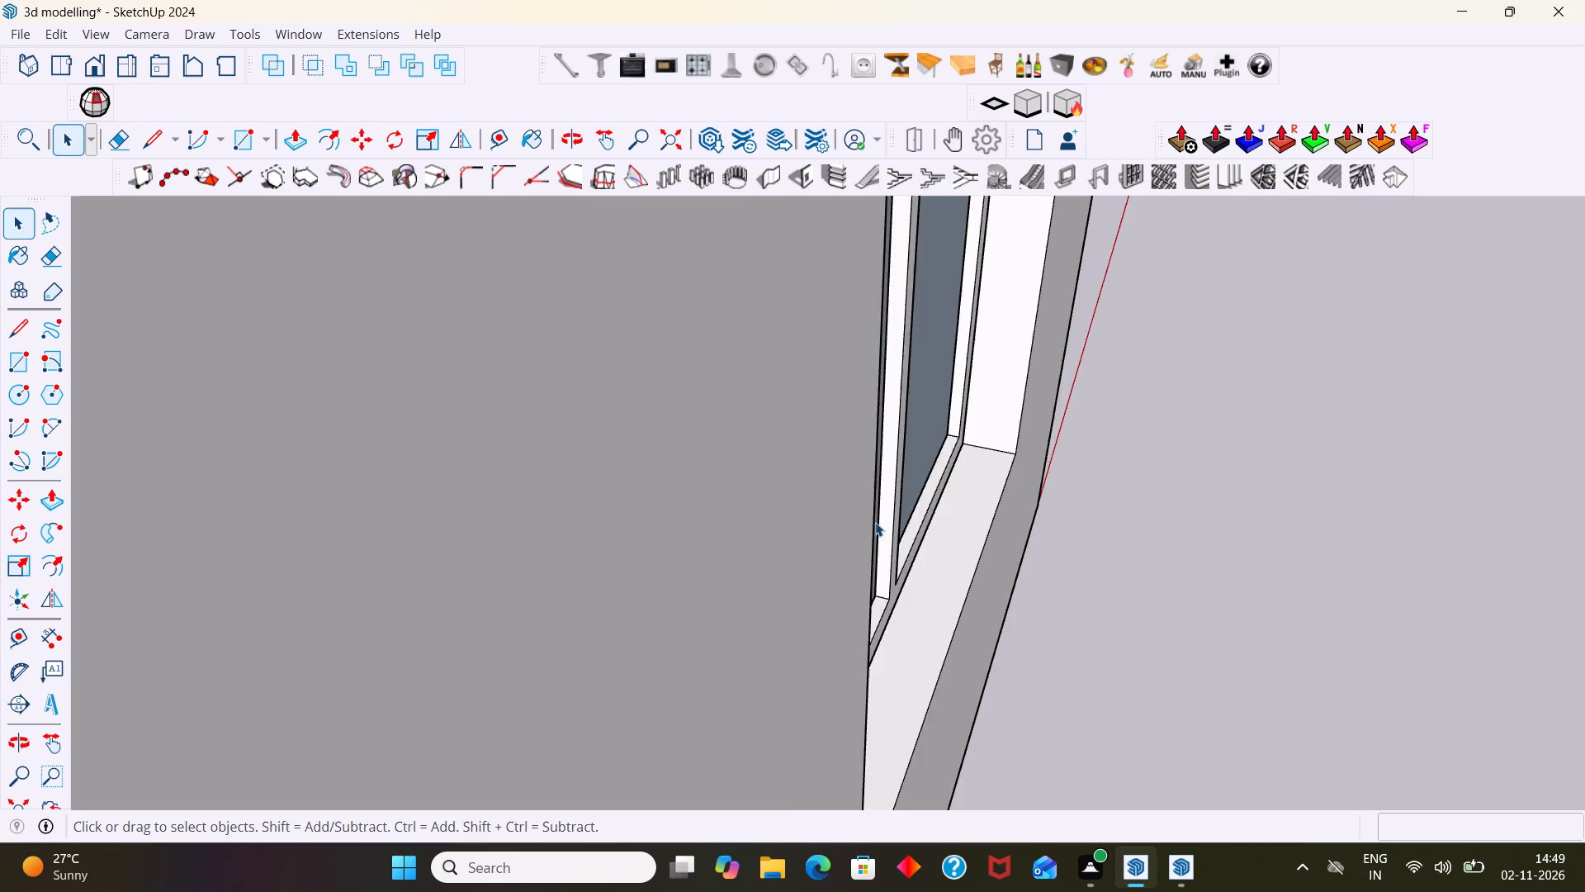
scroll(875, 522, up, 3)
middle_drag(958, 534, 676, 579)
scroll(798, 523, down, 14)
middle_drag(845, 534, 593, 541)
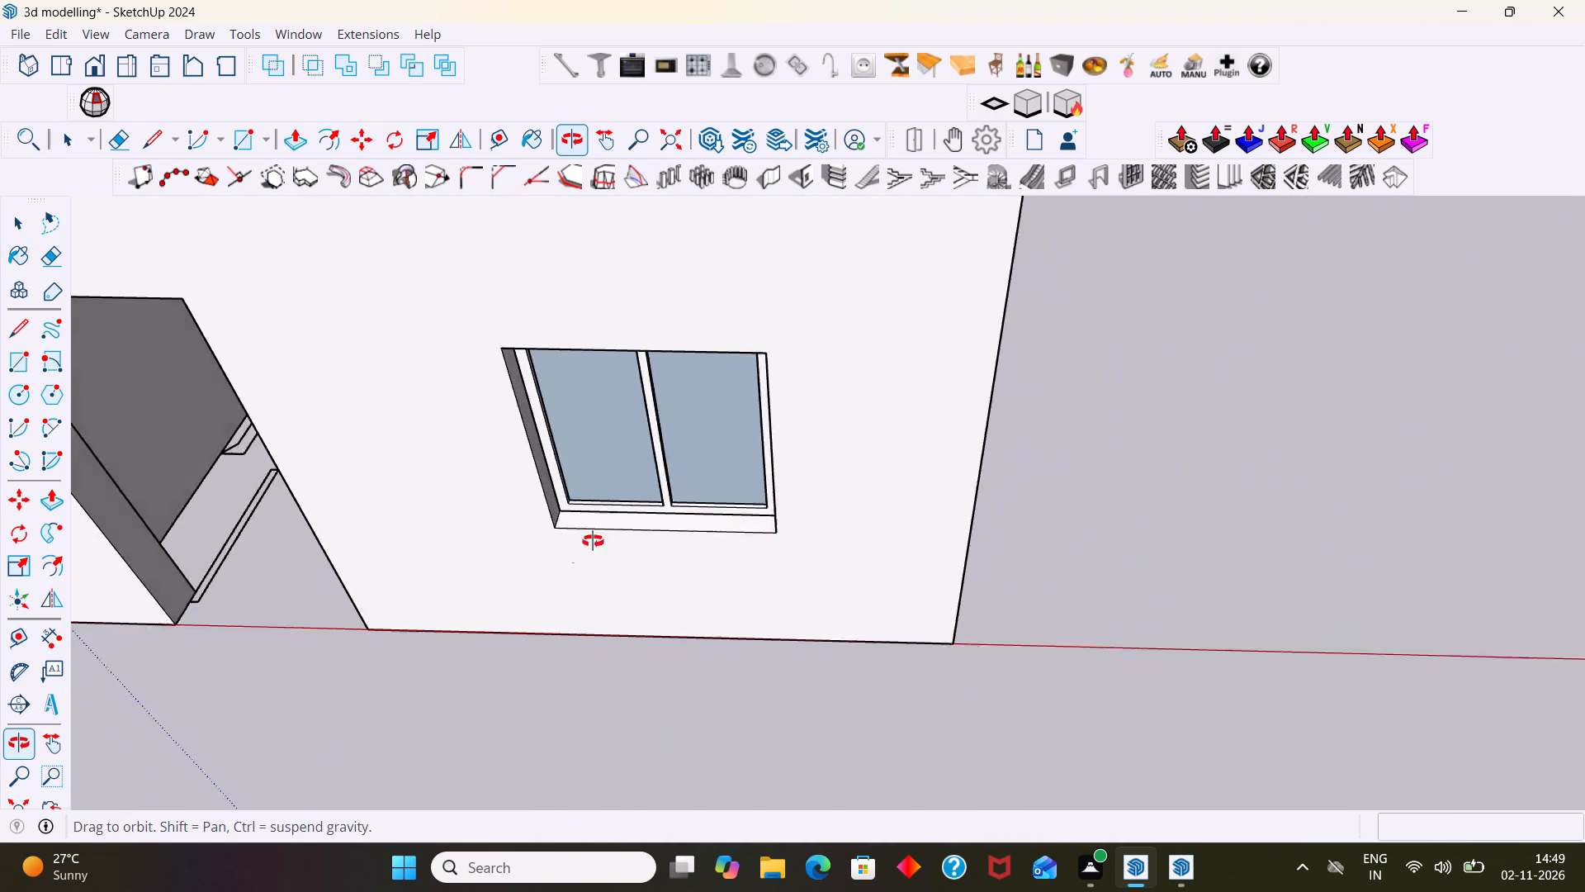
middle_drag(593, 541, 532, 552)
key(space)
scroll(613, 475, up, 4)
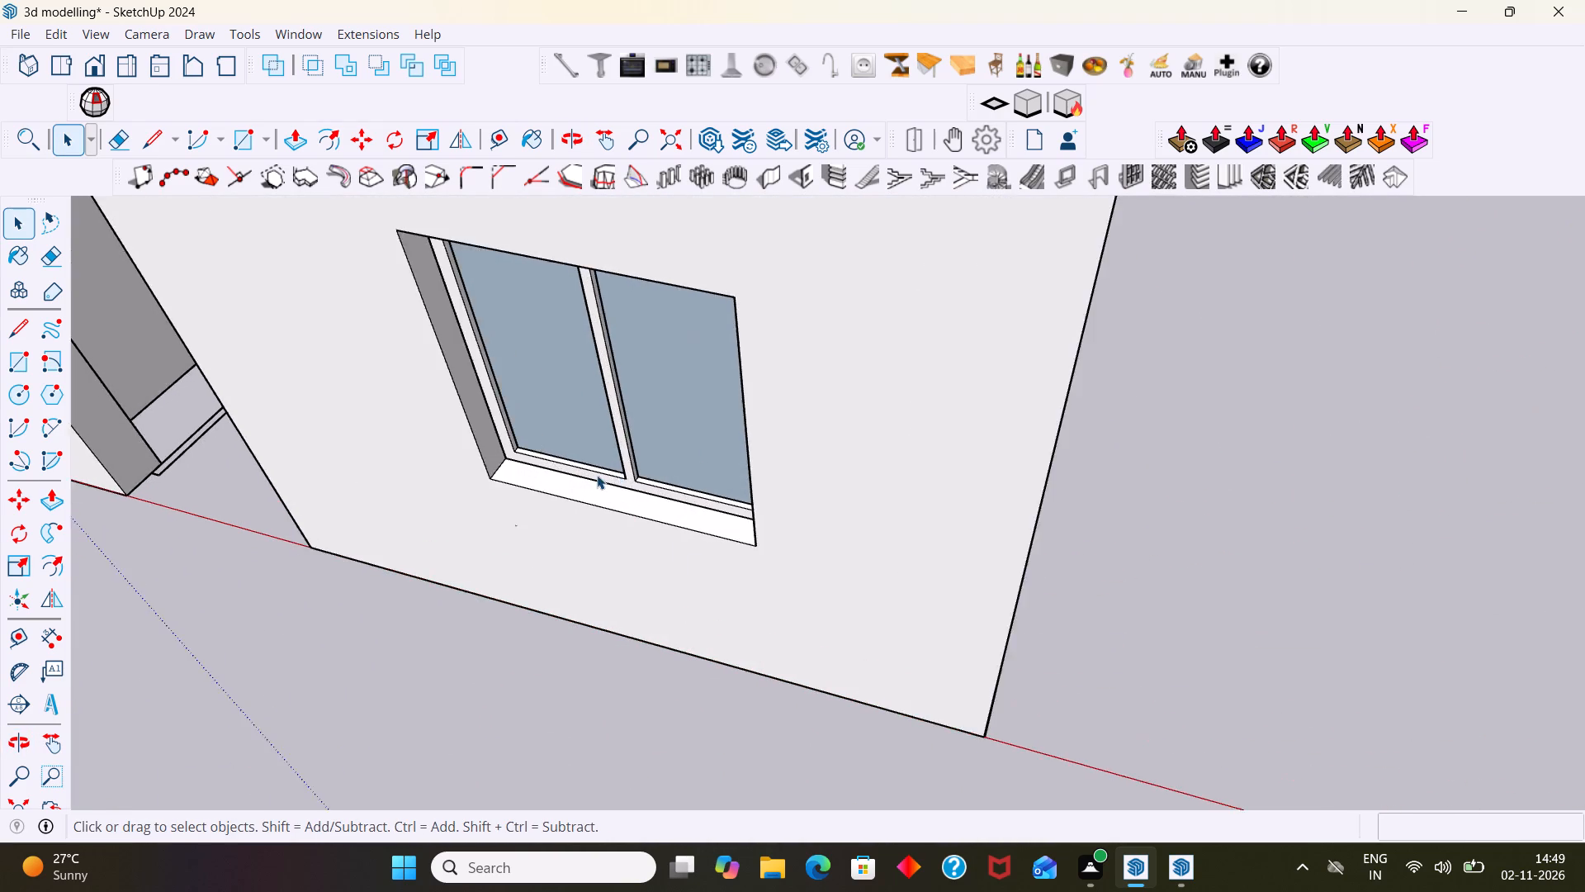
scroll(597, 475, up, 13)
middle_drag(578, 489, 641, 492)
scroll(643, 501, up, 1)
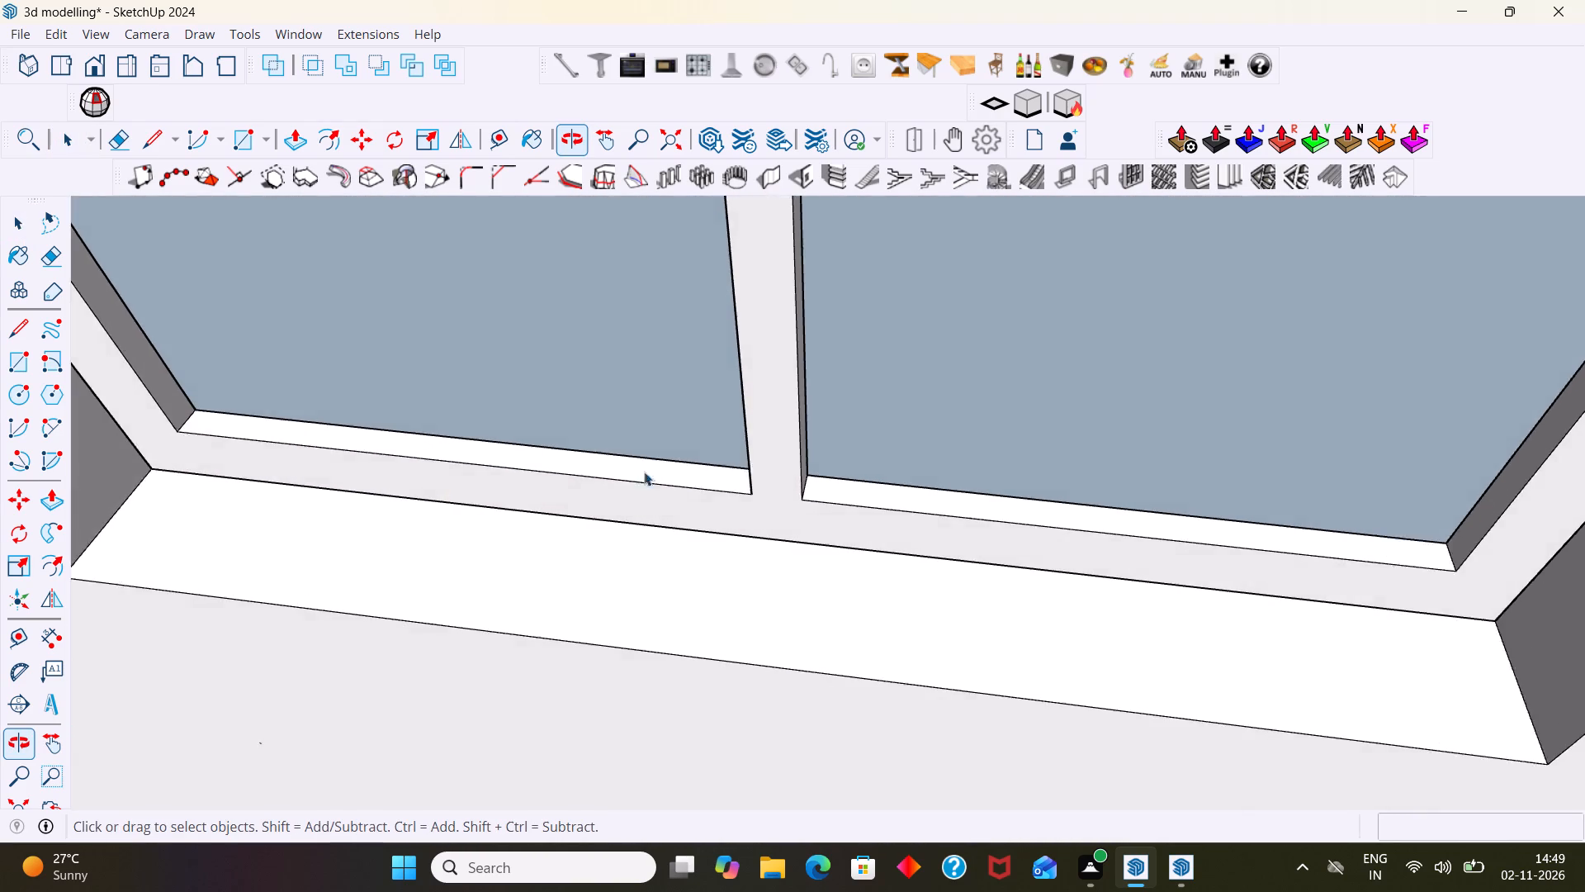
scroll(645, 462, down, 17)
middle_drag(680, 461, 683, 405)
scroll(504, 415, up, 4)
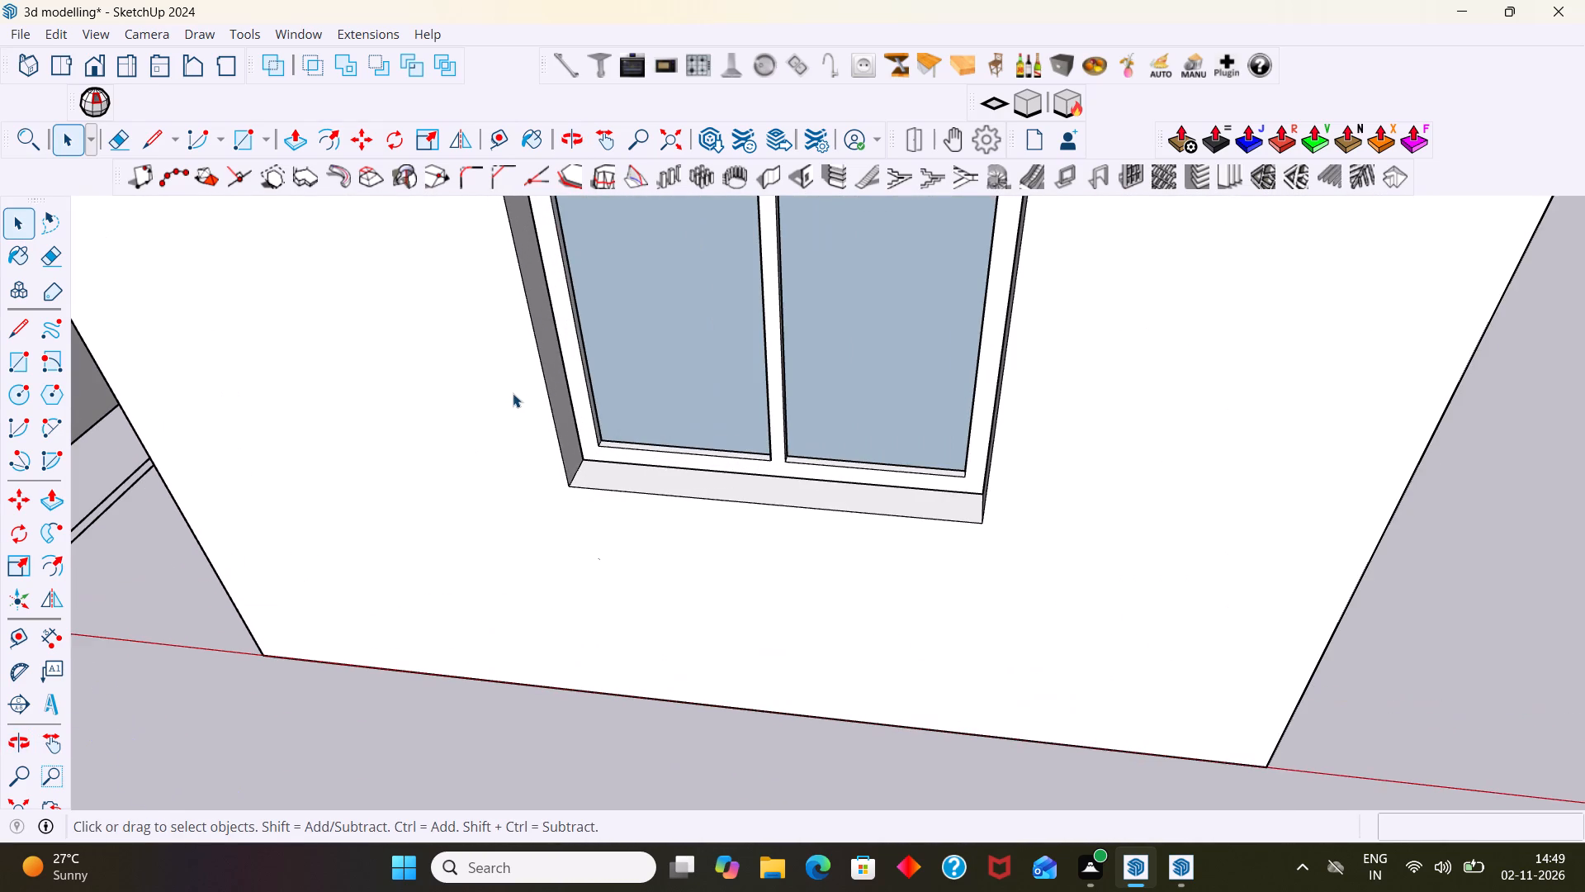
shift+middle_drag(513, 392, 471, 553)
middle_drag(451, 547, 479, 458)
scroll(490, 450, down, 11)
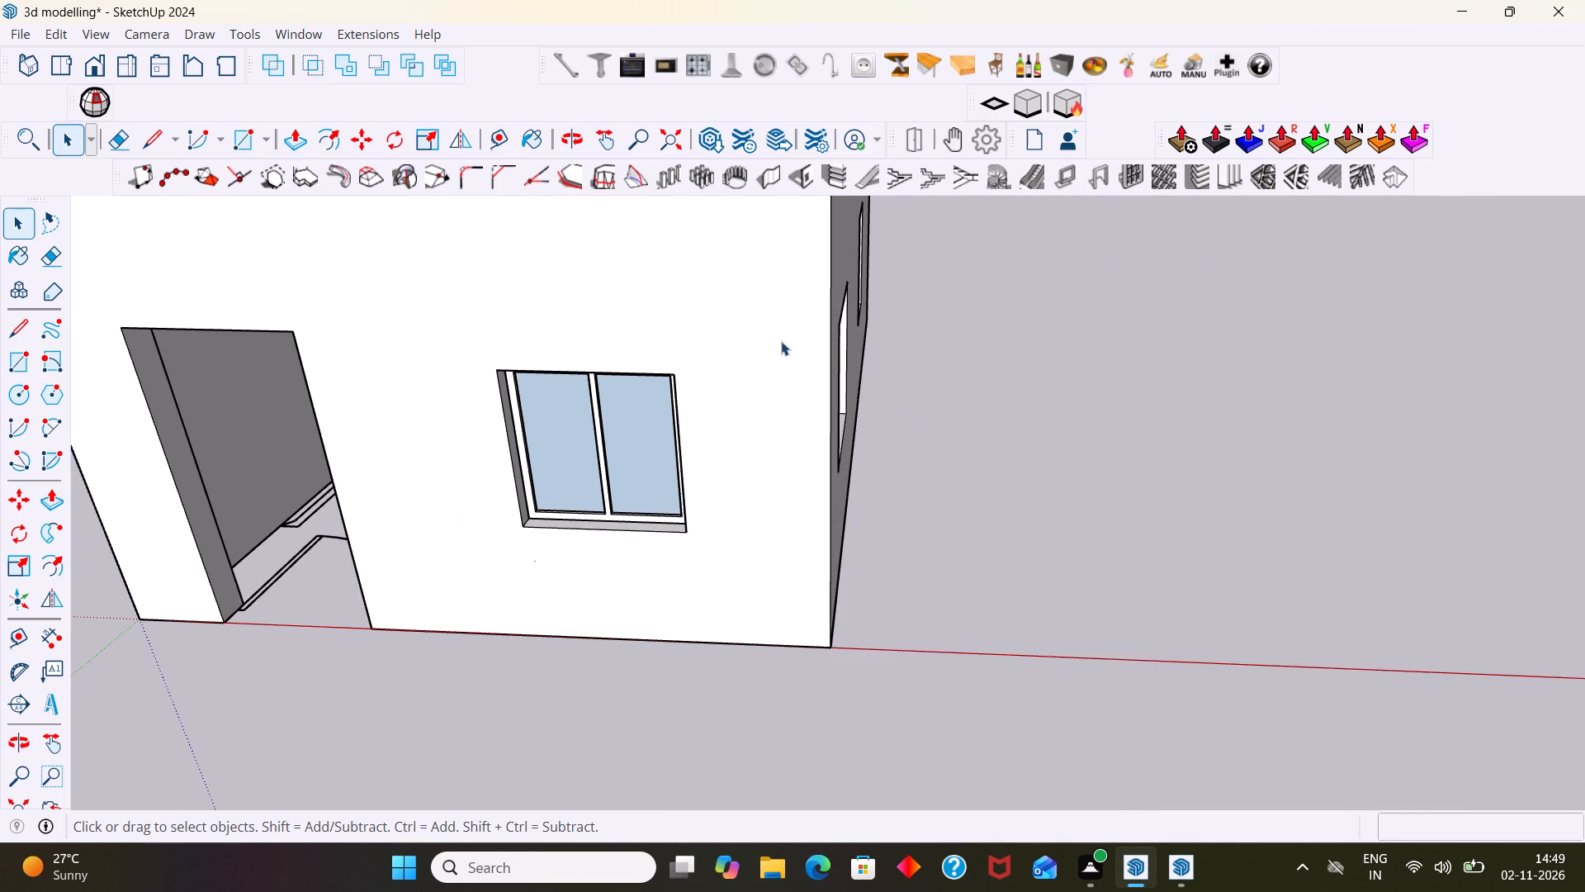
Look through the Asian Paints Chromatics swatches for a material suited to the front window frame.
key(b)
key(space)
key(Escape)
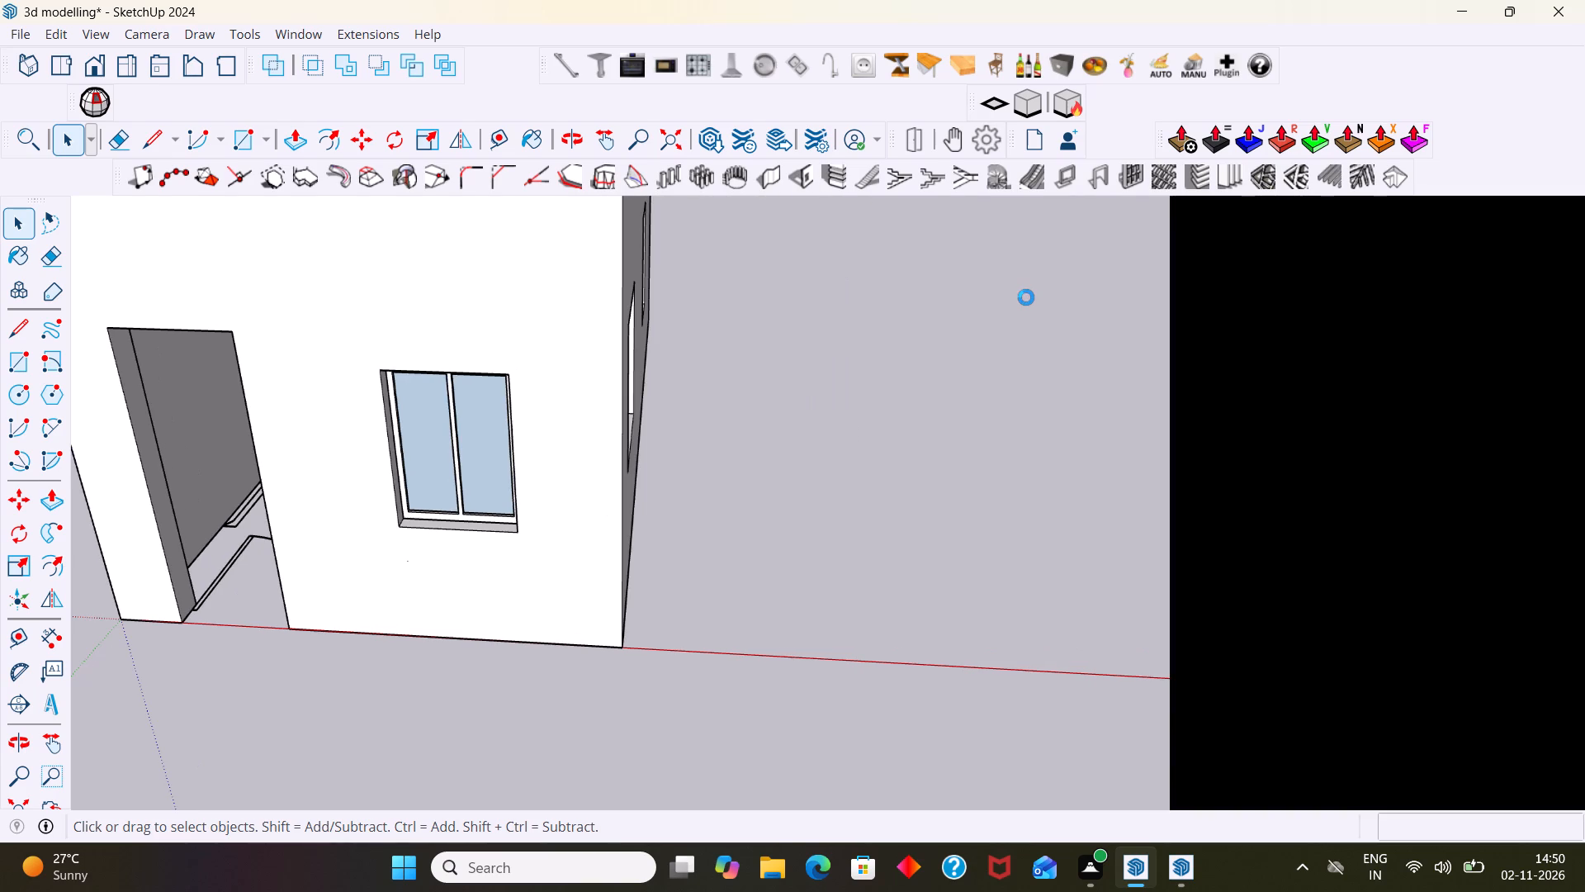
scroll(1133, 311, down, 2)
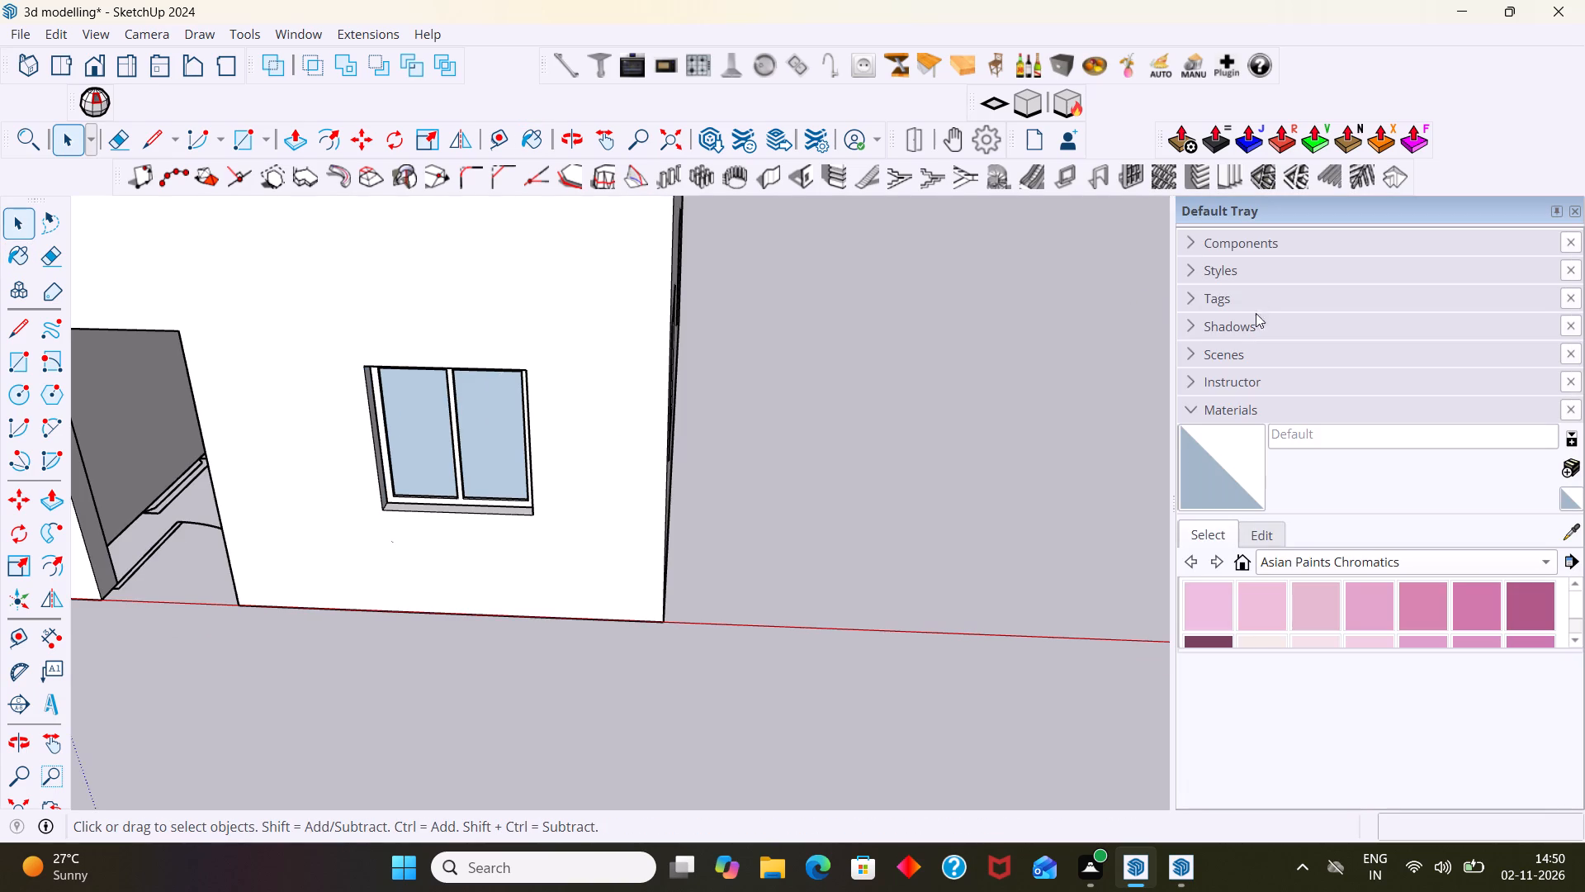
scroll(1405, 463, up, 1)
scroll(1395, 482, down, 1)
scroll(1365, 577, down, 2)
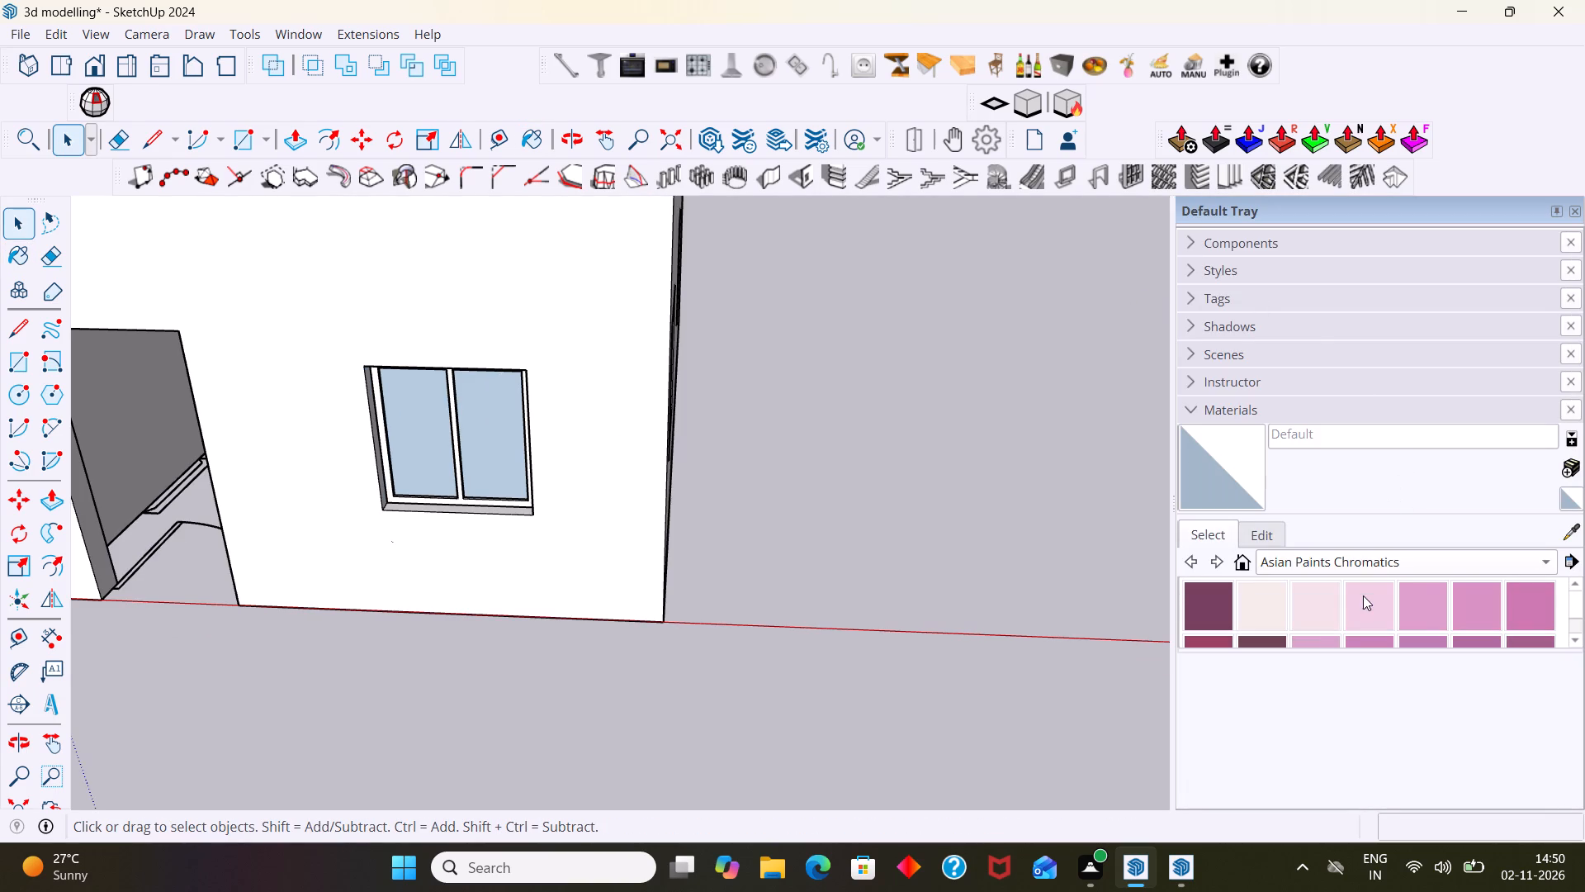
scroll(1363, 595, down, 1)
scroll(1256, 570, down, 3)
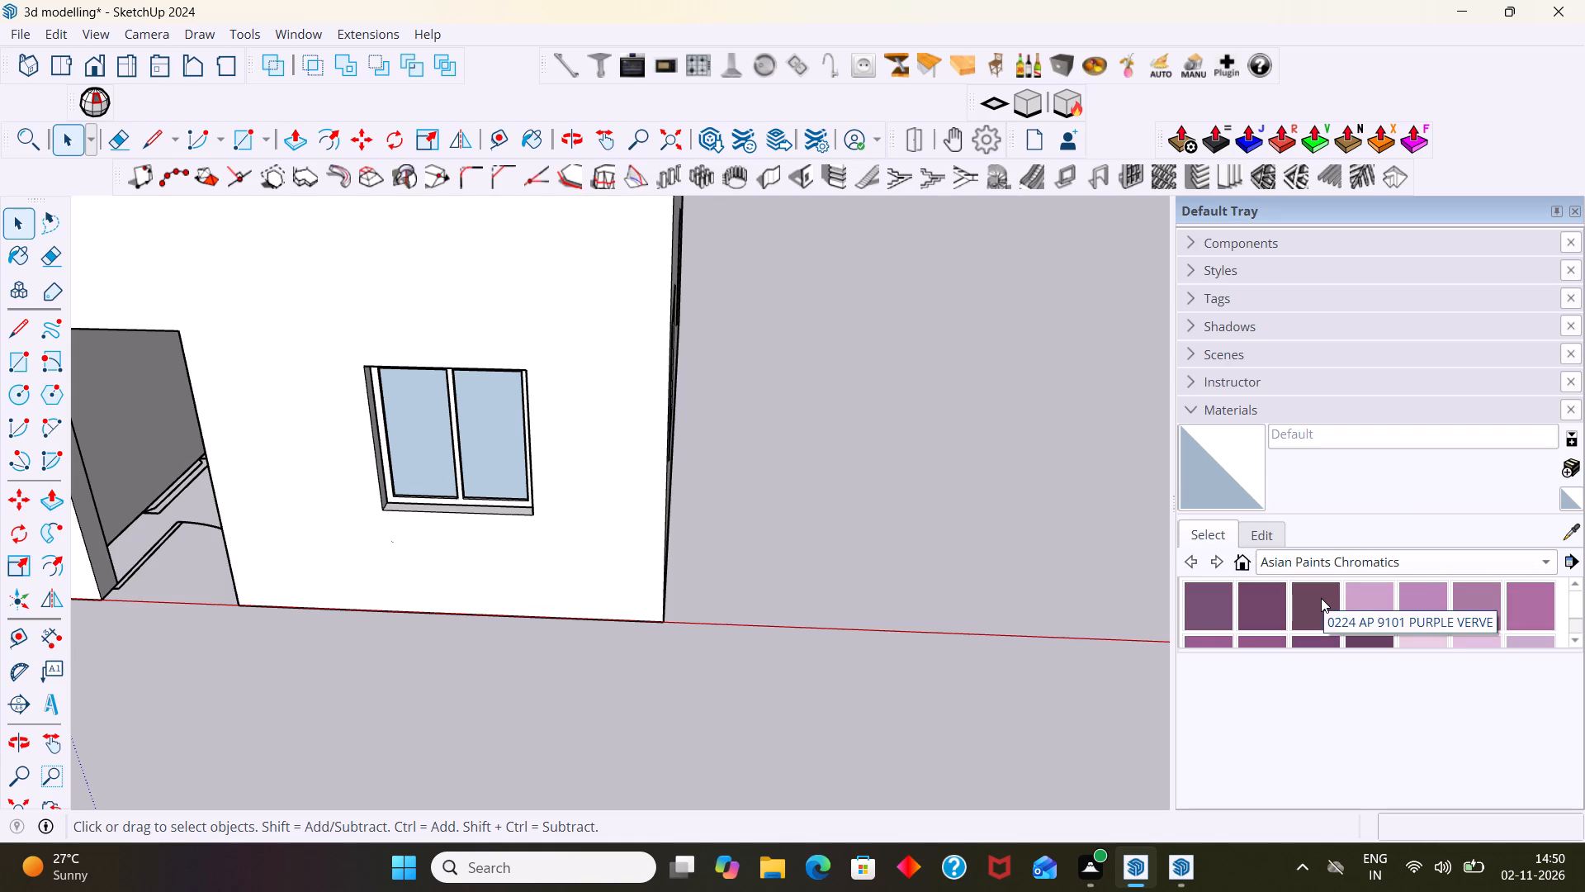
scroll(1321, 598, up, 4)
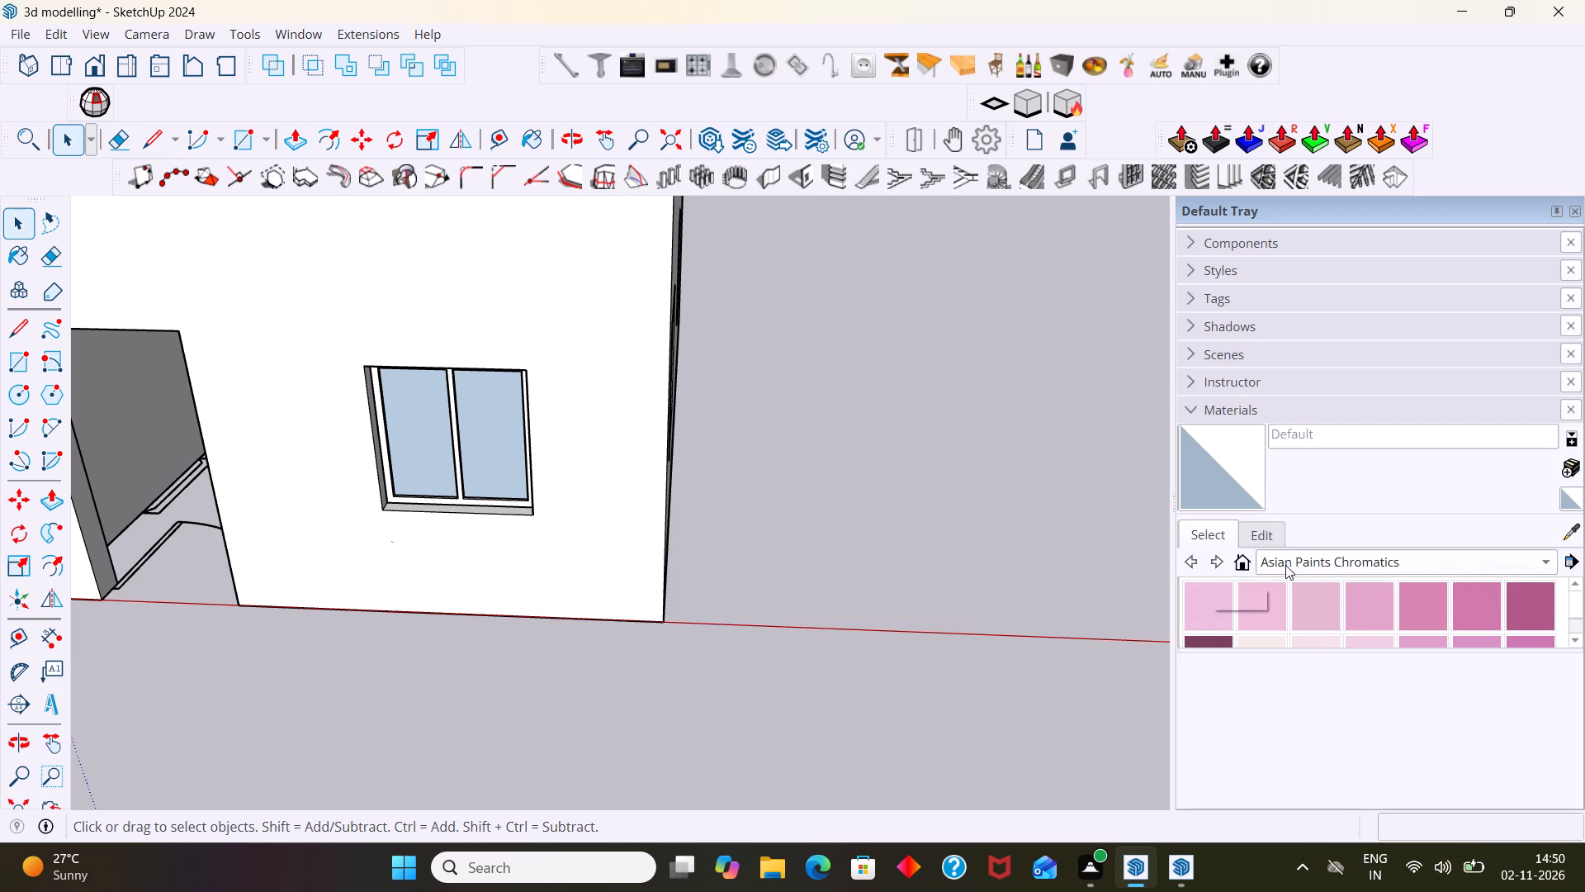
Paint the whole front window with Wood Cherry Original from the Wood materials collection.
click(1216, 558)
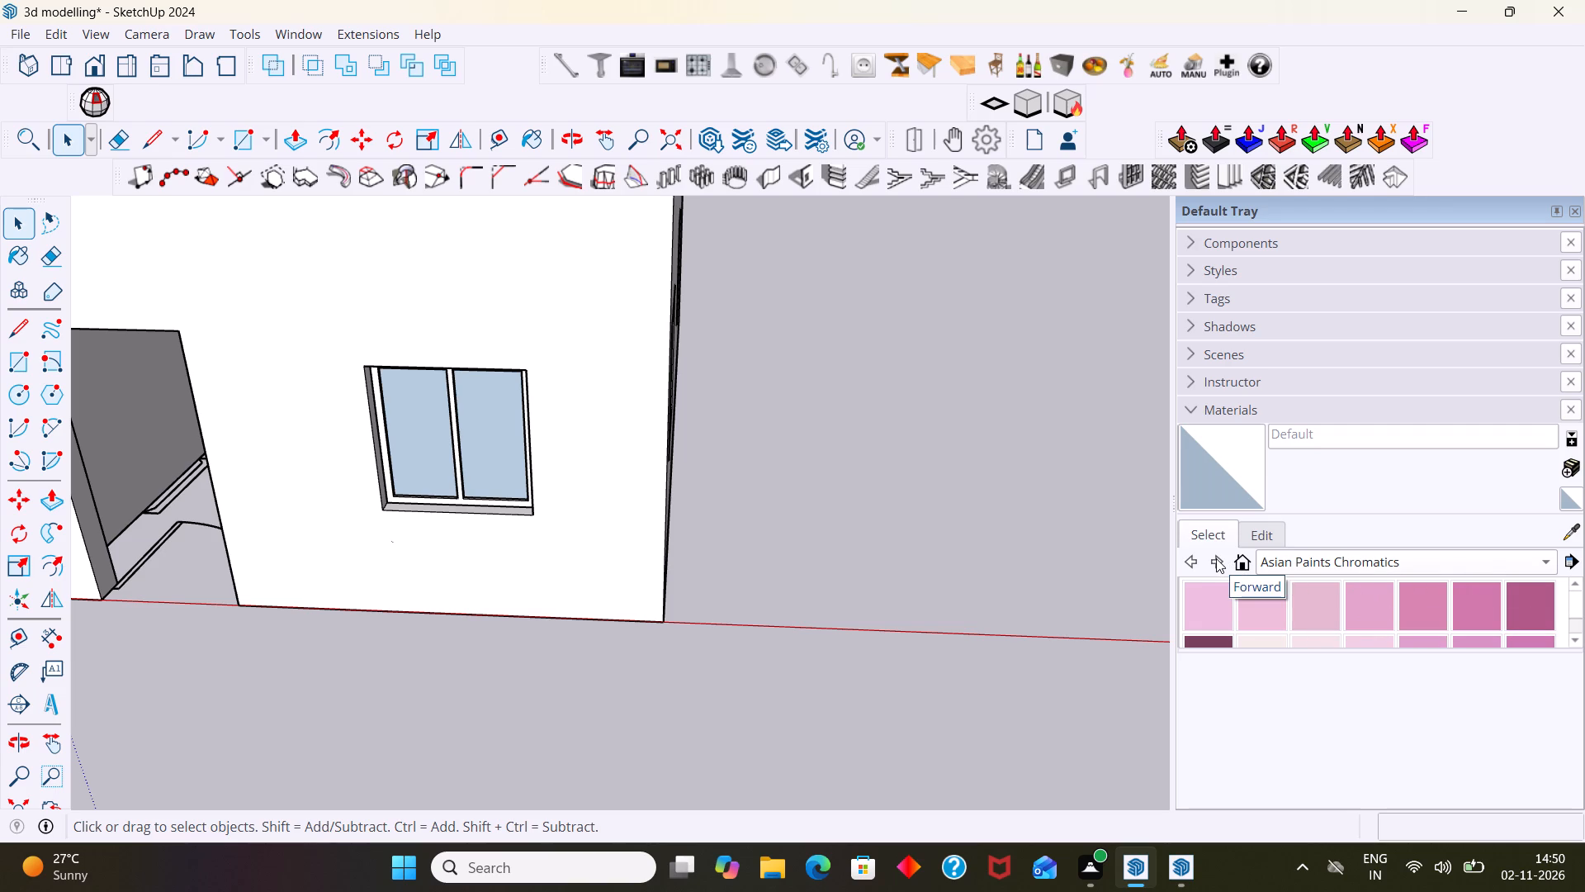
click(1196, 557)
click(1549, 564)
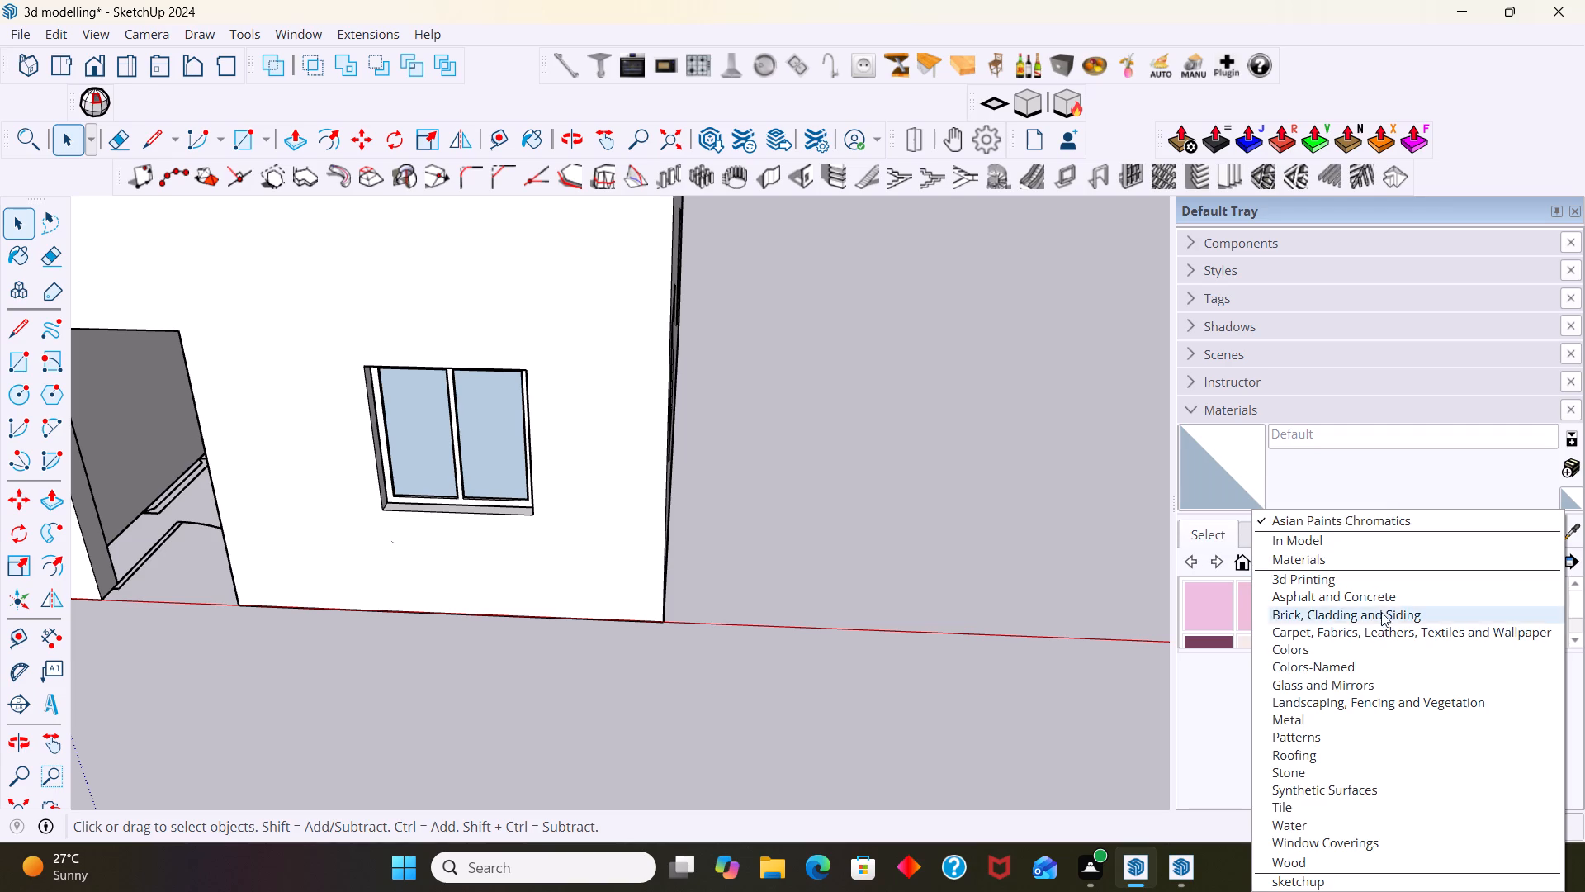
scroll(1379, 809, down, 2)
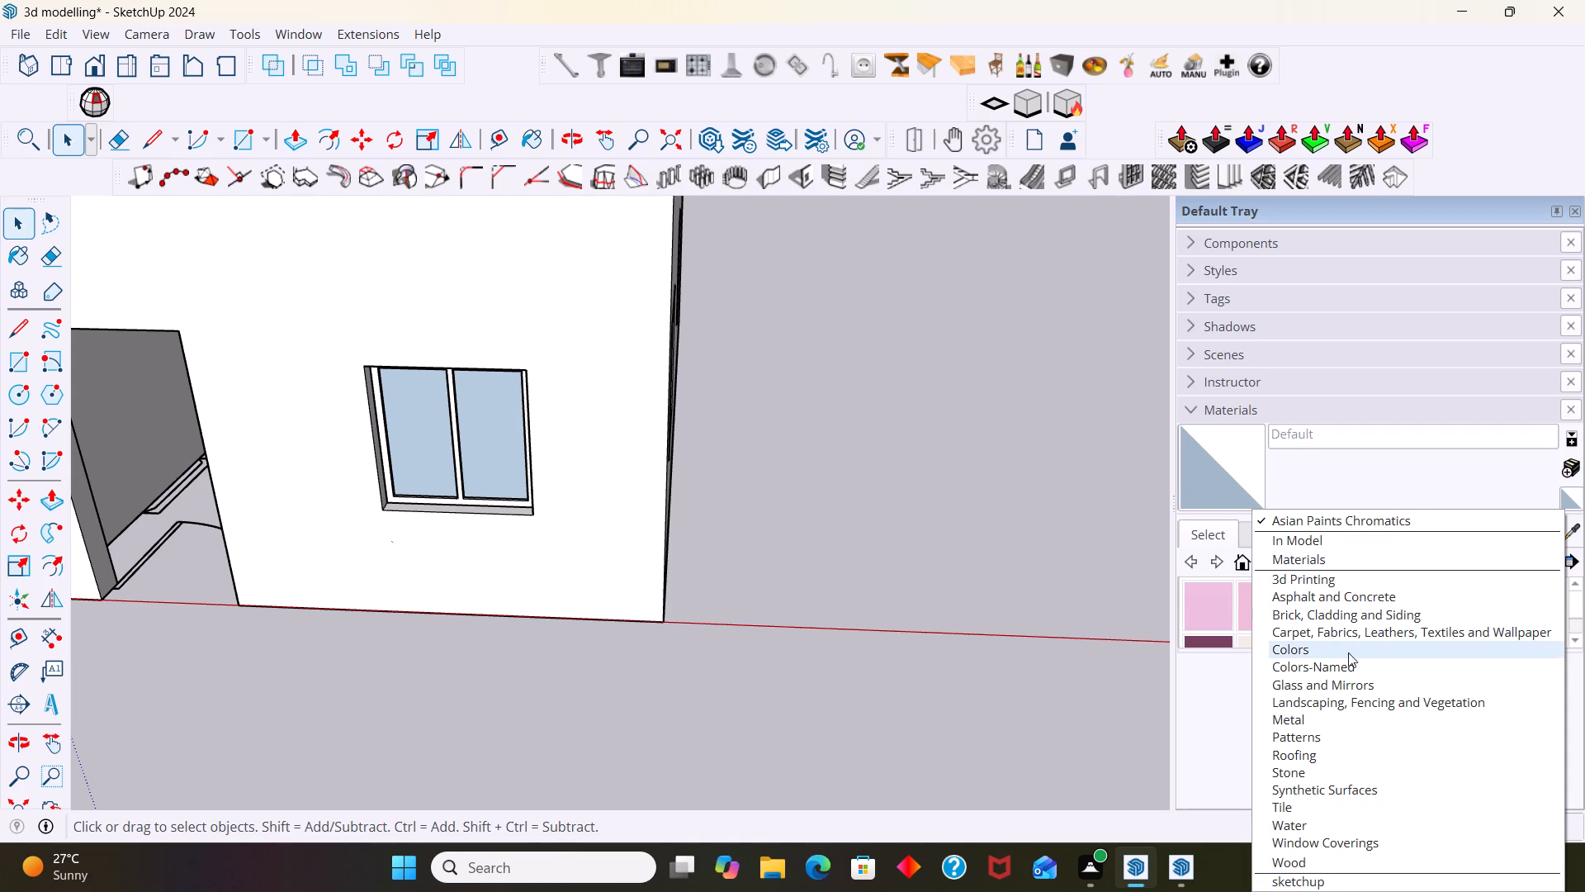
click(1319, 865)
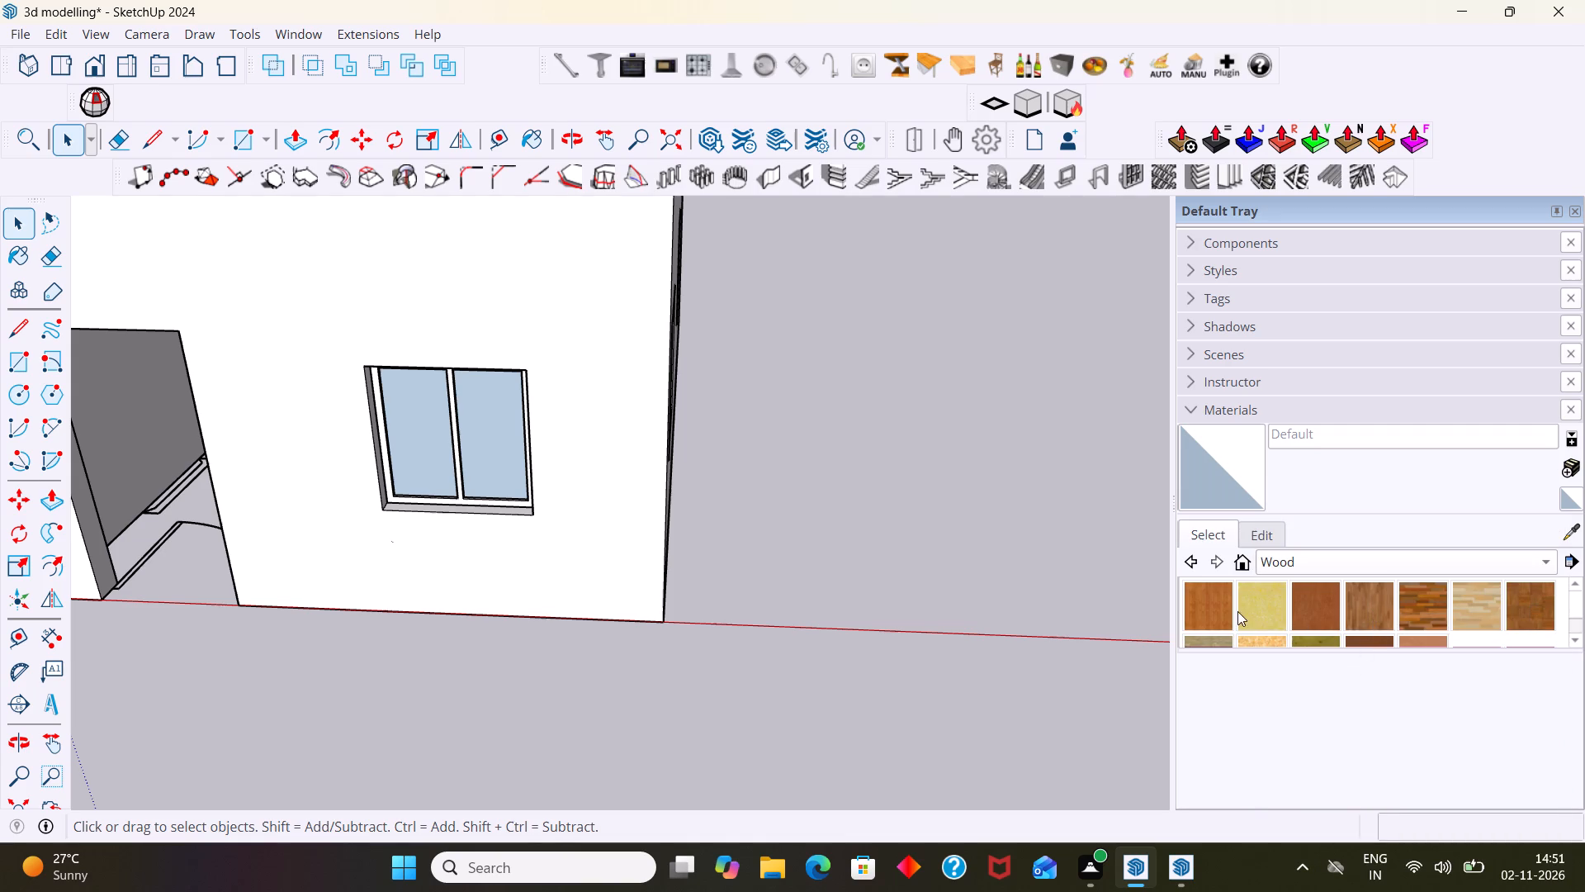
click(1315, 612)
click(461, 445)
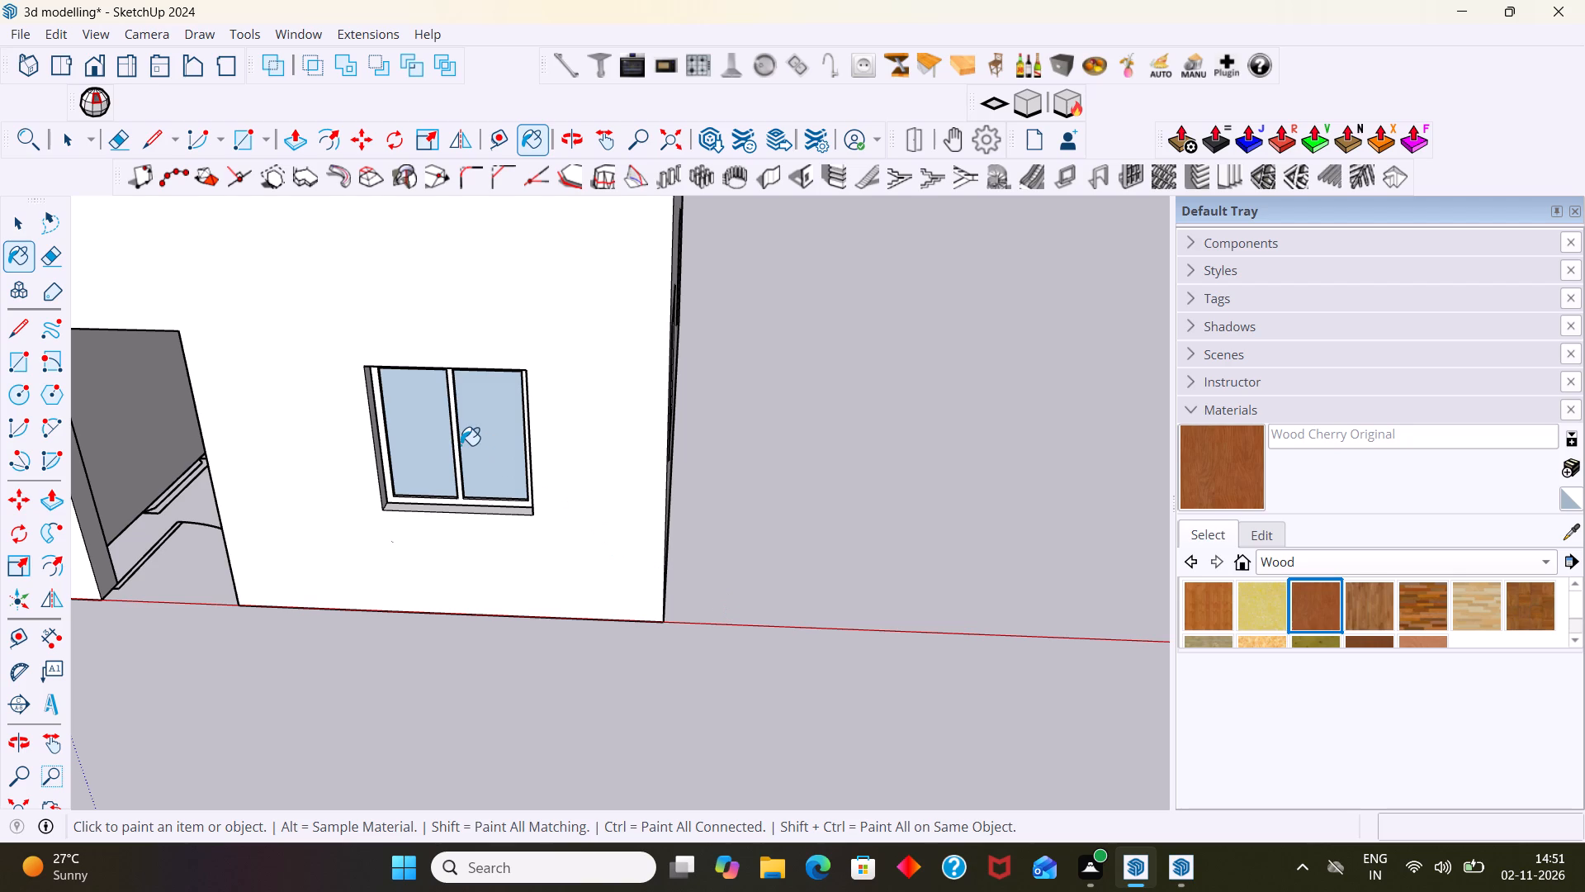
scroll(474, 466, up, 5)
middle_drag(472, 476, 578, 481)
scroll(576, 477, up, 7)
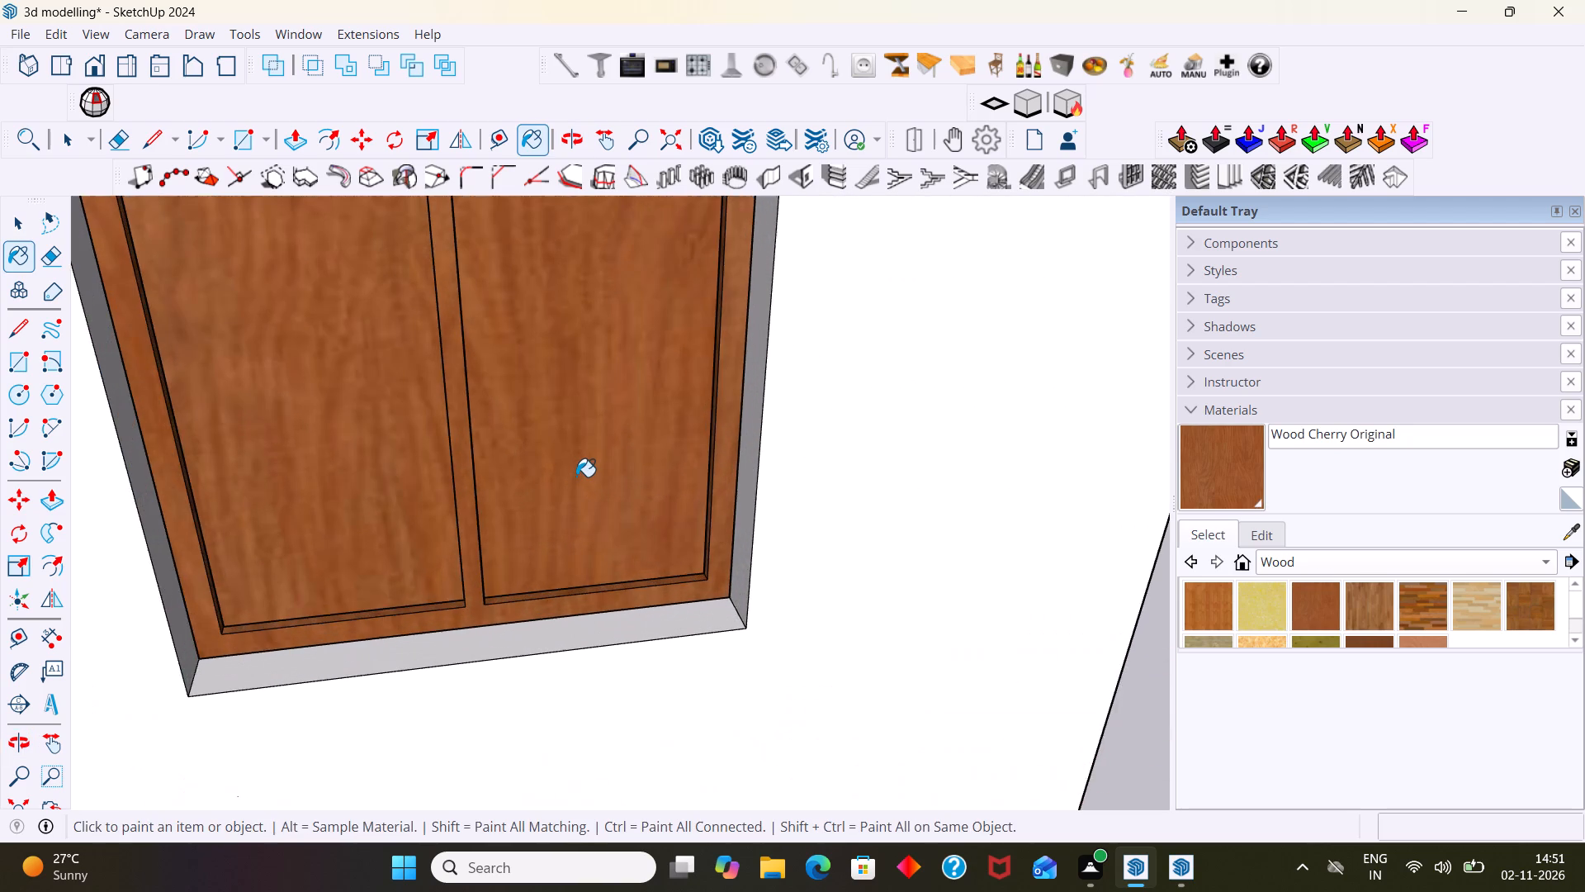
scroll(584, 467, down, 17)
middle_drag(639, 468, 237, 484)
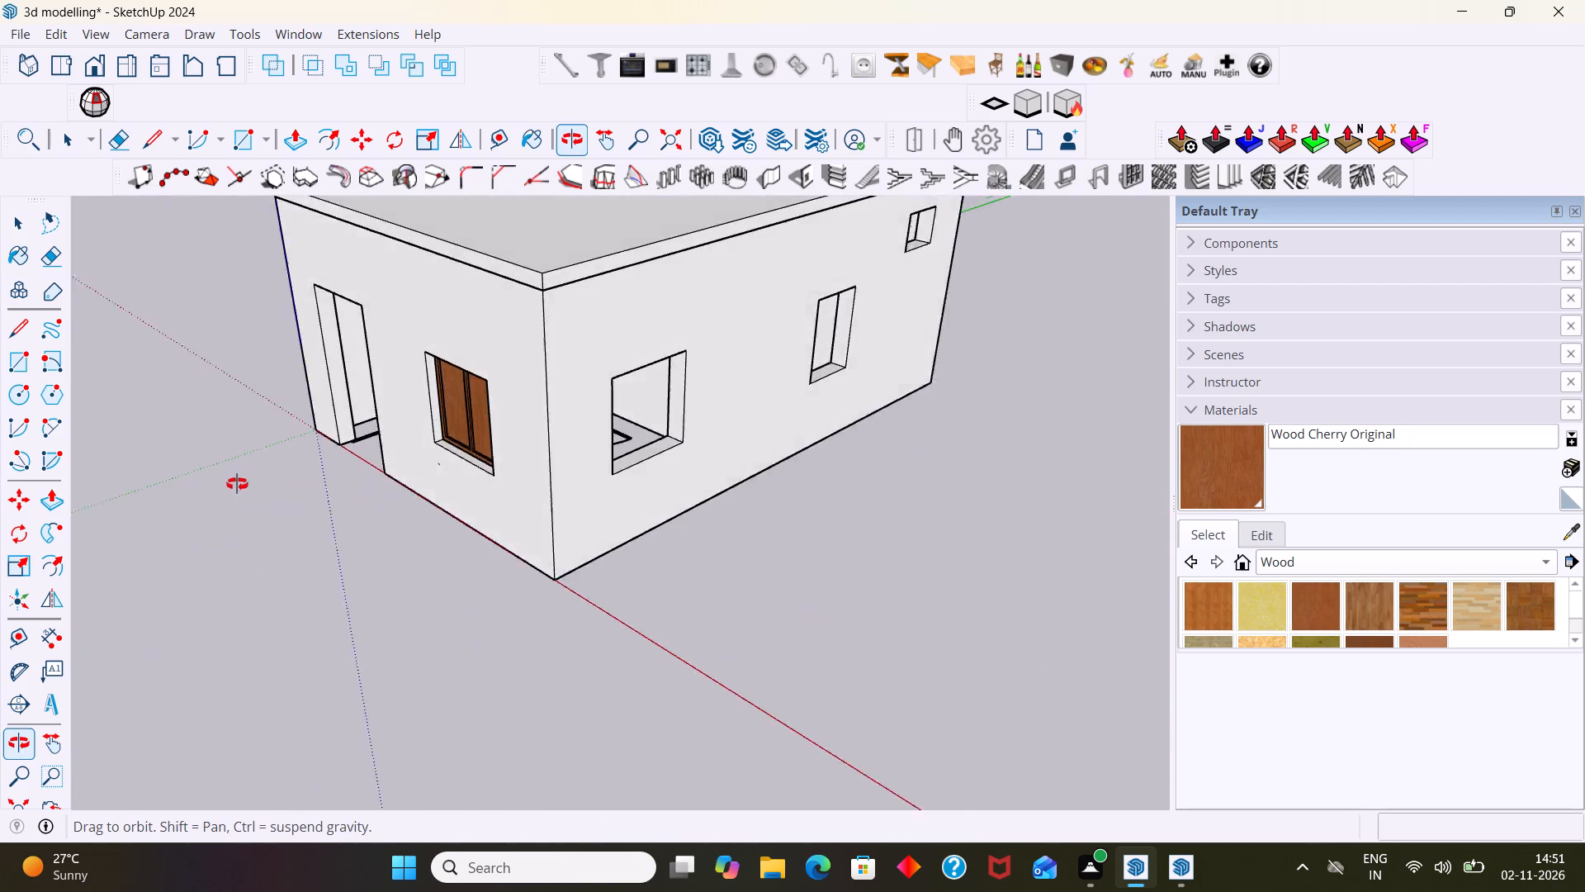
middle_drag(237, 484, 380, 490)
key(space)
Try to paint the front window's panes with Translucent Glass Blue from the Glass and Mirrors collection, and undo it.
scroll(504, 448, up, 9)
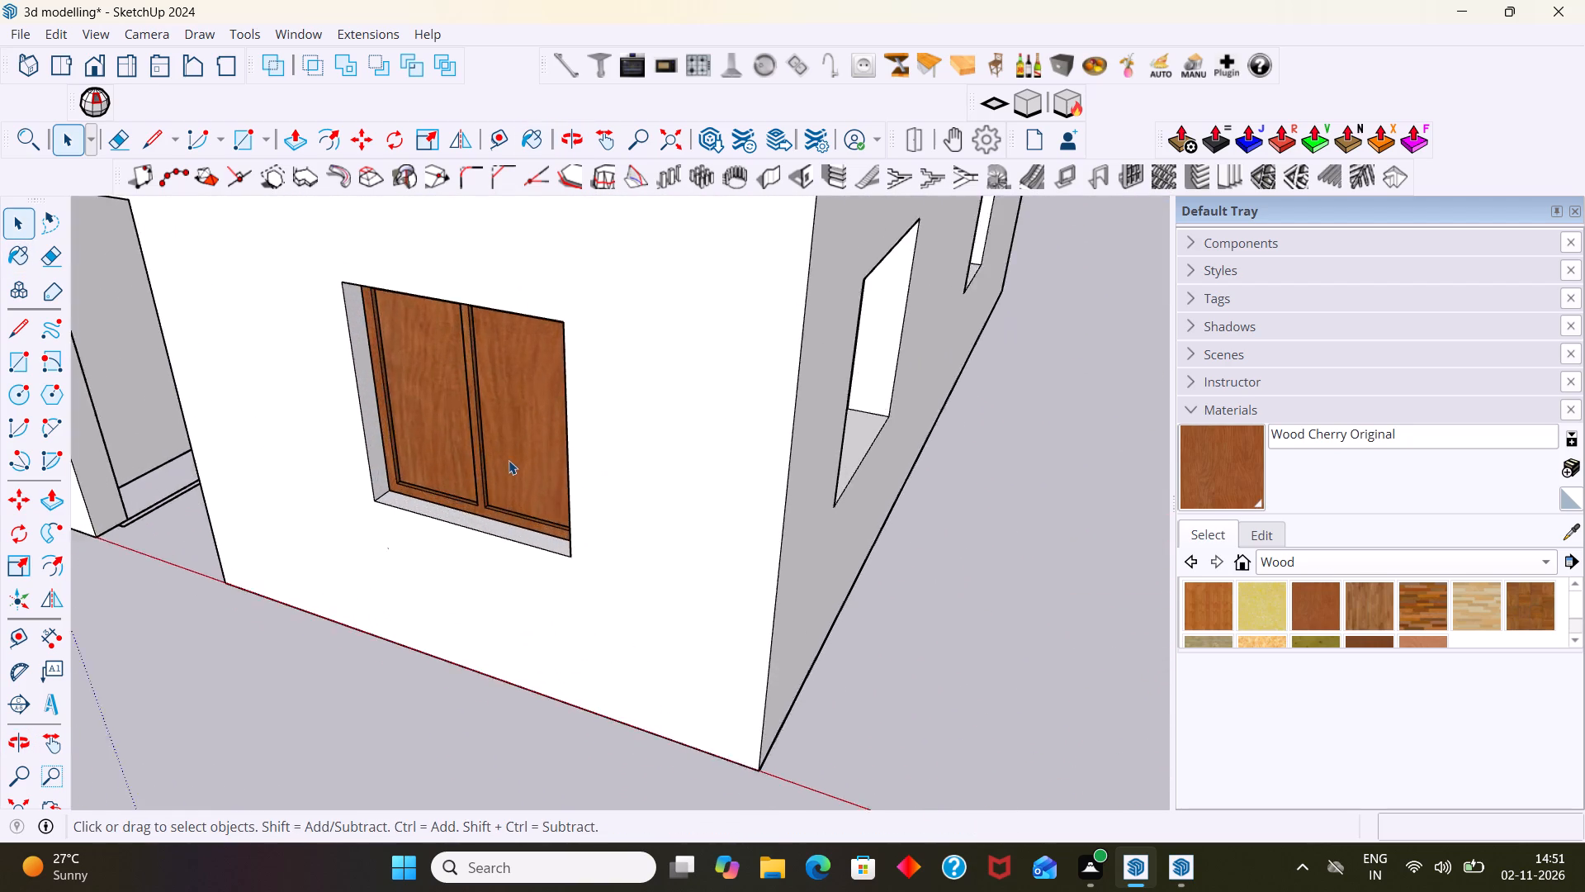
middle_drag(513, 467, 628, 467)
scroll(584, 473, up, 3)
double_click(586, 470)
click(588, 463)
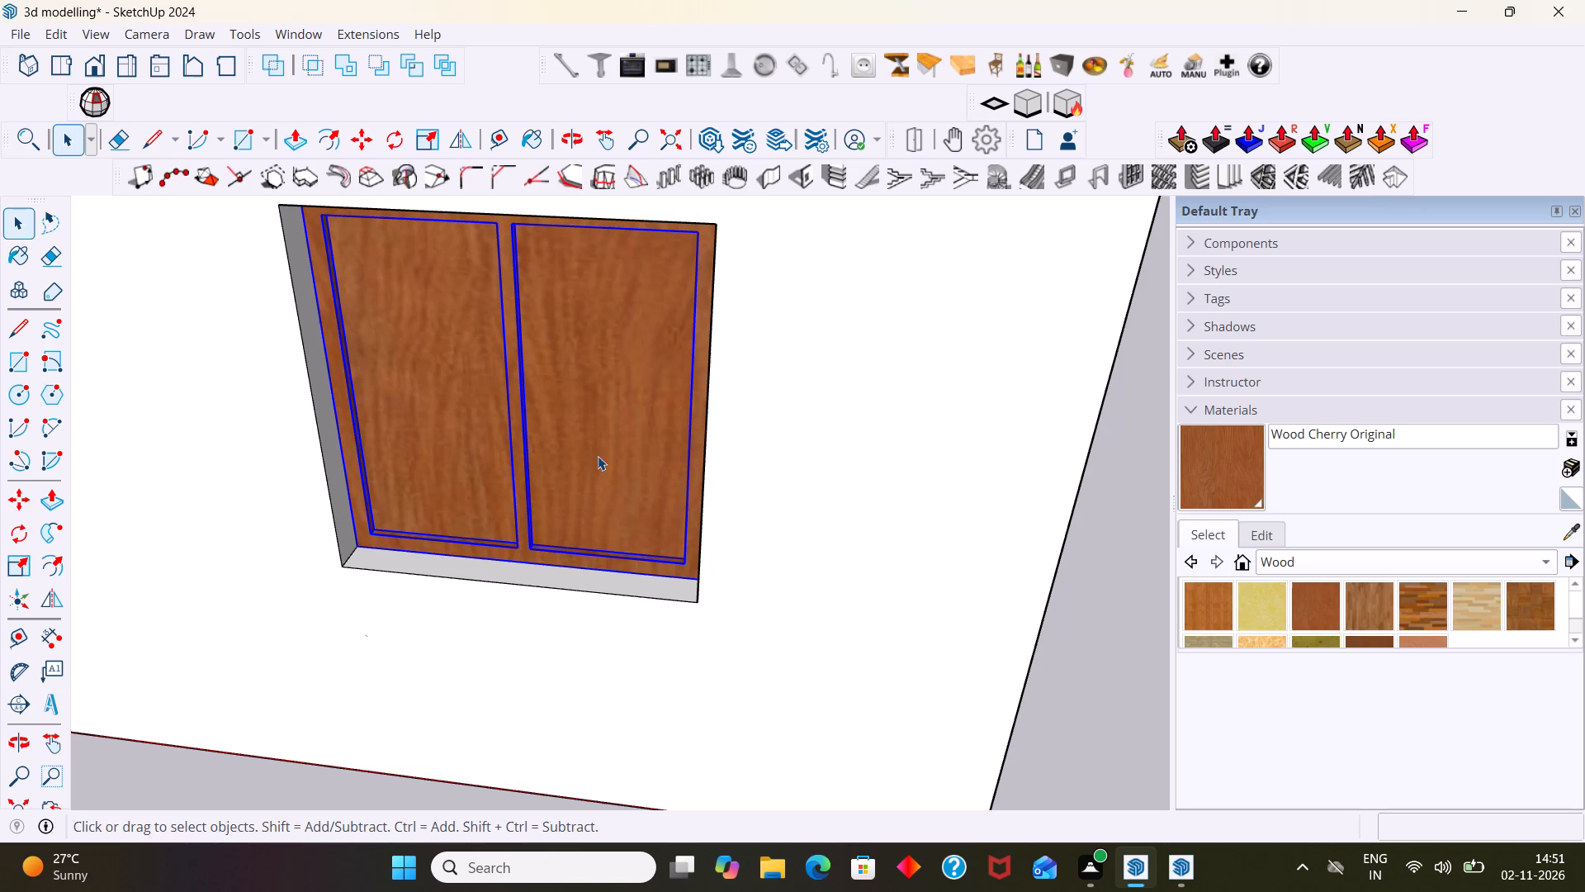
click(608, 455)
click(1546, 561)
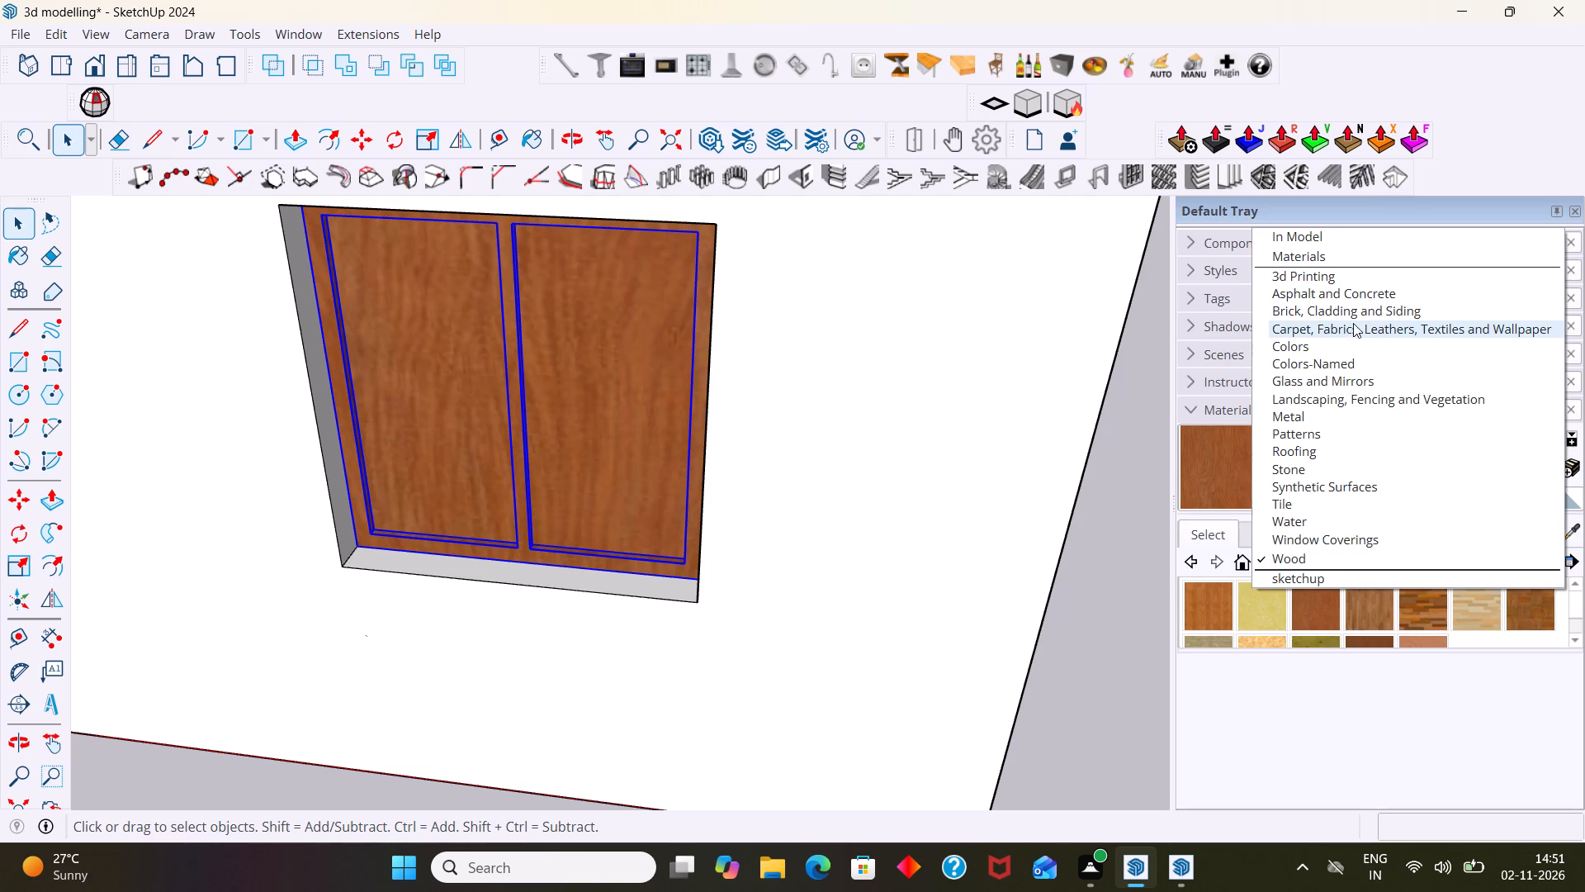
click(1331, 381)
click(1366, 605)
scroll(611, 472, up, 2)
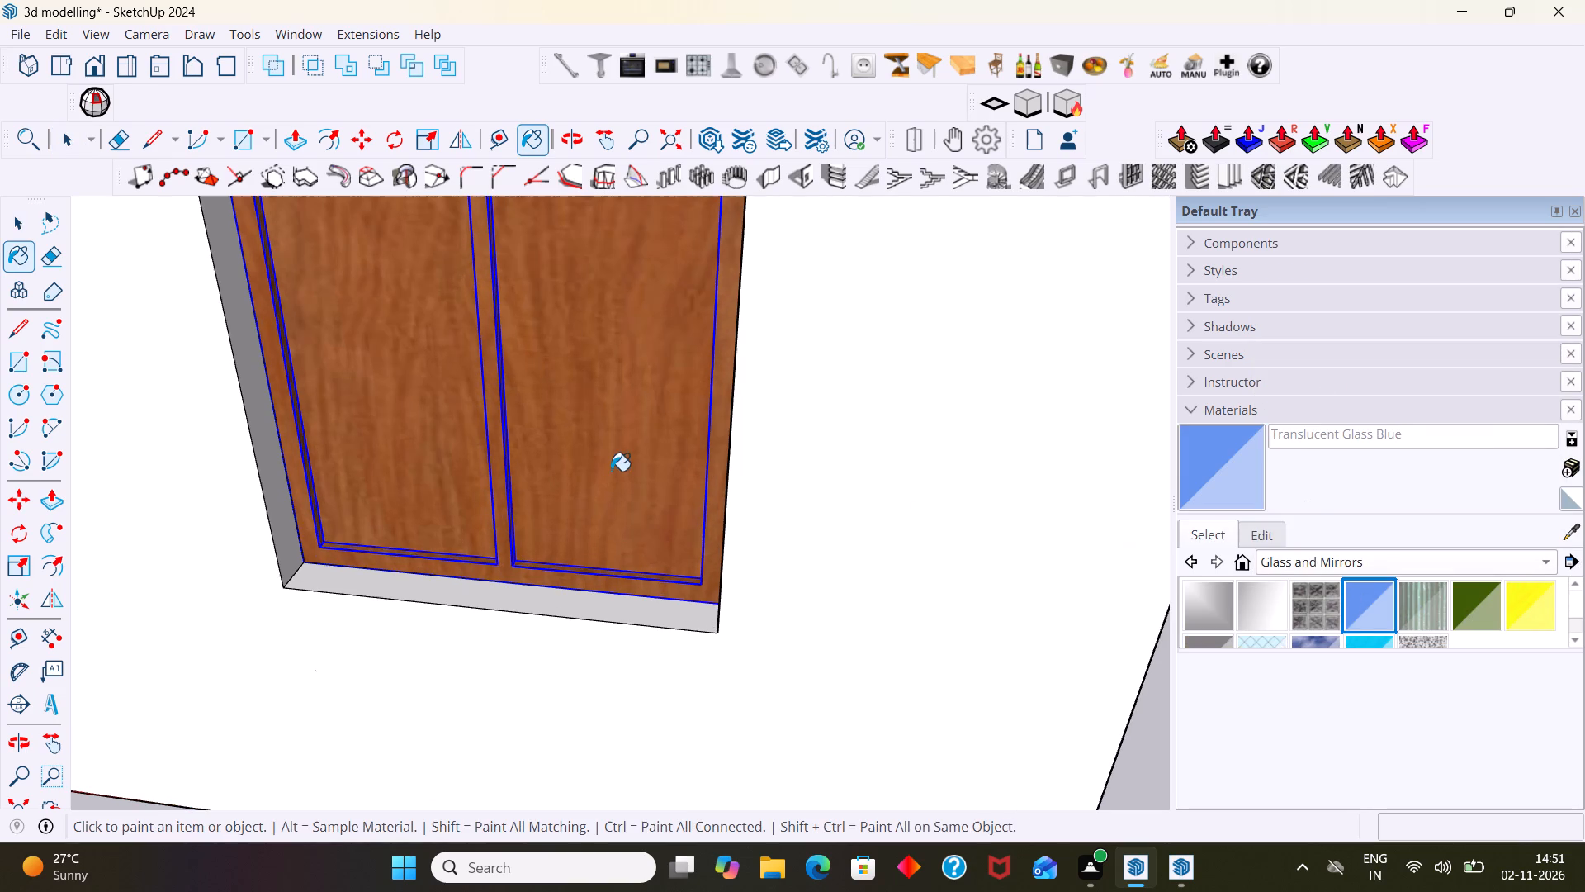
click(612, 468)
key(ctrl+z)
Open the front window group for editing, paint its glass panes with Translucent Glass Blue, and close the group.
key(space)
triple_click(629, 457)
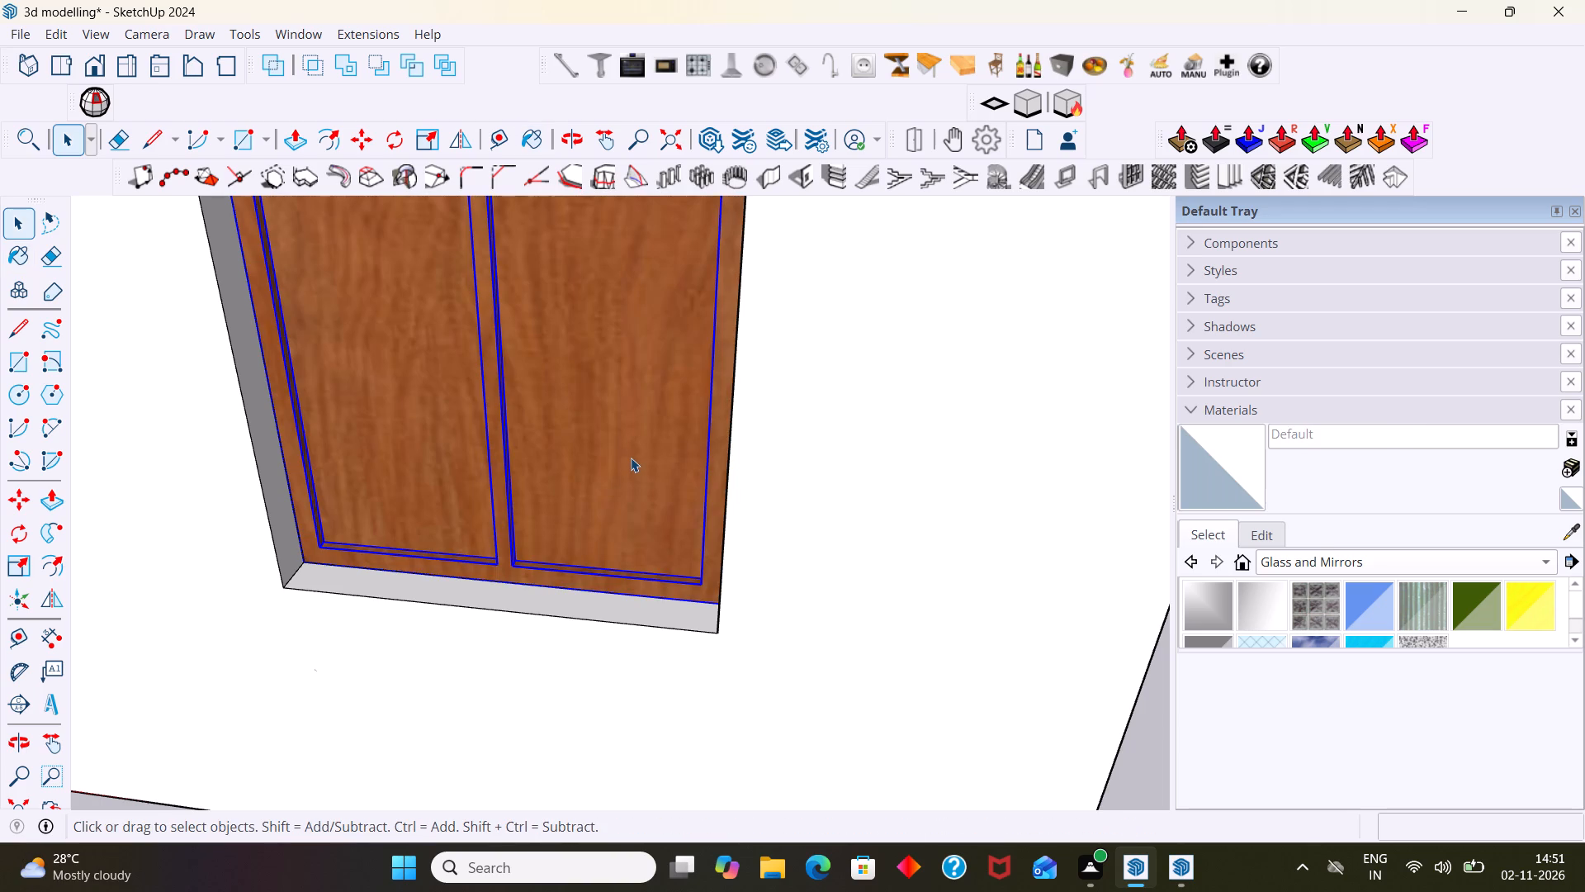
click(632, 456)
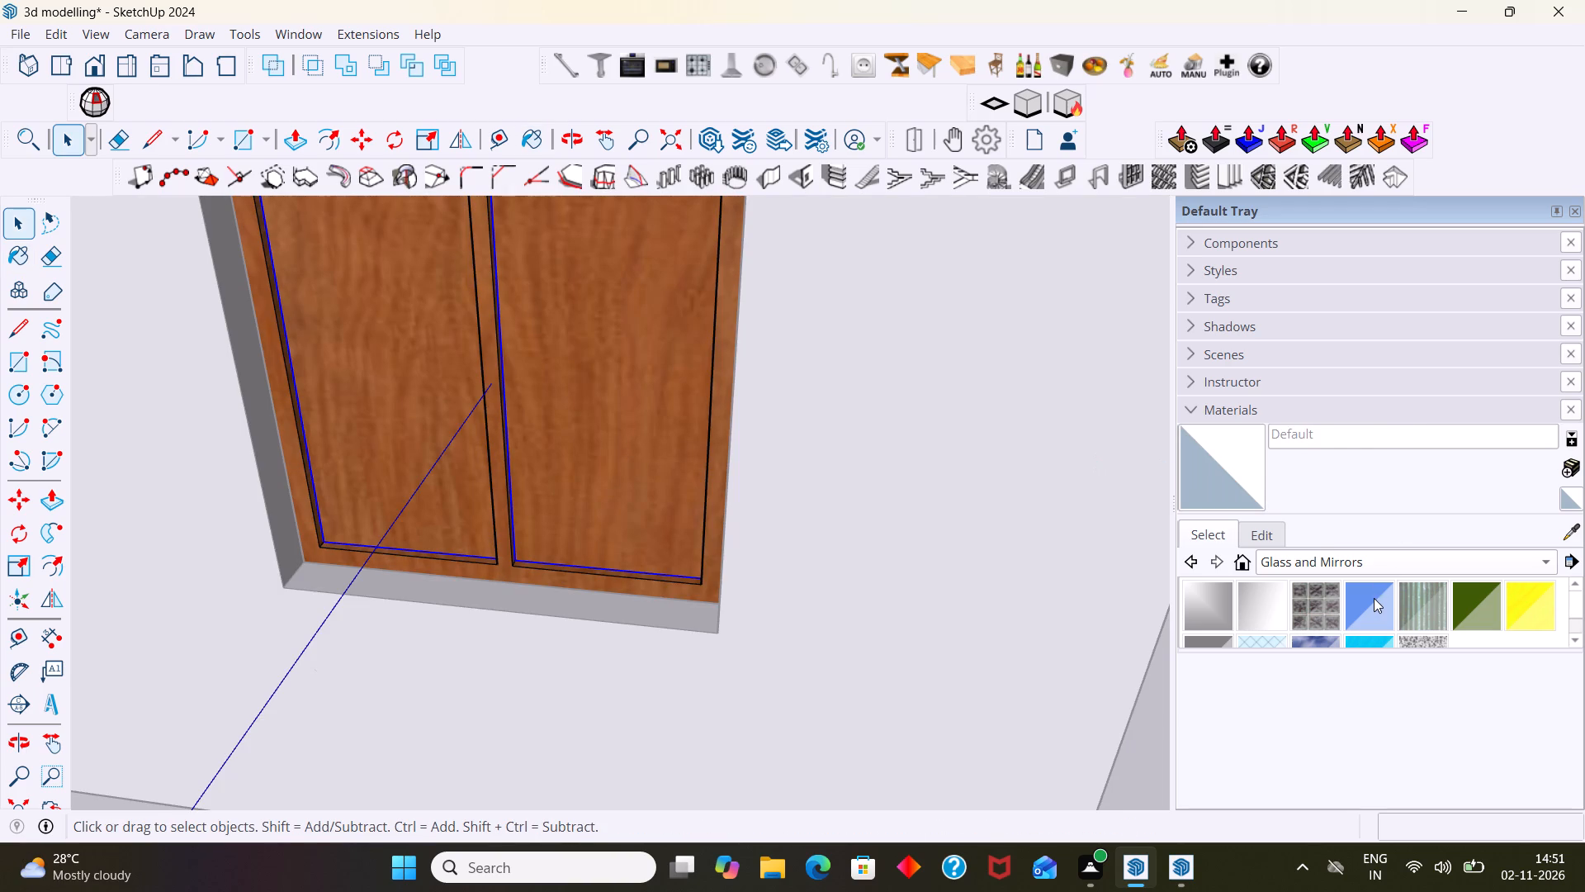
click(1374, 598)
click(583, 444)
key(space)
scroll(835, 515, down, 4)
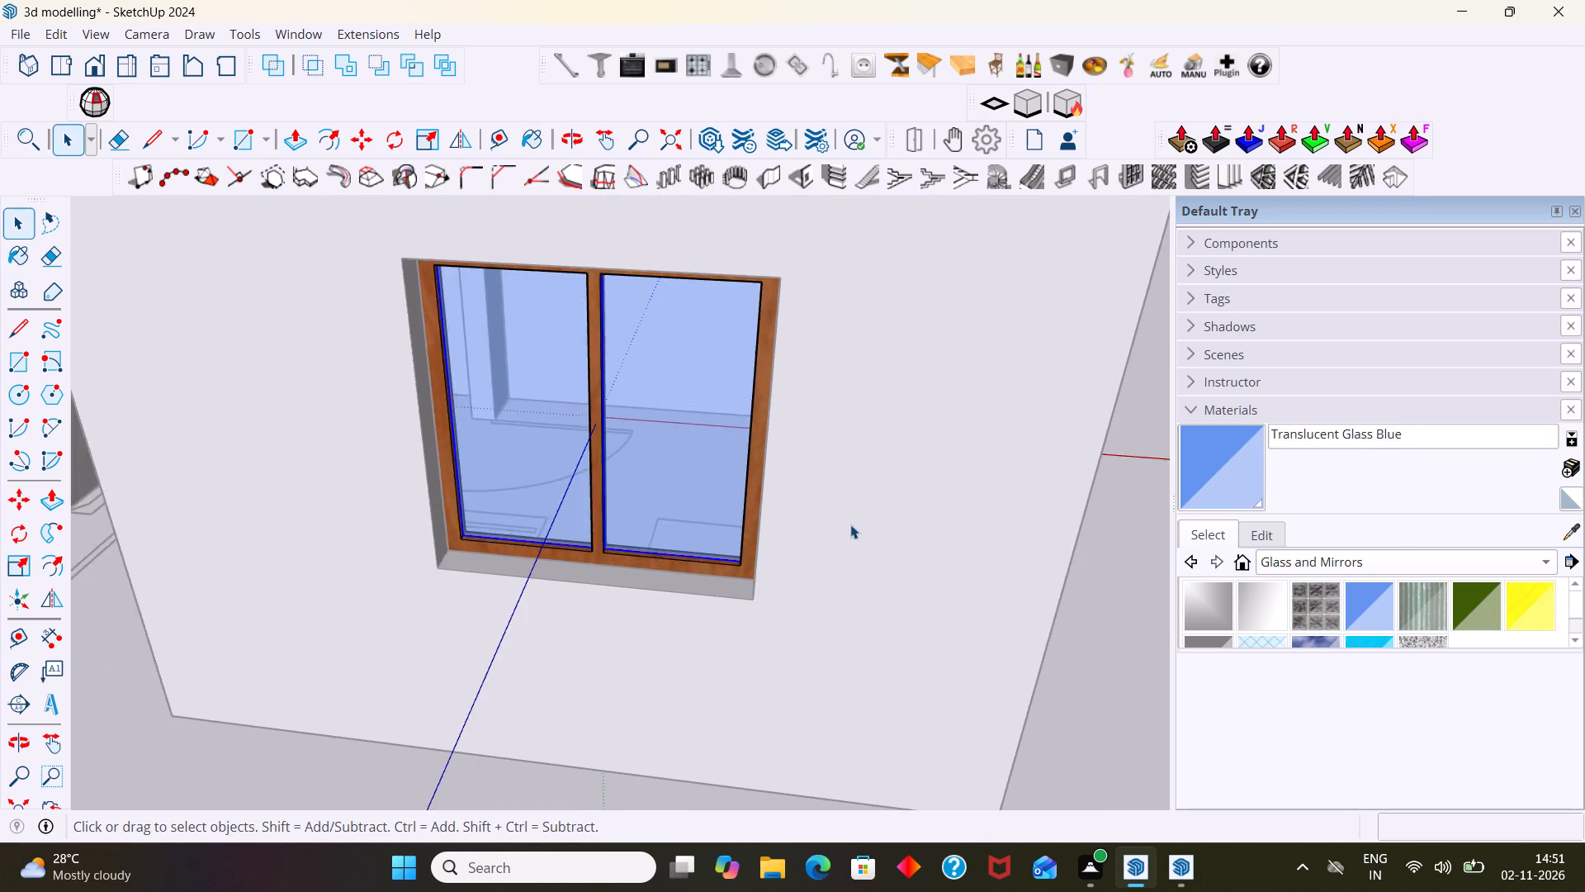
scroll(850, 524, down, 6)
click(1030, 572)
Examine the painted front window in its wall opening from several angles, near and far.
middle_drag(968, 563, 840, 548)
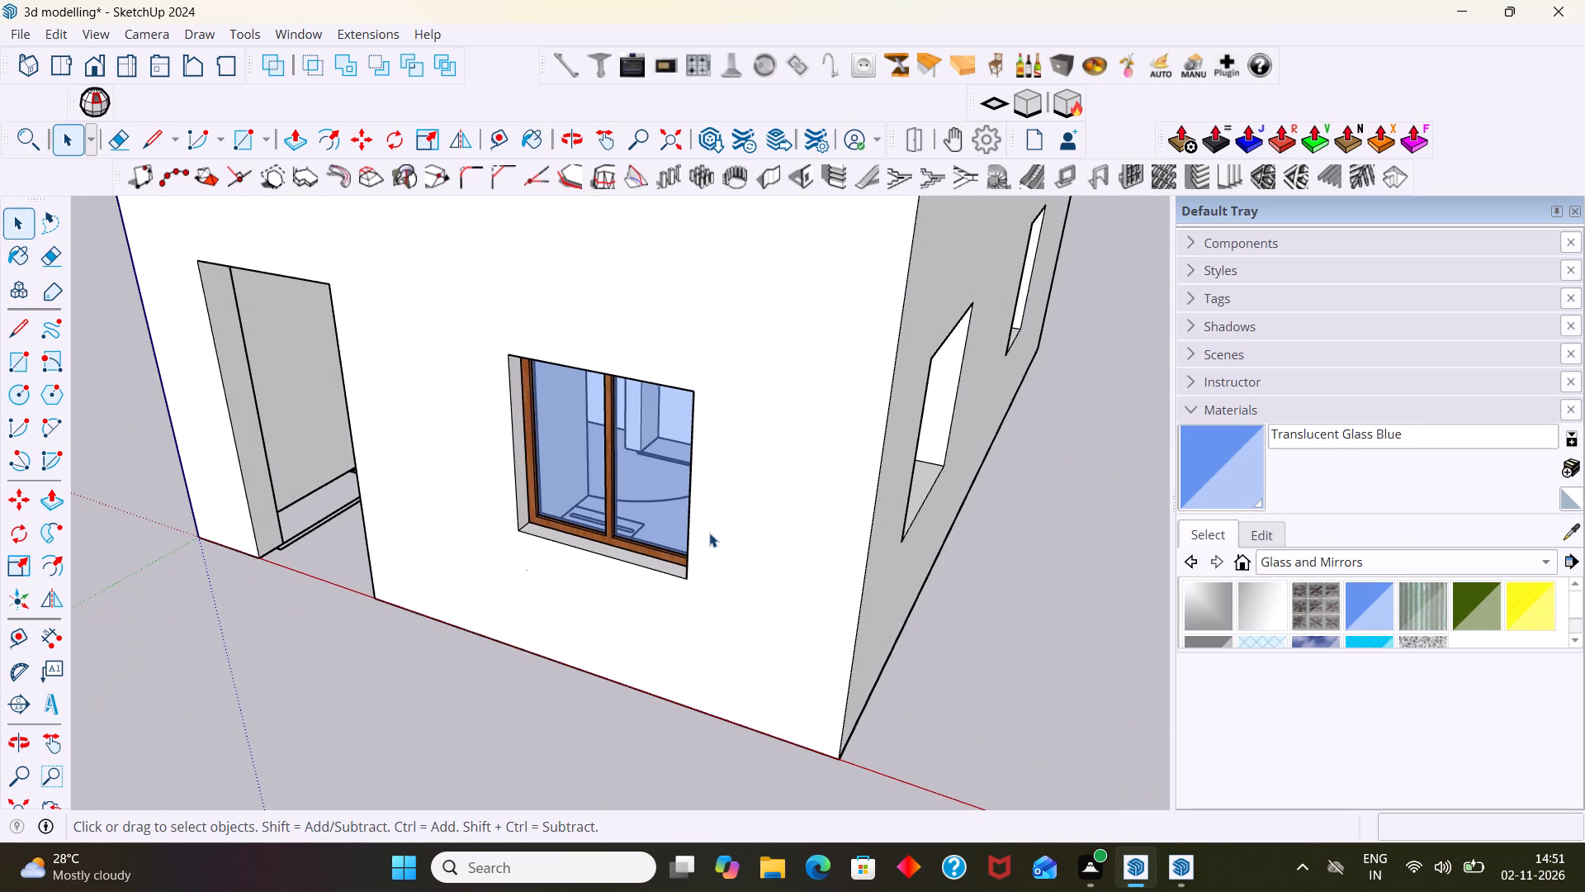
scroll(725, 520, down, 4)
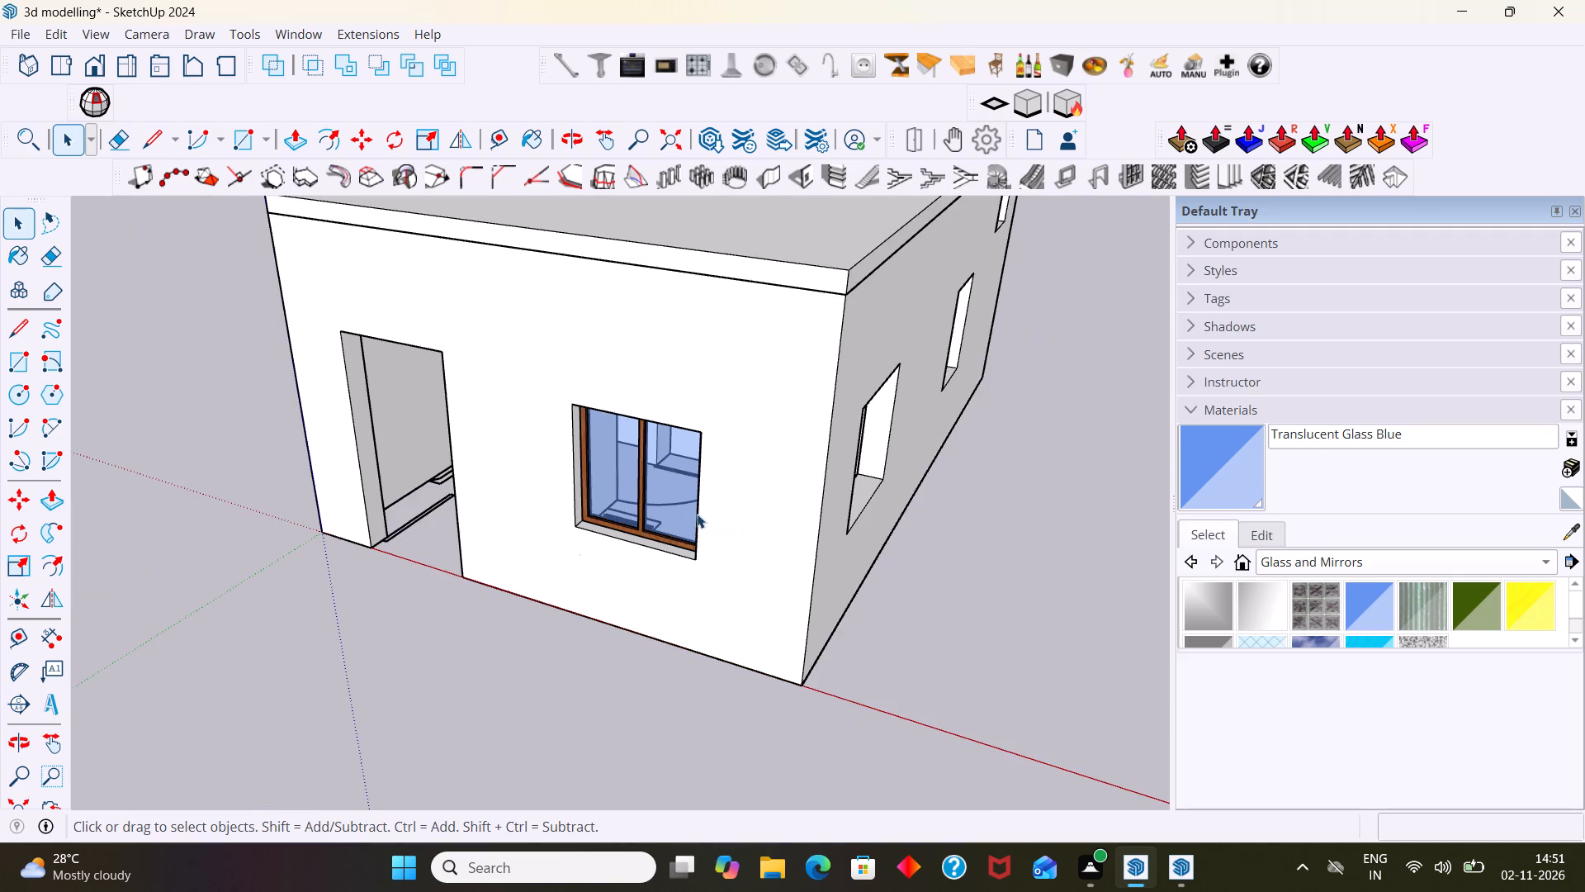
middle_drag(679, 514, 832, 510)
scroll(667, 510, down, 1)
scroll(562, 466, up, 4)
middle_drag(442, 486, 504, 487)
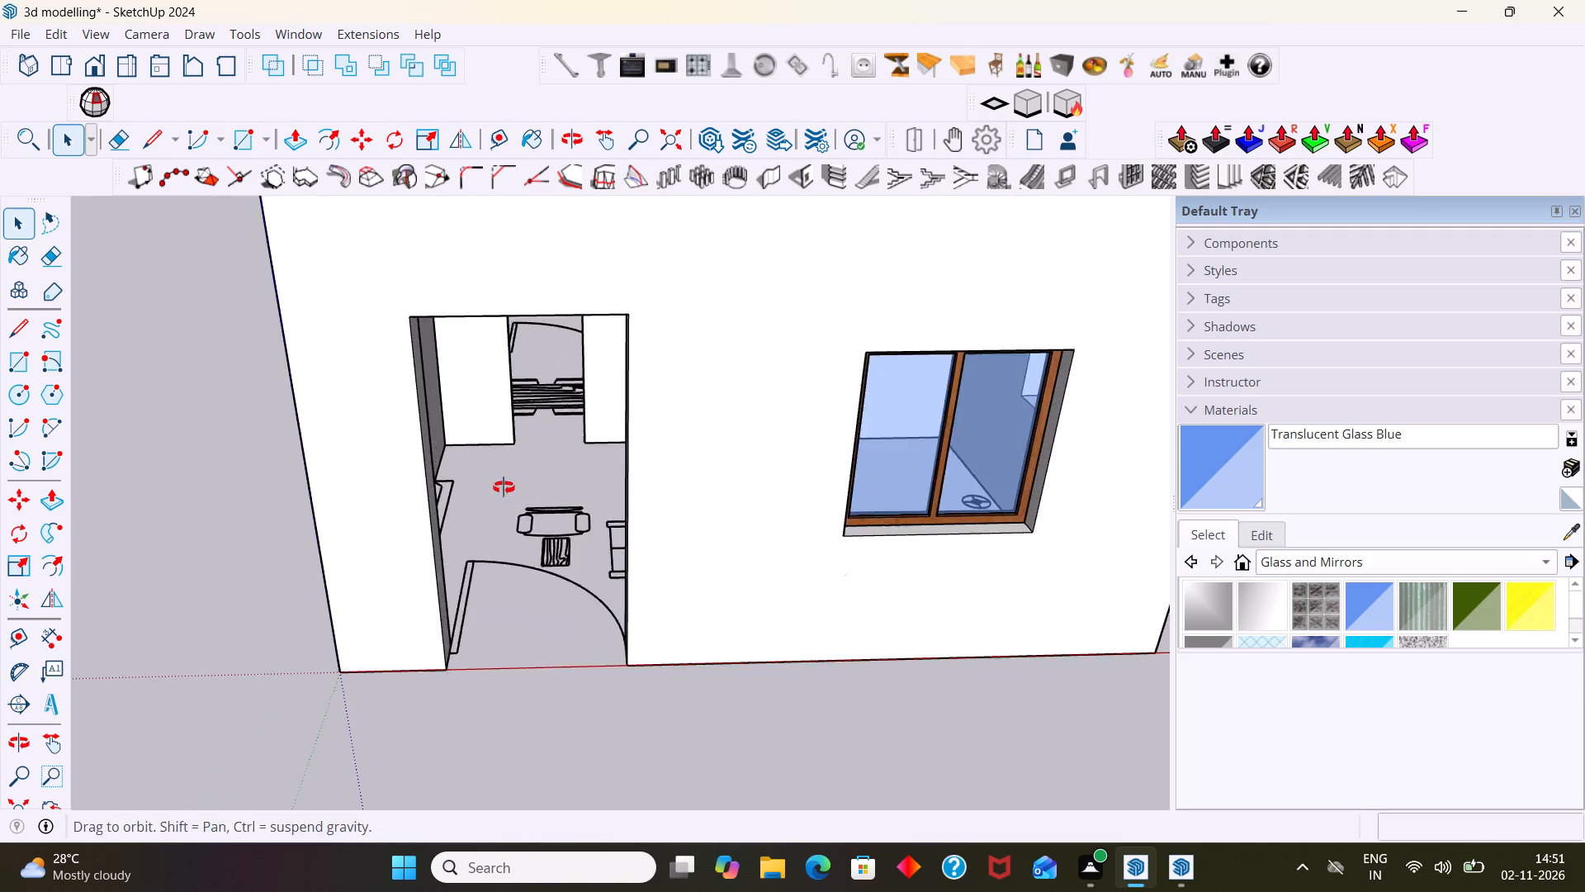
middle_drag(504, 487, 504, 487)
scroll(455, 461, up, 2)
middle_drag(444, 447, 408, 435)
scroll(454, 425, down, 8)
middle_drag(467, 439, 379, 442)
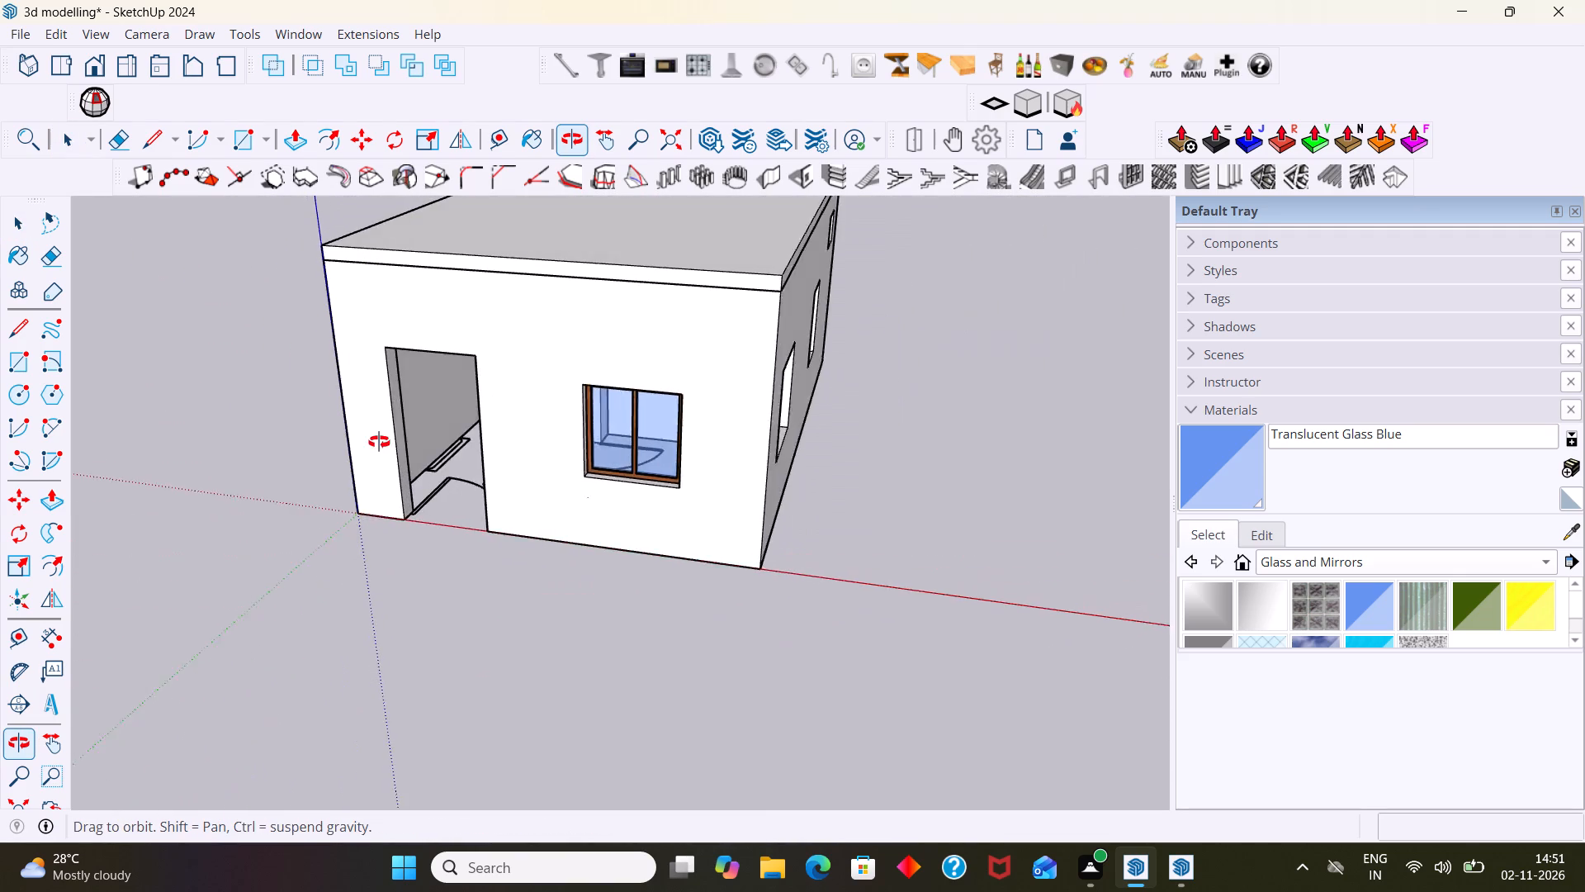
middle_drag(379, 442, 216, 453)
scroll(346, 441, up, 5)
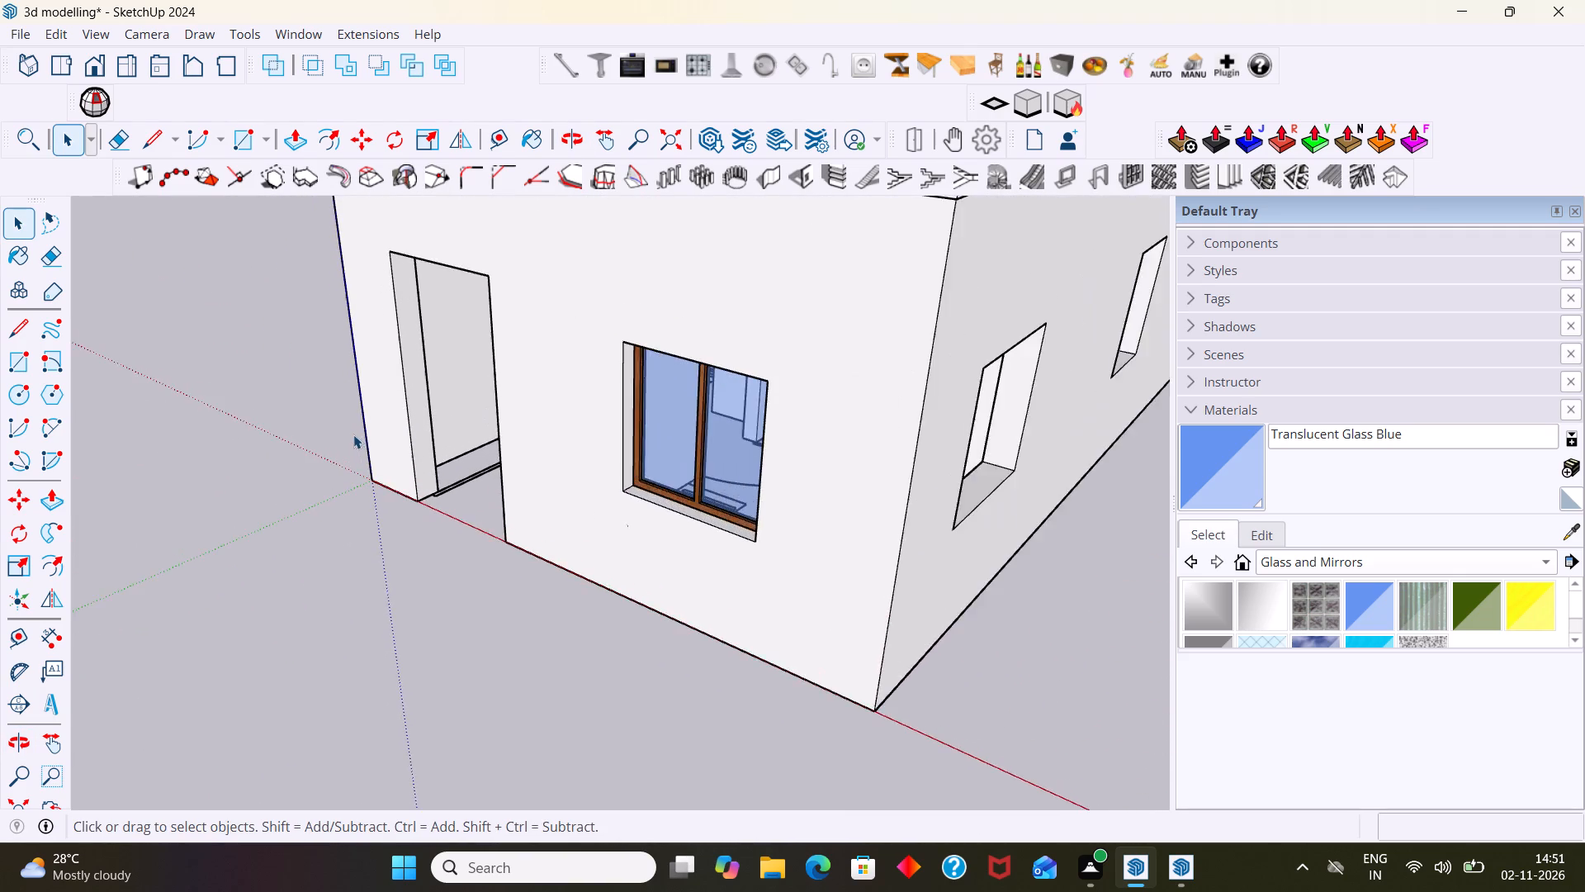
scroll(353, 434, up, 2)
middle_drag(419, 456, 545, 465)
scroll(548, 465, down, 8)
middle_drag(551, 487, 635, 504)
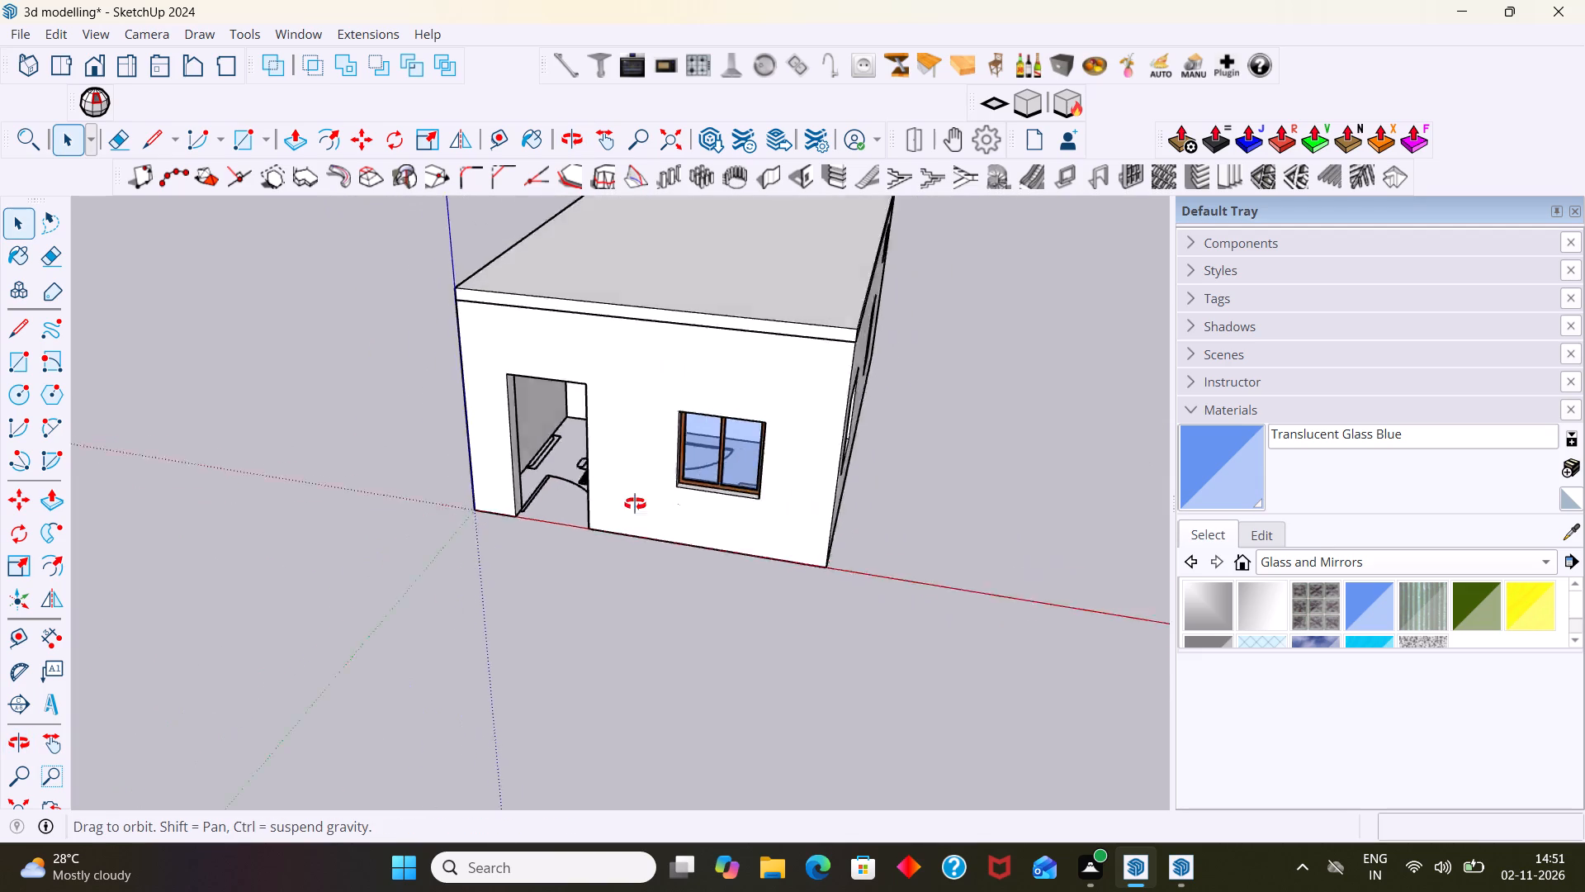
middle_drag(635, 504, 852, 531)
scroll(674, 487, up, 3)
scroll(679, 476, down, 5)
middle_drag(681, 472, 651, 423)
scroll(650, 423, up, 5)
middle_drag(655, 417, 647, 357)
scroll(648, 356, down, 4)
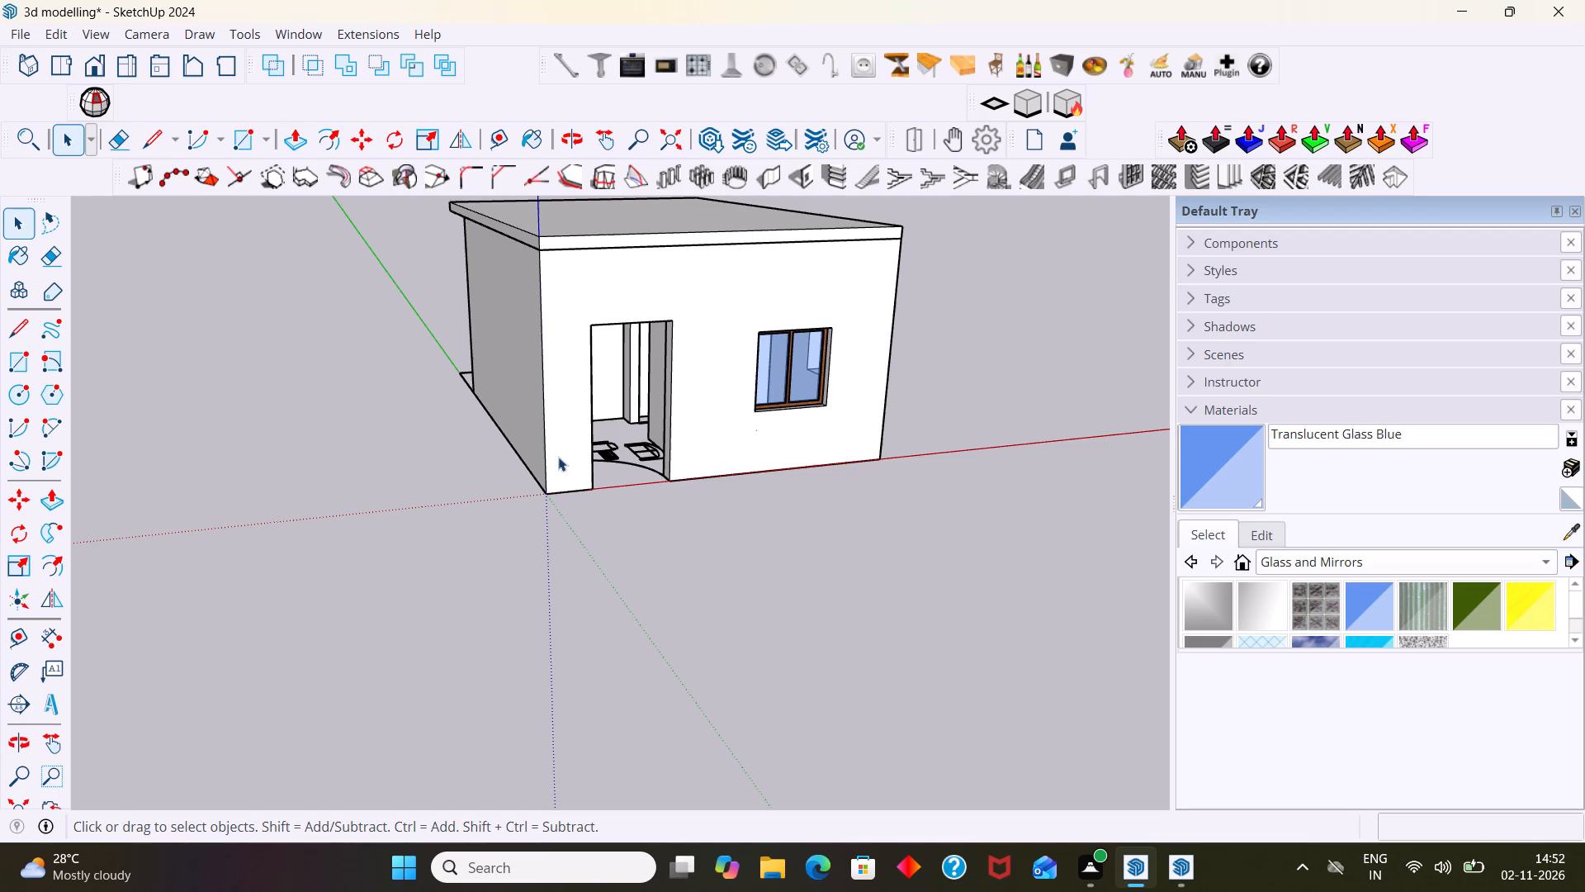
Examine the front door opening beside the window and the whole front facade from both sides.
scroll(579, 471, up, 4)
middle_drag(611, 476, 493, 564)
scroll(560, 549, up, 3)
middle_drag(546, 555, 548, 510)
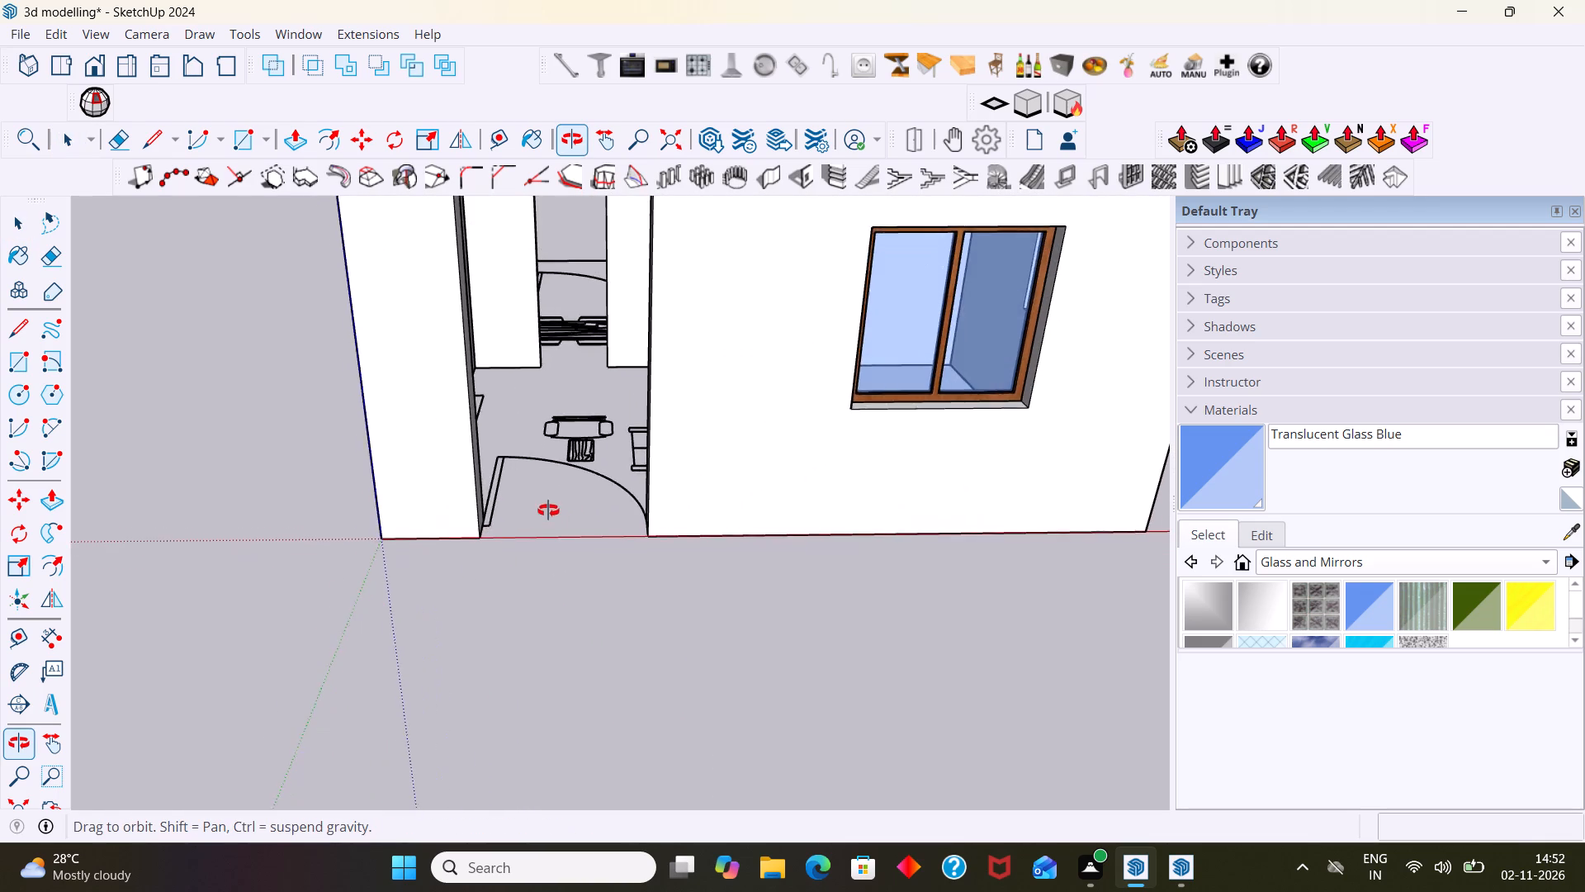
middle_drag(548, 510, 509, 518)
middle_drag(554, 525, 499, 663)
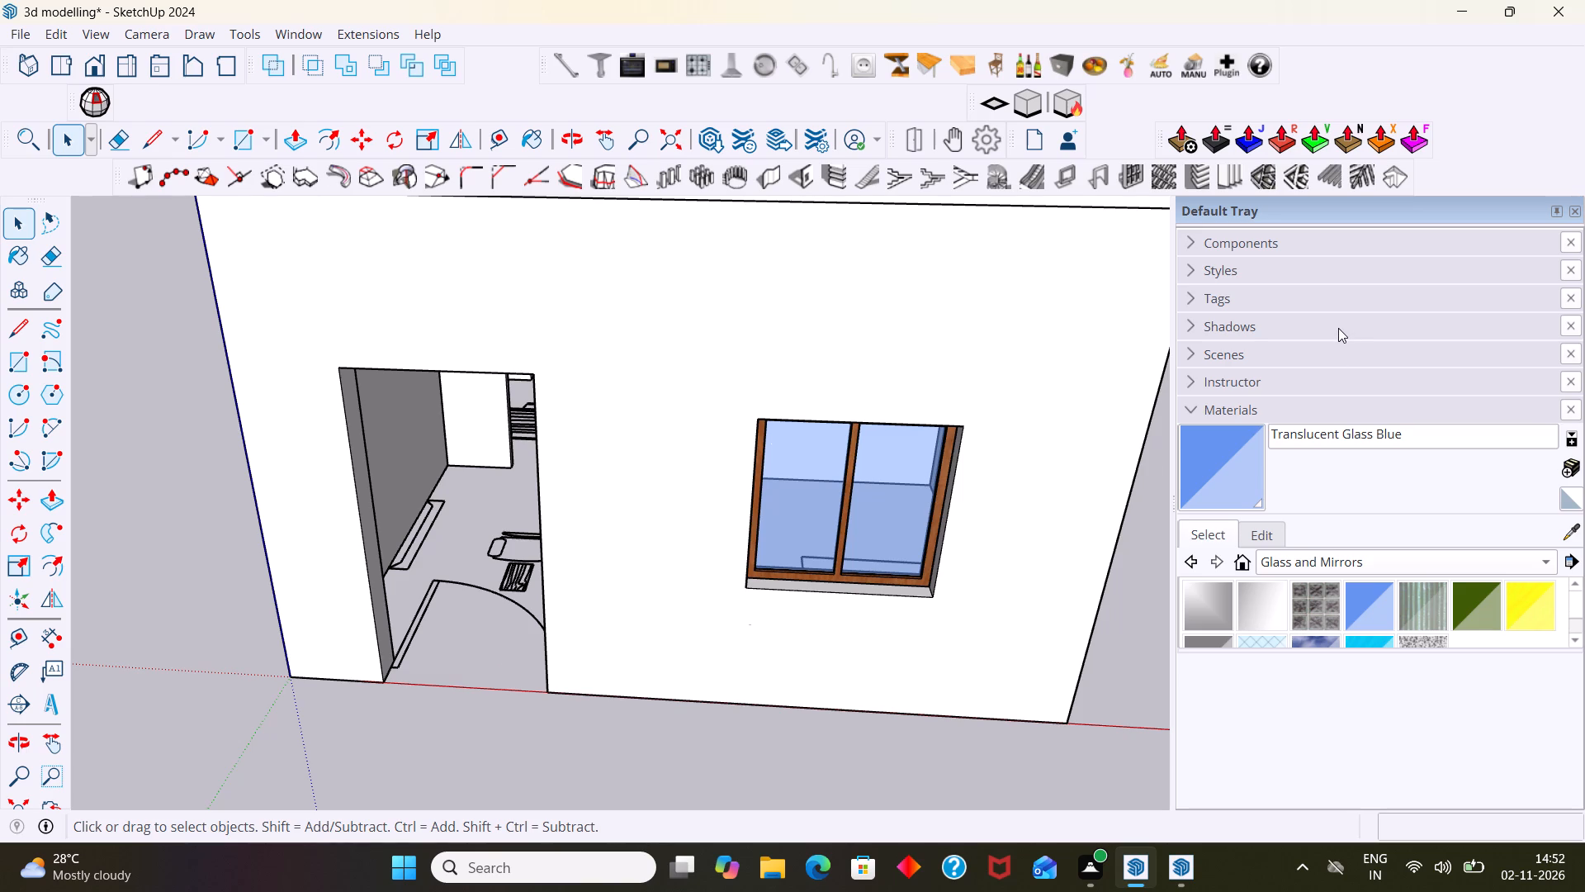
scroll(1180, 401, down, 4)
scroll(1087, 477, down, 2)
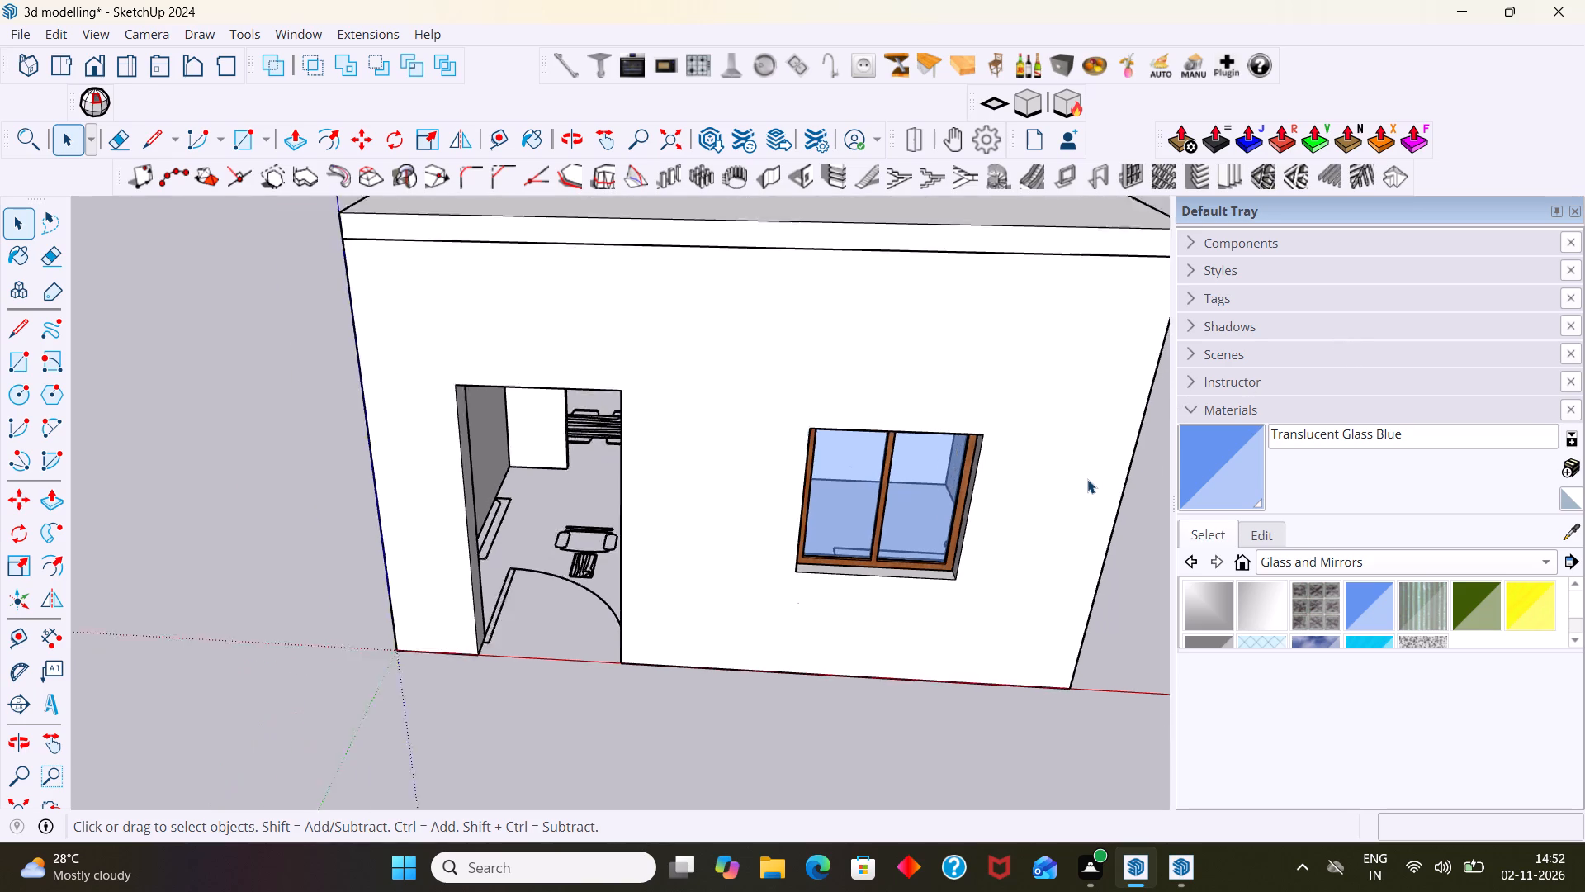
scroll(1087, 479, down, 3)
middle_drag(1087, 479, 1032, 479)
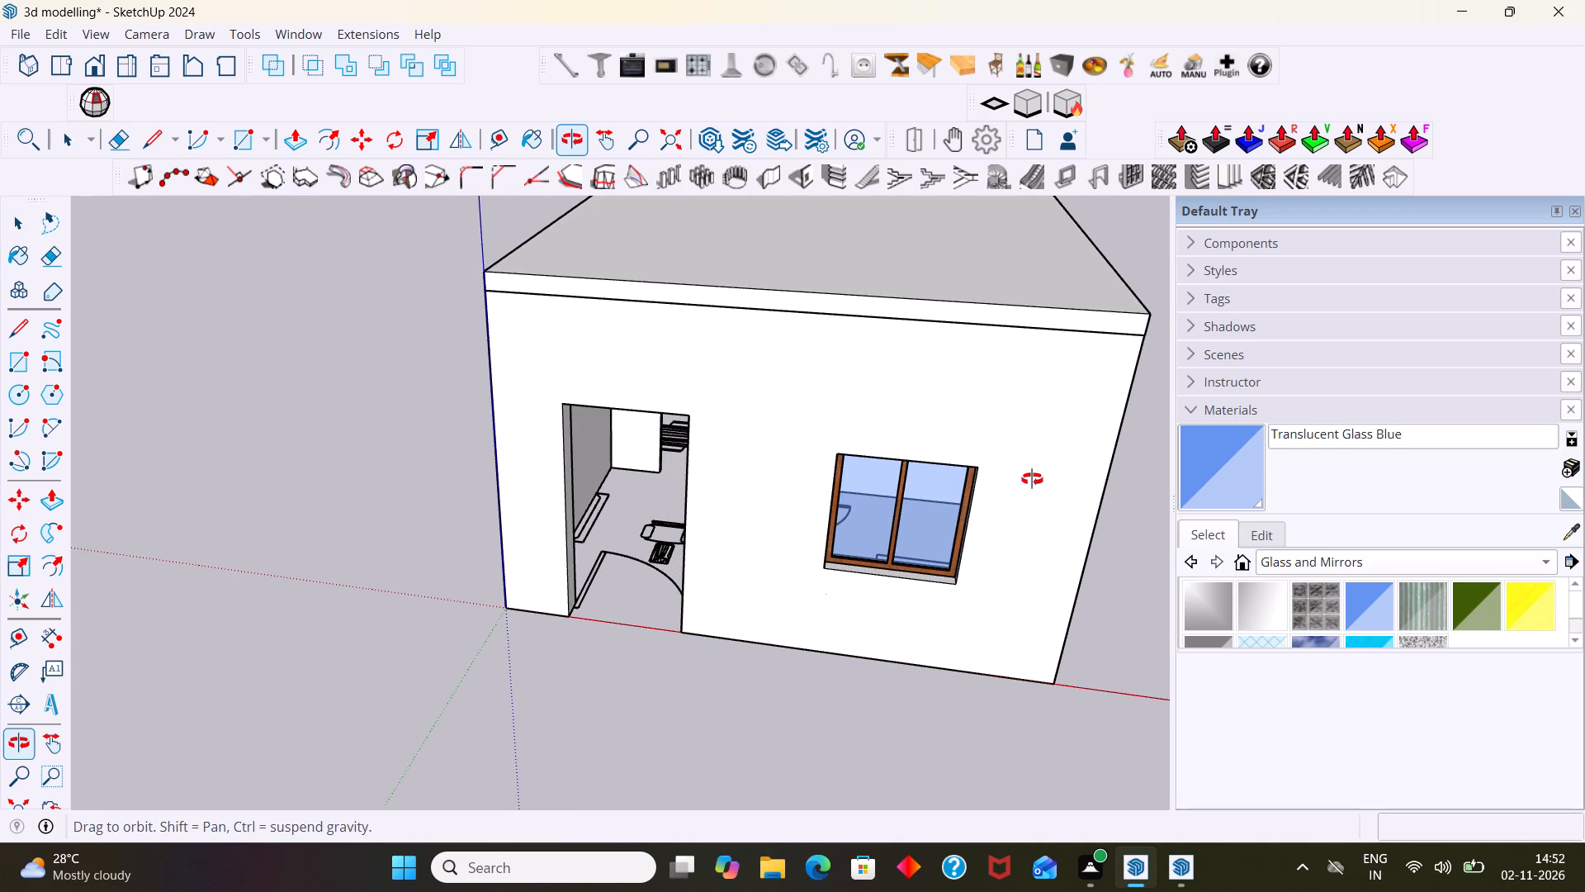
middle_drag(1032, 479, 771, 535)
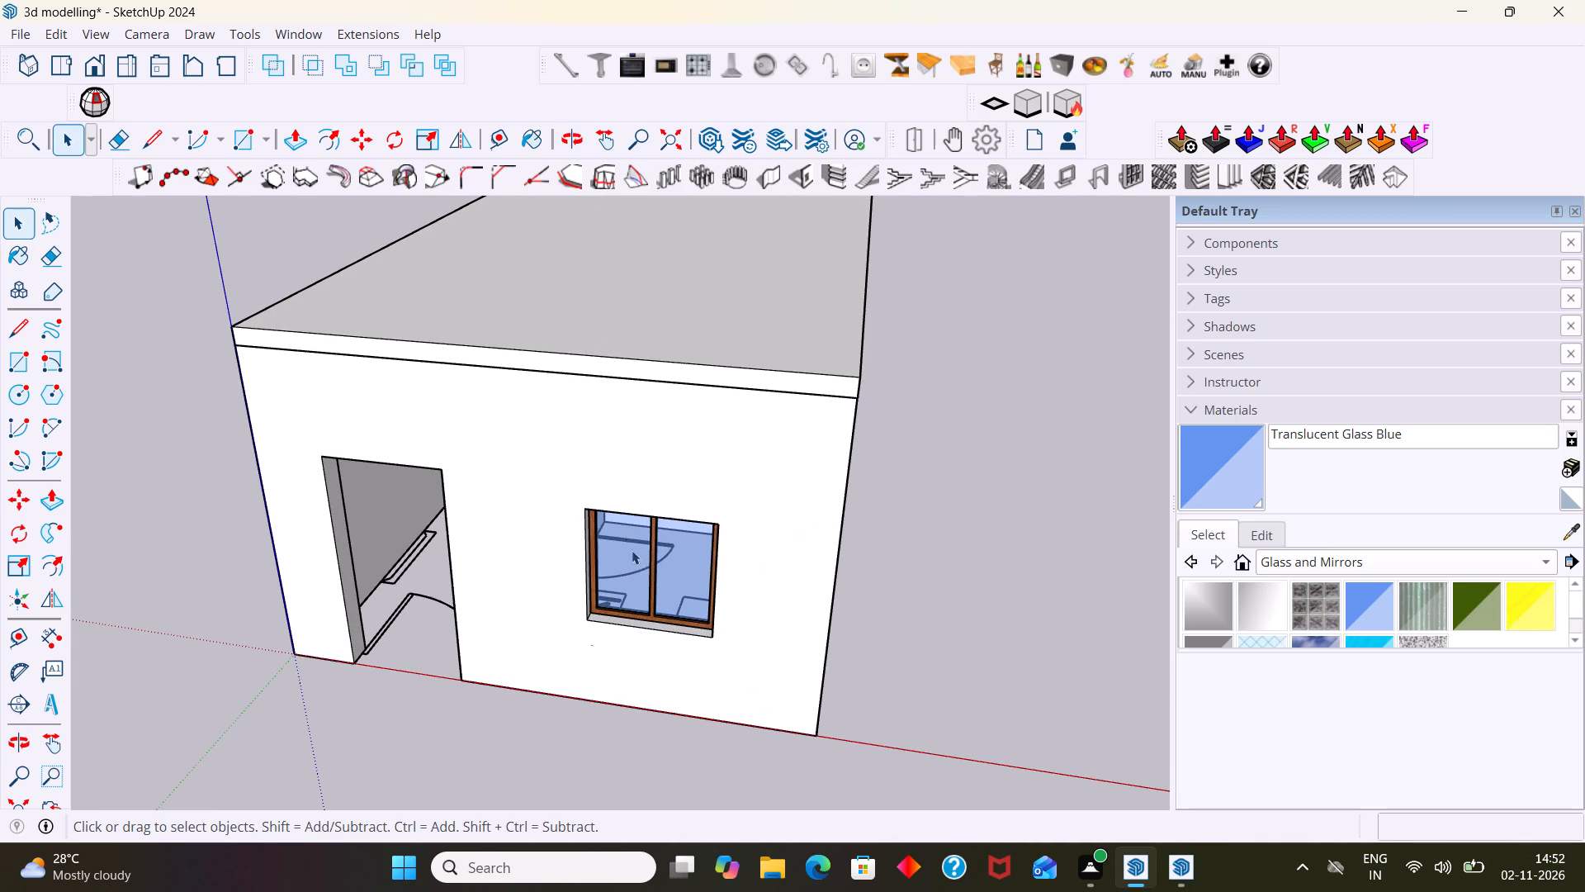
scroll(481, 569, up, 6)
middle_drag(341, 652, 525, 646)
scroll(545, 608, down, 6)
middle_drag(552, 601, 348, 619)
scroll(422, 564, up, 4)
scroll(422, 562, down, 3)
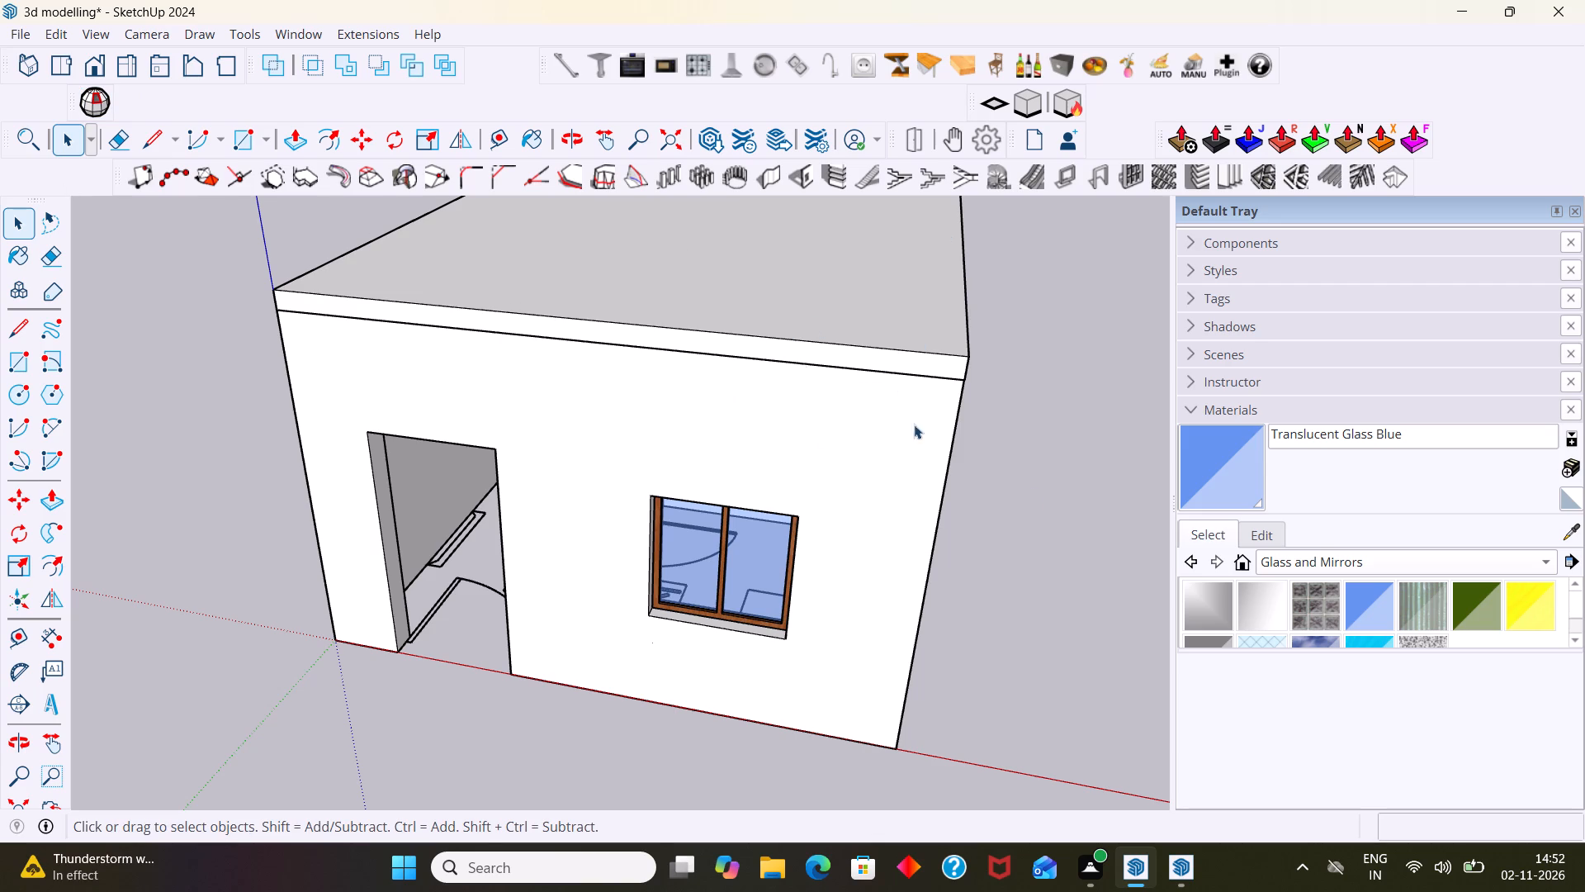
Examine the long side wall and its window openings around the corner from the front window.
scroll(954, 495, down, 2)
scroll(808, 573, up, 3)
middle_drag(786, 562, 546, 545)
scroll(554, 551, up, 1)
scroll(812, 548, down, 5)
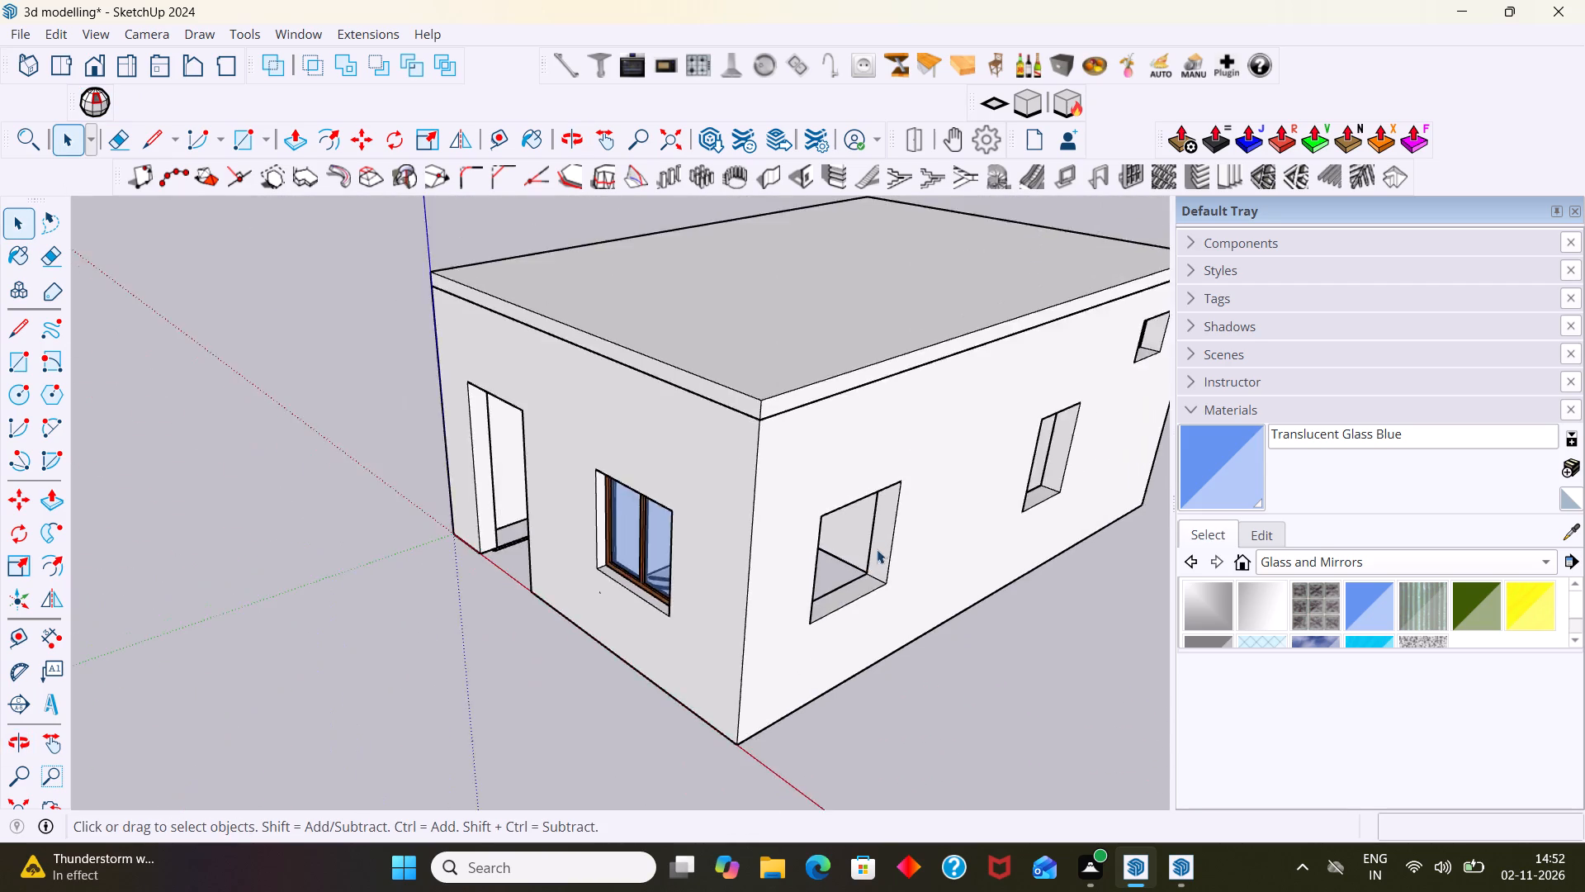
scroll(877, 549, down, 3)
middle_drag(883, 543, 745, 538)
shift+middle_drag(672, 512, 511, 488)
scroll(665, 562, up, 2)
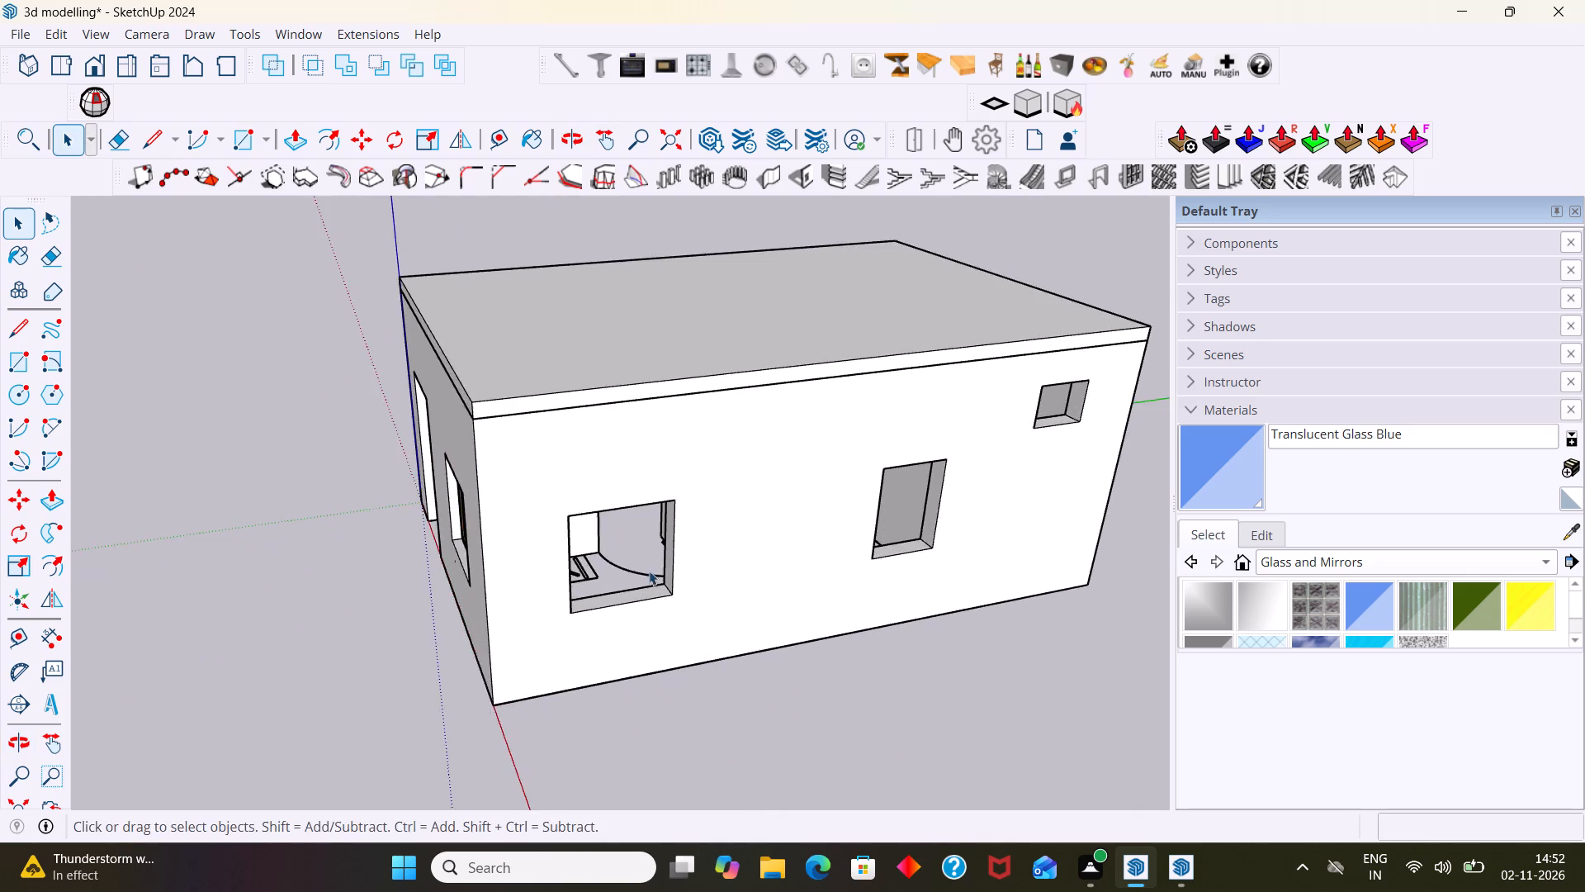
middle_drag(649, 572, 609, 472)
scroll(606, 491, up, 4)
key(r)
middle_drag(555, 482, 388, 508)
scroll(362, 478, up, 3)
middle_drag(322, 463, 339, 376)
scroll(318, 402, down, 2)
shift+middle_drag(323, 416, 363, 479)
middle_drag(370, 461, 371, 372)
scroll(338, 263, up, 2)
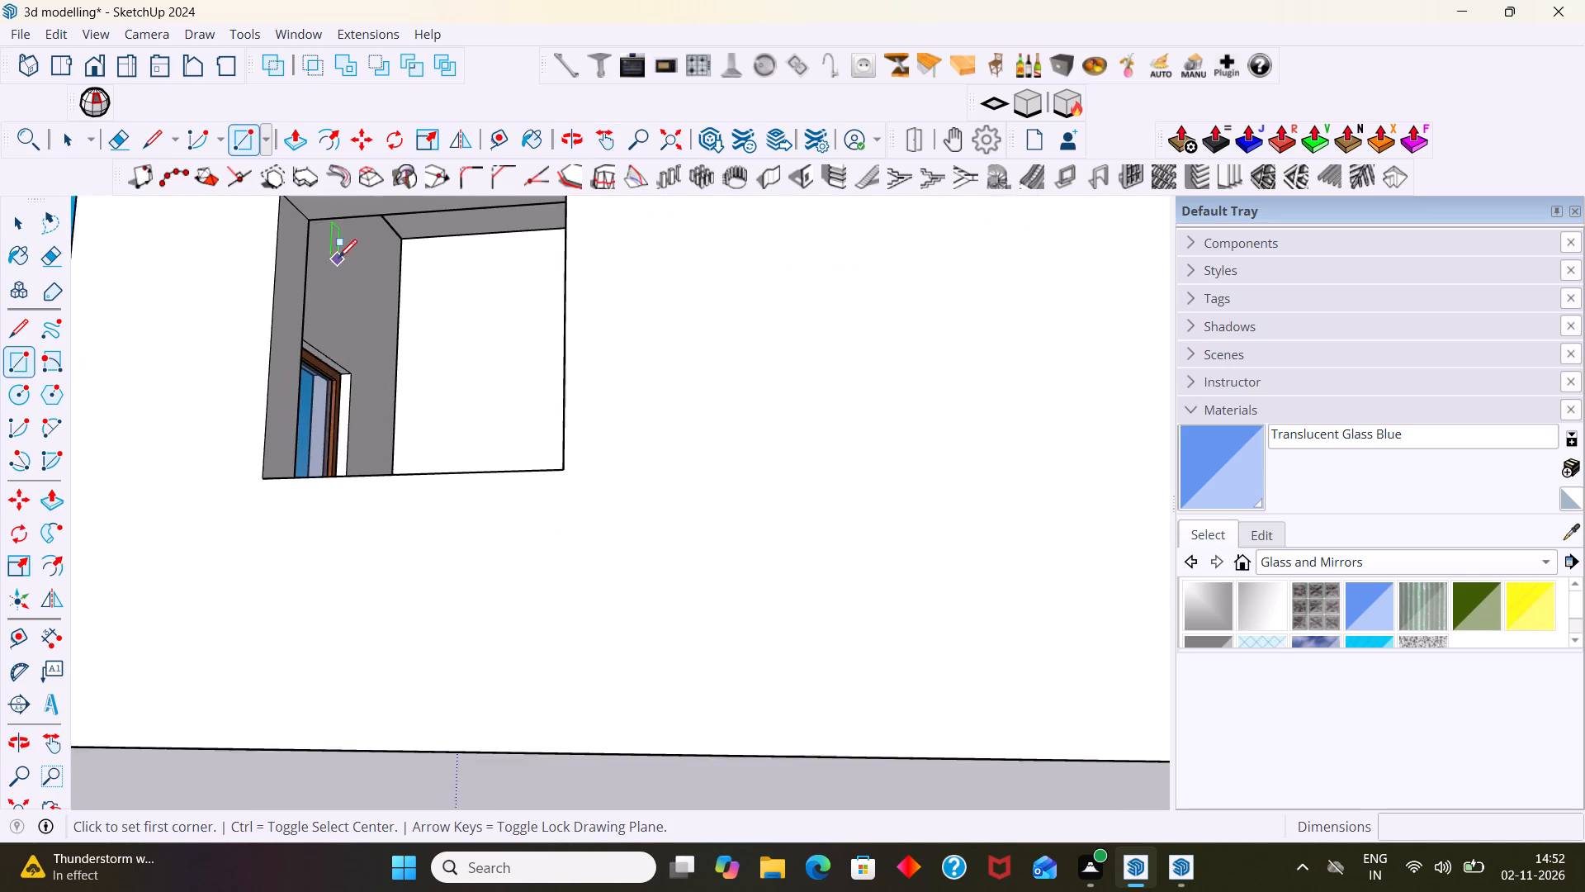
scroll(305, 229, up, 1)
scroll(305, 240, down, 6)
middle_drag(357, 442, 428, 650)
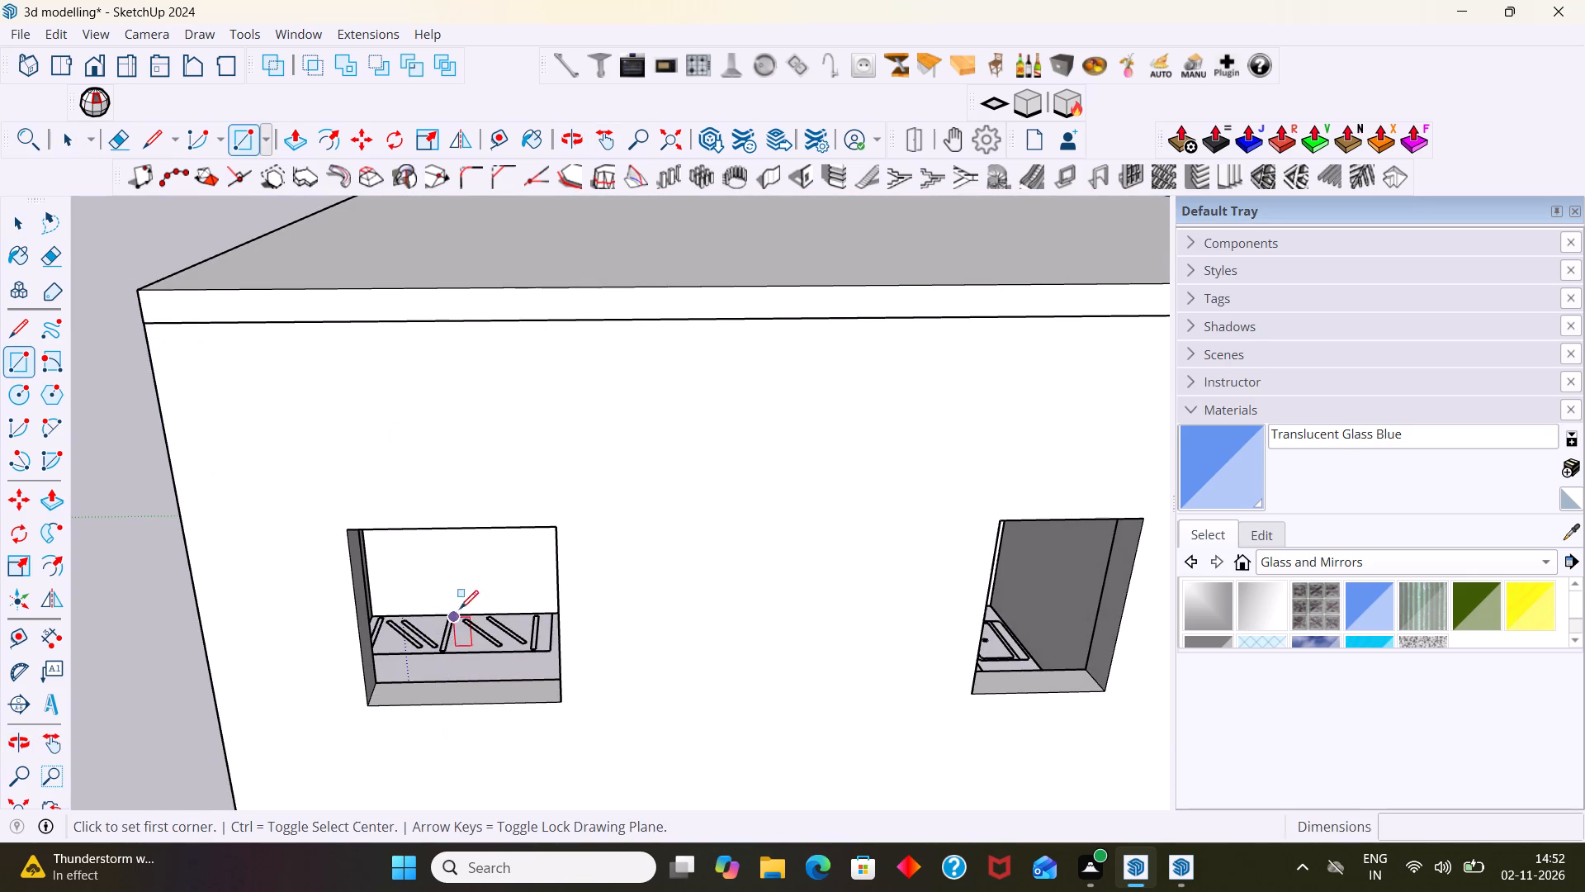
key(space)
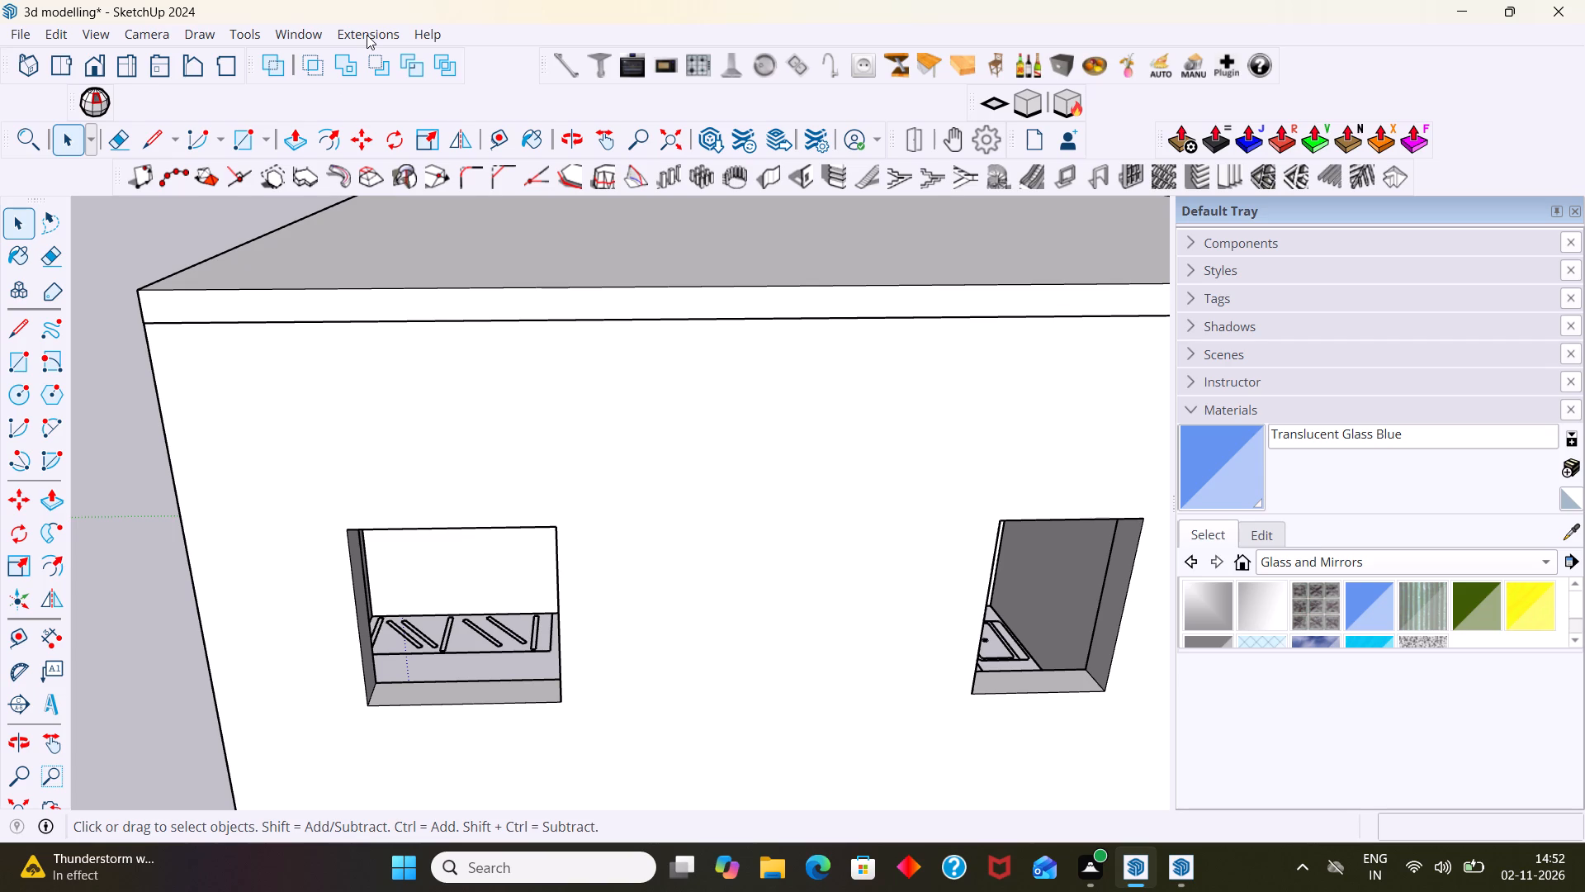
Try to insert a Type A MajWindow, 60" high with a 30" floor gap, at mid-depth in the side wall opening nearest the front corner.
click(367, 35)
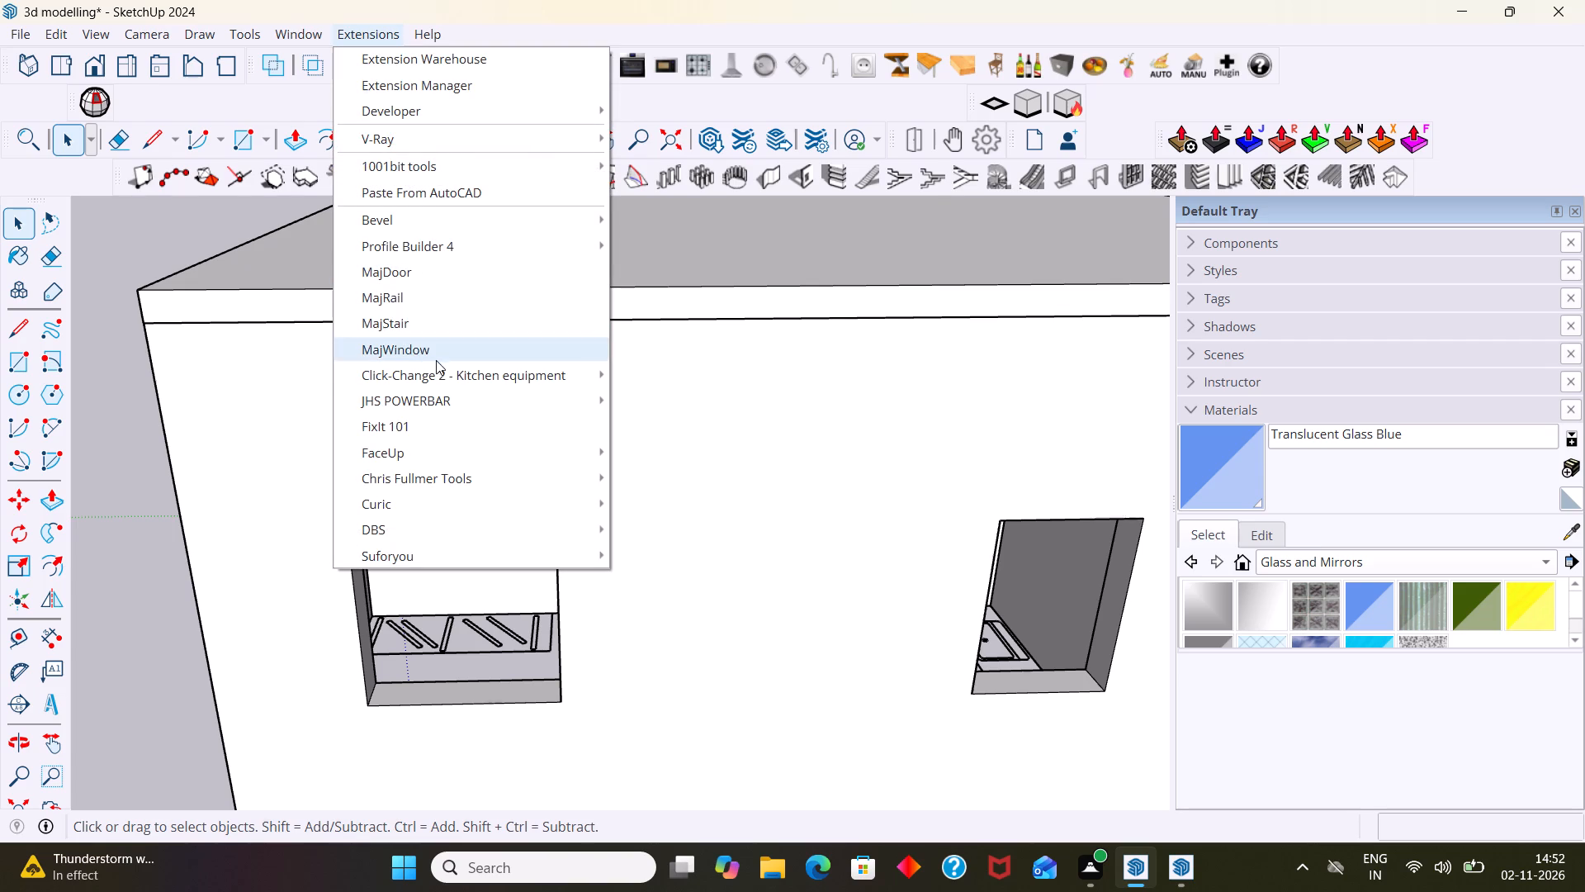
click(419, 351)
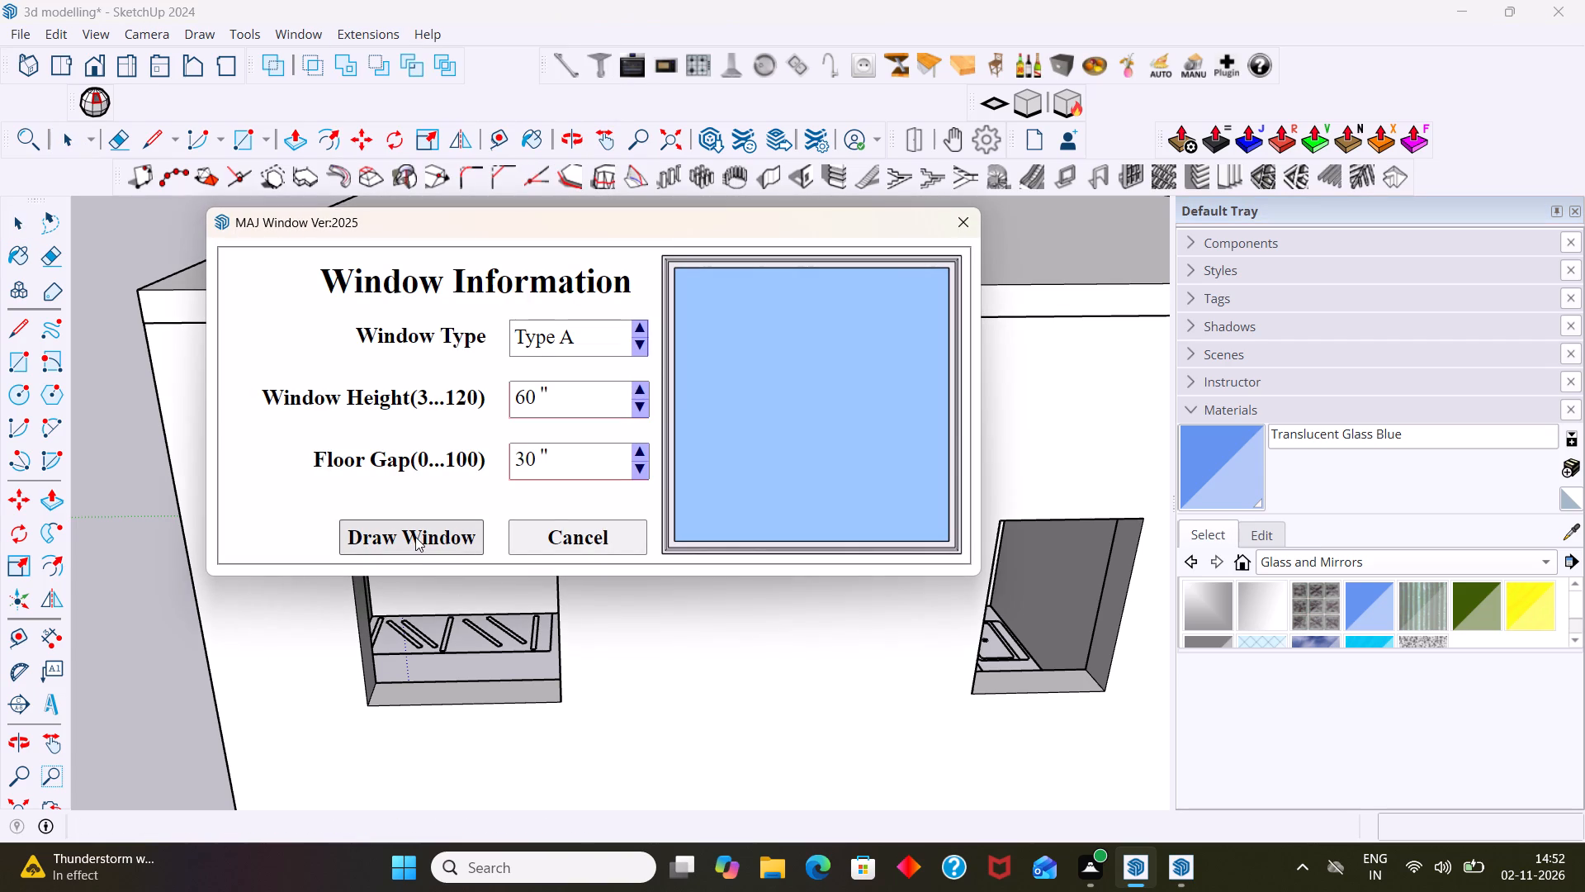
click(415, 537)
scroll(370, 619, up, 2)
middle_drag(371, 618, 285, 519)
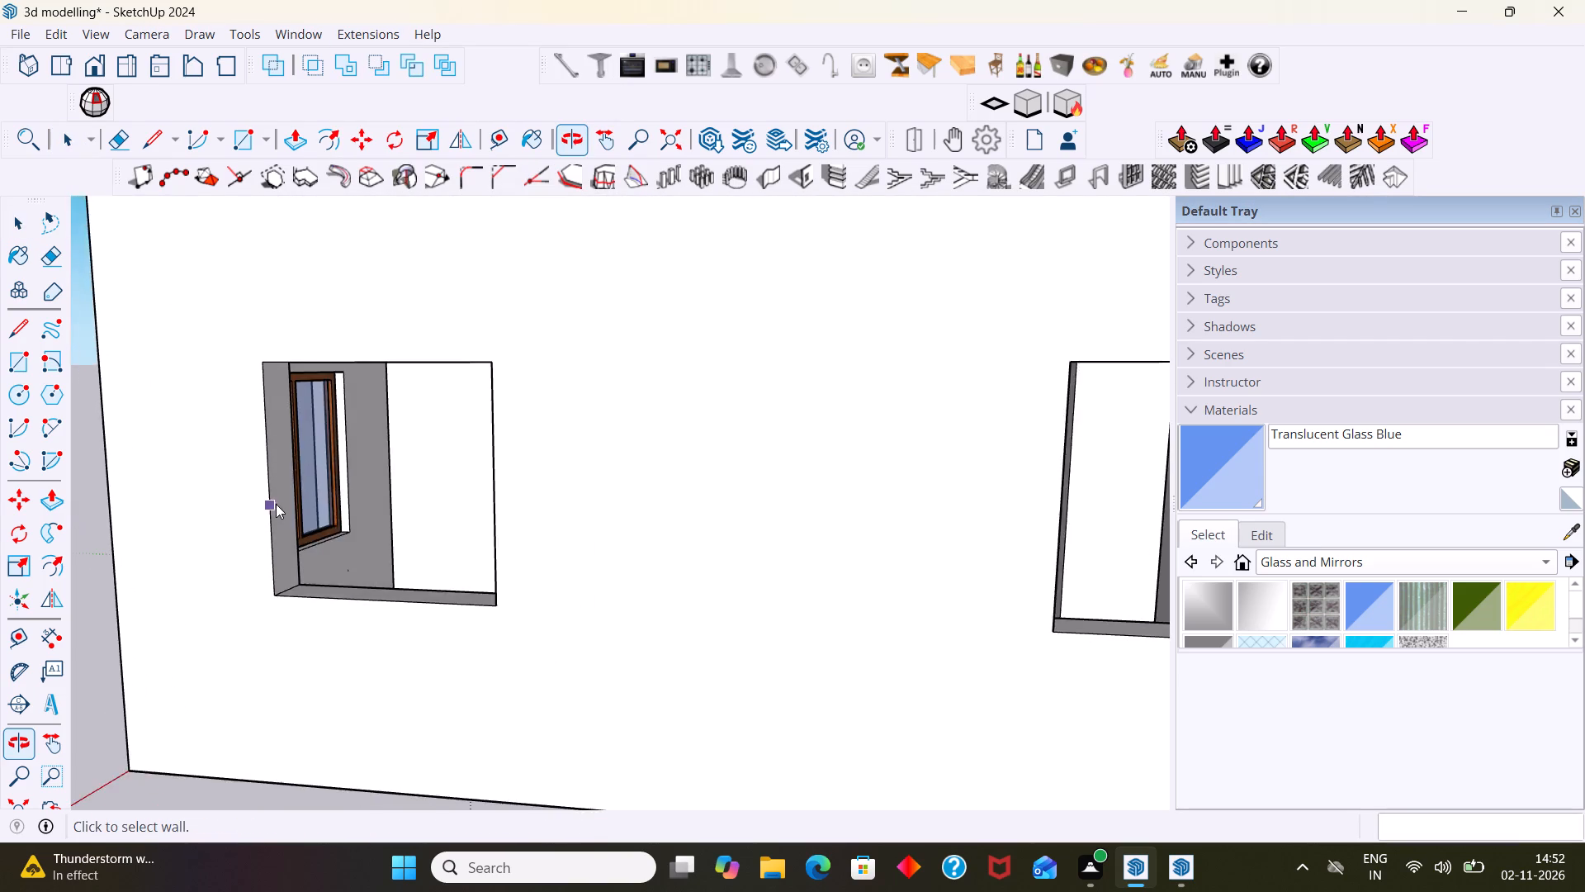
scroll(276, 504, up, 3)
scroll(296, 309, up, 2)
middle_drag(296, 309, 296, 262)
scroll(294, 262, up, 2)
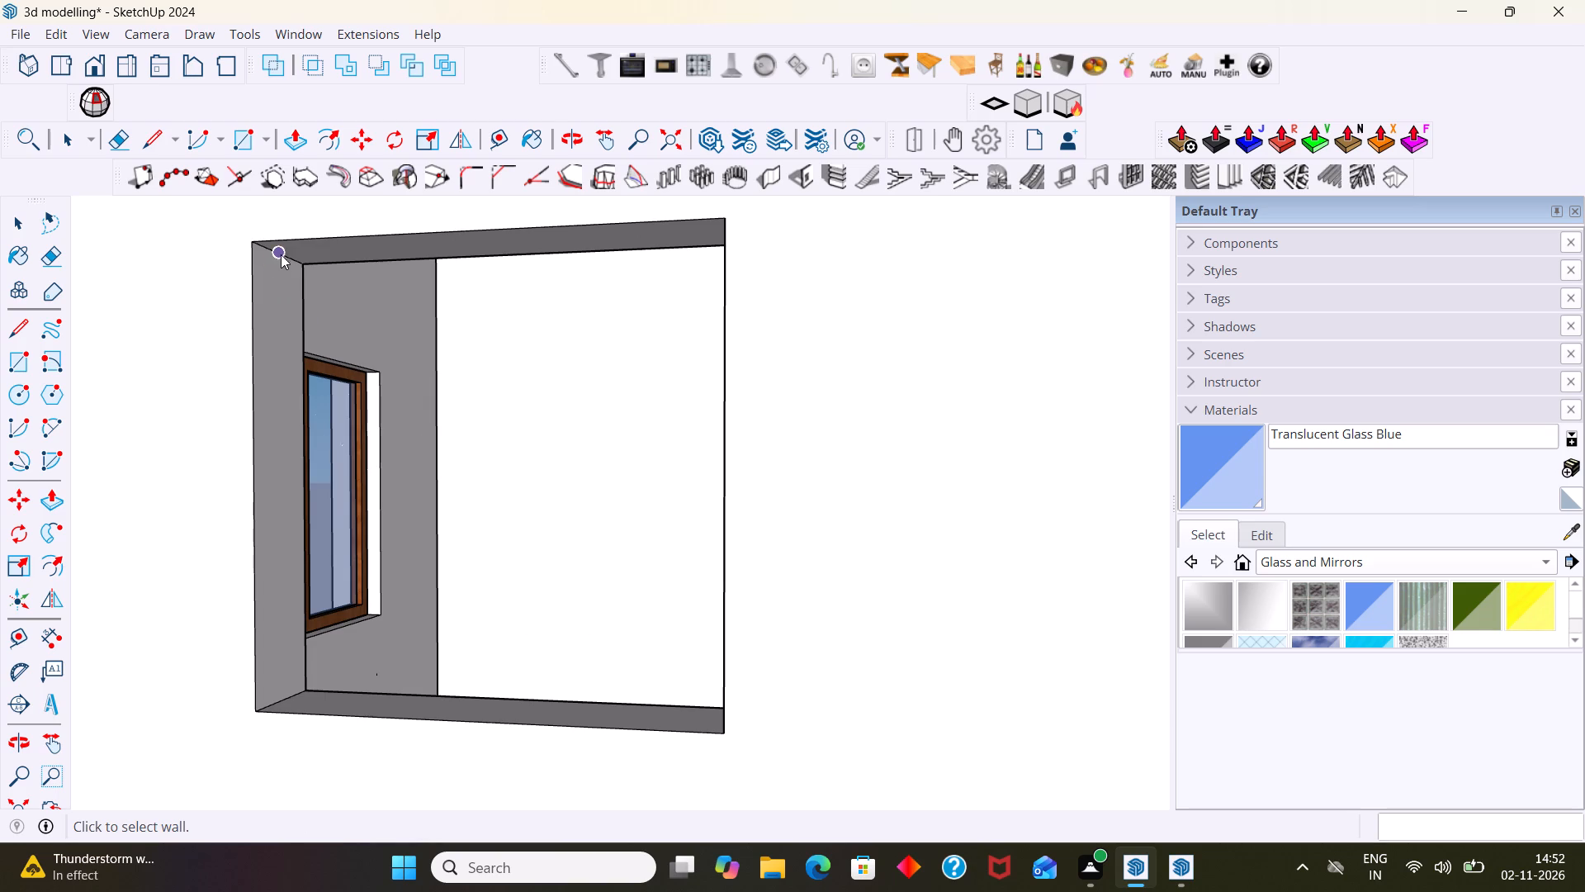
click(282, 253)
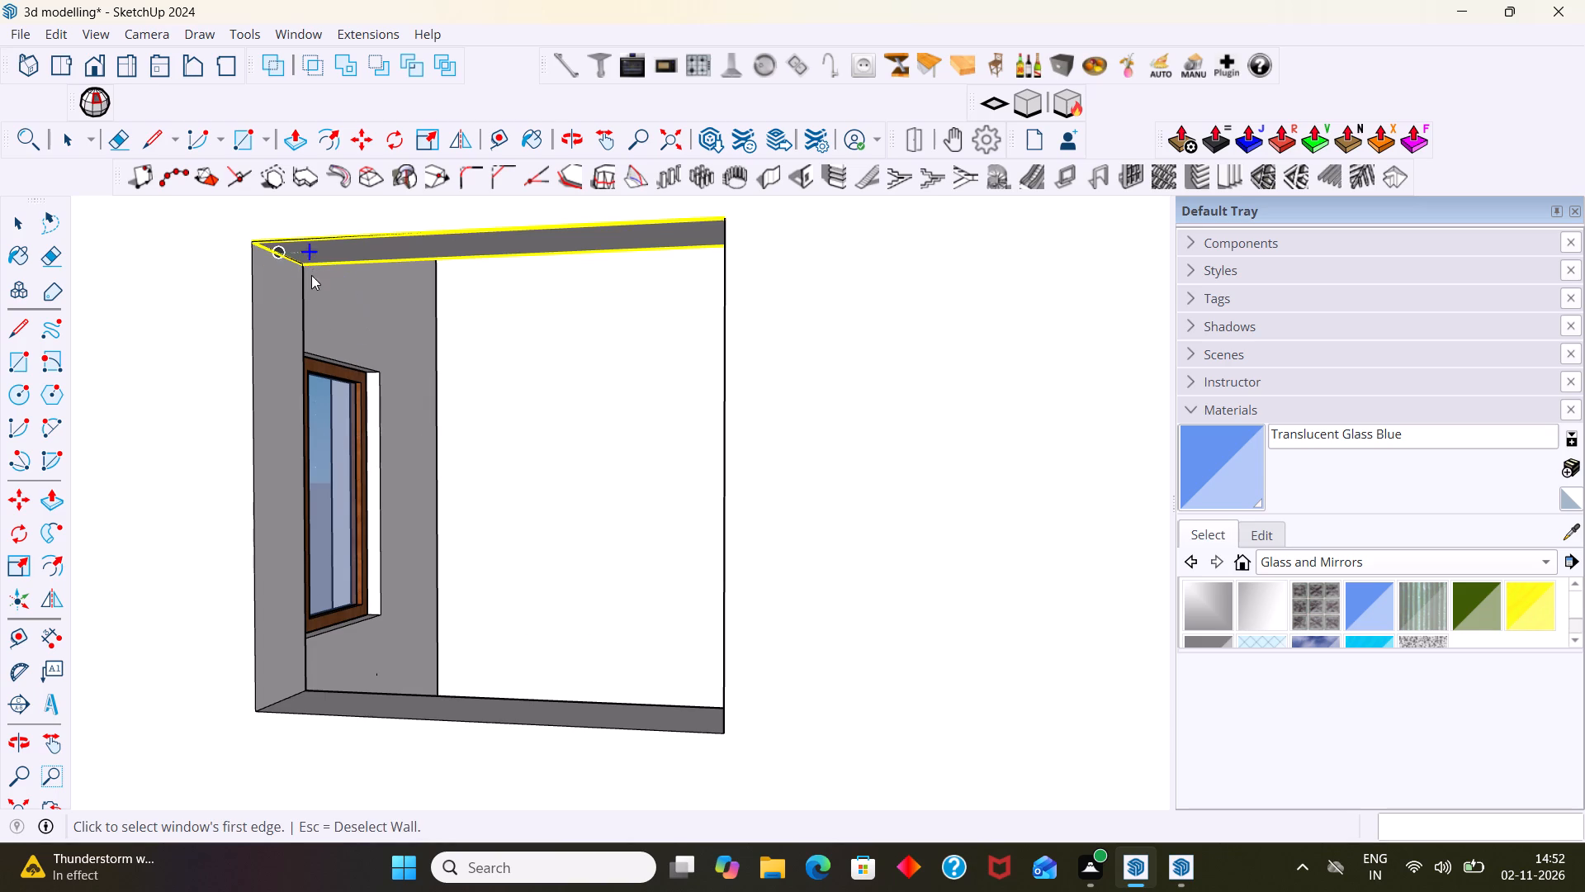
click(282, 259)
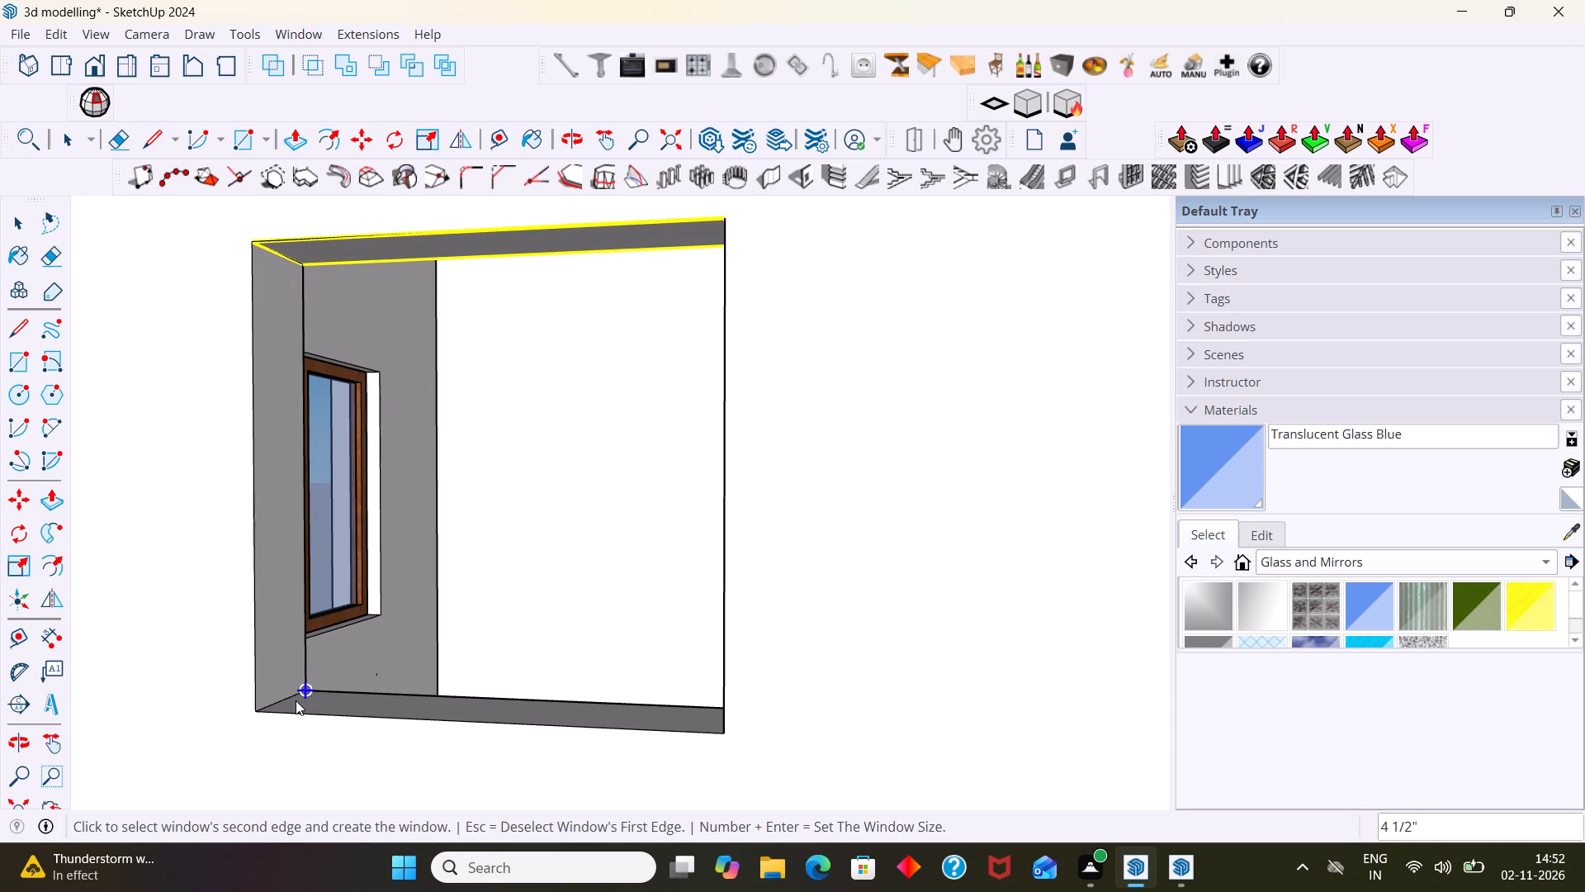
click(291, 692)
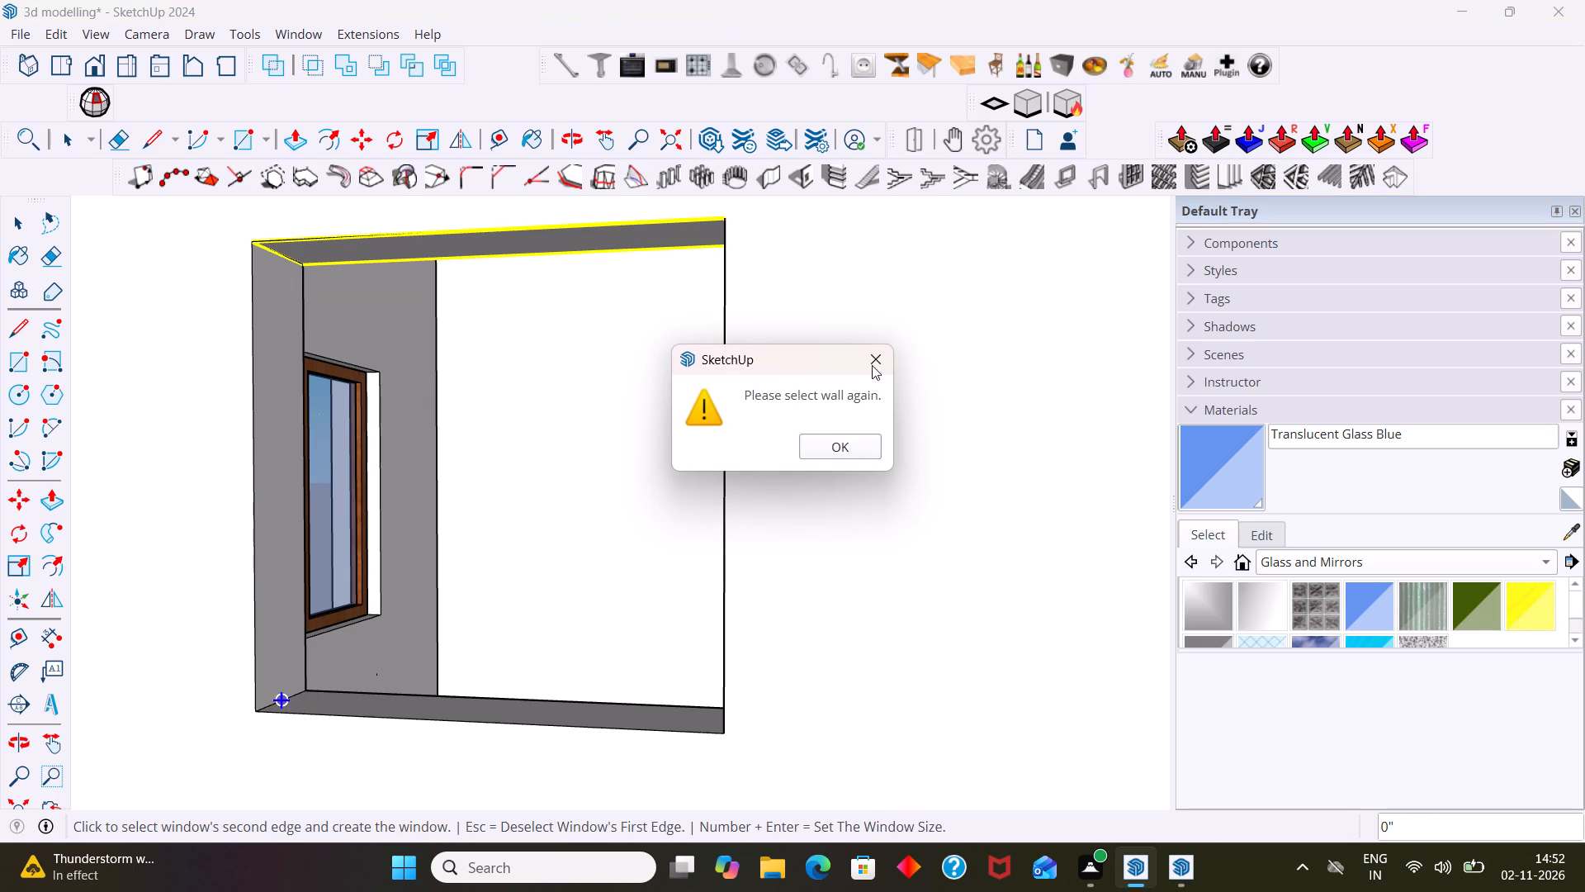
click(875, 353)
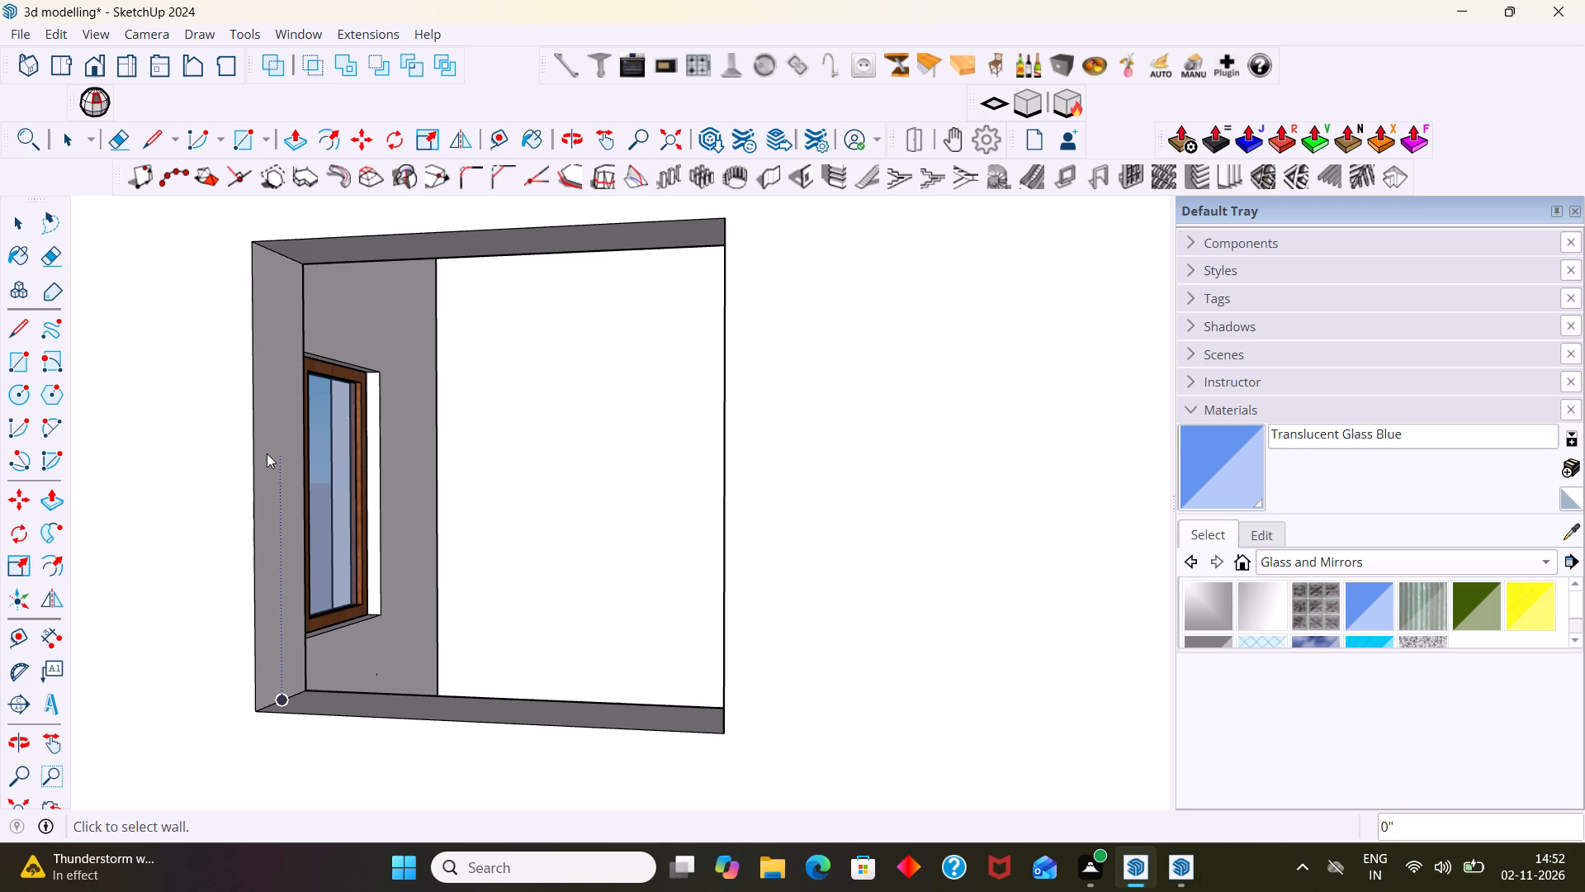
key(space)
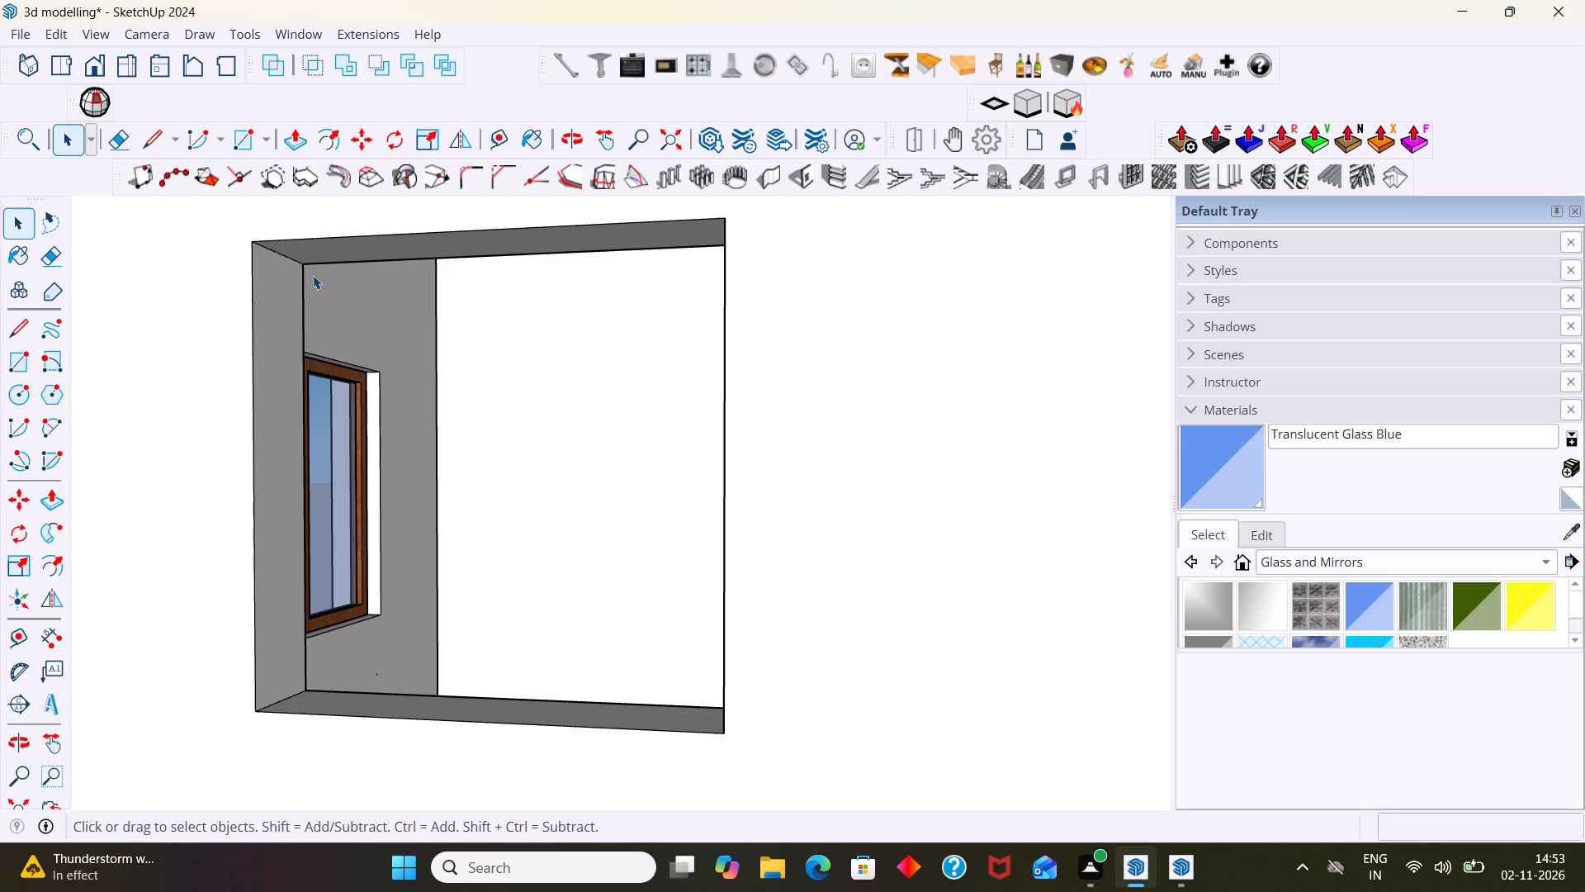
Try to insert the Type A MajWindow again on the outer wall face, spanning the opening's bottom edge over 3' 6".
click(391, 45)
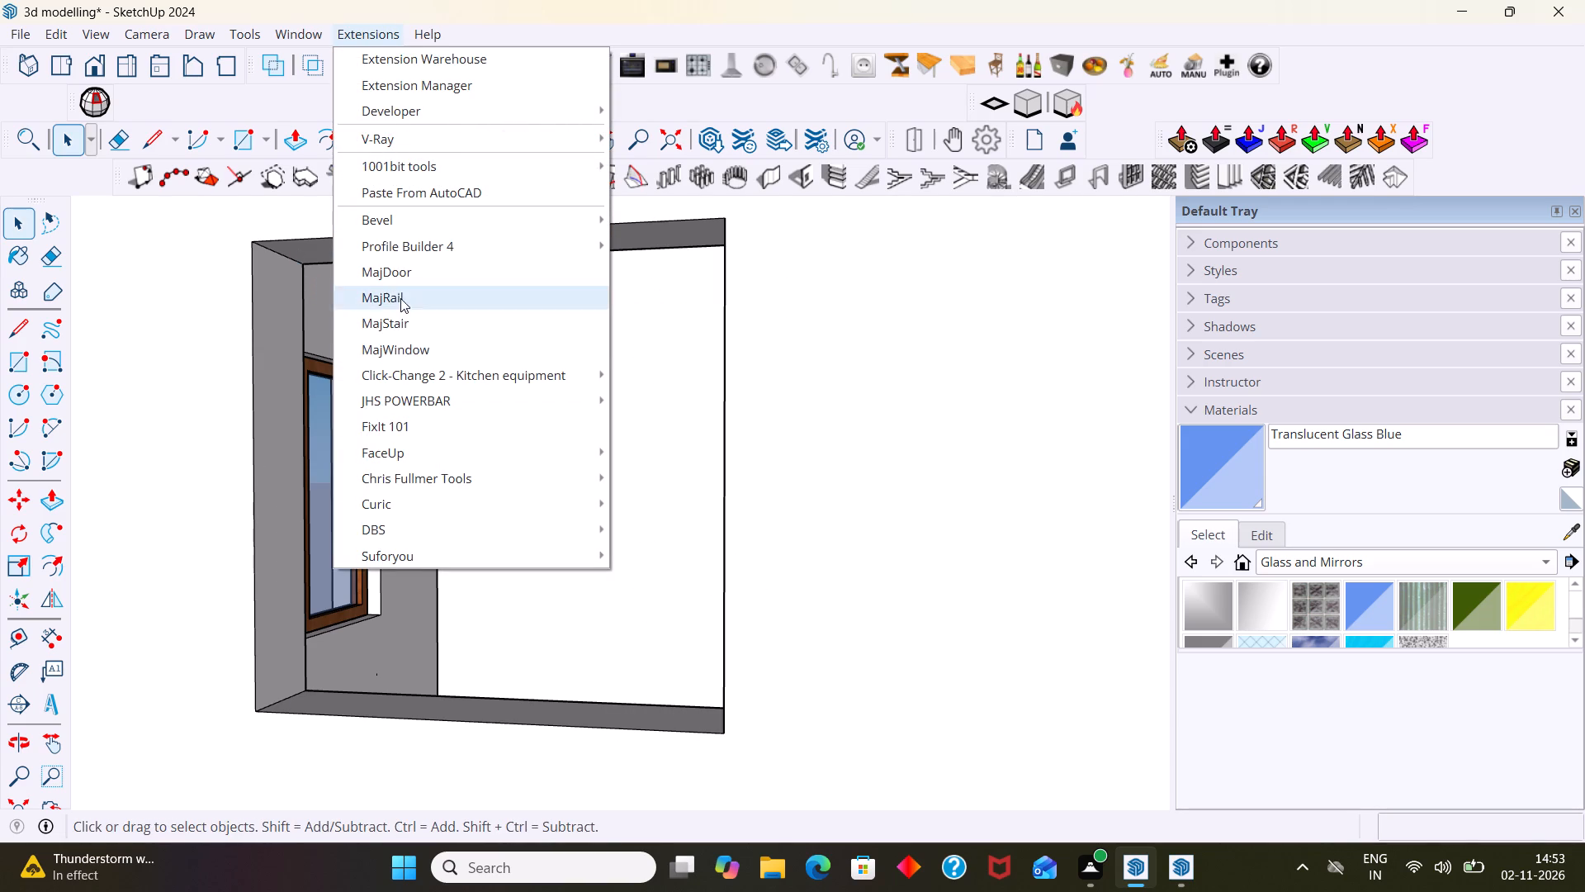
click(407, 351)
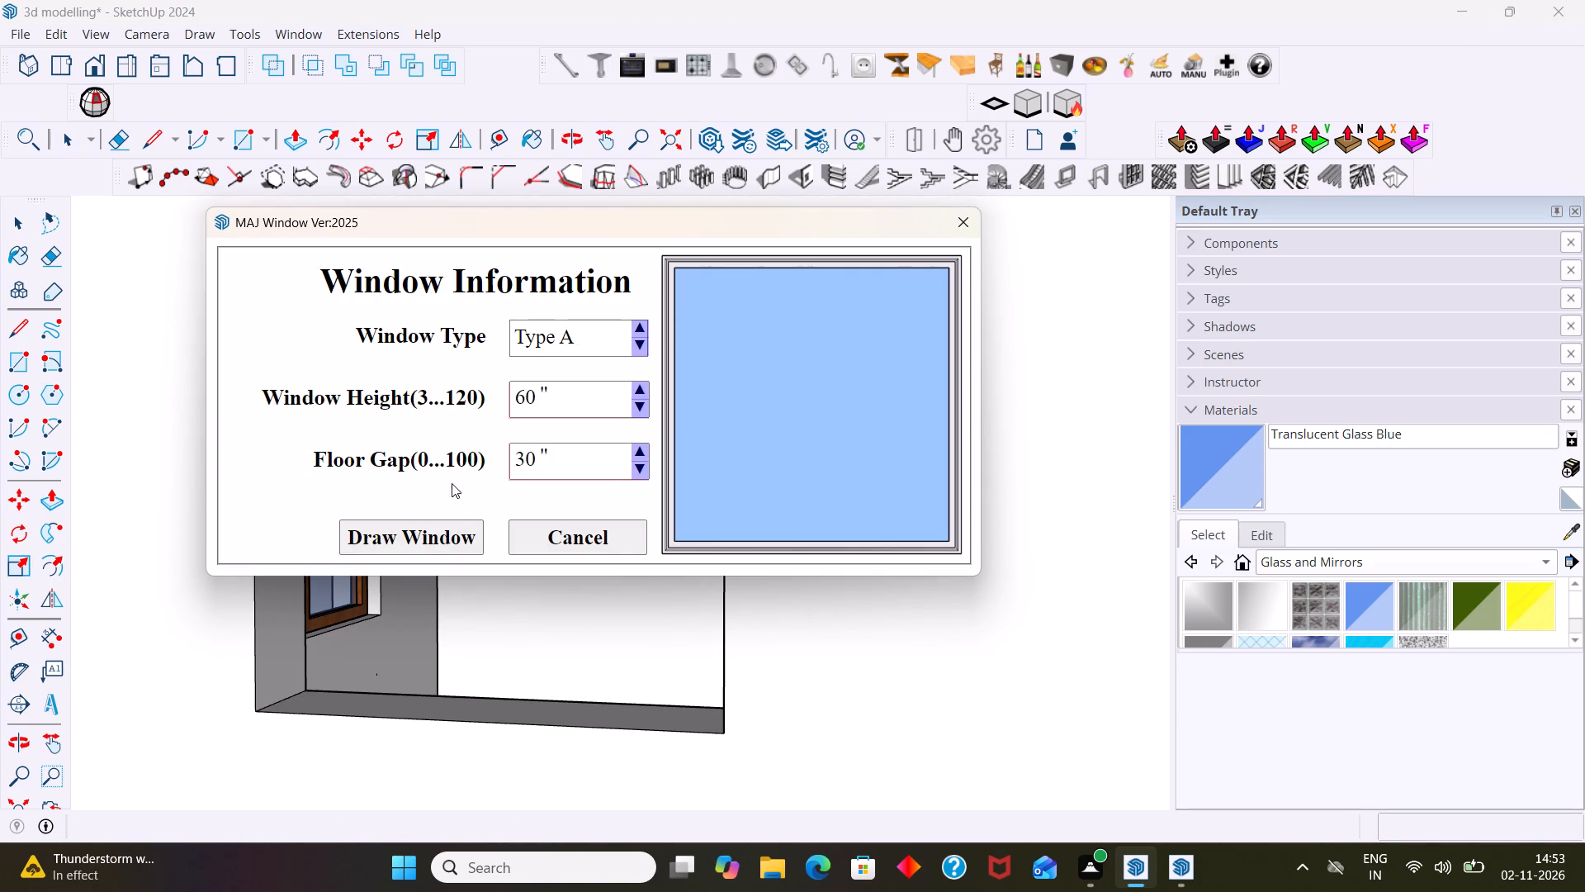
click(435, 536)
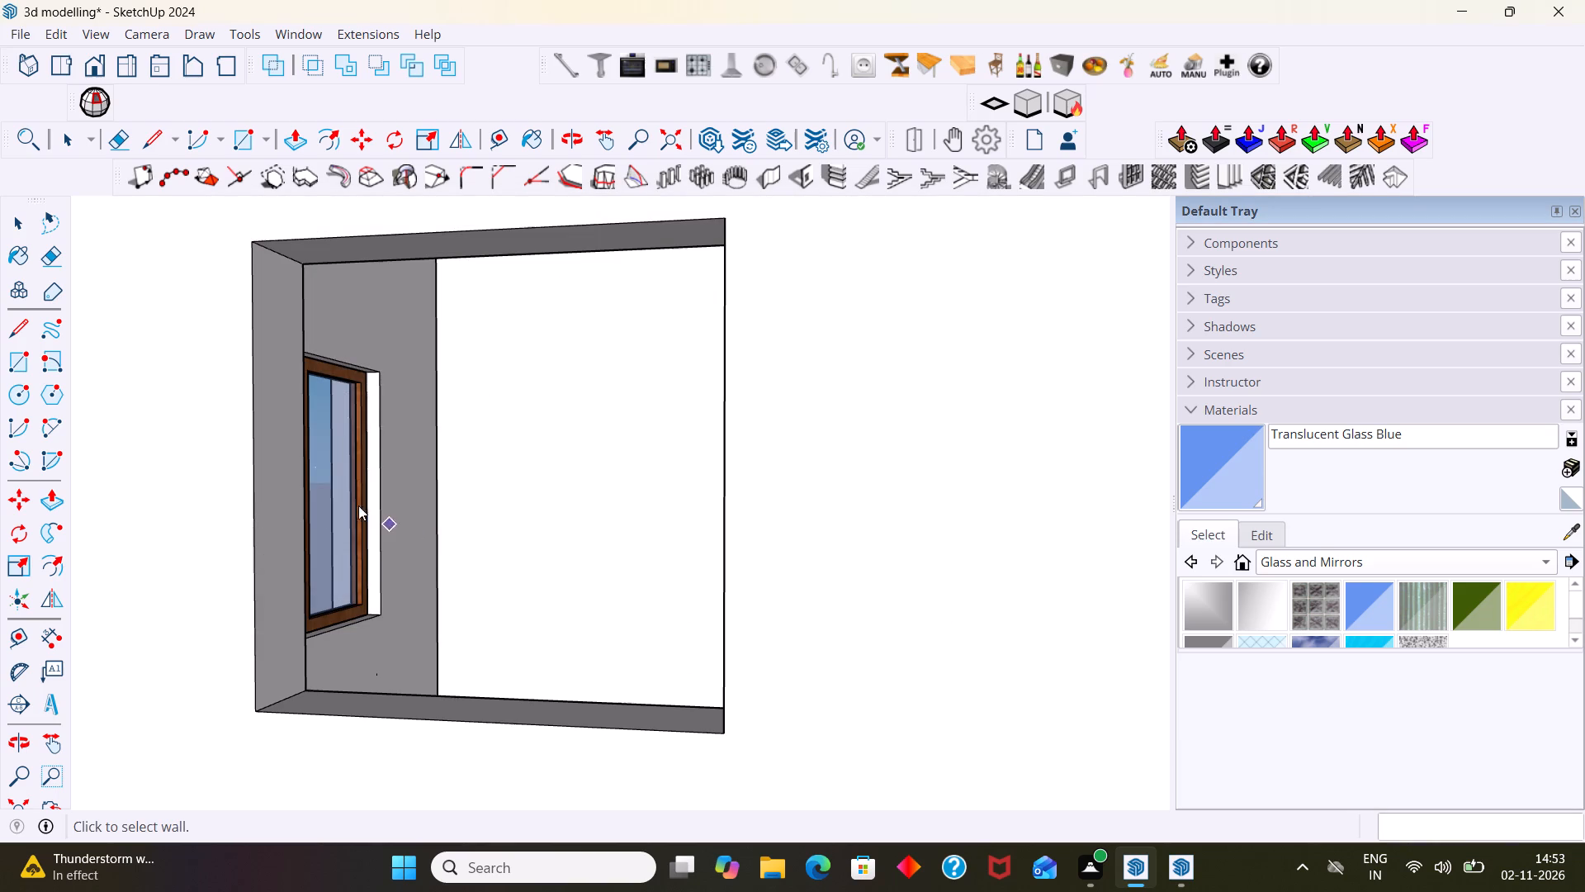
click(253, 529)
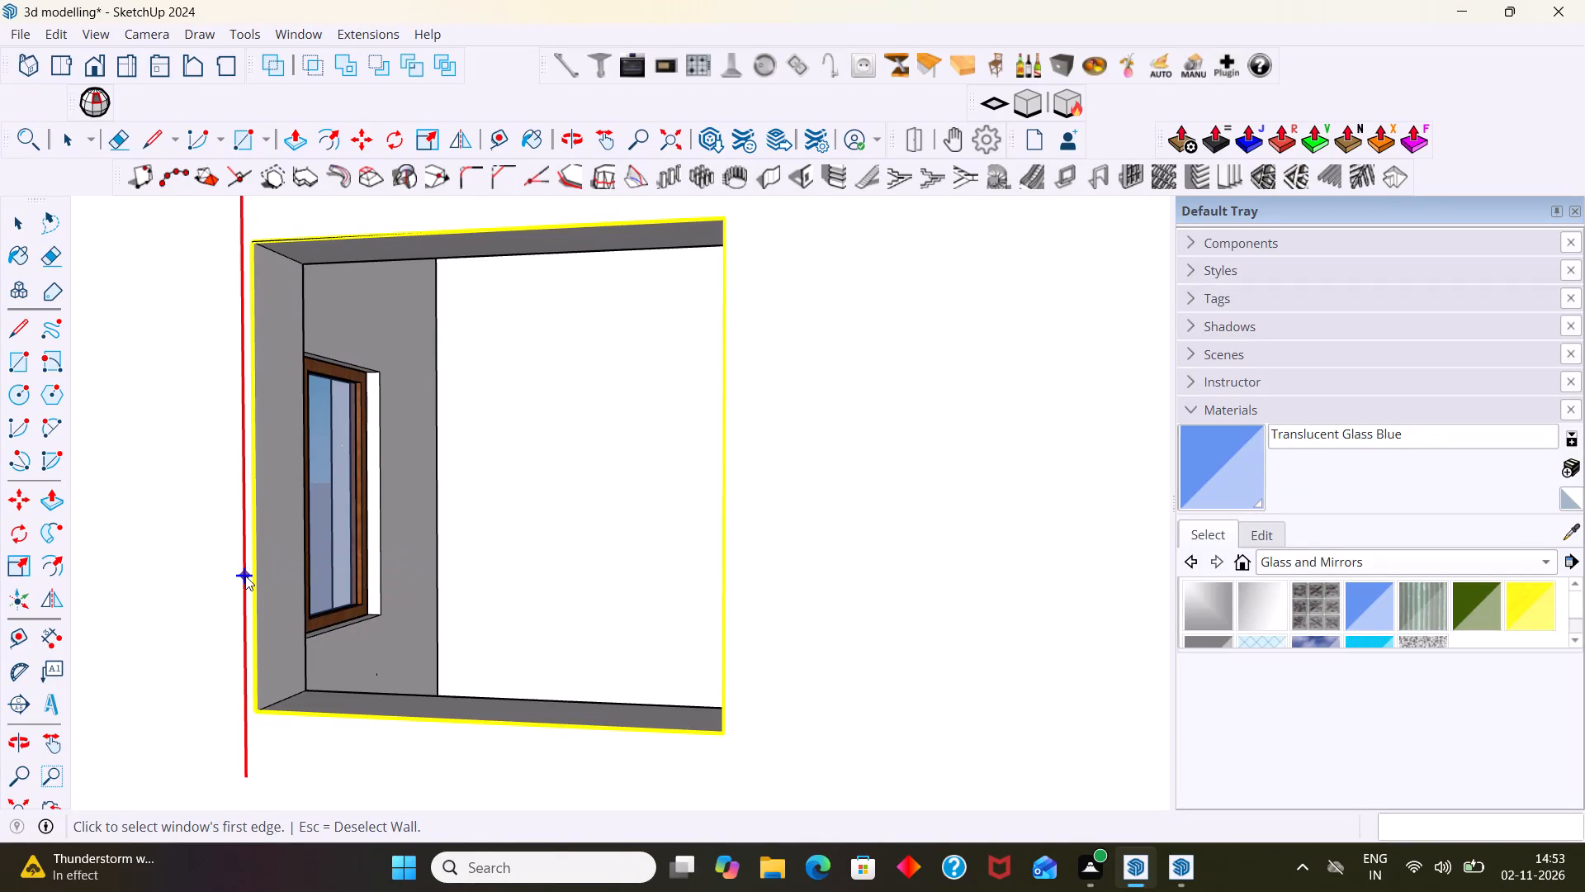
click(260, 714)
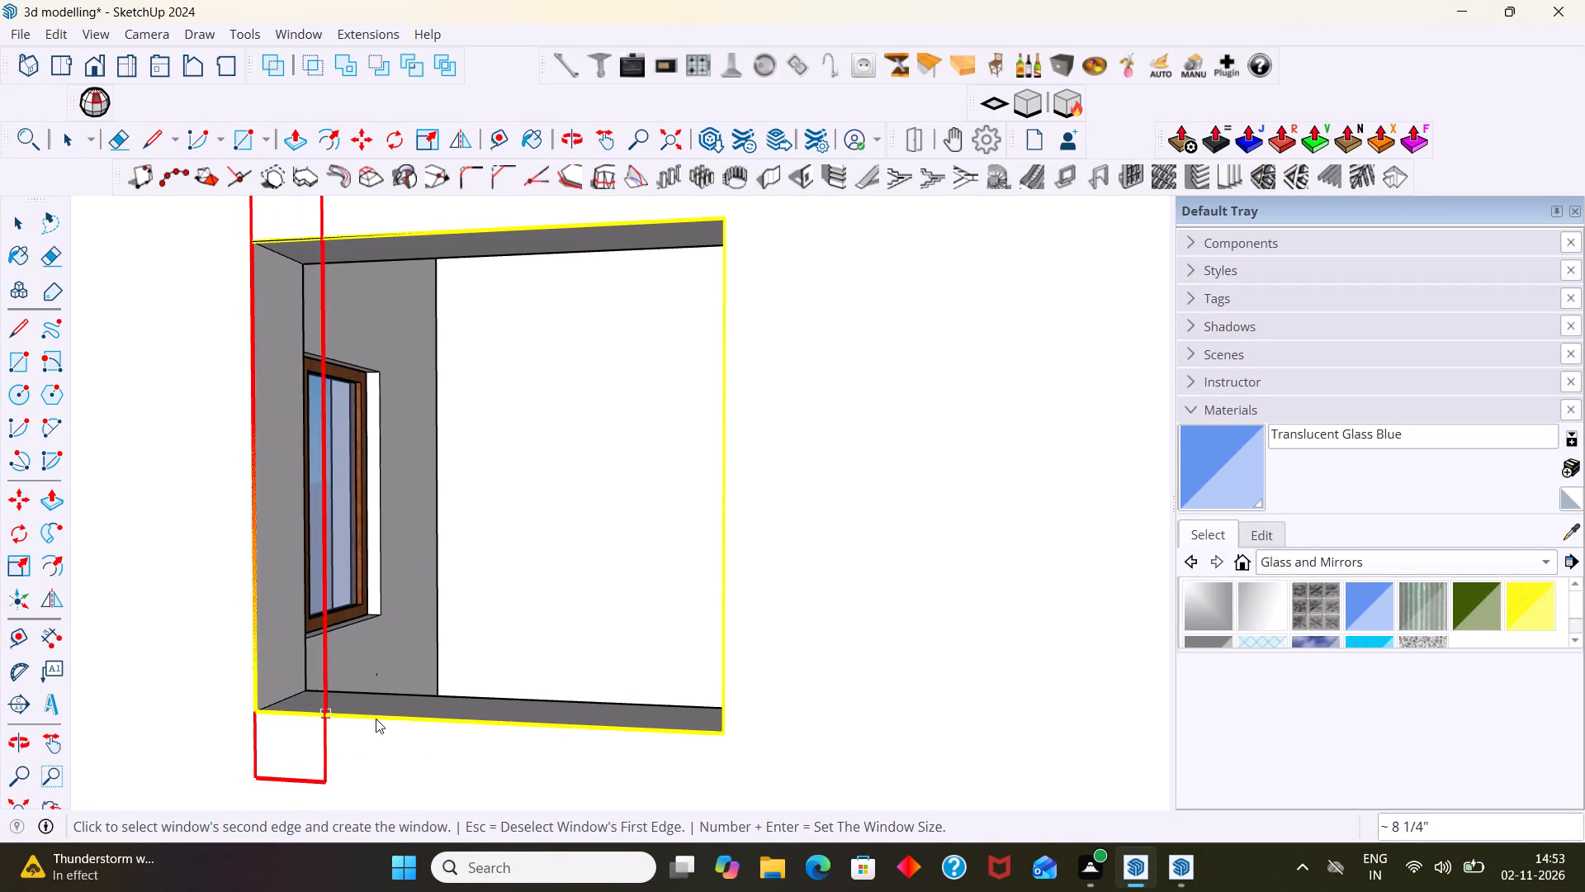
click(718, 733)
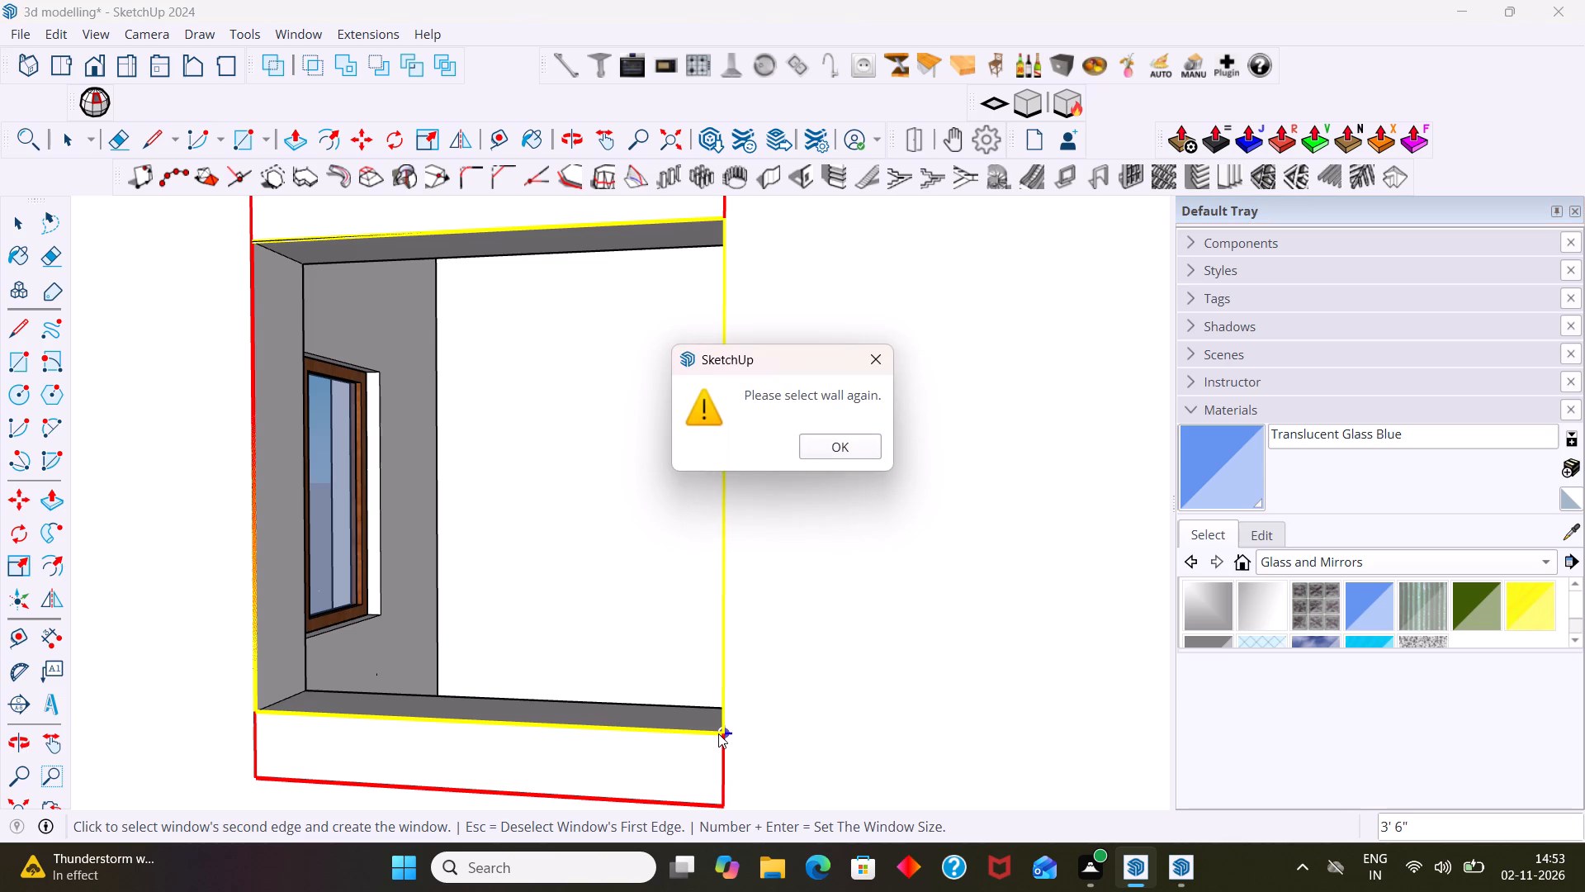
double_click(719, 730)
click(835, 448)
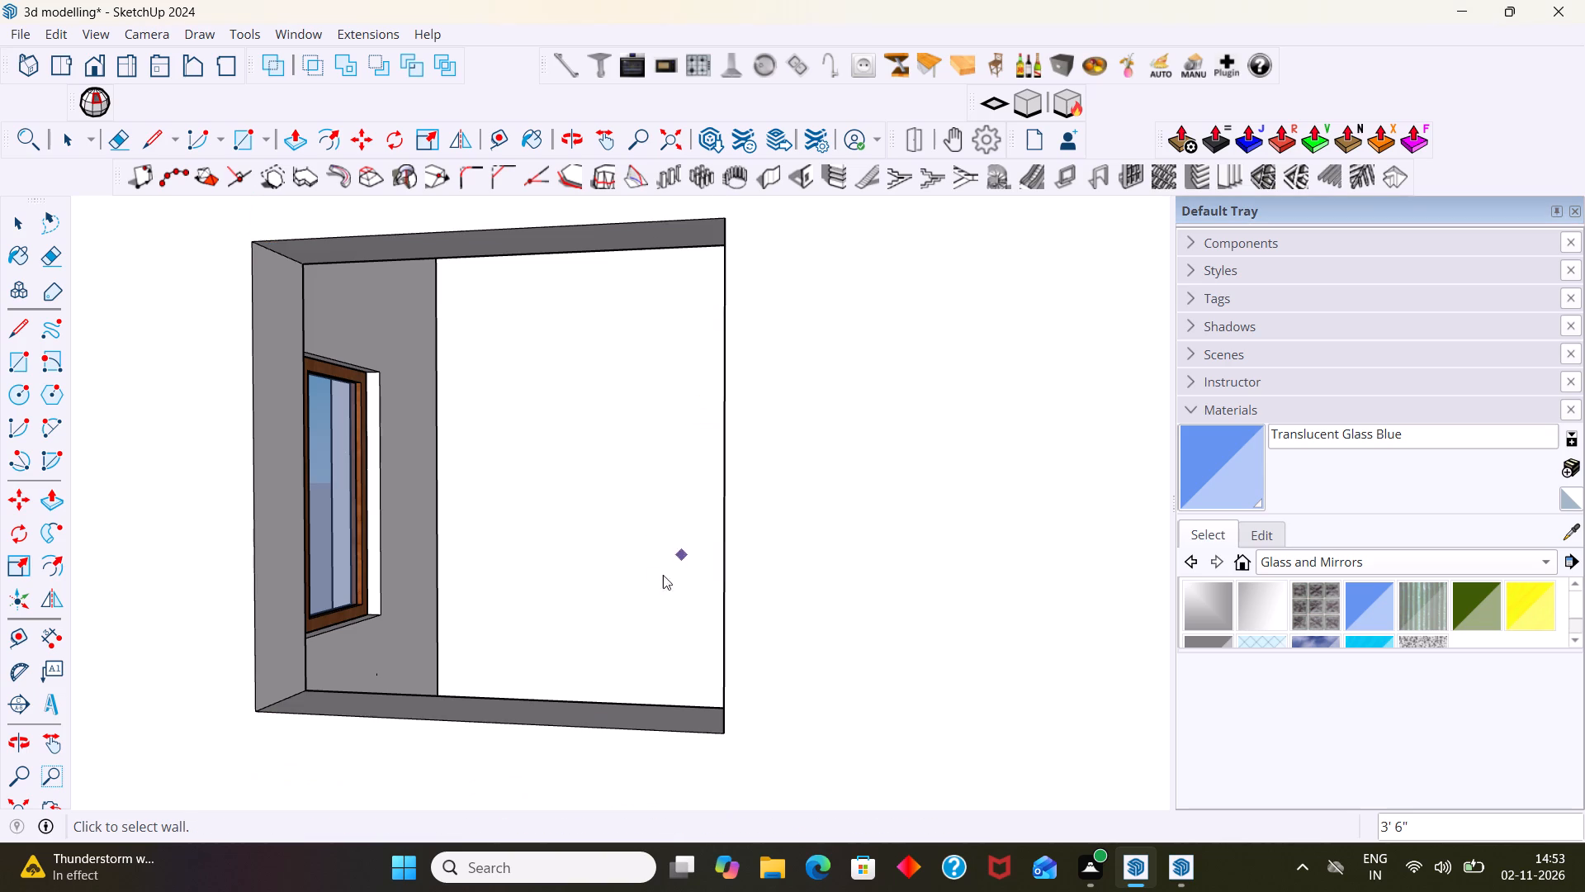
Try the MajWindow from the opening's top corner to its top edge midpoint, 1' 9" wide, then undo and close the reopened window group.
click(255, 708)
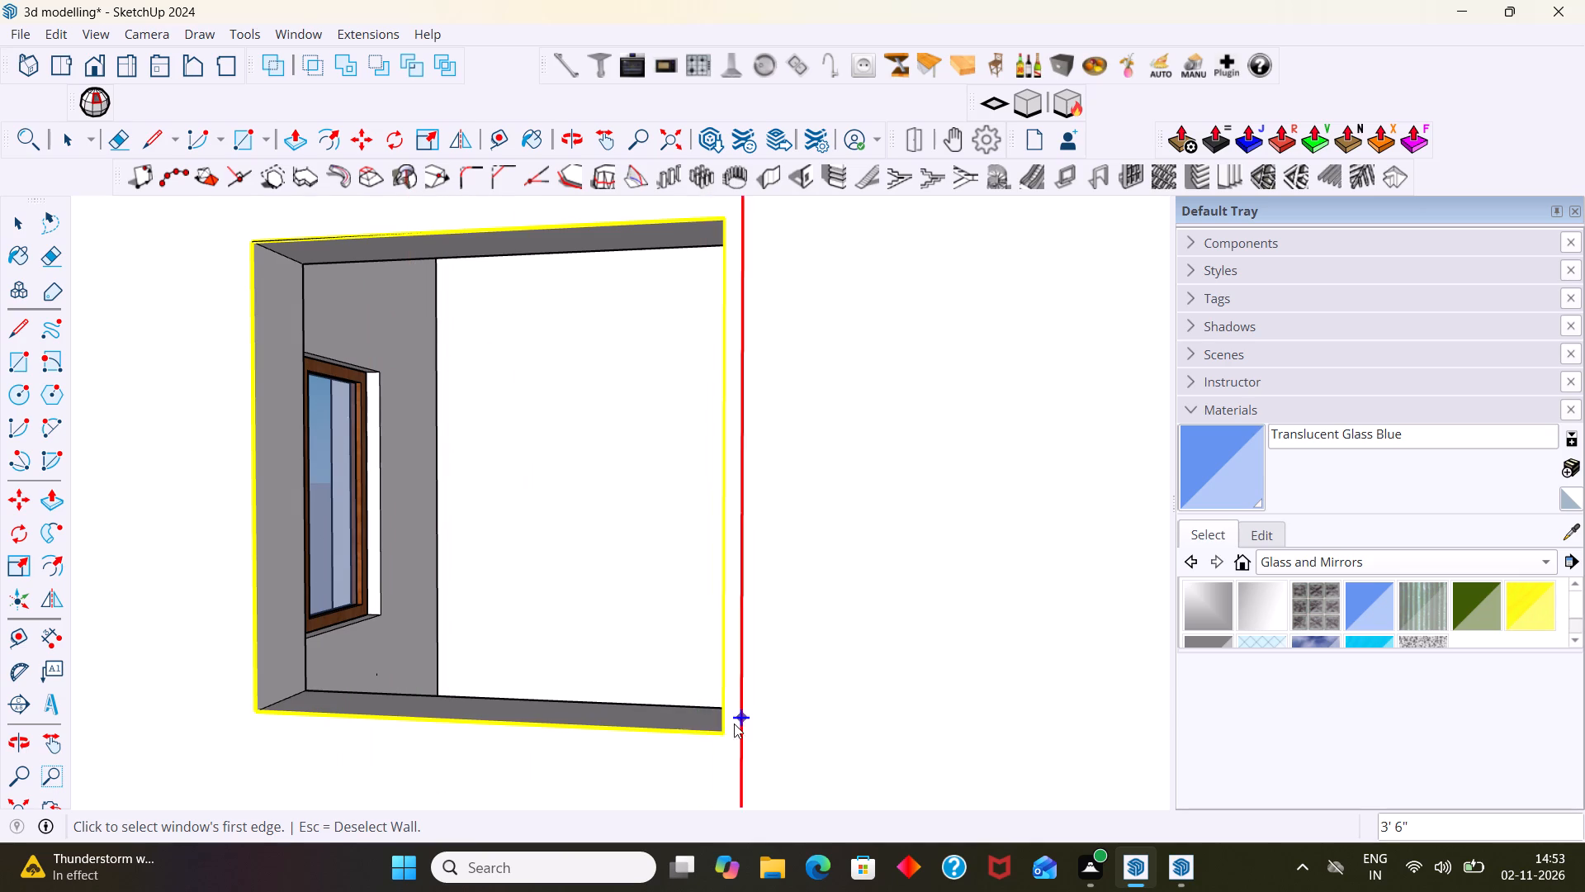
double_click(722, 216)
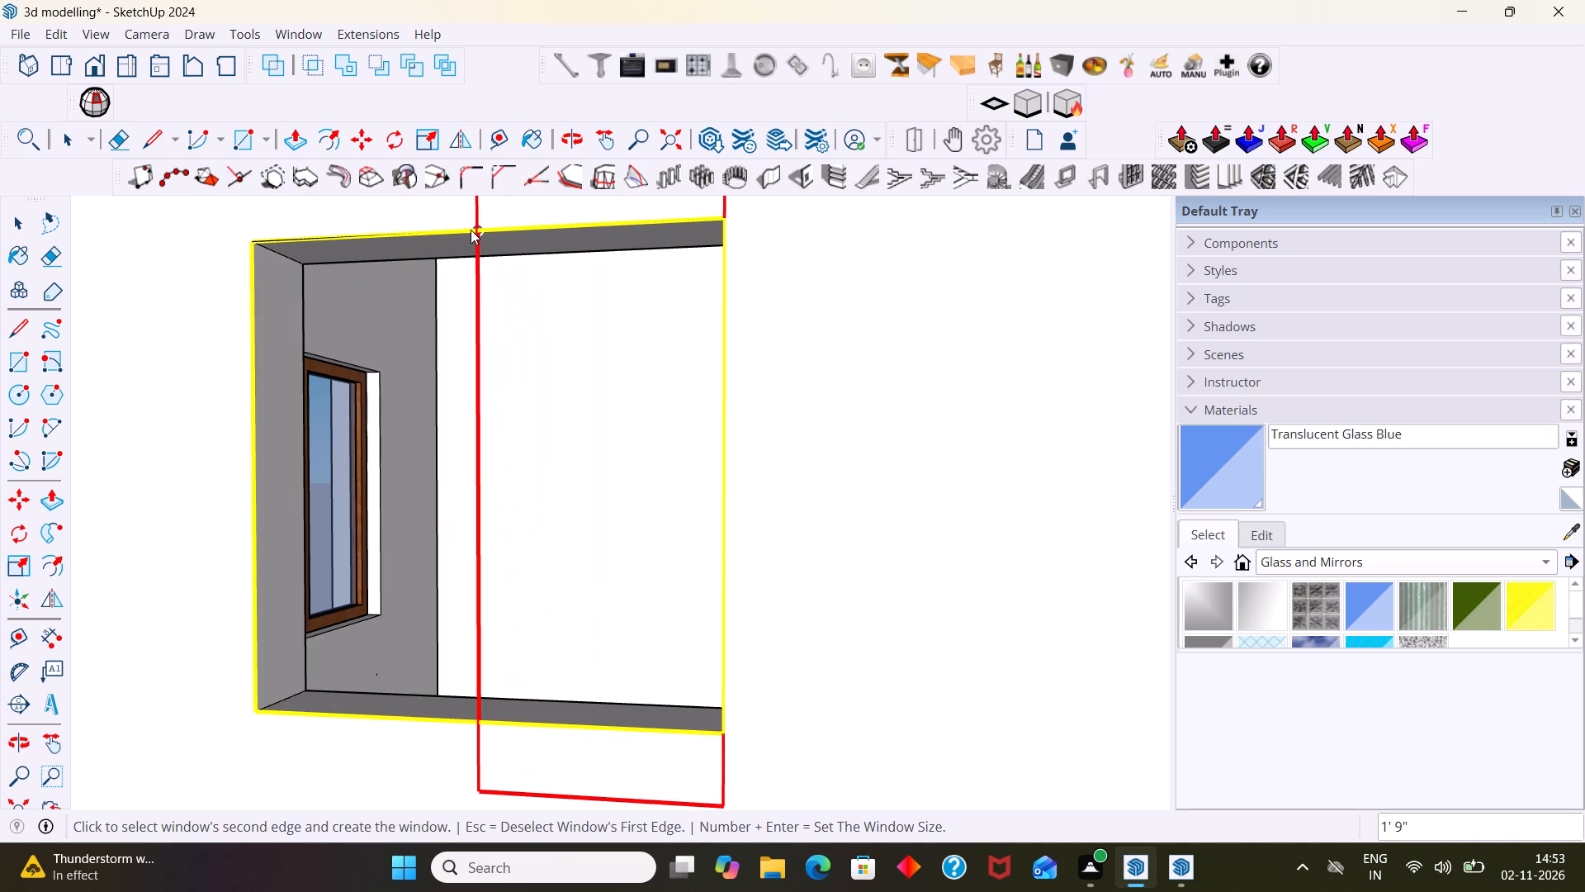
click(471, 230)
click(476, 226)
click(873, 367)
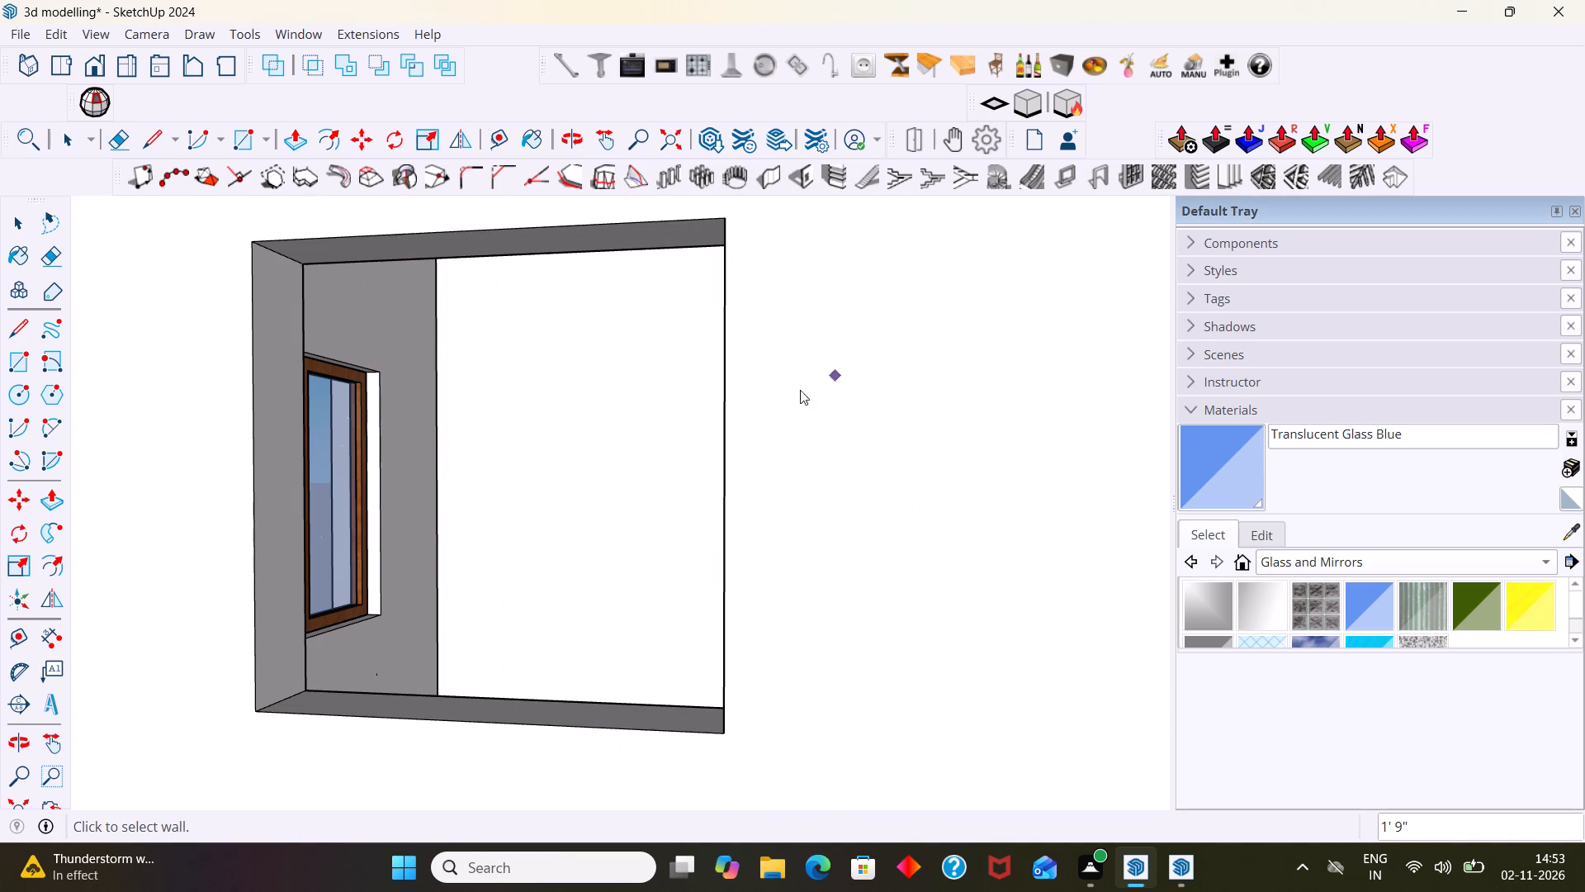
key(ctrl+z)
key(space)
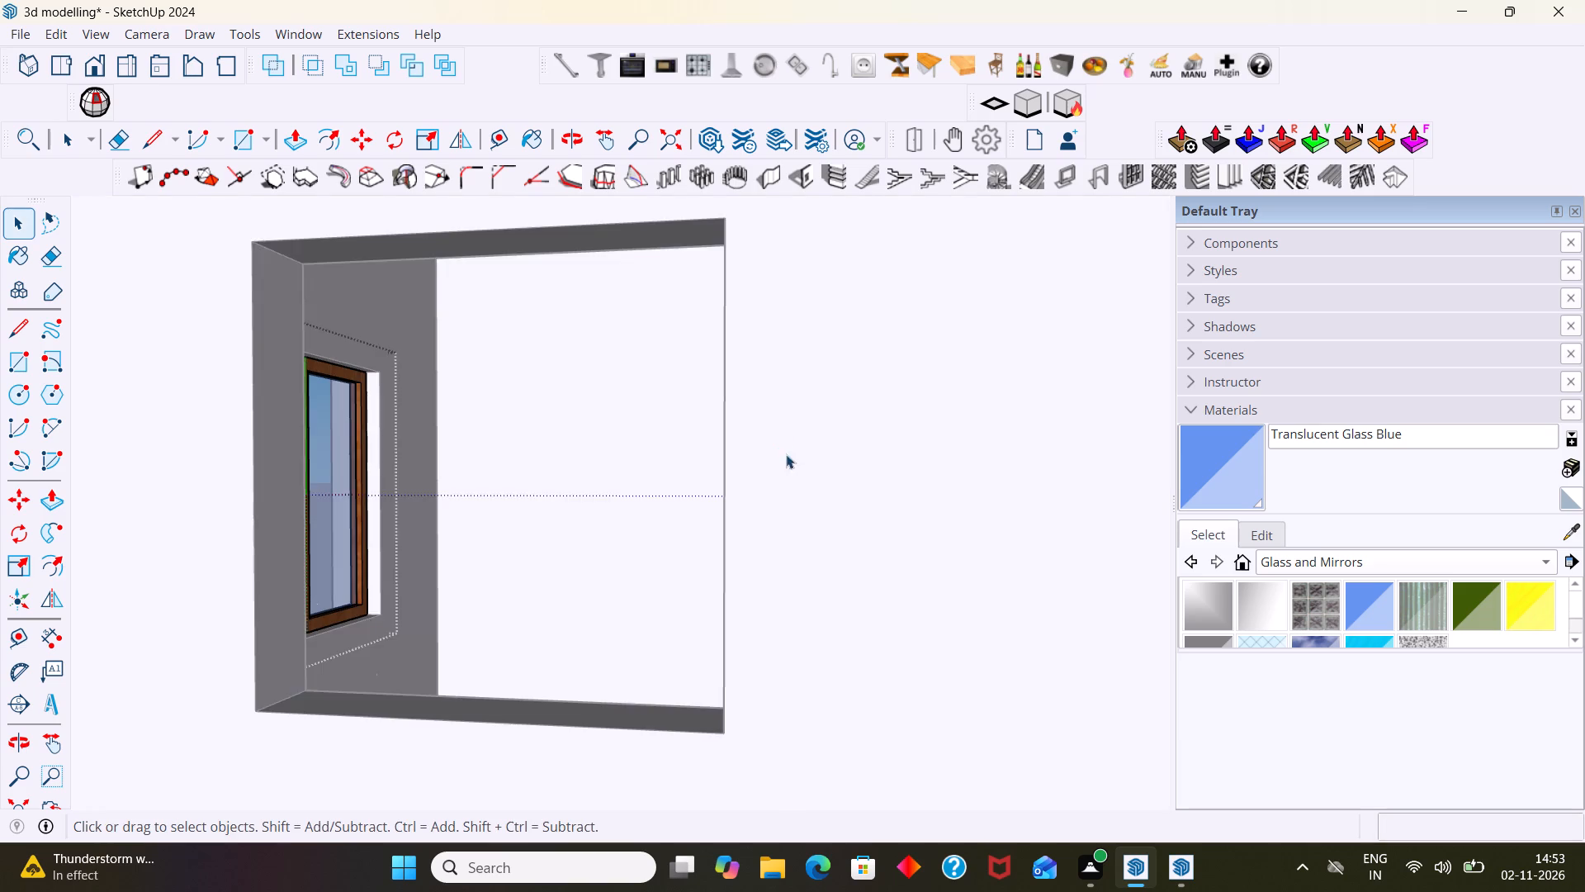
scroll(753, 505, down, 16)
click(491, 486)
Examine the side wall opening and the finished front window around the corner.
middle_drag(511, 484, 603, 595)
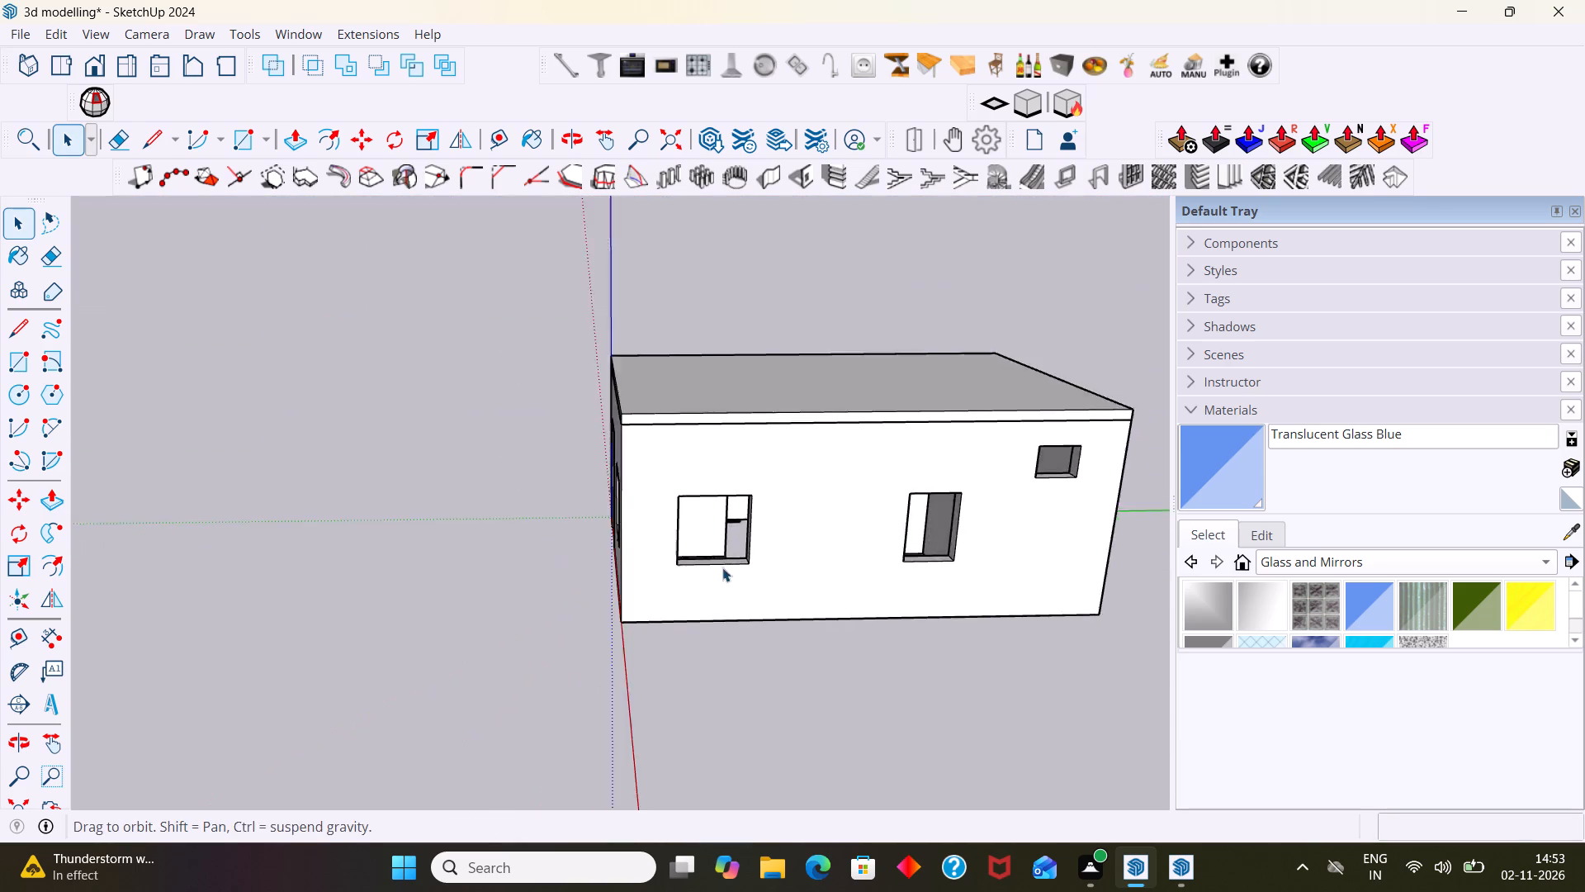
scroll(736, 557, up, 6)
middle_drag(737, 521, 696, 534)
scroll(531, 496, up, 2)
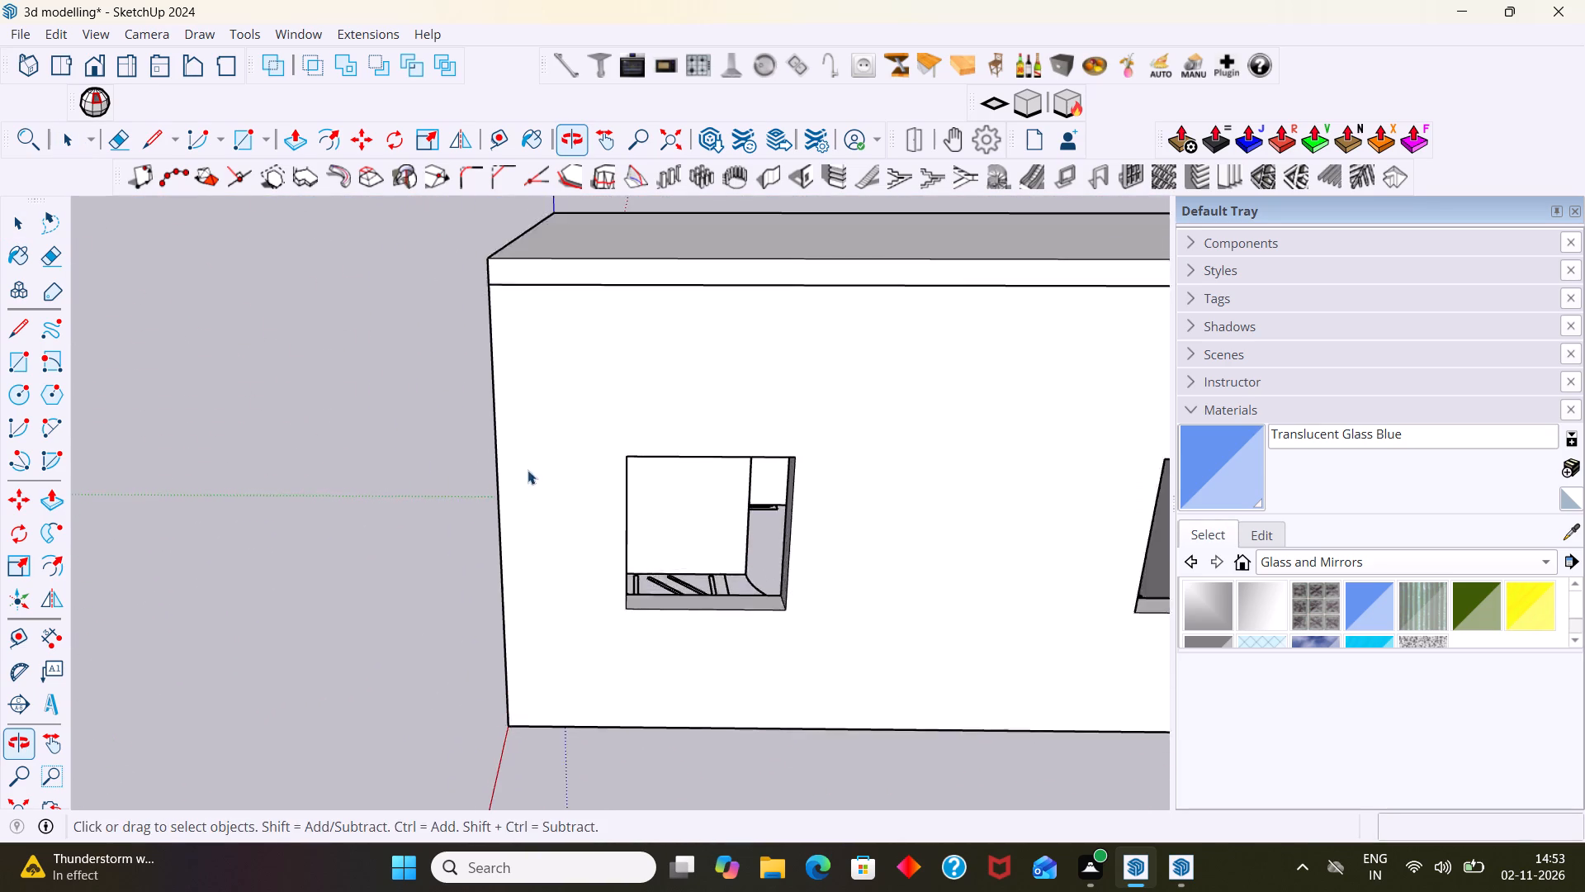
scroll(528, 470, up, 1)
middle_drag(526, 488, 906, 558)
scroll(695, 557, up, 10)
middle_drag(800, 560, 1088, 758)
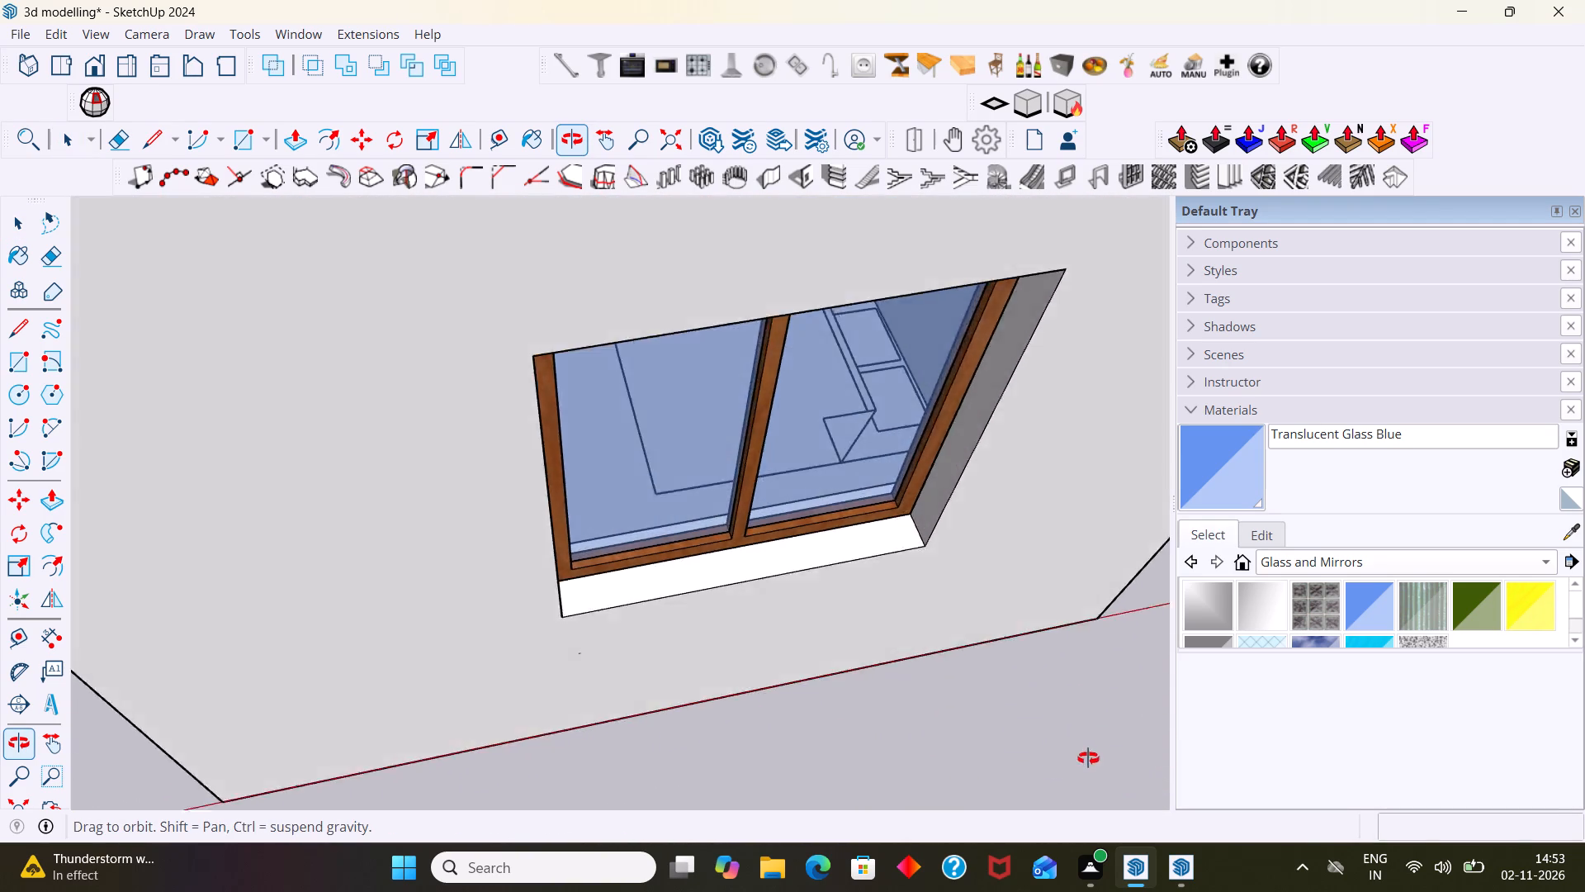
middle_drag(1088, 758, 180, 628)
Draw a 3' 6" by 3' 6" rectangle at mid-depth across the side wall opening nearest the front corner.
scroll(221, 601, down, 5)
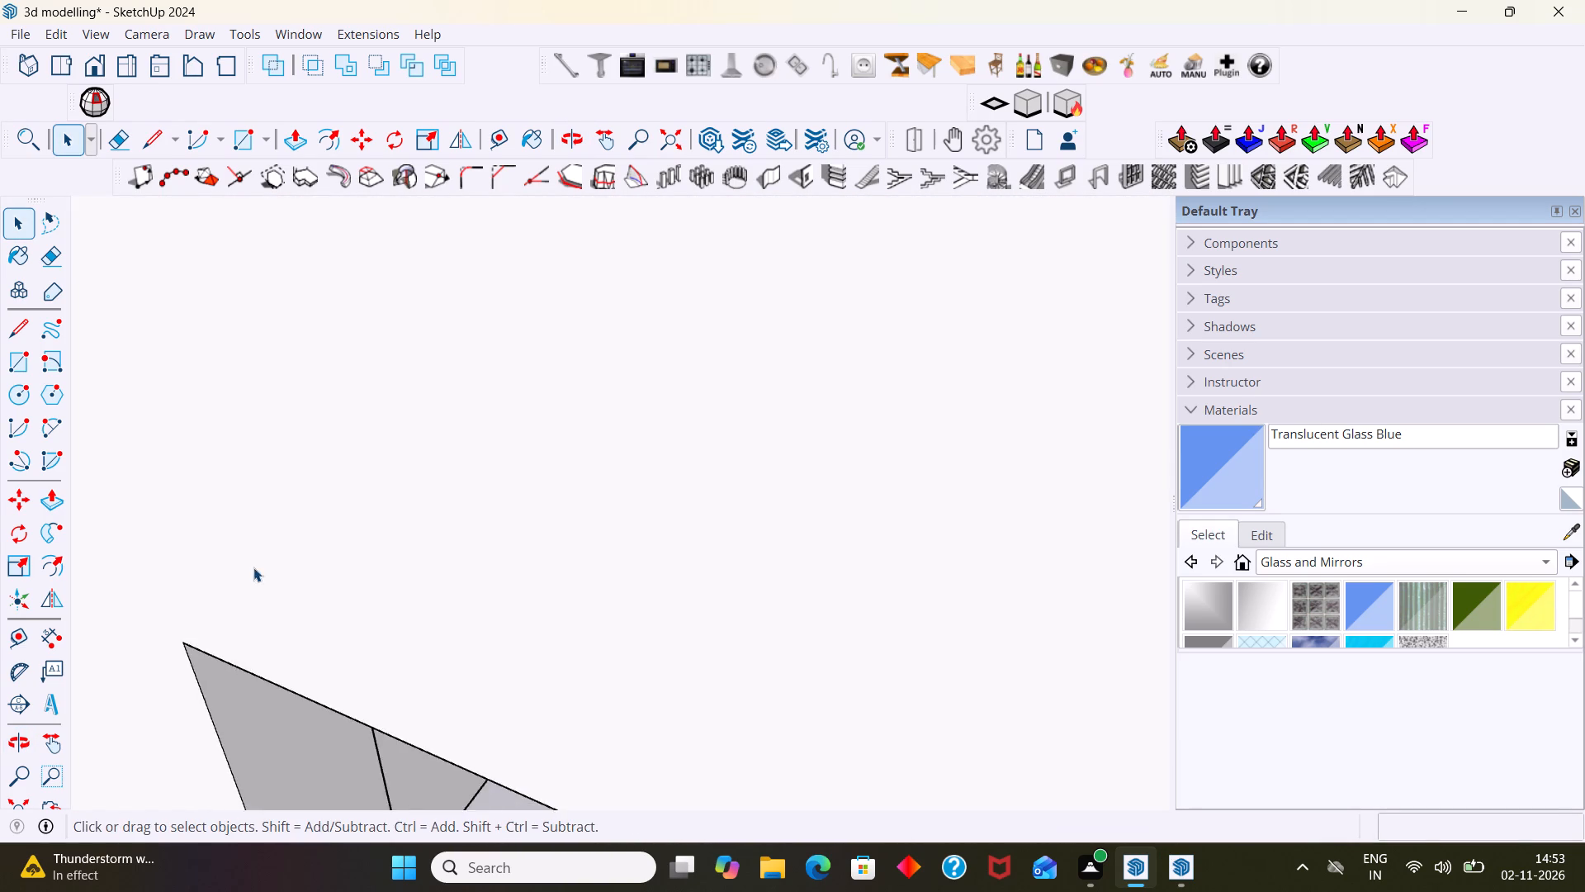
scroll(253, 567, down, 19)
middle_drag(366, 754, 443, 702)
middle_drag(419, 671, 447, 530)
scroll(395, 544, up, 1)
middle_drag(385, 550, 413, 413)
scroll(356, 406, up, 4)
middle_drag(376, 396, 383, 345)
scroll(390, 347, up, 2)
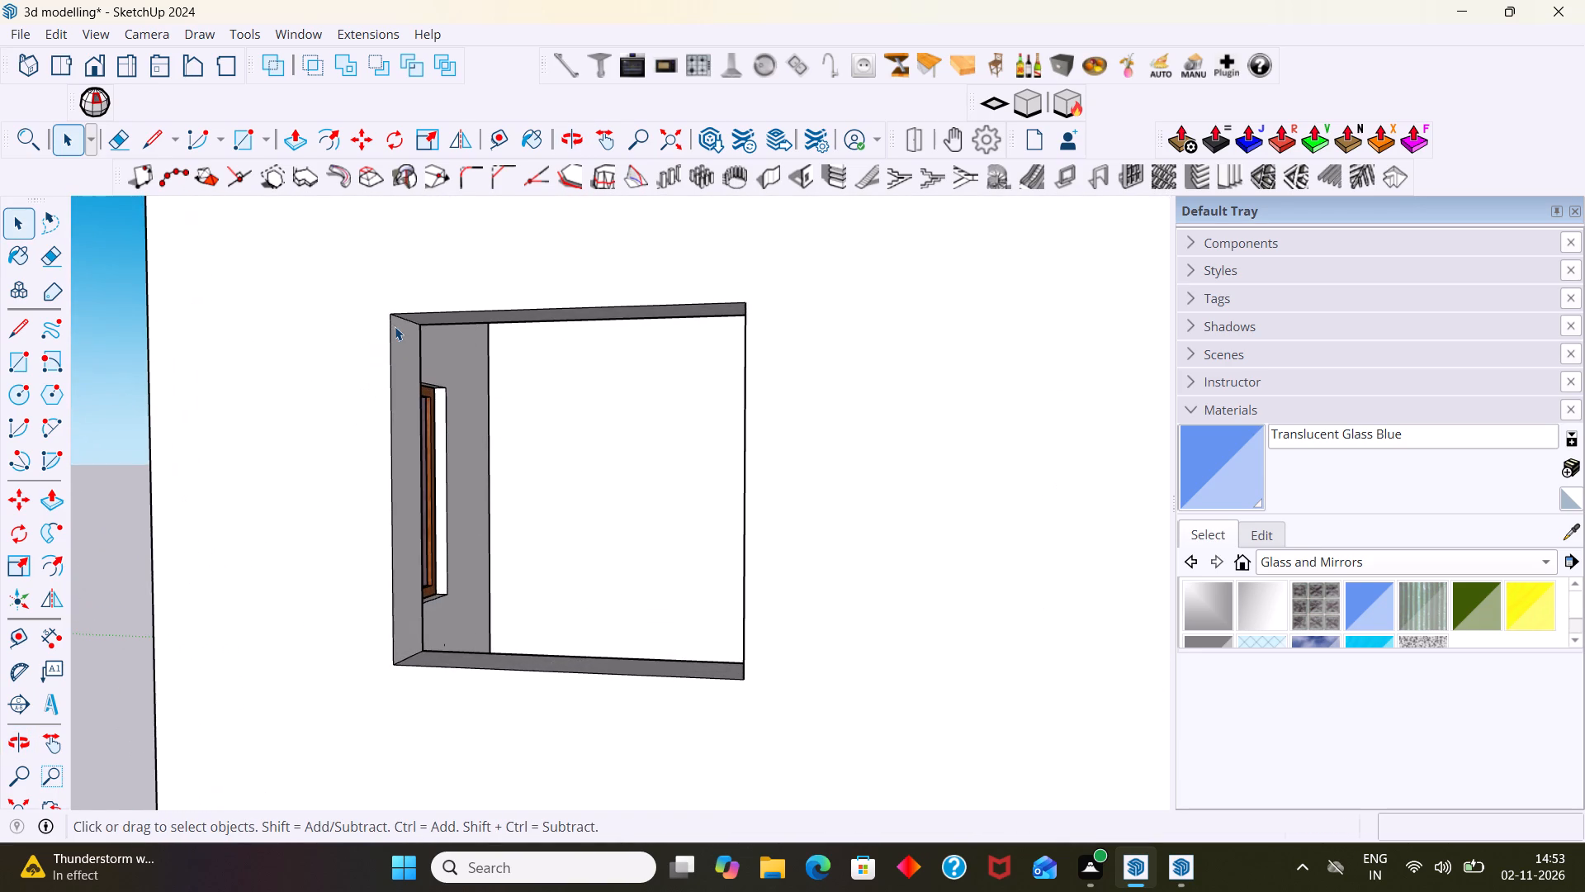
key(r)
scroll(425, 320, up, 6)
click(396, 314)
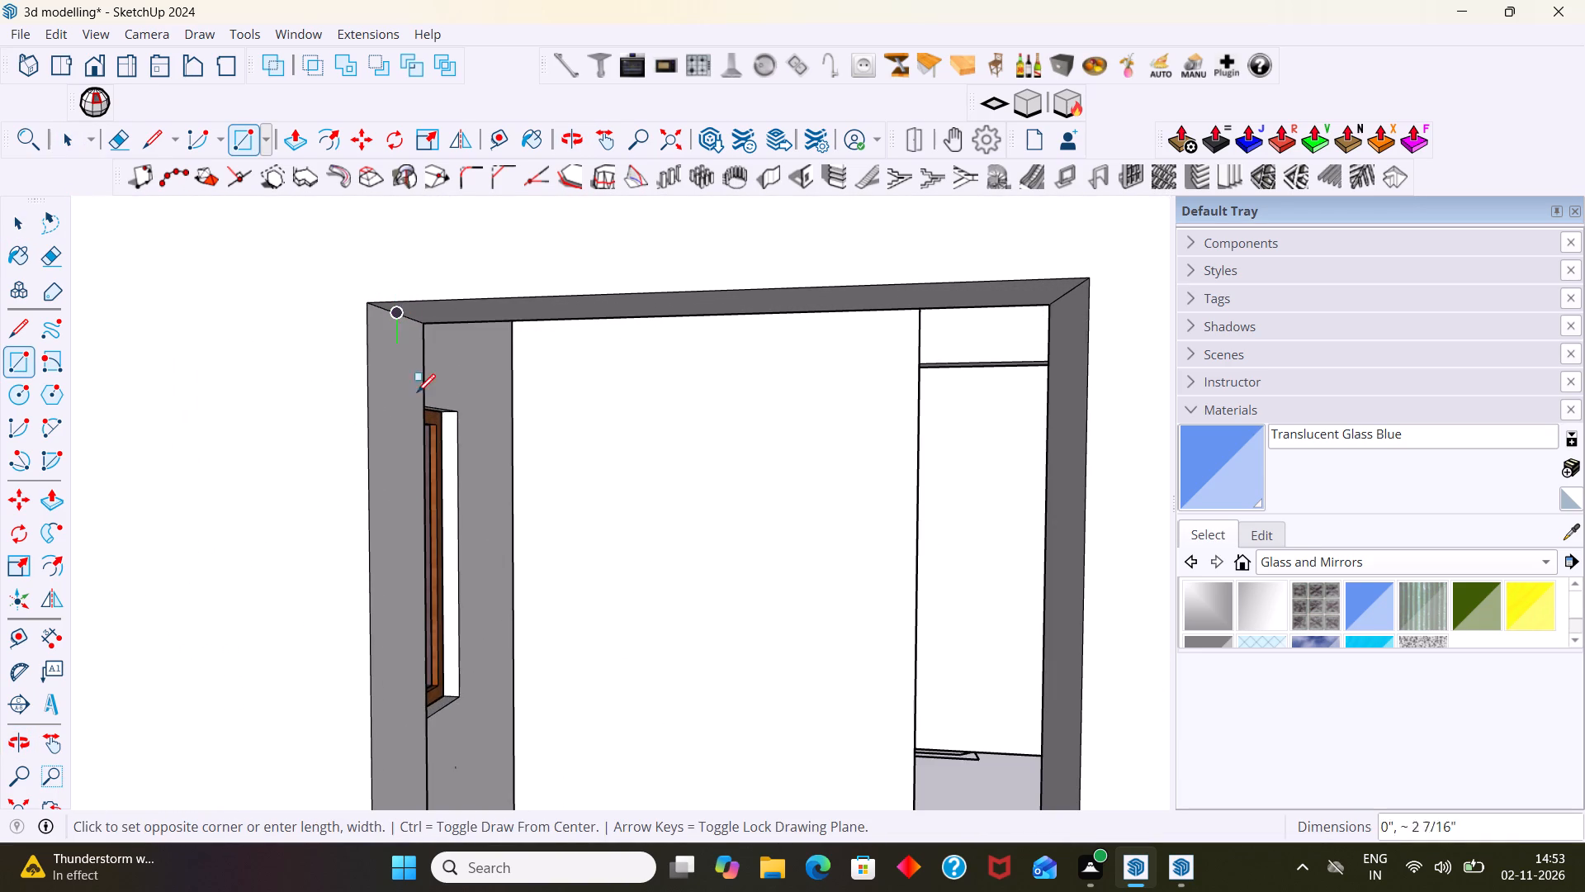
scroll(441, 489, down, 9)
middle_drag(517, 606, 494, 401)
scroll(500, 426, up, 1)
middle_drag(504, 434, 570, 576)
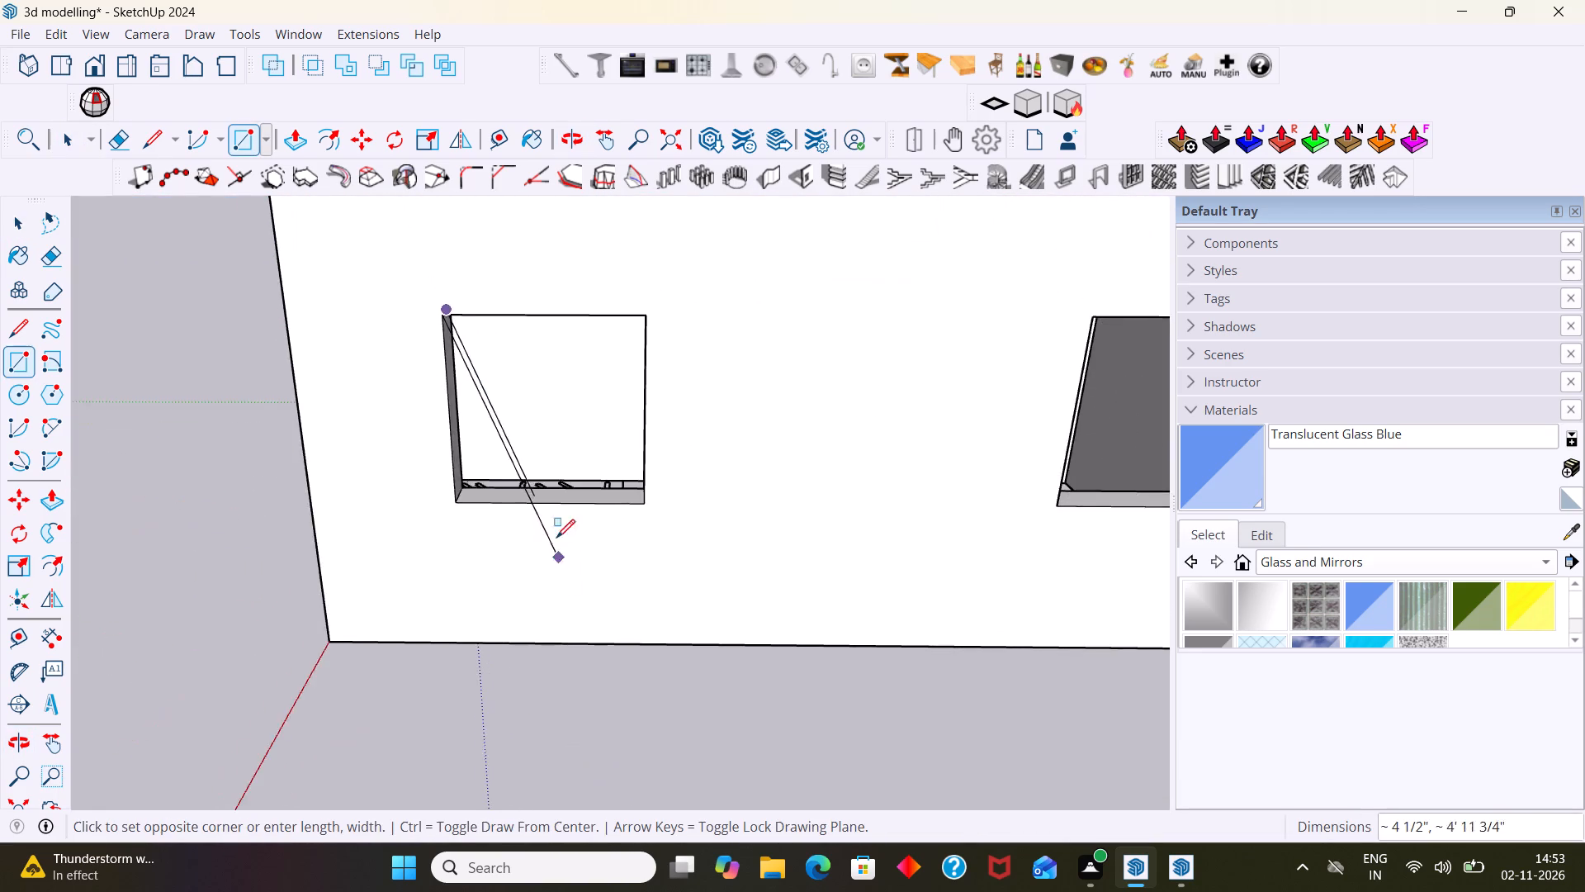
scroll(556, 534, up, 20)
scroll(556, 534, up, 1)
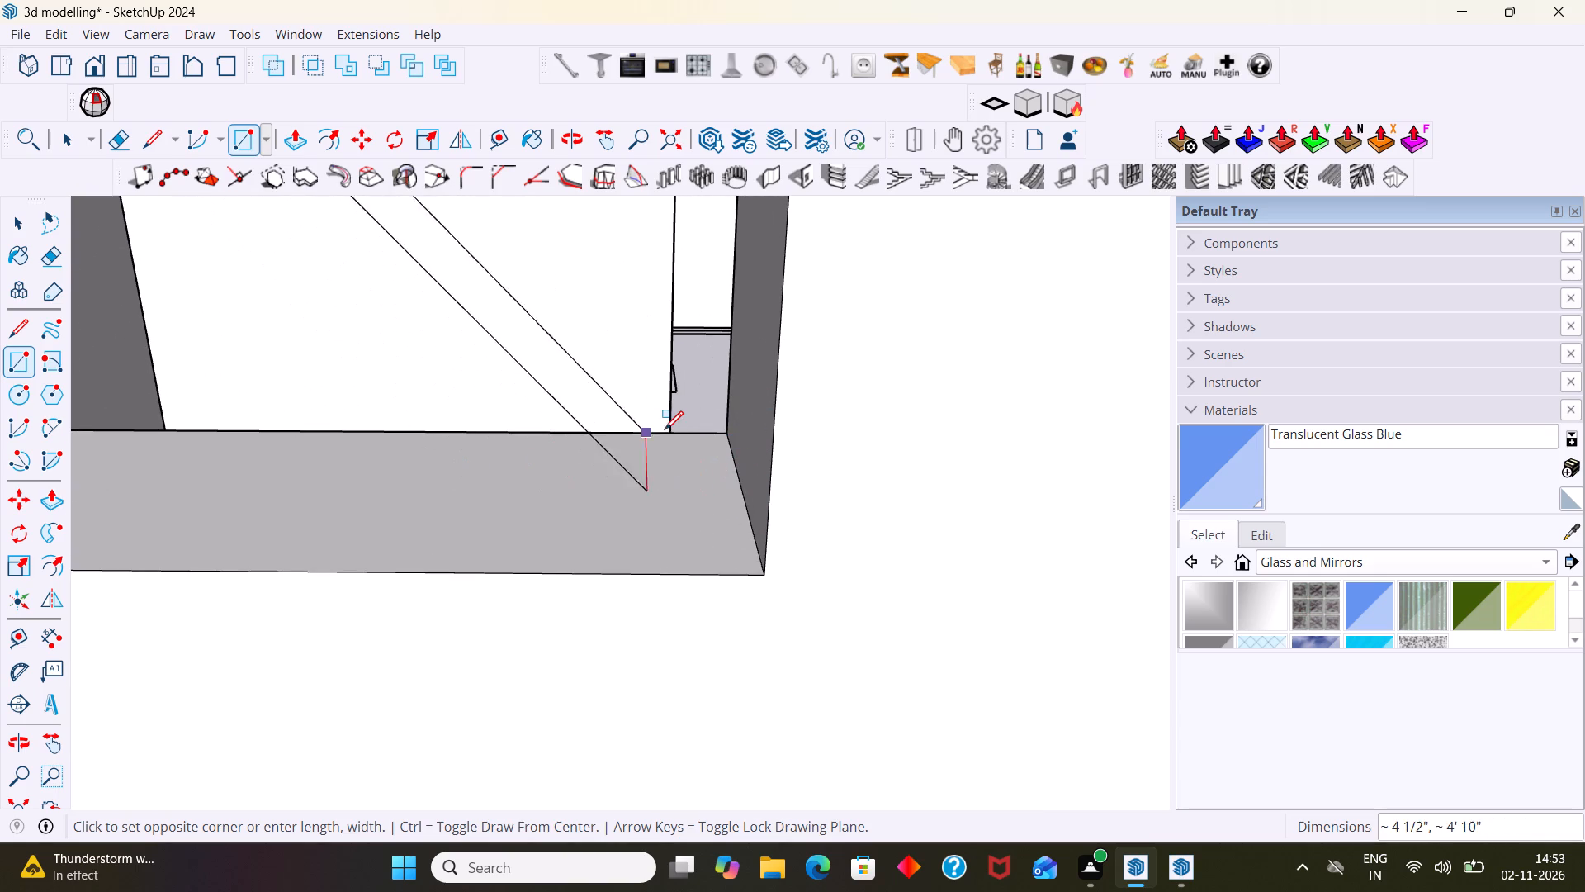
key(Left)
scroll(739, 485, down, 7)
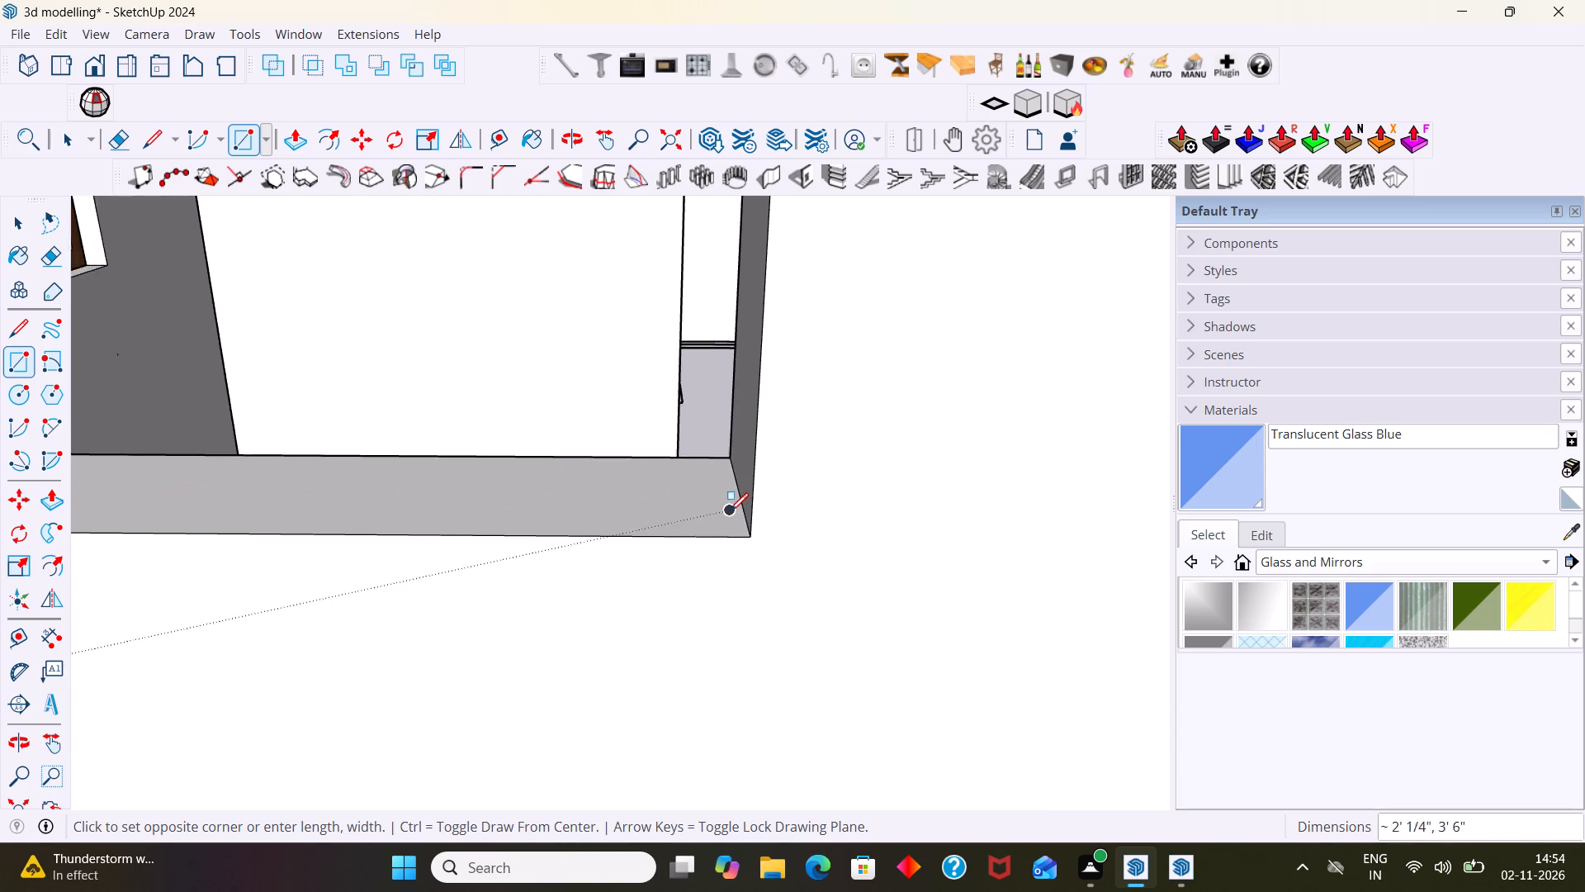
scroll(730, 511, down, 10)
key(Right)
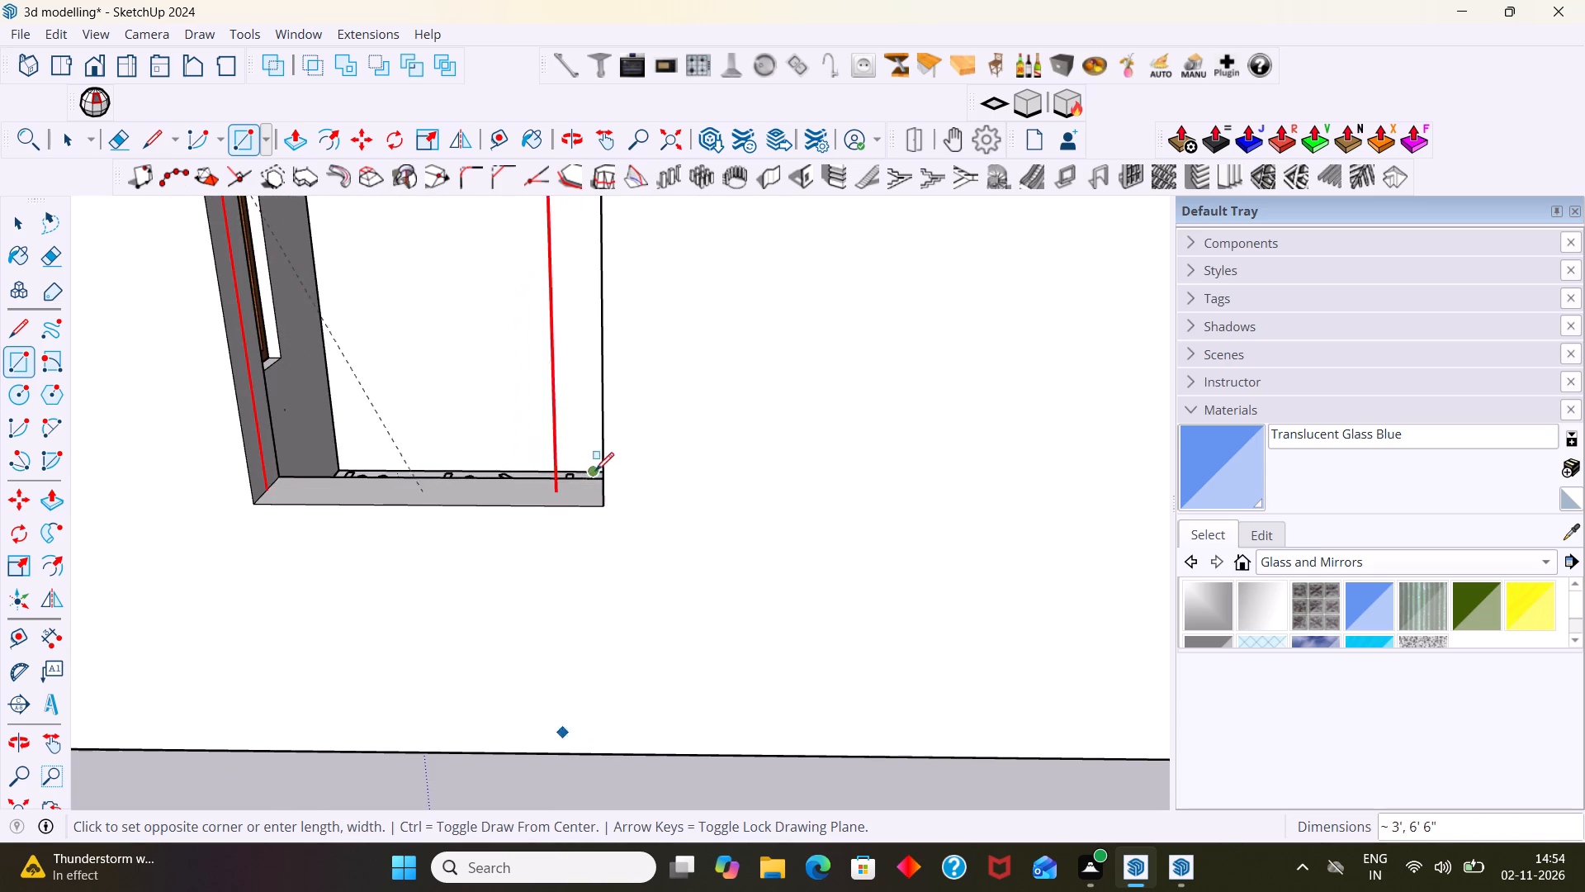
scroll(602, 467, up, 13)
middle_drag(601, 520, 649, 526)
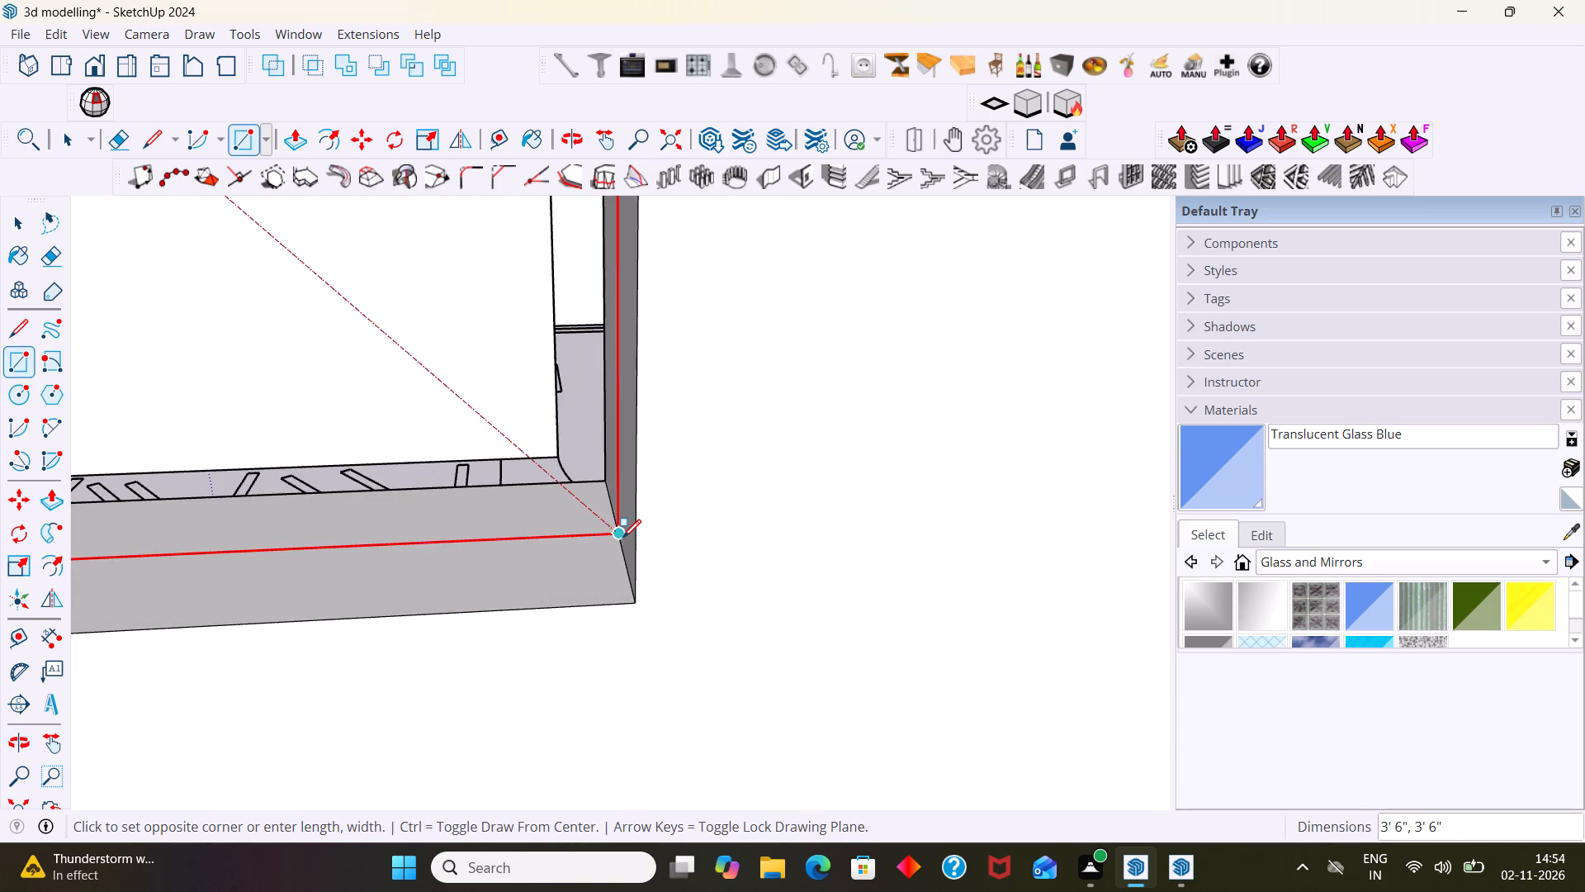
click(622, 538)
key(space)
scroll(622, 551, down, 7)
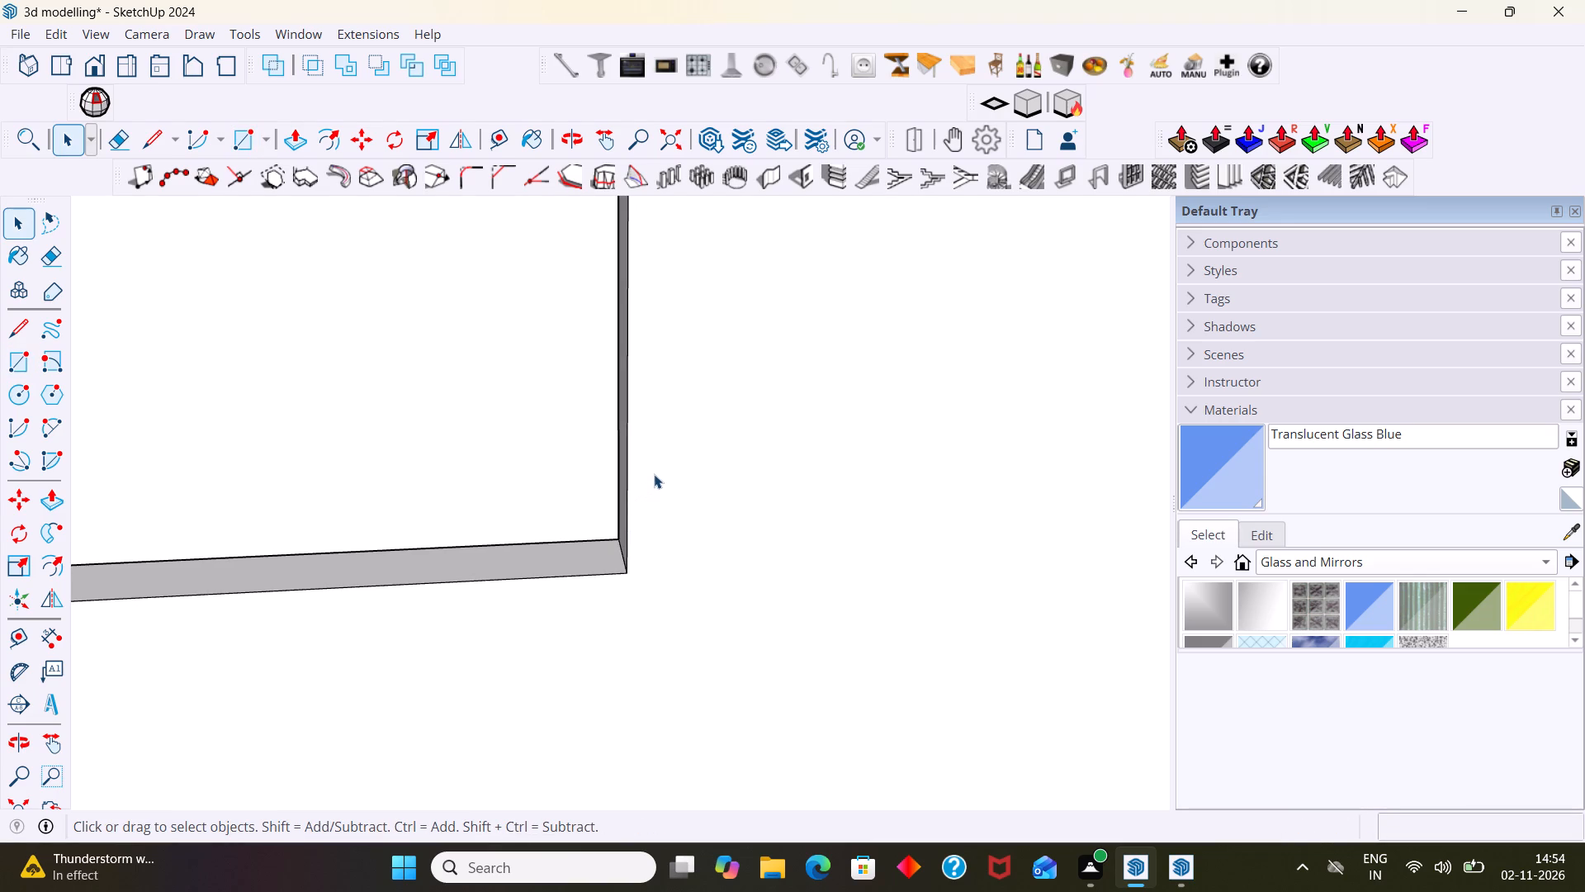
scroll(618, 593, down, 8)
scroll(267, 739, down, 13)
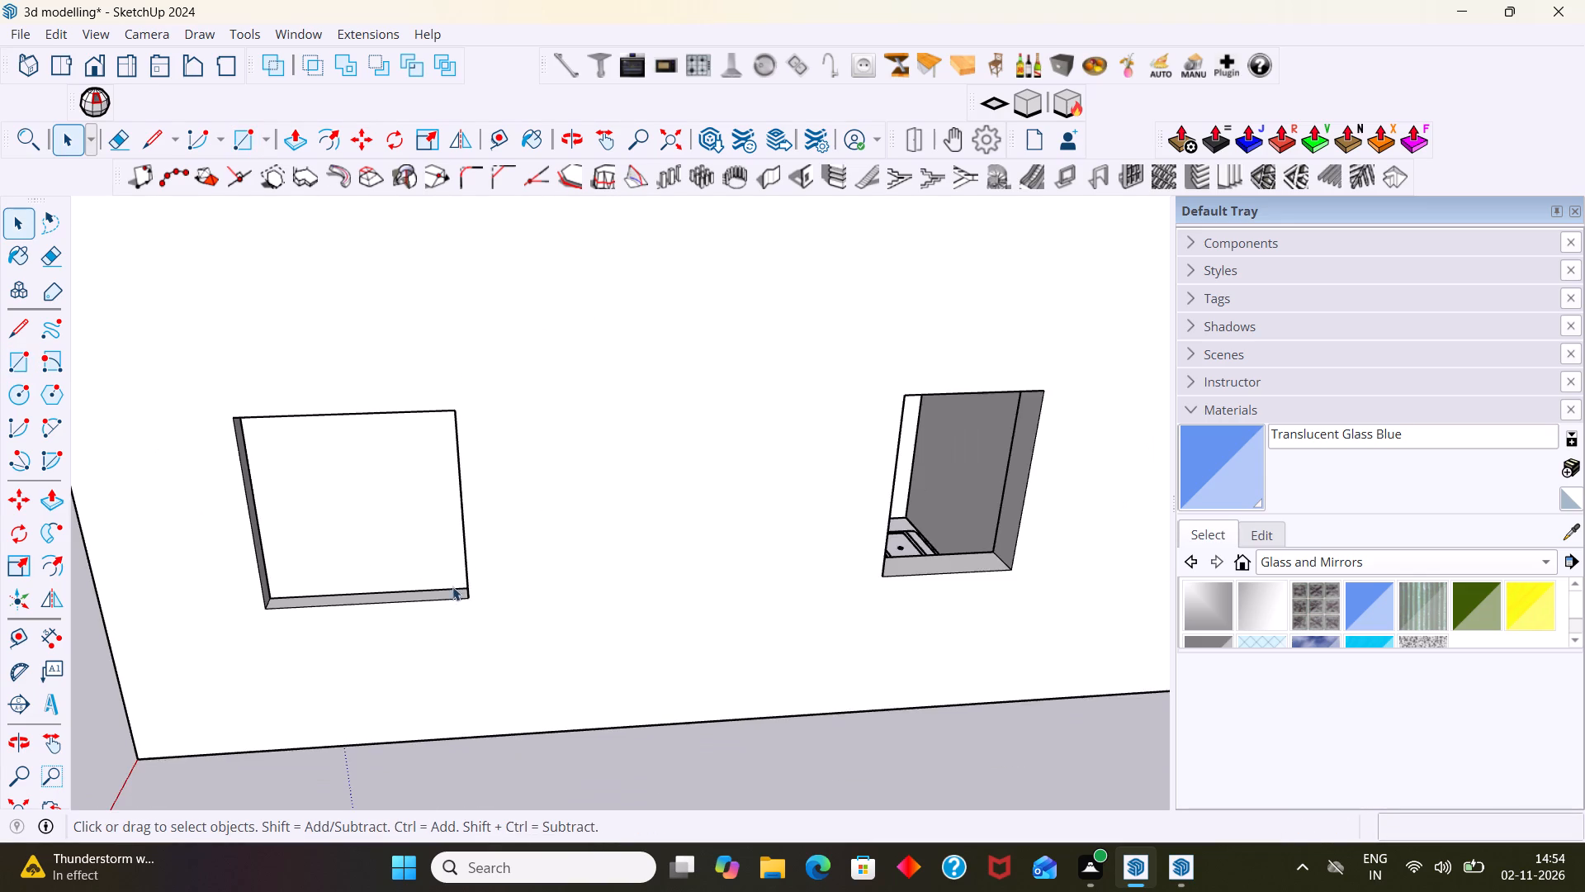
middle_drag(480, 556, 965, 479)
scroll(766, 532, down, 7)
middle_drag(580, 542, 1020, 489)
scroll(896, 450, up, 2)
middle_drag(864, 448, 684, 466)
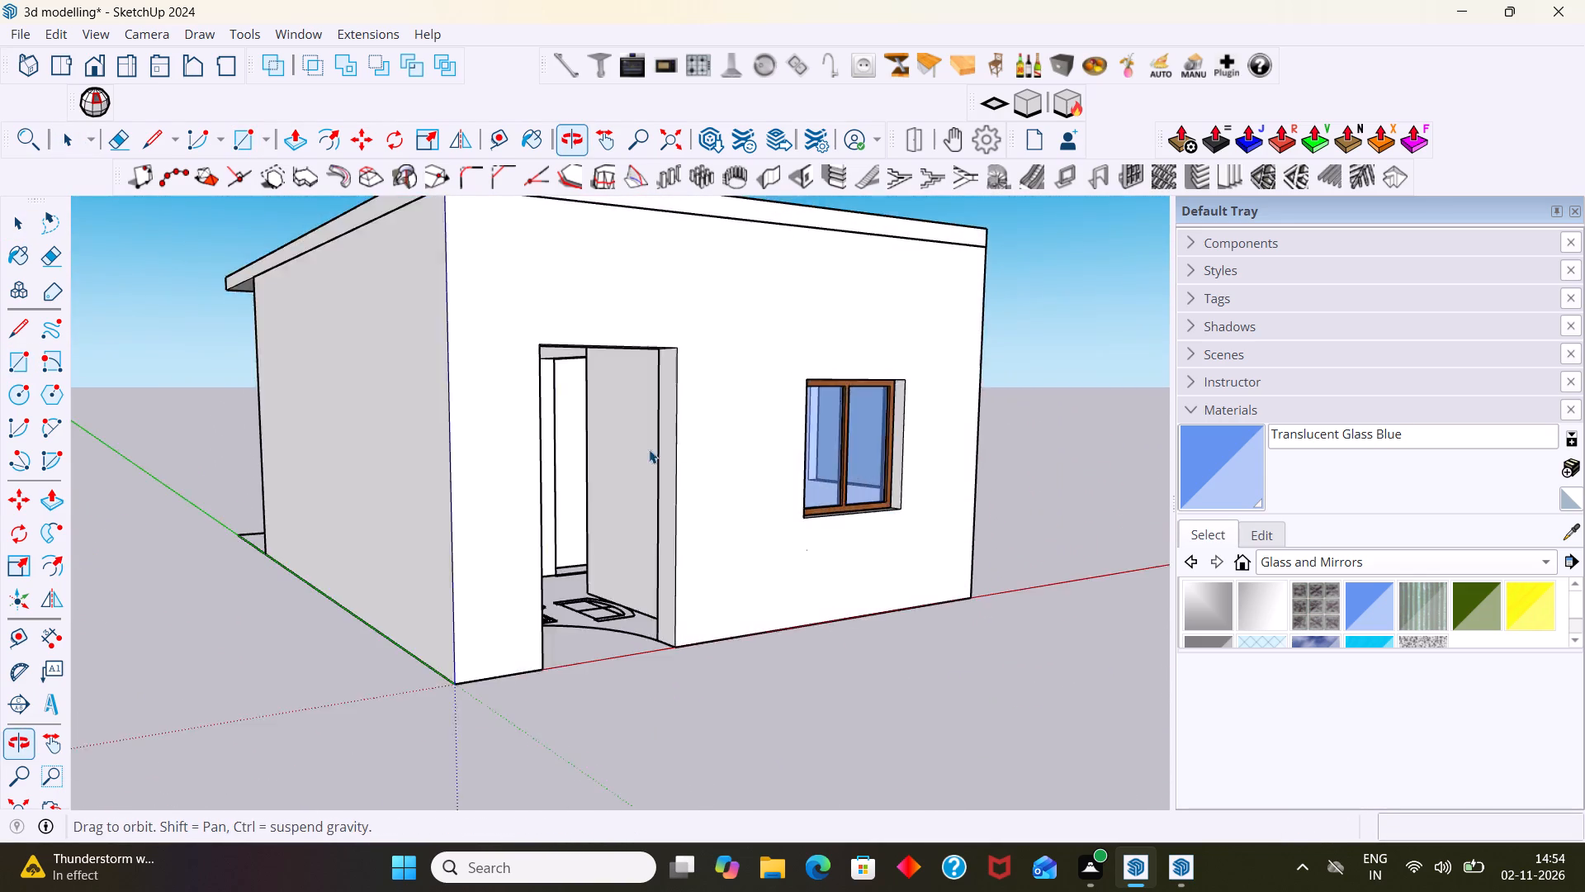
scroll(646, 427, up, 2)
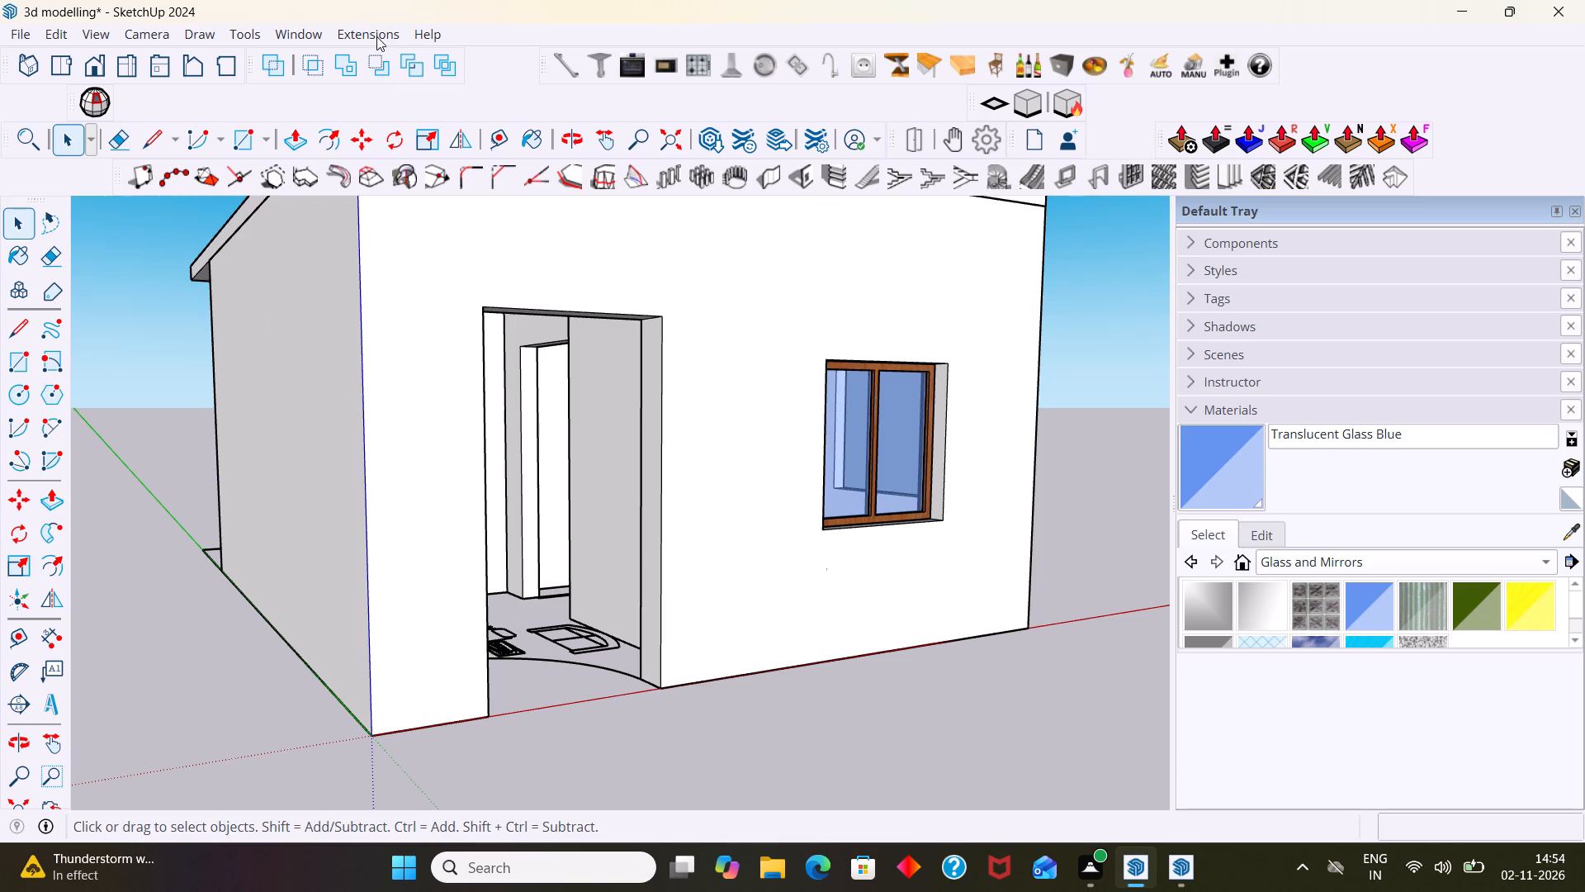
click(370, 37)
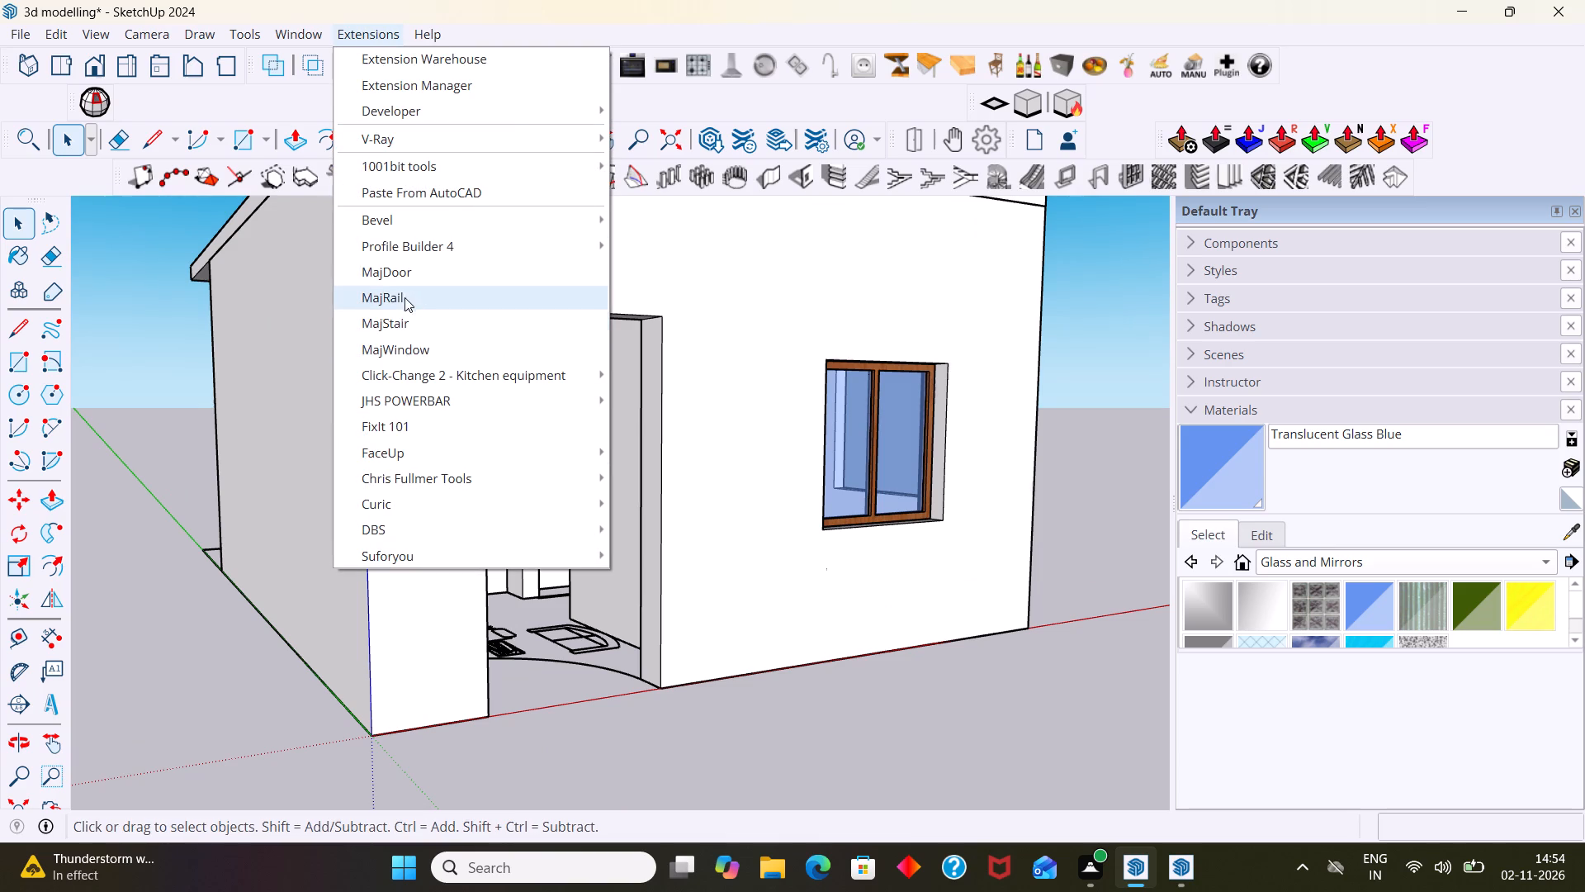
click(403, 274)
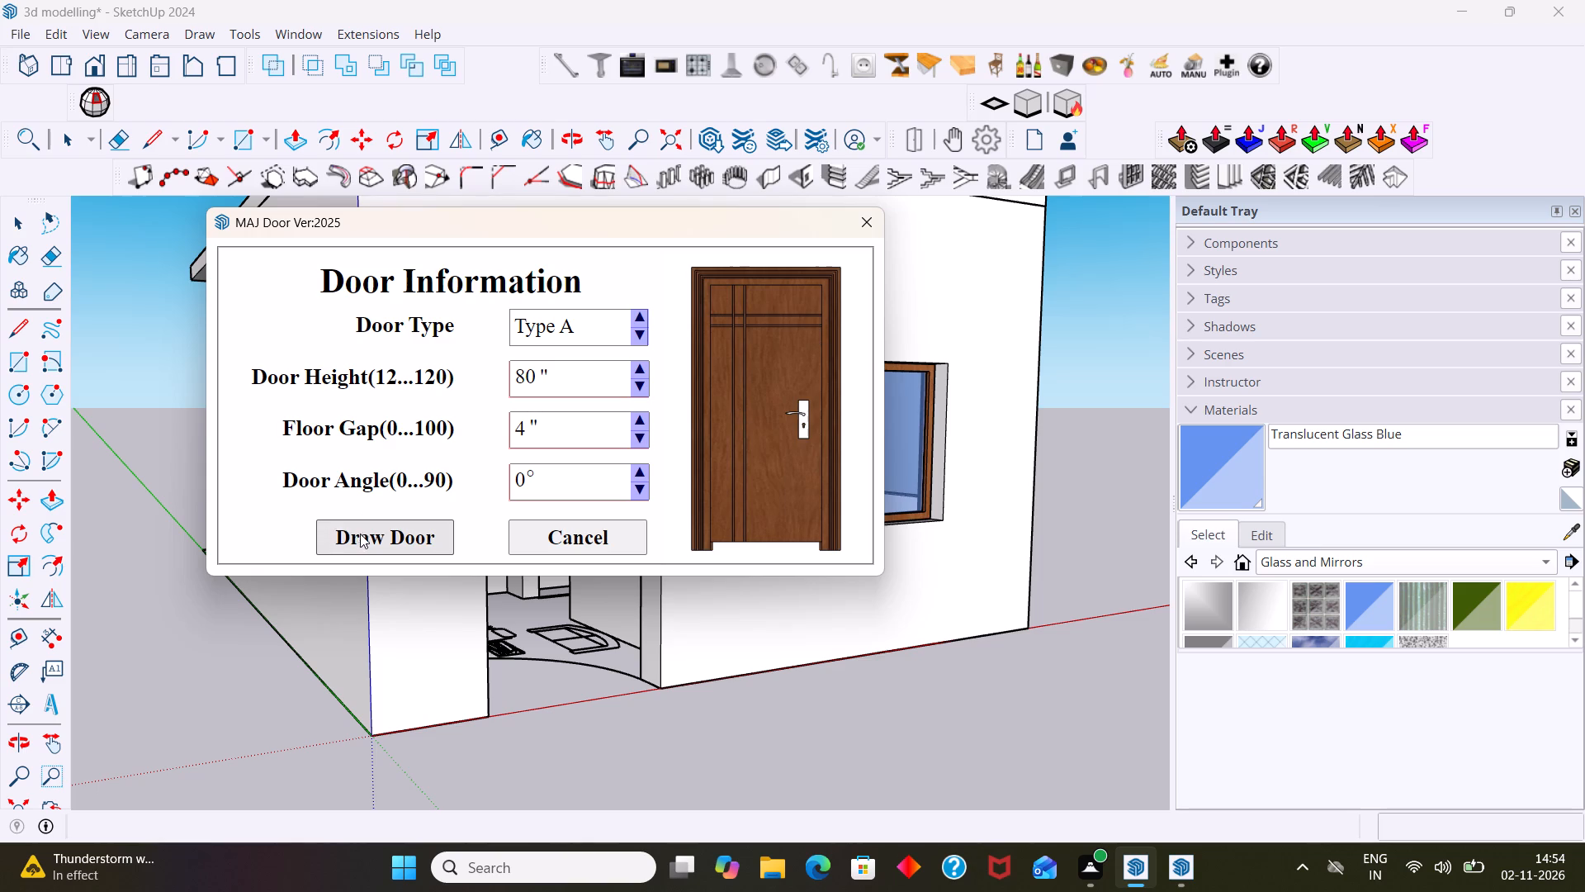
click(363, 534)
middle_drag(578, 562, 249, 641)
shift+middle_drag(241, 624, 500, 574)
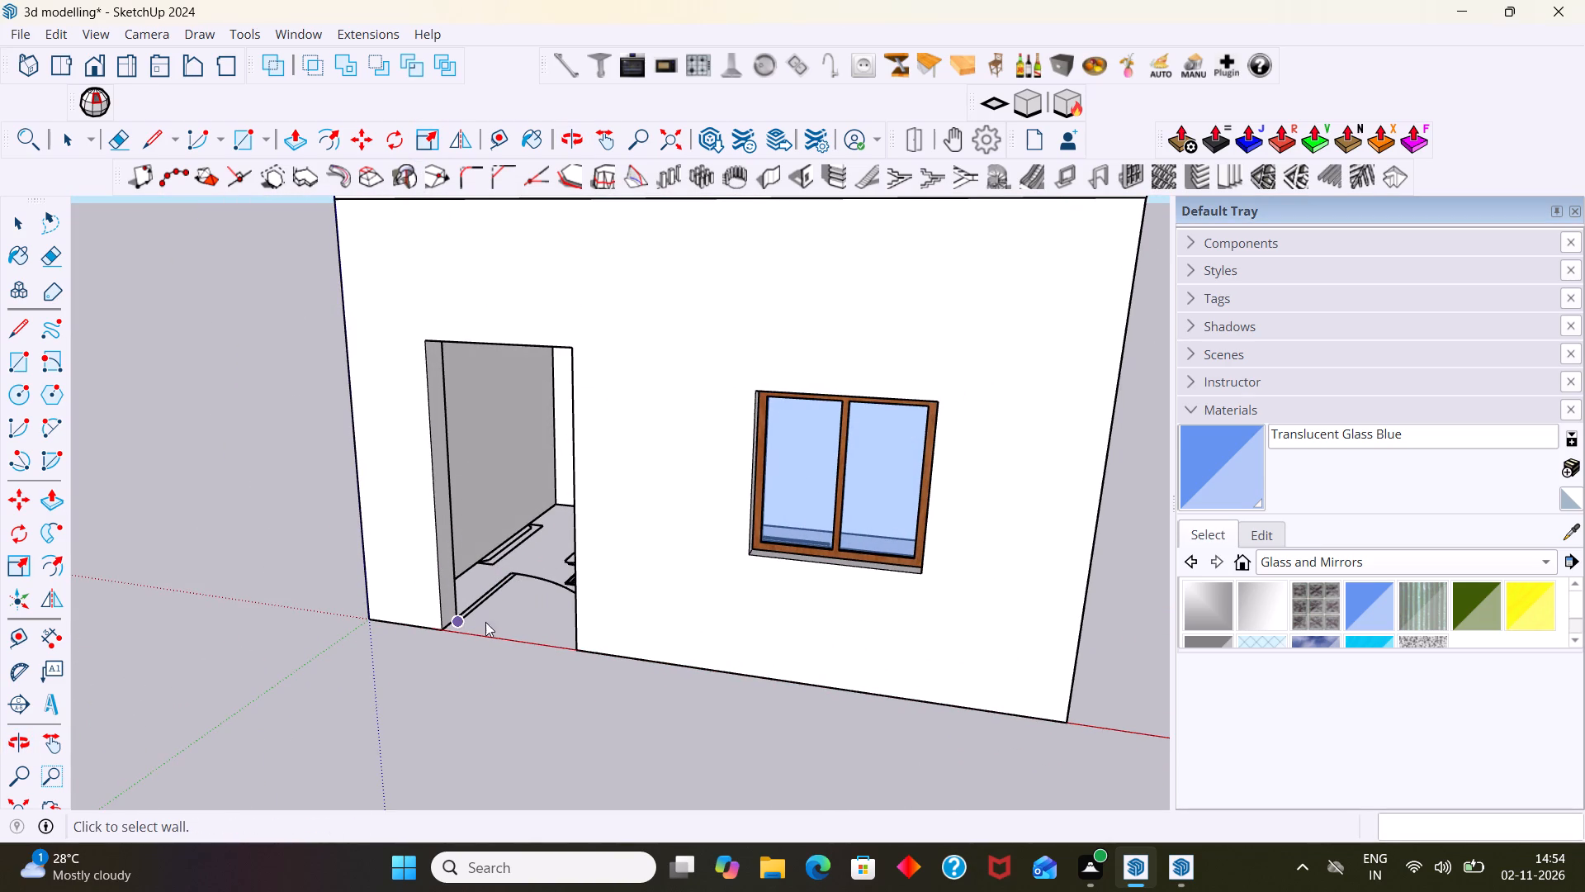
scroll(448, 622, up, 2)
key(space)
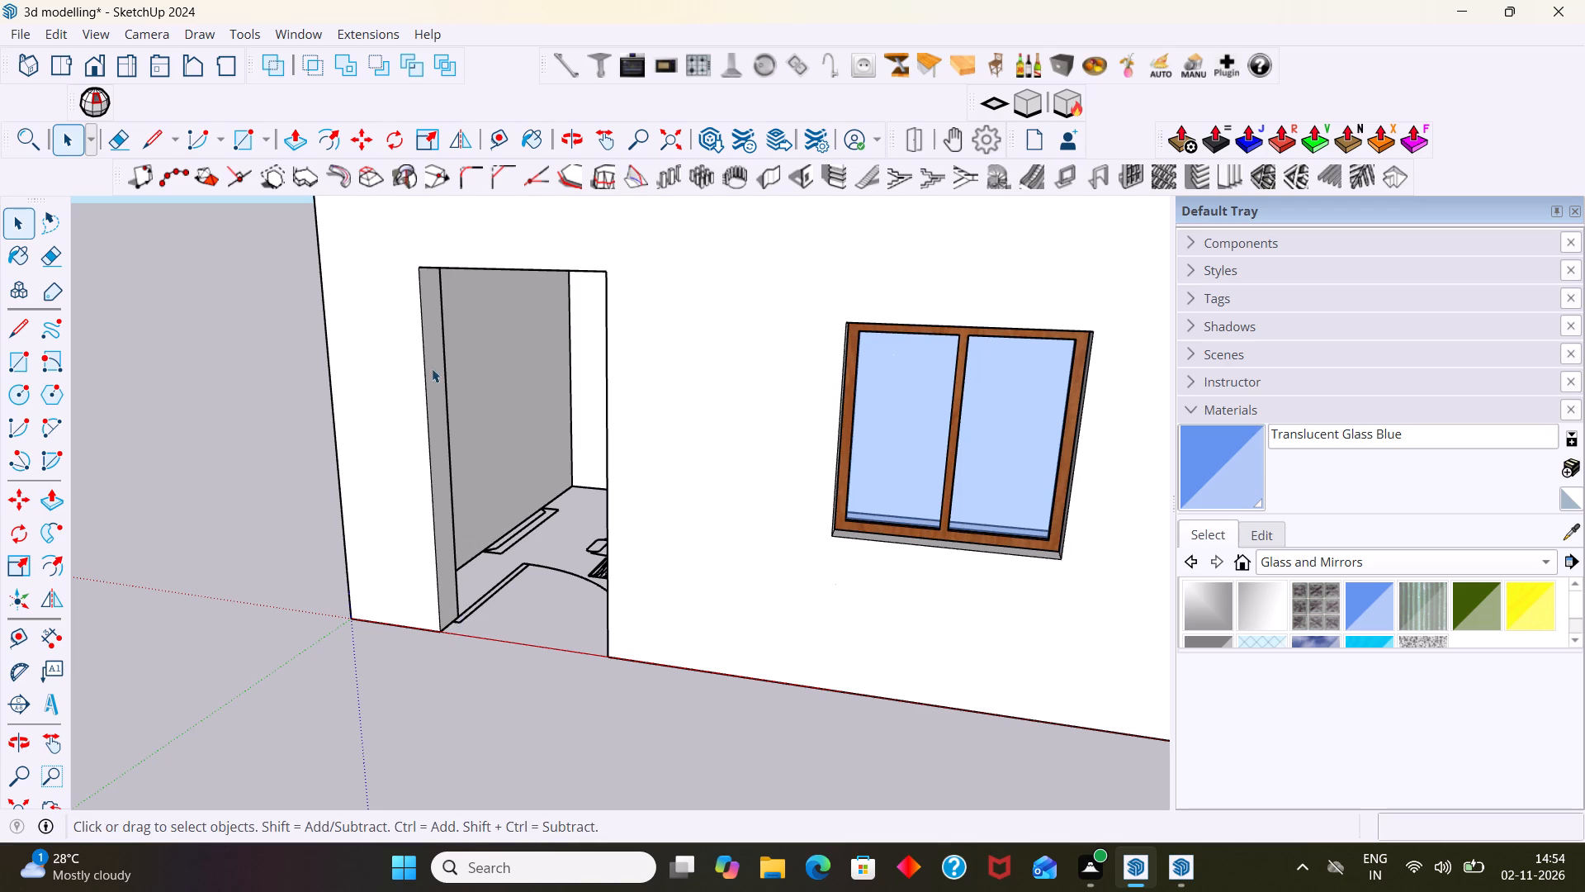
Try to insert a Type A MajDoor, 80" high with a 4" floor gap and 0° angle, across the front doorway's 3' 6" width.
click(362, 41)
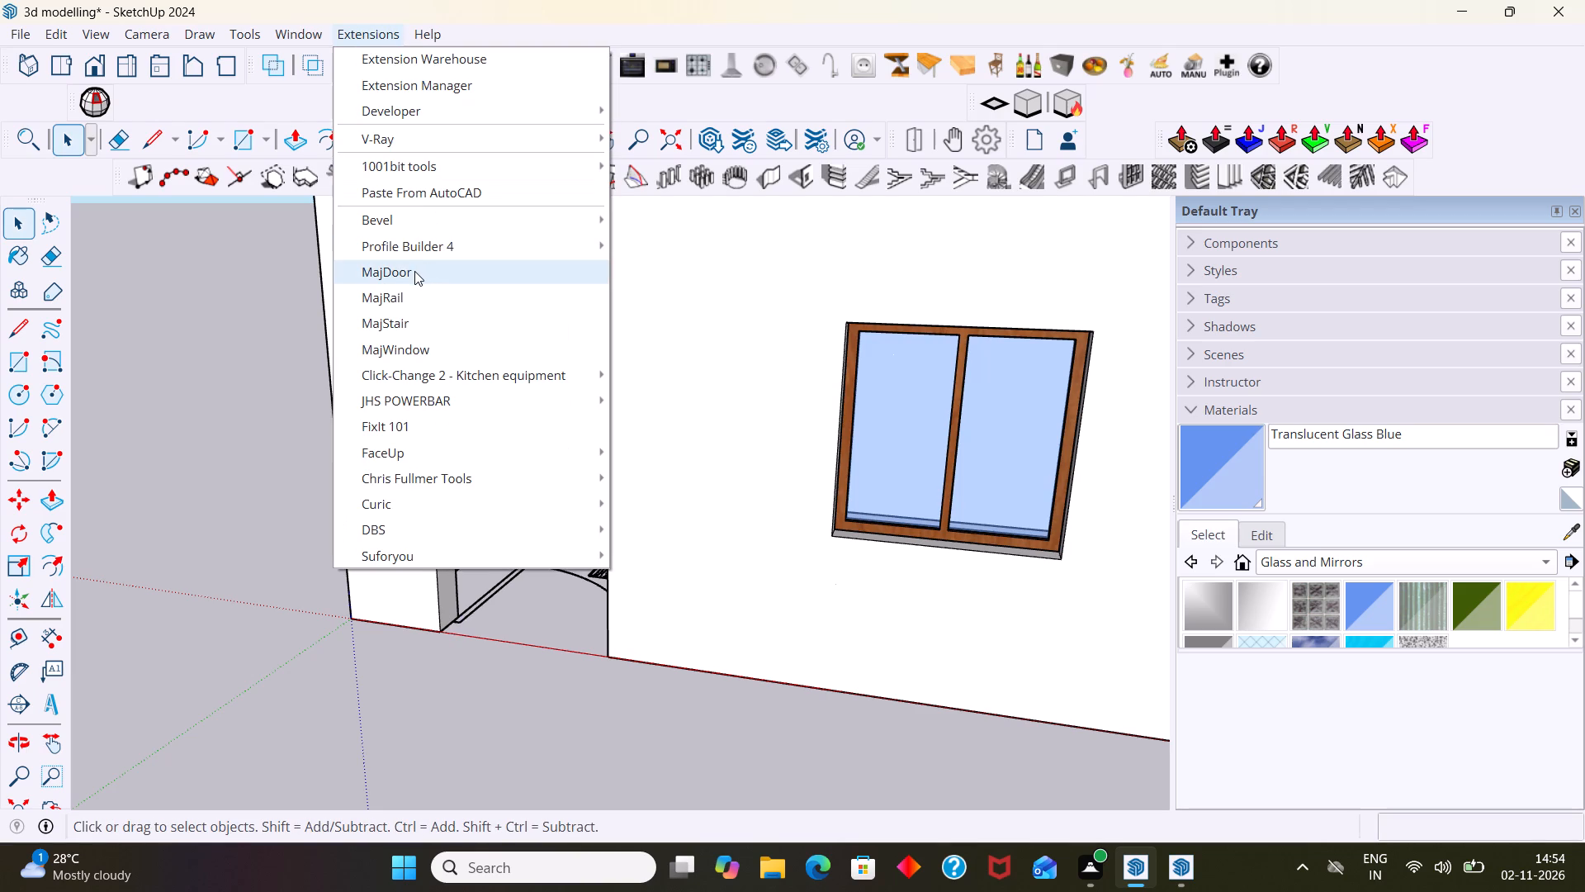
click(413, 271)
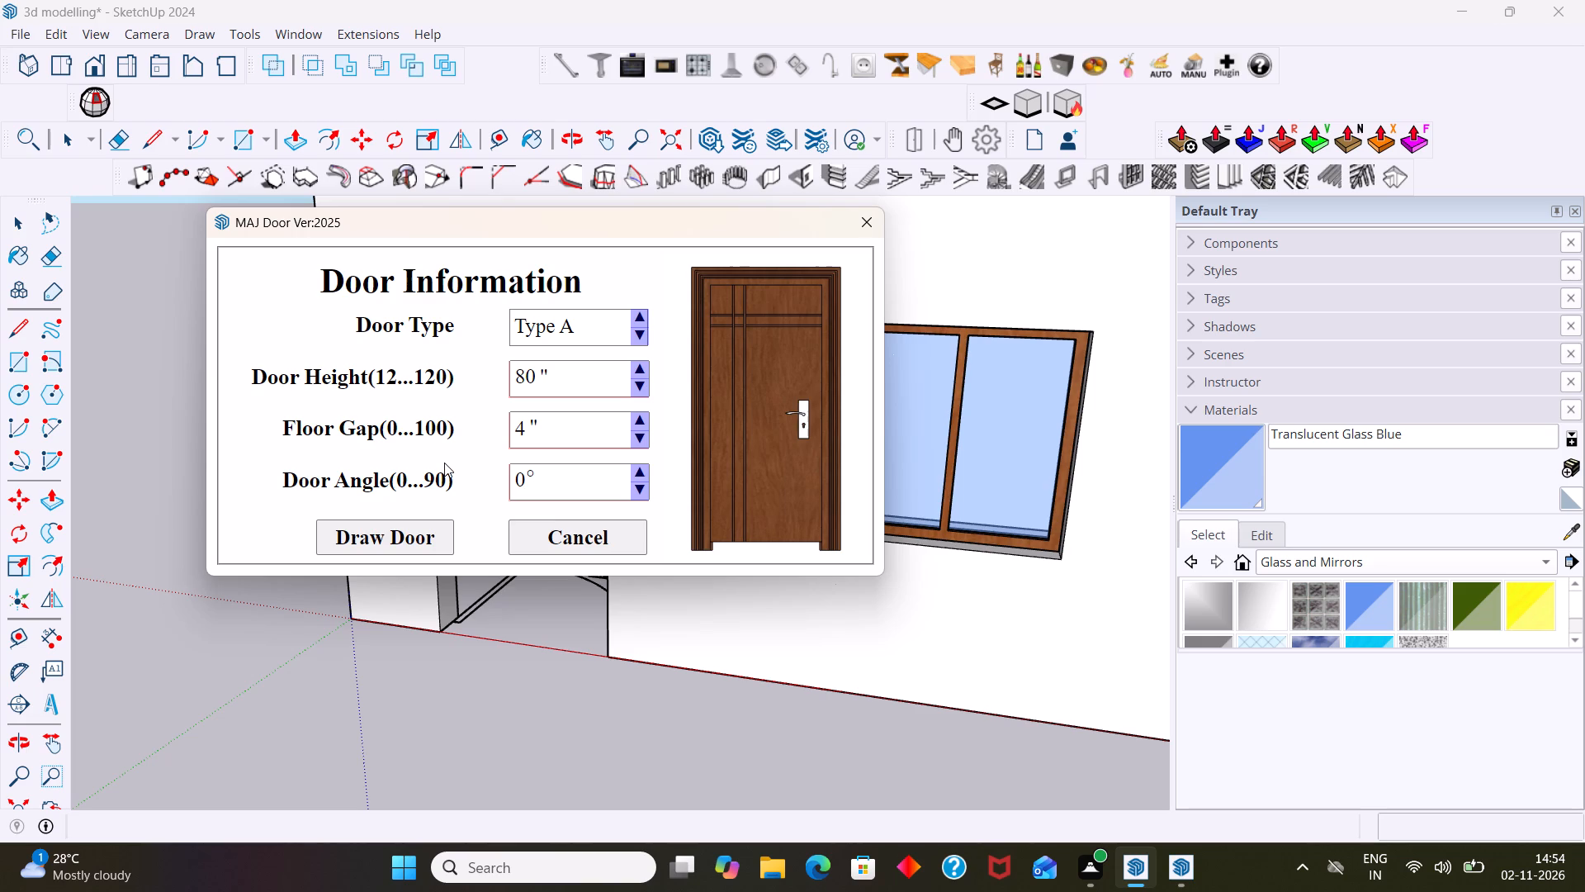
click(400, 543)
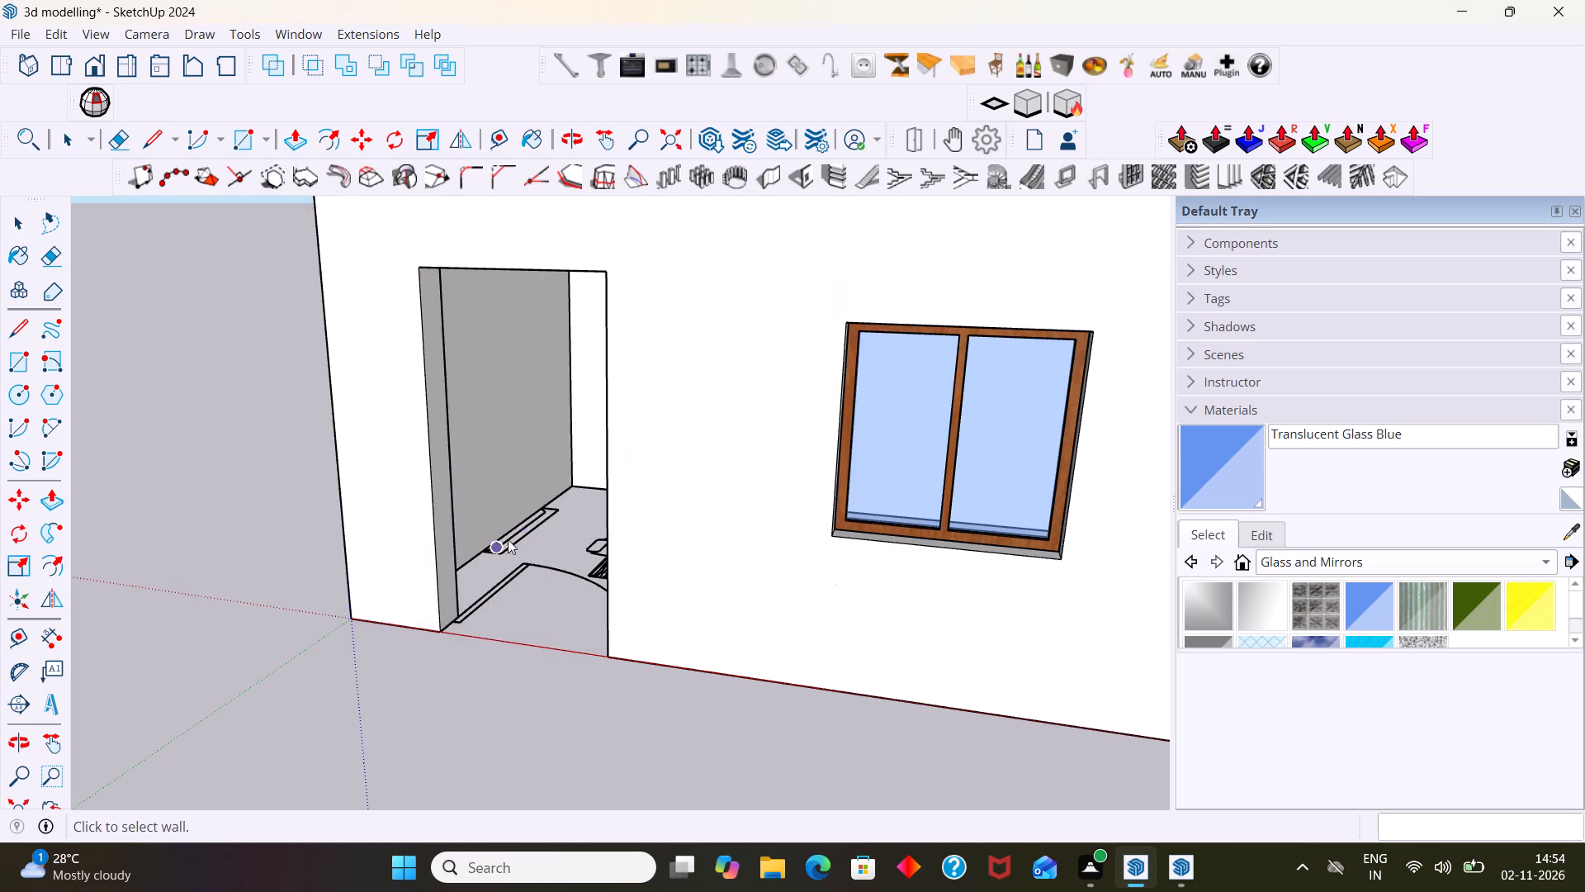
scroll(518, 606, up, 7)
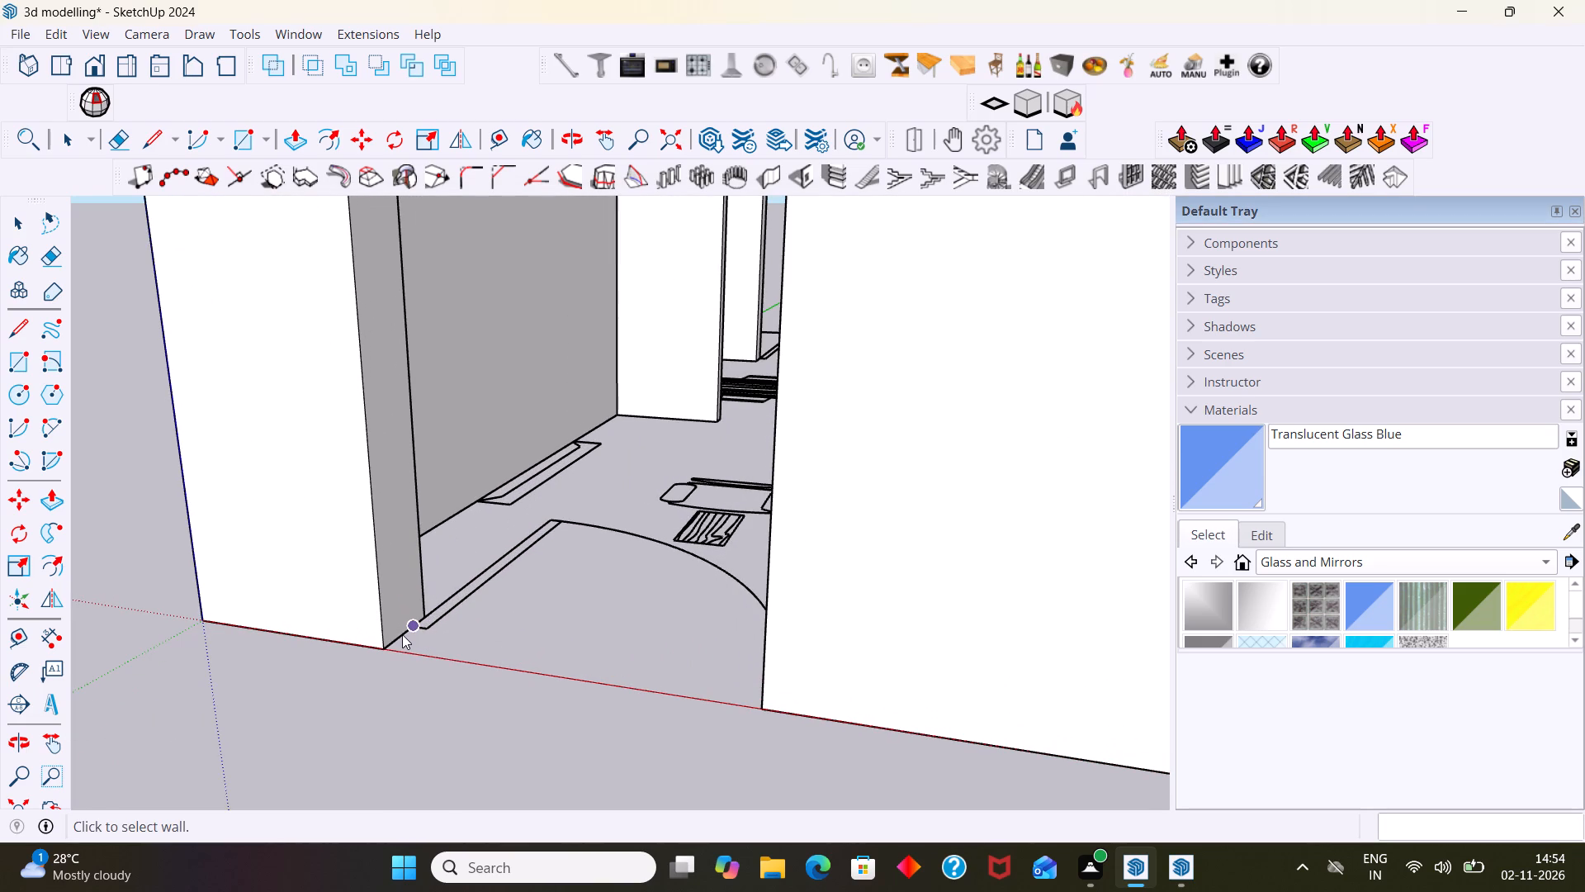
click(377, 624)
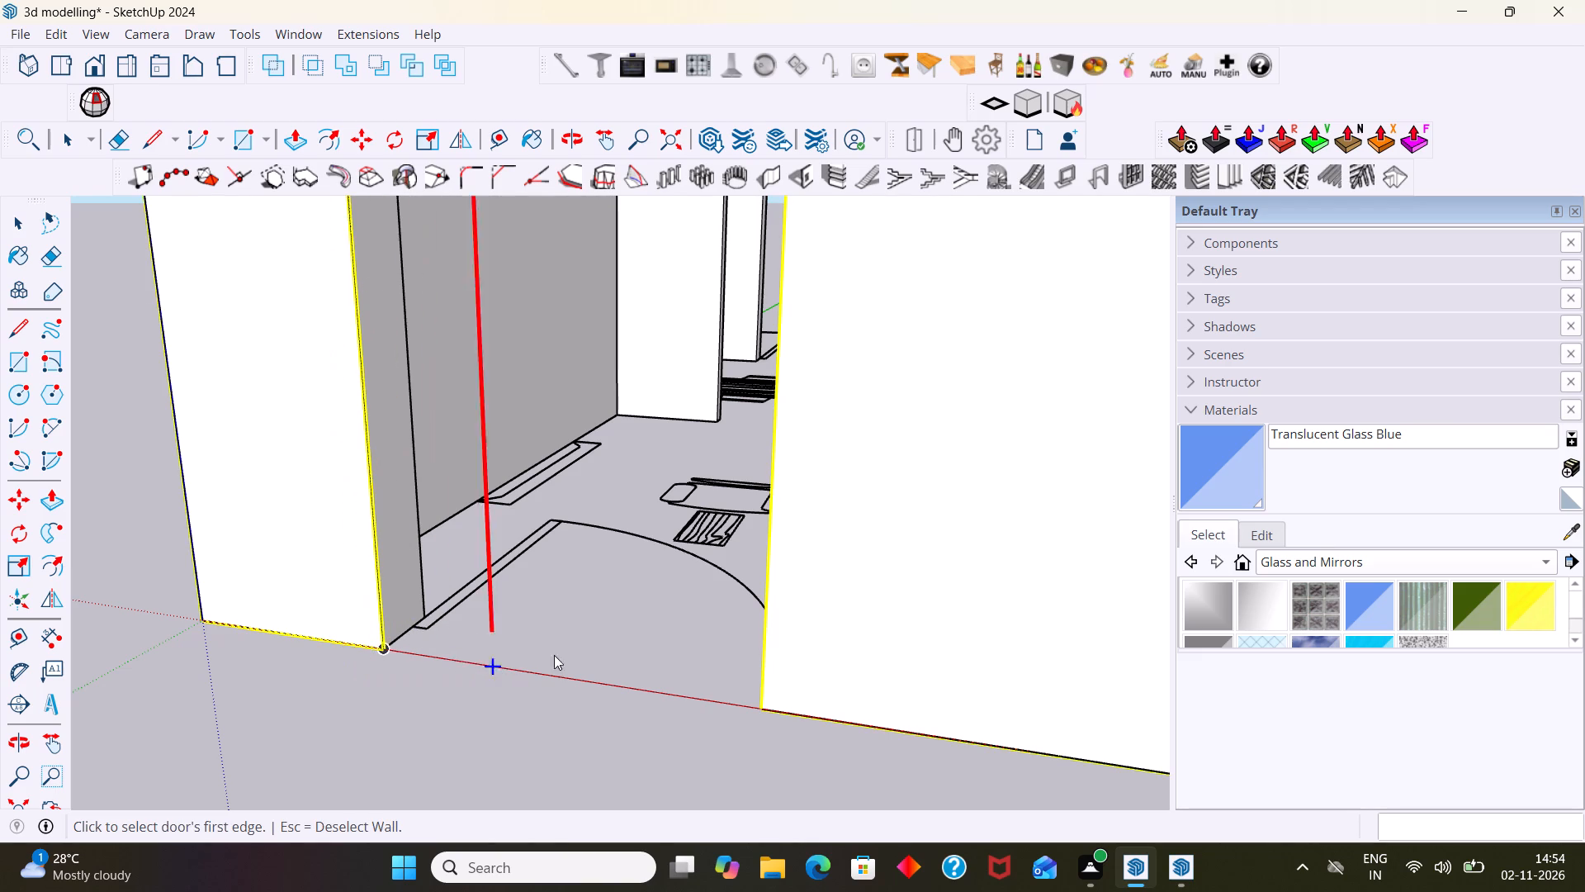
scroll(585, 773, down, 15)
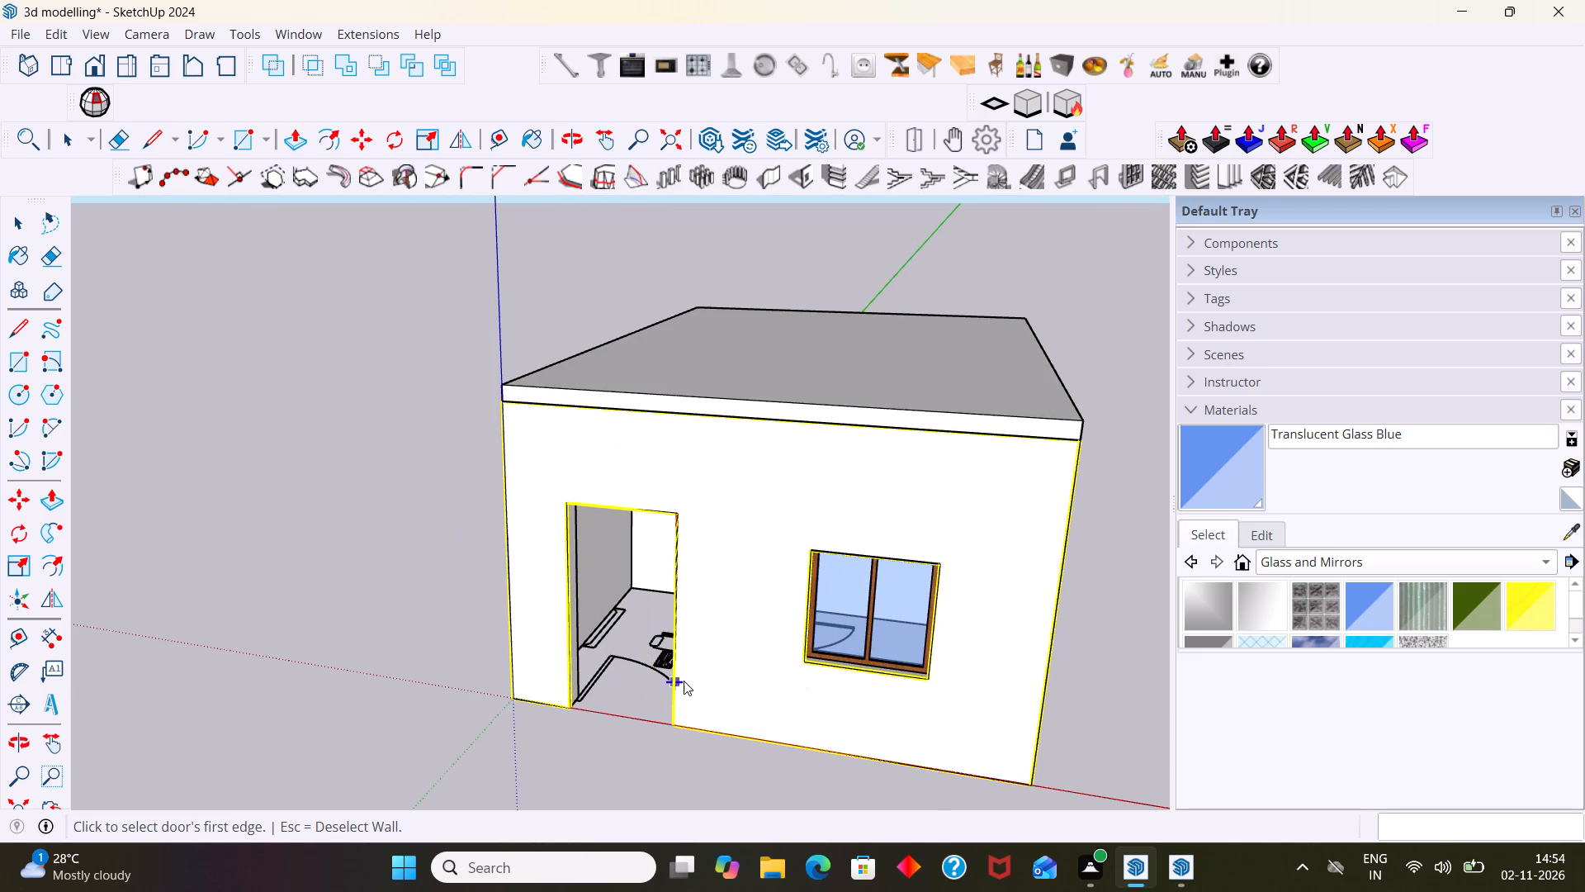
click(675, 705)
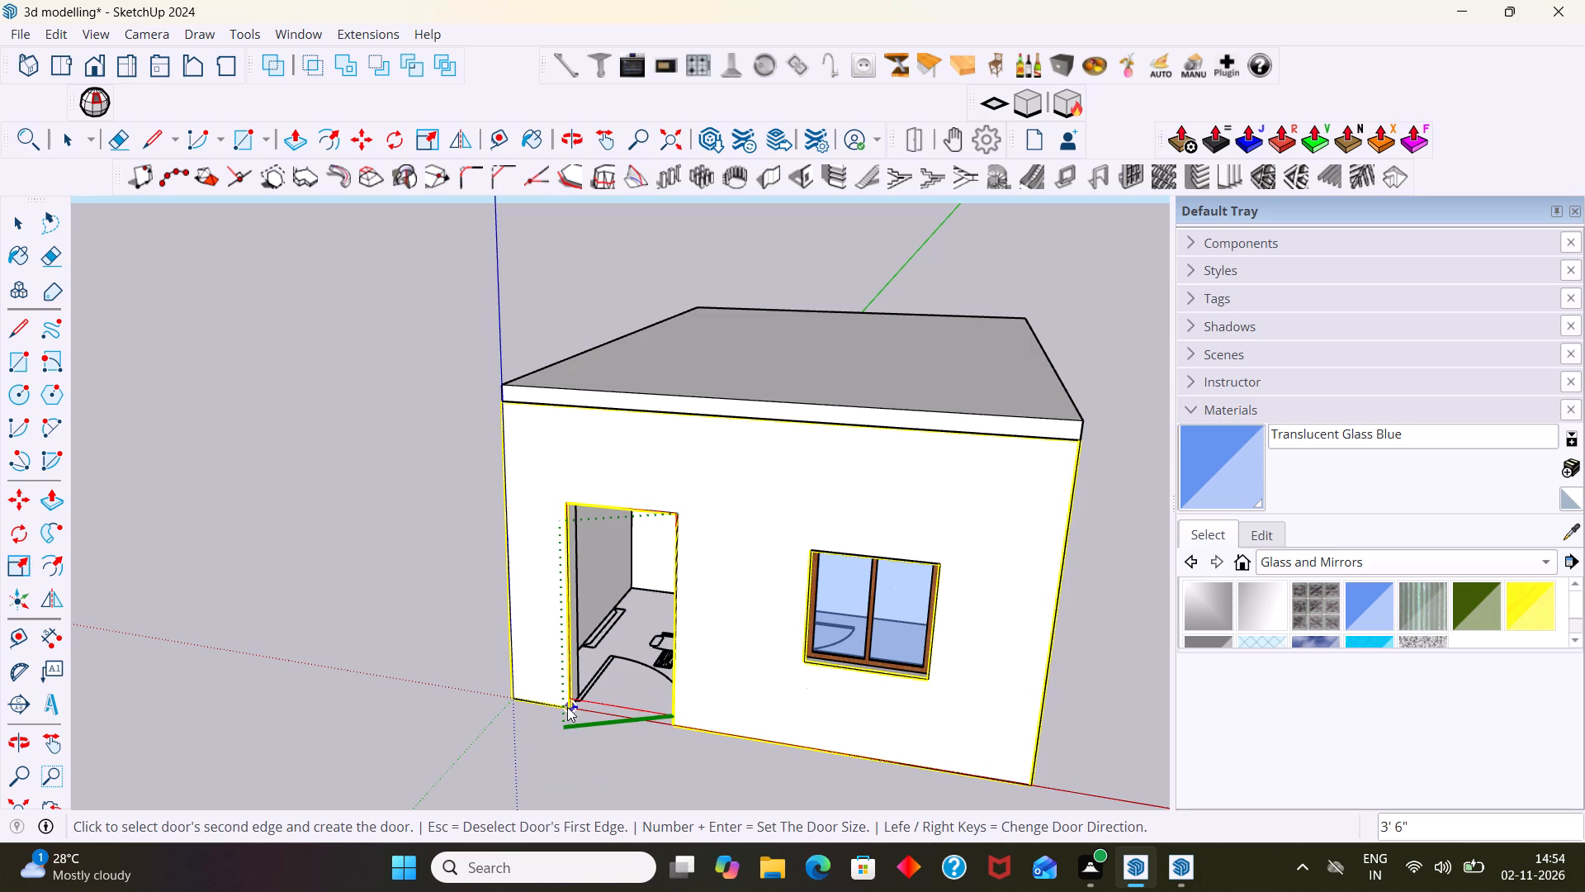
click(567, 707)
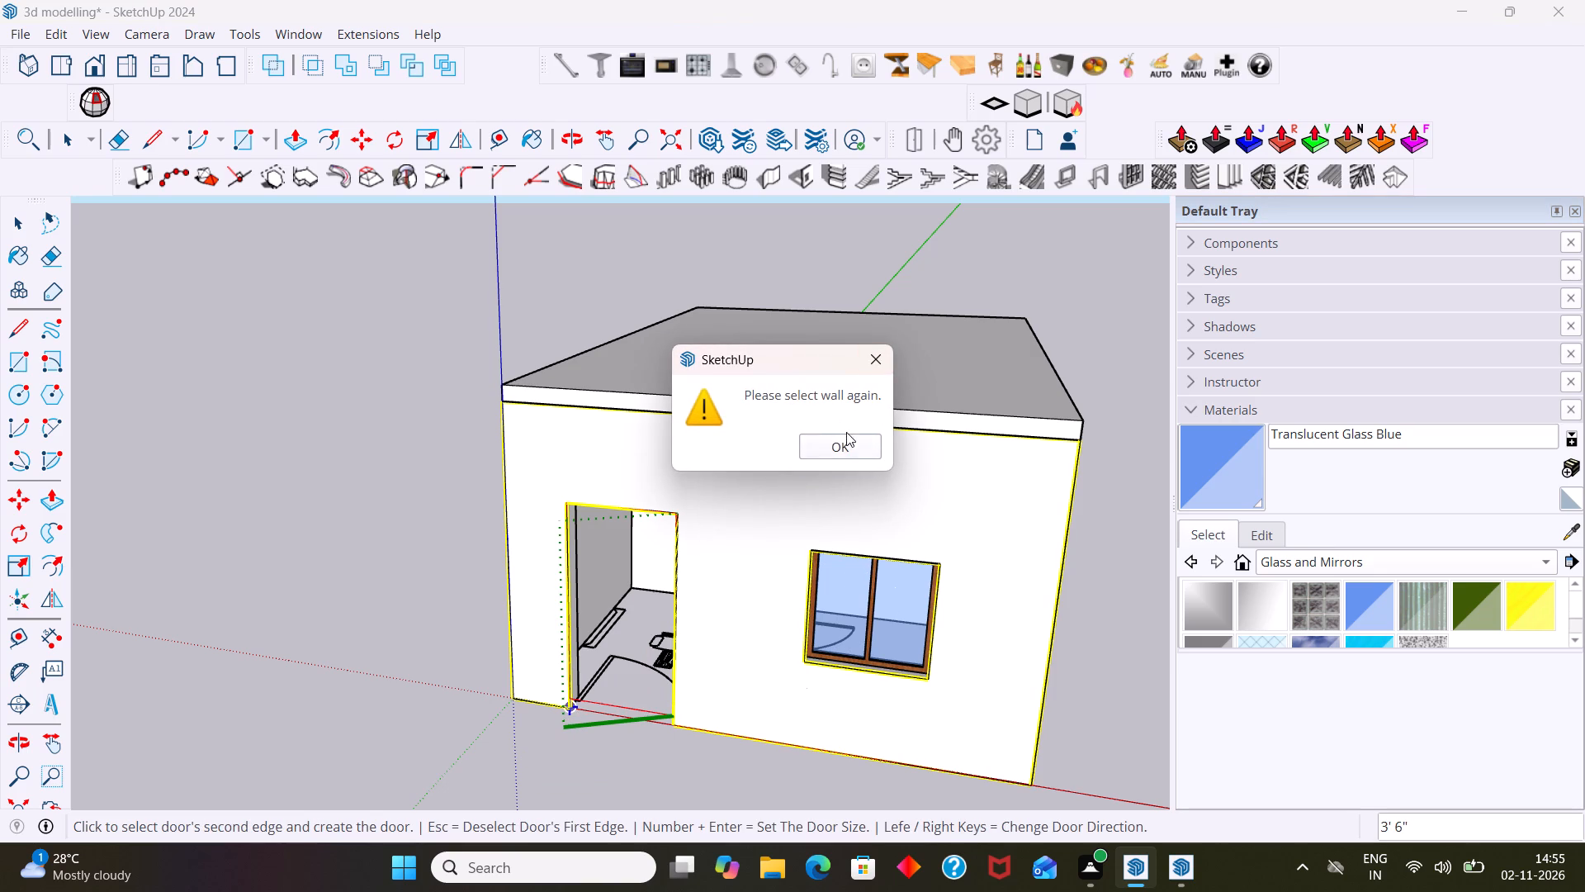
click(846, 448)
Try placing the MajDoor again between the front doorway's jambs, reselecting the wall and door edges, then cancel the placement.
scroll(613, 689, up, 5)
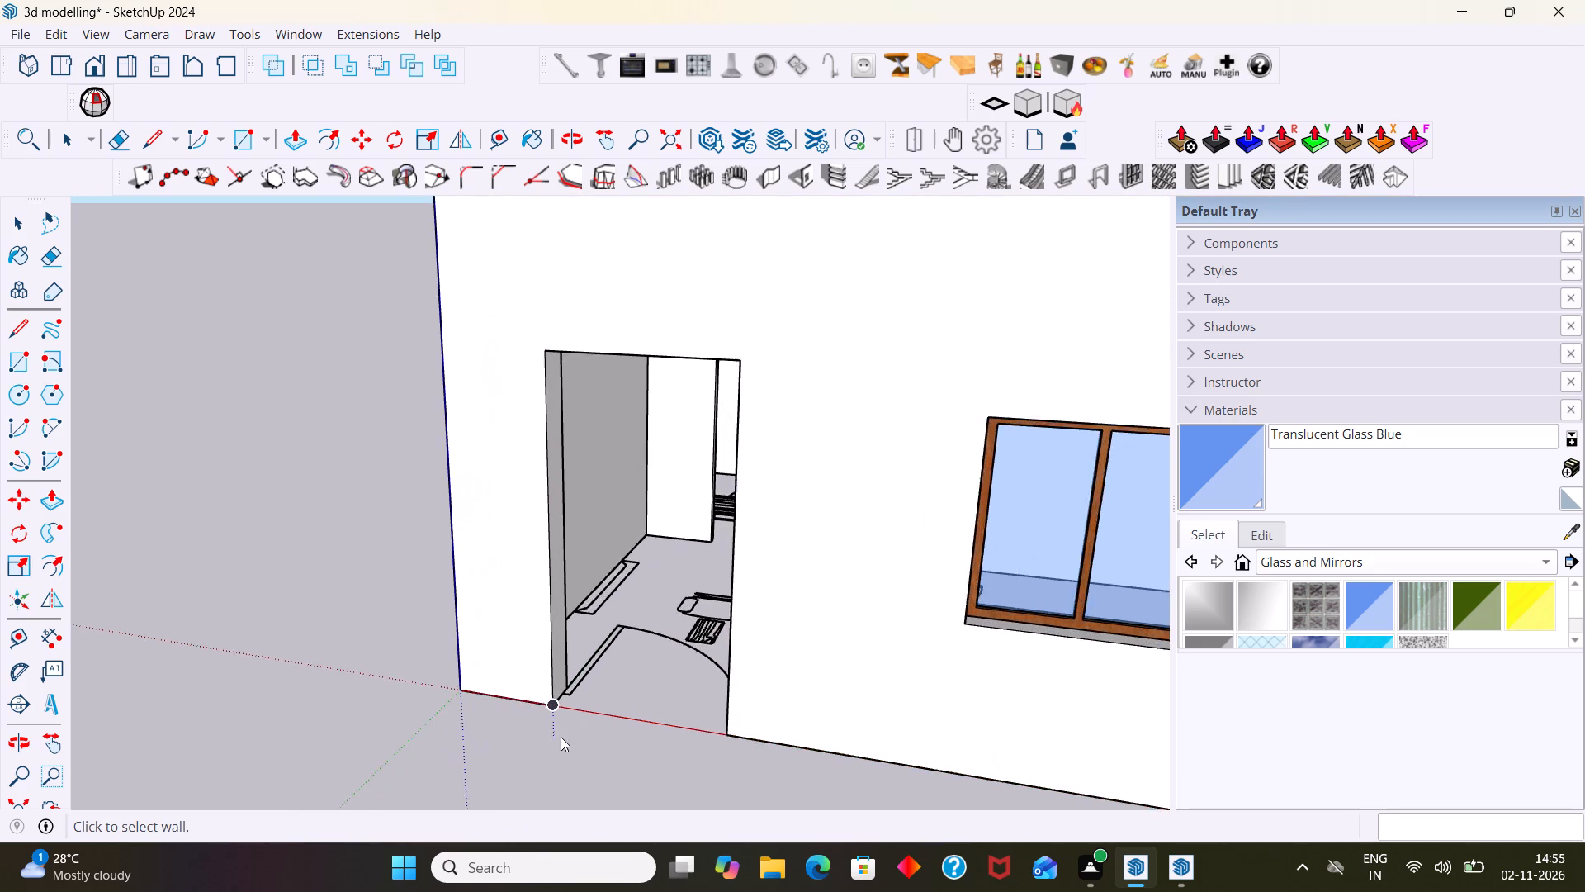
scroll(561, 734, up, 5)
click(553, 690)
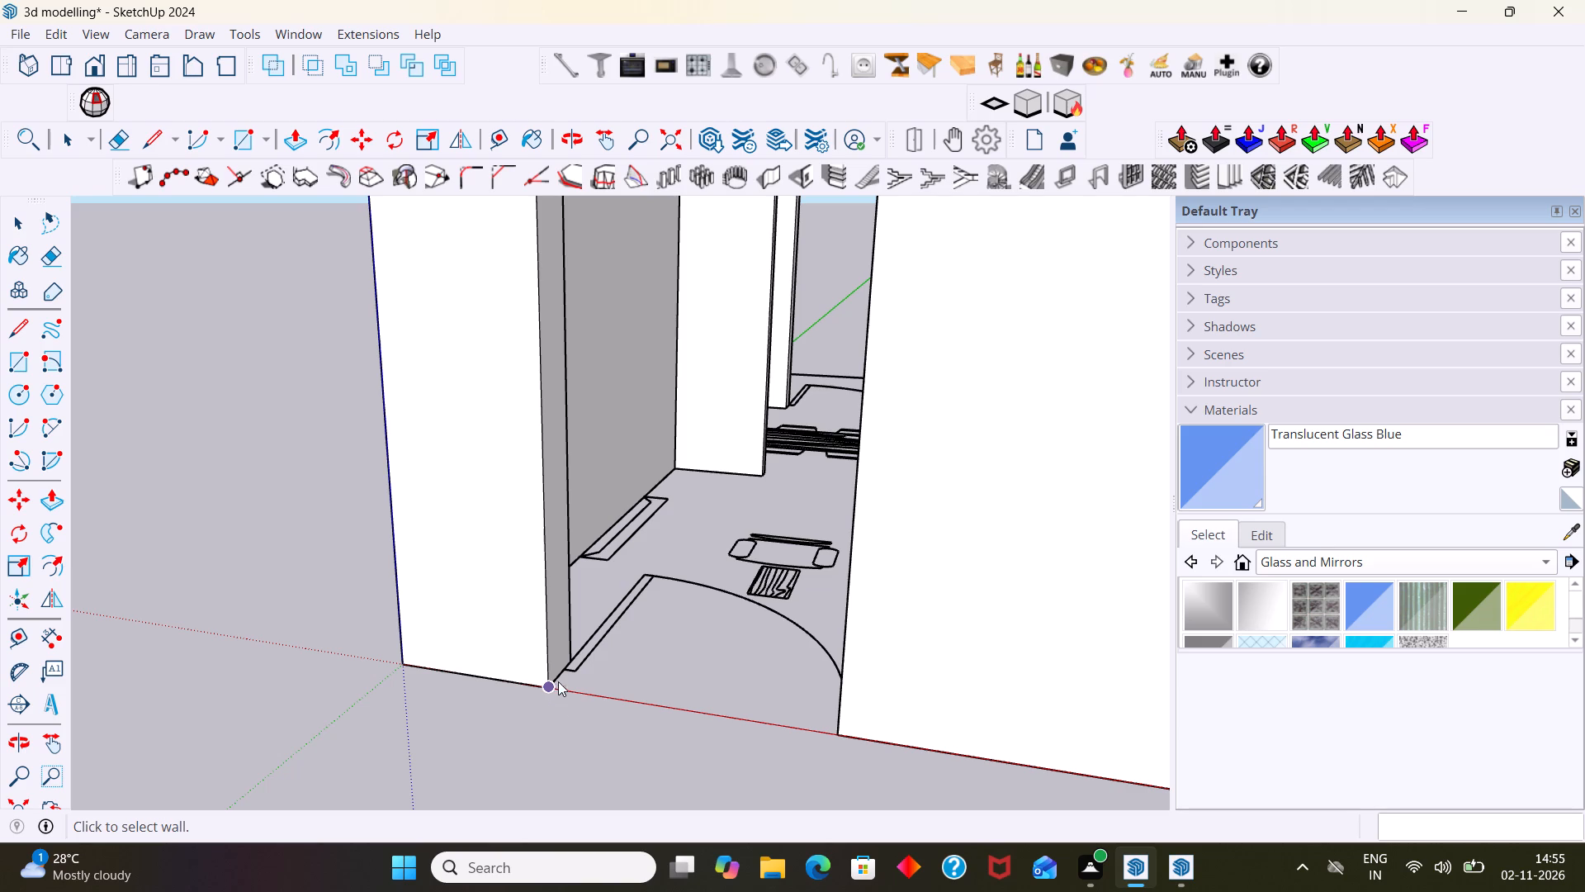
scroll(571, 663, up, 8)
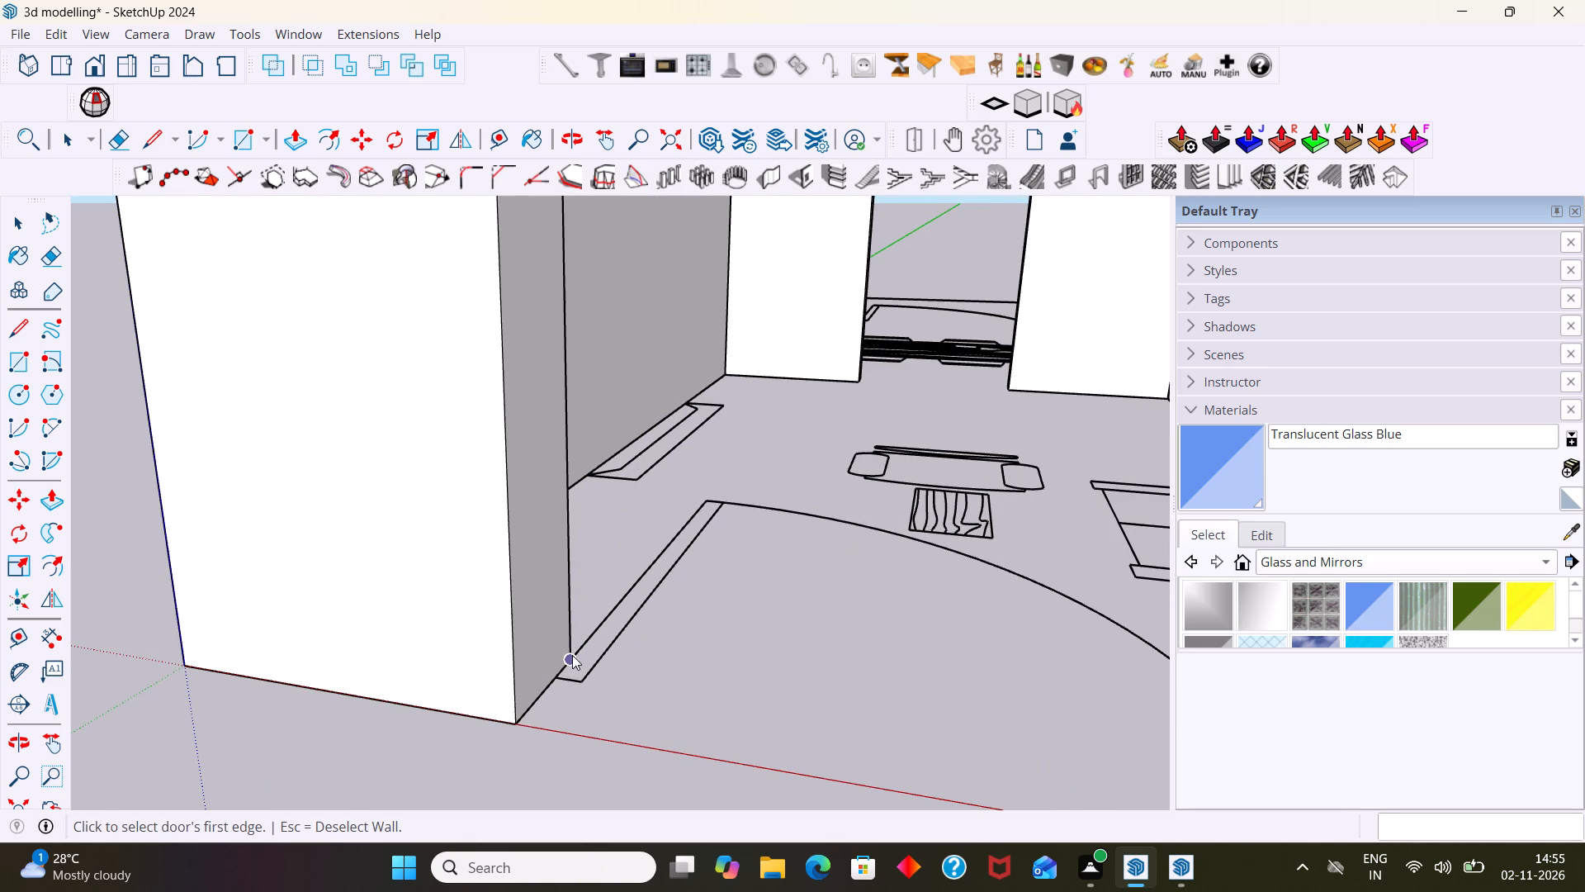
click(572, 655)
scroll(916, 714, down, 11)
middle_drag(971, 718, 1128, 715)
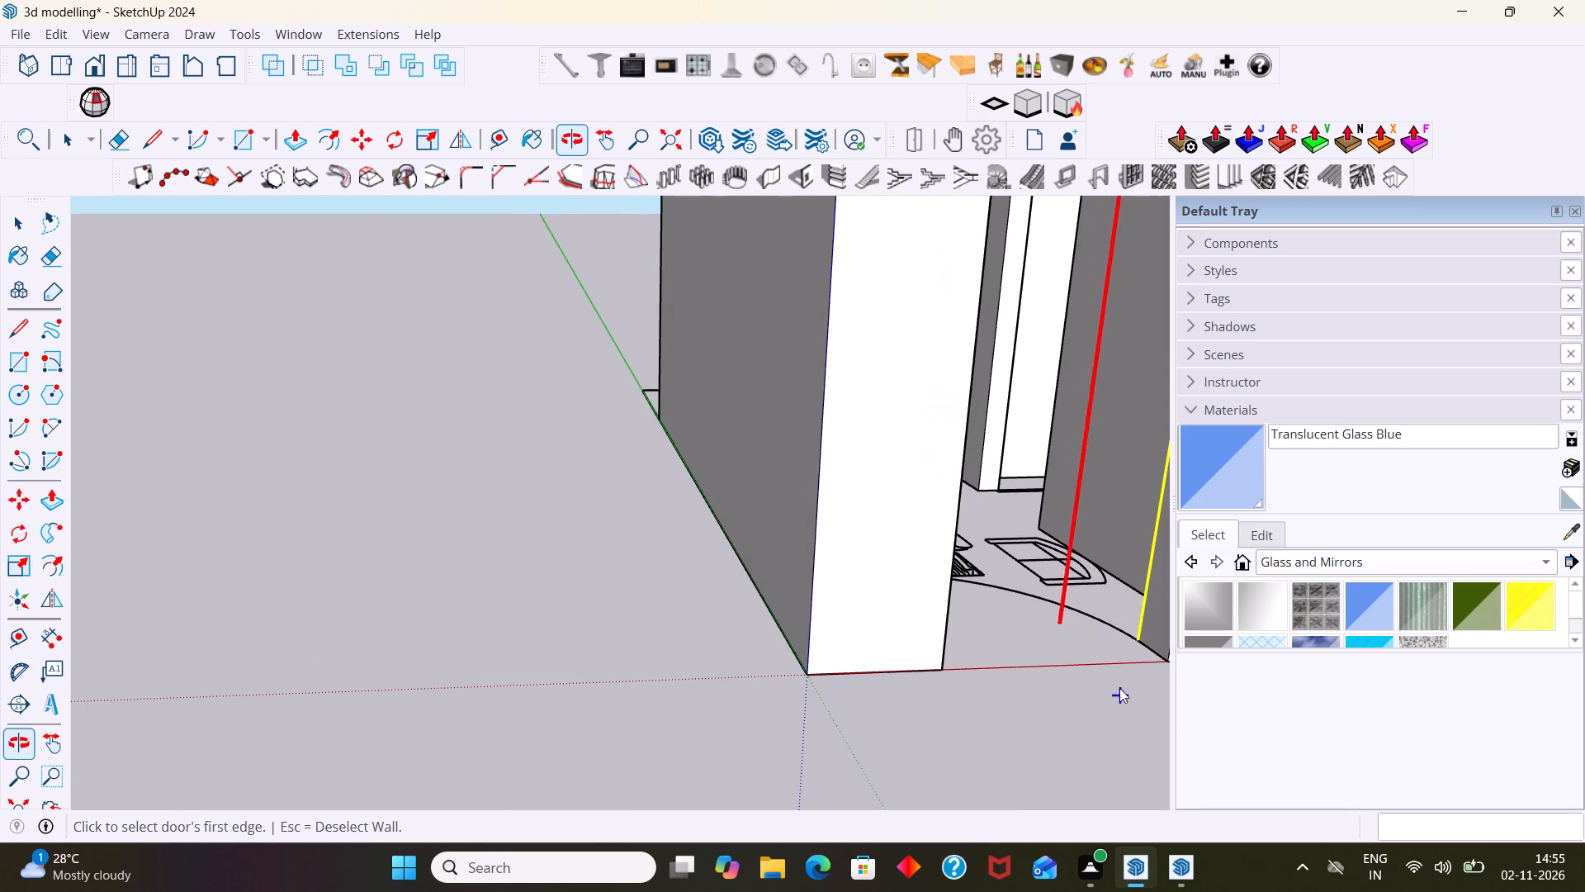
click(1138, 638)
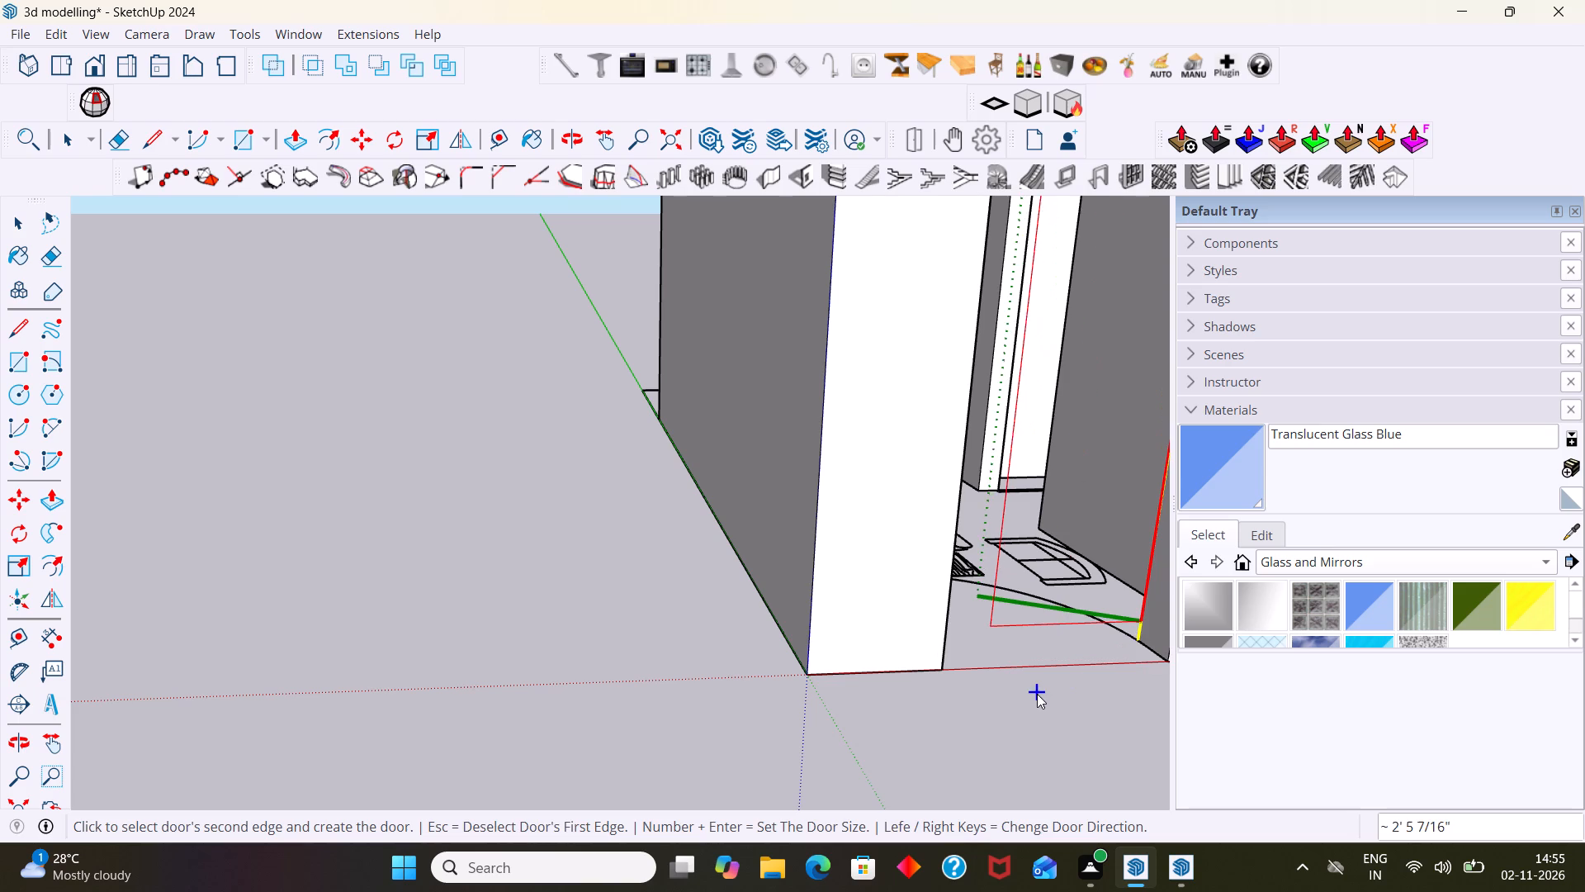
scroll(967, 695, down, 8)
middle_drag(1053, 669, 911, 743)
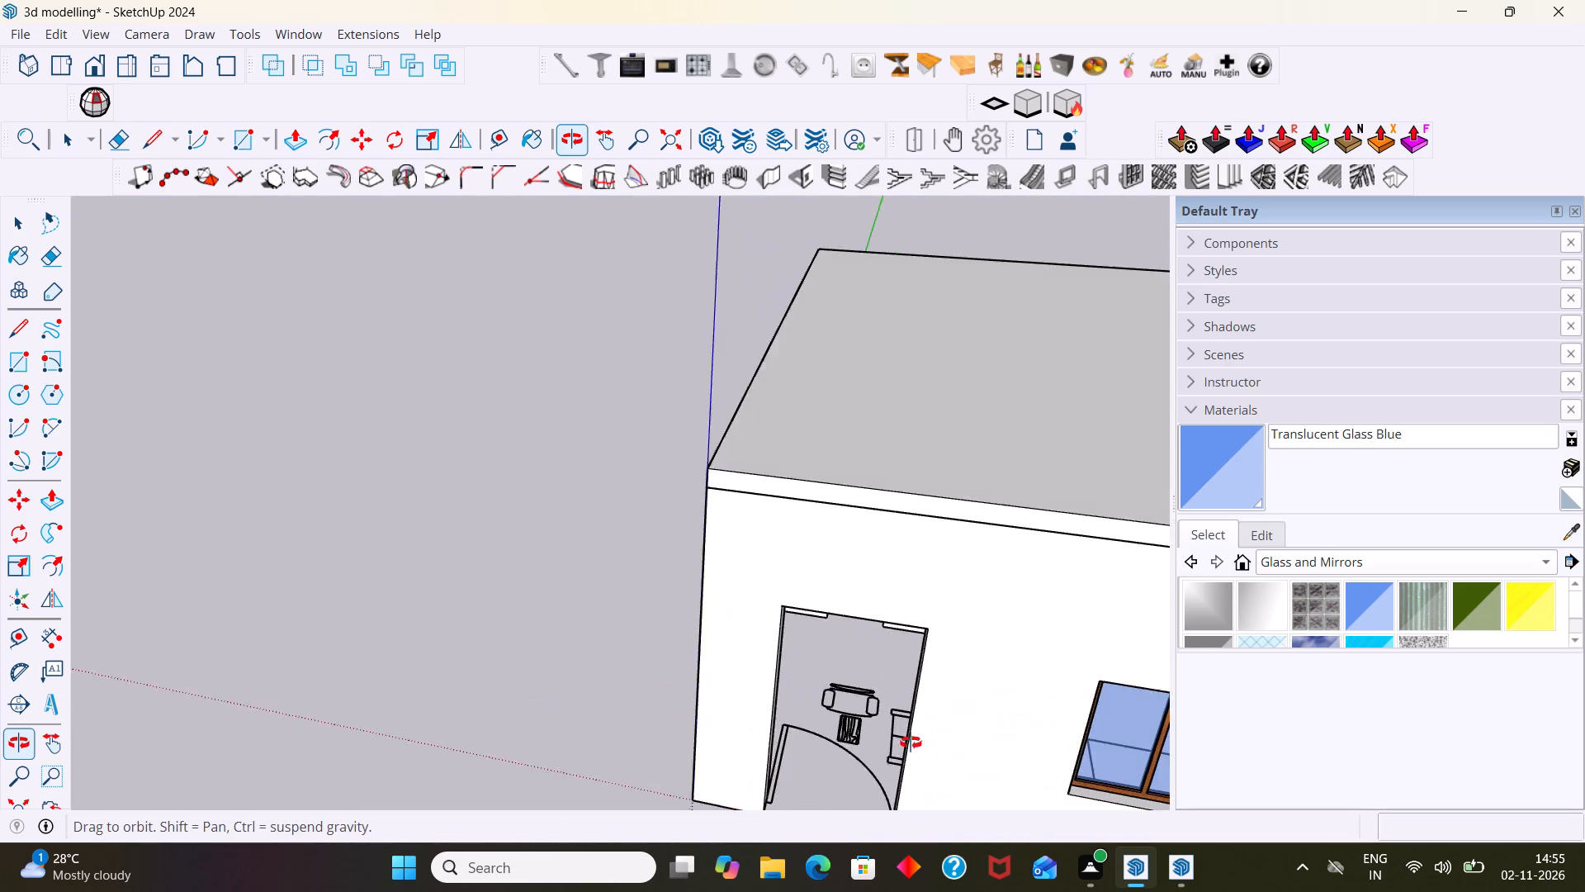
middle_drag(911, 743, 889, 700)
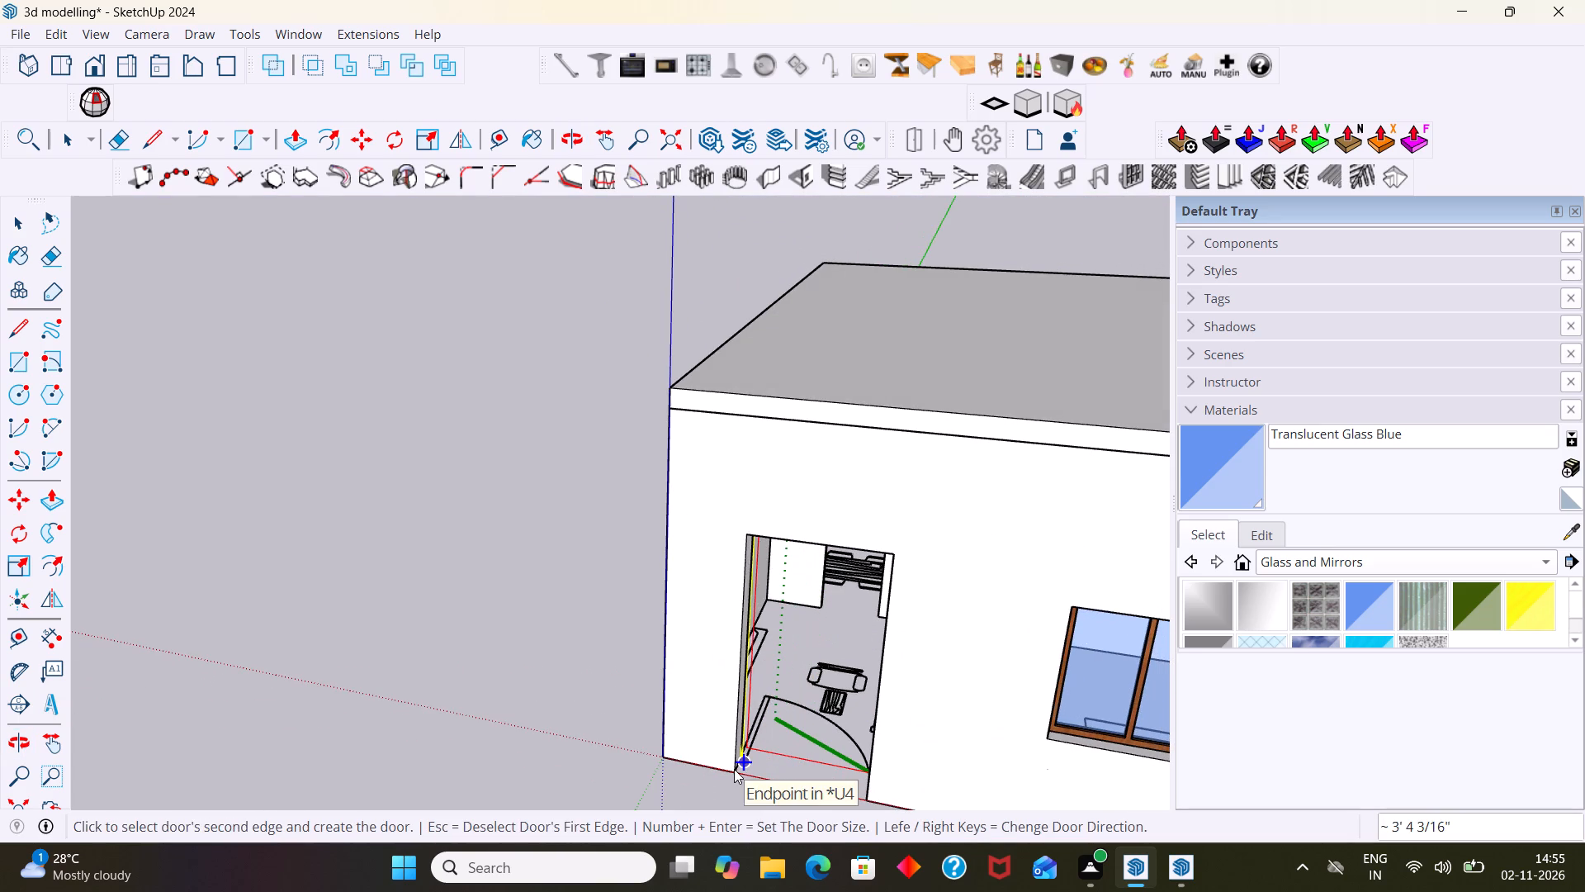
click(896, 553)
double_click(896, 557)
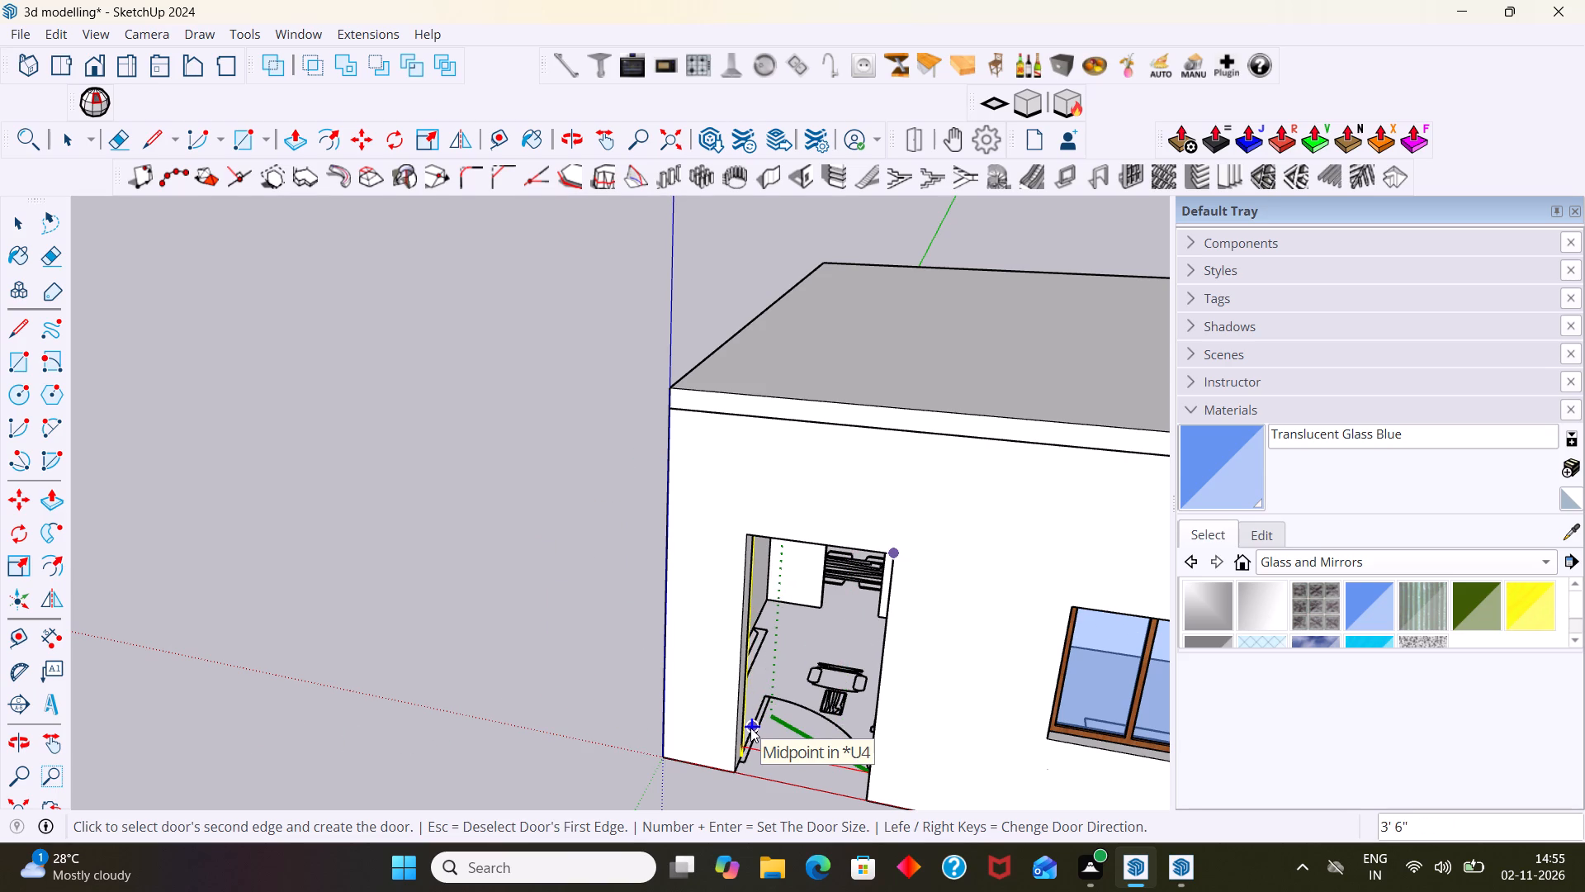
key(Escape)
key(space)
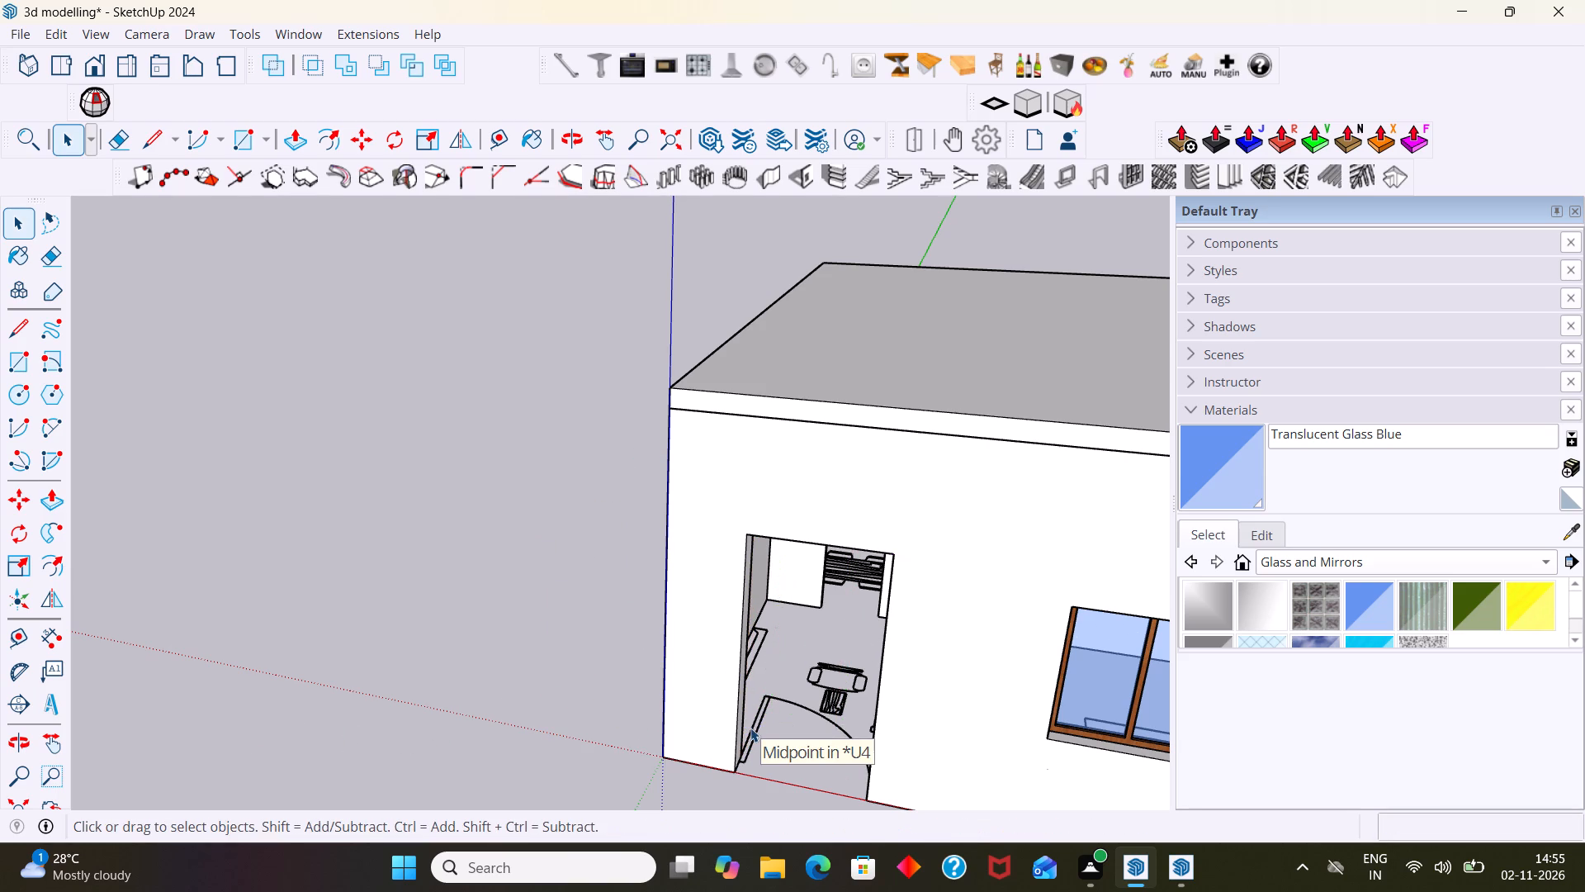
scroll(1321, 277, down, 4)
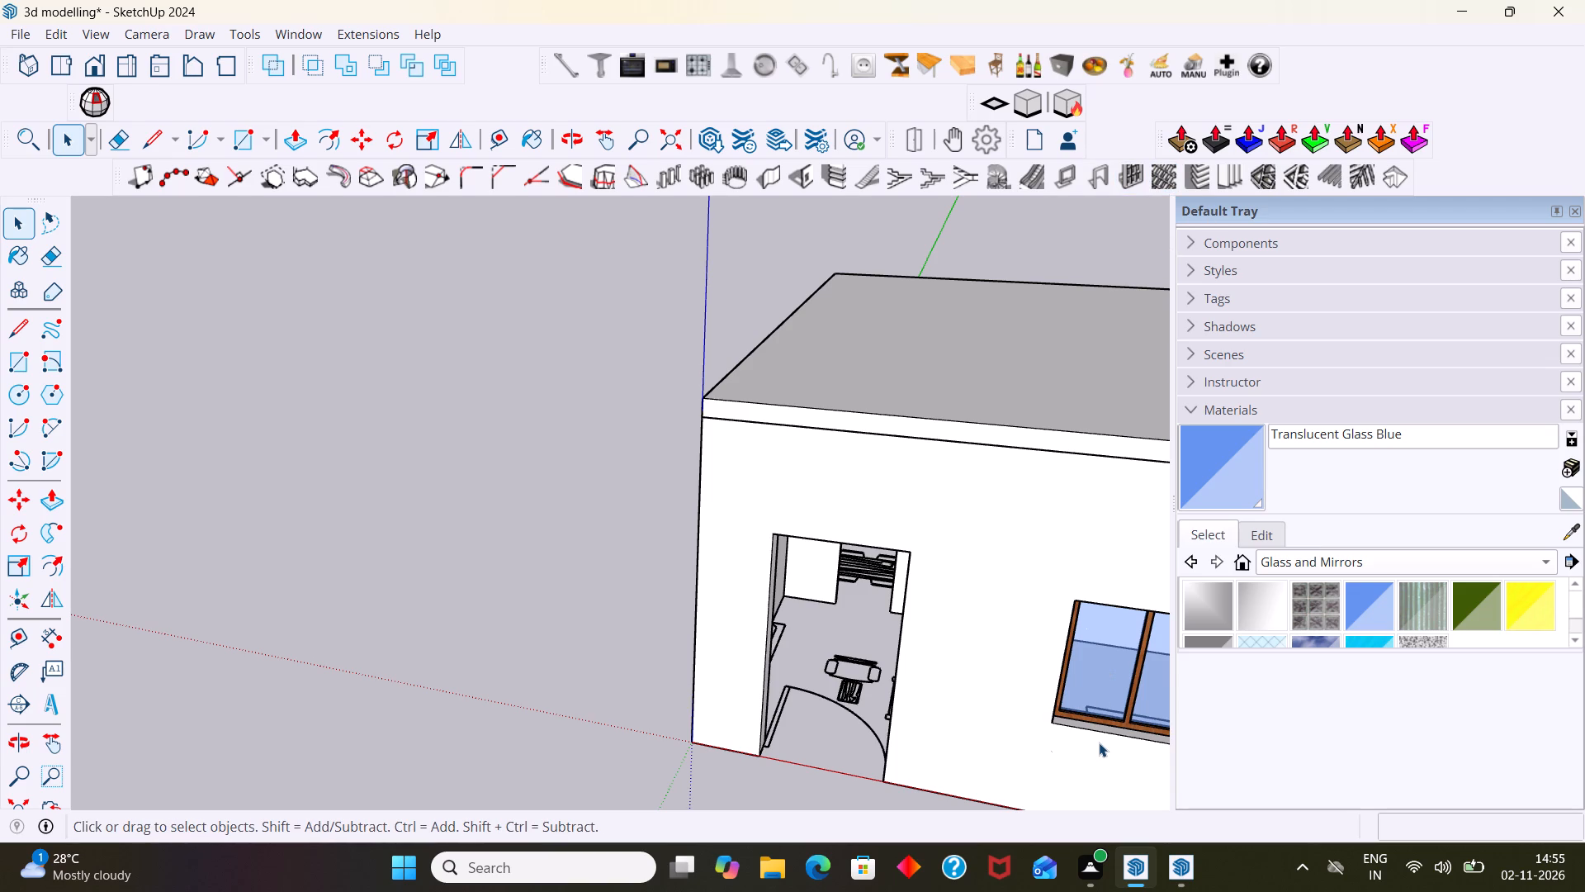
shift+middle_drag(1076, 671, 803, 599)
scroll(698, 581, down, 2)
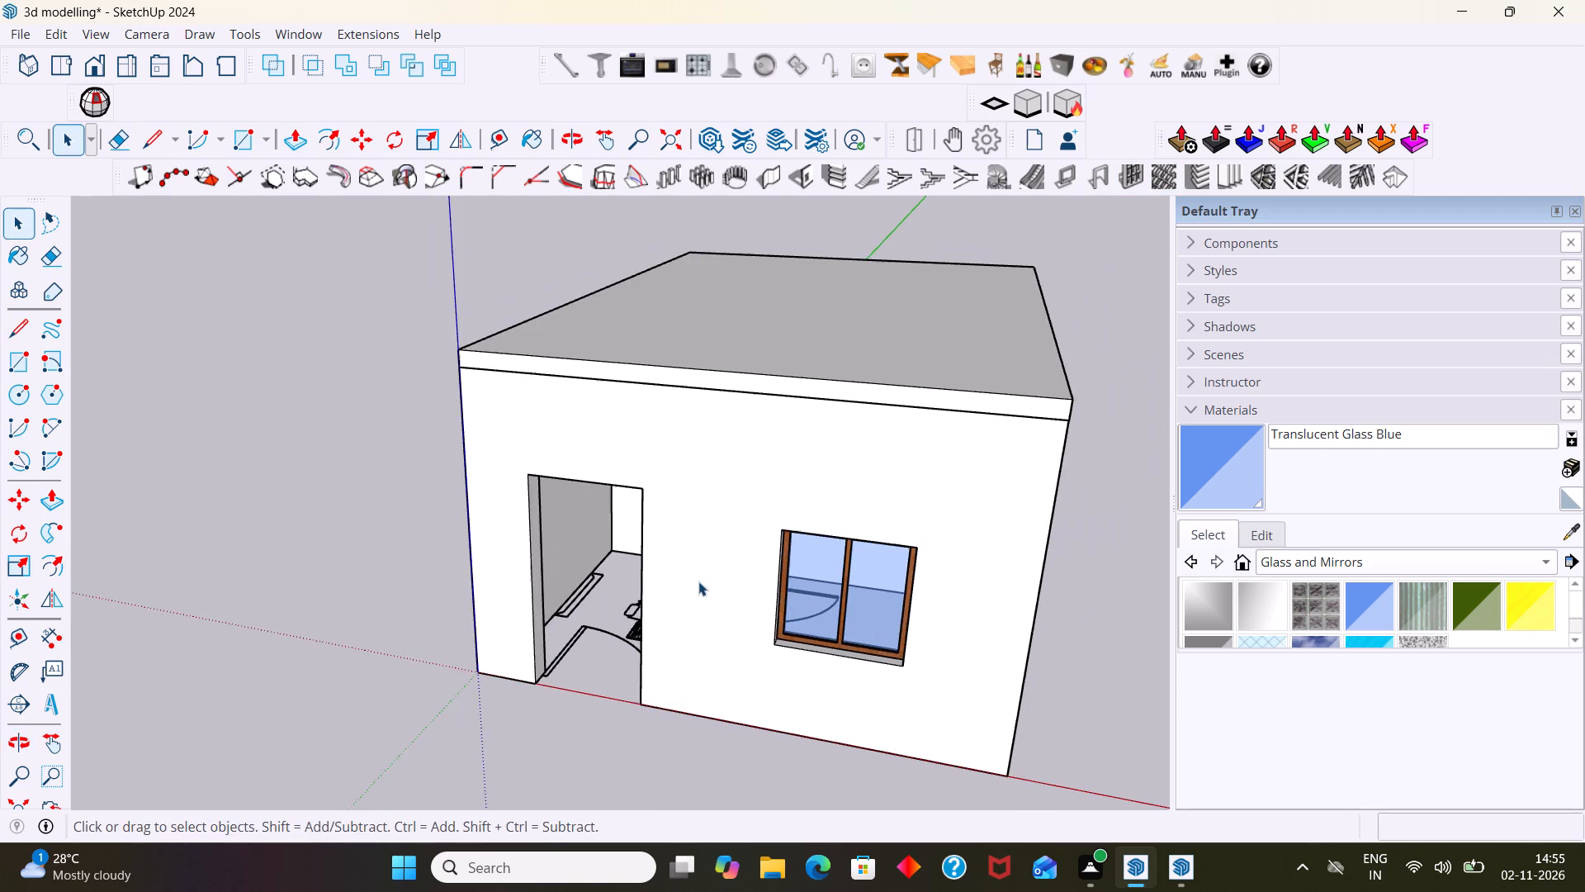
Close the Default Tray to widen the modelling area around the side wall.
middle_drag(710, 586, 651, 573)
scroll(568, 540, up, 4)
middle_drag(772, 552, 556, 519)
scroll(634, 519, down, 3)
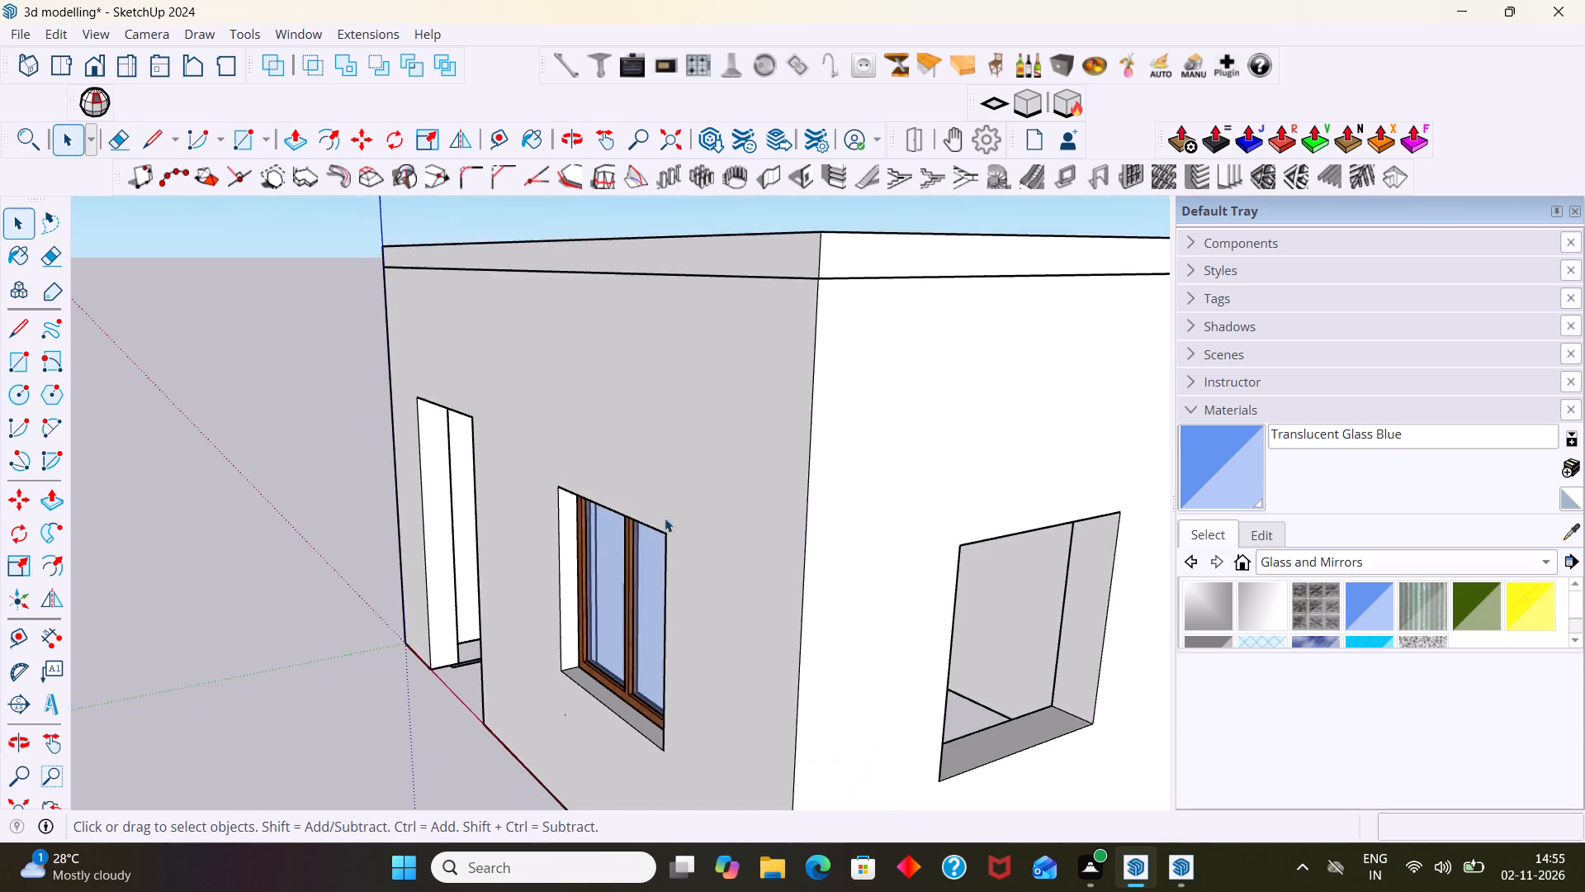
scroll(665, 518, down, 5)
middle_drag(850, 562, 740, 550)
scroll(769, 542, down, 3)
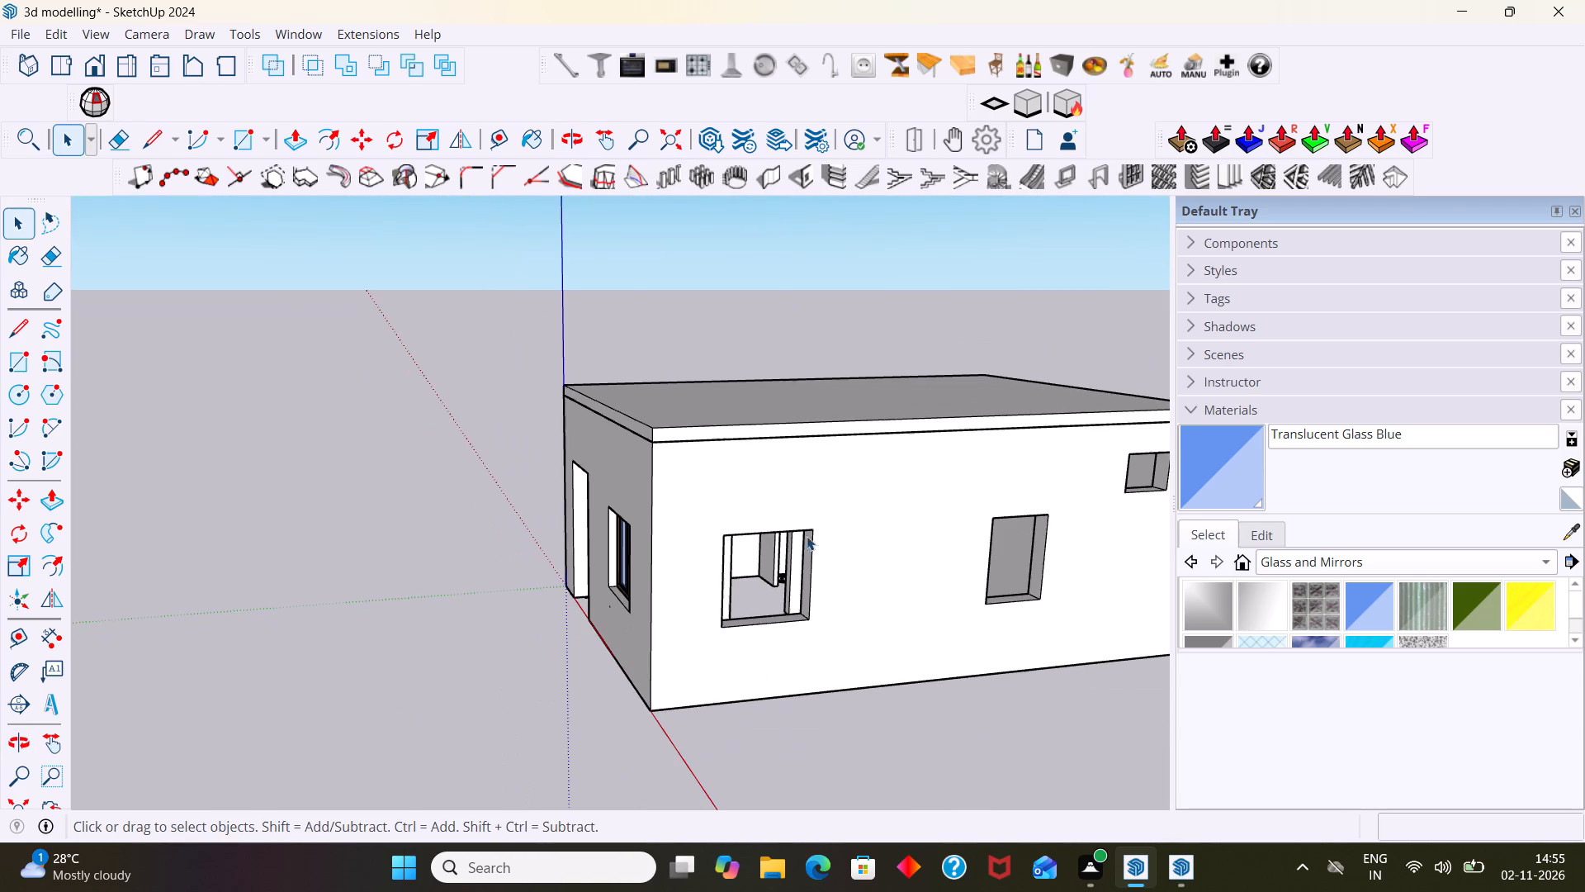
click(1574, 211)
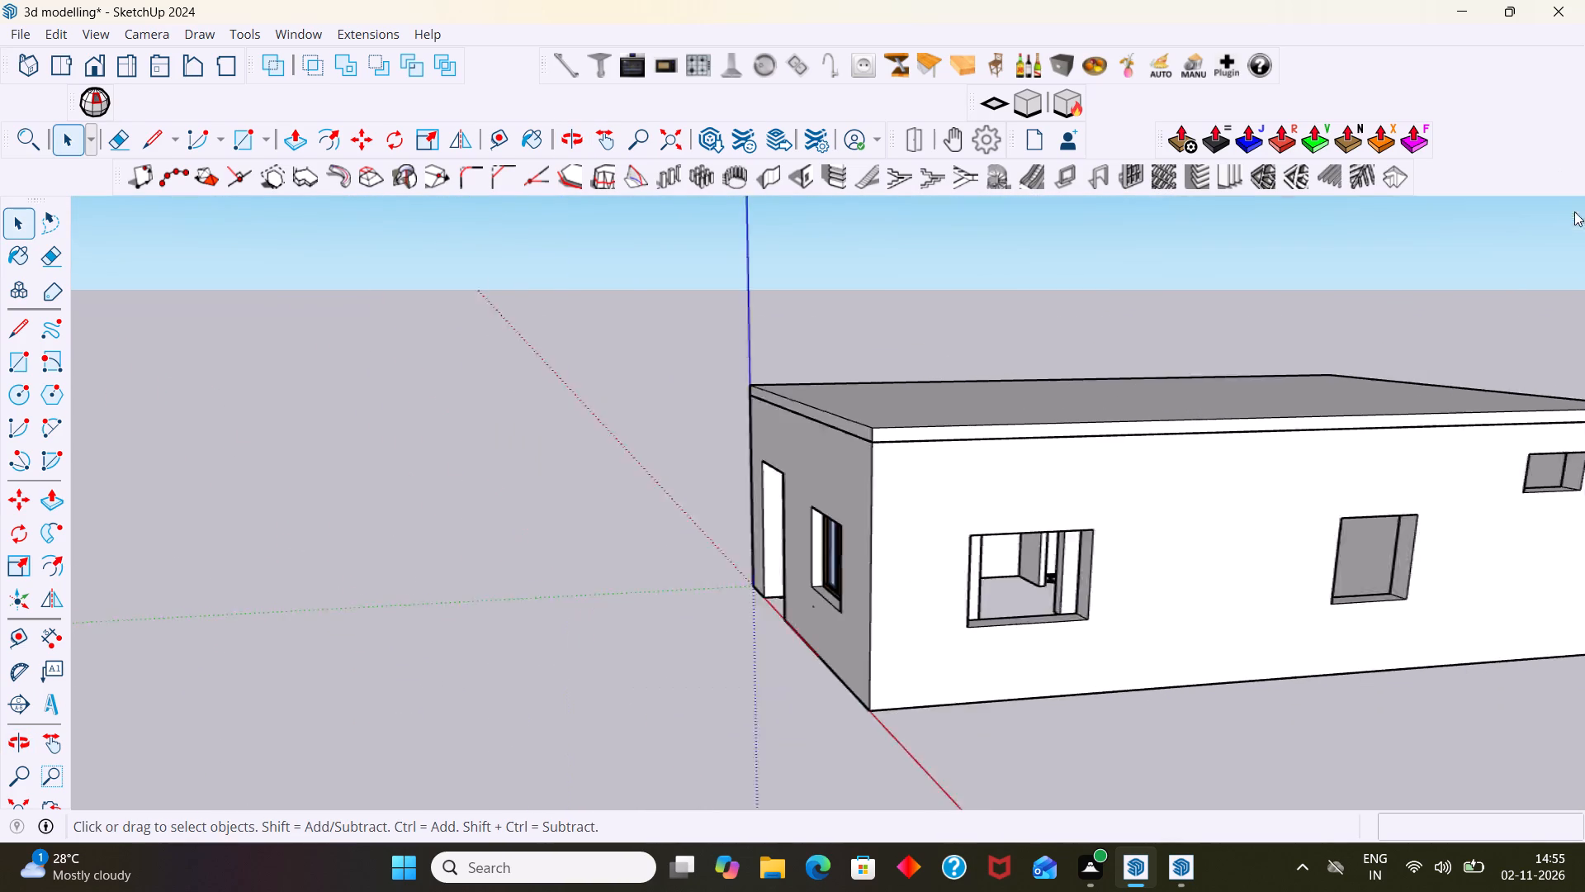
Draw a 3' 6" by 3' 6" rectangle at mid-depth across the side wall opening nearest the front corner, locked to the wall's plane.
scroll(1025, 510, up, 6)
middle_drag(994, 580, 819, 478)
middle_drag(712, 490, 632, 573)
scroll(518, 553, up, 1)
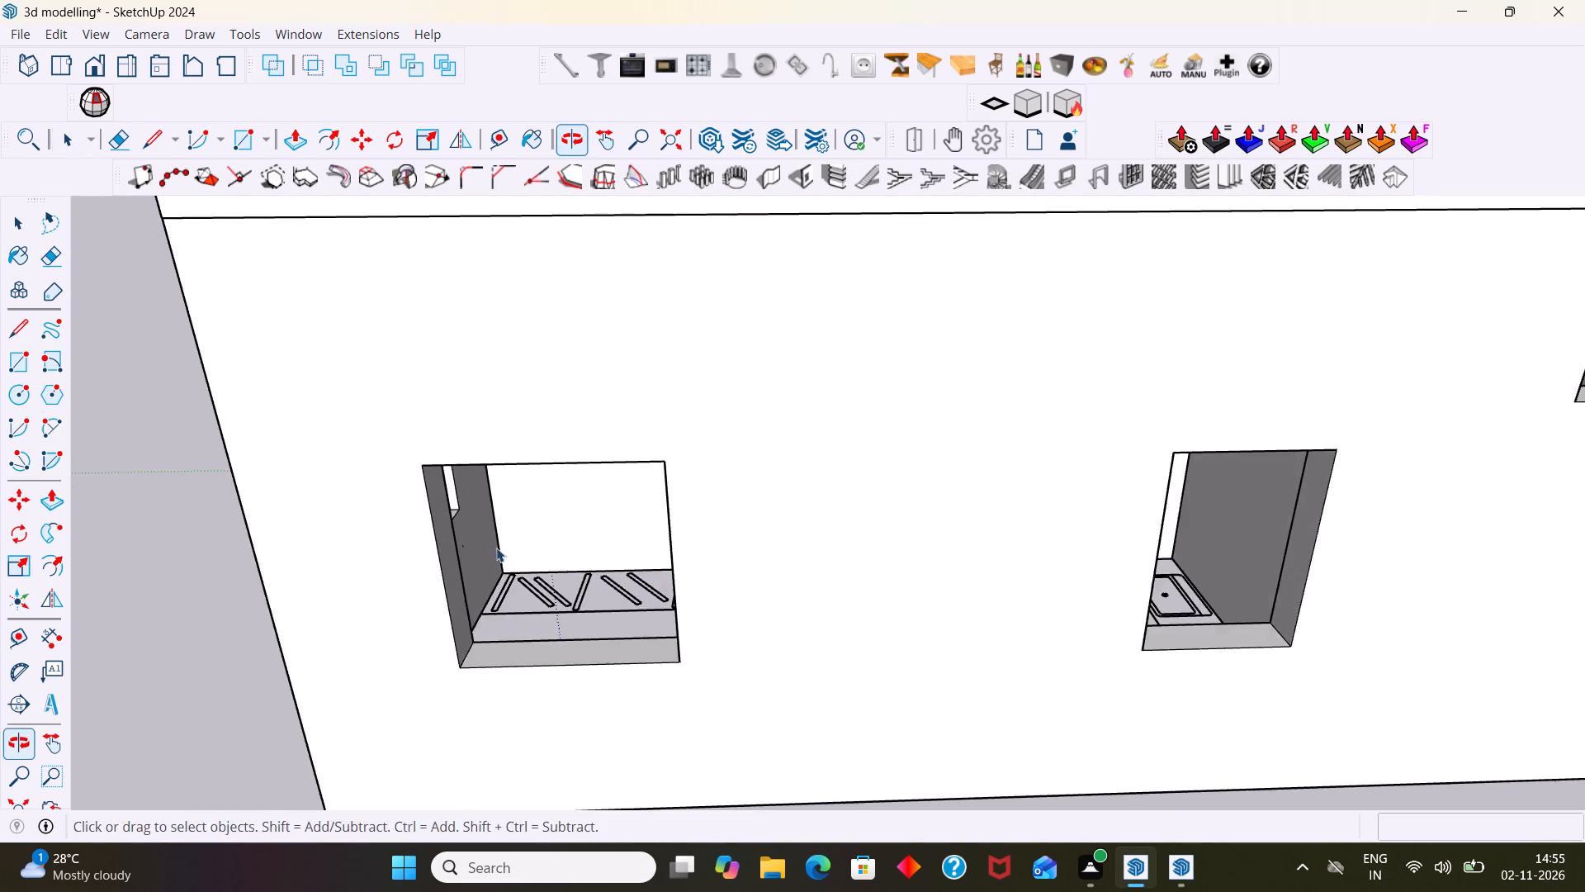
middle_drag(496, 547, 399, 497)
middle_drag(383, 457, 335, 340)
key(r)
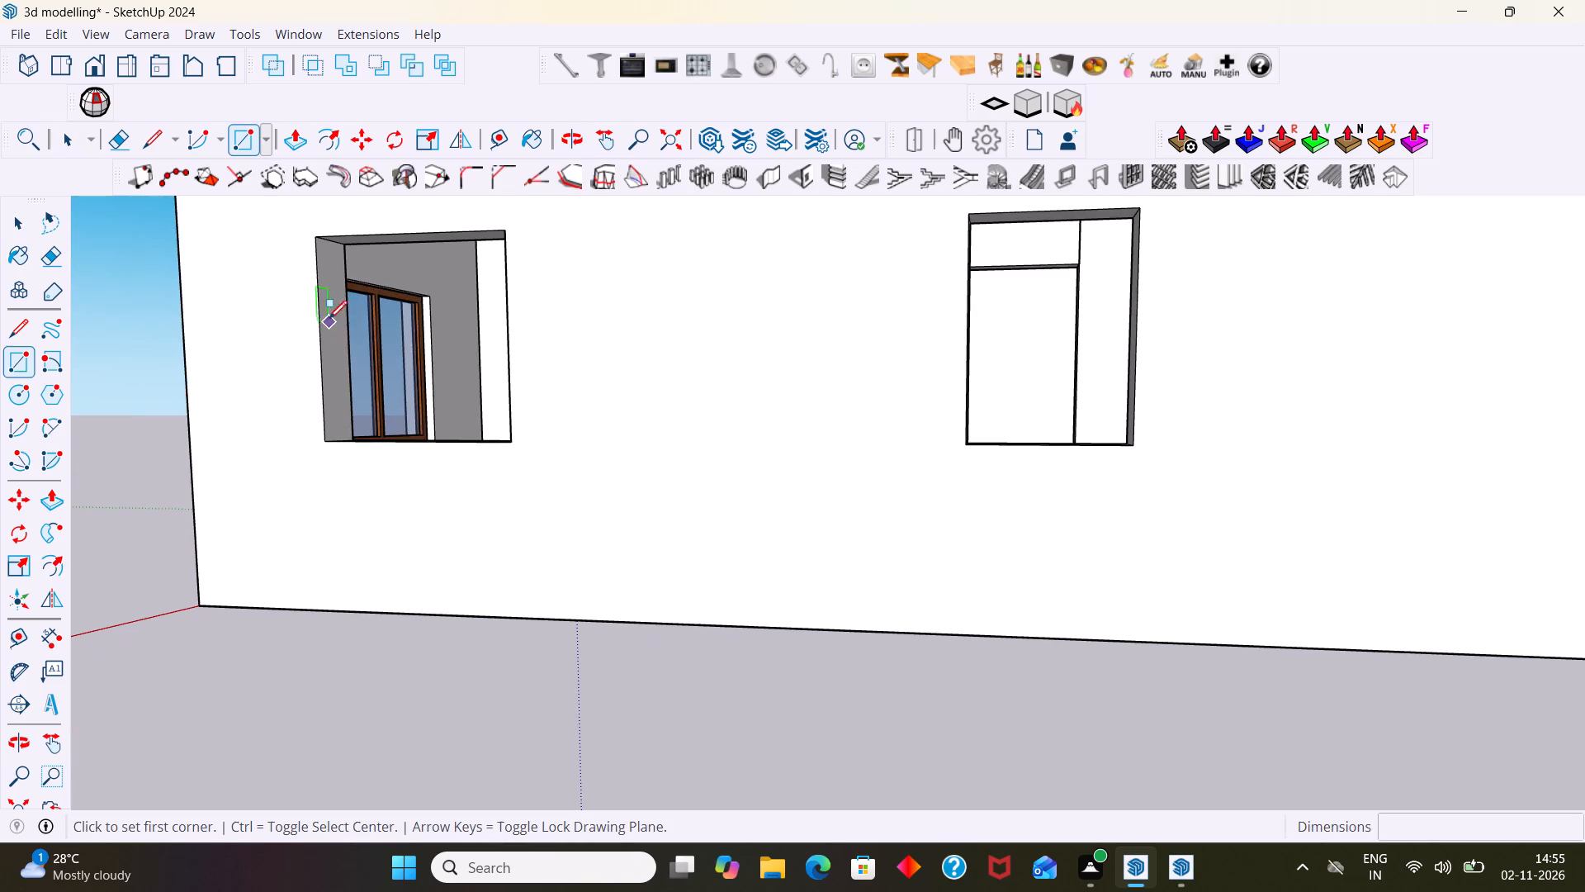
scroll(335, 288, up, 6)
shift+middle_drag(342, 262, 359, 349)
scroll(362, 314, up, 2)
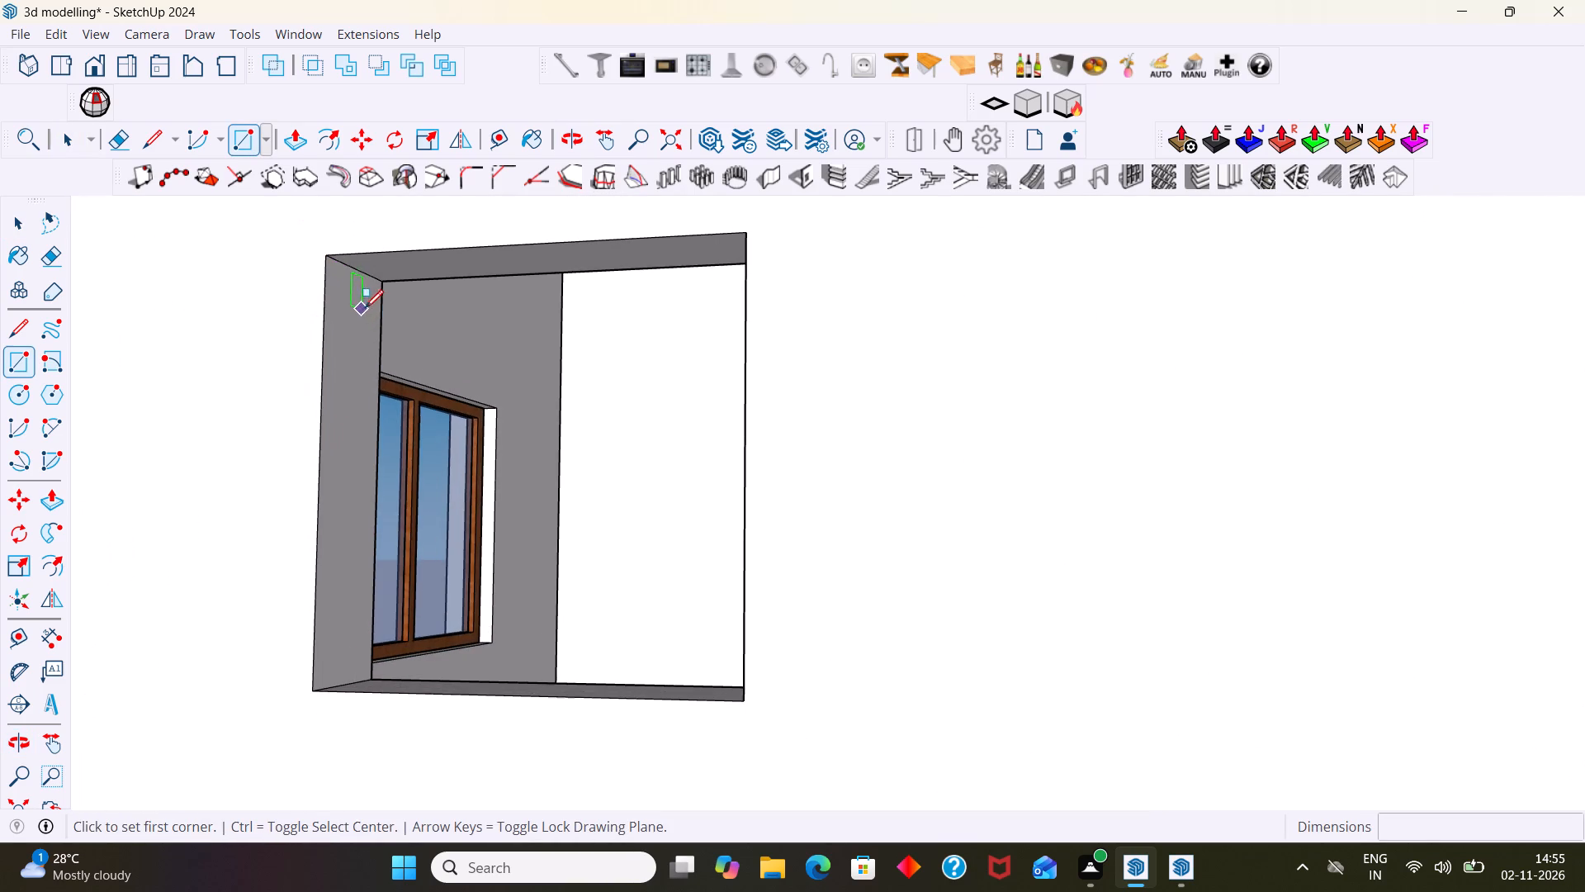
click(359, 273)
scroll(496, 534, down, 4)
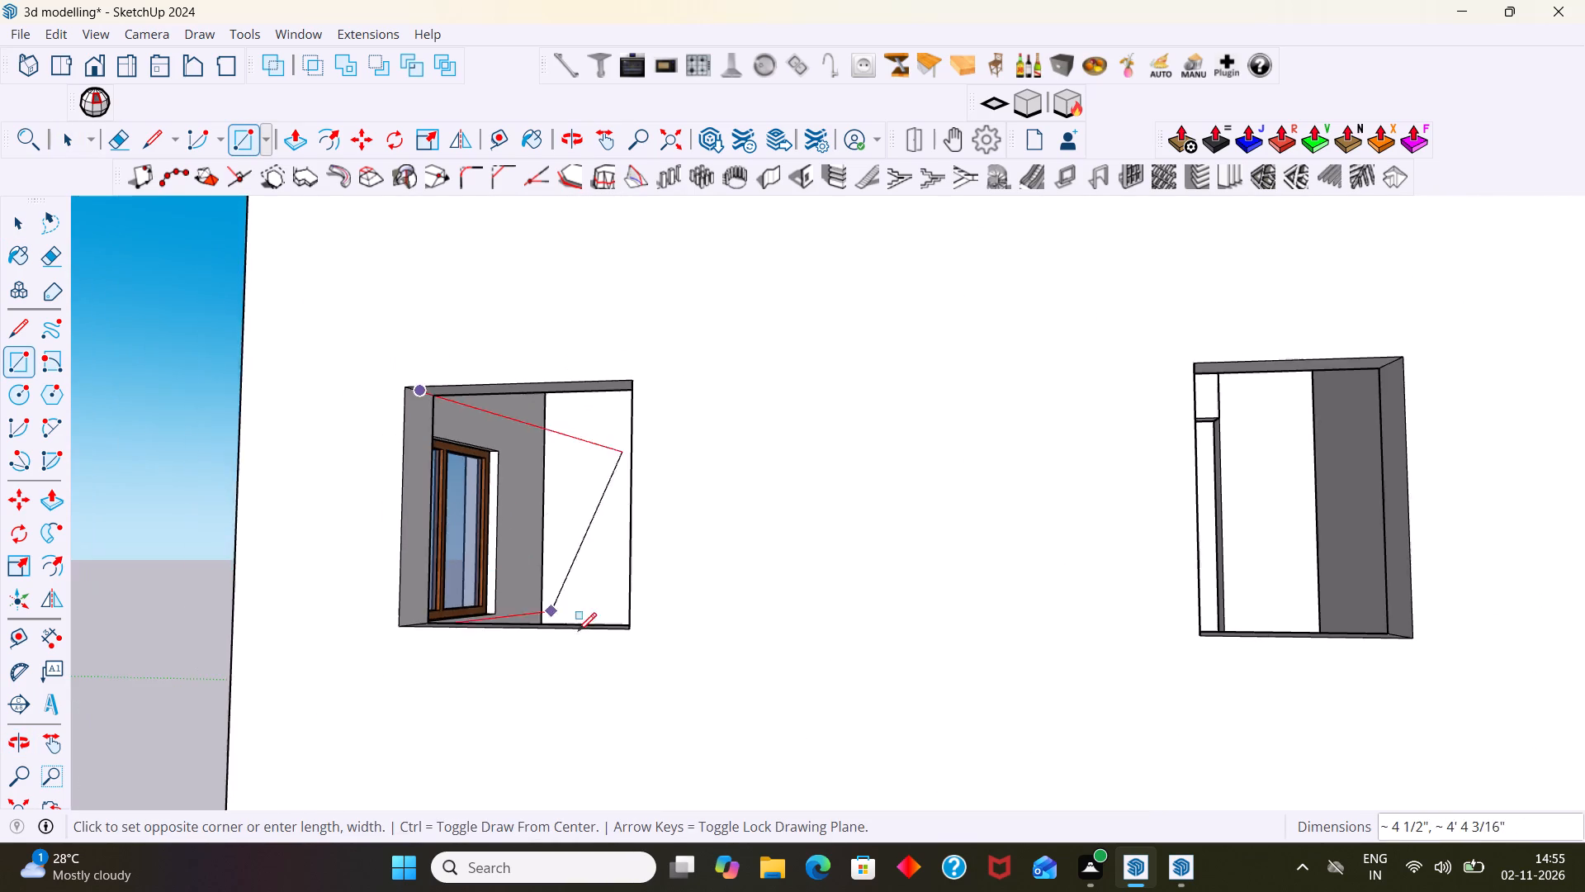
middle_drag(585, 639, 597, 706)
middle_drag(596, 686, 567, 555)
middle_drag(575, 569, 618, 684)
scroll(620, 641, up, 6)
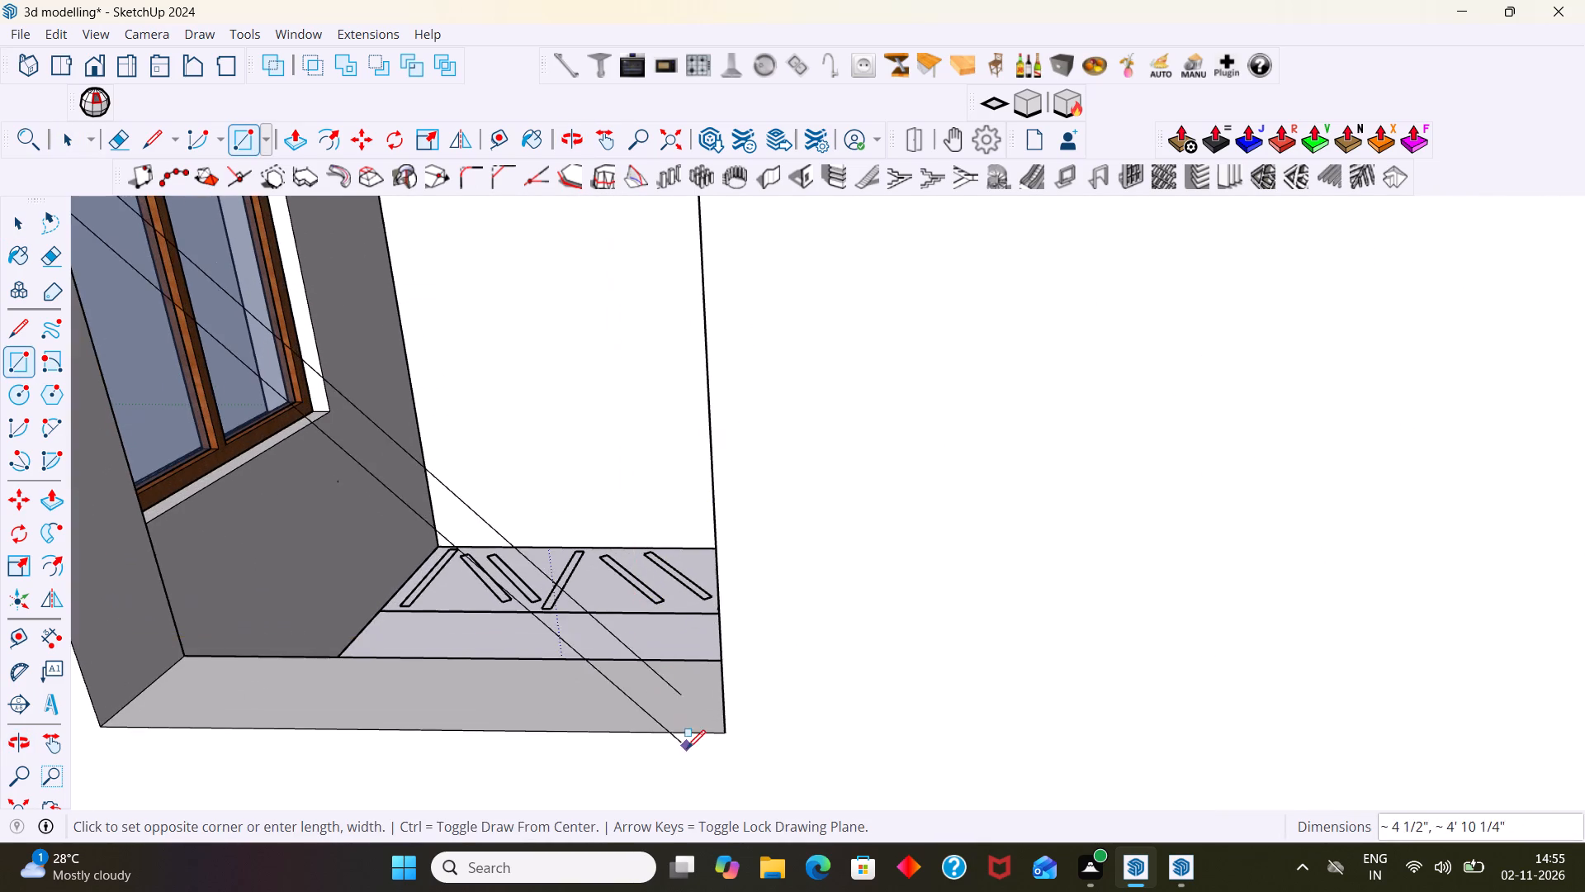
shift+middle_drag(679, 709, 746, 551)
middle_drag(747, 565, 778, 668)
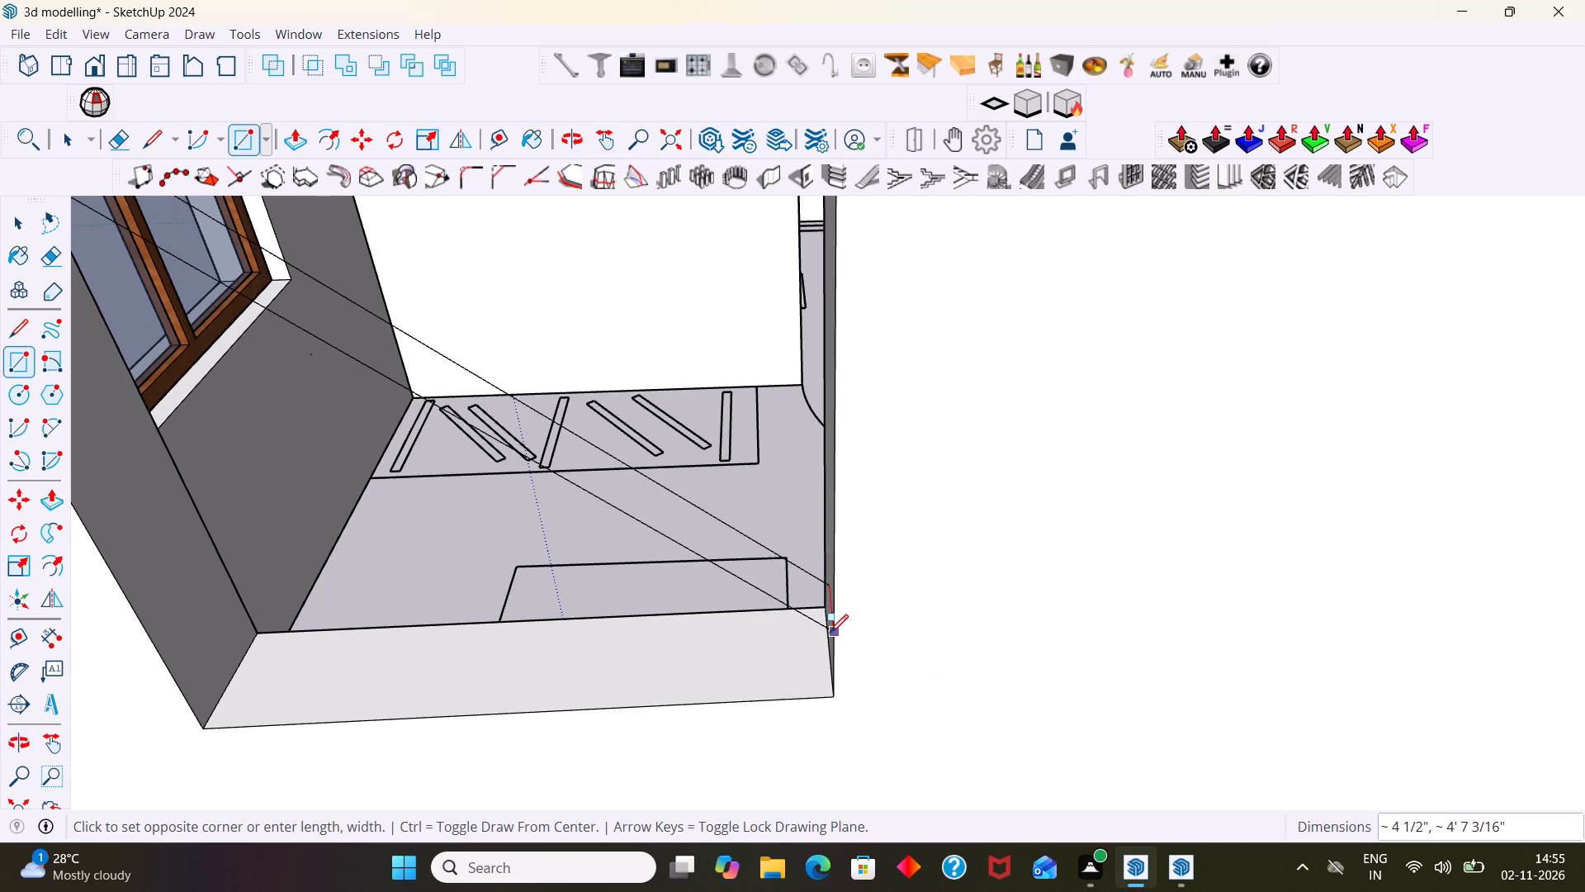
key(Right)
scroll(835, 652, up, 3)
middle_drag(808, 664, 873, 644)
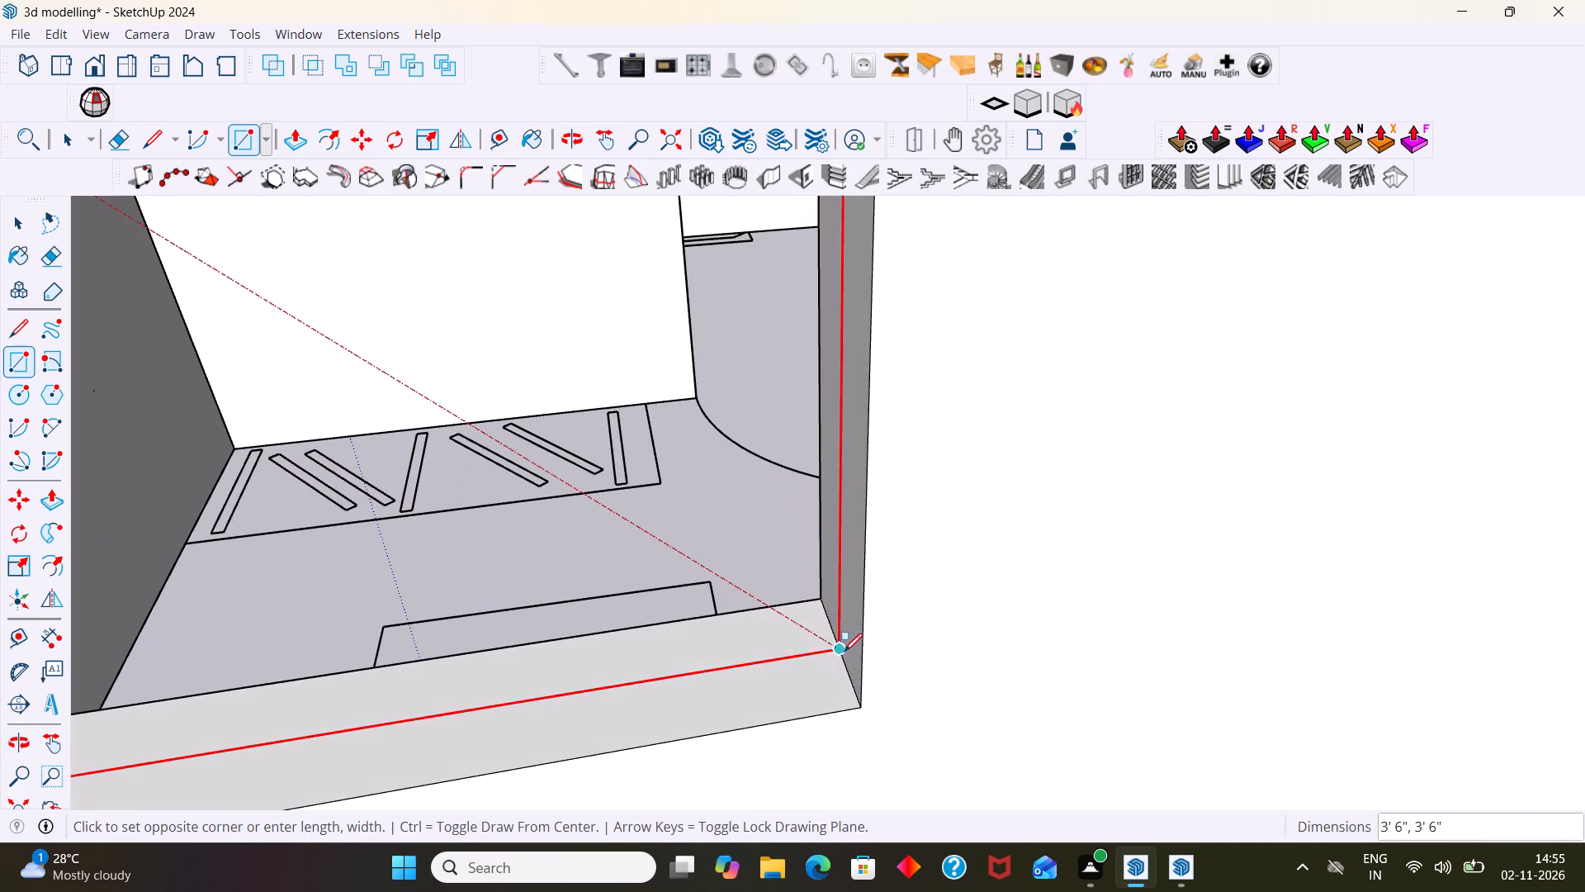
click(845, 651)
key(space)
scroll(843, 649, down, 14)
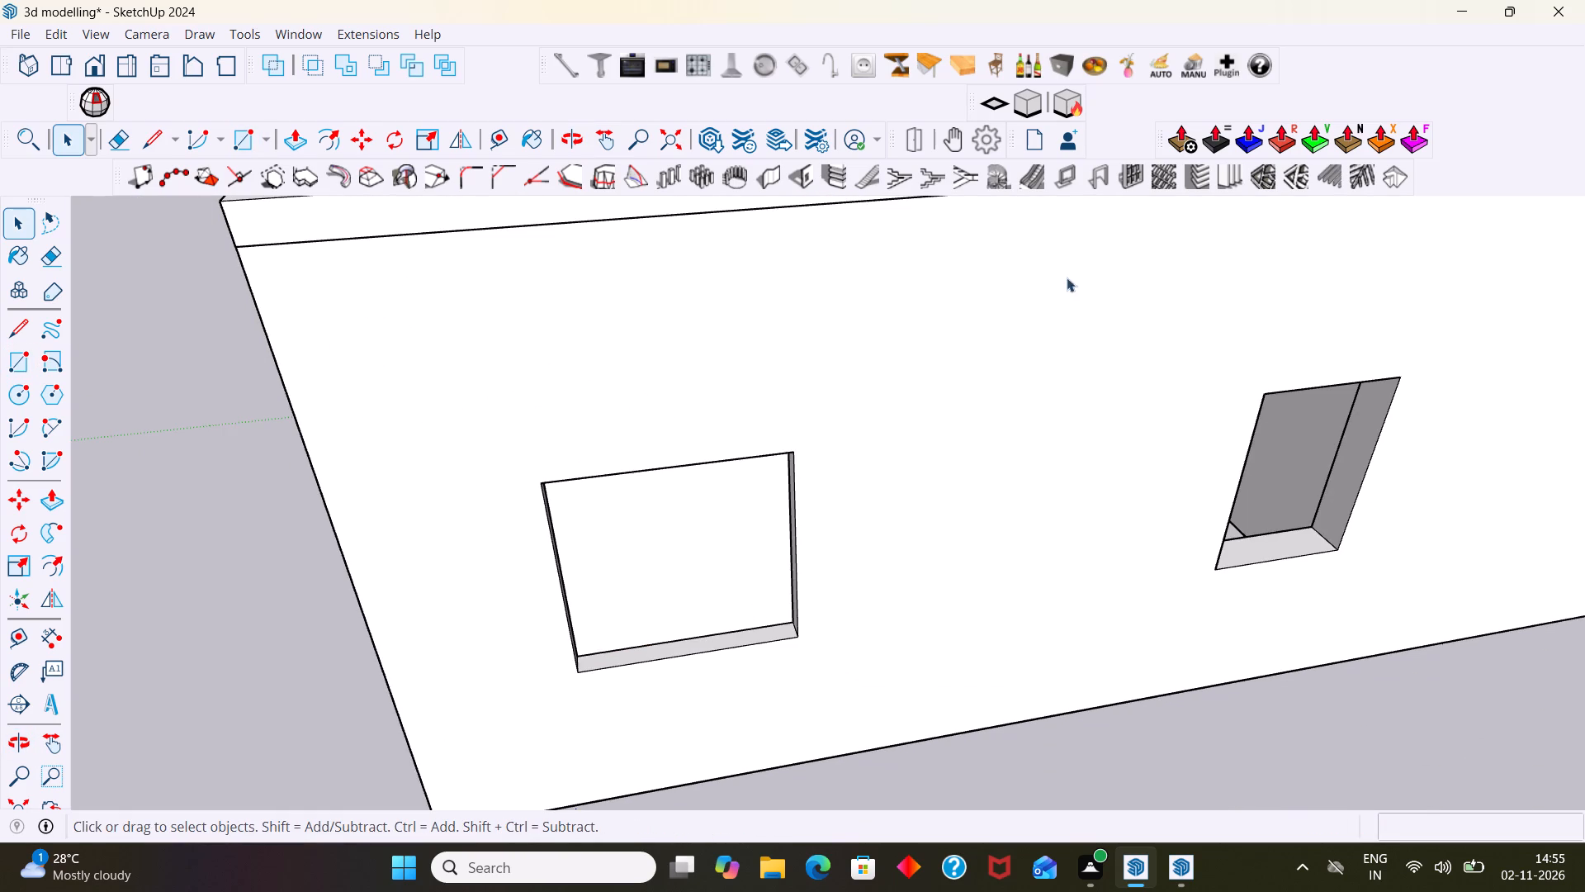
Create a rectangular 1-row, 2-column window frame on the new face, 2" deep and 2" wide, with a 1 1/2" divider and back panel location.
click(1128, 174)
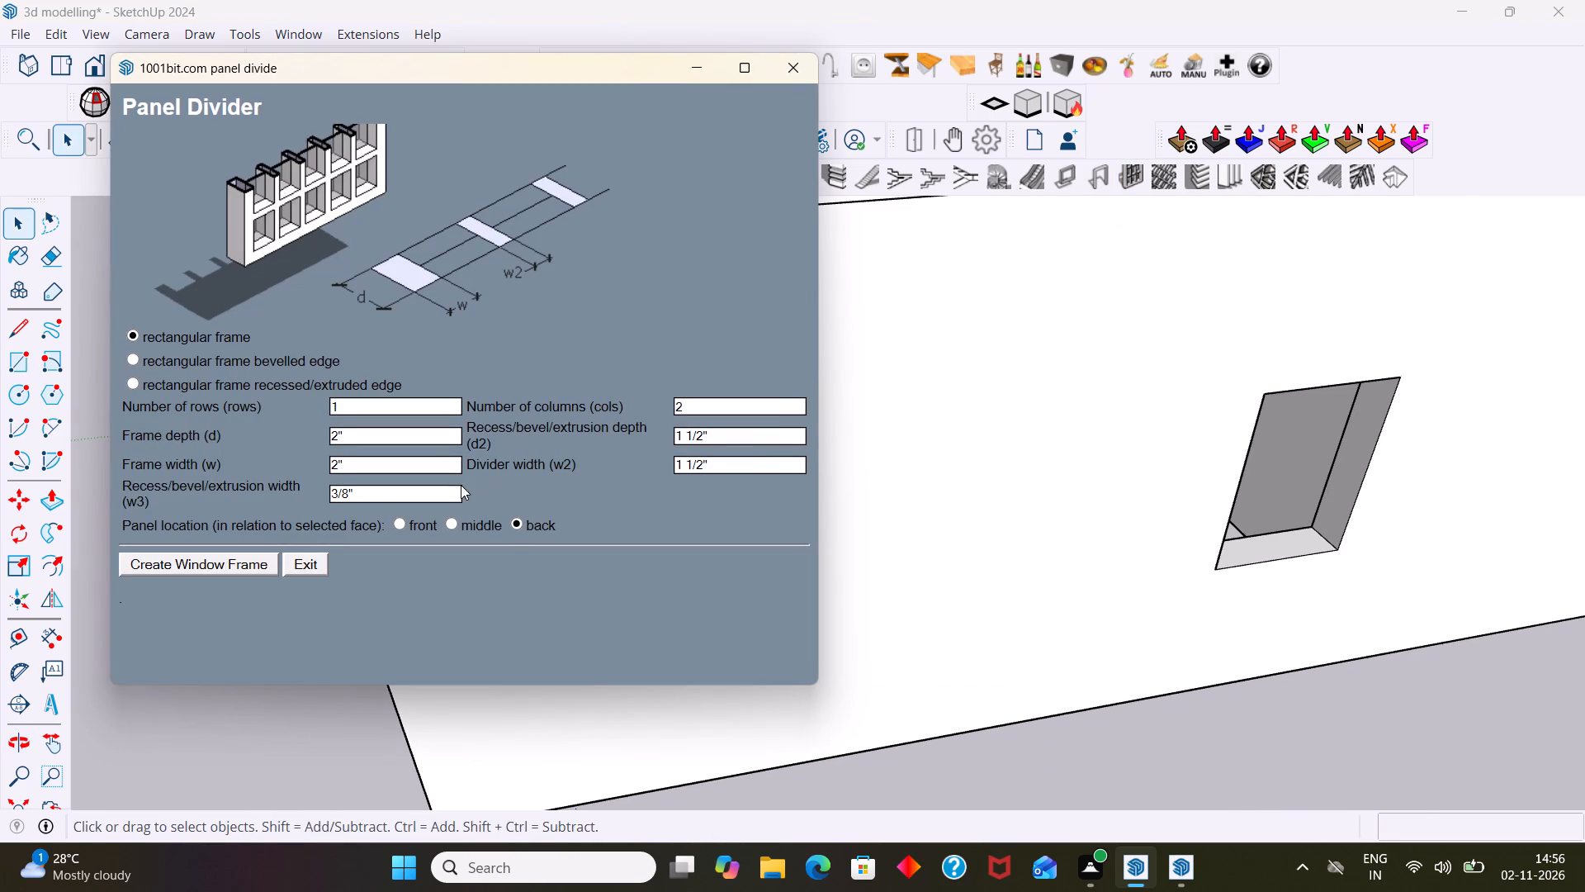
click(238, 565)
click(695, 562)
key(space)
scroll(750, 623, down, 3)
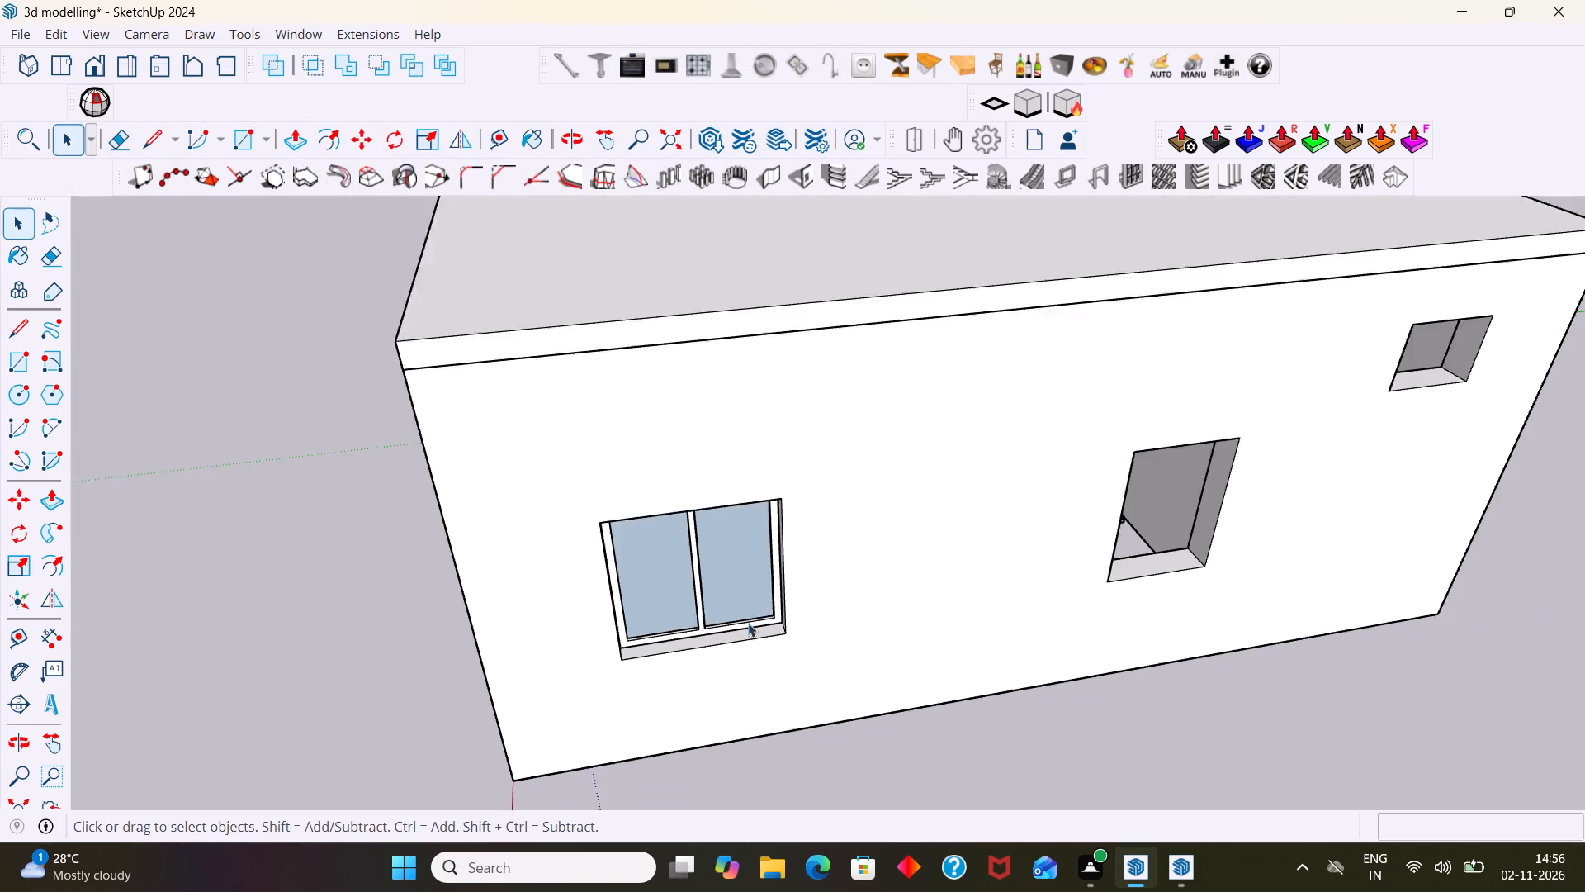
Examine the framed side window alongside the remaining side wall openings and the front facade.
scroll(748, 623, down, 1)
middle_drag(793, 619, 968, 552)
scroll(834, 558, up, 4)
middle_drag(862, 557, 624, 550)
scroll(703, 525, down, 7)
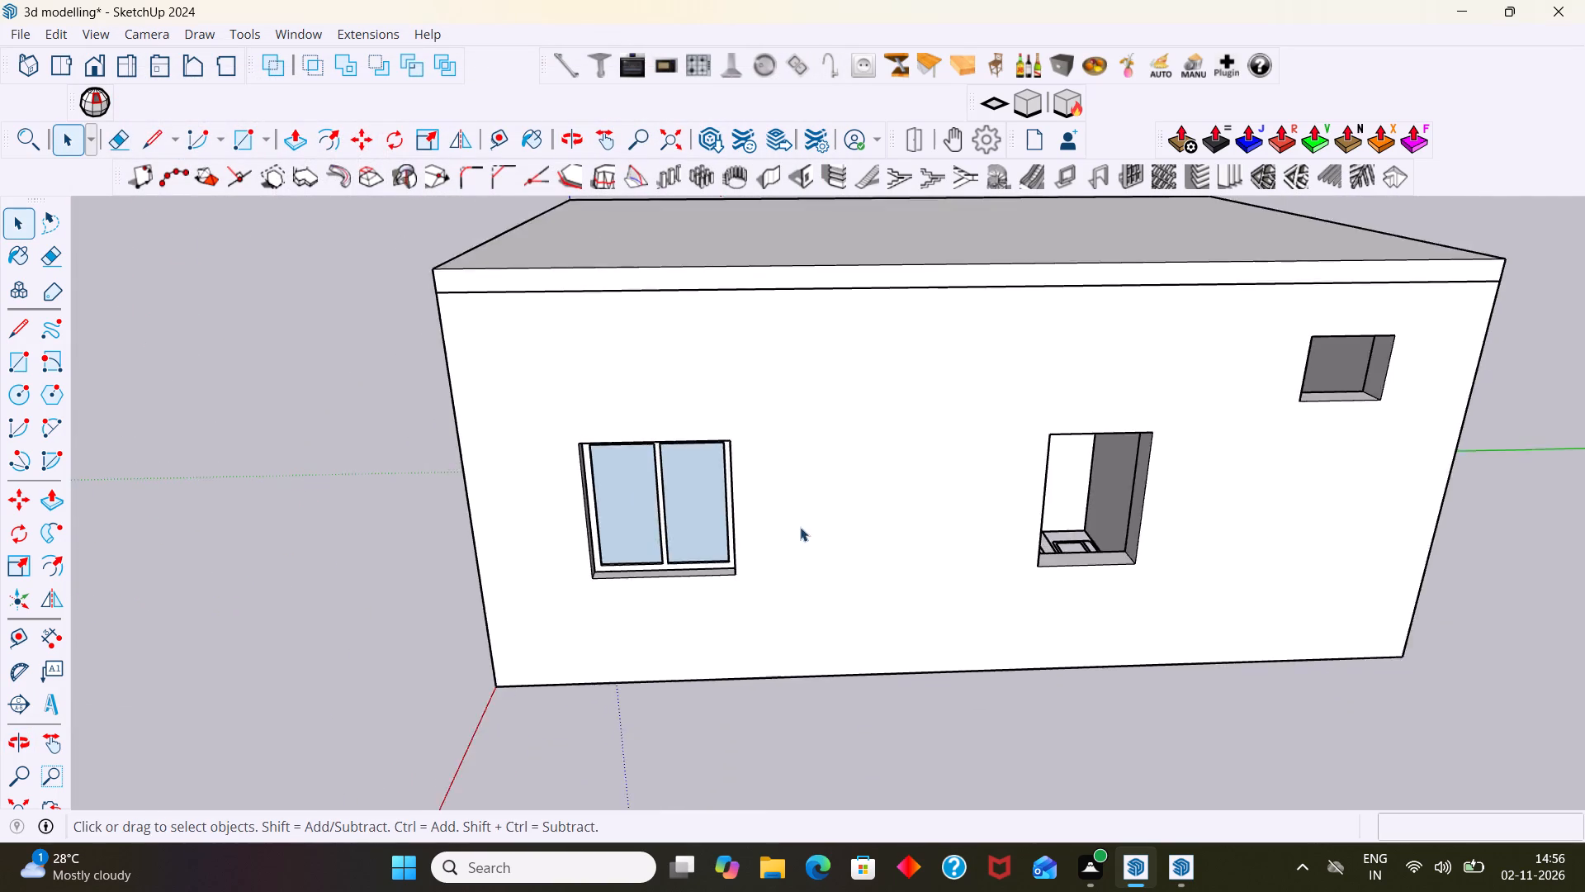
scroll(800, 527, down, 2)
middle_drag(861, 520, 527, 498)
scroll(674, 477, up, 4)
middle_drag(697, 462, 917, 567)
scroll(917, 563, down, 7)
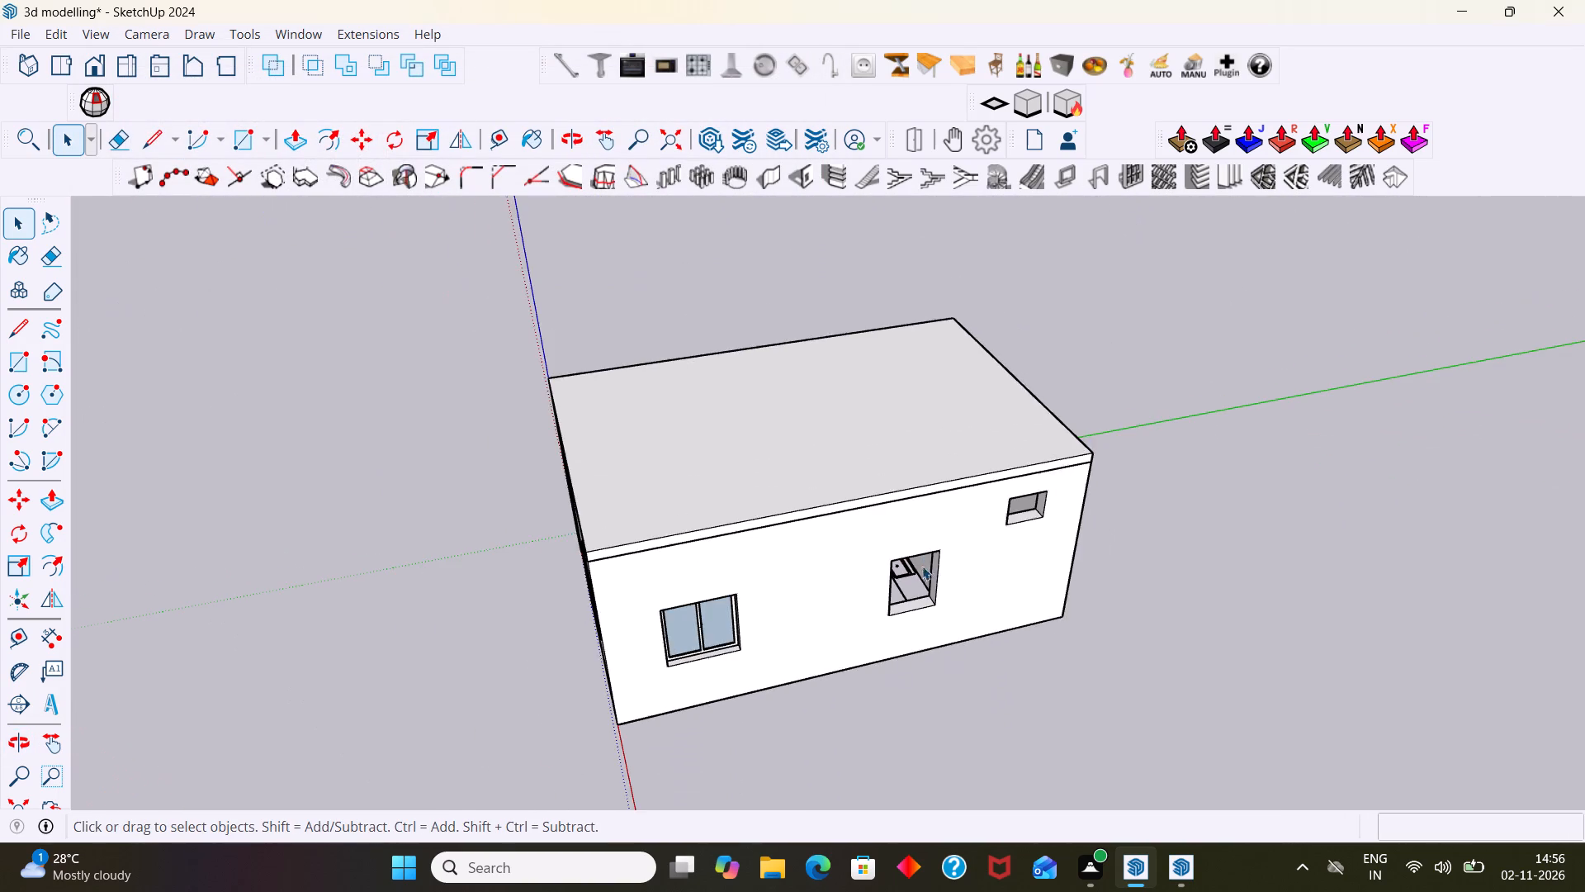
scroll(909, 553, up, 5)
middle_drag(882, 553, 1109, 513)
scroll(1029, 527, down, 6)
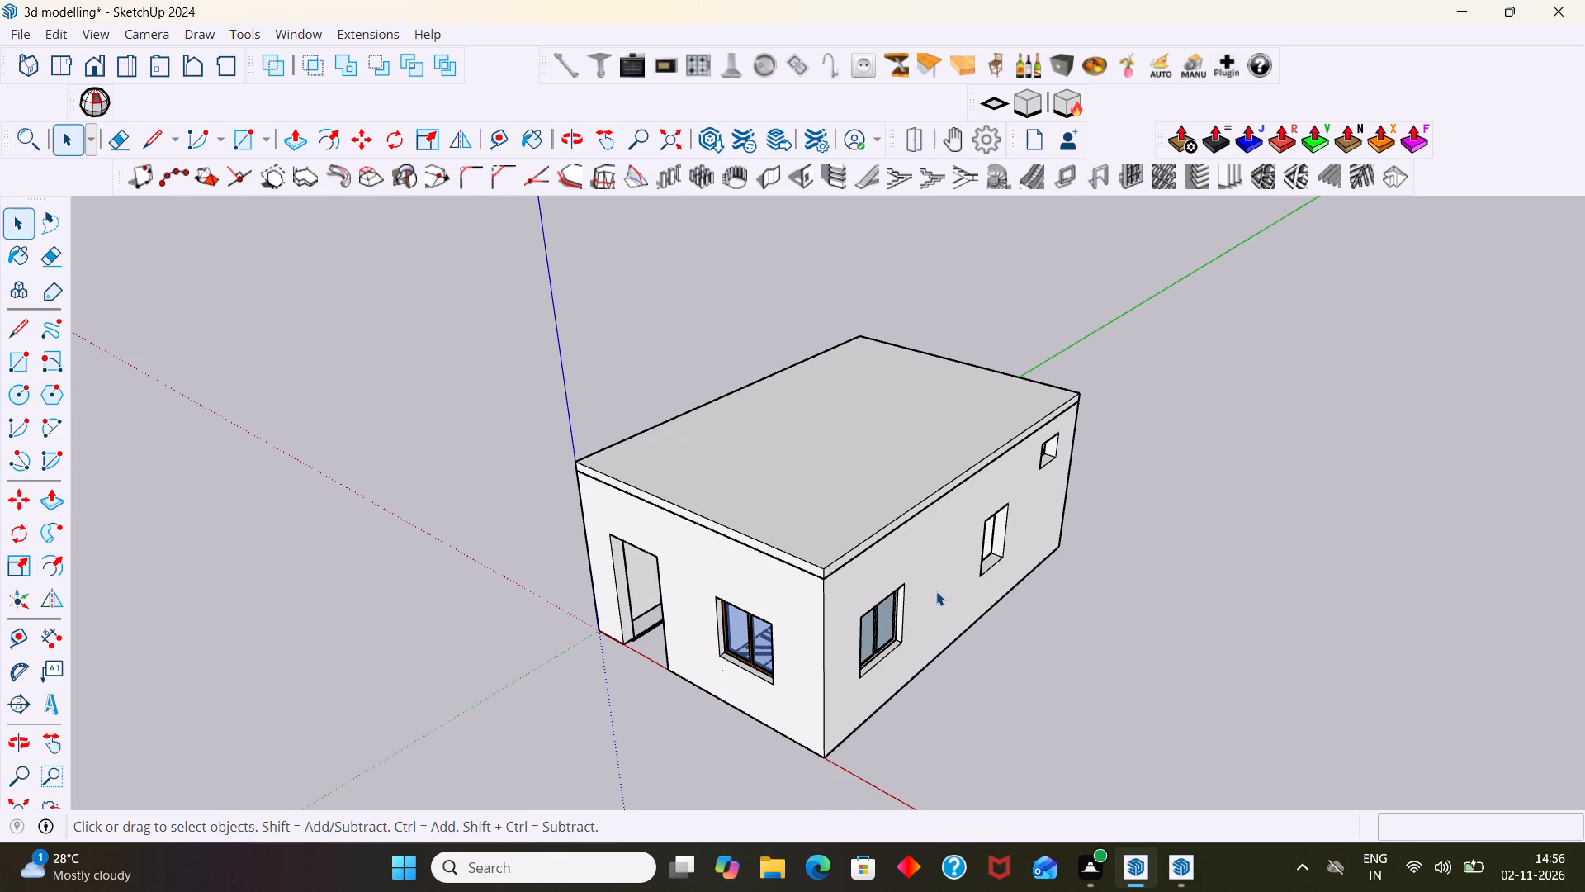
scroll(941, 587, up, 3)
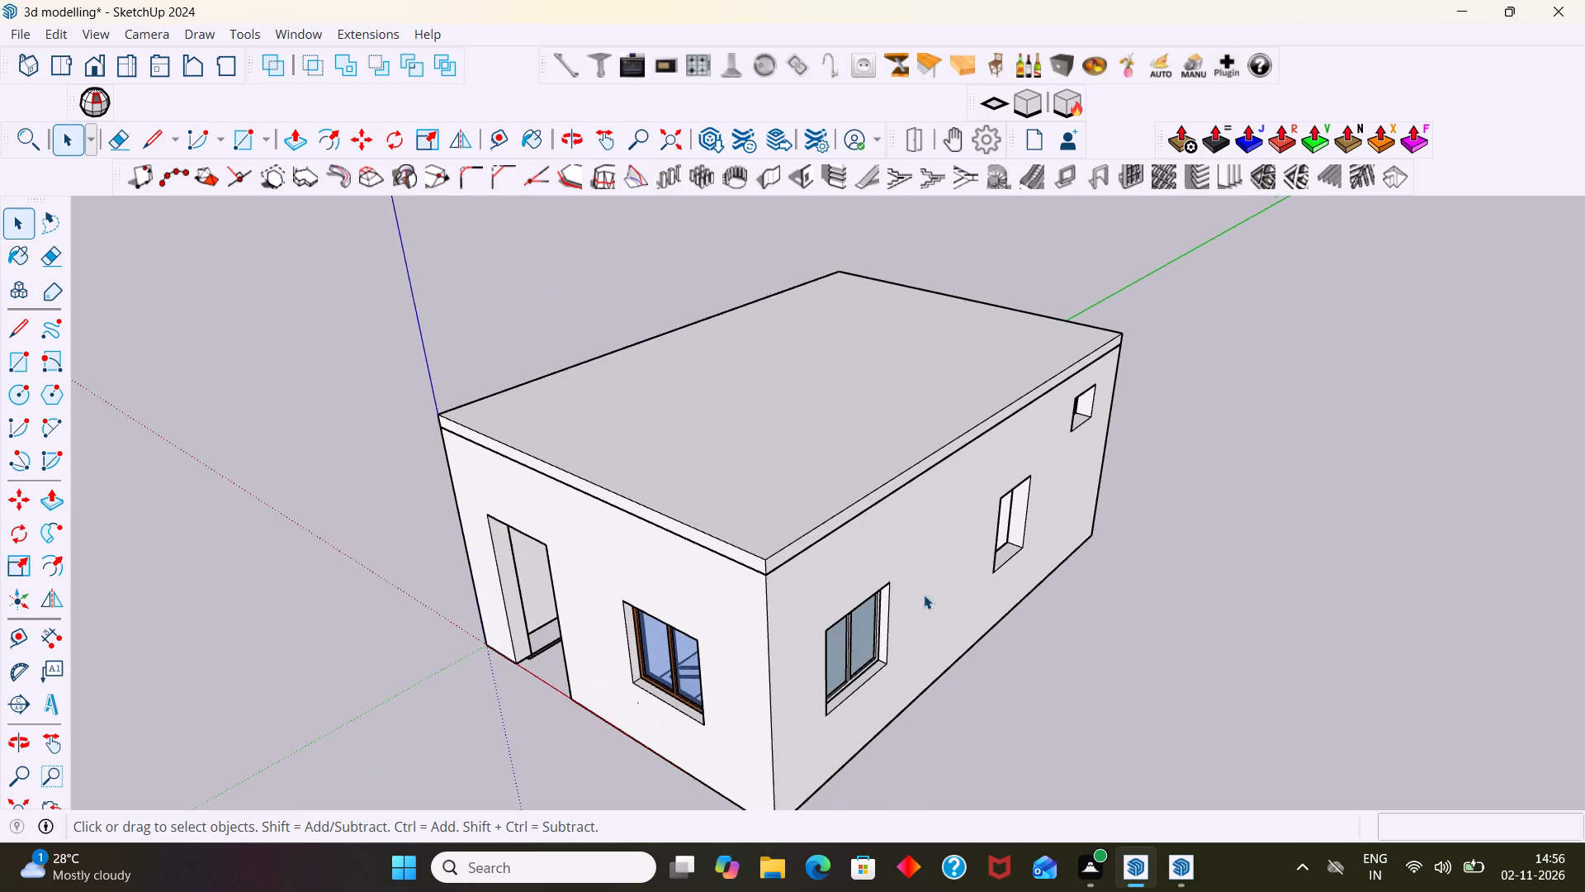
scroll(917, 598, up, 2)
Hide the roof slab group to expose the rooms below.
middle_drag(809, 657, 1122, 589)
scroll(990, 583, down, 4)
middle_drag(867, 480, 864, 619)
scroll(848, 520, up, 2)
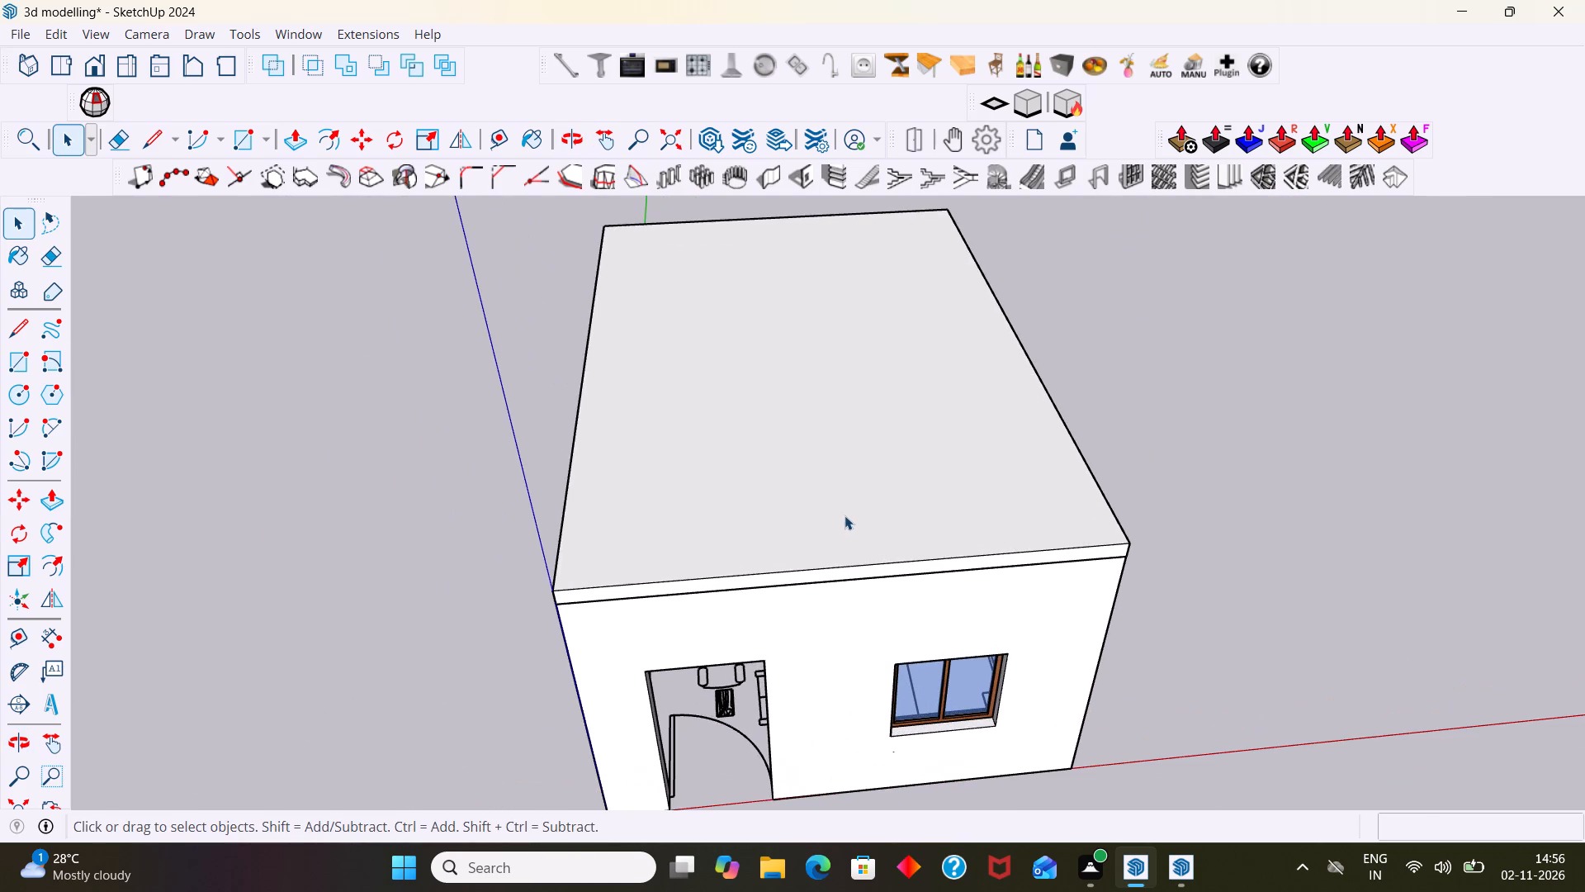
click(844, 512)
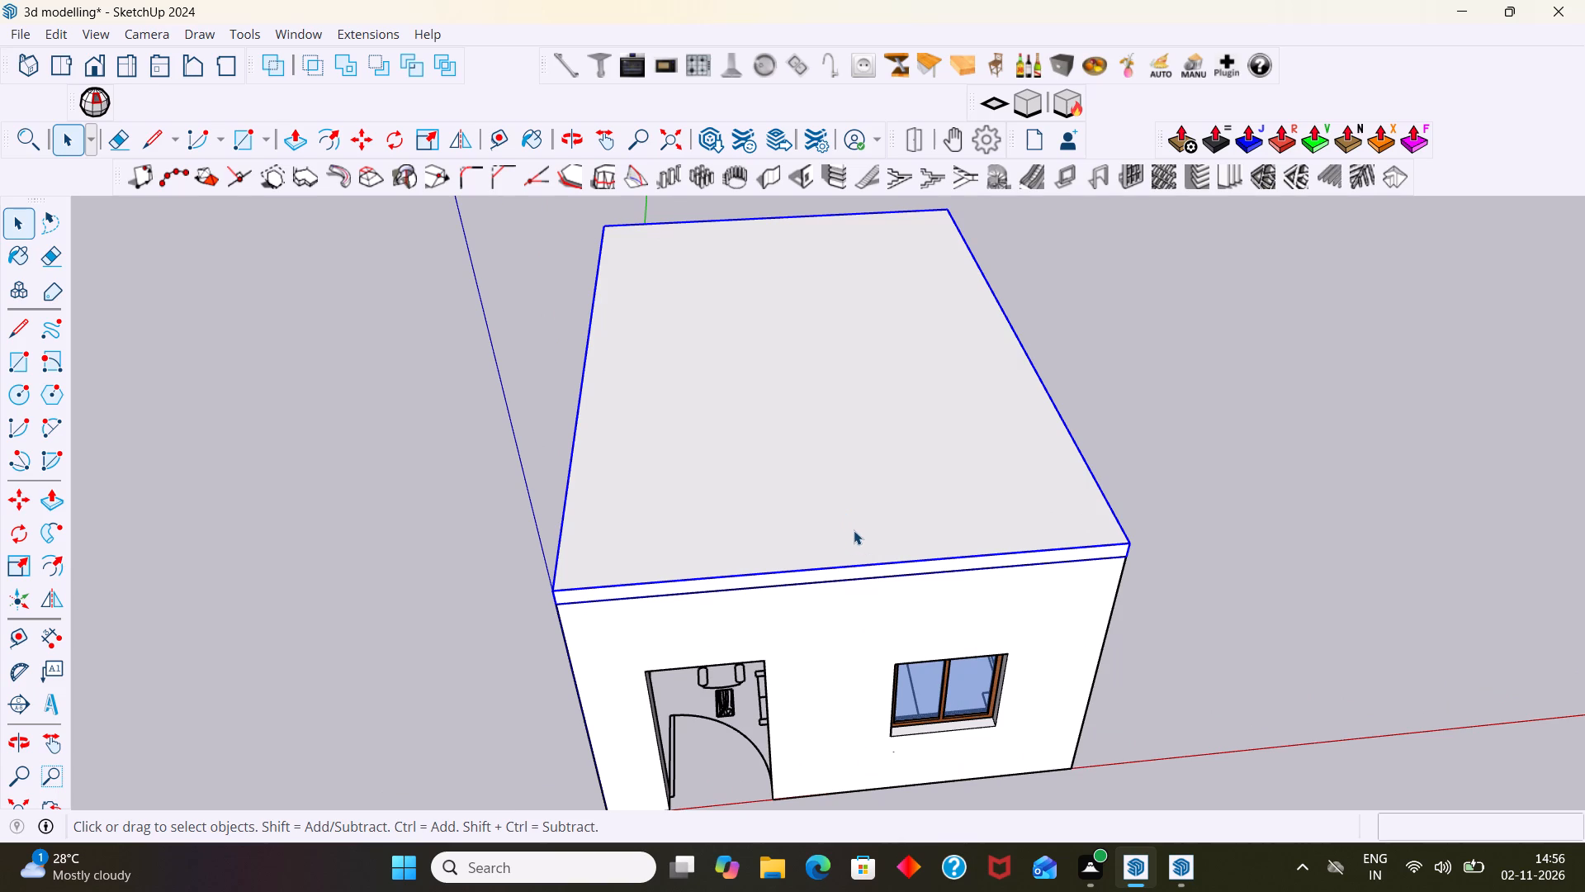
right_click(890, 534)
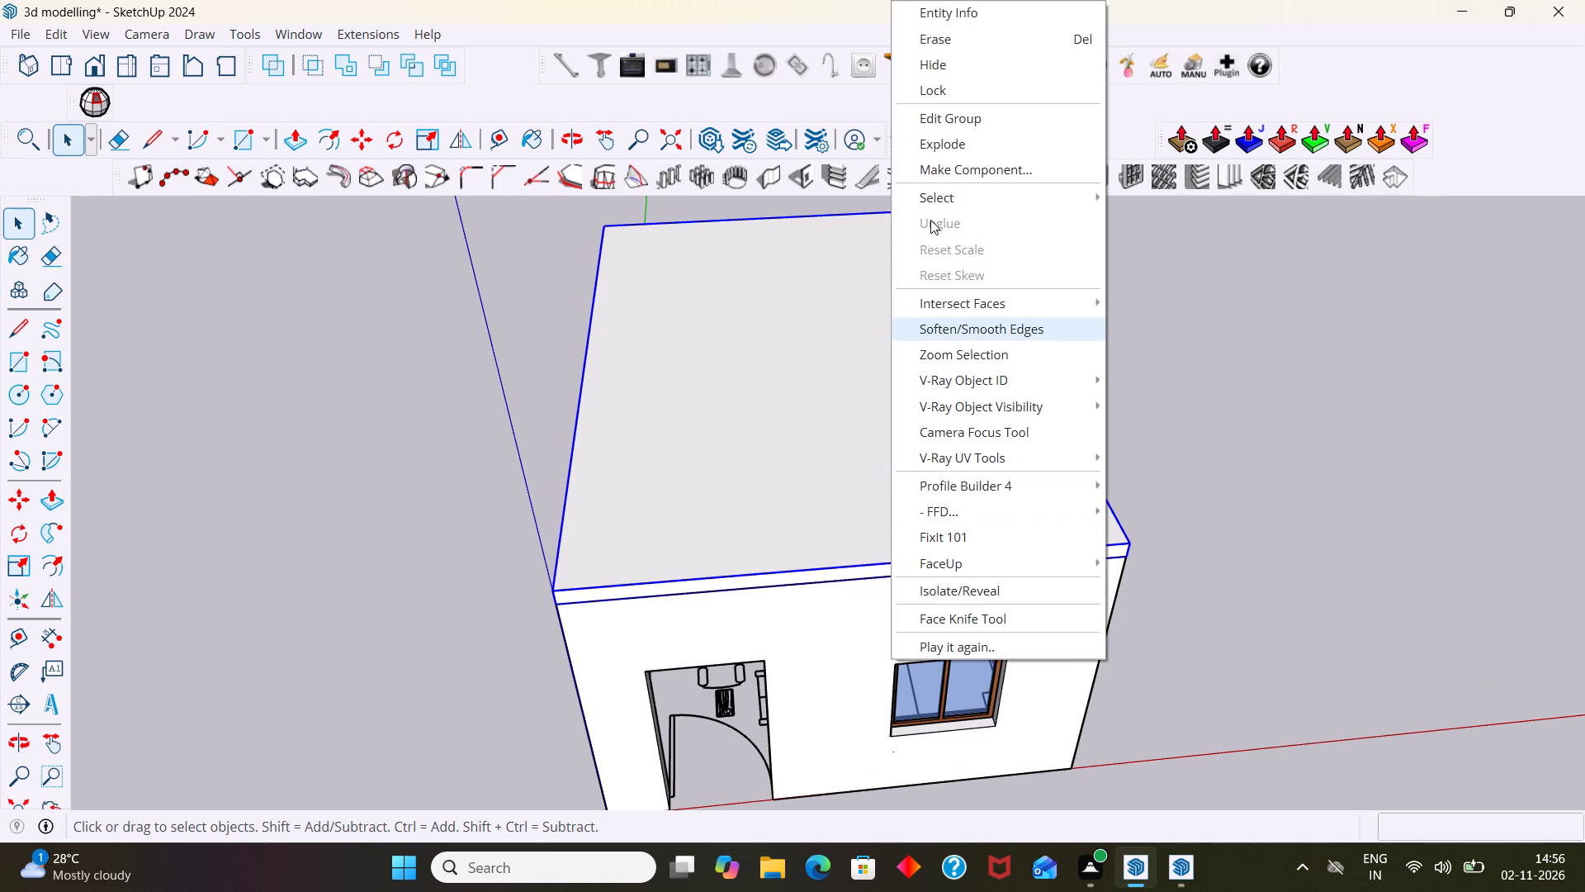
click(939, 69)
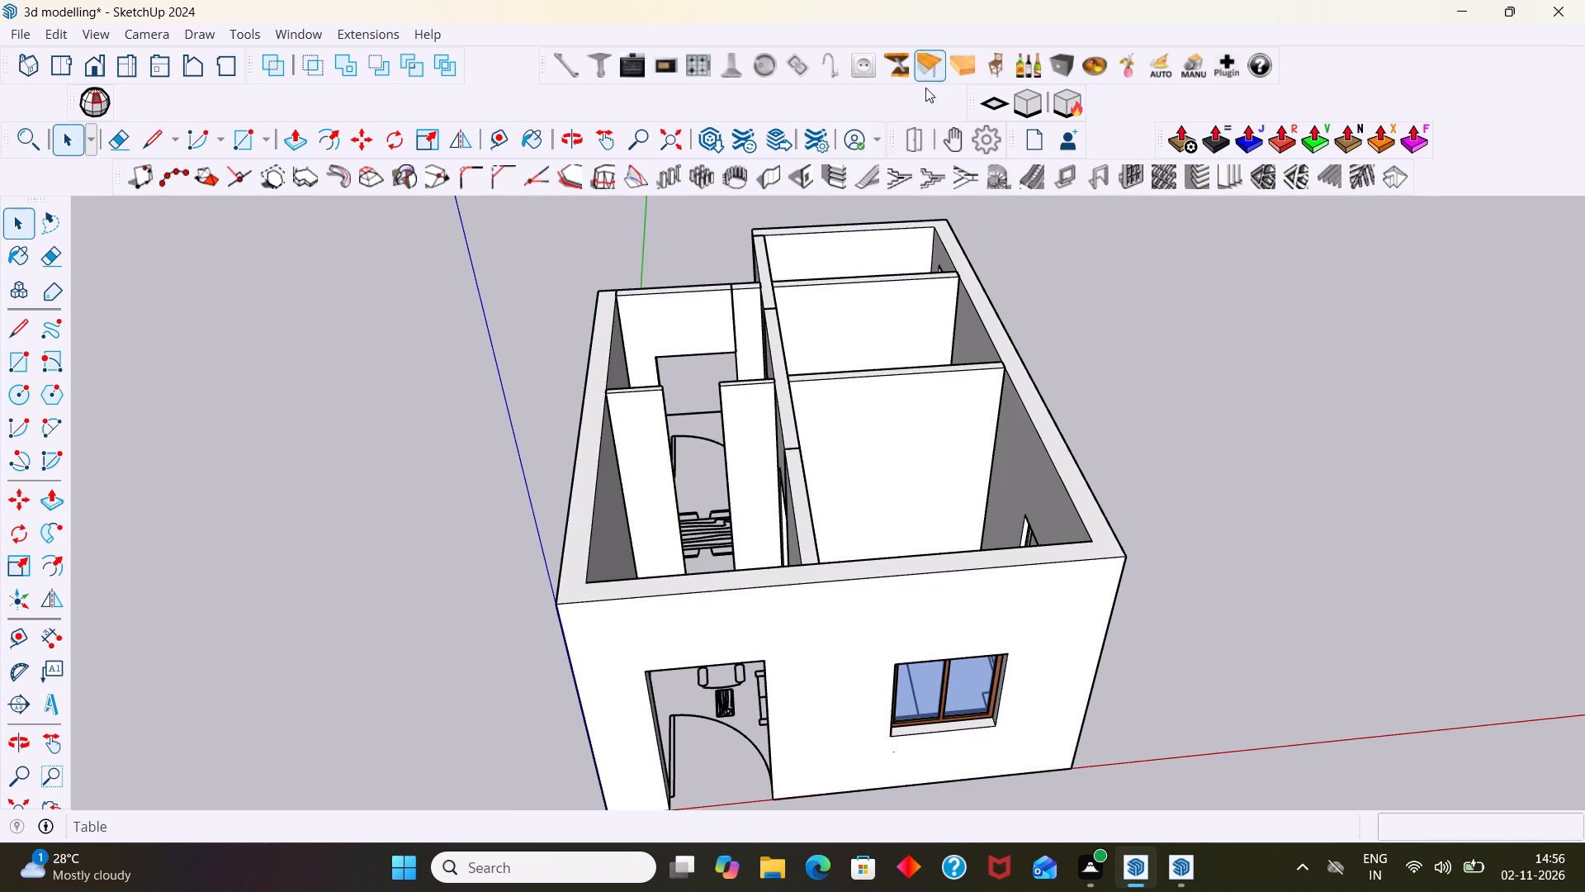
Examine the room layout, partition walls and both framed windows from above.
middle_drag(884, 561, 586, 648)
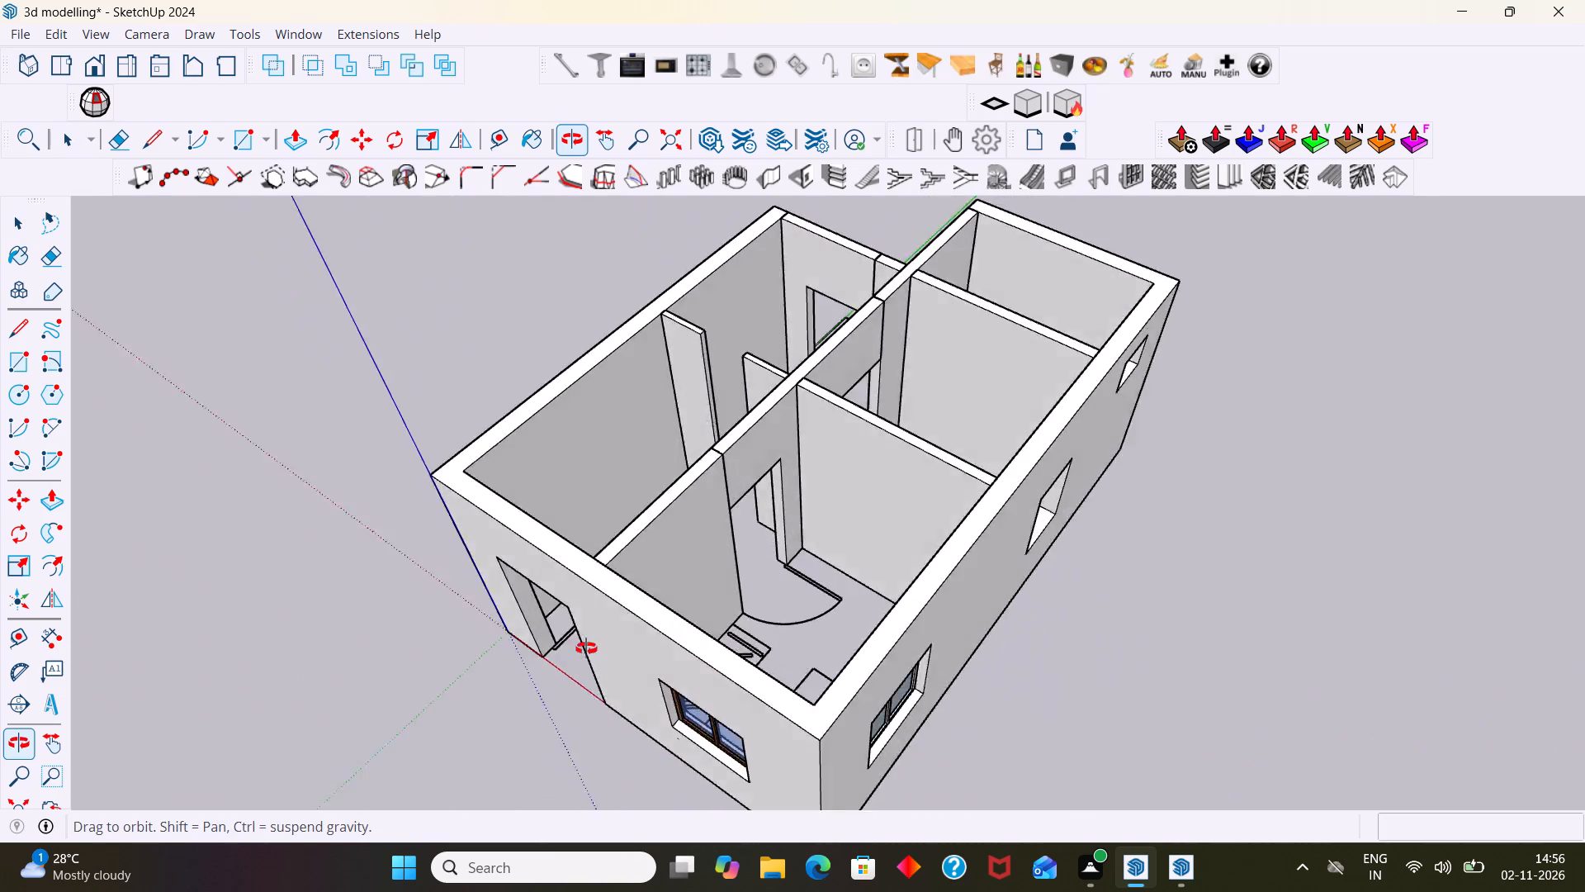
middle_drag(586, 648, 413, 551)
scroll(629, 516, down, 4)
middle_drag(701, 563, 1027, 807)
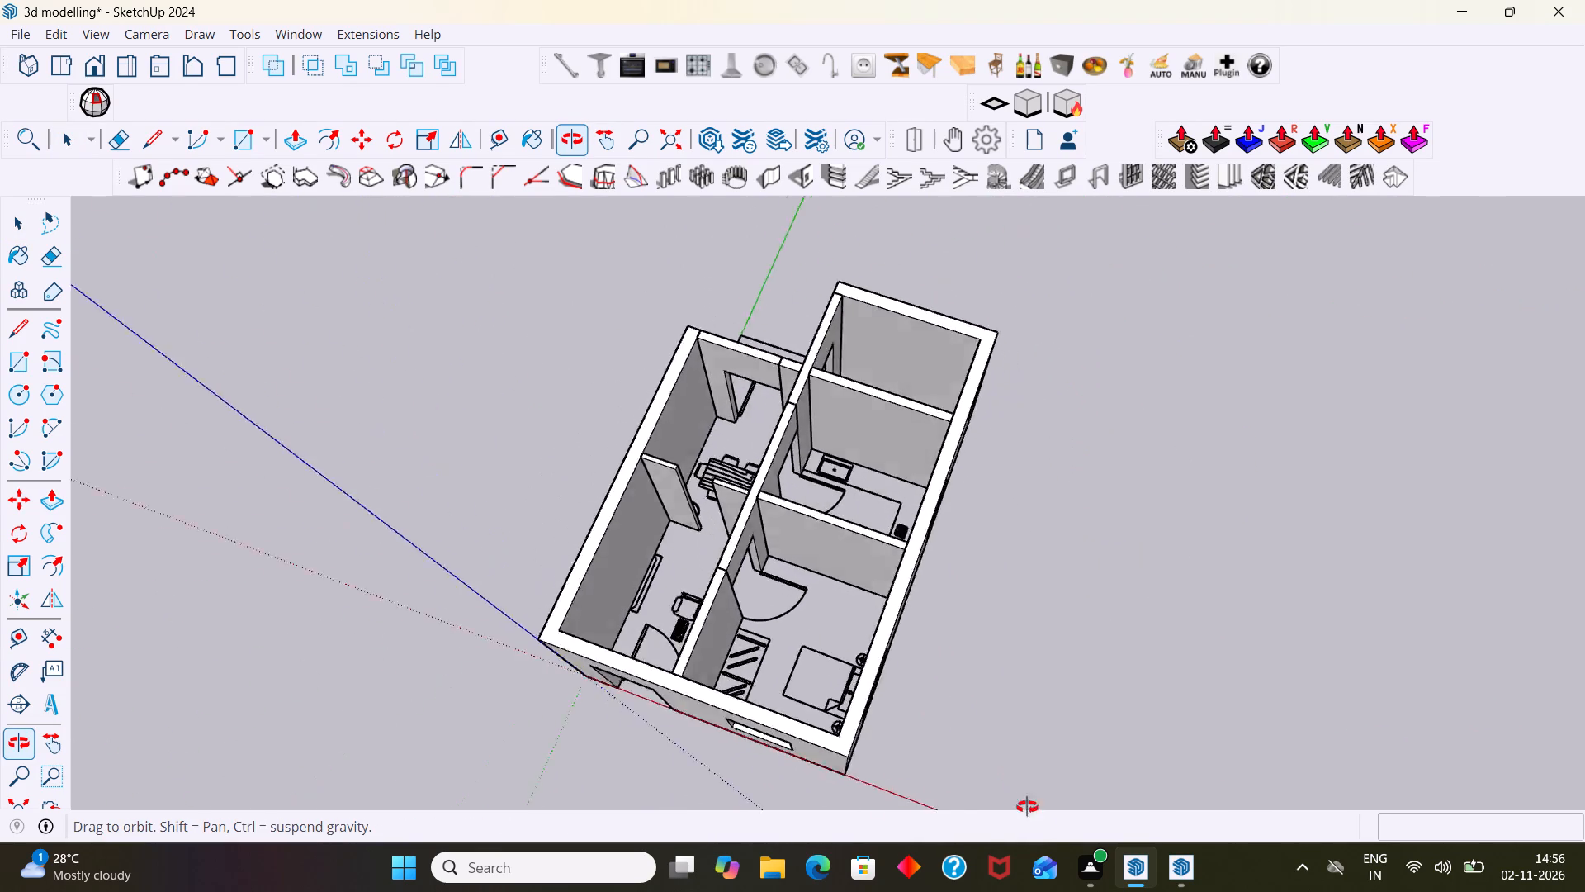
middle_drag(1027, 807, 1135, 742)
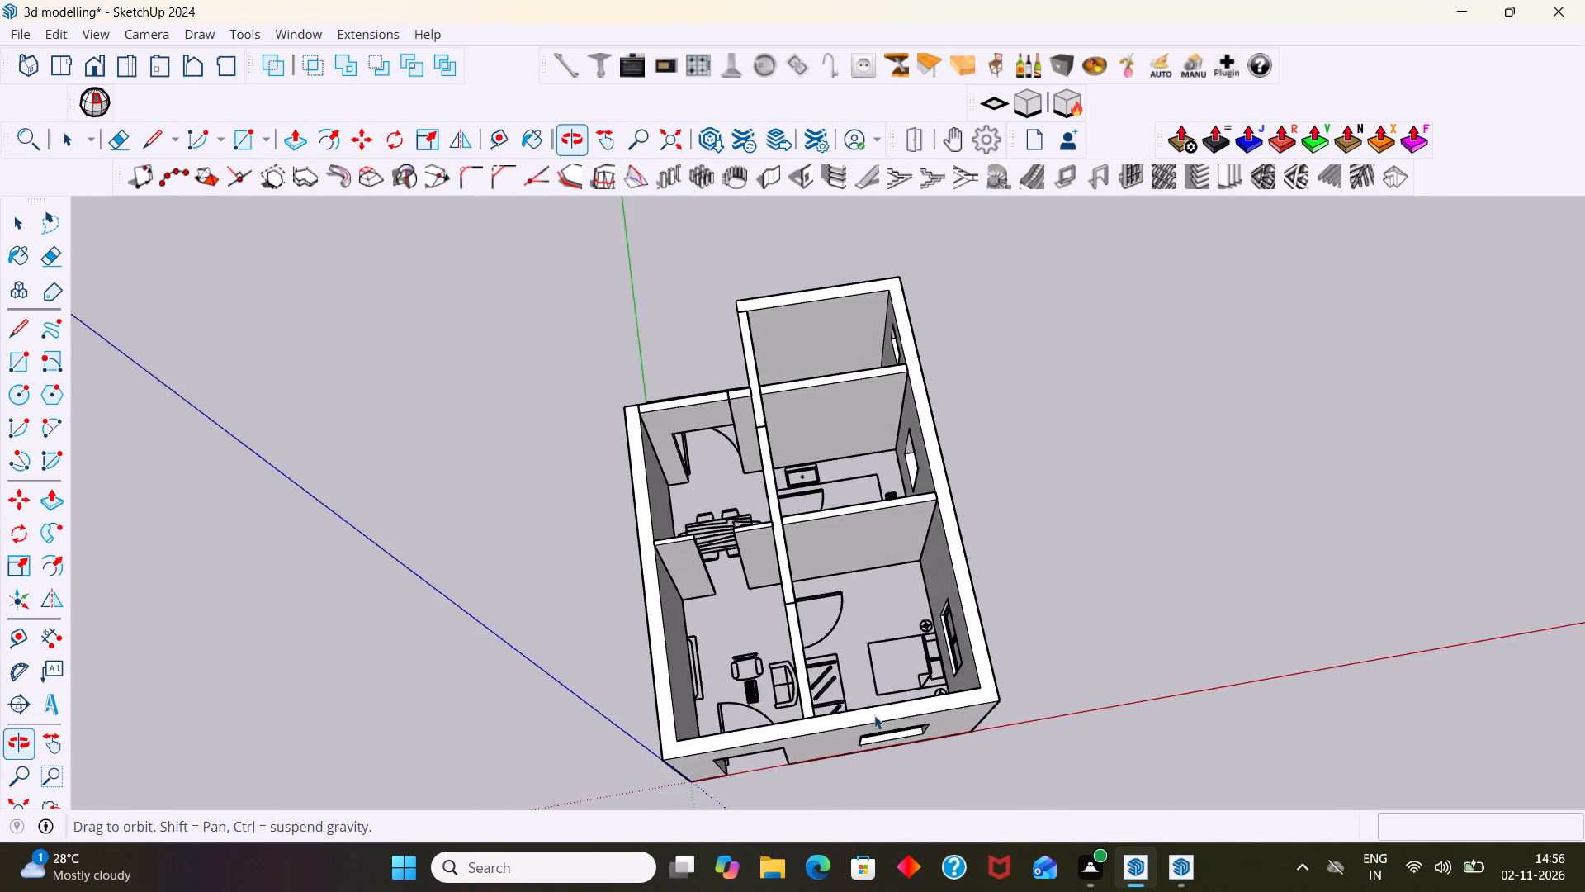
scroll(855, 691, up, 8)
middle_drag(780, 622, 1069, 566)
scroll(929, 576, up, 1)
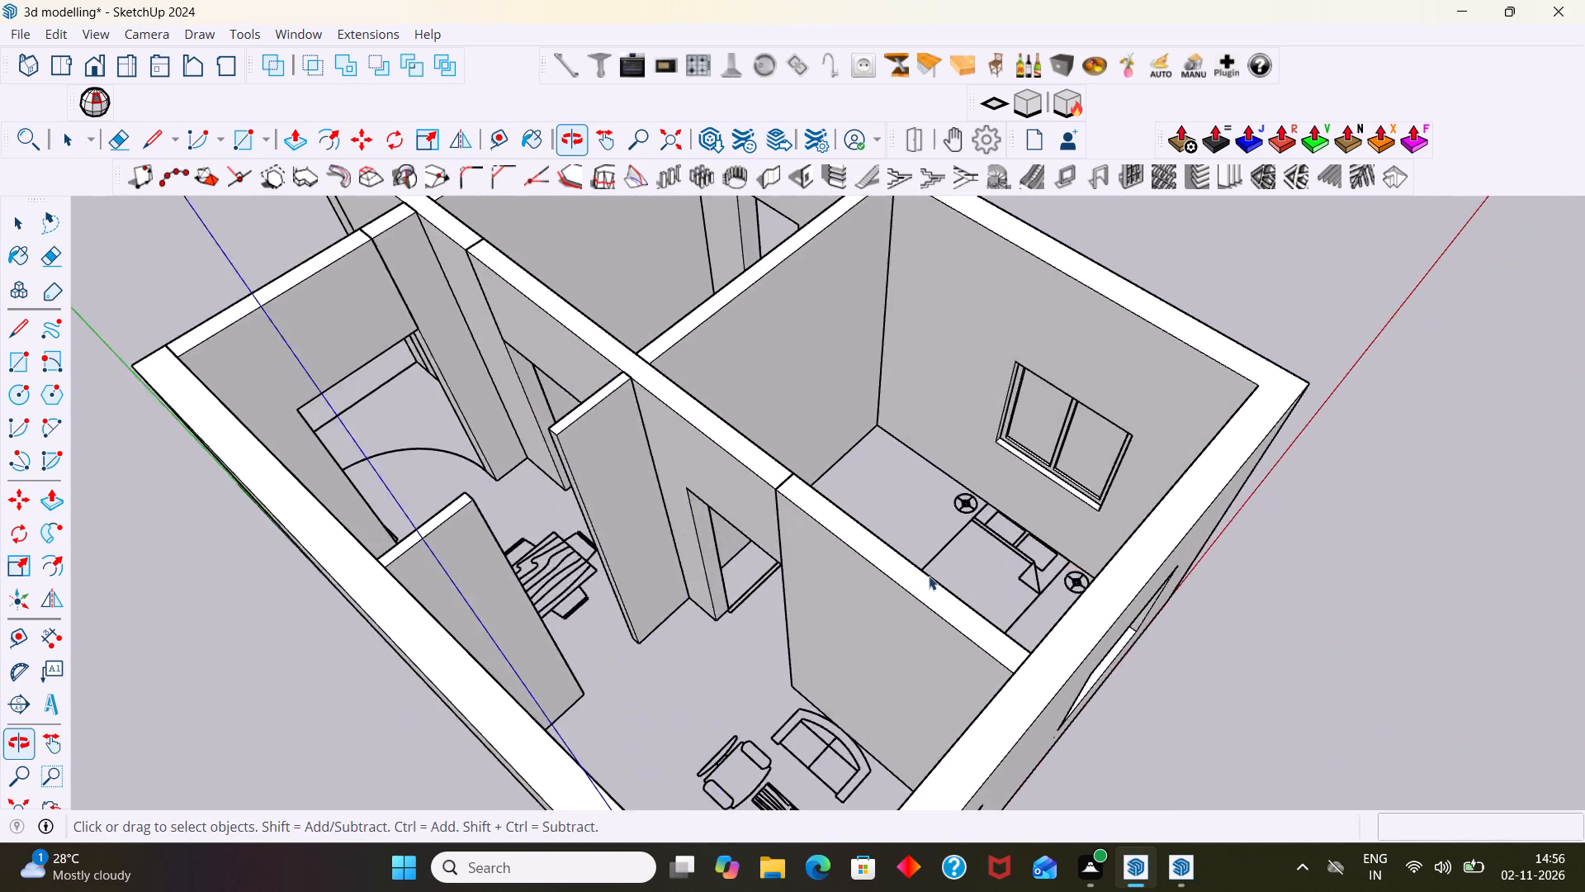
scroll(925, 576, down, 7)
middle_drag(901, 664, 776, 667)
middle_drag(785, 643, 672, 563)
middle_drag(668, 625, 632, 812)
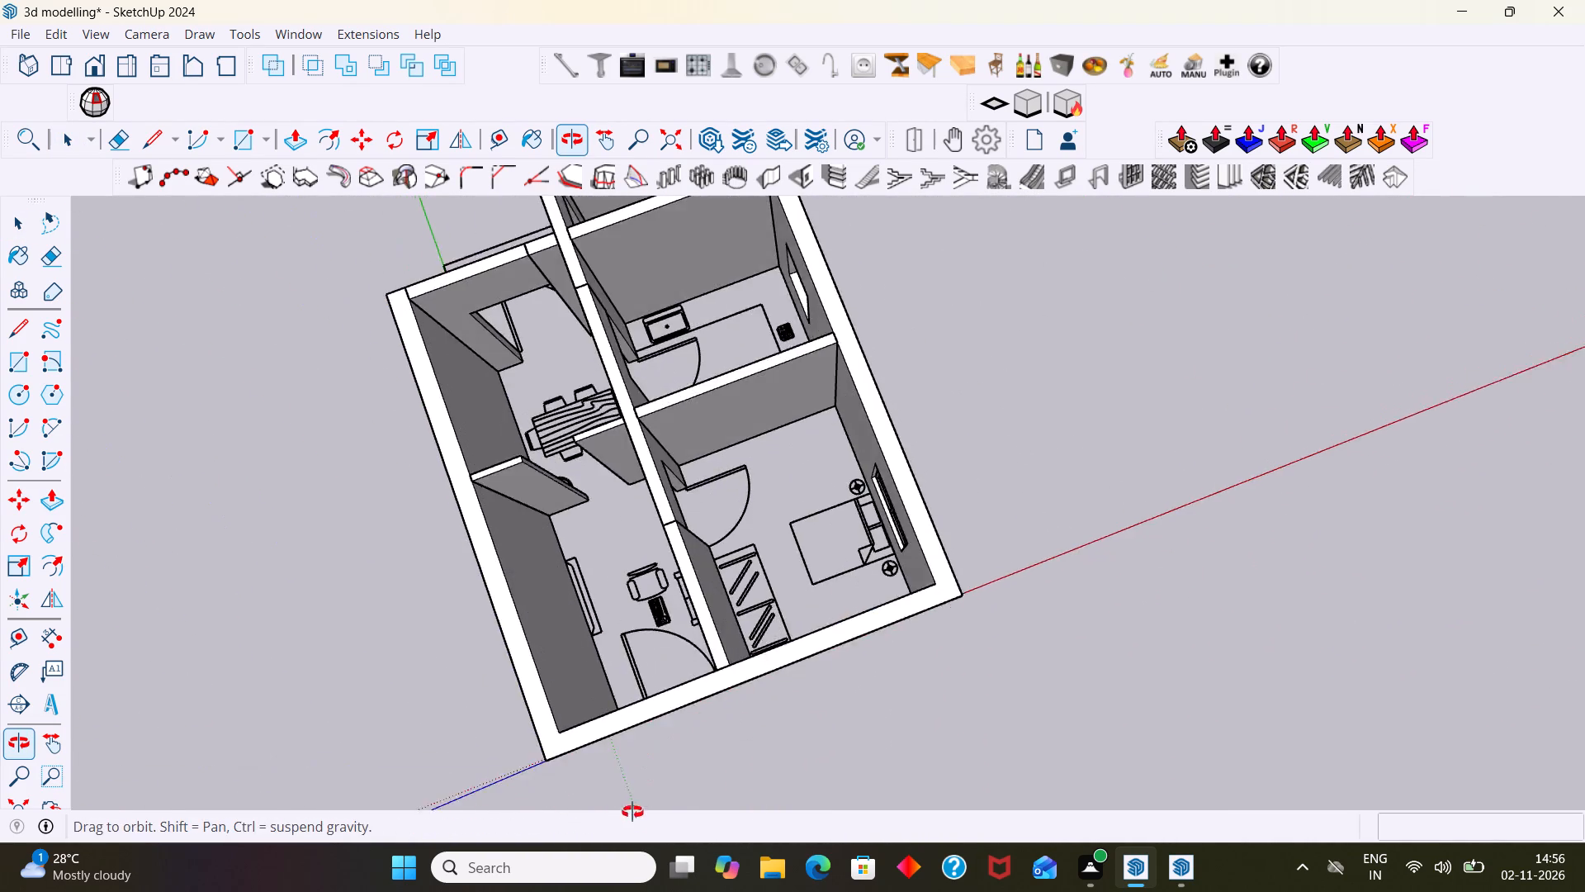
middle_drag(632, 812, 610, 729)
scroll(620, 615, up, 3)
middle_drag(667, 601, 731, 561)
scroll(706, 599, up, 2)
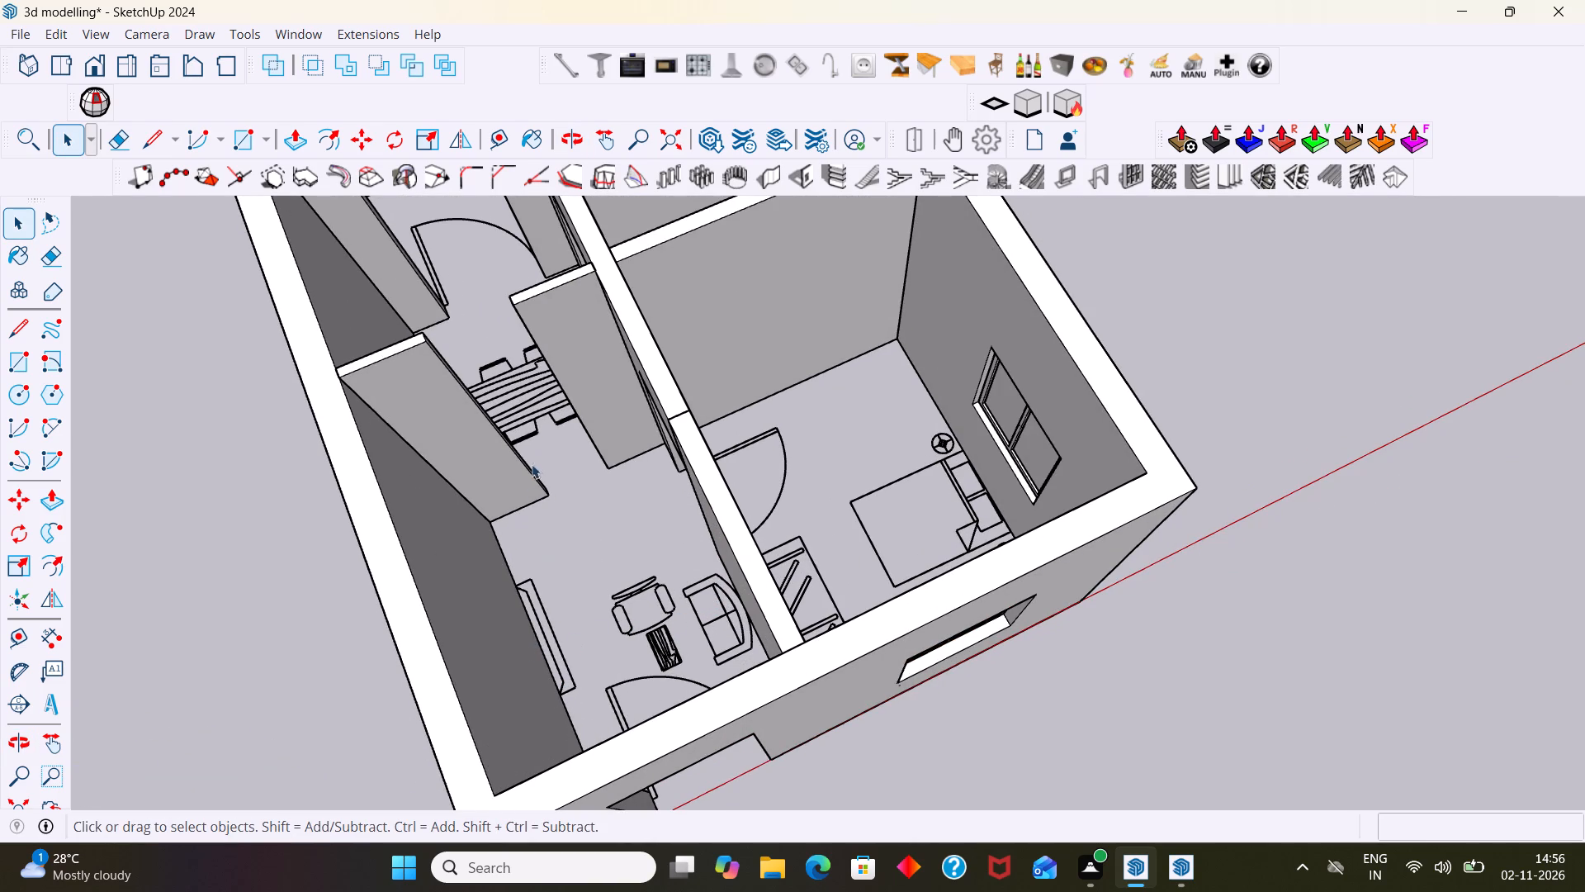
Examine the interior doorways and partitions around the dining and living areas from several angles.
middle_drag(584, 466, 650, 413)
scroll(583, 430, up, 5)
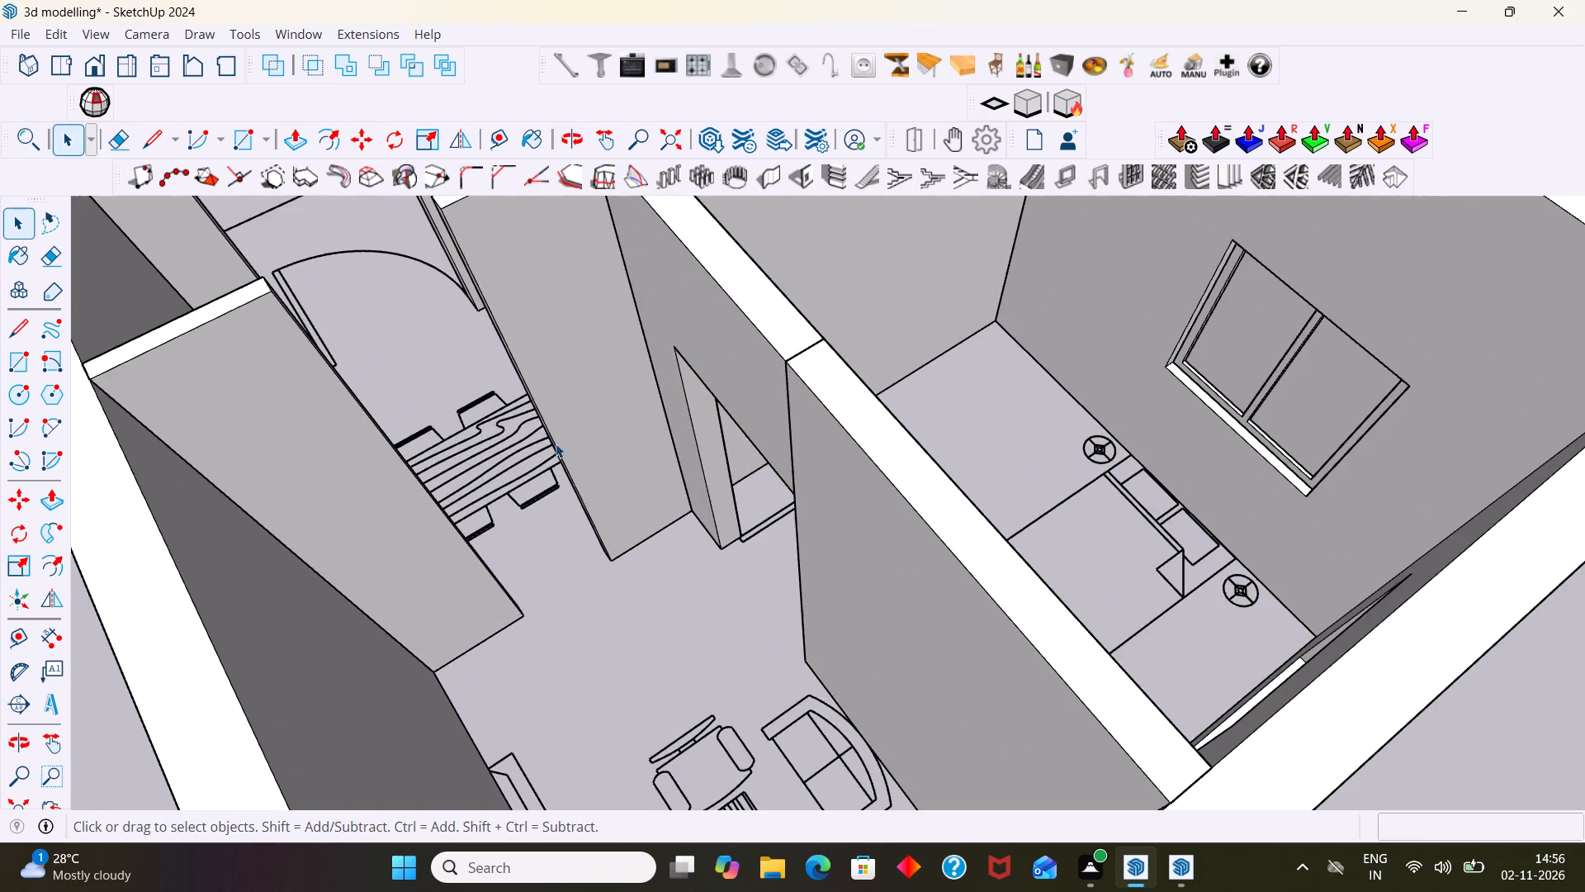
middle_drag(548, 447, 594, 425)
scroll(589, 418, down, 7)
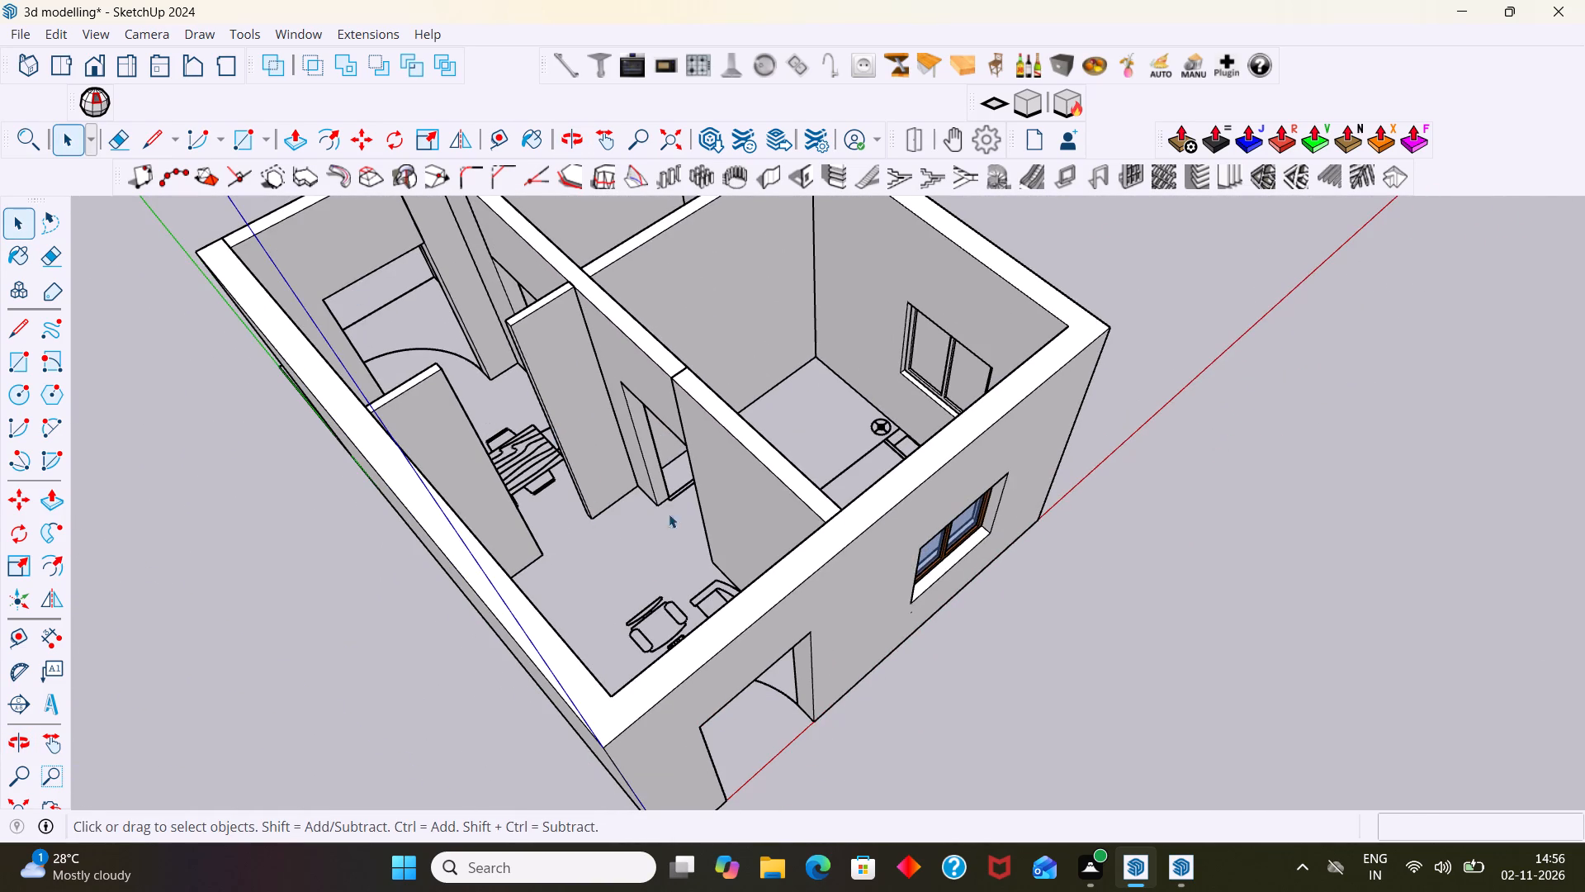
scroll(542, 409, up, 5)
middle_drag(549, 419, 639, 414)
scroll(528, 469, up, 3)
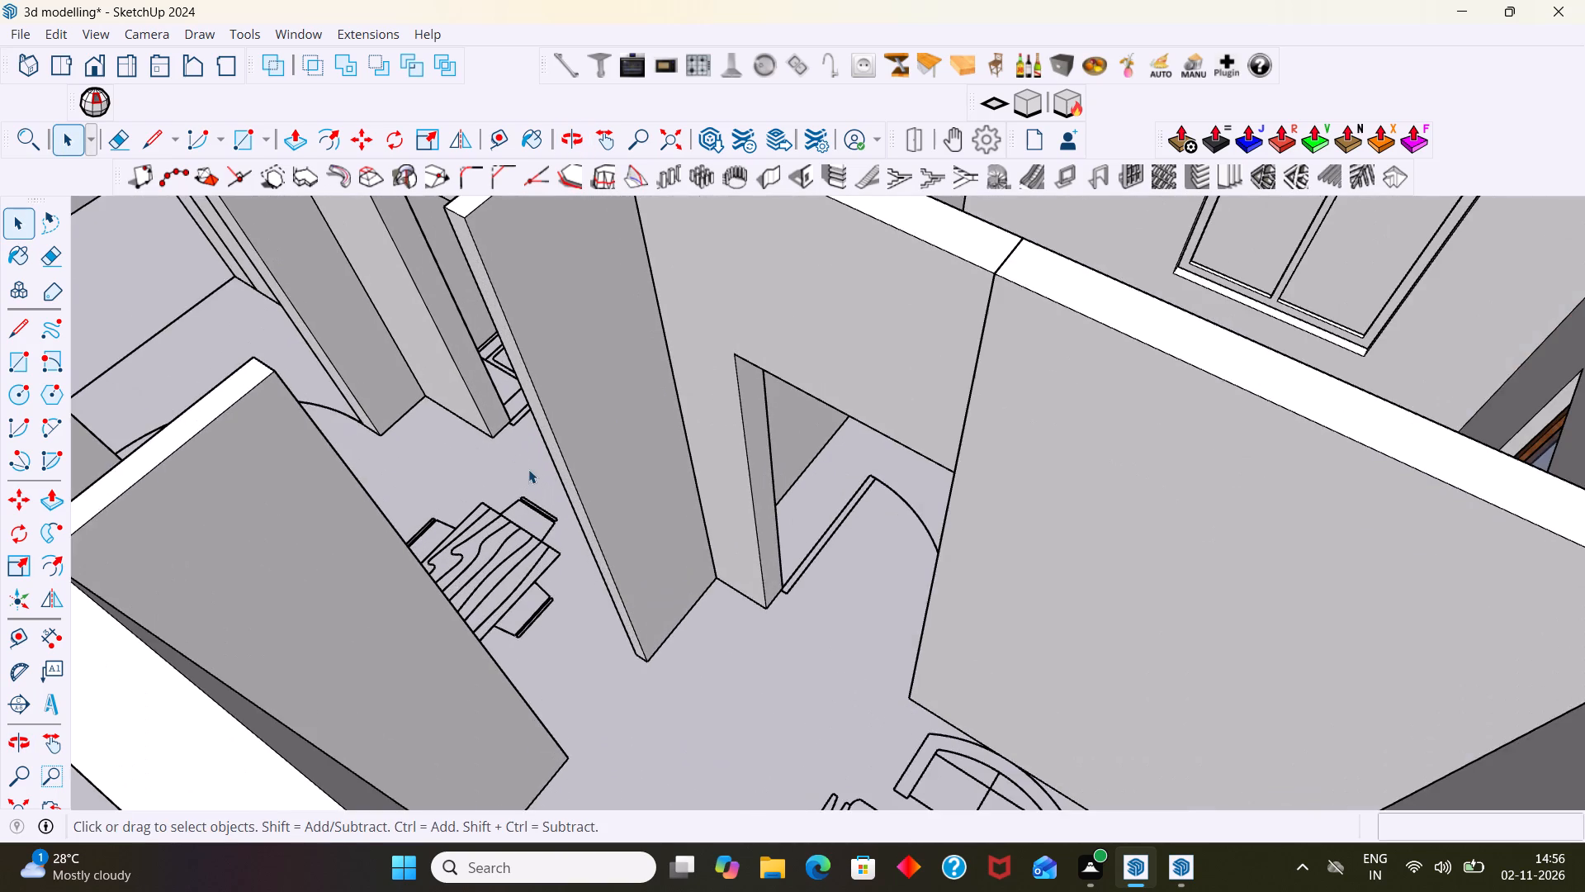
scroll(553, 467, down, 2)
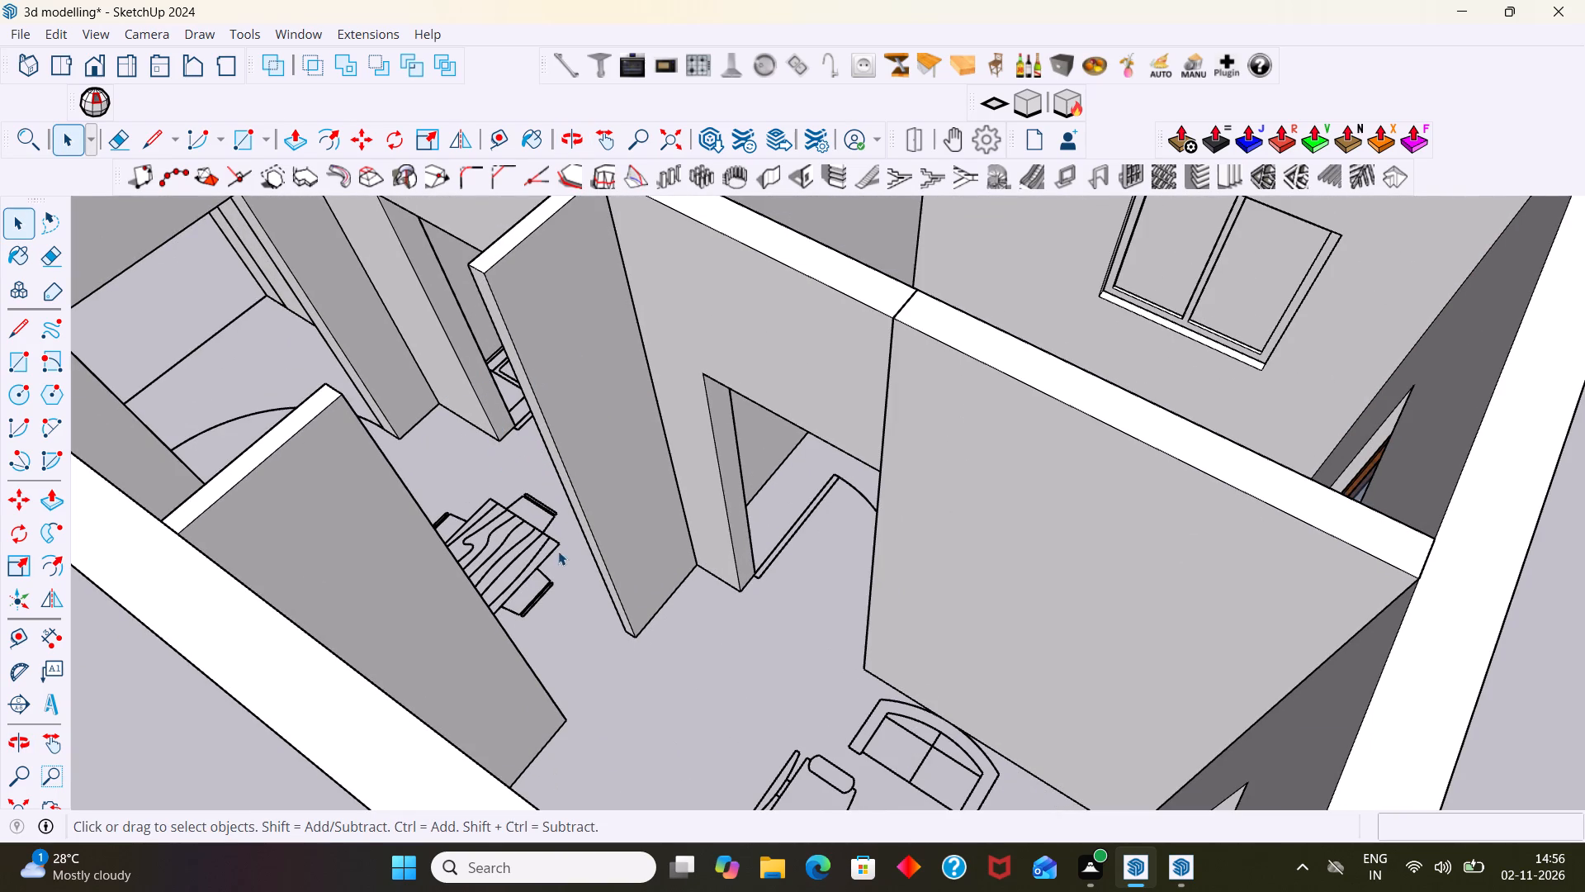
middle_drag(541, 554, 668, 542)
scroll(658, 535, down, 7)
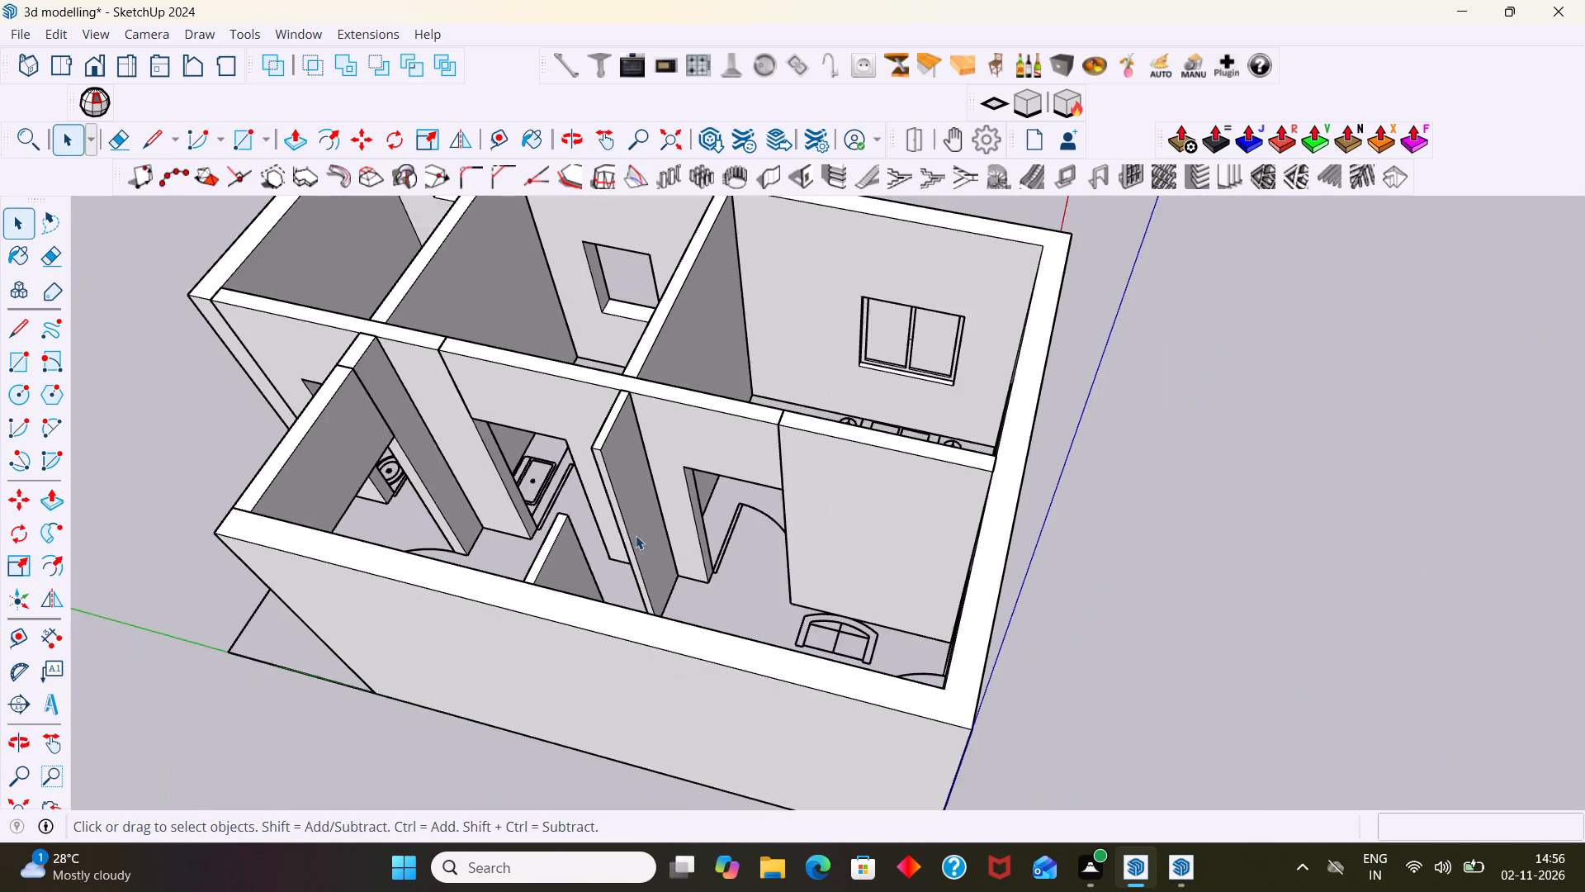
middle_drag(629, 541, 542, 615)
scroll(495, 501, up, 6)
middle_drag(539, 434, 699, 380)
scroll(646, 388, down, 7)
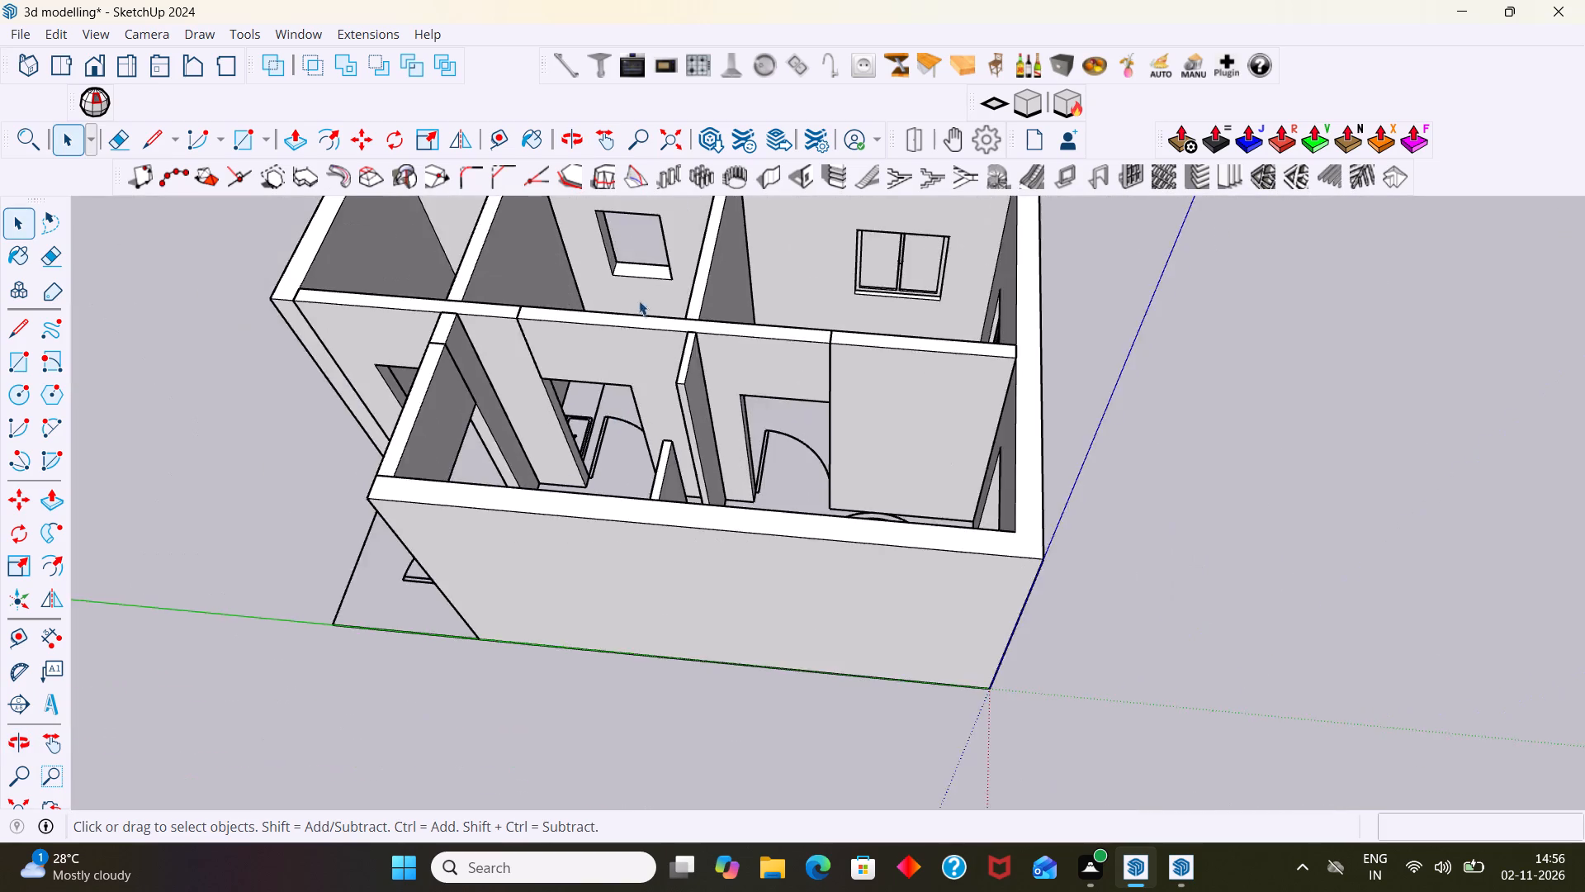
middle_drag(639, 301, 614, 484)
scroll(616, 413, up, 6)
scroll(646, 460, down, 1)
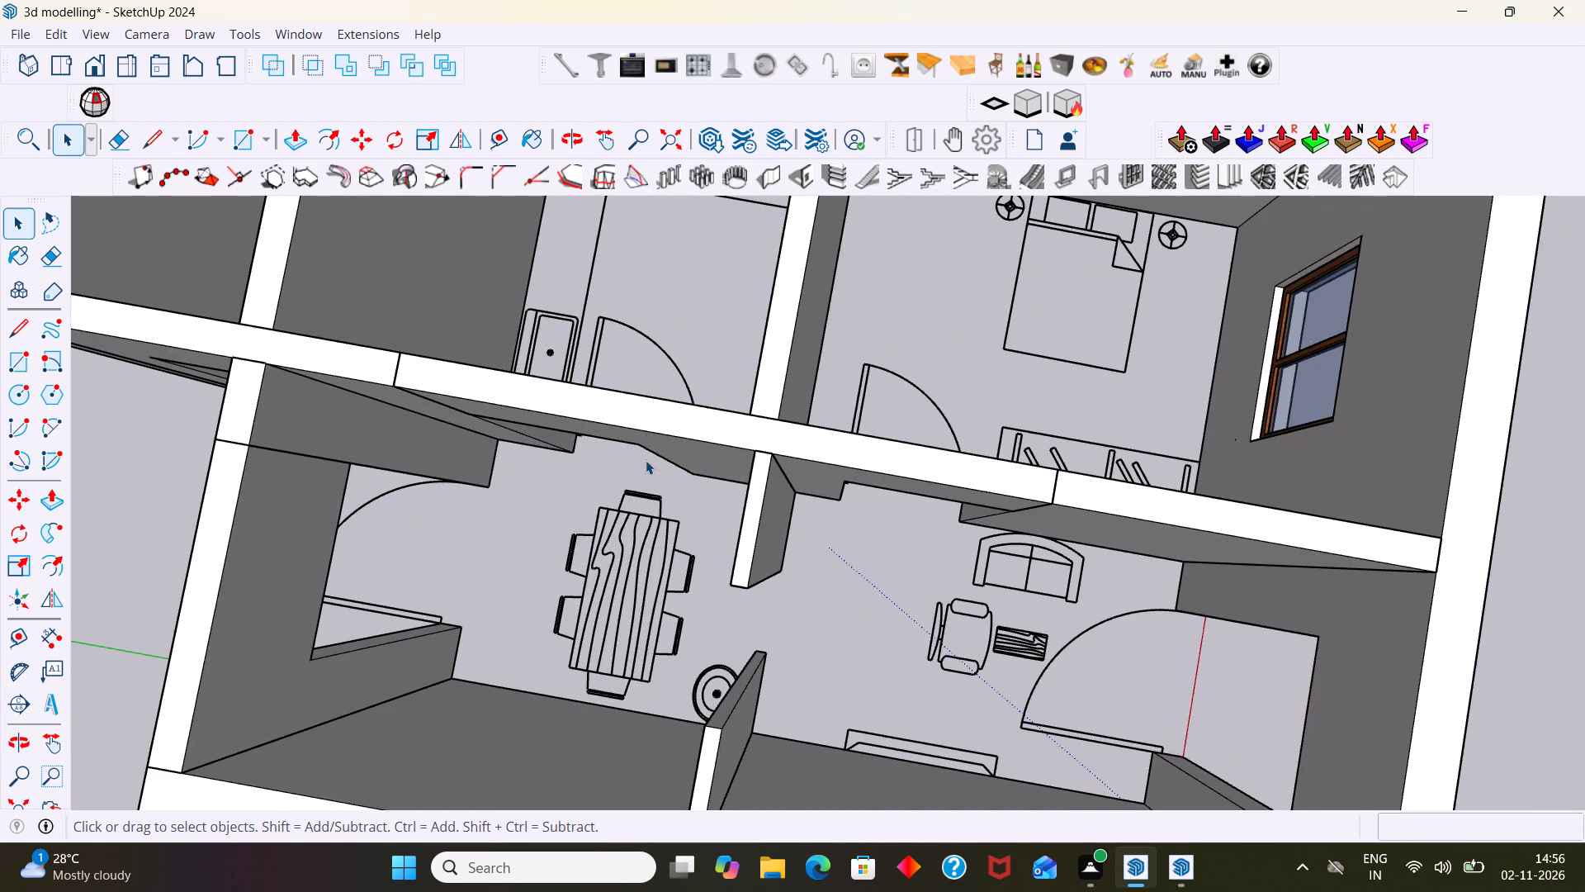
middle_drag(646, 453, 701, 325)
scroll(657, 453, down, 4)
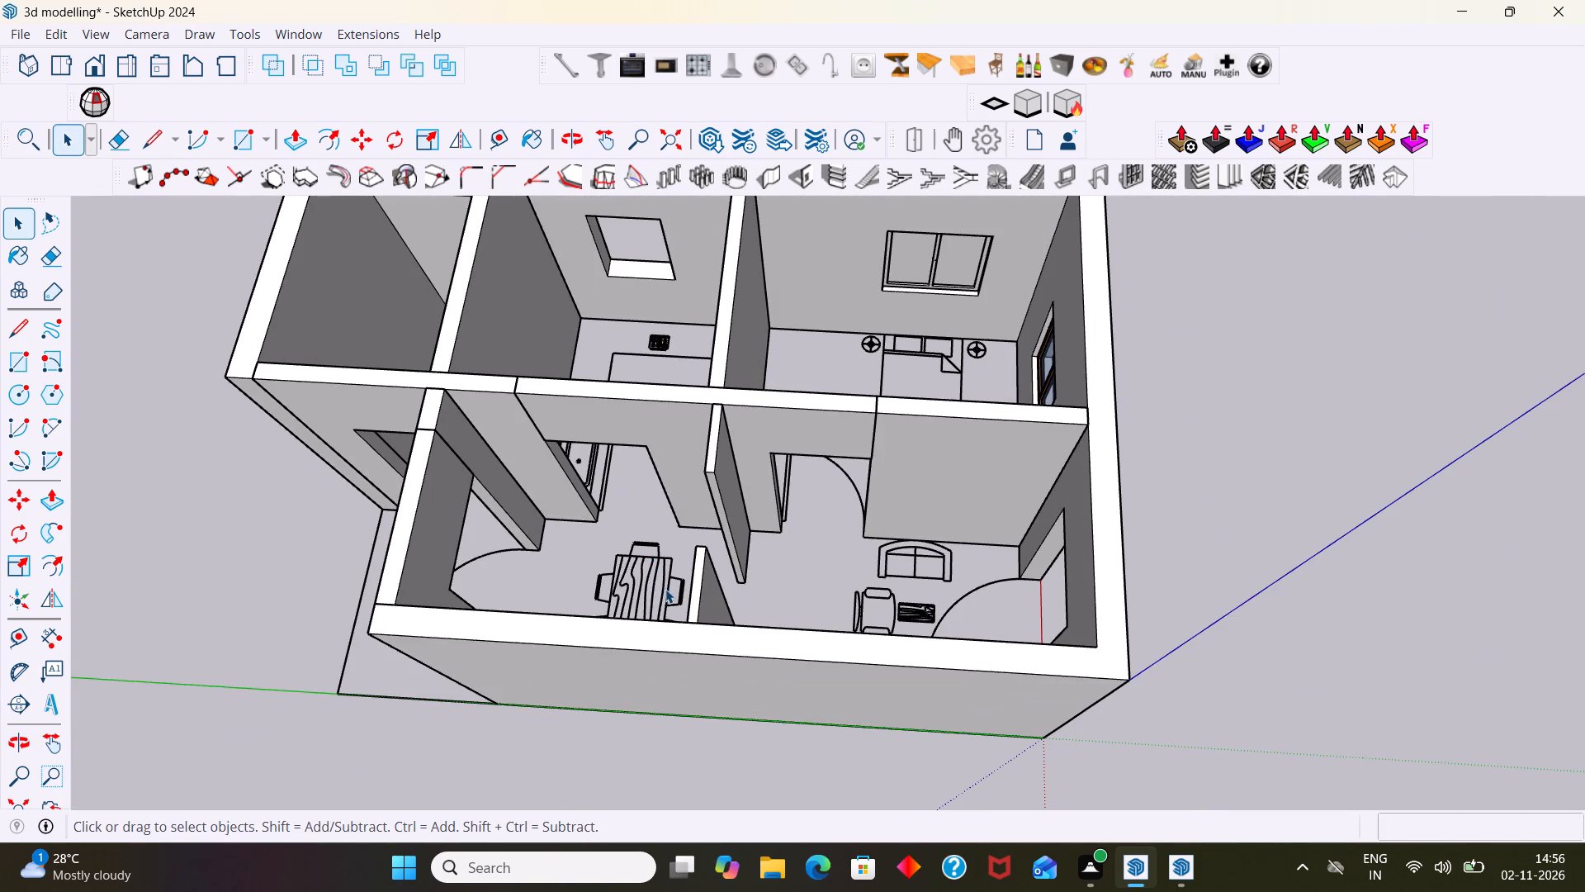
Examine the dining, living, bedroom, kitchen and toilet rooms with their doorways from above.
scroll(661, 591, up, 2)
middle_drag(641, 629, 587, 681)
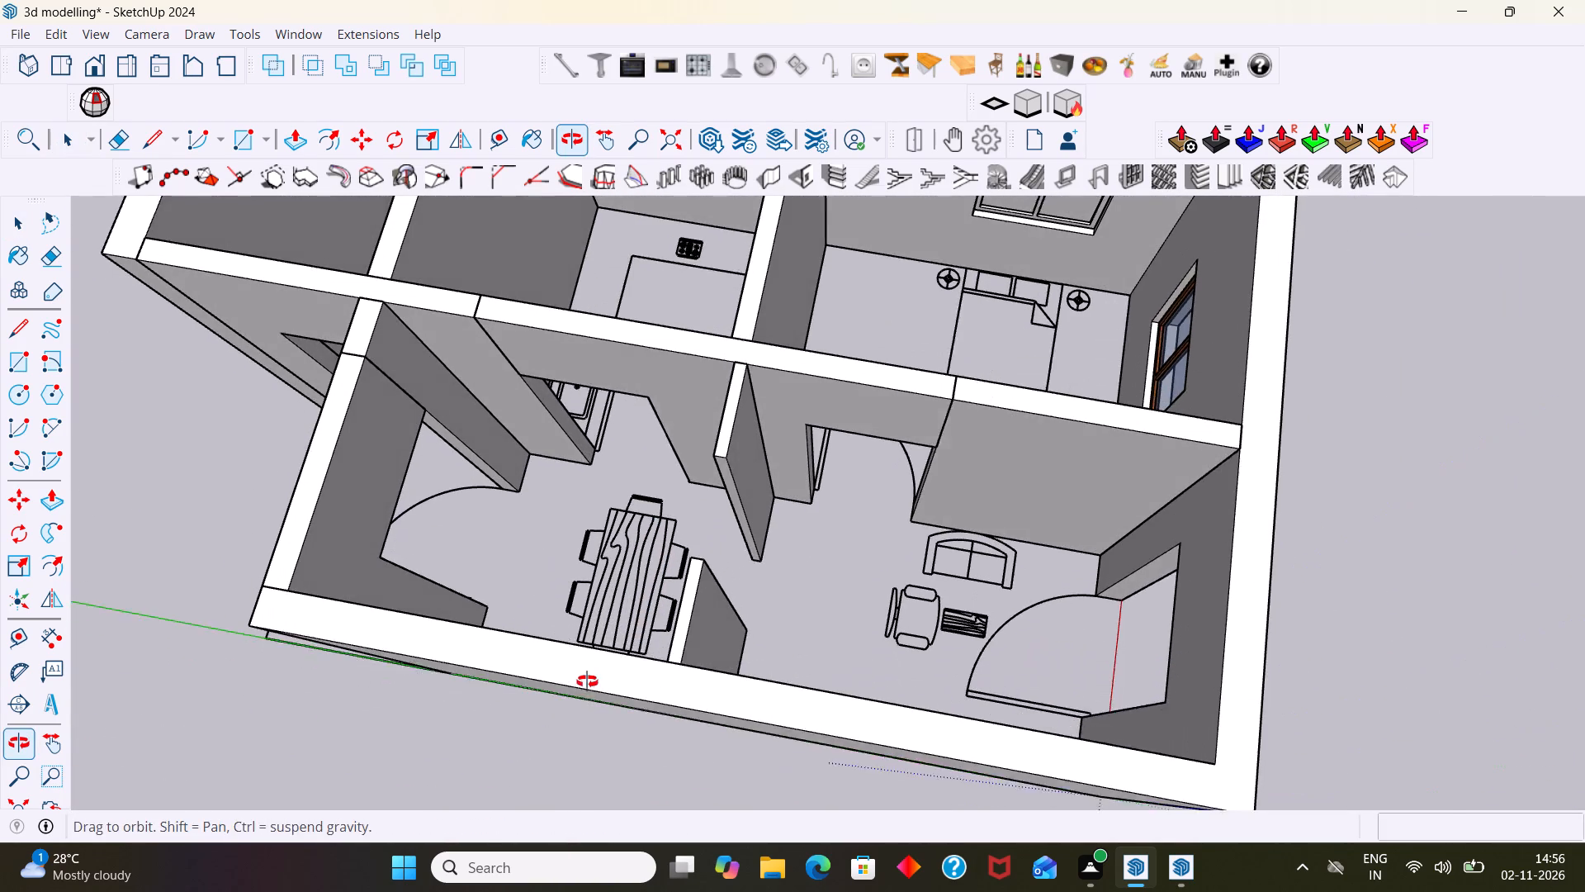
middle_drag(587, 681, 583, 681)
scroll(622, 577, up, 3)
scroll(607, 555, down, 4)
middle_drag(662, 558, 716, 542)
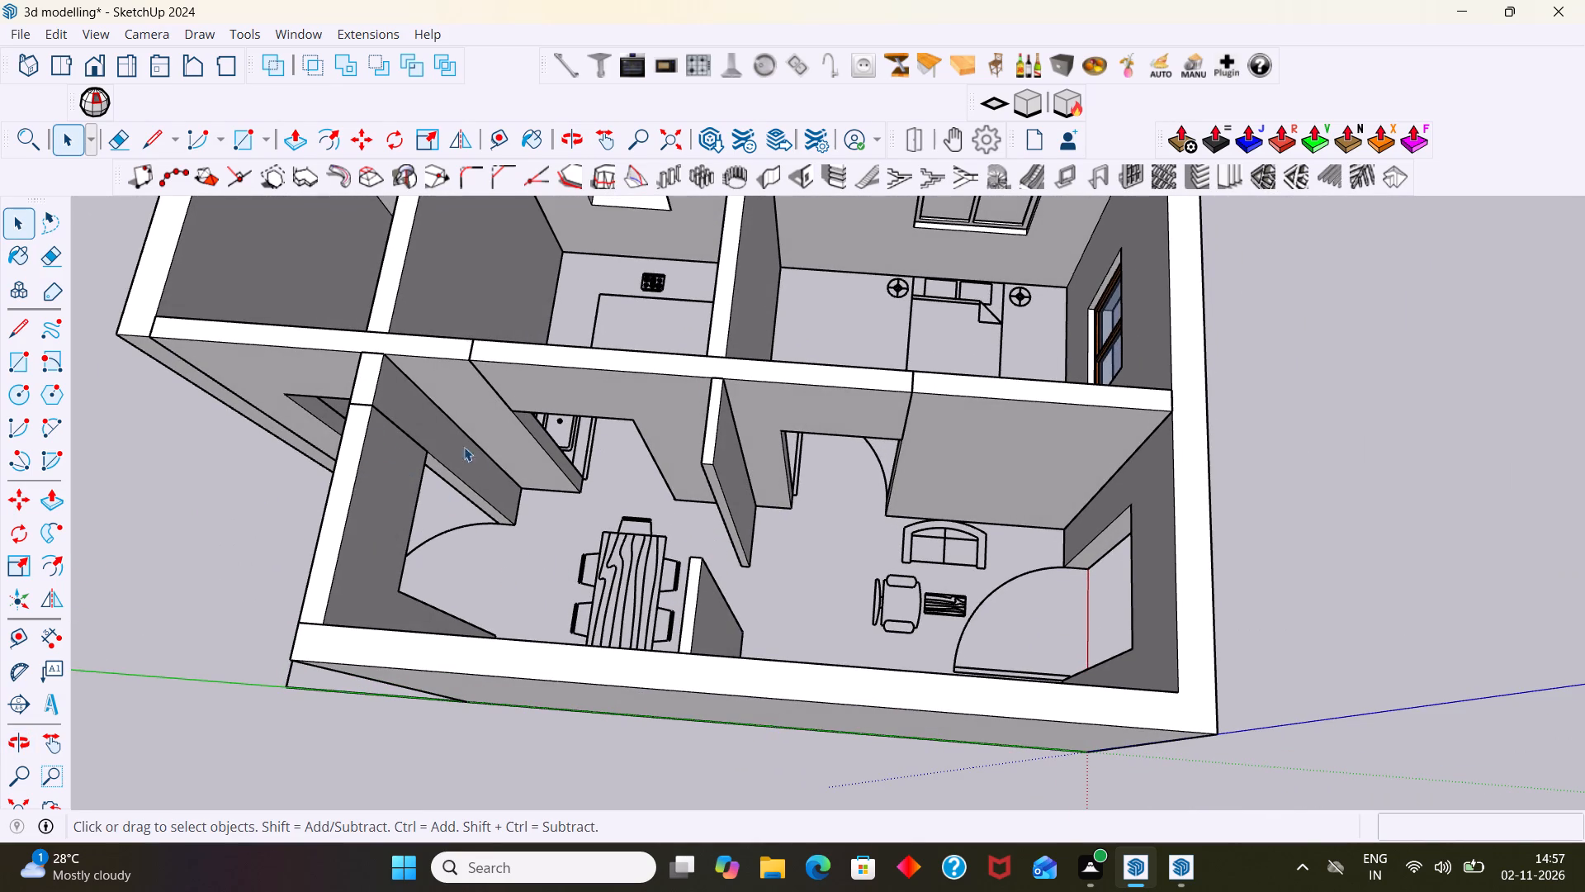
shift+middle_drag(626, 445, 630, 568)
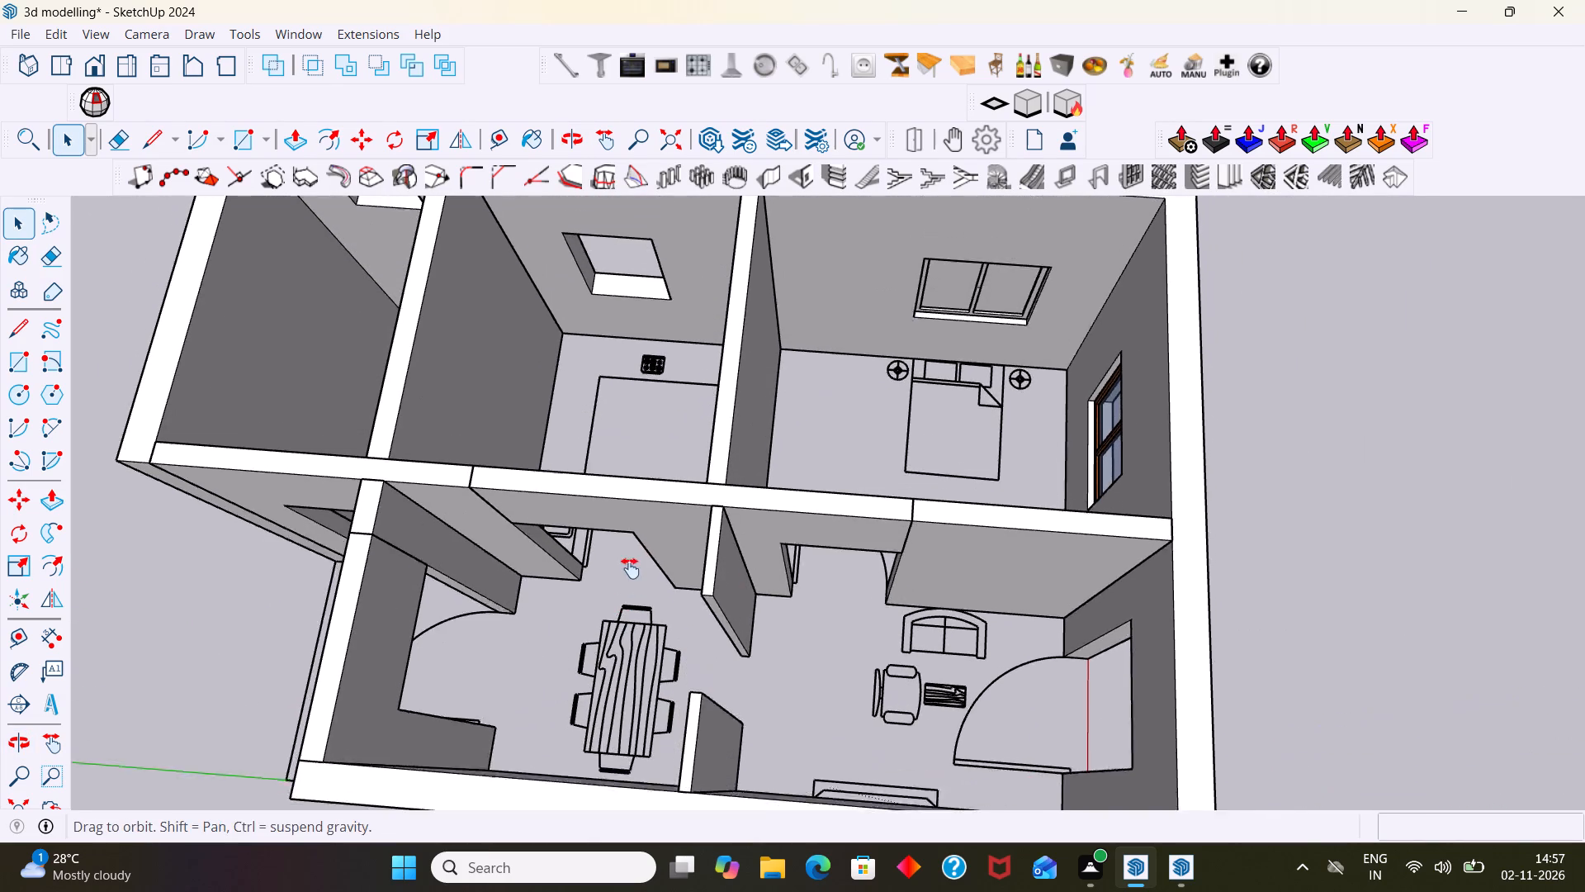
shift+middle_drag(630, 568, 633, 577)
scroll(615, 550, up, 3)
middle_drag(614, 533, 777, 572)
scroll(608, 504, down, 9)
shift+middle_drag(428, 562, 758, 478)
middle_drag(756, 484, 784, 448)
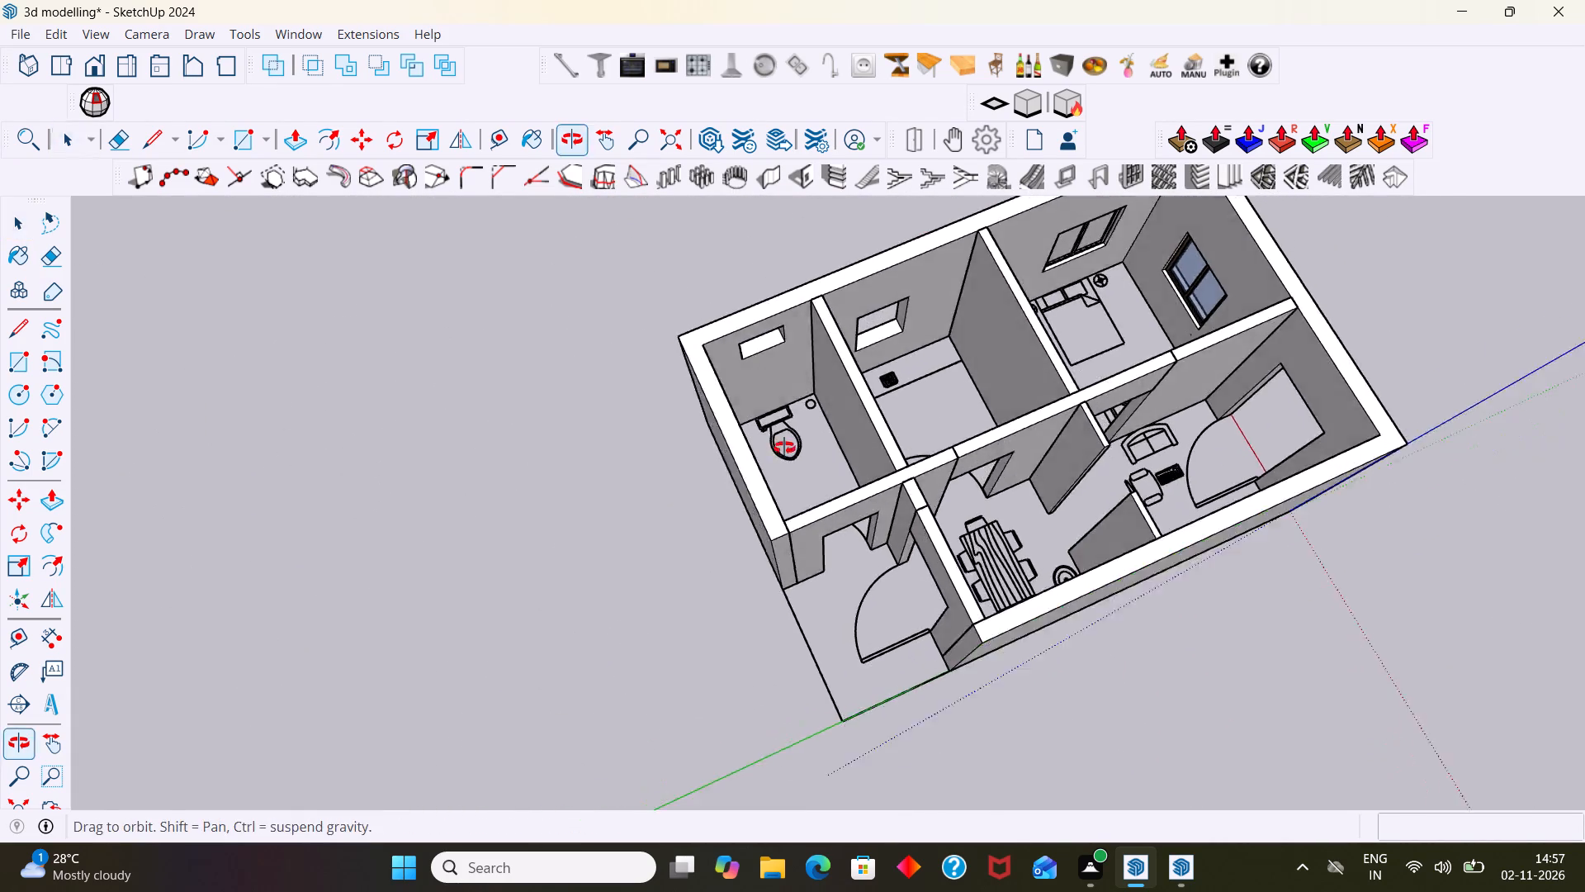
middle_drag(784, 448, 793, 429)
scroll(811, 467, up, 6)
middle_drag(811, 458, 690, 405)
scroll(820, 459, down, 4)
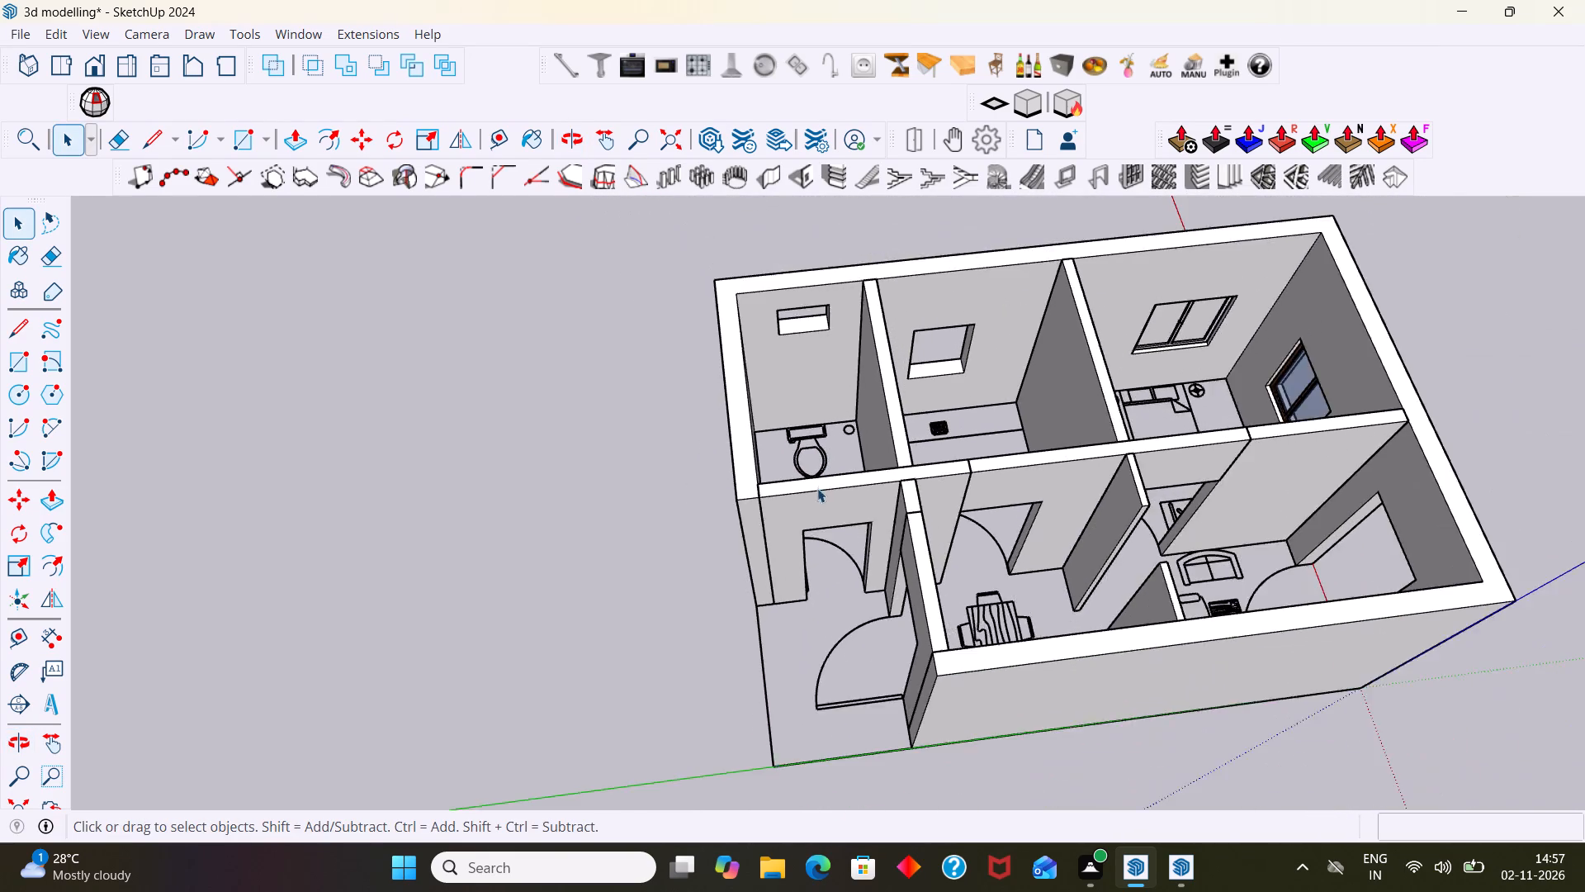
Examine the entrance porch, its two doorways and the adjoining outer walls from several angles.
scroll(817, 488, down, 5)
middle_drag(817, 525, 775, 496)
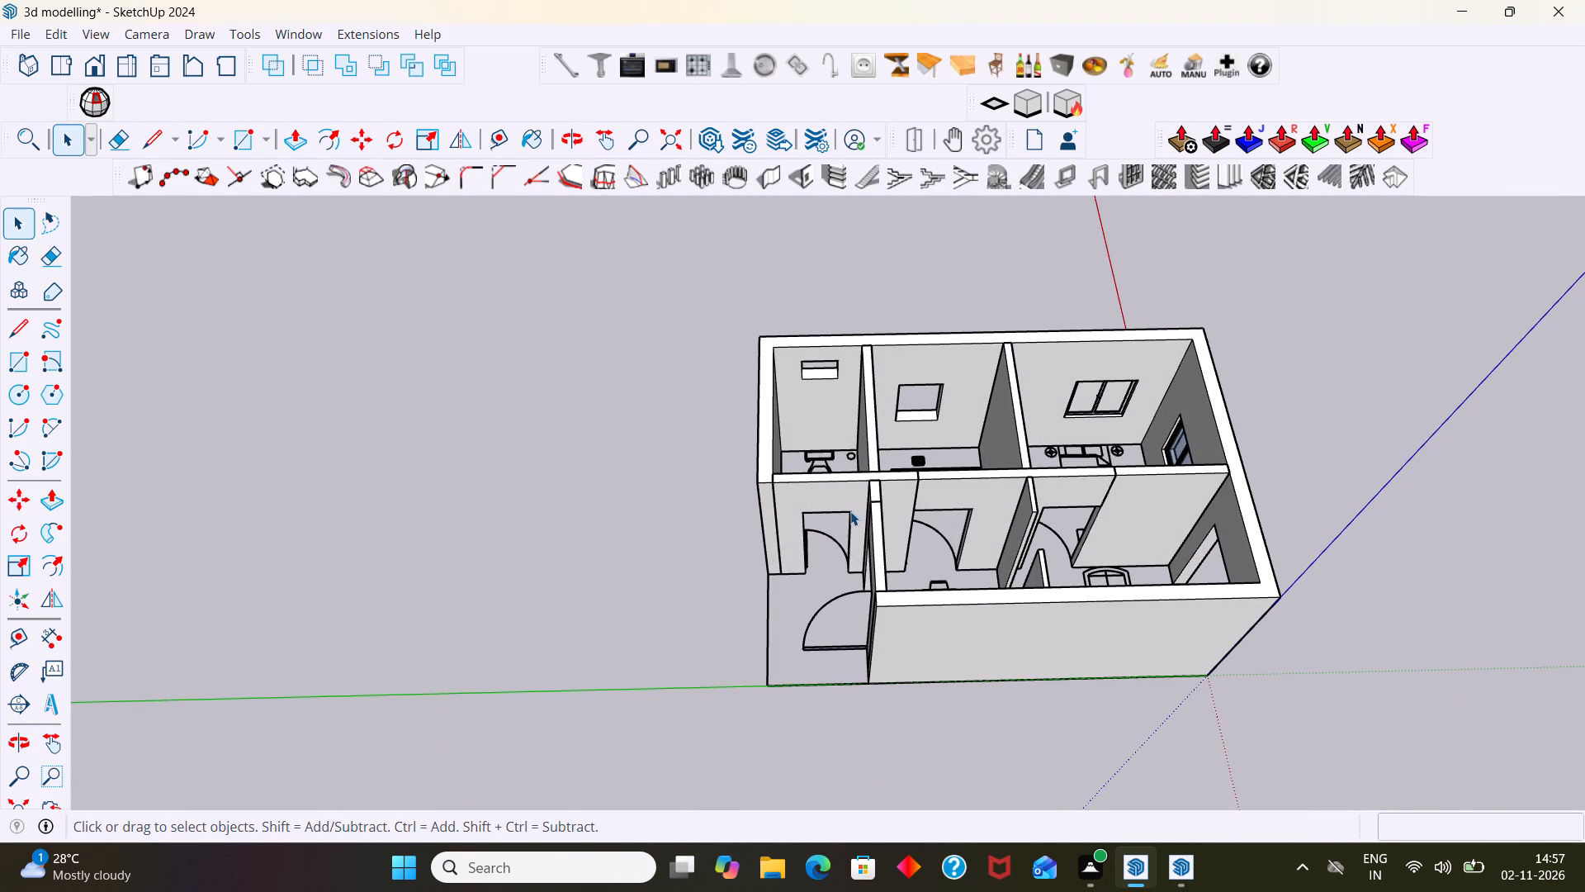
middle_drag(869, 557, 856, 658)
scroll(832, 588, up, 6)
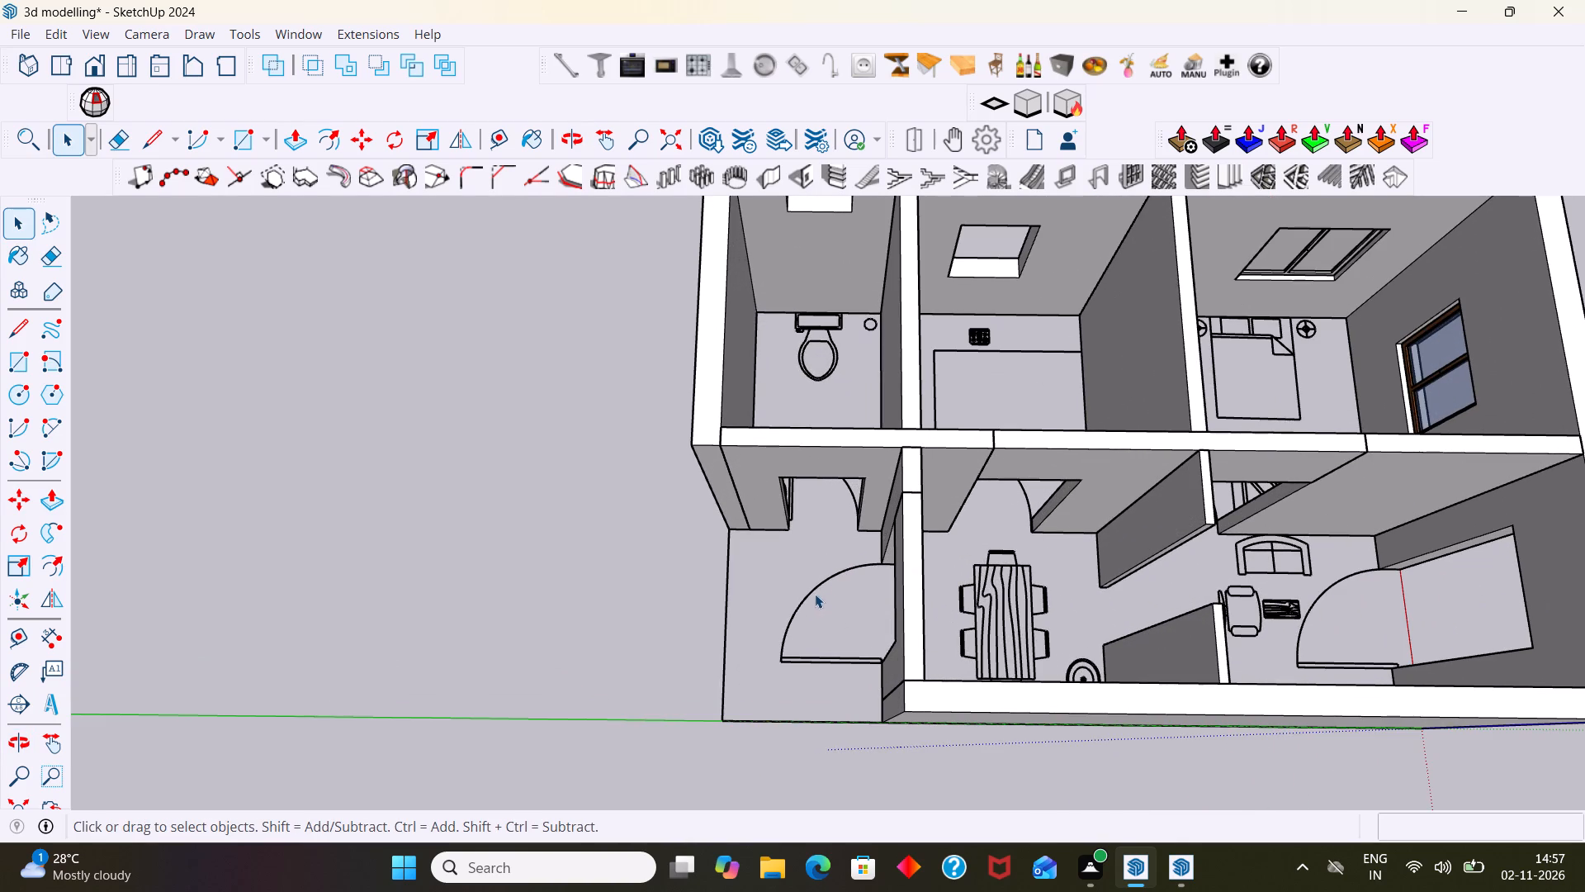
middle_drag(797, 572, 816, 403)
scroll(816, 464, down, 5)
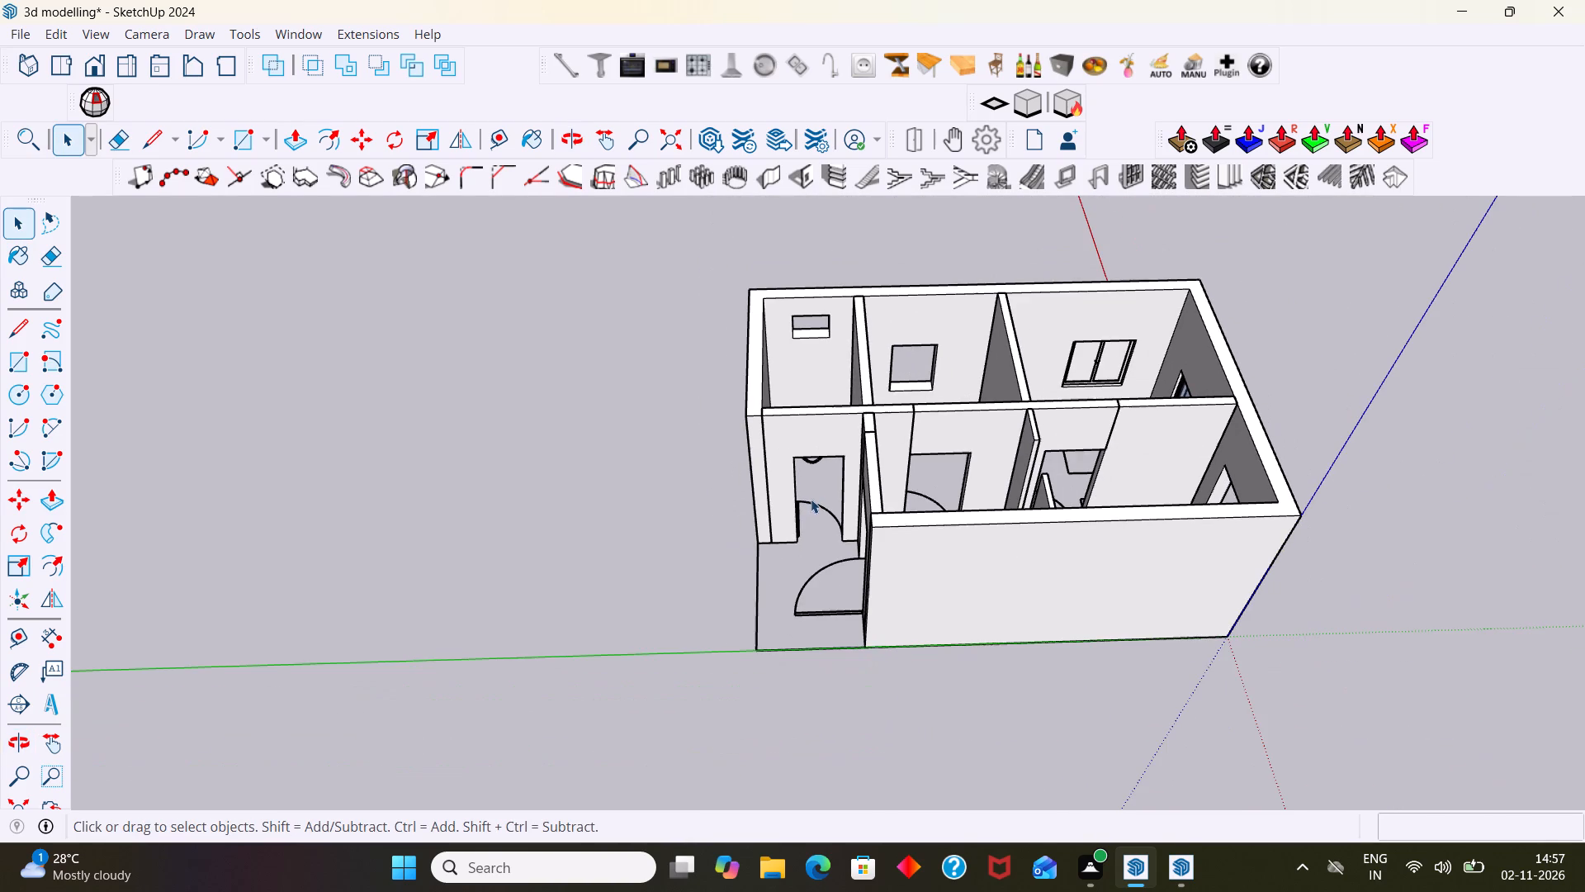
scroll(811, 499, down, 1)
middle_drag(816, 478, 1330, 386)
scroll(764, 556, up, 6)
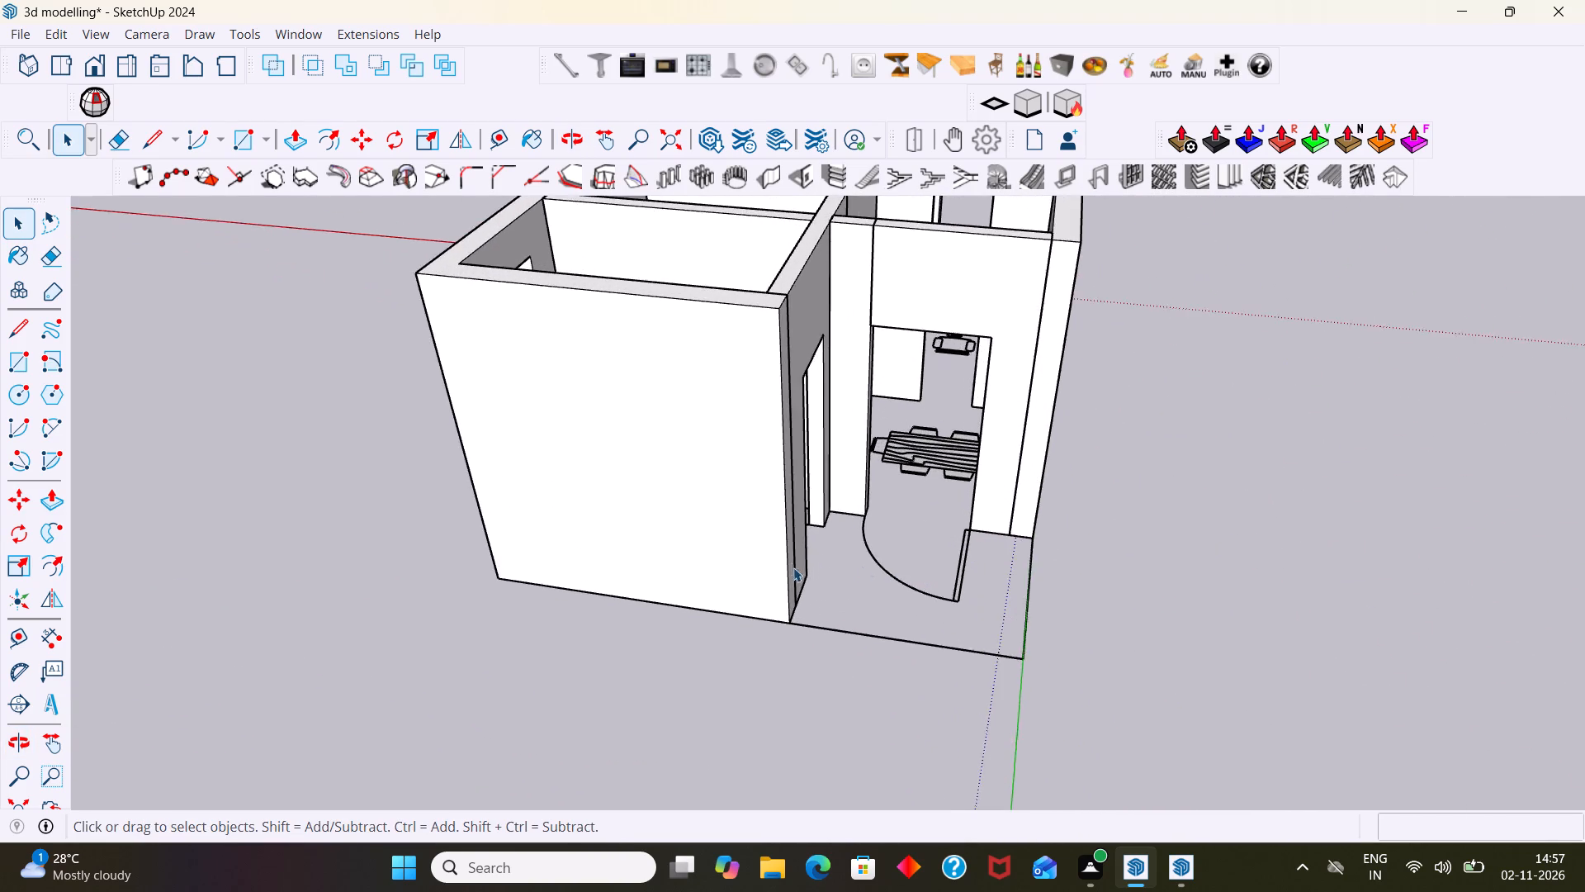
scroll(788, 568, down, 9)
middle_drag(783, 559, 599, 577)
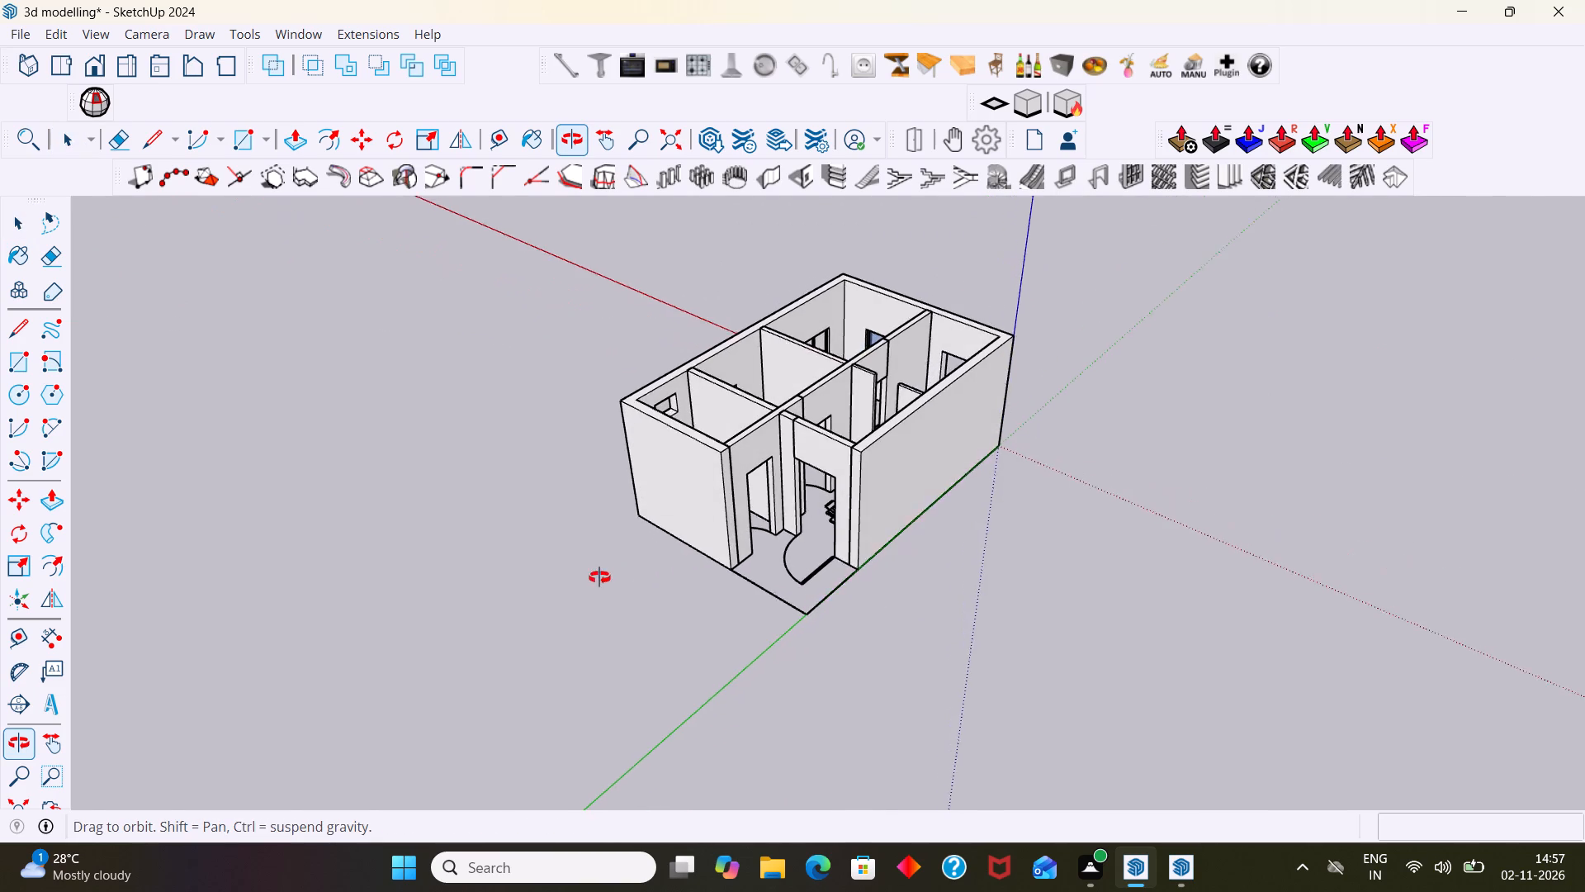
middle_drag(599, 577, 599, 577)
scroll(719, 494, up, 5)
middle_drag(811, 500, 671, 513)
scroll(722, 500, down, 2)
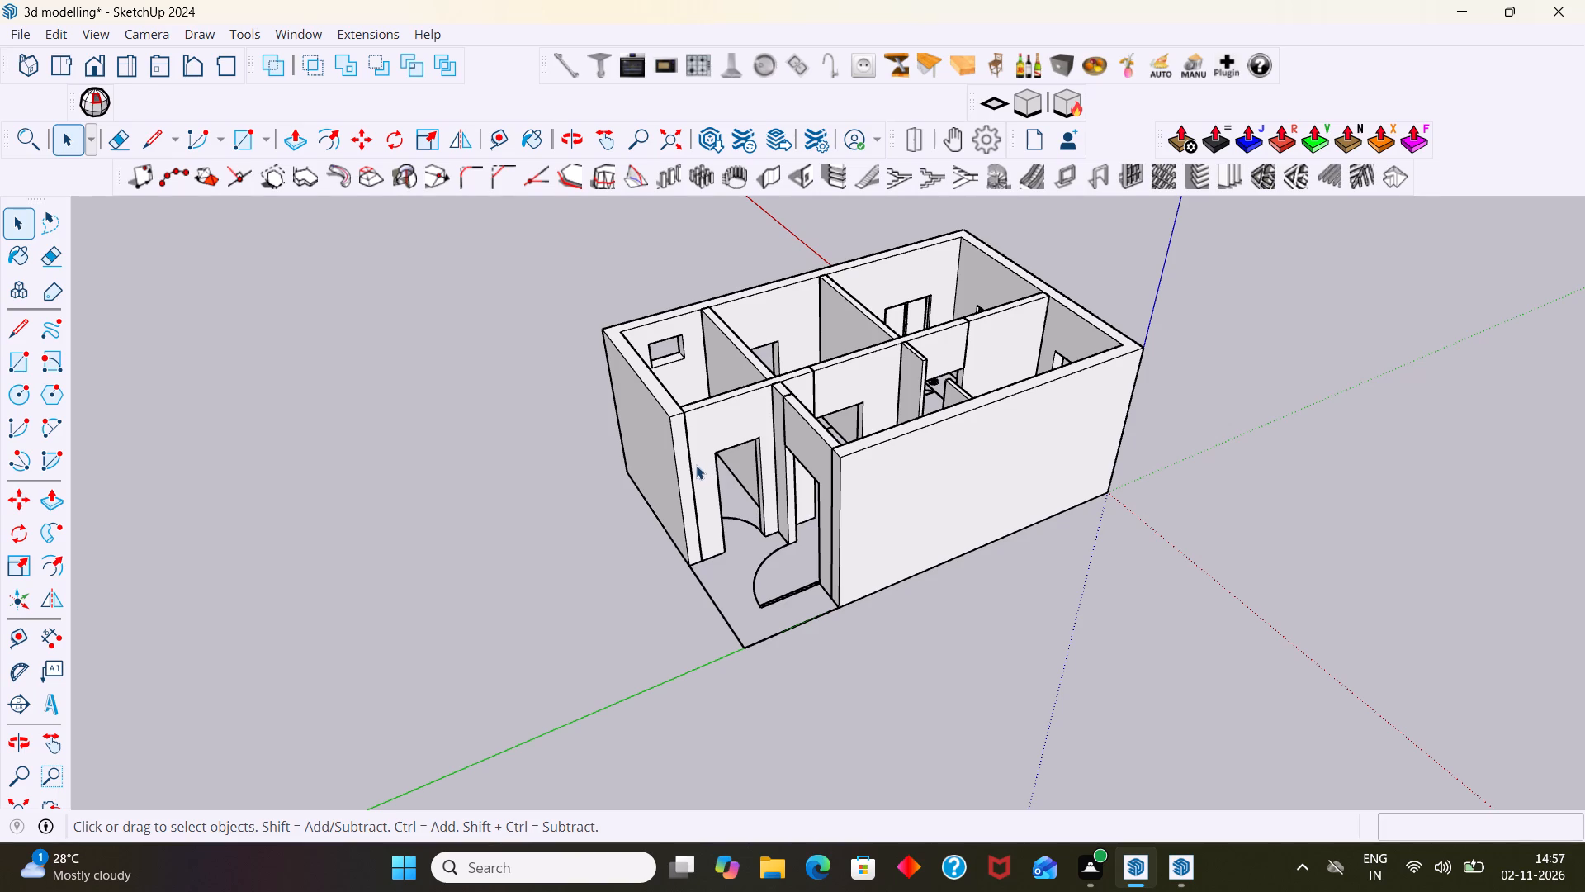
scroll(717, 485, up, 6)
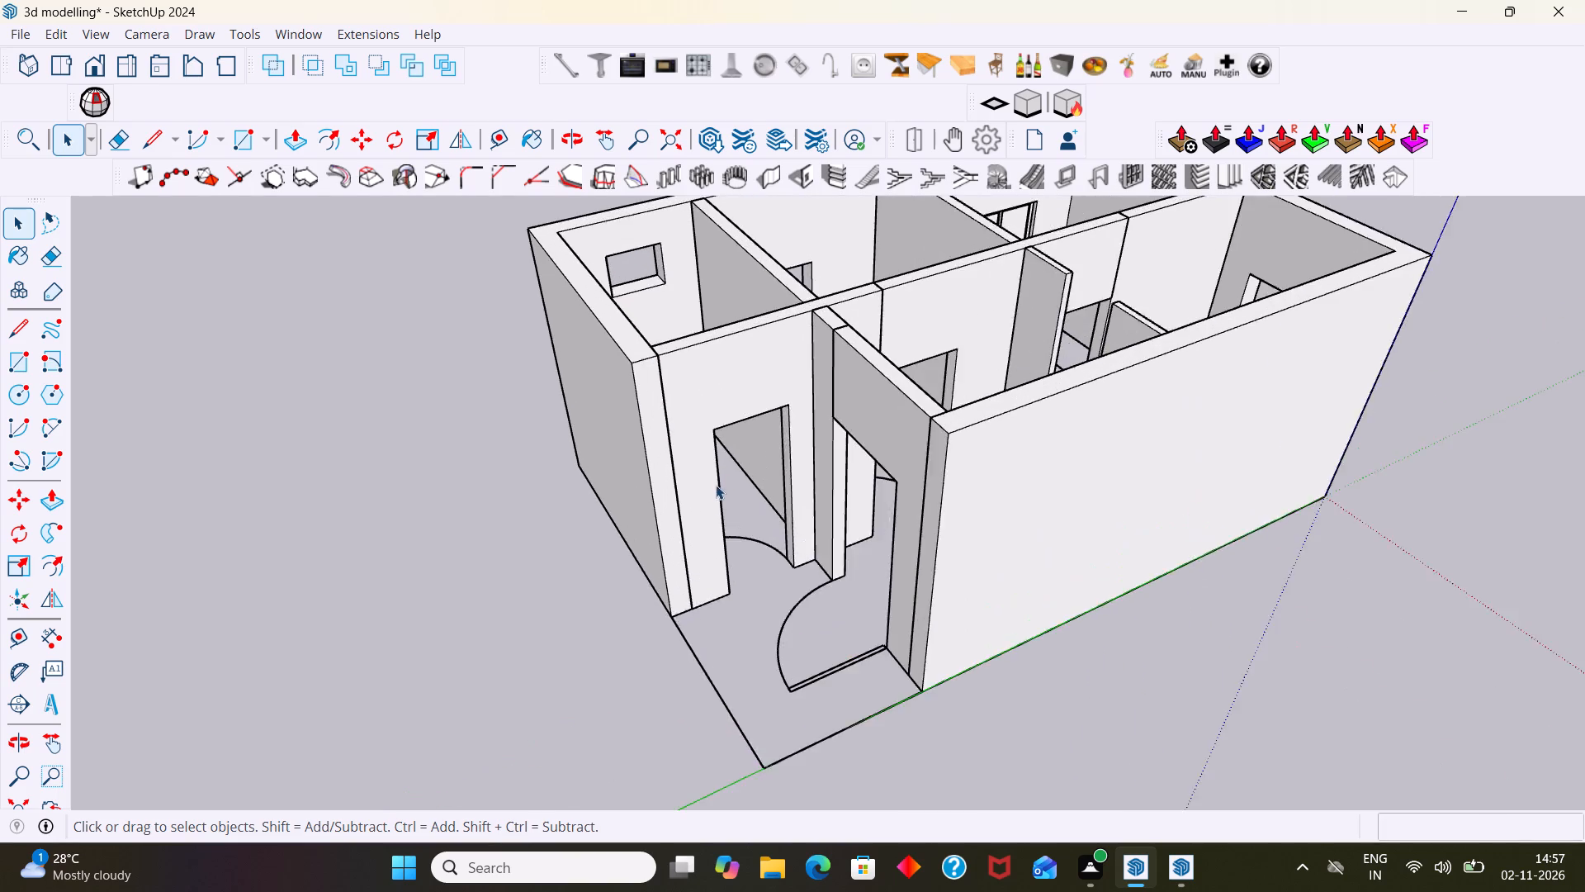
middle_drag(706, 494, 663, 681)
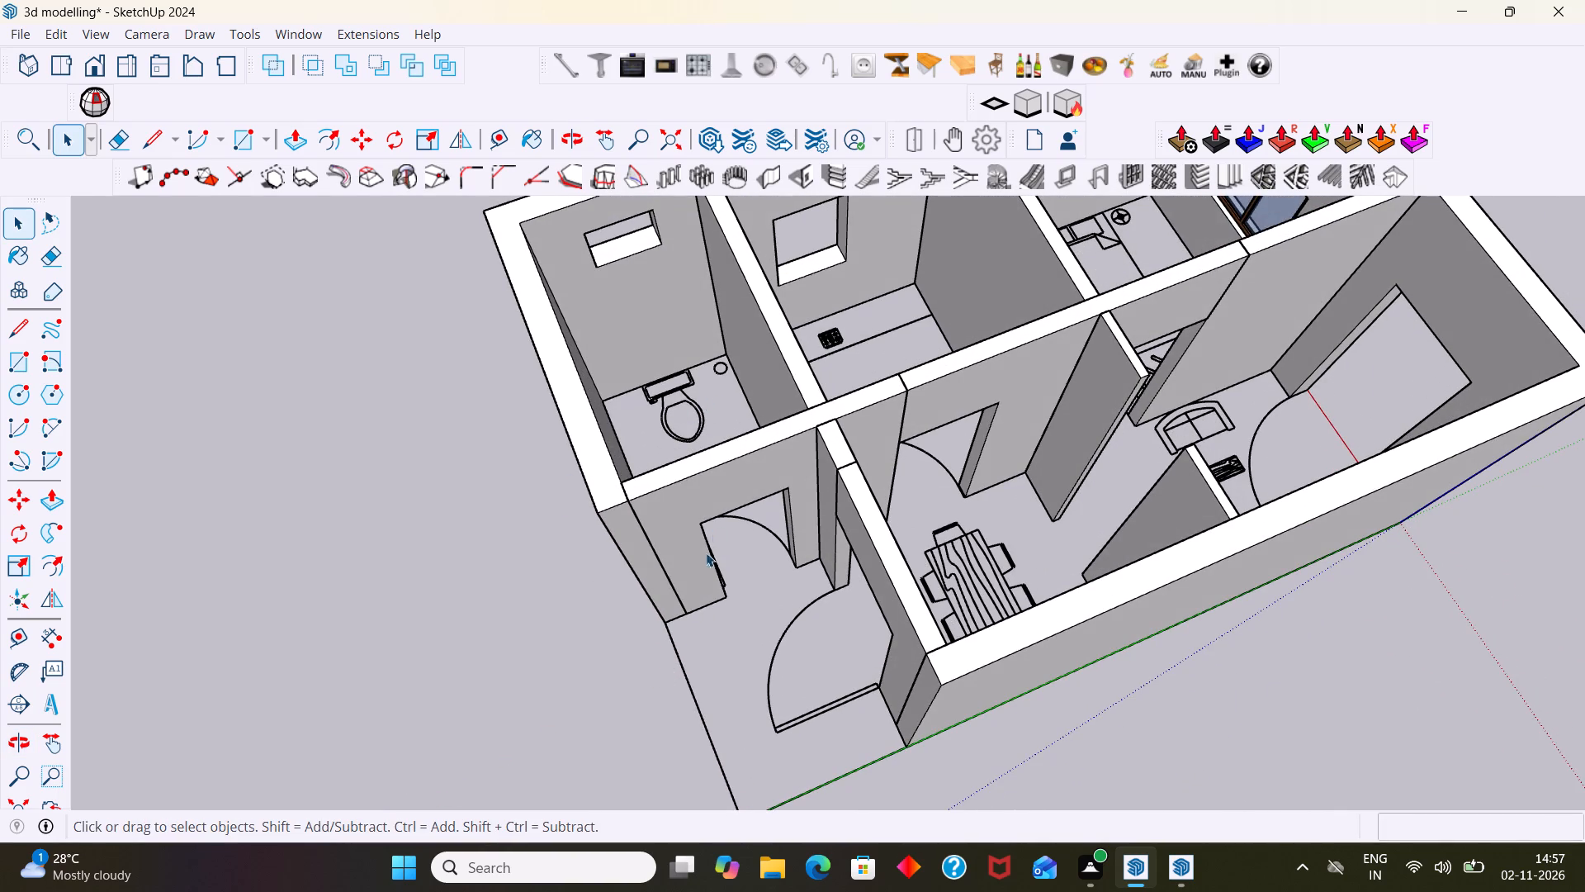
middle_drag(706, 555, 757, 464)
scroll(757, 464, up, 1)
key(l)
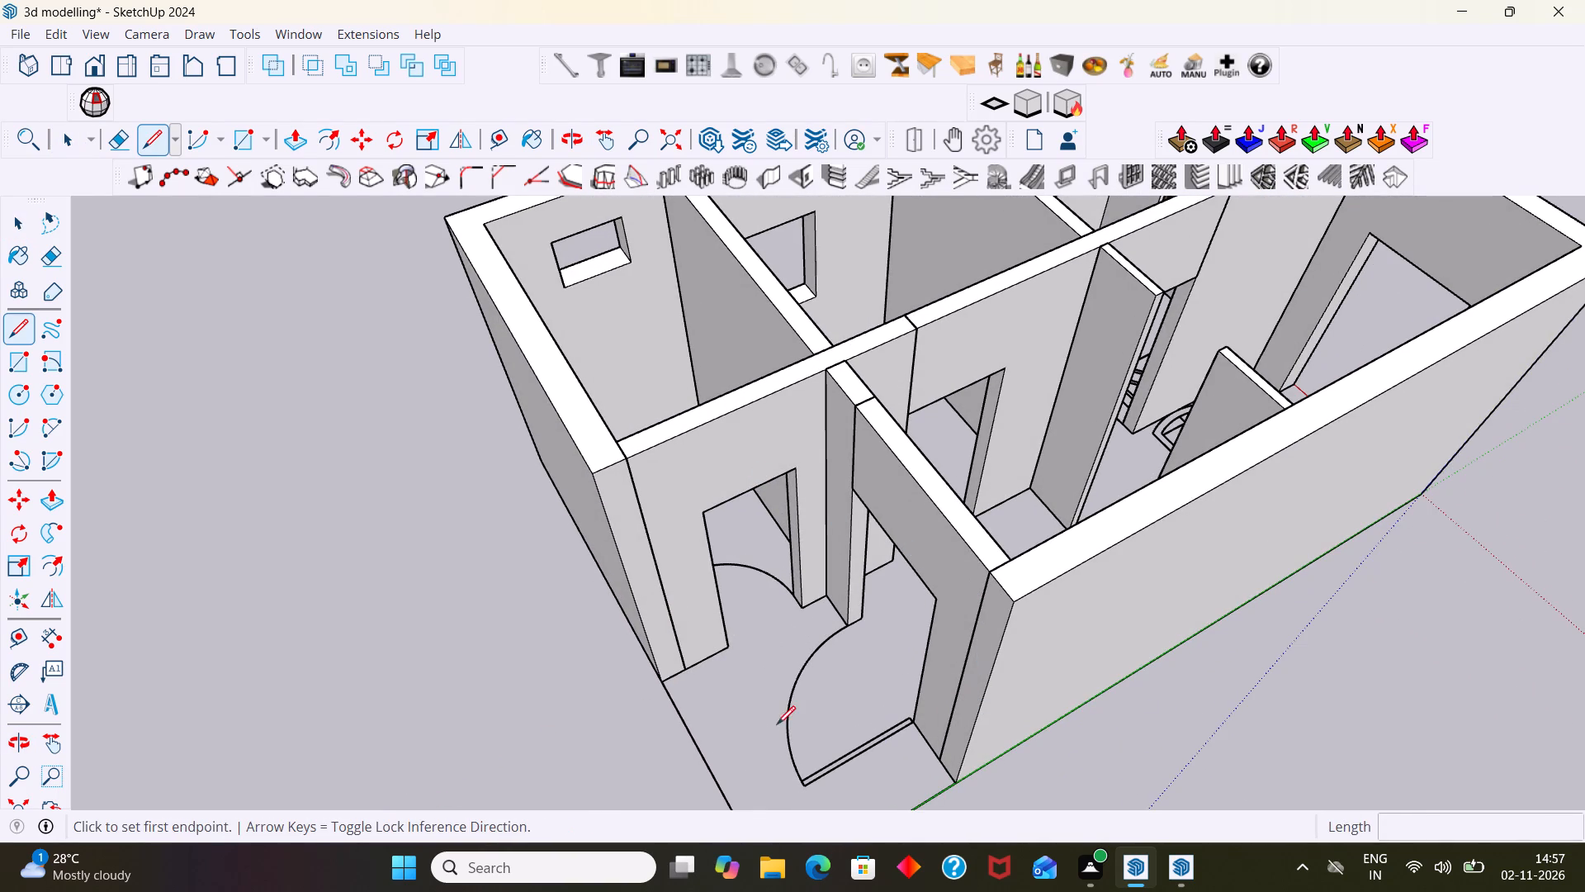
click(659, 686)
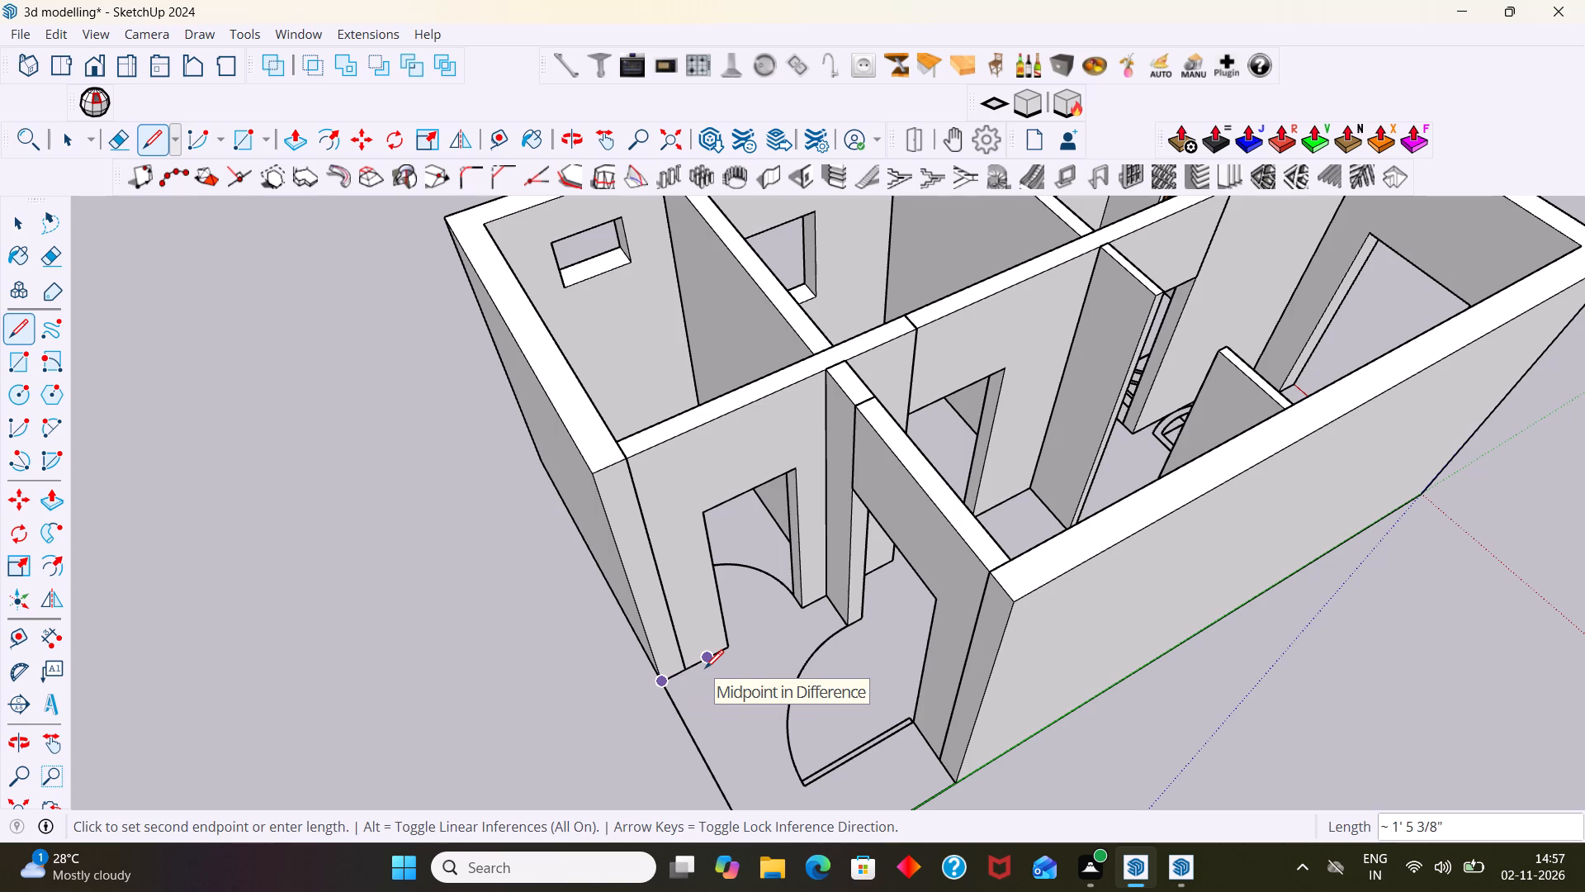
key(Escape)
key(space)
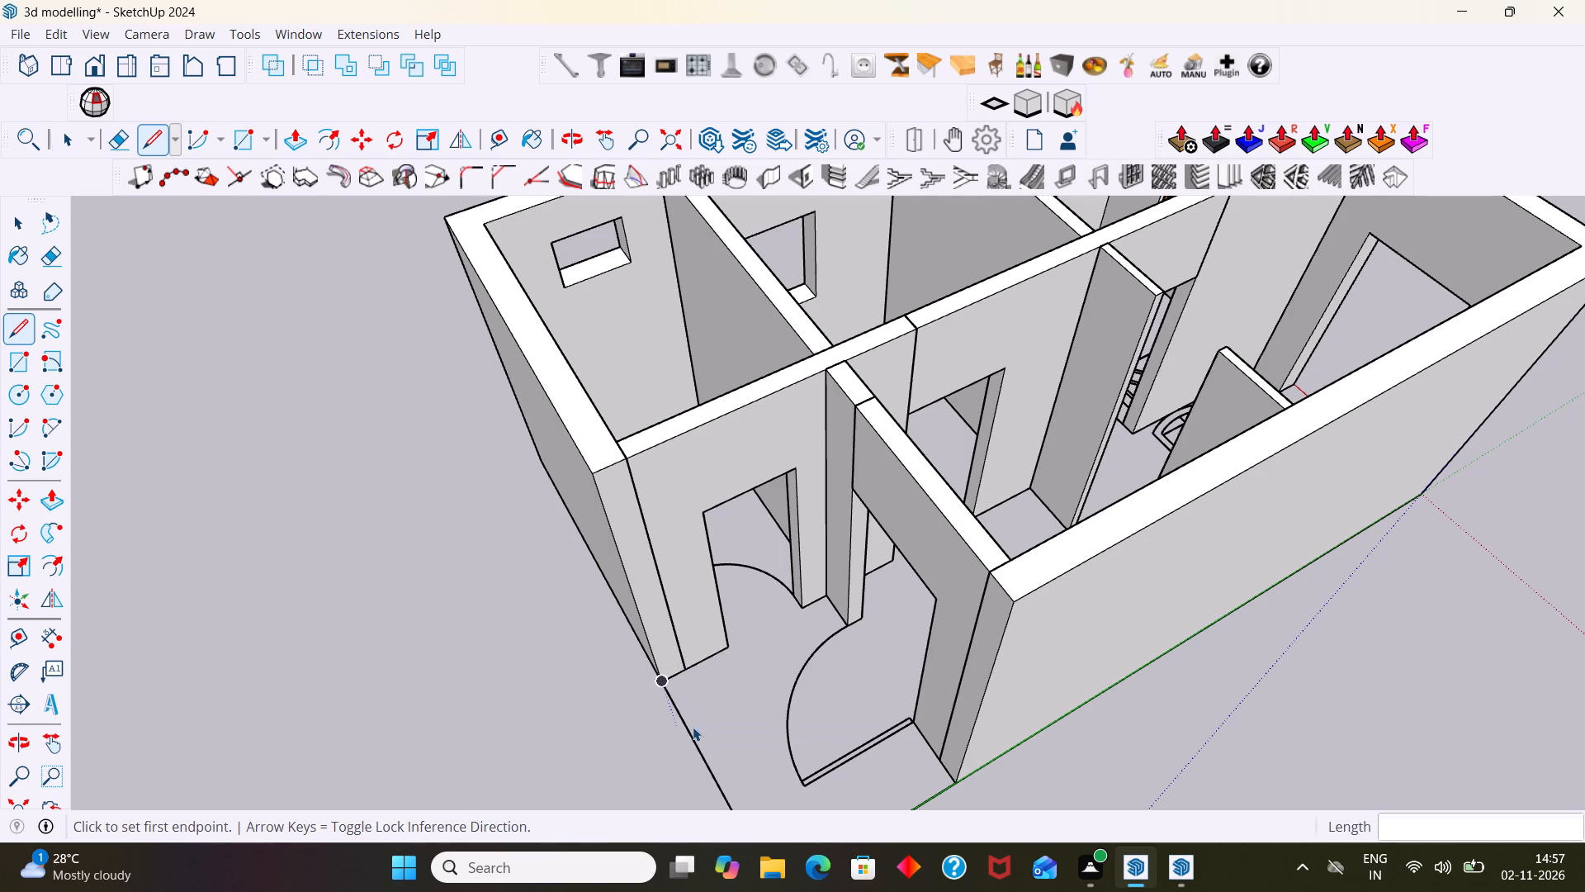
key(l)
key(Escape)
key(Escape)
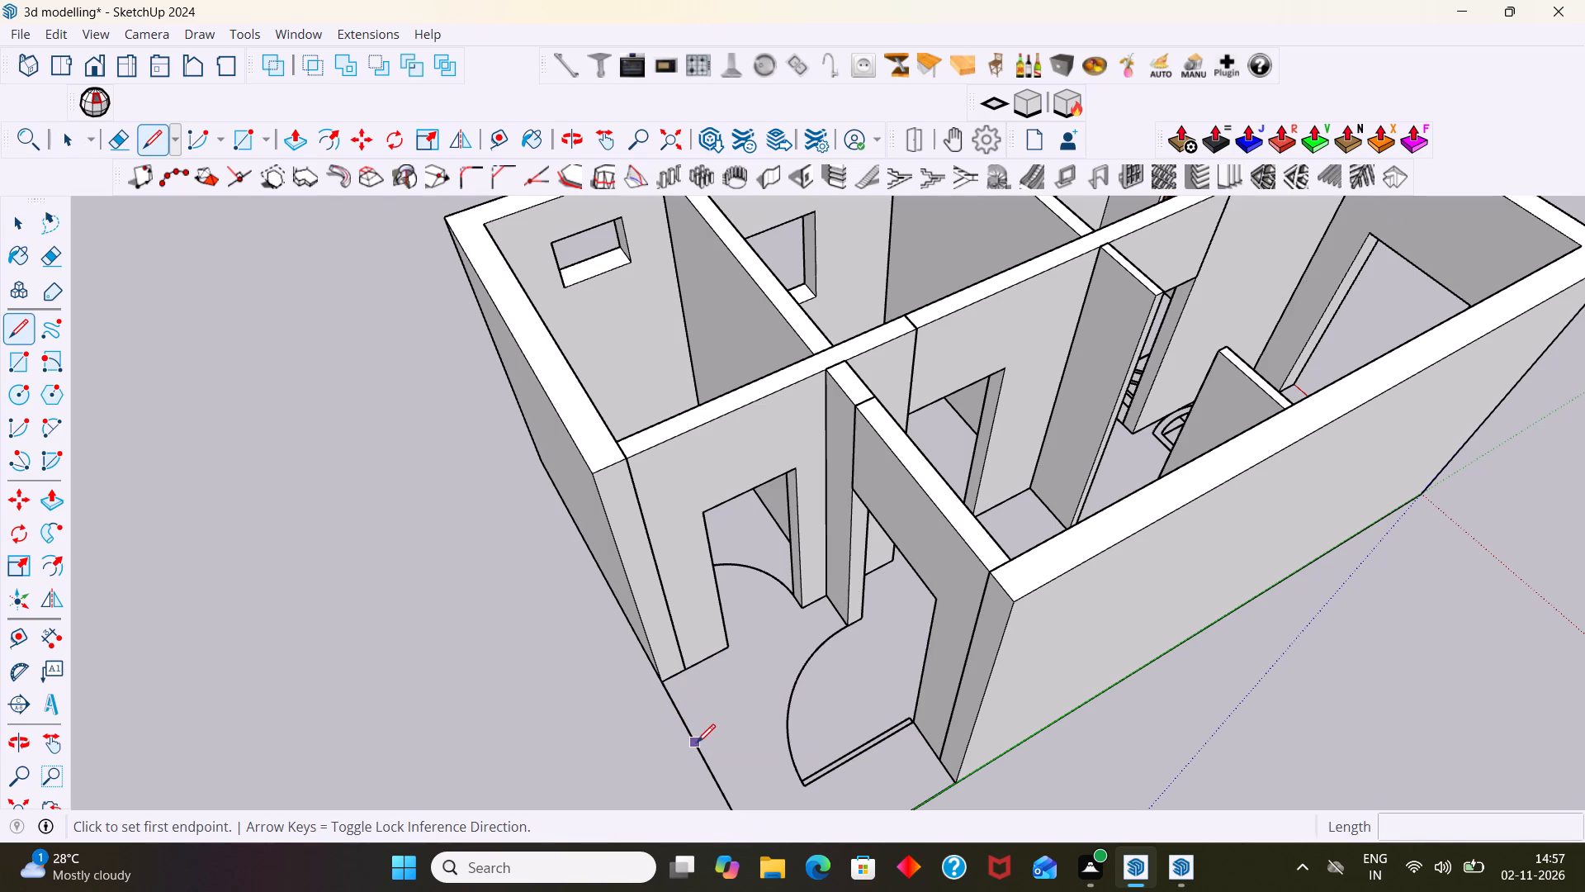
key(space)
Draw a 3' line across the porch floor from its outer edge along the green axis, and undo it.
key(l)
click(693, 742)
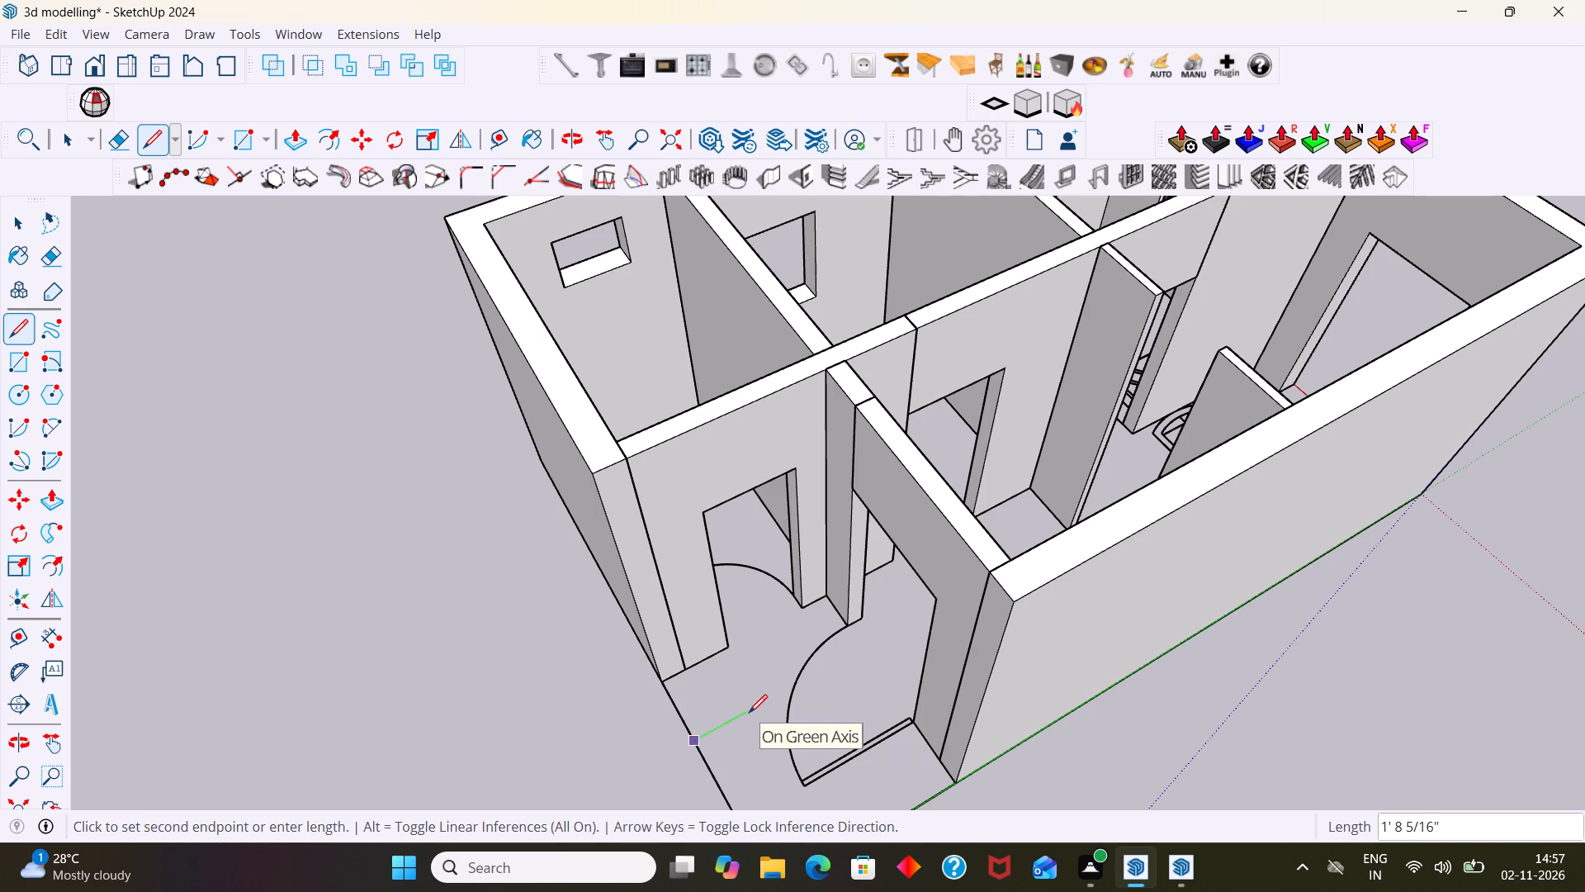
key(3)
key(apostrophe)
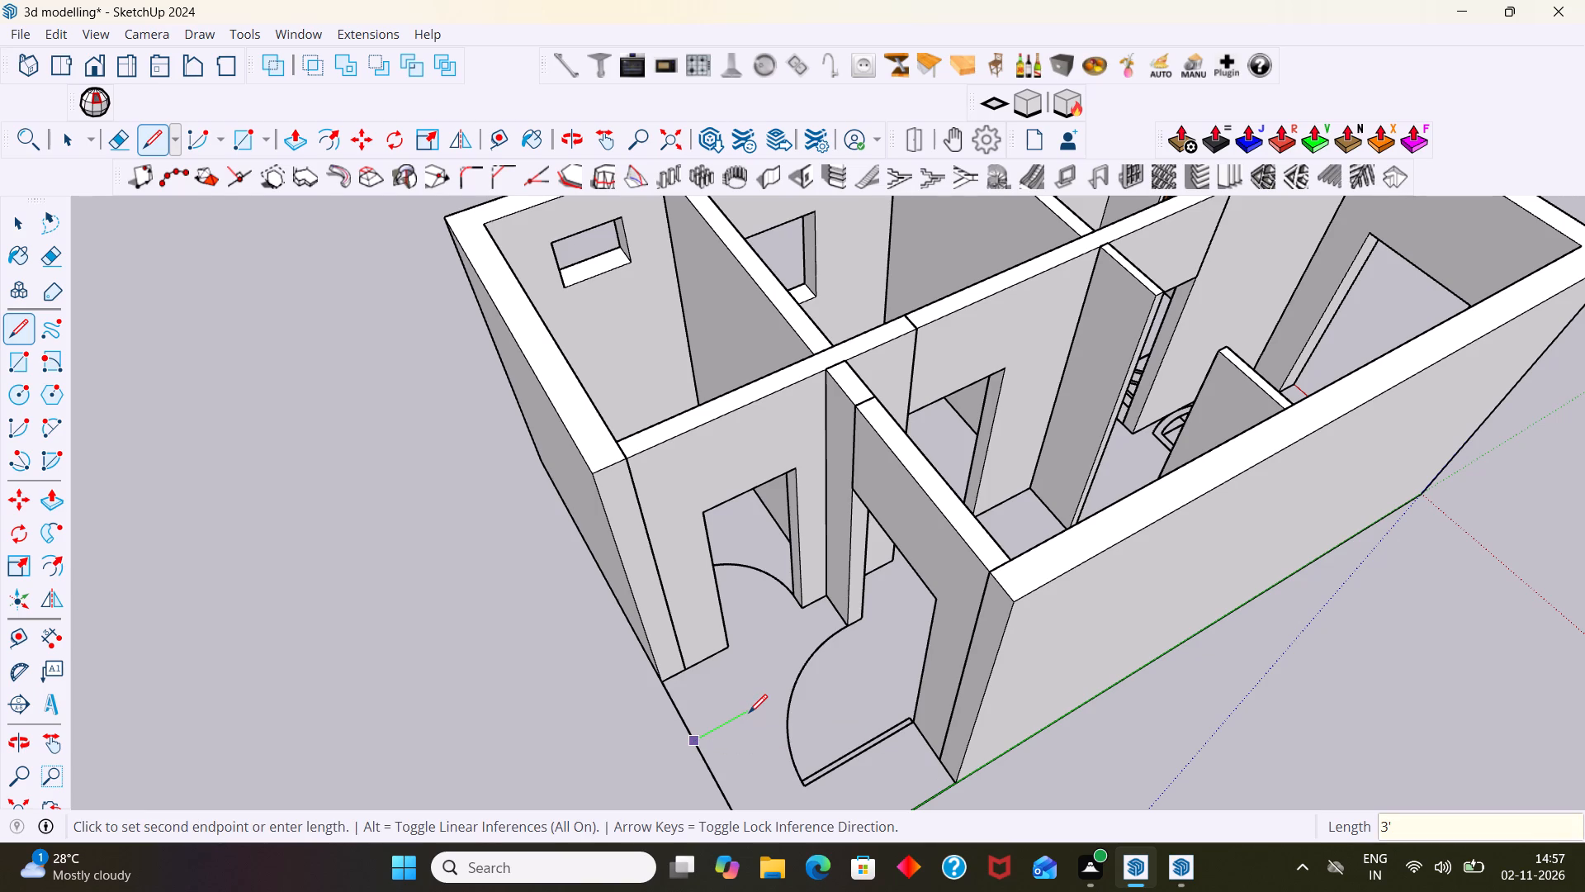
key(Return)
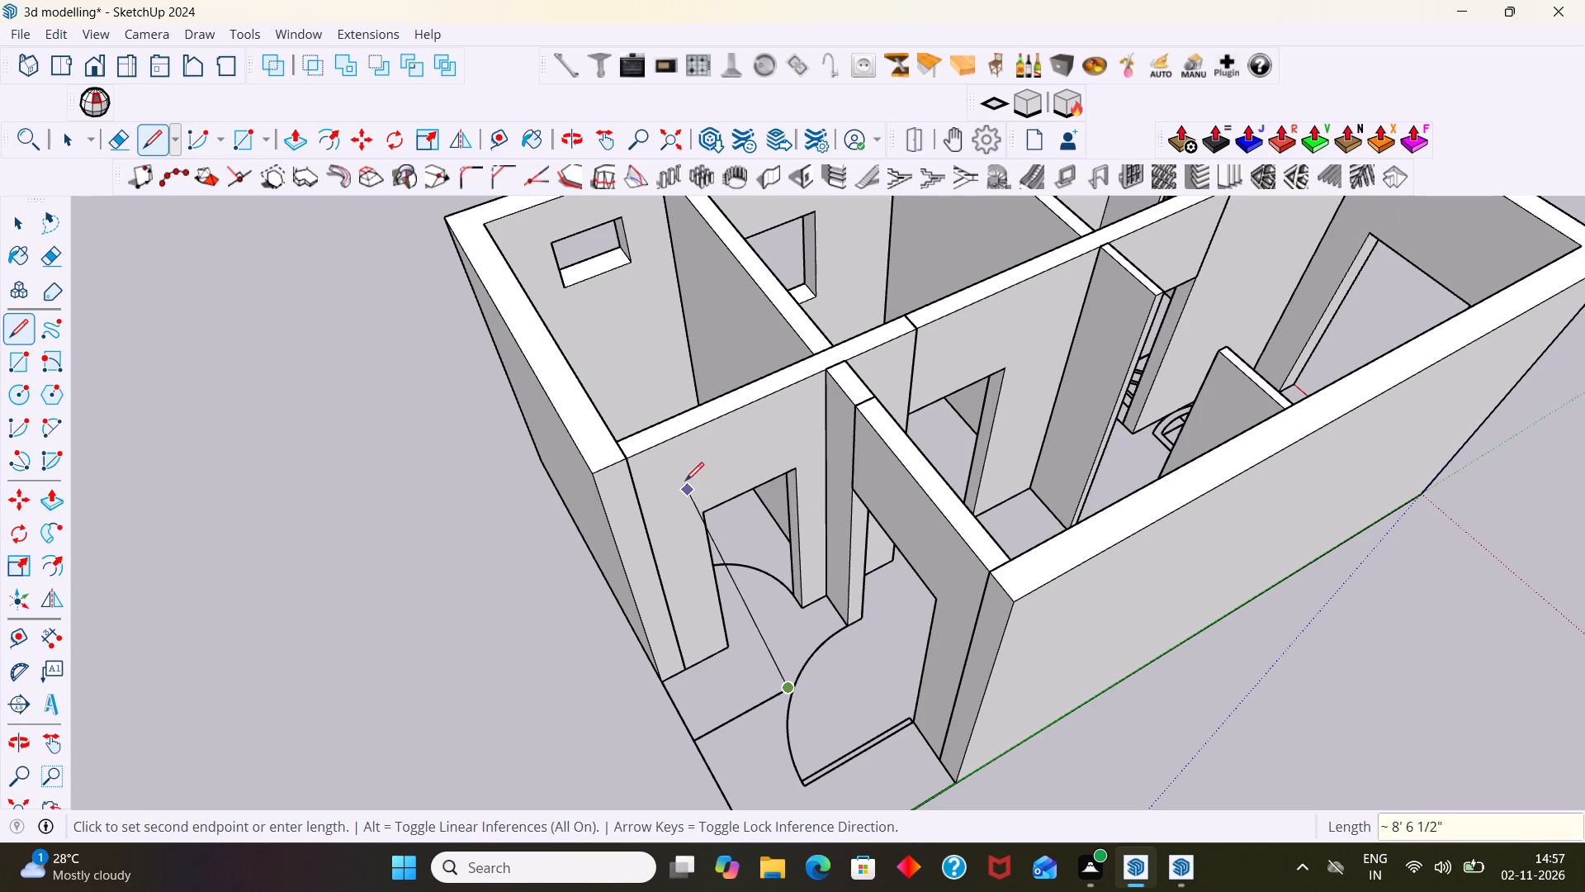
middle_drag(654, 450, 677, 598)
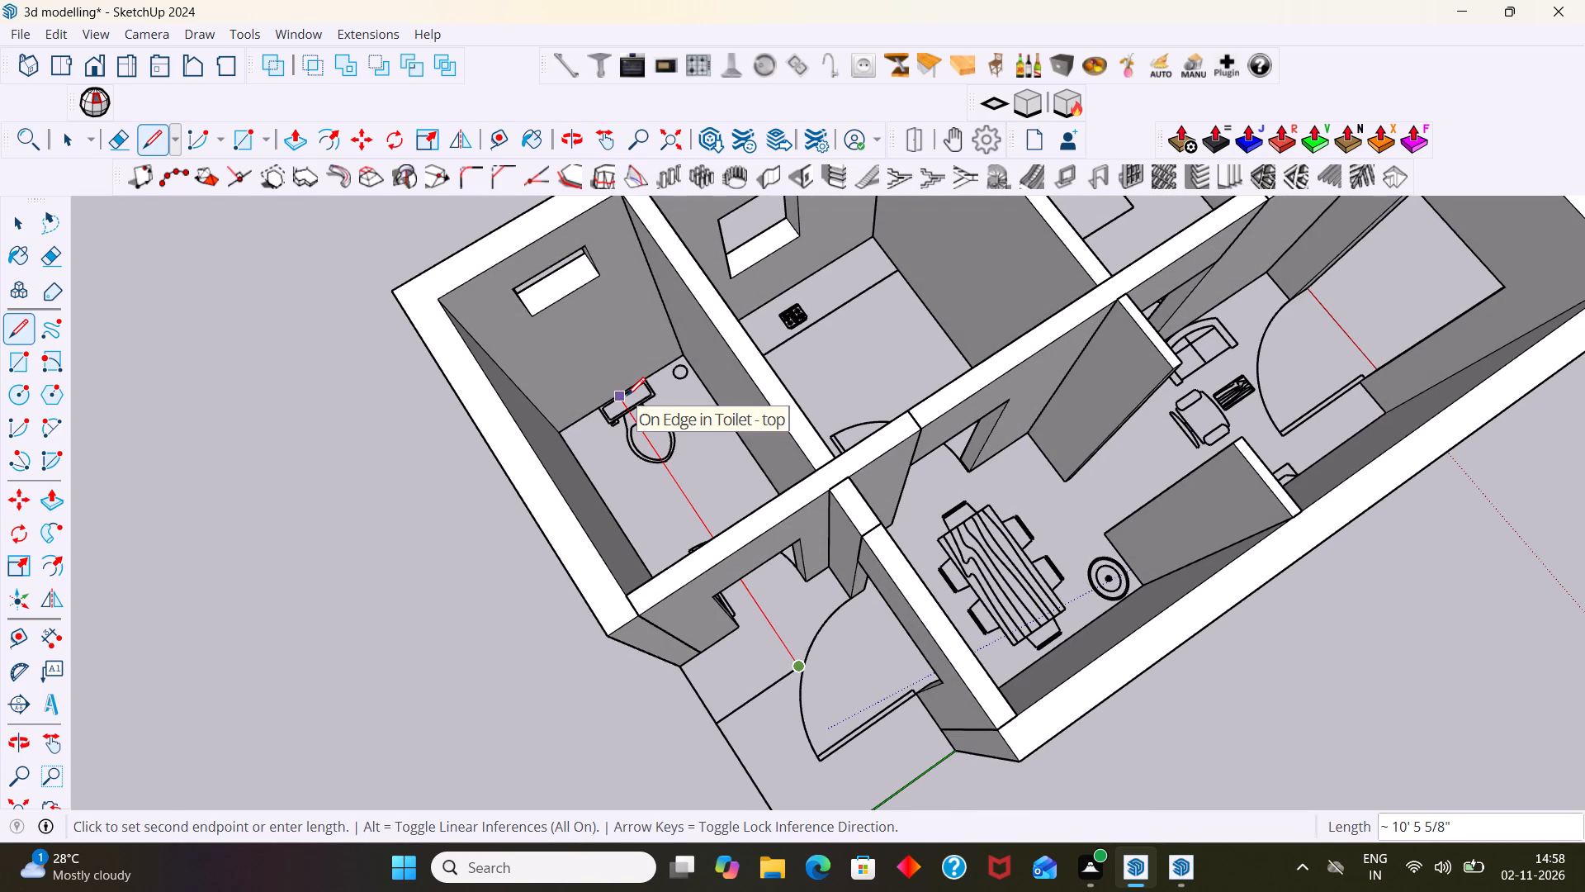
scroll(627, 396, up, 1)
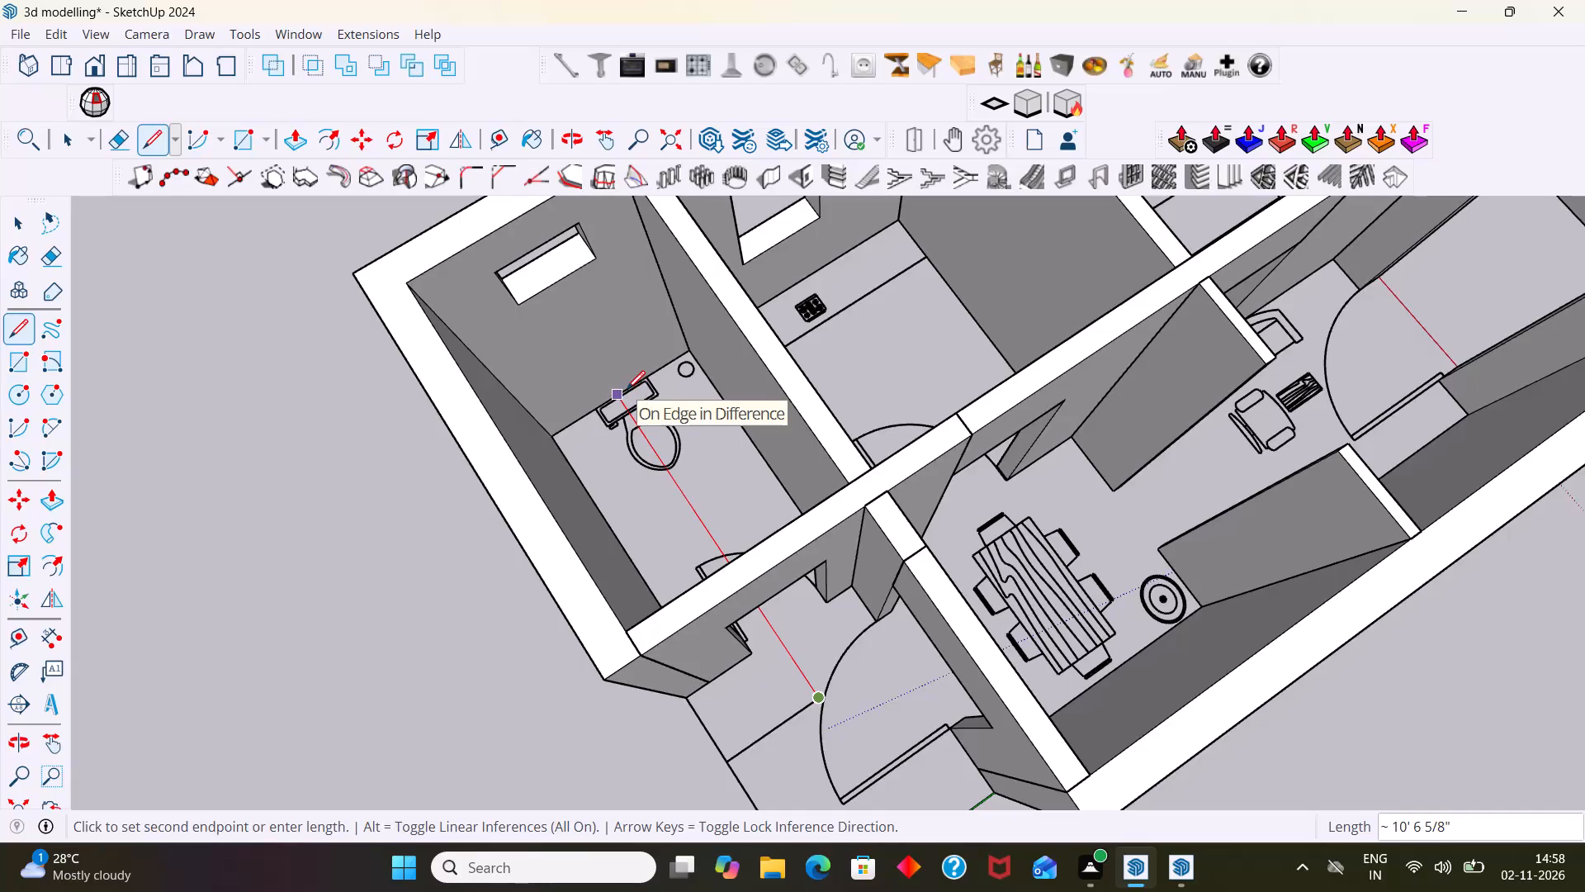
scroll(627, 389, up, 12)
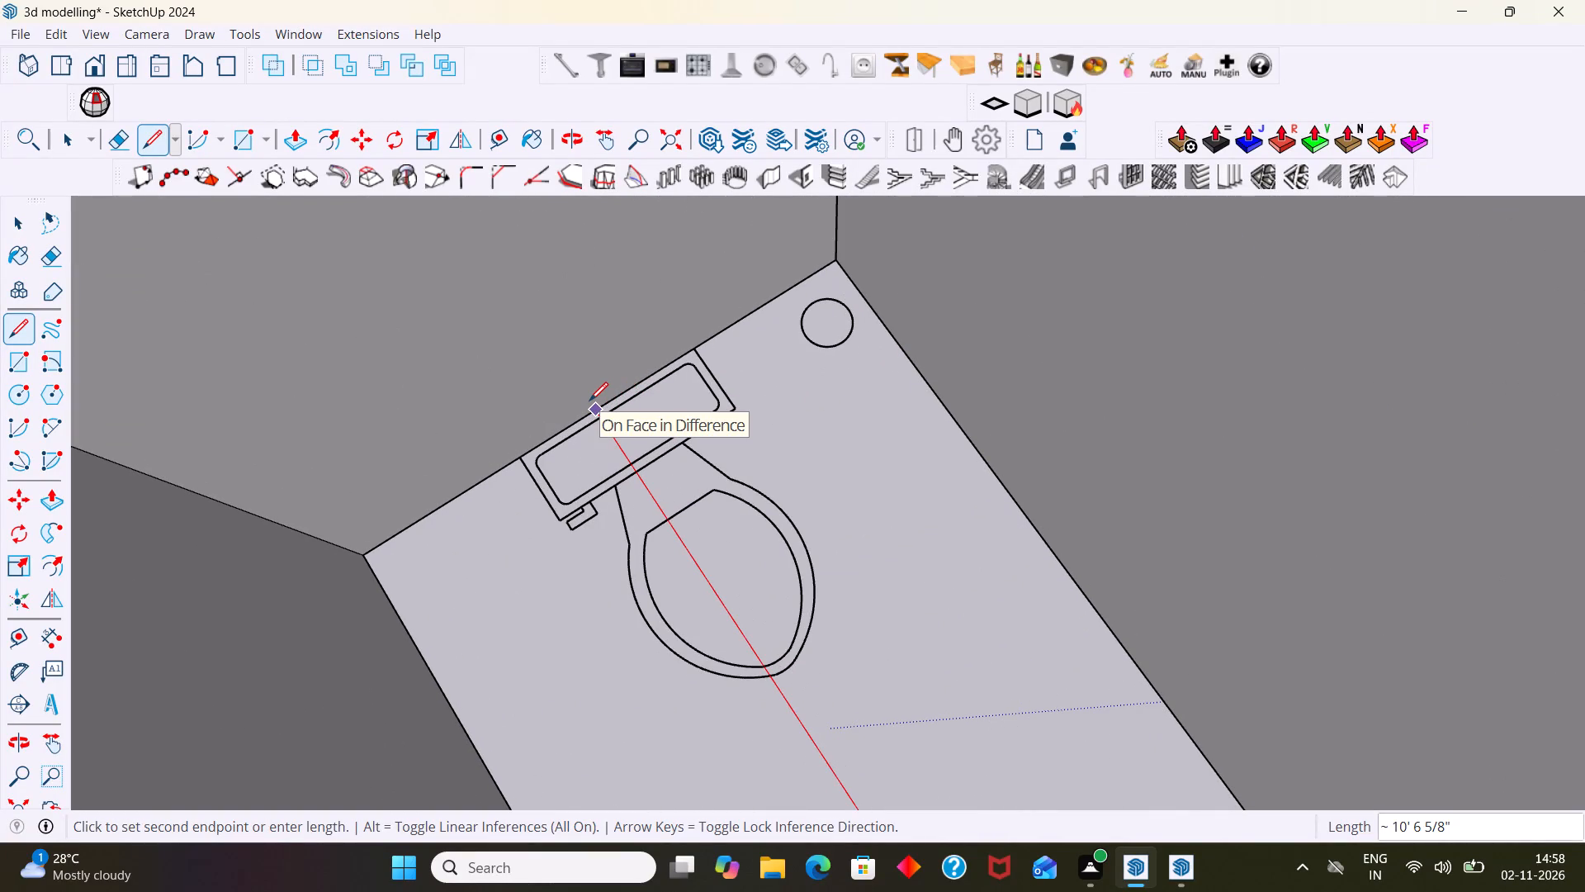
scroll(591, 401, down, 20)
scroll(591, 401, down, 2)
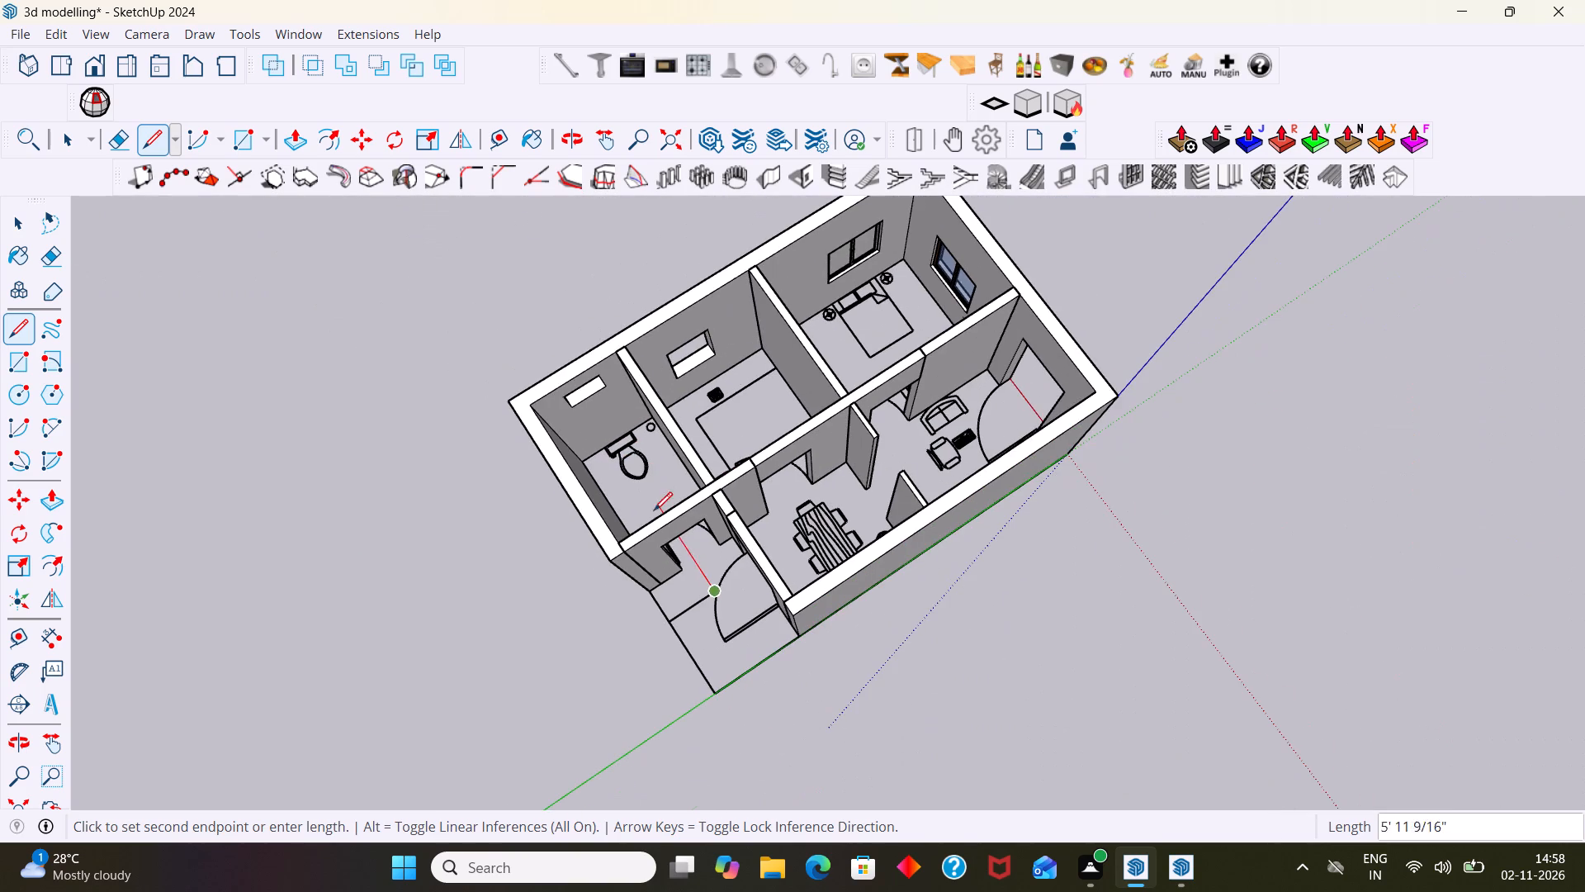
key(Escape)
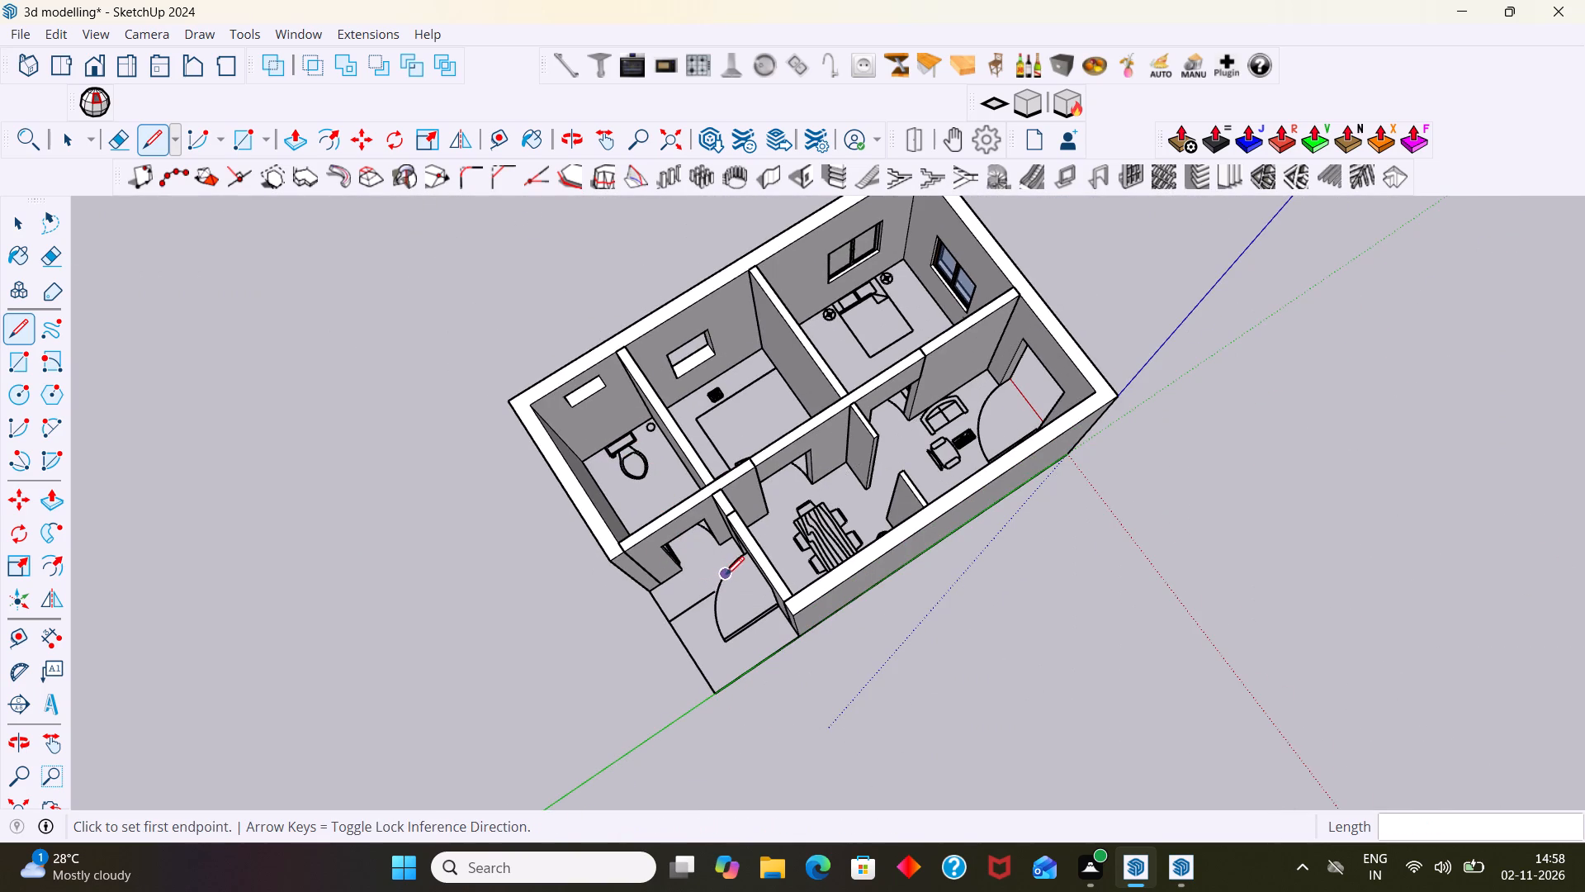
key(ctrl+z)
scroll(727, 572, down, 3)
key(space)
Examine the porch side of the house and its entrance doorways from outside.
scroll(764, 577, down, 3)
middle_drag(775, 587, 1171, 410)
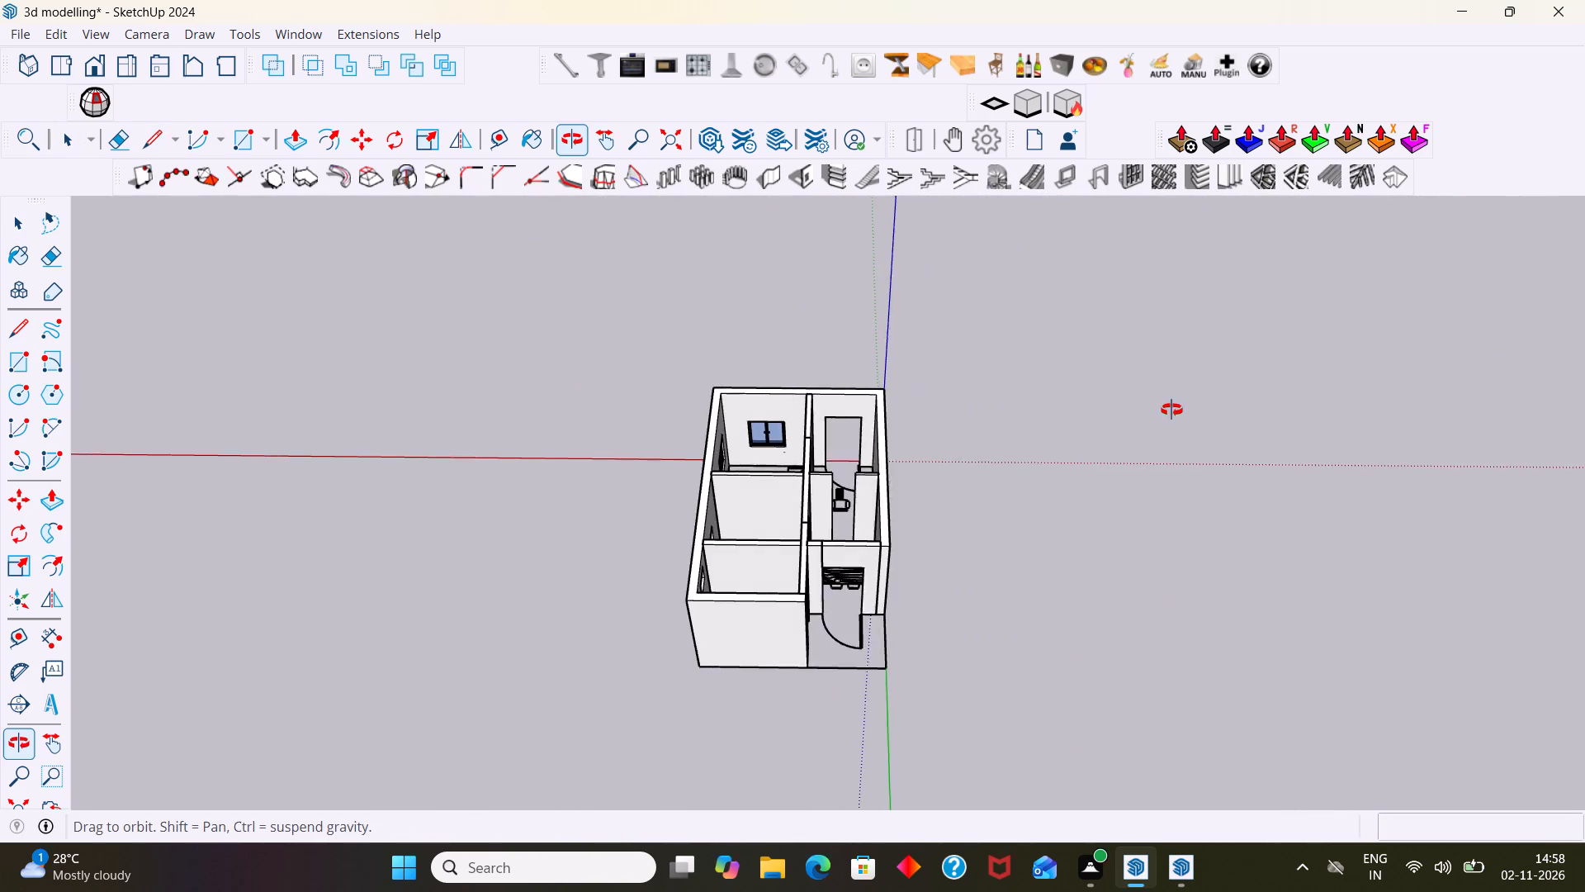
middle_drag(1171, 410, 1164, 412)
scroll(771, 620, up, 6)
middle_drag(855, 582, 625, 524)
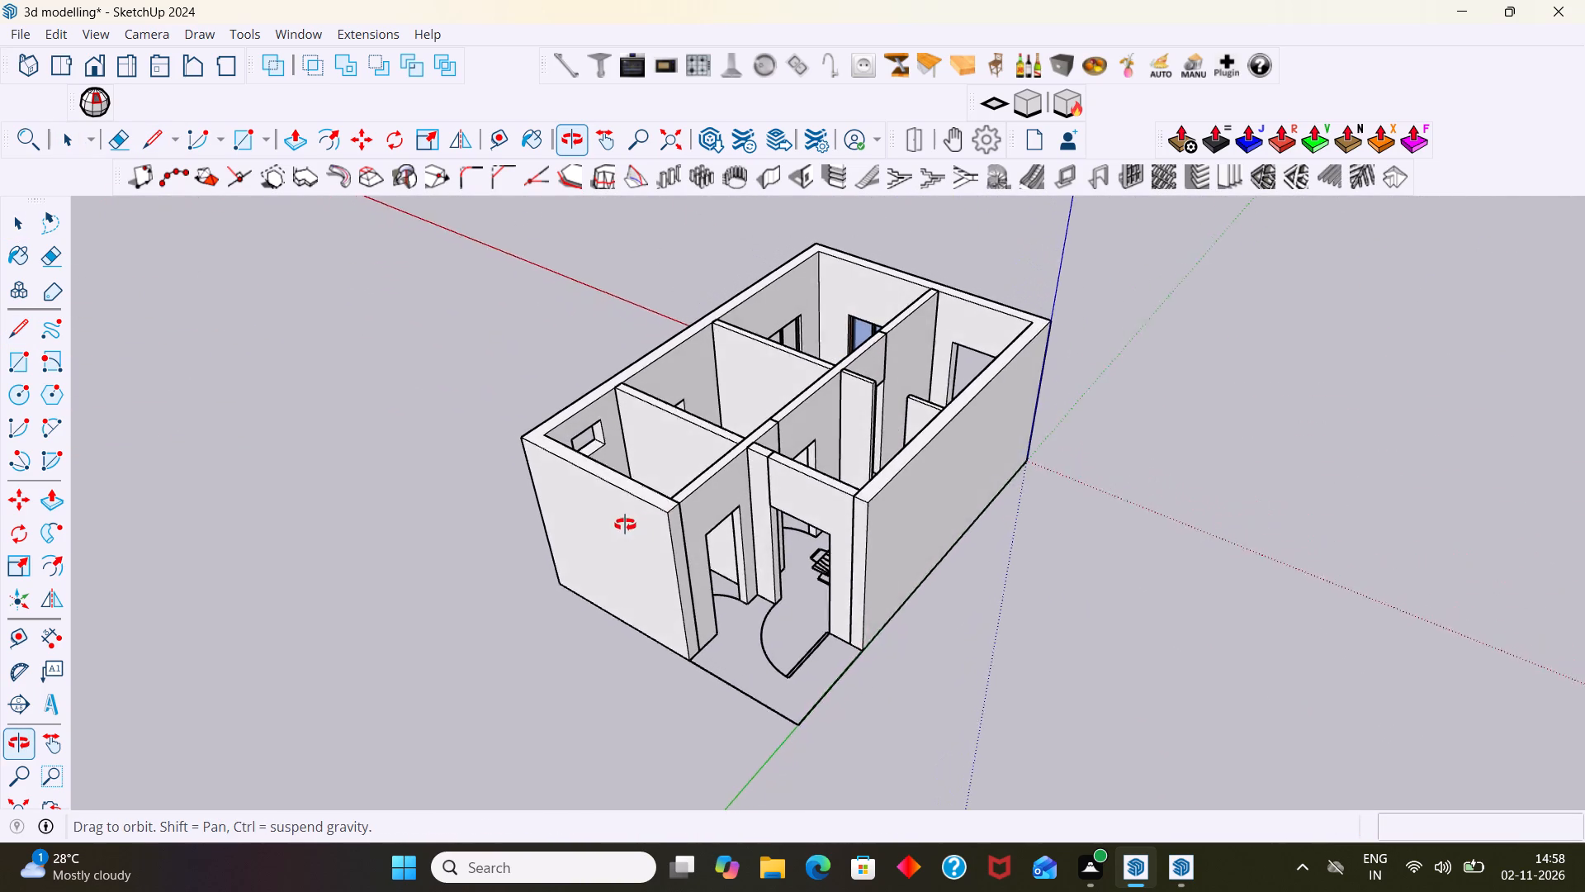
middle_drag(625, 524, 606, 522)
scroll(639, 505, down, 6)
scroll(704, 524, down, 3)
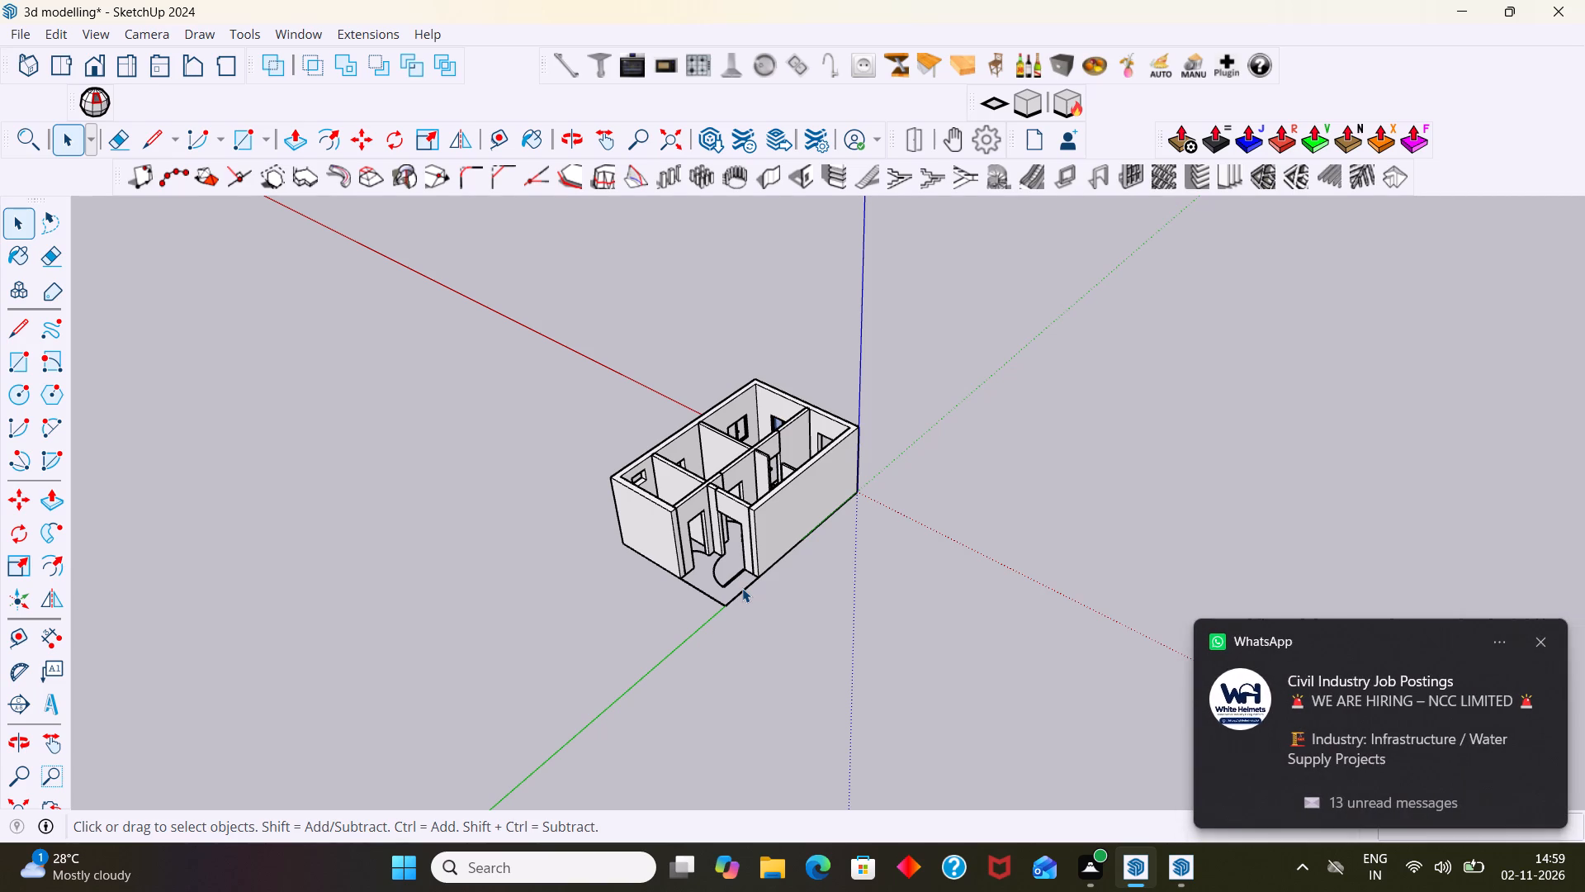
Dismiss the message notification covering part of the model view.
click(1548, 643)
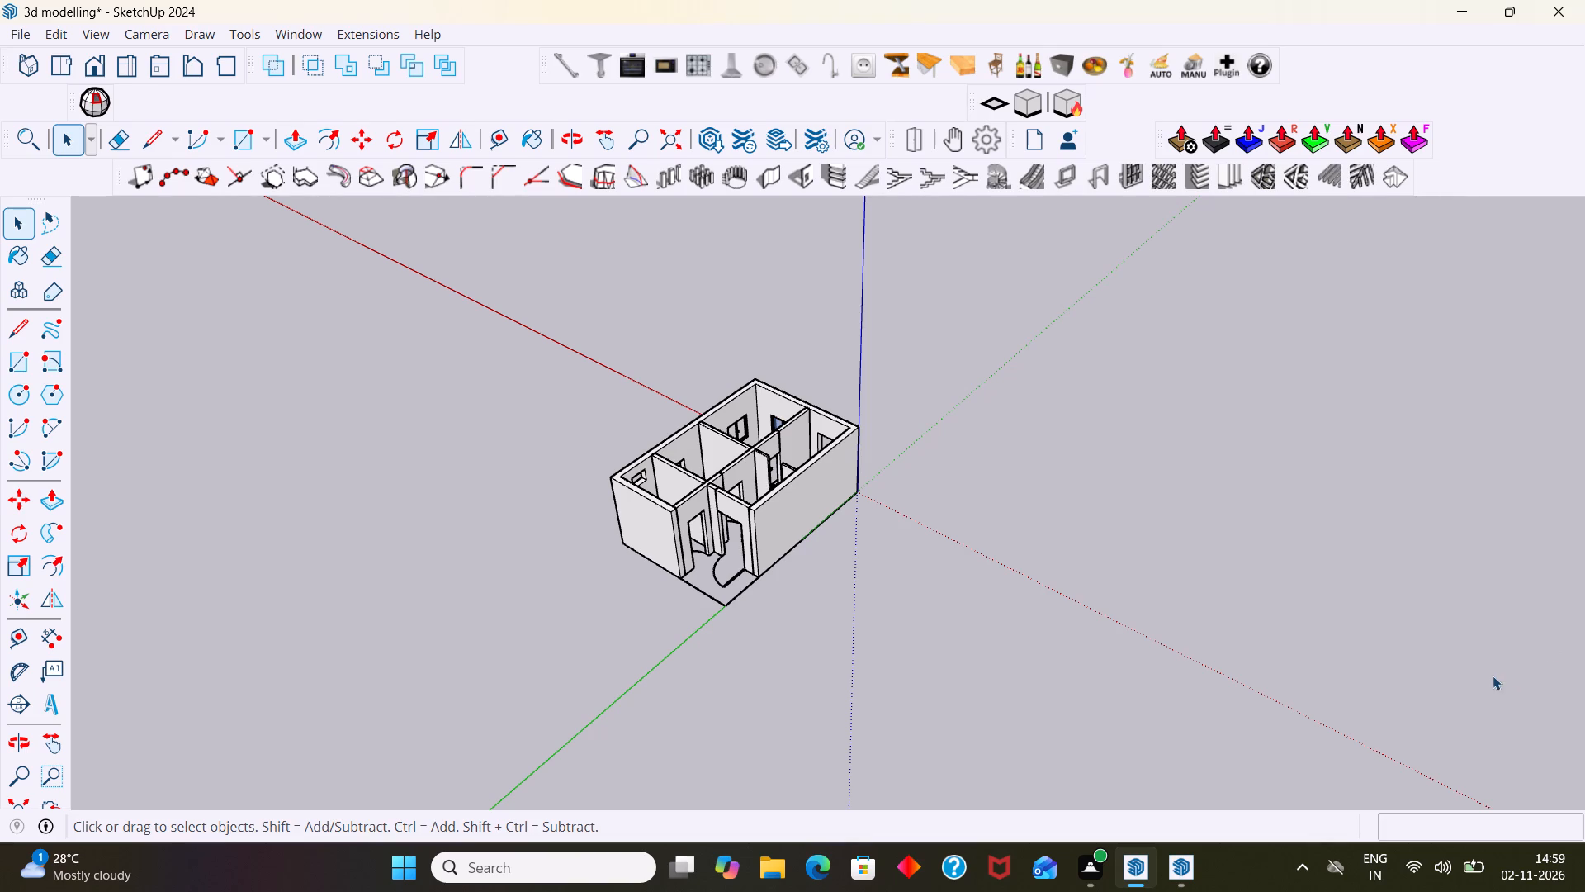
Examine the open-topped house, its room partitions, window openings and porch doorways from several angles.
scroll(1214, 644, up, 3)
scroll(409, 477, up, 2)
middle_drag(385, 481, 585, 523)
scroll(541, 562, up, 5)
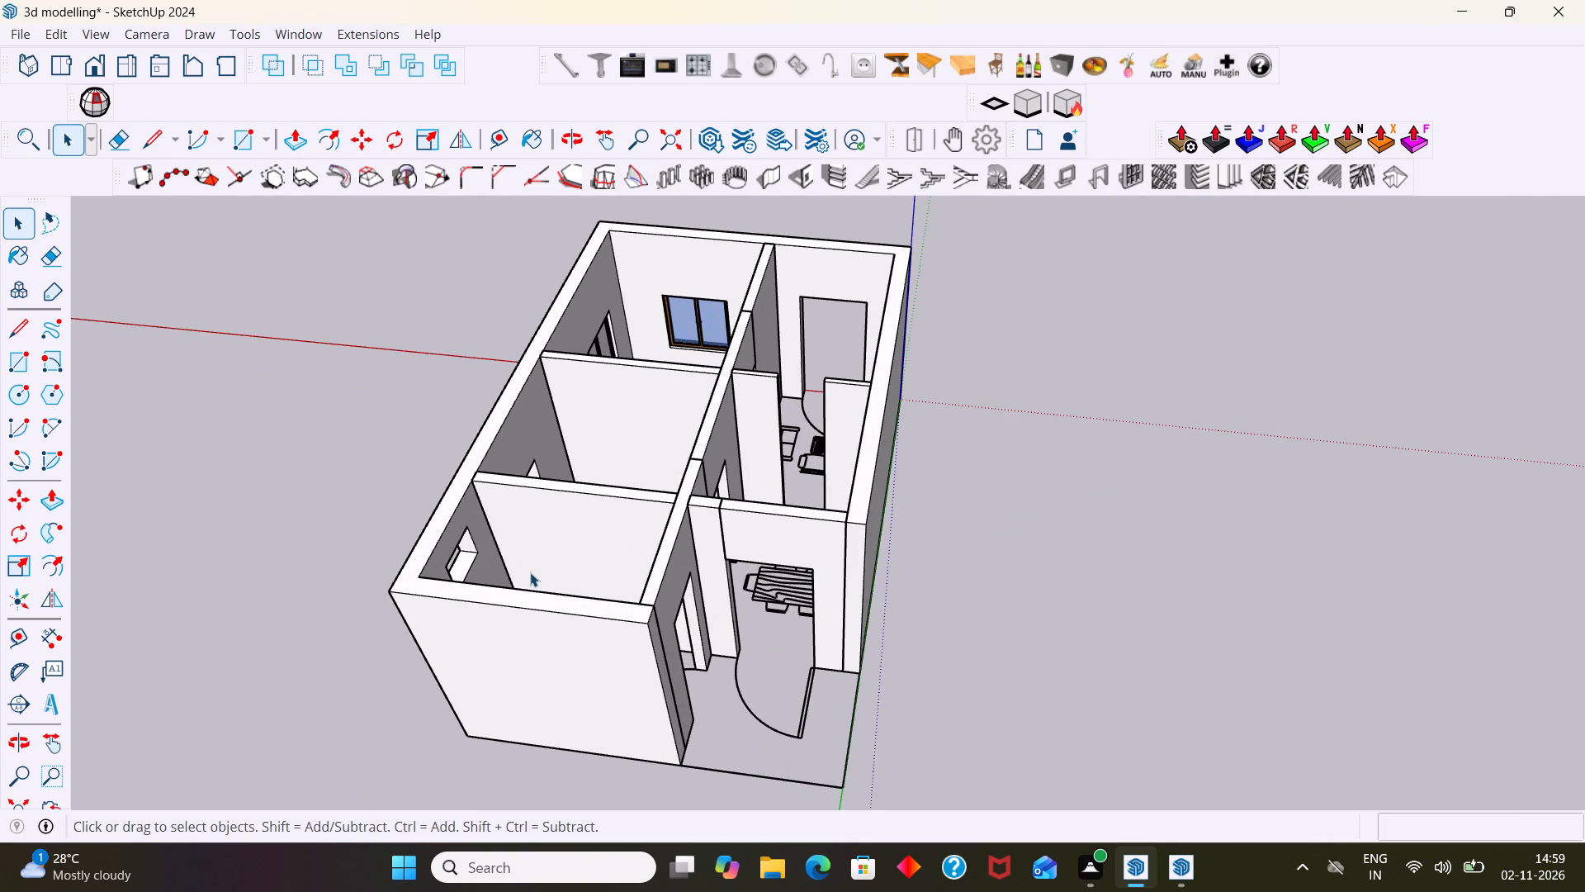
scroll(810, 630, down, 2)
middle_drag(846, 629, 596, 795)
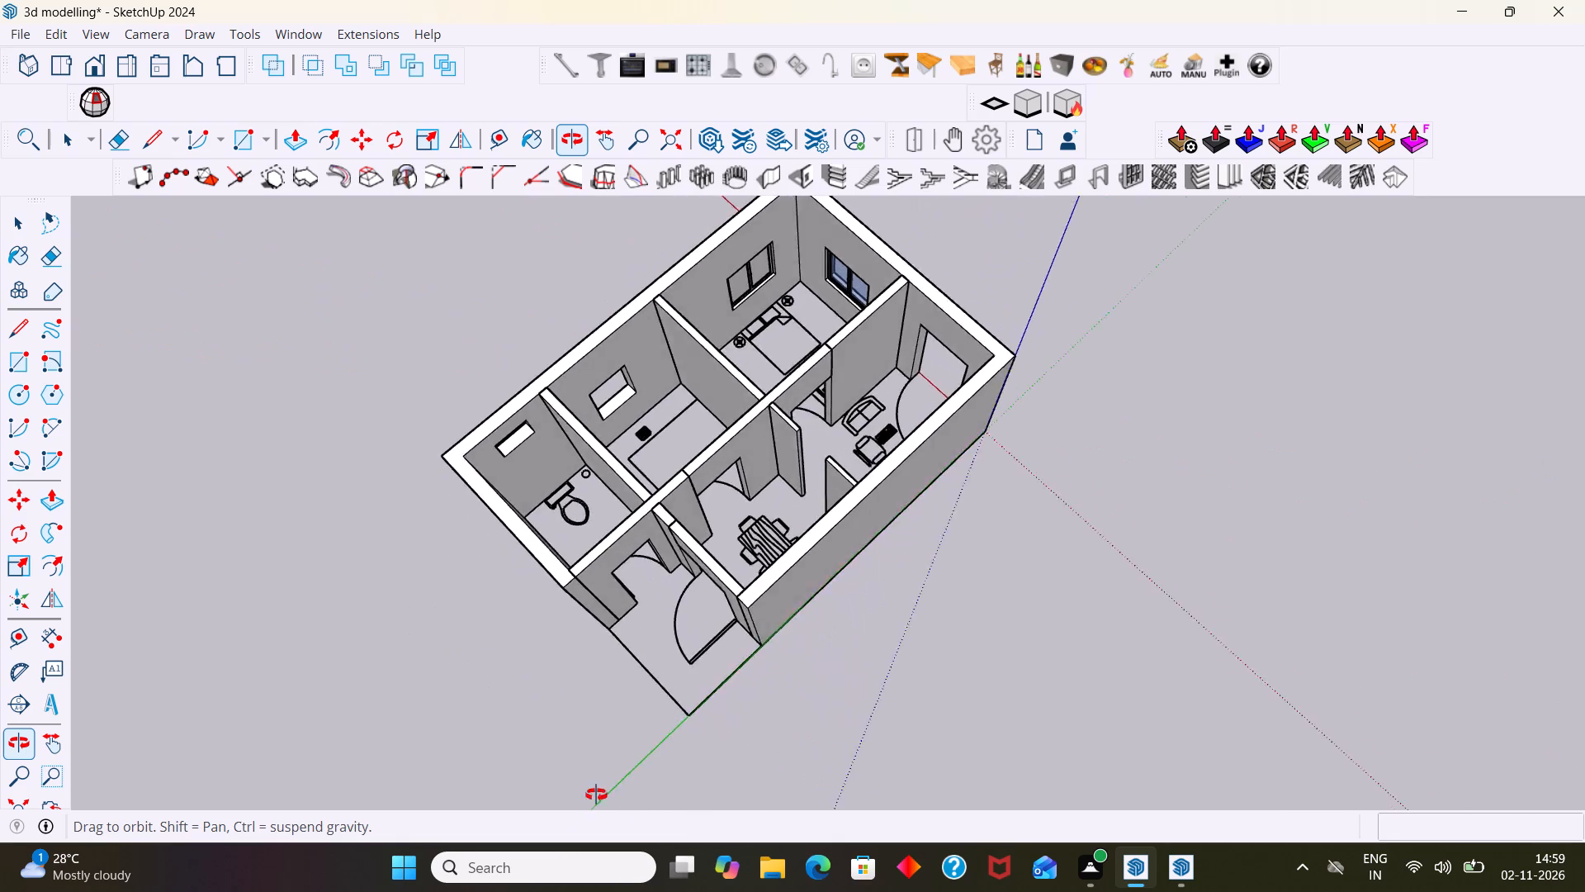
middle_drag(596, 795, 536, 802)
scroll(751, 727, down, 3)
middle_drag(881, 656, 759, 576)
scroll(831, 550, up, 3)
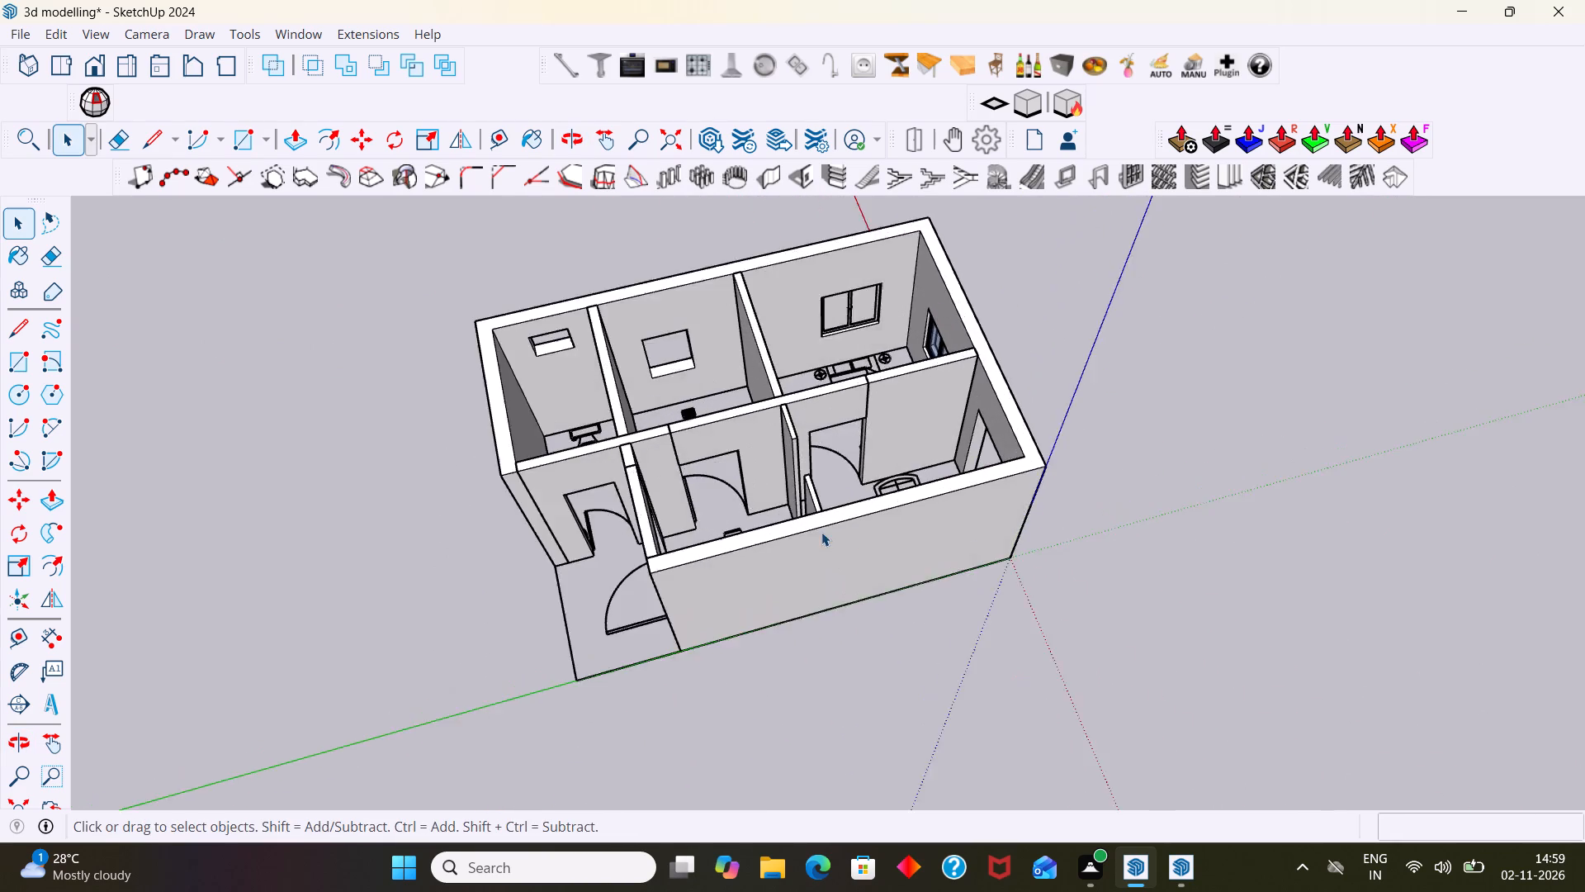
scroll(821, 532, up, 3)
middle_drag(816, 528, 936, 522)
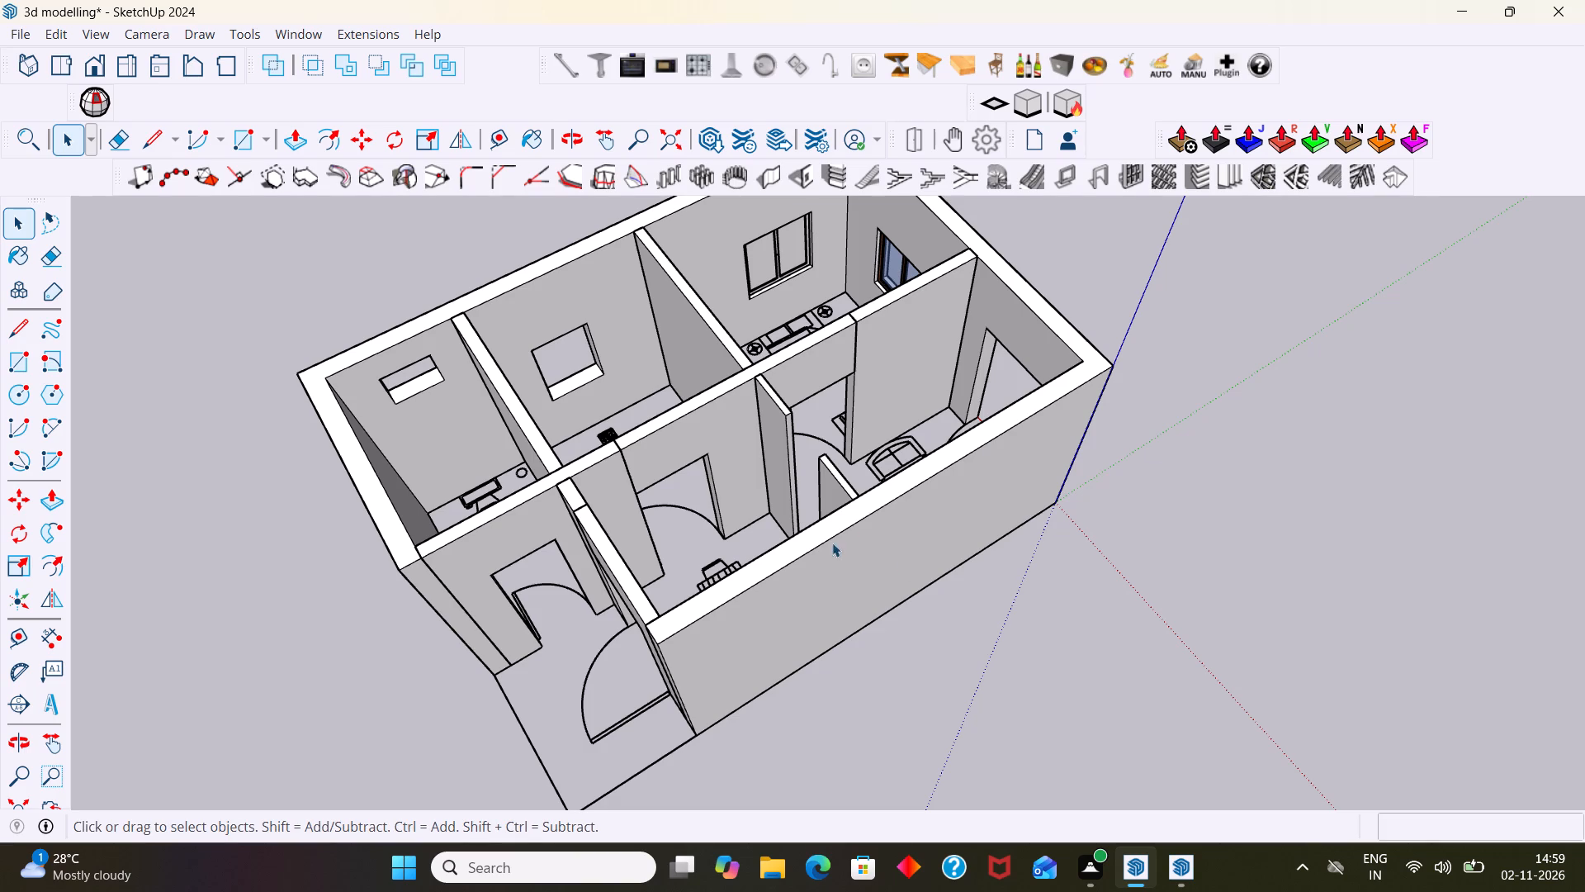
Examine the open-topped house from above and all around, including its room partitions, wall openings and porch doorways.
middle_drag(833, 543, 877, 492)
scroll(845, 515, up, 1)
scroll(835, 531, down, 6)
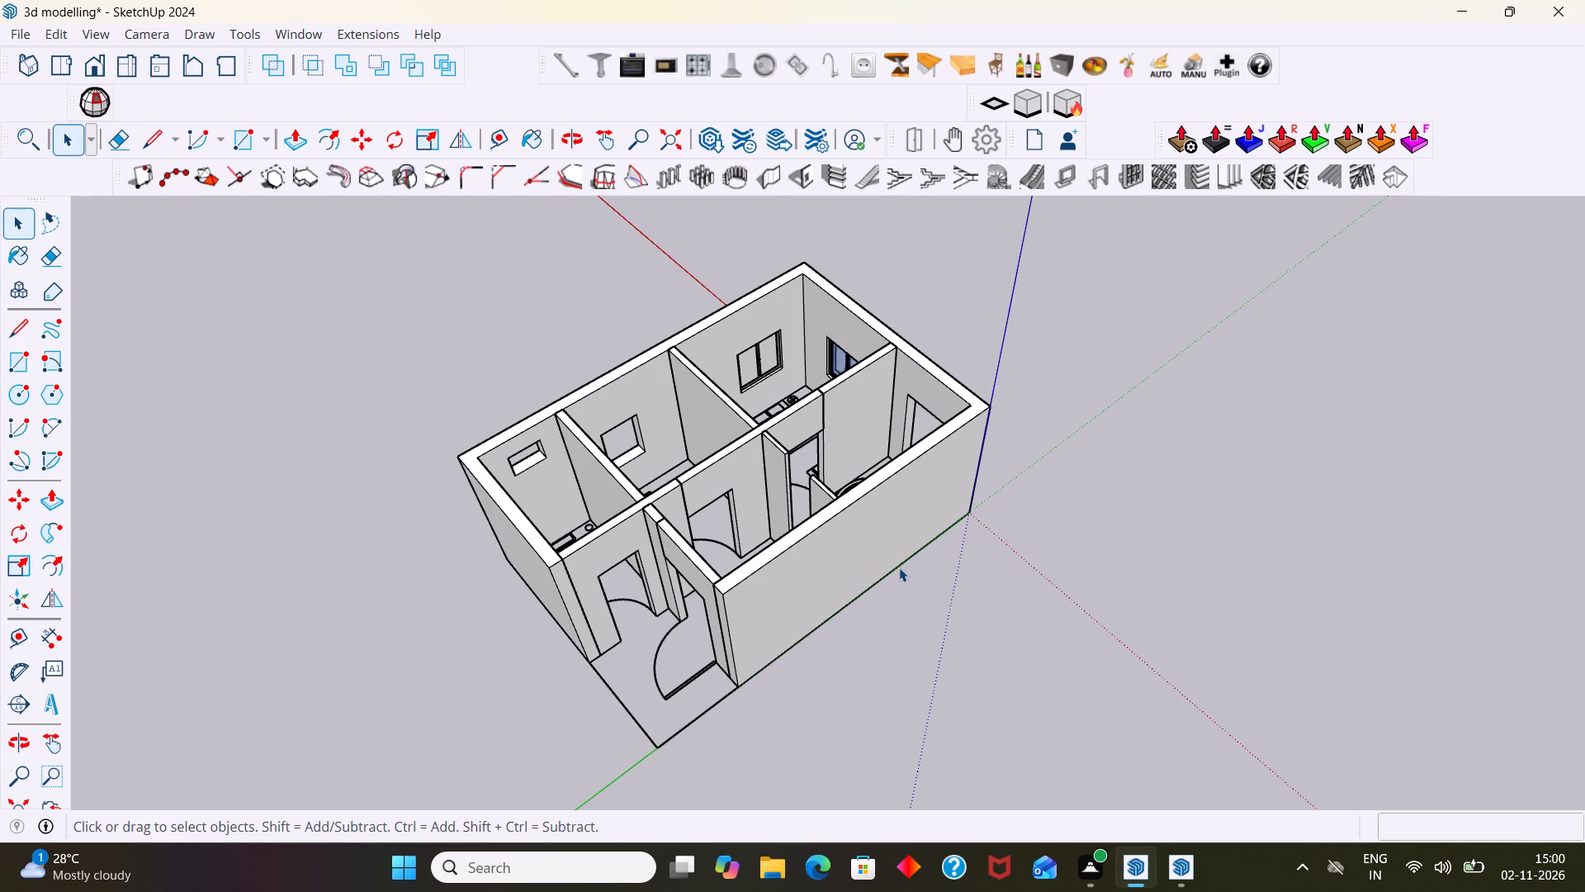
scroll(893, 569, down, 4)
middle_drag(884, 591, 857, 785)
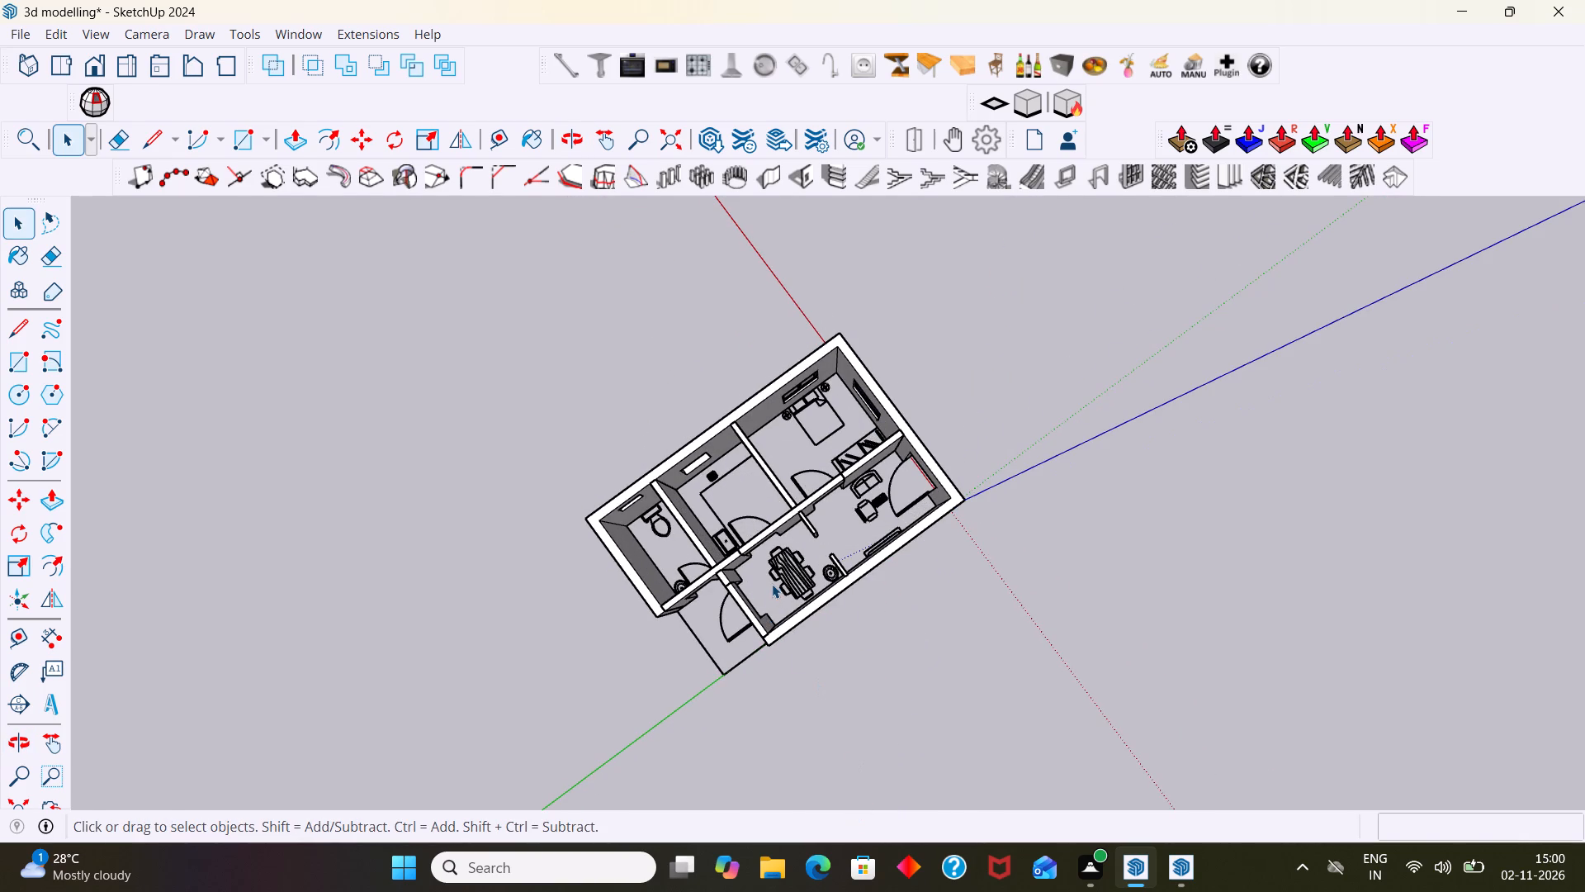
scroll(741, 557, up, 7)
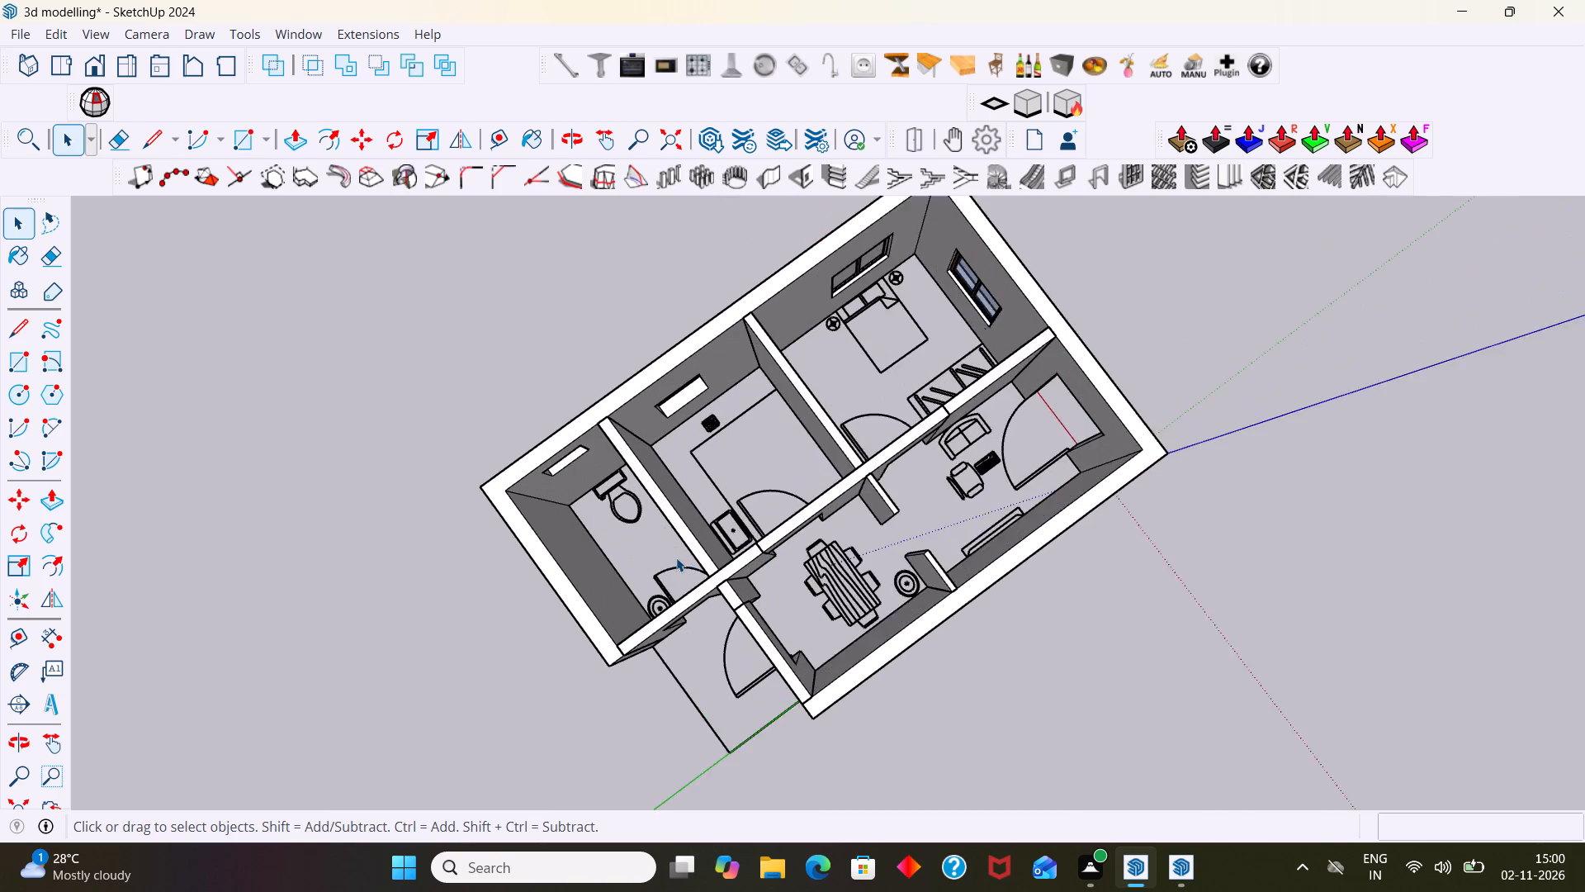
middle_drag(652, 573, 717, 473)
scroll(669, 505, down, 10)
middle_drag(668, 572, 617, 534)
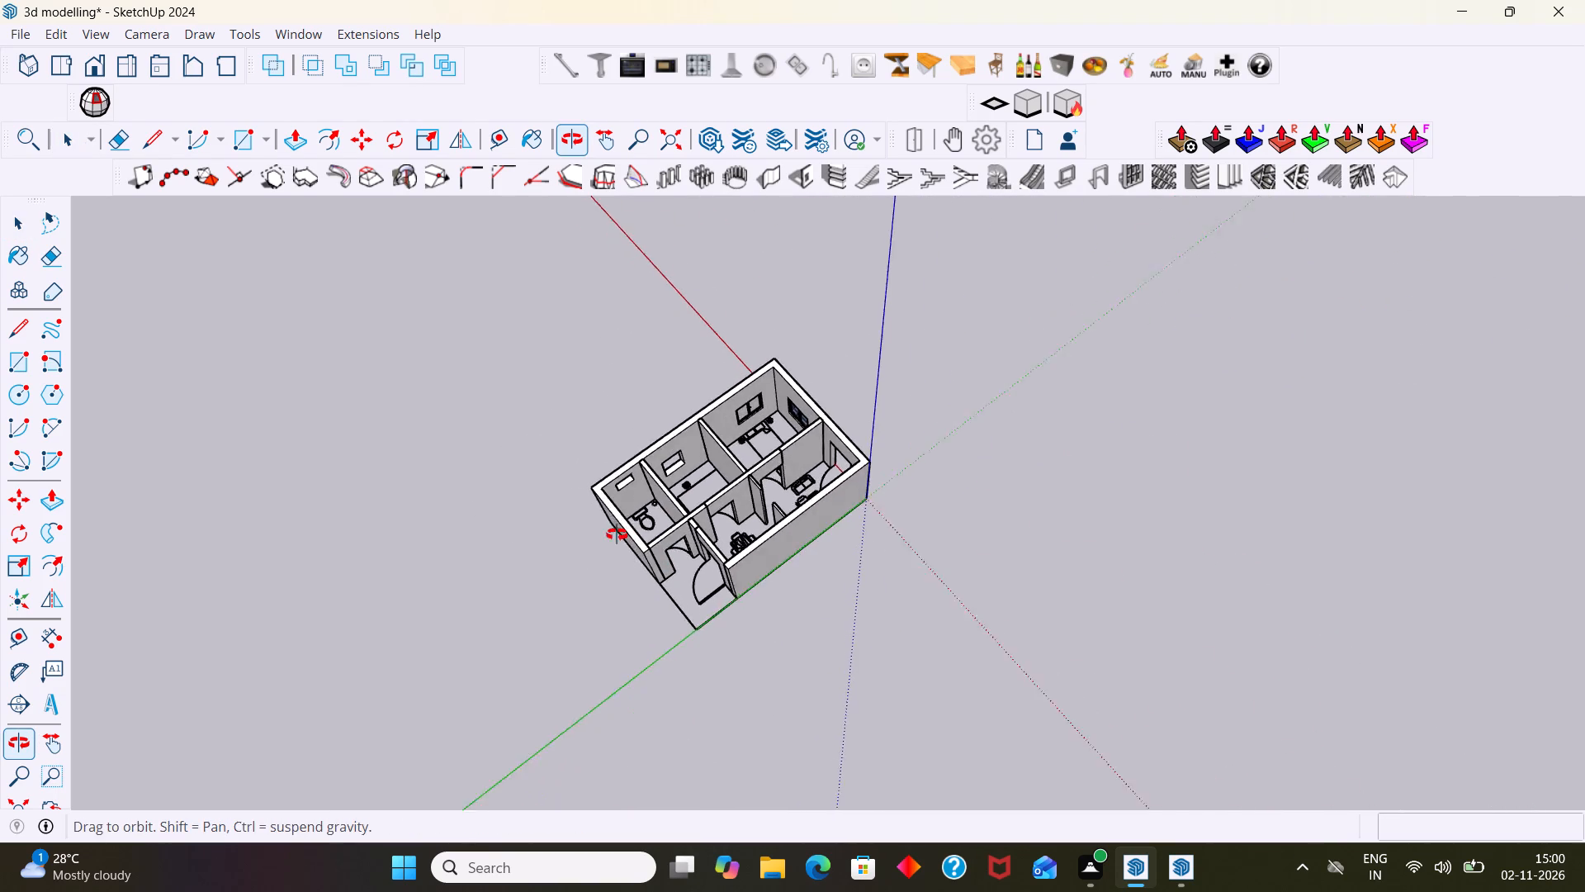
middle_drag(617, 534, 568, 532)
scroll(669, 537, up, 7)
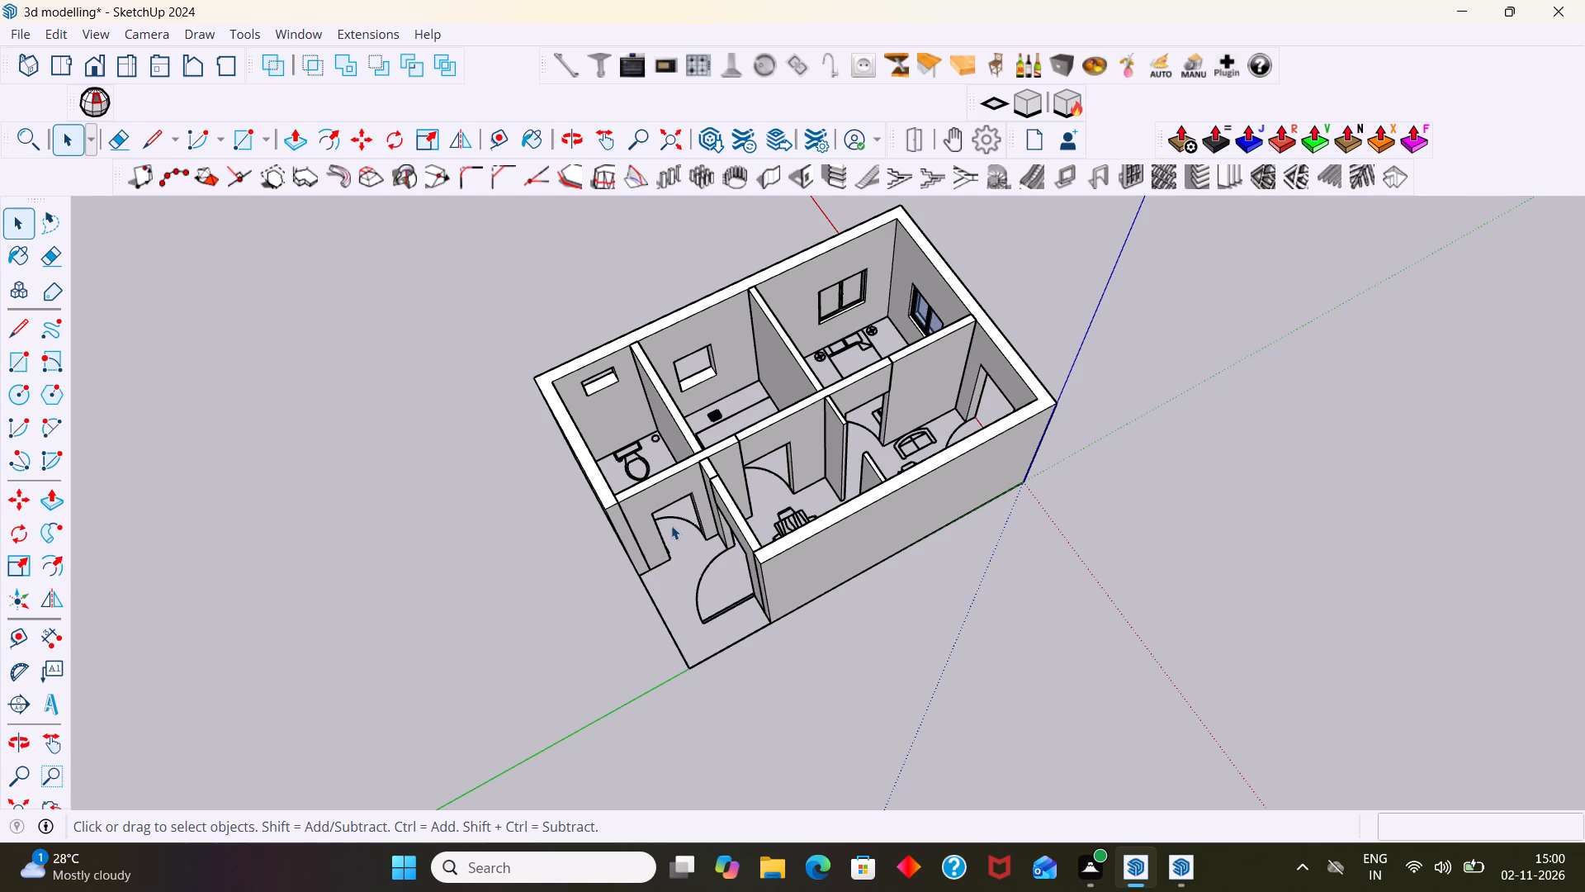
scroll(671, 525, up, 4)
middle_drag(662, 531, 614, 688)
scroll(671, 513, up, 7)
middle_drag(704, 517, 671, 536)
scroll(731, 497, down, 17)
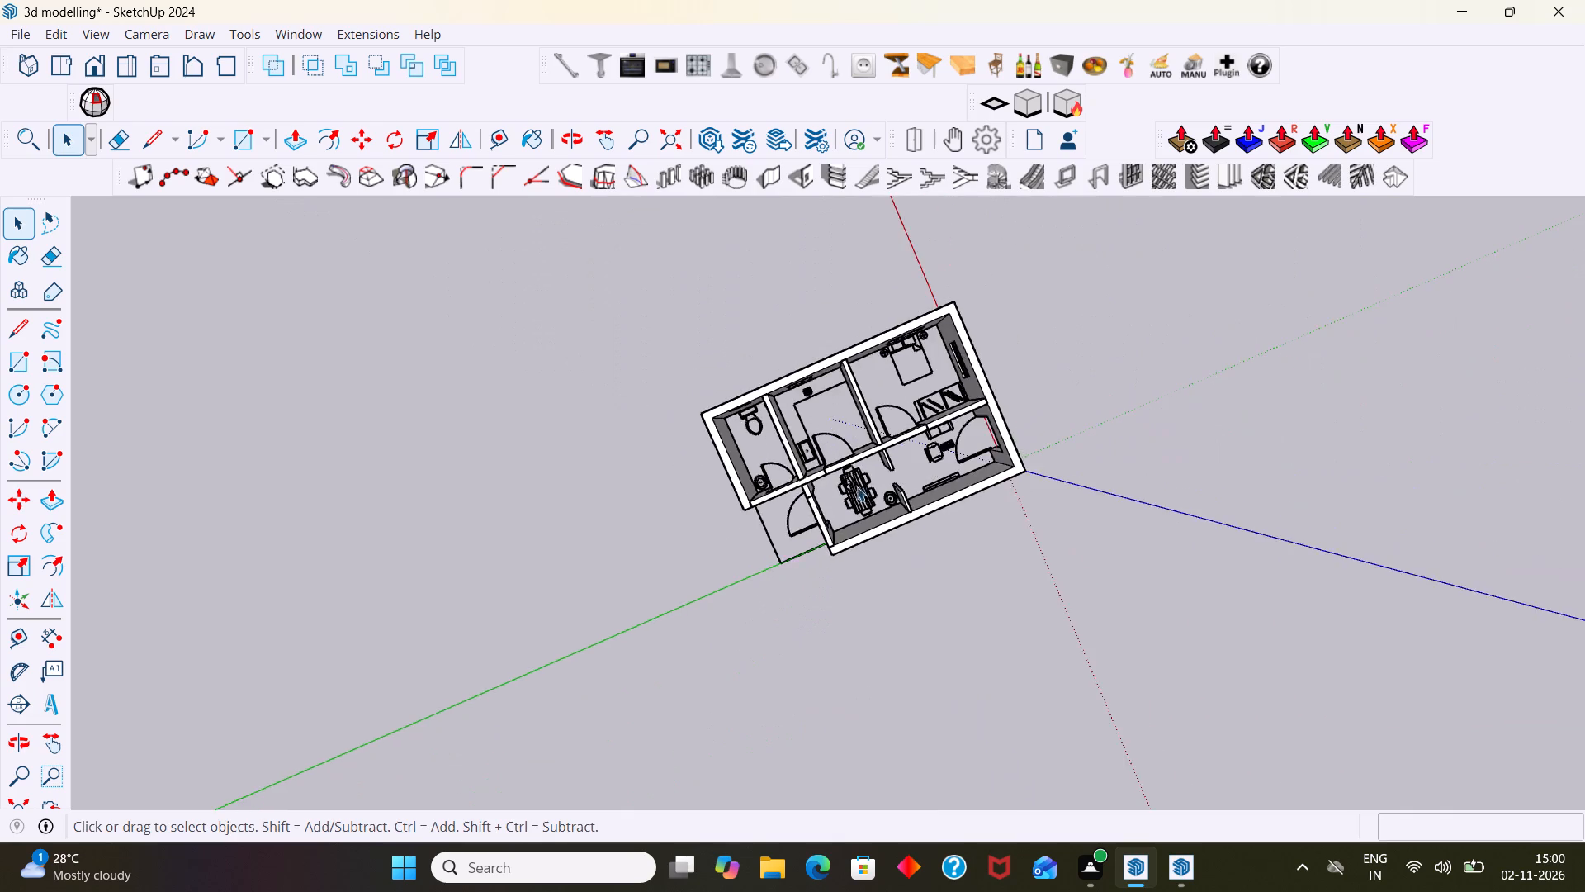
middle_drag(867, 482, 706, 414)
scroll(884, 433, down, 3)
middle_drag(903, 467, 1124, 393)
scroll(744, 477, up, 6)
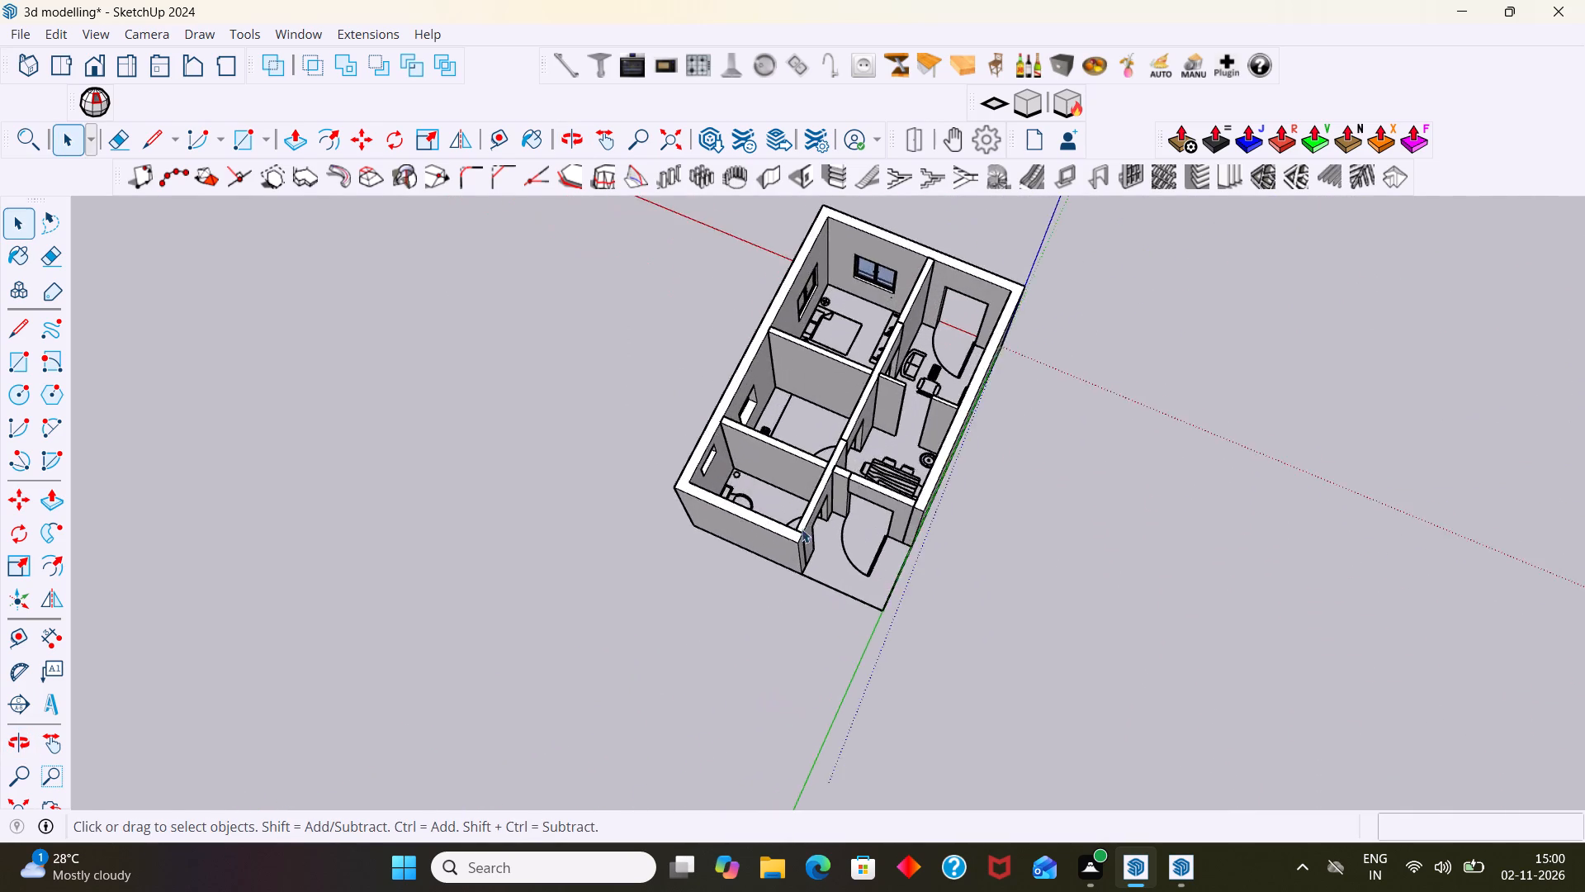
middle_drag(802, 529, 1071, 491)
scroll(826, 396, up, 5)
middle_drag(736, 407, 761, 619)
scroll(761, 494, down, 10)
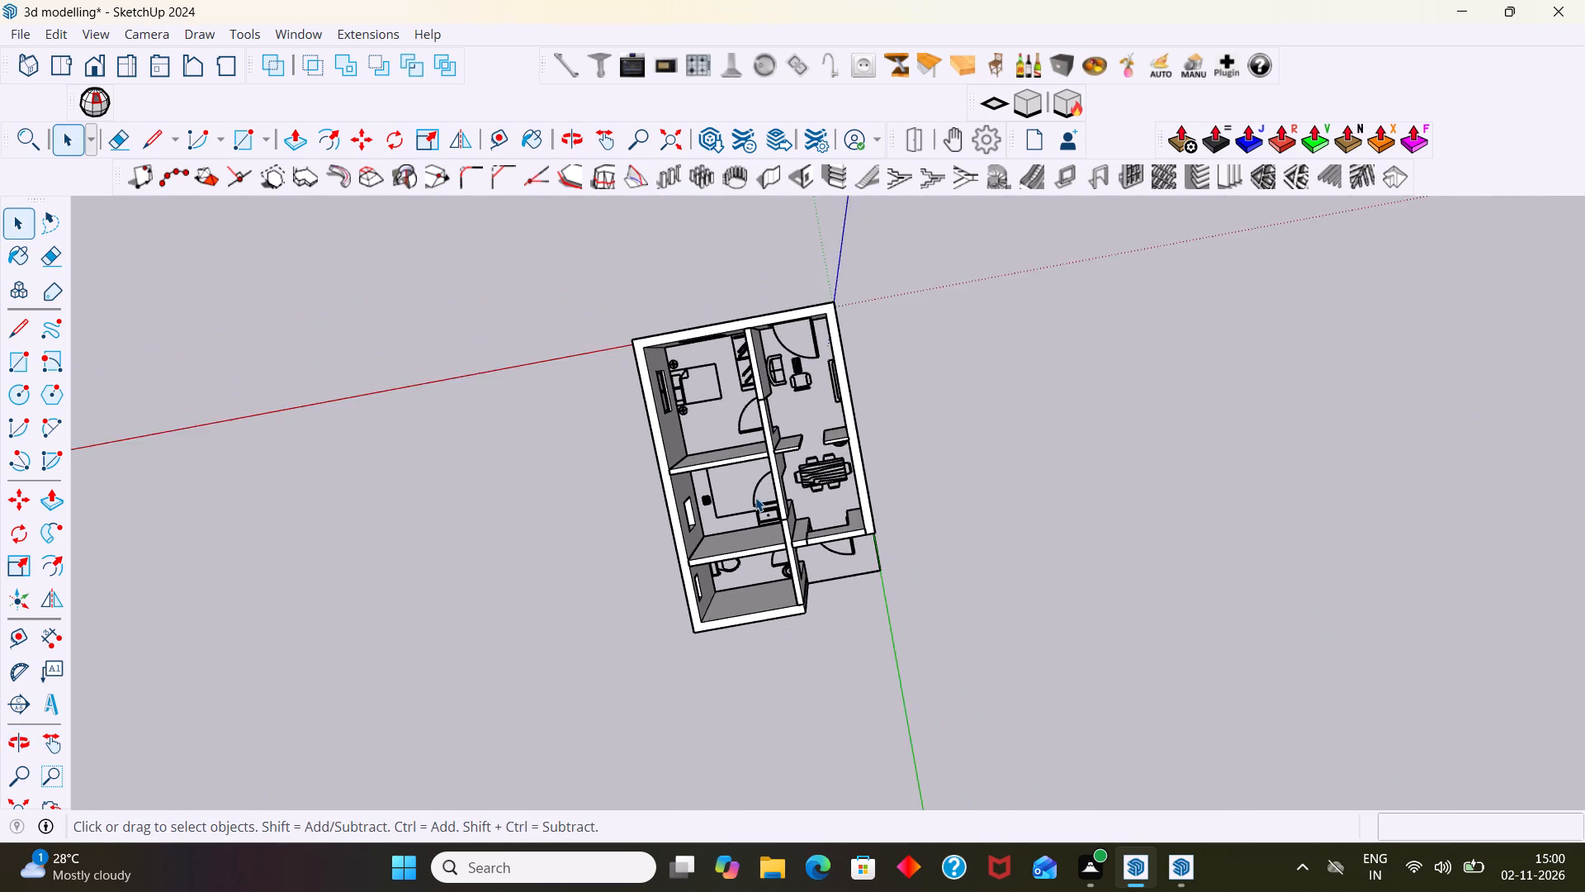
middle_drag(753, 494, 592, 377)
scroll(722, 504, down, 1)
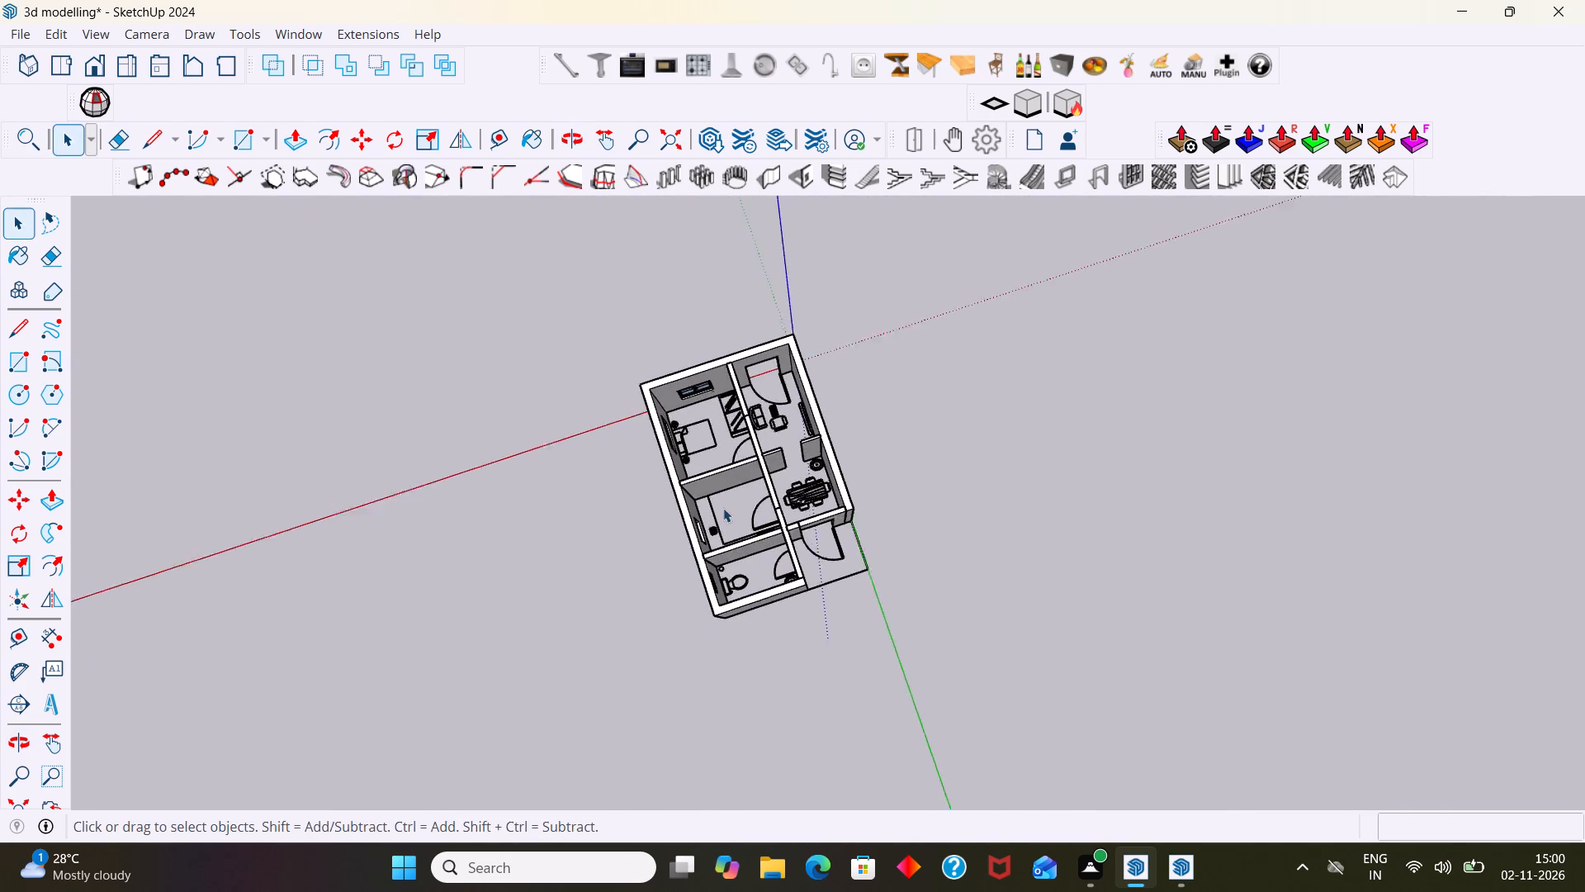
scroll(723, 508, down, 5)
middle_drag(739, 594, 445, 472)
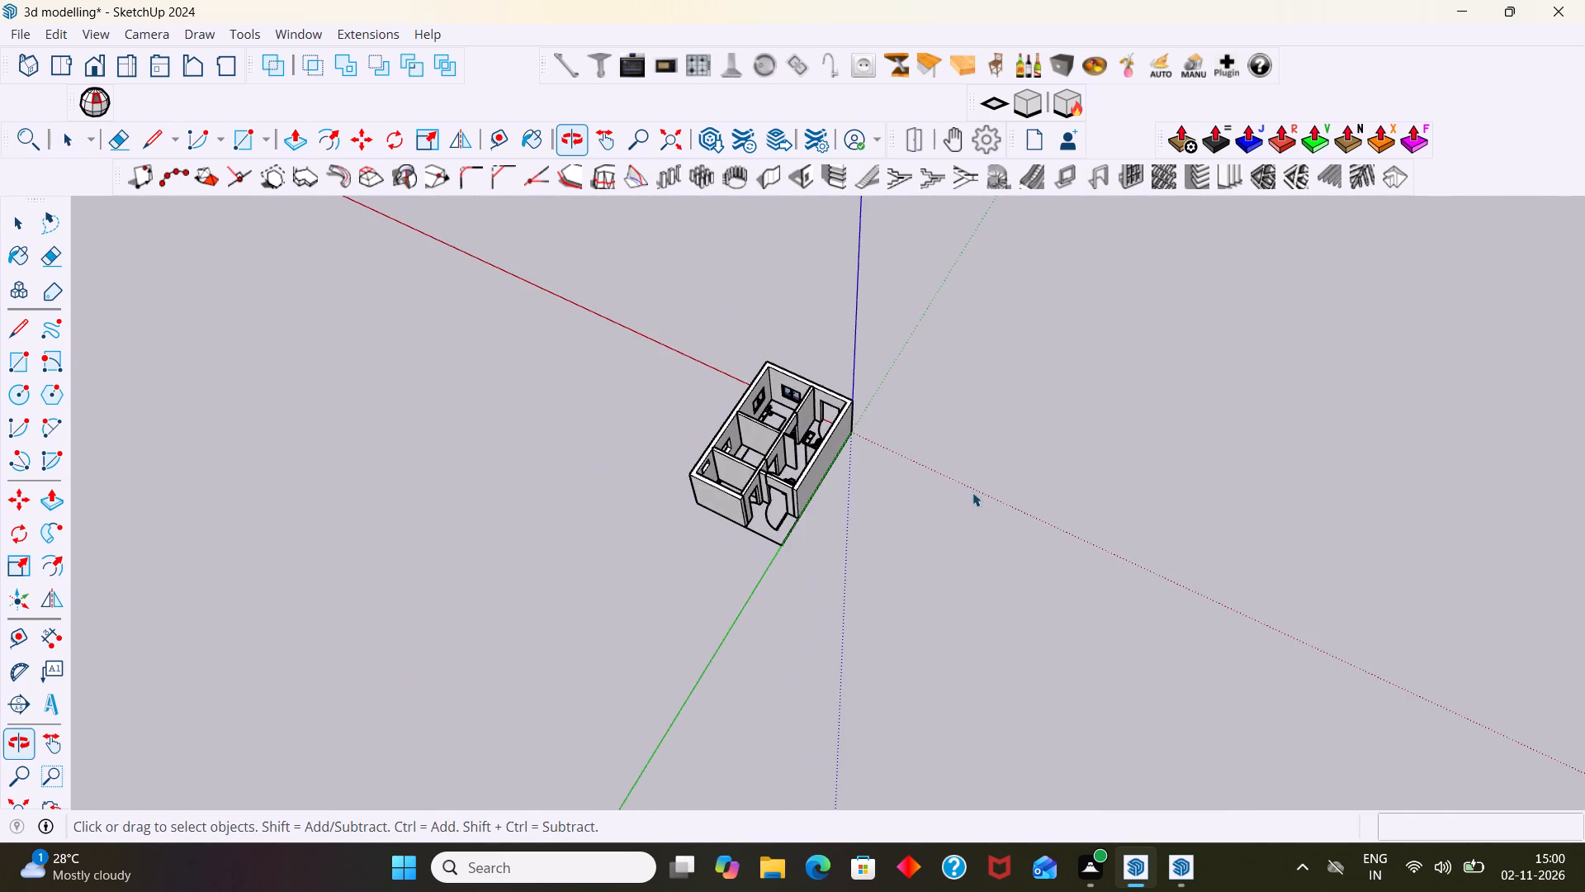
scroll(894, 497, up, 7)
middle_drag(780, 495, 722, 358)
scroll(722, 448, up, 7)
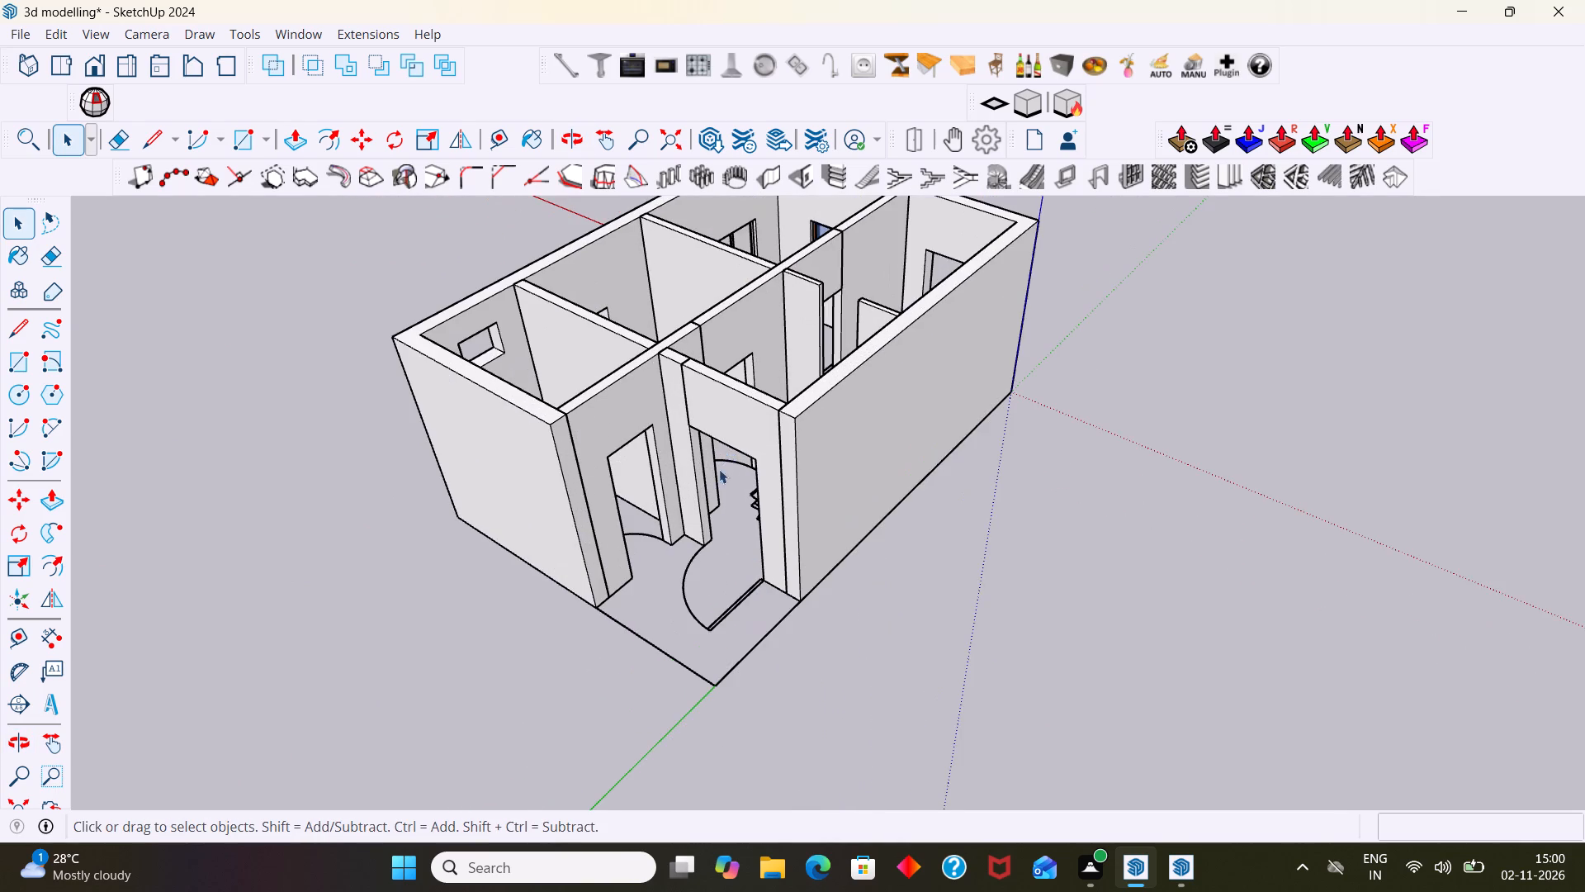
middle_drag(715, 470, 577, 544)
scroll(792, 477, up, 2)
middle_drag(750, 465, 608, 566)
scroll(867, 457, down, 4)
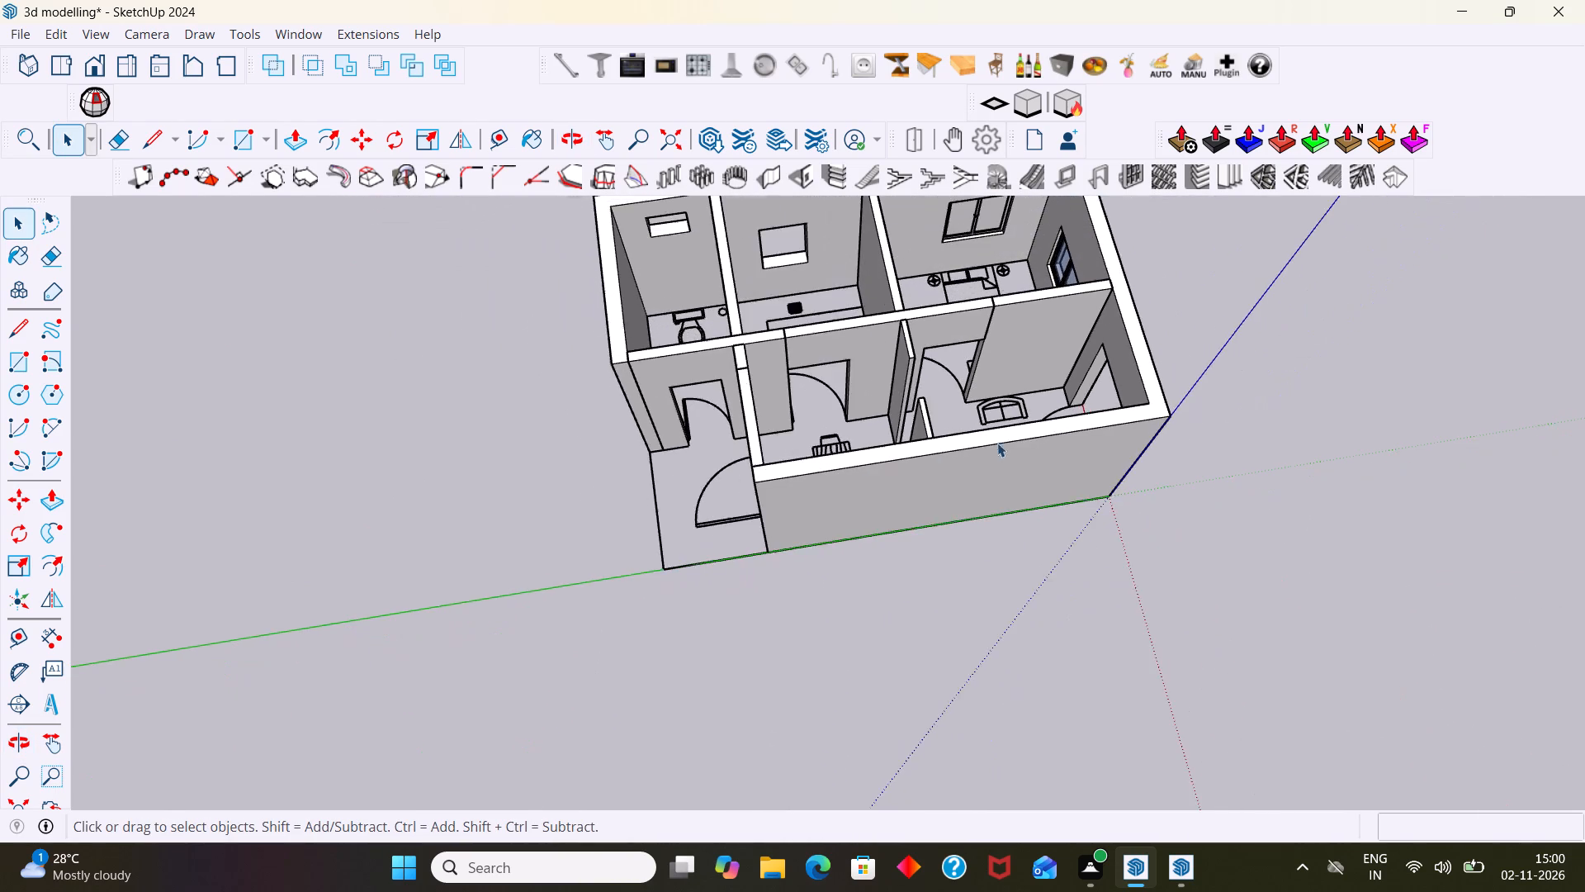
middle_drag(955, 439, 608, 494)
scroll(1087, 439, down, 7)
middle_drag(1095, 492, 991, 432)
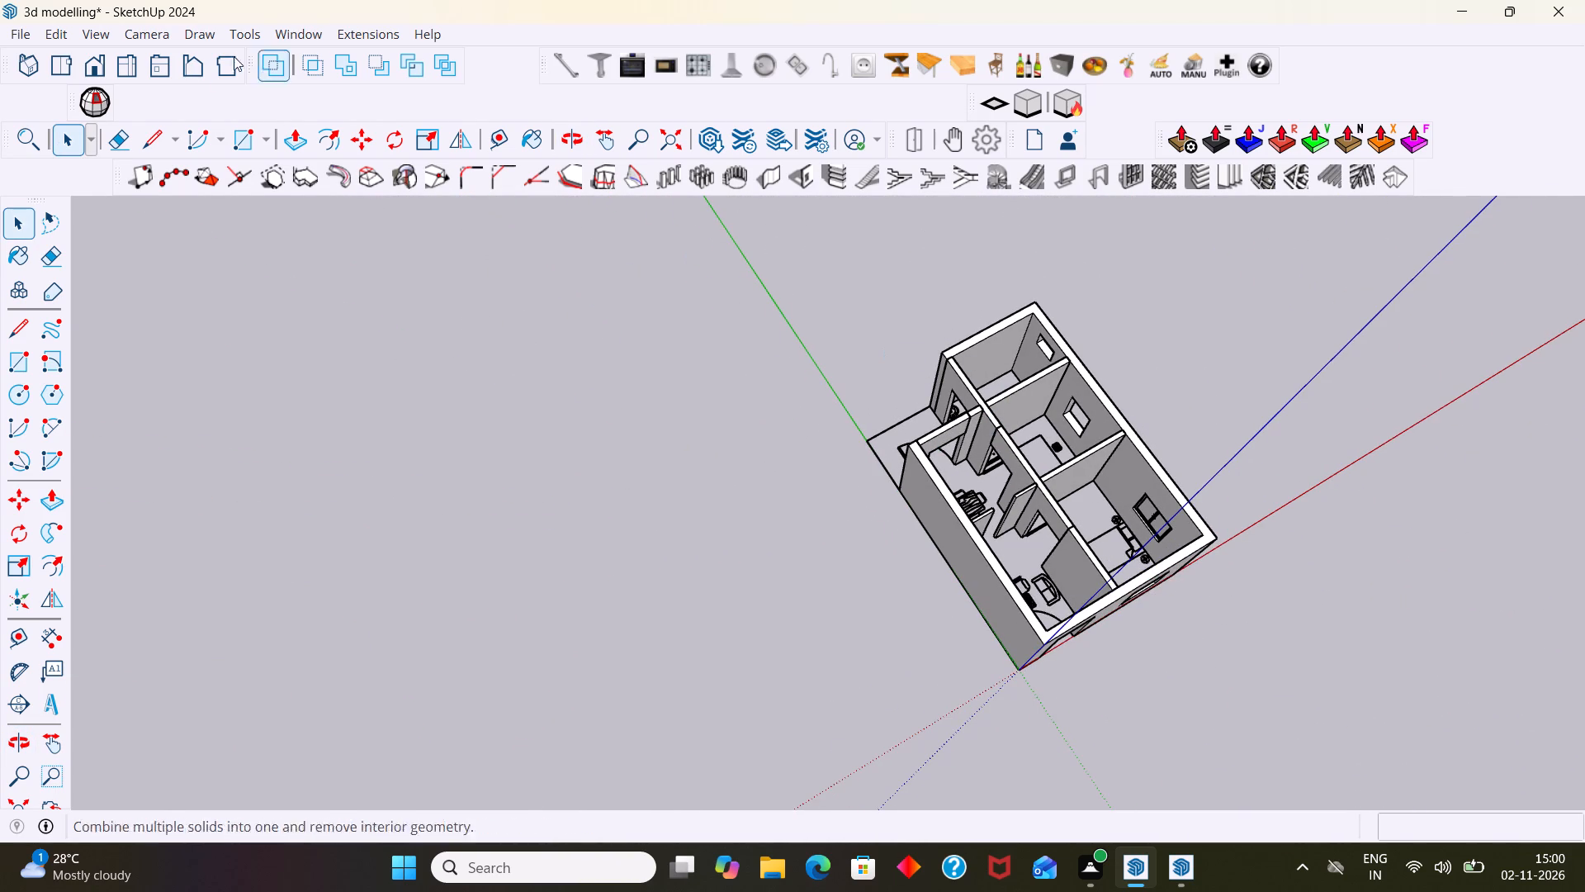
Unhide all hidden objects in the model, bringing the roof slab back over the house.
click(89, 37)
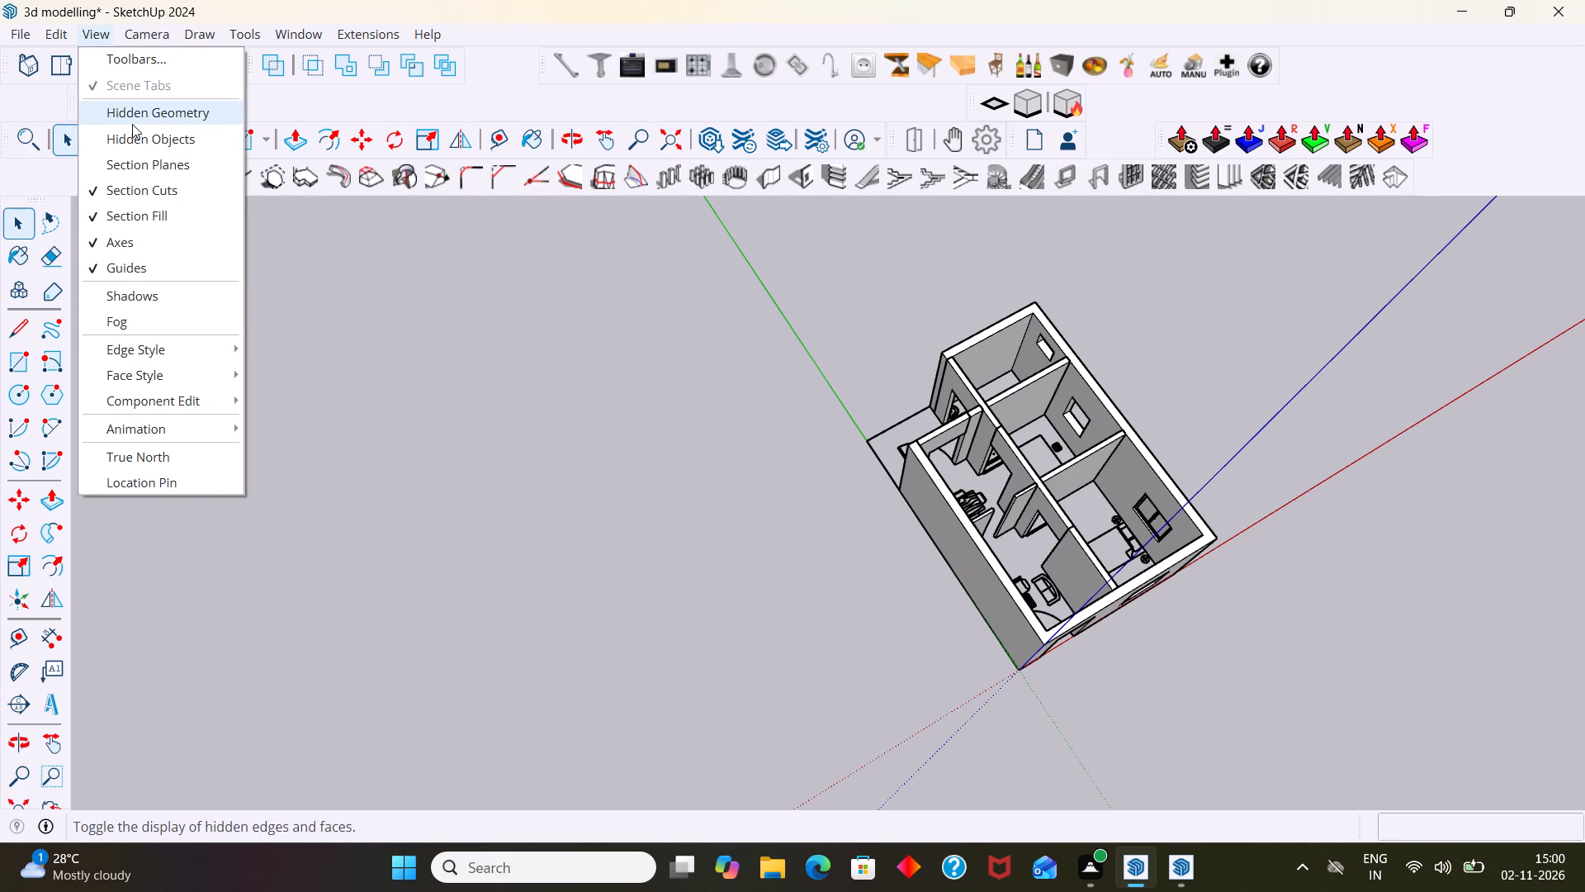
double_click(66, 30)
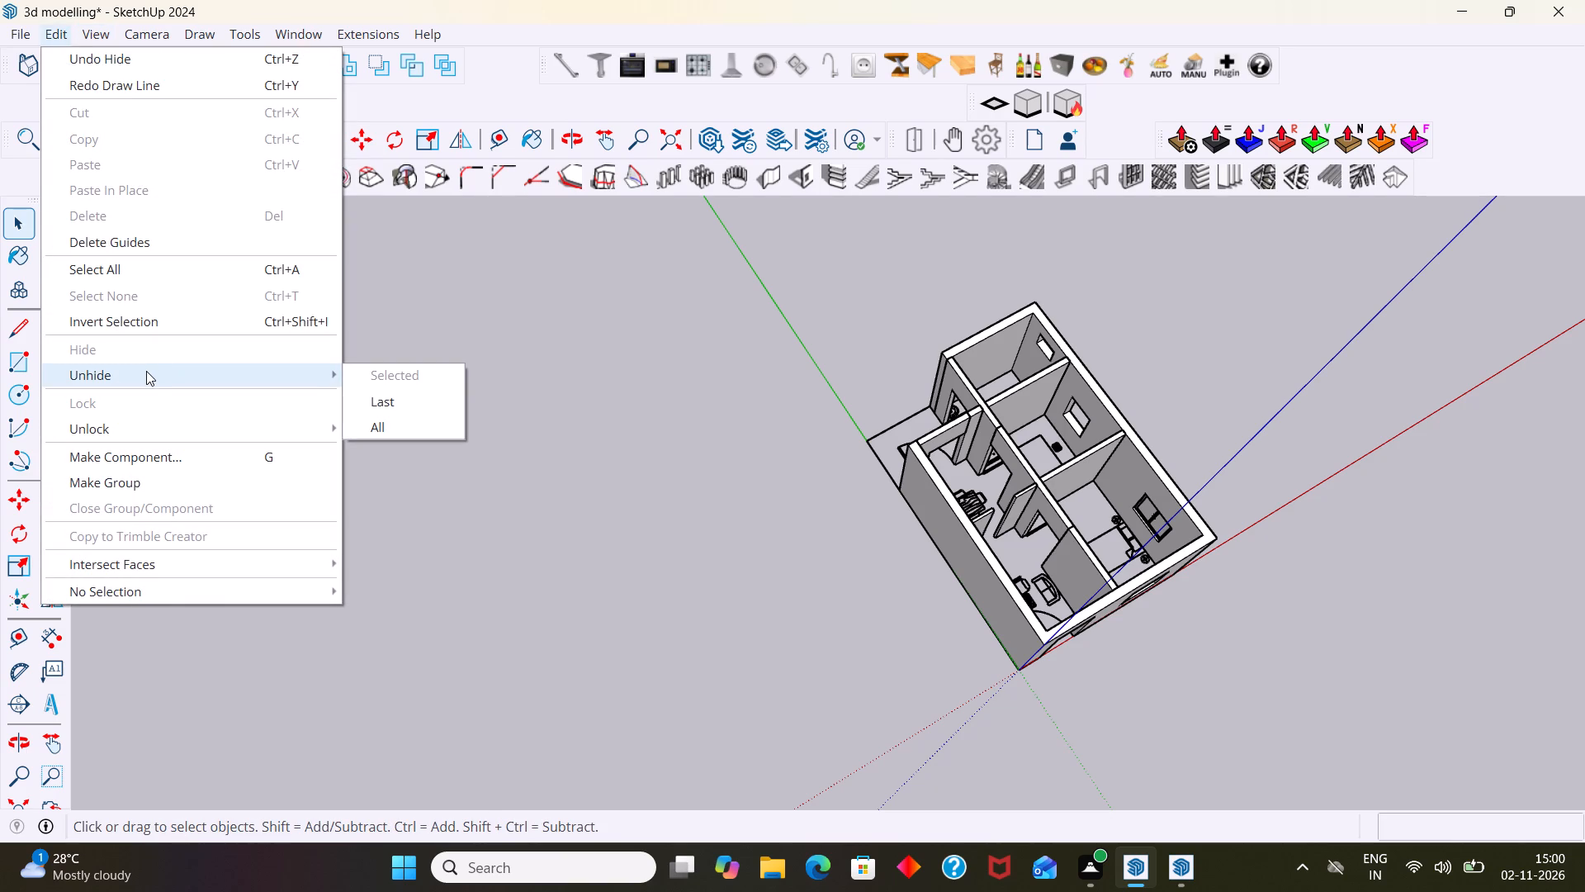
click(194, 380)
click(384, 426)
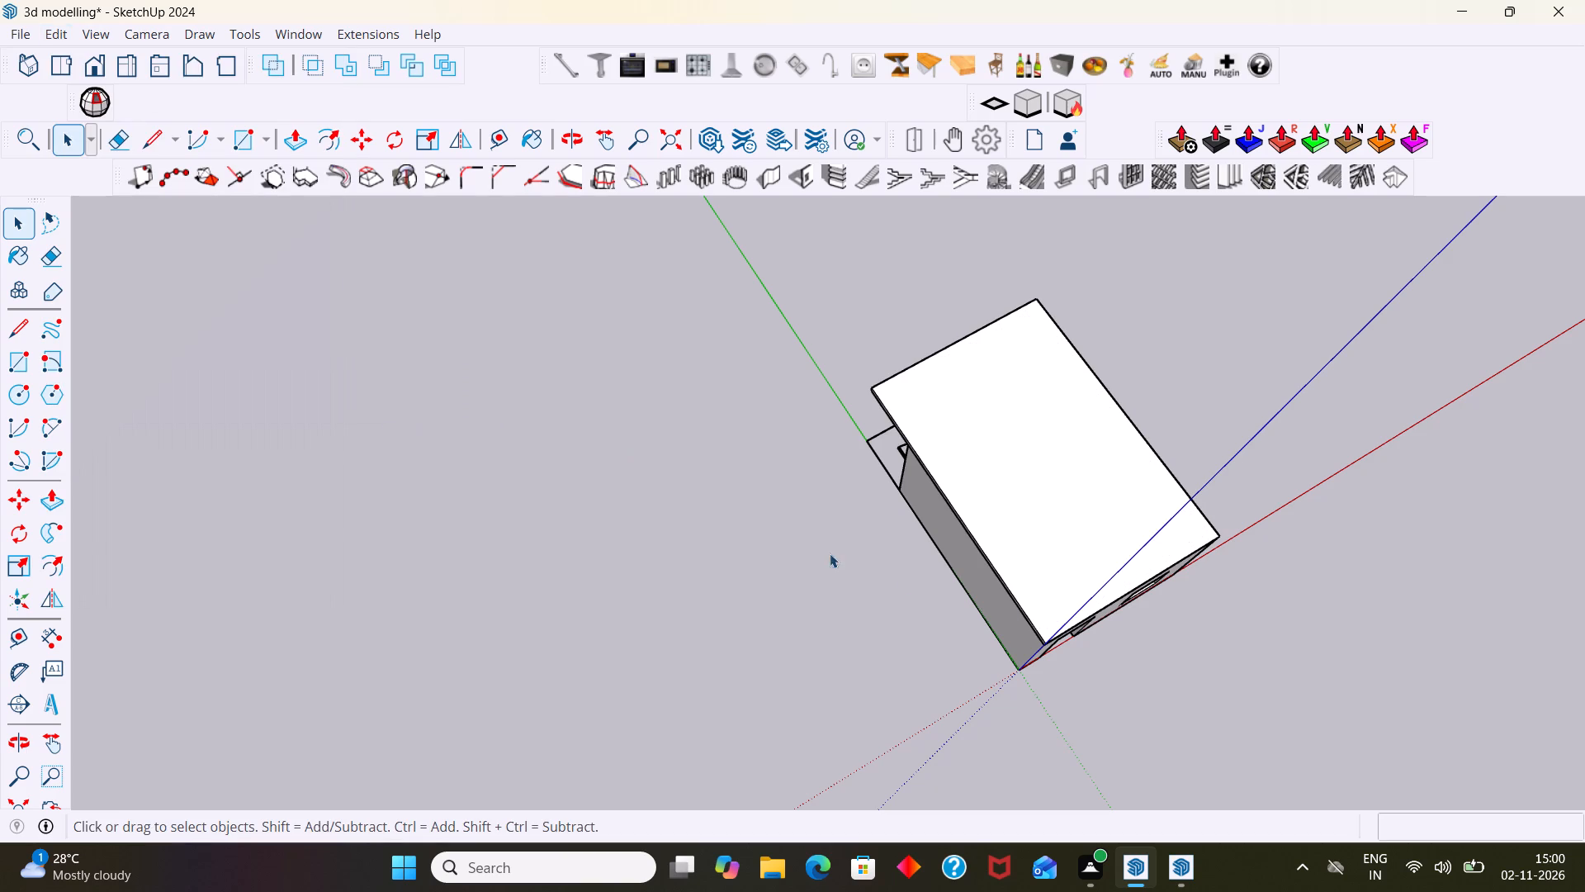
Examine the end wall with the doorway and wood-framed window, looking through the doorway into the interior.
middle_drag(1104, 599, 1119, 424)
scroll(1133, 542, up, 4)
scroll(1138, 597, down, 1)
middle_drag(1095, 574, 880, 528)
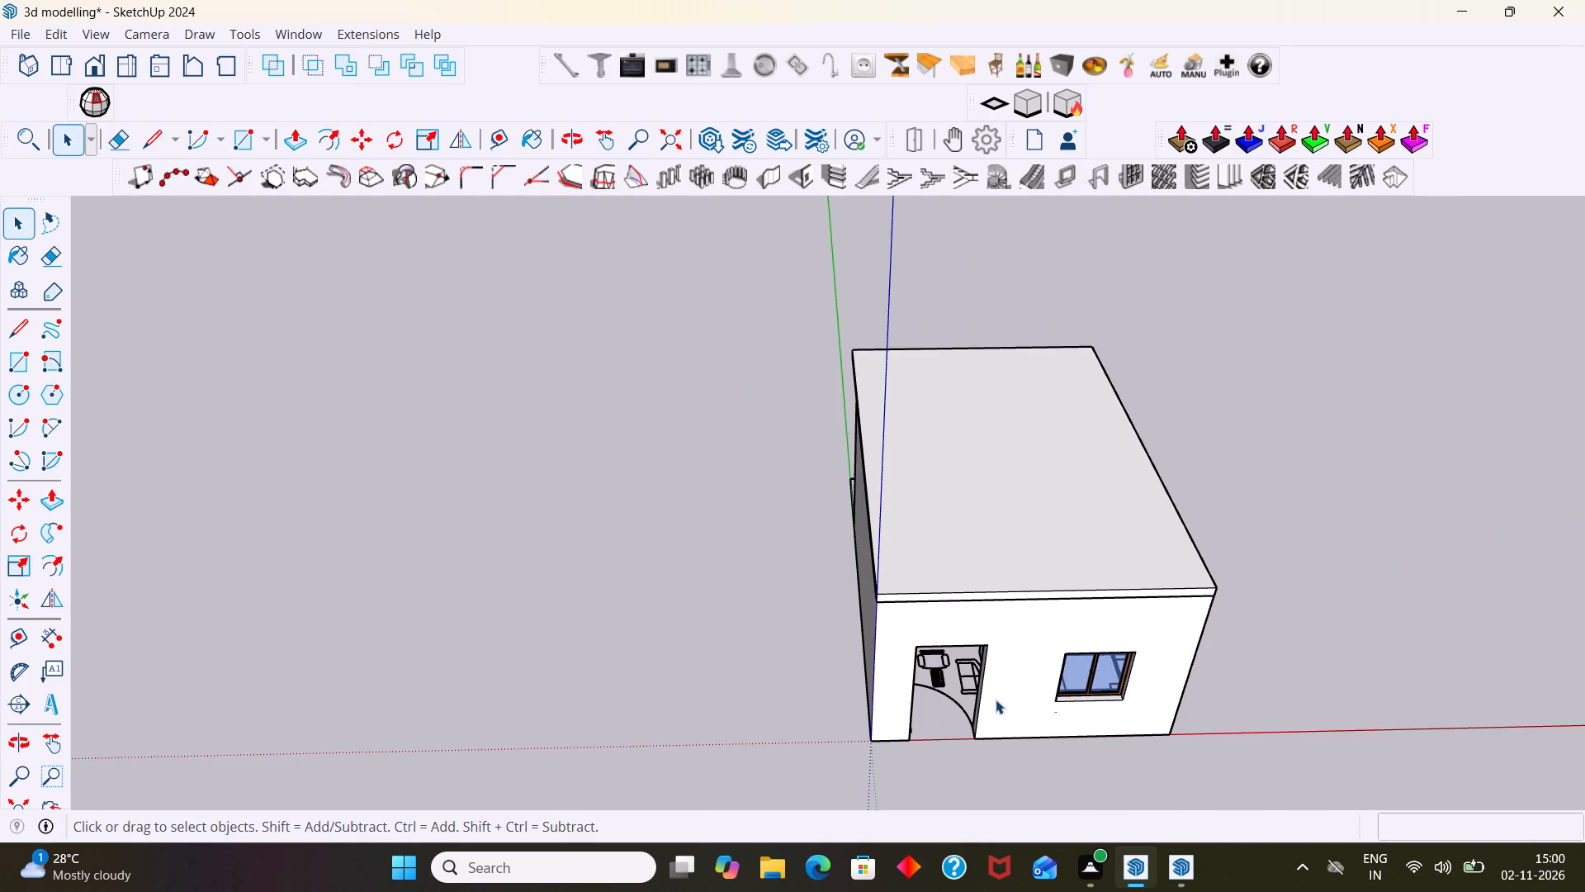
middle_drag(1003, 689, 968, 501)
scroll(934, 545, up, 8)
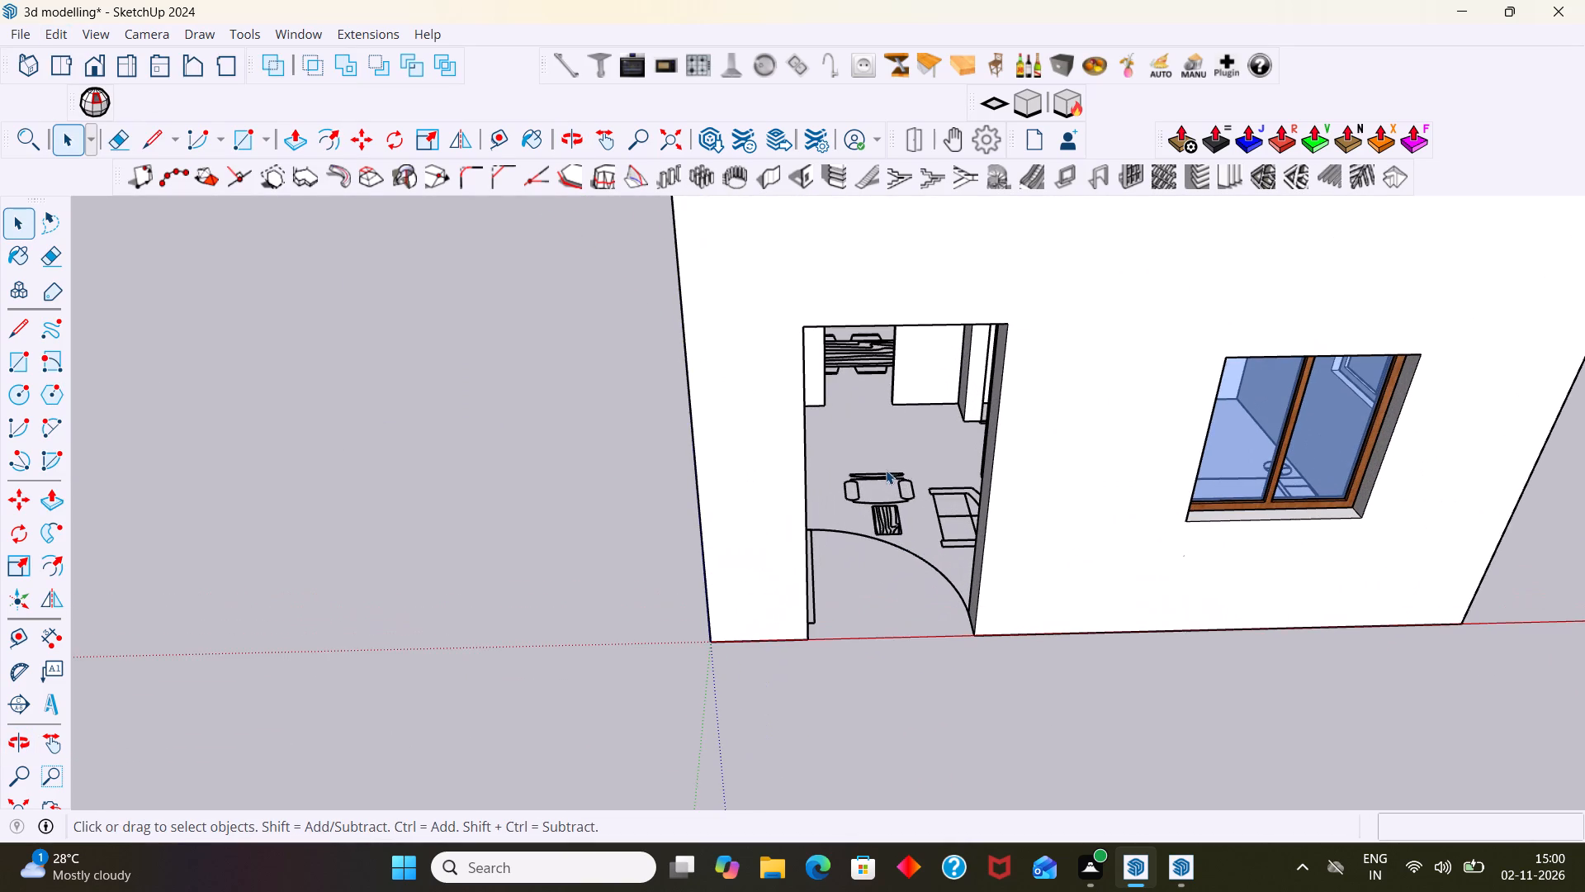
middle_drag(981, 476, 1072, 483)
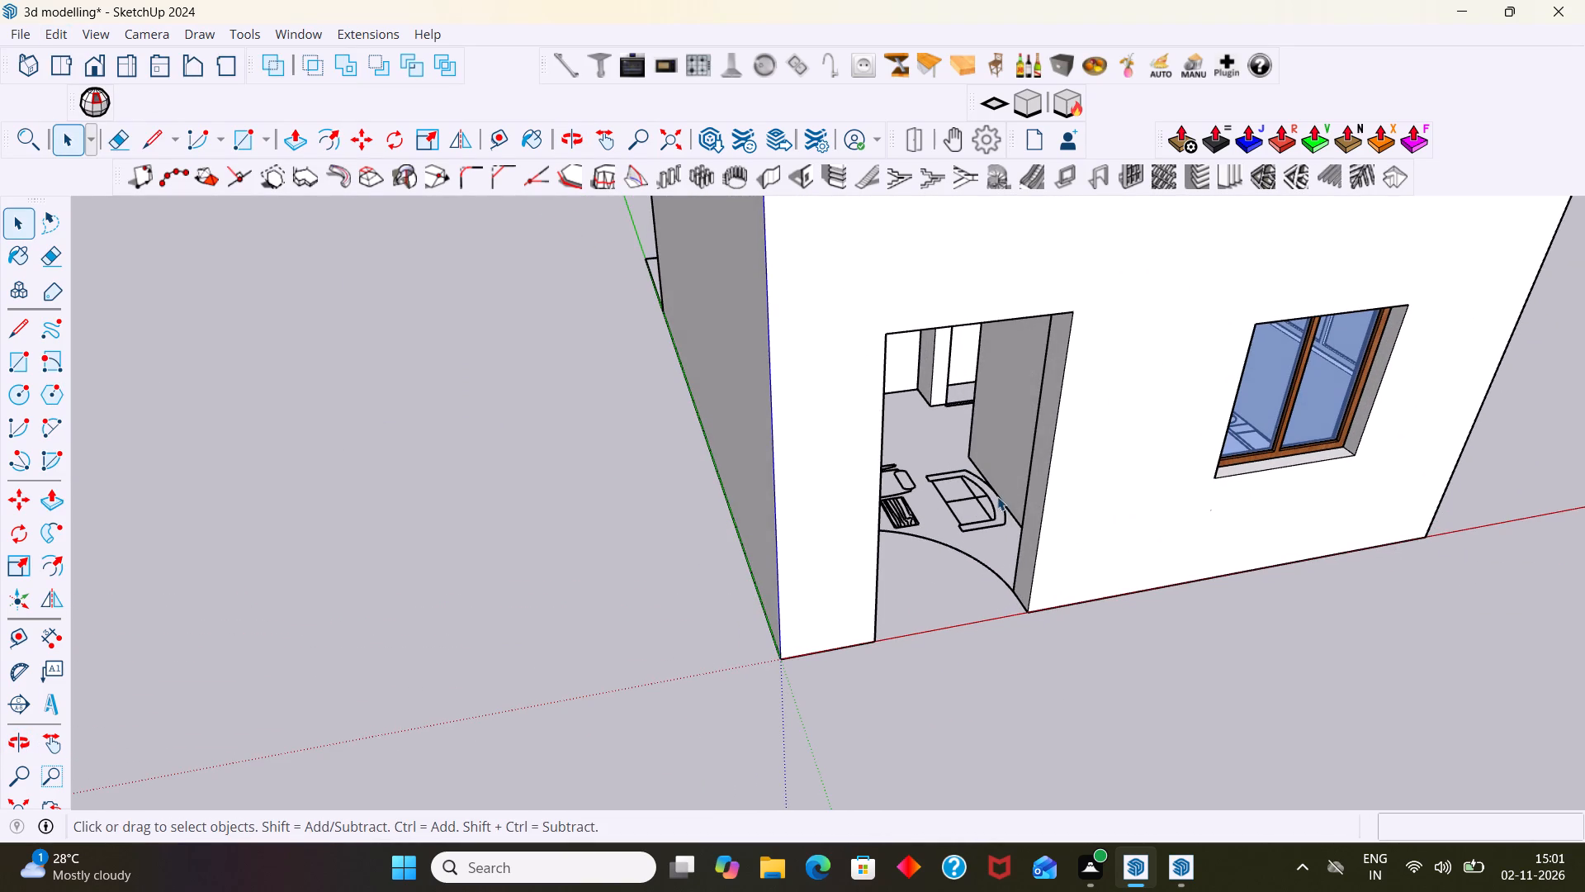
scroll(956, 523, down, 2)
middle_drag(958, 527, 844, 528)
scroll(1080, 510, up, 4)
middle_drag(1063, 524, 1114, 521)
scroll(1186, 478, down, 2)
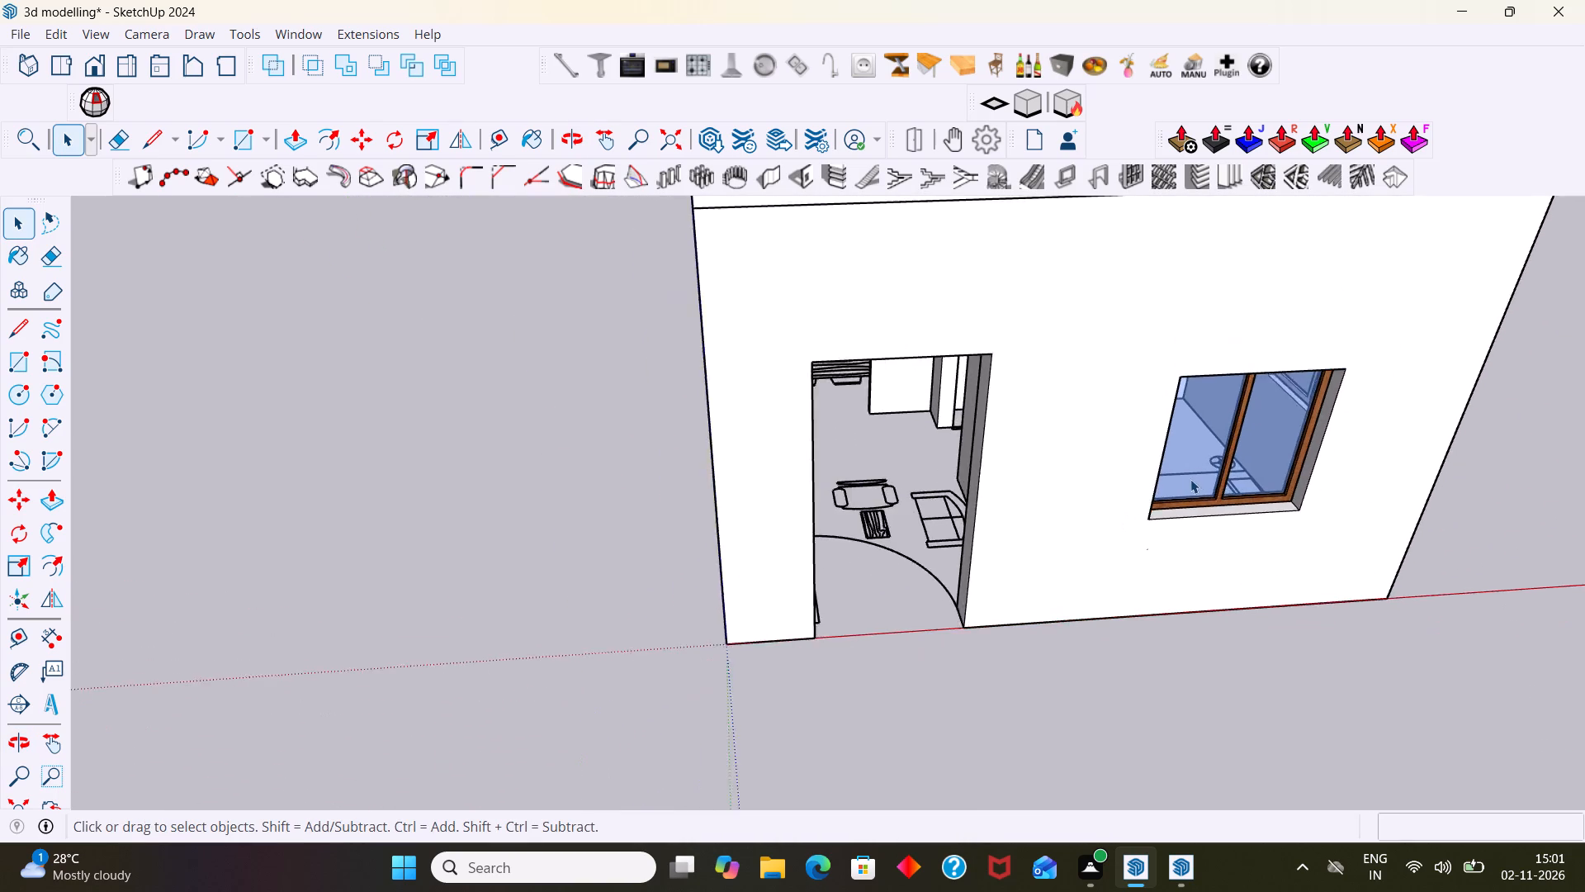
scroll(1190, 479, down, 6)
middle_drag(1164, 505, 1021, 425)
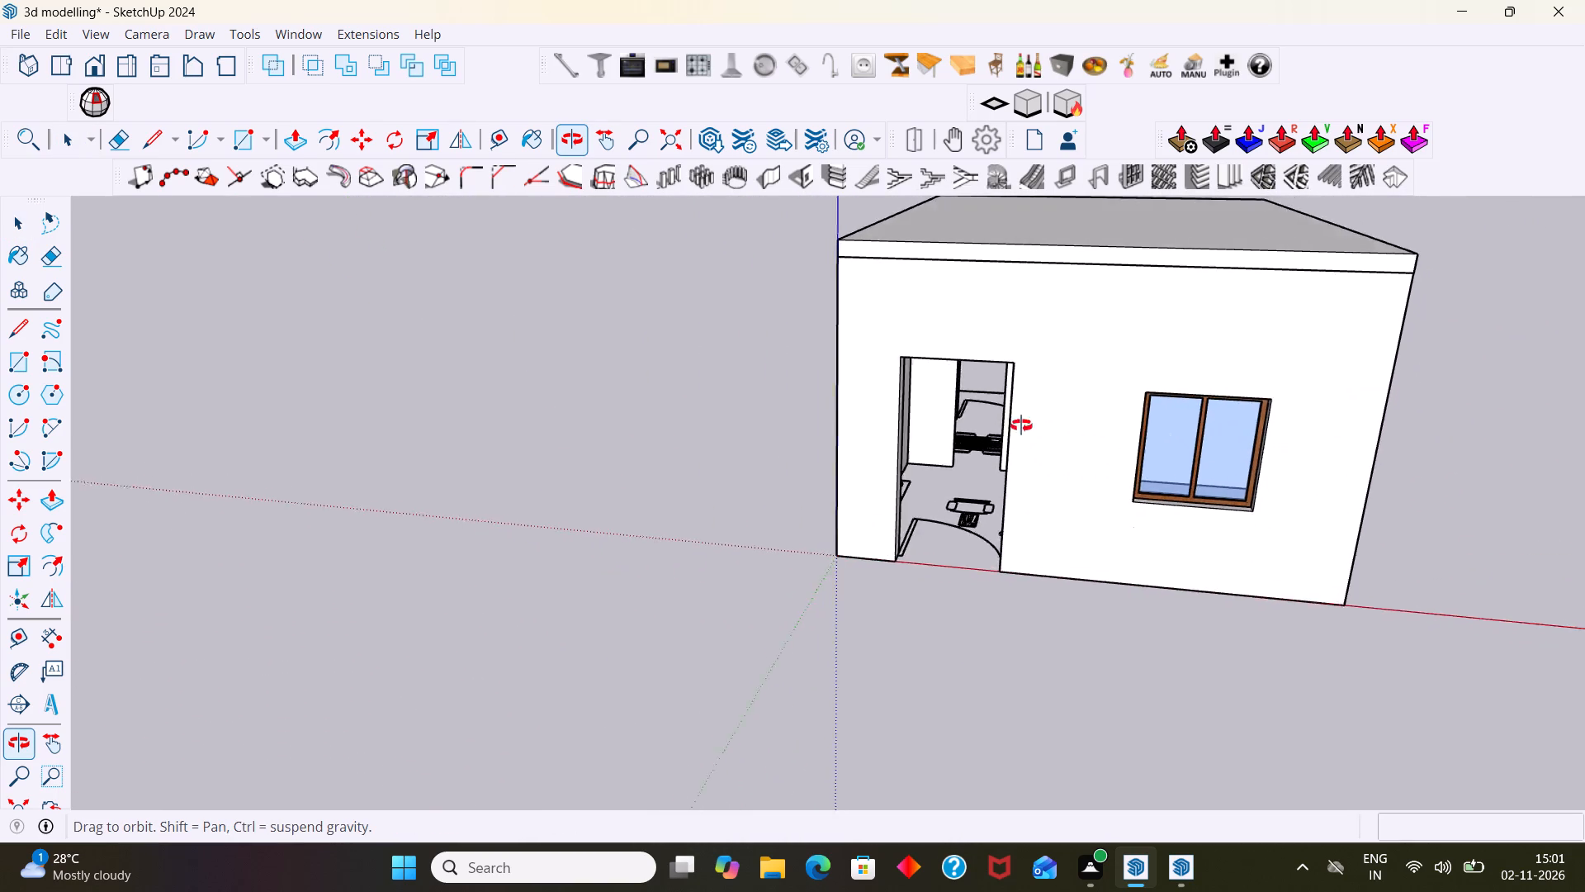
middle_drag(1021, 425, 1004, 434)
scroll(990, 432, up, 12)
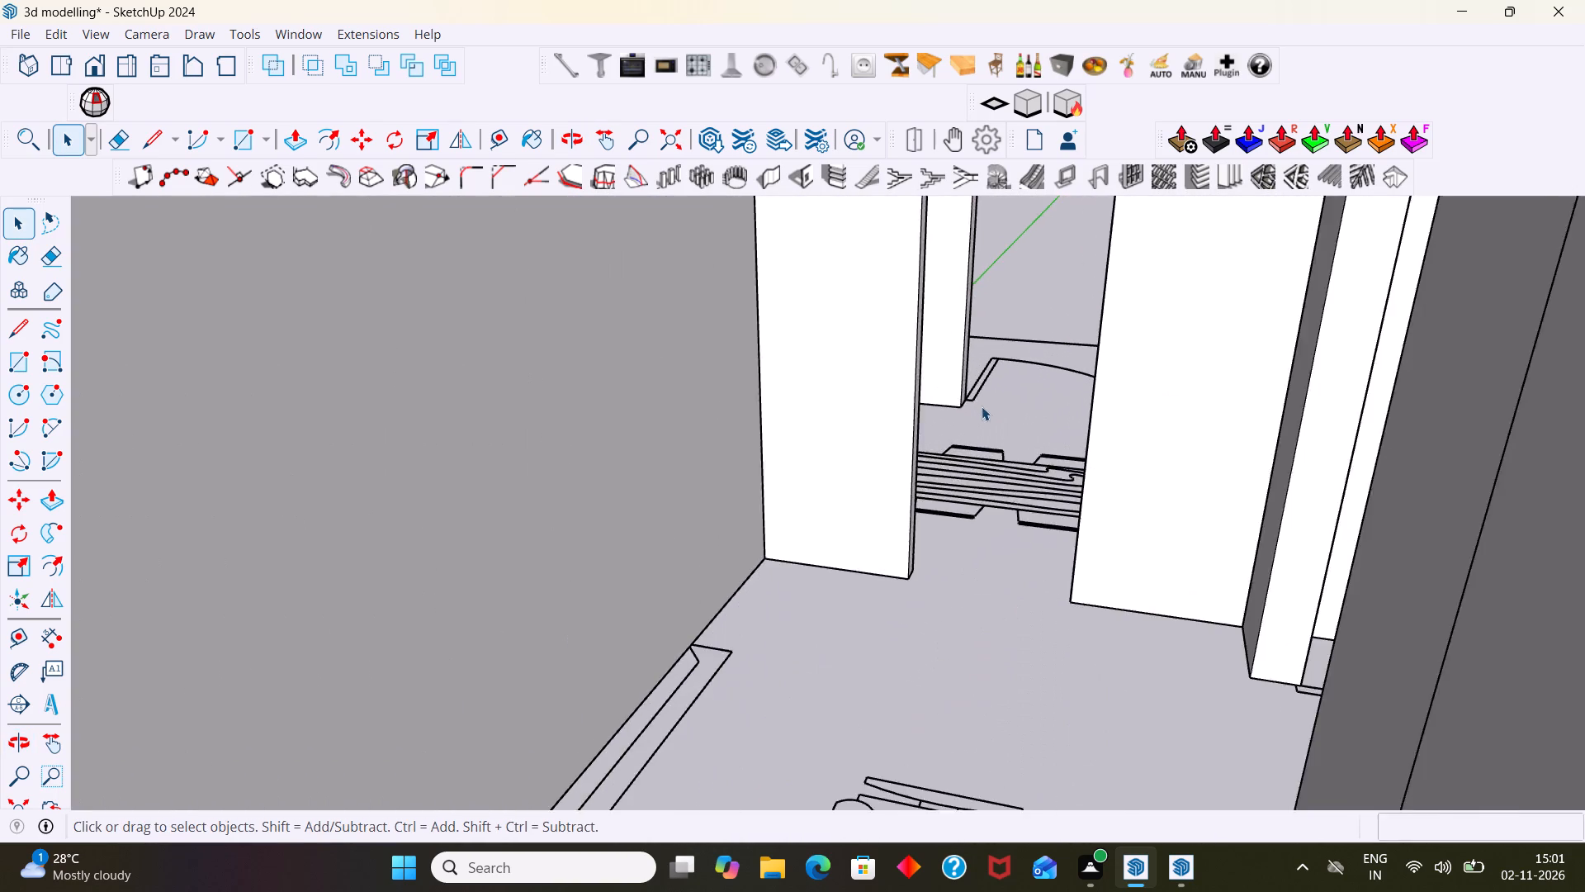
scroll(982, 406, up, 2)
middle_drag(982, 406, 1166, 396)
scroll(1166, 396, down, 20)
scroll(1166, 396, down, 3)
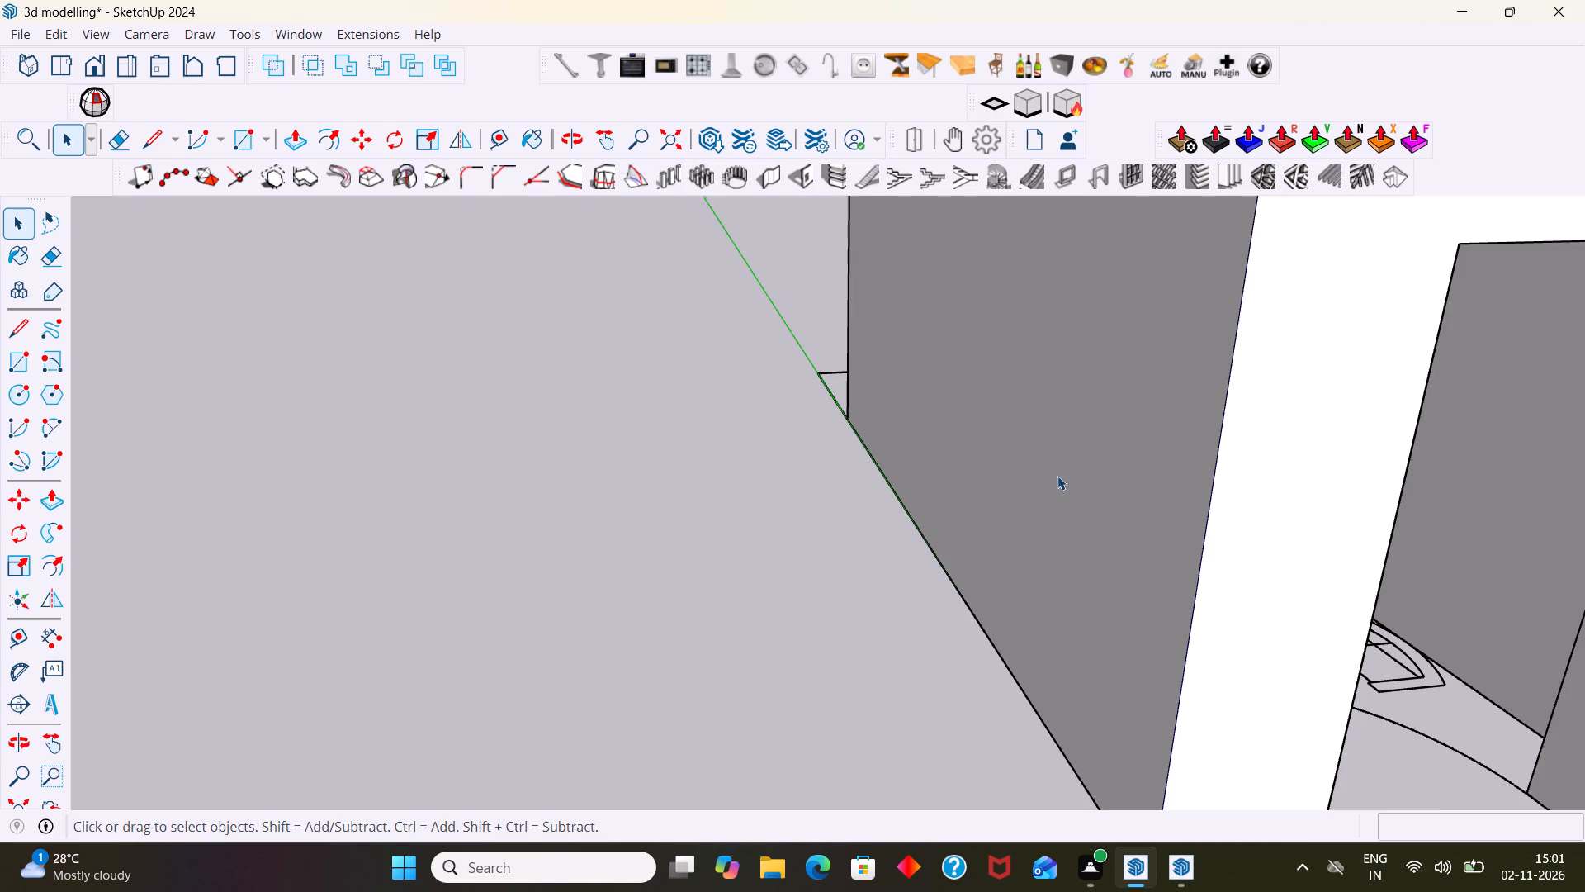
scroll(1057, 476, down, 16)
Examine the long side wall's window and empty openings and compare them with the wood-framed window around the corner.
click(1302, 650)
middle_drag(1174, 520, 1074, 506)
middle_drag(1139, 497, 964, 460)
scroll(1125, 548, up, 4)
middle_drag(1155, 548, 828, 526)
scroll(1039, 558, up, 1)
middle_drag(1100, 576, 903, 553)
scroll(876, 573, up, 8)
scroll(865, 578, down, 4)
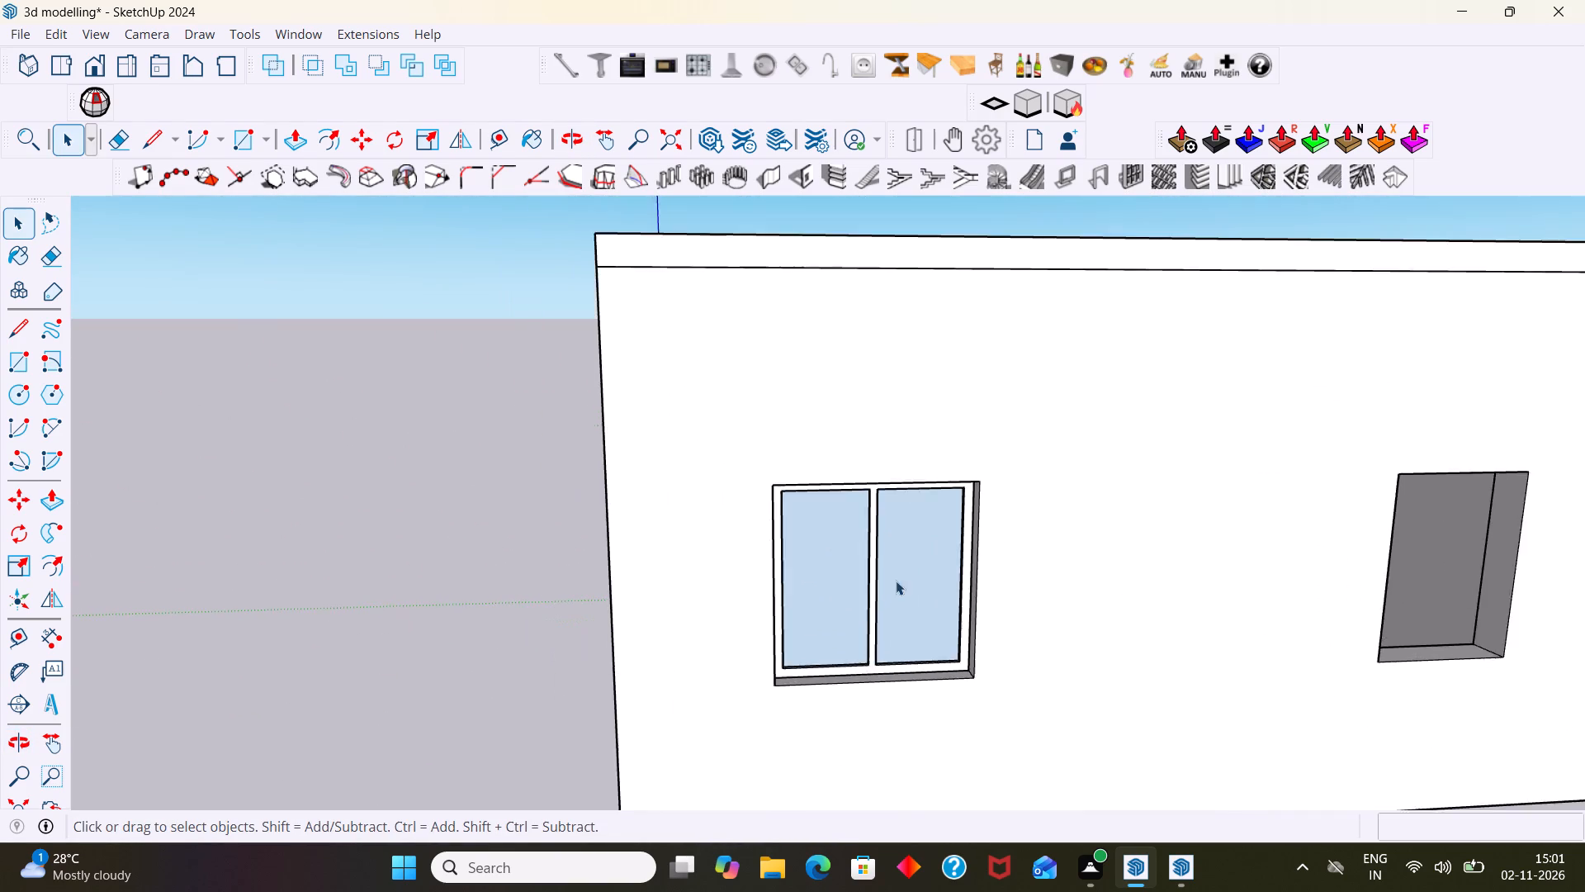
scroll(896, 581, down, 6)
middle_drag(897, 595, 1252, 572)
middle_drag(1023, 567, 895, 590)
scroll(945, 576, up, 4)
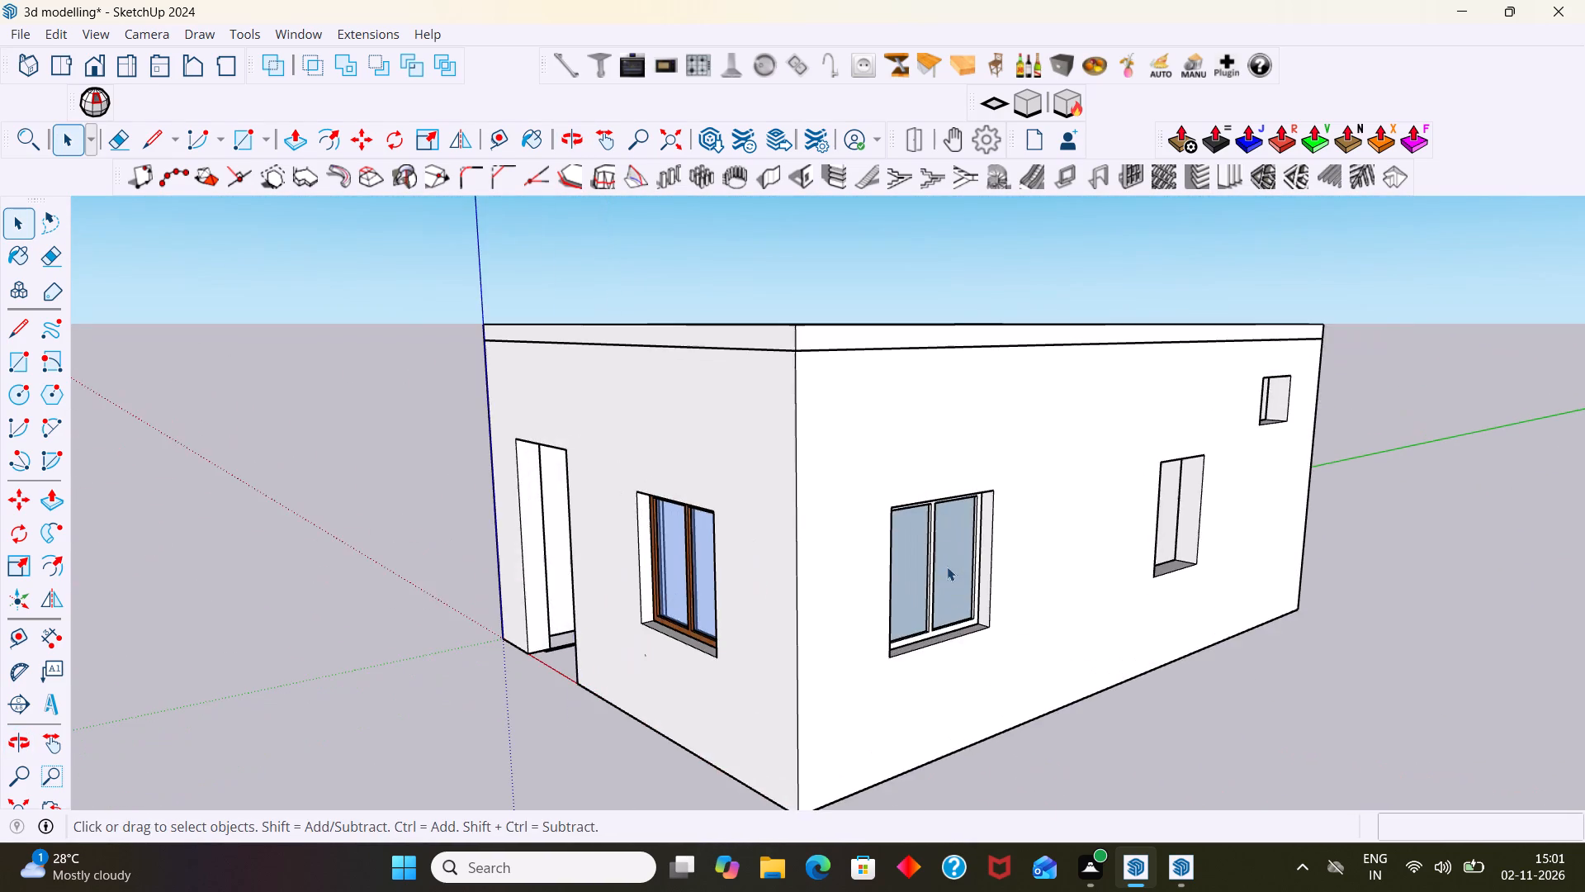
scroll(947, 567, up, 2)
middle_drag(929, 575, 869, 570)
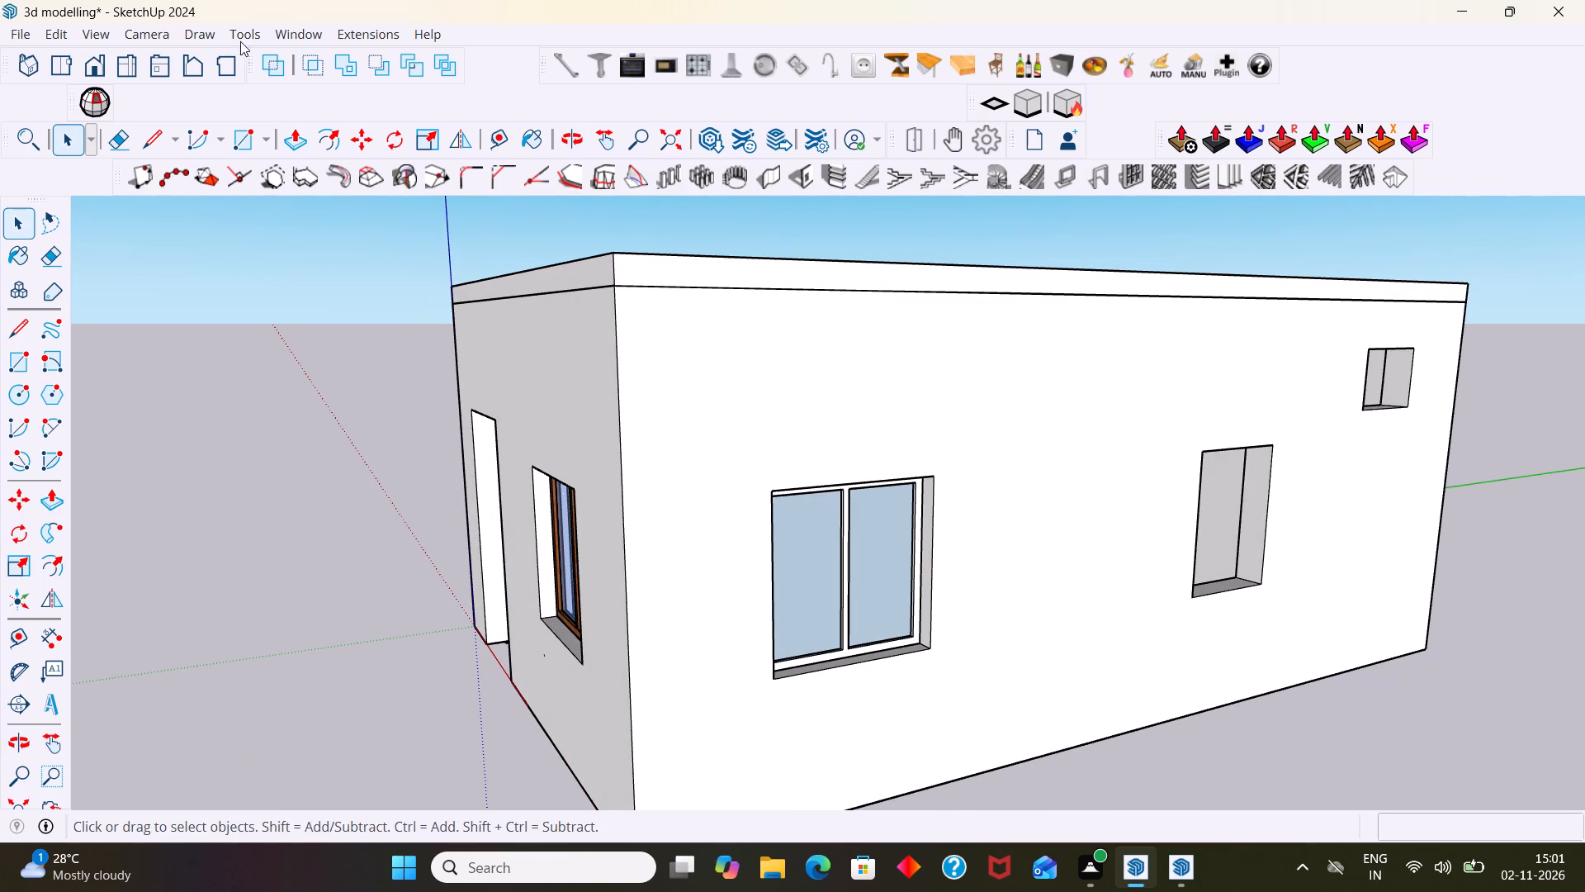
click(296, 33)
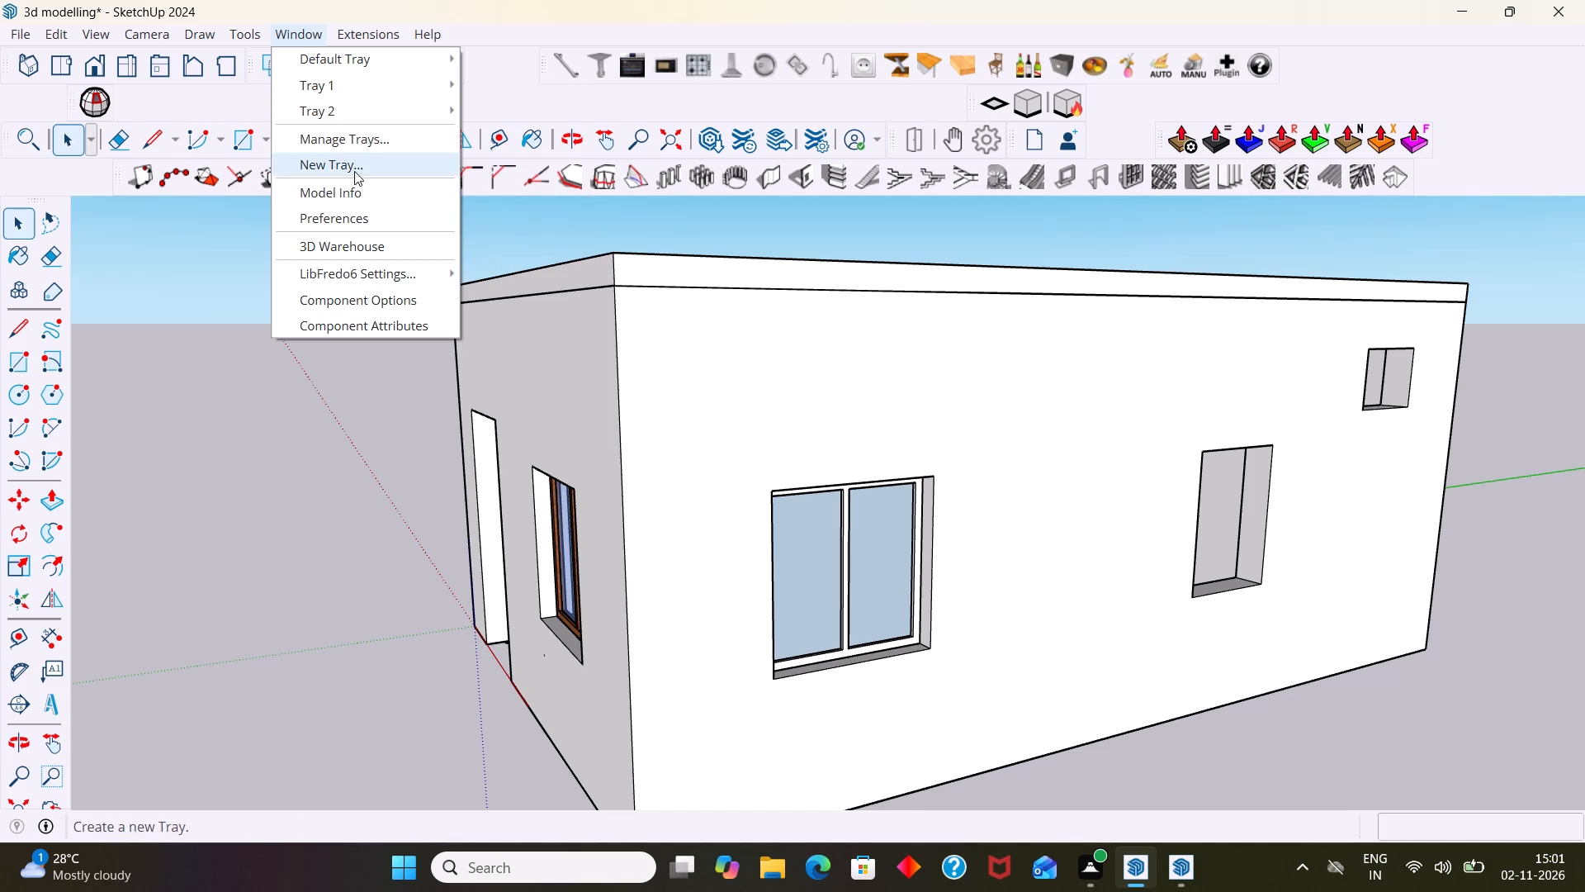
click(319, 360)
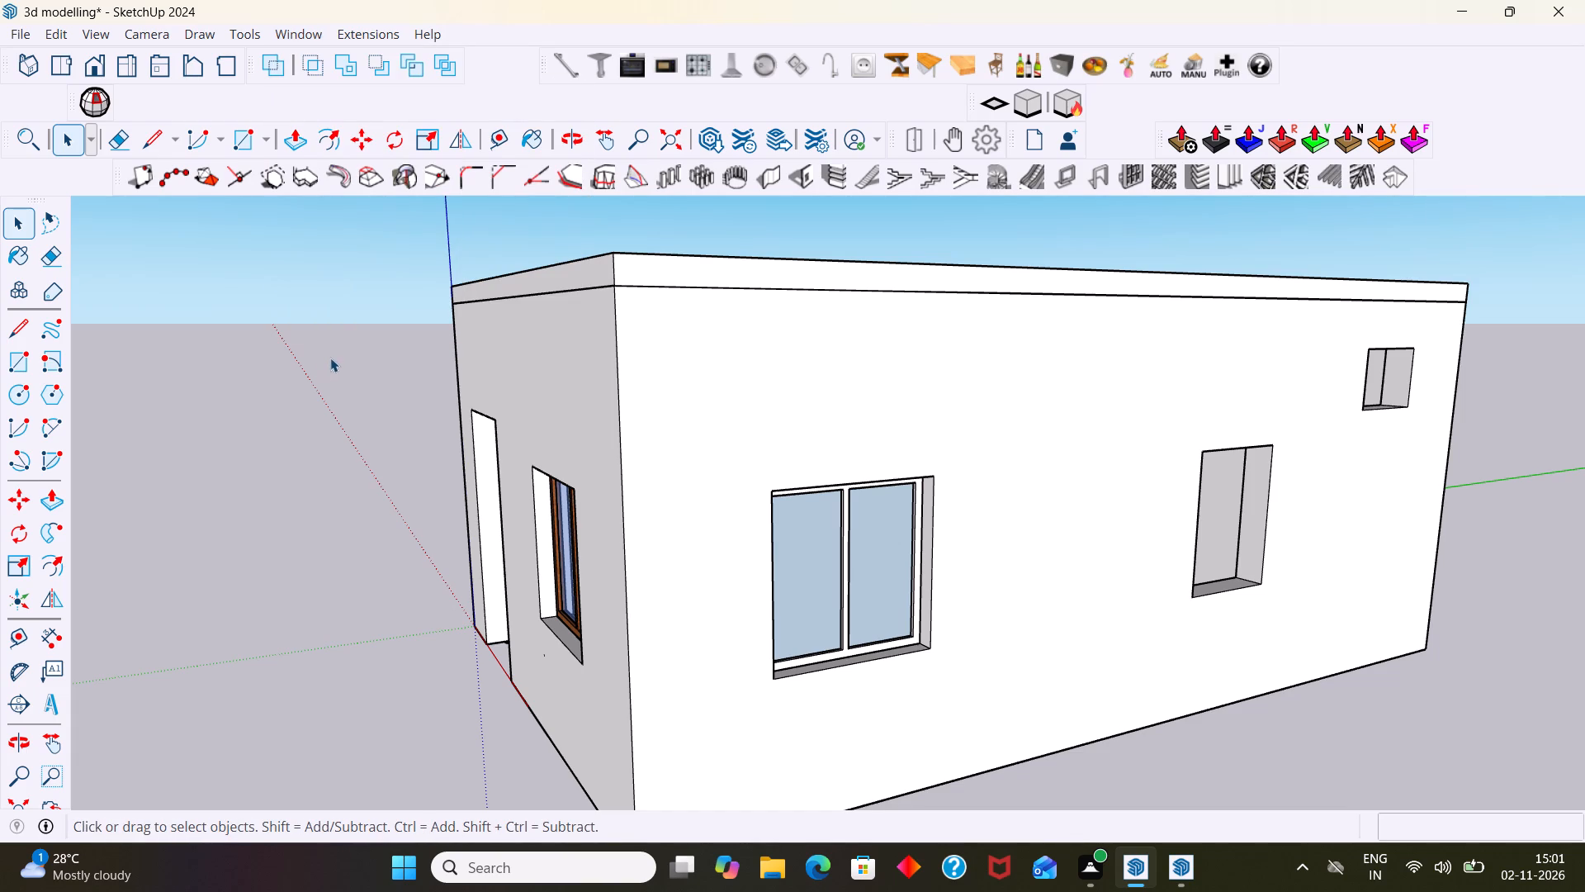
Sample Wood Cherry Original from the end wall's window frame and paint the long side wall's two-pane window with it.
key(b)
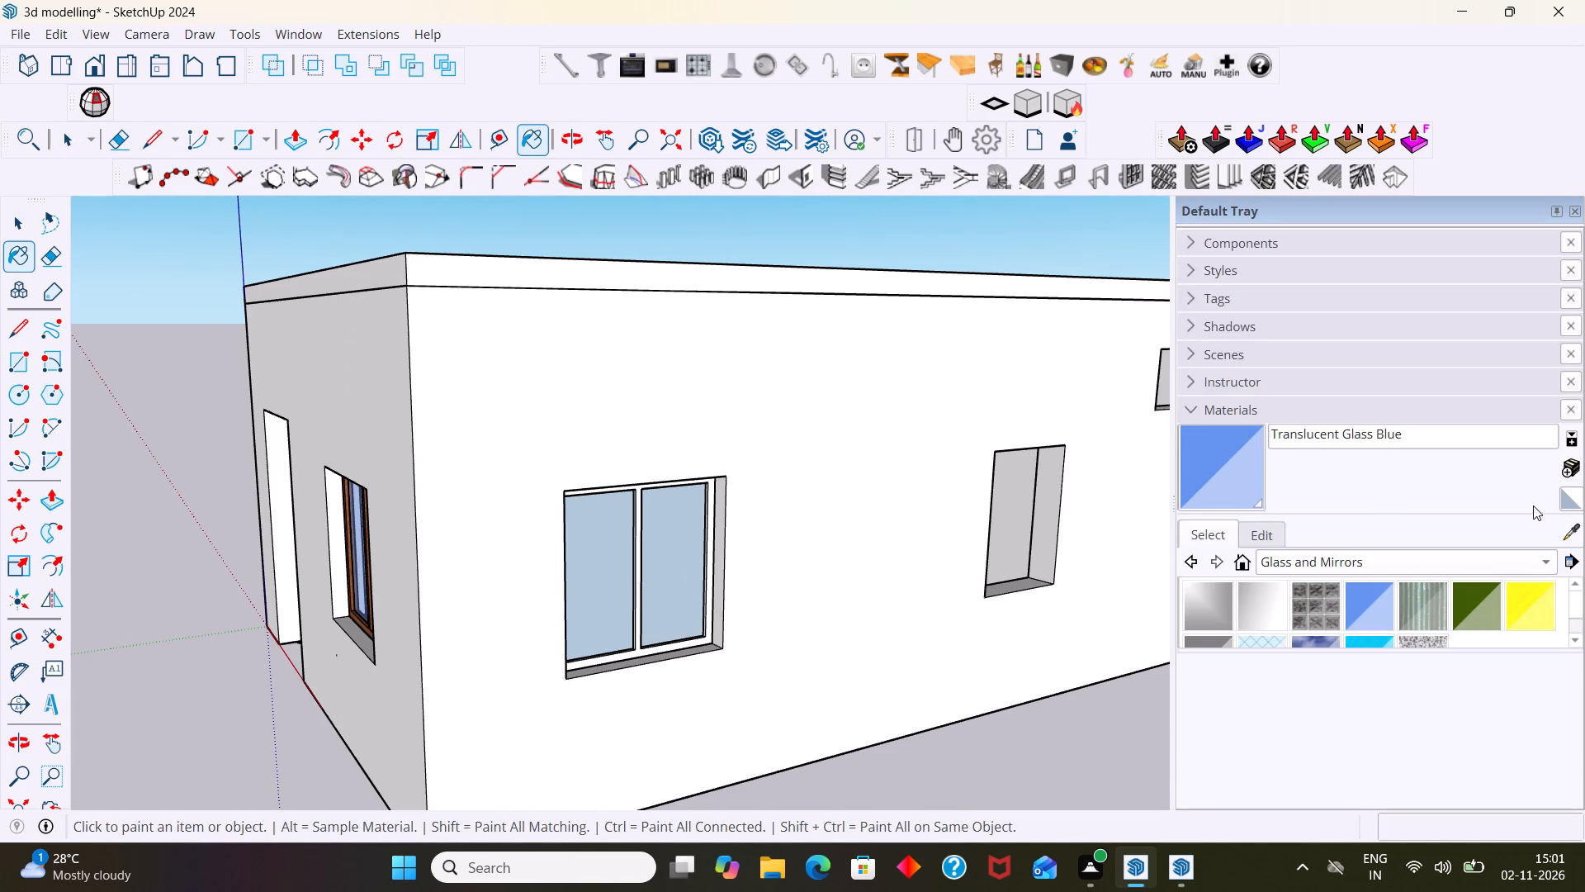
click(1570, 525)
middle_drag(652, 581, 920, 602)
scroll(667, 599, up, 5)
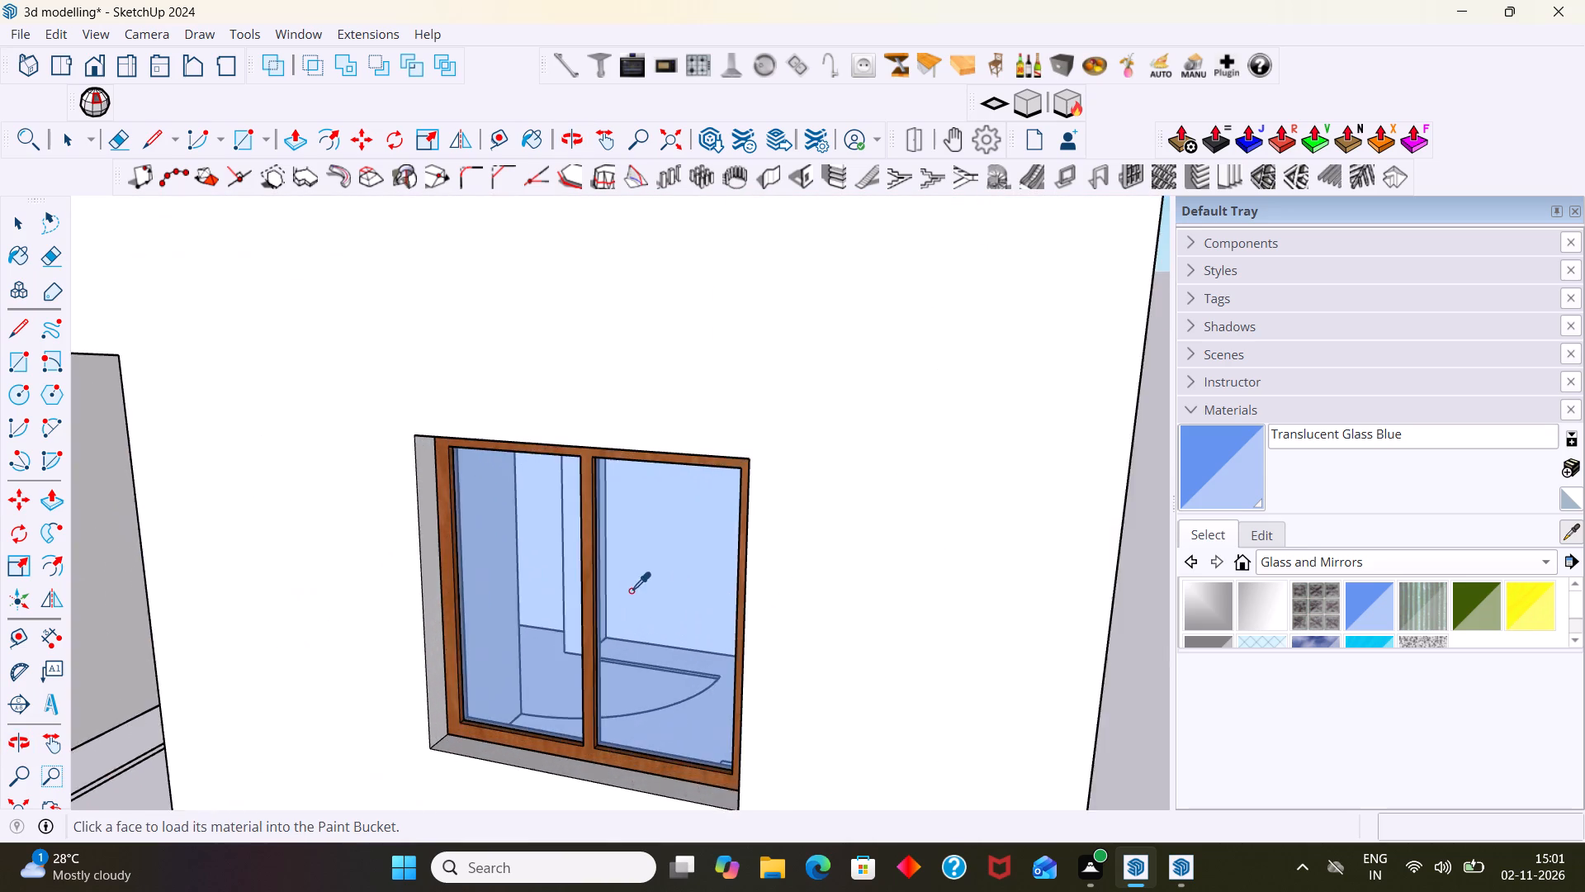
scroll(631, 591, up, 3)
click(583, 587)
scroll(887, 599, down, 10)
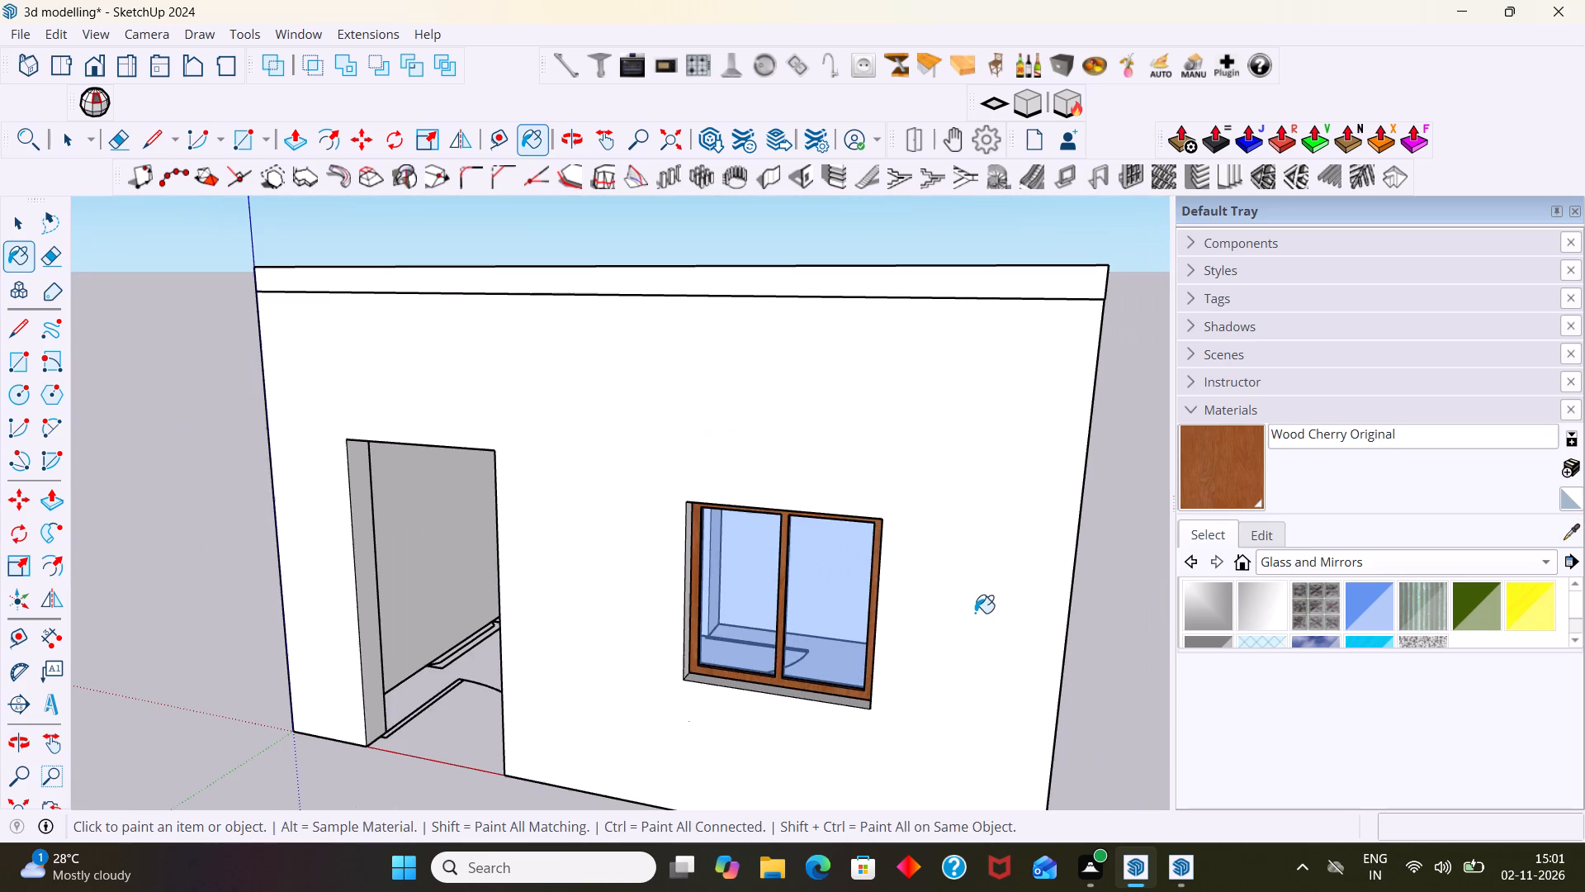
middle_drag(982, 616, 719, 605)
scroll(798, 649, up, 11)
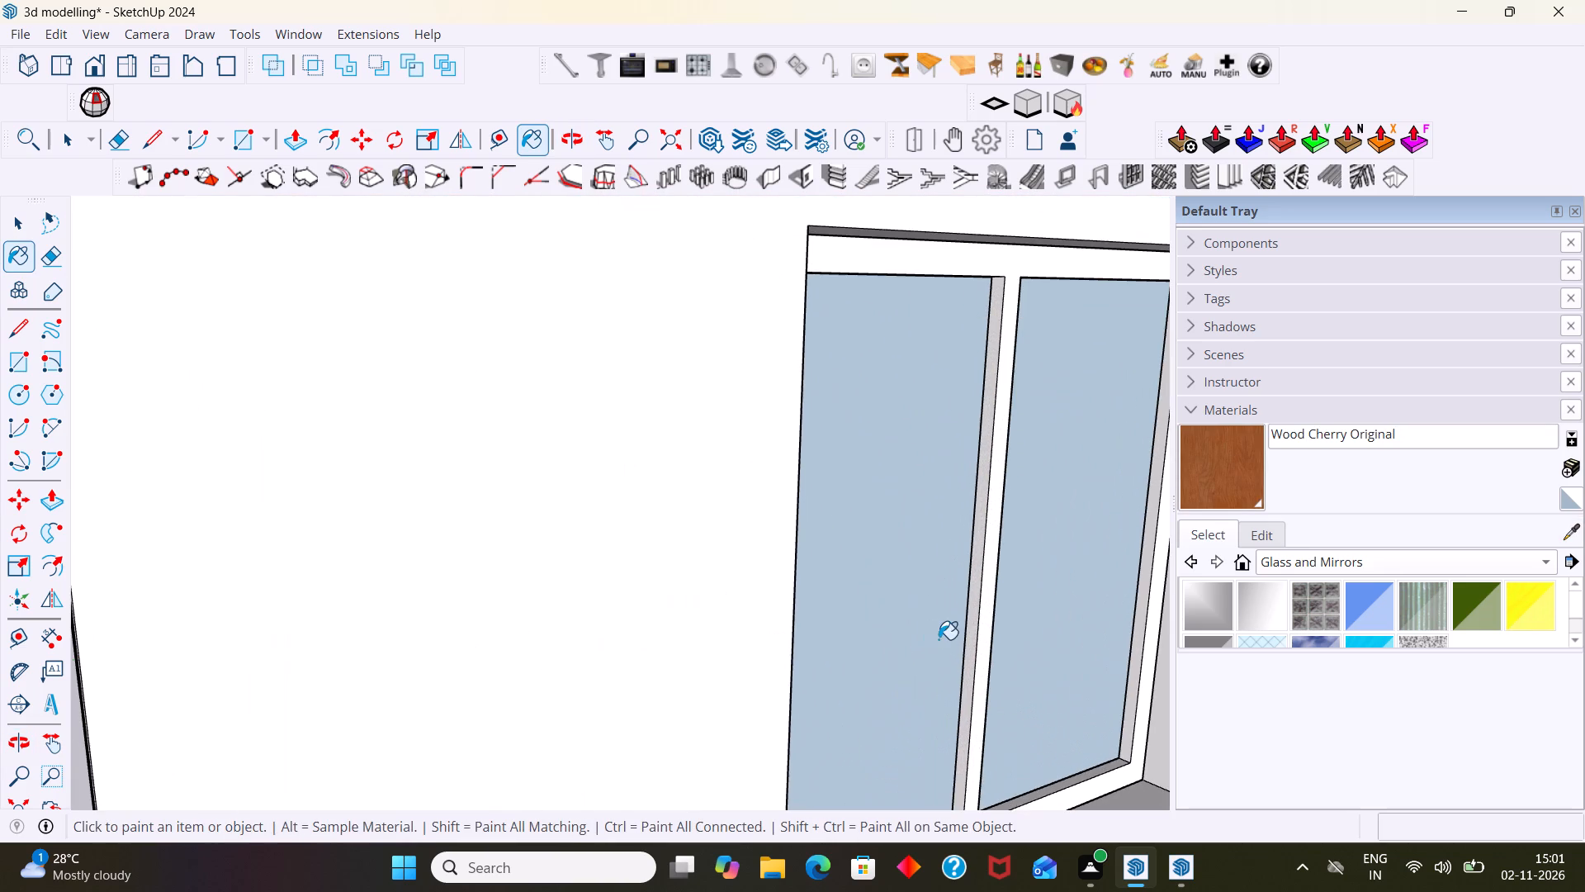
click(984, 625)
Paint both panes of the long side wall's two-pane window with Translucent Glass Blue, keeping the cherry wood frame.
scroll(975, 625, down, 9)
middle_drag(968, 615, 860, 553)
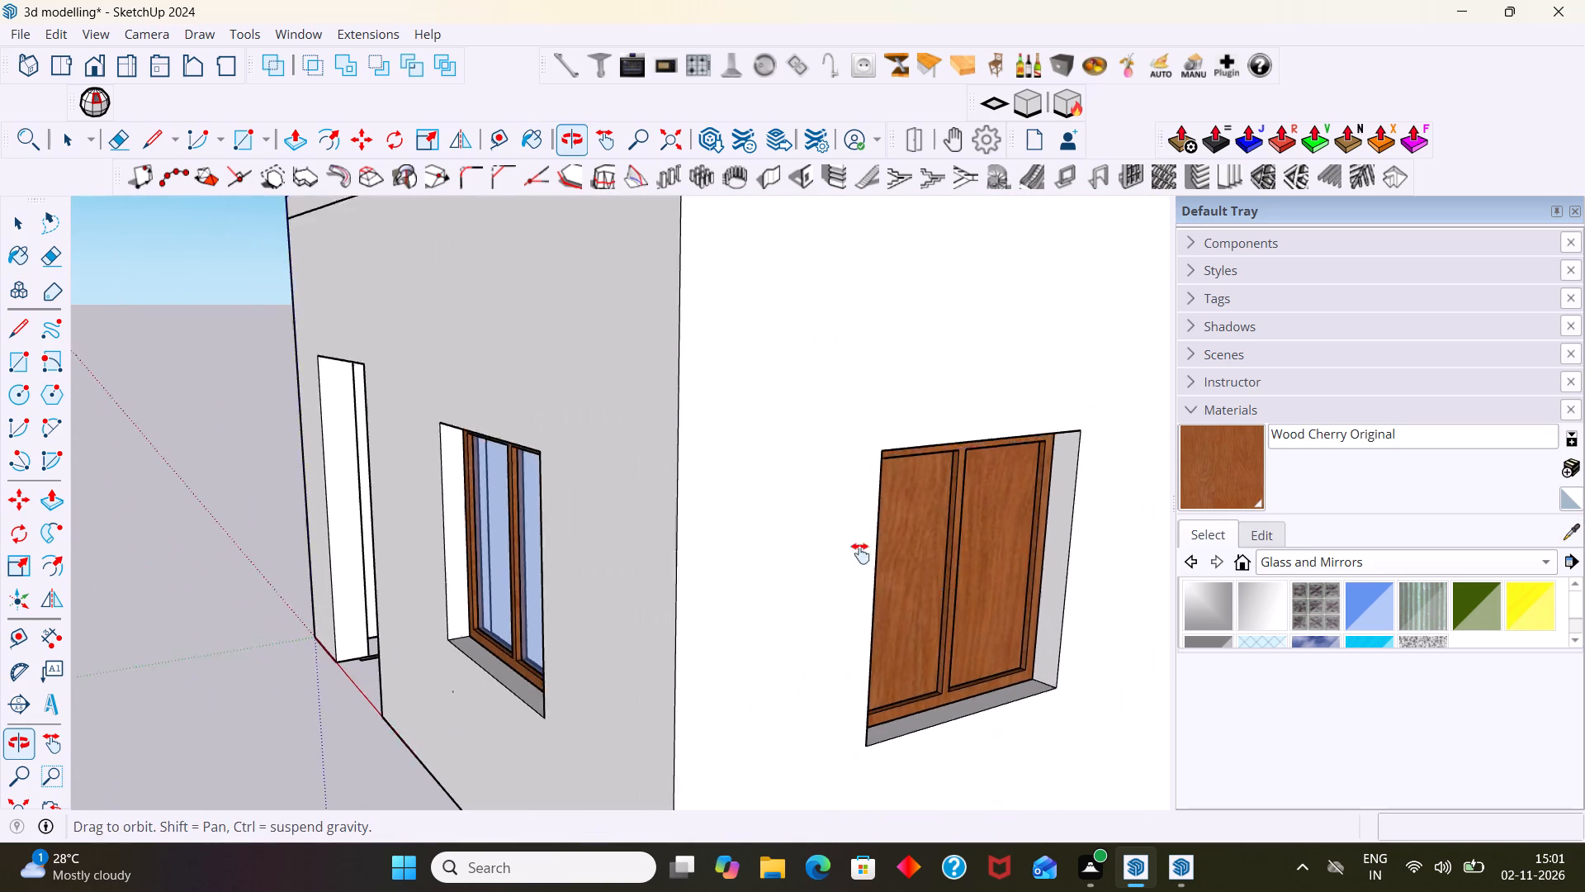
middle_drag(860, 553, 811, 529)
key(space)
double_click(785, 545)
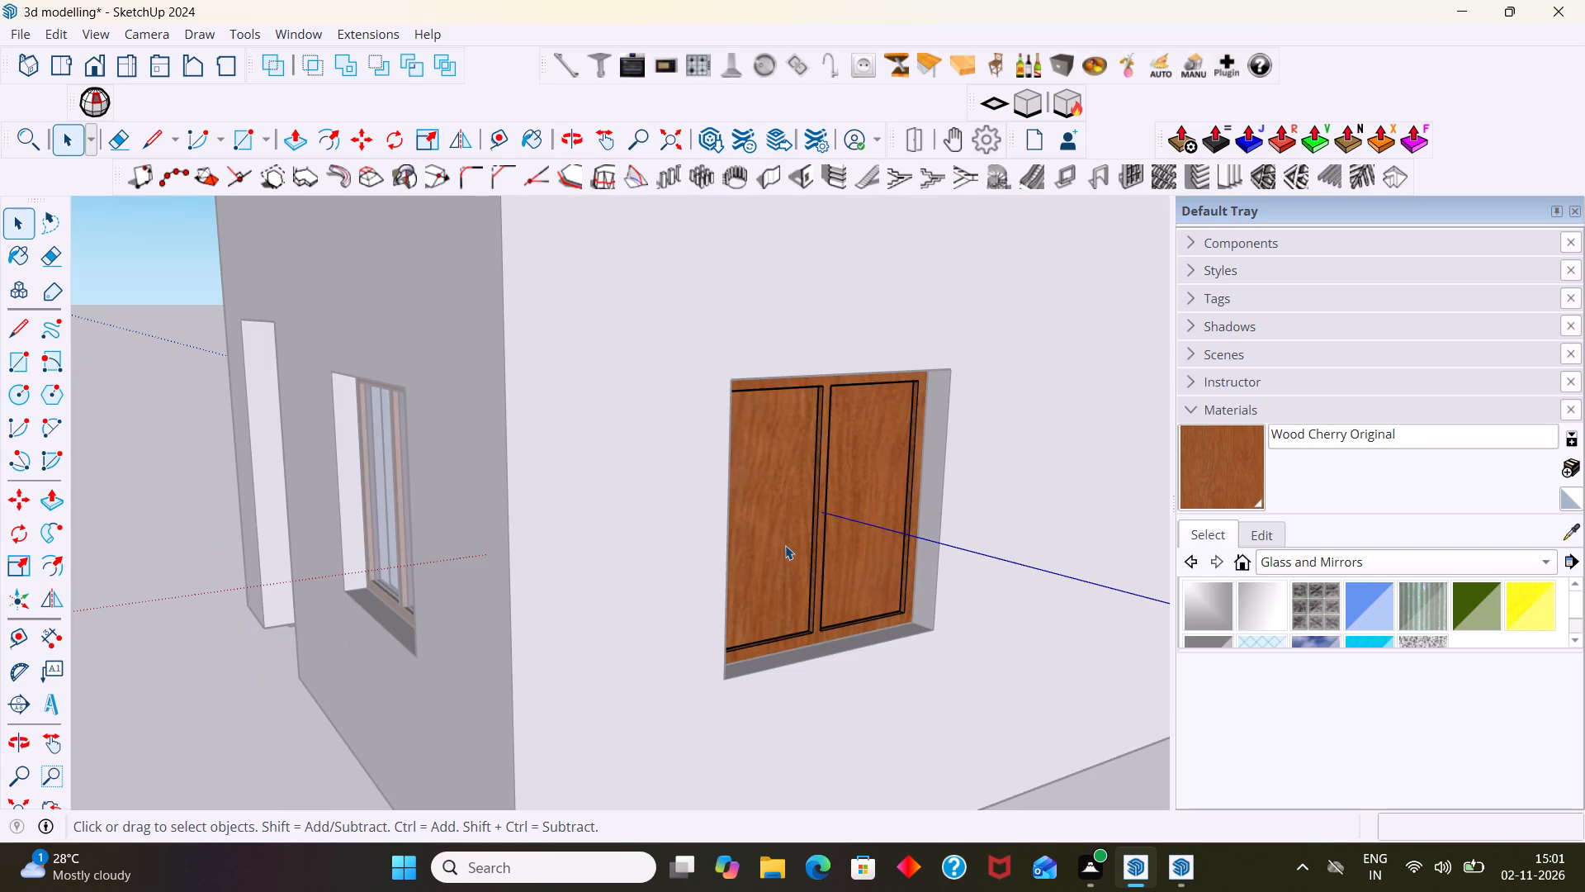
click(785, 545)
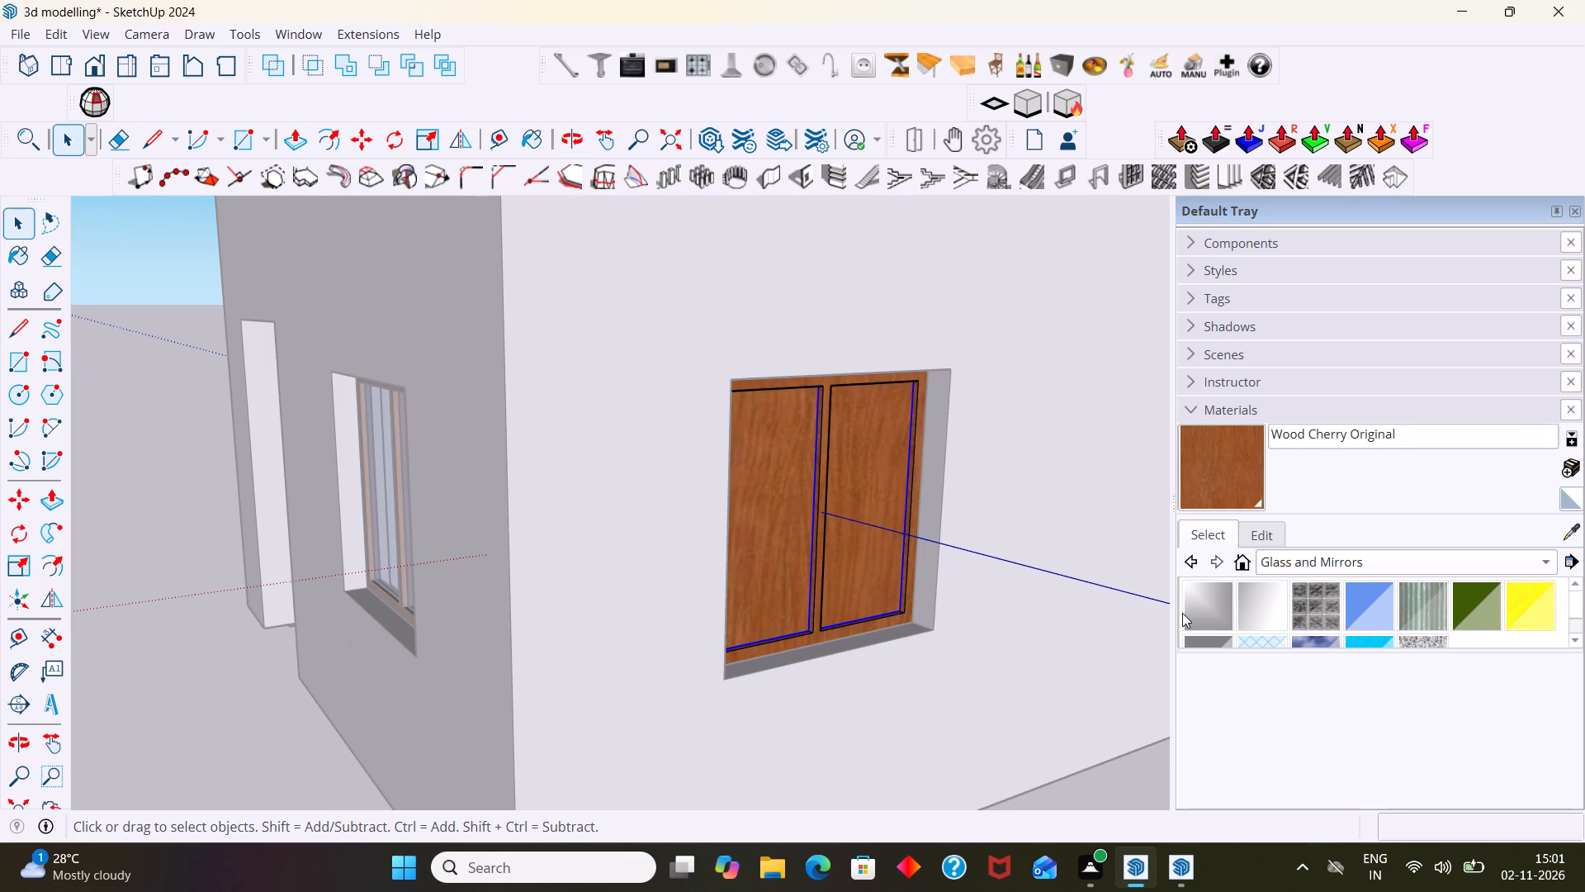
click(1353, 608)
click(783, 544)
key(space)
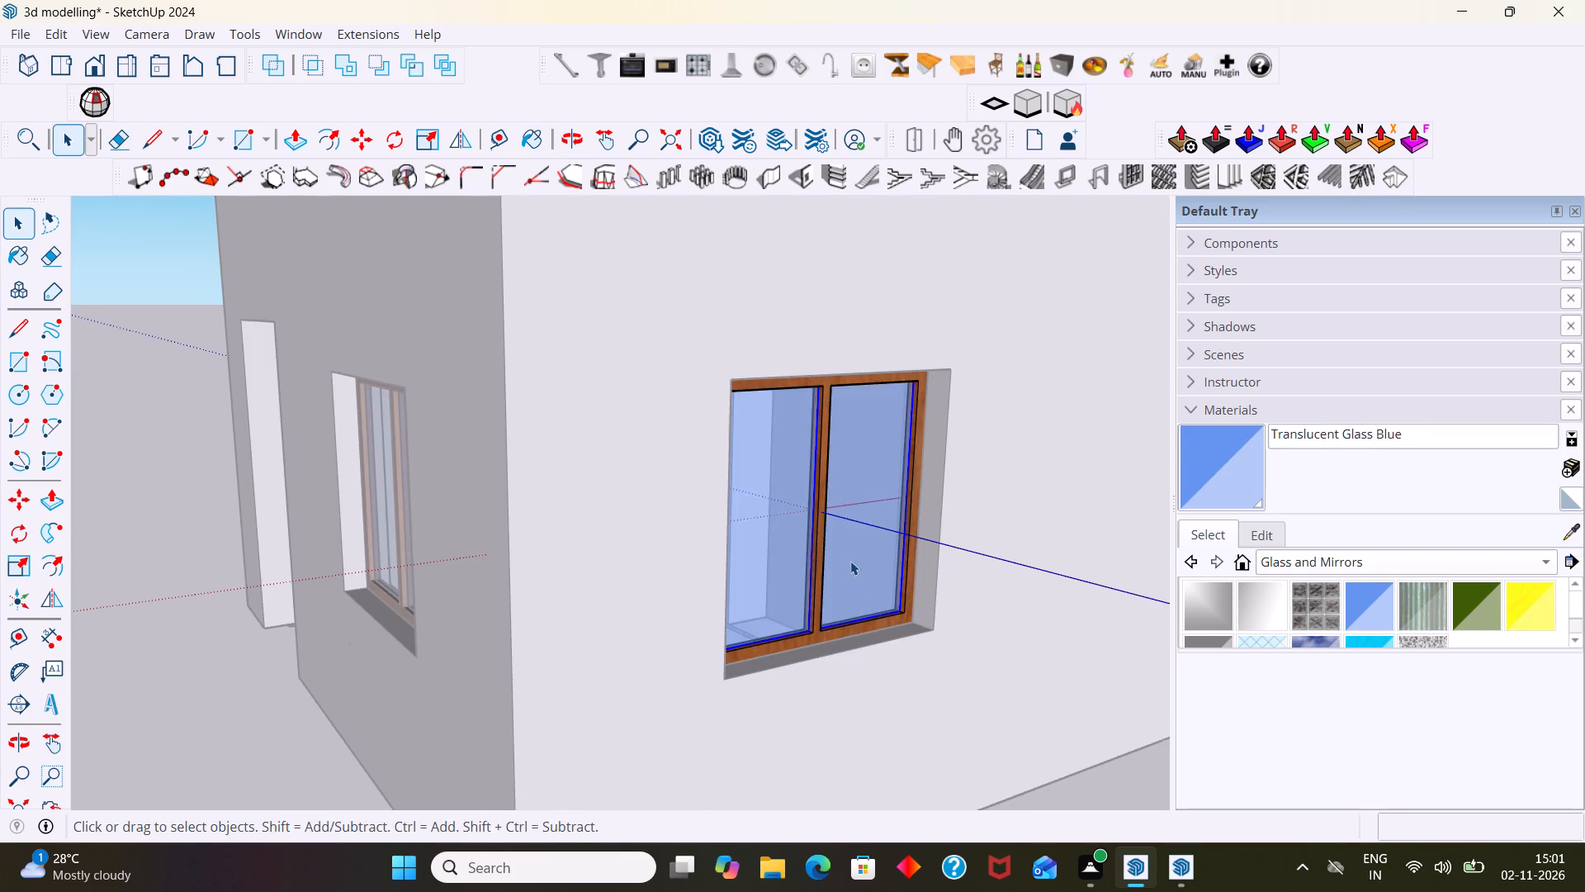
scroll(850, 561, down, 11)
click(983, 667)
Draw a 2' 6" by 3' 6" vertical rectangle at mid-depth across the long side wall's empty middle opening.
scroll(983, 666, down, 2)
middle_drag(878, 658, 824, 670)
scroll(833, 650, up, 3)
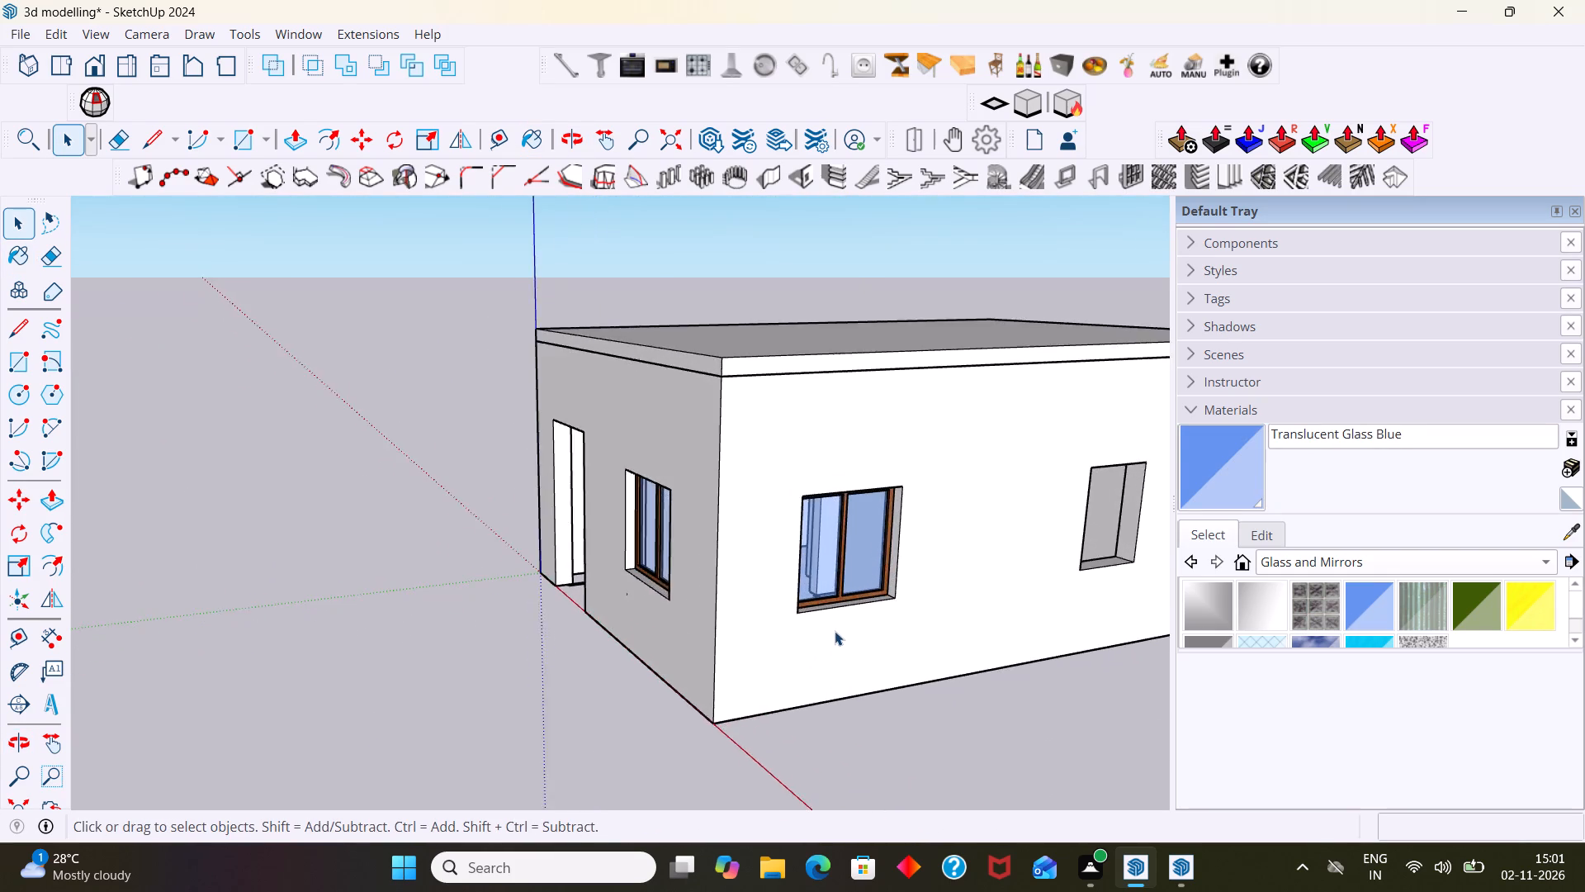
scroll(835, 631, up, 2)
middle_drag(835, 631, 684, 604)
scroll(870, 571, down, 9)
middle_drag(968, 492, 575, 492)
scroll(635, 510, up, 2)
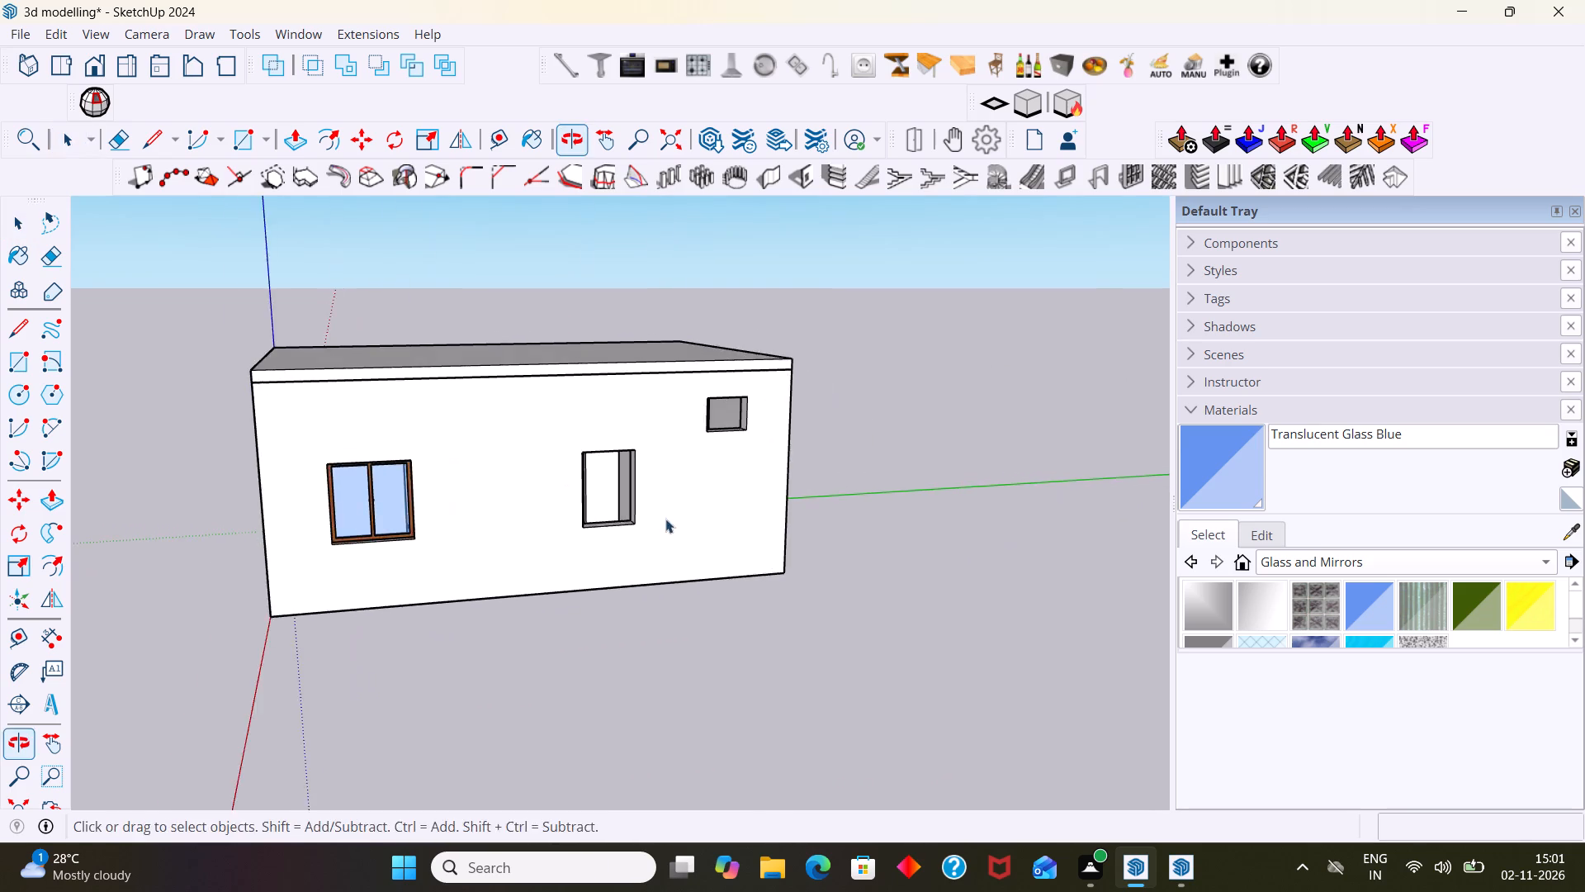
scroll(665, 519, up, 1)
middle_drag(641, 518, 509, 548)
scroll(532, 506, up, 1)
middle_drag(660, 486, 442, 347)
scroll(461, 417, up, 1)
key(r)
scroll(620, 430, up, 3)
middle_drag(583, 385, 591, 346)
scroll(452, 339, up, 6)
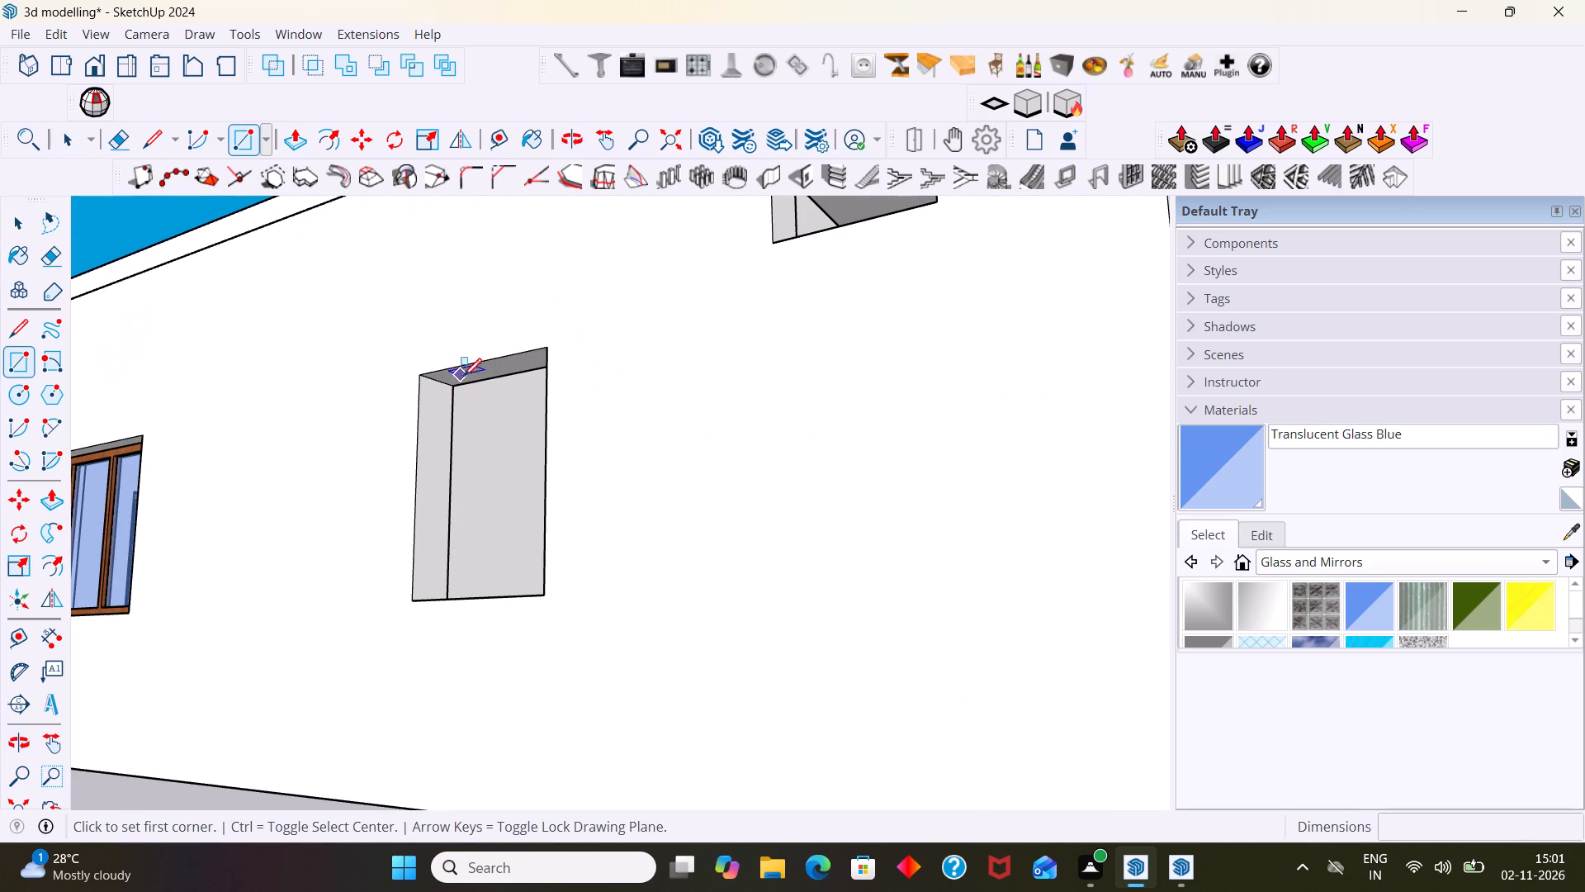
scroll(495, 422, down, 3)
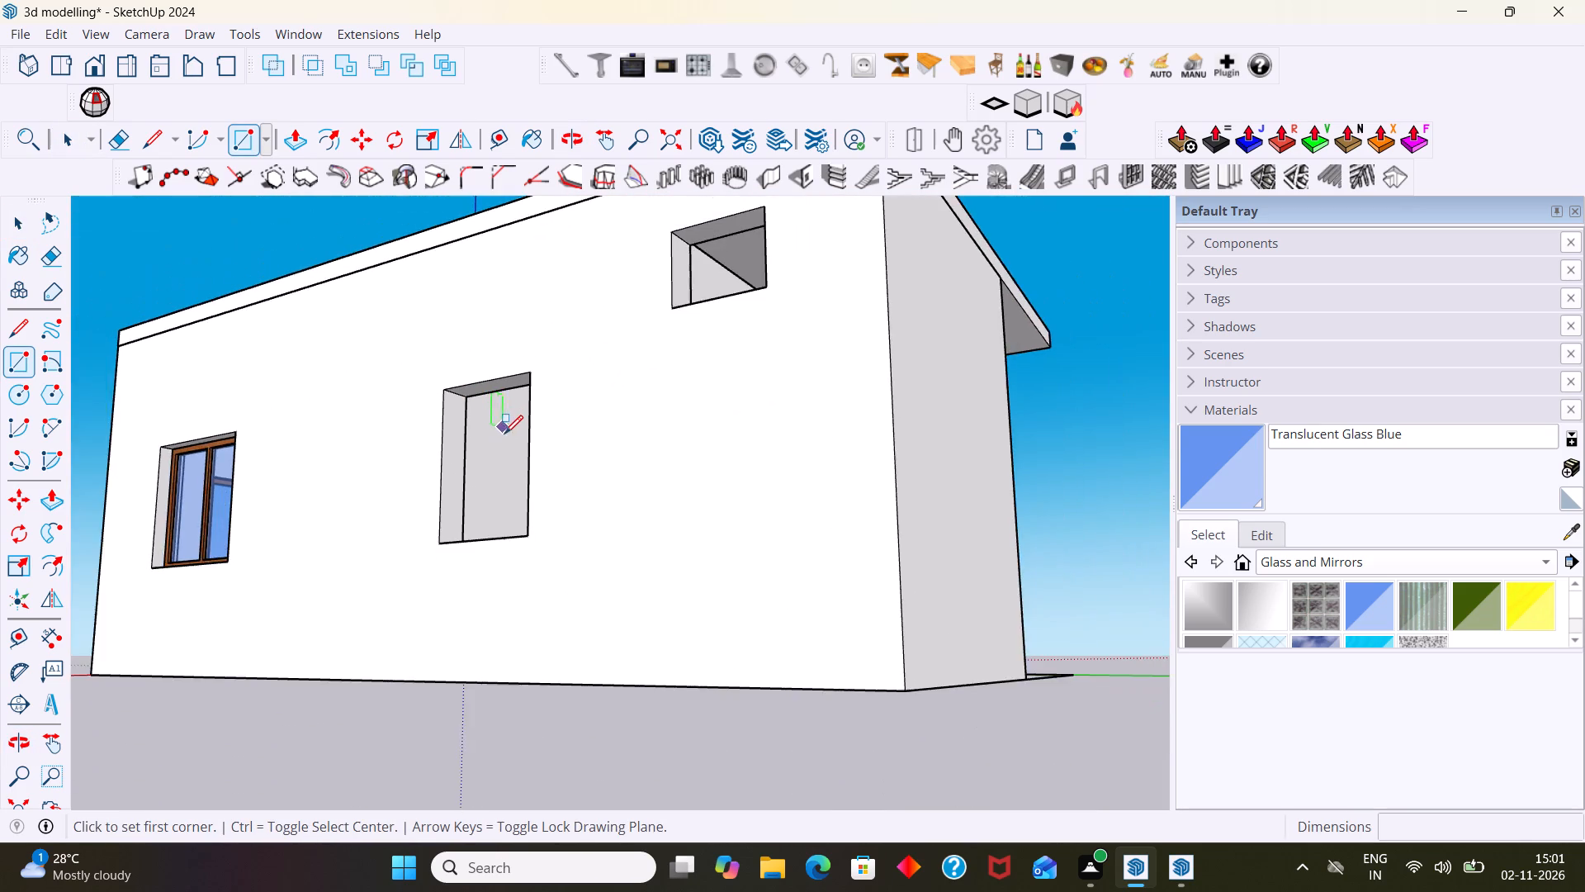
scroll(486, 448, up, 3)
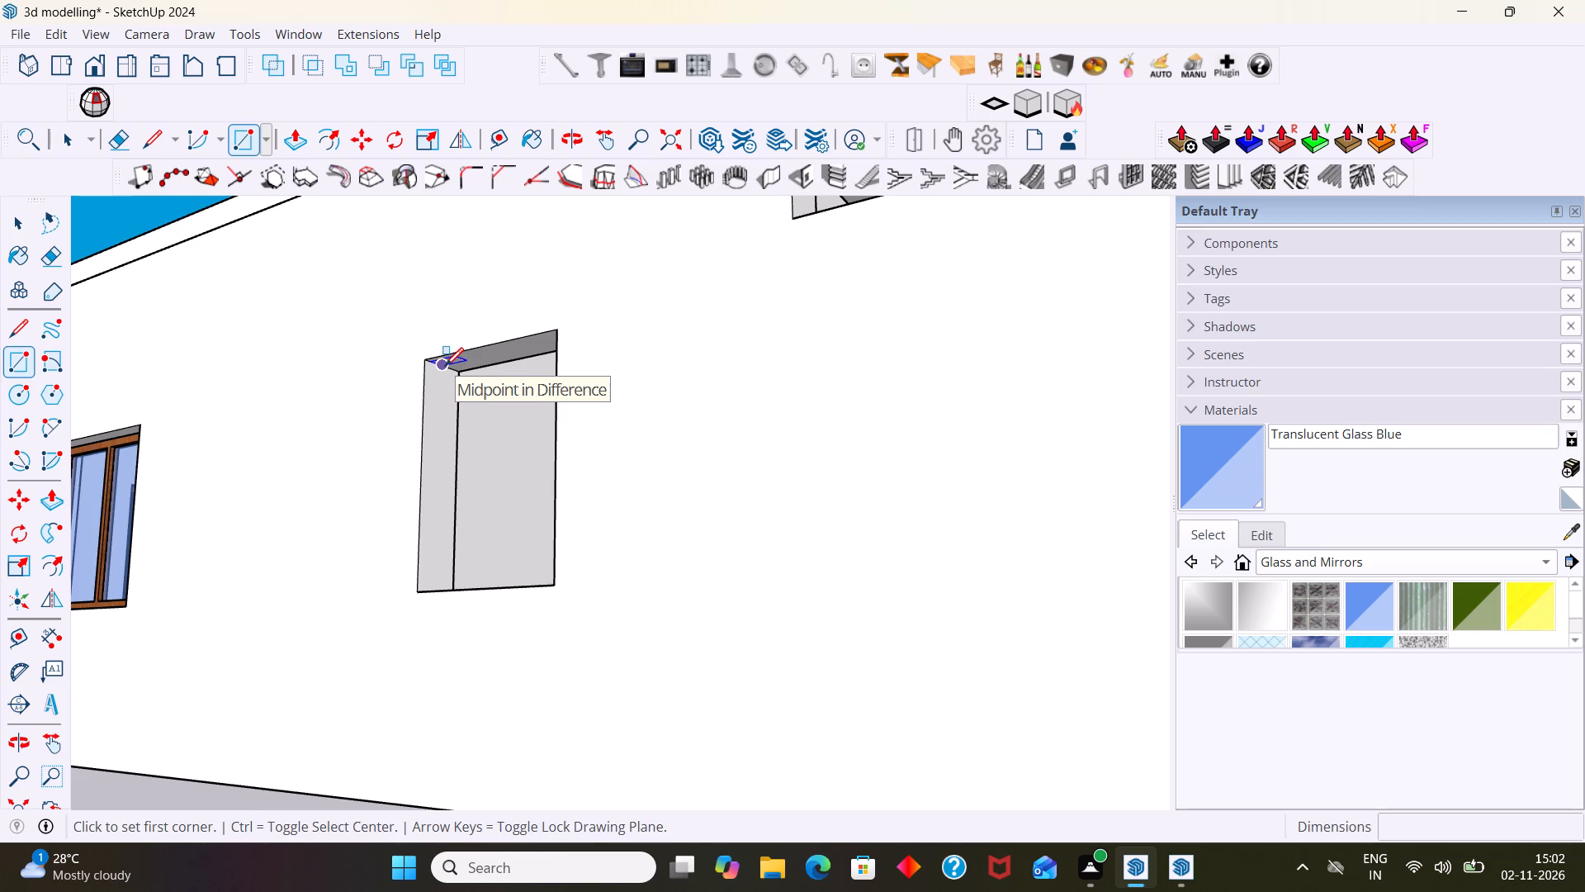
click(445, 366)
middle_drag(530, 600, 596, 574)
middle_drag(600, 581, 614, 667)
scroll(625, 646, up, 8)
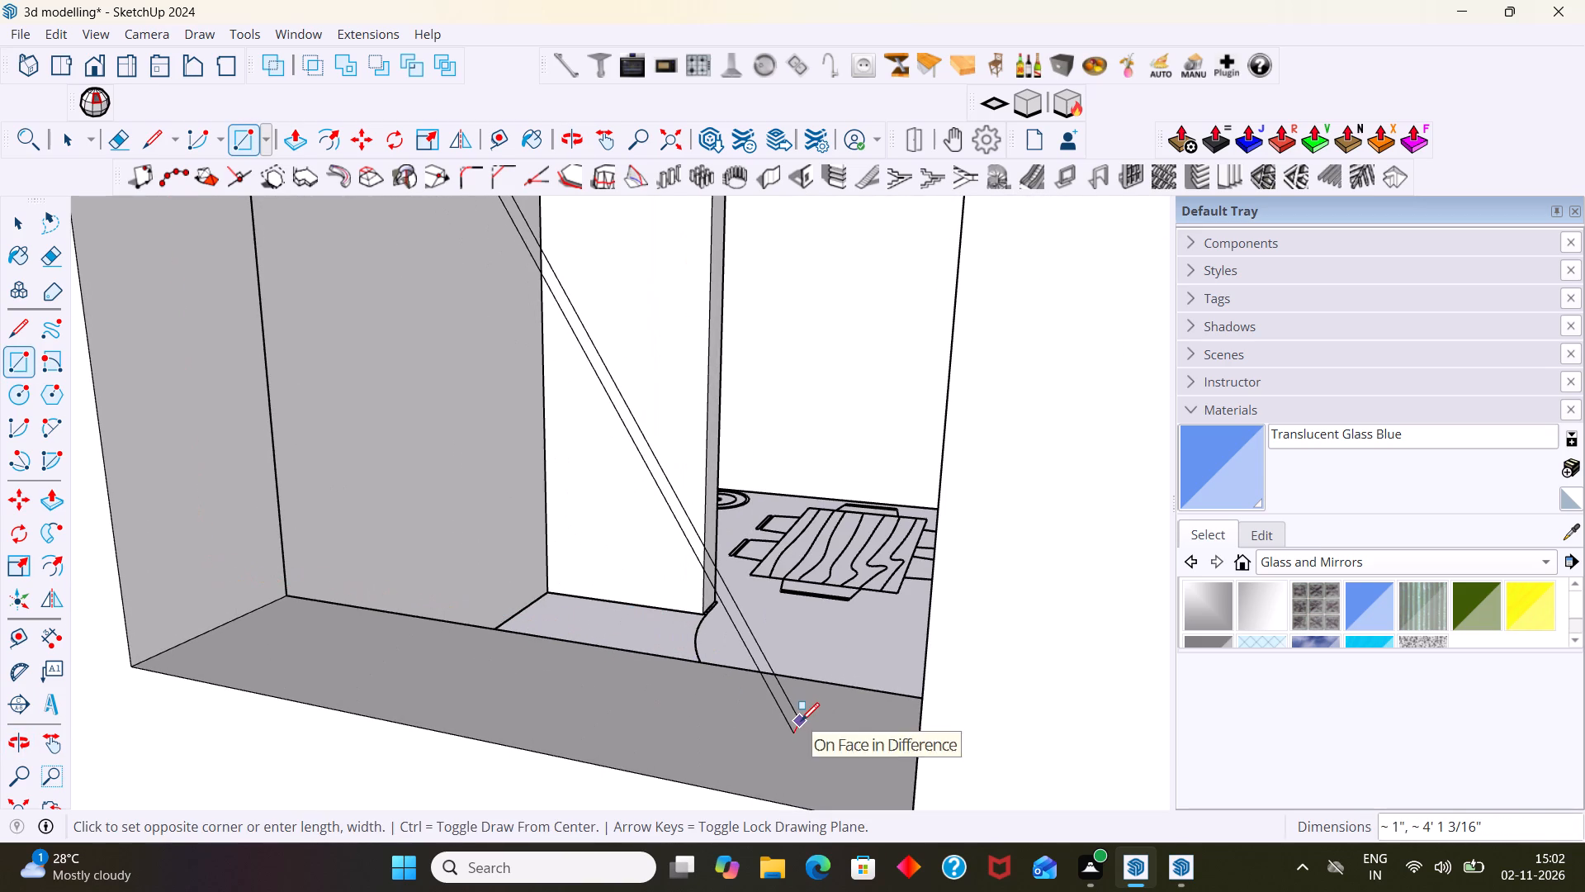
key(Right)
scroll(810, 723, down, 2)
shift+middle_drag(826, 719, 718, 434)
scroll(728, 454, down, 2)
middle_drag(745, 483, 760, 496)
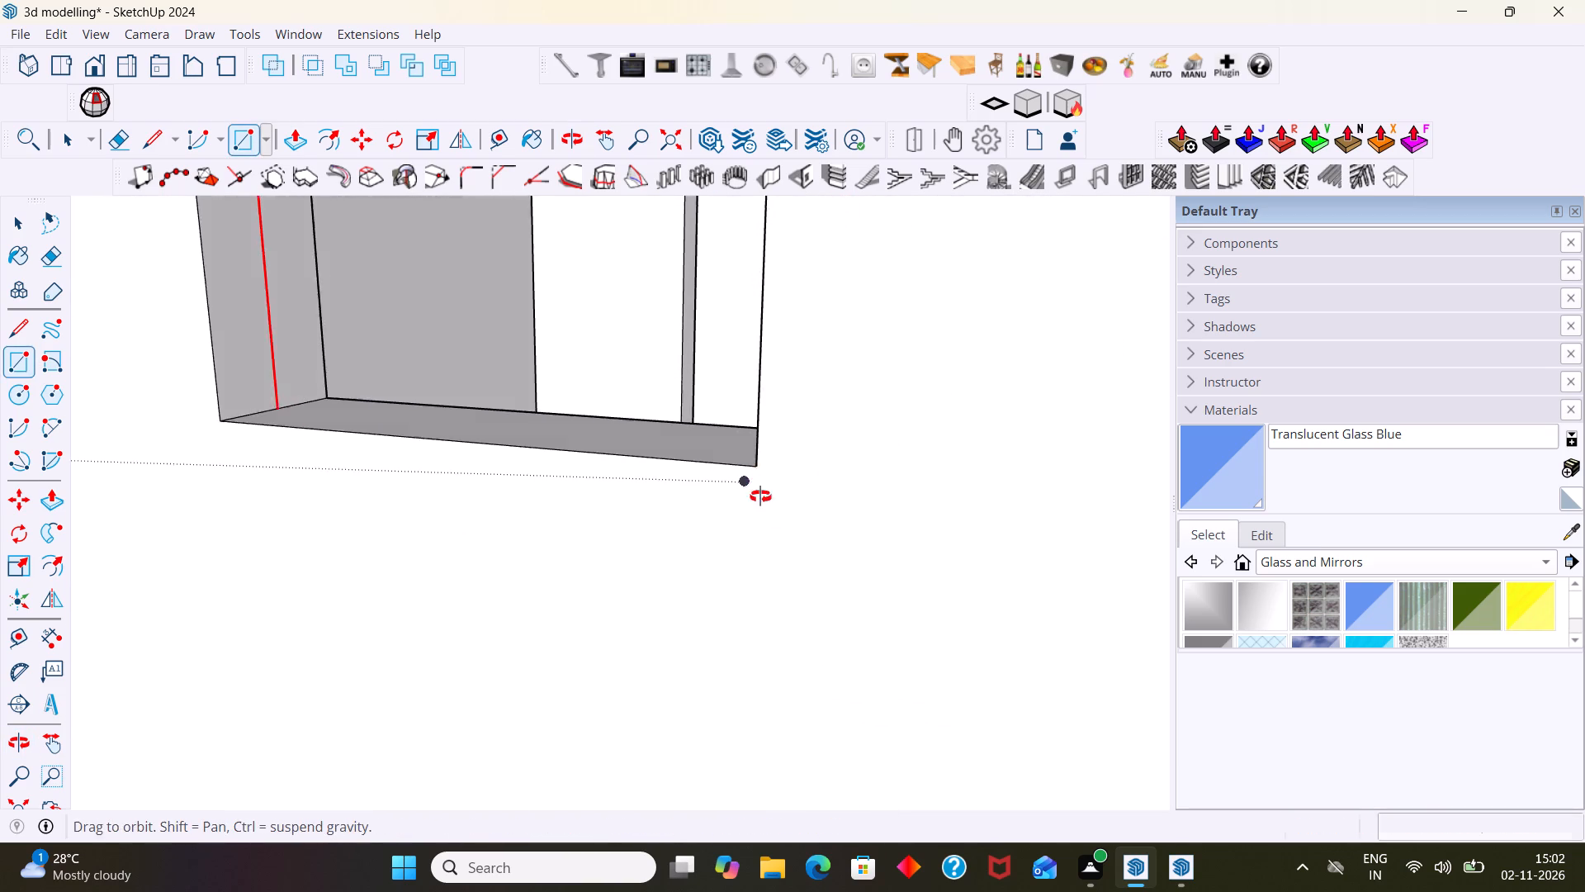
middle_drag(760, 496, 1019, 587)
scroll(755, 328, up, 2)
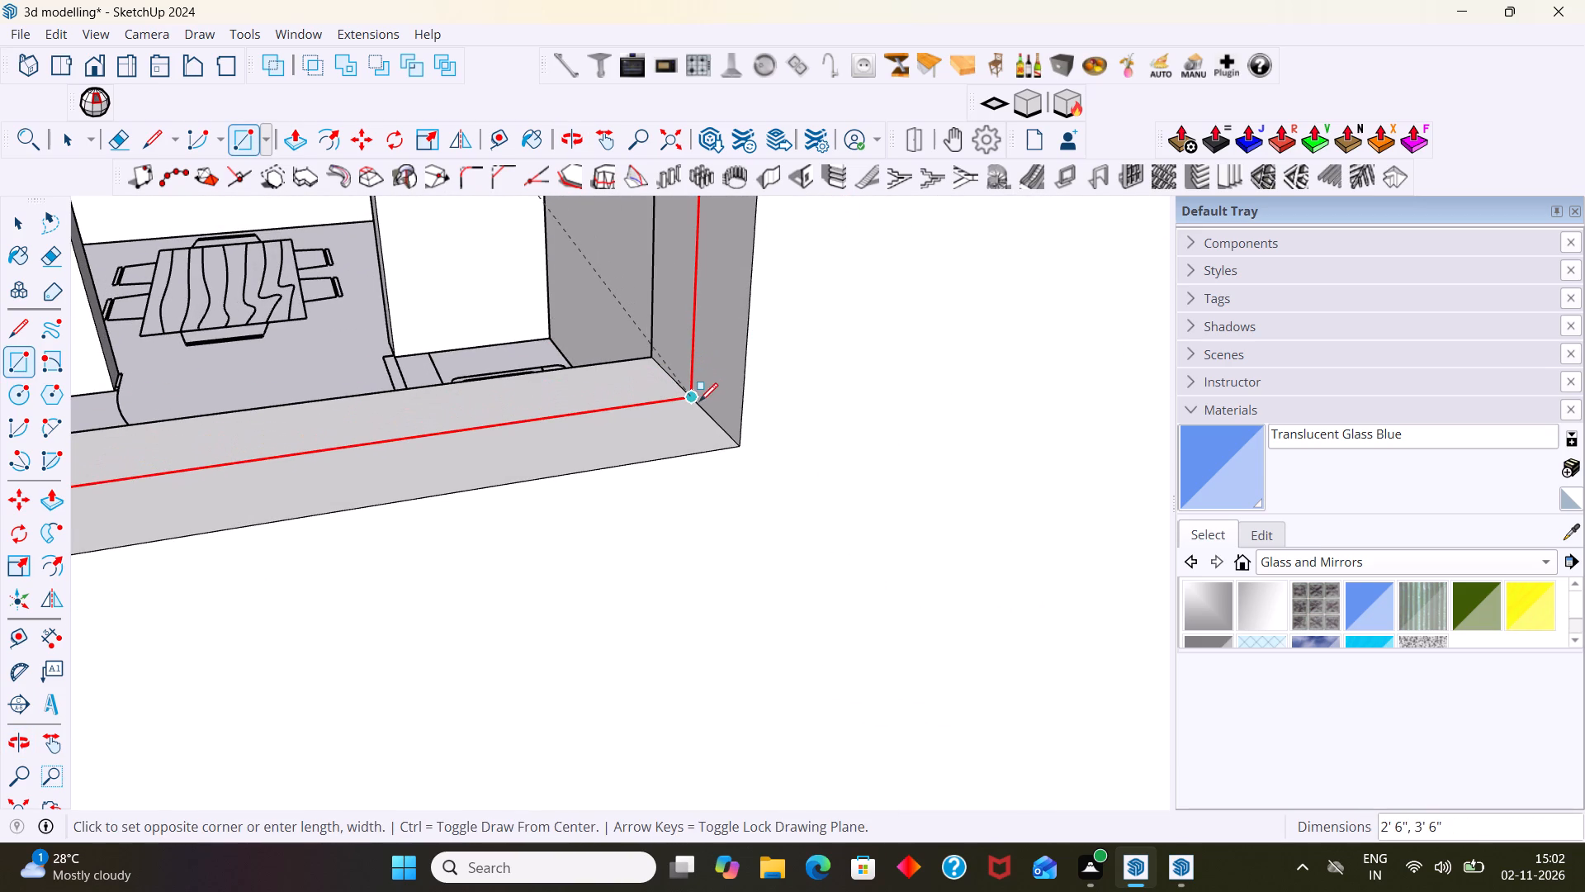
click(698, 399)
key(space)
Divide the new face in the middle opening into framed window panels with the 1001bit panel divide tool.
scroll(706, 406, down, 20)
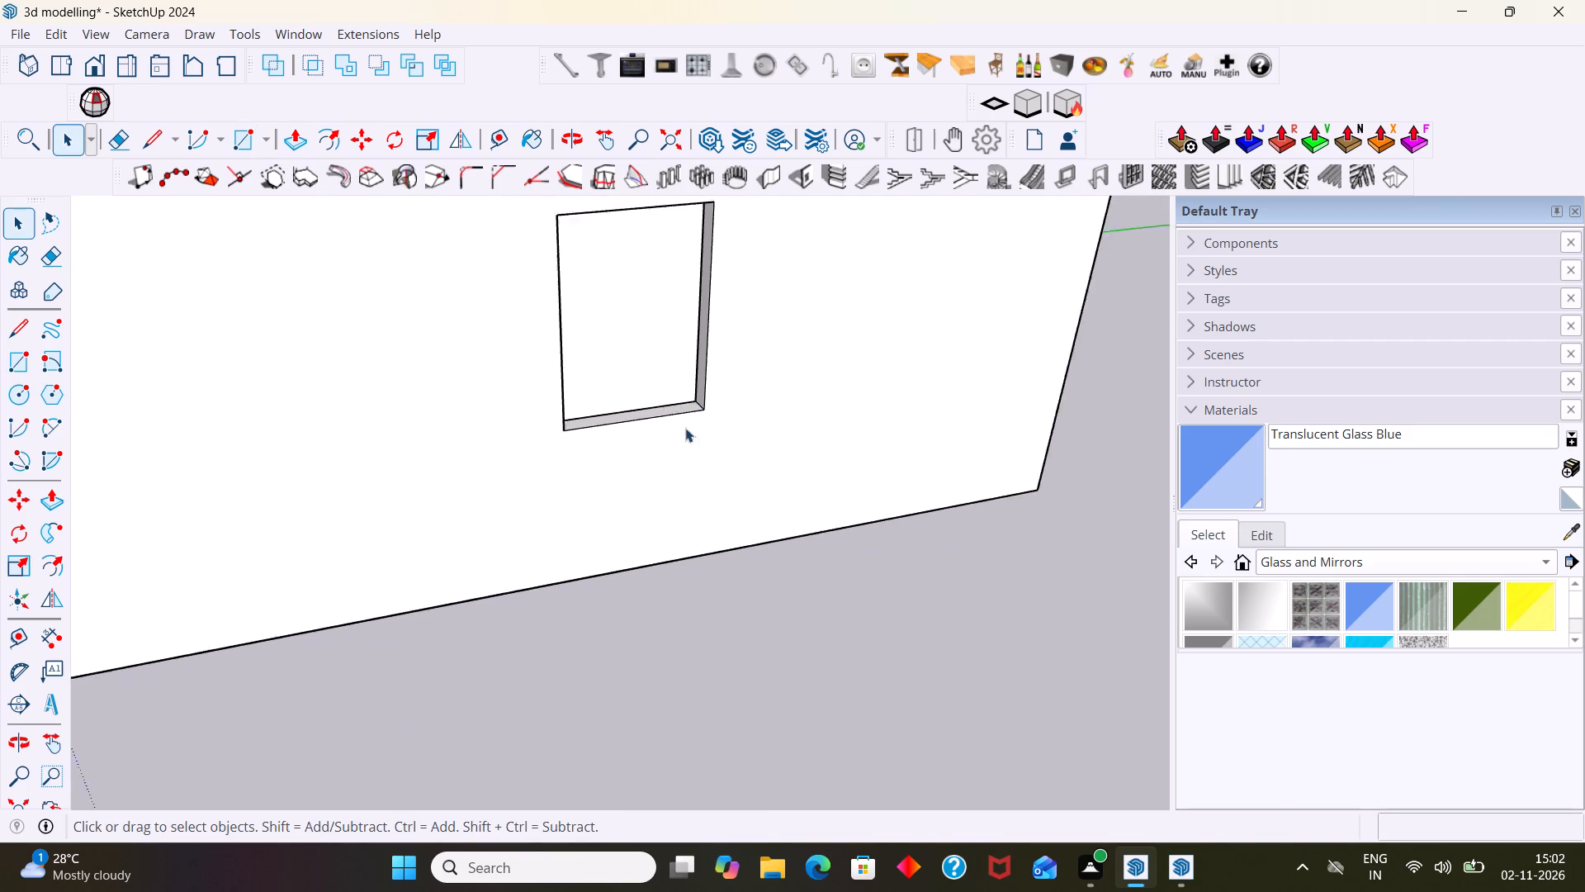
scroll(685, 428, down, 2)
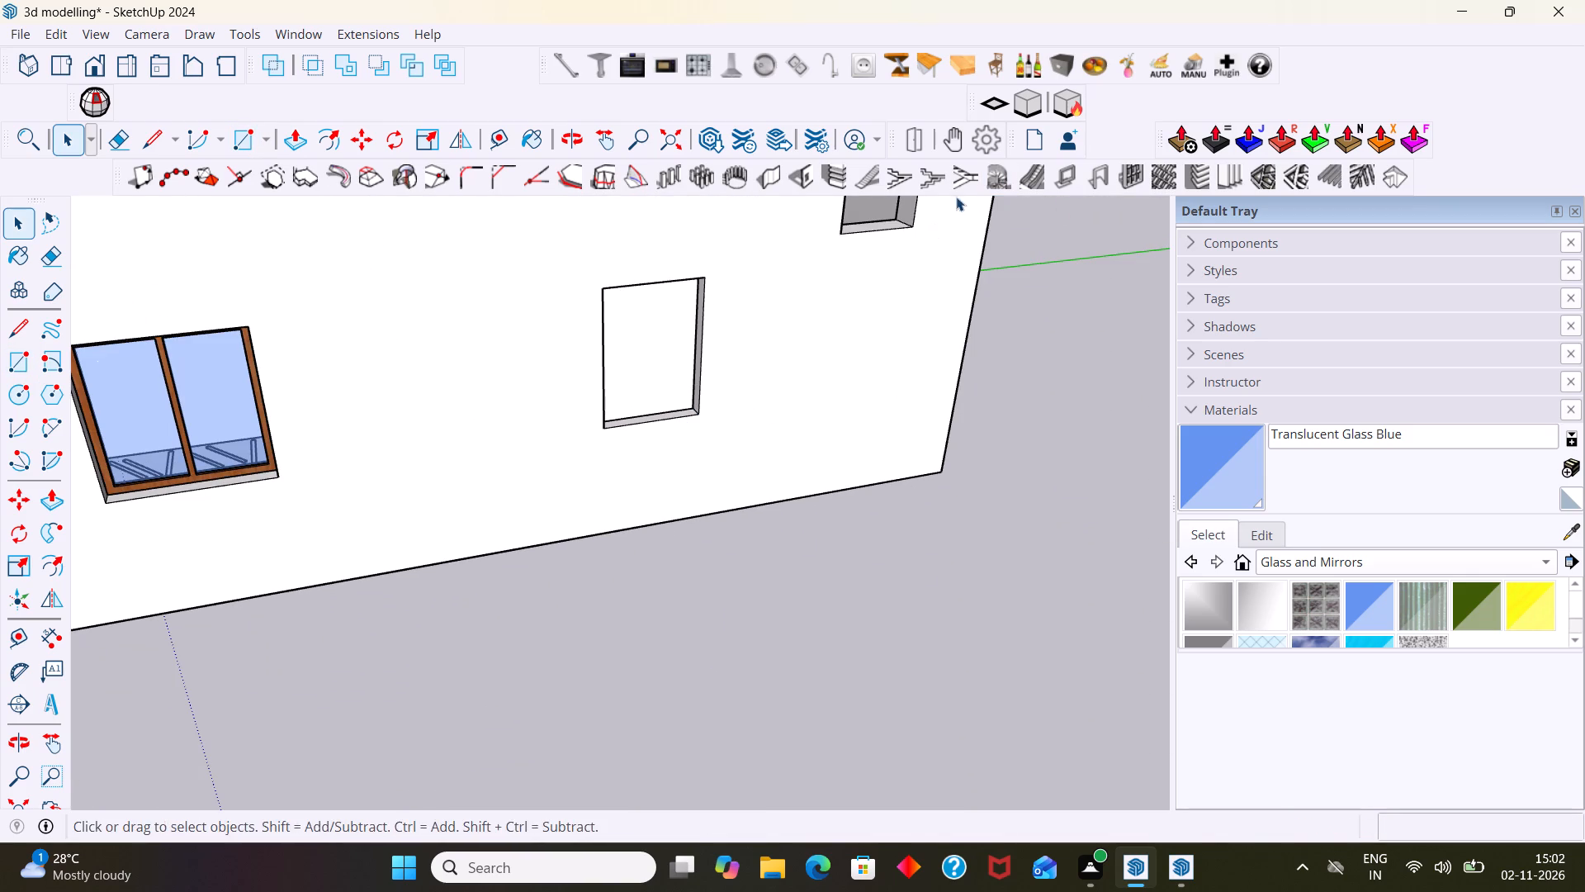
click(1123, 179)
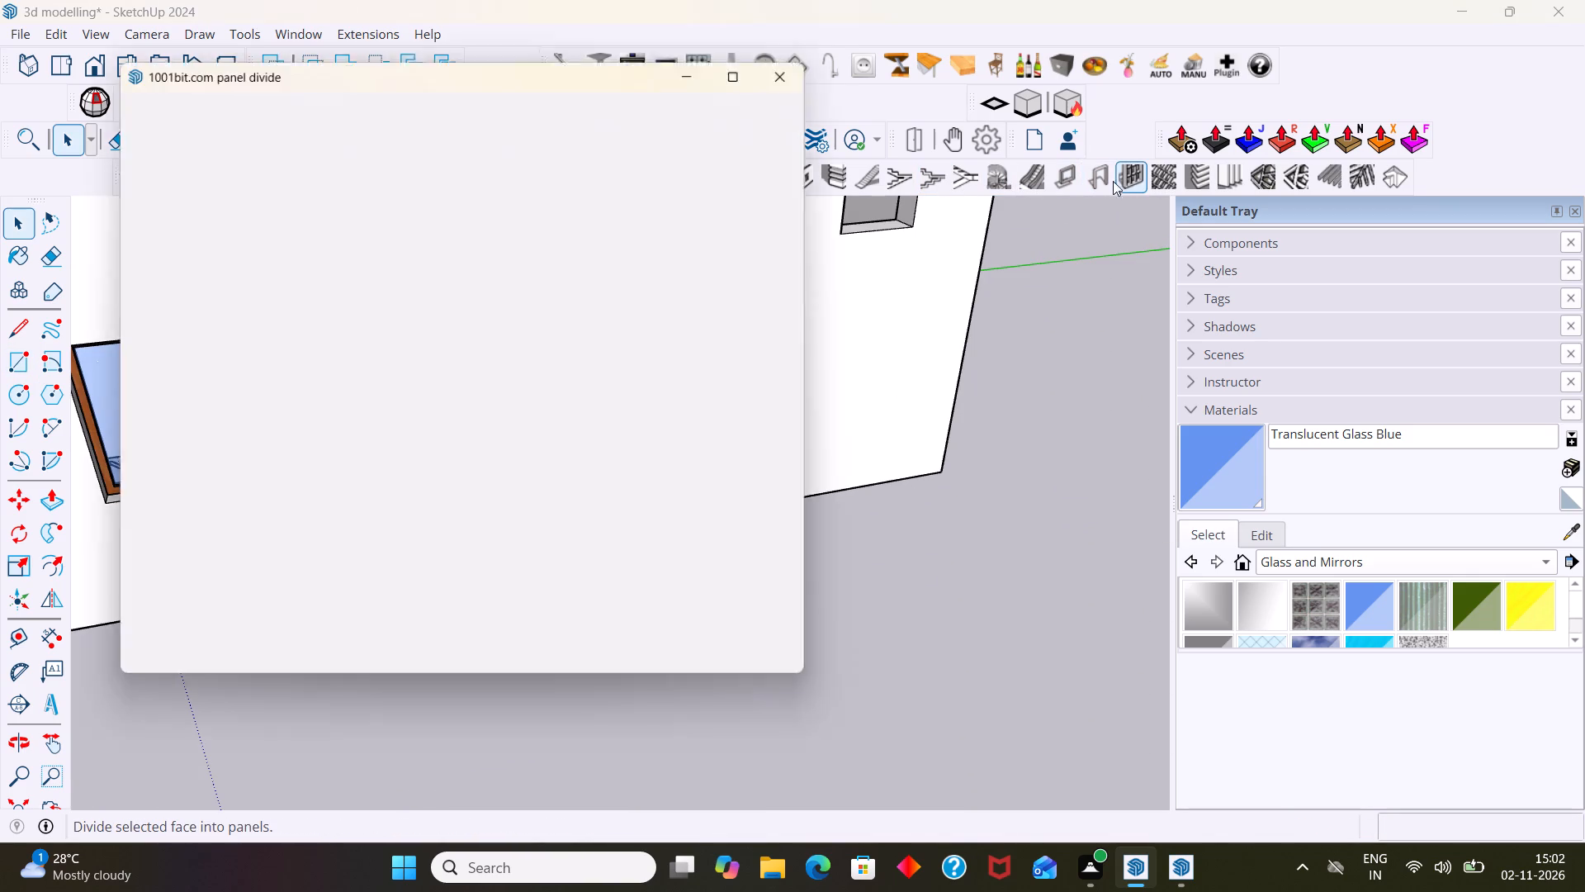
click(263, 562)
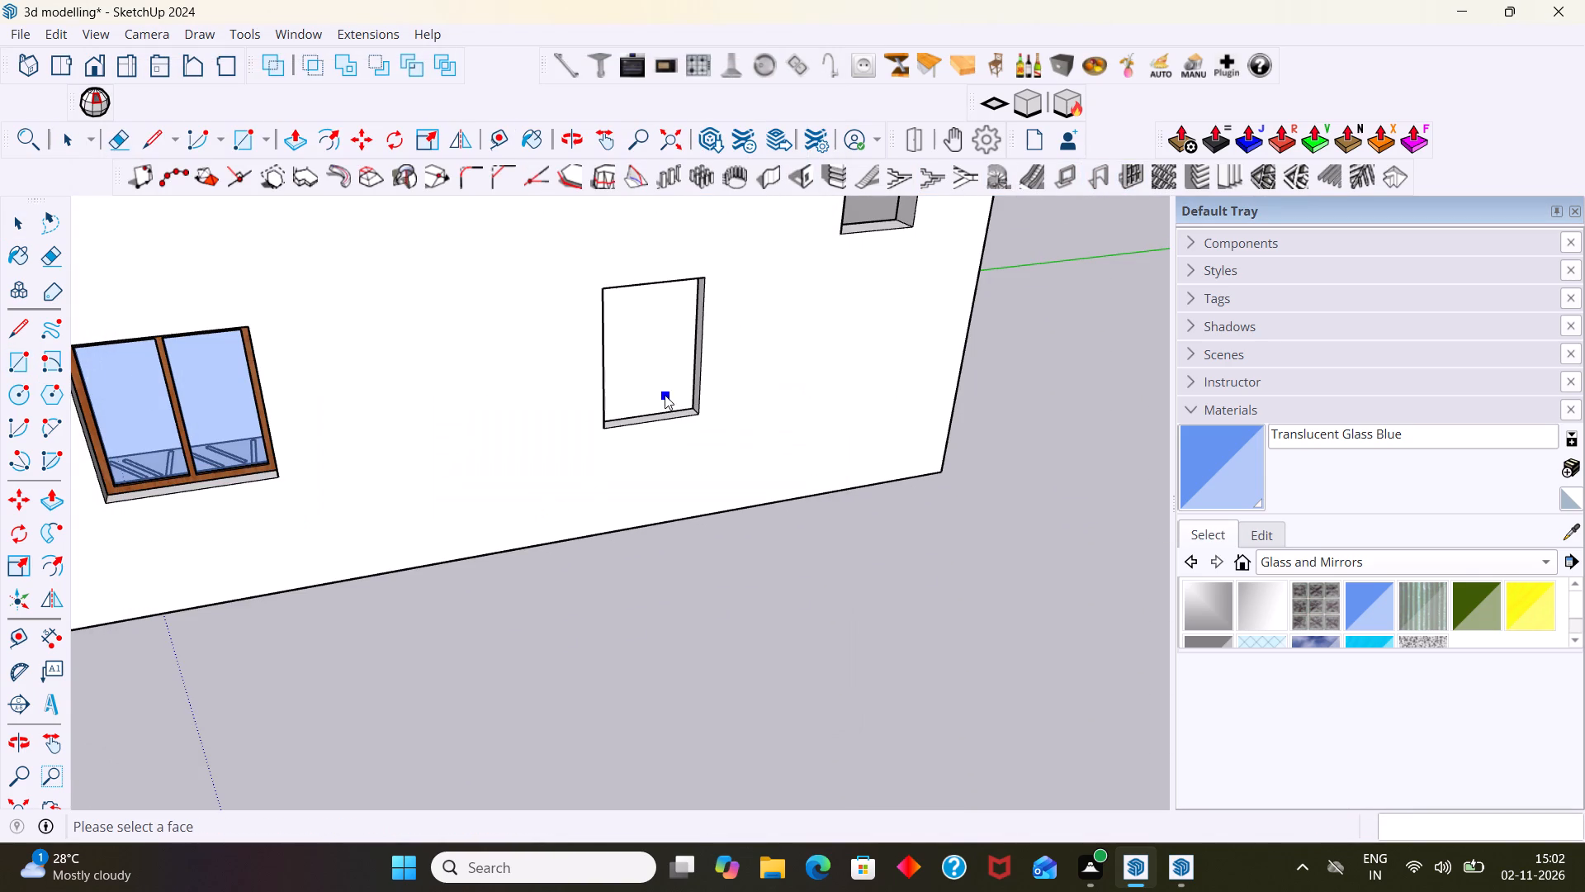
click(664, 394)
key(space)
Sample Wood Cherry Original from the neighbouring window's frame and paint the new middle window with it.
middle_drag(661, 382, 513, 370)
scroll(552, 368, up, 5)
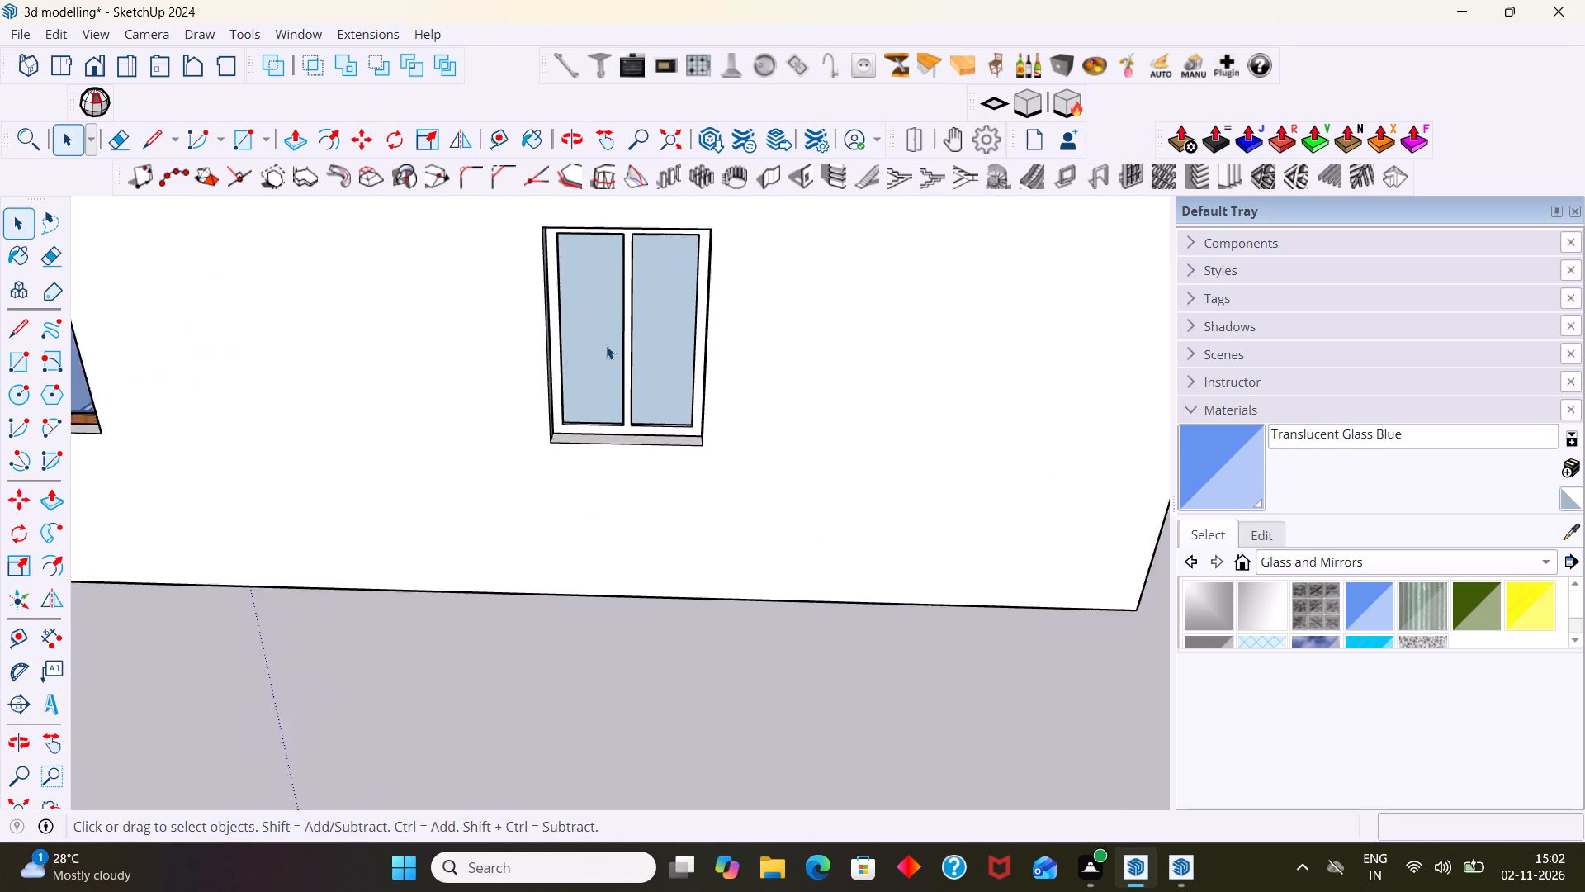
scroll(606, 345, up, 1)
scroll(613, 343, down, 9)
scroll(632, 347, up, 3)
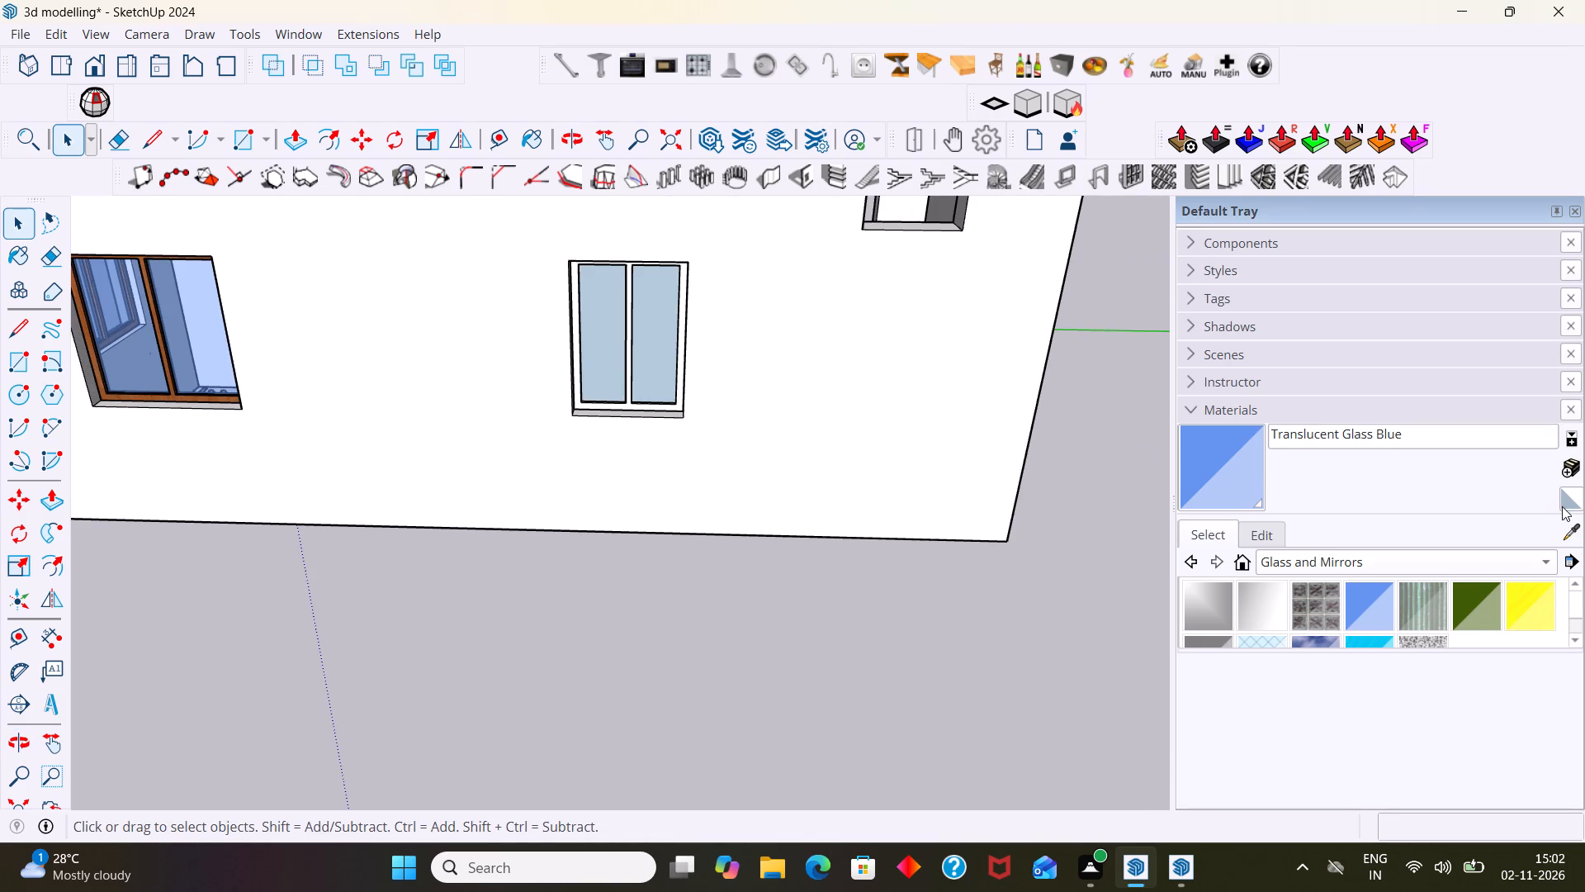
click(1578, 531)
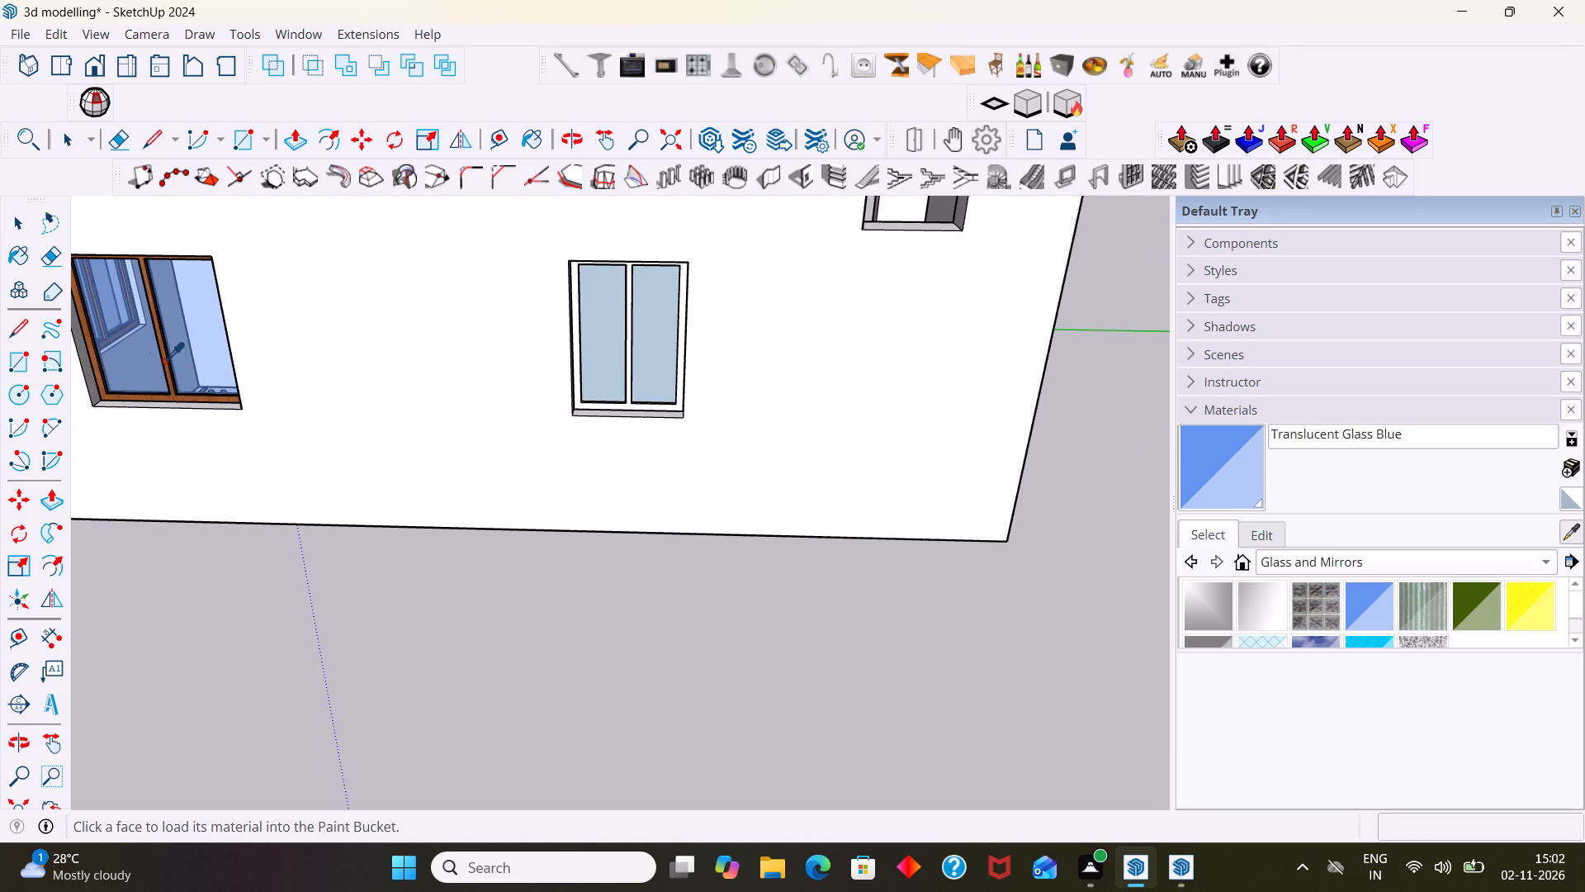
click(166, 361)
click(626, 348)
scroll(636, 349, down, 3)
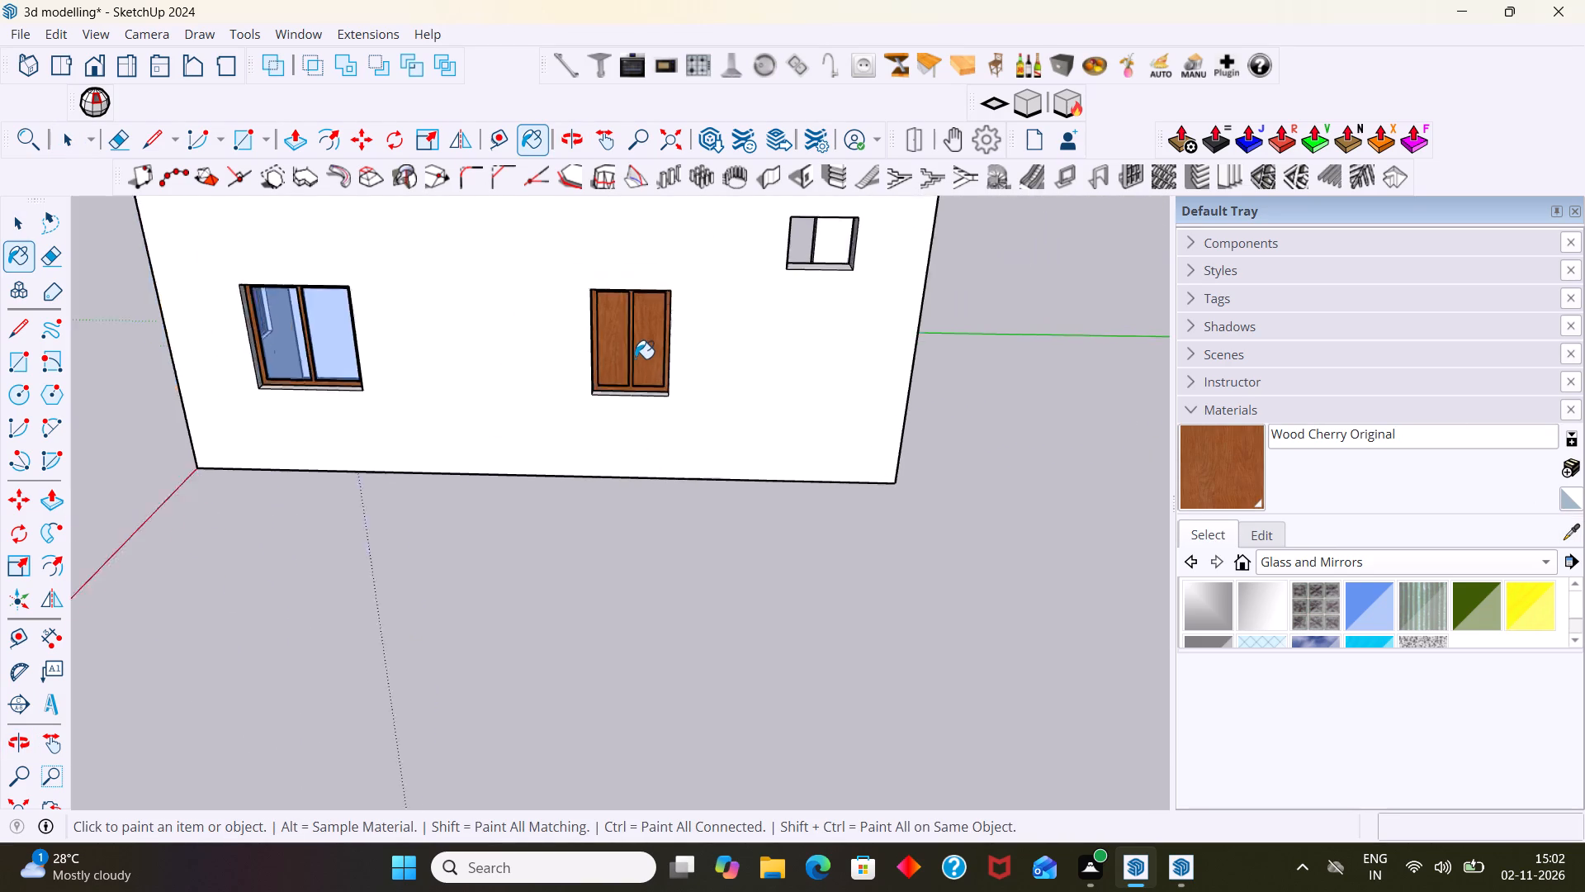
scroll(635, 358, down, 3)
key(space)
Paint both panes inside the middle window's group with Translucent Glass Blue.
scroll(685, 388, down, 1)
scroll(621, 380, up, 7)
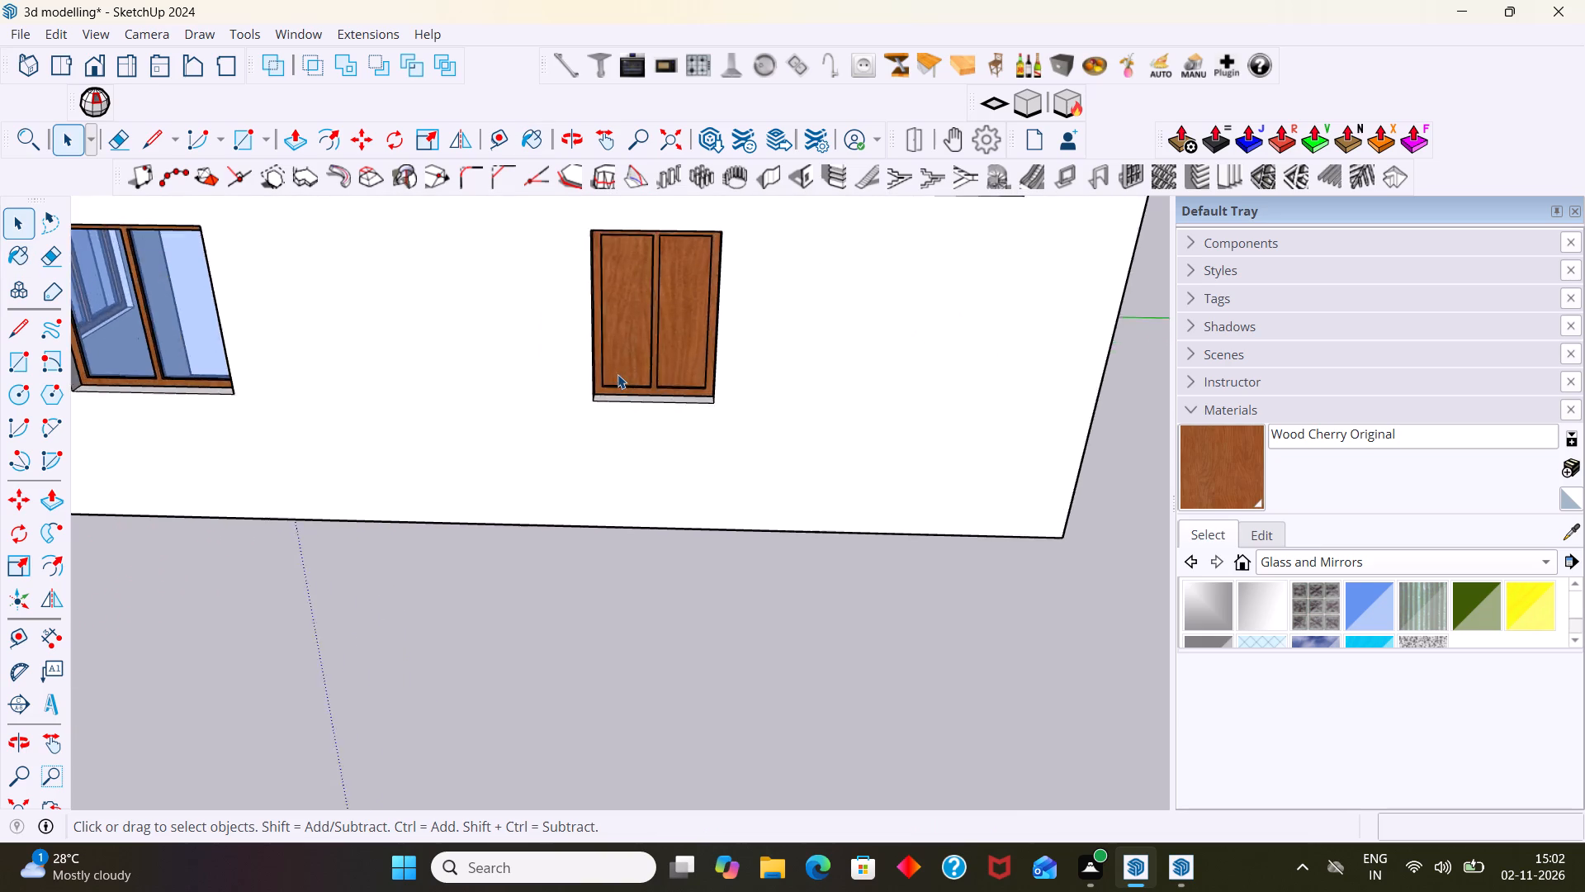
scroll(617, 374, up, 6)
scroll(620, 372, down, 5)
click(652, 362)
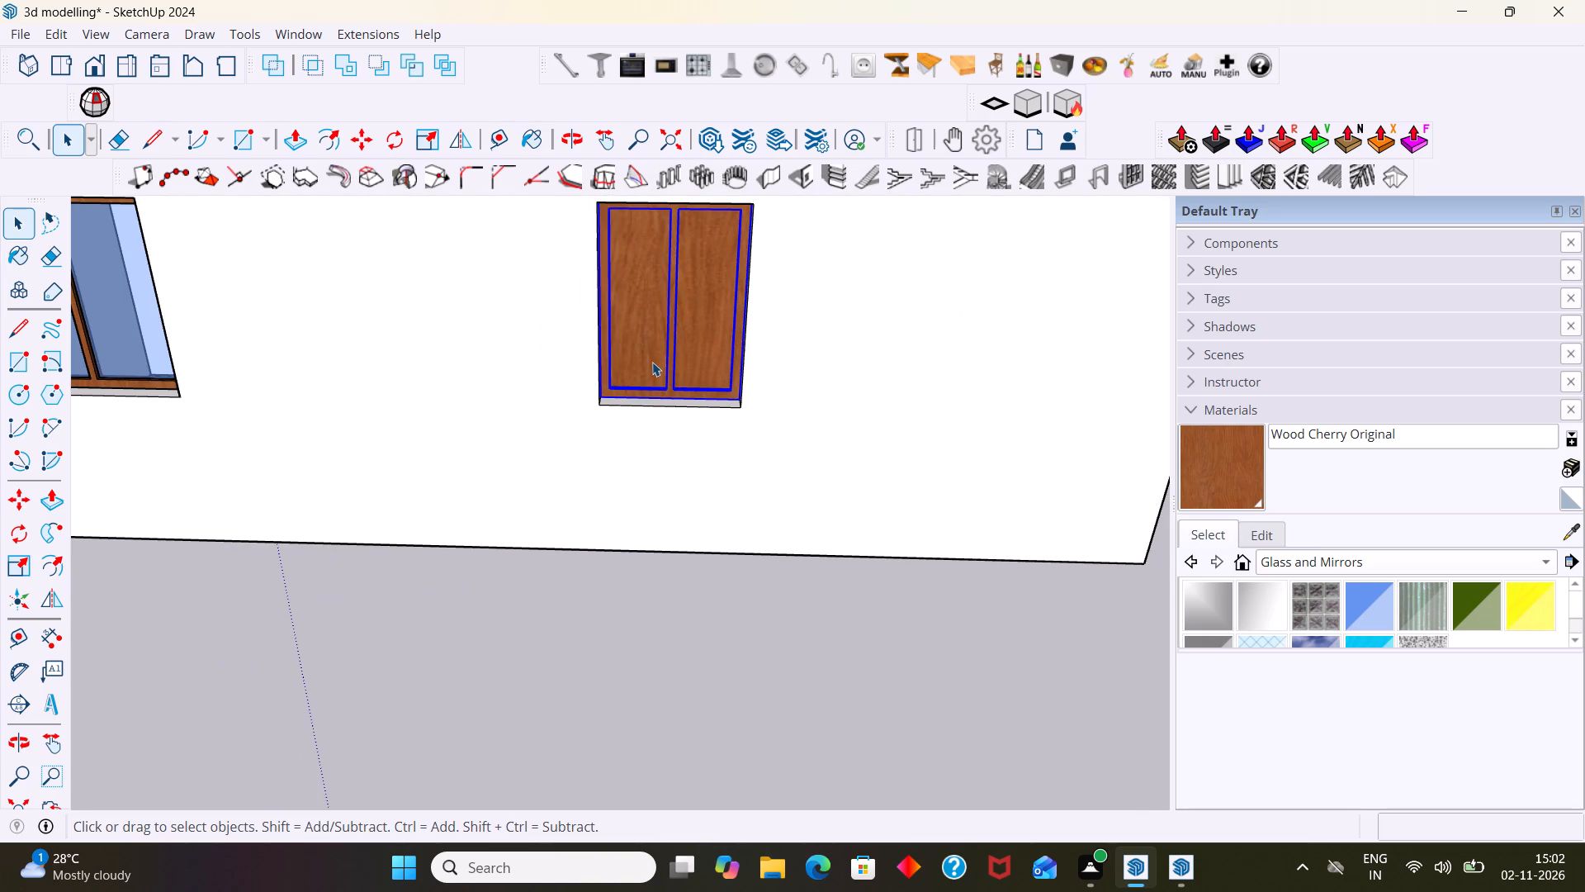
double_click(652, 362)
click(652, 362)
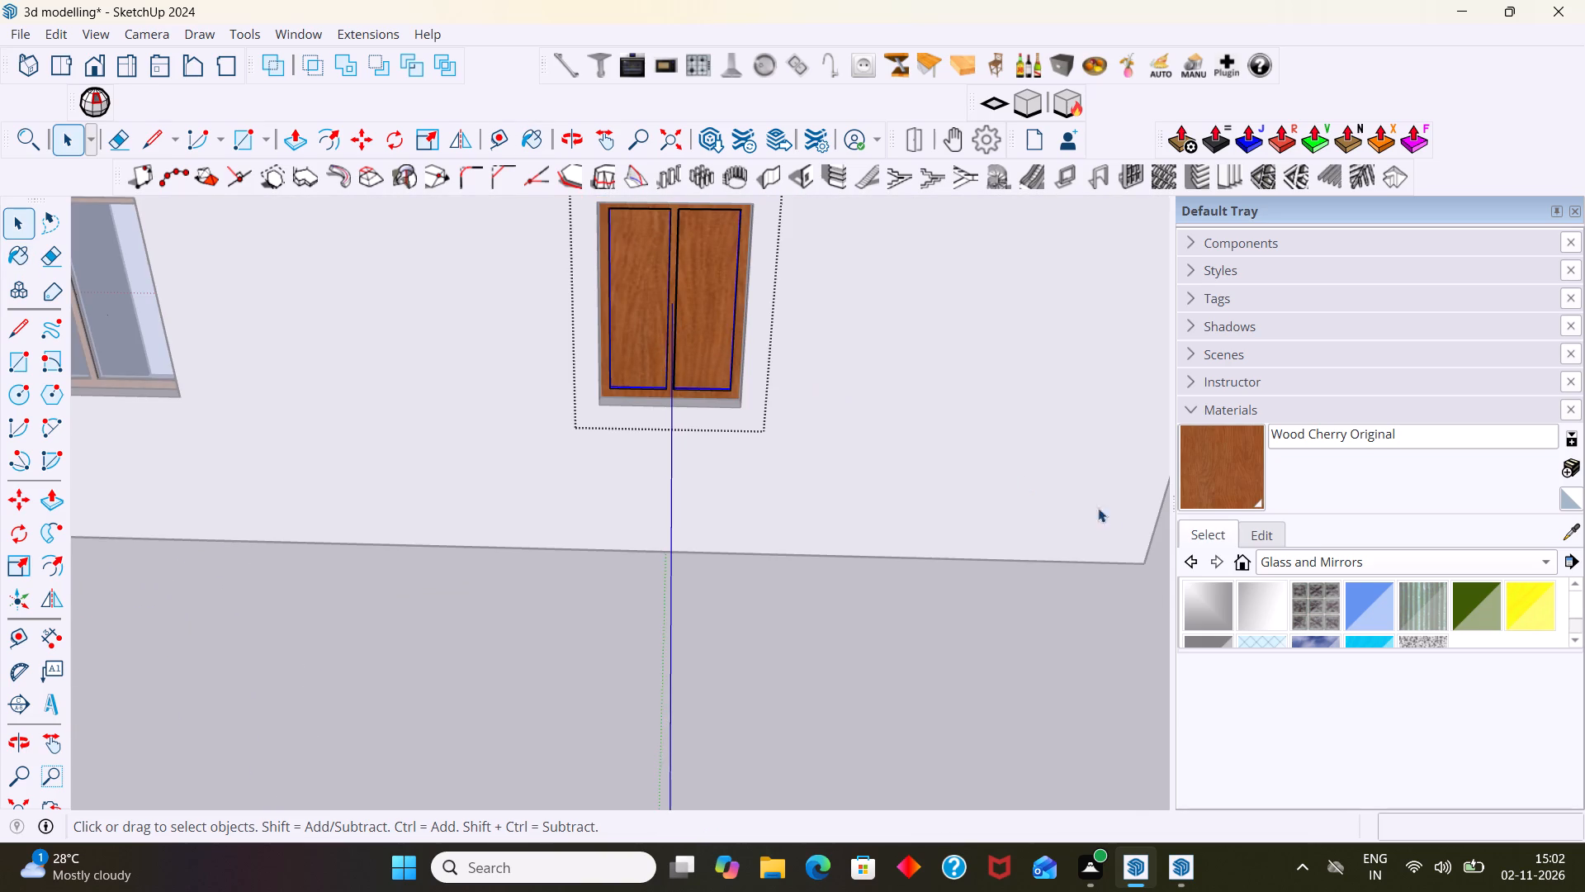
click(1366, 591)
click(717, 362)
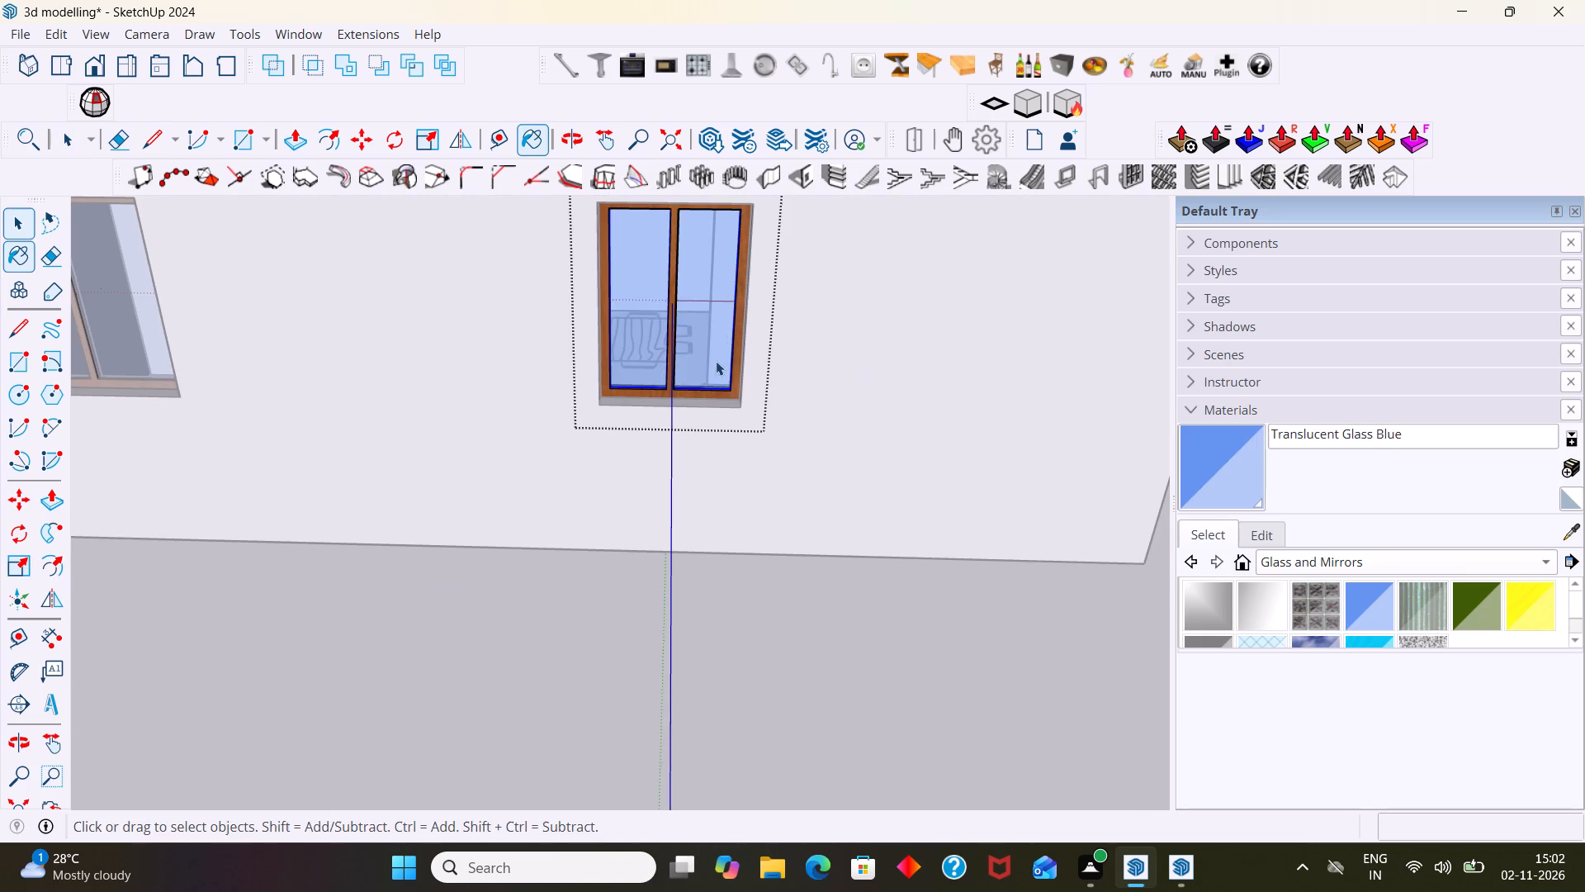
key(space)
scroll(760, 369, down, 8)
click(883, 558)
Examine the house's remaining outer walls and the open porch corner with its doorways from several sides.
middle_drag(853, 486, 722, 486)
scroll(680, 382, up, 6)
middle_drag(768, 373, 549, 416)
scroll(603, 408, down, 10)
middle_drag(613, 425, 382, 382)
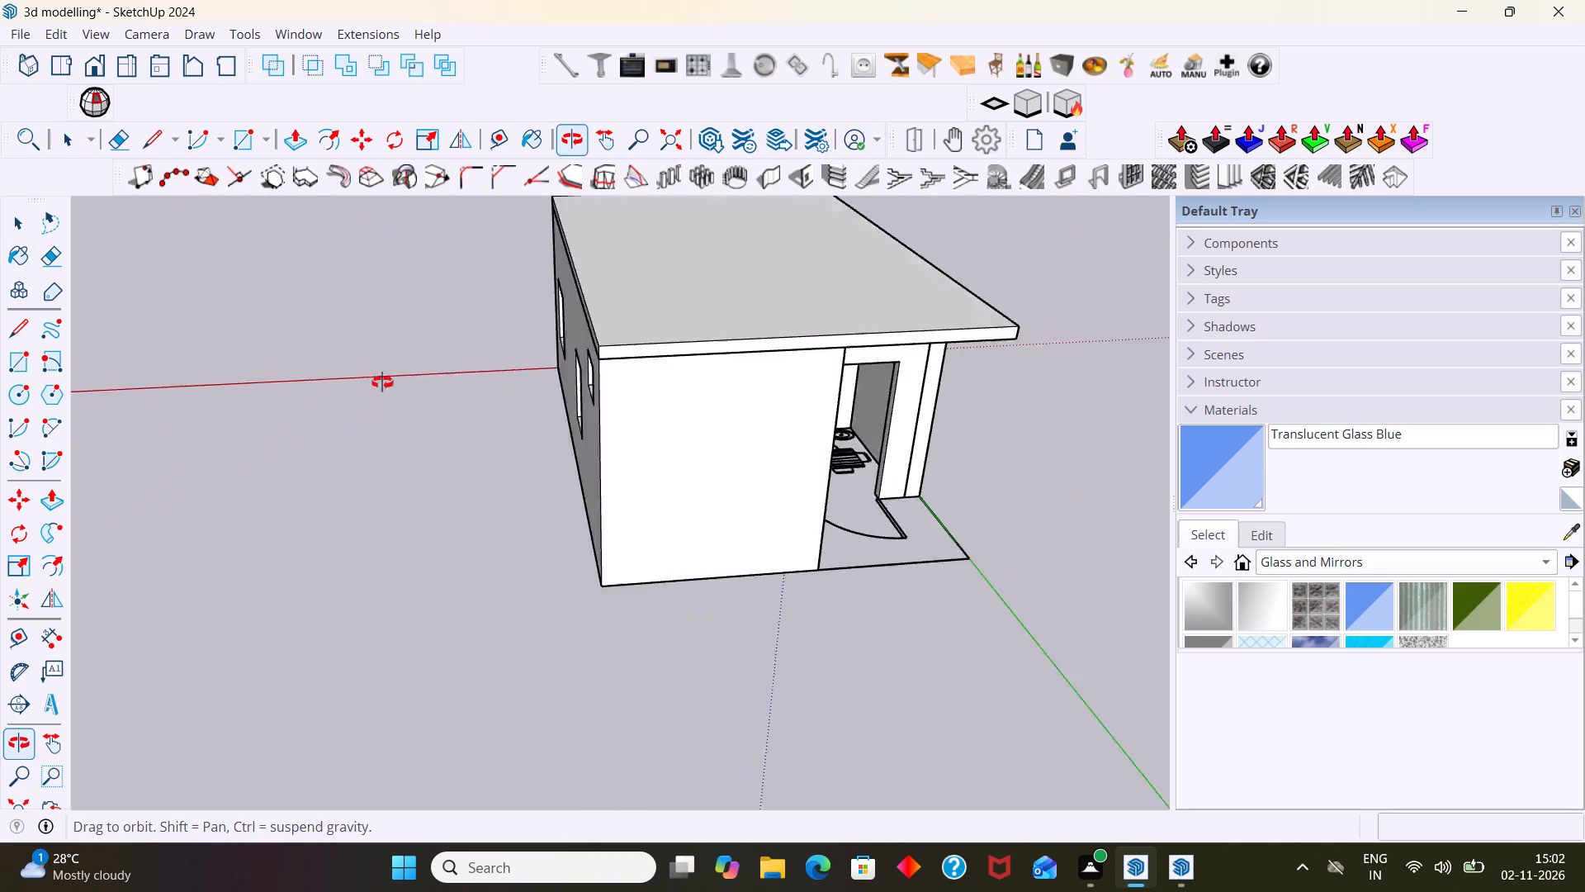
middle_drag(382, 382, 175, 364)
scroll(717, 472, up, 4)
middle_drag(731, 463, 419, 448)
scroll(462, 453, down, 7)
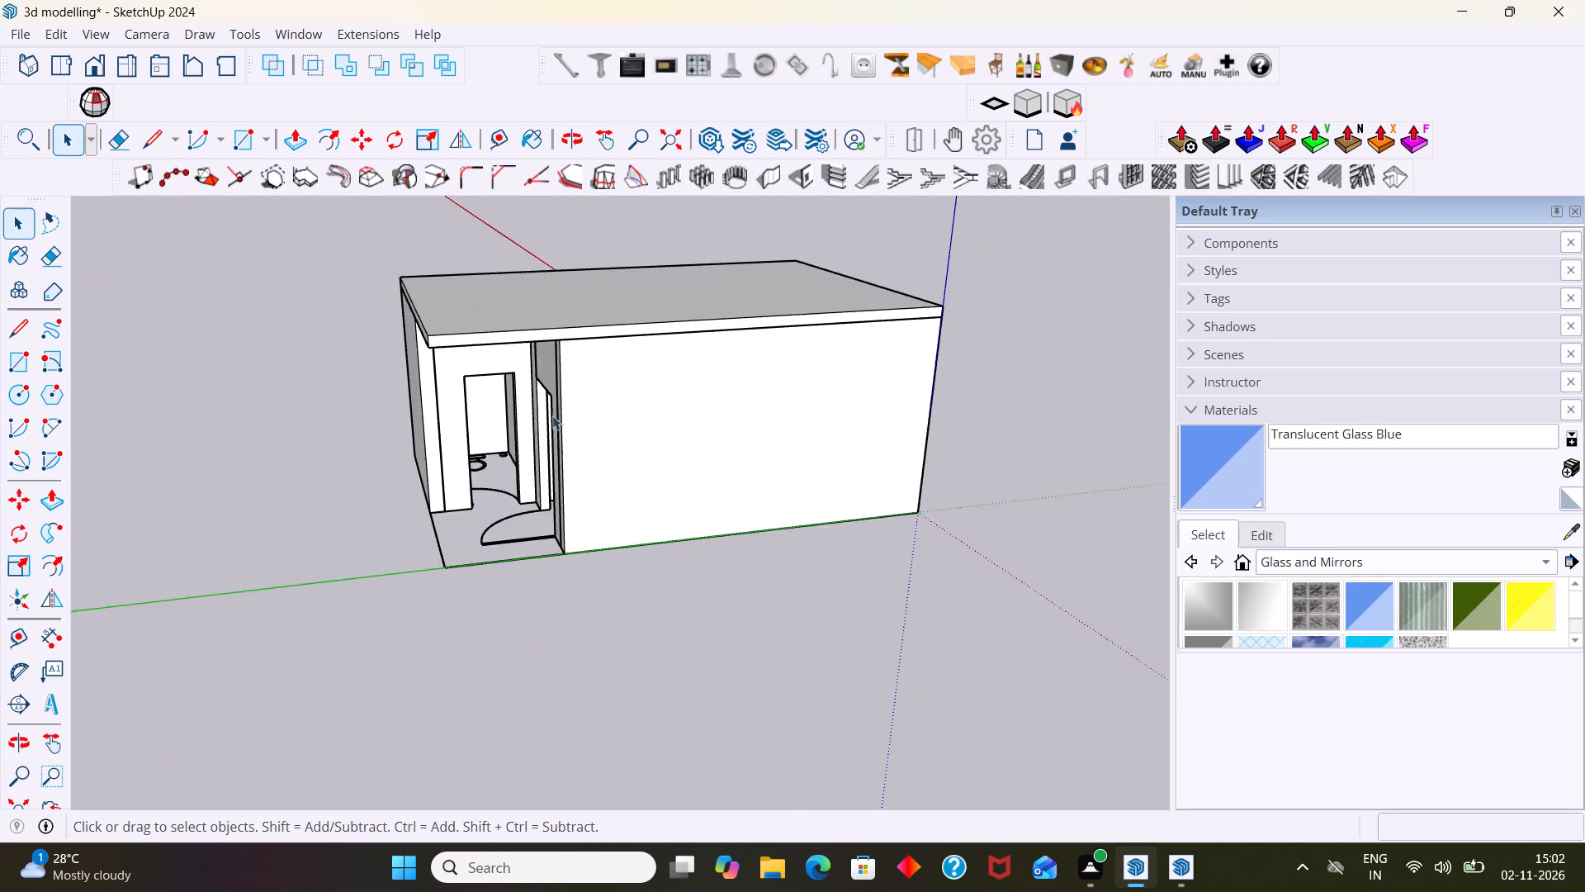
scroll(552, 415, down, 3)
middle_drag(542, 510, 812, 616)
scroll(575, 636, up, 3)
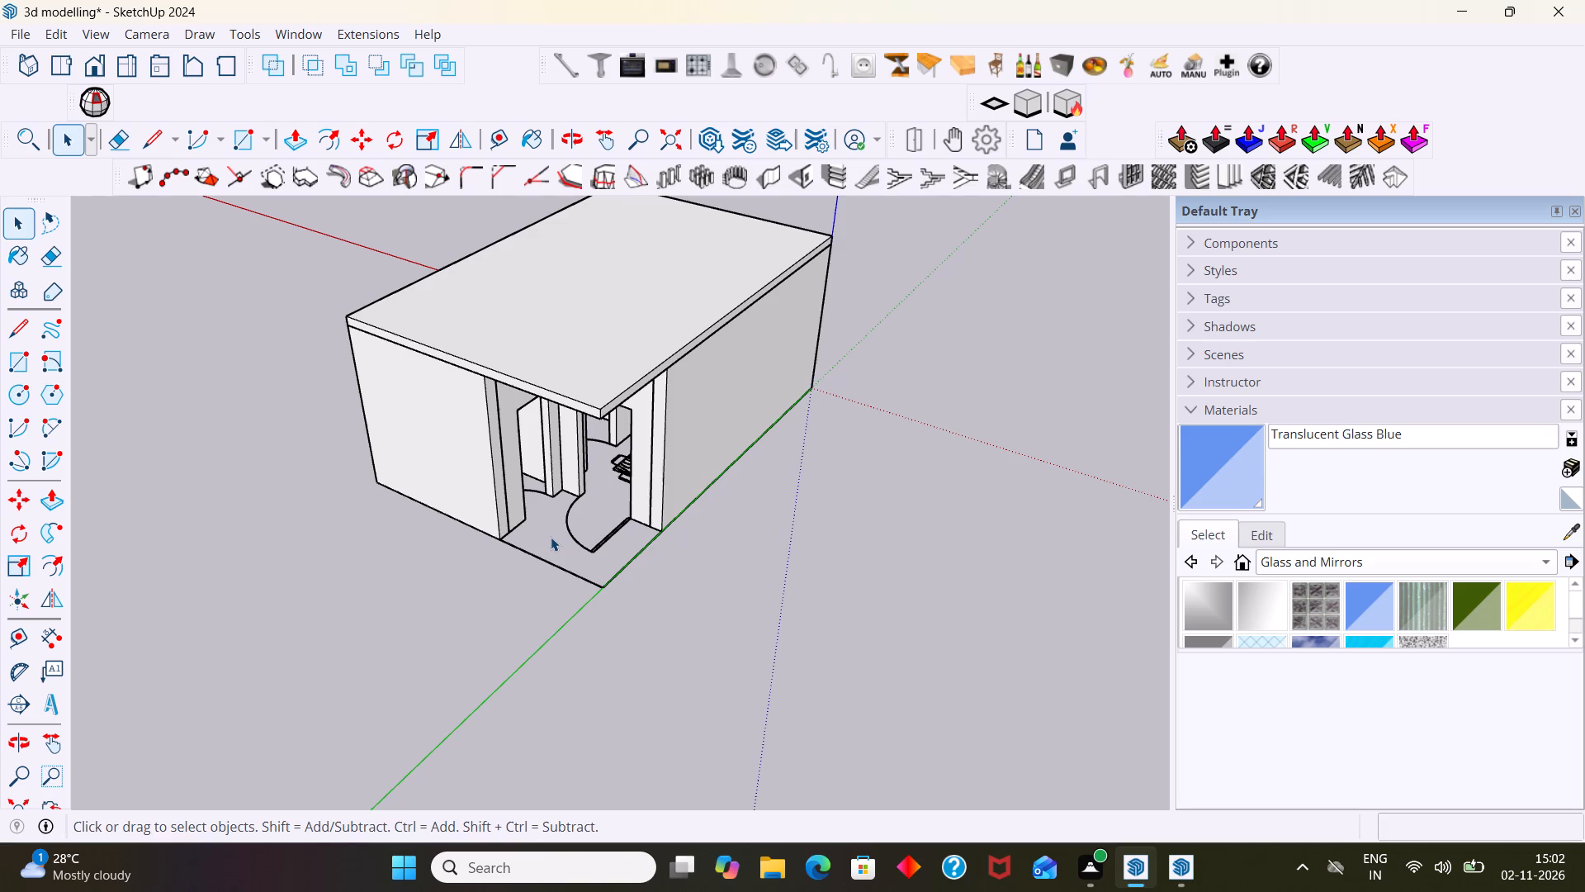
scroll(637, 487, up, 3)
middle_drag(609, 475, 751, 455)
scroll(682, 460, up, 2)
middle_drag(690, 453, 794, 459)
scroll(783, 431, down, 13)
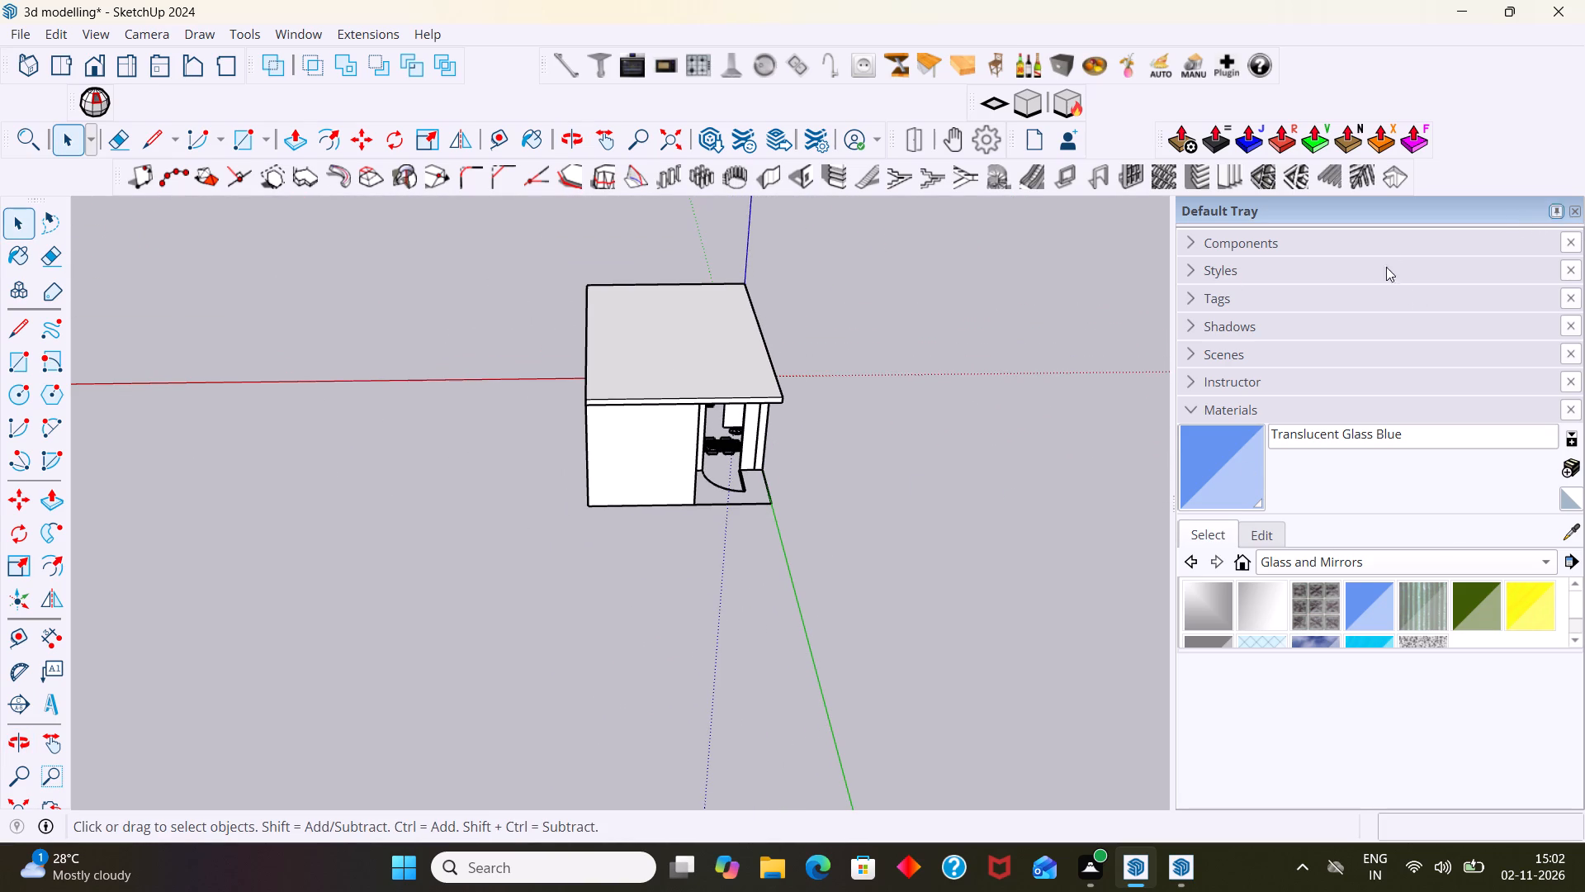
scroll(918, 411, down, 3)
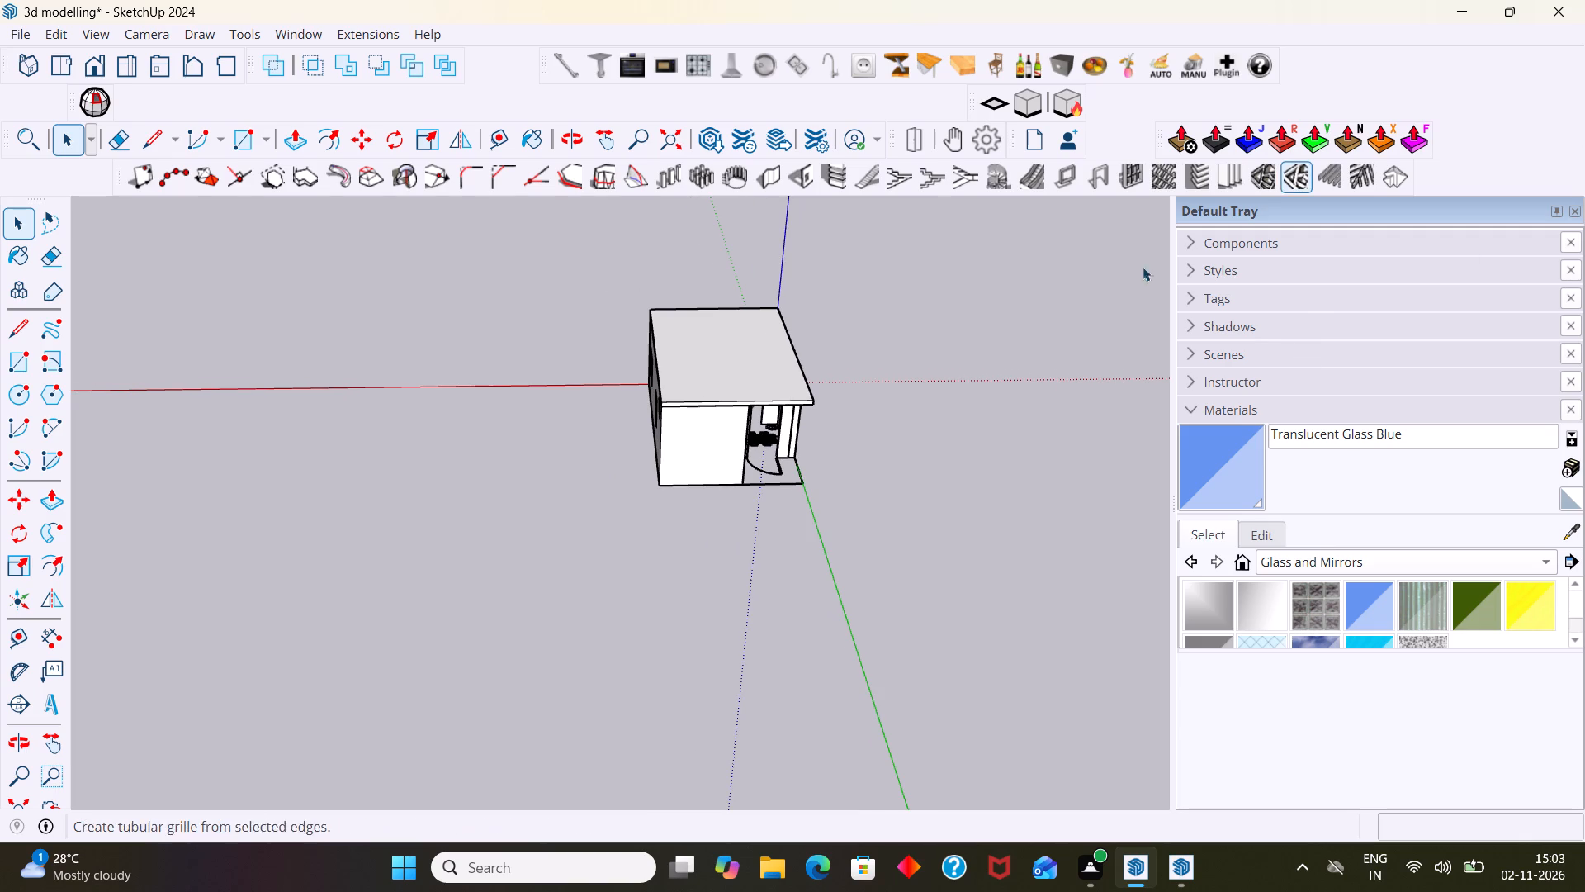
scroll(1198, 442, up, 2)
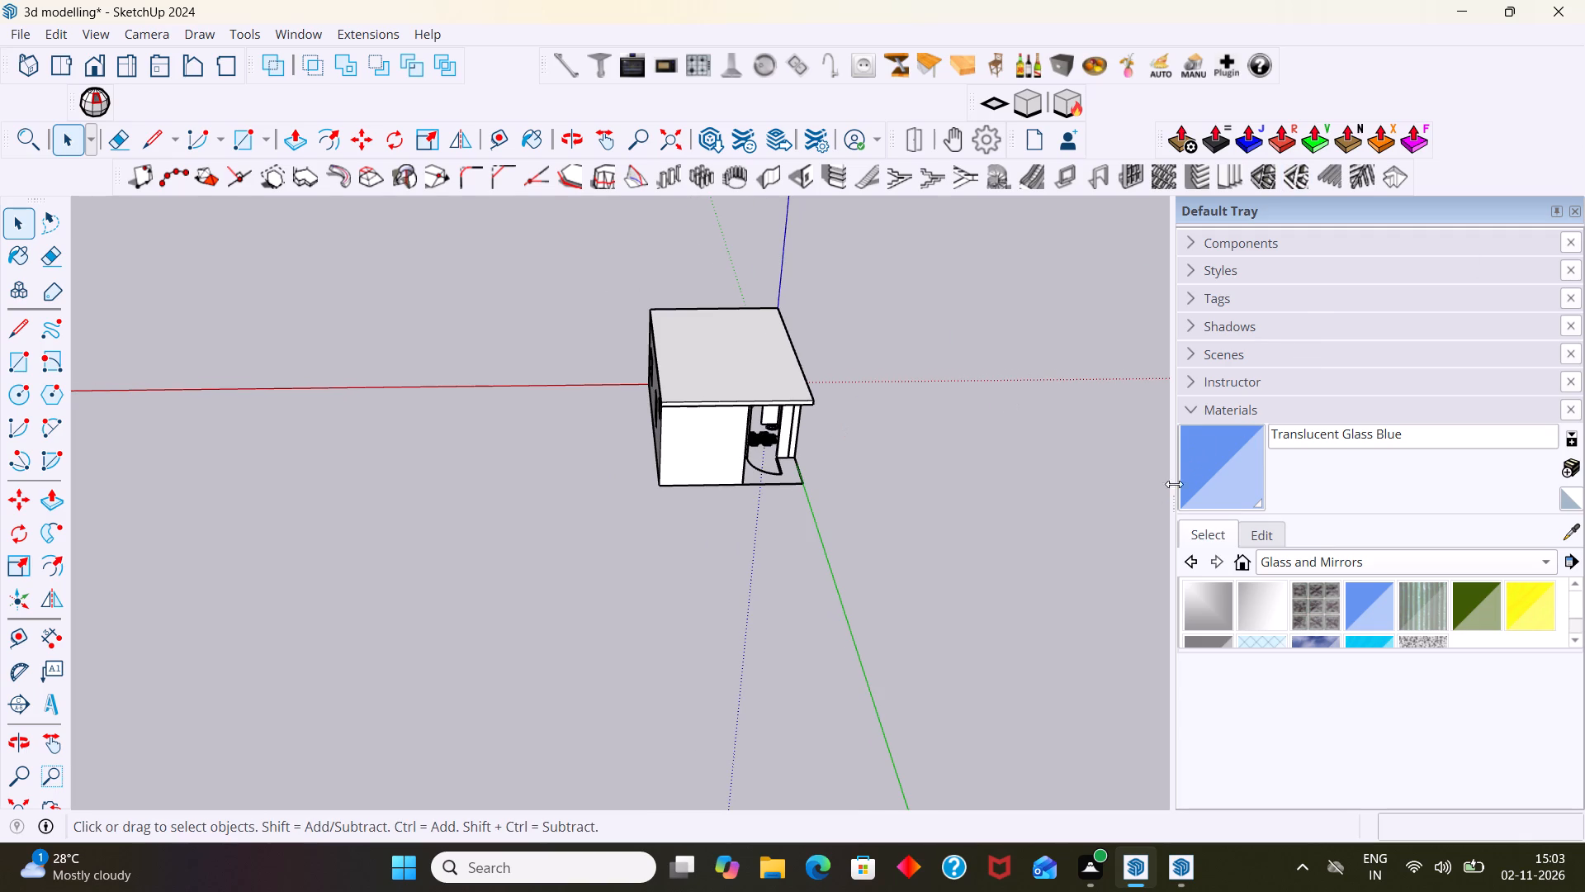
Narrow the Default Tray to enlarge the modelling area.
drag(1171, 483, 1266, 482)
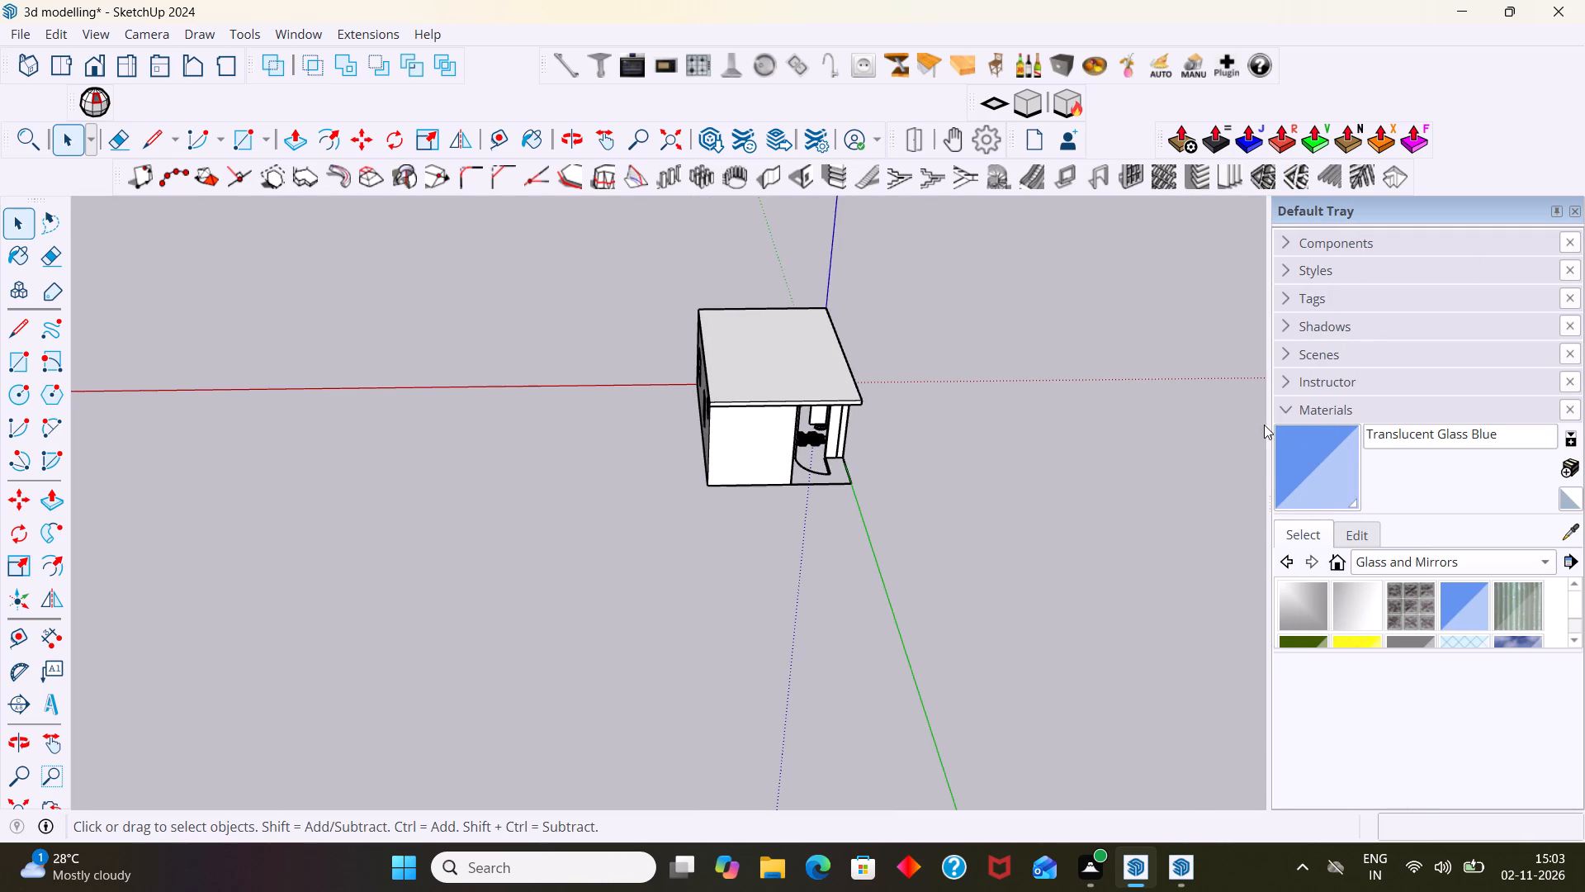
drag(1270, 487, 1380, 474)
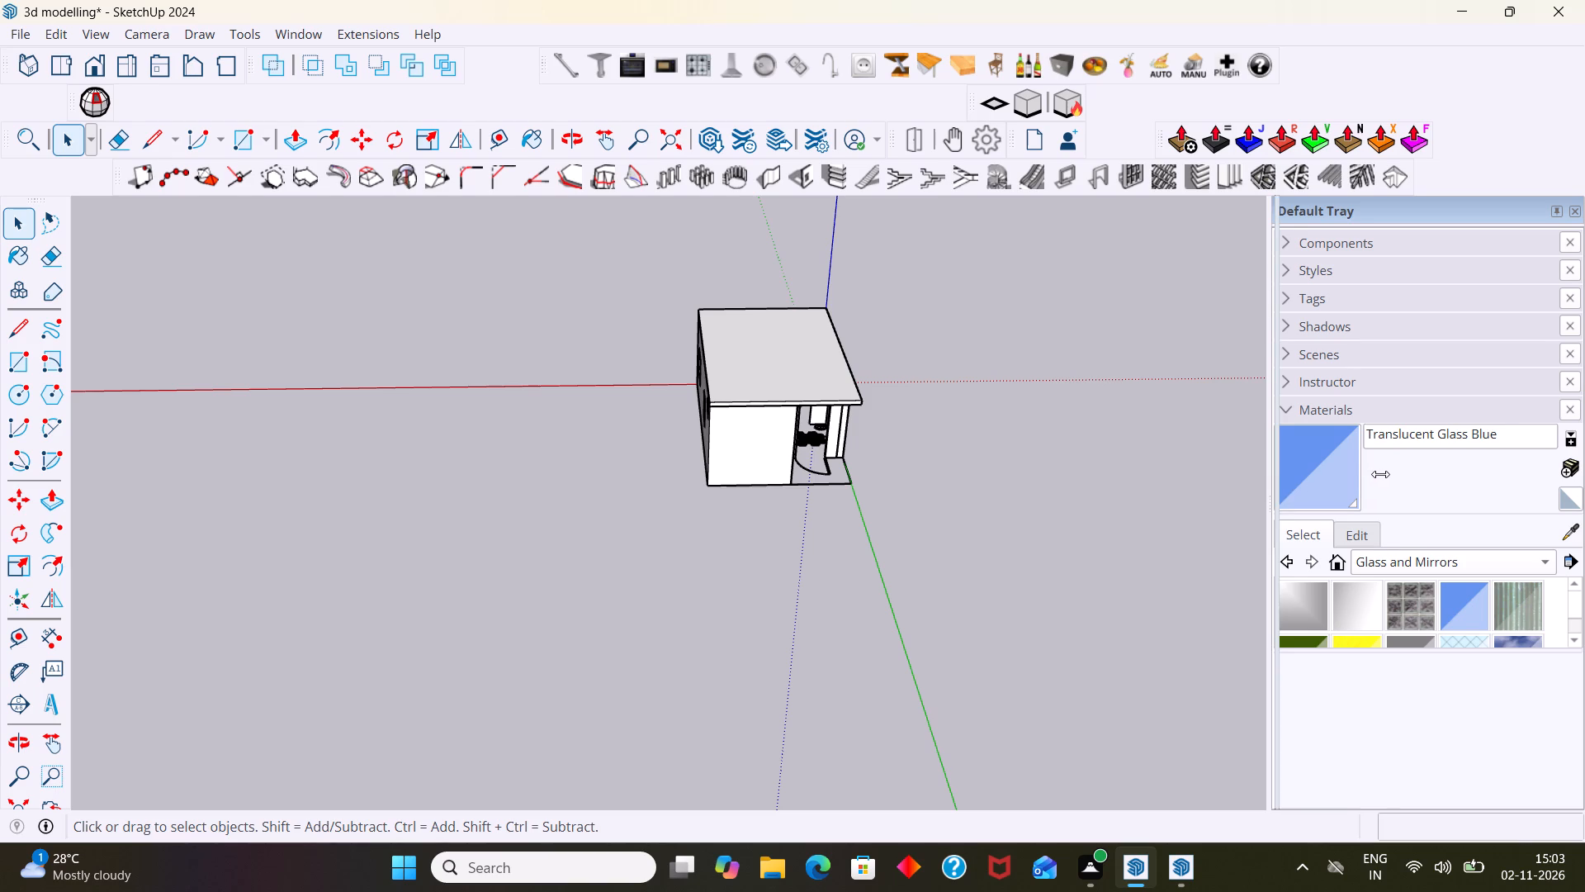
drag(1380, 474, 1384, 473)
drag(1278, 503, 1412, 493)
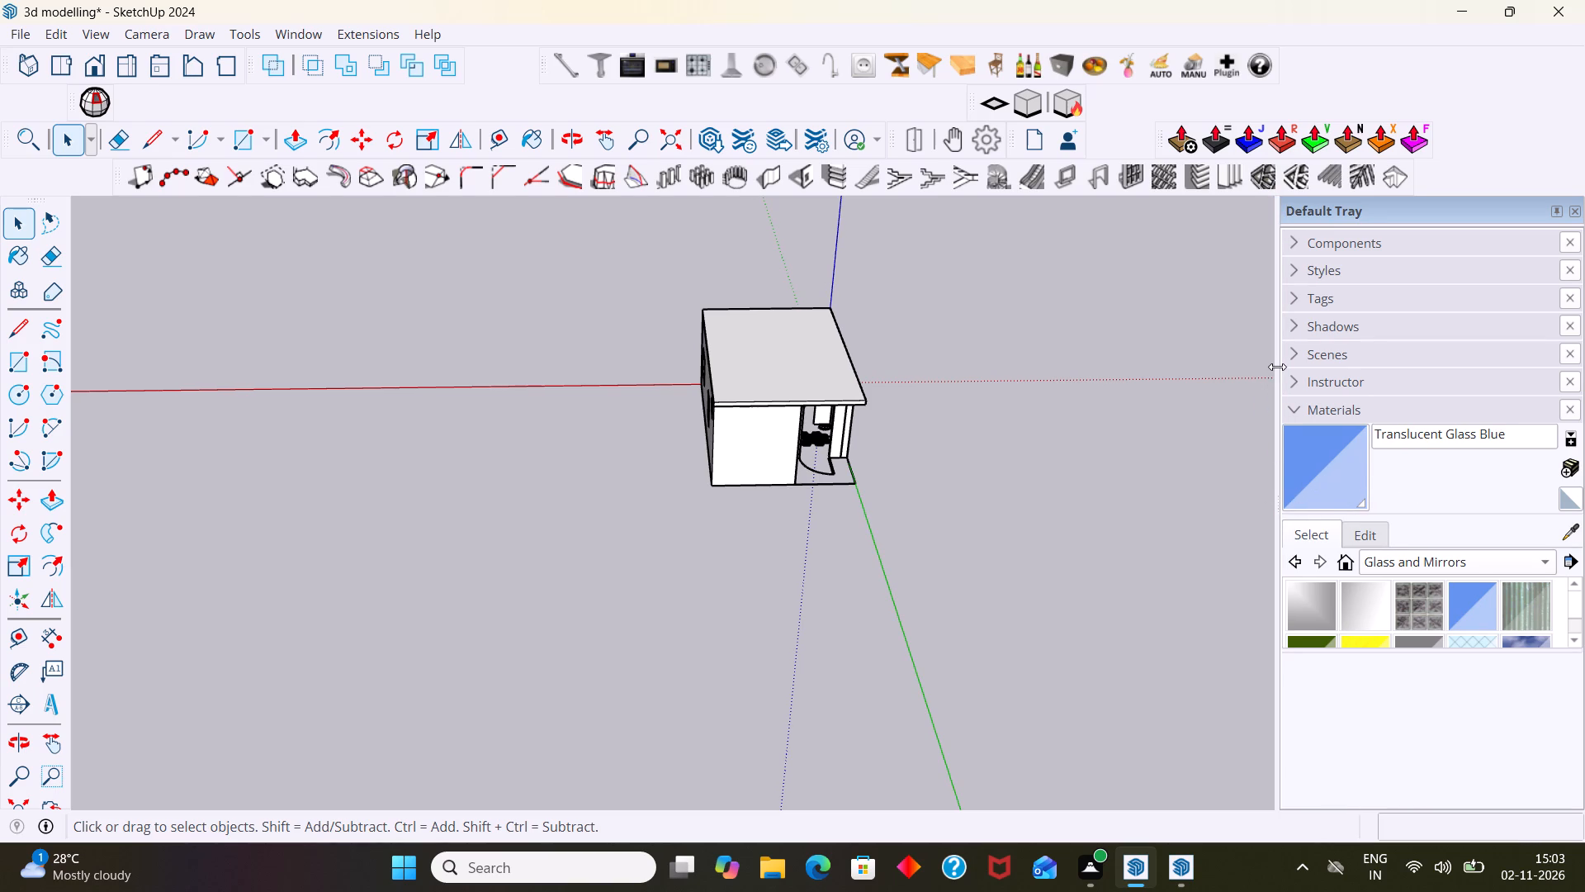
drag(1277, 367, 1373, 378)
Examine the open porch corner, its doorways and the adjoining outer walls from several angles.
scroll(1262, 325, down, 5)
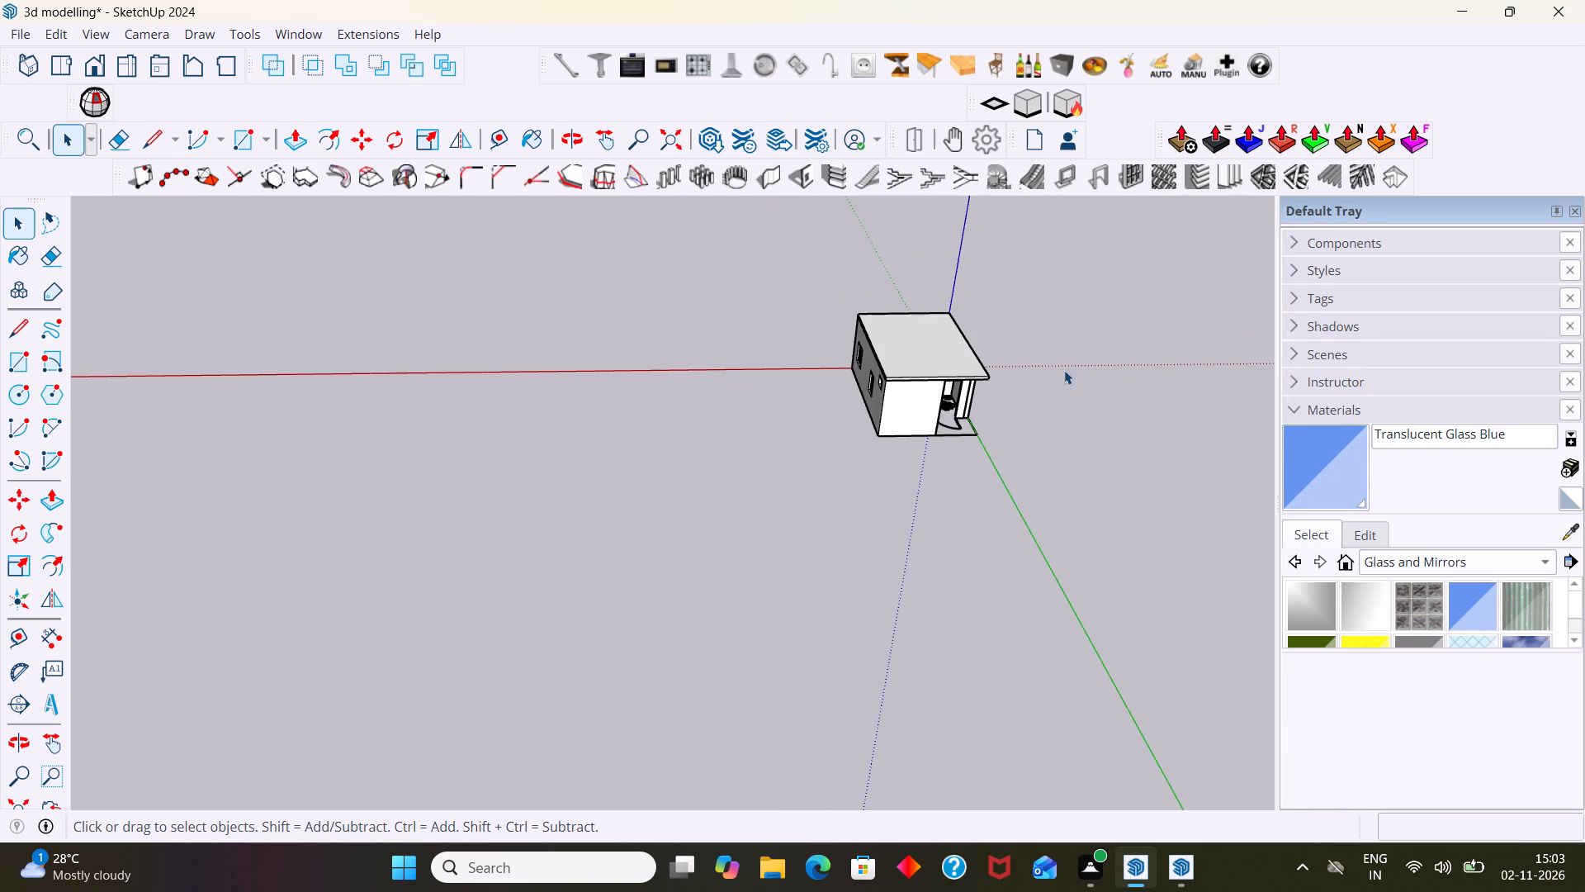
shift+middle_drag(945, 369, 646, 396)
scroll(622, 423, up, 13)
middle_drag(617, 396, 608, 415)
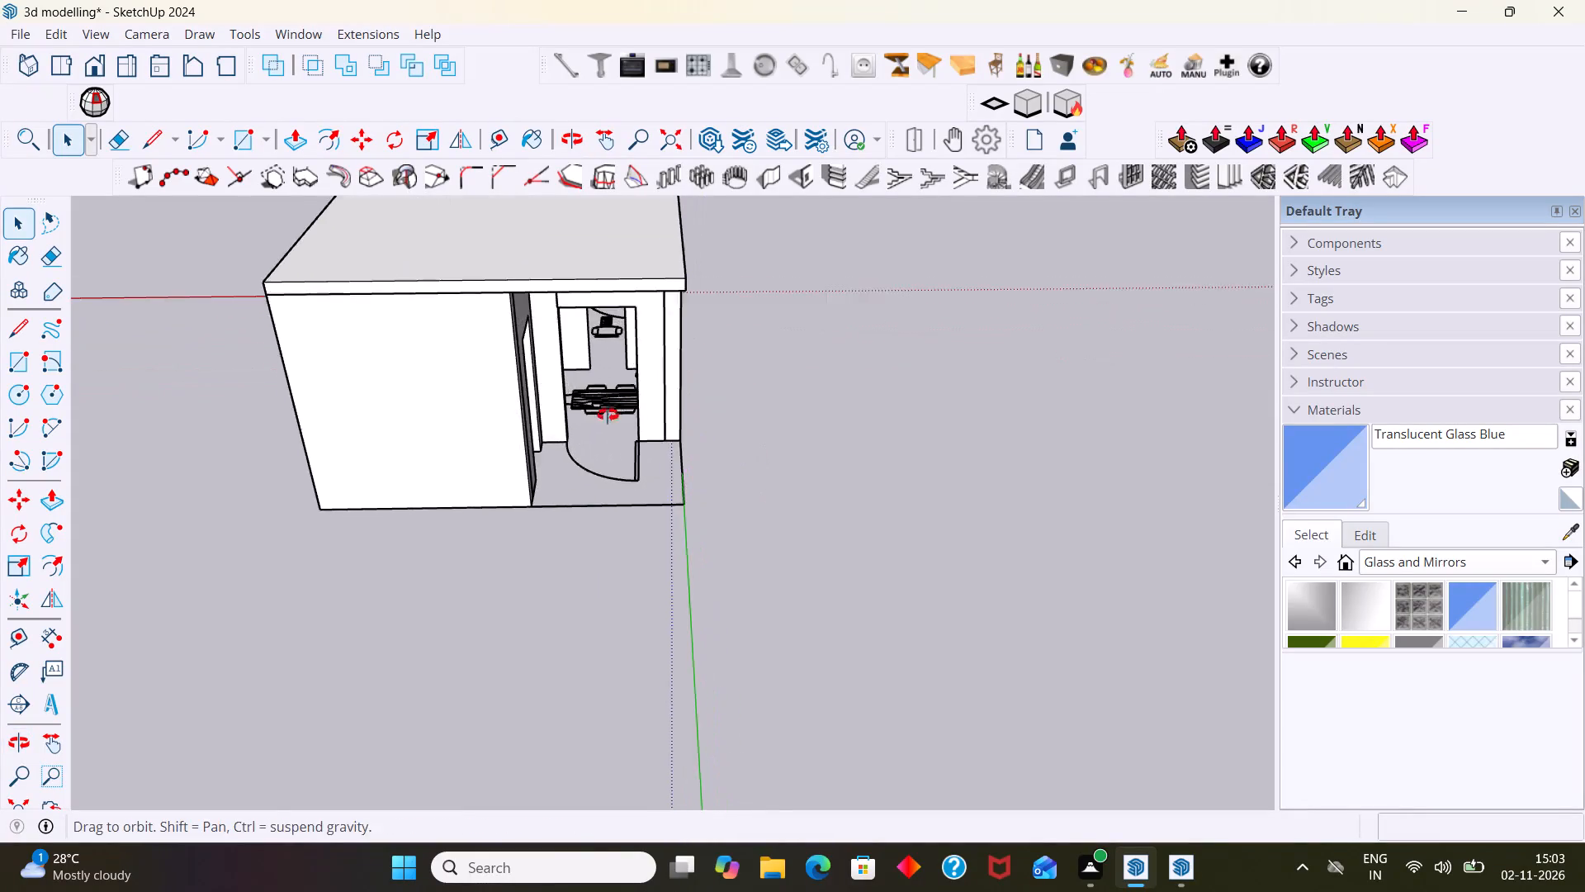
middle_drag(608, 415, 563, 591)
middle_drag(553, 503, 554, 421)
scroll(560, 385, up, 5)
middle_drag(575, 417, 564, 326)
scroll(567, 325, down, 6)
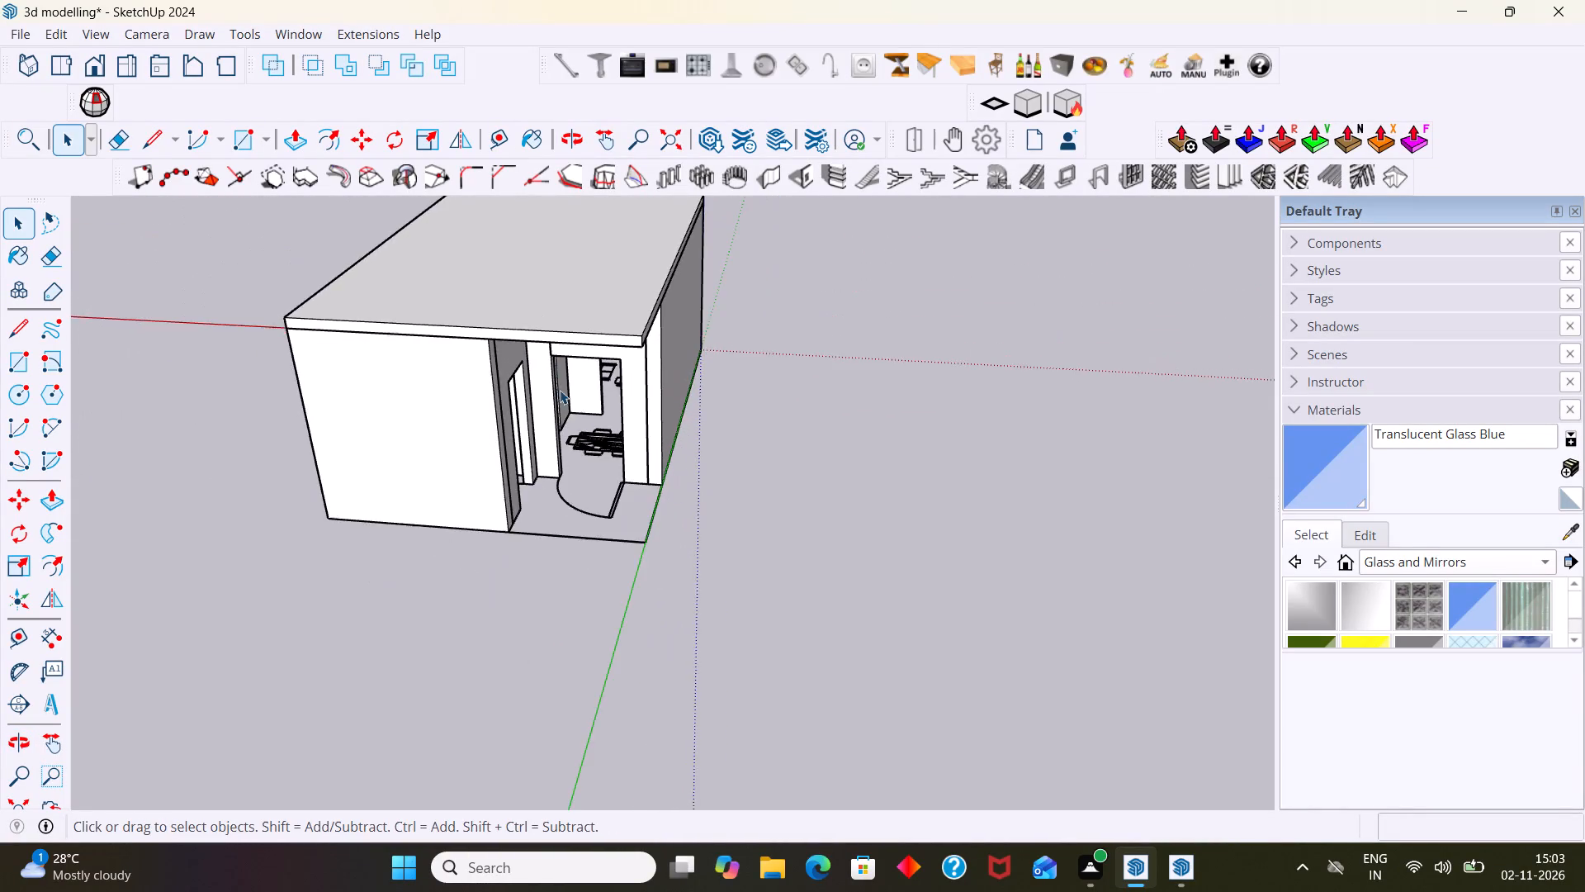
scroll(560, 390, down, 1)
middle_drag(563, 355, 558, 270)
scroll(574, 339, up, 6)
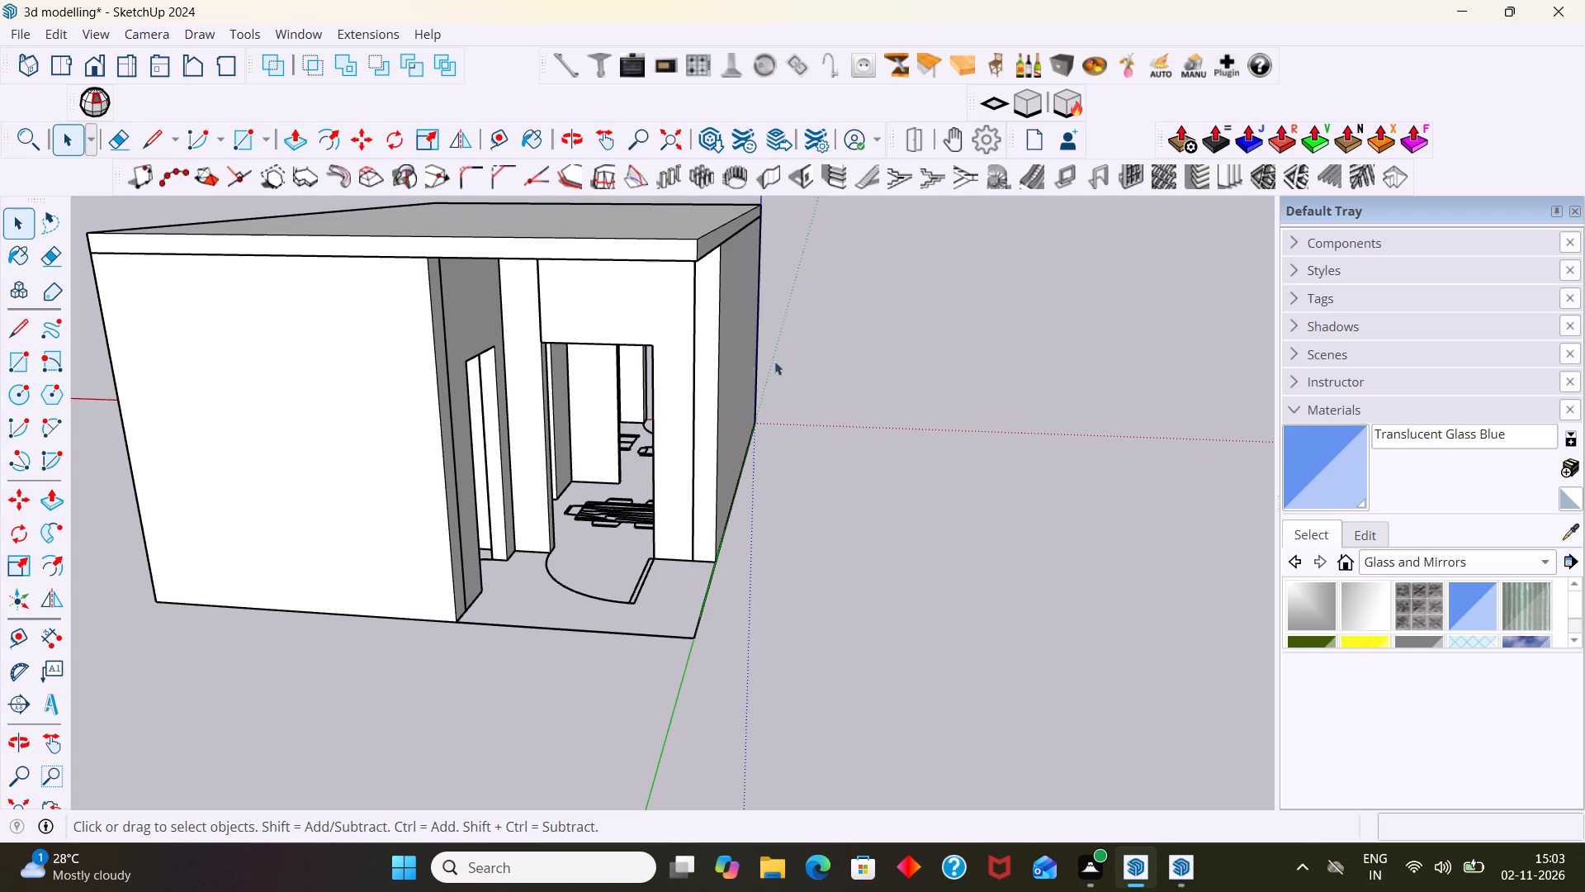
scroll(687, 289, down, 7)
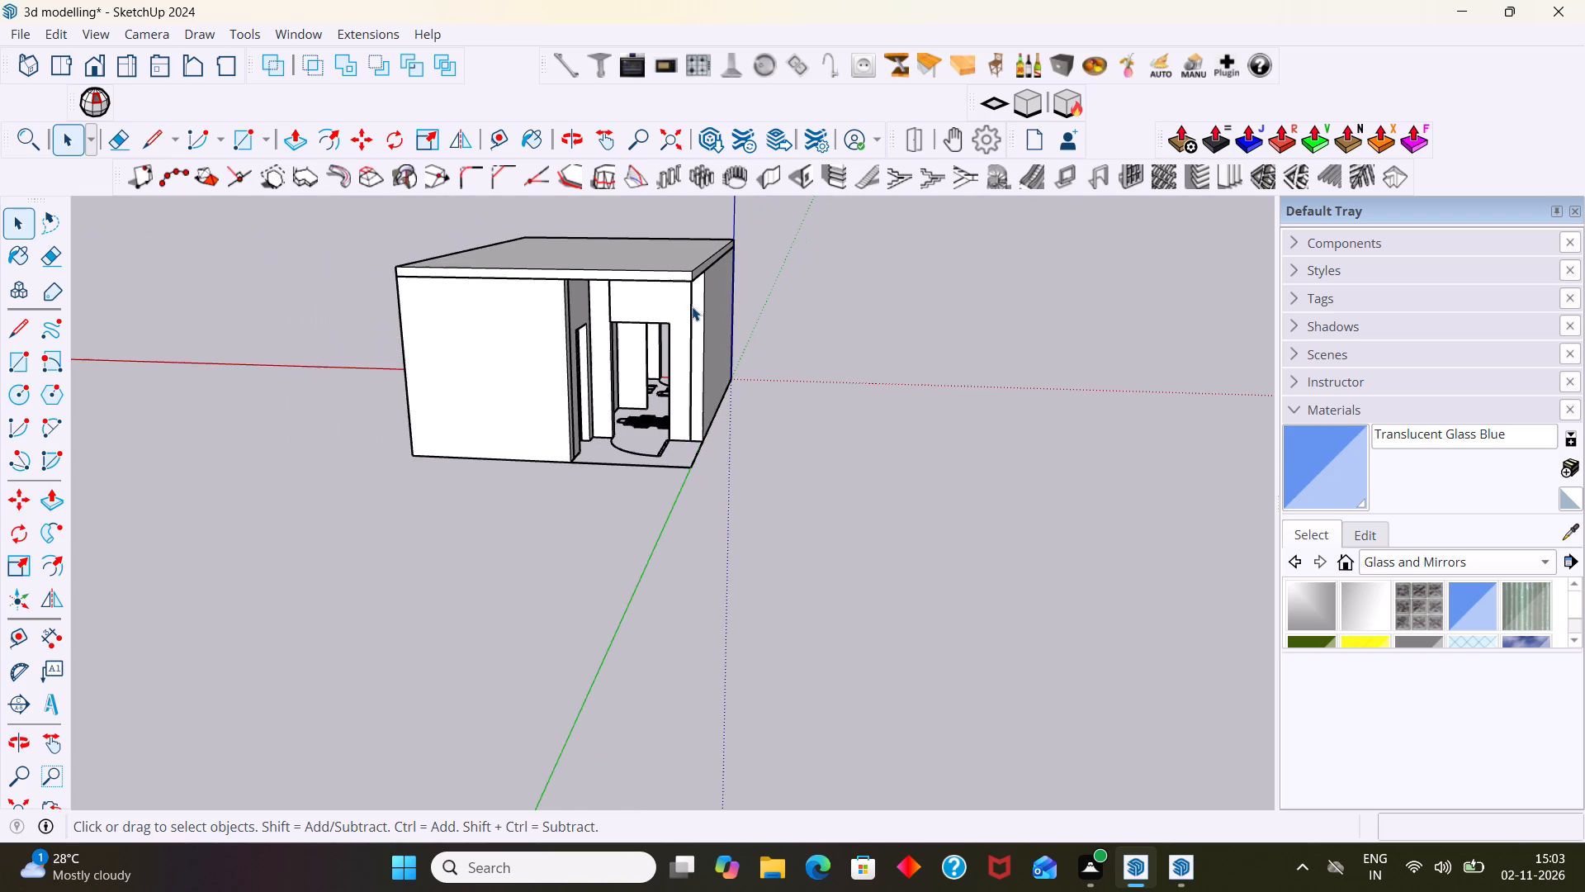
middle_drag(684, 325, 528, 402)
scroll(576, 357, up, 6)
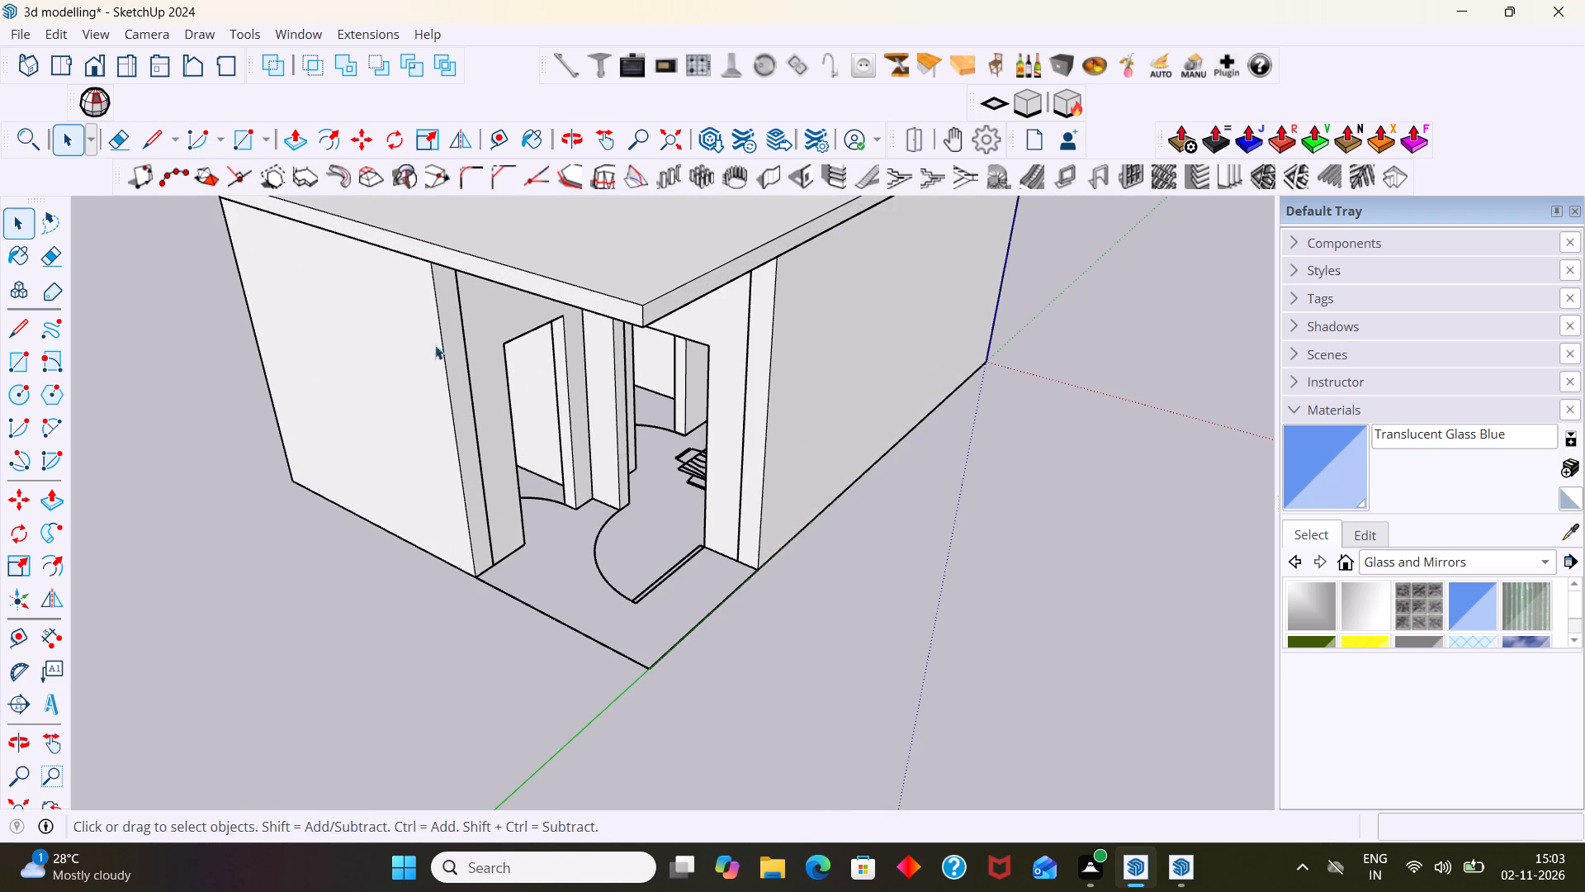
middle_drag(452, 372, 529, 355)
scroll(505, 354, down, 6)
middle_drag(644, 499, 761, 500)
scroll(640, 478, up, 5)
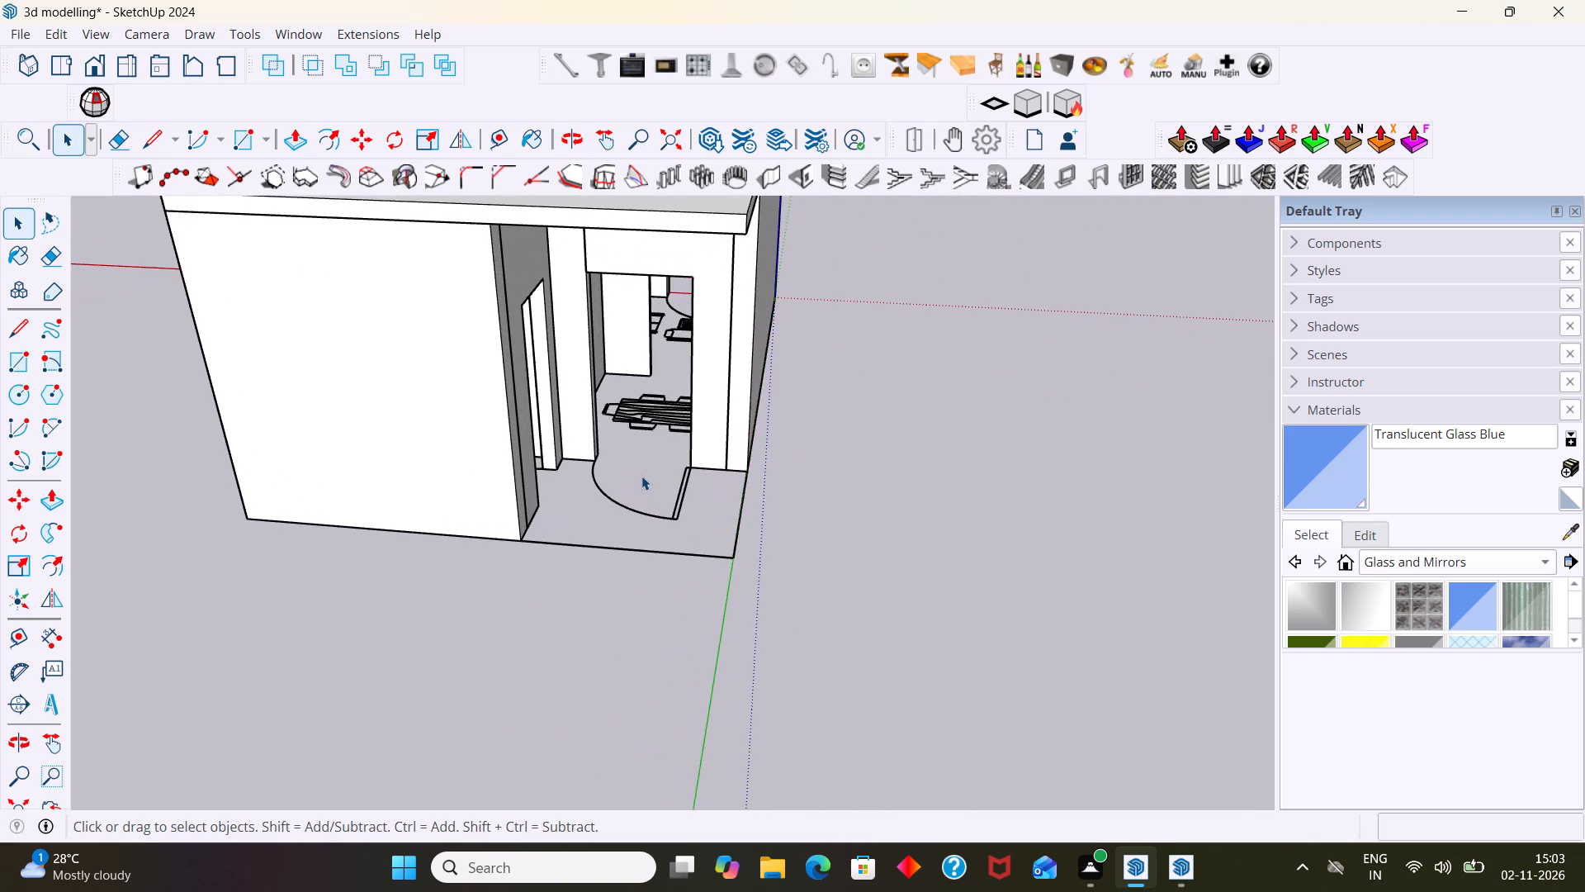
scroll(641, 476, up, 2)
middle_drag(617, 487, 747, 459)
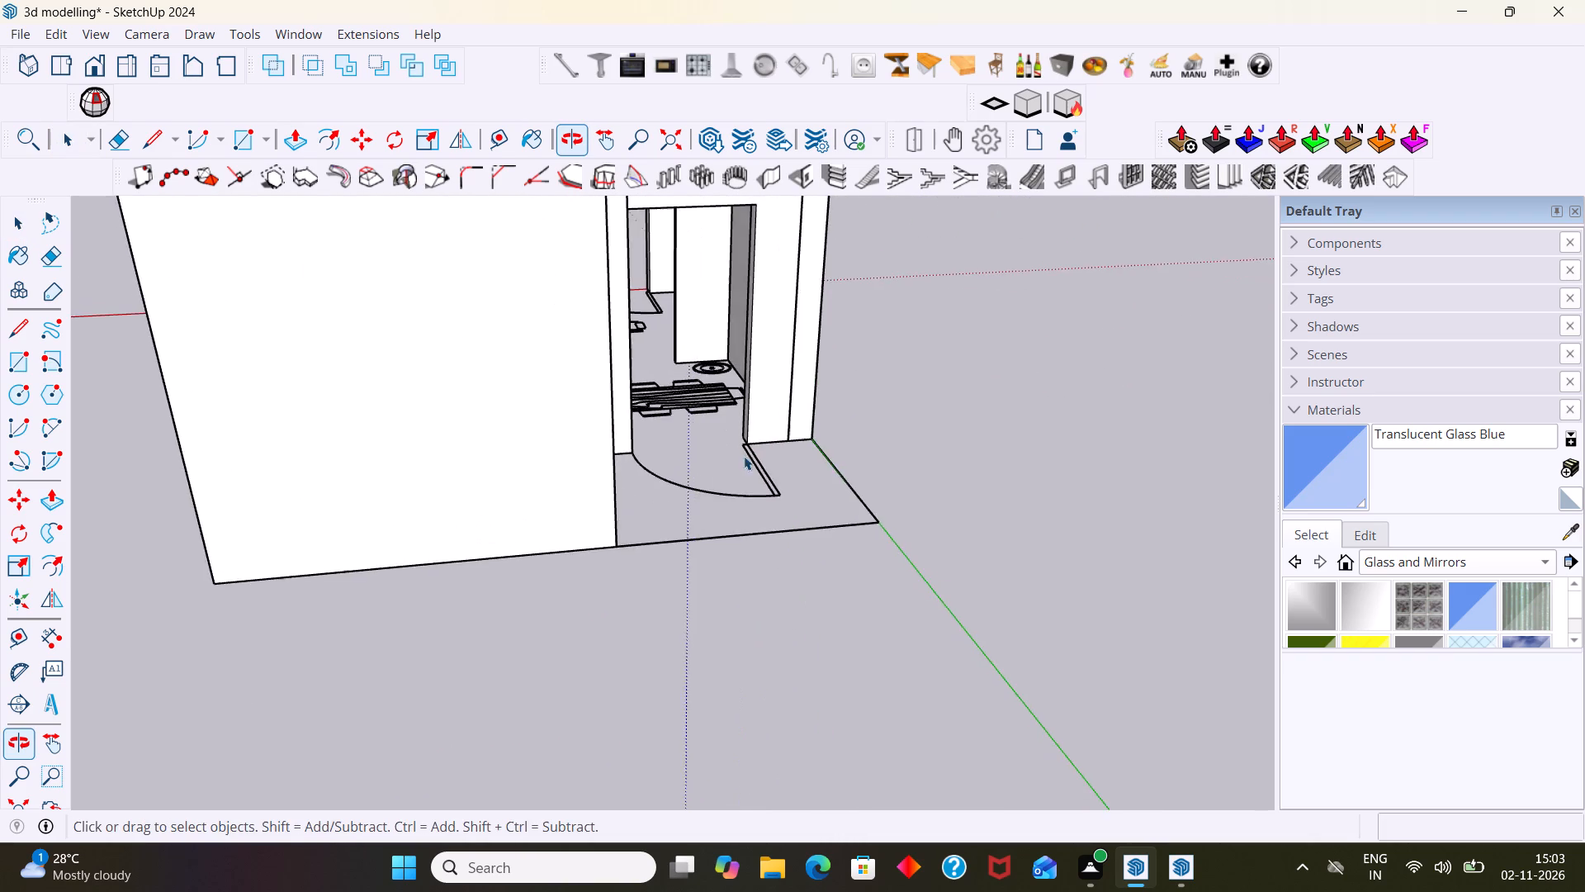
scroll(737, 448, up, 3)
middle_drag(740, 446, 656, 505)
scroll(690, 456, down, 8)
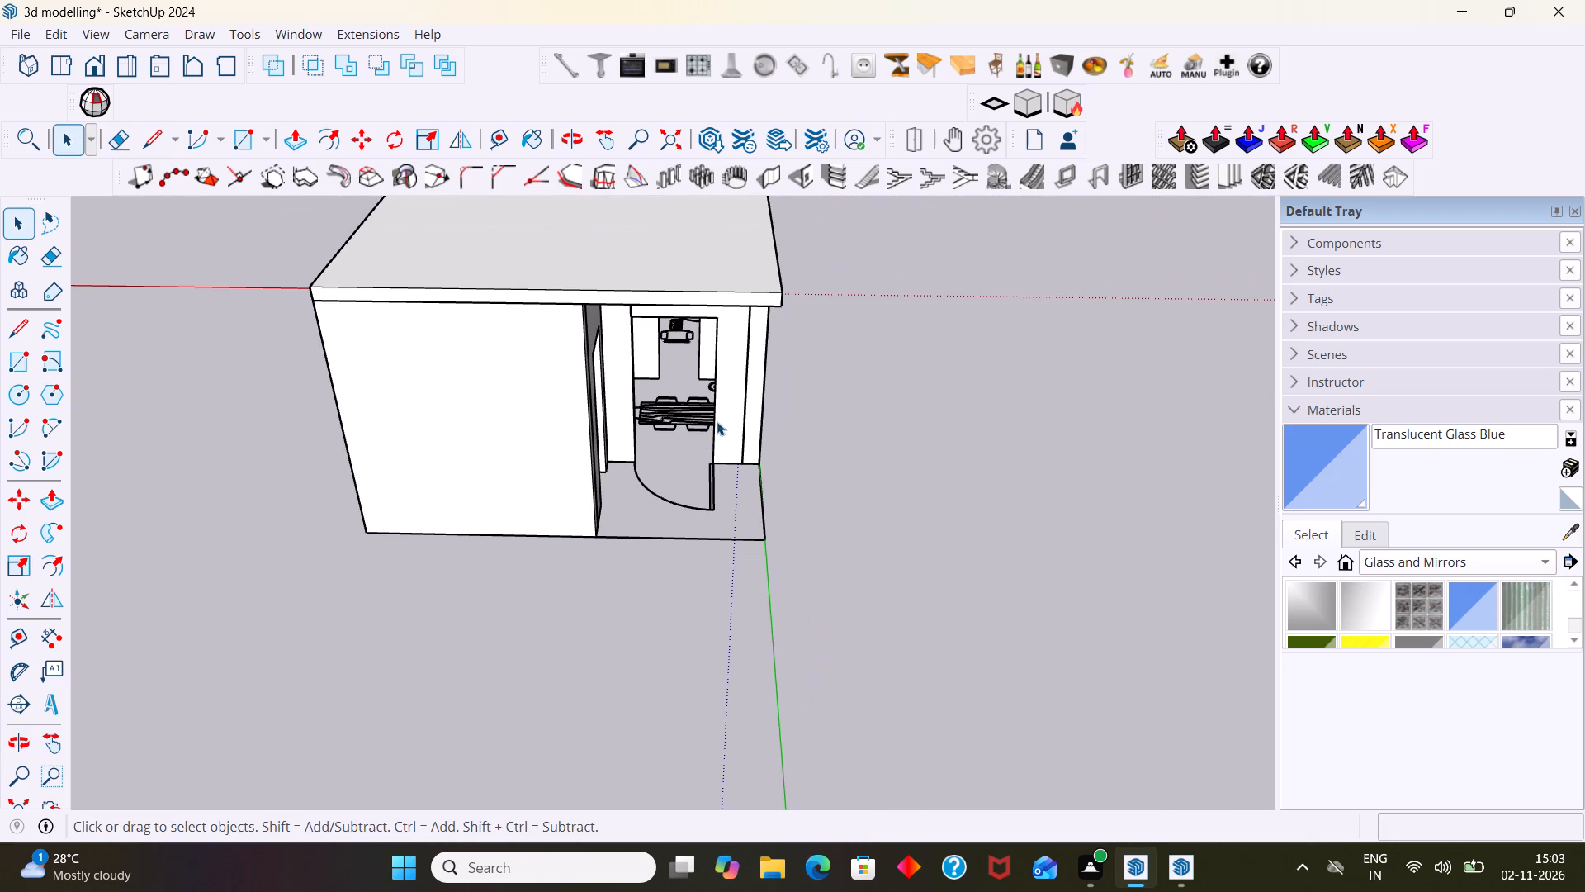
middle_drag(752, 452, 752, 504)
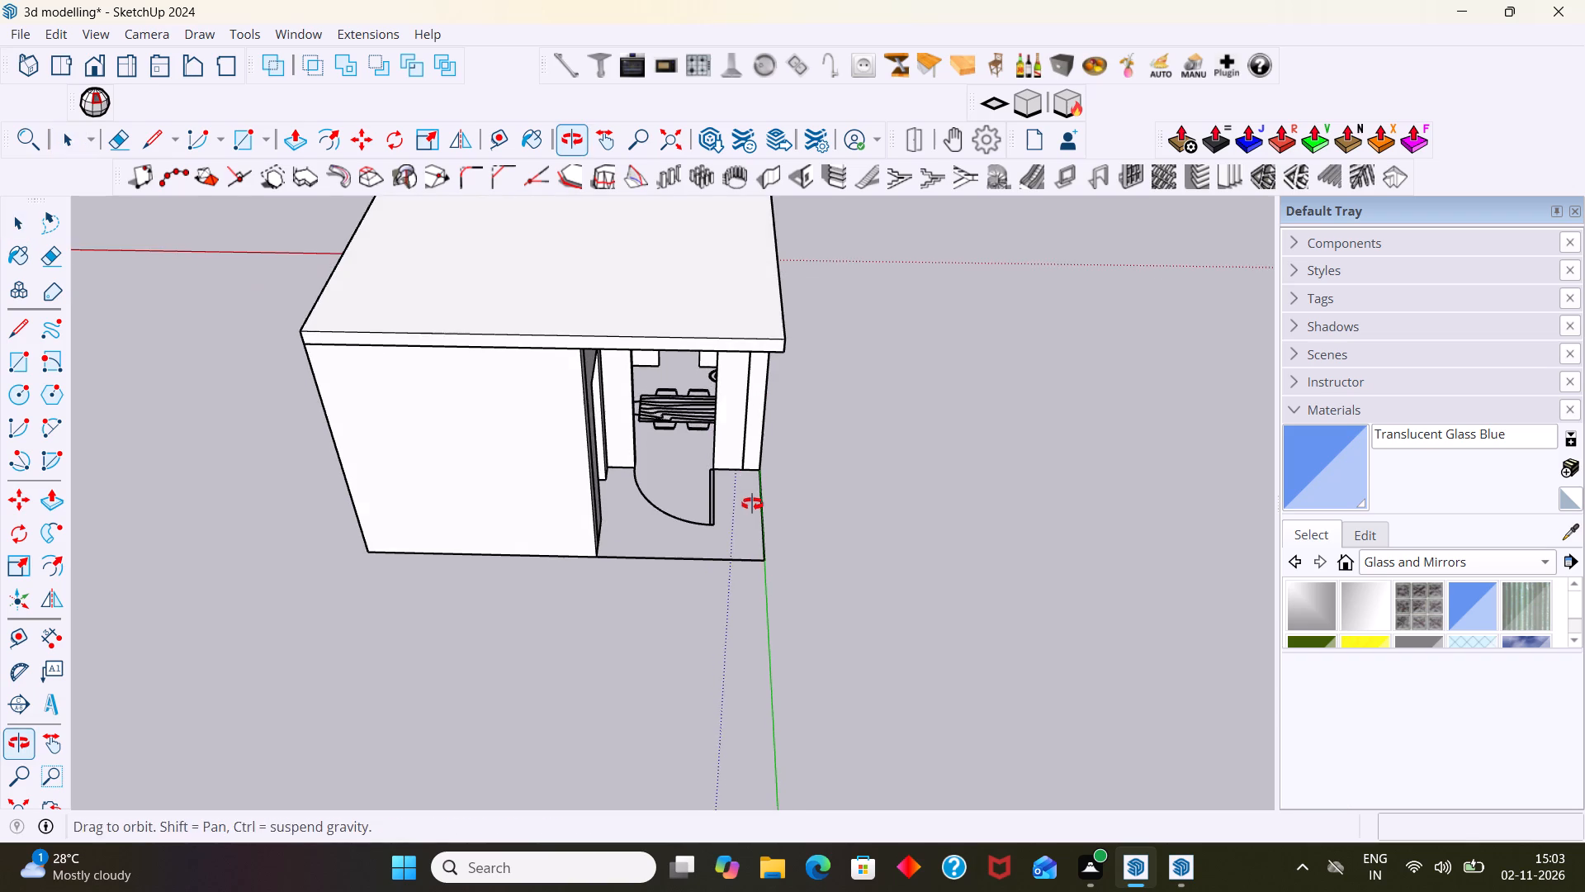
middle_drag(752, 504, 752, 499)
scroll(712, 439, up, 3)
middle_drag(711, 440, 723, 306)
middle_drag(676, 280, 676, 249)
scroll(665, 242, down, 2)
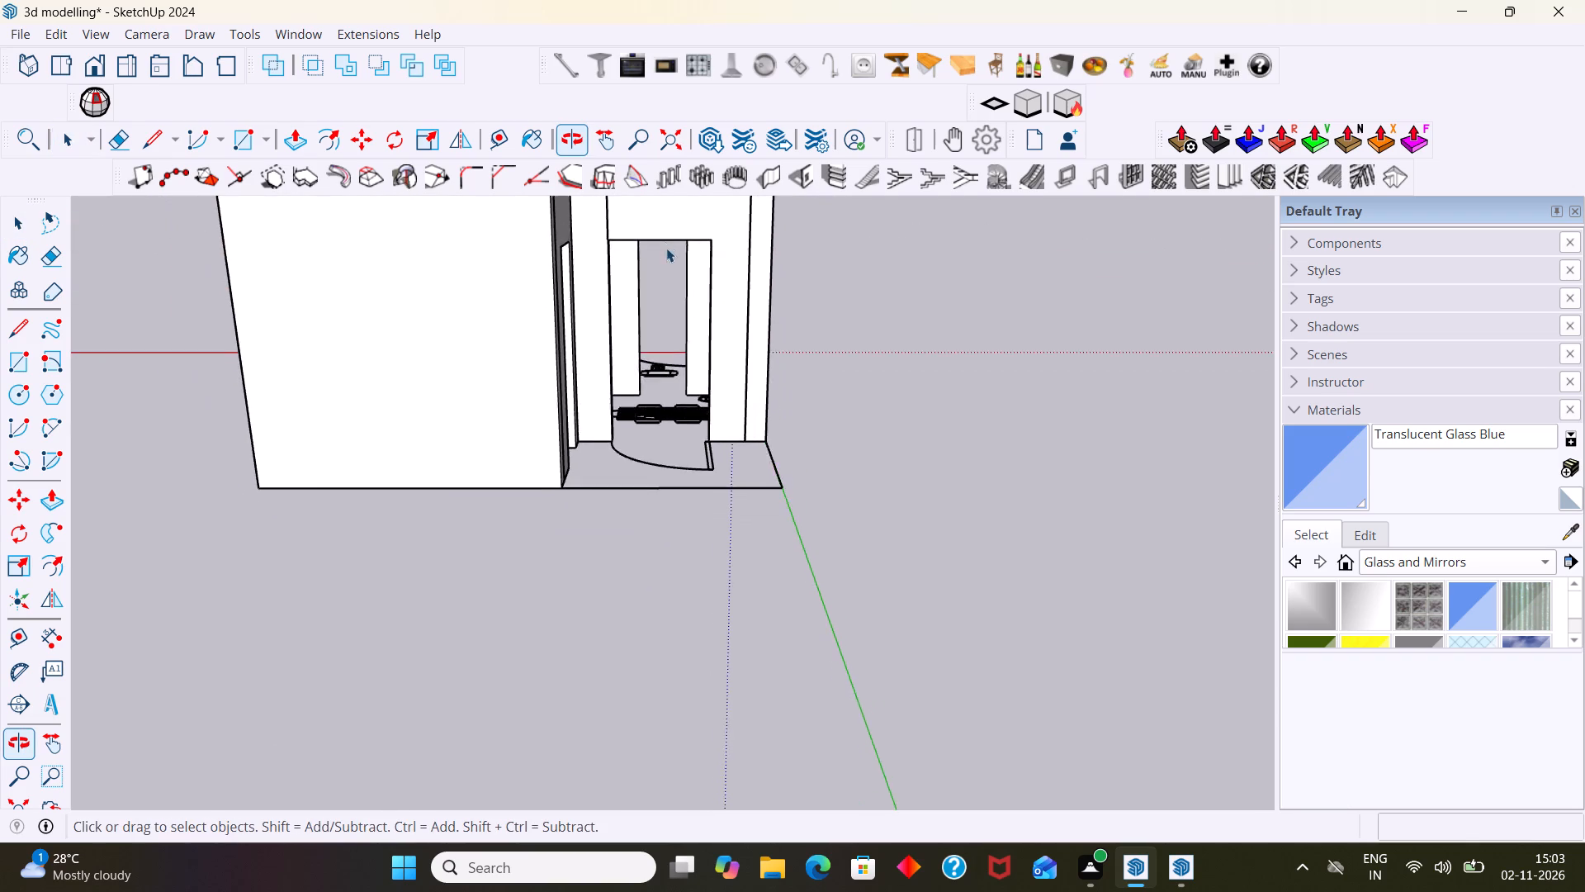
scroll(666, 248, down, 4)
shift+middle_drag(674, 304, 636, 538)
shift+scroll(674, 313, down, 1)
middle_drag(634, 494, 391, 516)
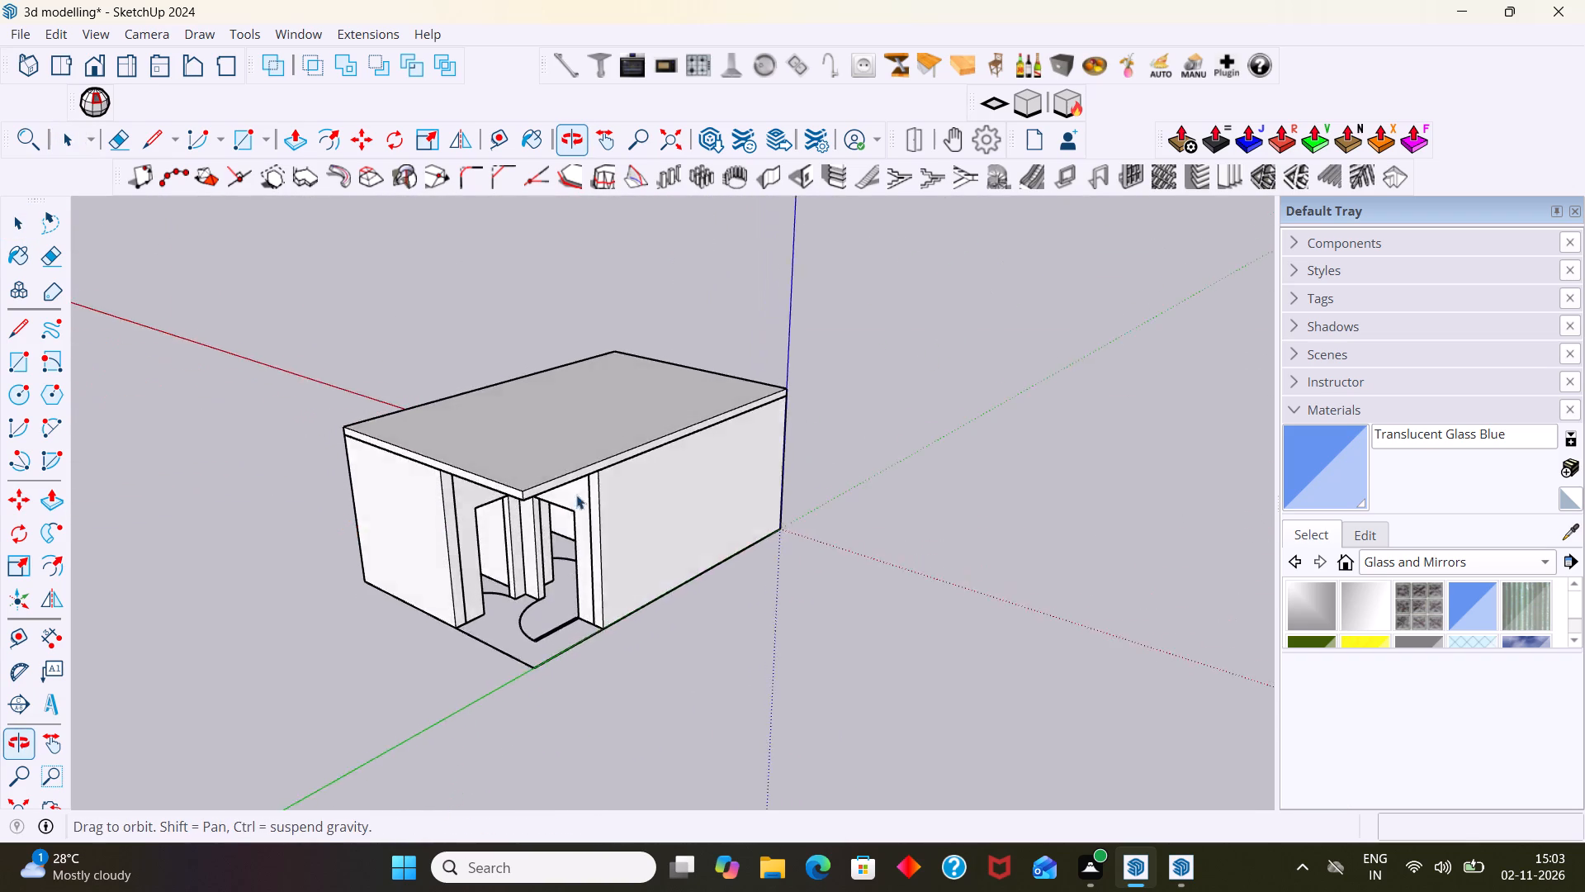
scroll(706, 468, up, 1)
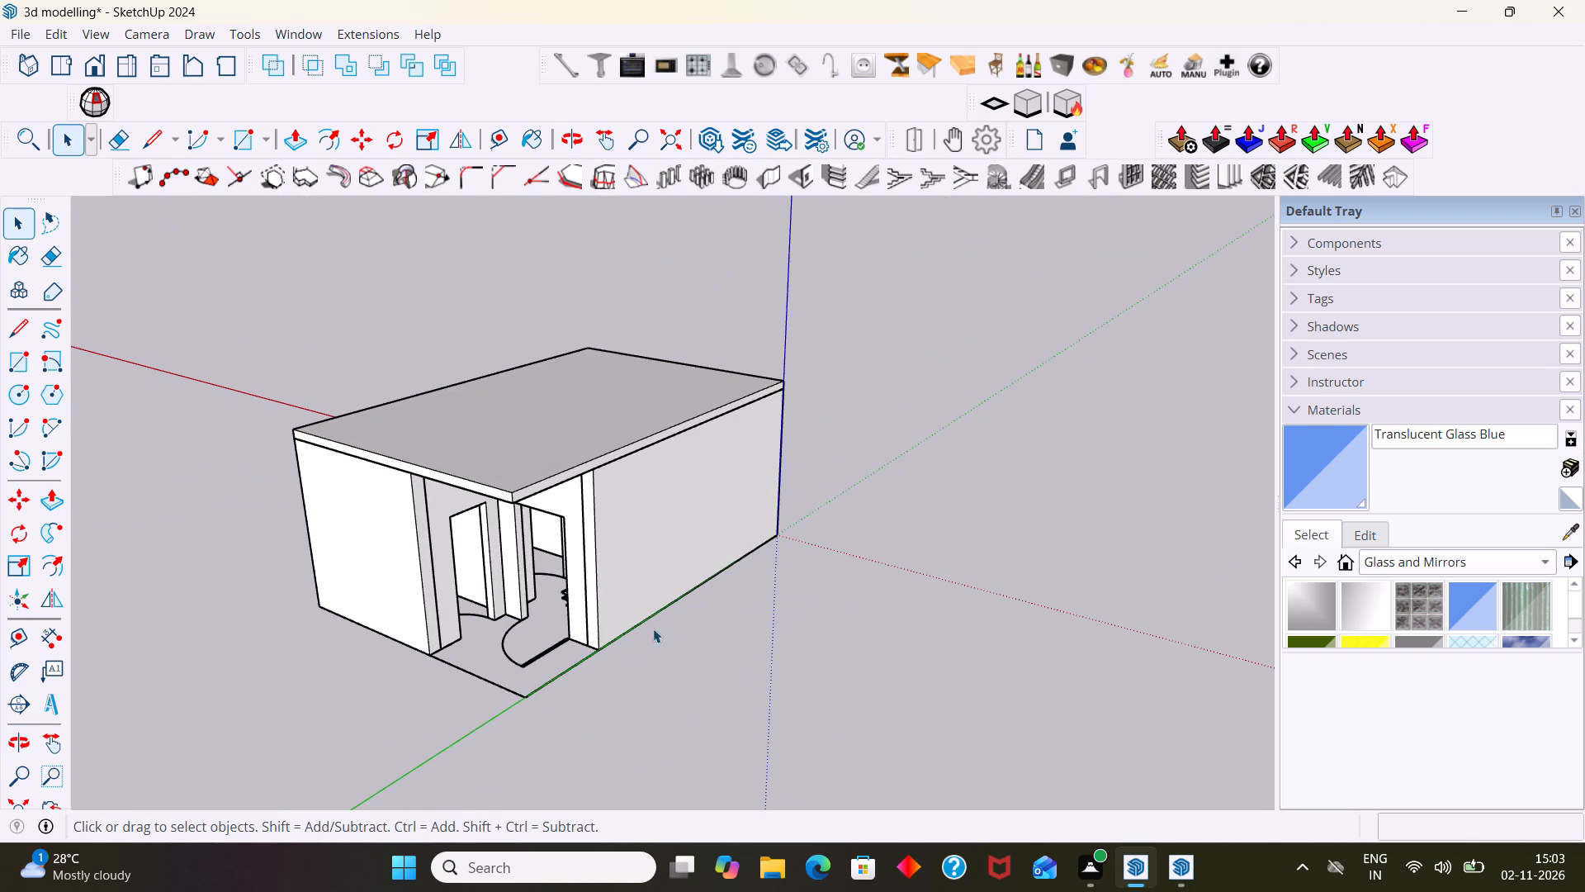
Draw a rectangle about 2' by 1' 6 13/16" filling the small high window opening in the side wall, set within the wall thickness.
middle_drag(575, 618, 140, 572)
middle_drag(909, 449, 635, 471)
middle_drag(872, 481, 504, 500)
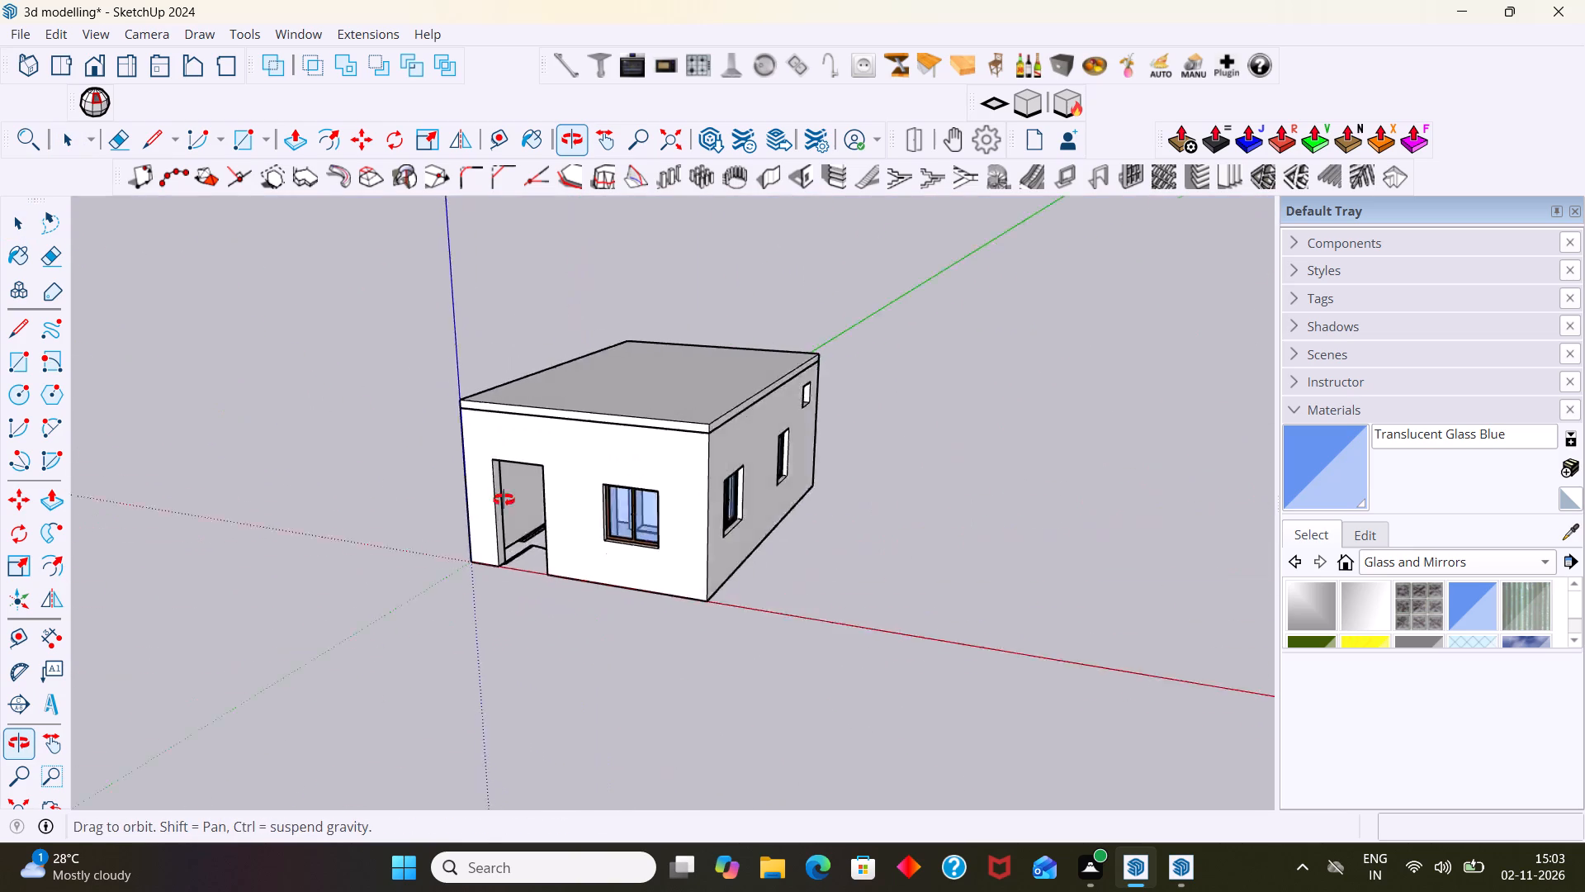
middle_drag(504, 500, 560, 487)
middle_drag(911, 436, 613, 455)
scroll(1089, 483, up, 10)
middle_drag(777, 446, 674, 436)
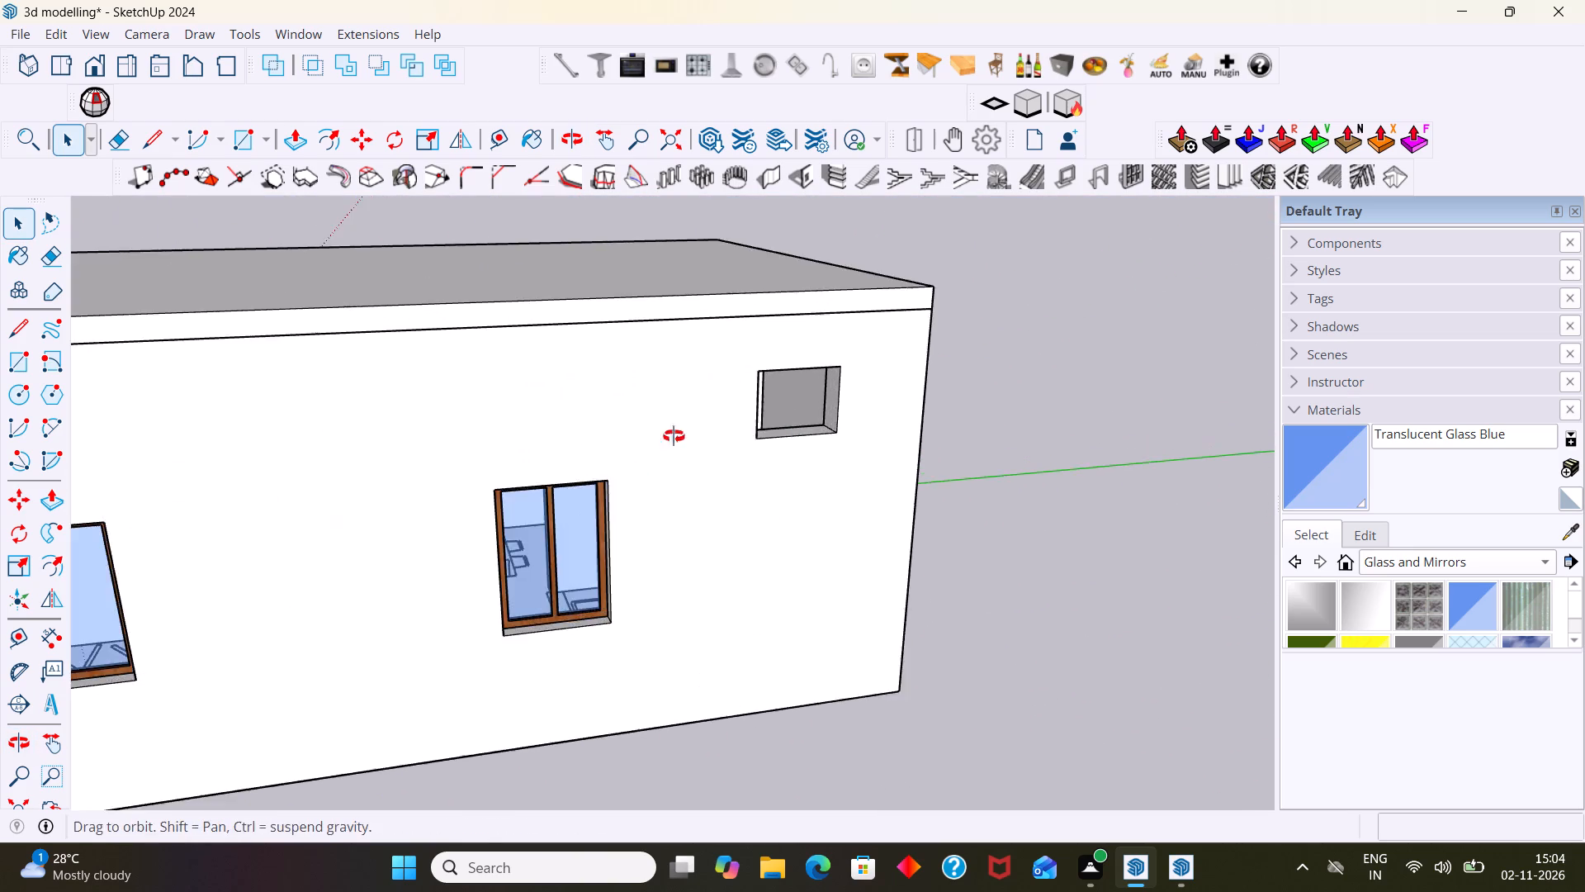
middle_drag(674, 436, 577, 432)
scroll(599, 396, up, 6)
middle_drag(750, 363, 669, 290)
shift+middle_drag(707, 312, 975, 525)
middle_drag(878, 445, 859, 394)
scroll(687, 363, up, 1)
scroll(779, 346, up, 2)
middle_drag(725, 386, 745, 471)
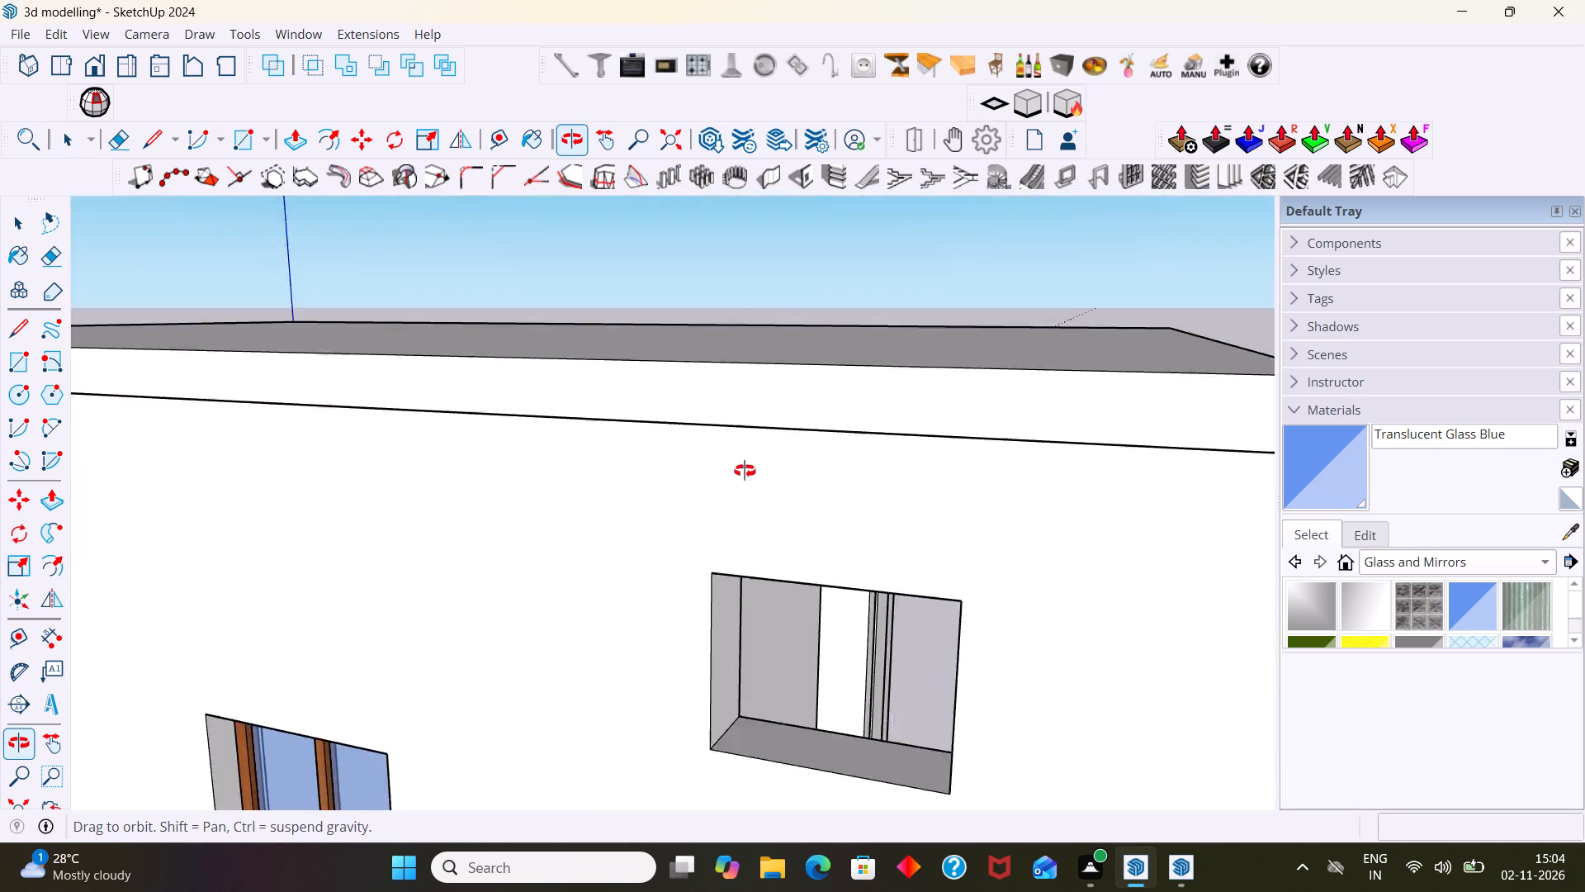
middle_drag(745, 471, 741, 401)
scroll(742, 416, up, 3)
middle_drag(726, 420, 708, 339)
scroll(711, 346, down, 3)
middle_drag(696, 379, 700, 410)
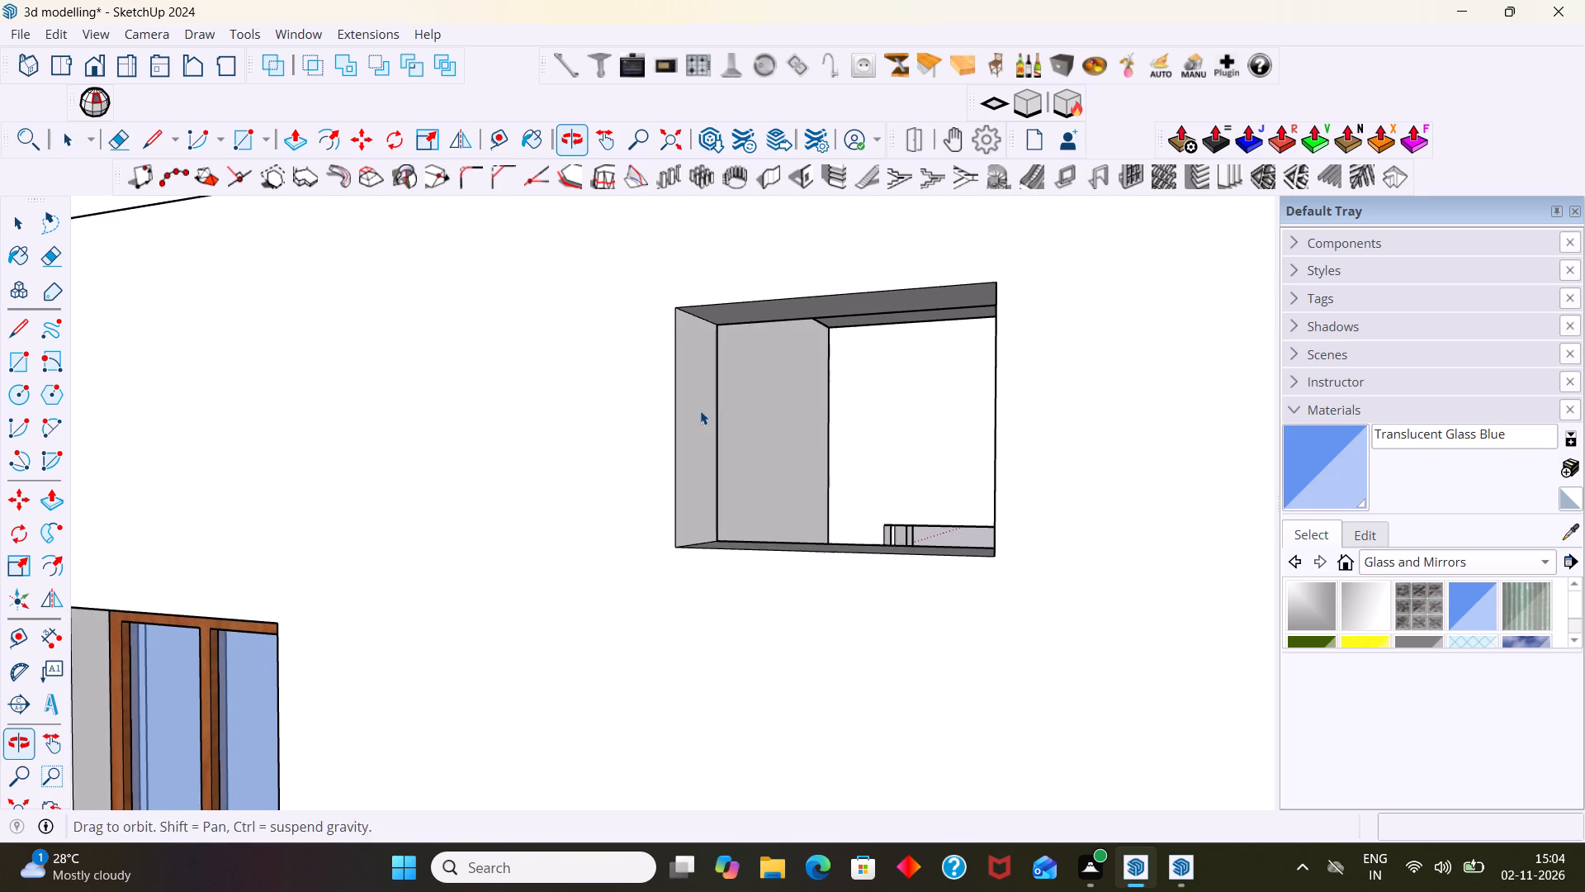
key(r)
scroll(710, 334, up, 2)
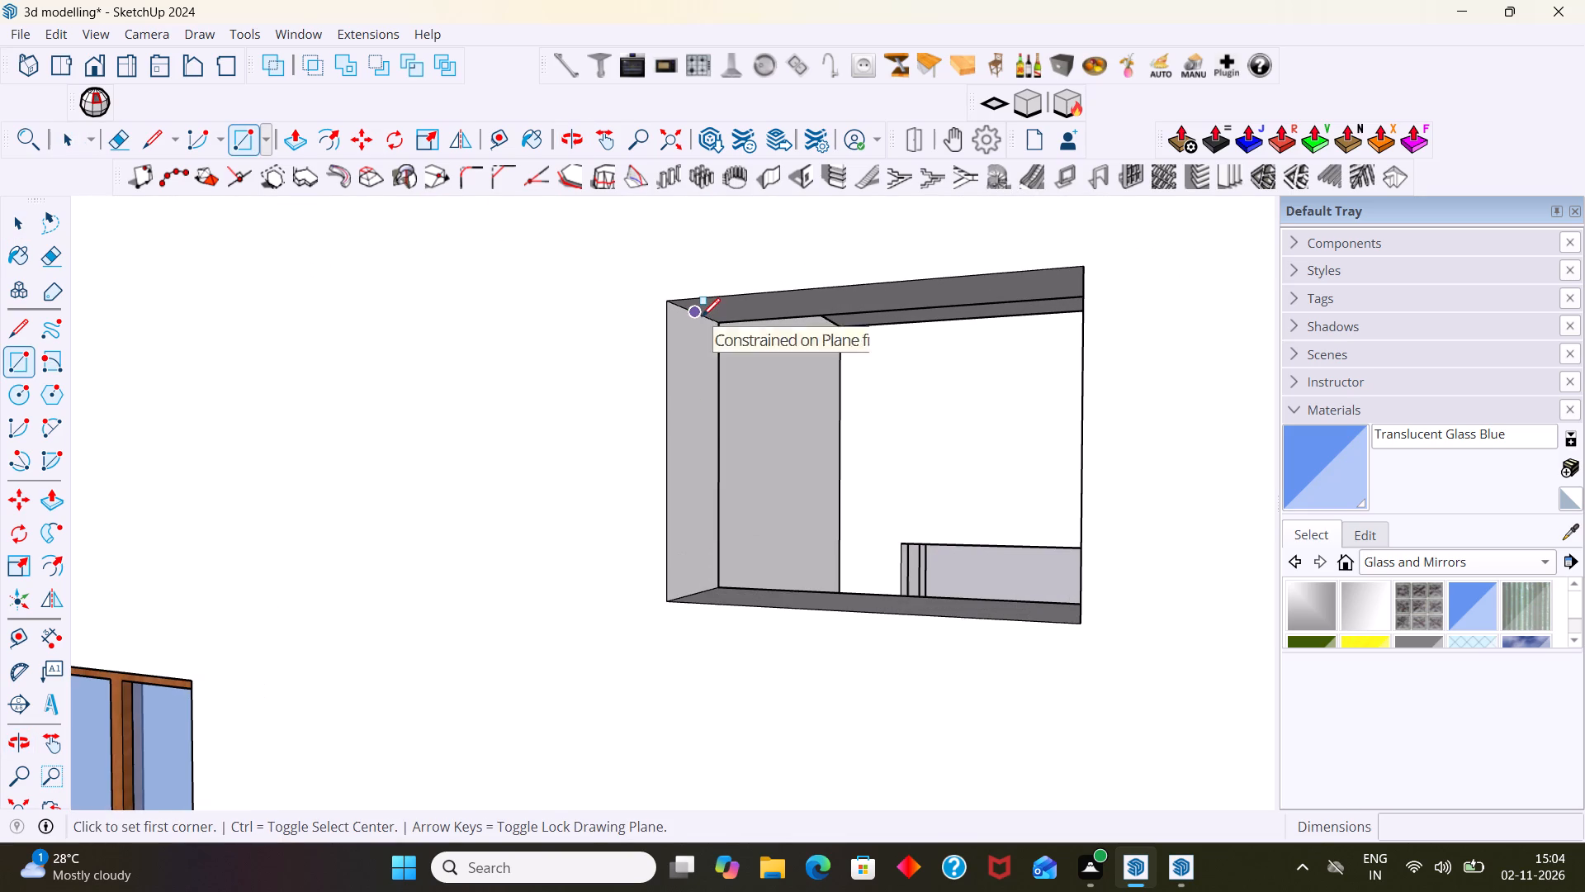
click(702, 316)
scroll(799, 556, down, 3)
middle_drag(959, 572, 998, 586)
scroll(967, 570, up, 2)
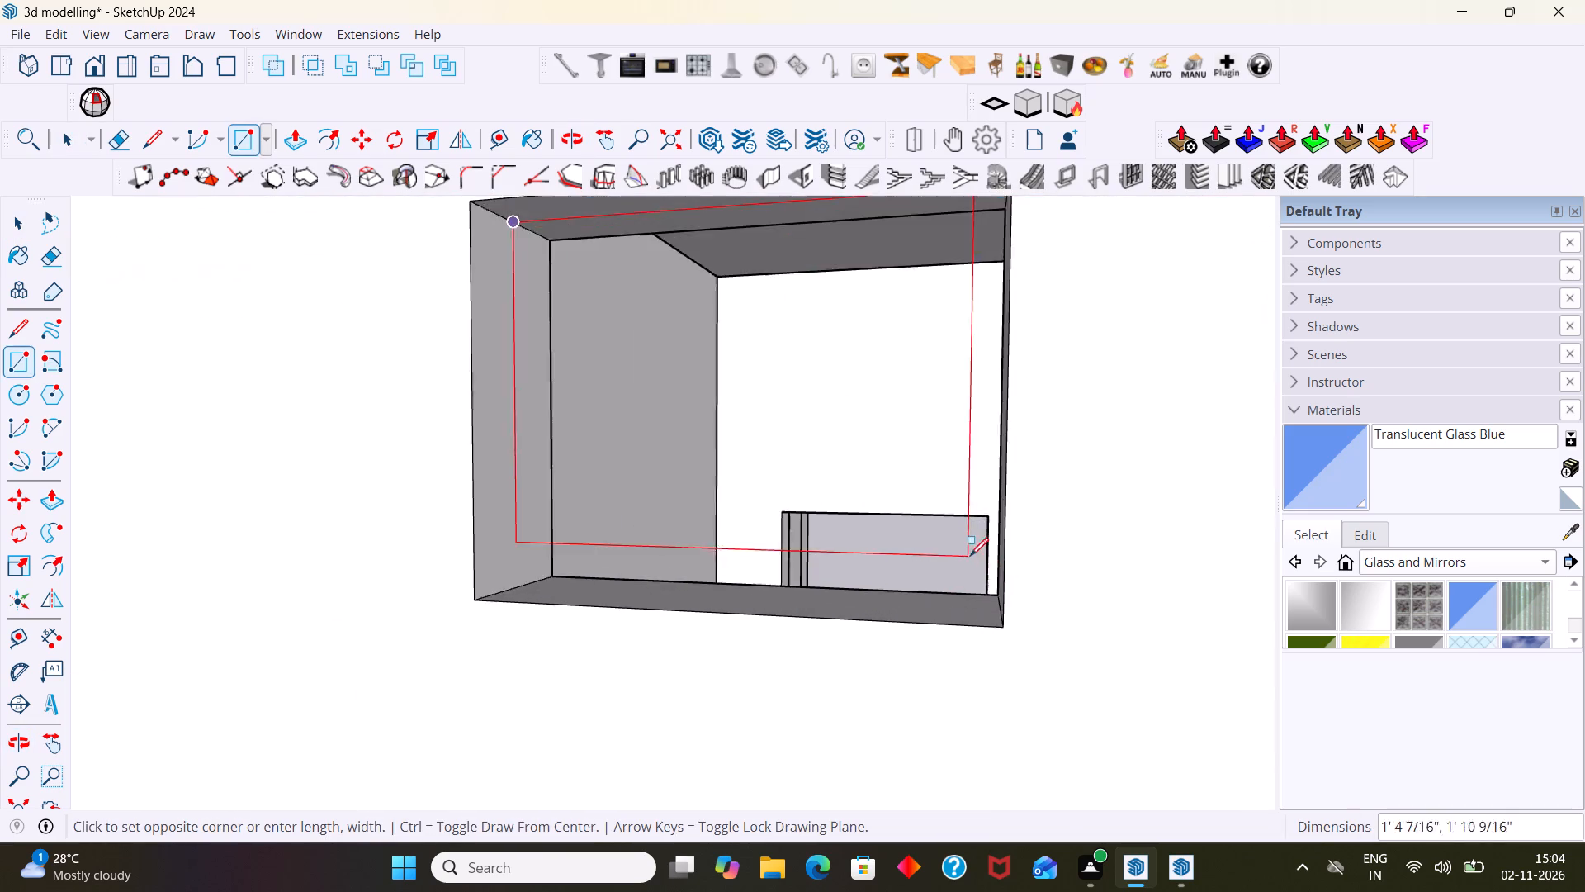
scroll(970, 556, up, 5)
scroll(1041, 637, down, 4)
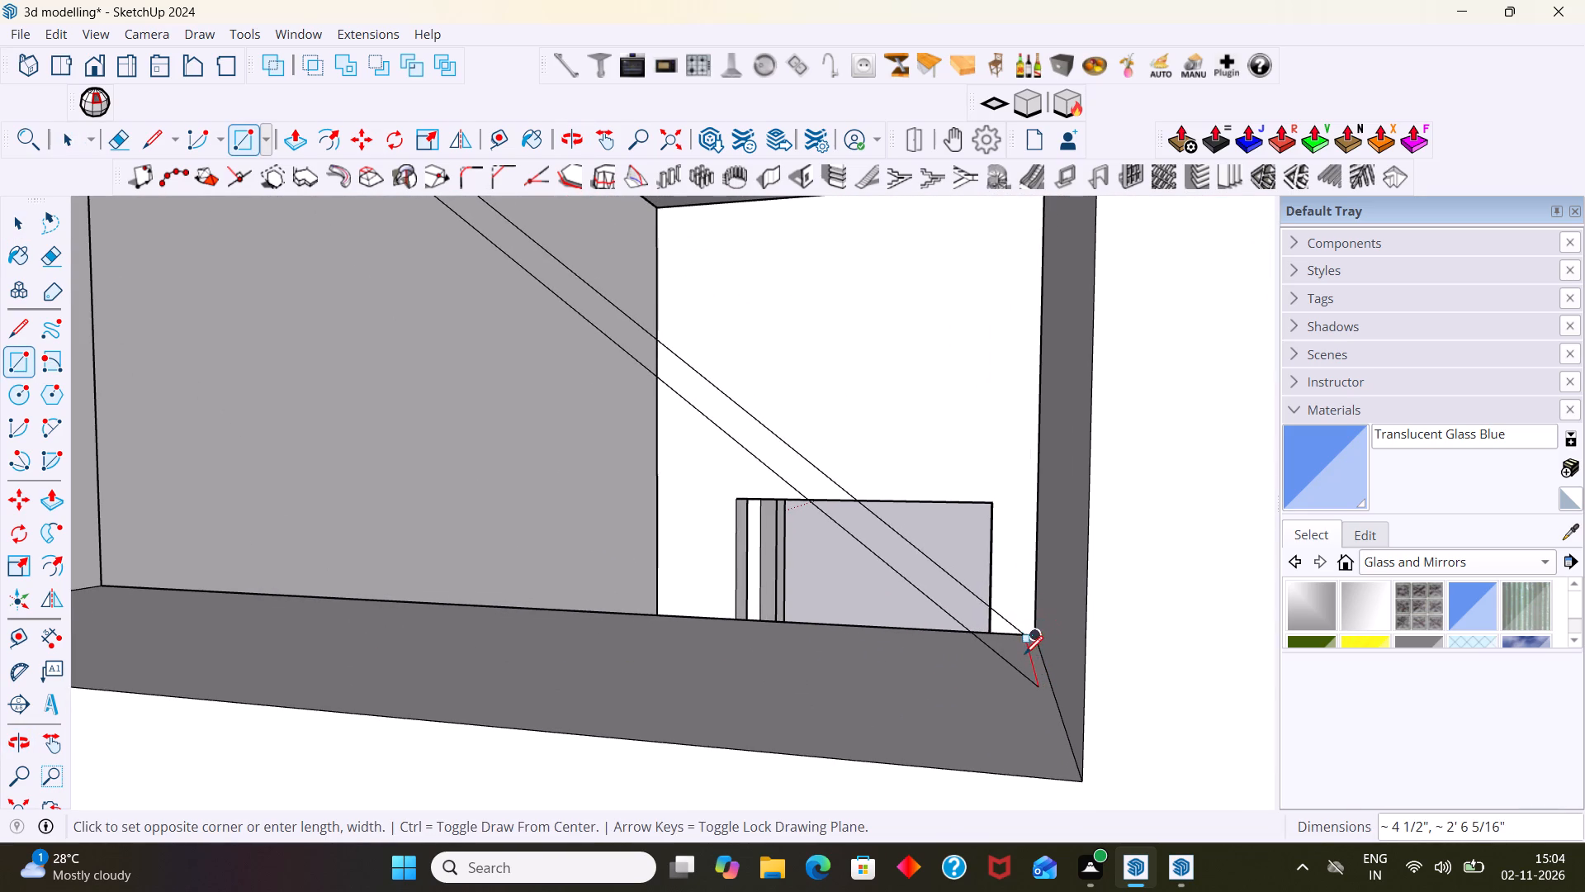
key(Right)
click(1057, 684)
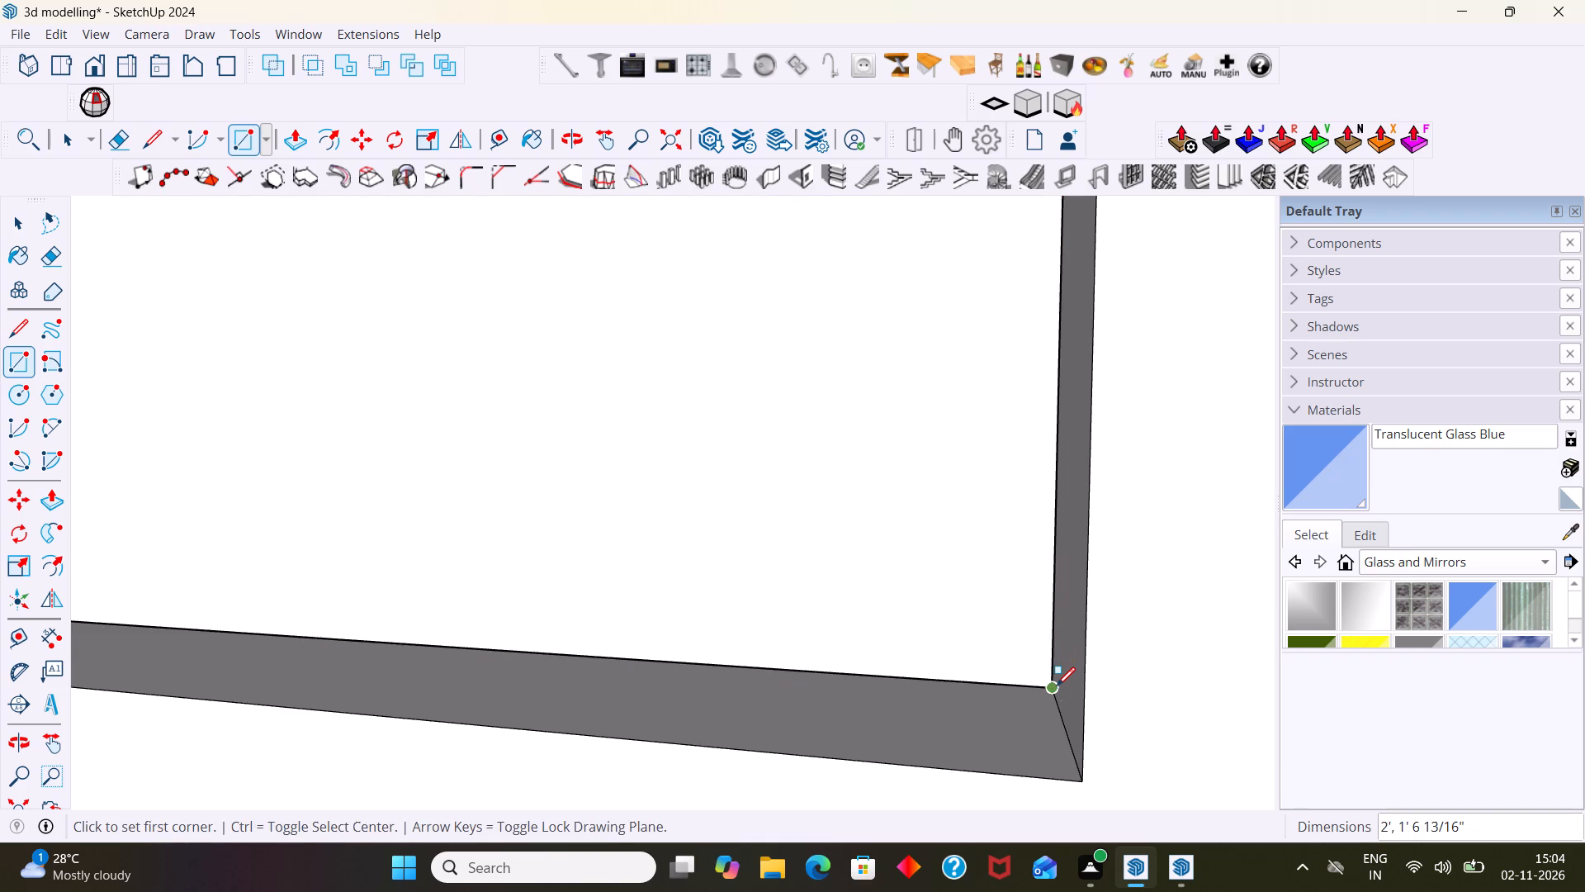
key(space)
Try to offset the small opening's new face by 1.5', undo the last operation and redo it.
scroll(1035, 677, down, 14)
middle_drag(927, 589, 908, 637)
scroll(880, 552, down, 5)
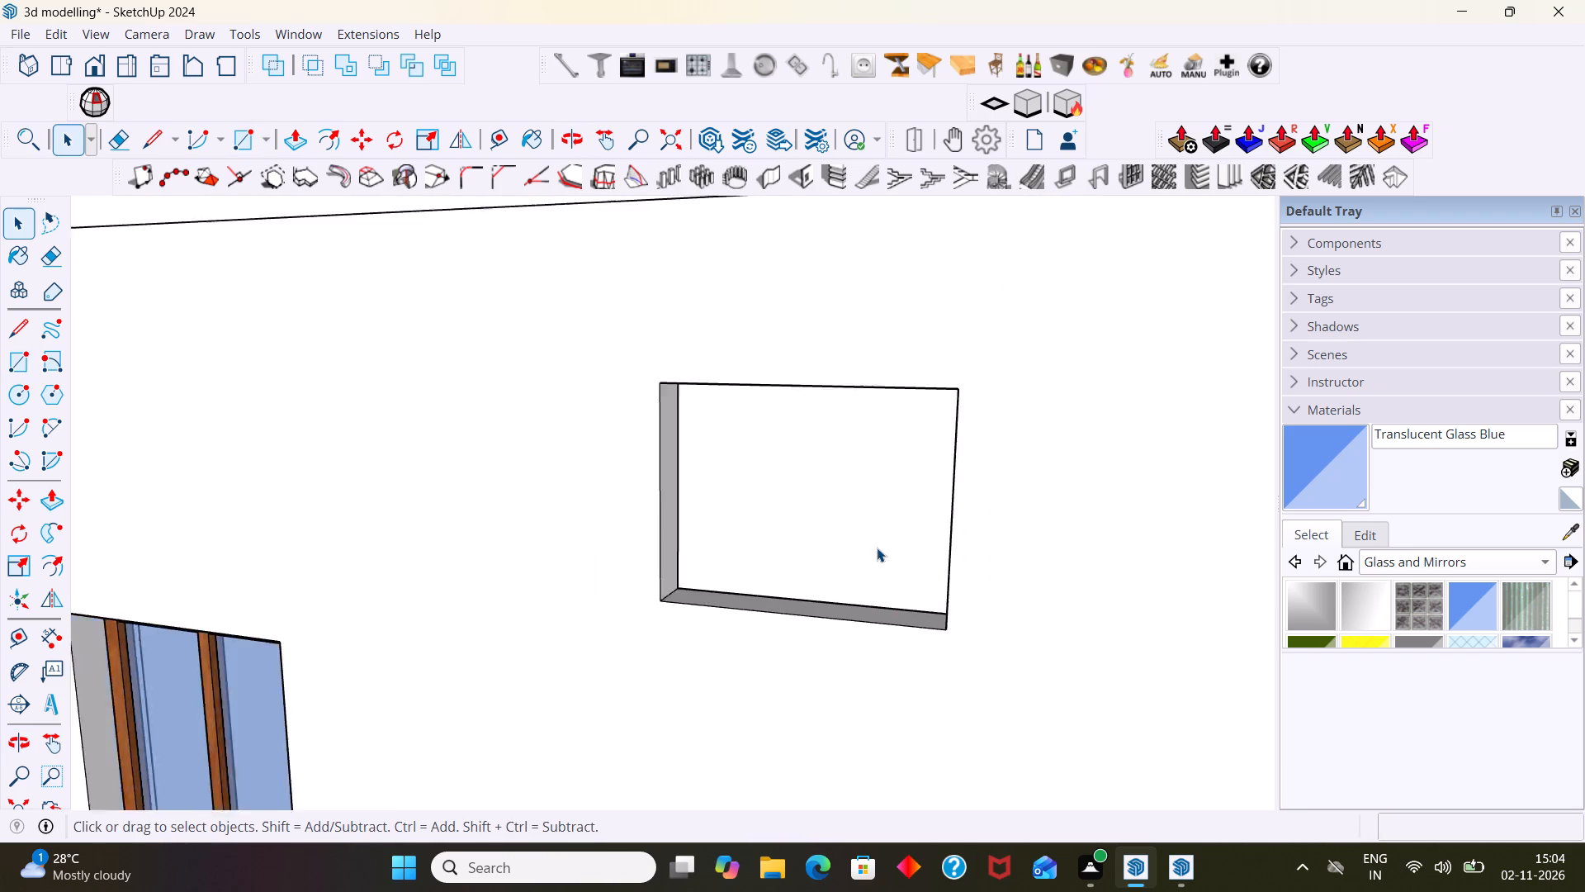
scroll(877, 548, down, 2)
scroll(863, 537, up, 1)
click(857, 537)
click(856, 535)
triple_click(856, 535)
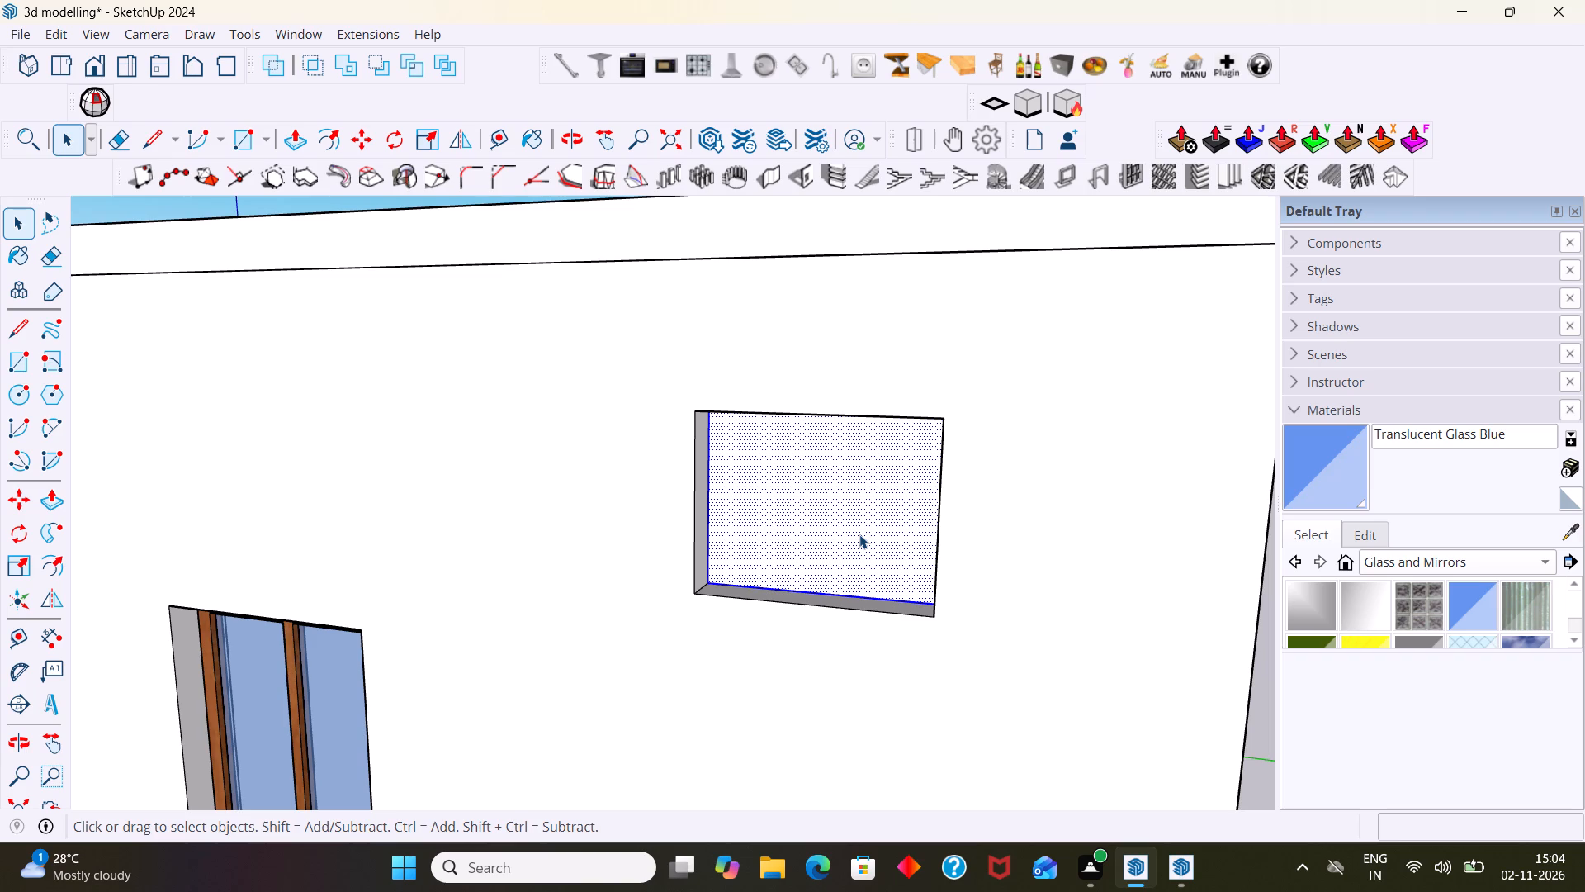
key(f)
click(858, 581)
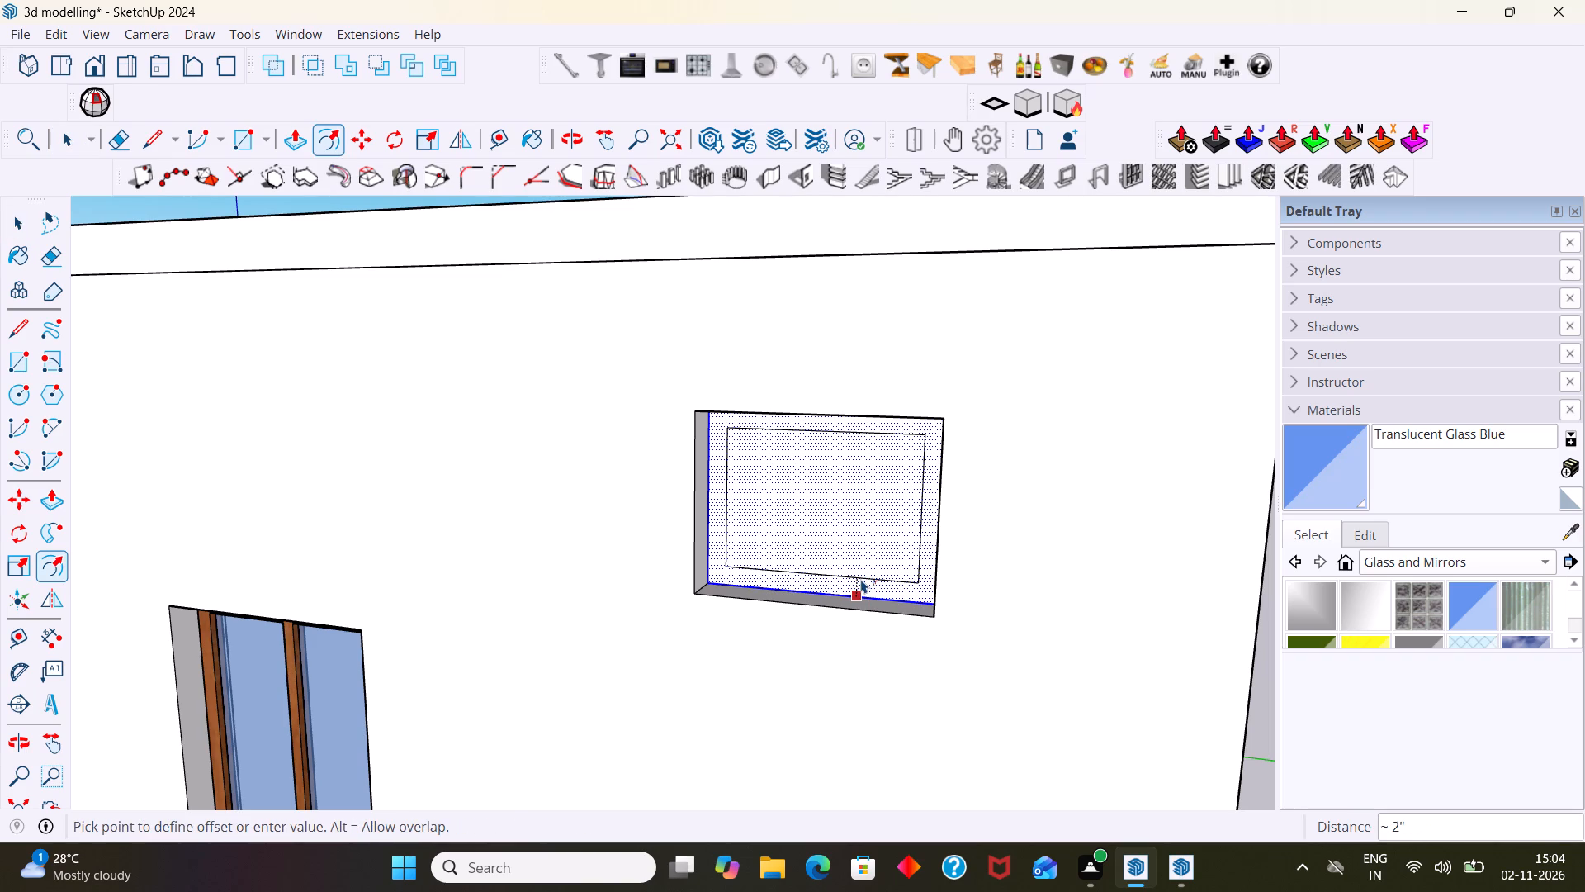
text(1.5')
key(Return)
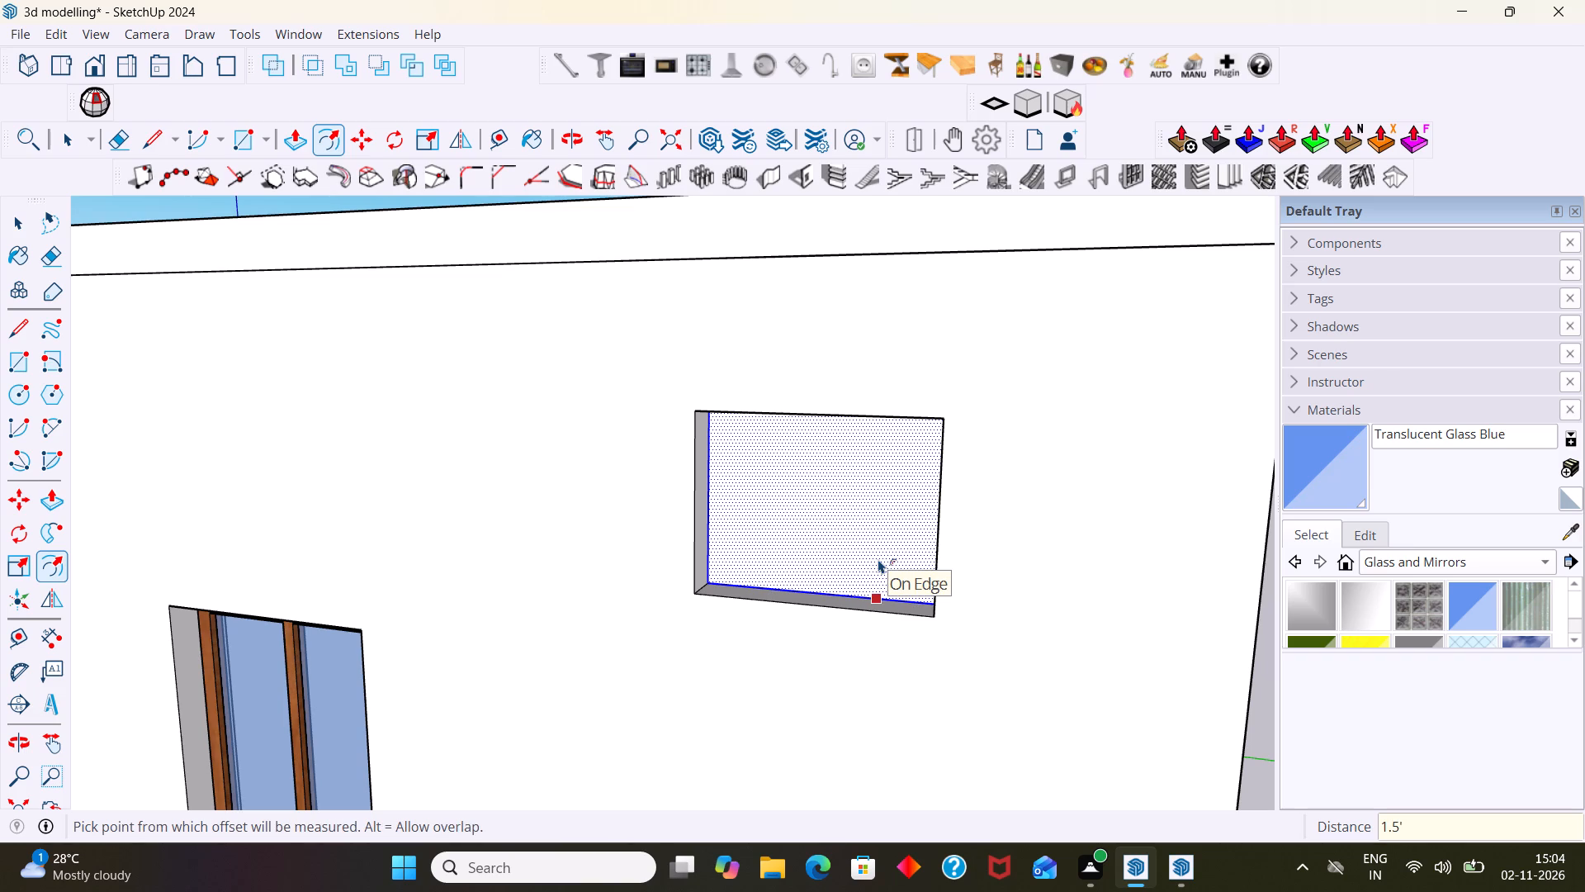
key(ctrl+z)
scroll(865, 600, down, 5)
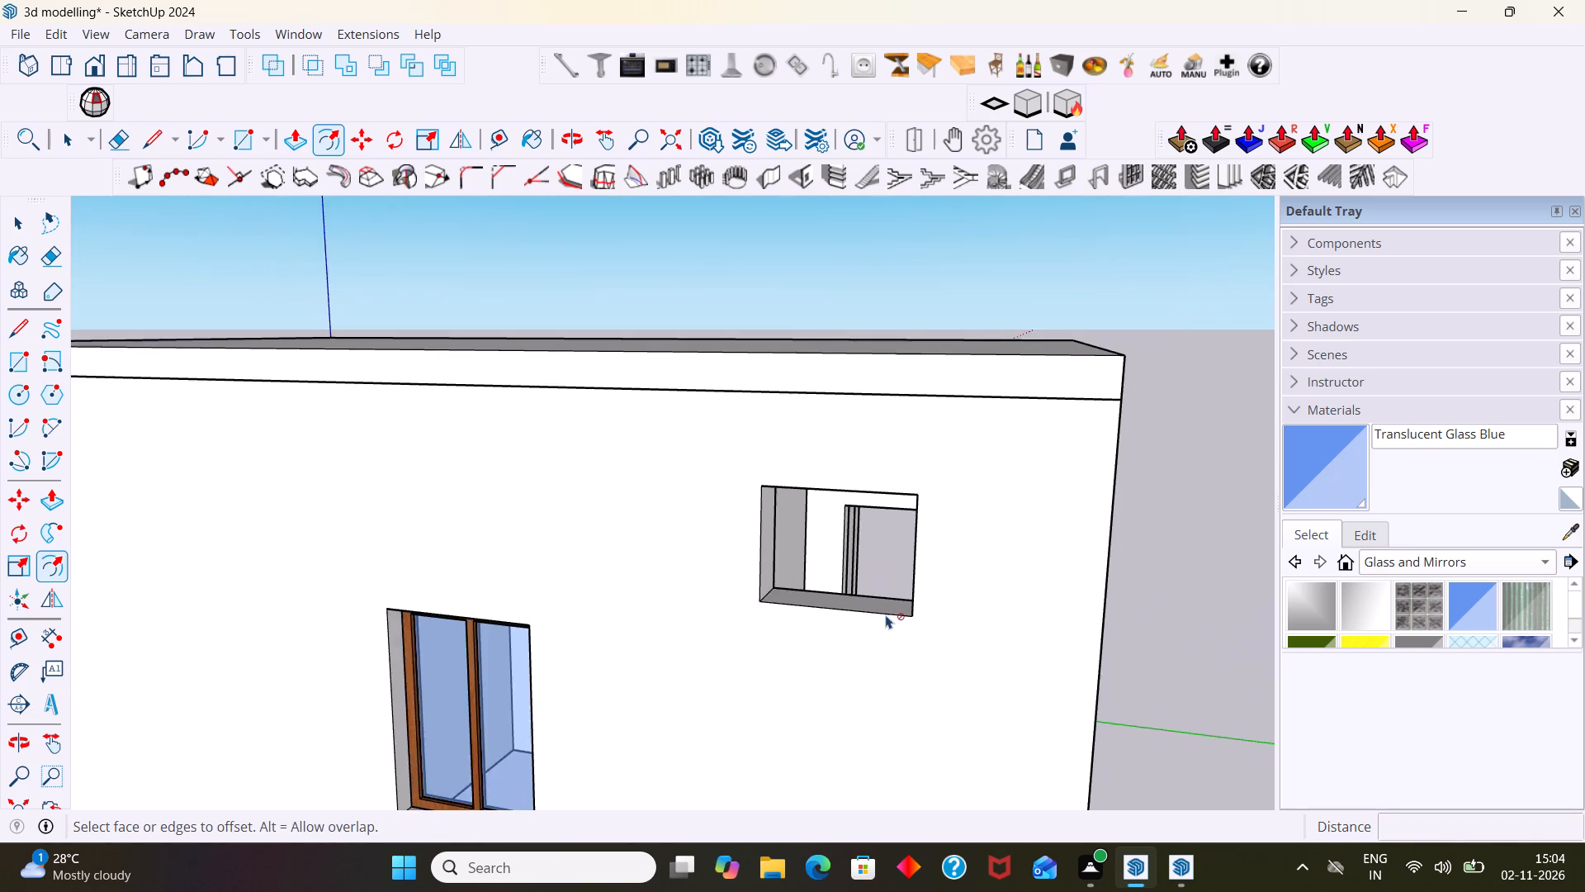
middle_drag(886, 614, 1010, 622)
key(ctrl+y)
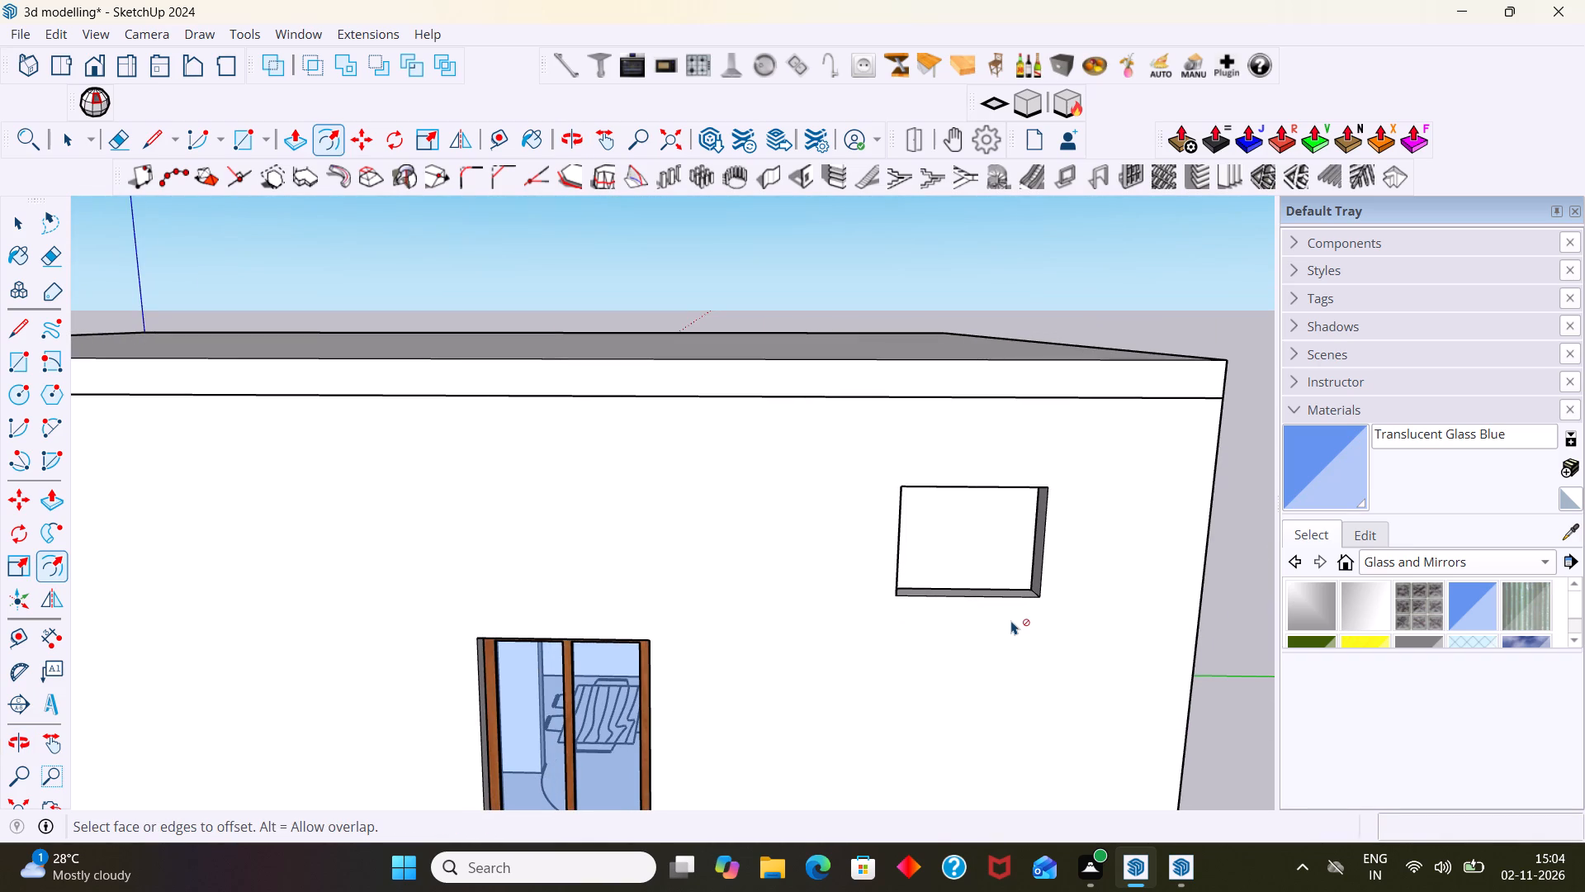
Offset the outline of the small opening's face inward by 1.5" for the window frame.
key(space)
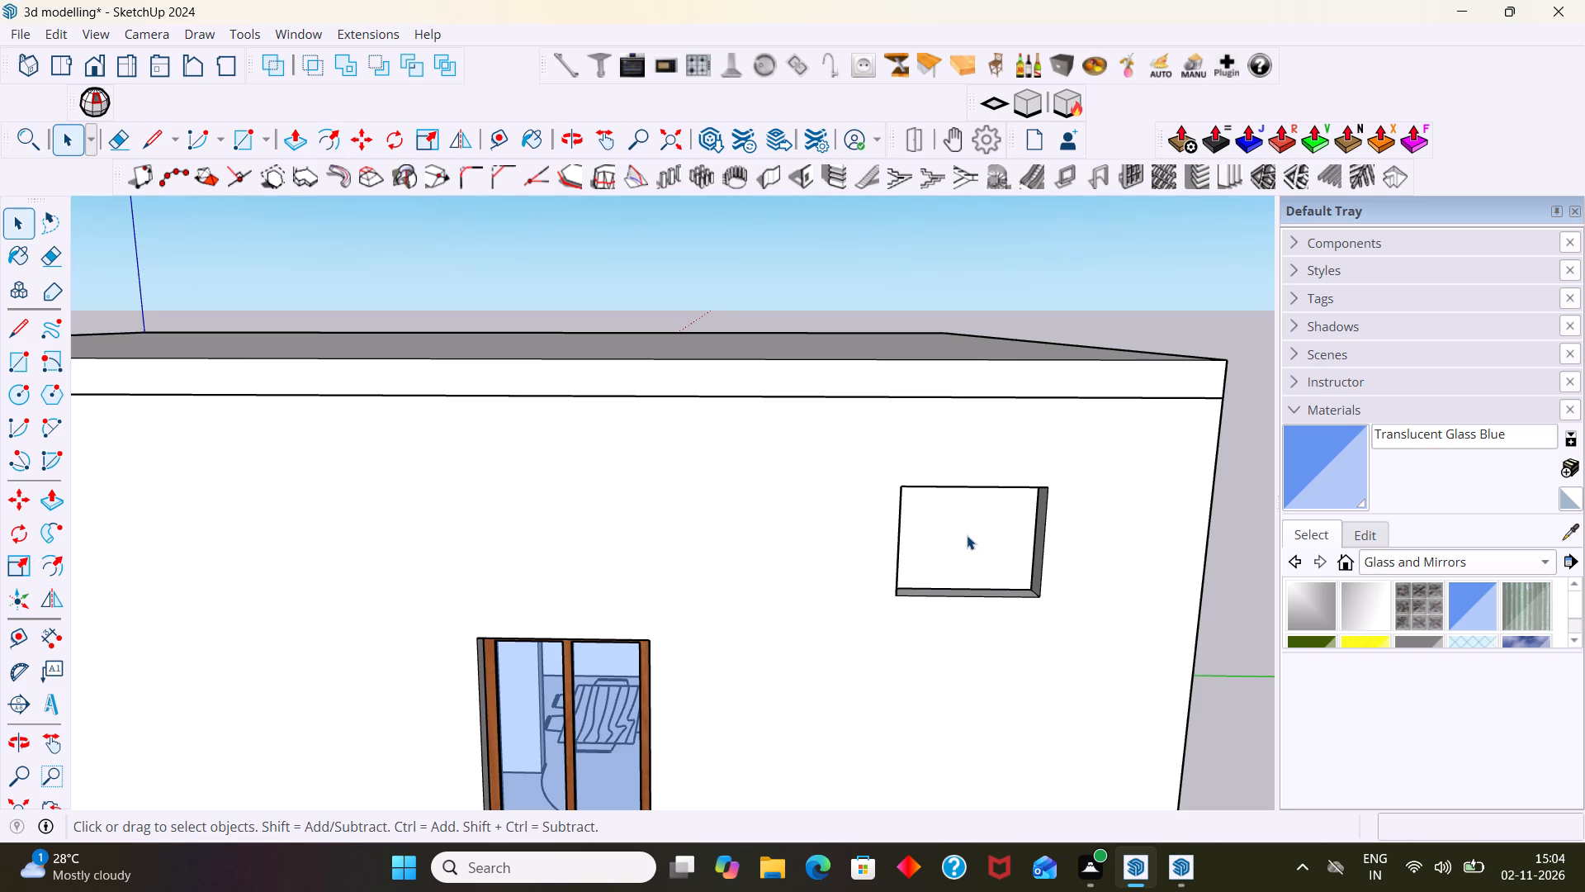
double_click(963, 537)
scroll(964, 538, up, 4)
key(f)
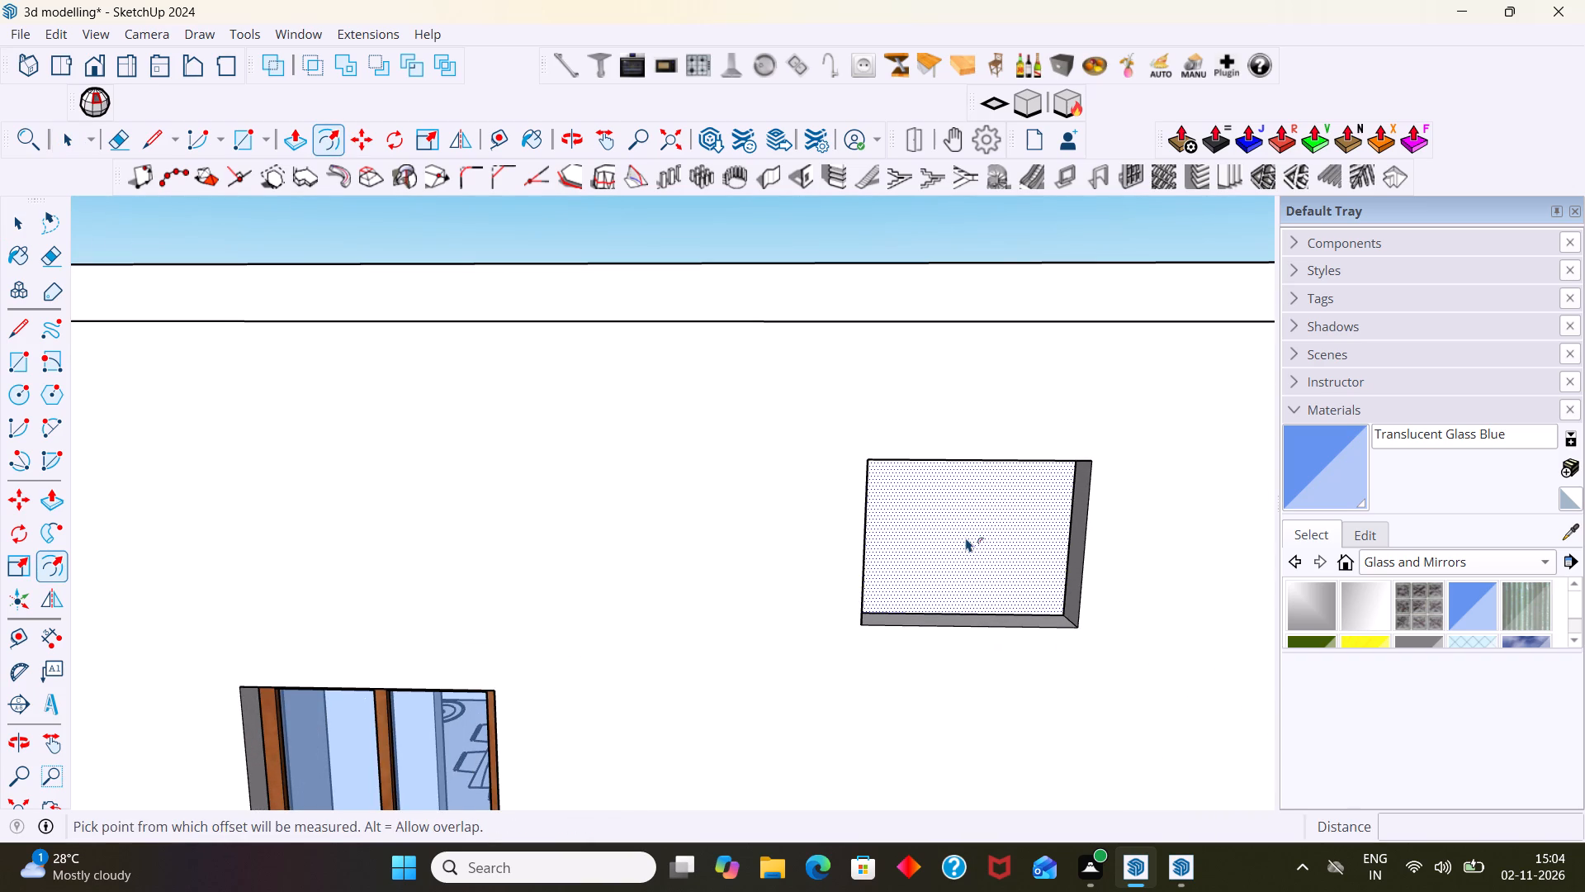
middle_drag(972, 555, 849, 624)
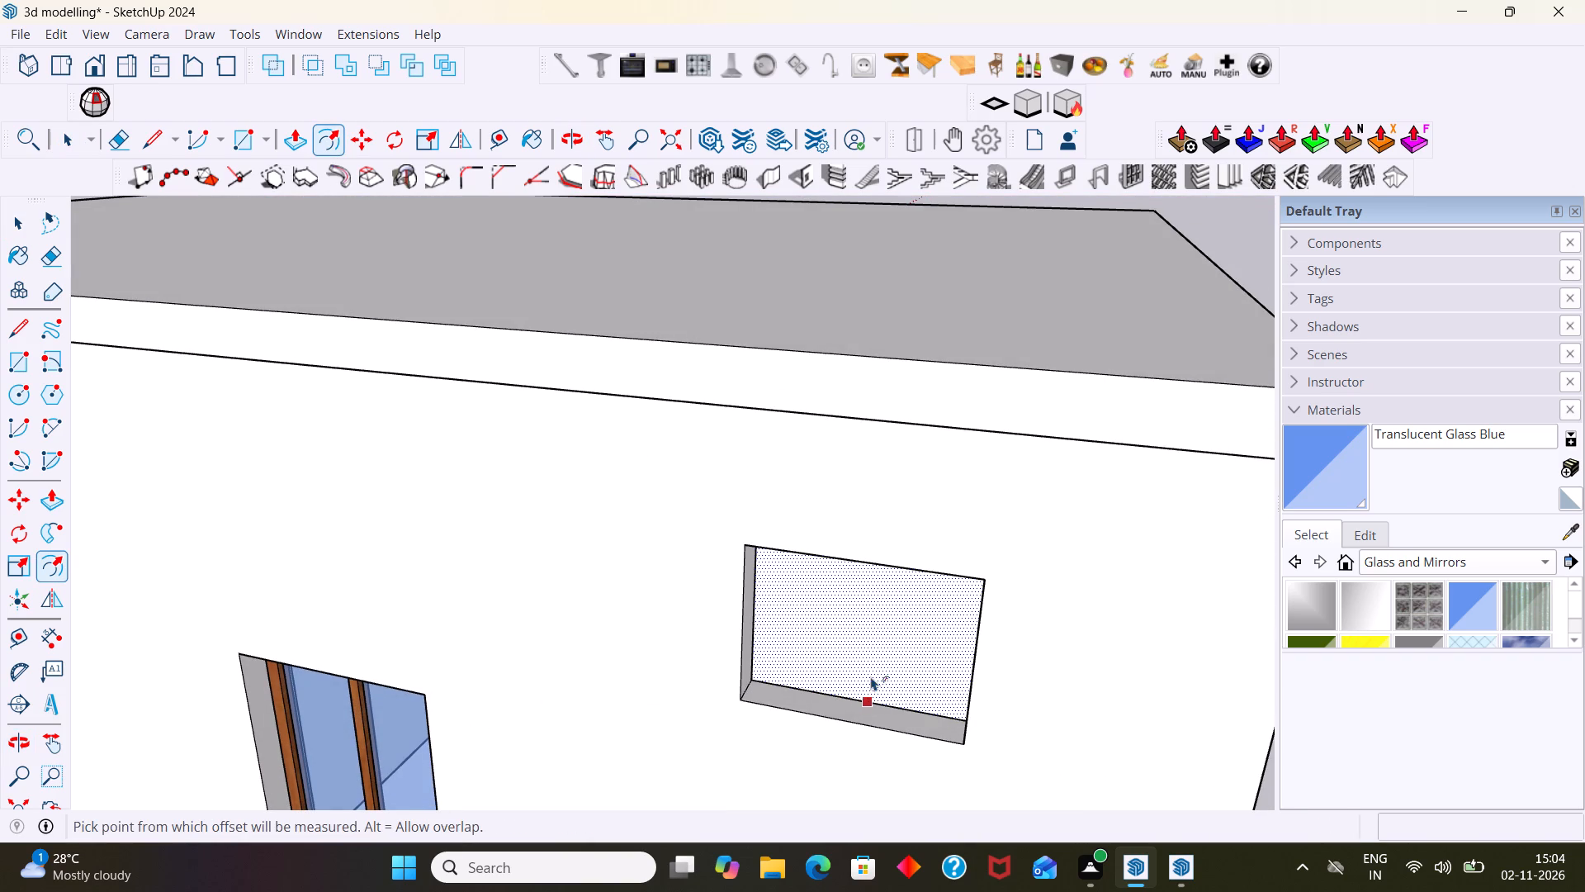
click(871, 676)
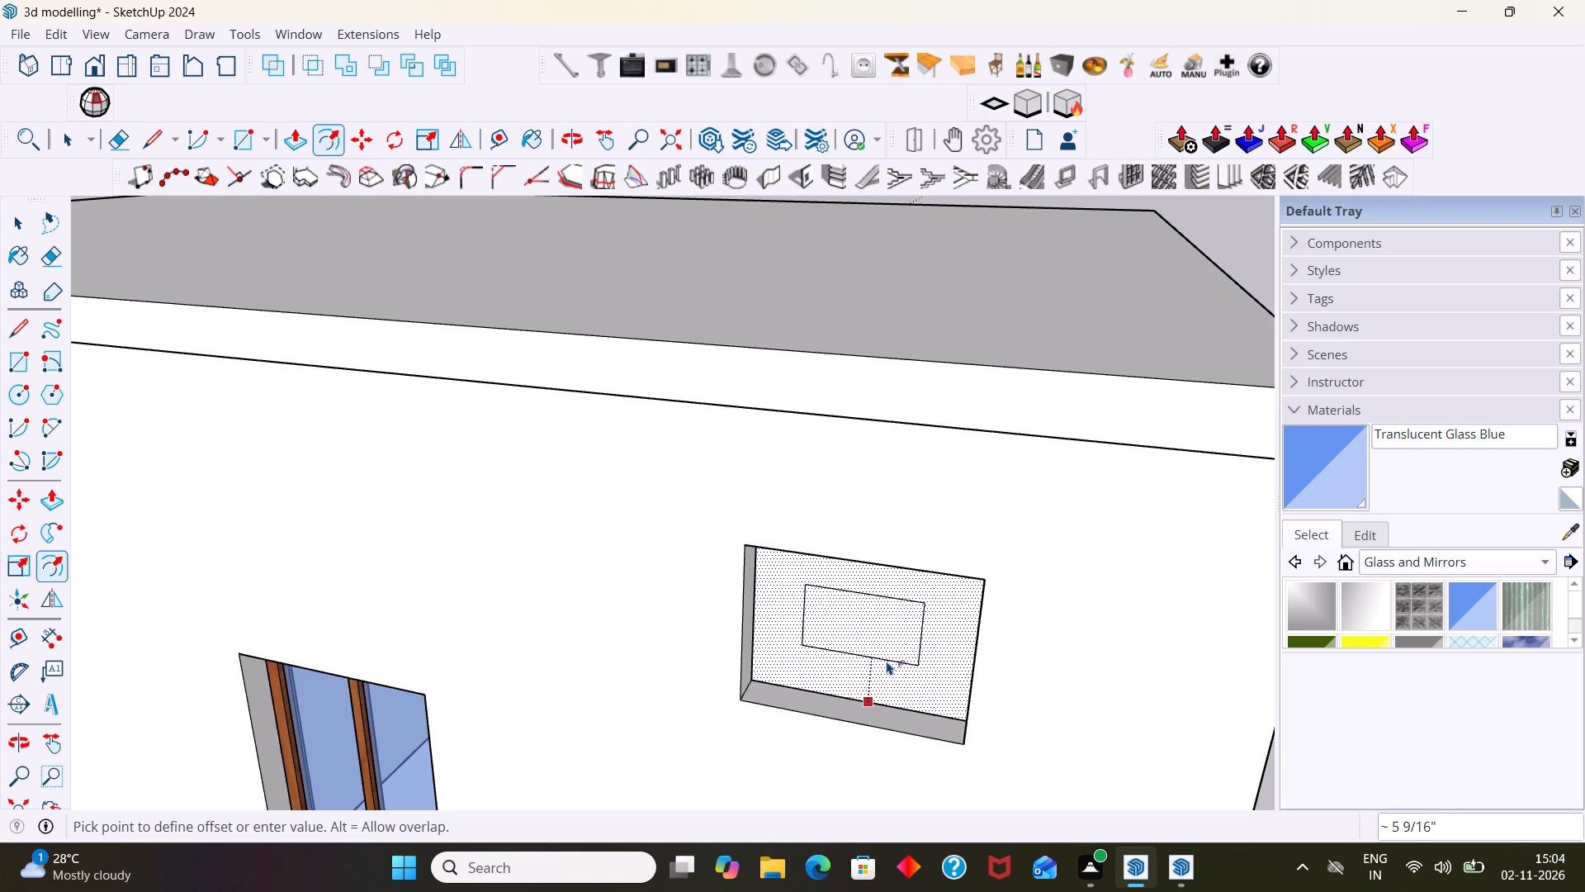
text(1.5")
key(Return)
key(space)
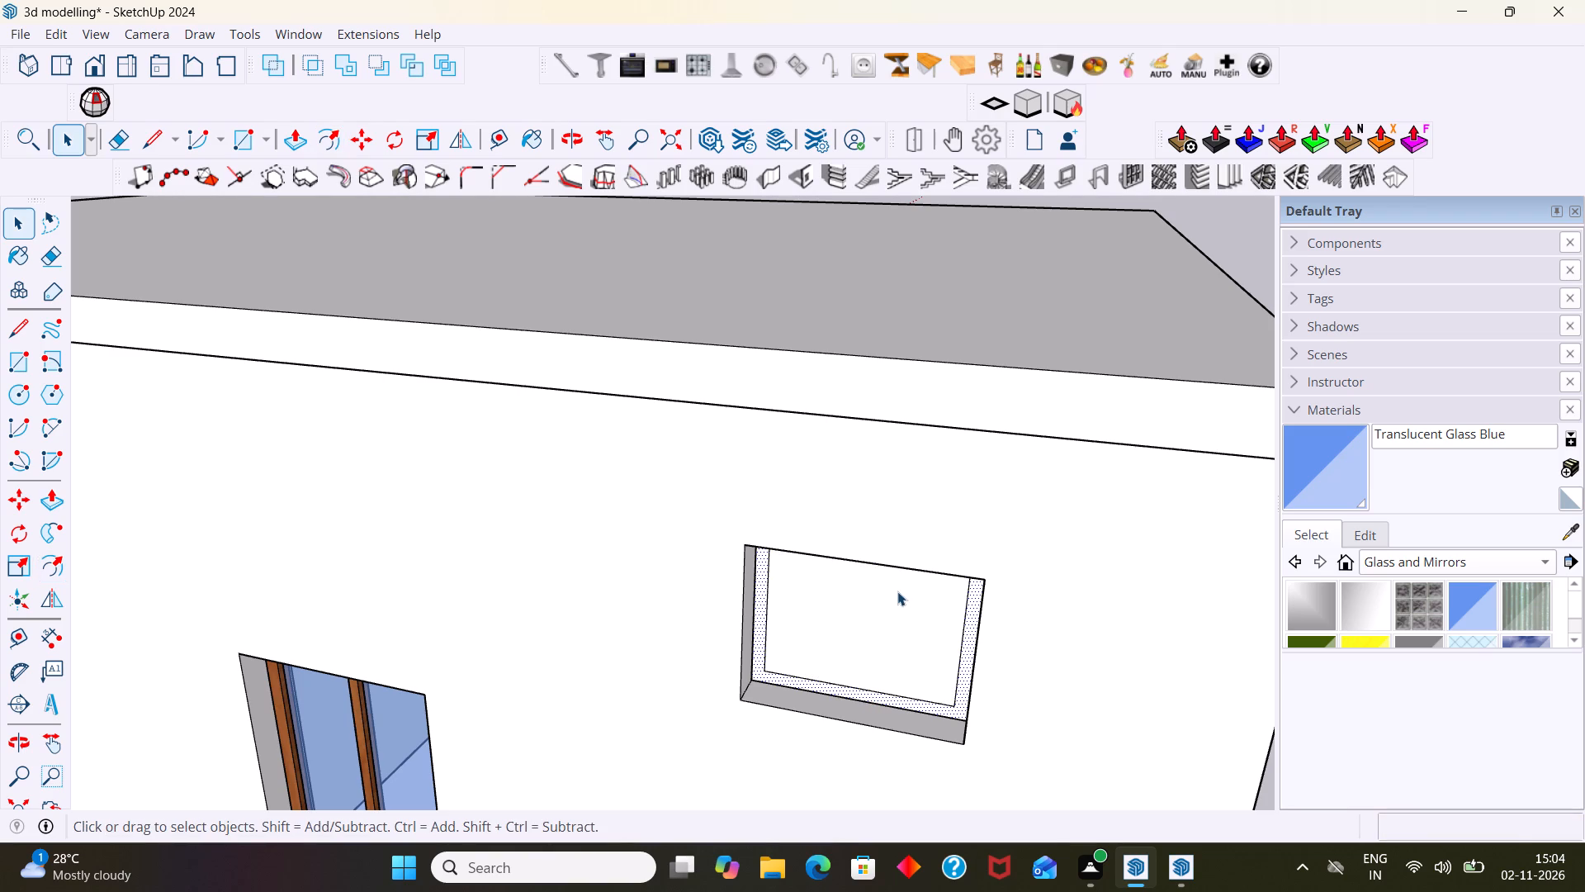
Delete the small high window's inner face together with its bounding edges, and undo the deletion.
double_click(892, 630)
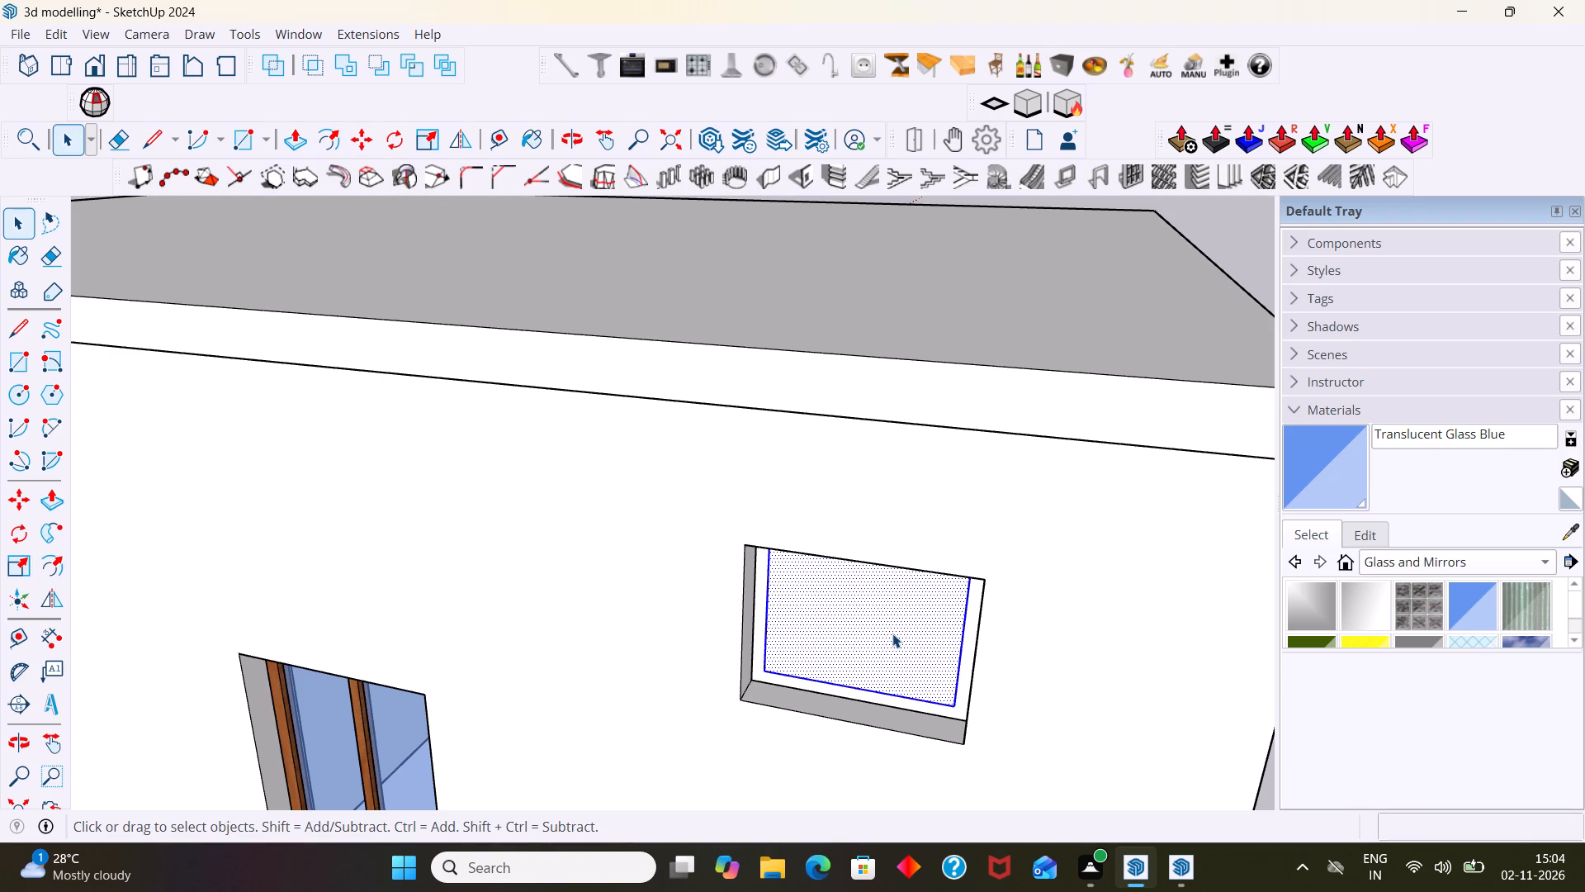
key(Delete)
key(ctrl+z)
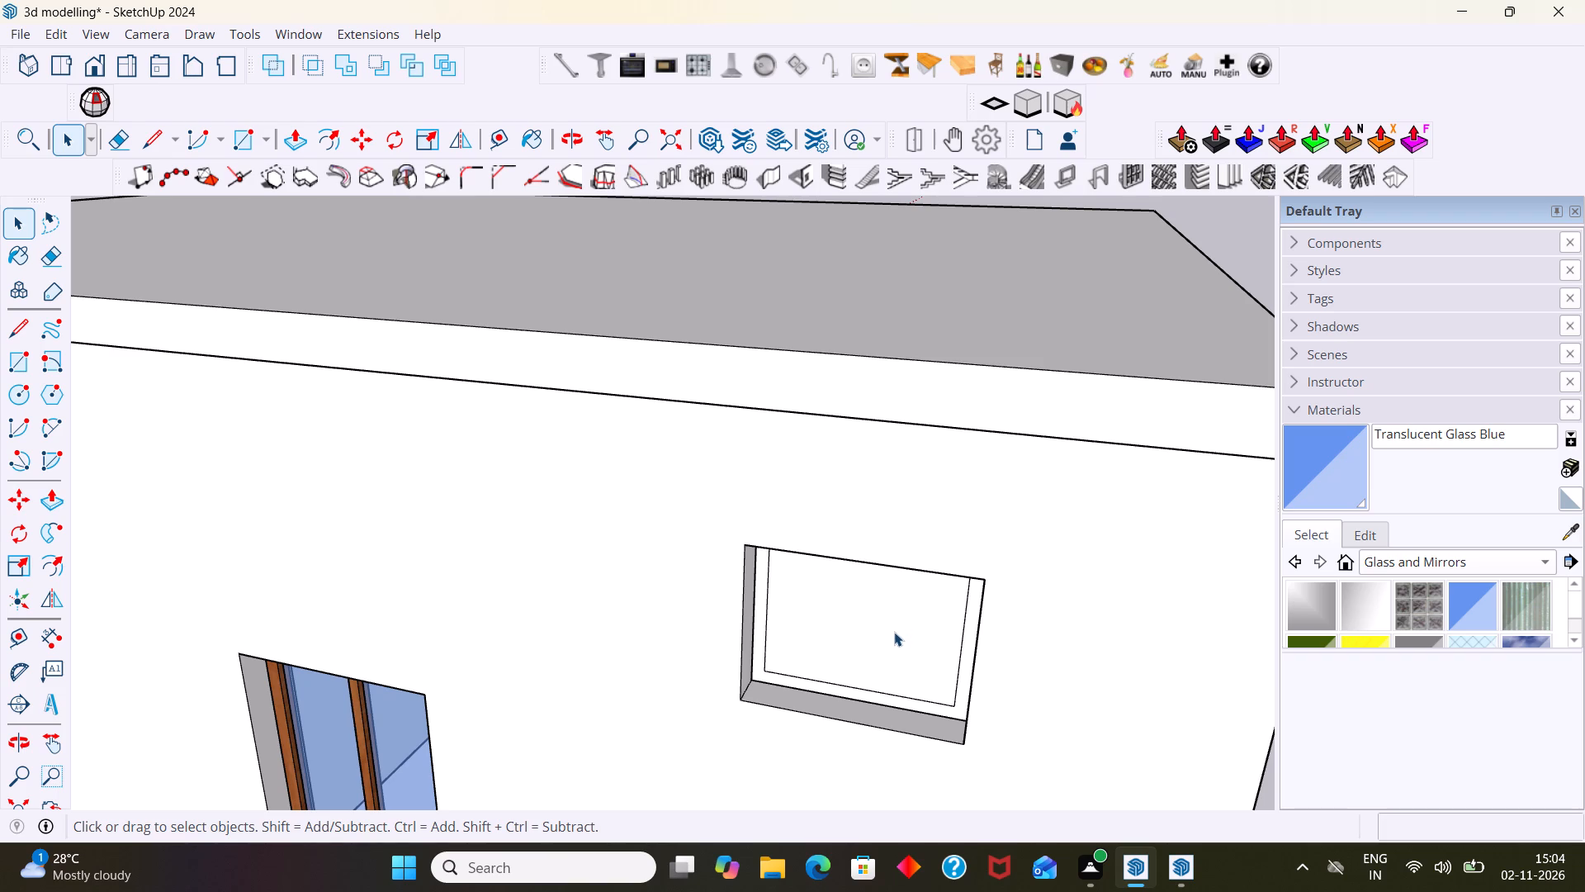
Delete only the inner face enclosed by the small window's offset outline, keeping the frame border.
key(space)
double_click(892, 633)
click(892, 636)
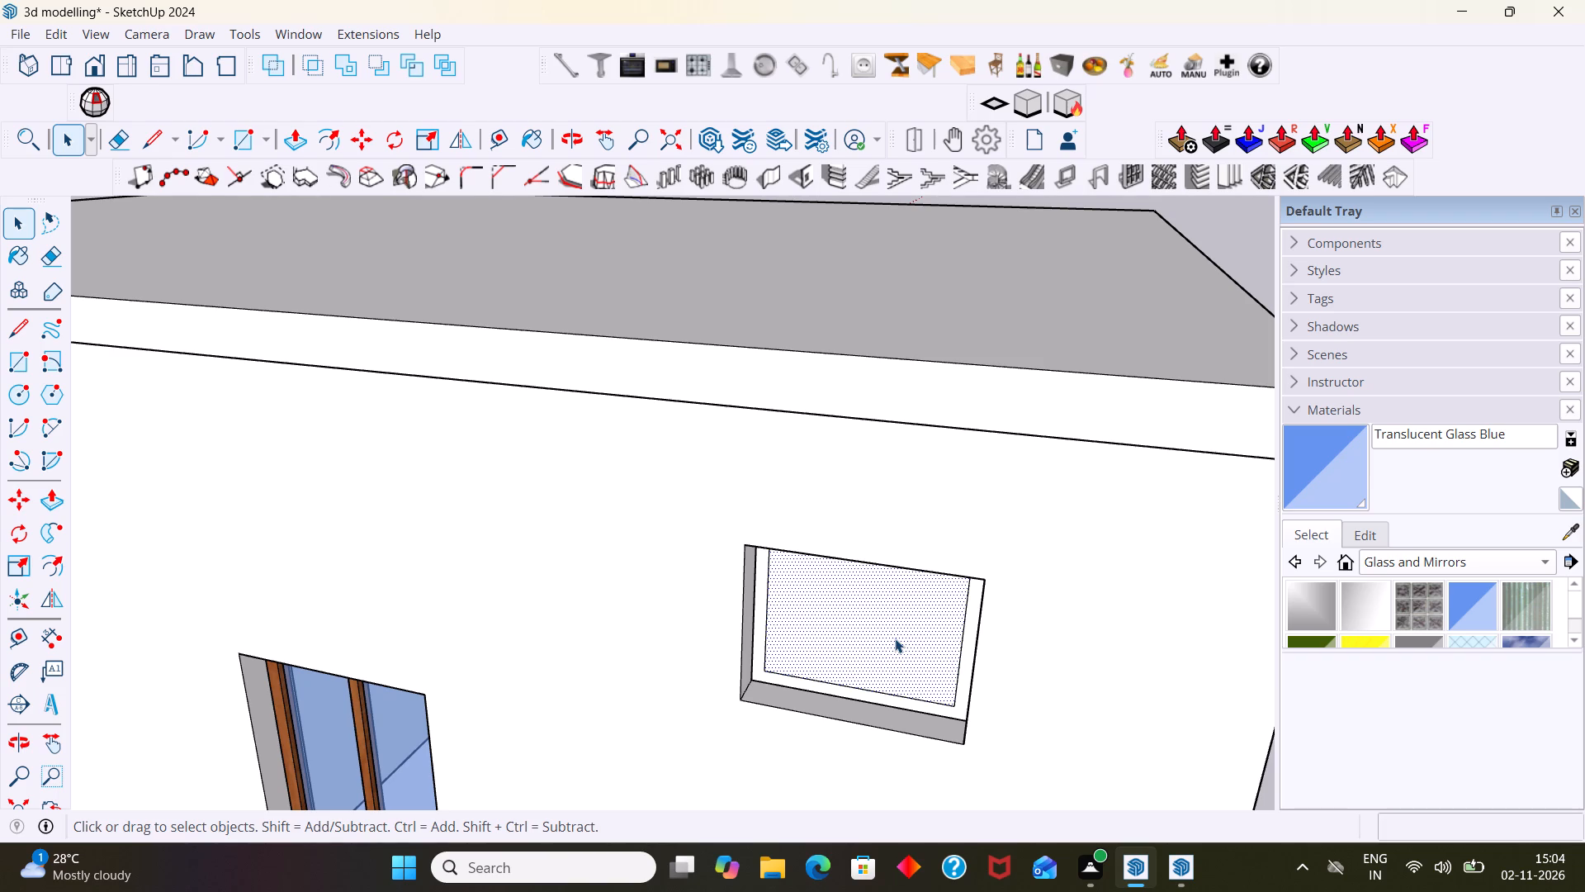
key(Delete)
Group the small window's frame face with its edges and open the group for editing.
scroll(891, 644, down, 2)
middle_drag(820, 608, 691, 521)
scroll(595, 501, up, 2)
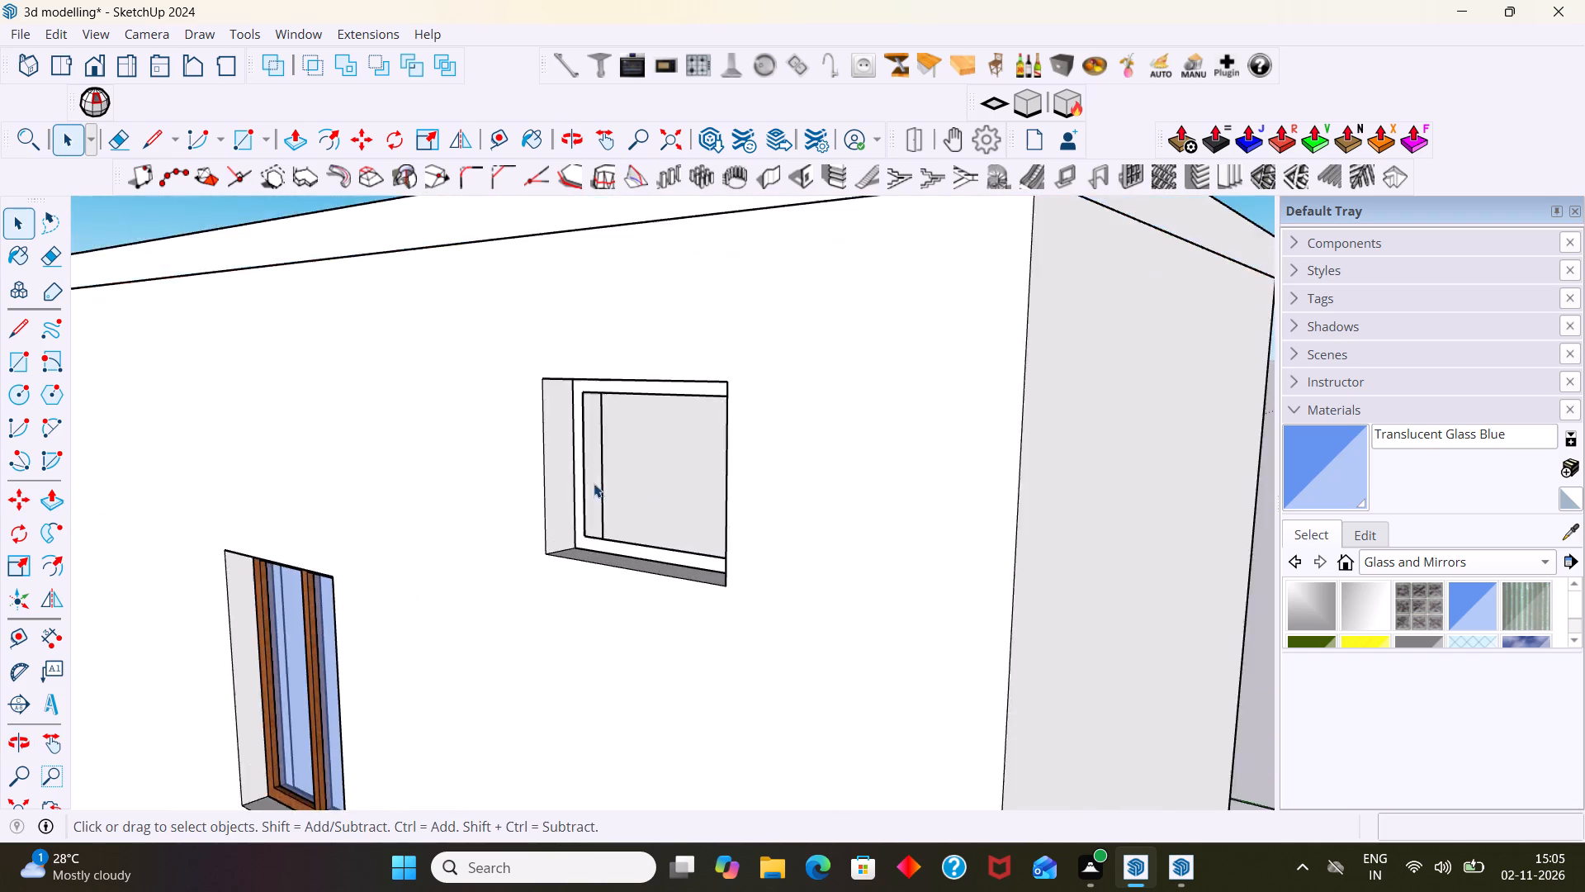
scroll(594, 483, up, 4)
middle_drag(600, 445, 1309, 386)
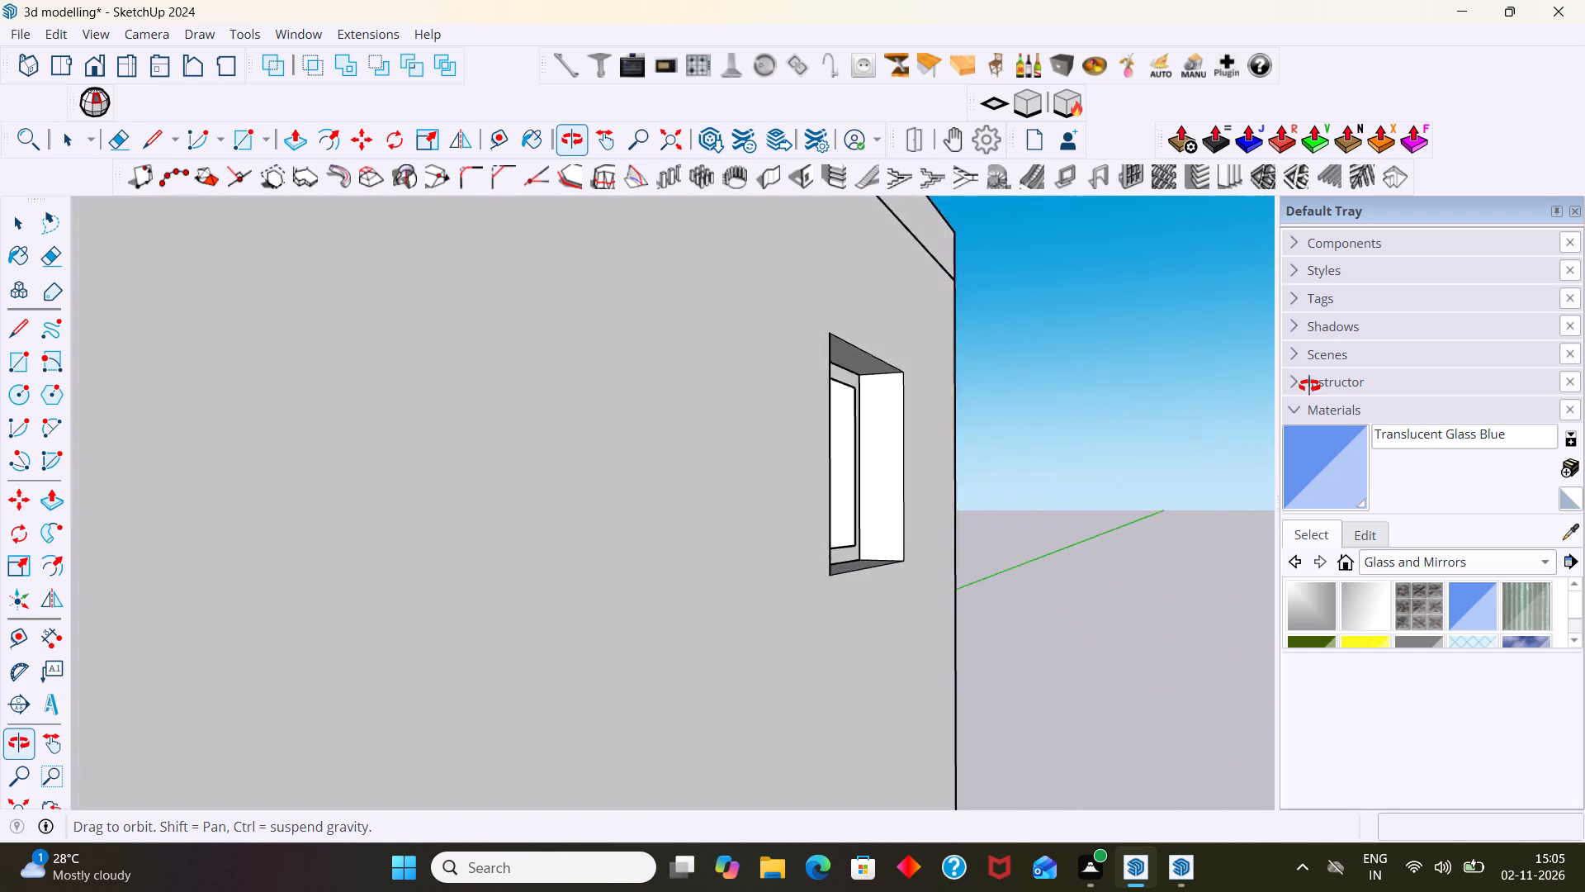
middle_drag(1309, 386, 1249, 389)
scroll(882, 420, up, 10)
middle_drag(848, 552, 826, 669)
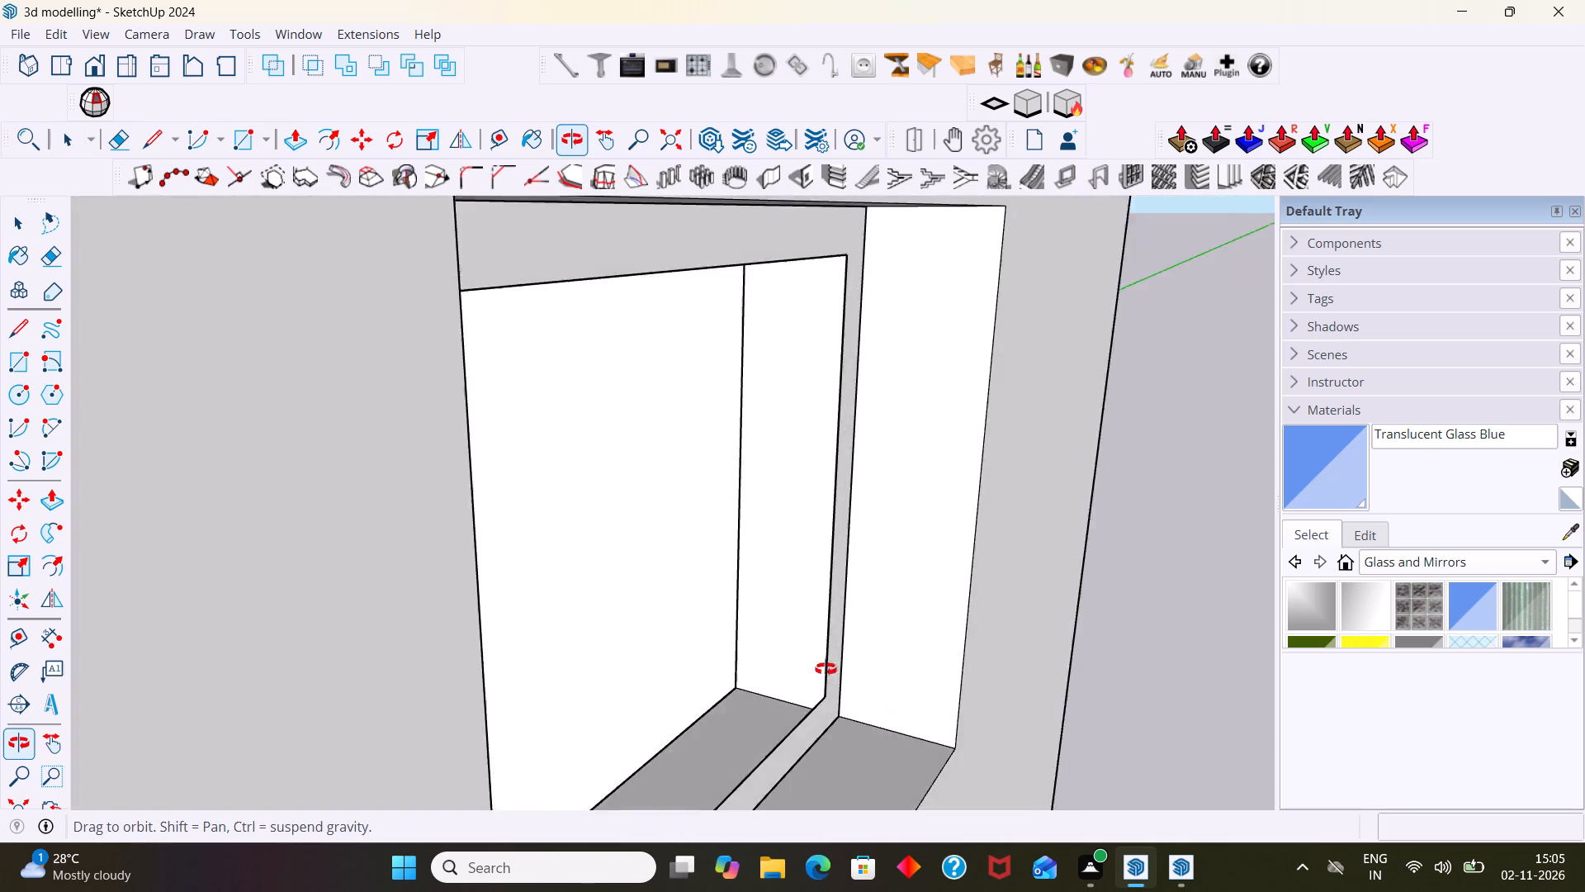
middle_drag(826, 669, 670, 657)
scroll(698, 619, down, 9)
middle_drag(620, 616, 405, 652)
scroll(400, 648, up, 6)
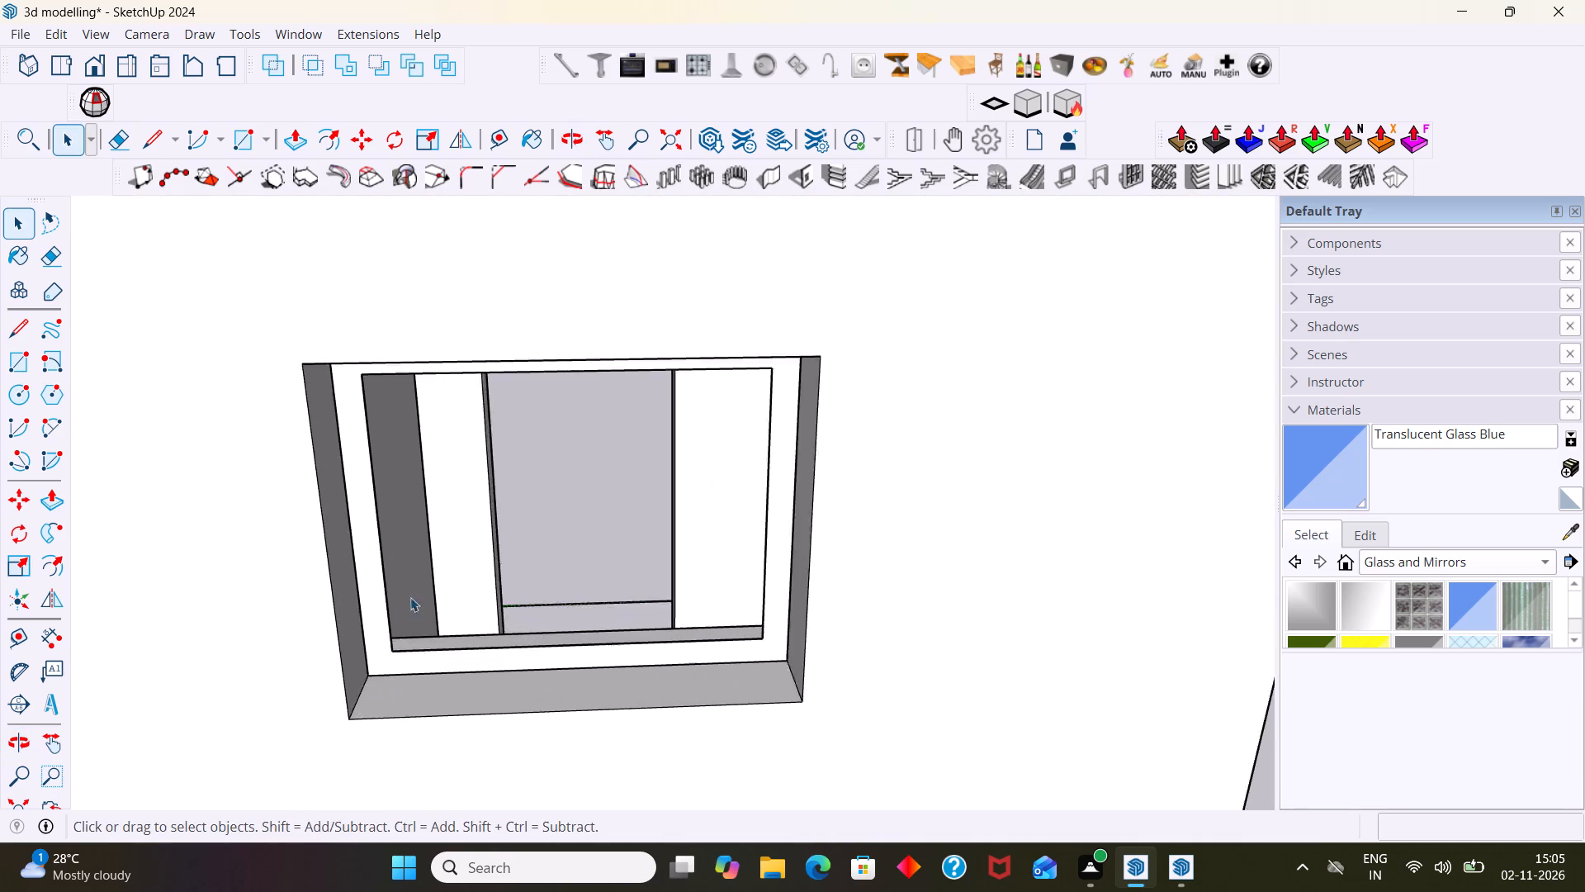
middle_drag(390, 586, 300, 574)
scroll(246, 574, up, 3)
click(162, 586)
double_click(165, 581)
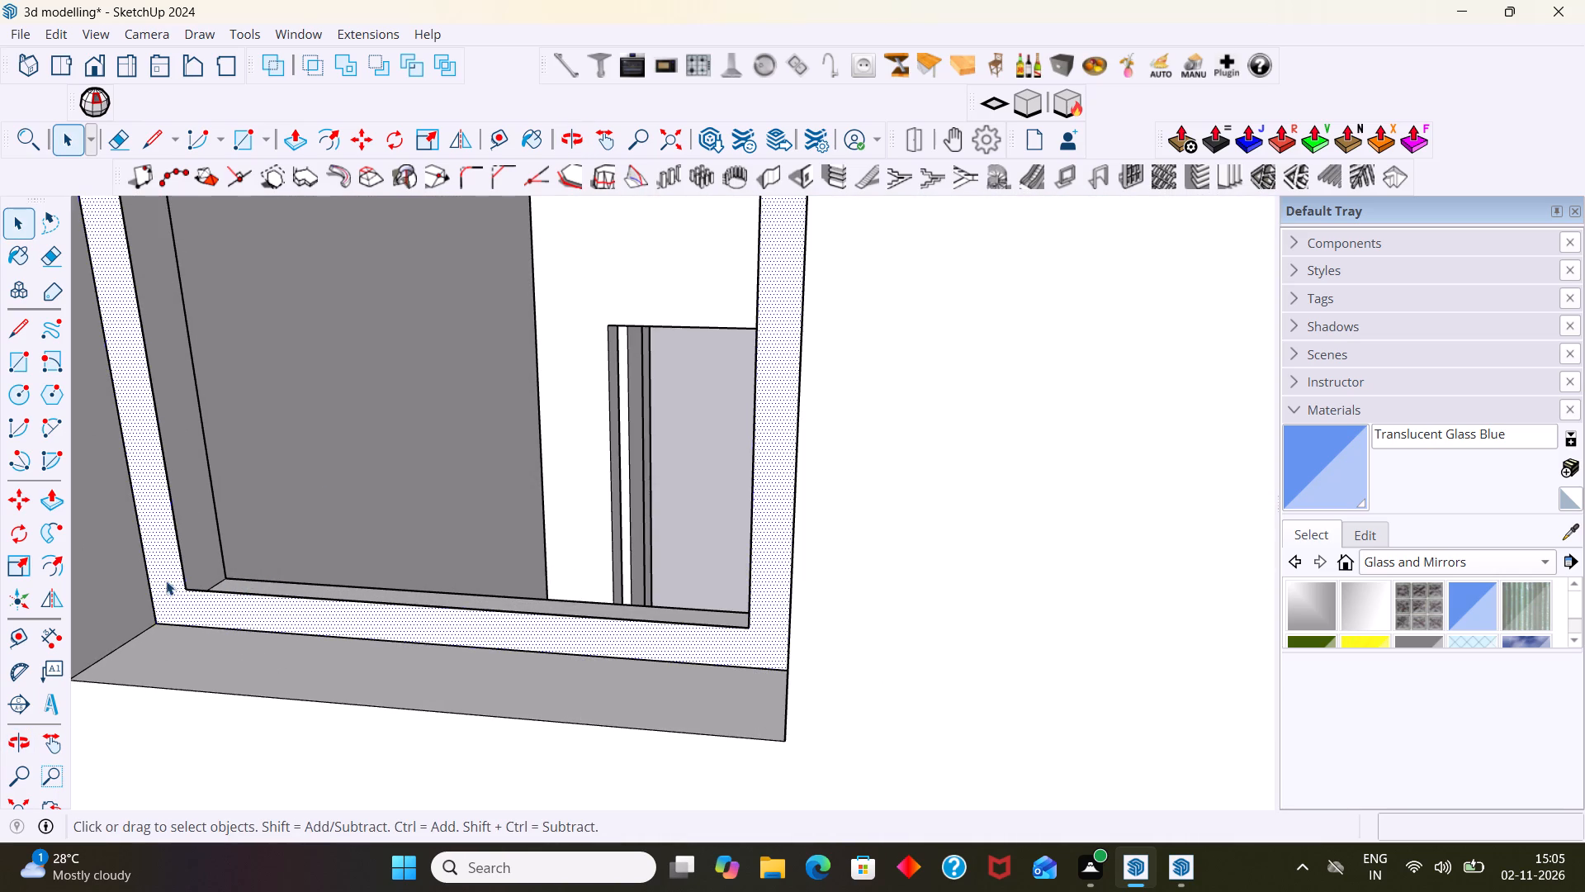
scroll(175, 576, down, 2)
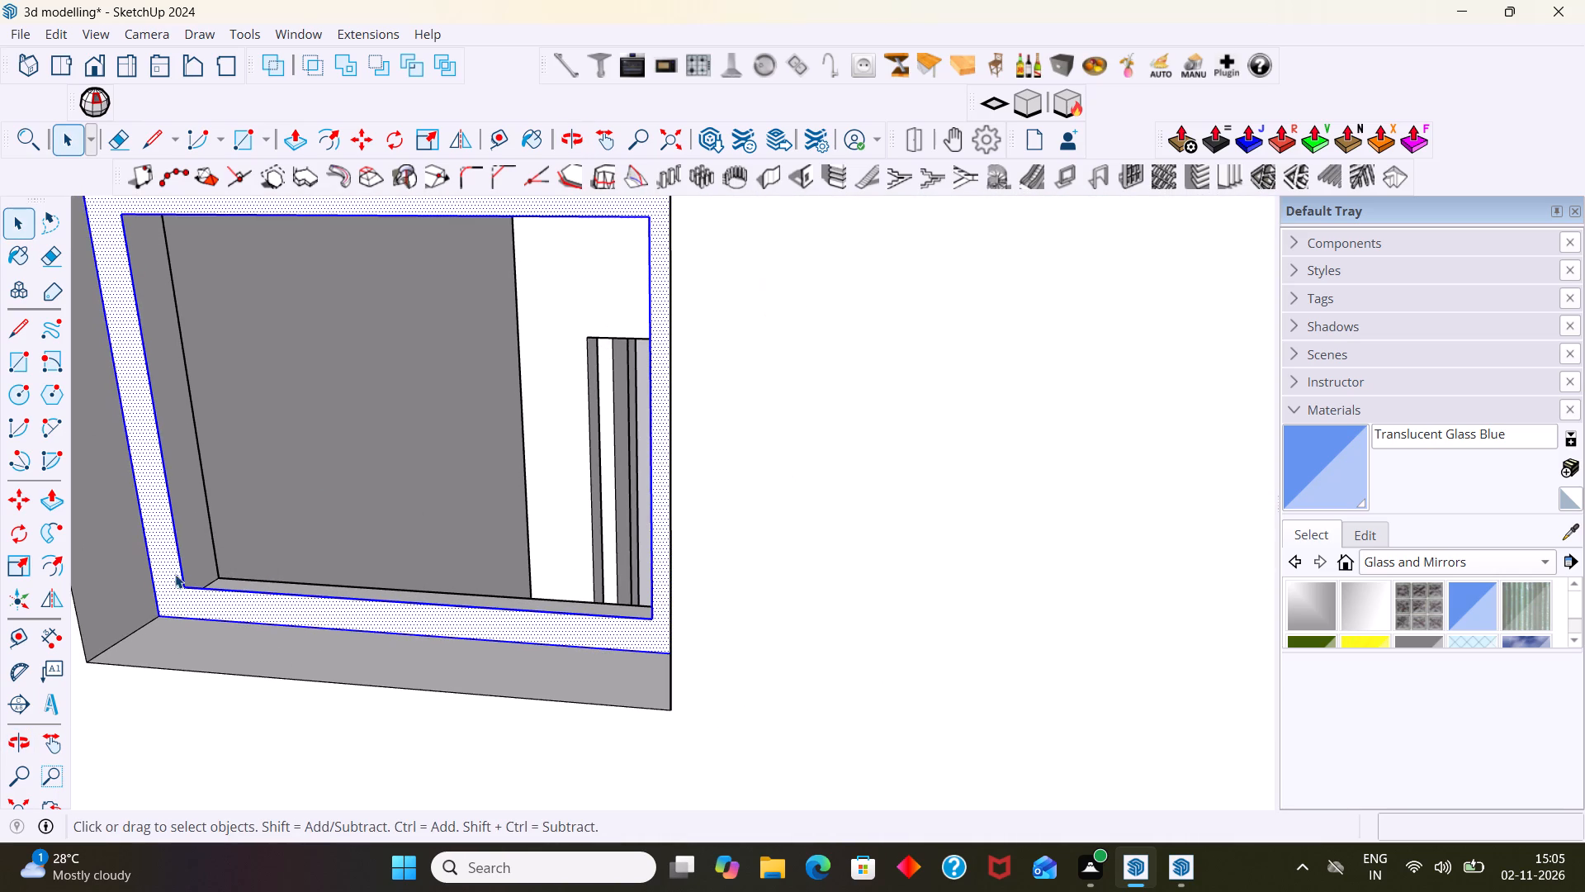
right_click(173, 577)
click(263, 197)
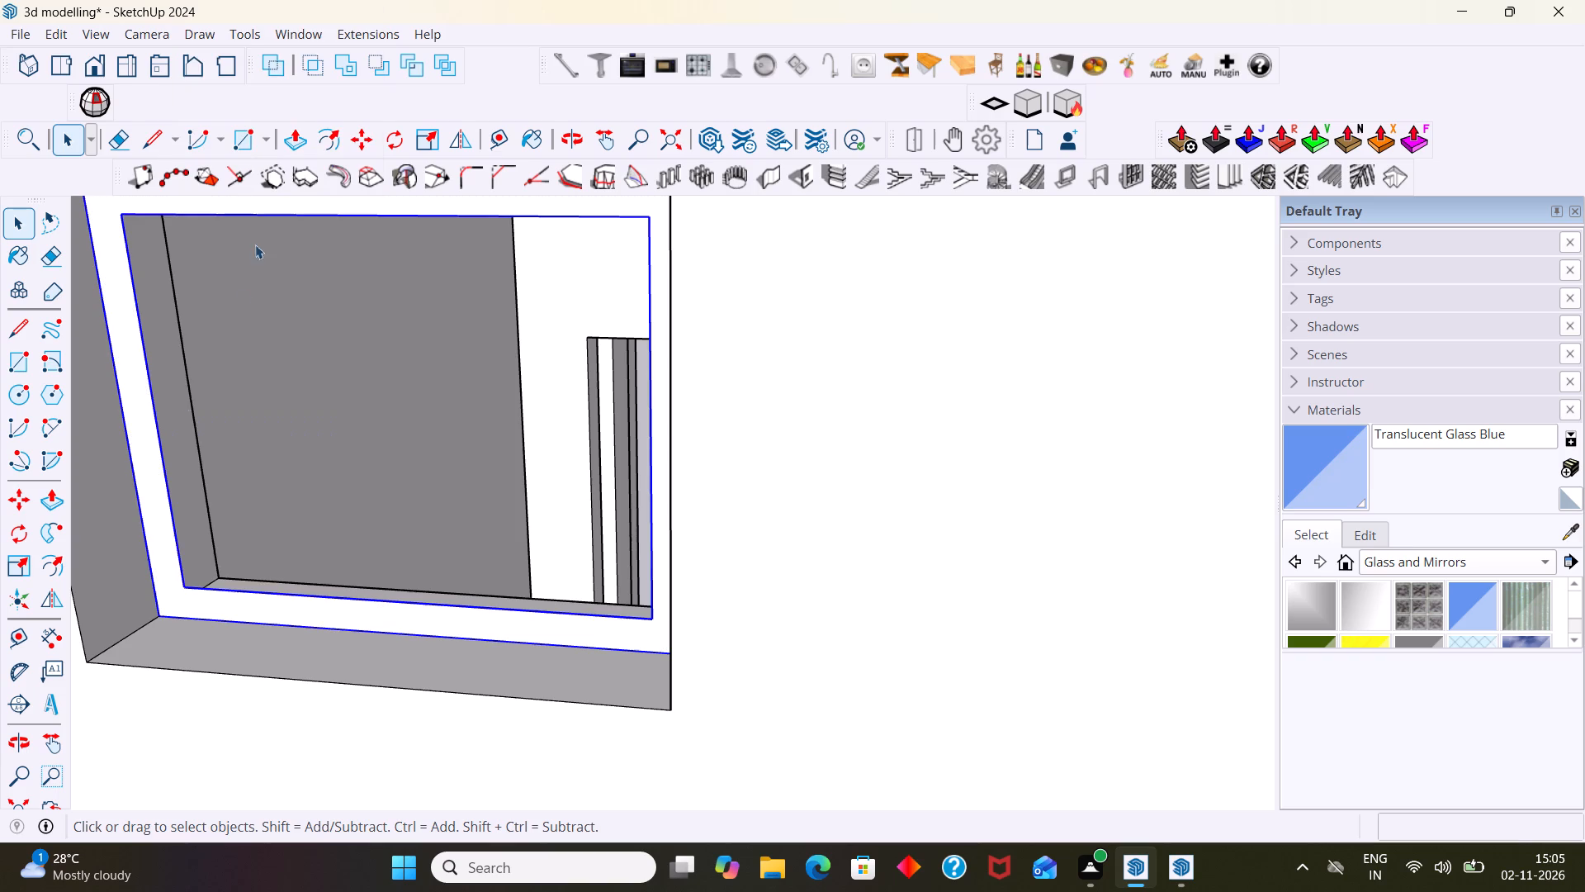
triple_click(149, 482)
click(149, 482)
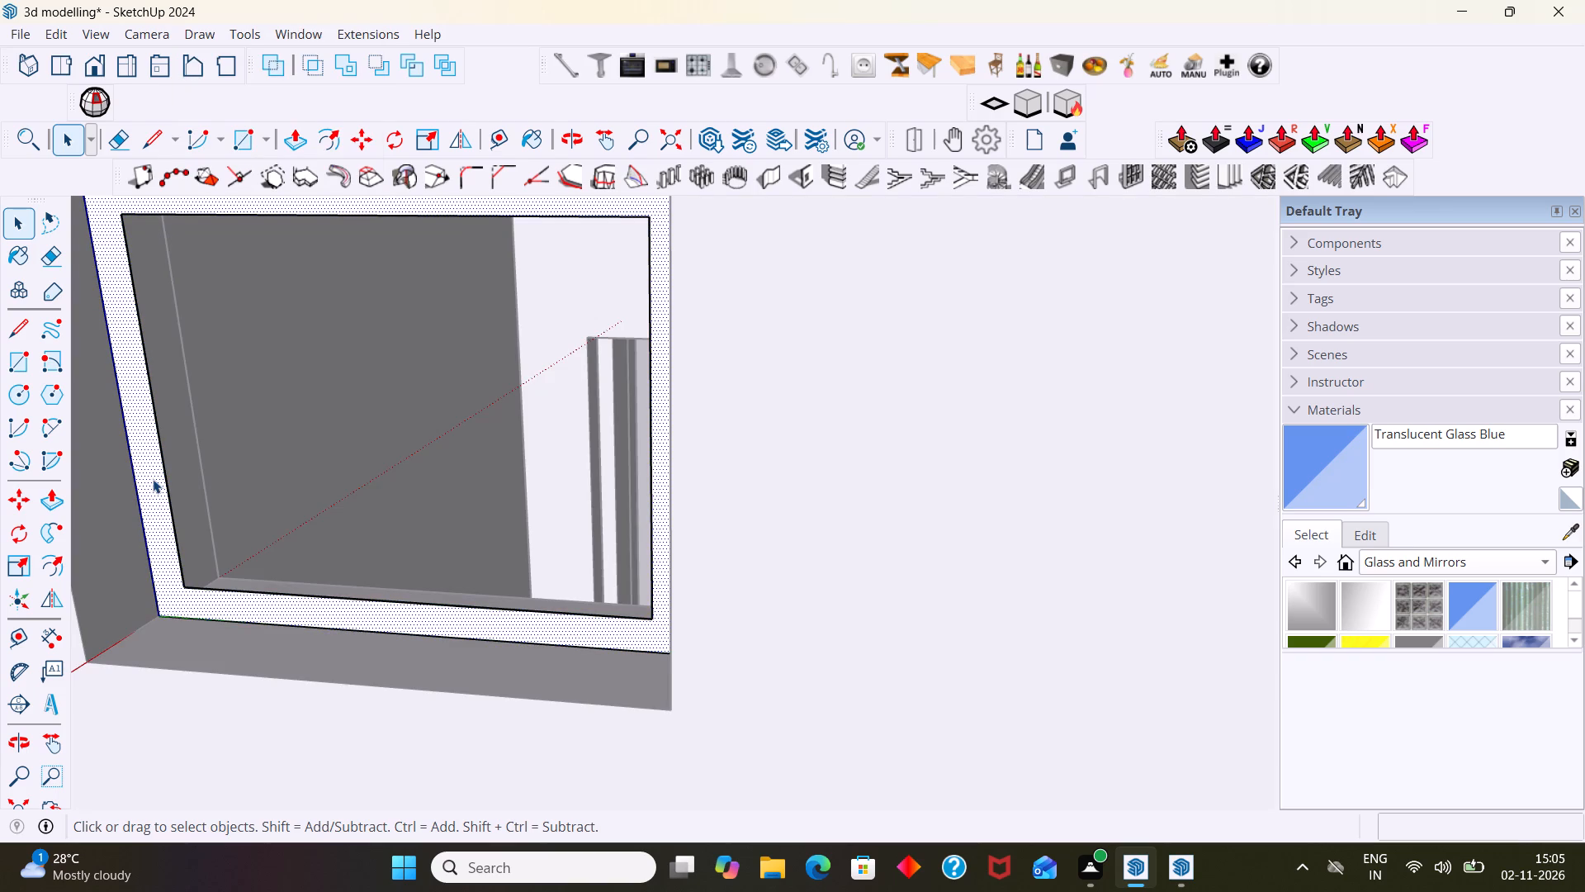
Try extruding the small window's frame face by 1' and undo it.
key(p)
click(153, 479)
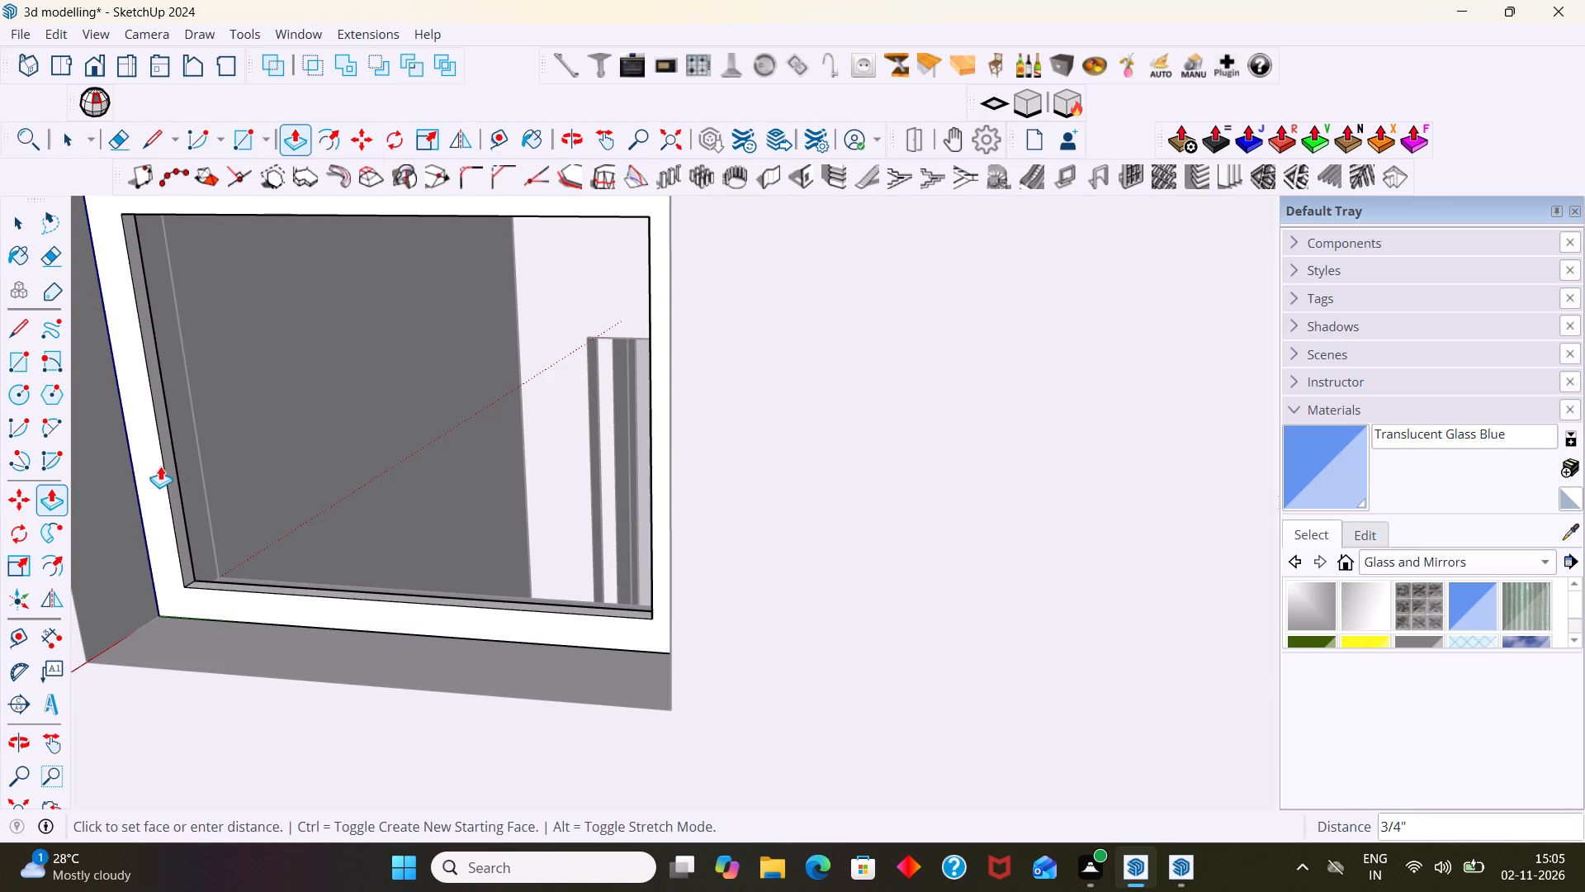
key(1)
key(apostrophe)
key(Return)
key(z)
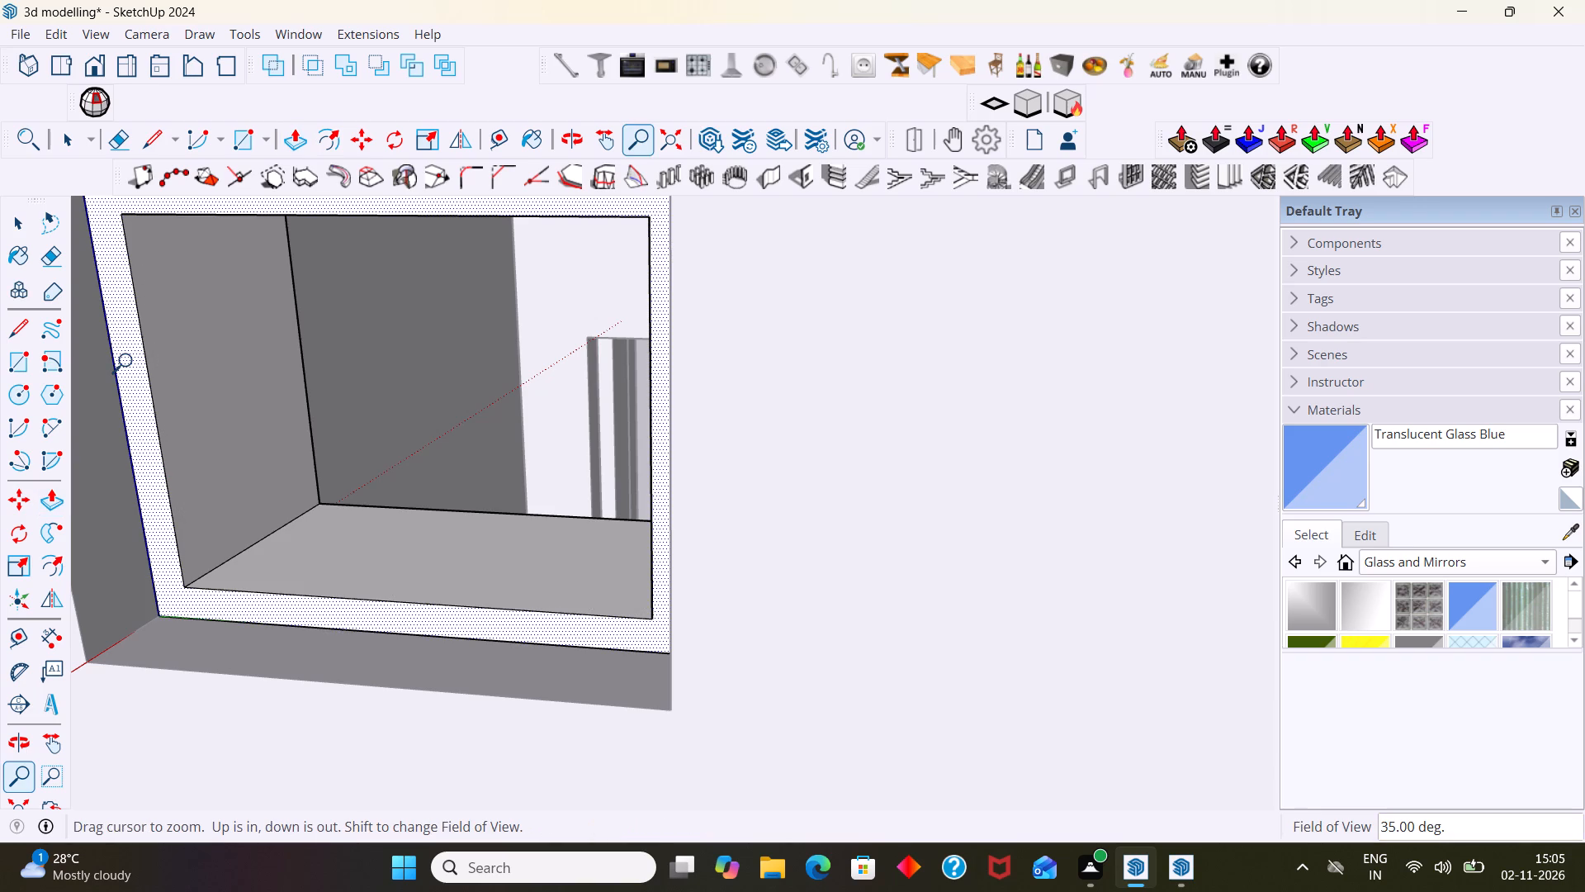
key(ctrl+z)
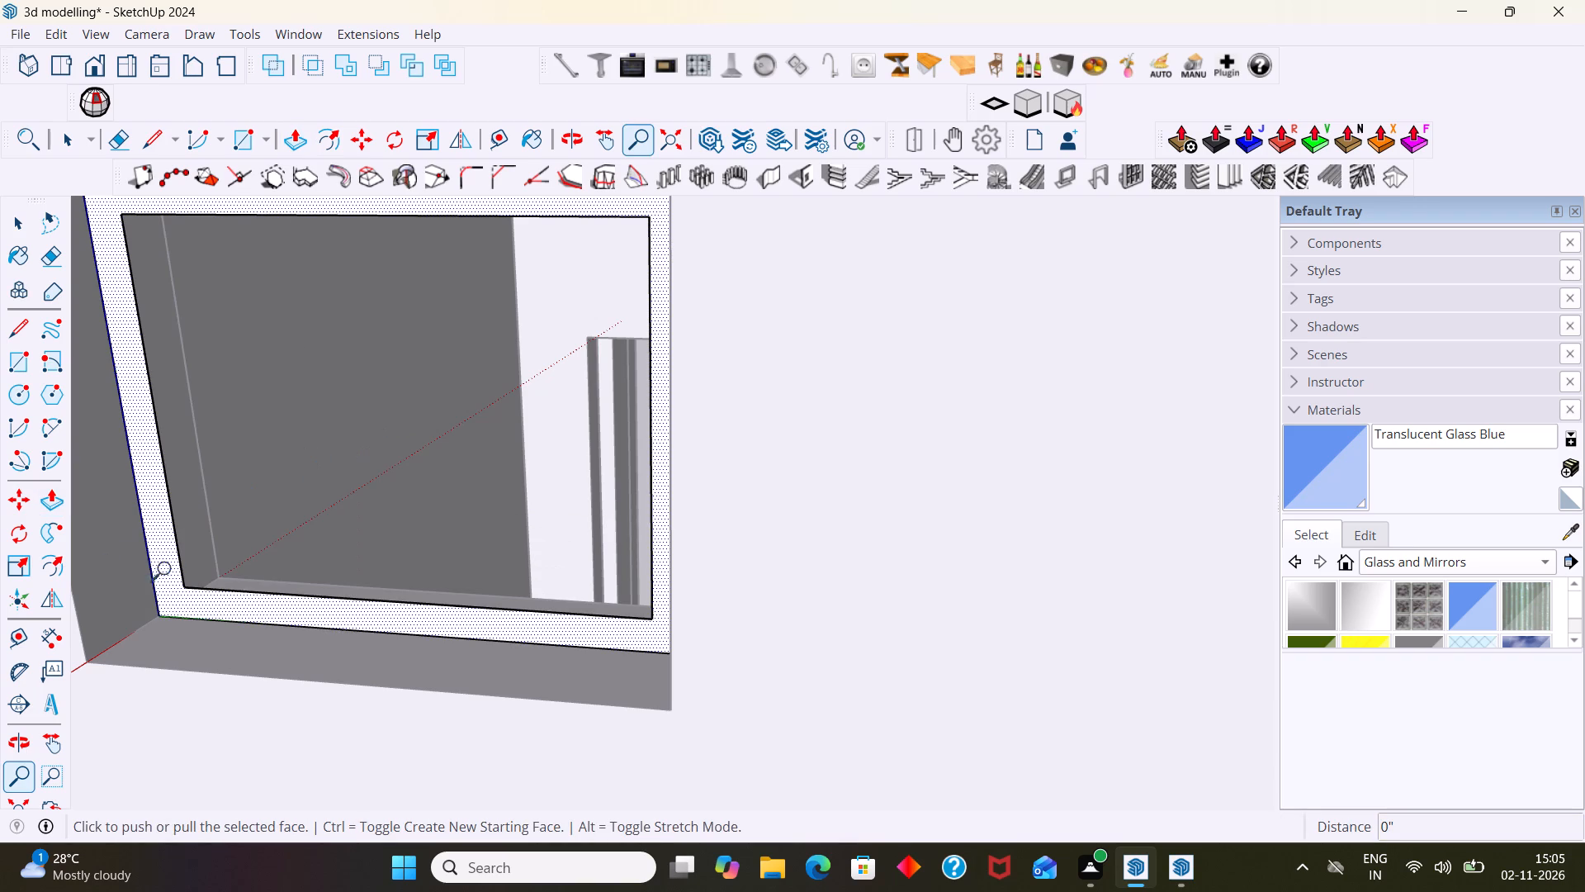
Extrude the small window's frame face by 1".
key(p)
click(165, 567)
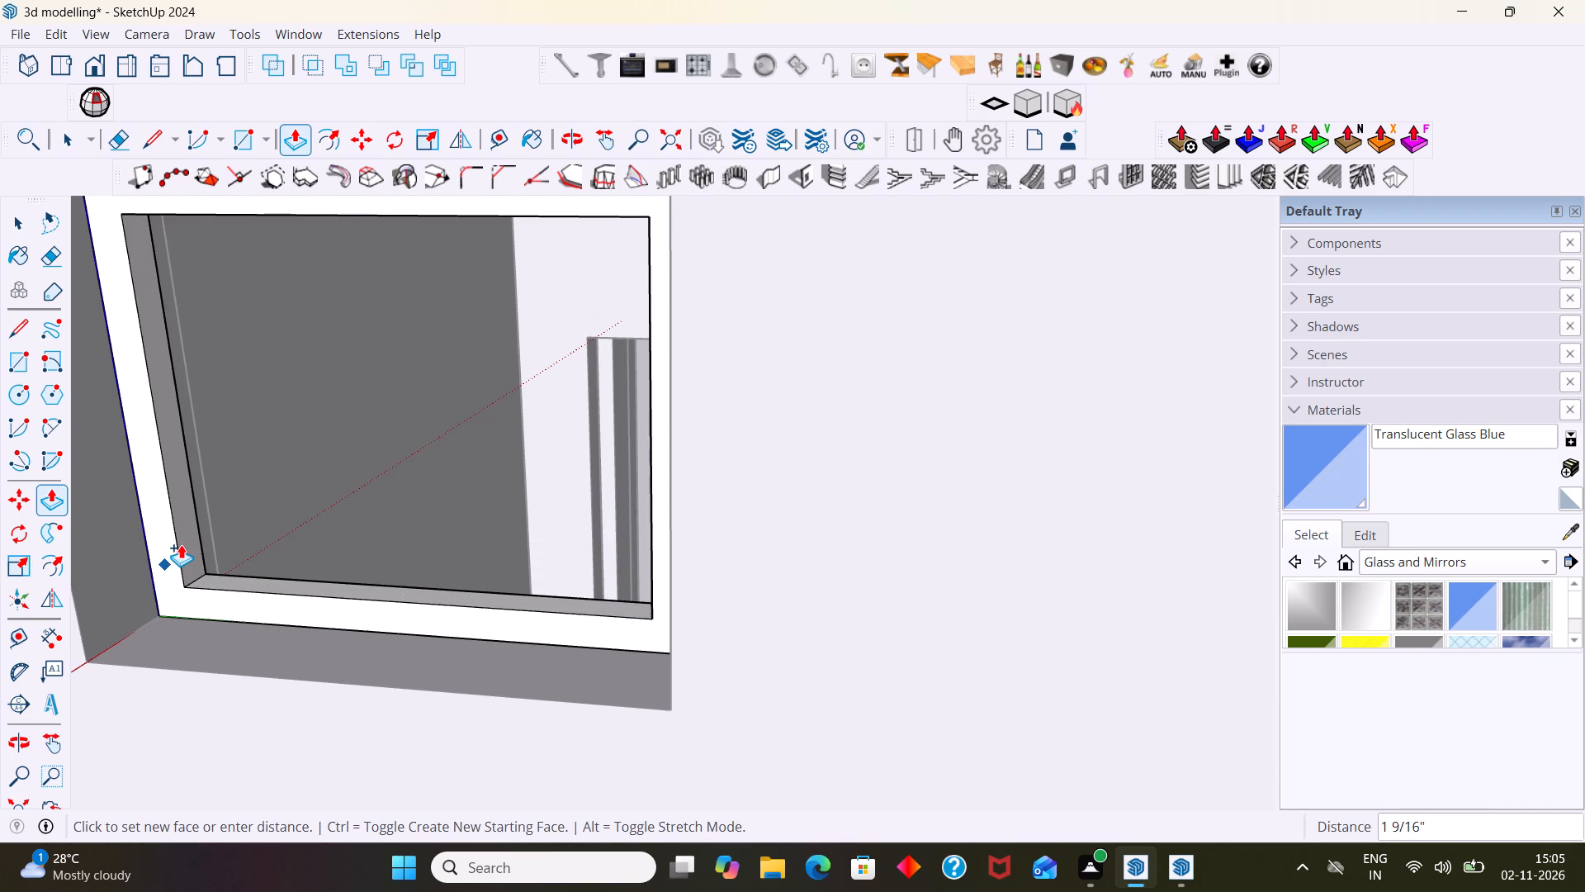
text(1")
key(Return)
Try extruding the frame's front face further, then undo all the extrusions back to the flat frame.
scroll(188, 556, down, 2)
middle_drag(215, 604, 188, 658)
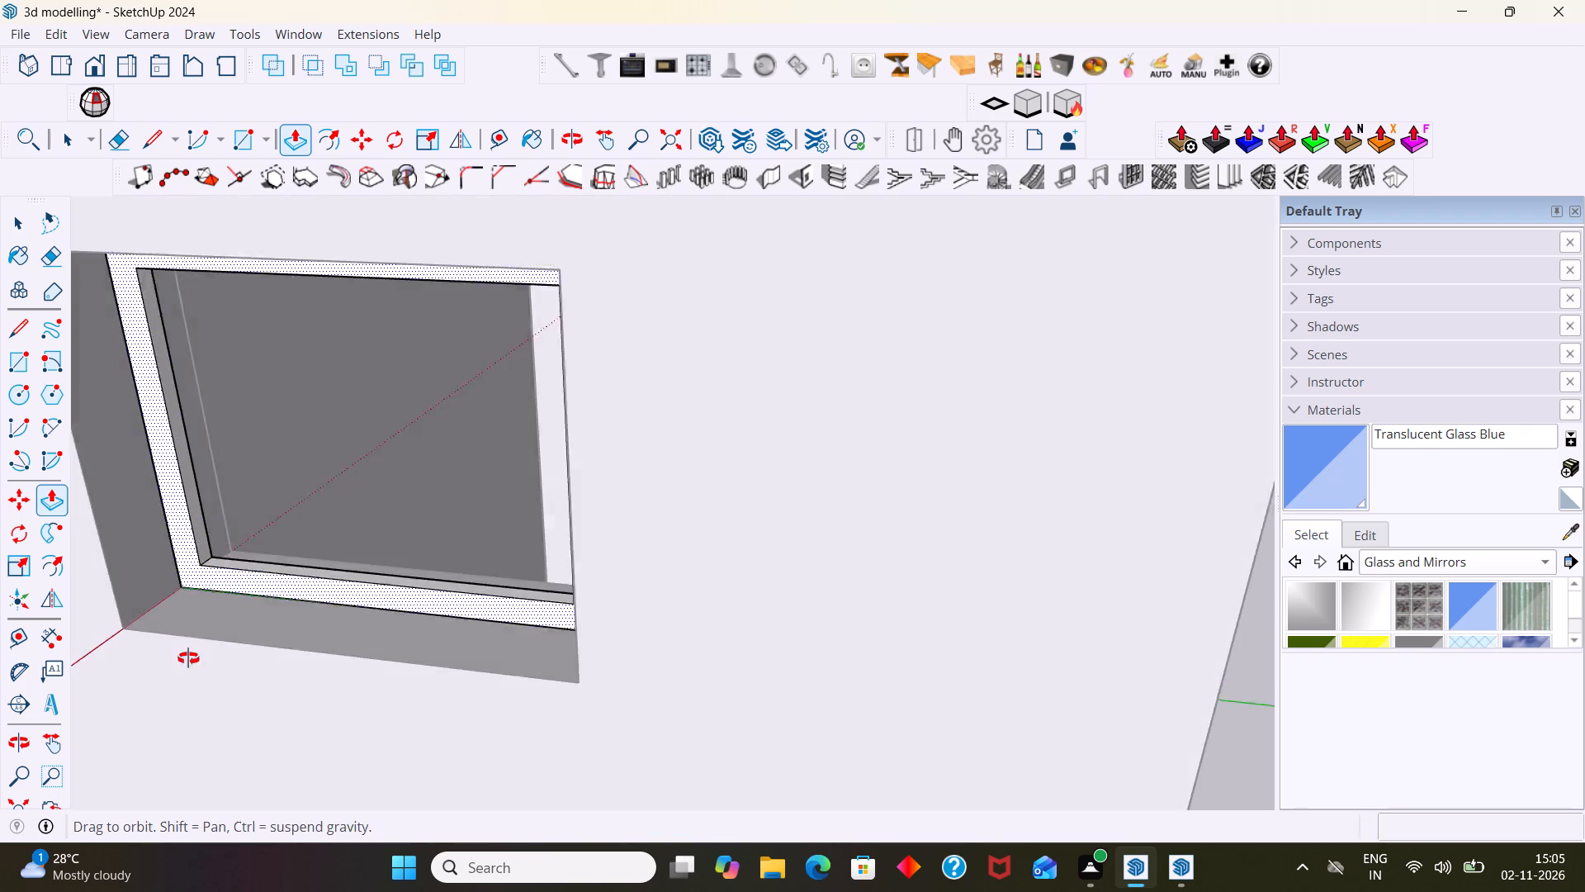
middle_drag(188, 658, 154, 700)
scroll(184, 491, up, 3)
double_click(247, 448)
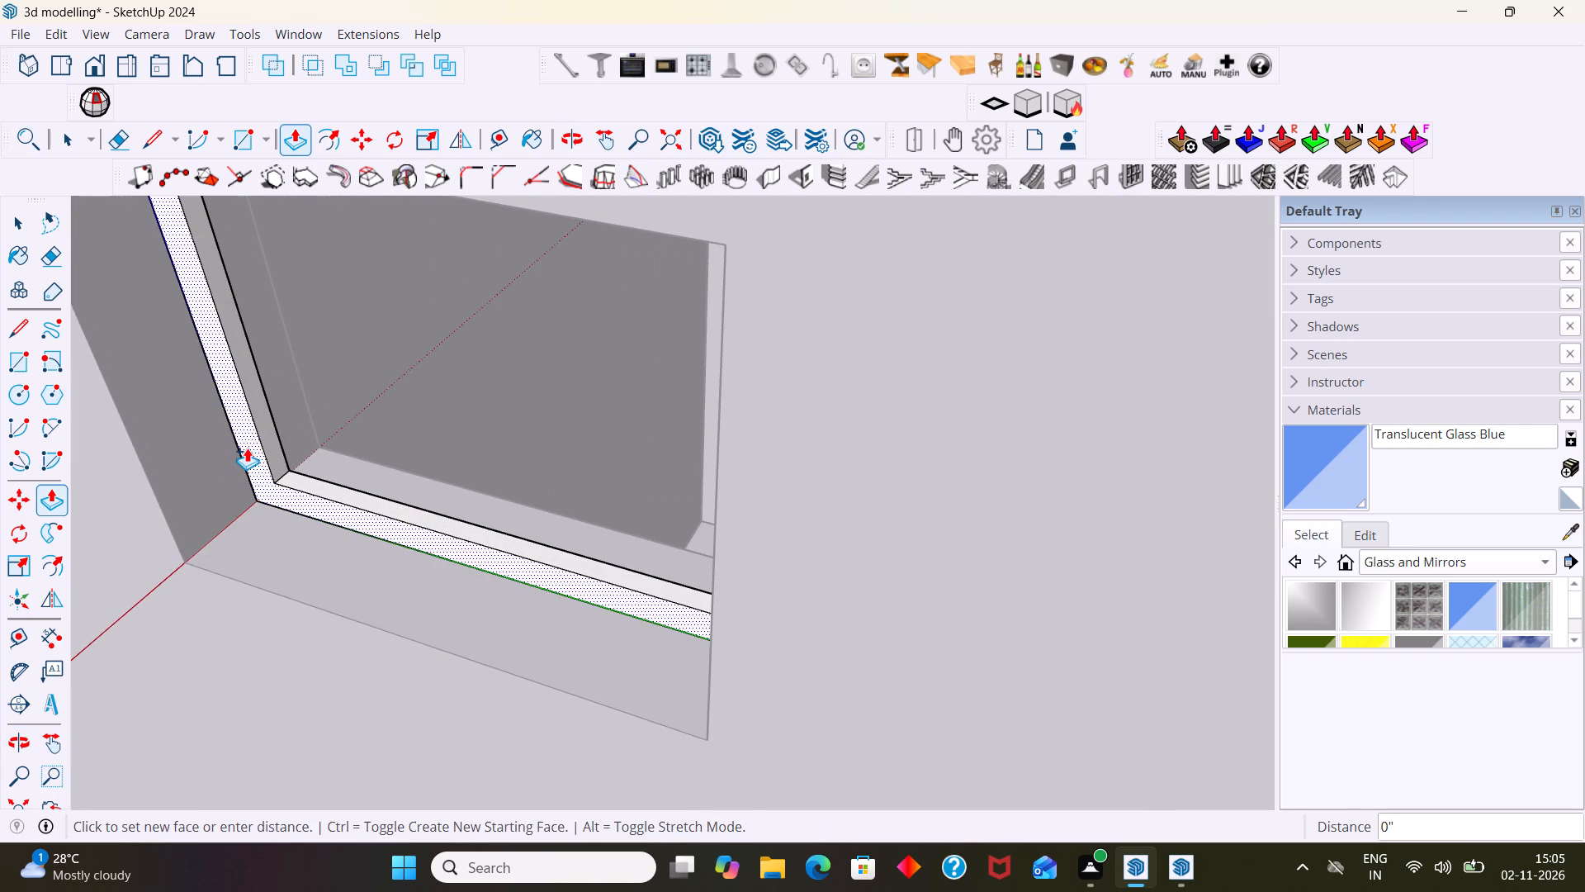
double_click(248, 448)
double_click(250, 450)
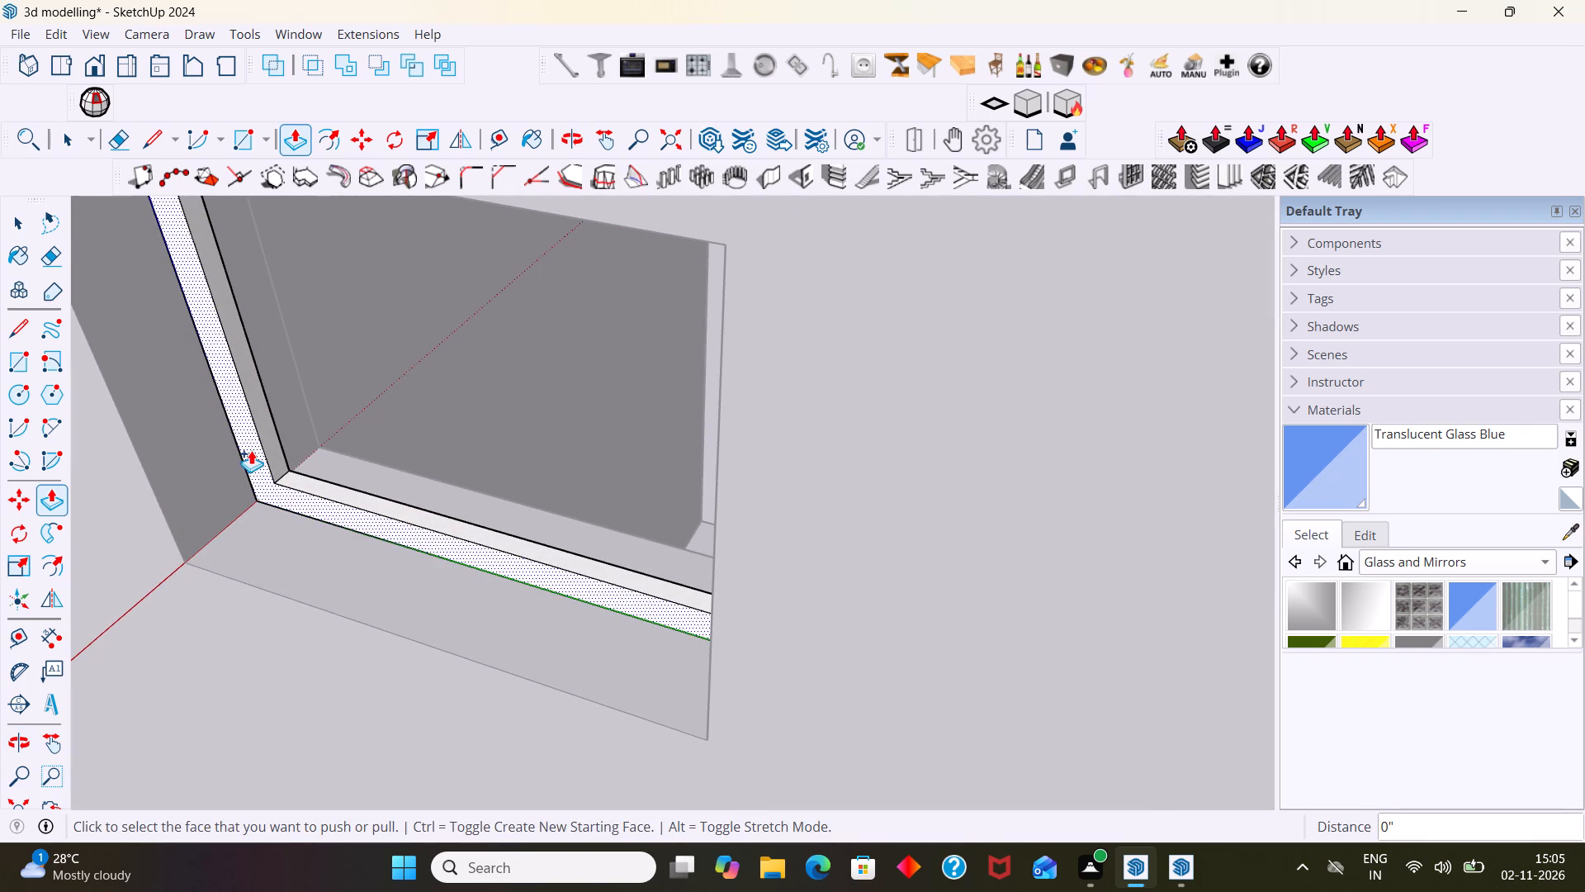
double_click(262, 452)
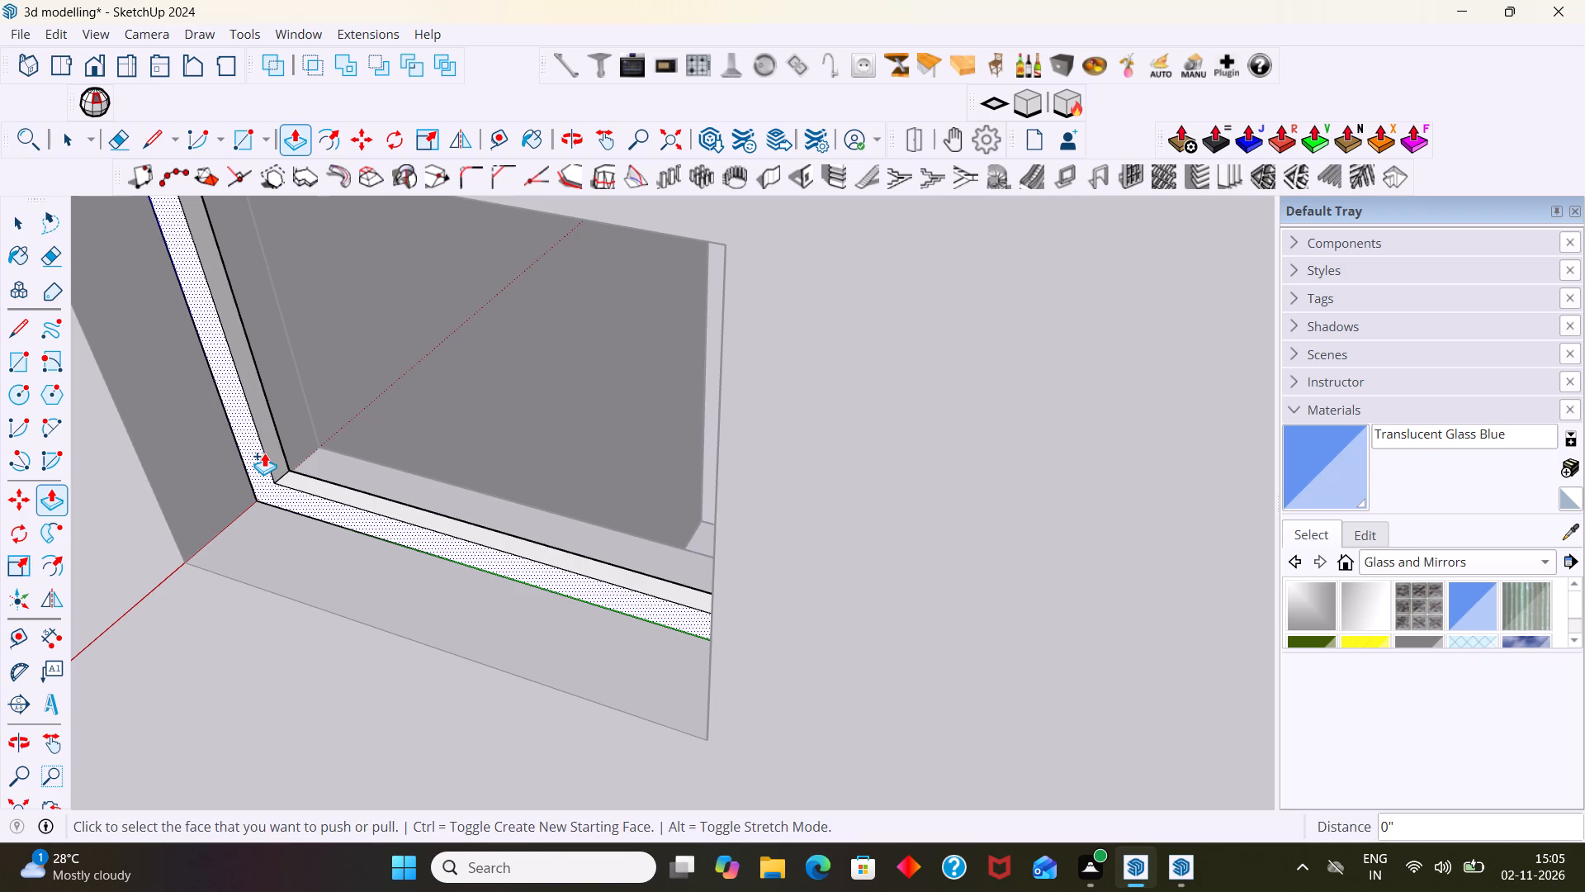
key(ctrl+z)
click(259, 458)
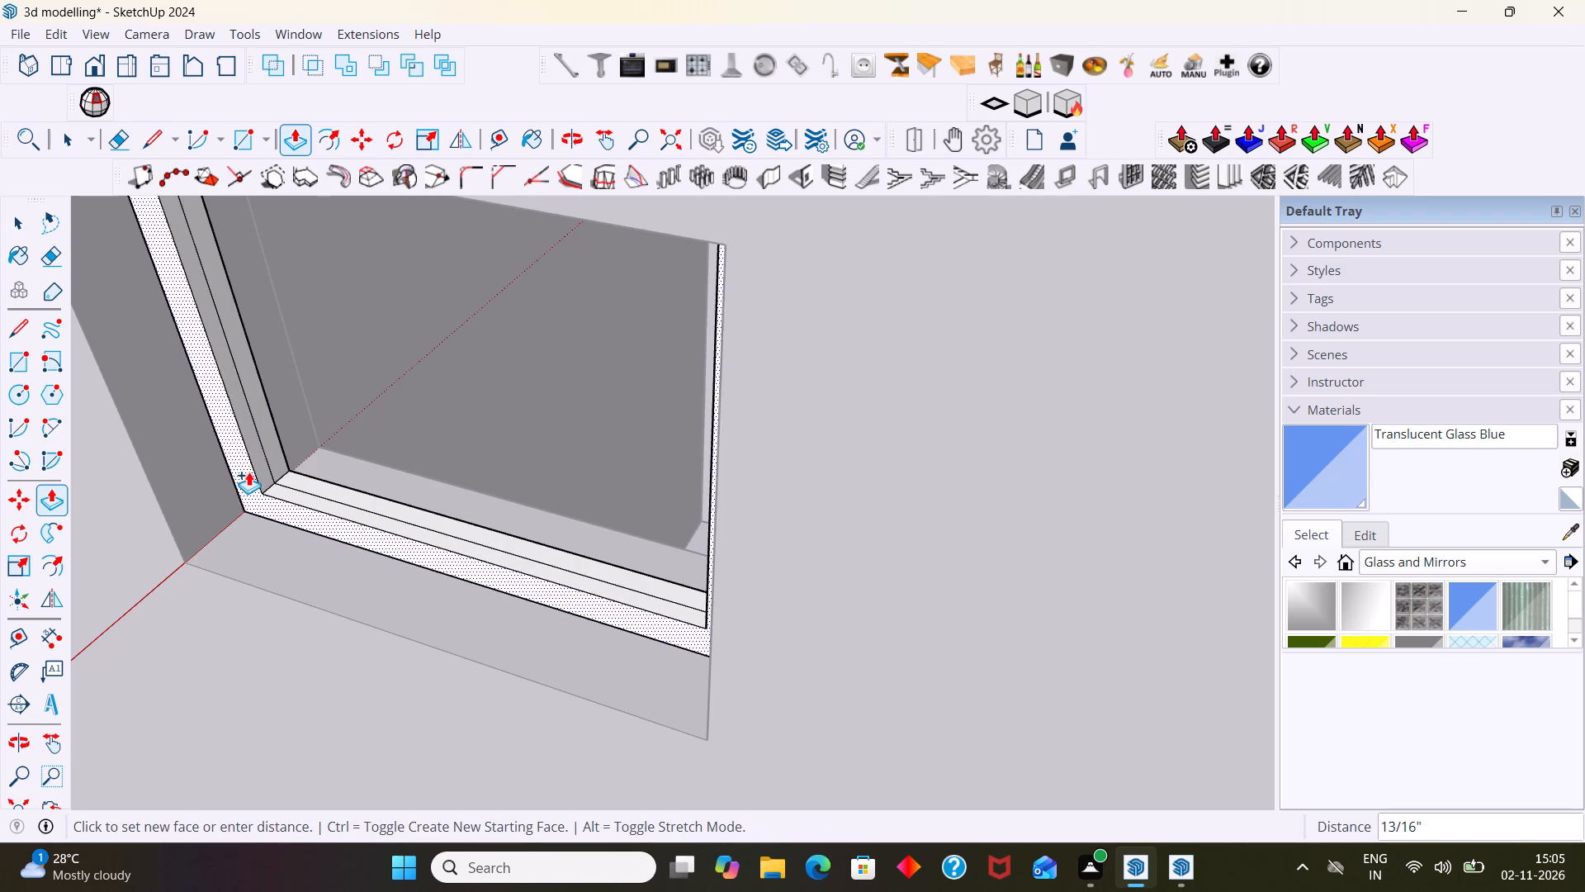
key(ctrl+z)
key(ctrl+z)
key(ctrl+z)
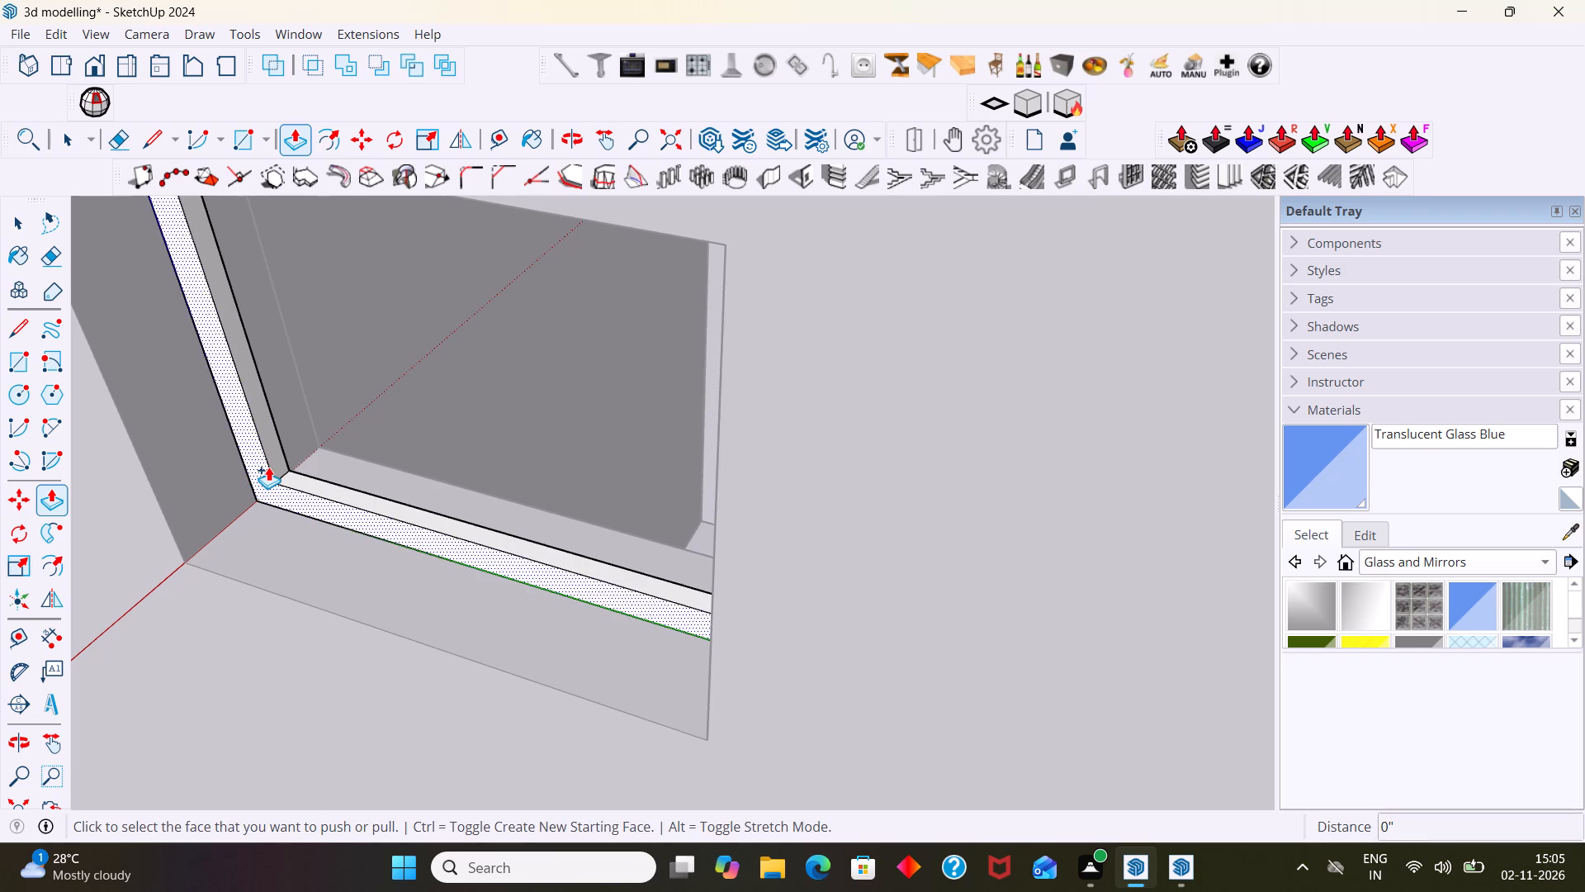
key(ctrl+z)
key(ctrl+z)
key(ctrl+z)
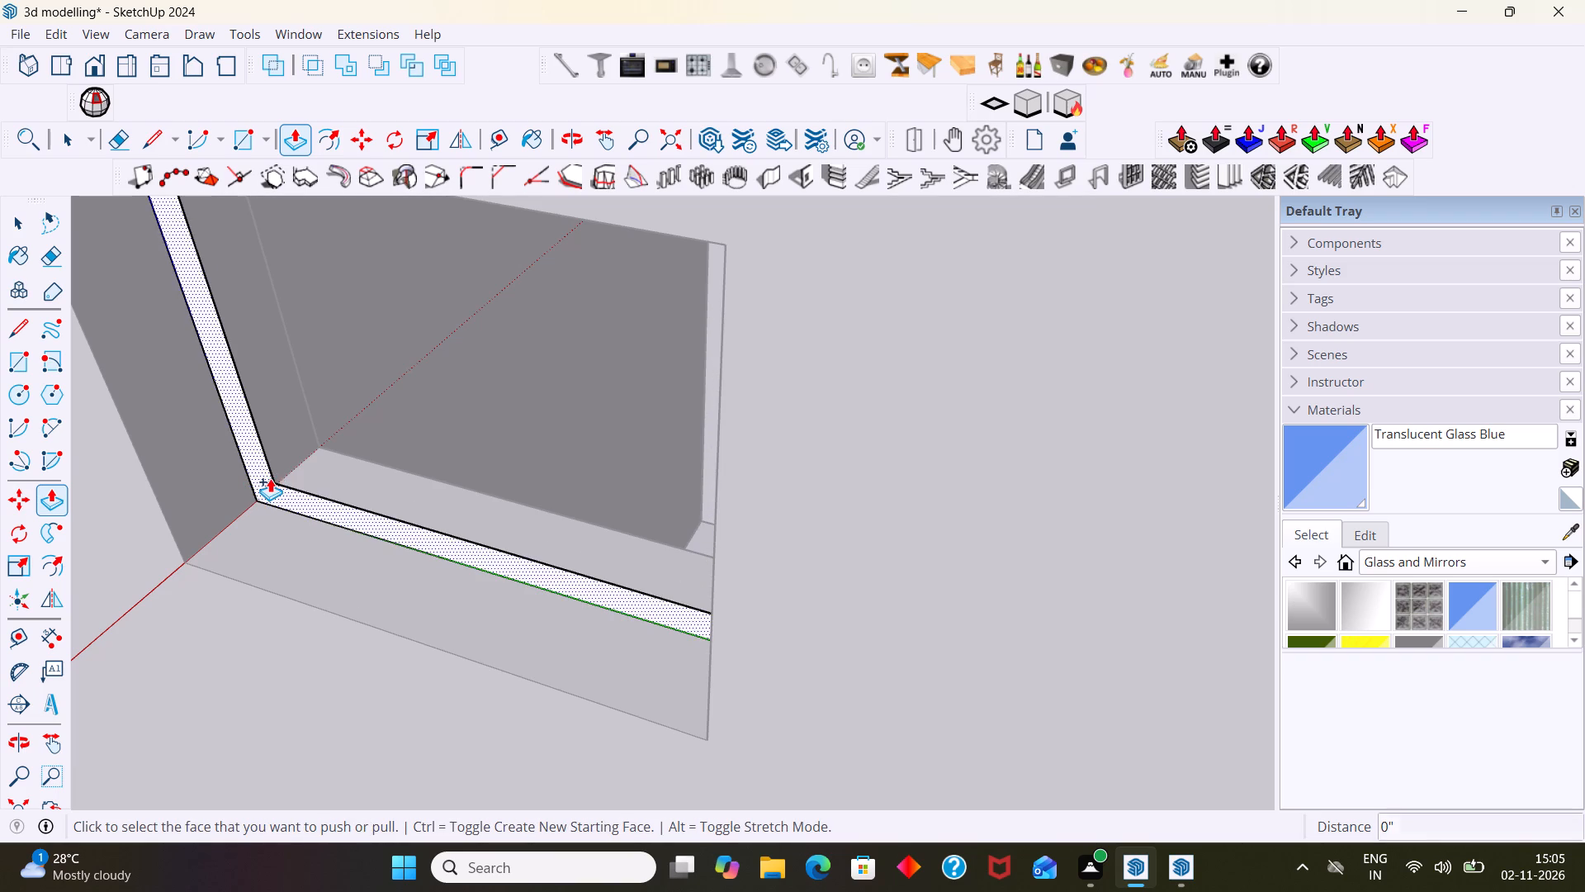
Extrude the small window's flat frame face outward by 1".
click(270, 478)
key(1)
key(shift+quotedbl)
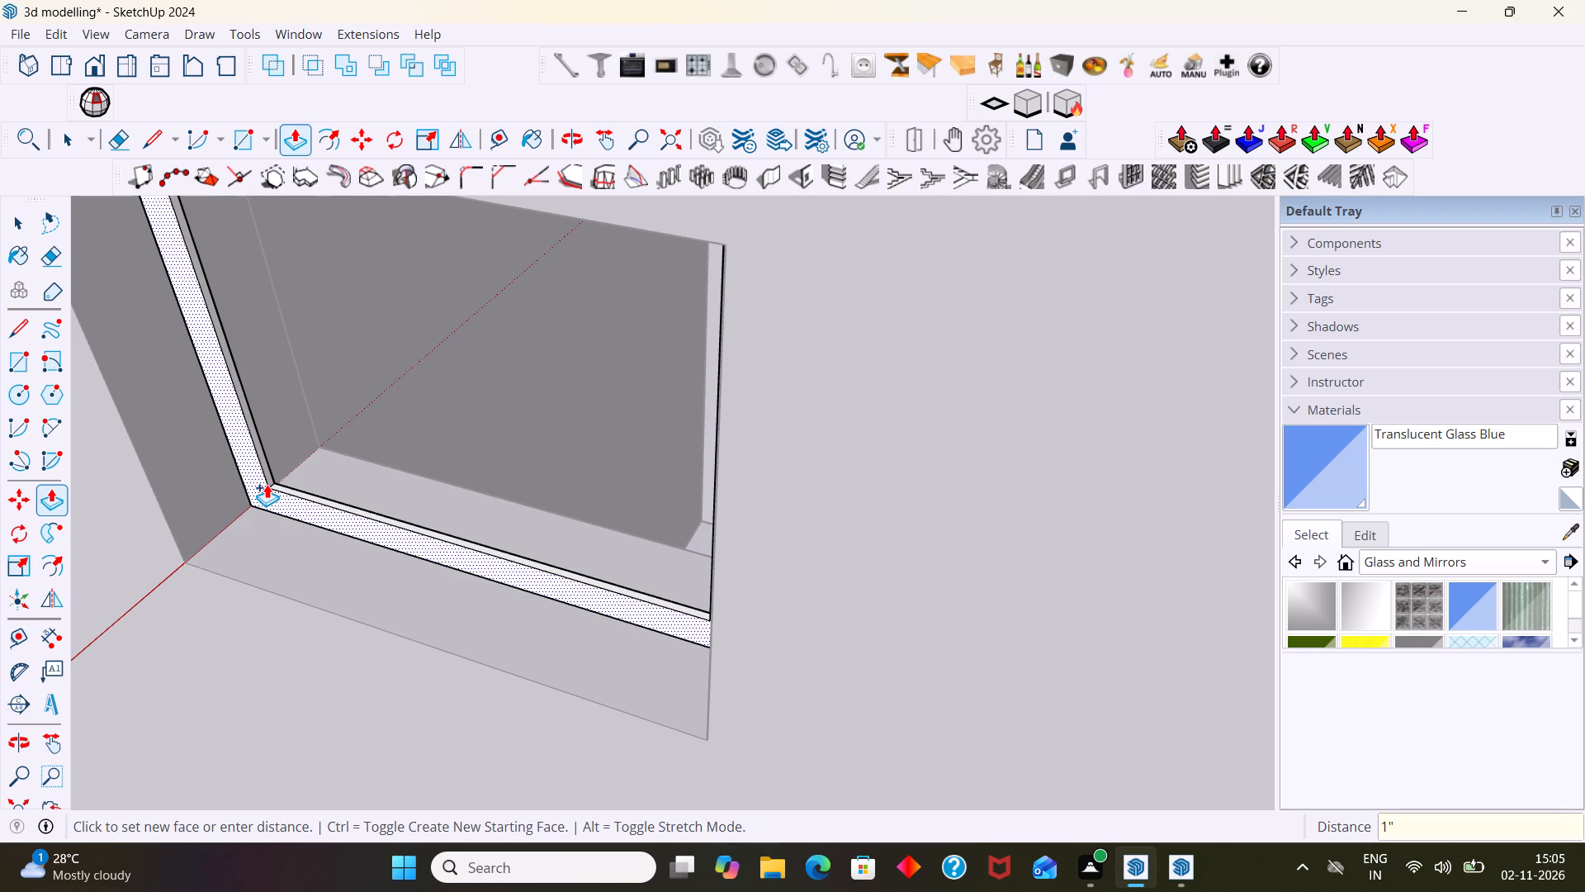
key(Return)
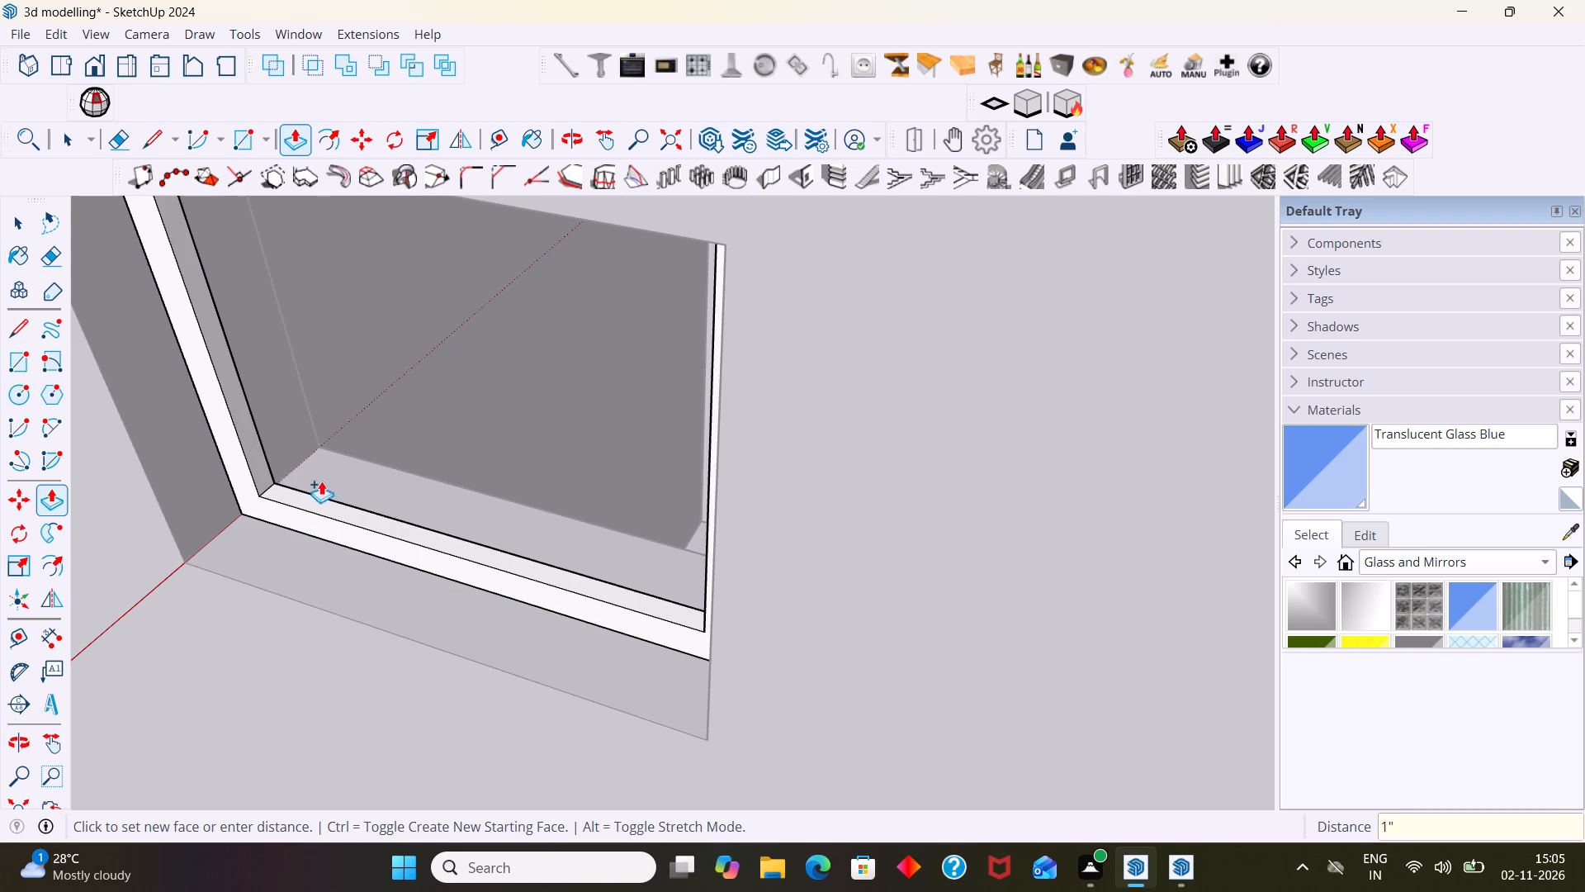
Repeat the 1" extrusion on the opposite face of the small window's frame.
scroll(337, 590, down, 2)
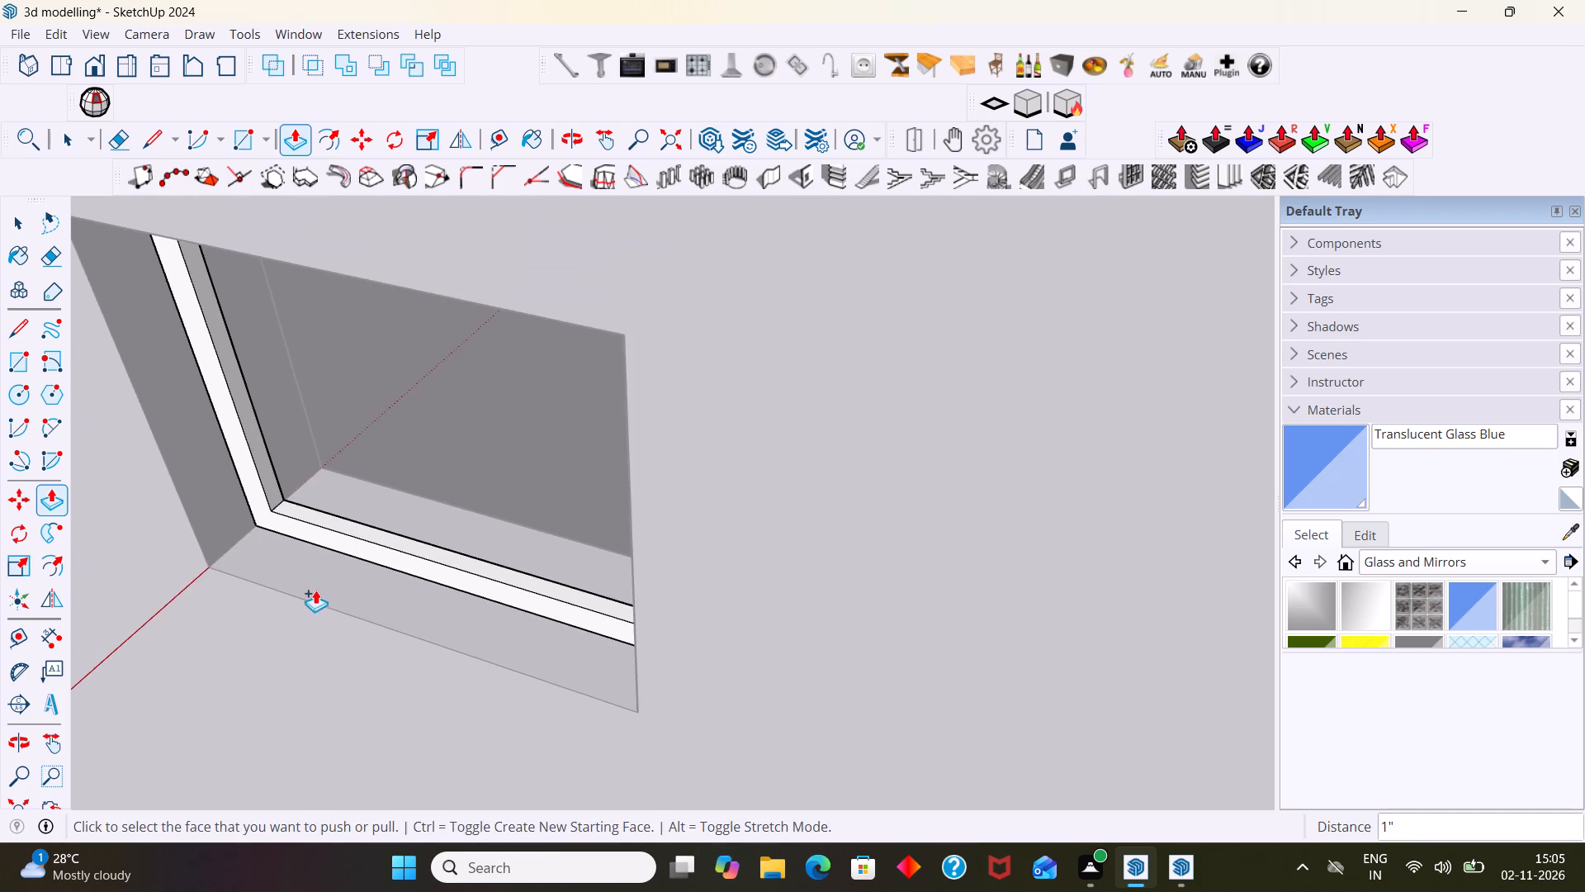
middle_drag(361, 616, 1223, 471)
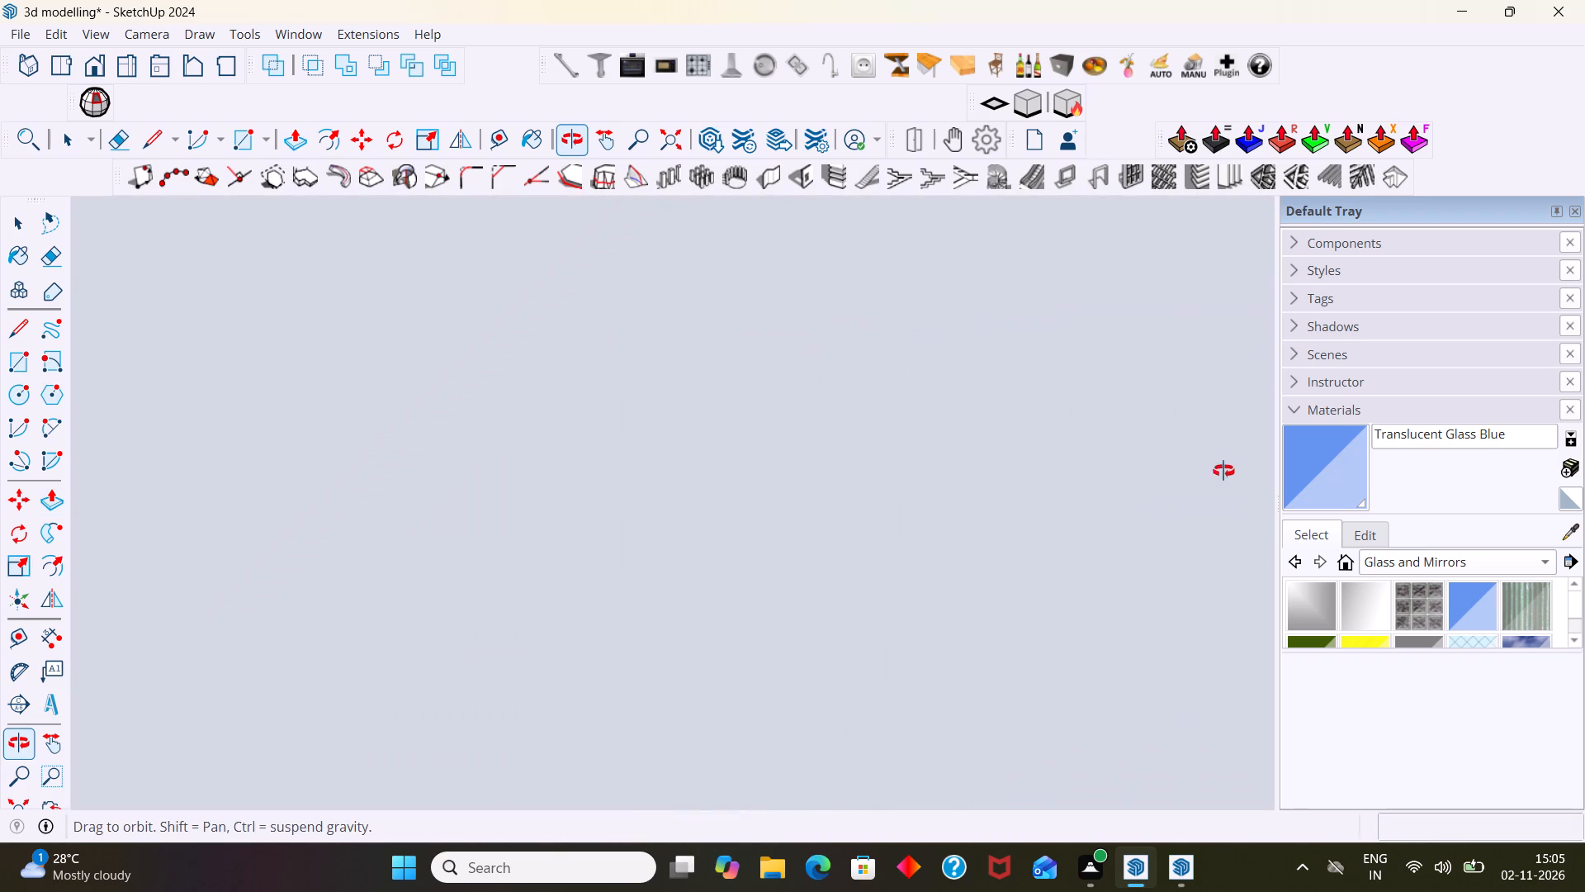
middle_drag(1223, 471, 906, 520)
scroll(874, 517, down, 6)
scroll(759, 567, up, 10)
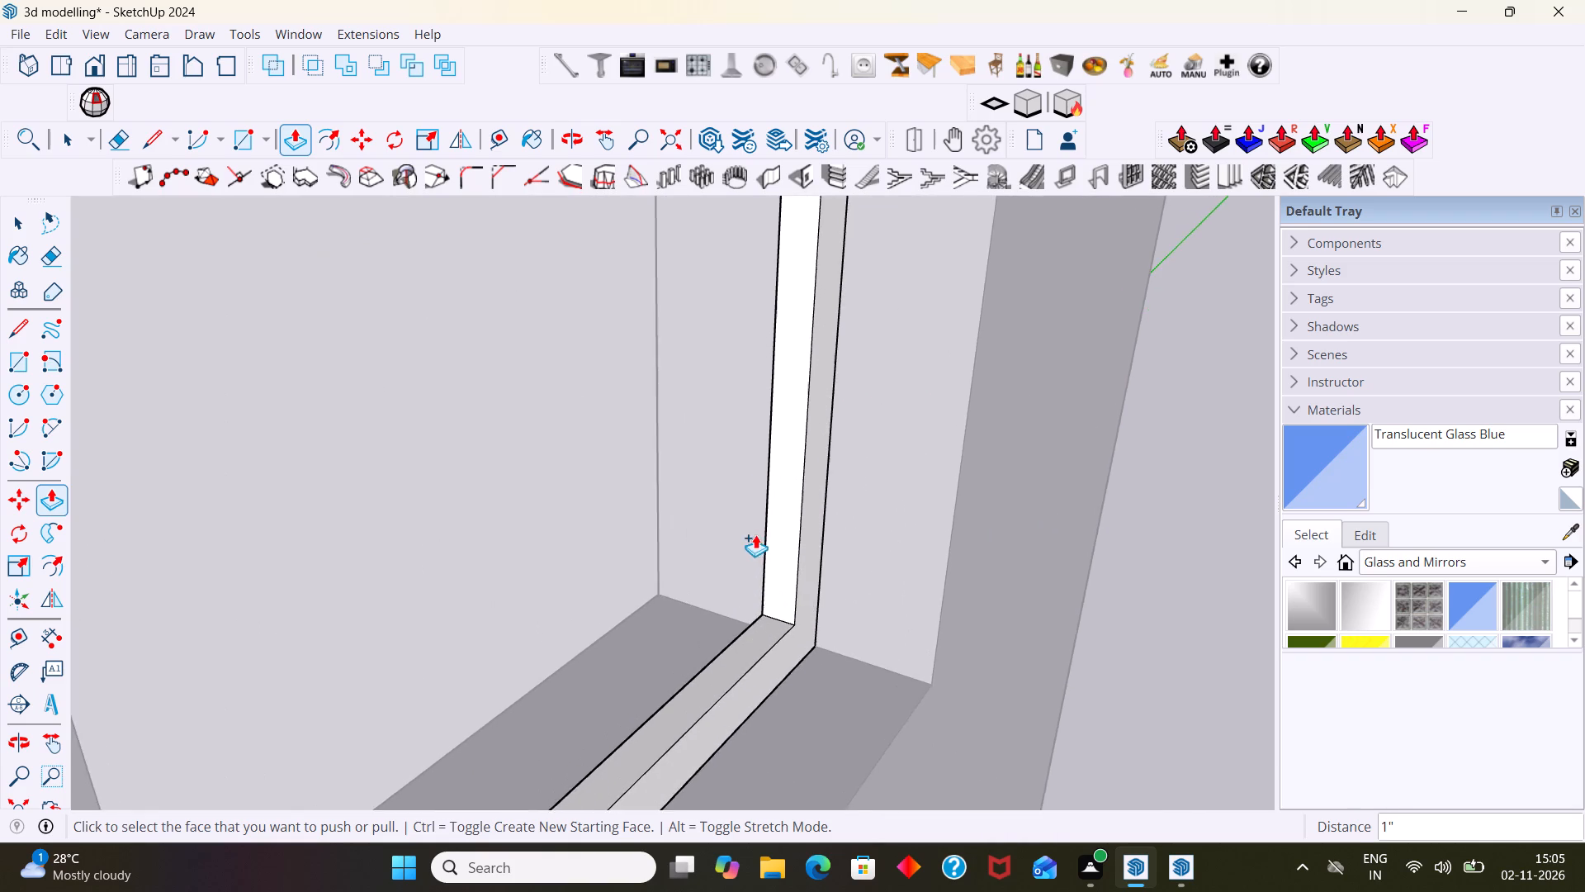
middle_drag(756, 525, 849, 520)
scroll(849, 520, up, 11)
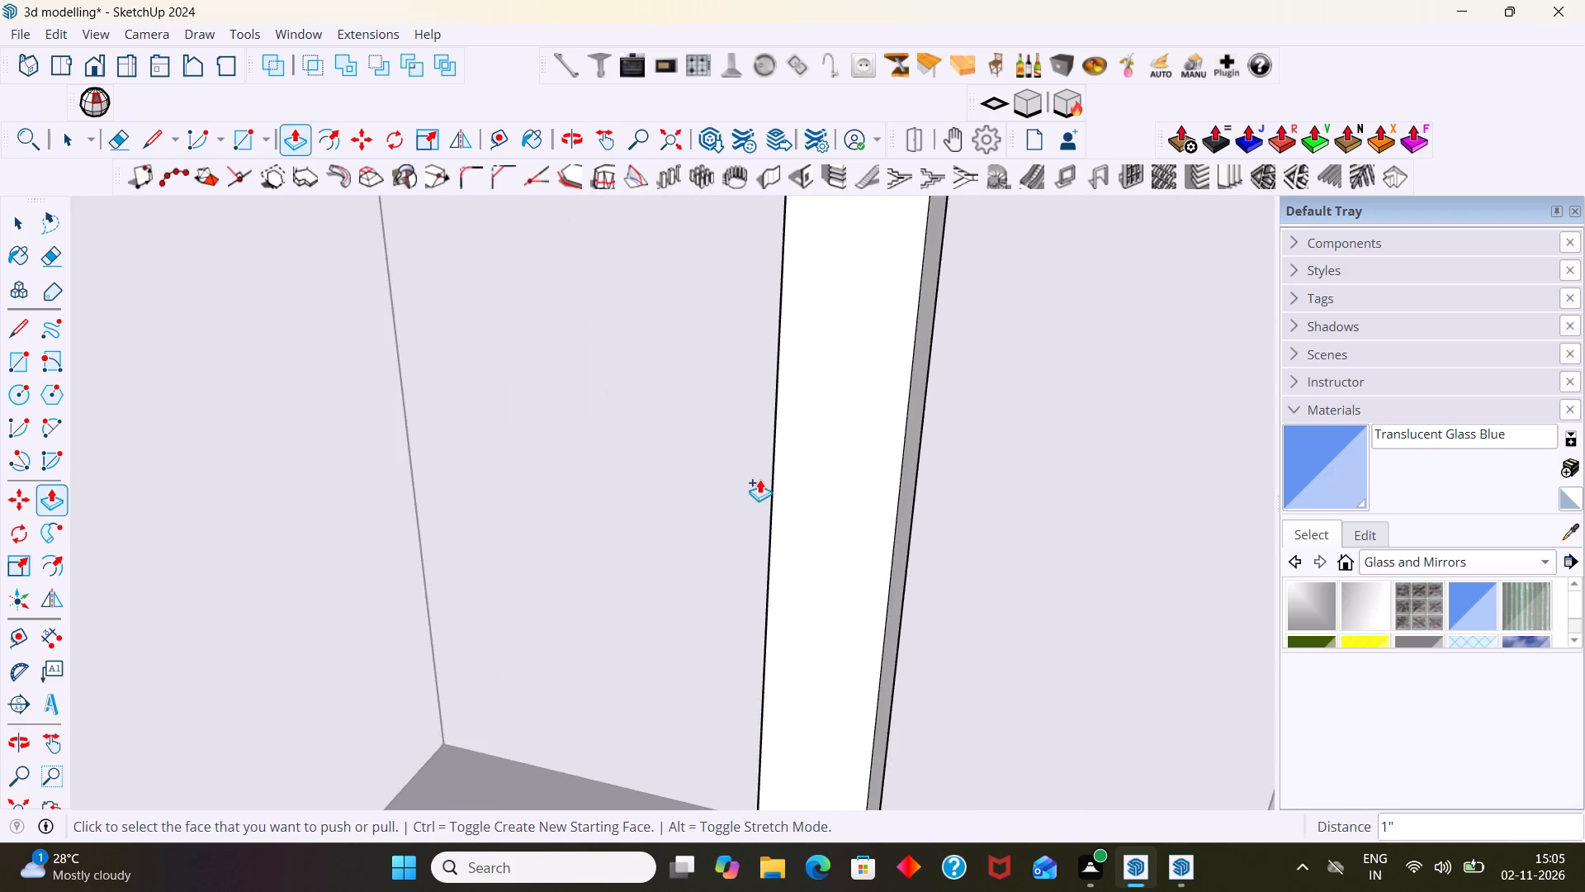
middle_drag(759, 480, 887, 482)
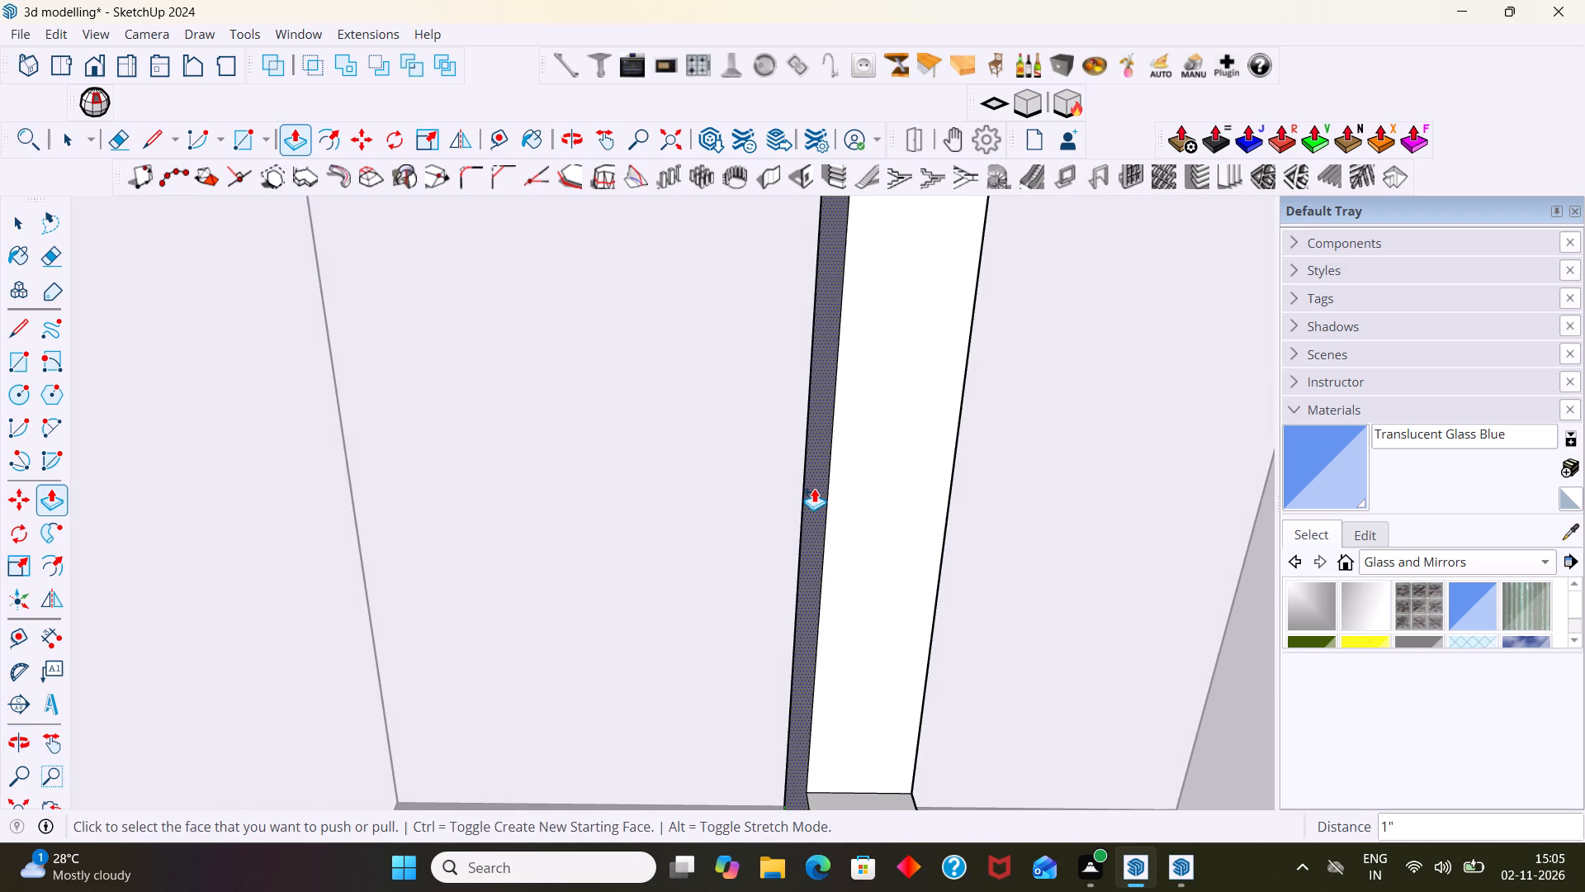
double_click(814, 488)
scroll(814, 488, down, 10)
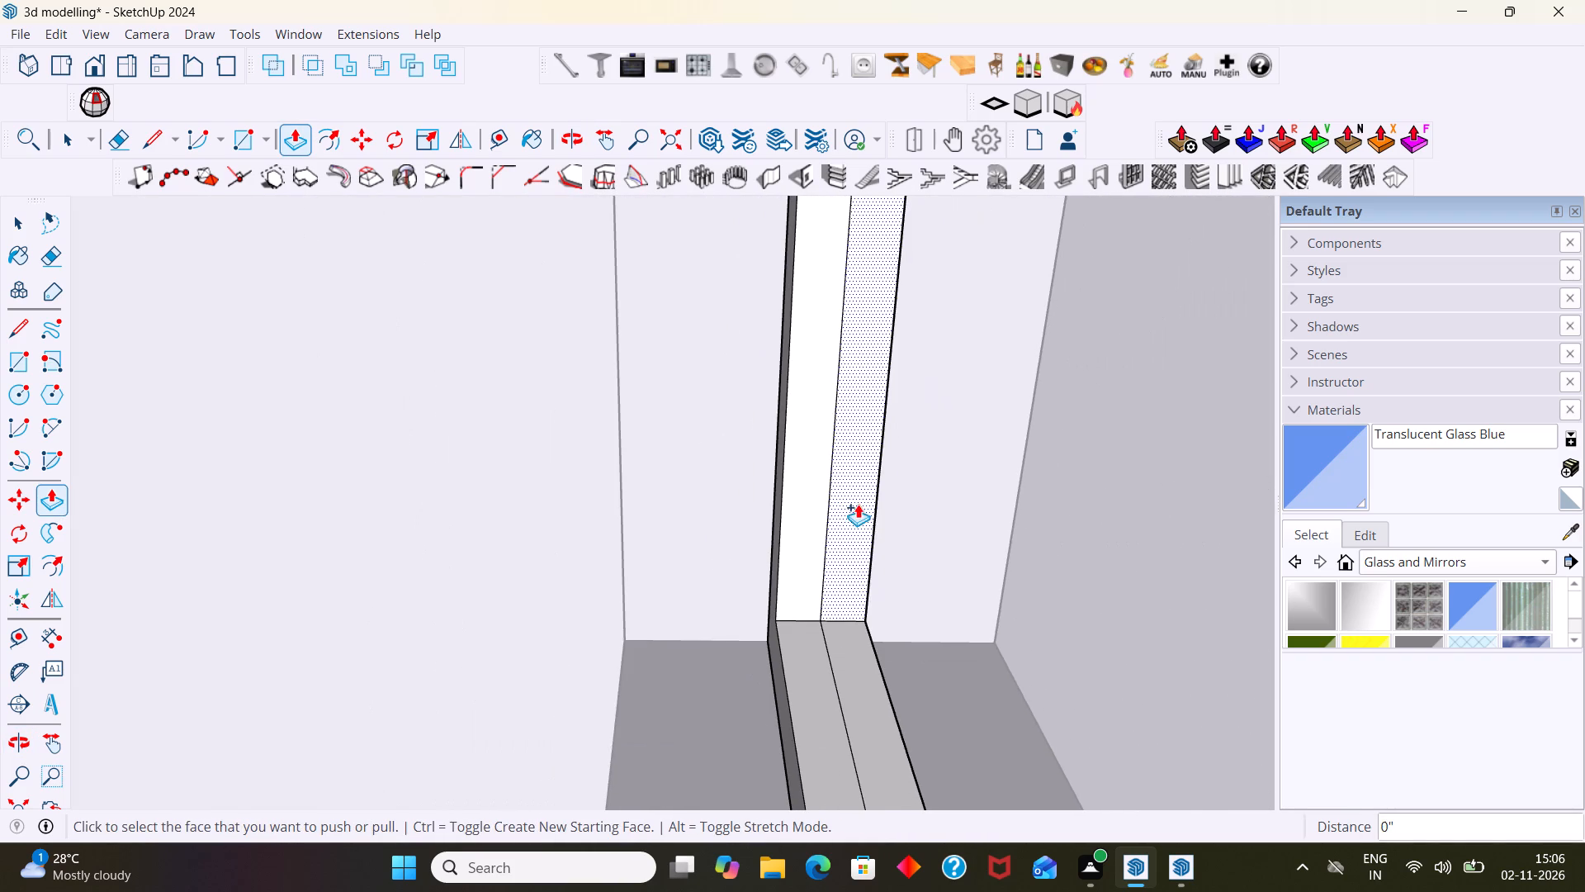
Close the small window's frame group and return to a view of the whole house.
key(space)
middle_drag(816, 532, 707, 538)
scroll(713, 542, down, 19)
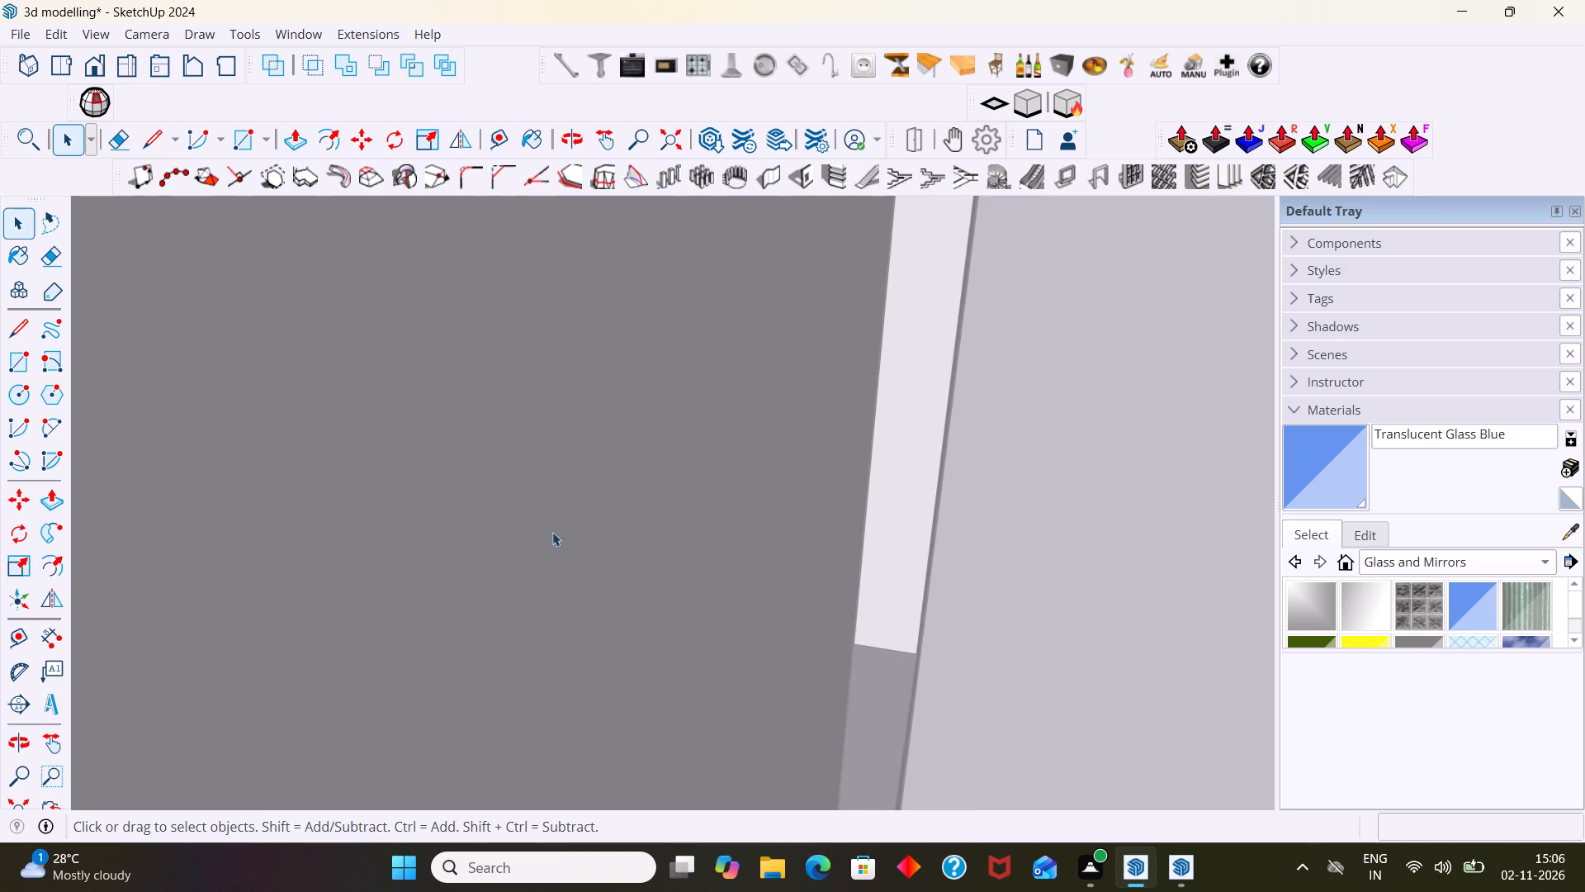
scroll(552, 532, down, 8)
click(10, 804)
scroll(162, 705, down, 2)
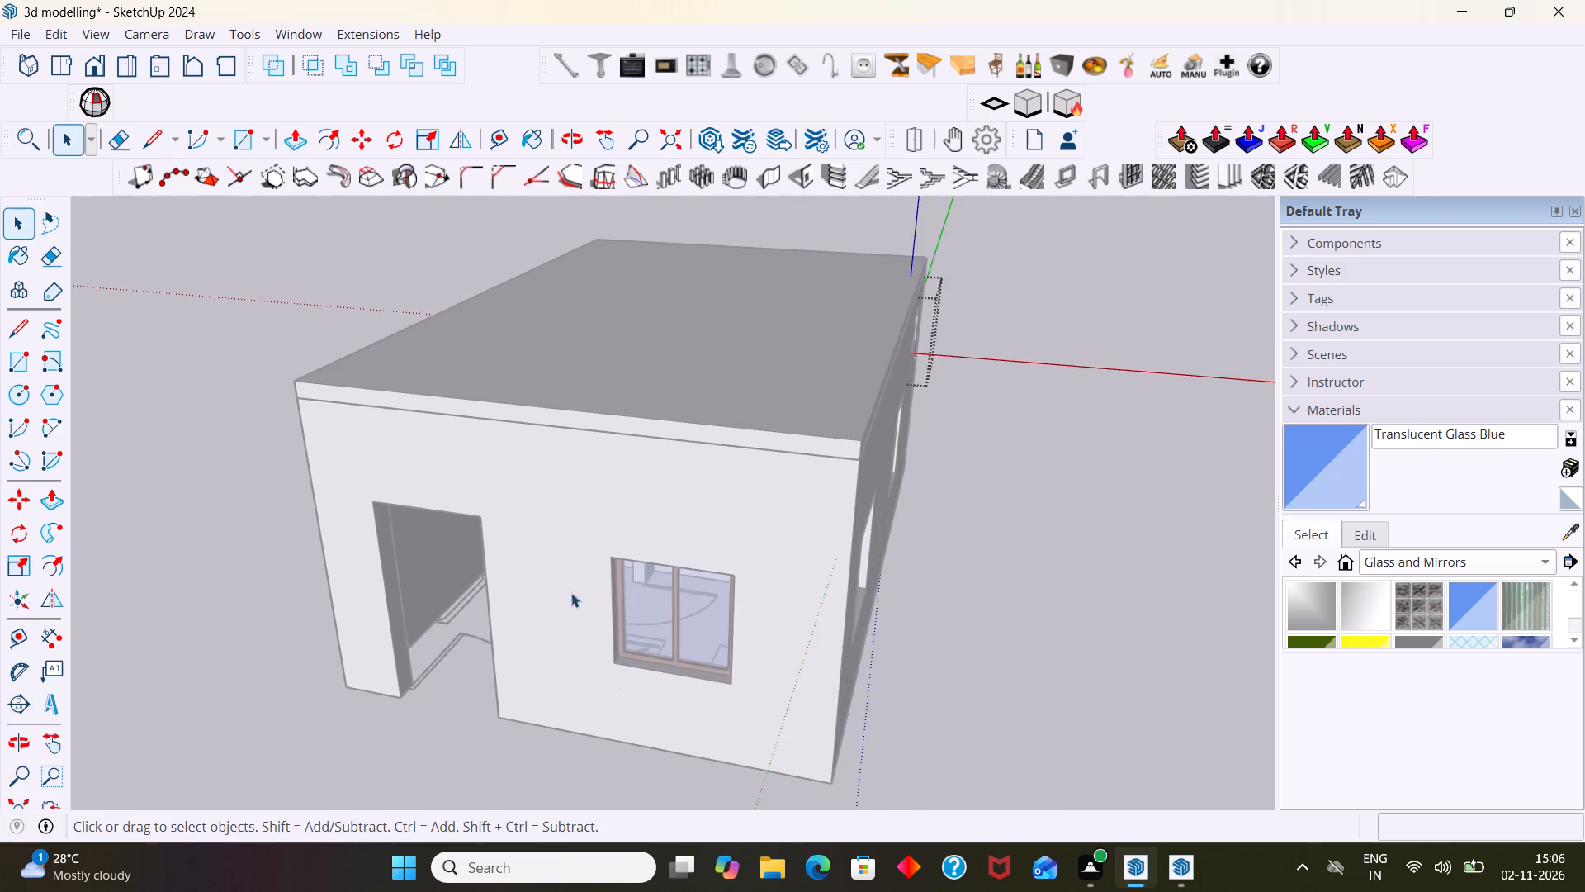
scroll(607, 576, up, 3)
key(space)
click(1089, 543)
scroll(733, 575, up, 1)
scroll(712, 598, down, 5)
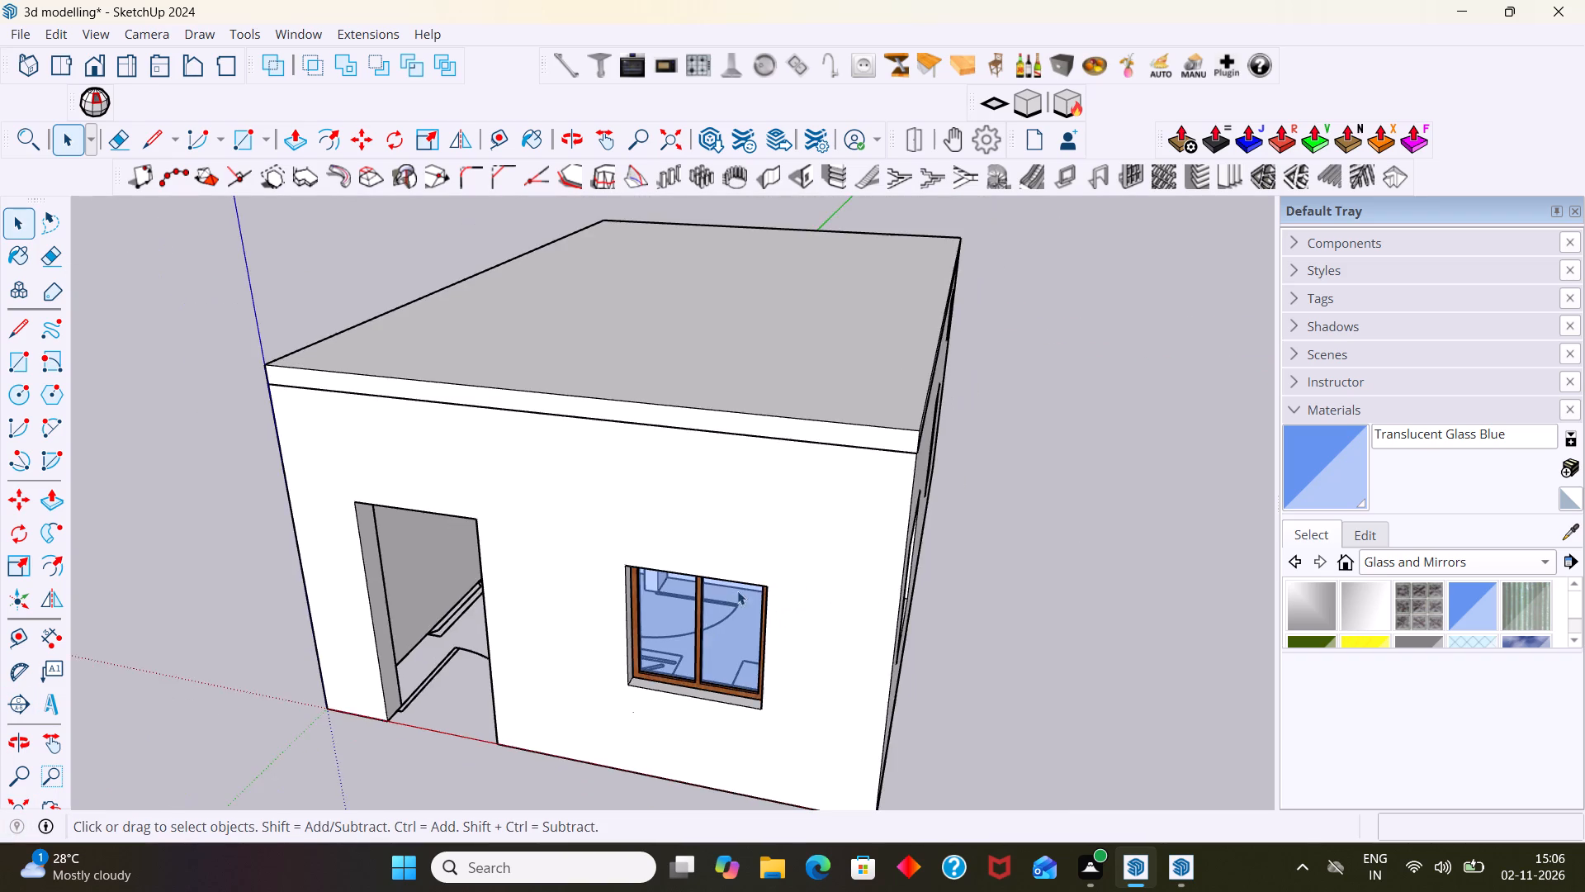
Inspect the small high window's frame from outside and up close, alongside the neighbouring cherry-framed window.
scroll(737, 591, down, 4)
middle_drag(867, 510, 501, 514)
scroll(1020, 476, up, 17)
middle_drag(887, 515, 945, 501)
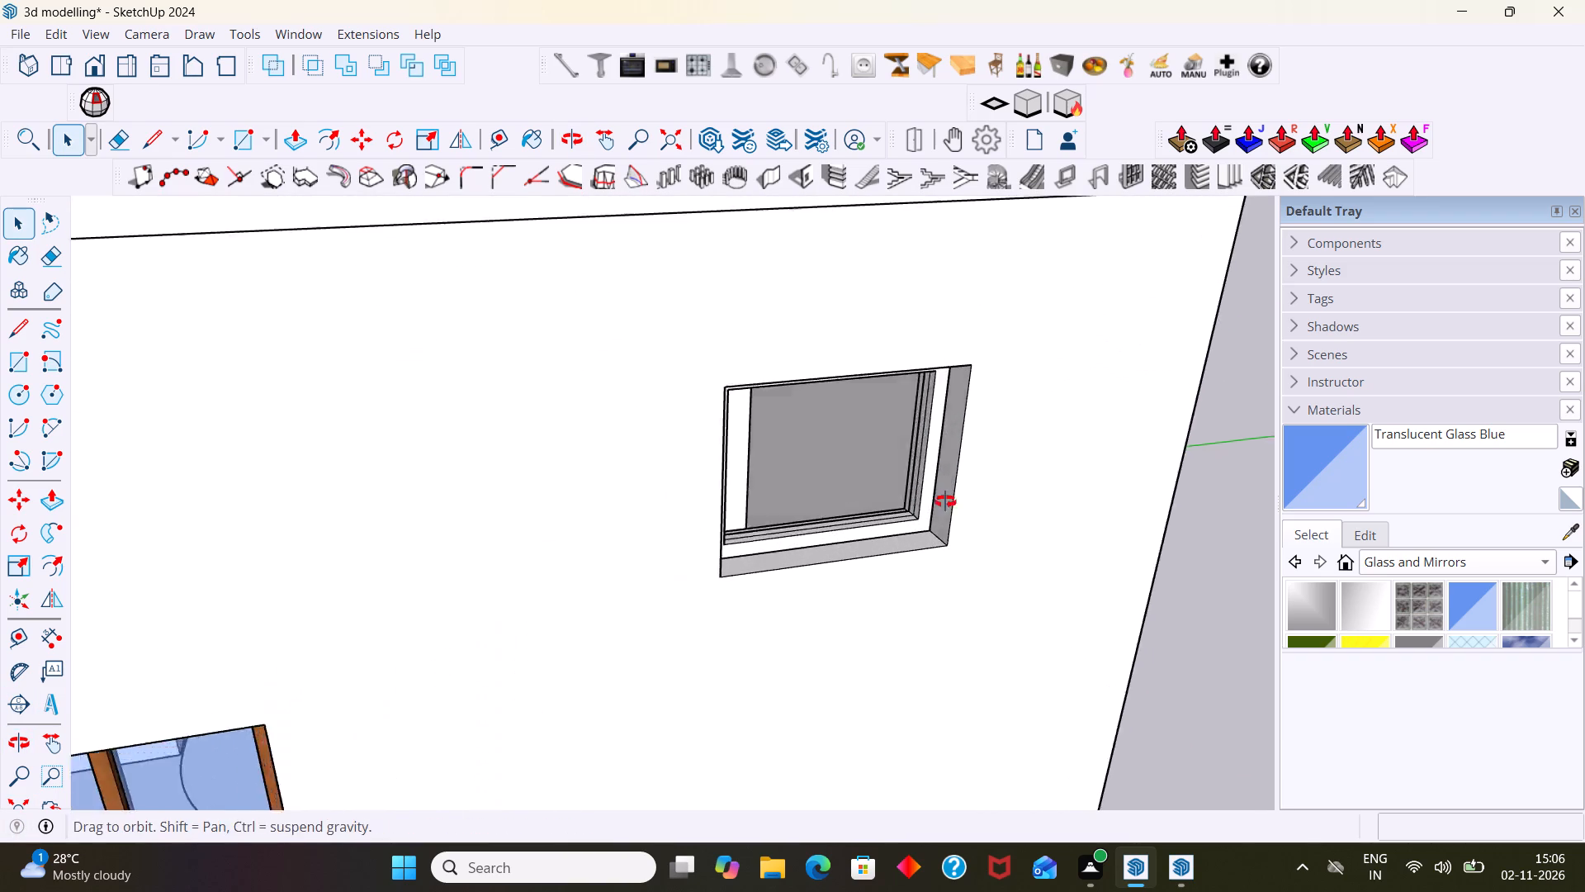
middle_drag(945, 501, 953, 501)
scroll(966, 463, up, 6)
middle_drag(1019, 473, 1053, 475)
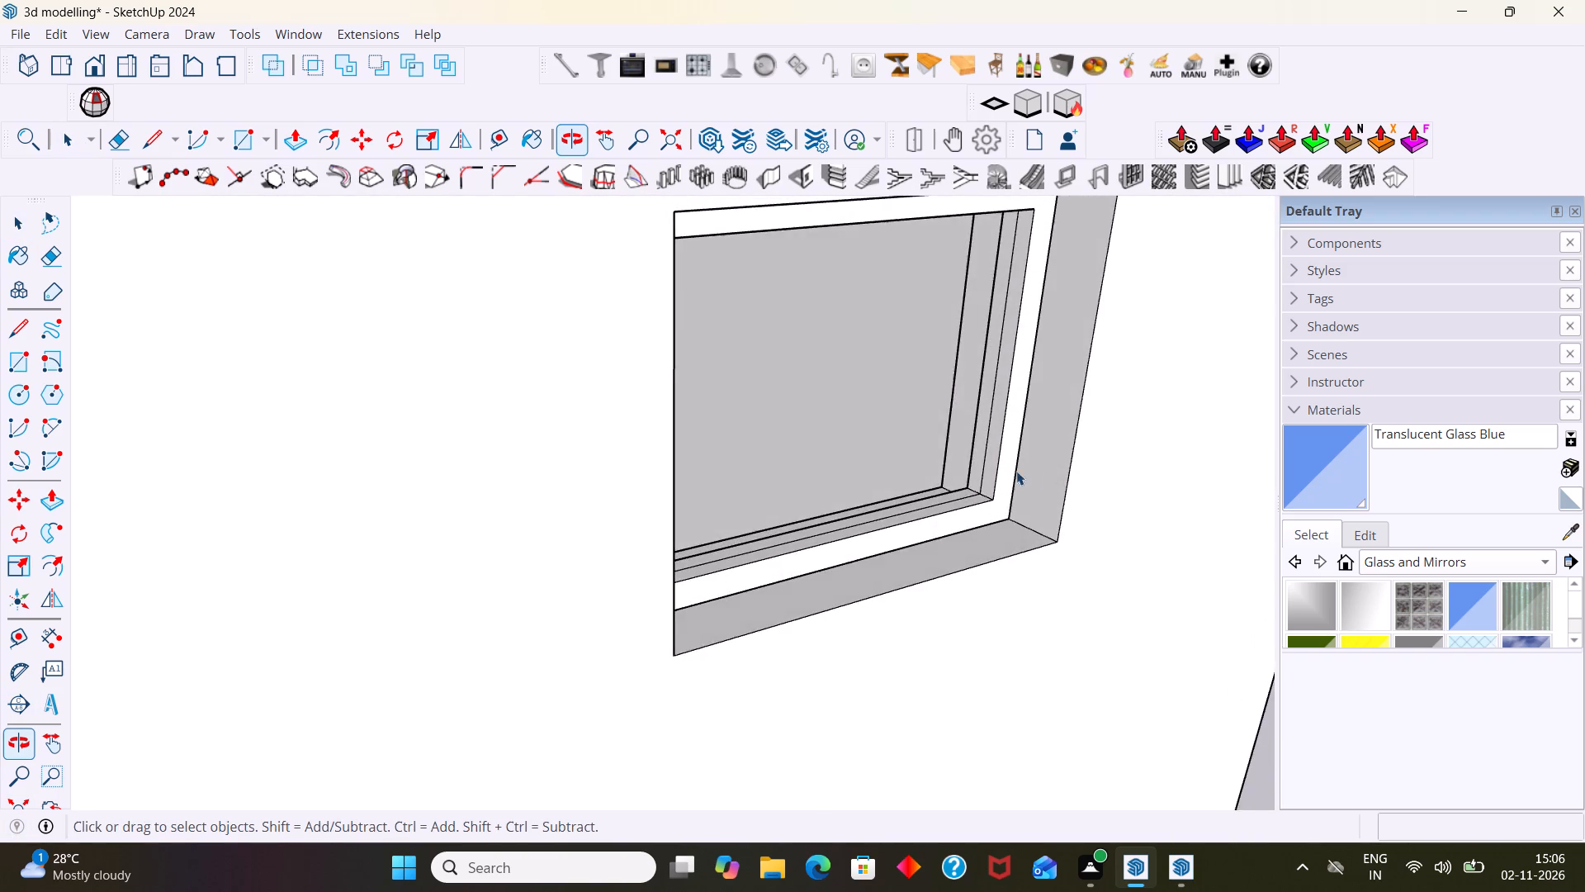
scroll(1006, 467, up, 6)
scroll(996, 460, down, 11)
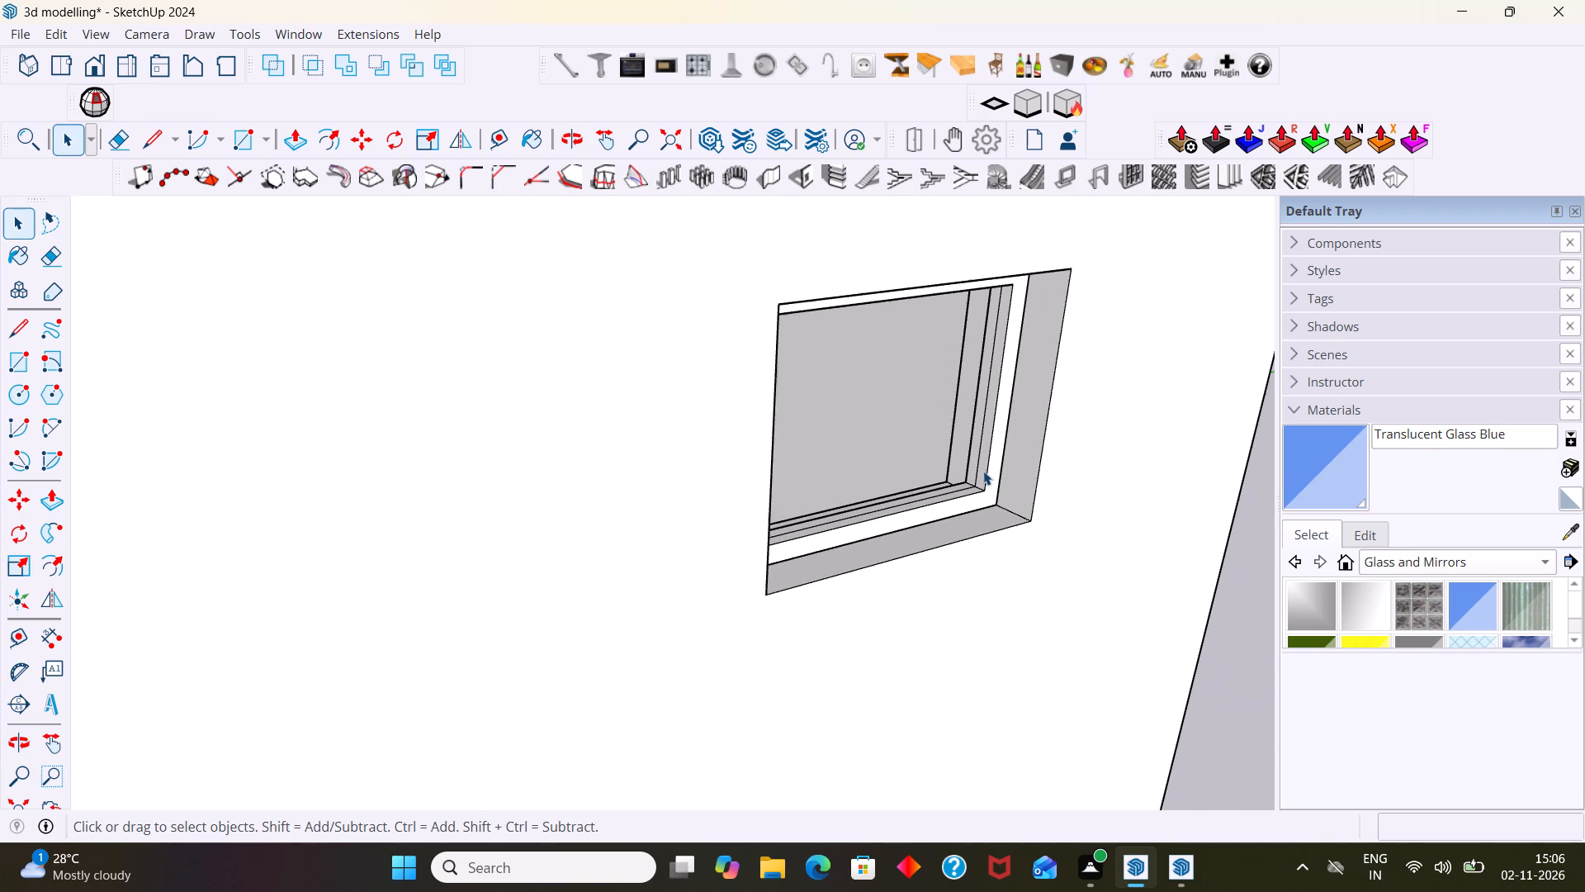
scroll(983, 471, down, 15)
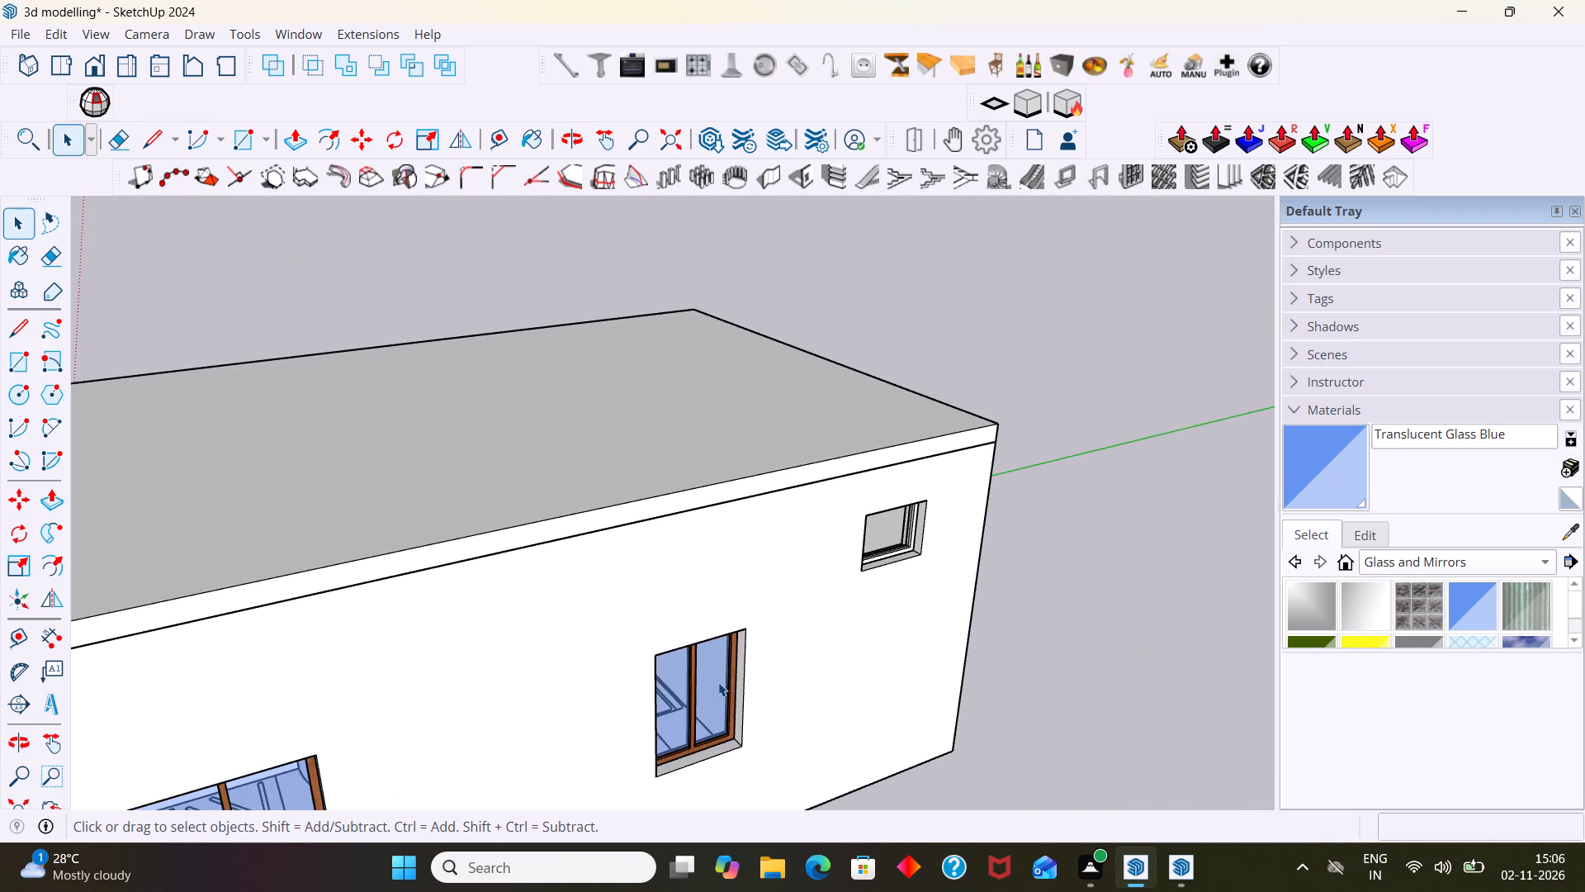
shift+middle_drag(715, 682, 548, 529)
scroll(528, 529, up, 4)
middle_drag(504, 539, 376, 539)
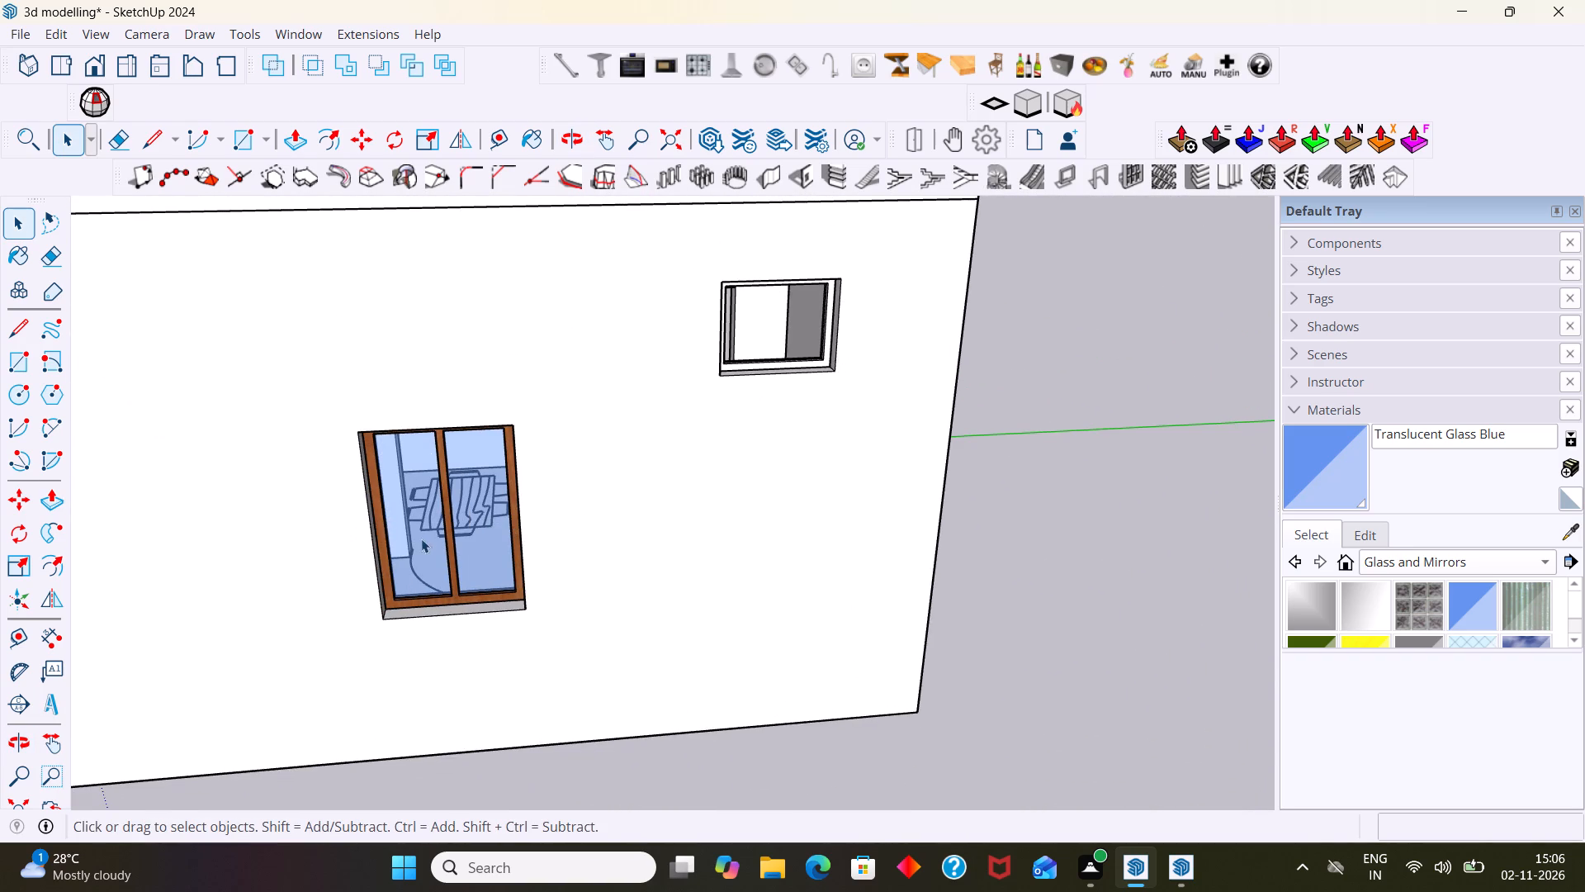
scroll(408, 532, up, 3)
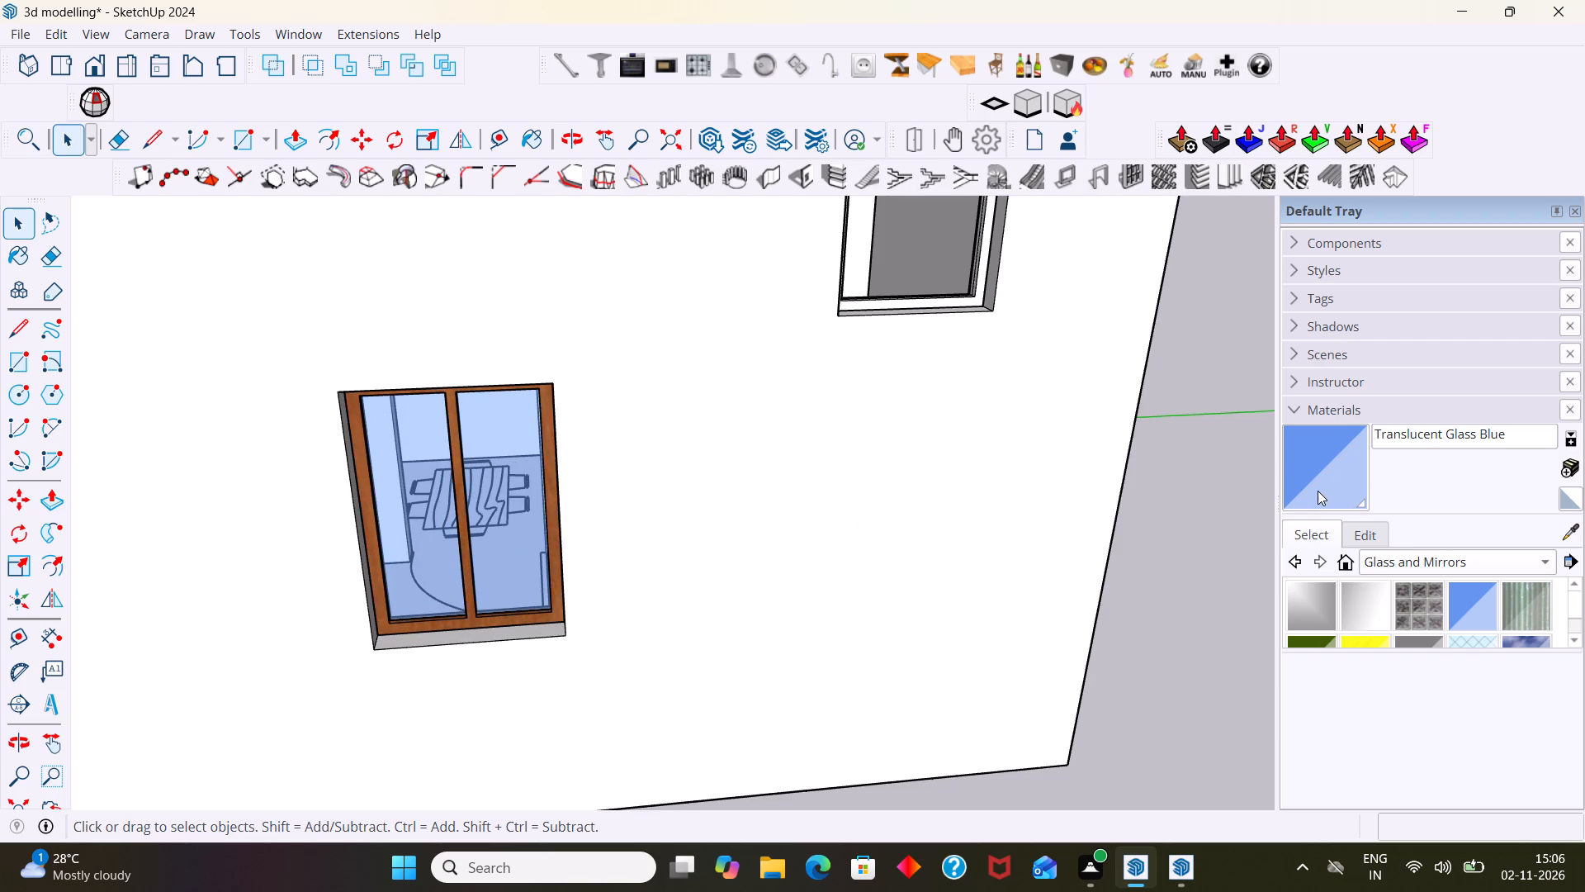
scroll(793, 455, up, 2)
shift+middle_drag(802, 443, 722, 546)
scroll(856, 429, down, 2)
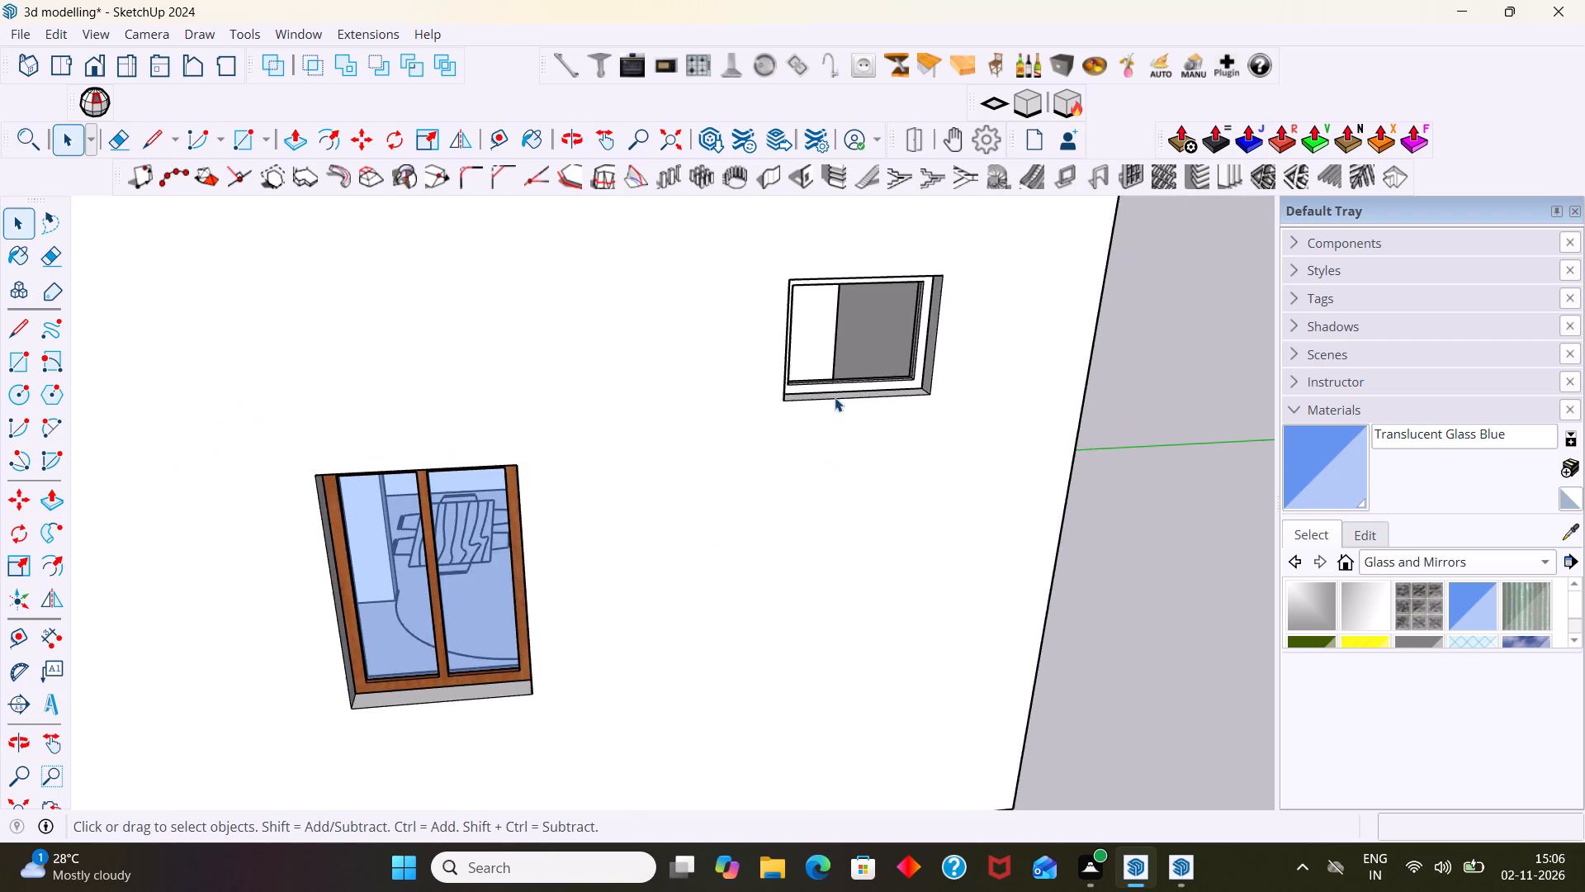
scroll(835, 397, down, 2)
middle_drag(814, 401, 774, 525)
scroll(815, 489, up, 12)
middle_drag(712, 563, 542, 560)
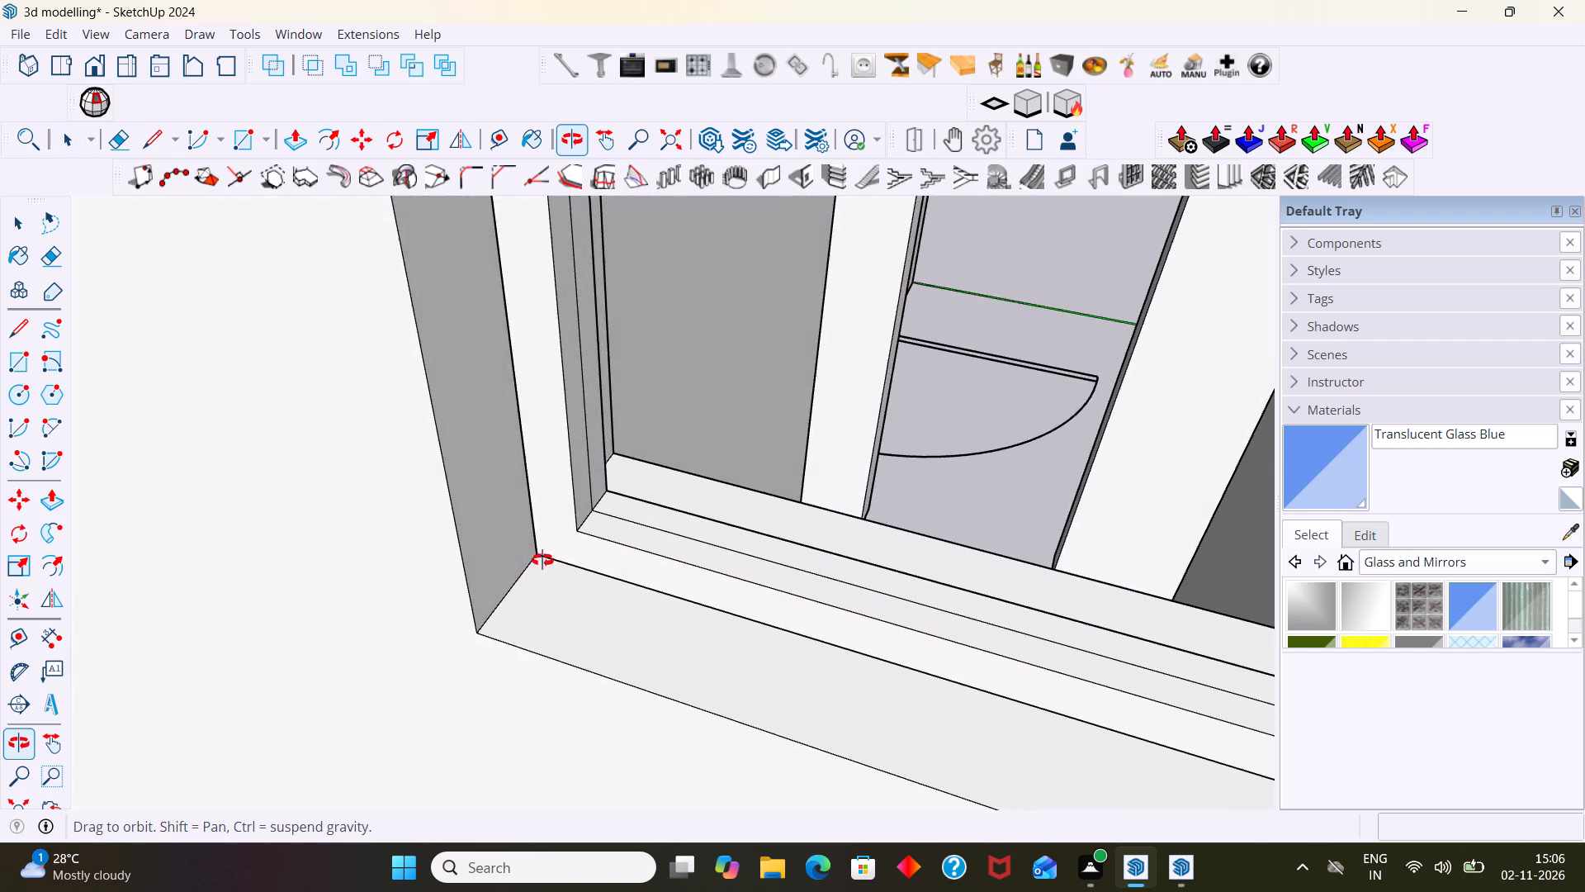
middle_drag(542, 560, 551, 551)
scroll(676, 481, up, 4)
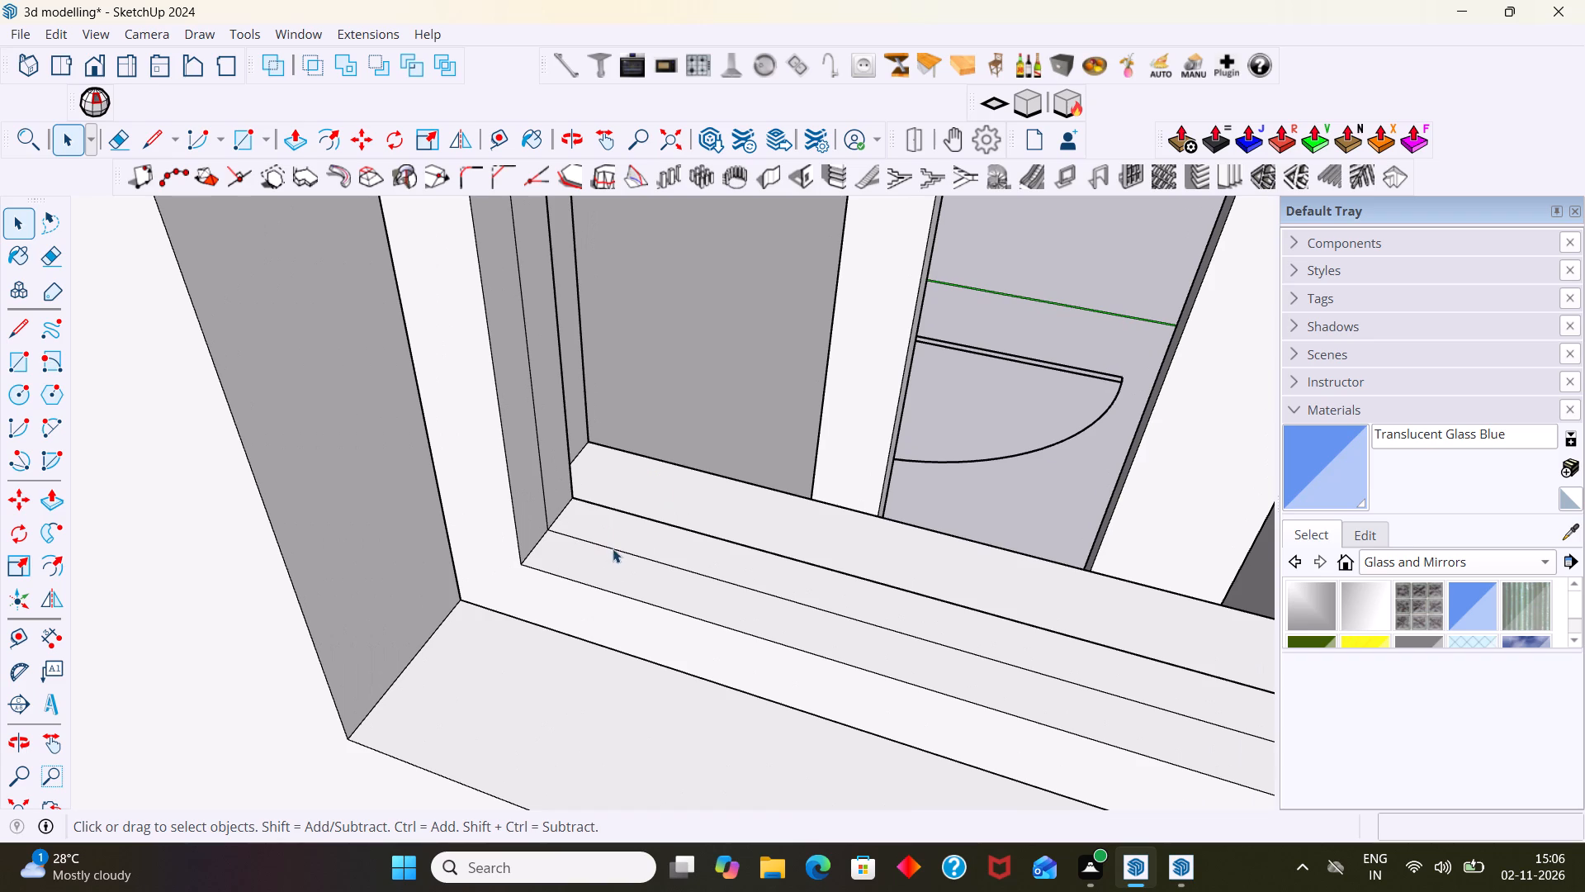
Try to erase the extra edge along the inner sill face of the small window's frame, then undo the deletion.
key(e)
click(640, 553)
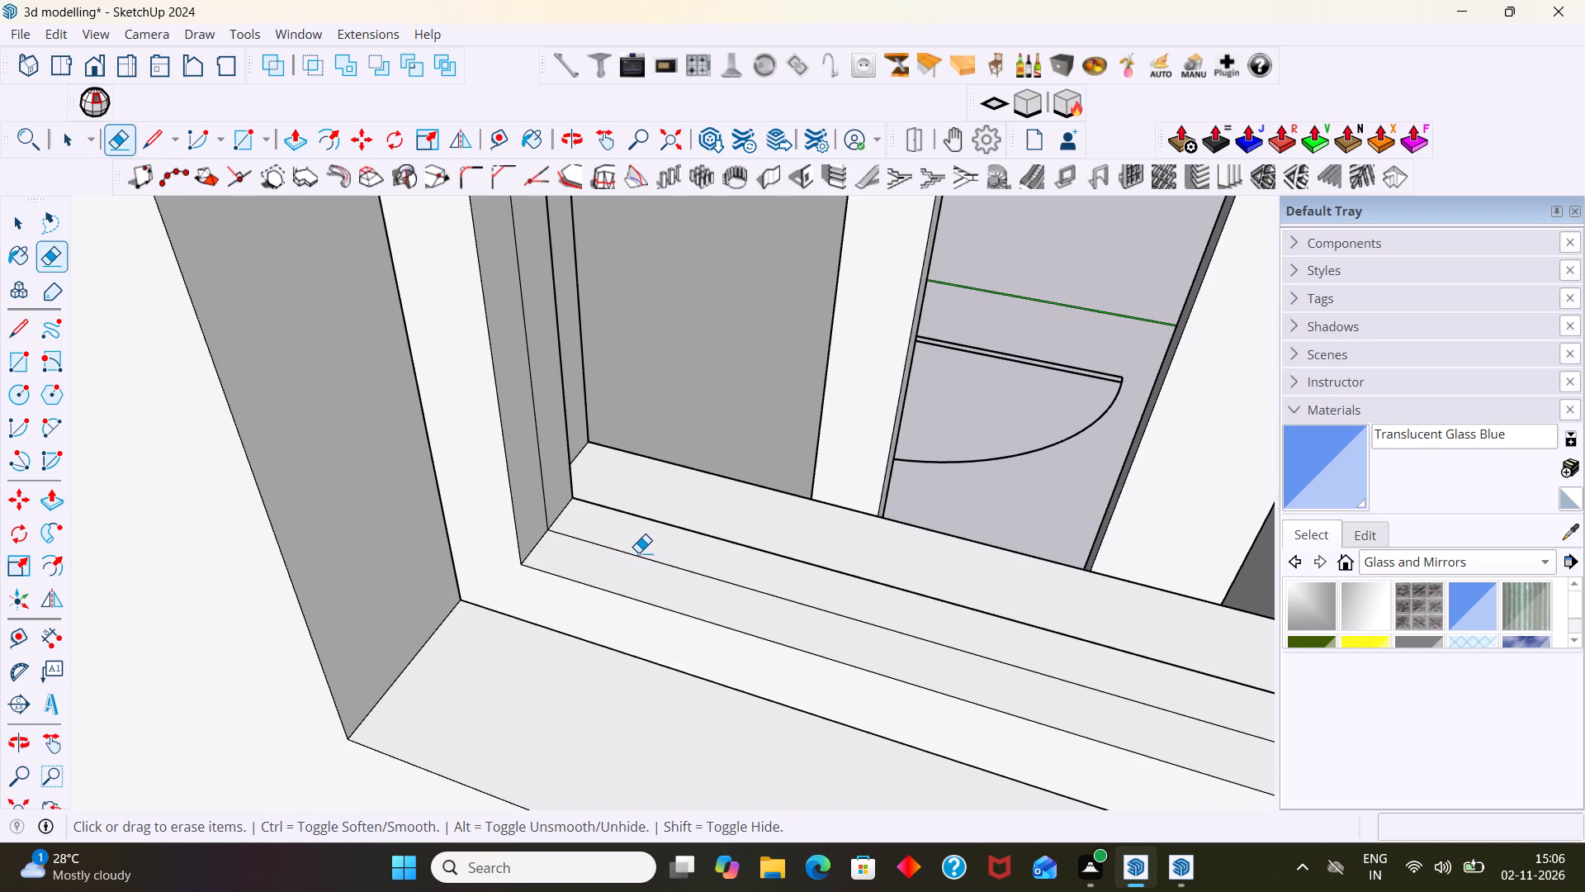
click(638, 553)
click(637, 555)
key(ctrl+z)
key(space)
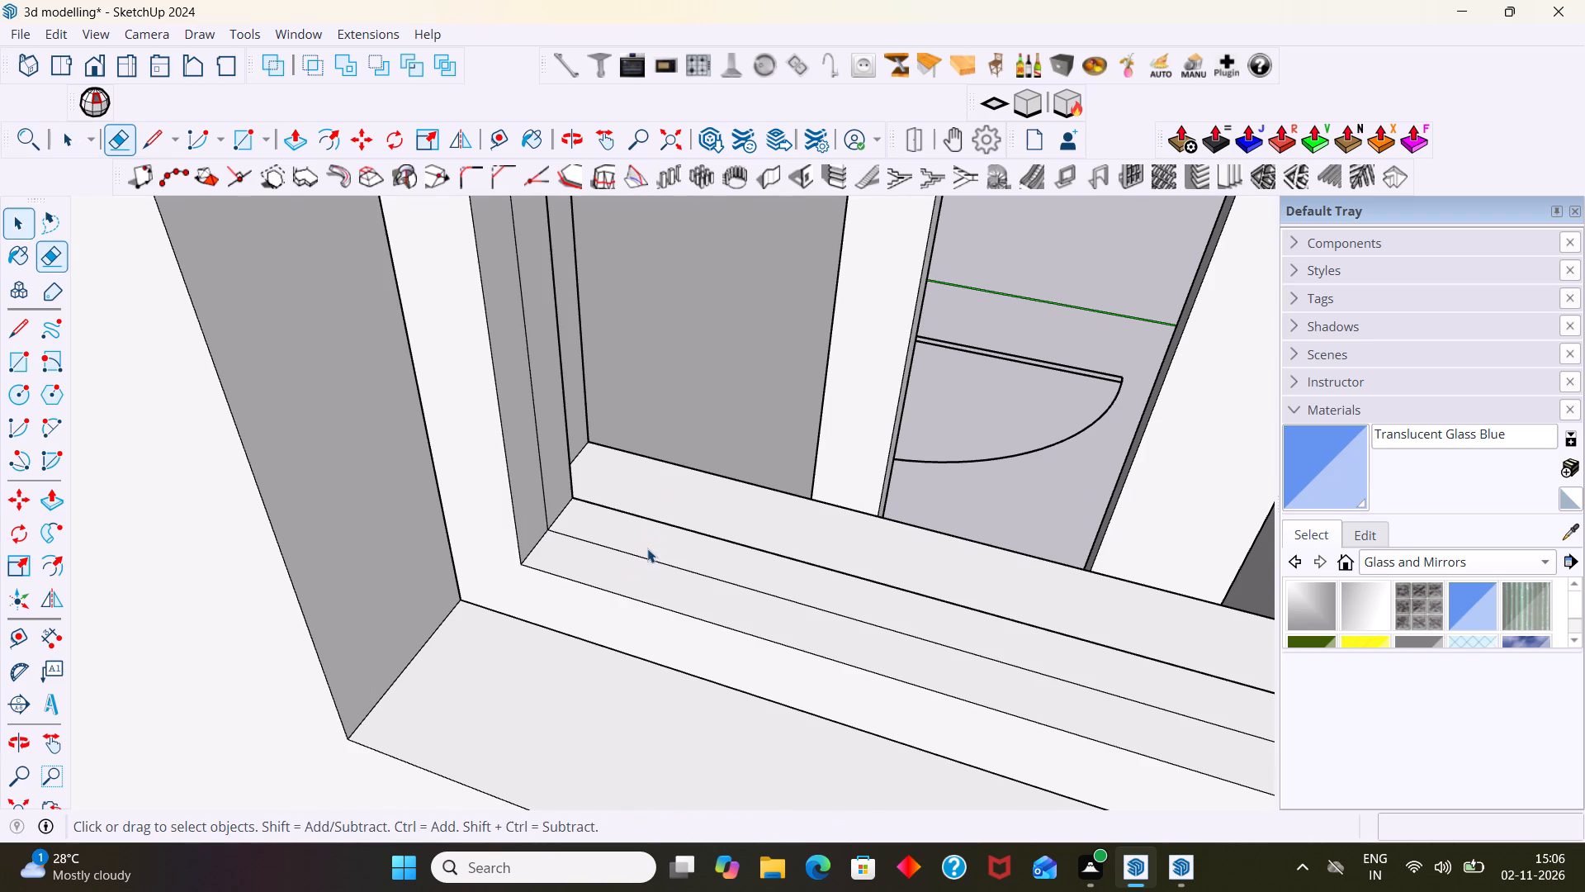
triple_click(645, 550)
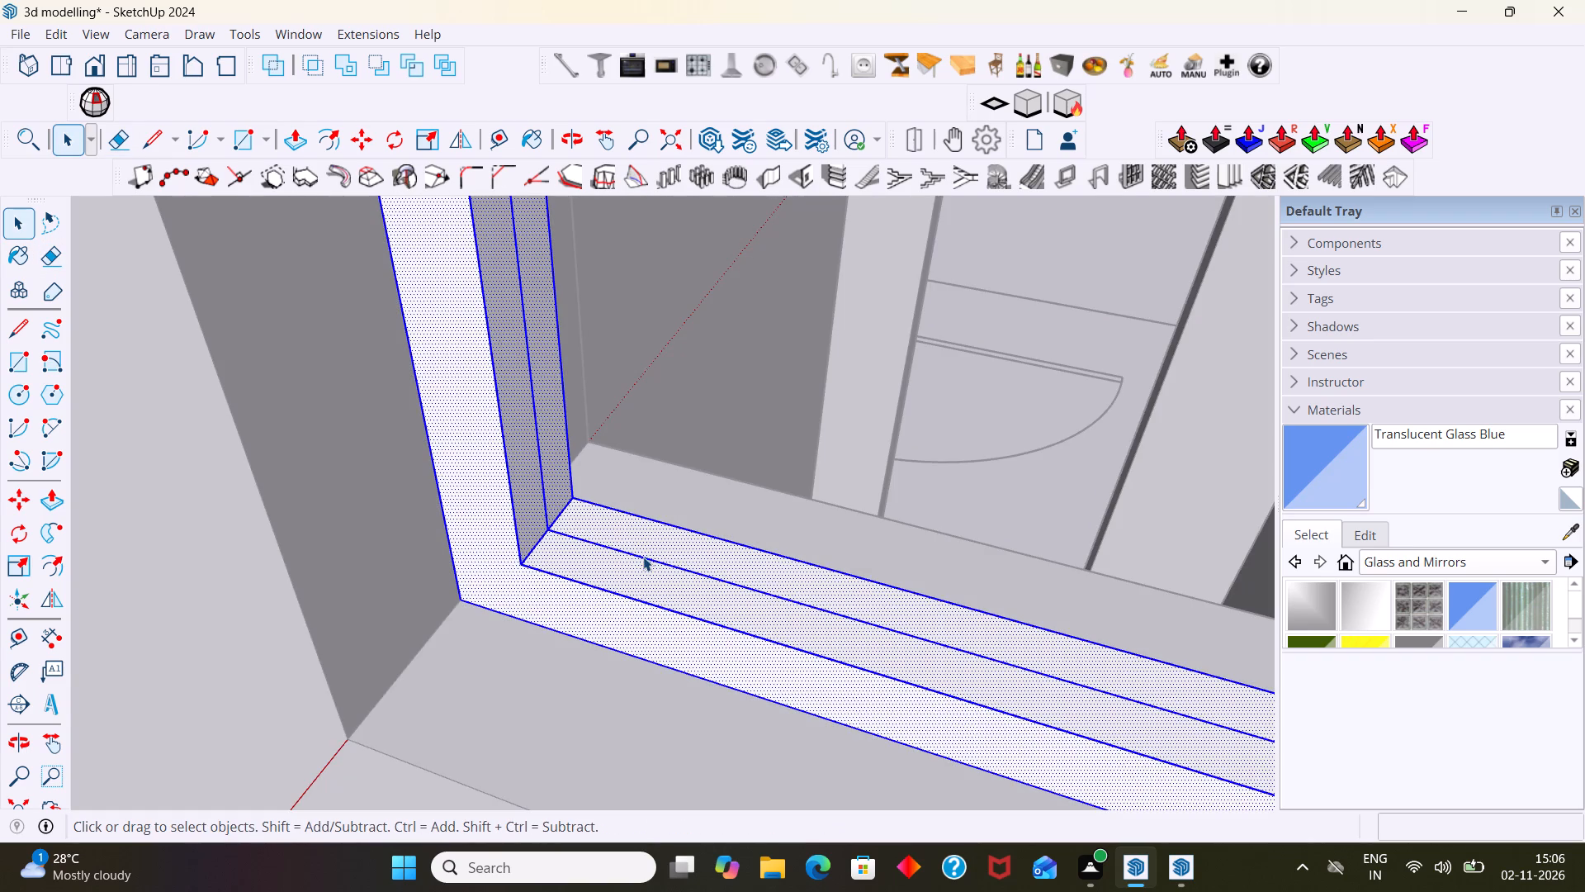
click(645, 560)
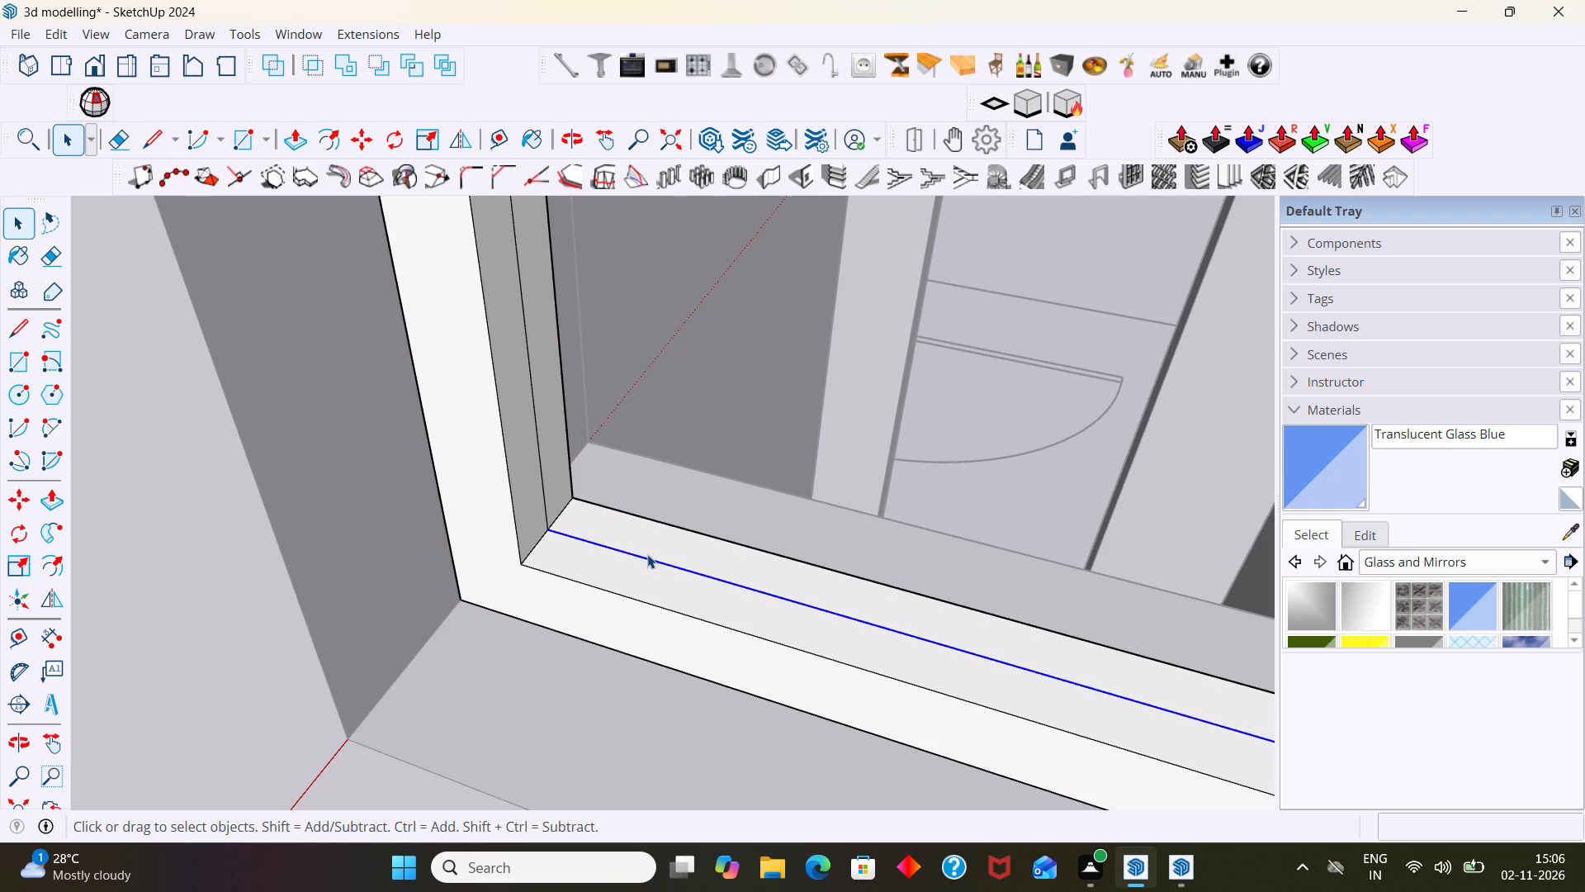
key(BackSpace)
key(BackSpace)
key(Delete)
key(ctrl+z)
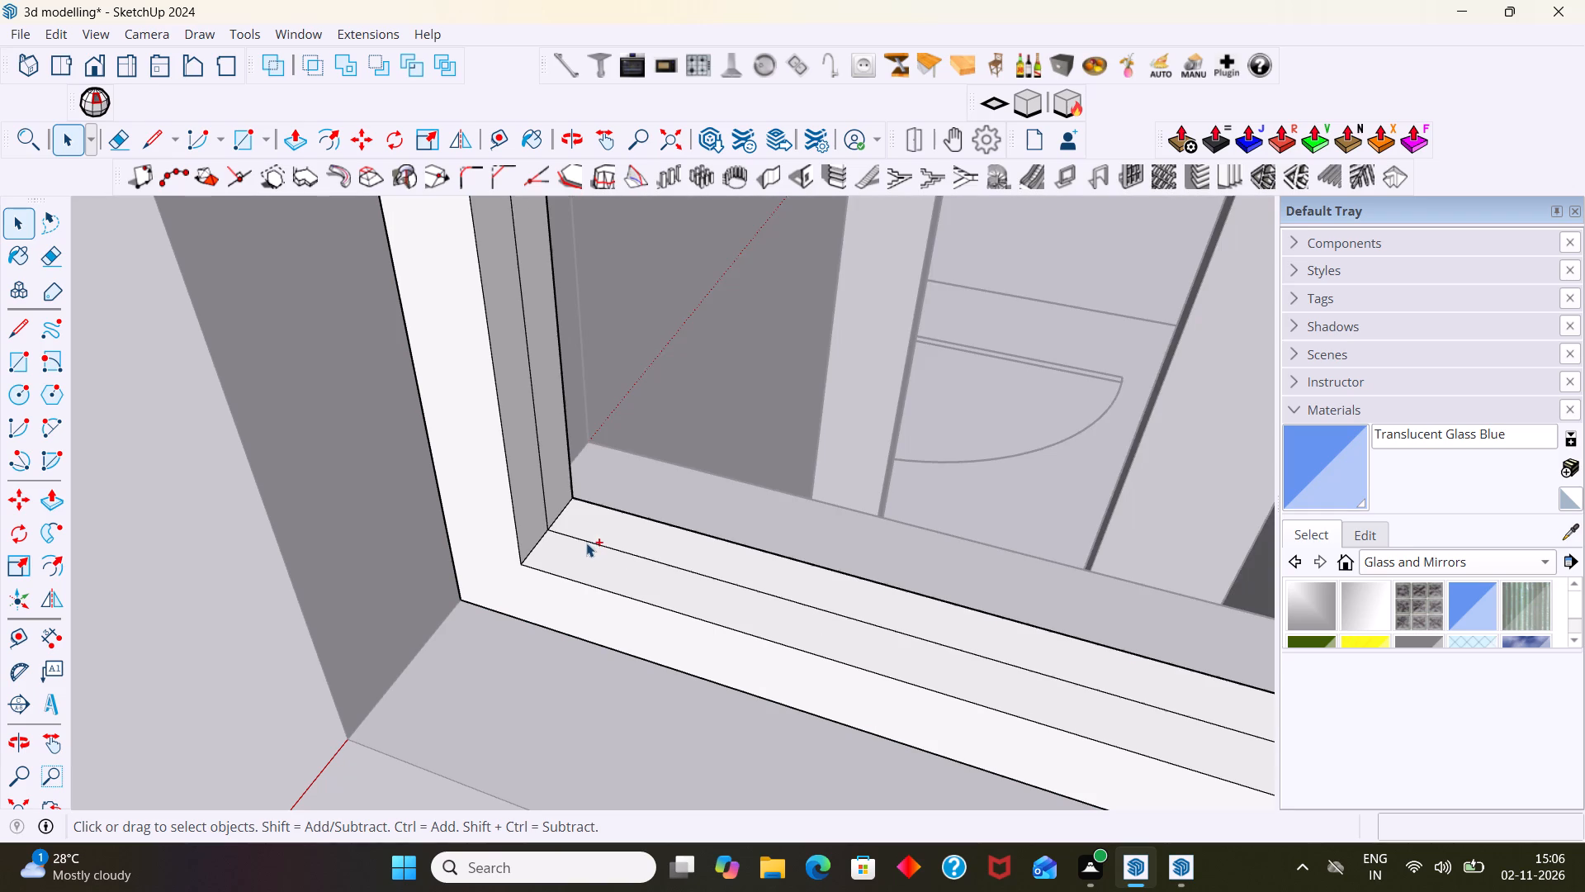
Save the house model under its existing file name.
scroll(598, 548, down, 3)
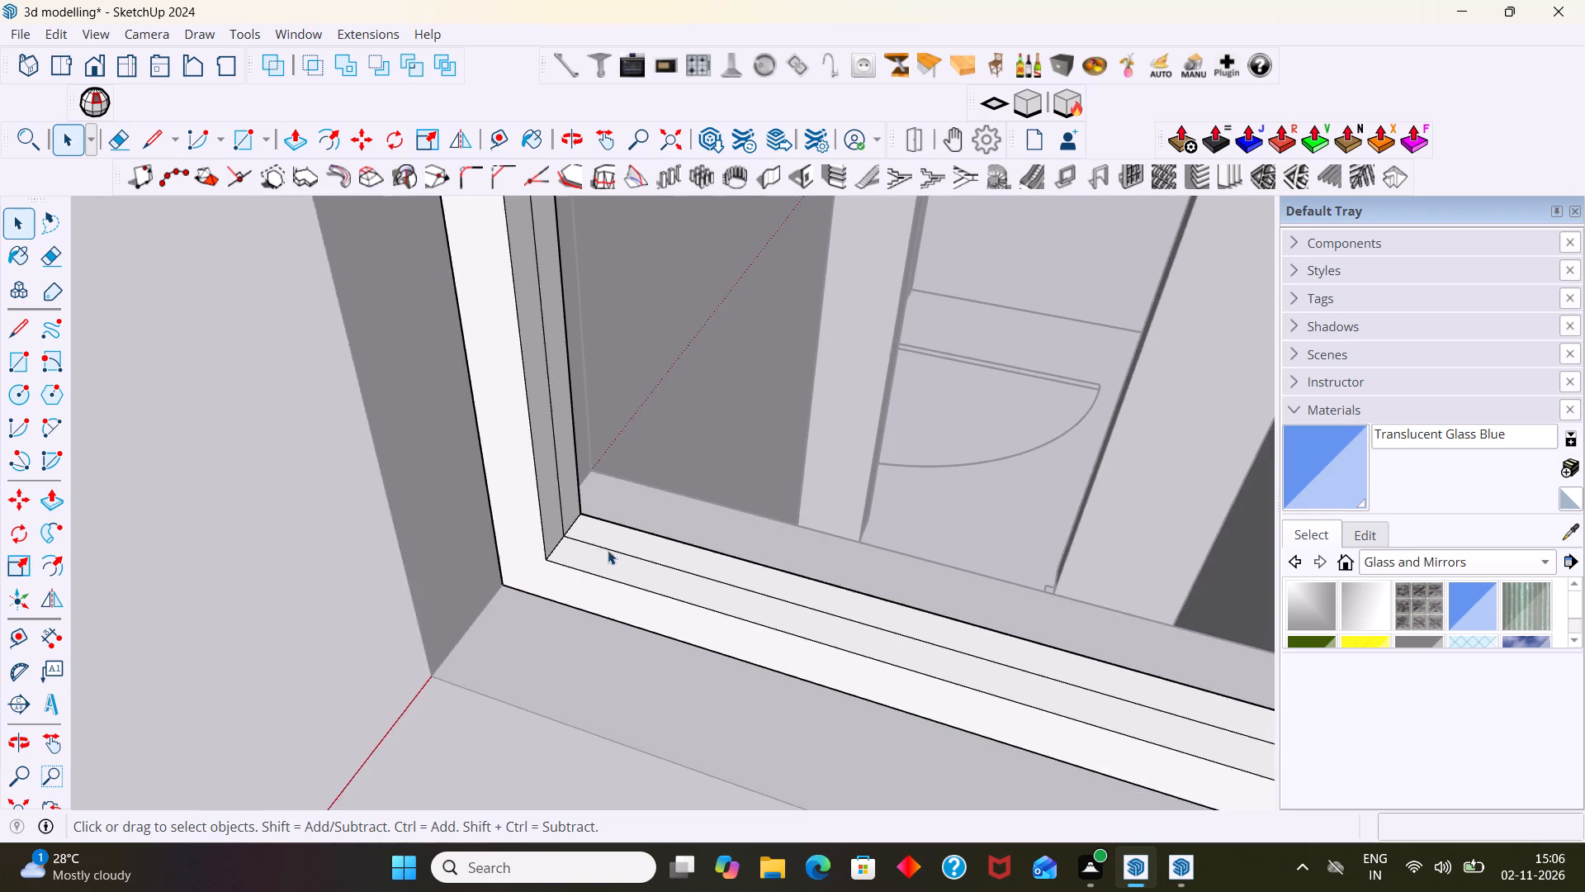
scroll(608, 550, down, 20)
scroll(608, 550, down, 12)
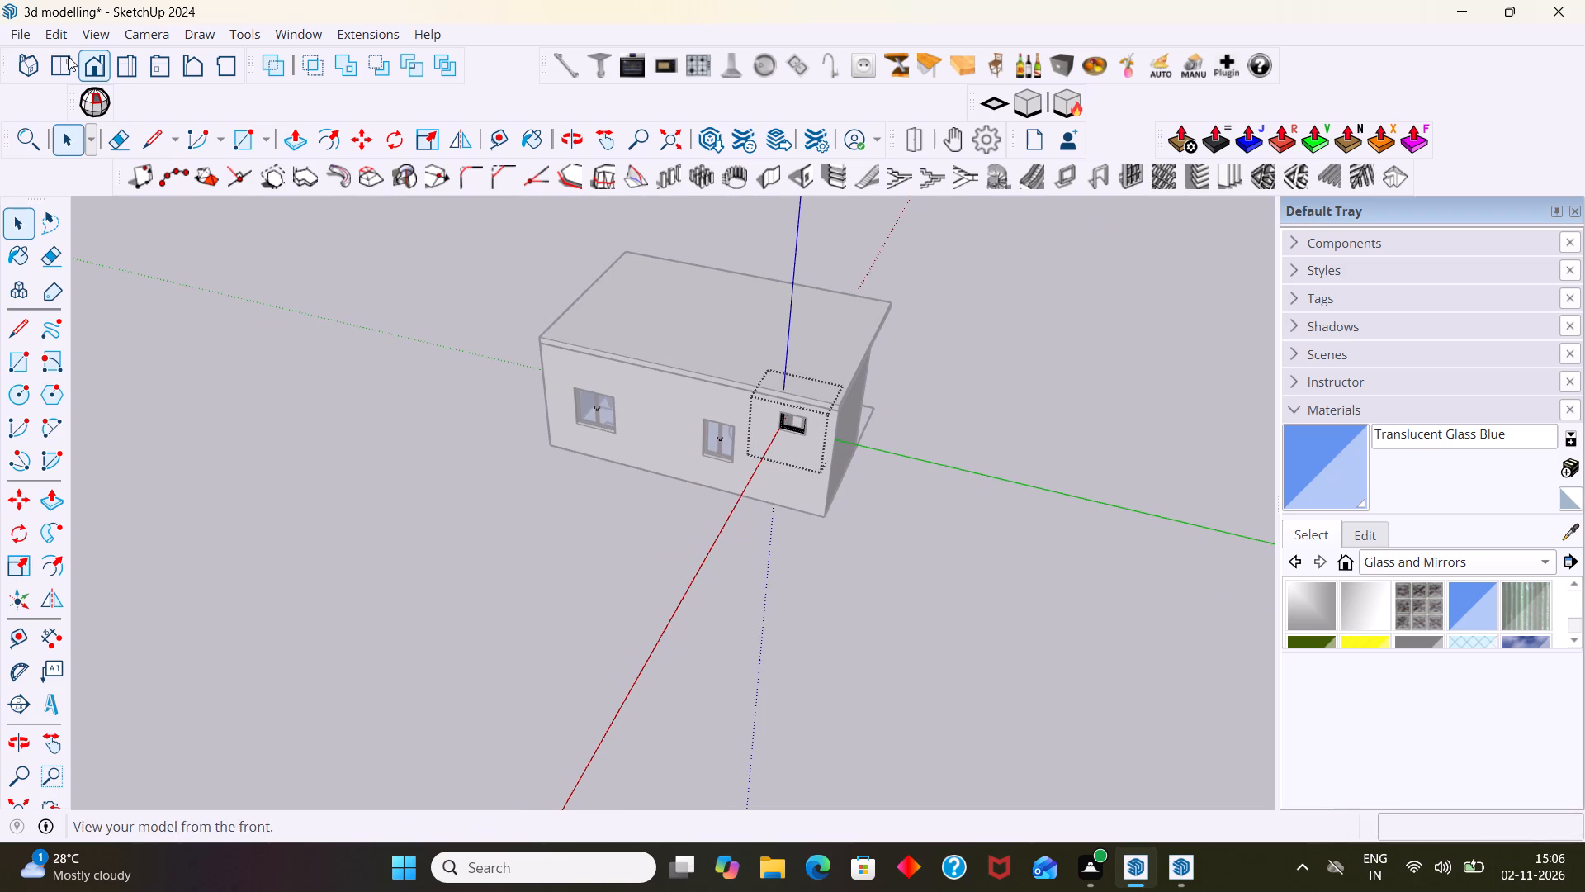
click(32, 40)
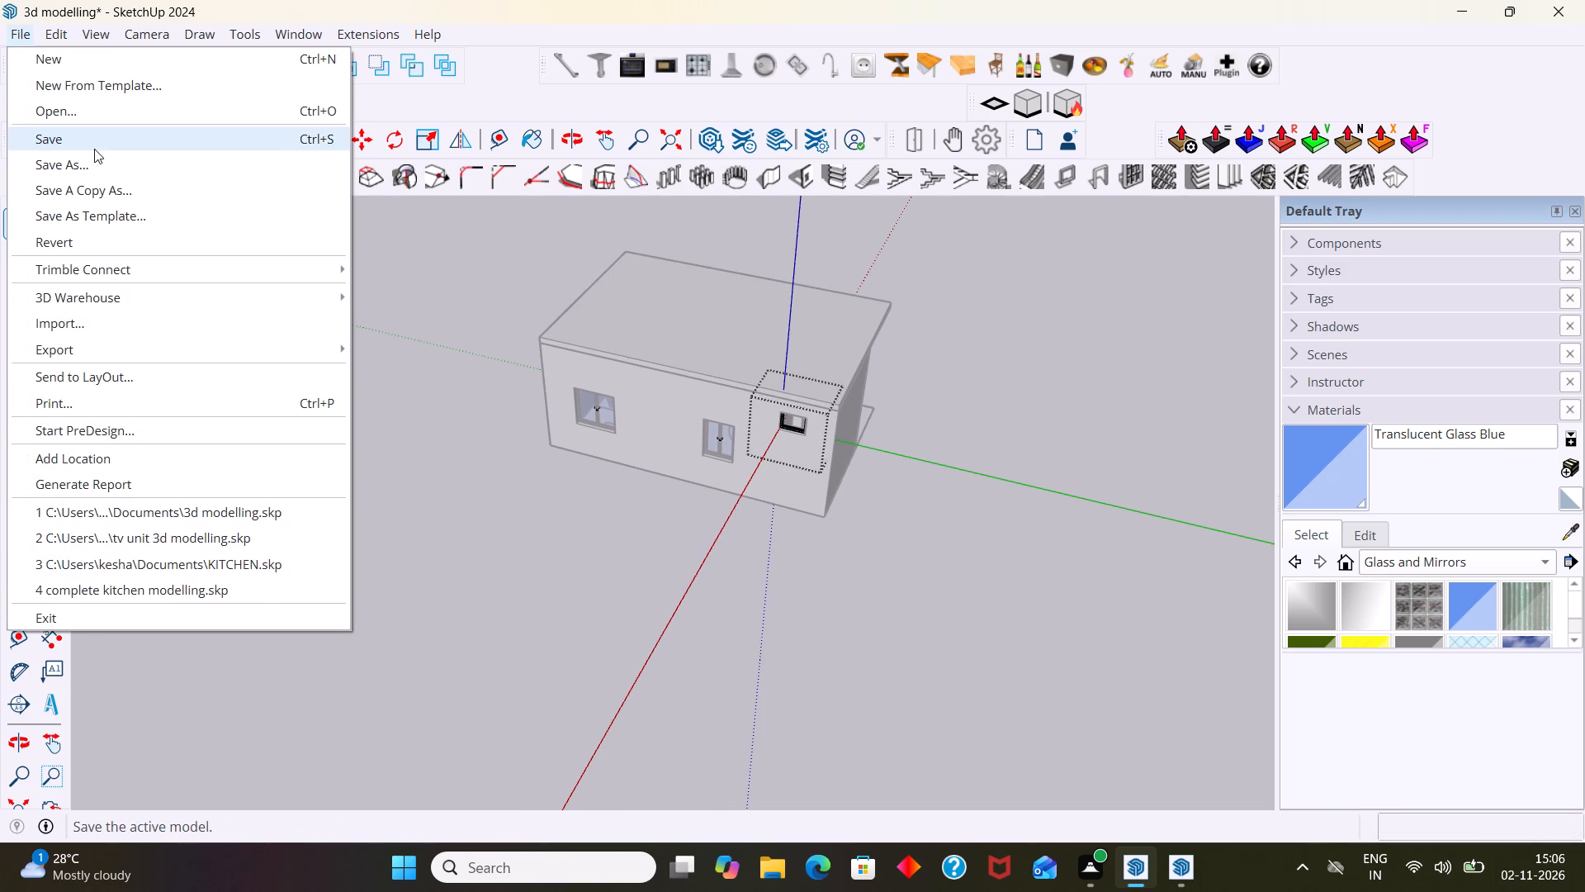
click(94, 149)
scroll(846, 291, down, 12)
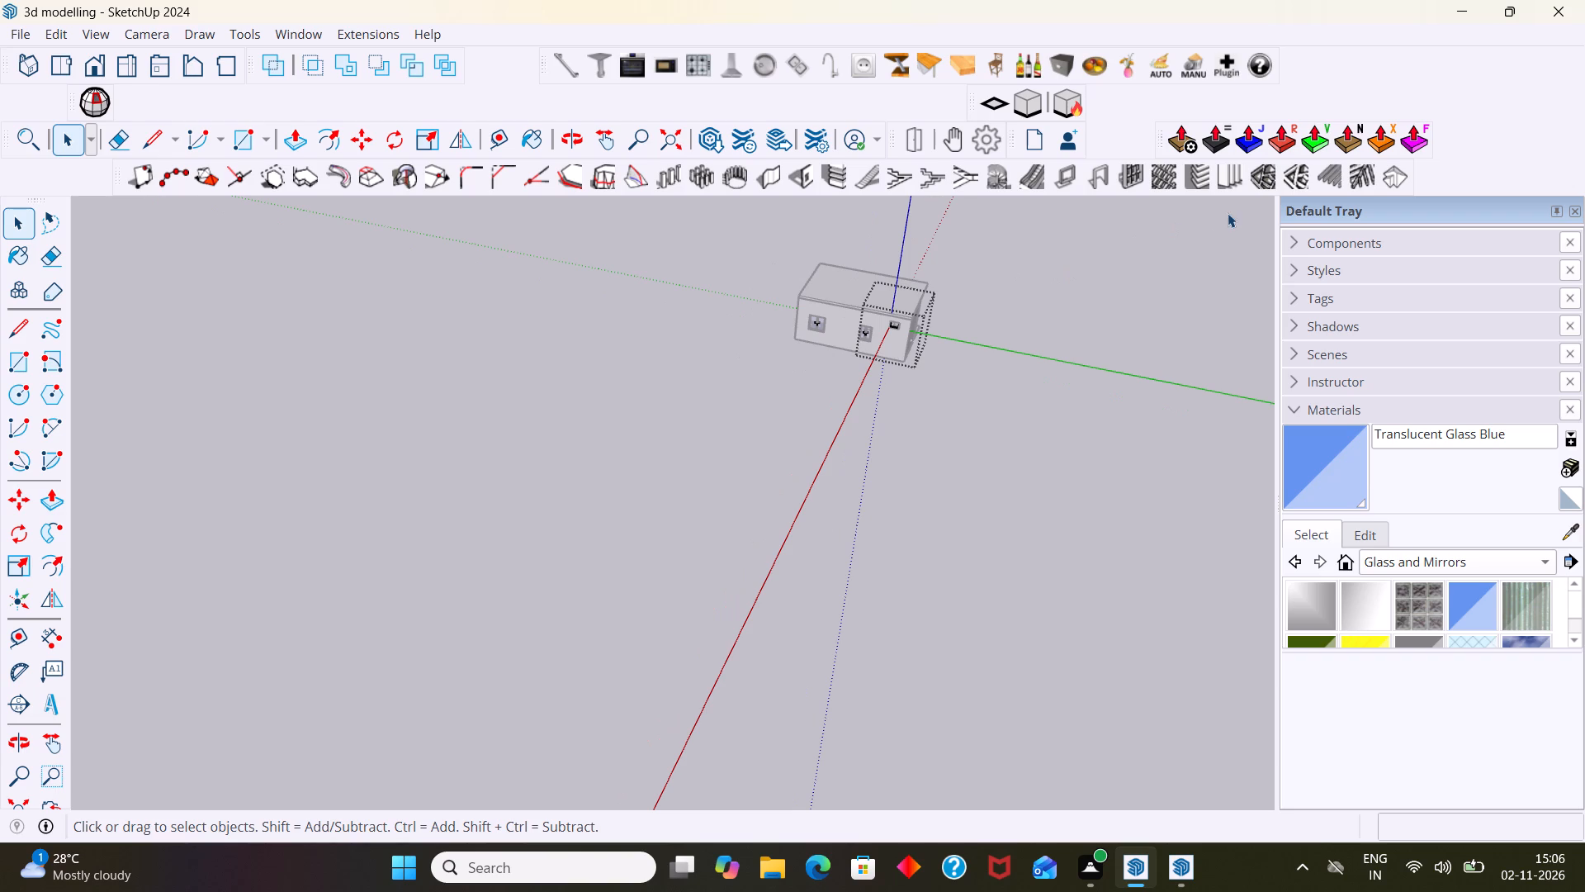
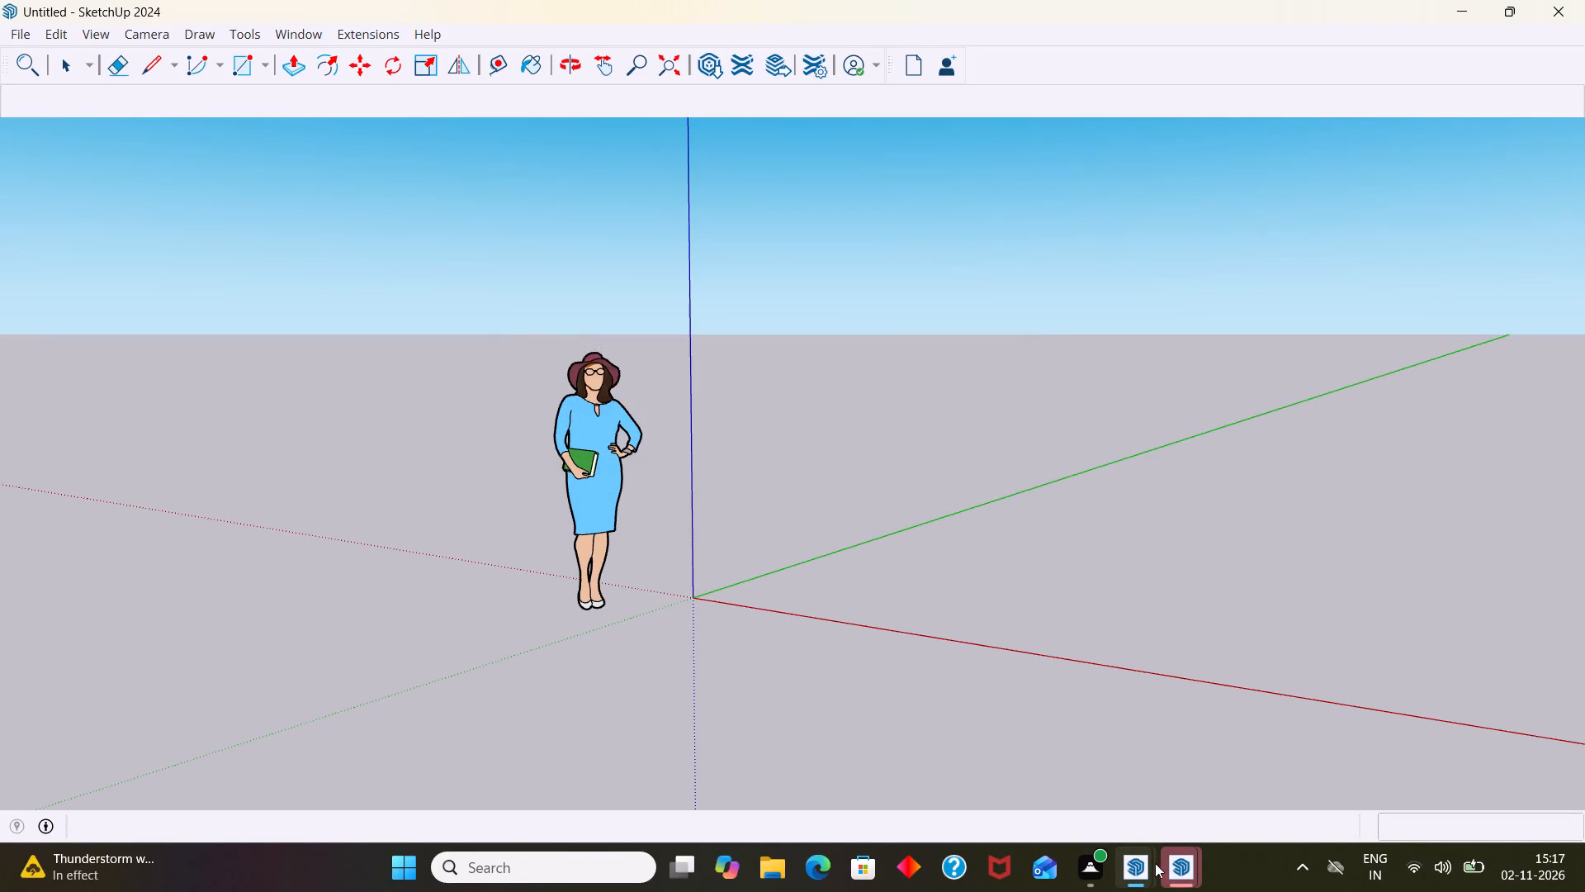
Close the empty Untitled model window and return to the 3d modelling house file.
click(1078, 780)
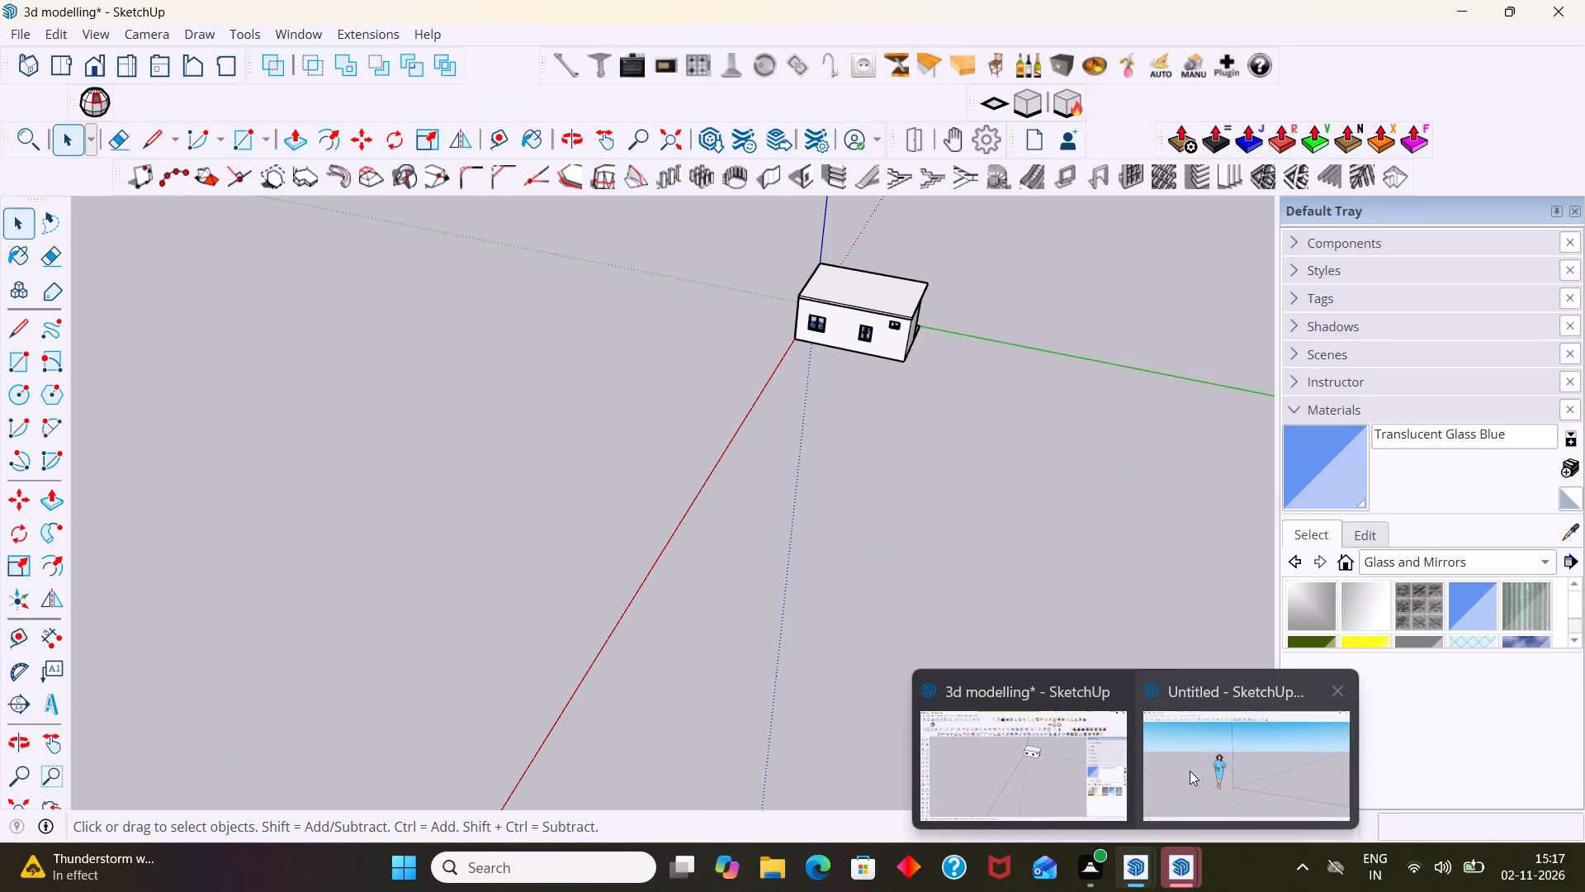
click(1327, 688)
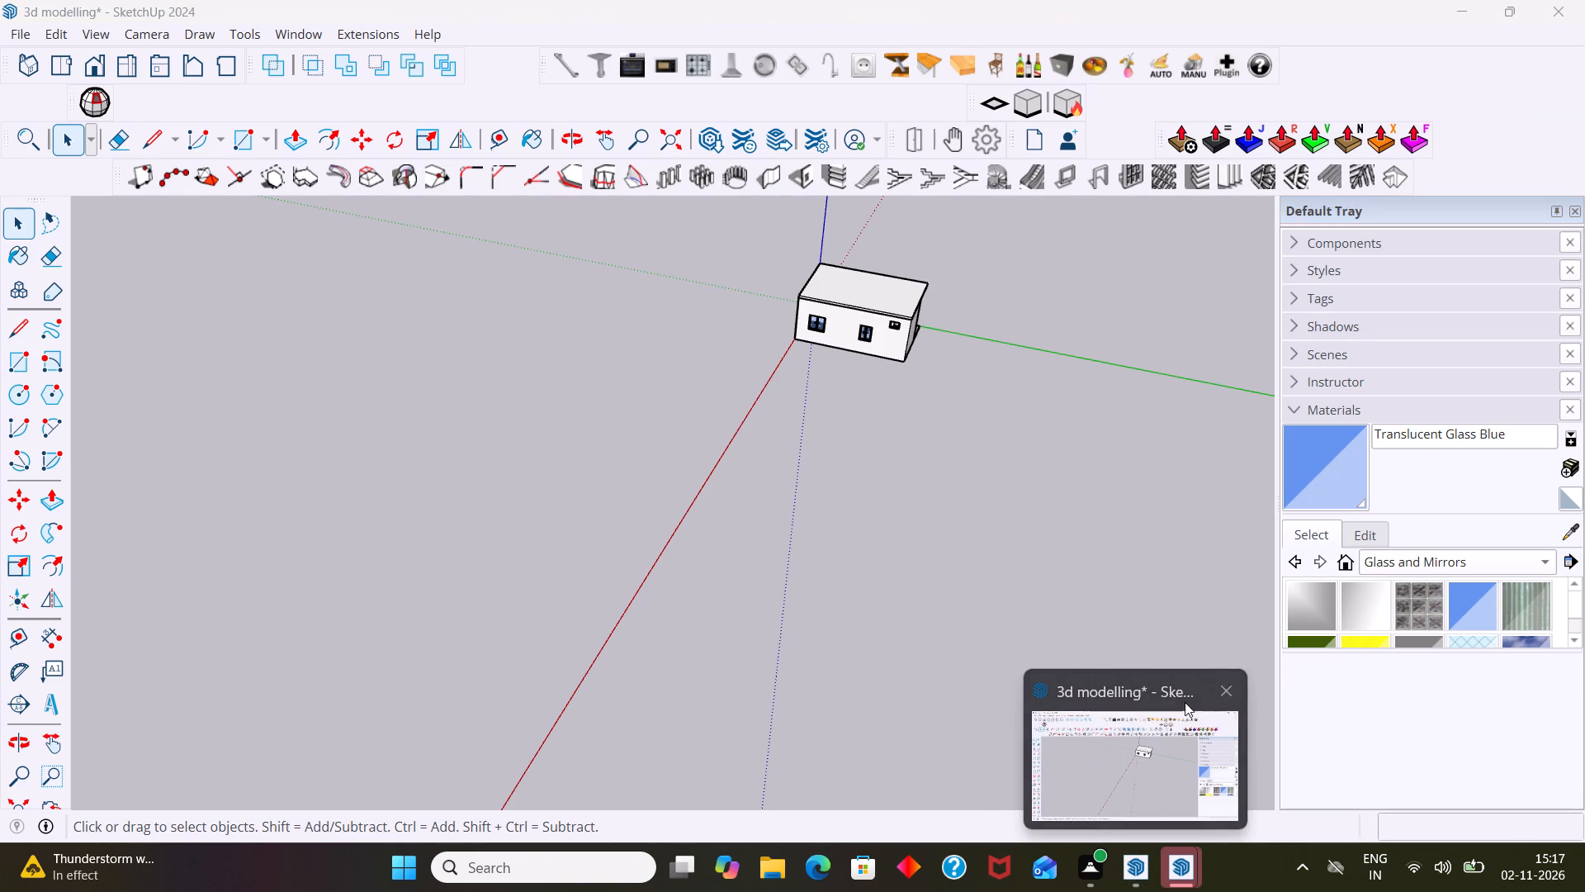
click(972, 530)
Open the small high window's frame group for editing, at its lower corner nearest the house corner.
scroll(888, 486, up, 2)
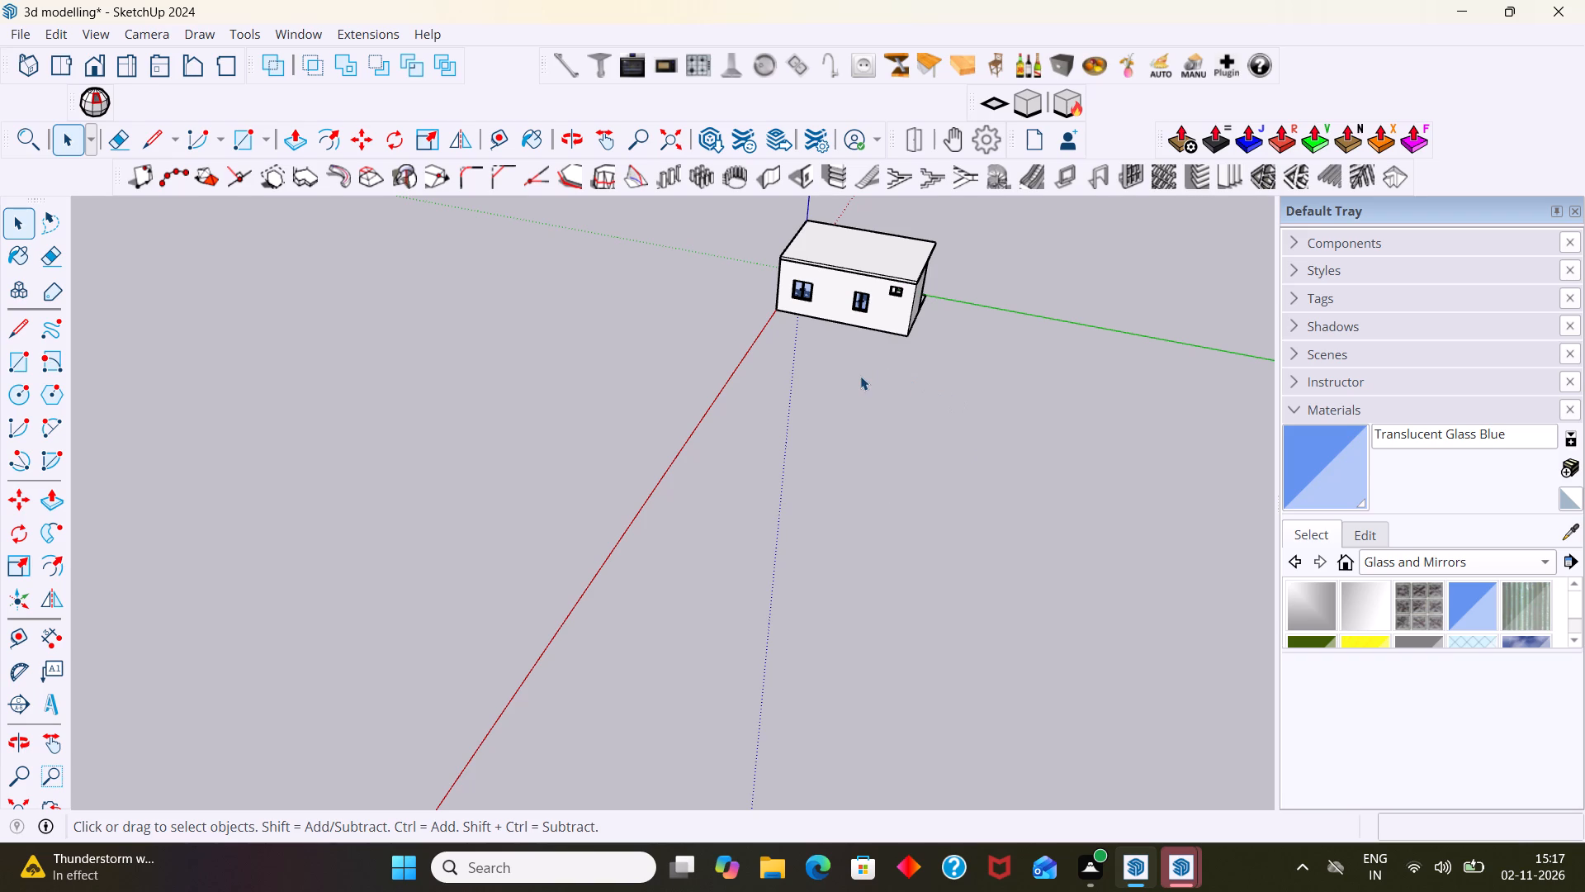
scroll(865, 360, up, 2)
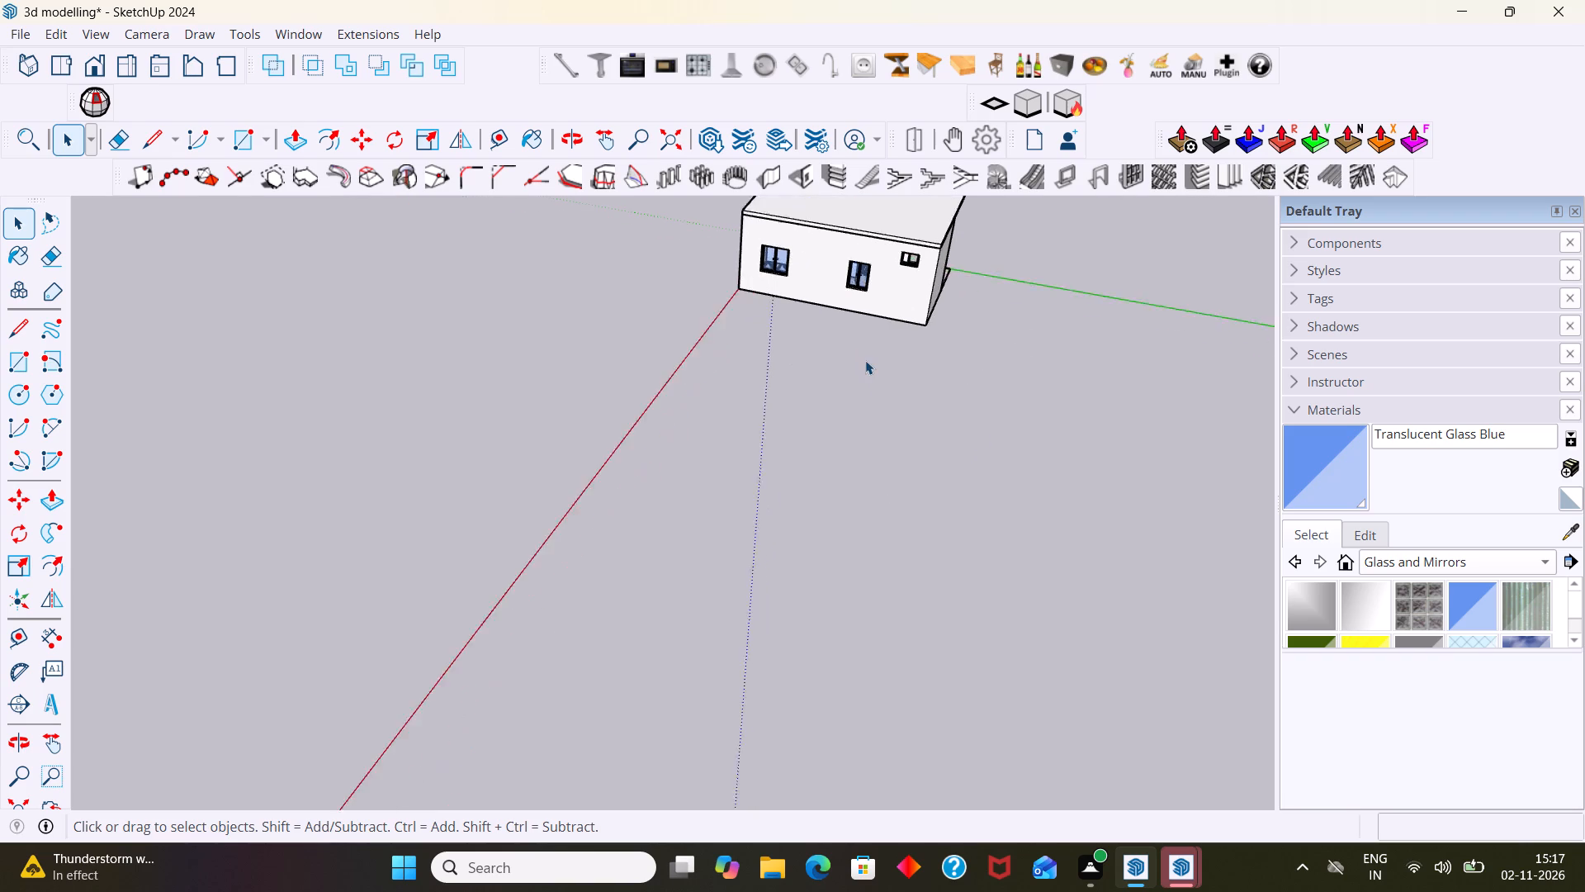
scroll(865, 360, up, 6)
middle_drag(871, 348, 792, 358)
scroll(803, 349, up, 1)
scroll(803, 349, down, 5)
shift+middle_drag(840, 330, 736, 491)
scroll(970, 419, up, 3)
middle_drag(970, 417, 966, 410)
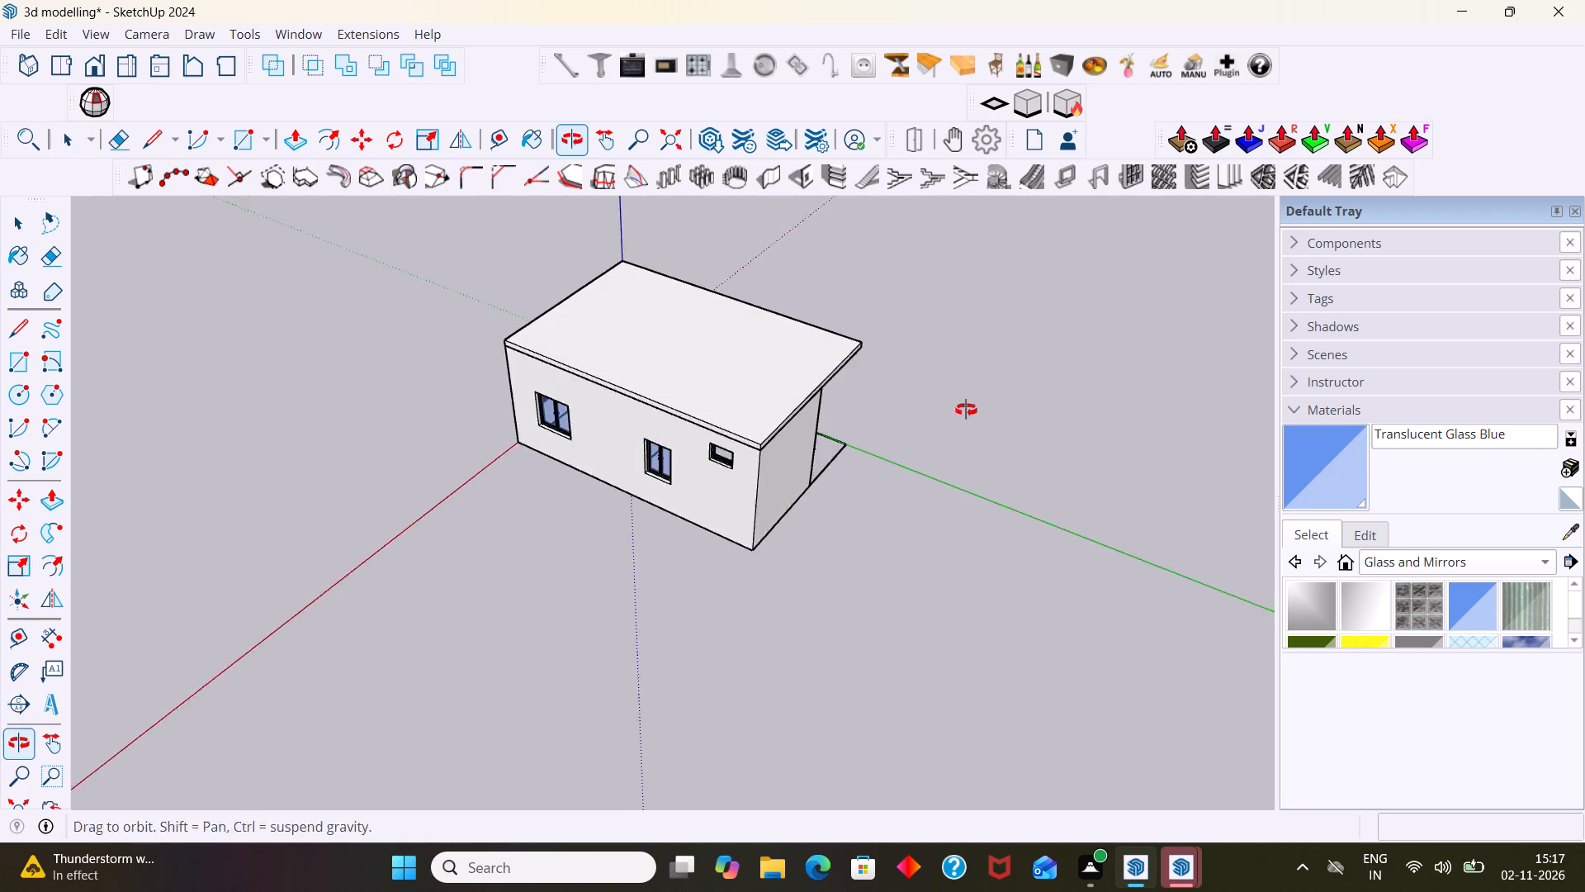
middle_drag(966, 410, 963, 410)
scroll(966, 410, up, 13)
middle_drag(678, 494, 765, 471)
scroll(714, 425, up, 6)
middle_drag(720, 416, 899, 360)
scroll(840, 356, down, 3)
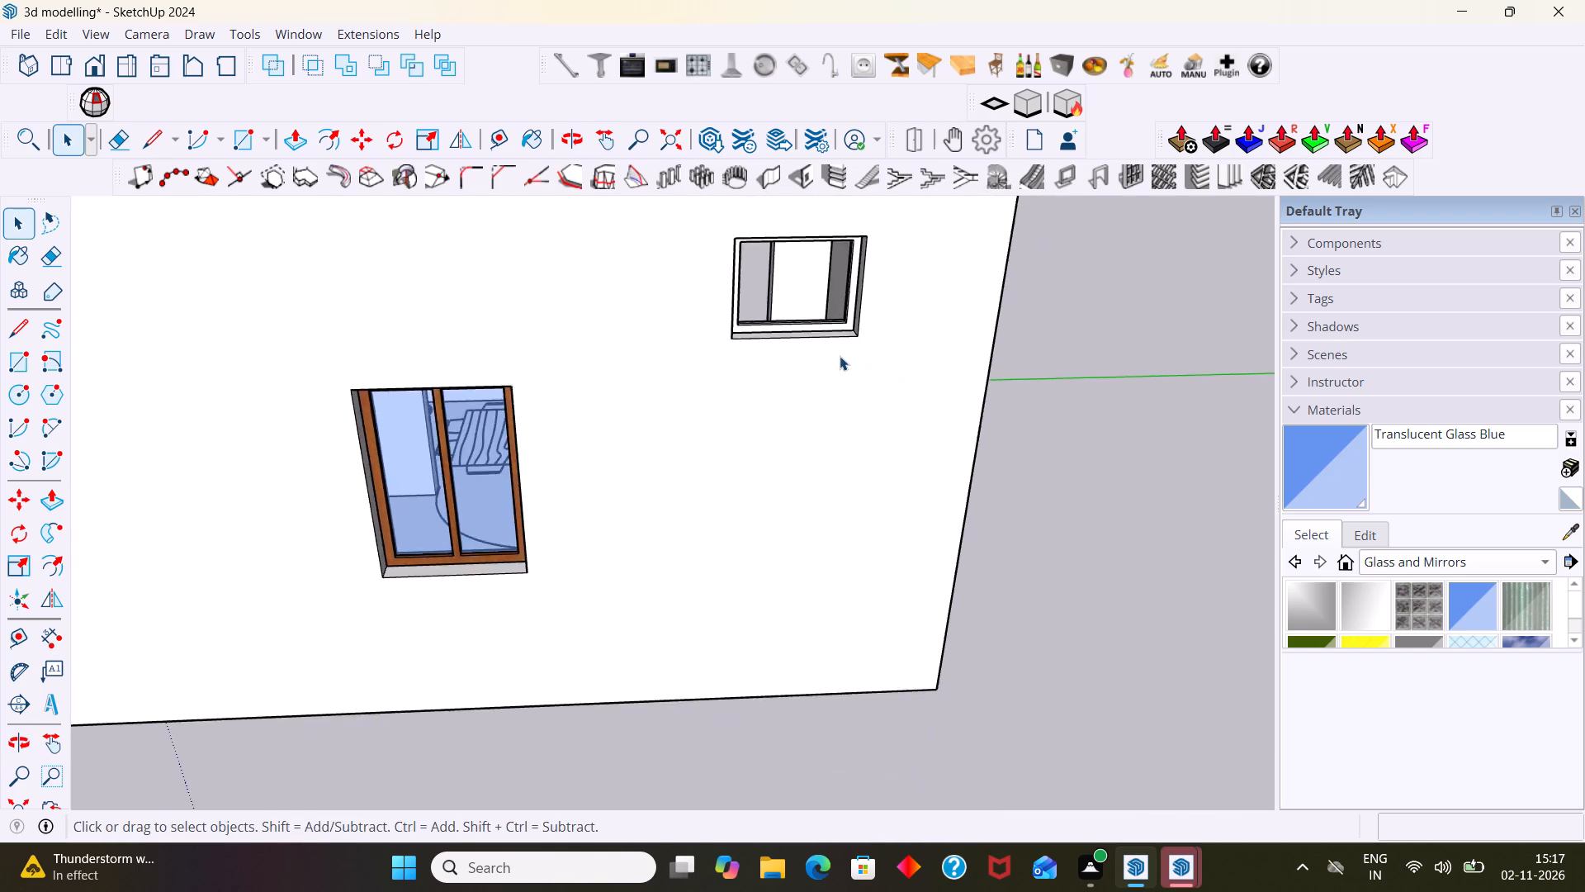
scroll(840, 356, down, 5)
middle_drag(838, 355, 982, 355)
scroll(901, 360, down, 6)
middle_click(911, 389)
middle_drag(911, 389, 879, 608)
scroll(578, 512, up, 9)
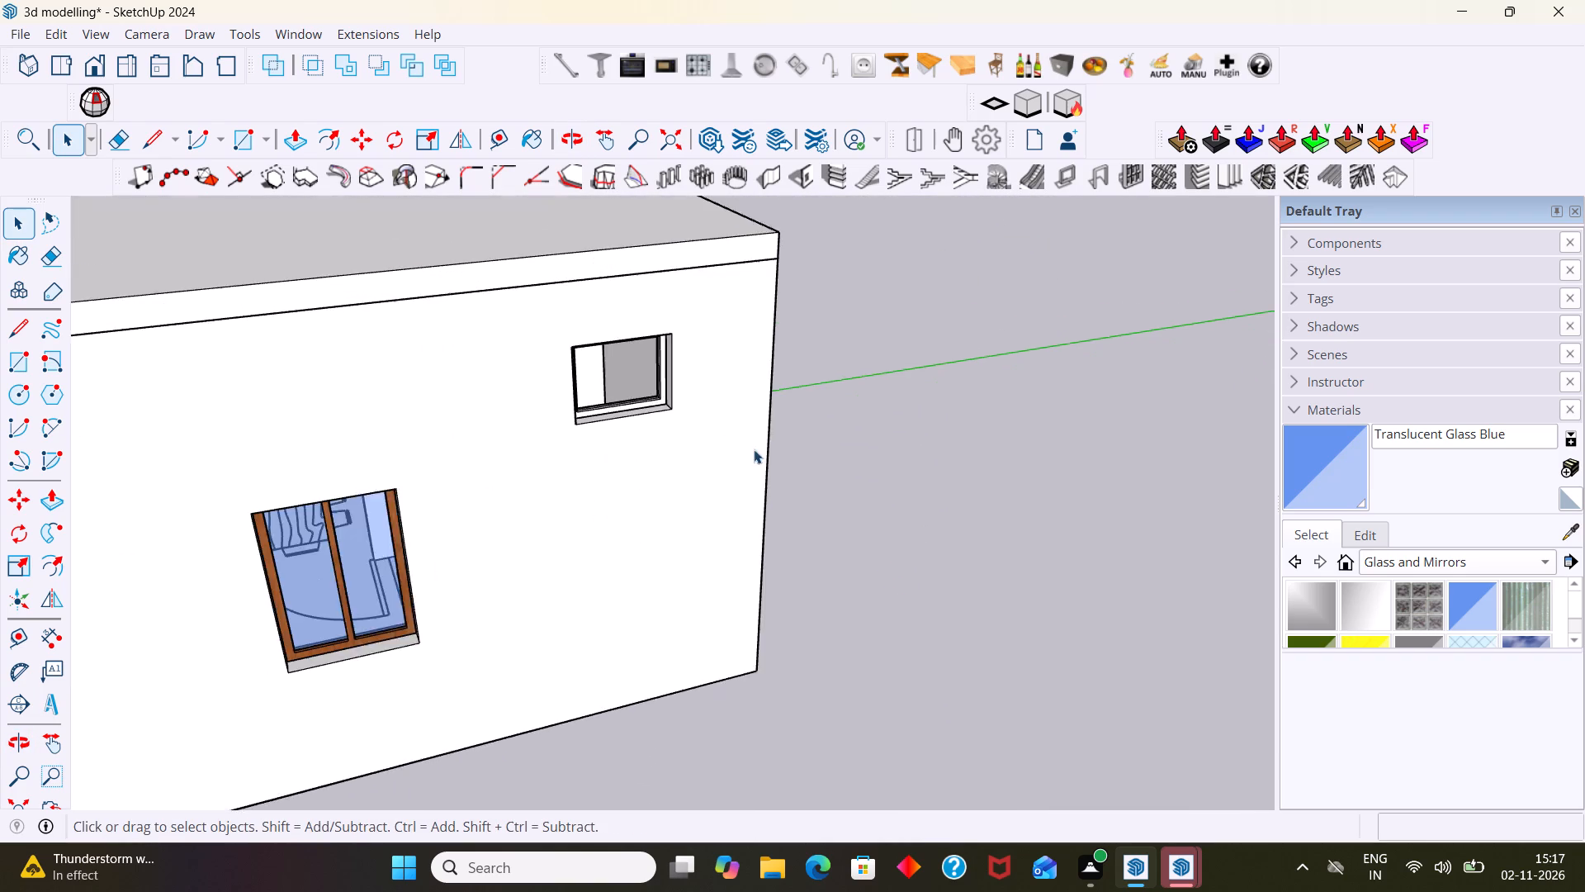
shift+middle_drag(668, 435, 998, 485)
scroll(952, 441, up, 9)
middle_drag(944, 430, 860, 432)
scroll(857, 451, up, 3)
middle_drag(860, 482, 1057, 447)
scroll(752, 441, up, 6)
double_click(843, 429)
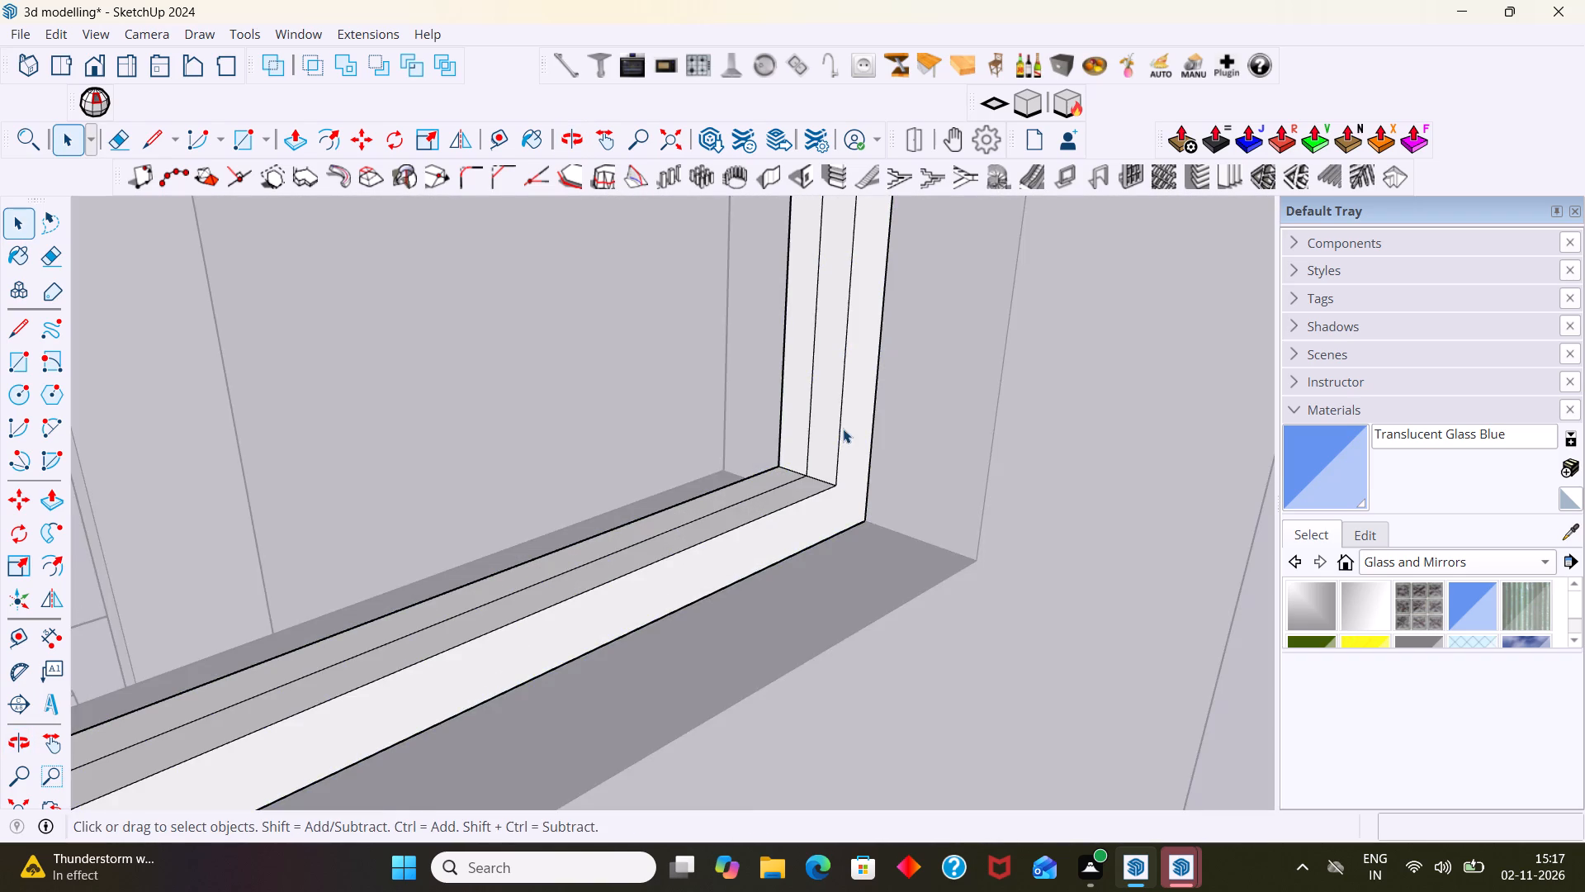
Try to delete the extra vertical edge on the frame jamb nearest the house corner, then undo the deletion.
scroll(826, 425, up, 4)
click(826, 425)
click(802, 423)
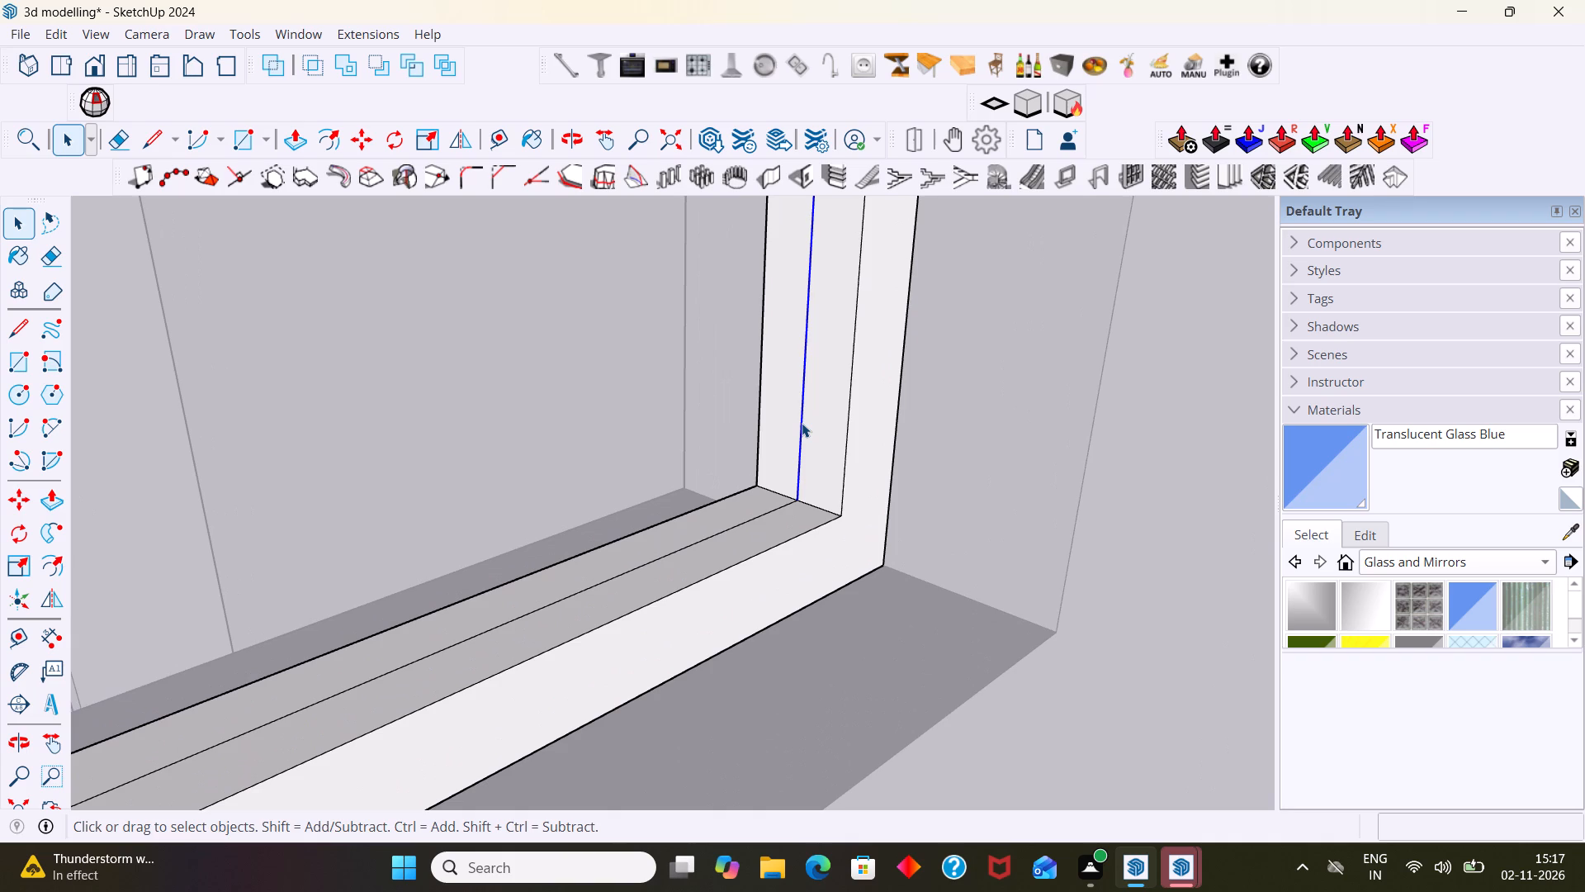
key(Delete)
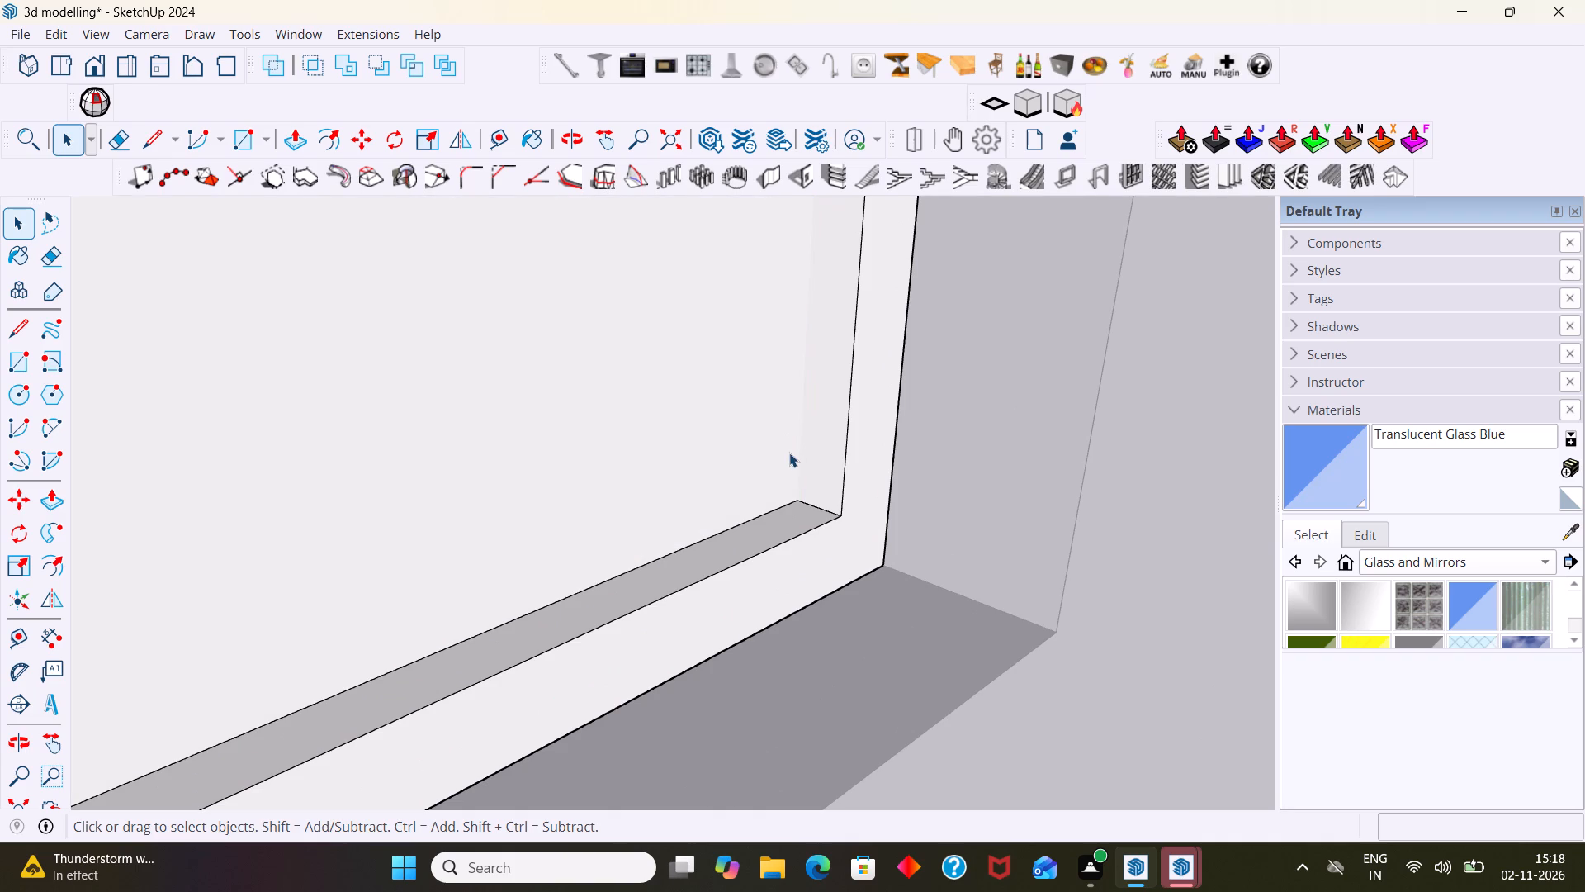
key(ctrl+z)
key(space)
Delete the extra edge running along the inner sill face of the small window's frame.
scroll(789, 453, down, 4)
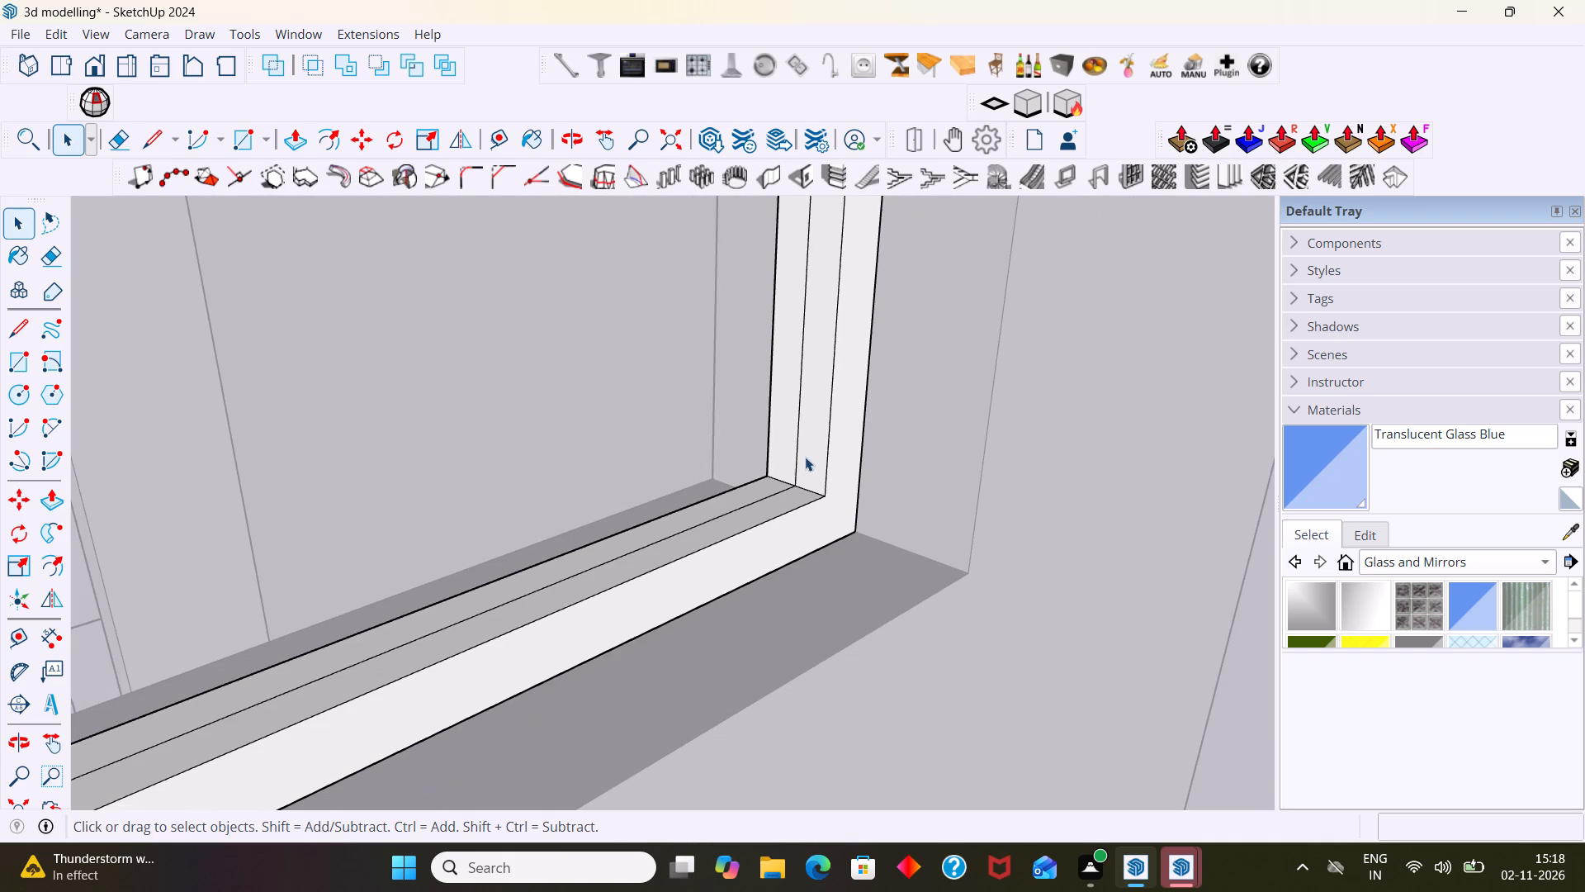
double_click(806, 457)
scroll(804, 456, up, 6)
double_click(804, 456)
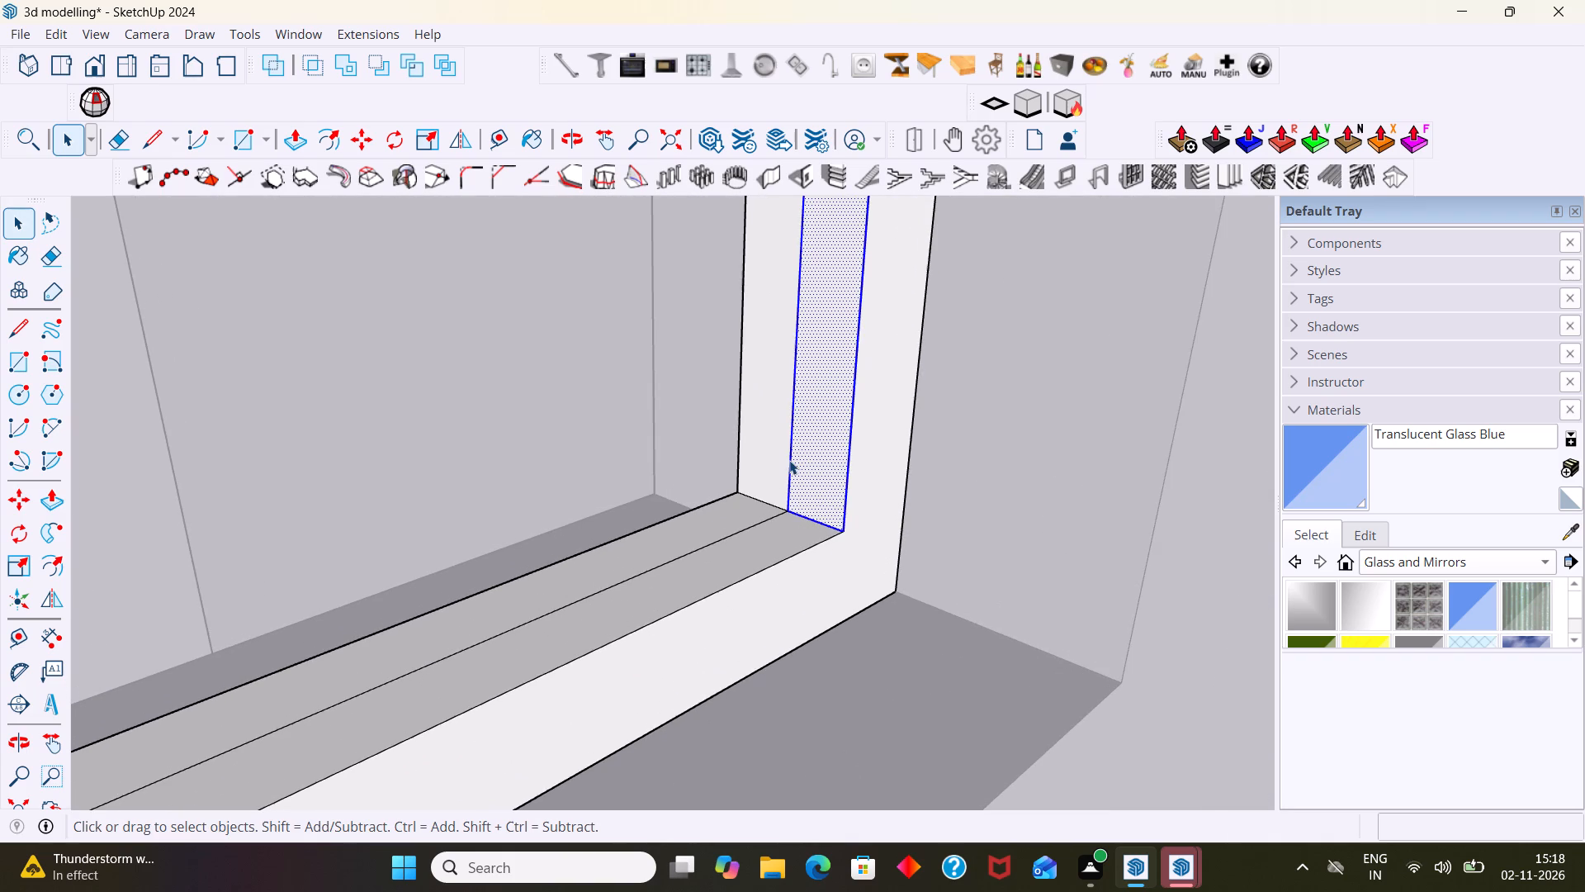
click(789, 460)
click(789, 460)
click(778, 463)
scroll(776, 464, up, 1)
scroll(776, 464, down, 2)
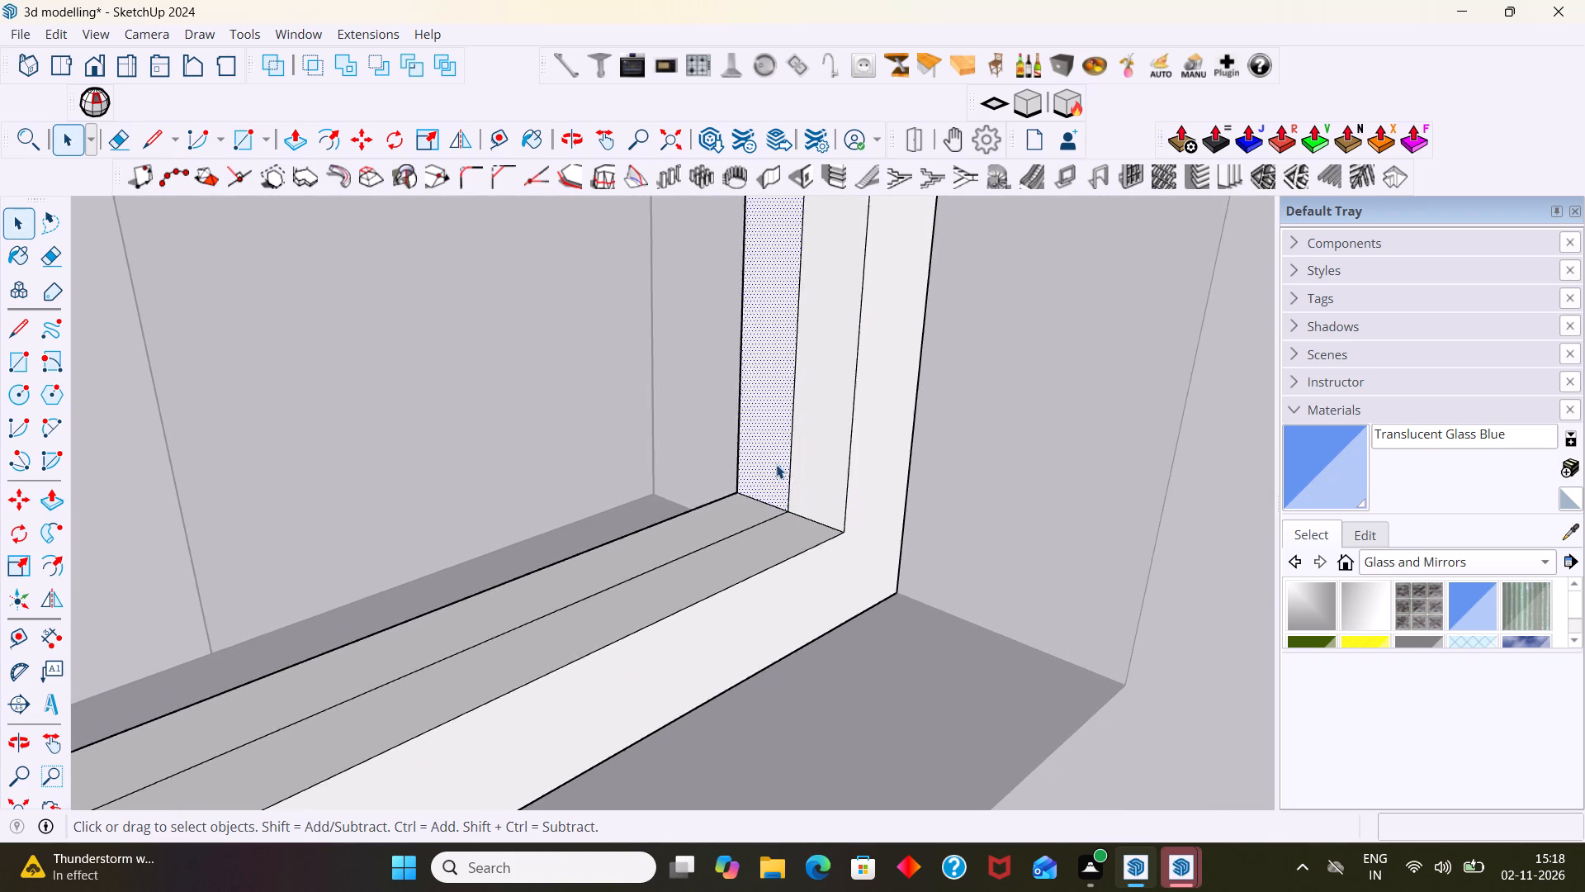
scroll(776, 464, down, 8)
middle_drag(766, 467, 750, 480)
scroll(754, 479, up, 5)
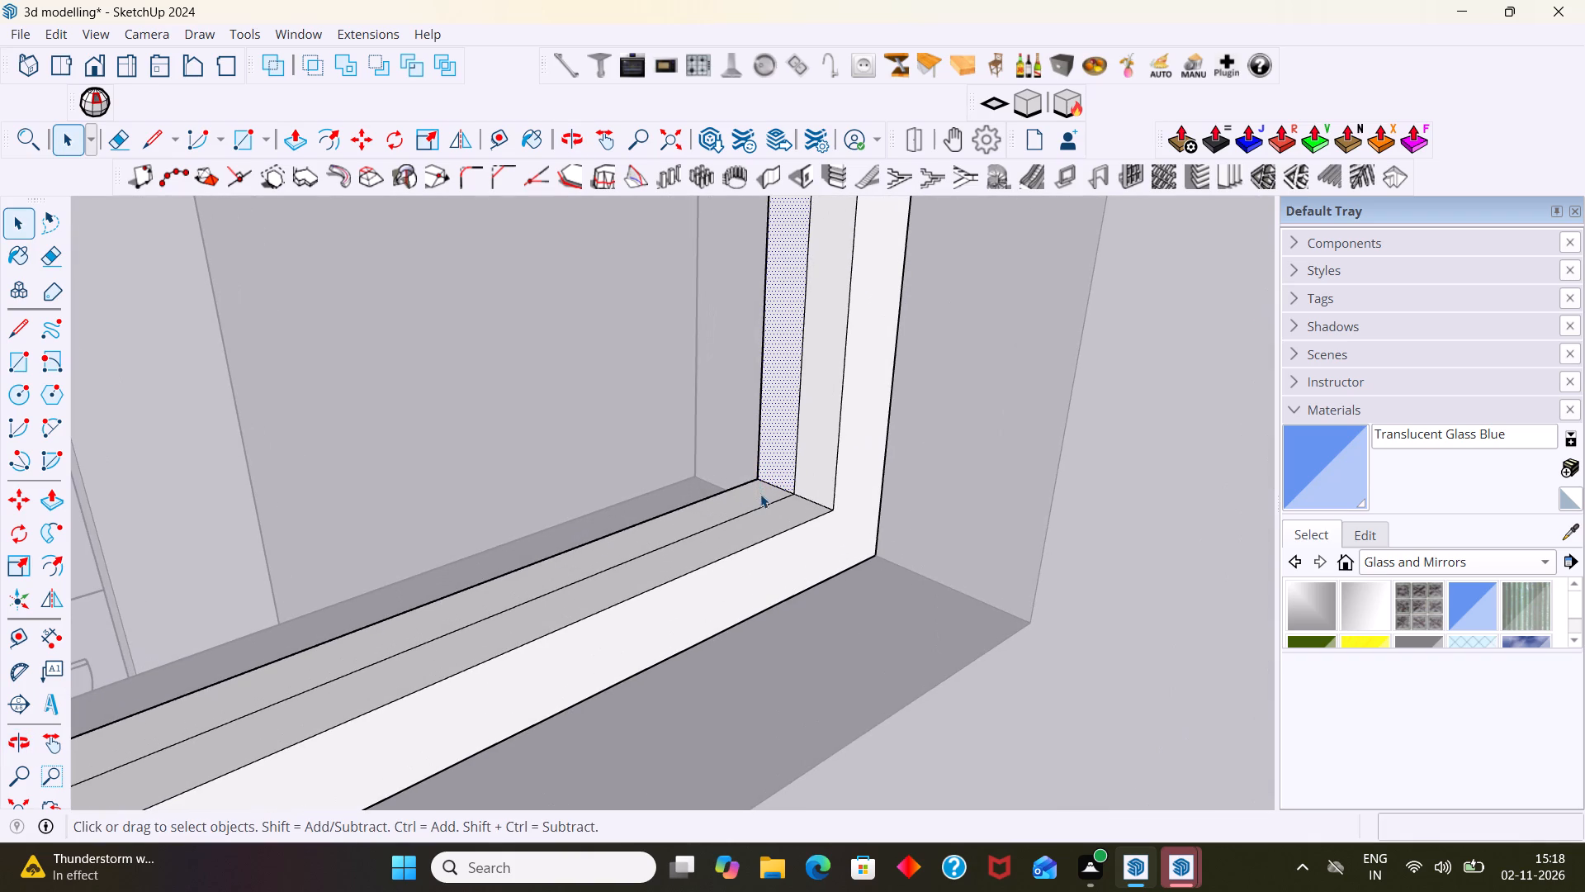
click(764, 499)
click(766, 501)
click(774, 505)
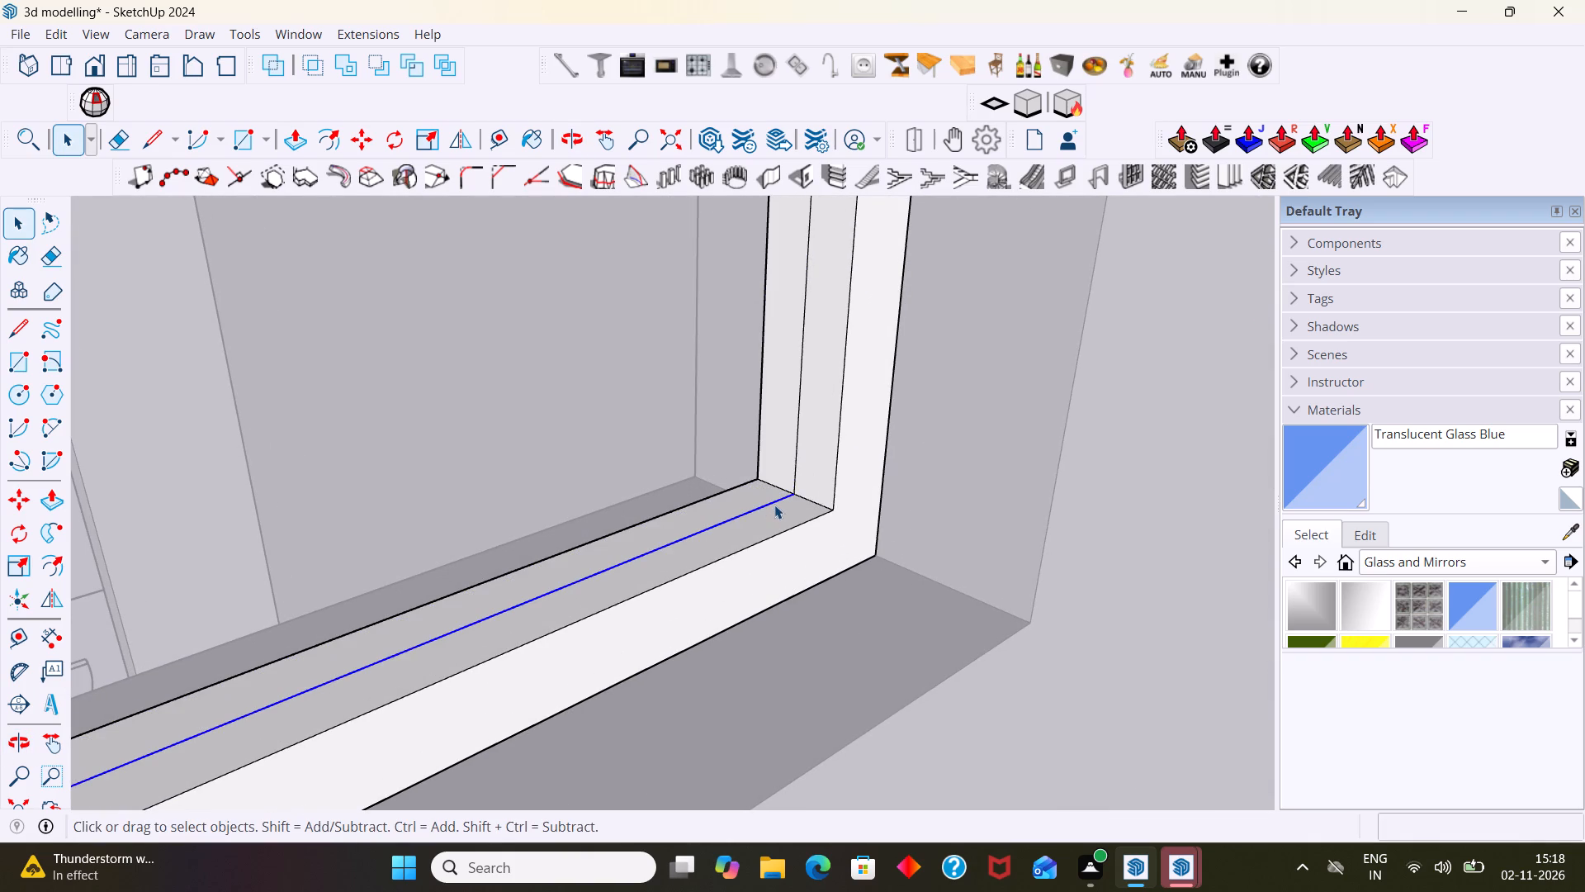
key(Delete)
Delete the face filling the small window's frame opening.
scroll(774, 505, down, 15)
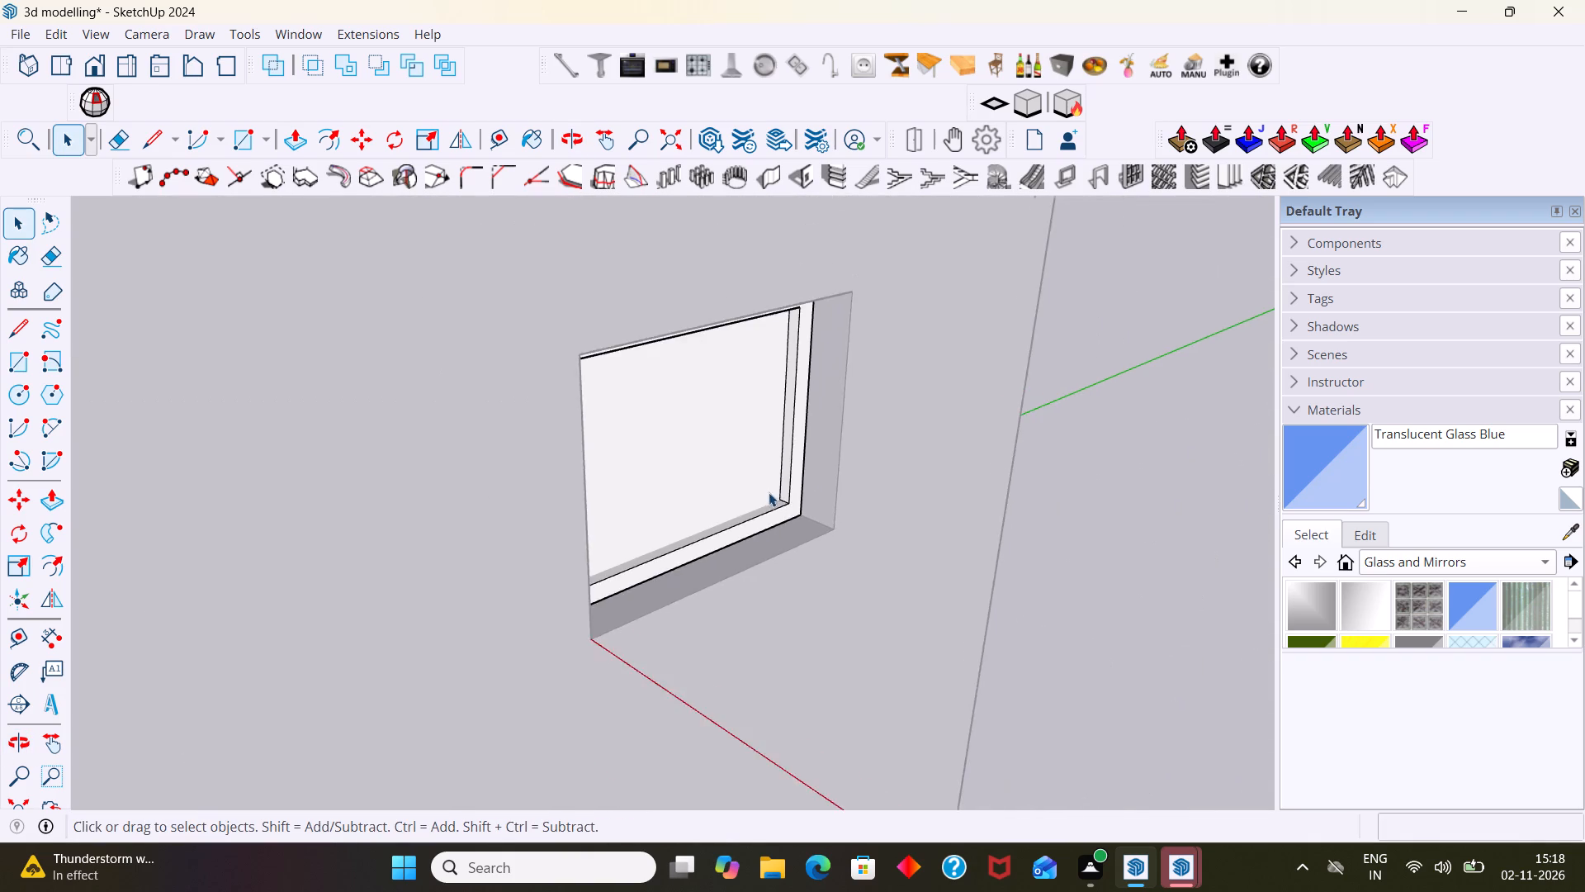
scroll(769, 492, down, 2)
middle_drag(767, 488, 573, 488)
scroll(570, 484, down, 3)
middle_drag(551, 472, 475, 489)
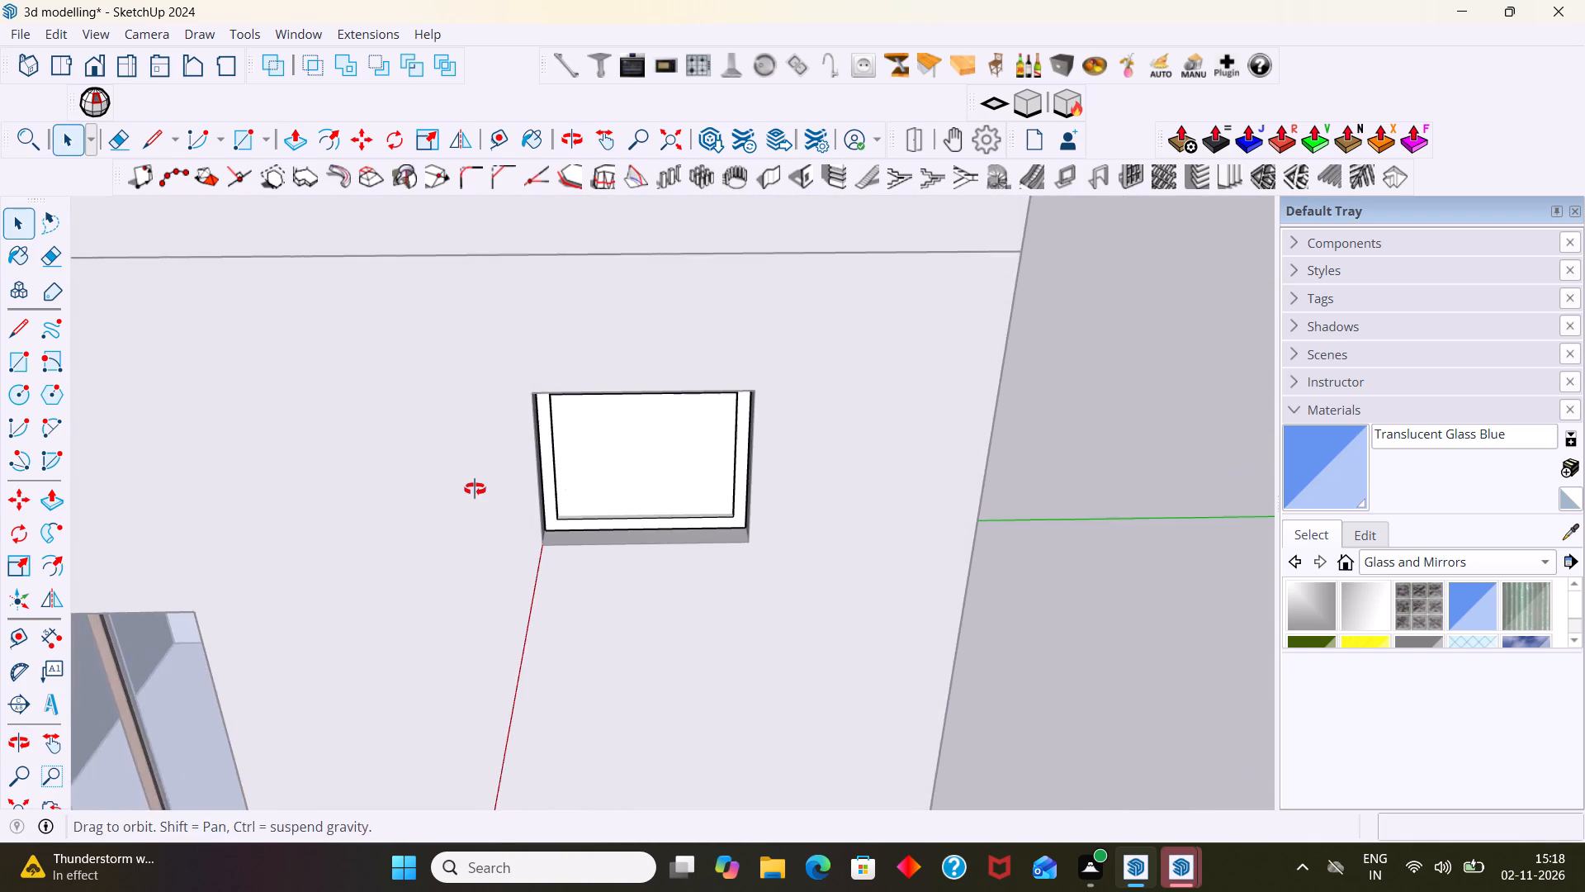
middle_drag(475, 489, 474, 489)
scroll(565, 476, up, 7)
middle_drag(601, 480, 484, 510)
scroll(589, 496, up, 3)
click(591, 496)
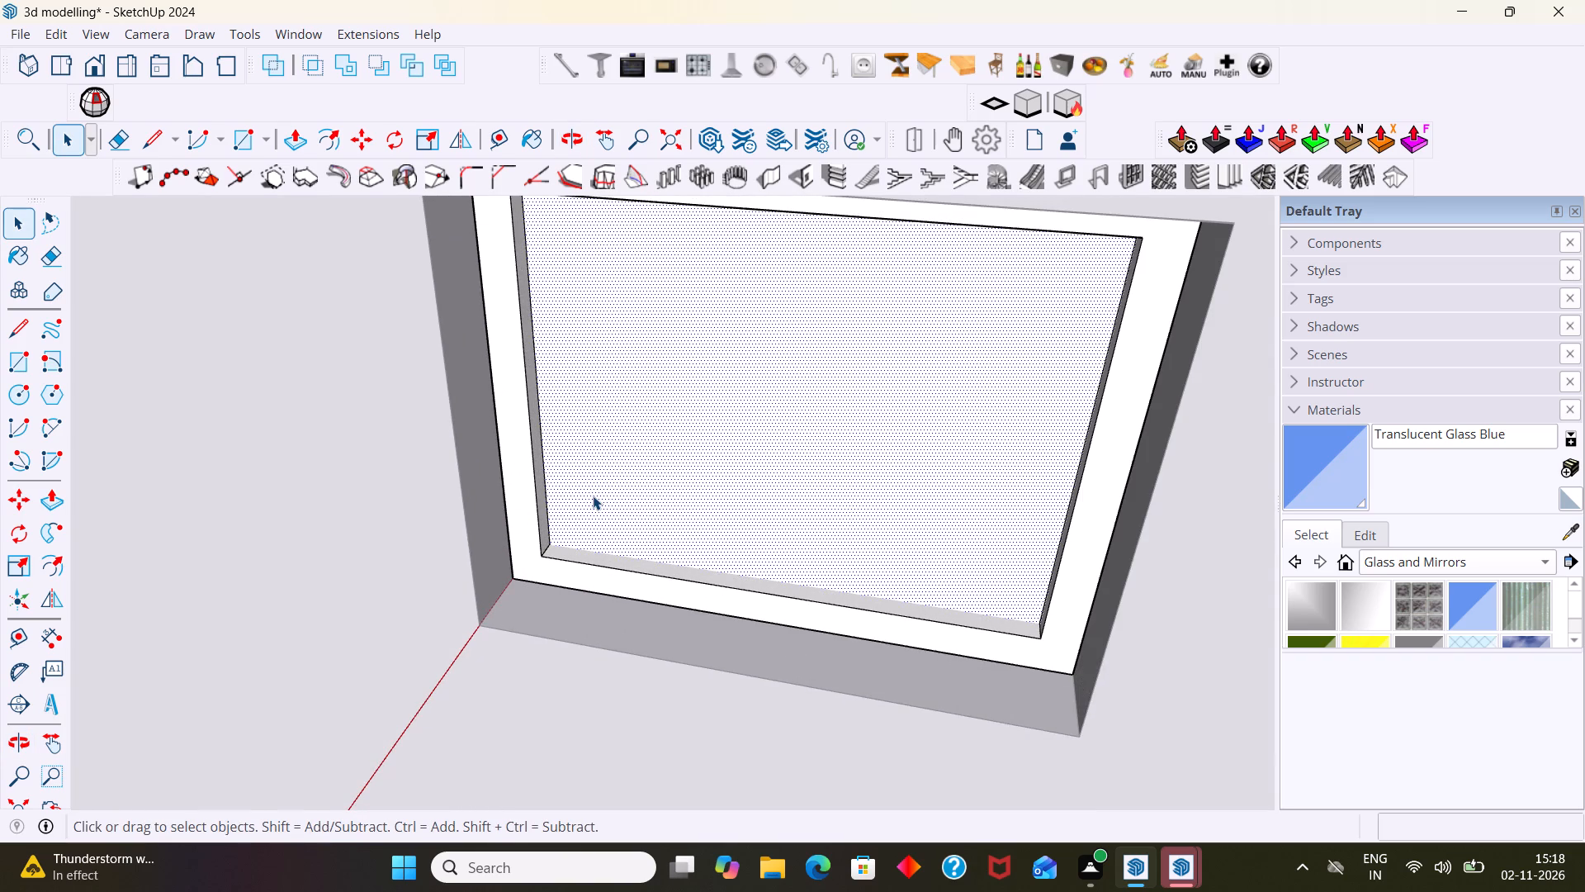
key(Delete)
Delete the extra vertical edge on the inner face of the frame jamb nearest the neighbouring cherry-framed window.
scroll(633, 496, down, 2)
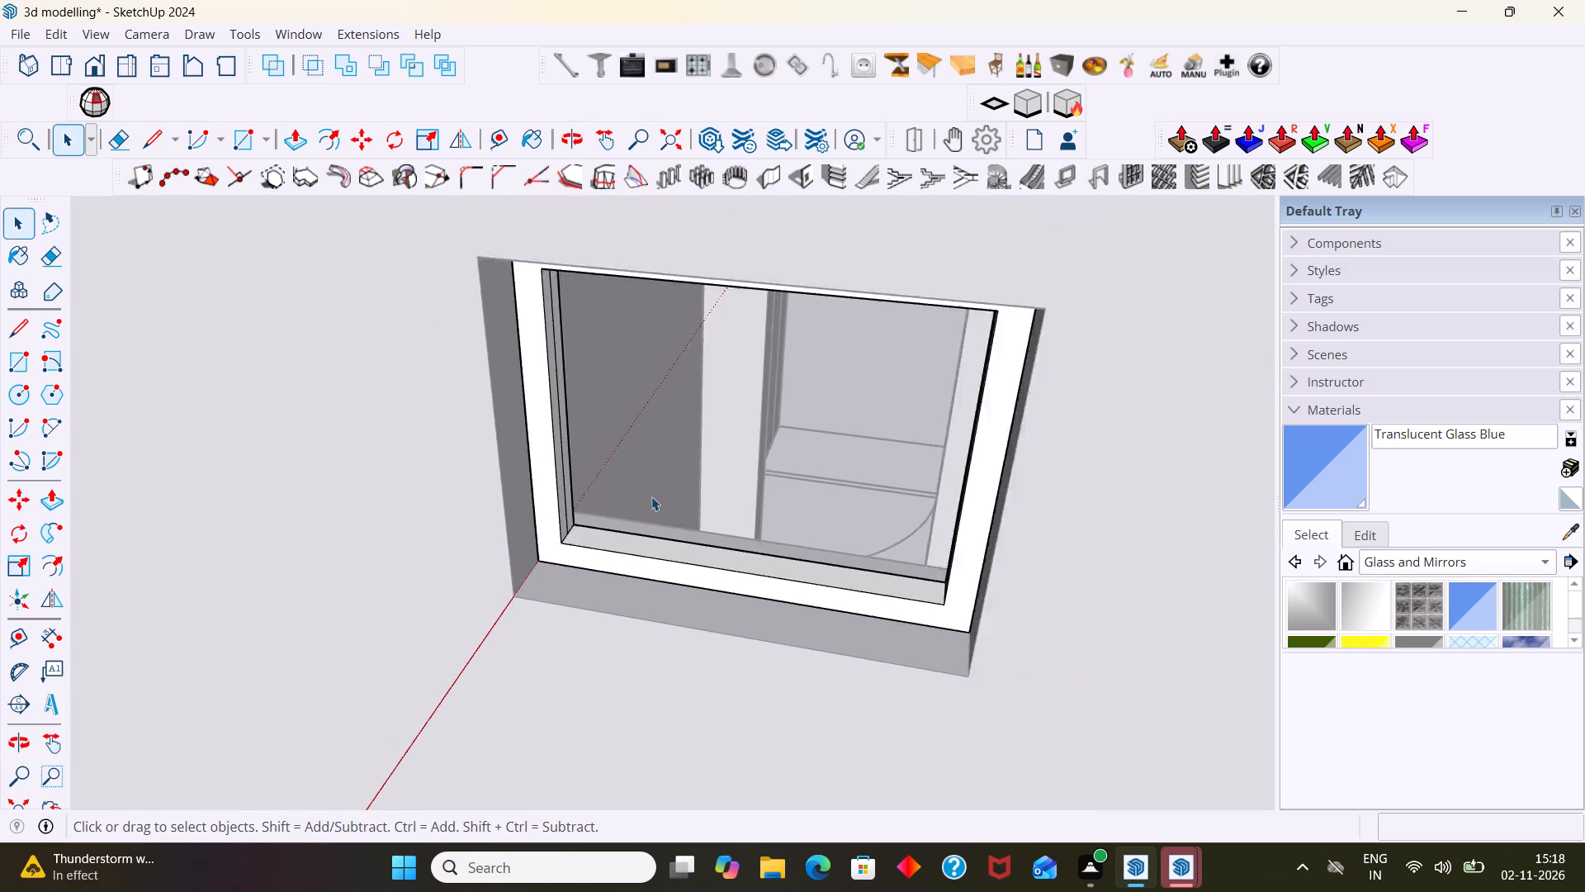
scroll(651, 496, down, 3)
middle_drag(663, 497, 826, 505)
scroll(1021, 491, up, 12)
middle_drag(997, 491, 1027, 550)
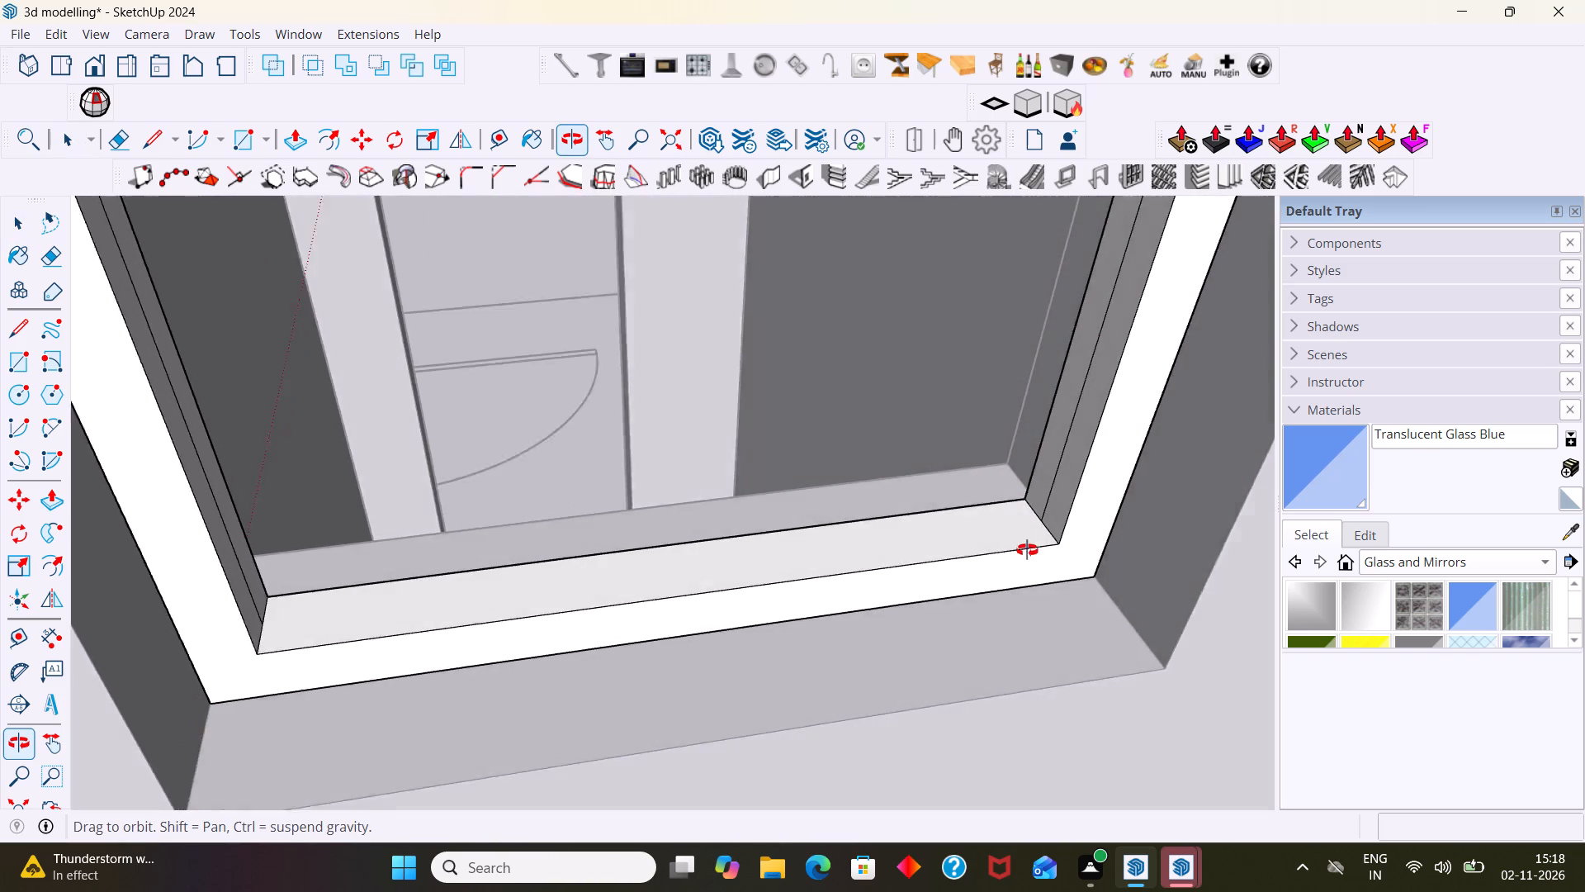
middle_drag(1027, 550, 1063, 598)
middle_drag(523, 654, 273, 613)
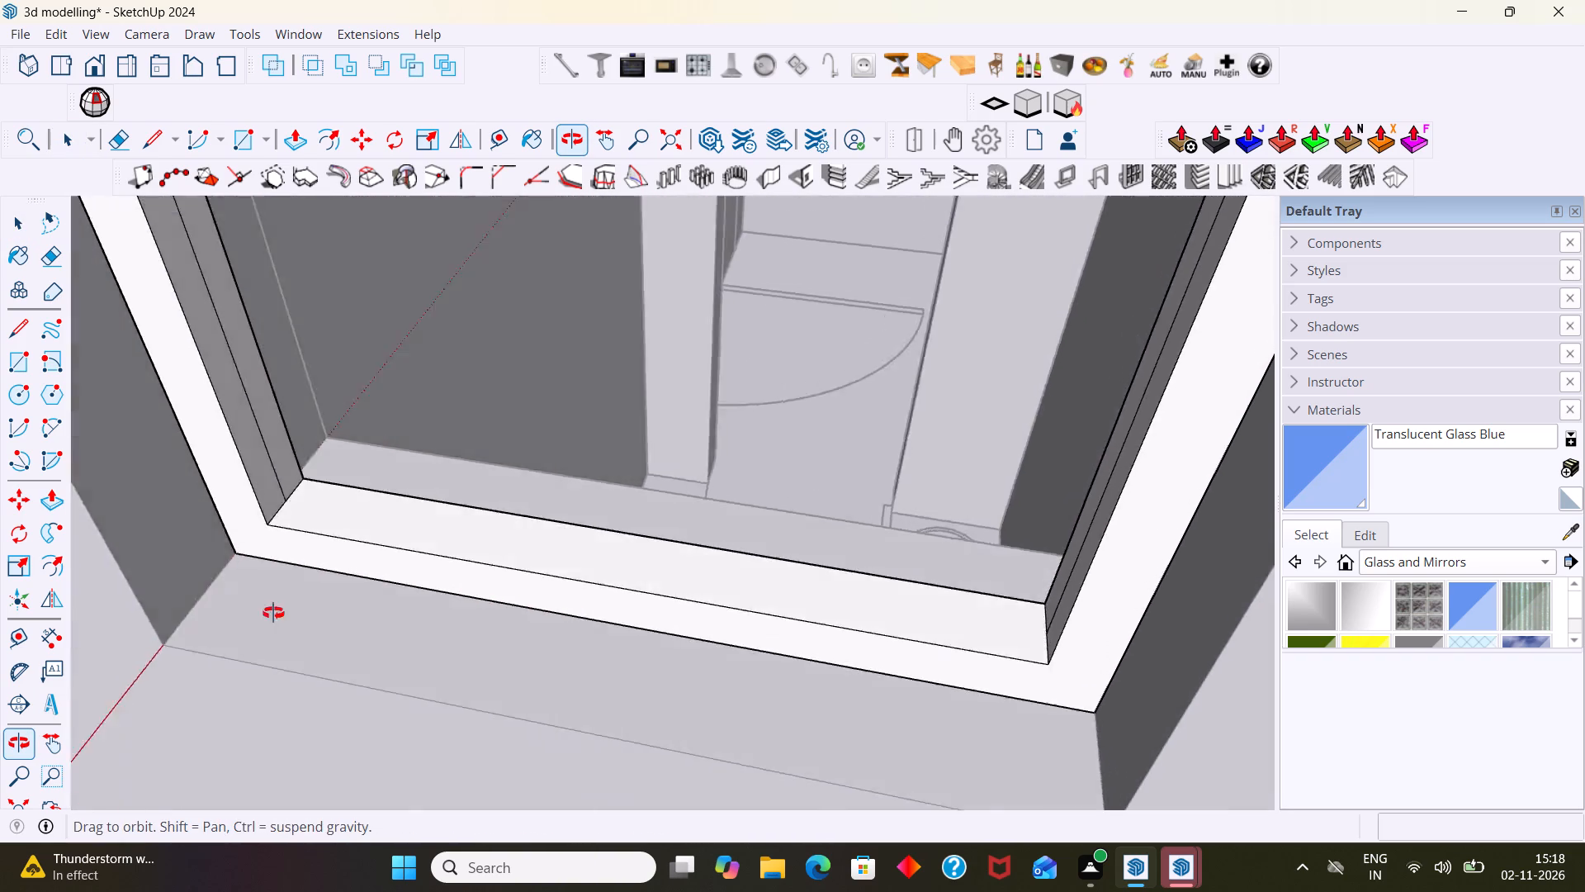
middle_drag(273, 613, 218, 598)
scroll(298, 451, up, 2)
click(324, 429)
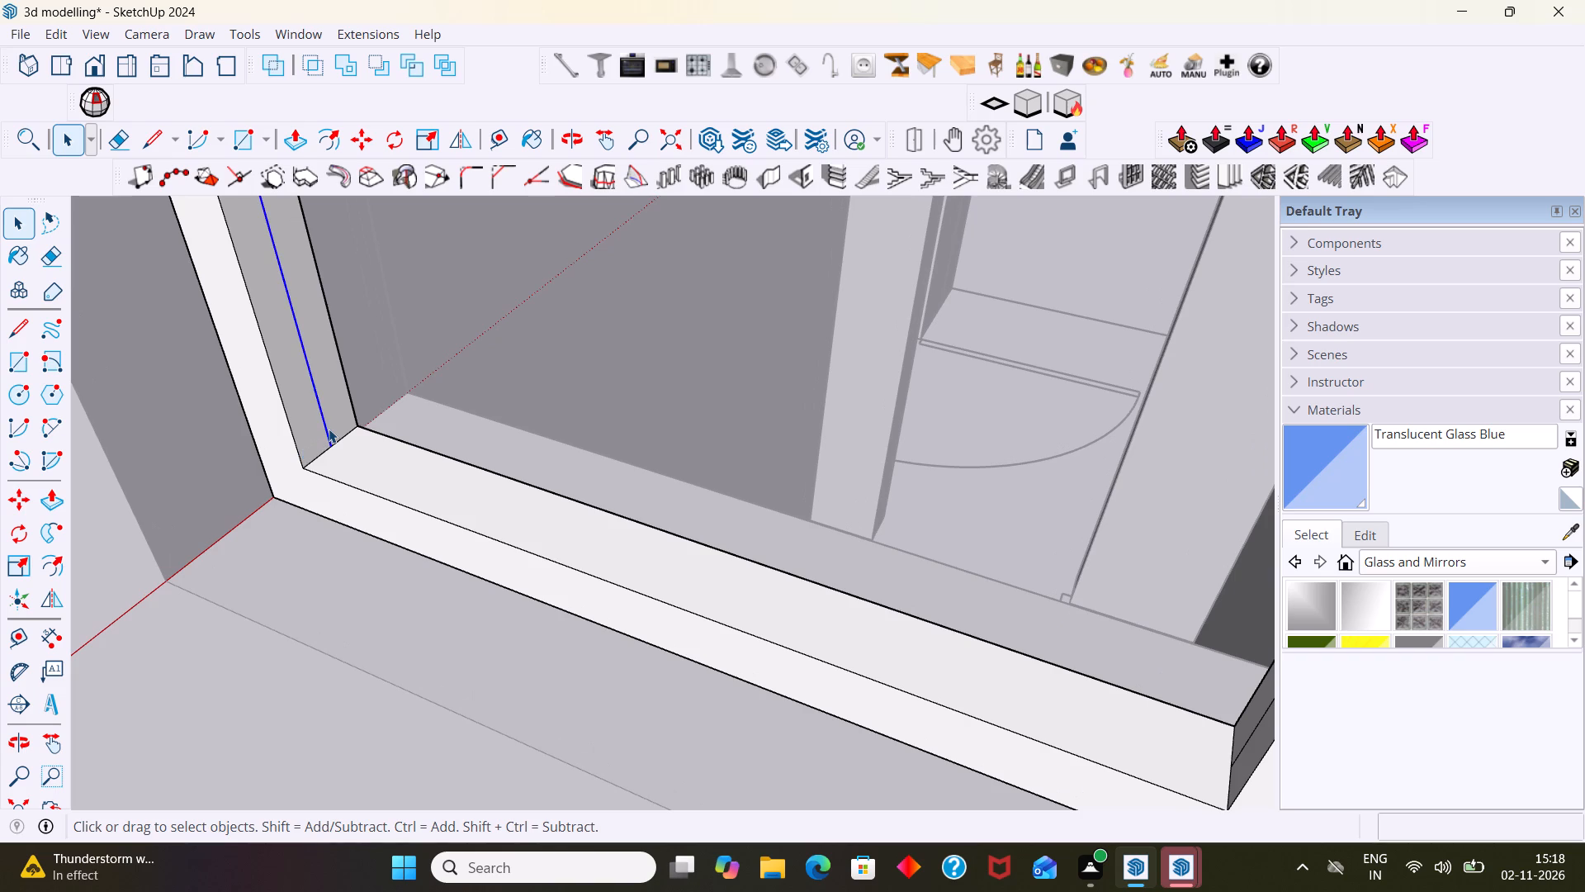
key(Delete)
Erase the extra vertical edge on the inner face of the frame jamb nearest the house corner.
scroll(329, 429, down, 12)
middle_drag(428, 437, 958, 429)
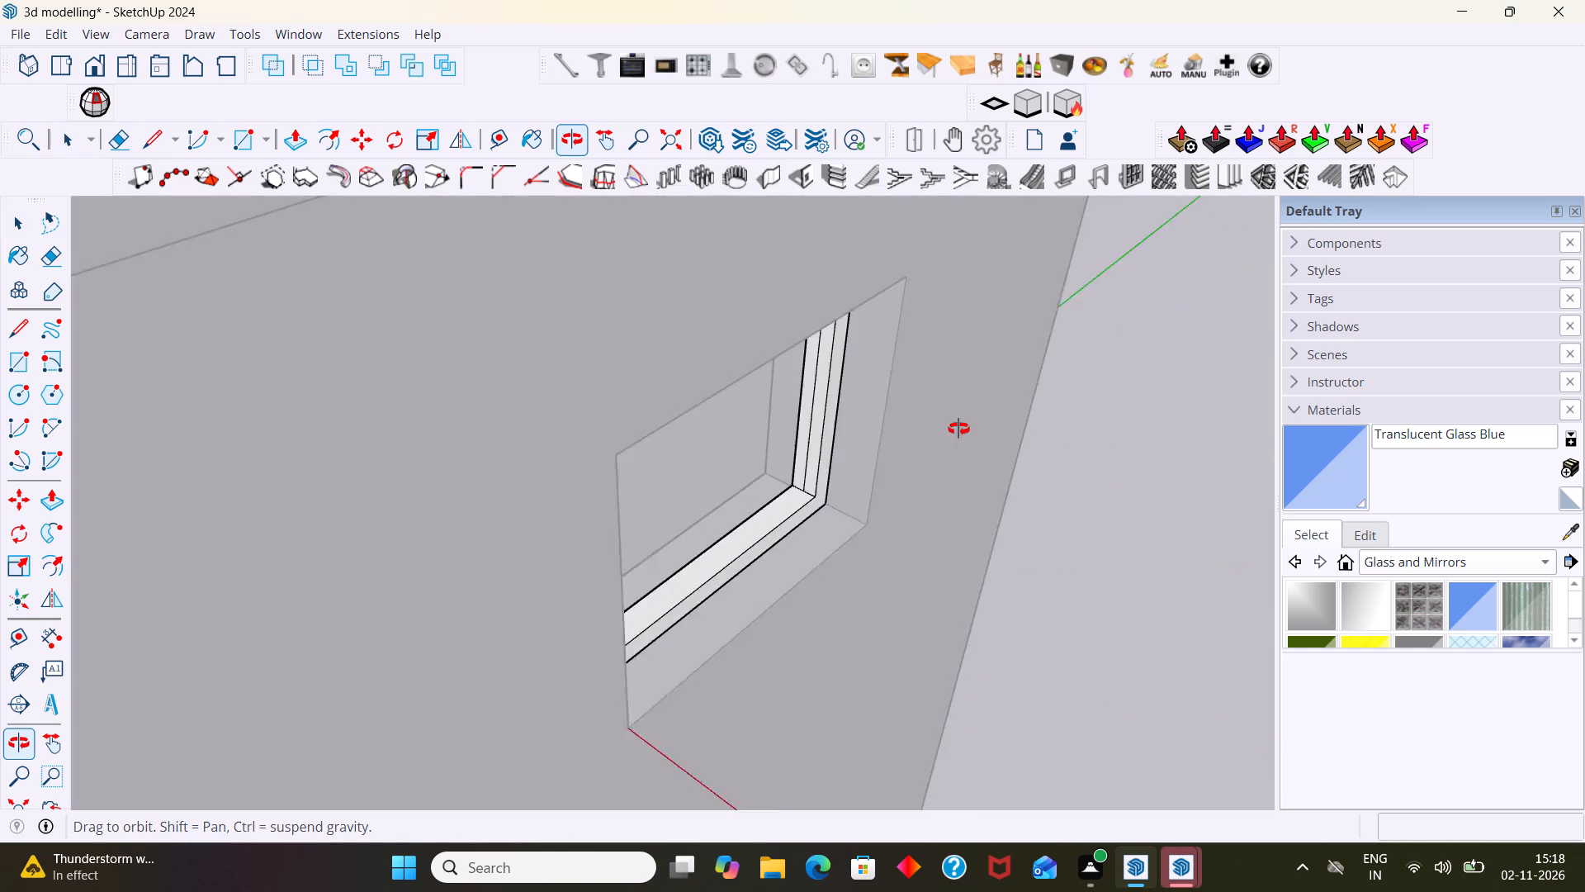
middle_drag(958, 429, 979, 422)
scroll(868, 448, up, 6)
key(e)
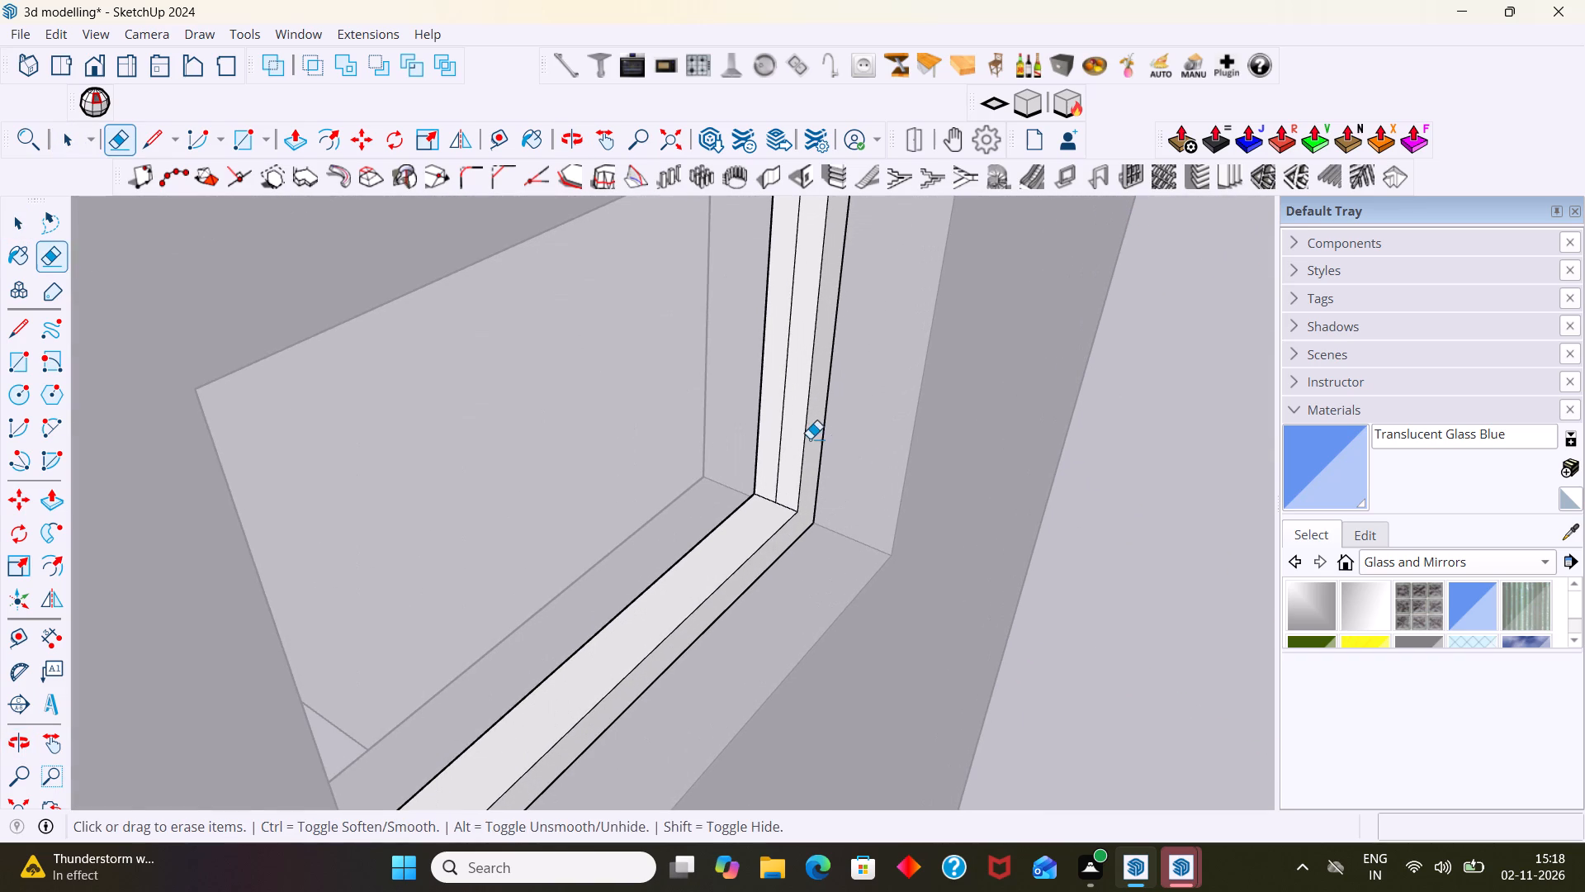
scroll(808, 439, up, 5)
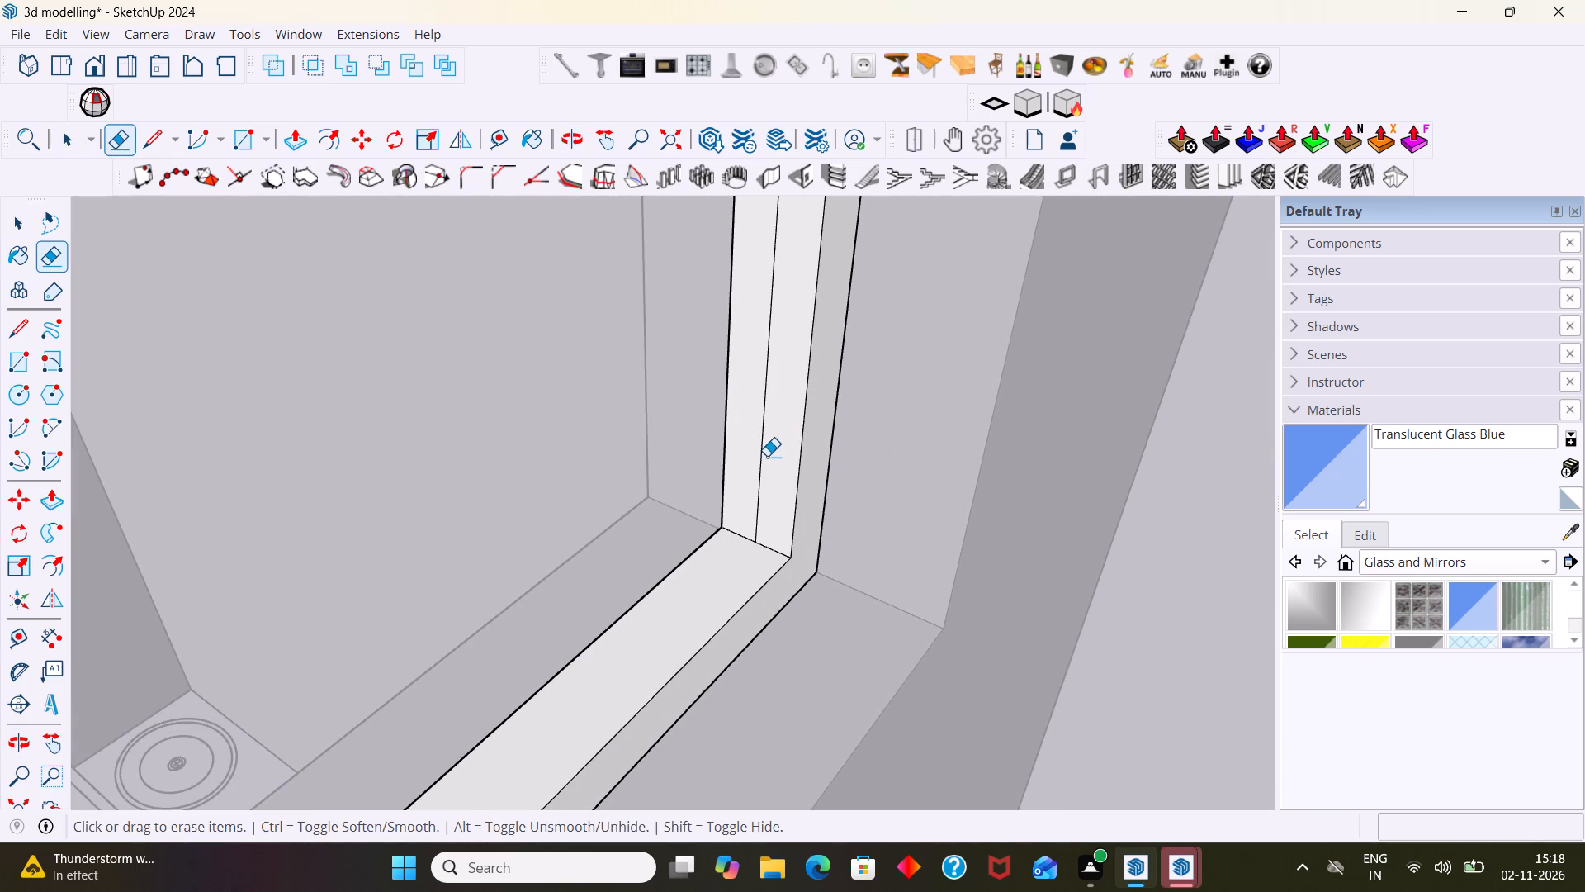
click(762, 463)
Erase the extra edge along the underside of the small window frame's head.
scroll(762, 463, down, 18)
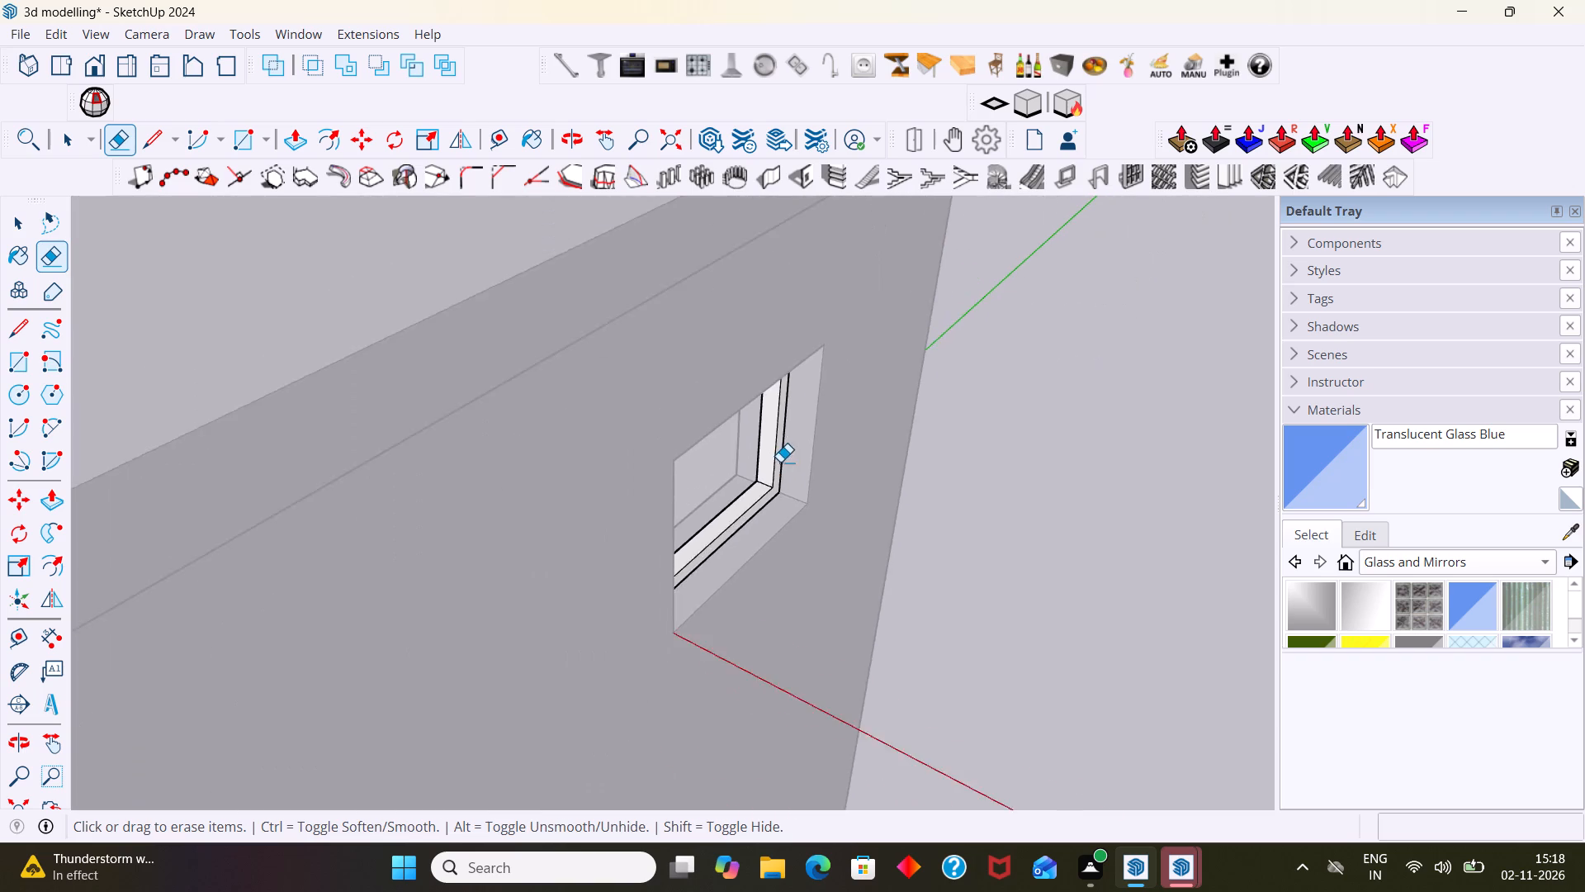
middle_drag(791, 453, 665, 349)
scroll(660, 352, down, 5)
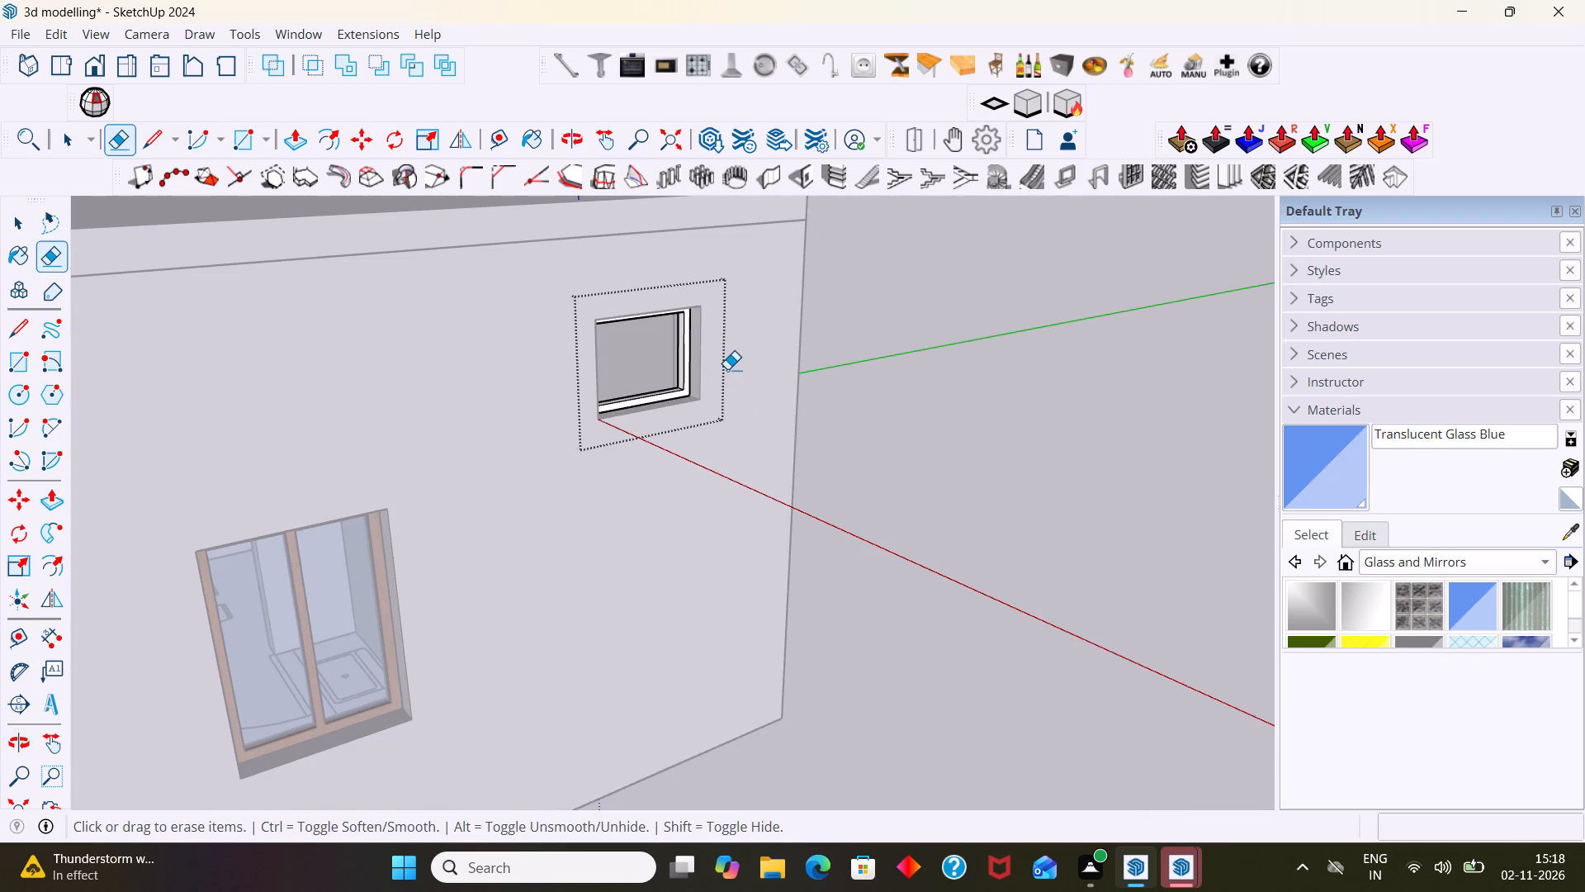
middle_drag(727, 374, 736, 560)
middle_drag(719, 521, 685, 428)
scroll(642, 412, up, 8)
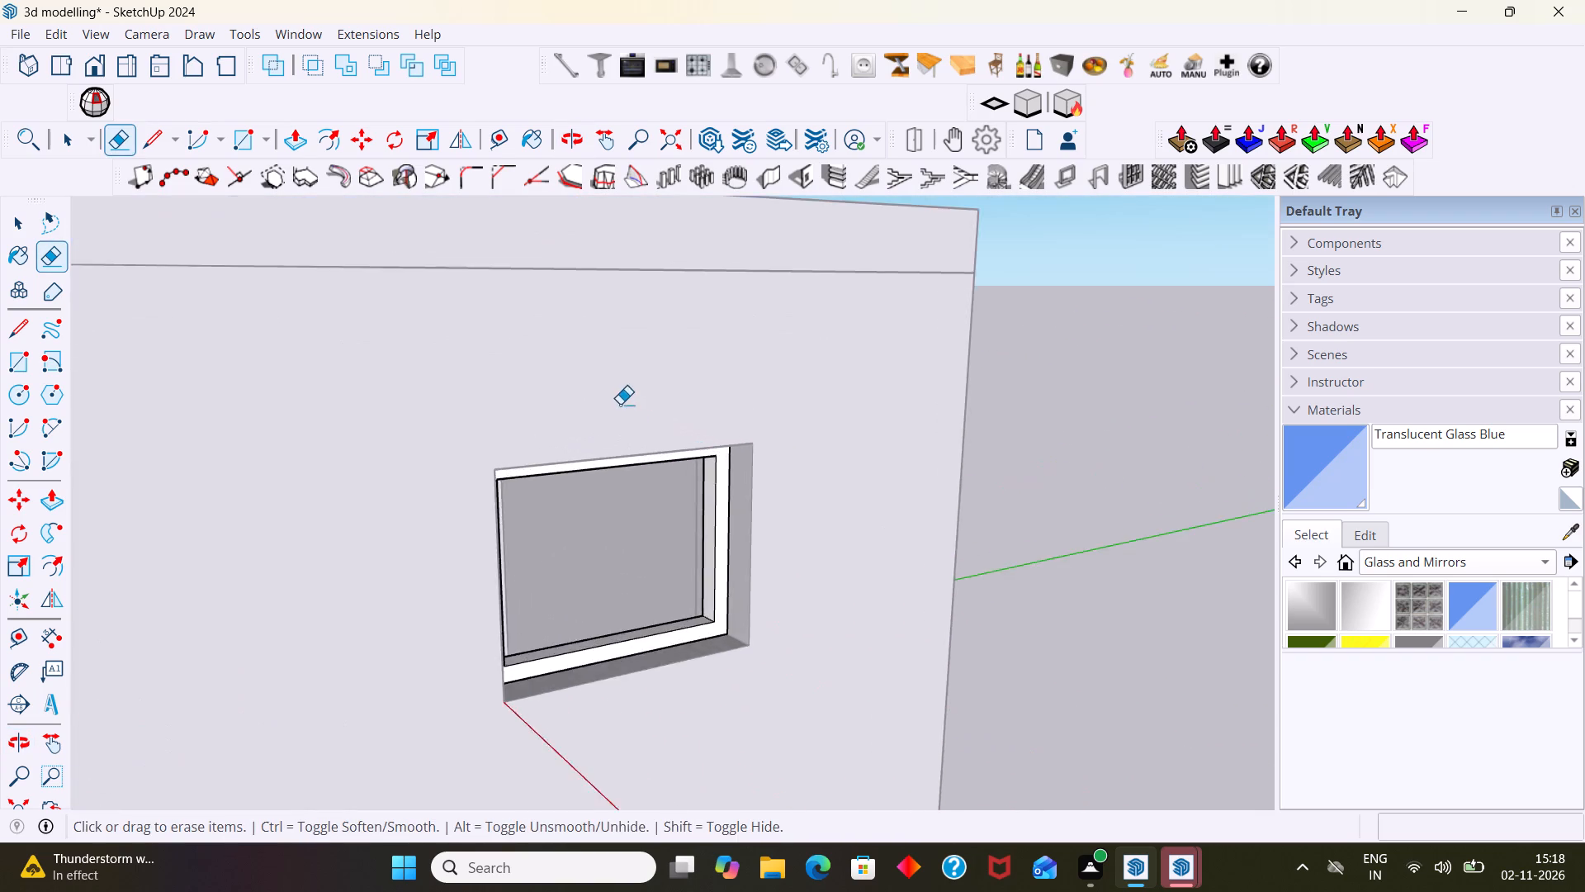
middle_drag(620, 404, 628, 306)
scroll(643, 414, up, 2)
middle_drag(659, 435, 697, 331)
scroll(699, 297, up, 12)
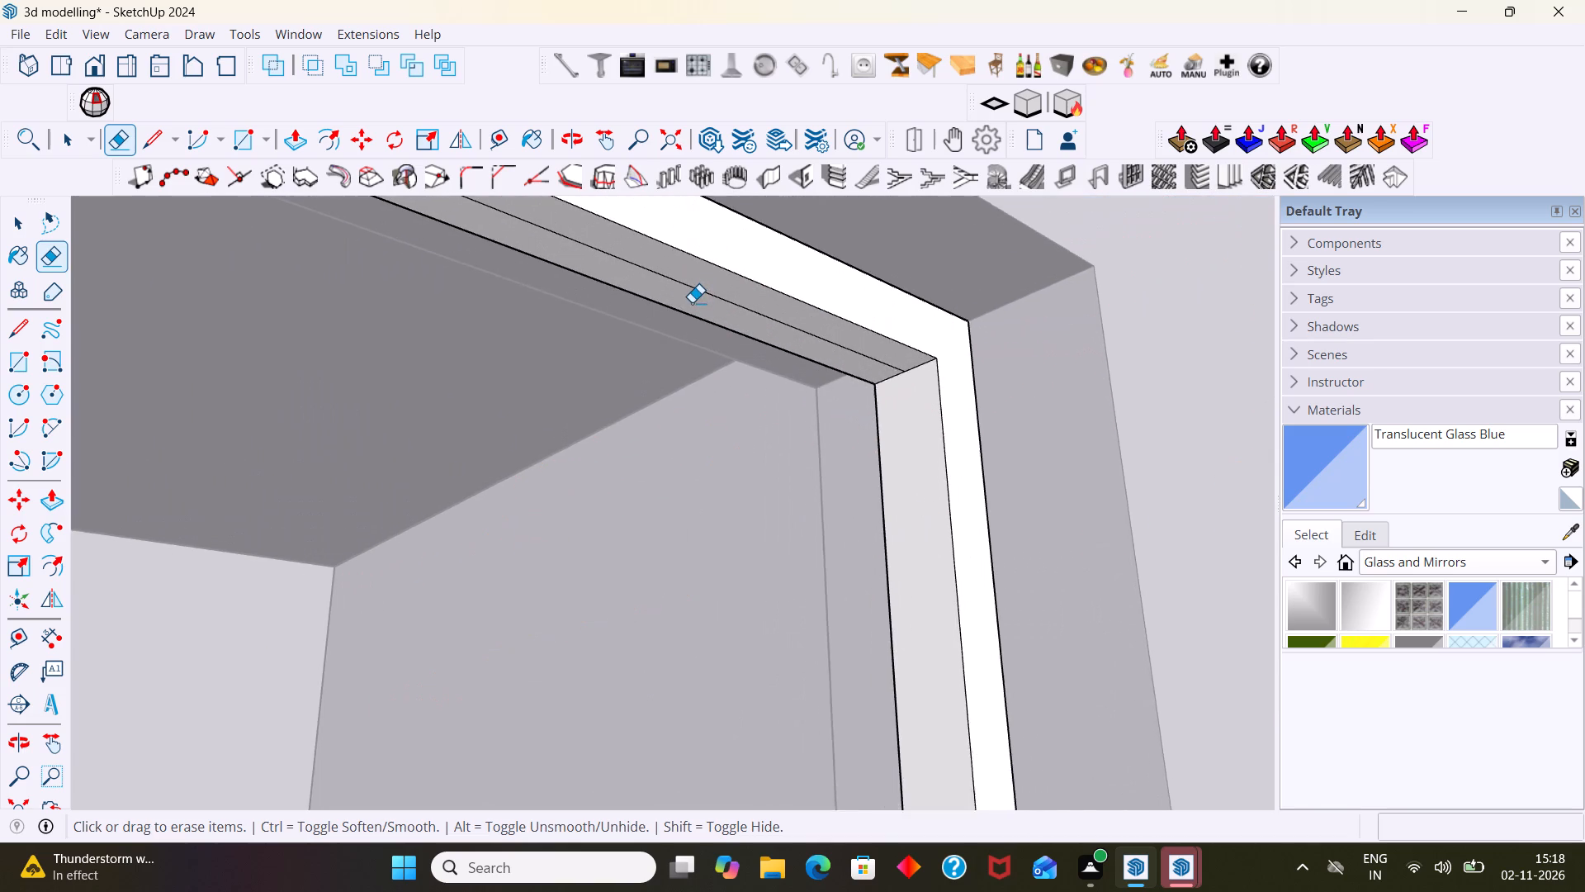
scroll(692, 302, up, 3)
click(697, 282)
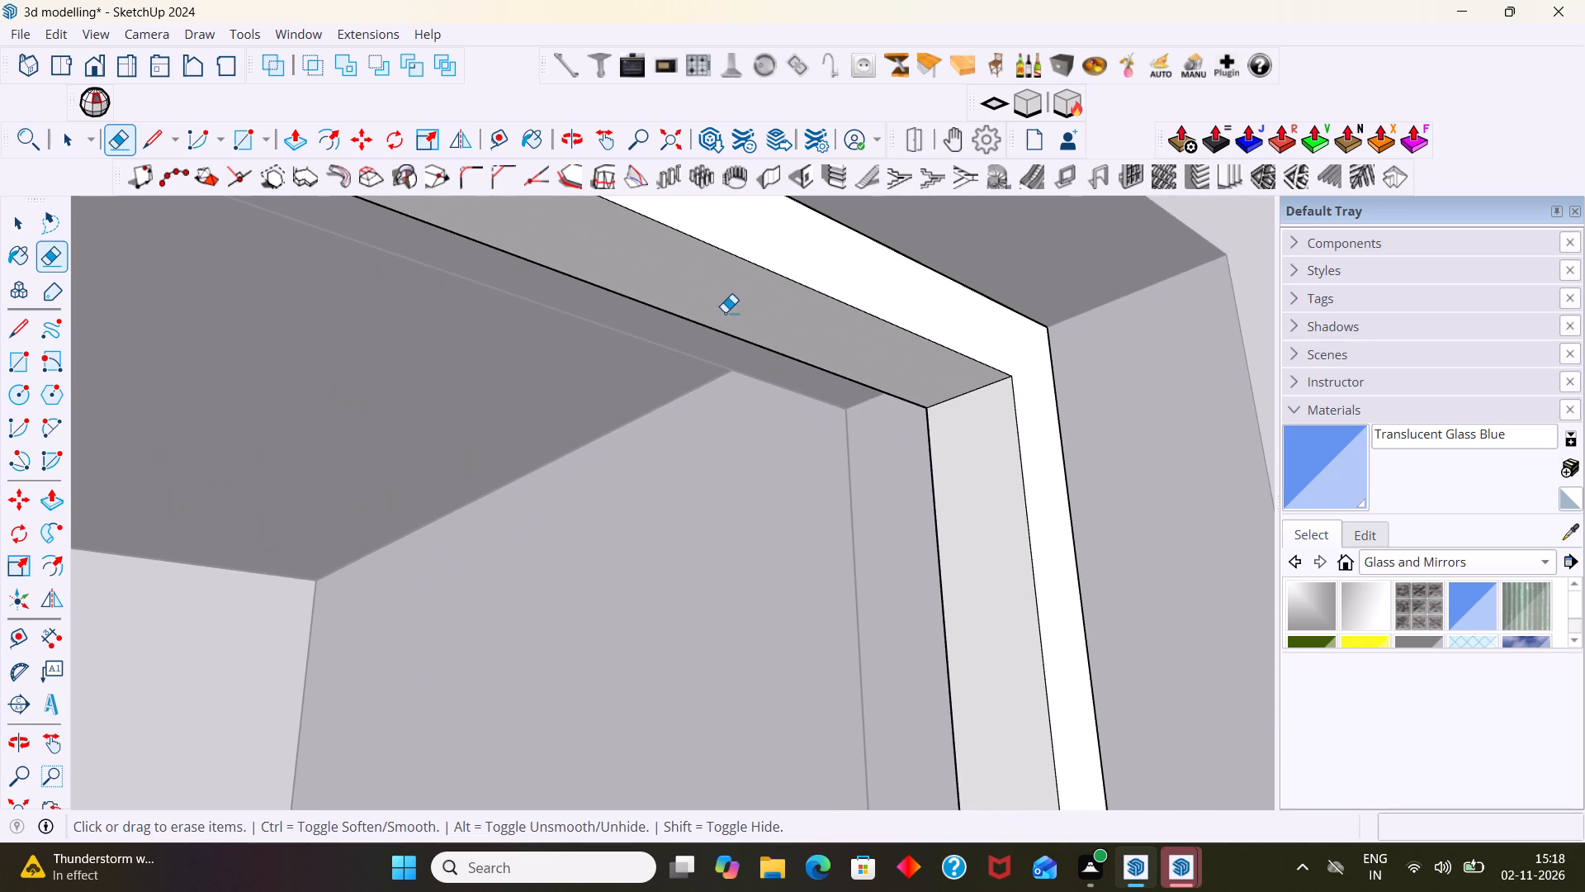
Inspect the cleaned small window frame from outside, from a distance and up close at several angles.
scroll(758, 367, down, 15)
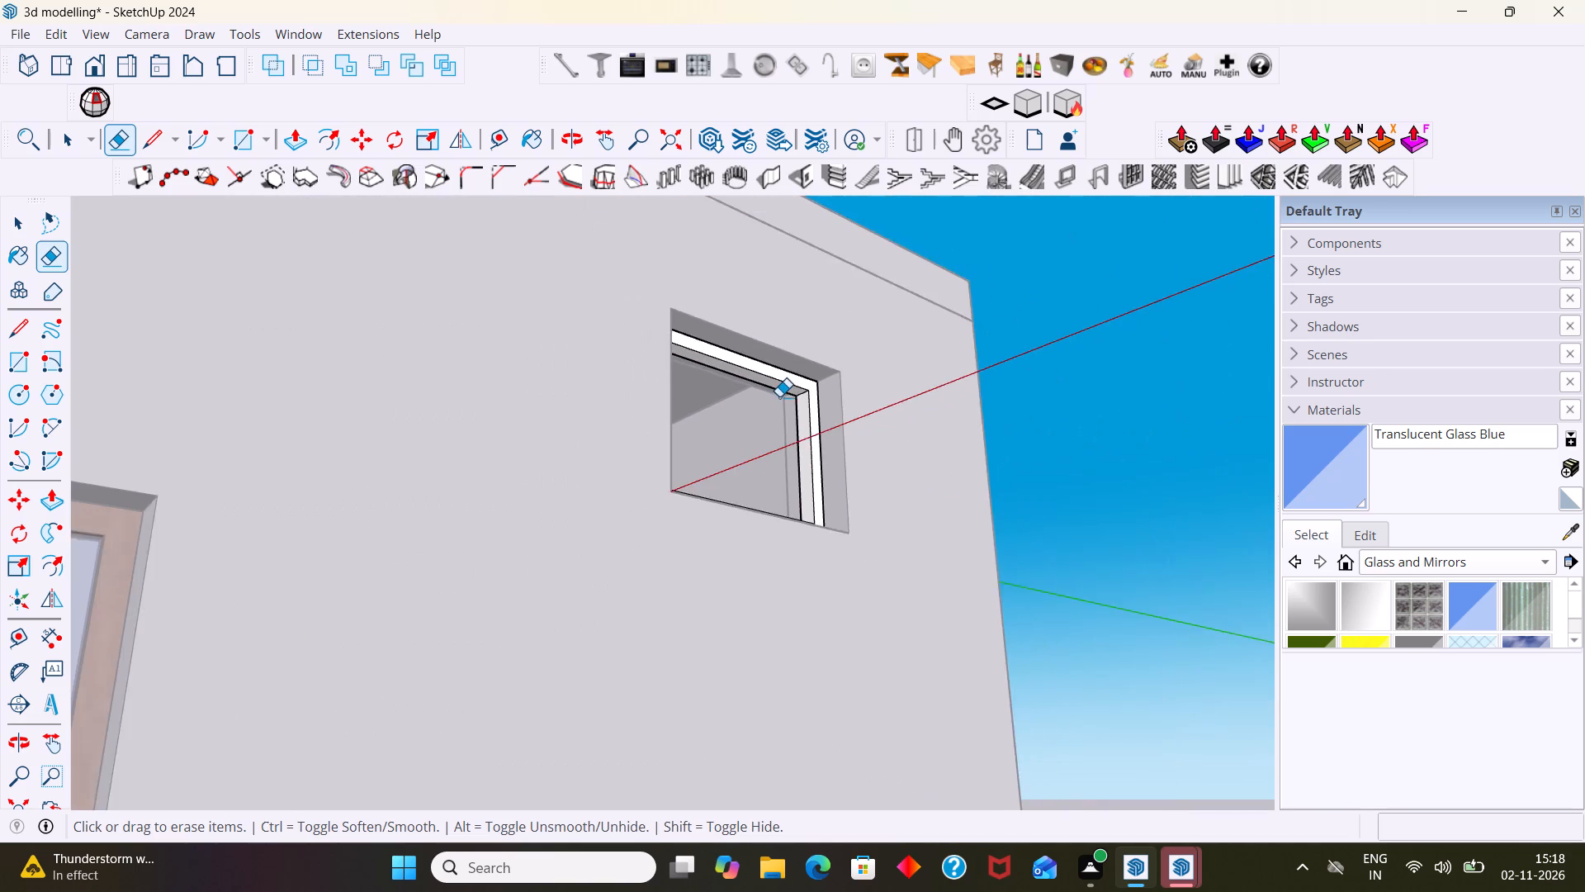
scroll(778, 403, down, 8)
middle_drag(775, 417, 638, 585)
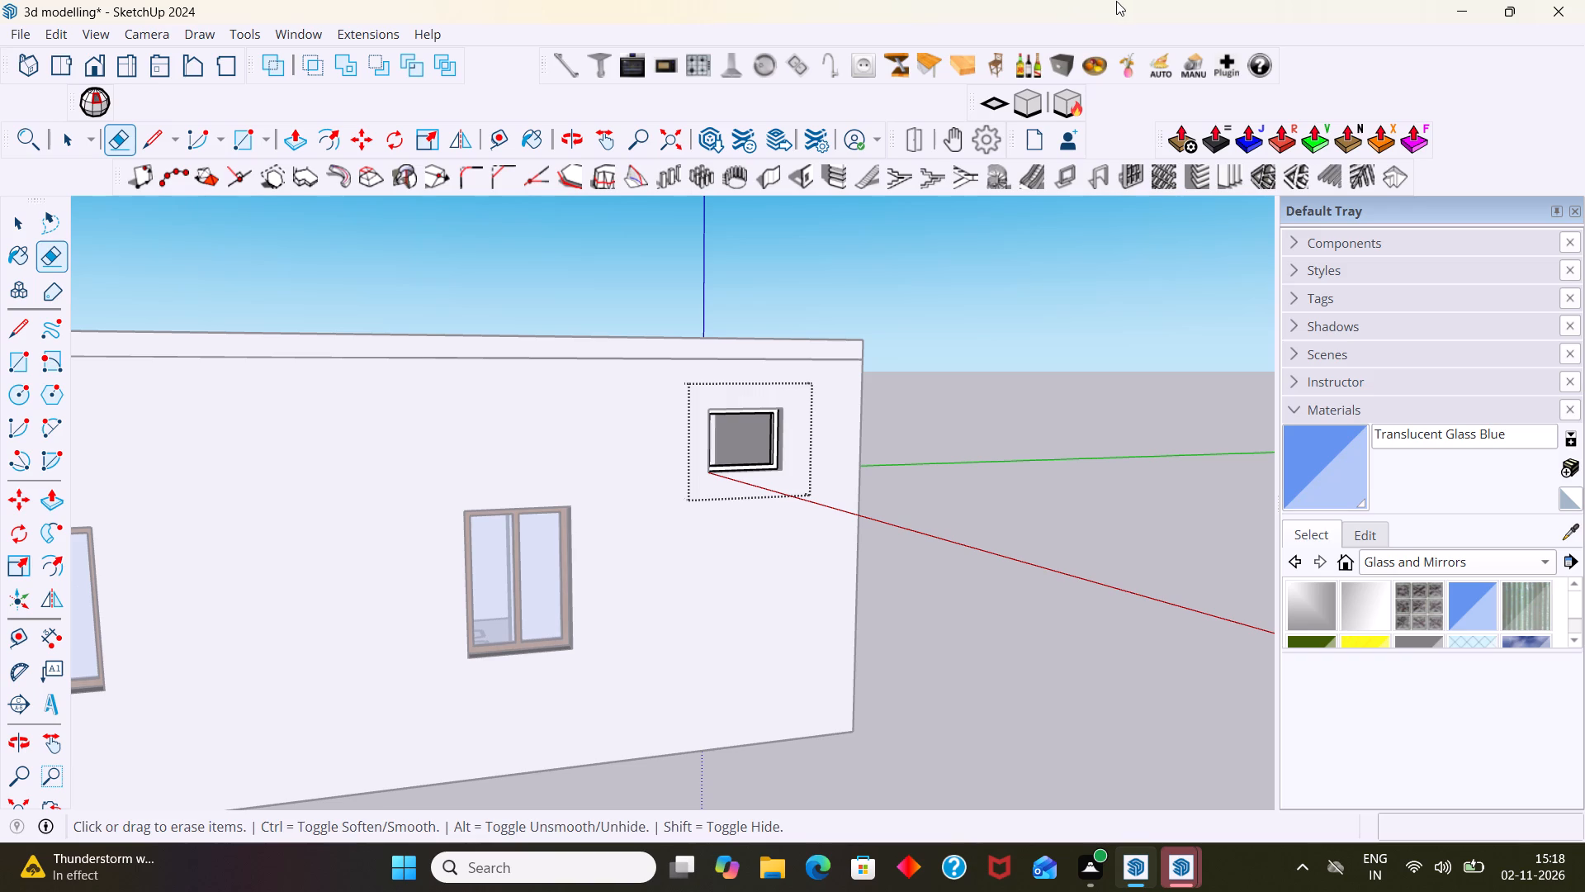
key(space)
scroll(953, 131, down, 5)
middle_drag(845, 391, 726, 501)
scroll(845, 391, down, 1)
scroll(664, 505, up, 9)
middle_click(588, 504)
scroll(631, 499, up, 4)
middle_drag(635, 494, 477, 334)
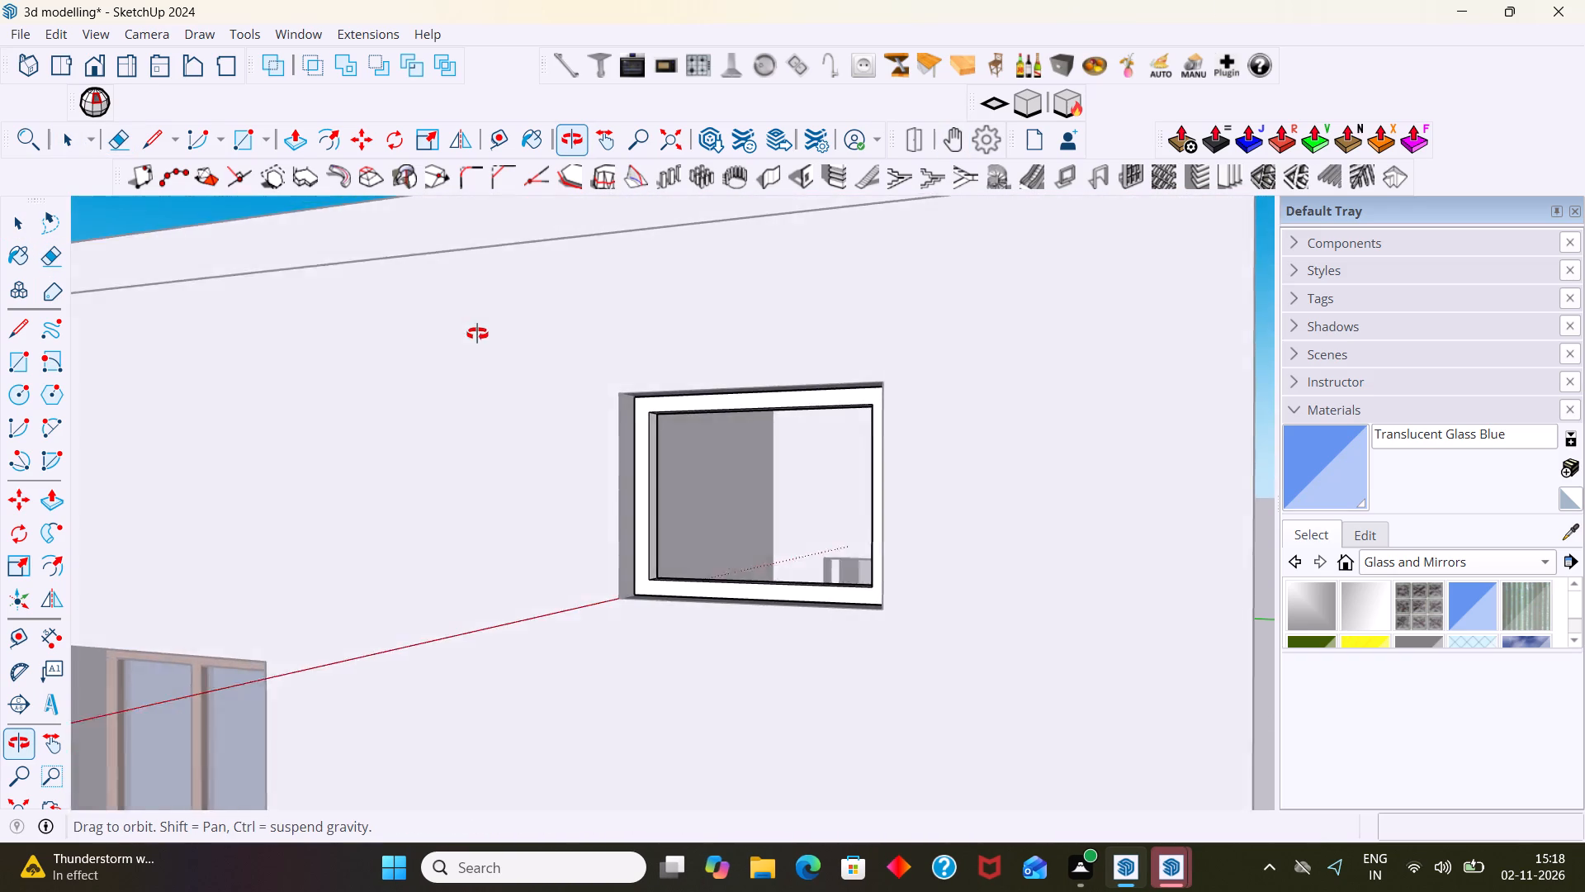
middle_drag(477, 334, 354, 334)
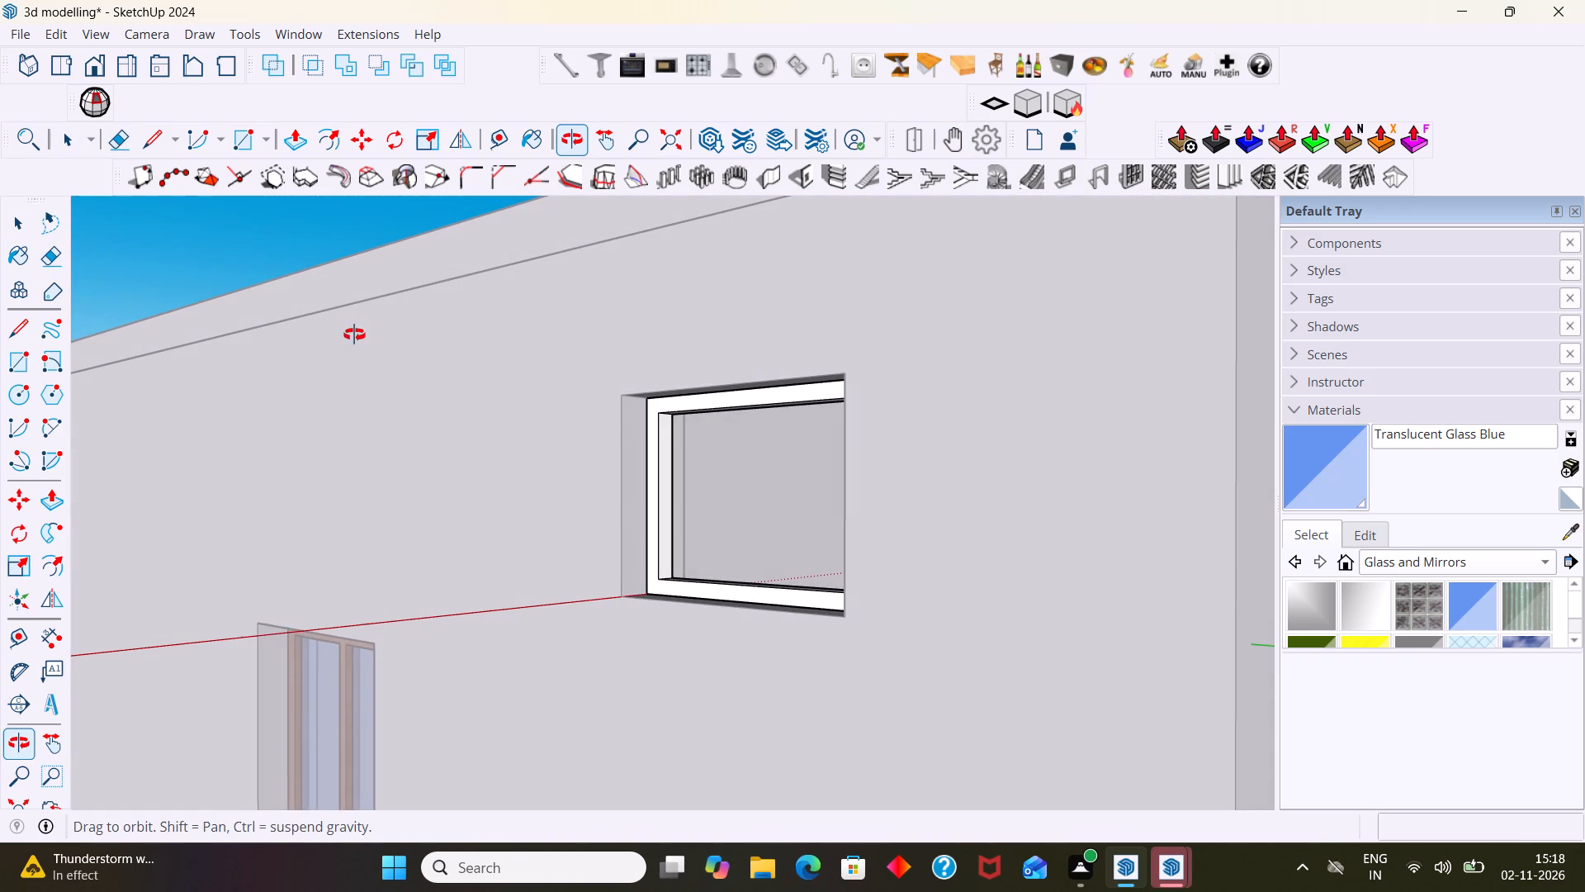
middle_drag(354, 334, 354, 335)
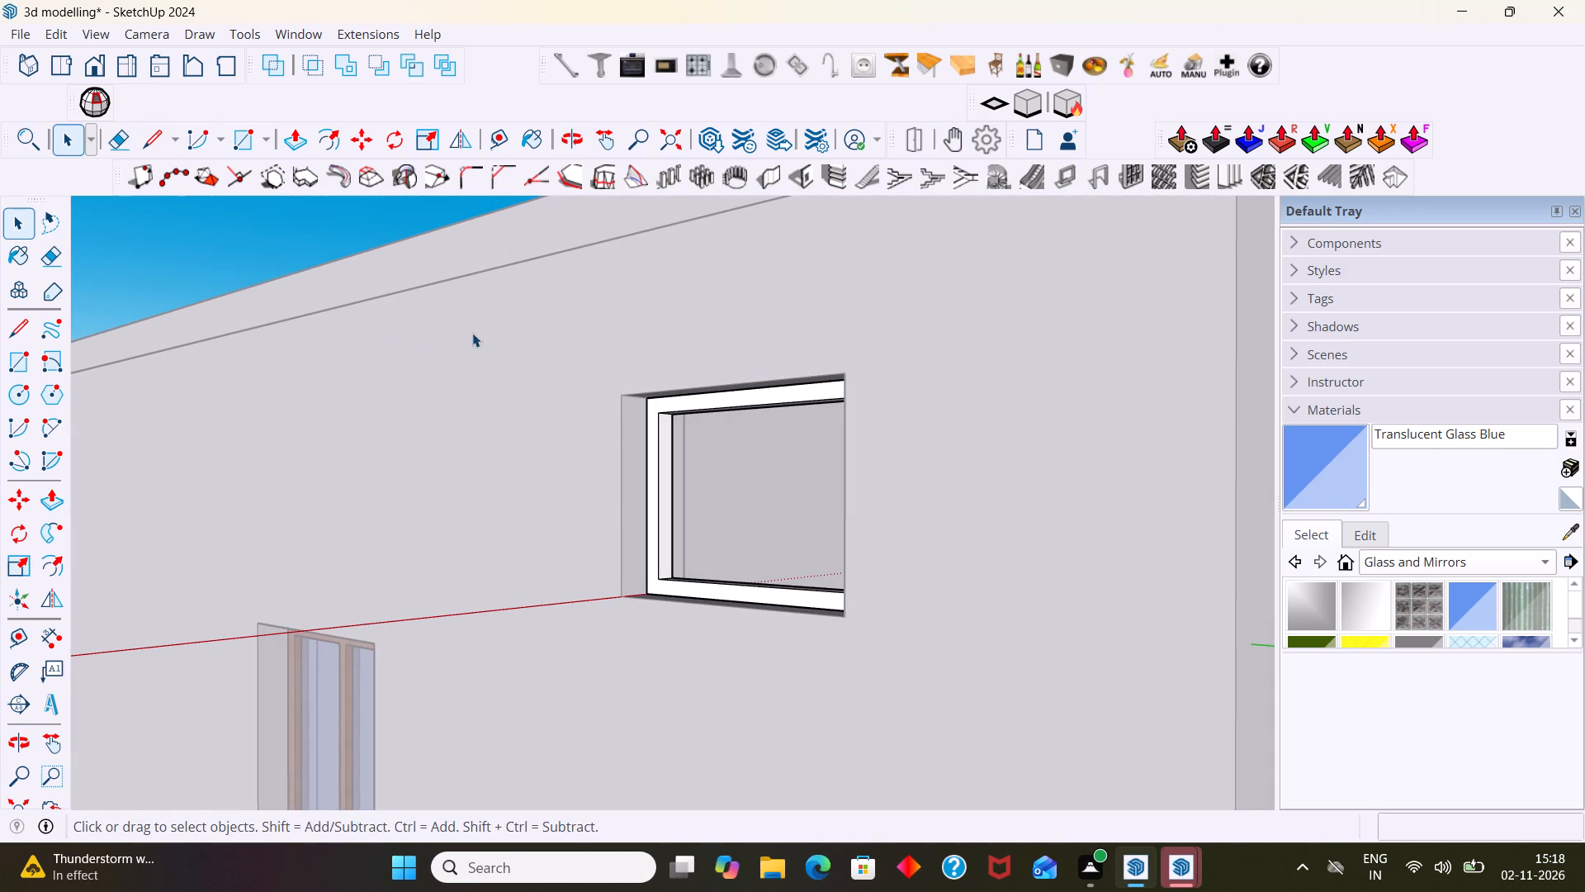
Examine the small window frame and its reveal from outside at several angles, checking its inner edges and corners.
middle_drag(843, 363, 995, 363)
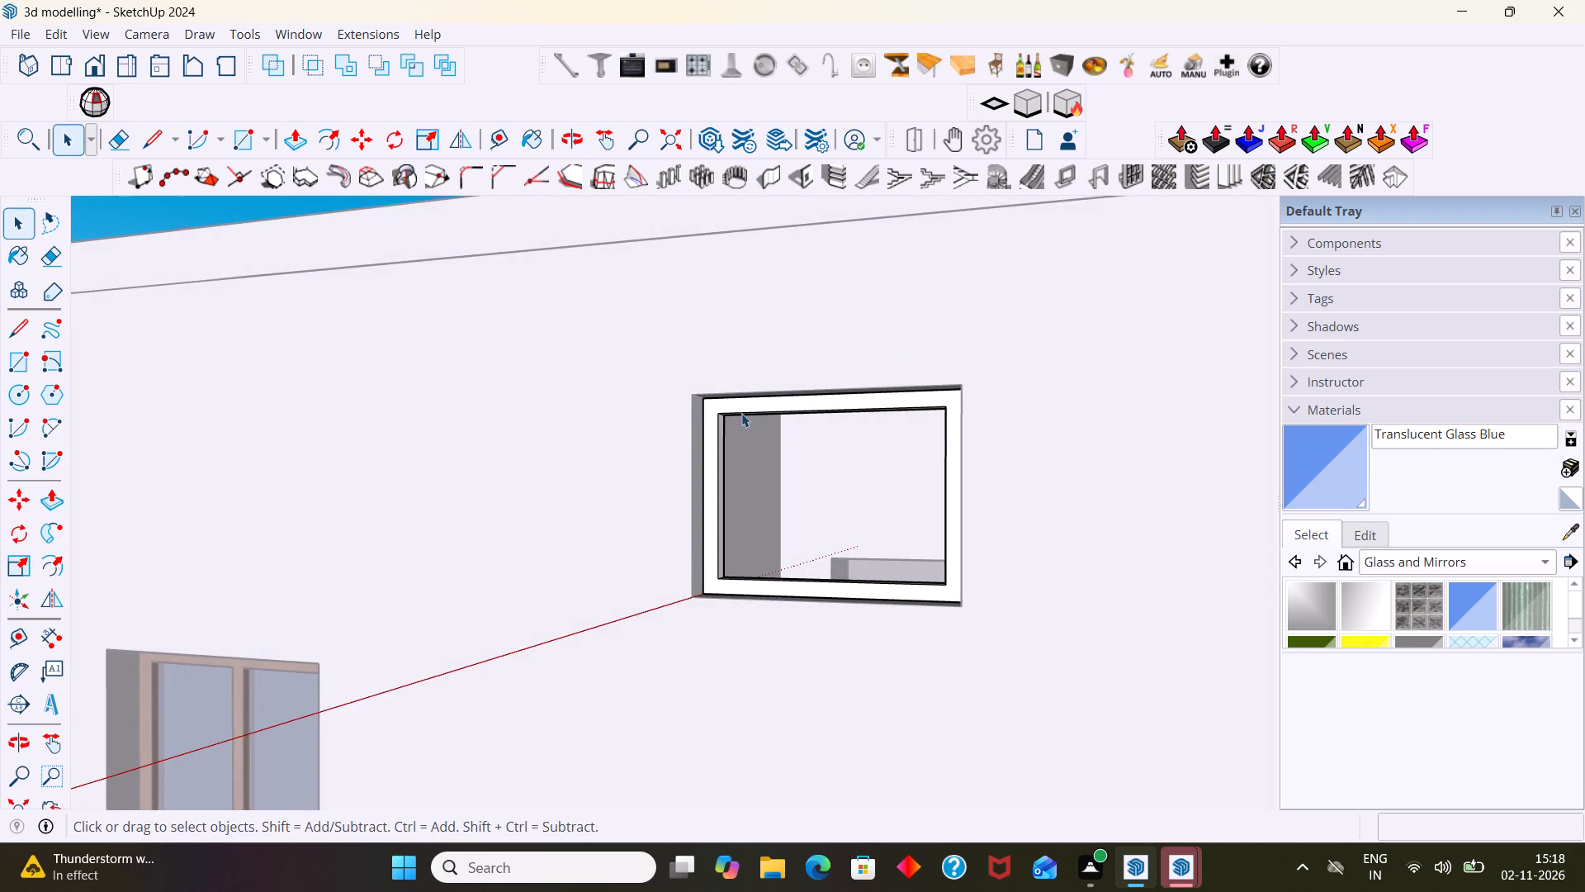
scroll(740, 414, up, 3)
middle_drag(714, 439, 791, 460)
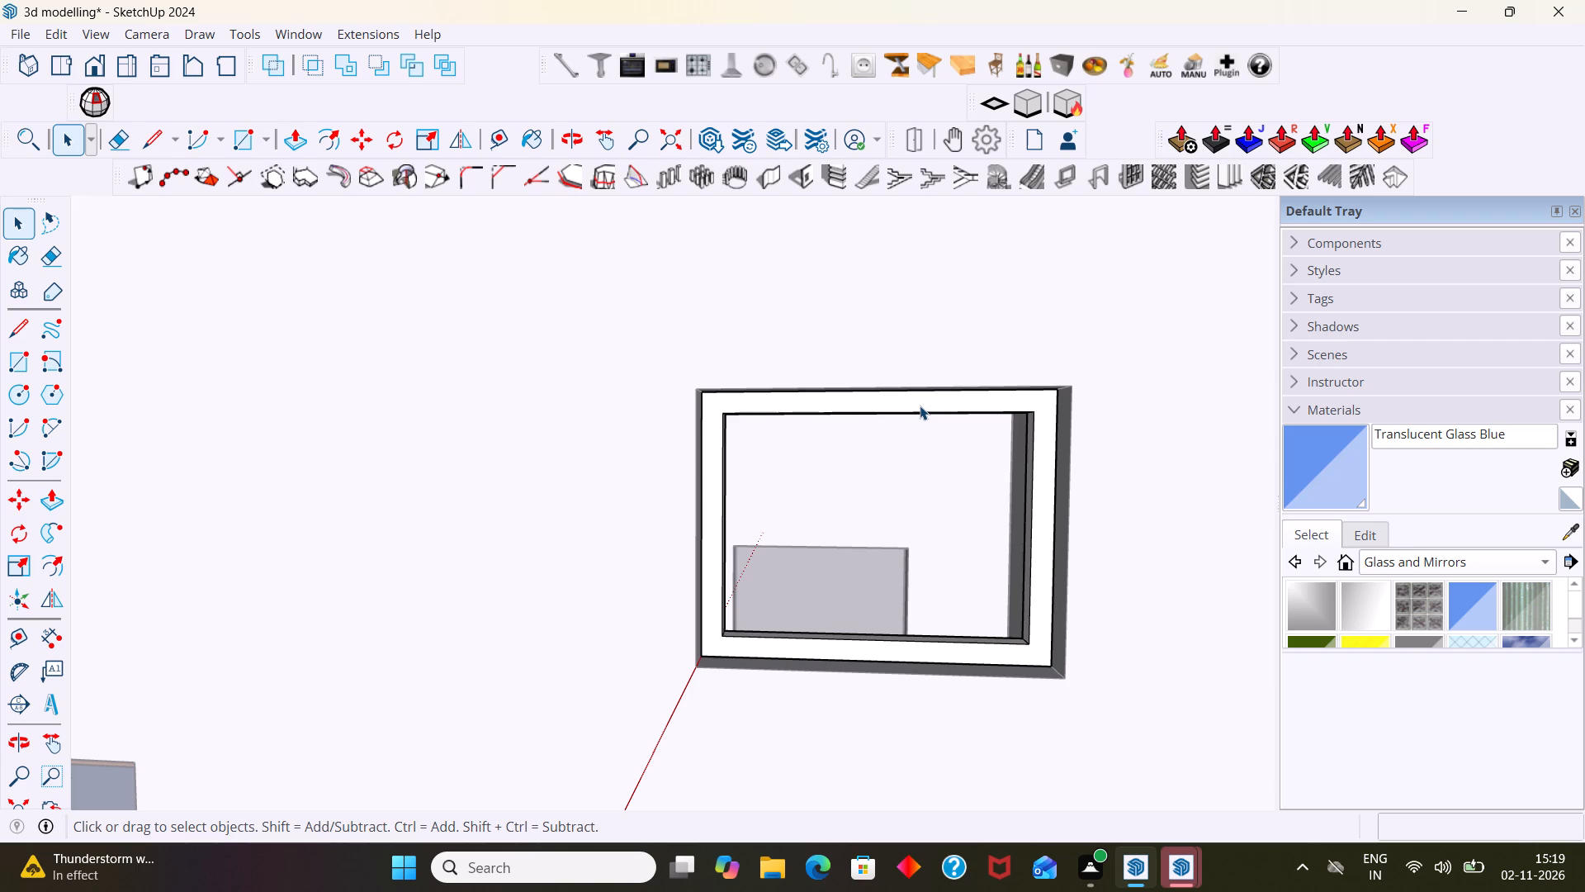
scroll(811, 446, up, 6)
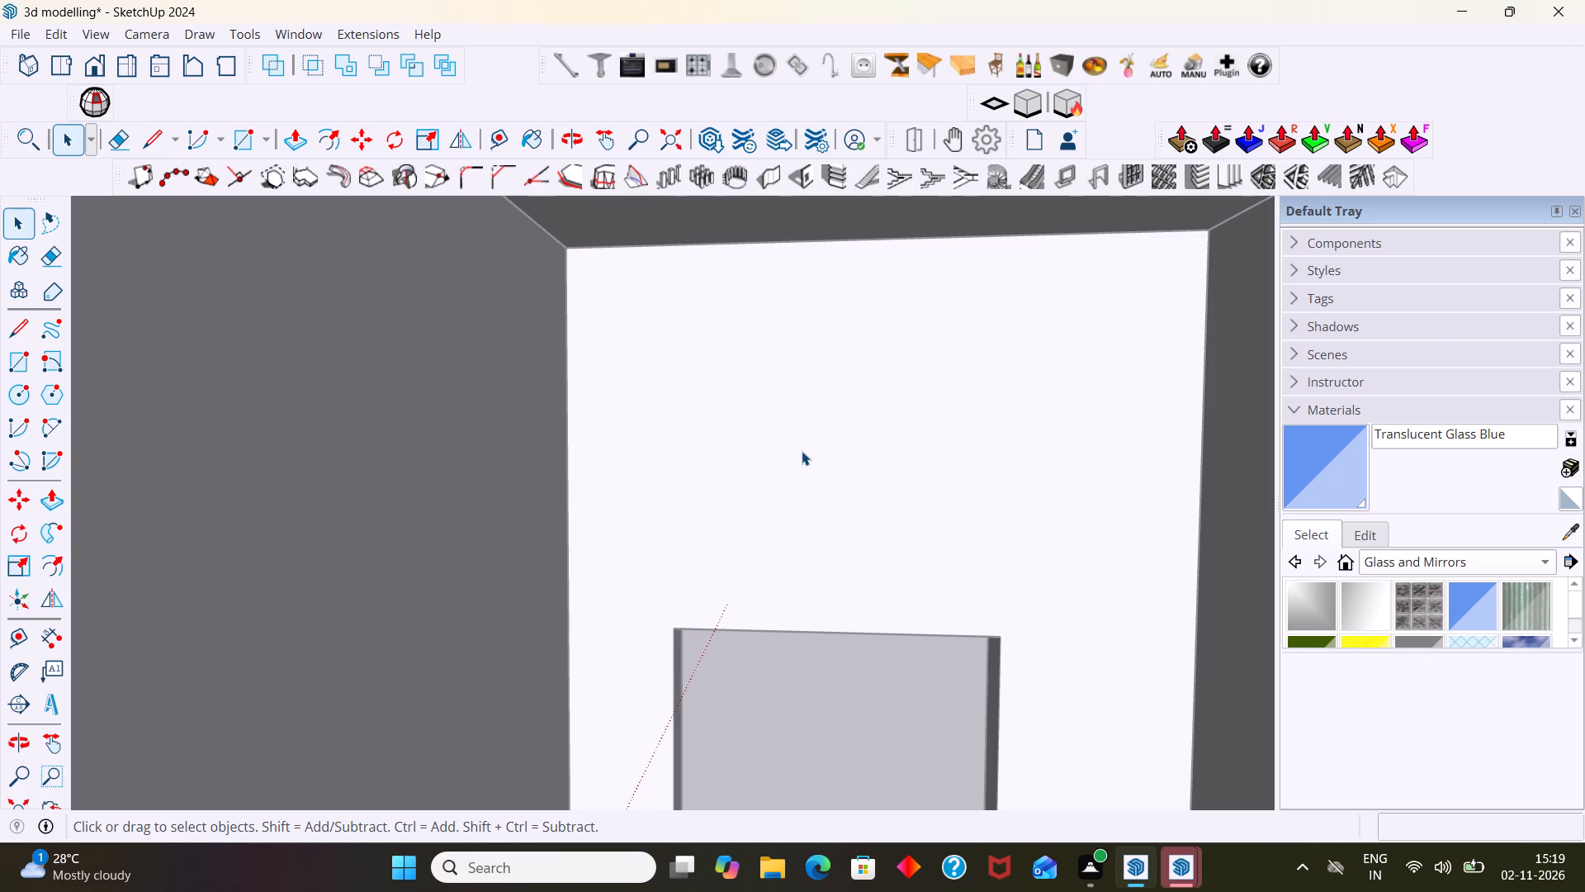
scroll(802, 450, down, 7)
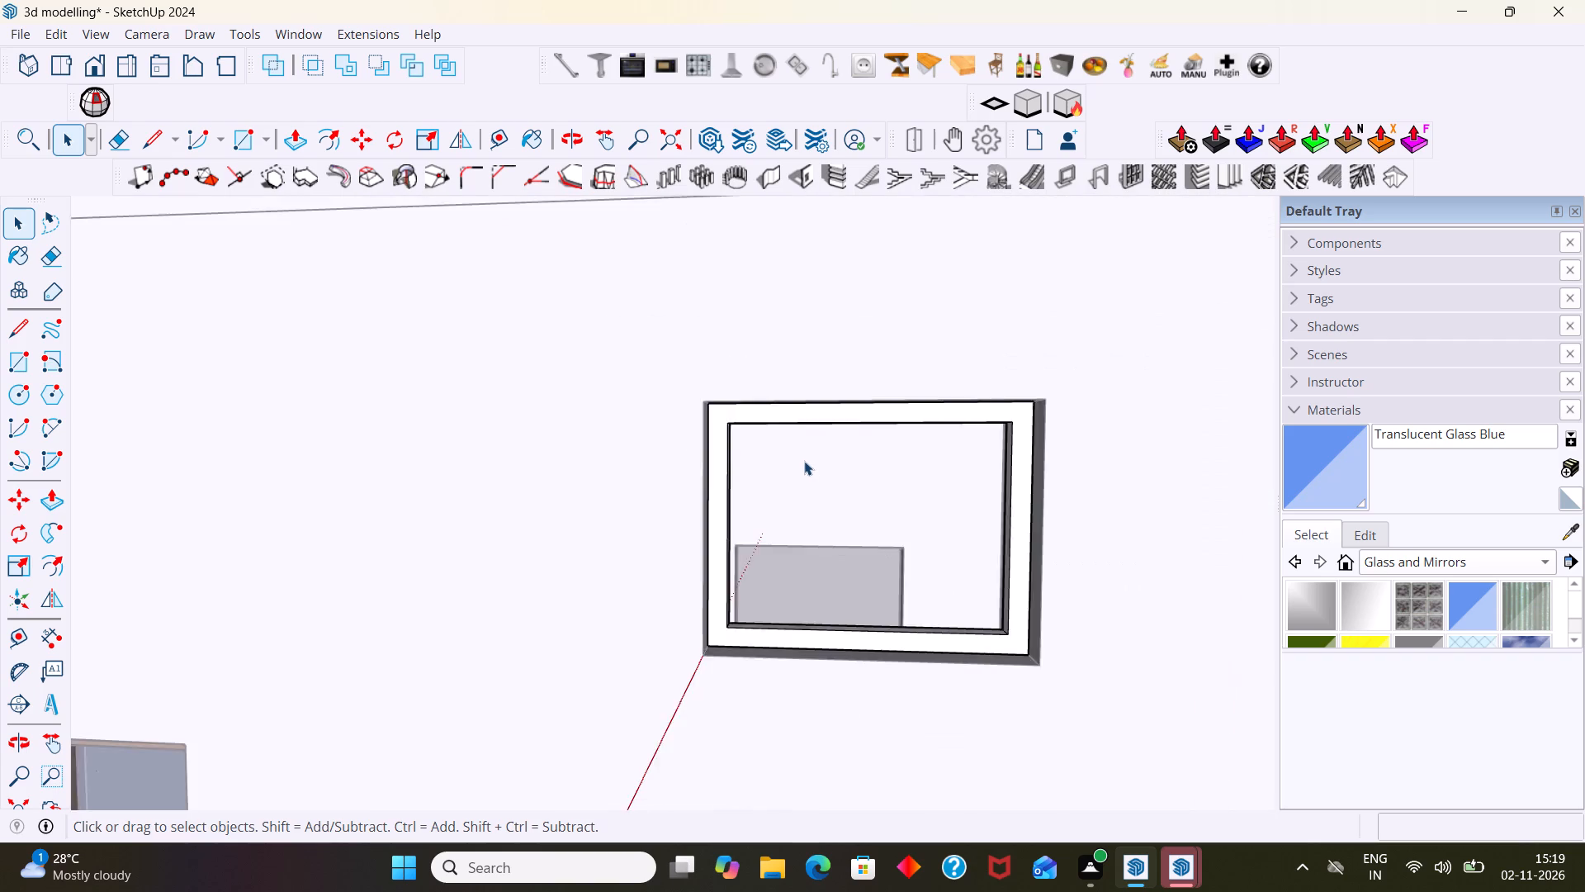
scroll(804, 461, down, 3)
middle_drag(846, 534, 857, 711)
scroll(835, 686, up, 1)
middle_drag(835, 685, 1199, 602)
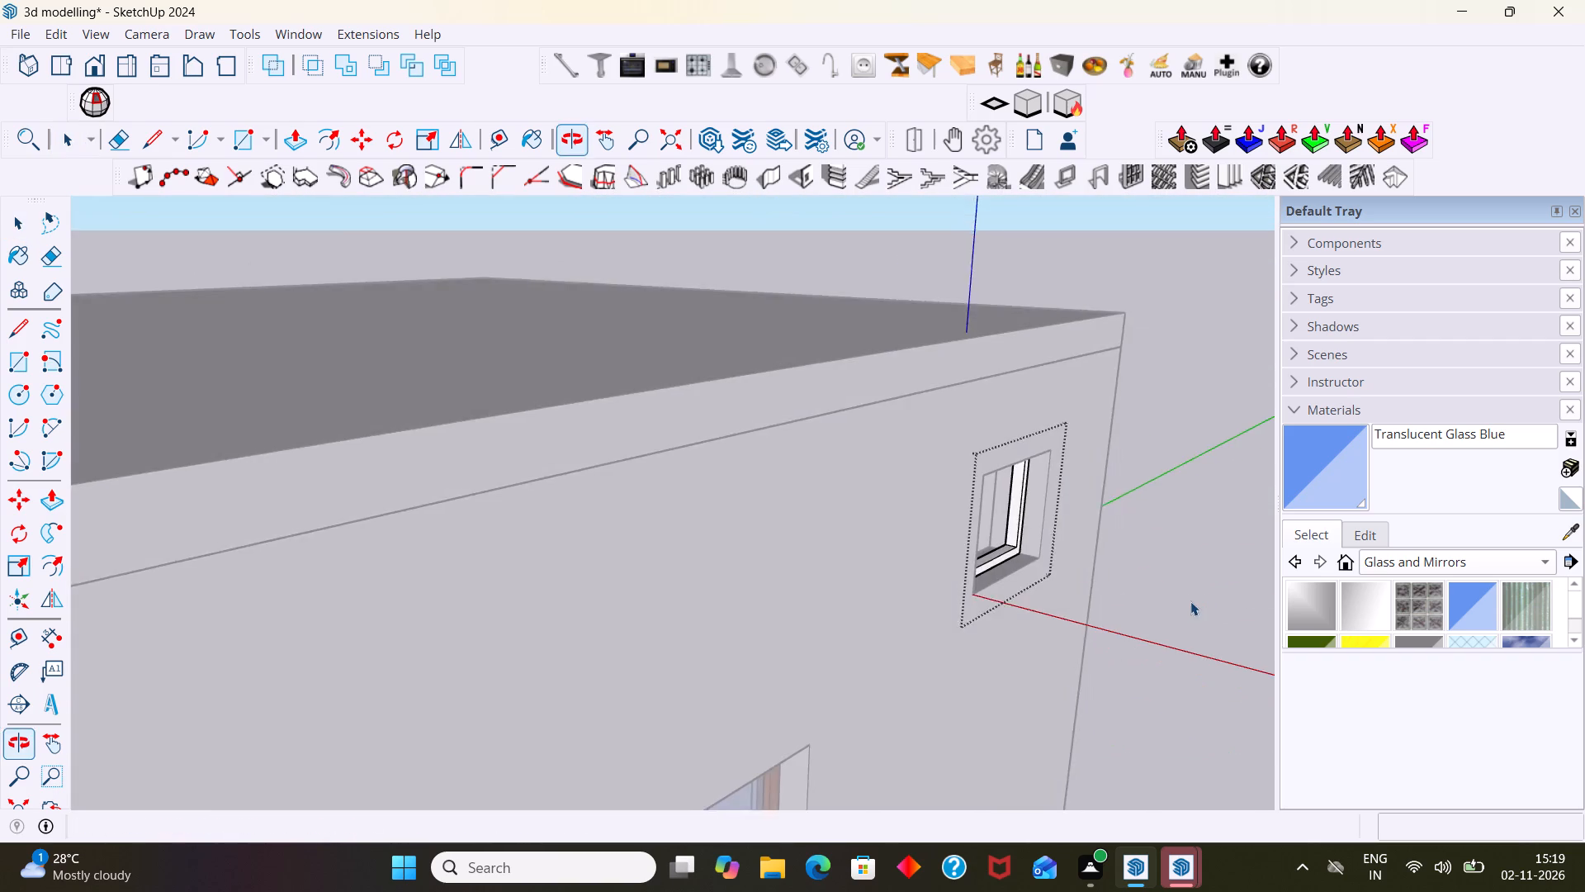
scroll(1185, 599, up, 7)
middle_drag(960, 586, 906, 573)
scroll(906, 572, down, 8)
middle_drag(958, 526, 847, 467)
scroll(870, 475, up, 4)
middle_drag(893, 444, 782, 444)
scroll(797, 450, up, 4)
middle_drag(780, 502, 816, 618)
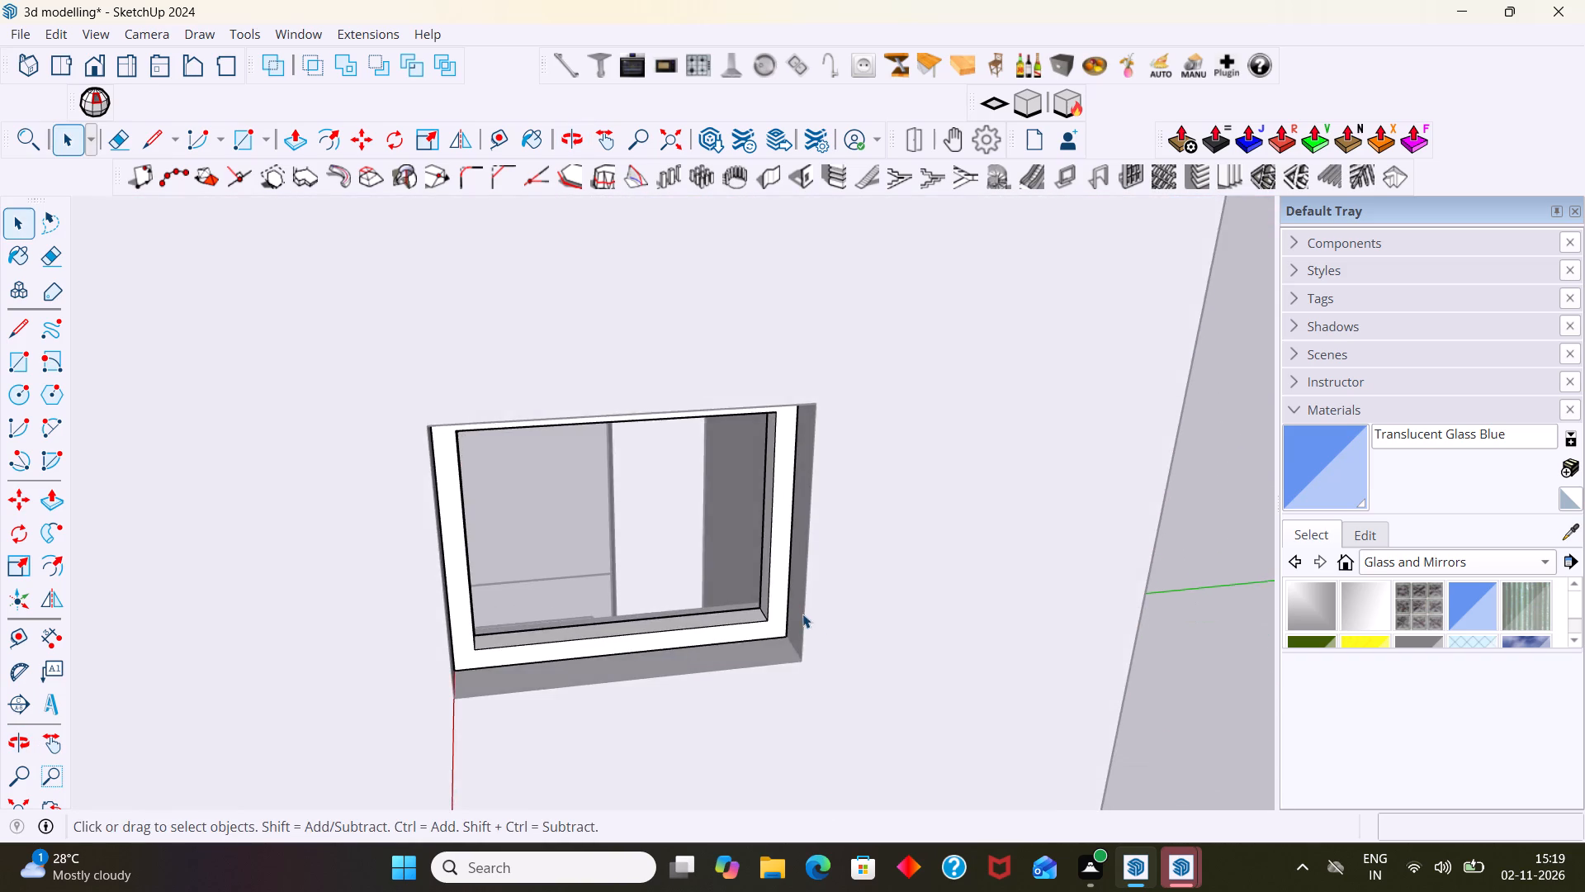
scroll(802, 614, down, 3)
middle_drag(796, 606, 674, 382)
key(e)
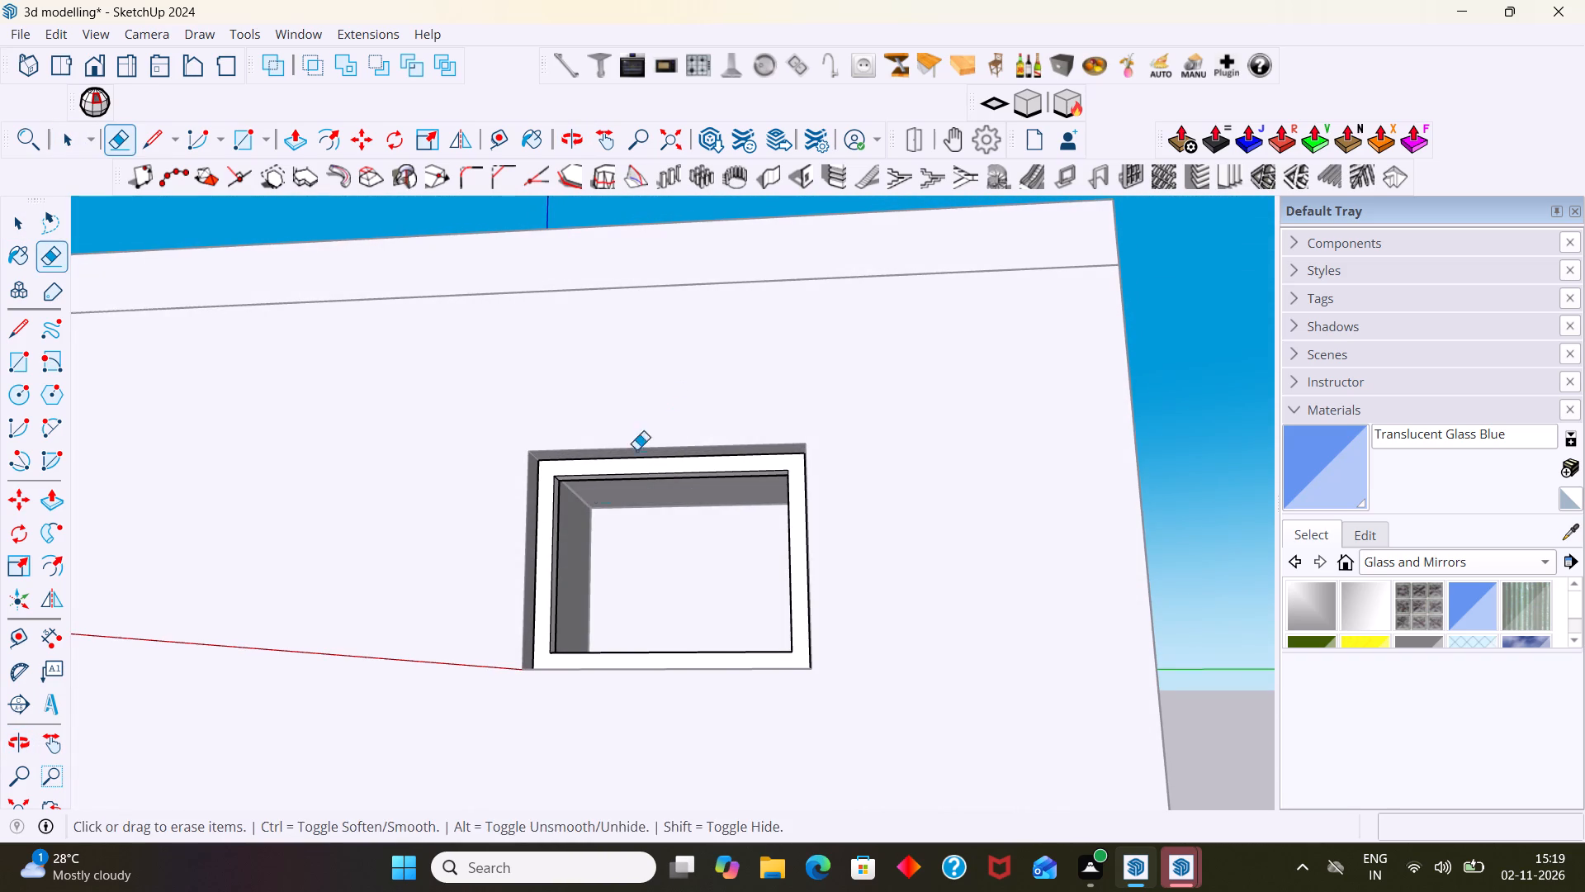
middle_drag(588, 465, 577, 433)
Draw a rectangle about 1' 9" by 1' 3 1/2" across the small window frame's opening, midway in its depth, to form the pane.
key(r)
scroll(565, 529, up, 3)
middle_drag(565, 529, 513, 500)
scroll(518, 500, up, 1)
scroll(503, 505, down, 4)
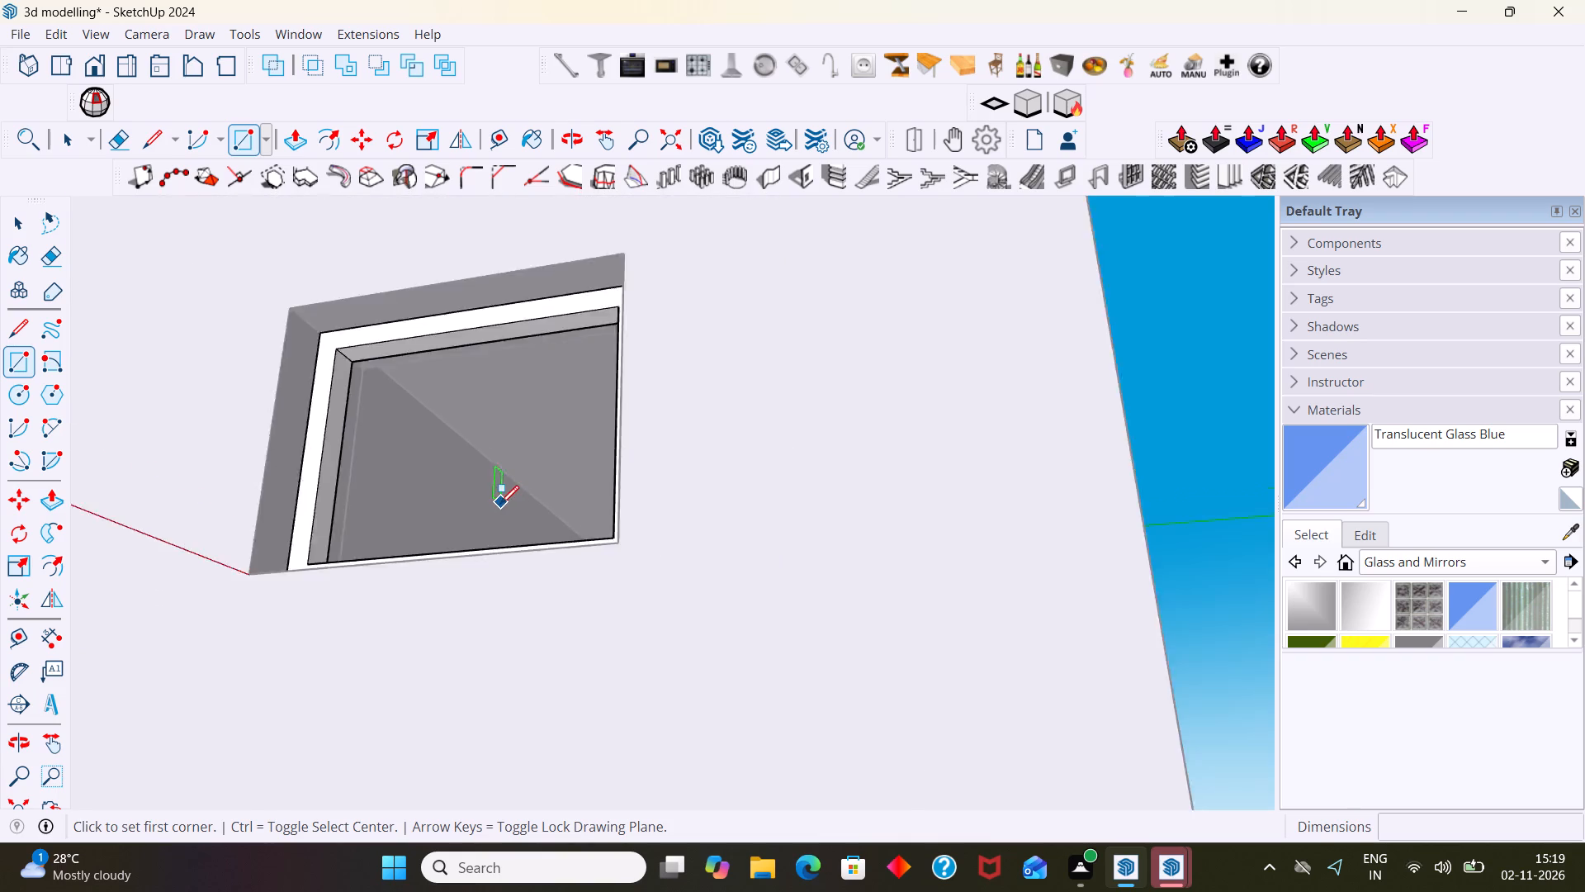
scroll(500, 504, down, 1)
middle_drag(501, 501, 503, 573)
scroll(477, 557, up, 2)
middle_drag(457, 574, 571, 484)
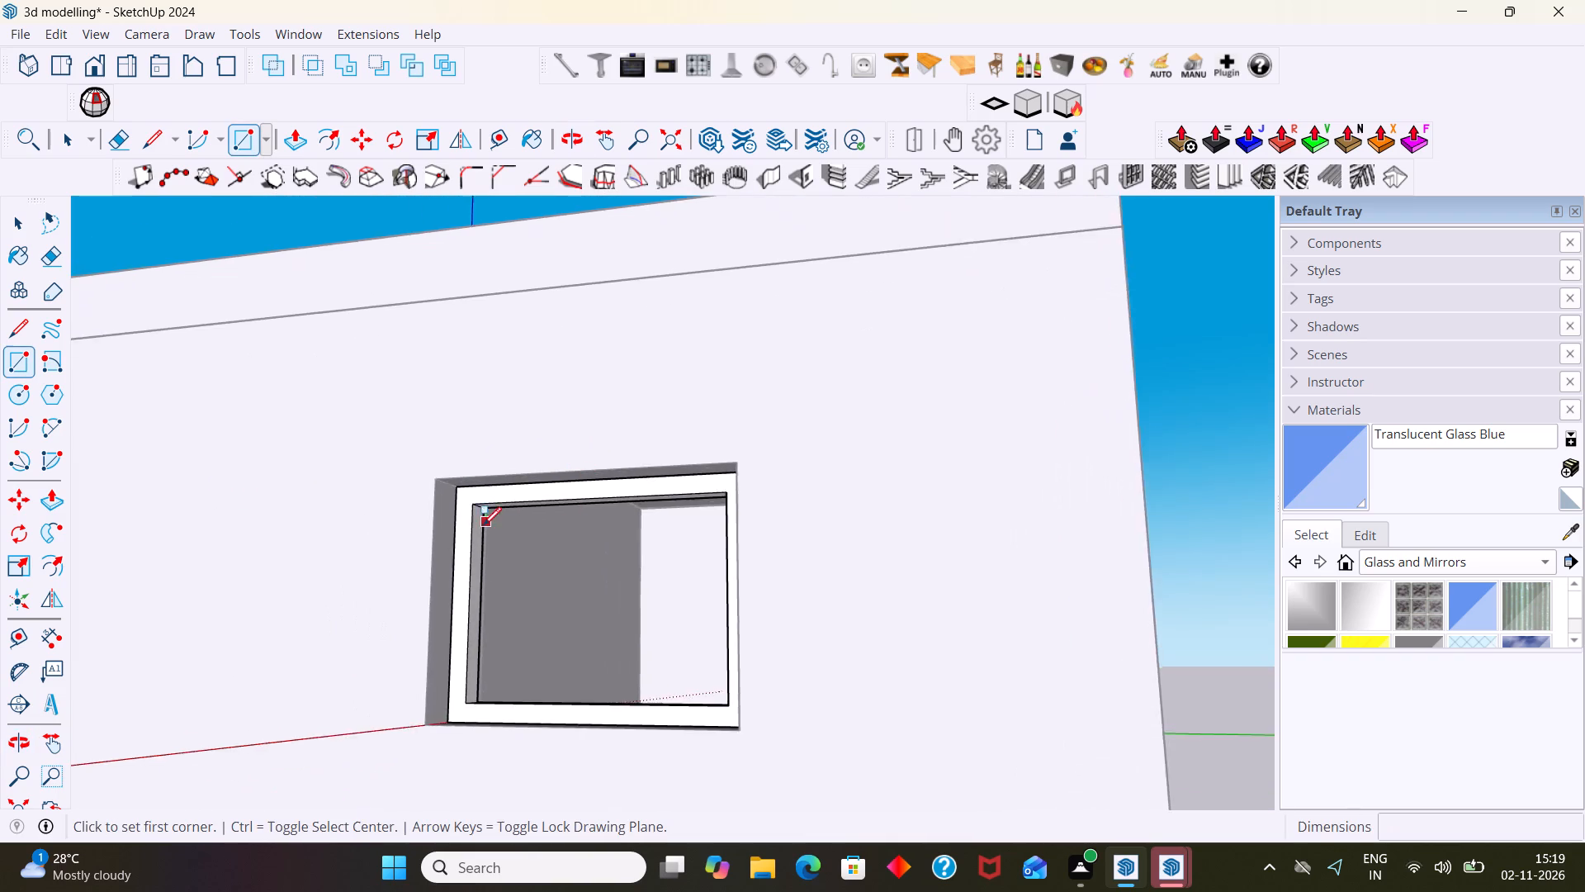
scroll(483, 525, up, 13)
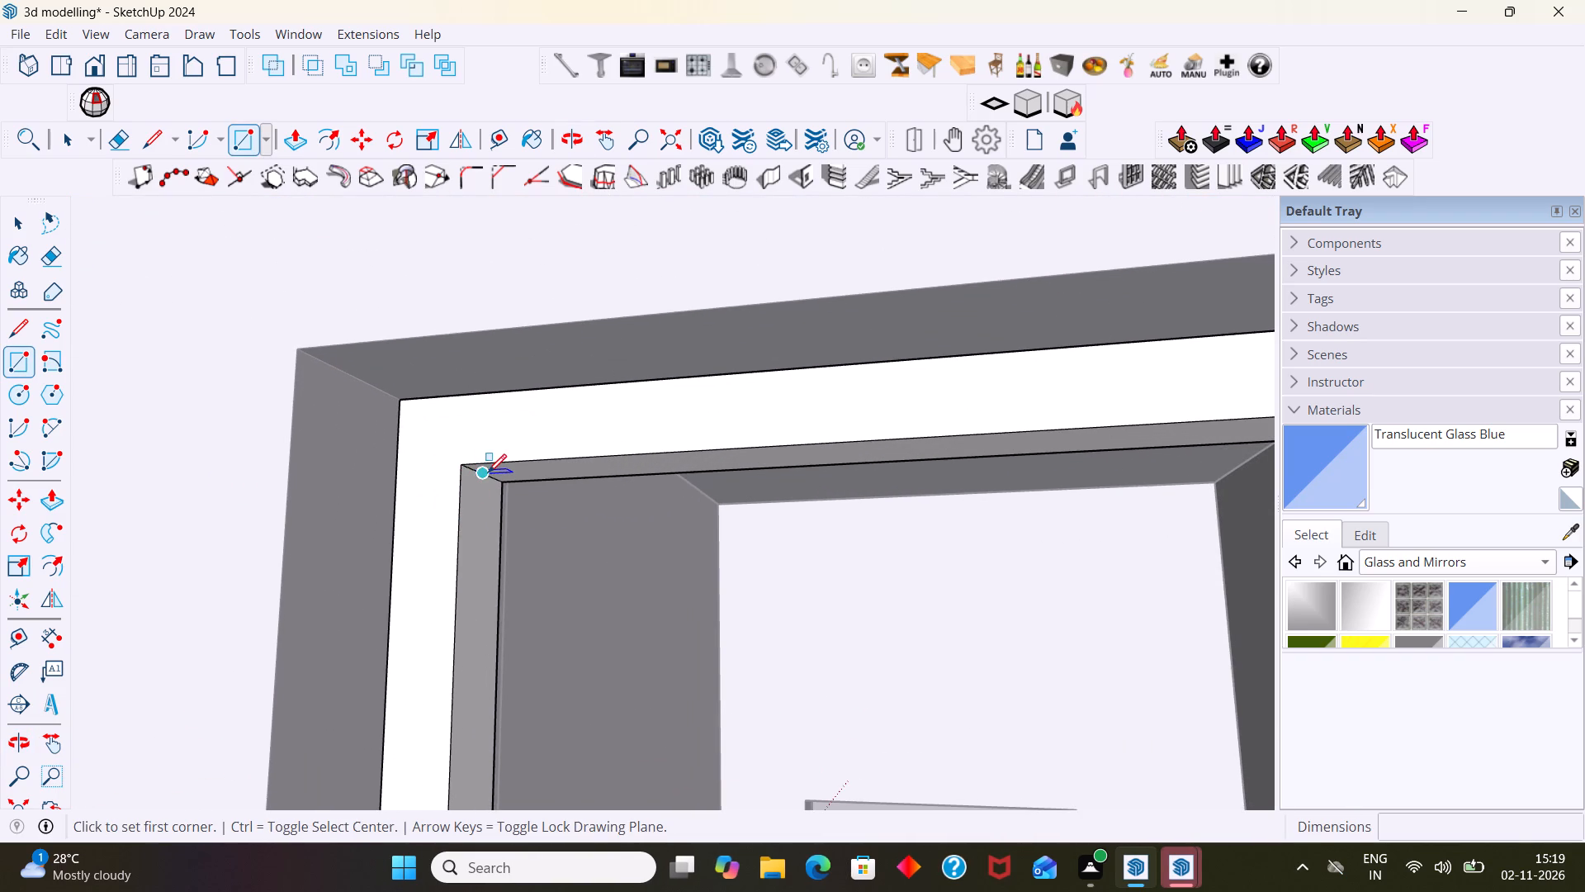
click(489, 471)
scroll(564, 617, down, 11)
shift+middle_drag(748, 627, 731, 520)
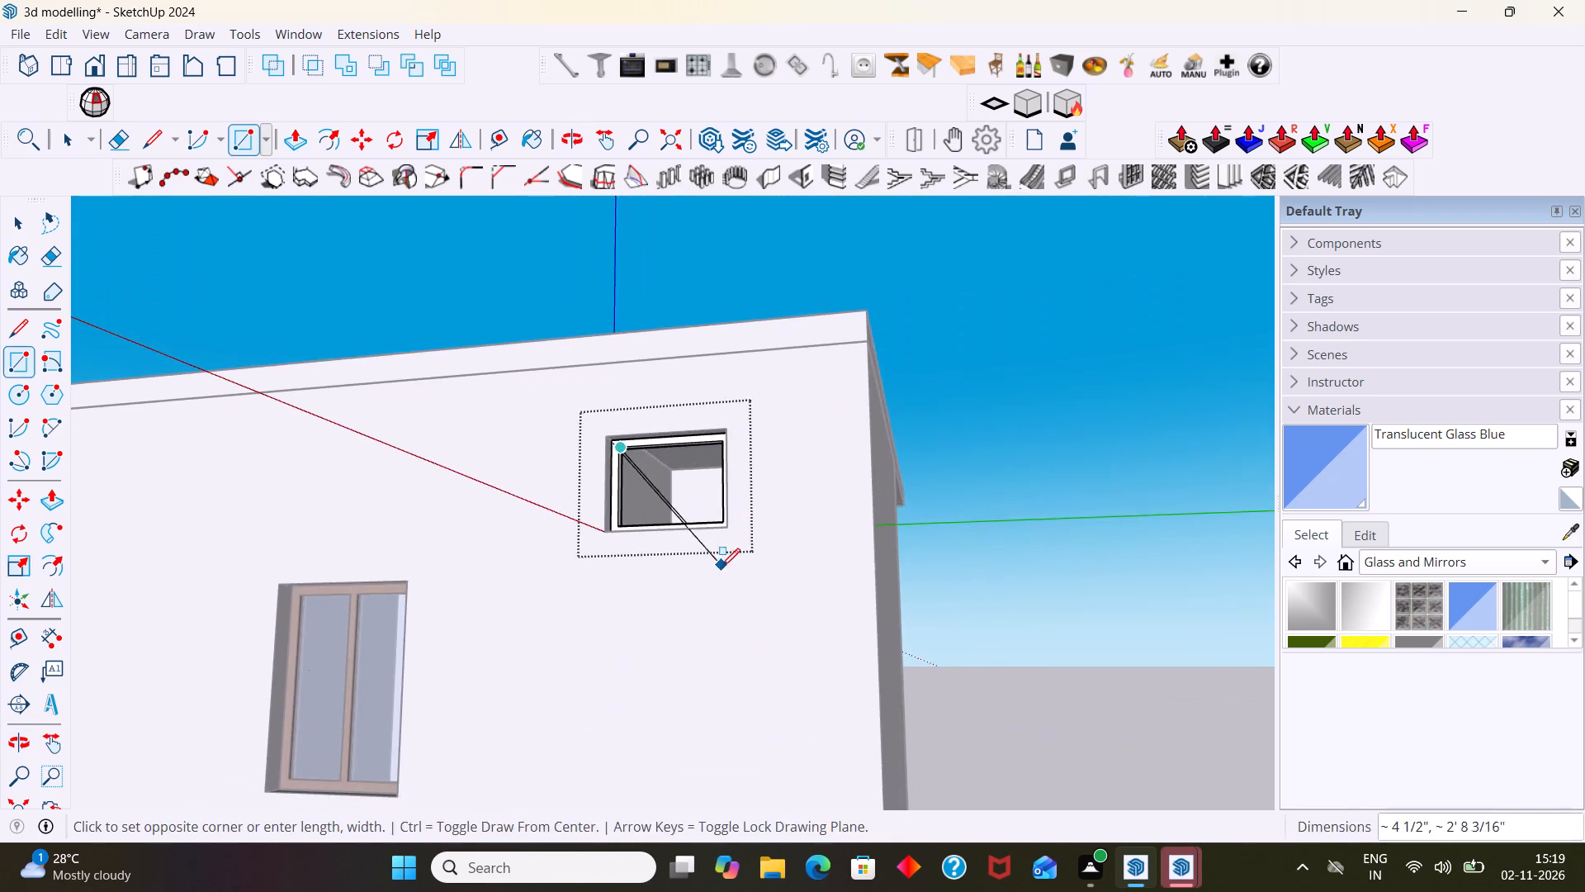
middle_drag(720, 578, 736, 694)
scroll(726, 611, up, 3)
key(Right)
scroll(690, 612, up, 5)
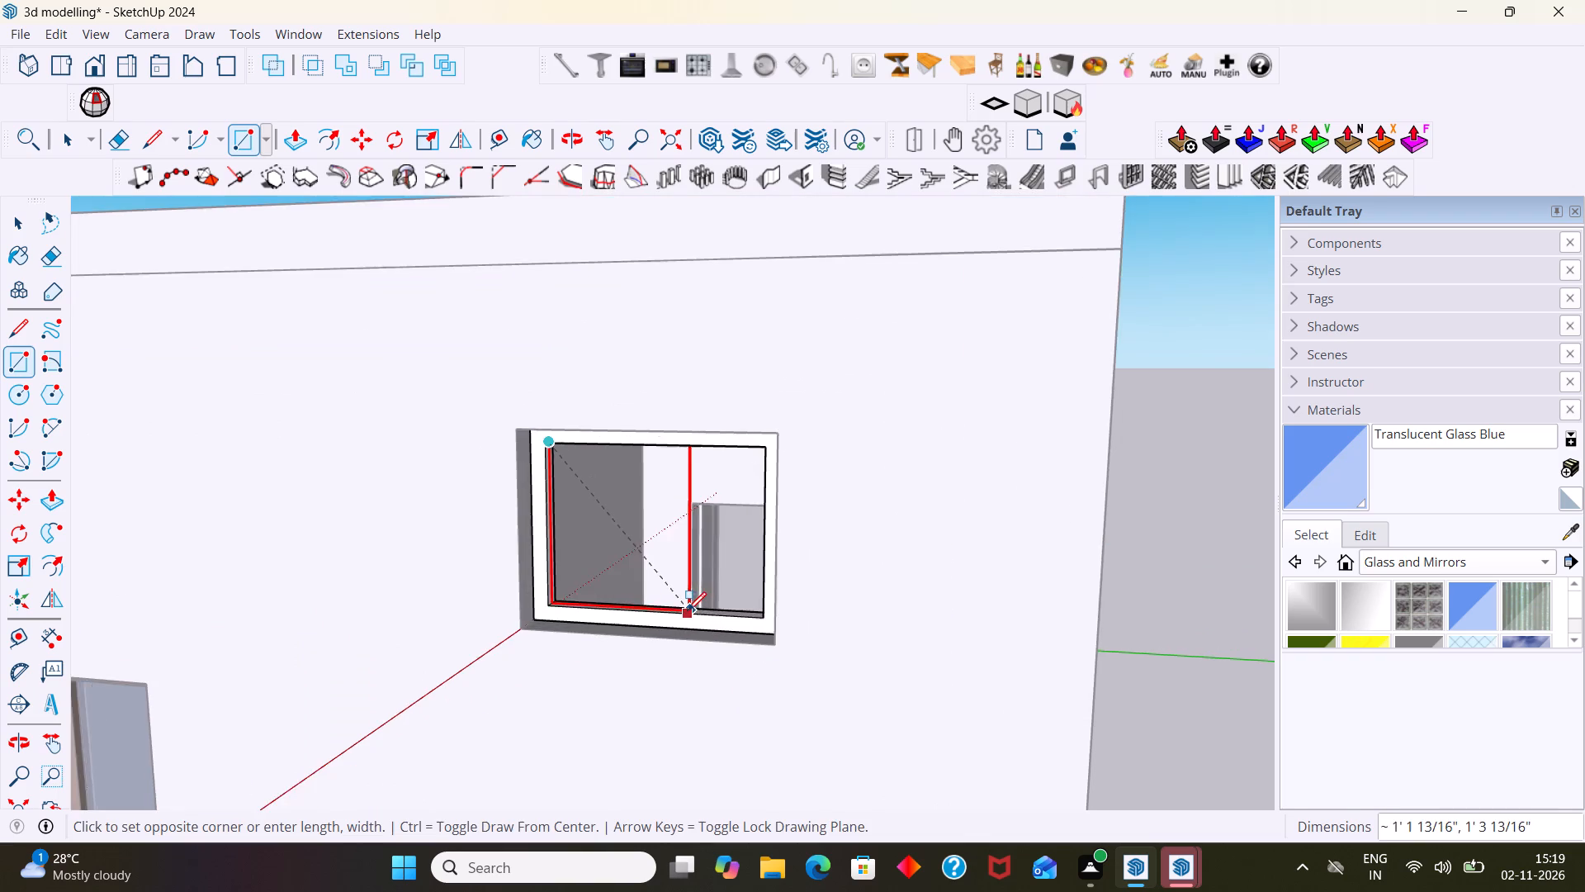
middle_drag(698, 610, 1025, 611)
scroll(783, 586, up, 14)
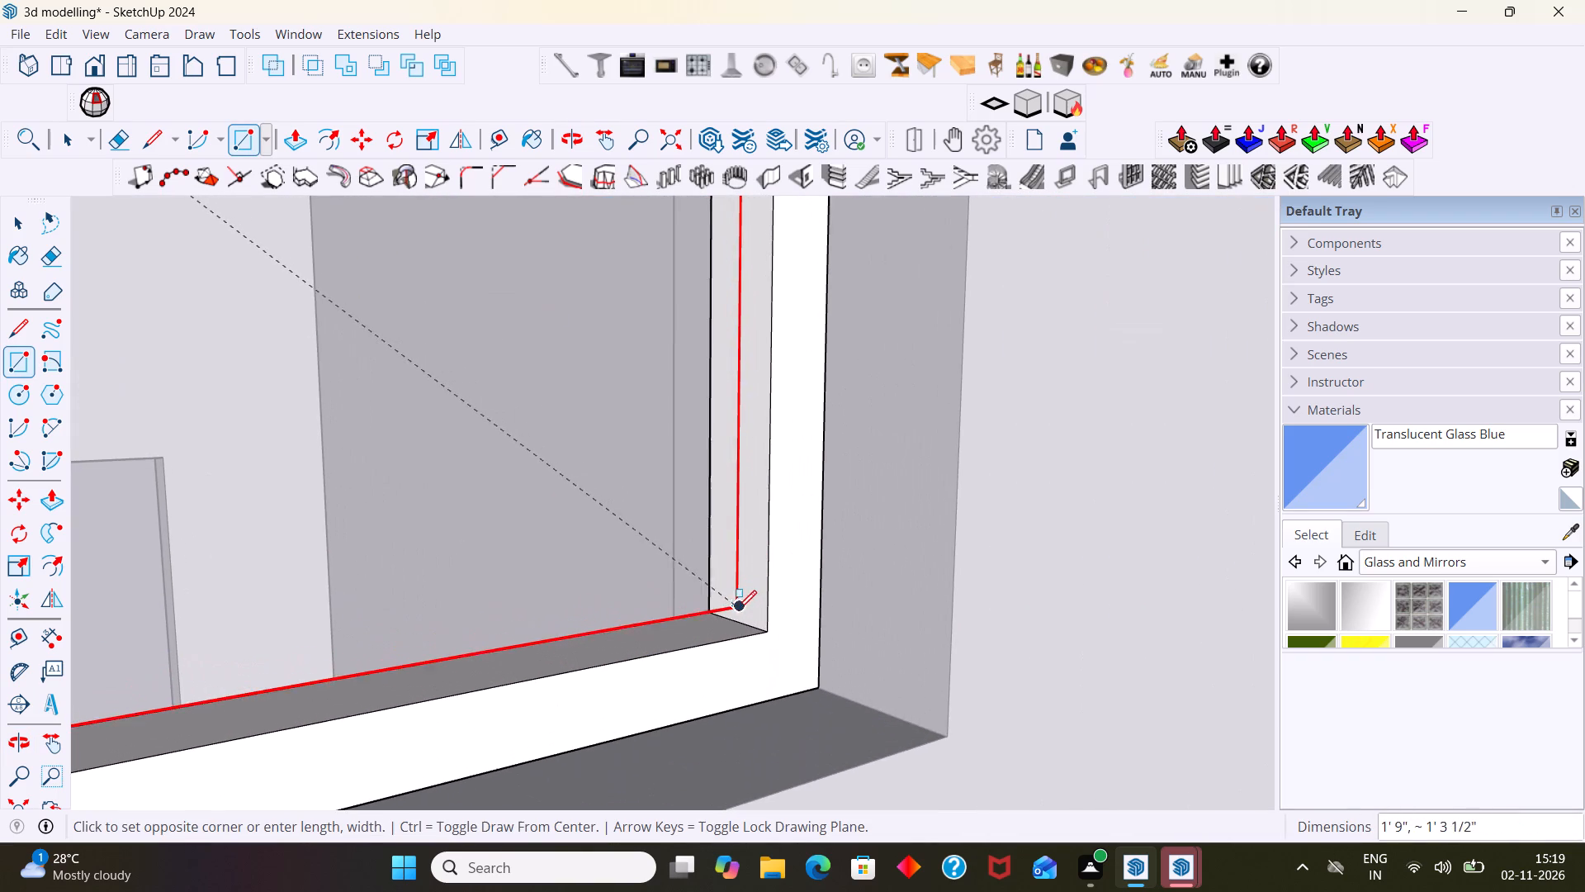
click(745, 624)
key(space)
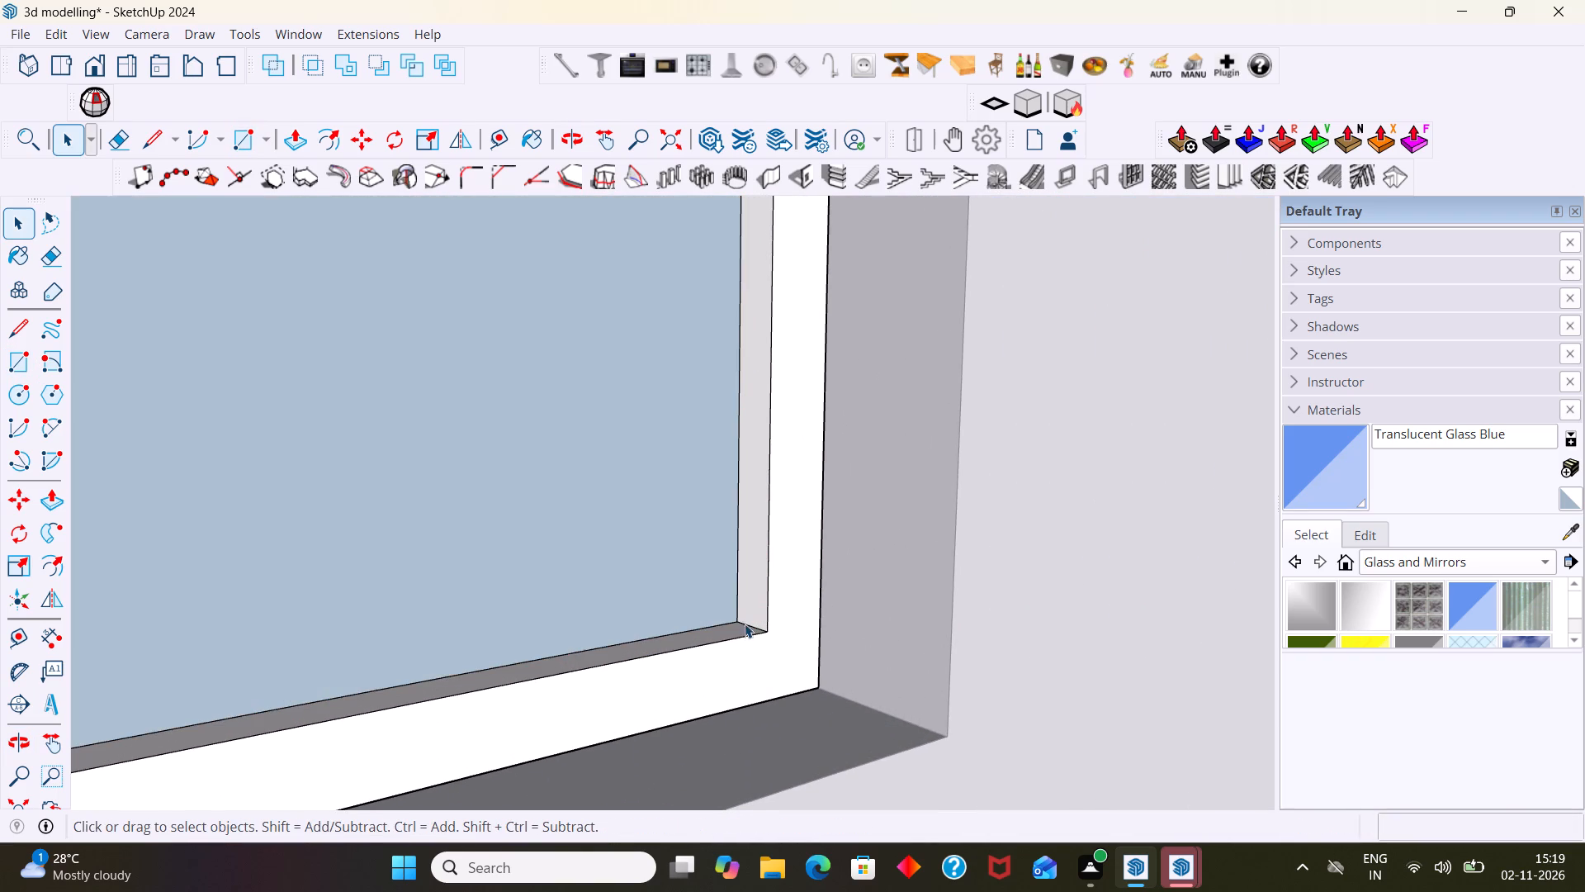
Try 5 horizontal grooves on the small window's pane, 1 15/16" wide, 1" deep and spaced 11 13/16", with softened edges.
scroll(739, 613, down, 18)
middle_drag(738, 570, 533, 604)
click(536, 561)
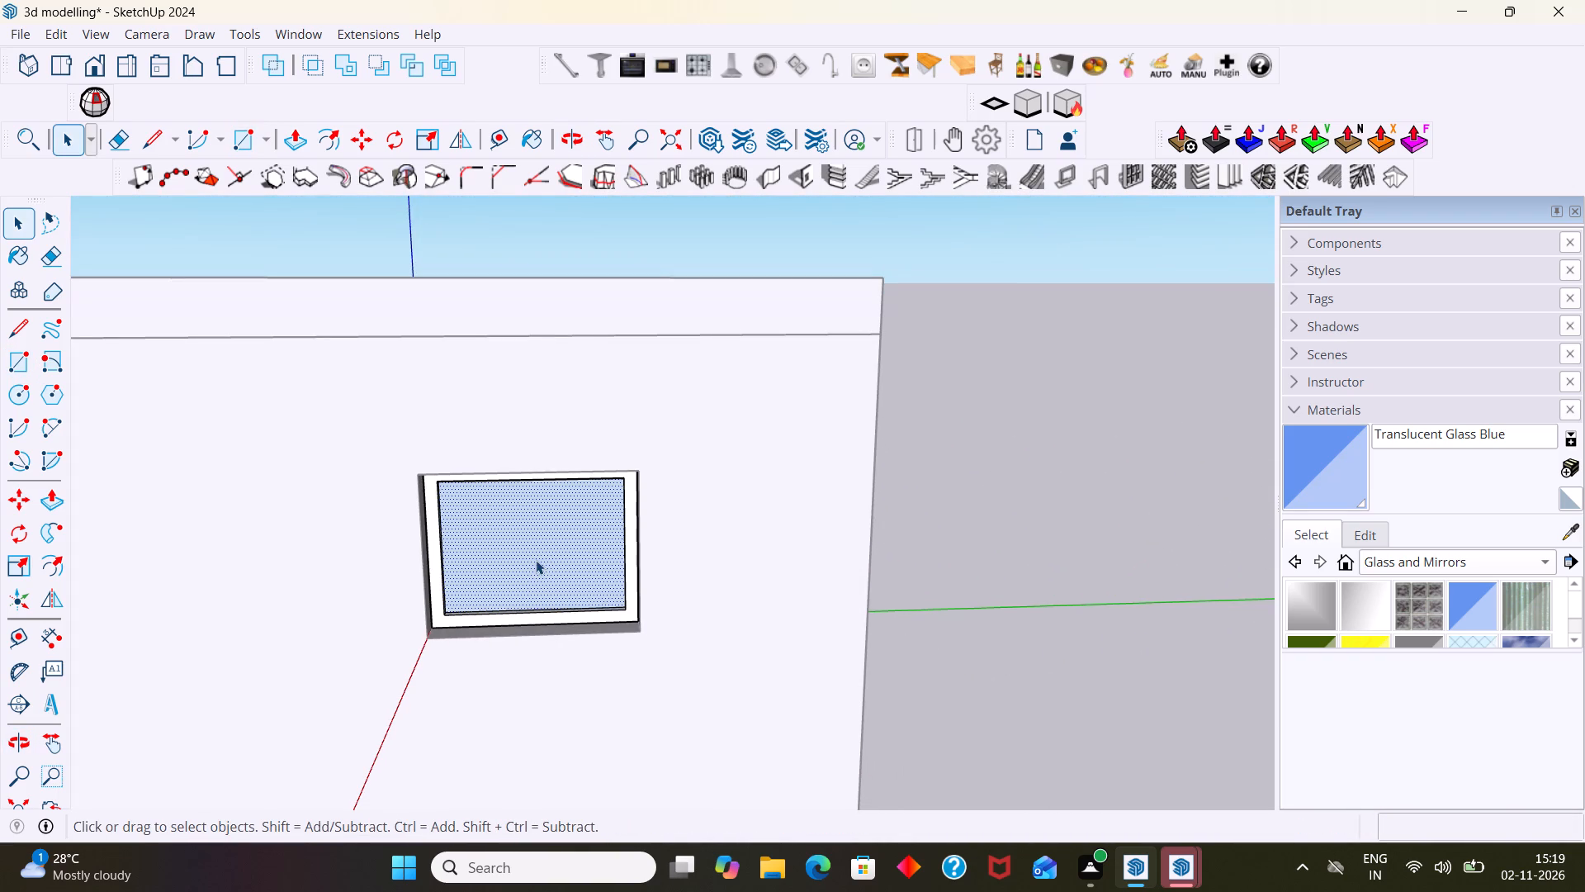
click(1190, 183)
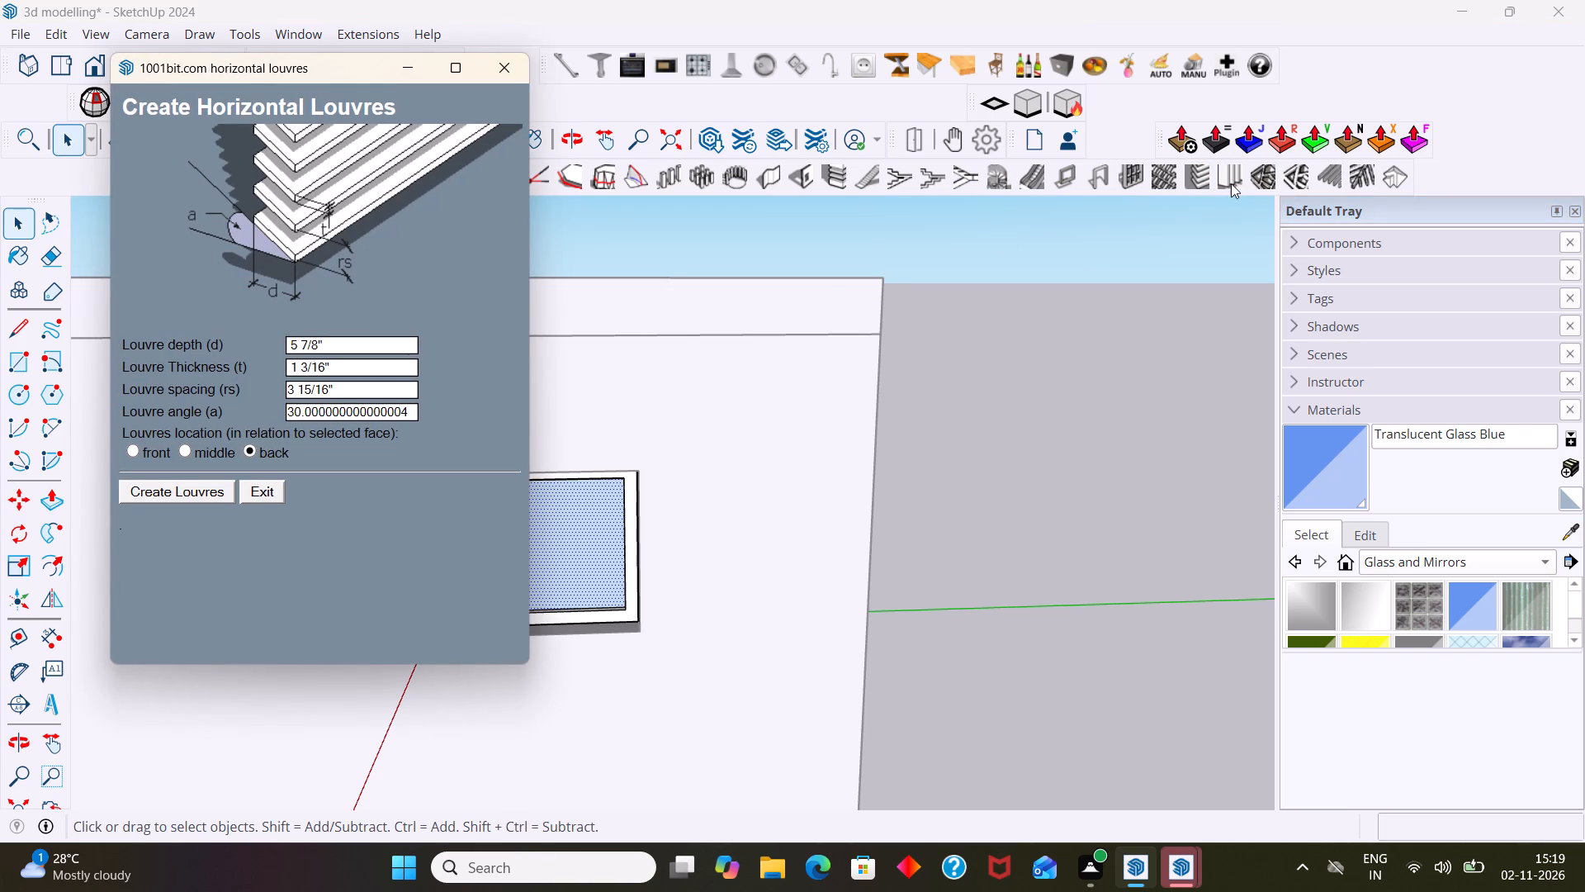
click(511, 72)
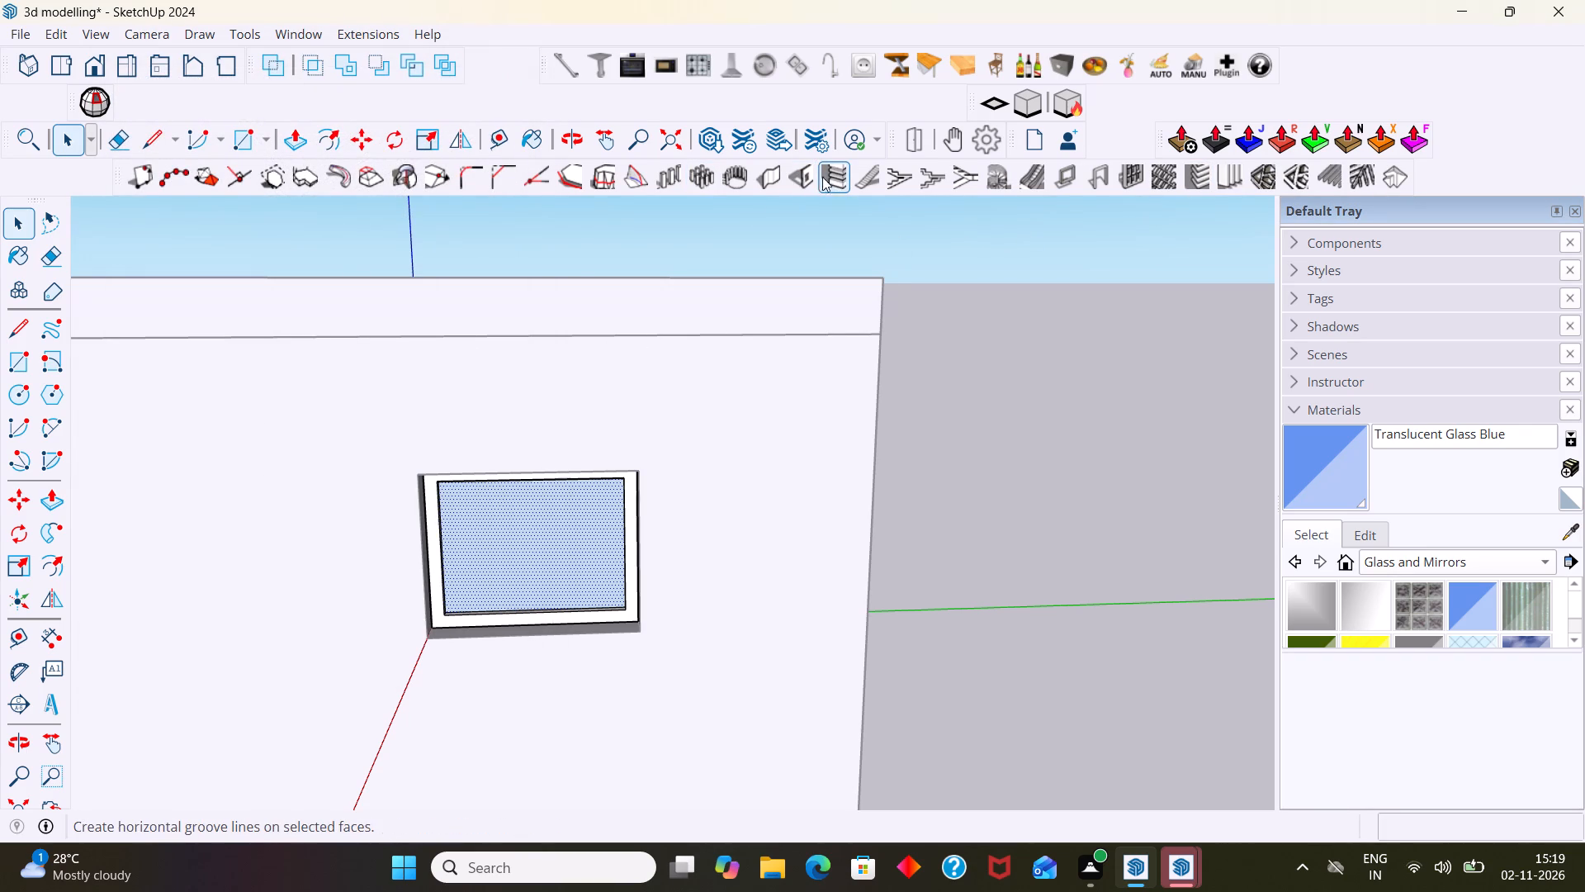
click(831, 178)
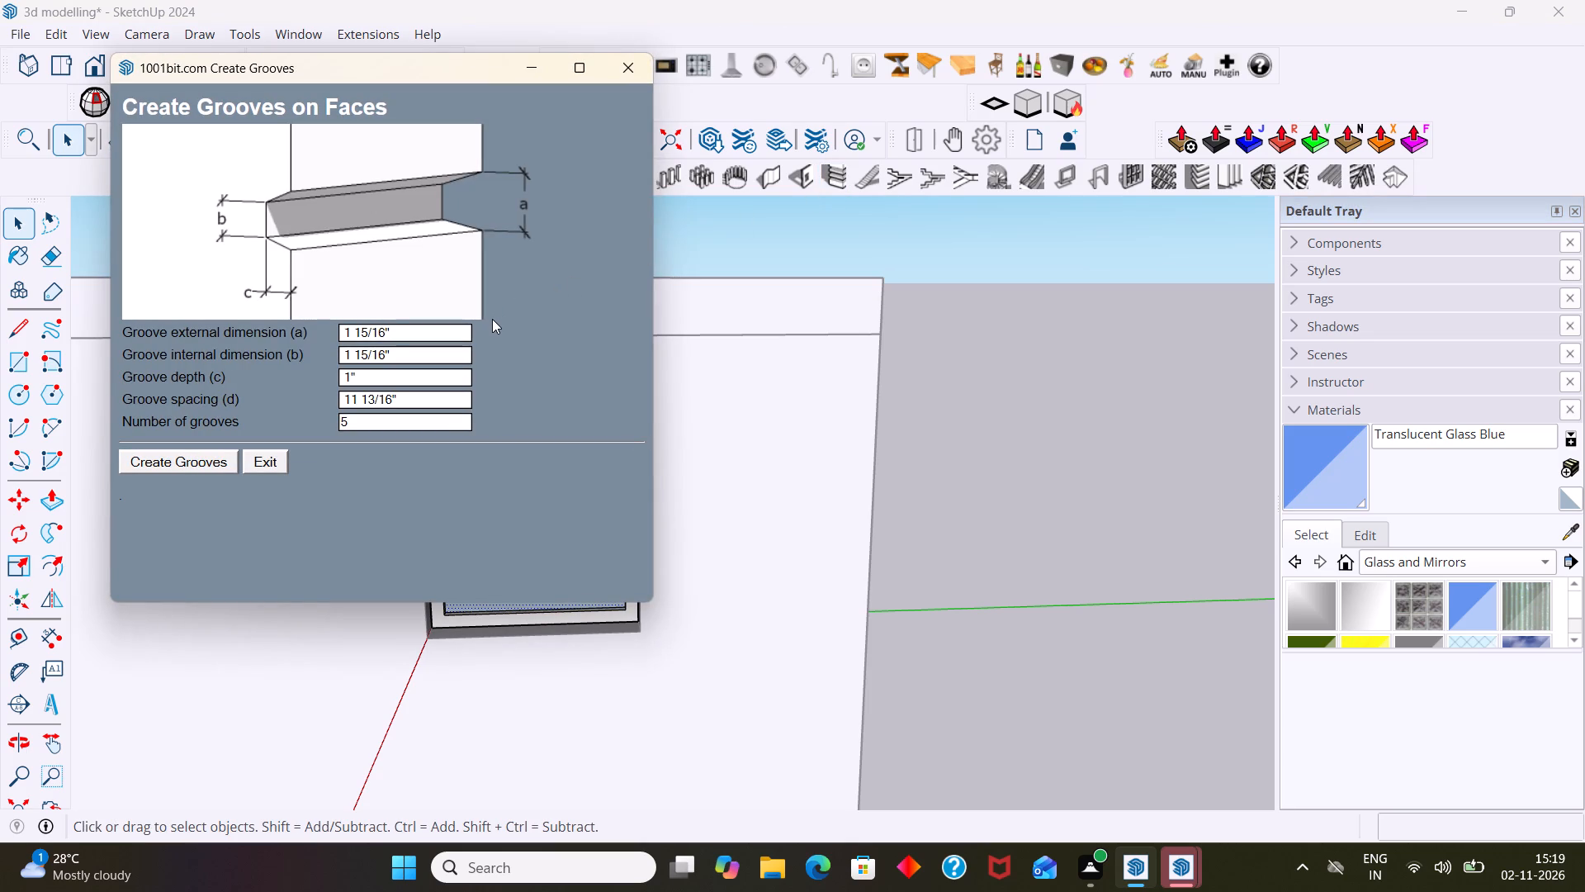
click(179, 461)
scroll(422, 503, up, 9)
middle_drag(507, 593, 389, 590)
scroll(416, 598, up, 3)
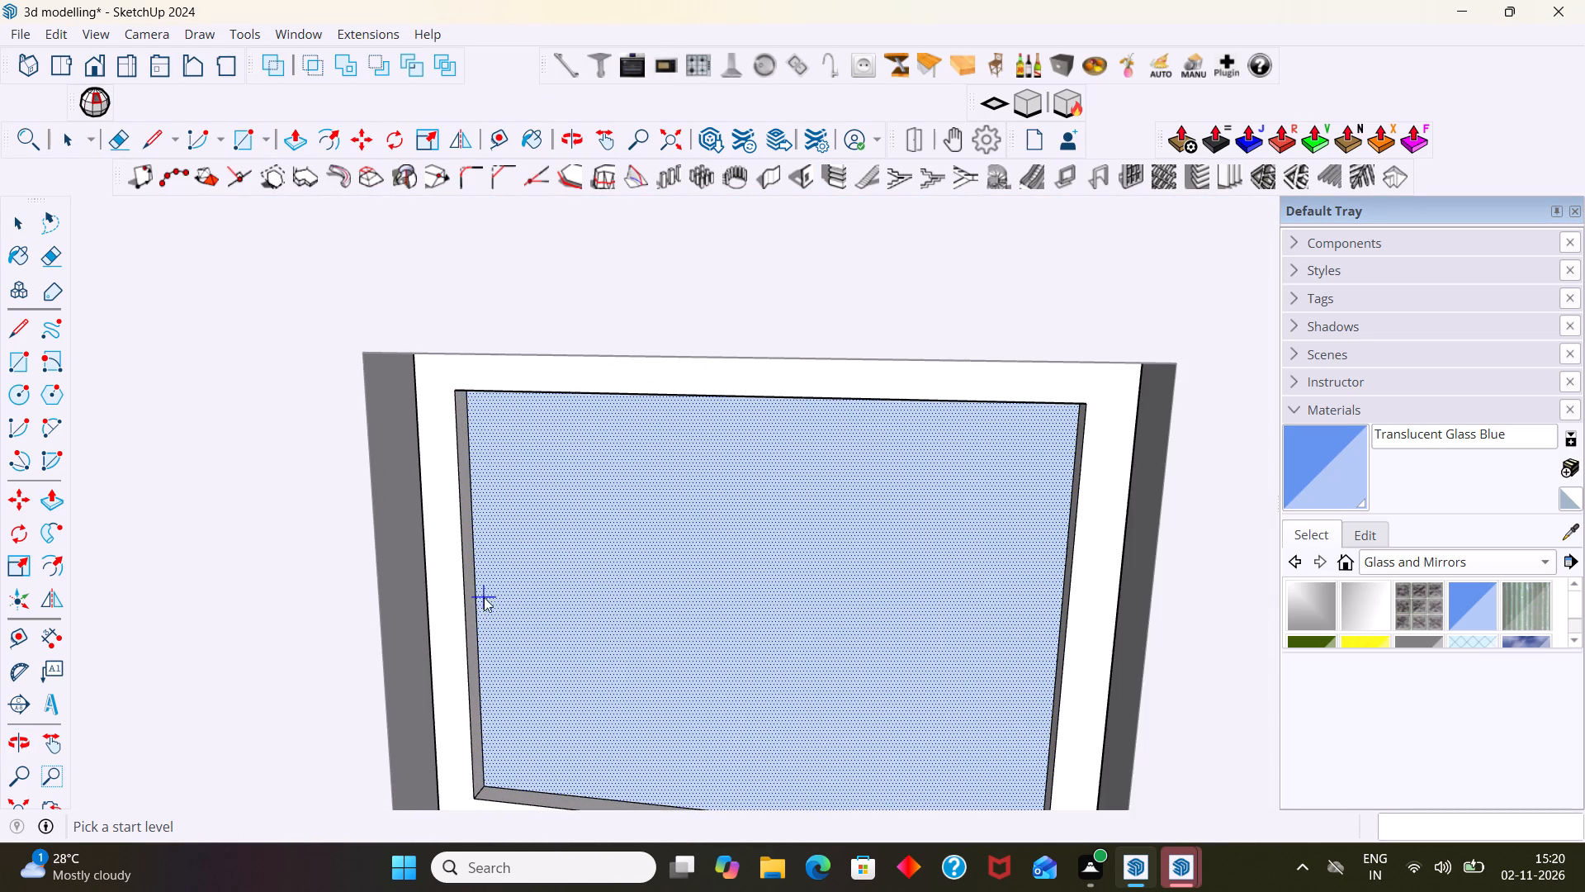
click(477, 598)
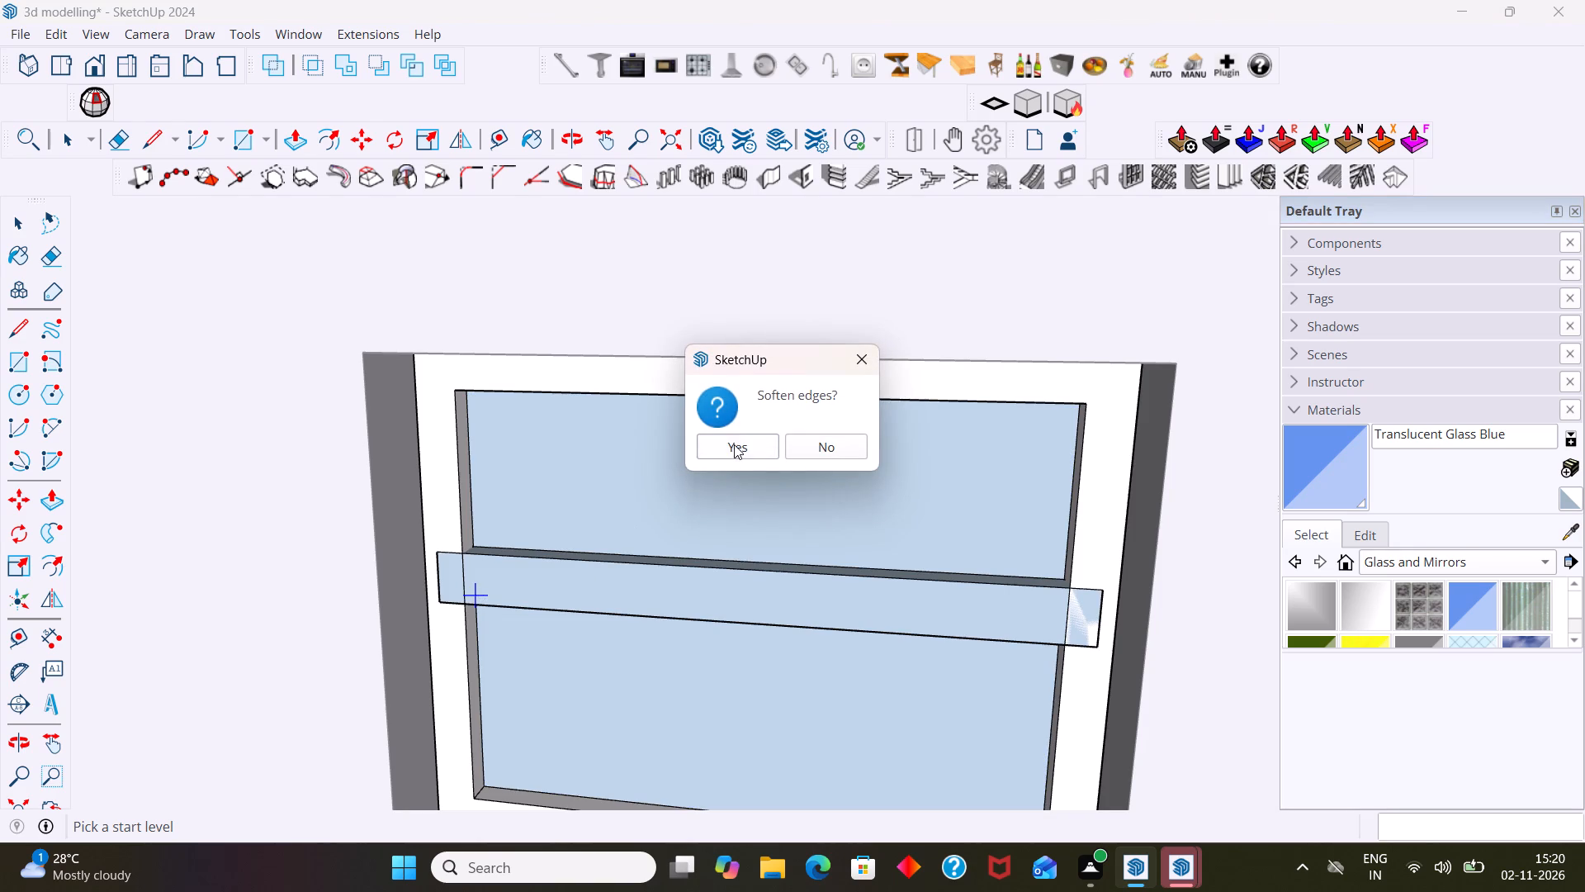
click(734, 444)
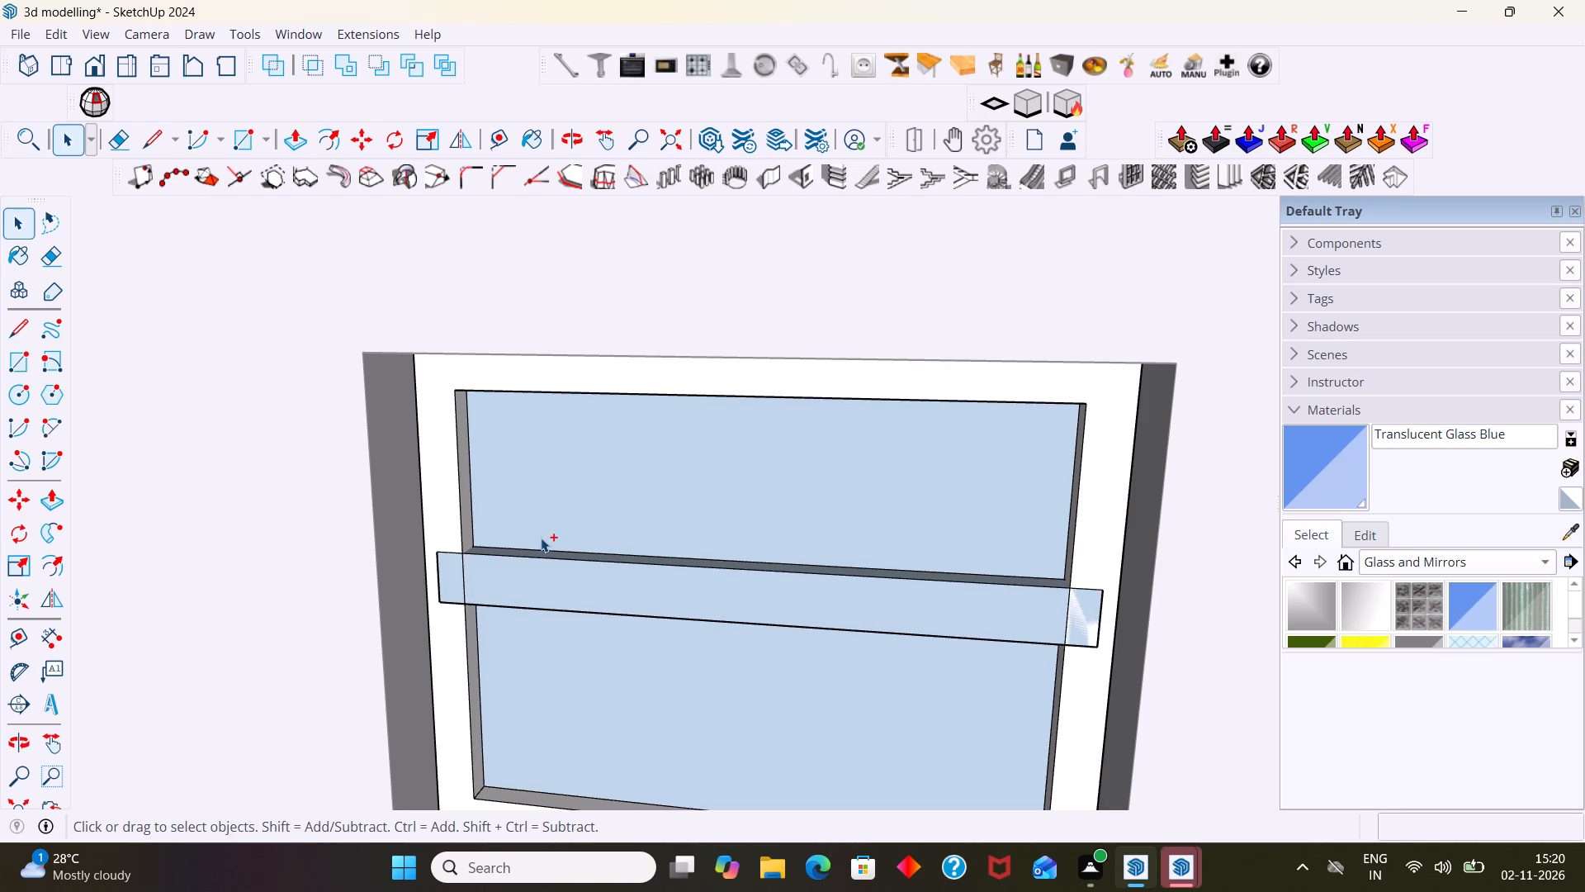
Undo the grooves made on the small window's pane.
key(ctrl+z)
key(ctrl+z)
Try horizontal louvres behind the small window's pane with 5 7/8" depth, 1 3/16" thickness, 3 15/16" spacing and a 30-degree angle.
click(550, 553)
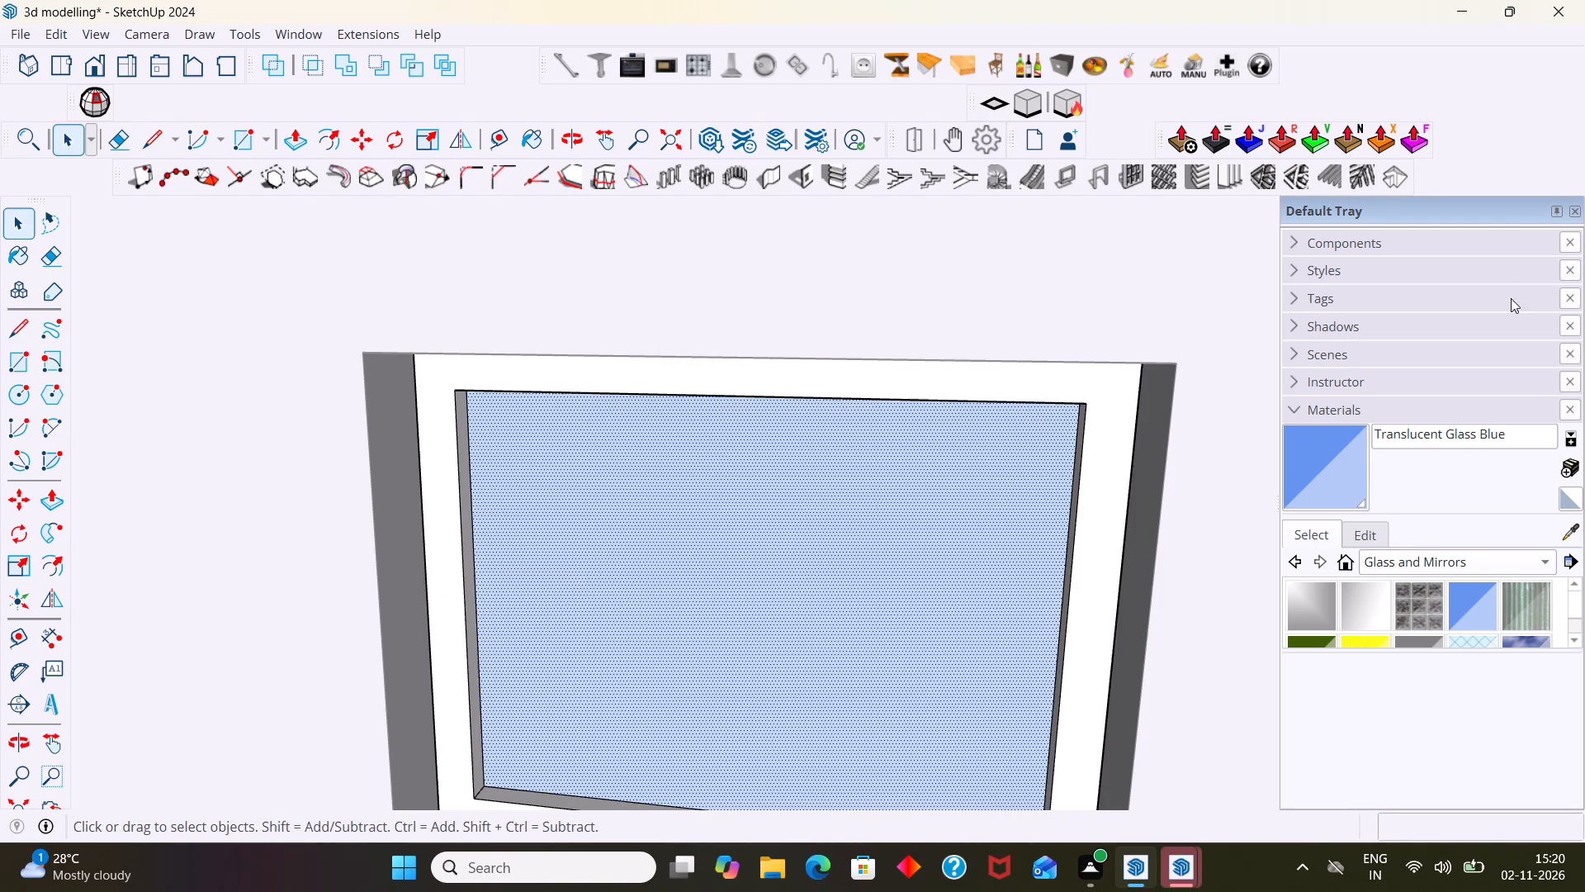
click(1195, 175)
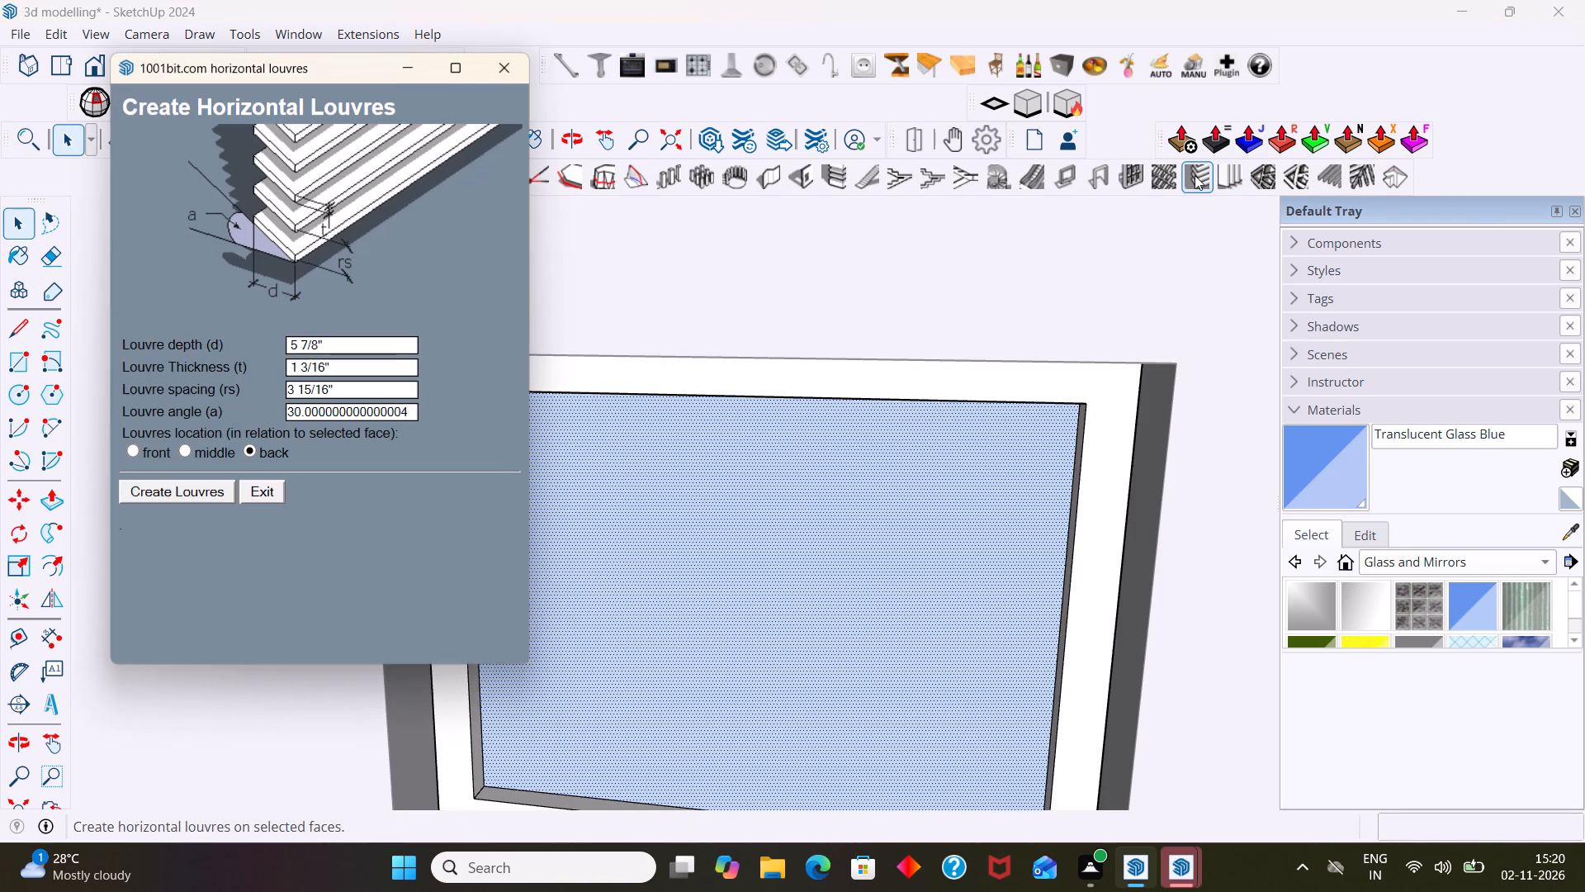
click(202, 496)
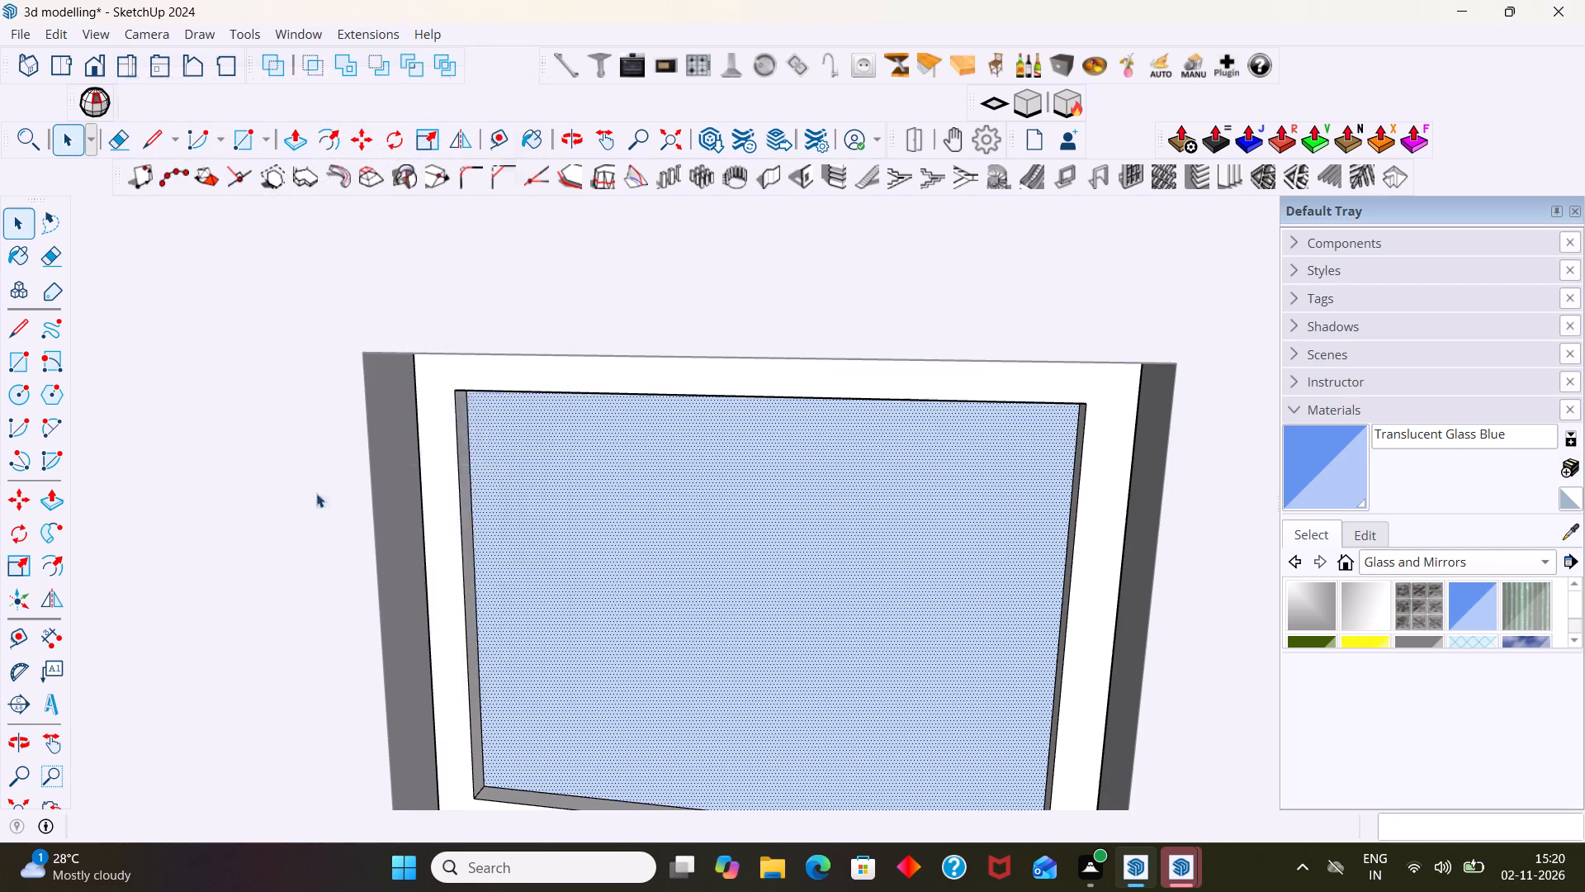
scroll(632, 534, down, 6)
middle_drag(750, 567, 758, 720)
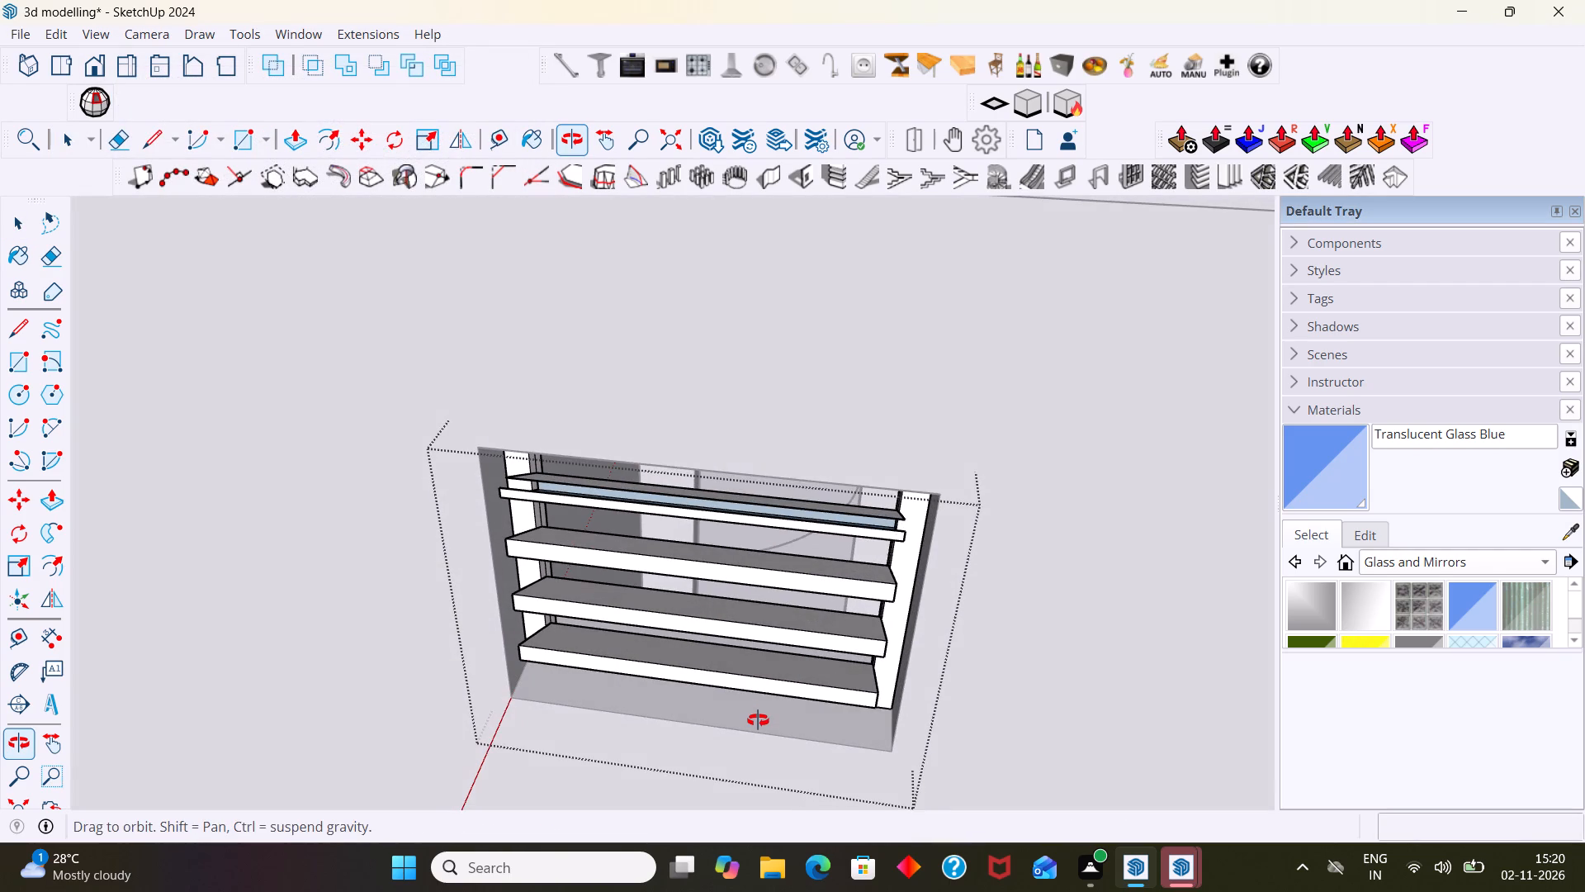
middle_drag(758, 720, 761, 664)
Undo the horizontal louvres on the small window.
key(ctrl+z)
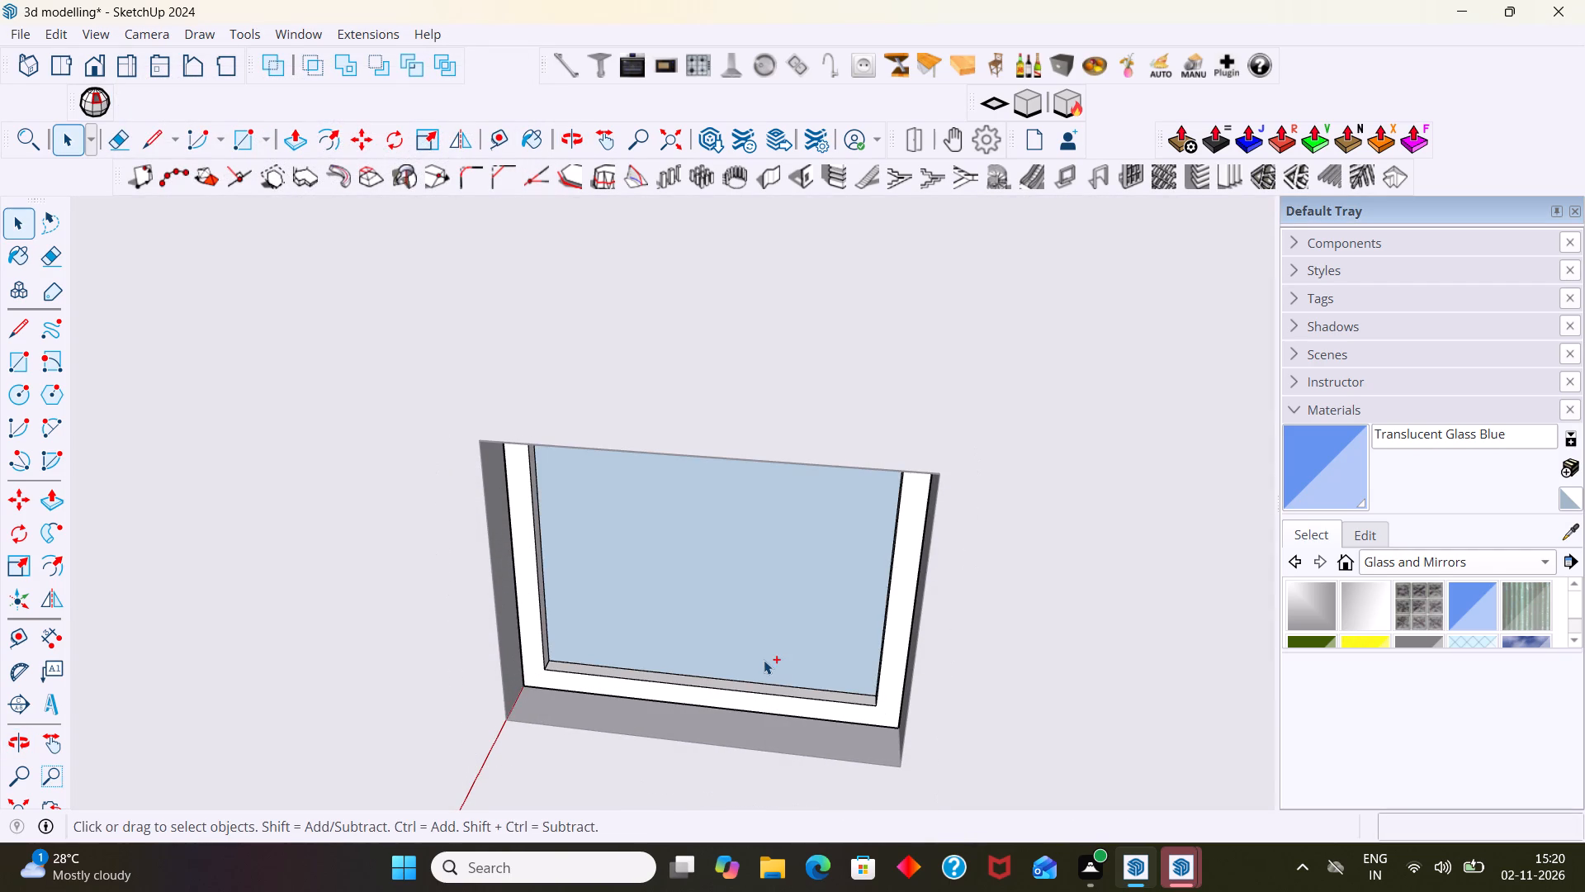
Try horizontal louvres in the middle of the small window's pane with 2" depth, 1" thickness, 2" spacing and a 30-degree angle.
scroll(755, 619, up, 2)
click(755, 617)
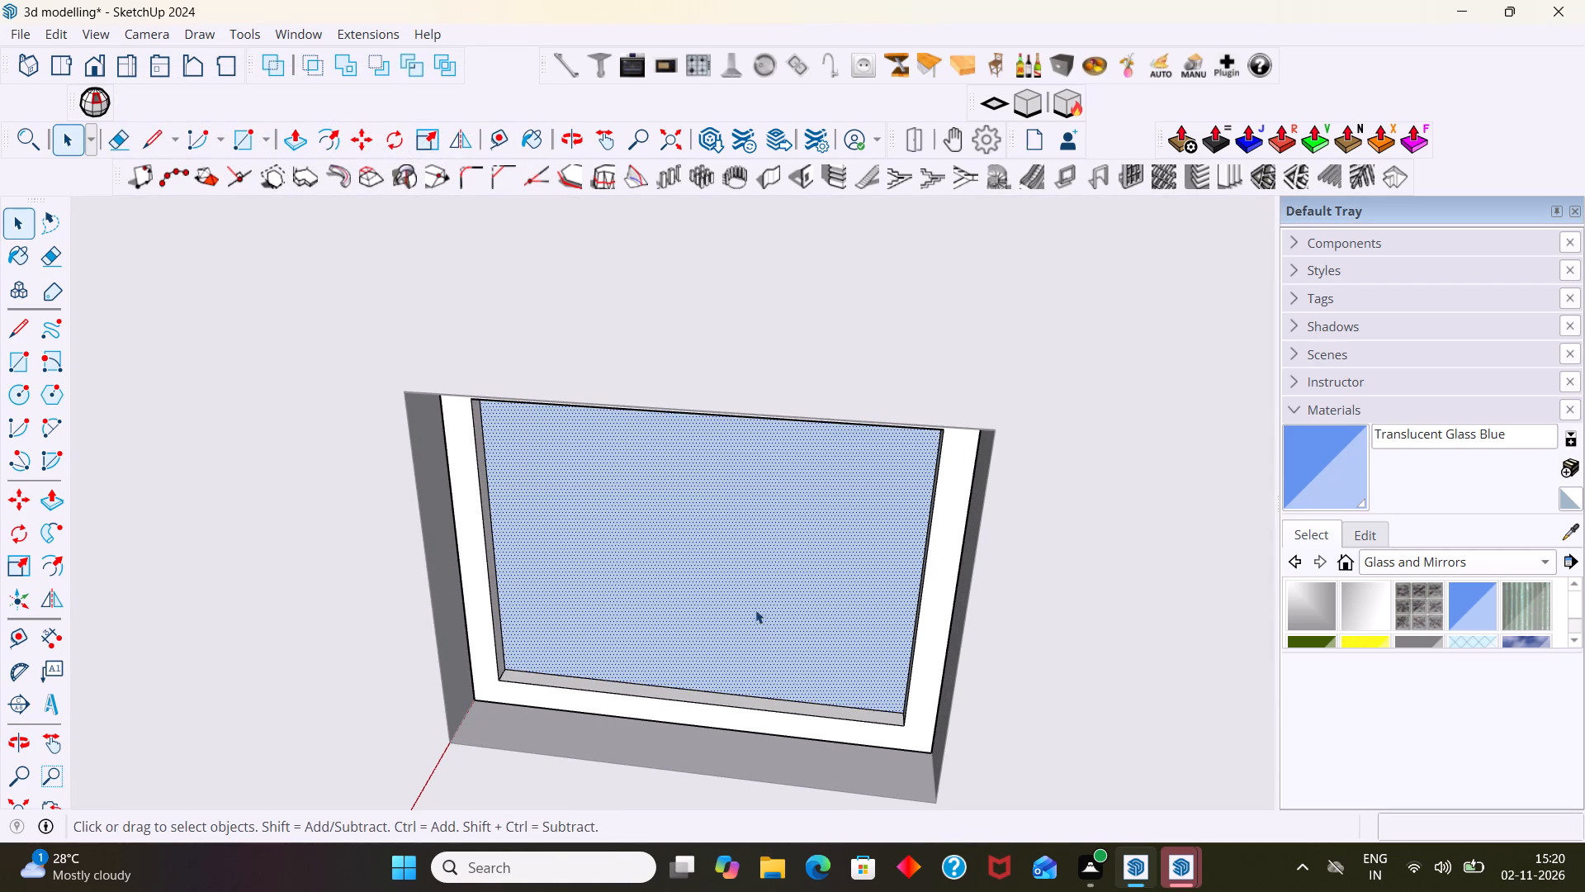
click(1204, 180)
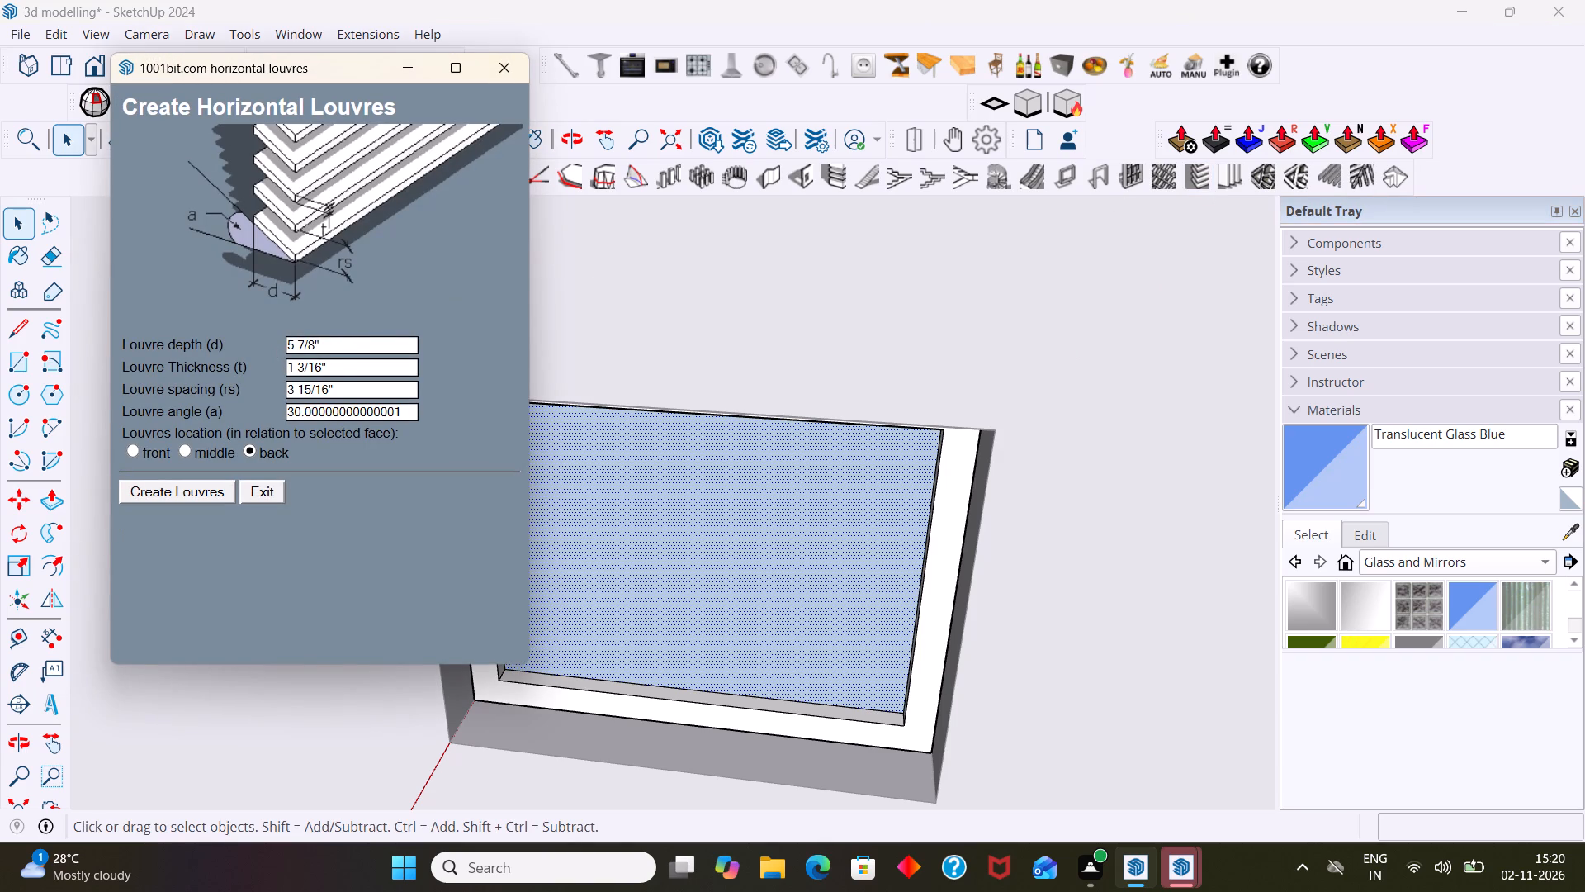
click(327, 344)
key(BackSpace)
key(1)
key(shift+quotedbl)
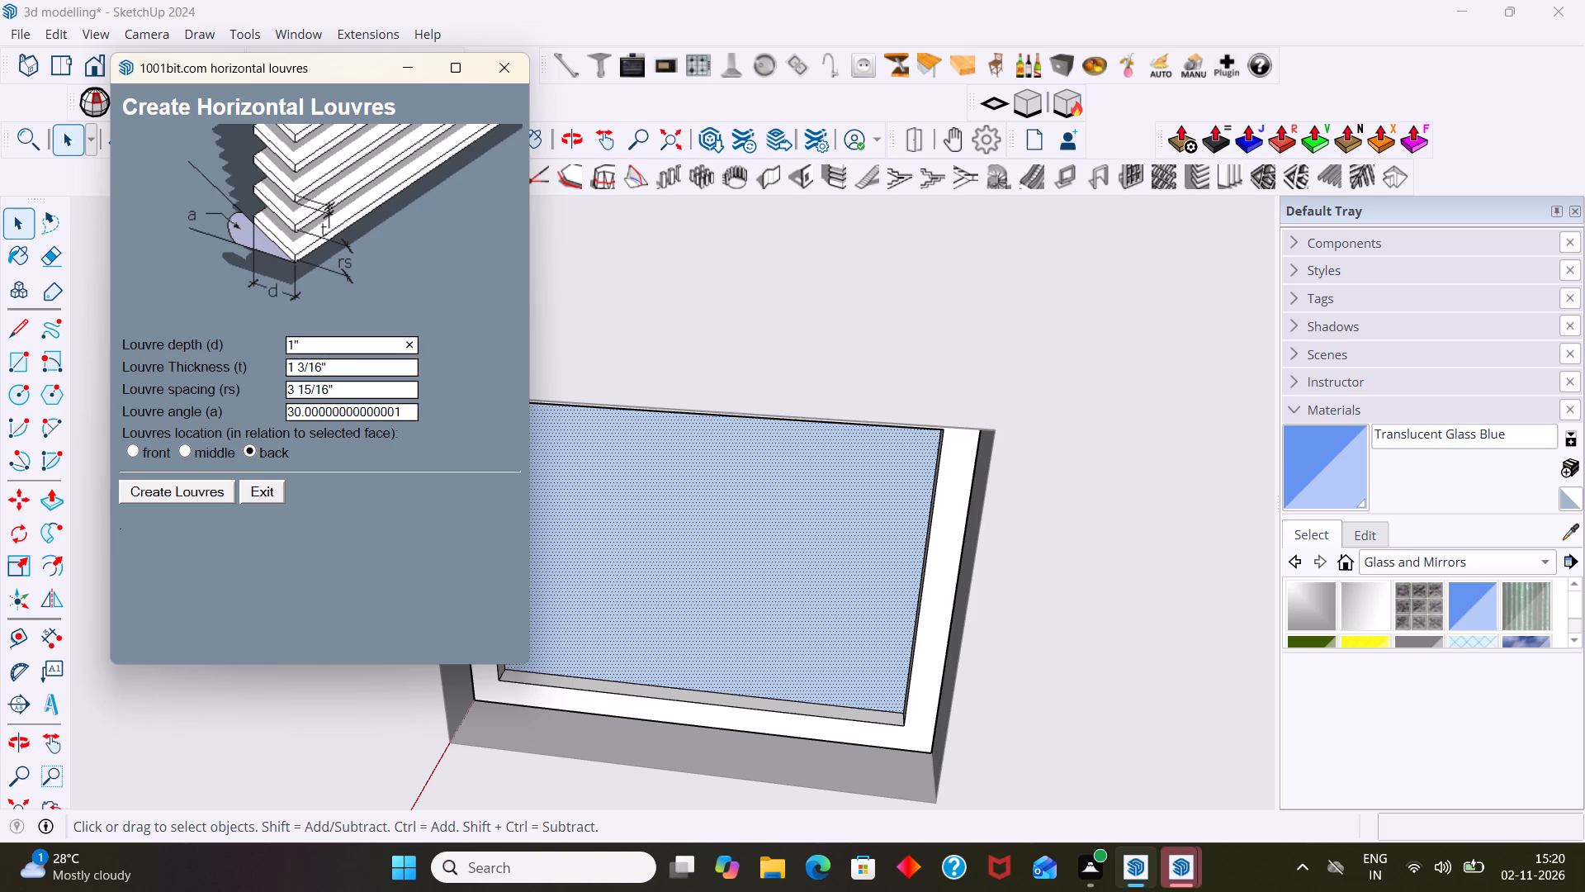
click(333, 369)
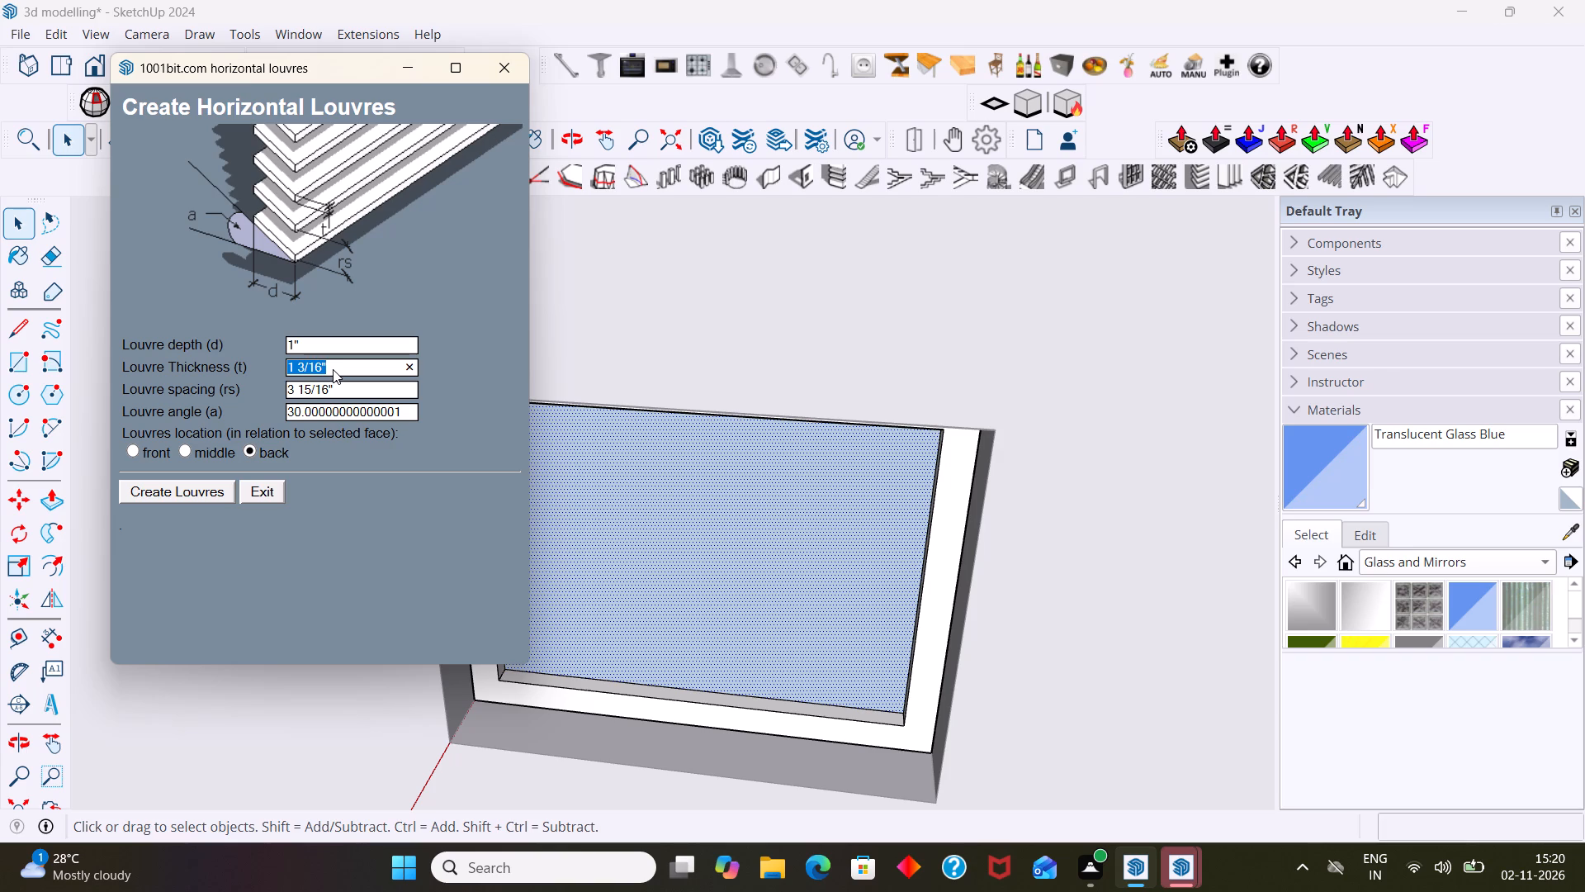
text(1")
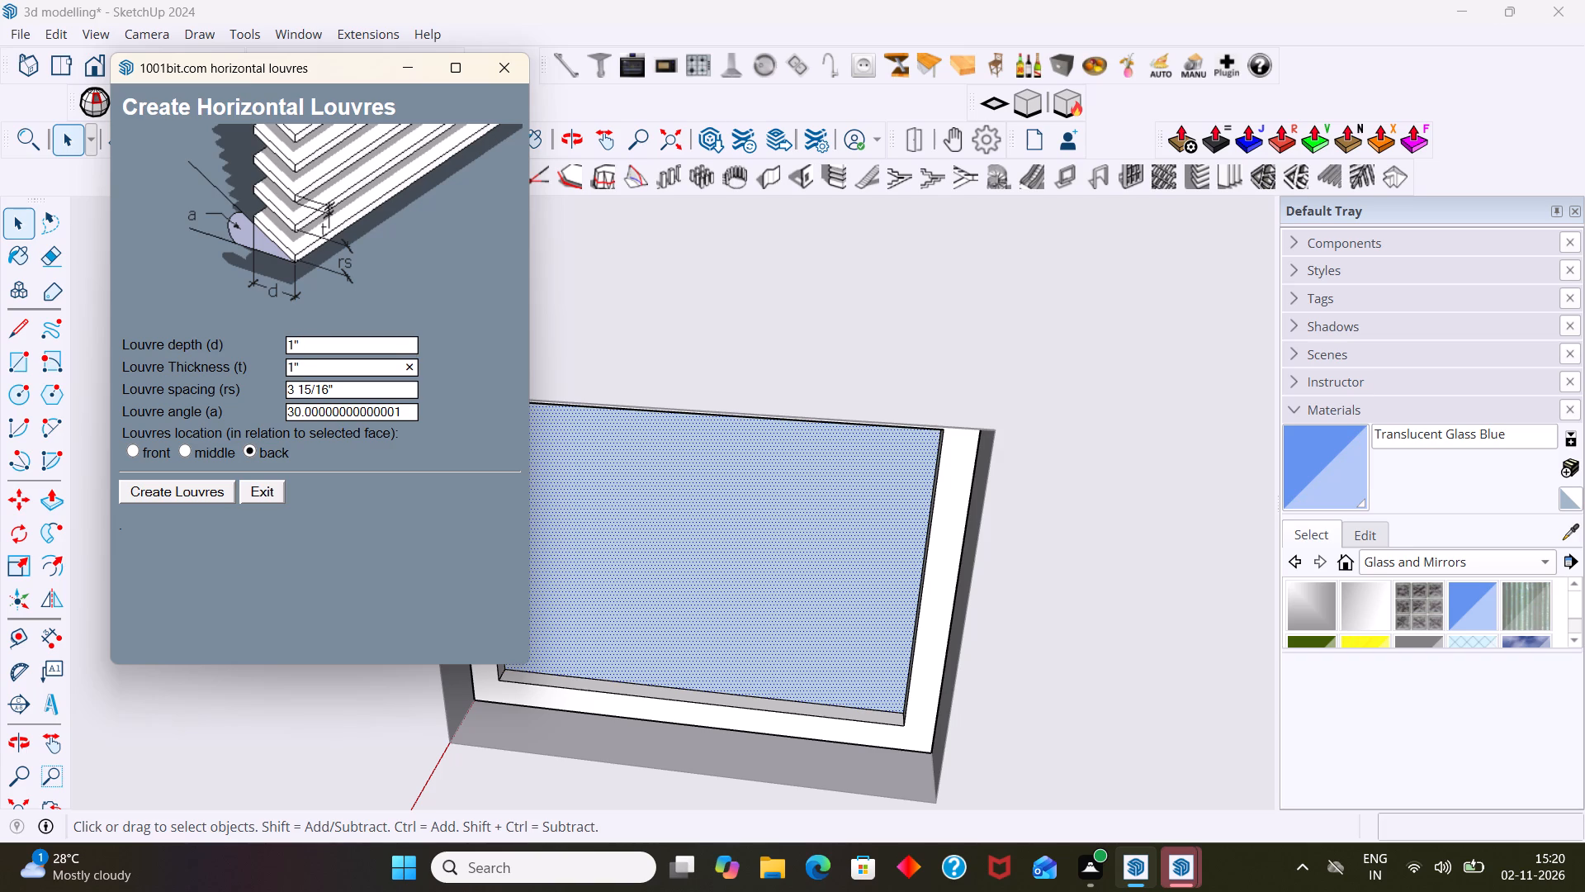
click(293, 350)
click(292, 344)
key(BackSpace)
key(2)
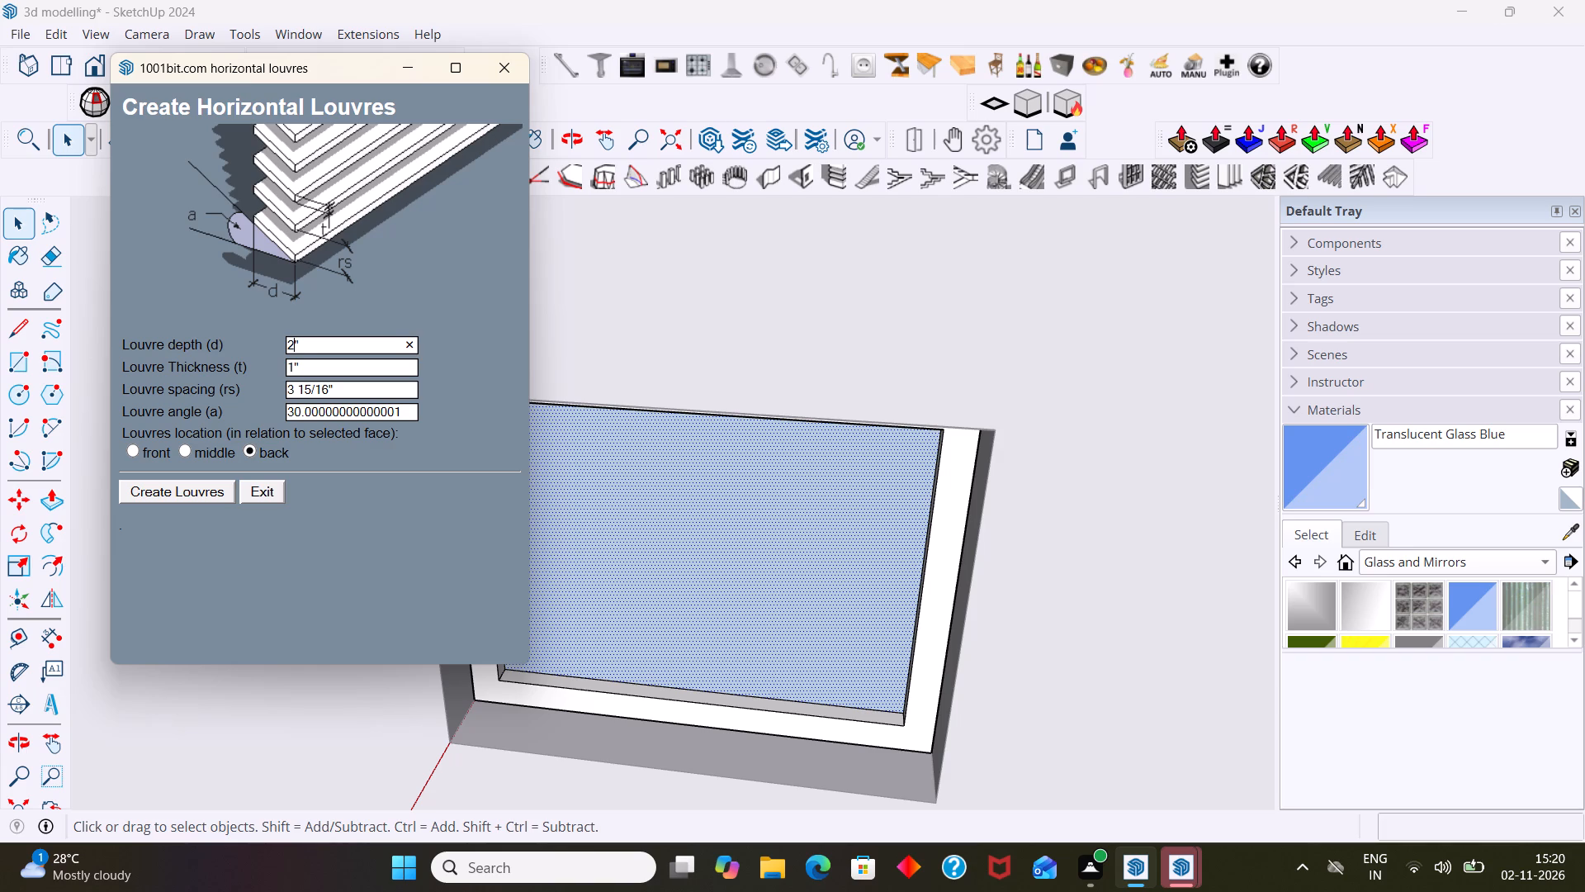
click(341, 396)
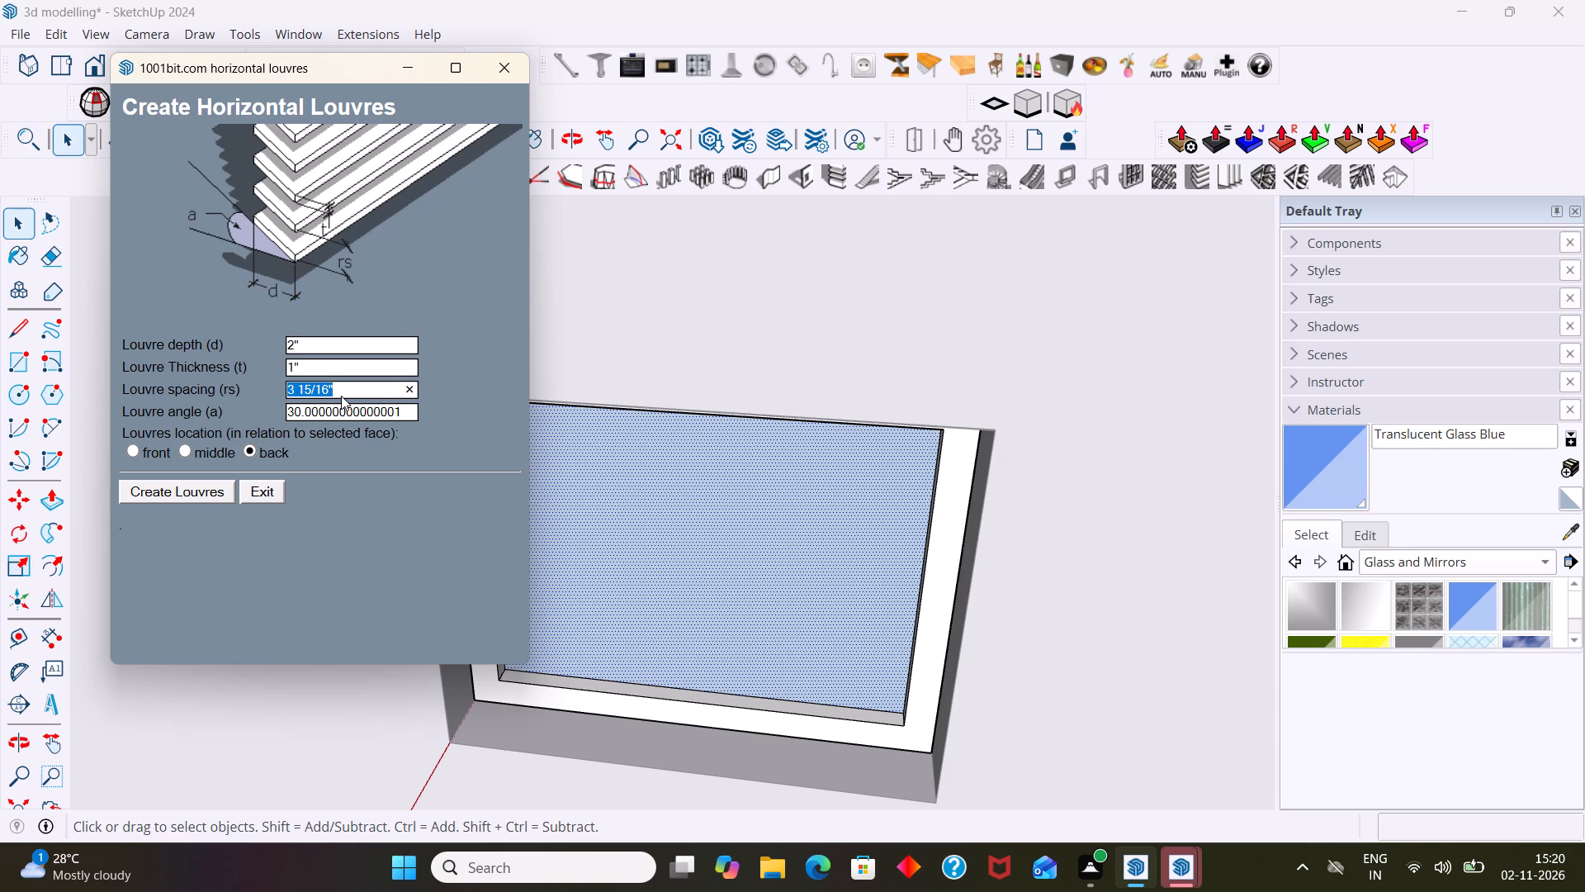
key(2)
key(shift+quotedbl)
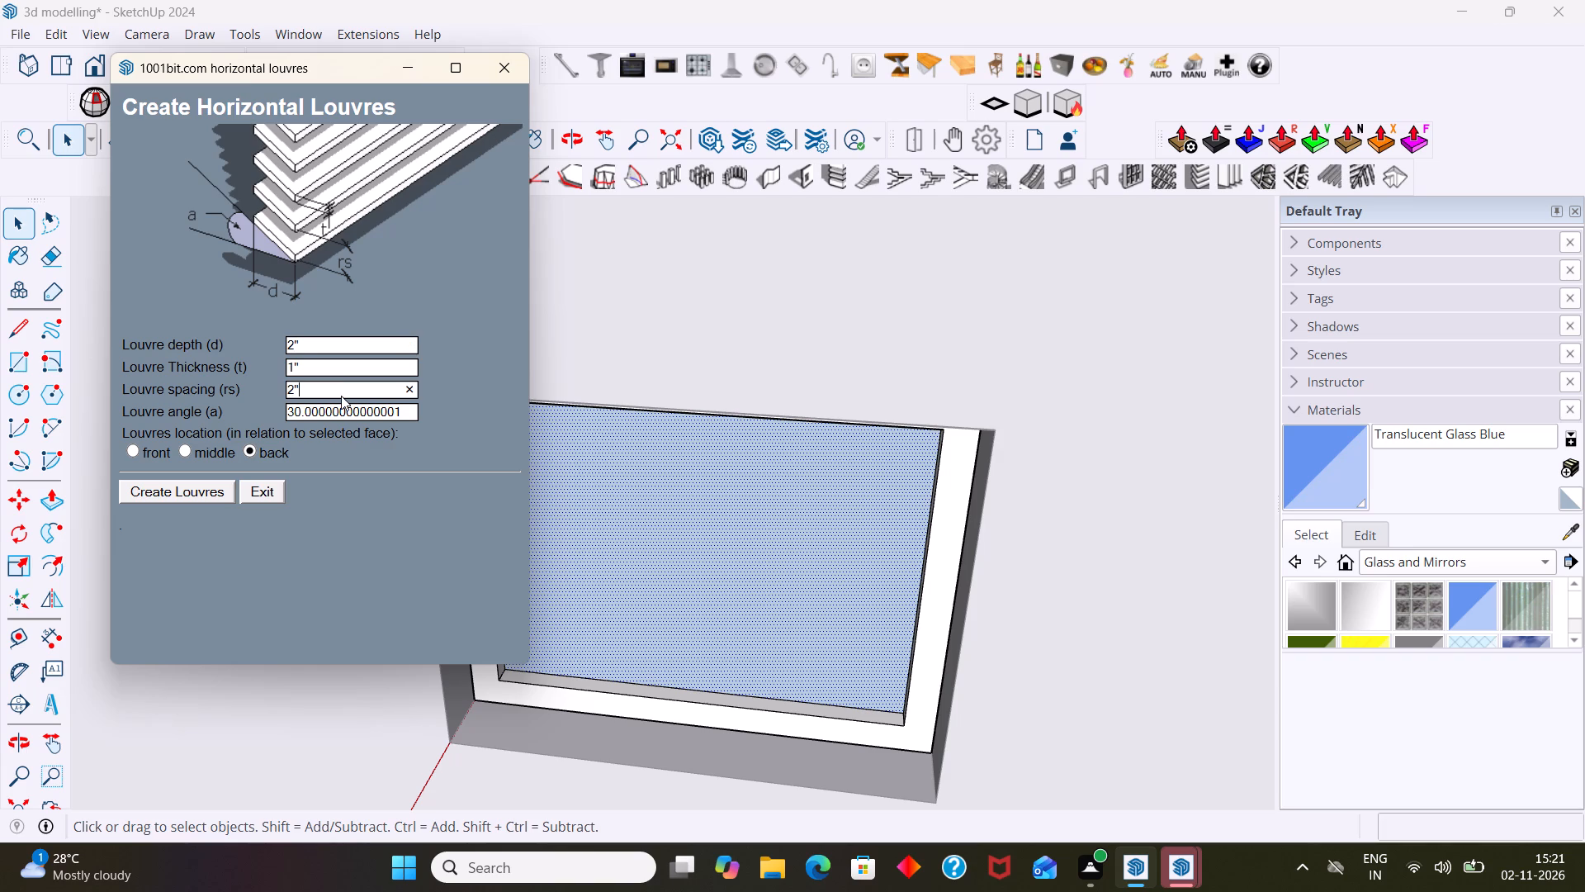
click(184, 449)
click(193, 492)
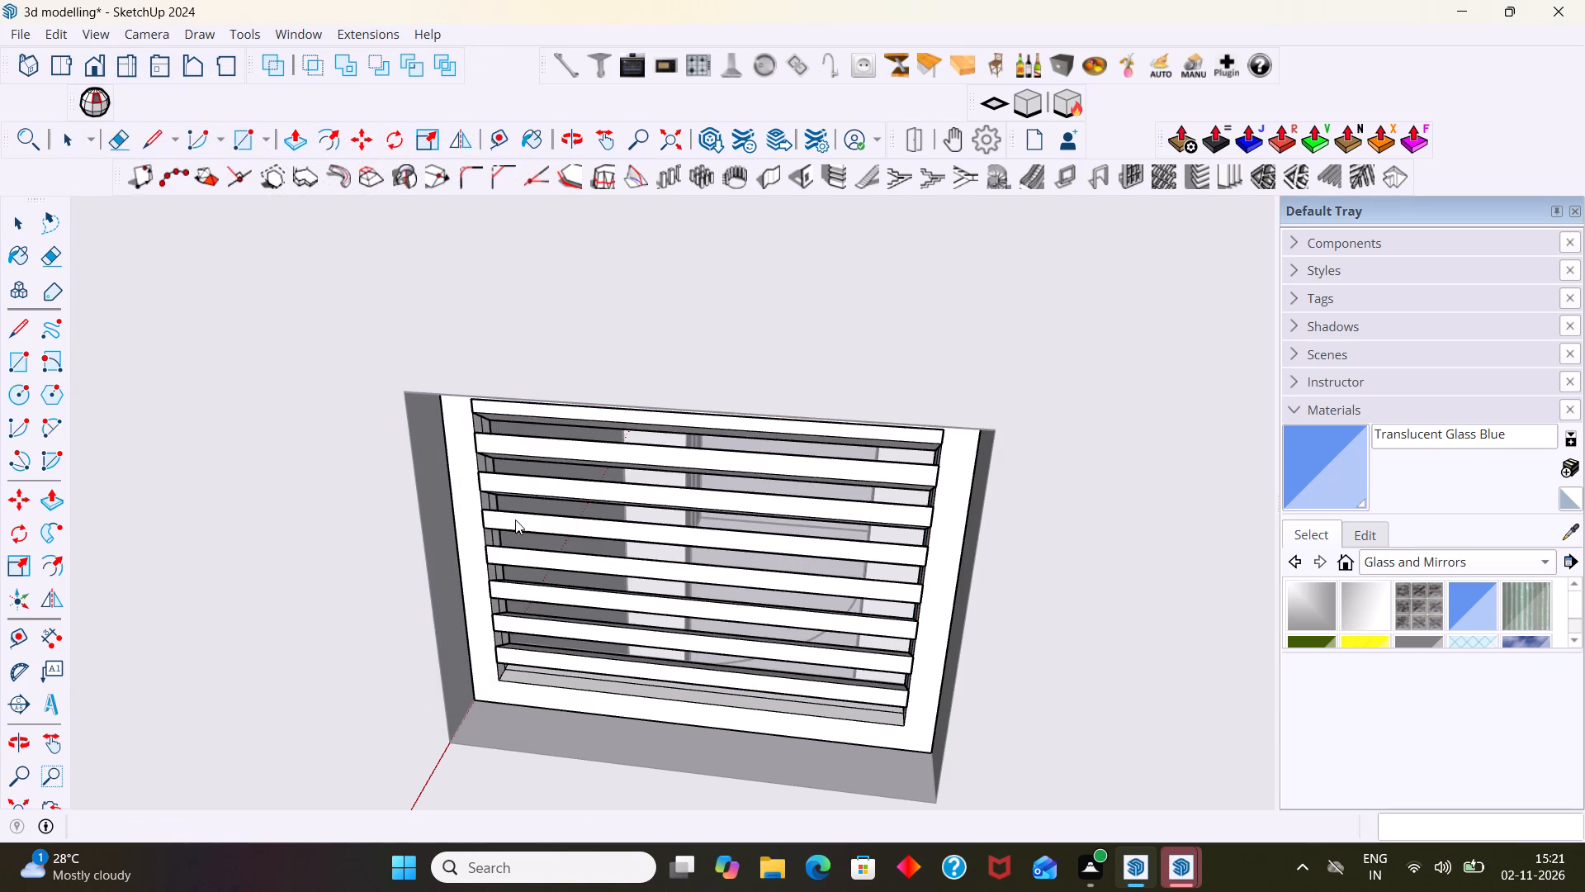
Examine the 2"-deep louvres on the small window, checking the slats and gaps from several angles on both sides.
scroll(575, 525, up, 1)
middle_drag(578, 528, 1008, 565)
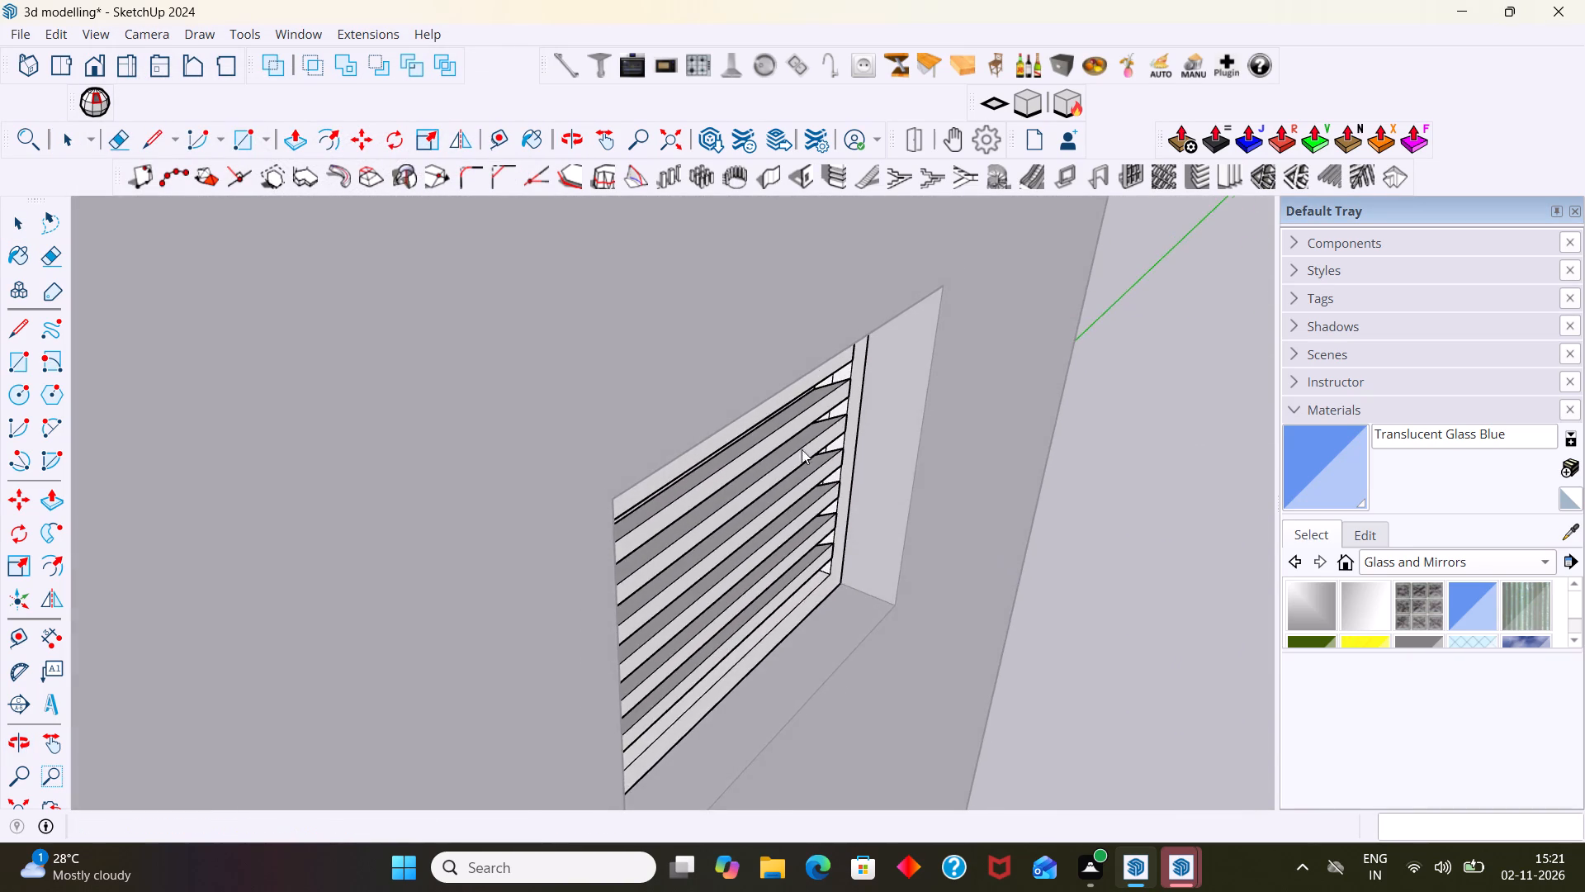
scroll(798, 444, up, 6)
middle_drag(796, 459, 791, 352)
scroll(802, 349, up, 1)
scroll(804, 348, down, 10)
middle_drag(825, 399, 777, 403)
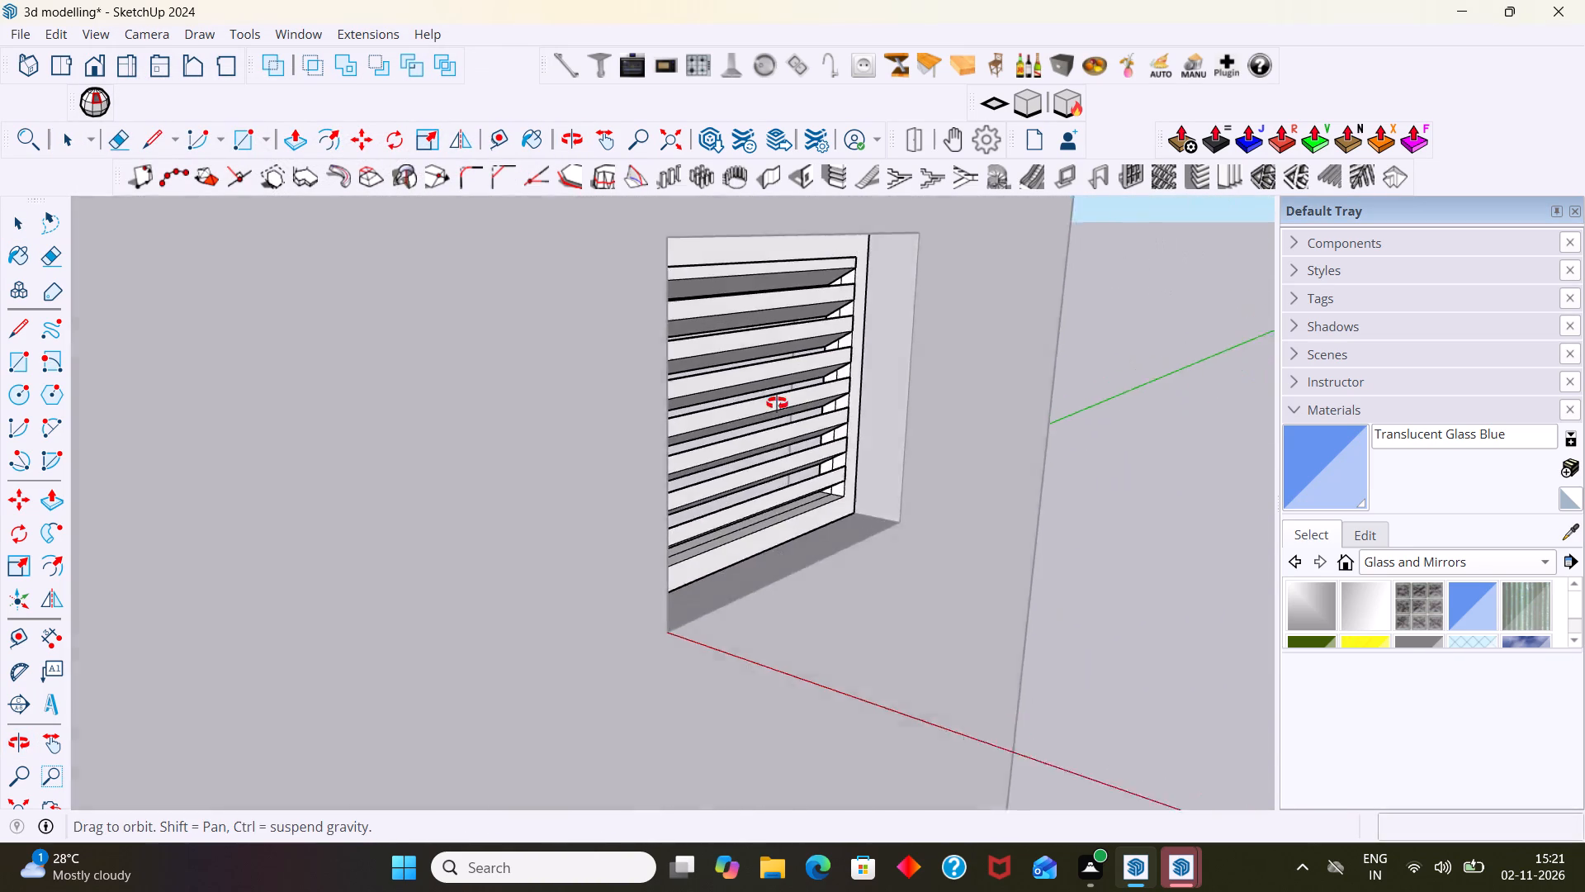
middle_drag(777, 403, 575, 512)
scroll(724, 437, up, 1)
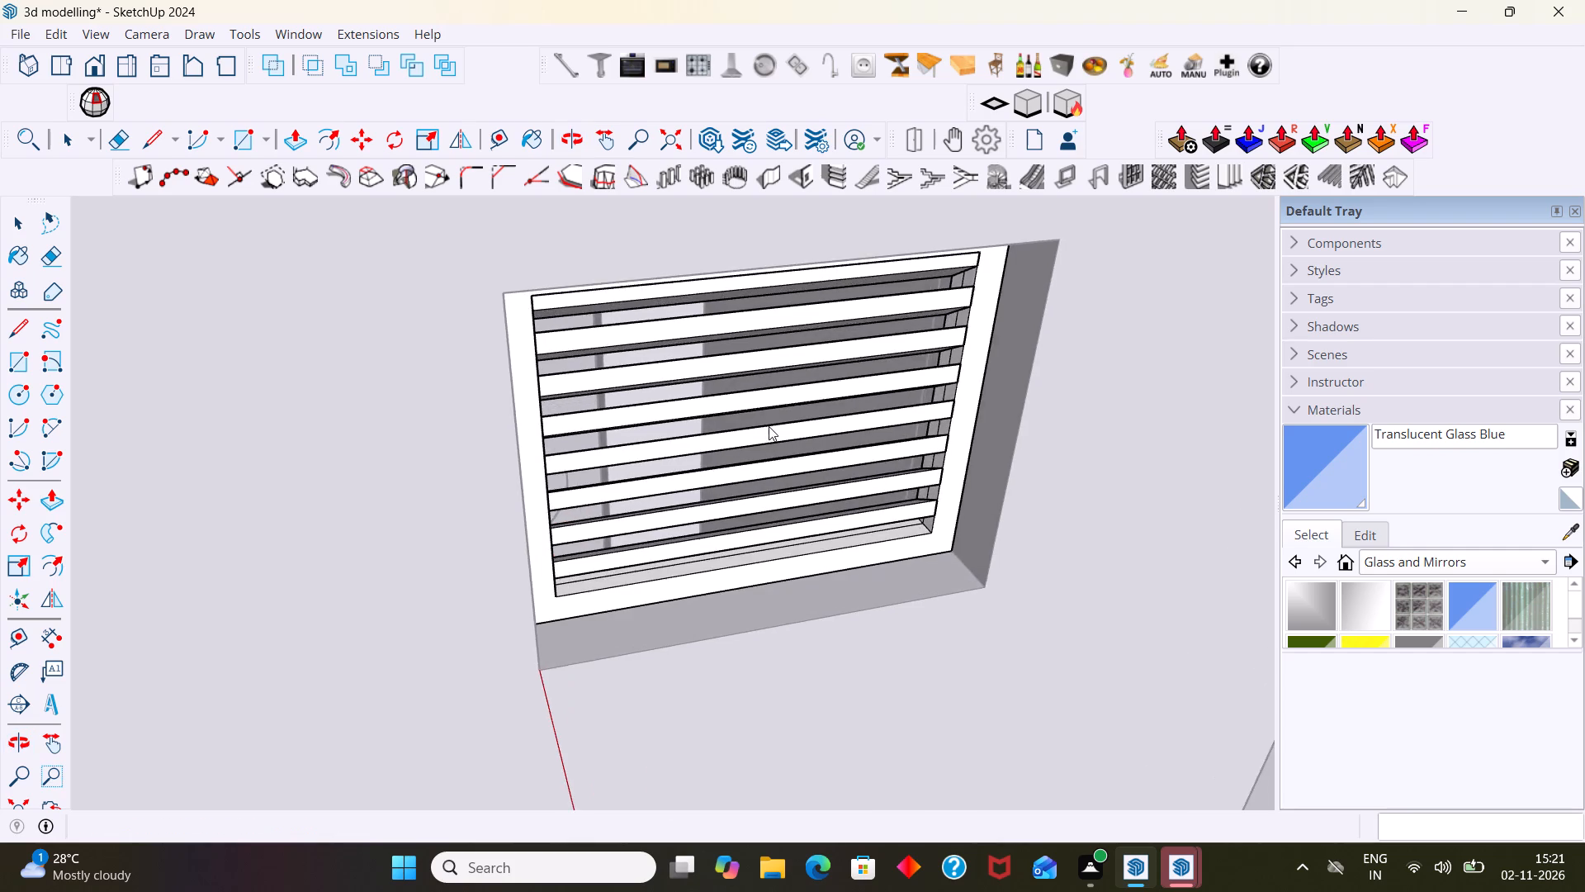
scroll(769, 426, down, 9)
middle_drag(793, 457, 804, 350)
scroll(829, 359, up, 5)
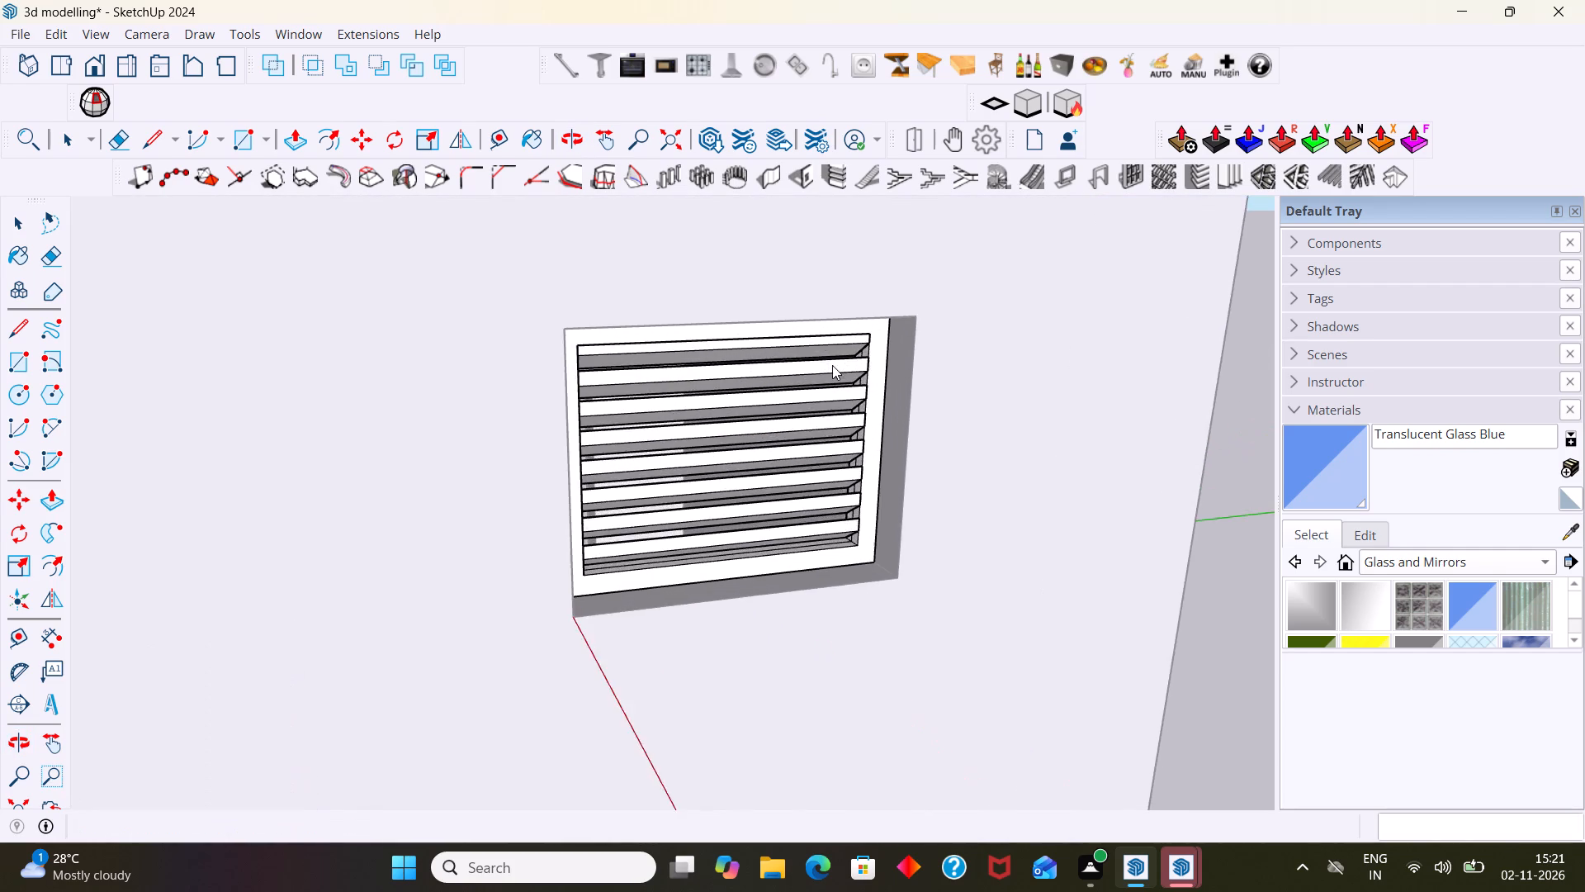
middle_drag(833, 366, 873, 394)
scroll(830, 387, up, 4)
scroll(863, 490, up, 5)
middle_drag(809, 536, 934, 552)
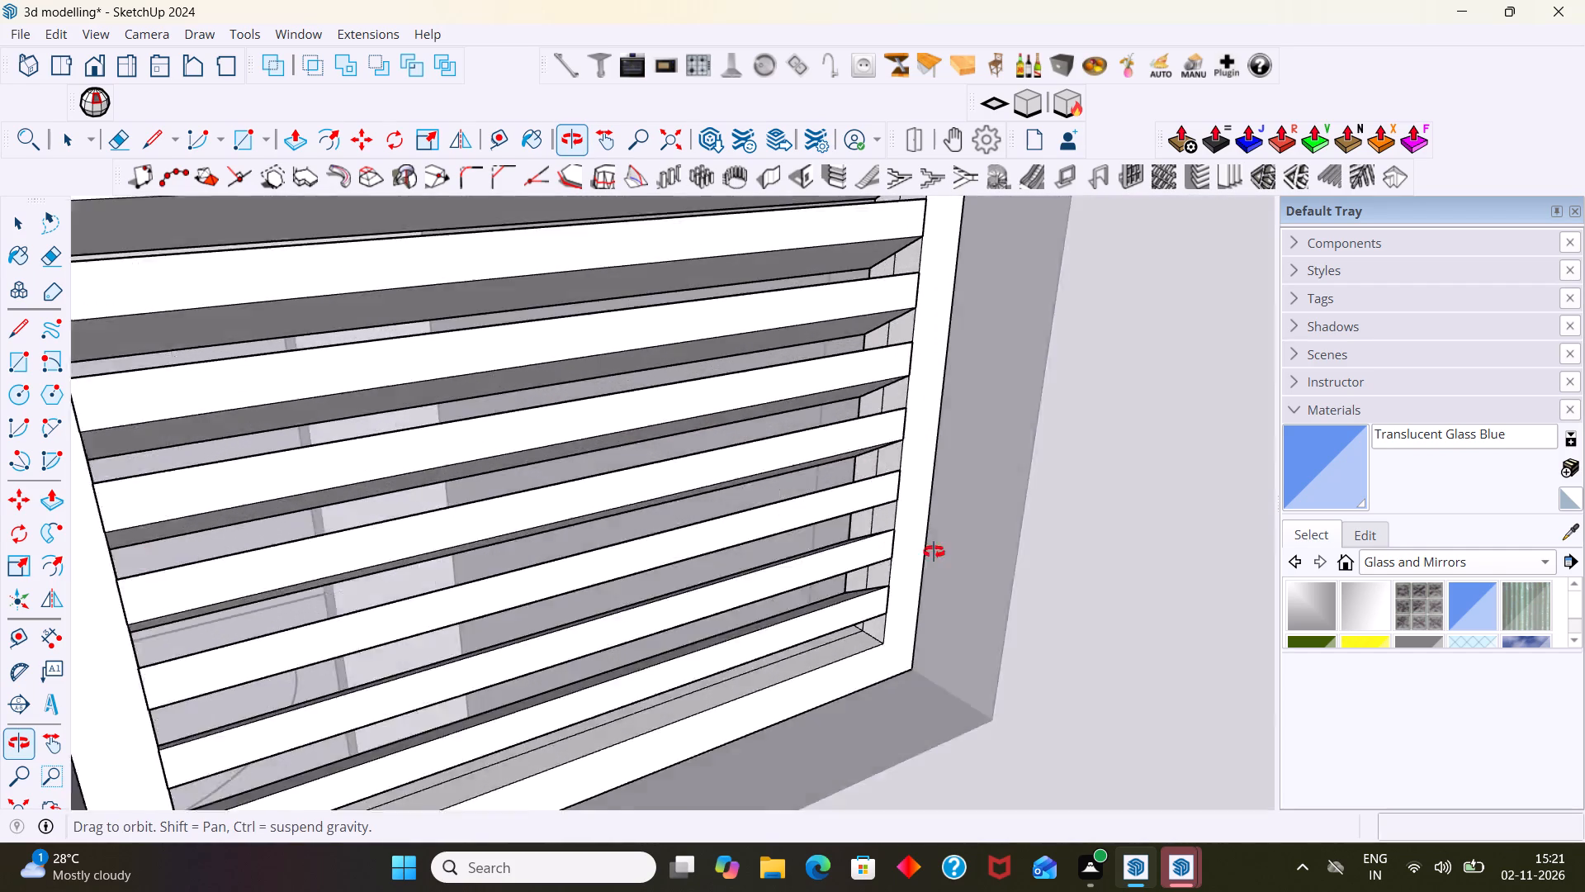
middle_drag(934, 552, 944, 549)
scroll(862, 485, up, 2)
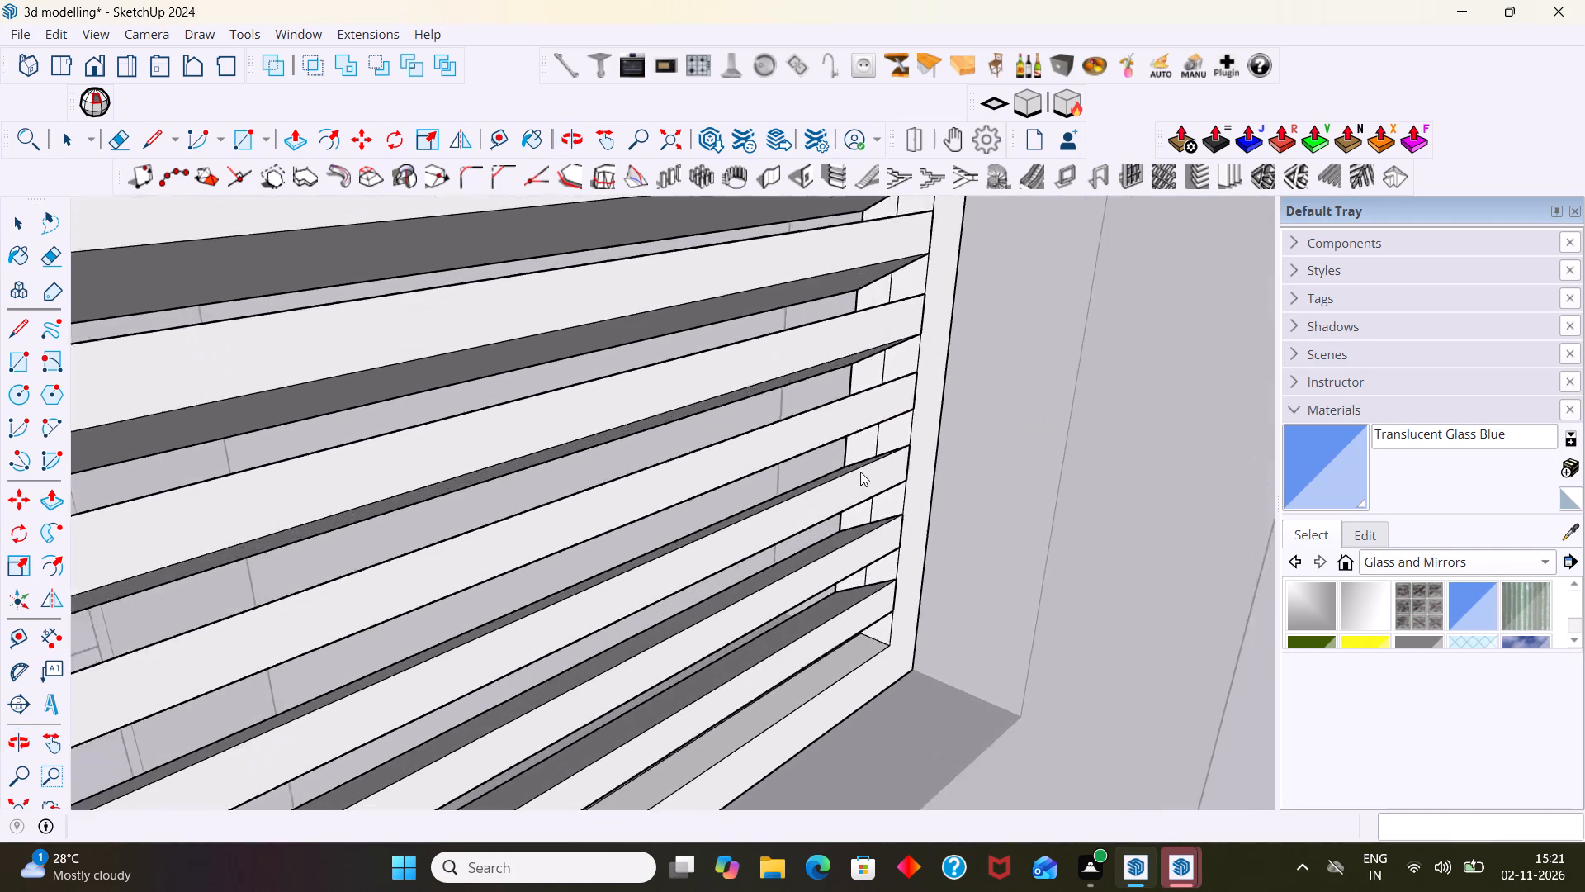
scroll(860, 472, up, 1)
middle_drag(857, 472, 999, 496)
middle_drag(949, 493, 774, 496)
scroll(807, 486, down, 14)
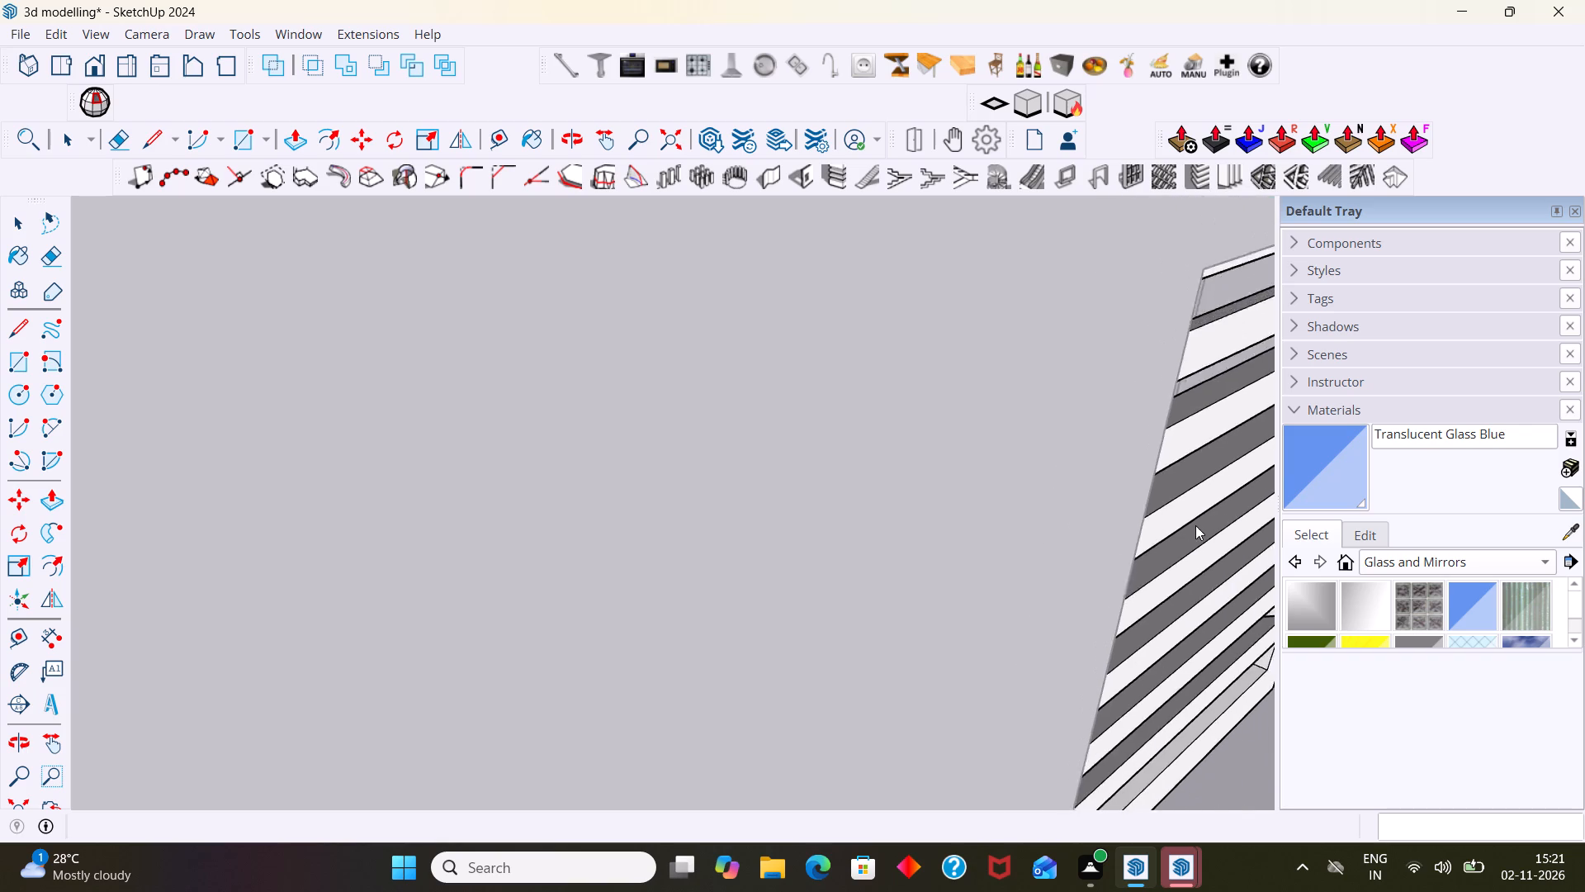
scroll(1195, 525, down, 2)
shift+middle_drag(1193, 526, 752, 515)
scroll(740, 500, down, 8)
shift+middle_drag(804, 538, 821, 434)
scroll(763, 472, up, 7)
middle_drag(761, 481, 816, 534)
scroll(802, 468, up, 5)
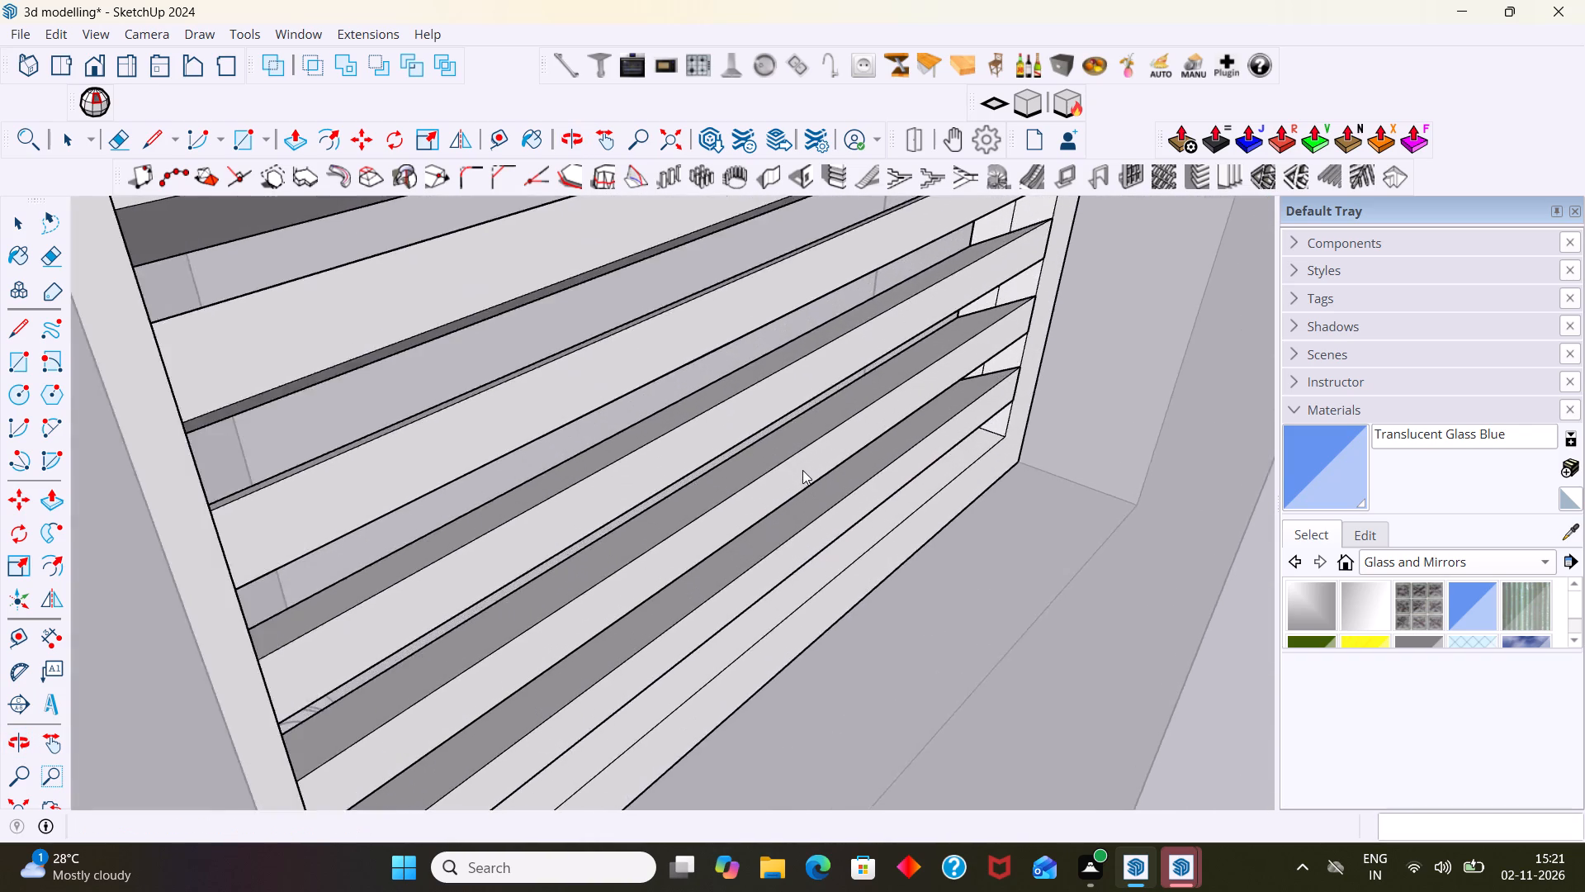
middle_drag(805, 470, 665, 472)
scroll(691, 444, down, 9)
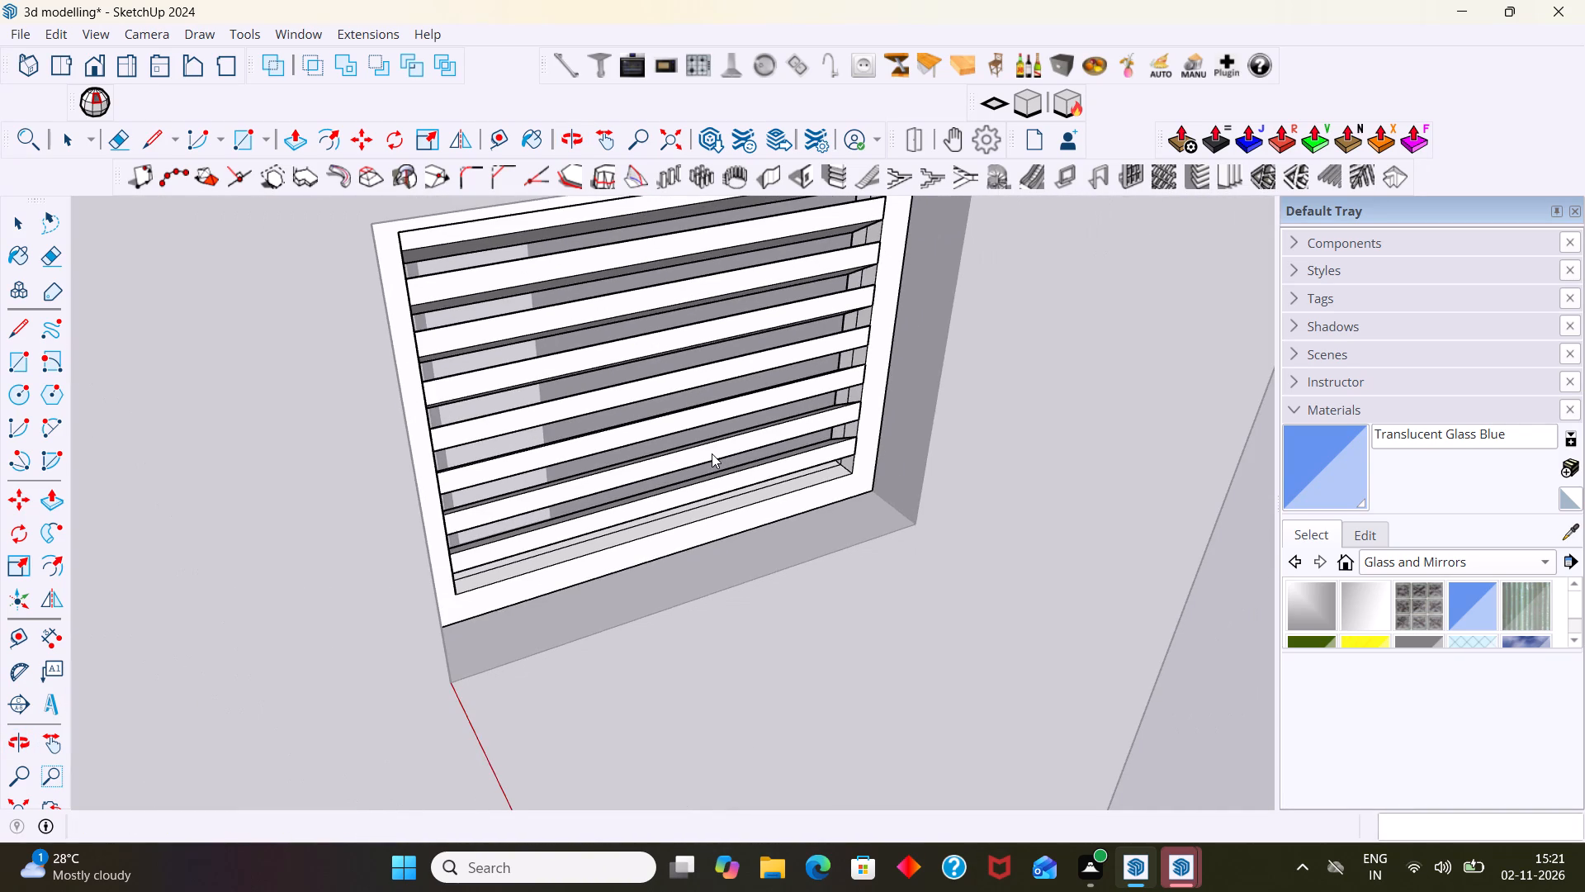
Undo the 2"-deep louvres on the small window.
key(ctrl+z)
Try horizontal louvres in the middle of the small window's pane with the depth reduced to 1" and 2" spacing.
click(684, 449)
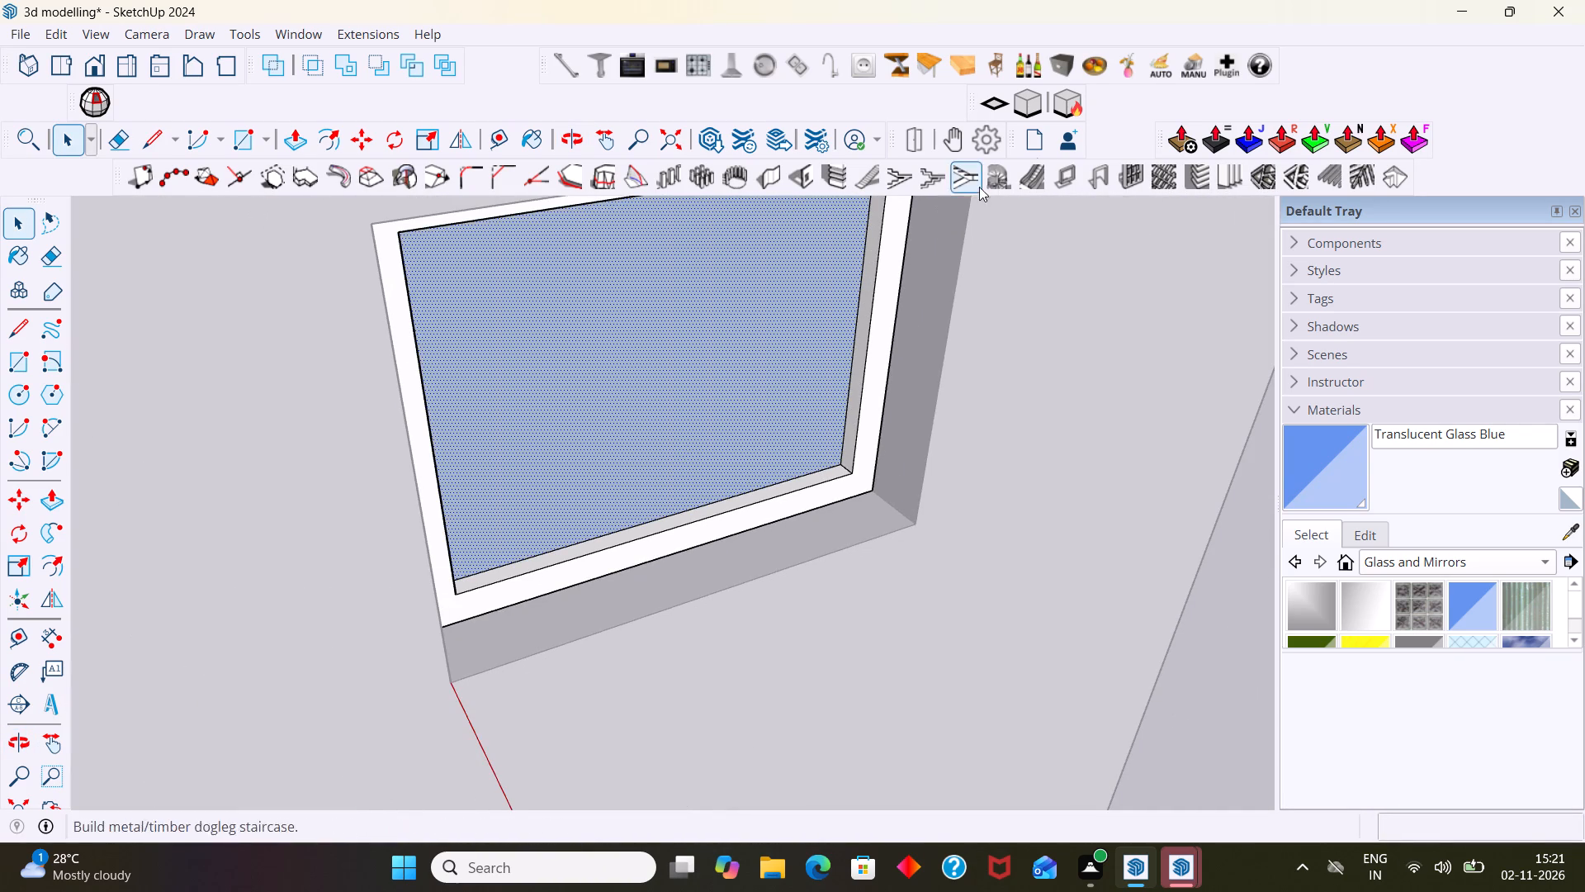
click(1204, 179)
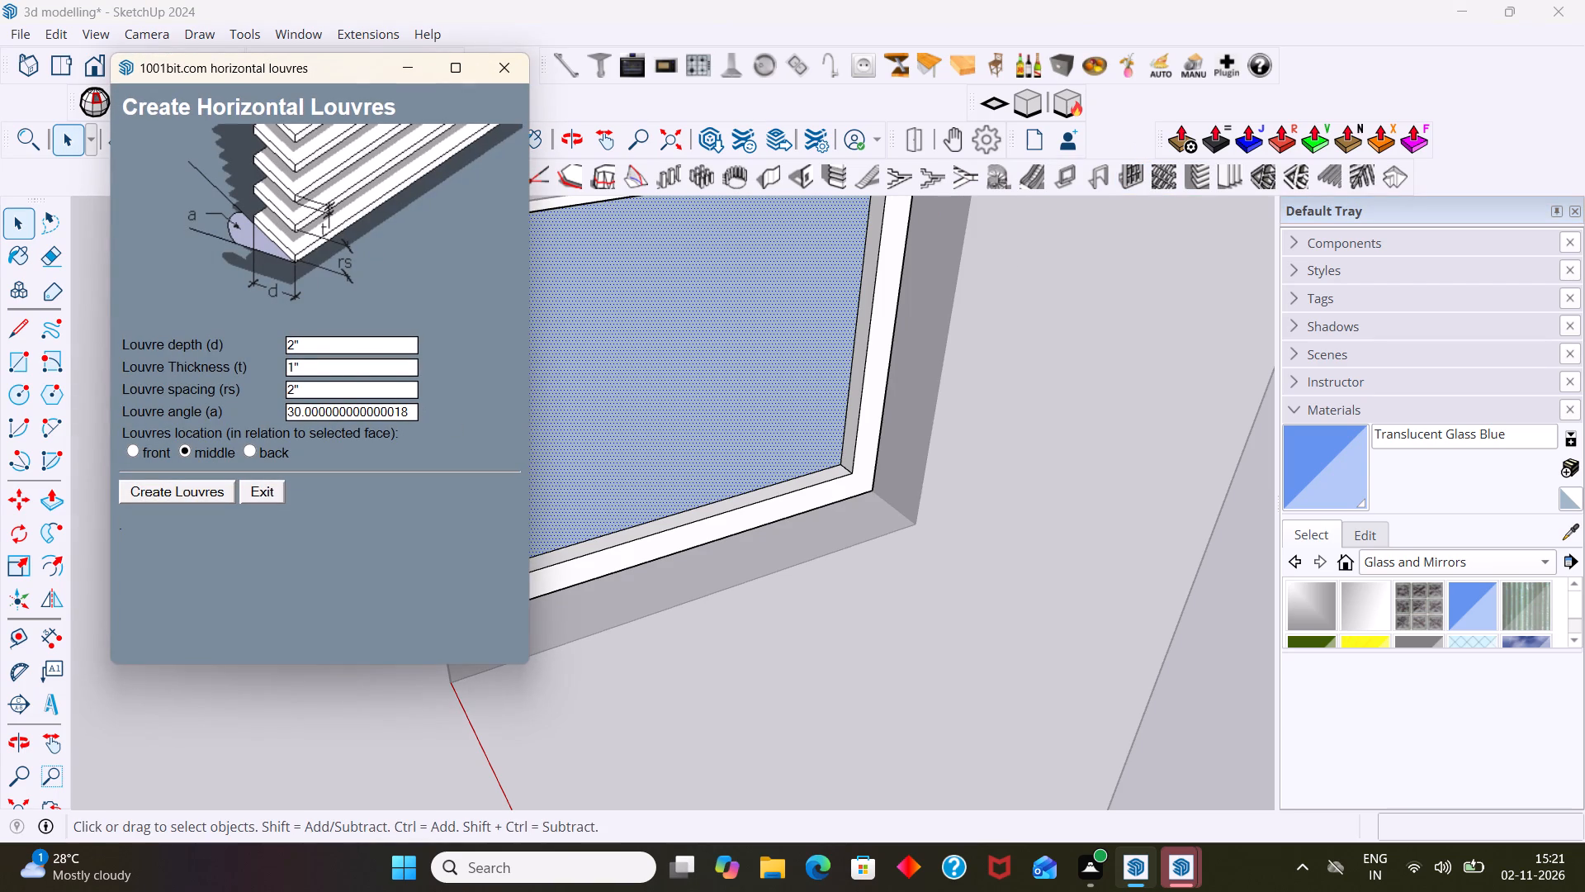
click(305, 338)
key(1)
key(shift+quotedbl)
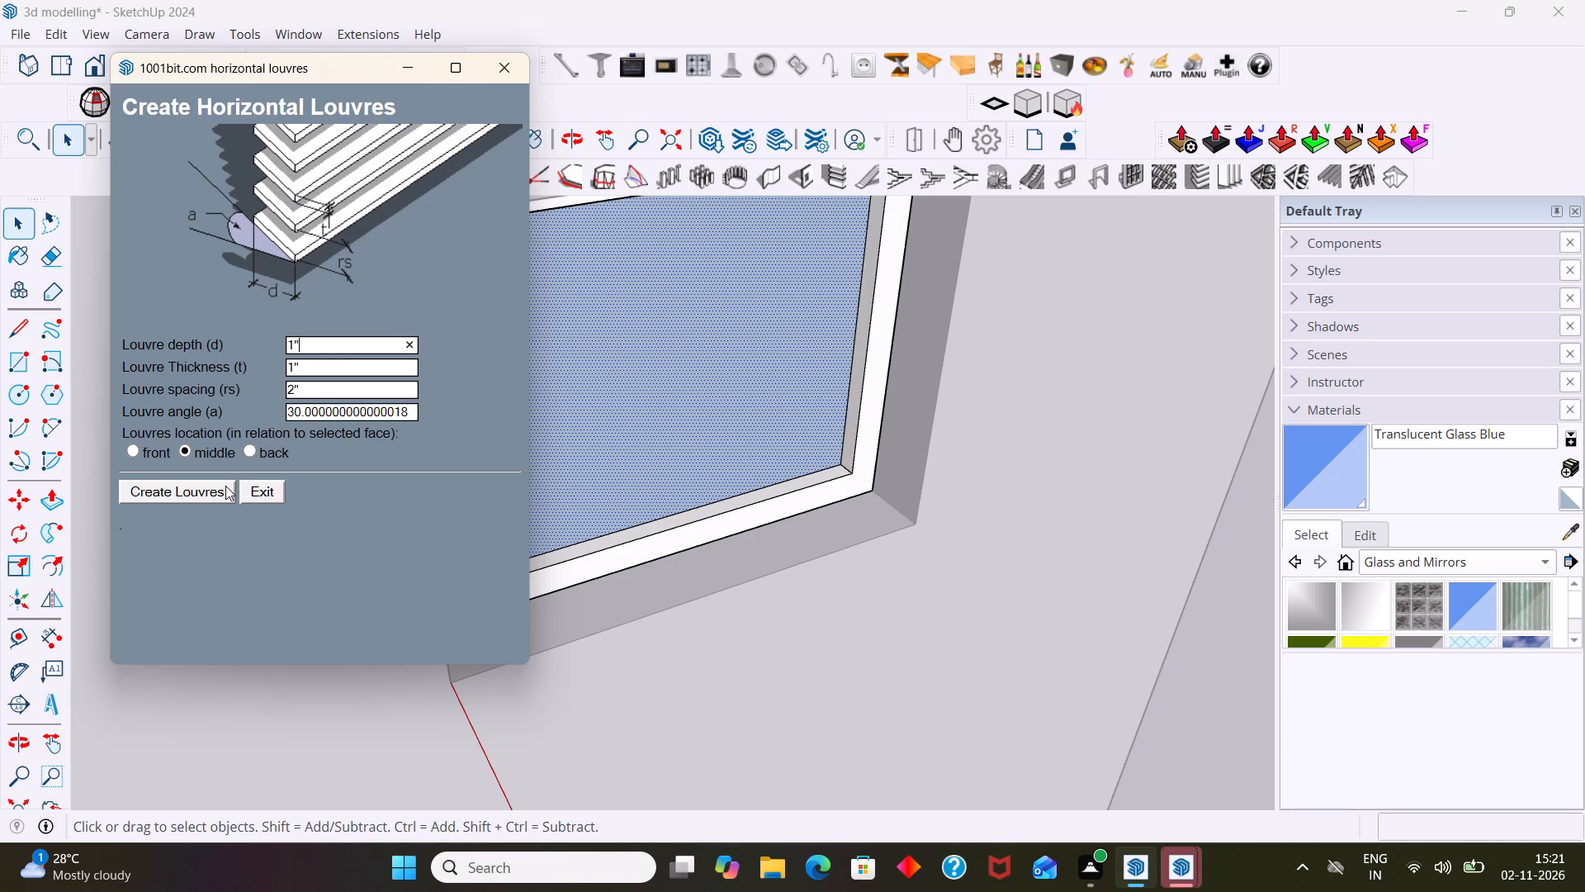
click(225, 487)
Examine how the 1"-deep louvres sit within the small window's frame, looking closely at the slat ends and gaps.
scroll(531, 440, up, 3)
middle_drag(531, 431, 563, 427)
scroll(566, 424, up, 1)
scroll(566, 424, down, 11)
middle_drag(974, 434, 1020, 533)
scroll(1082, 335, up, 7)
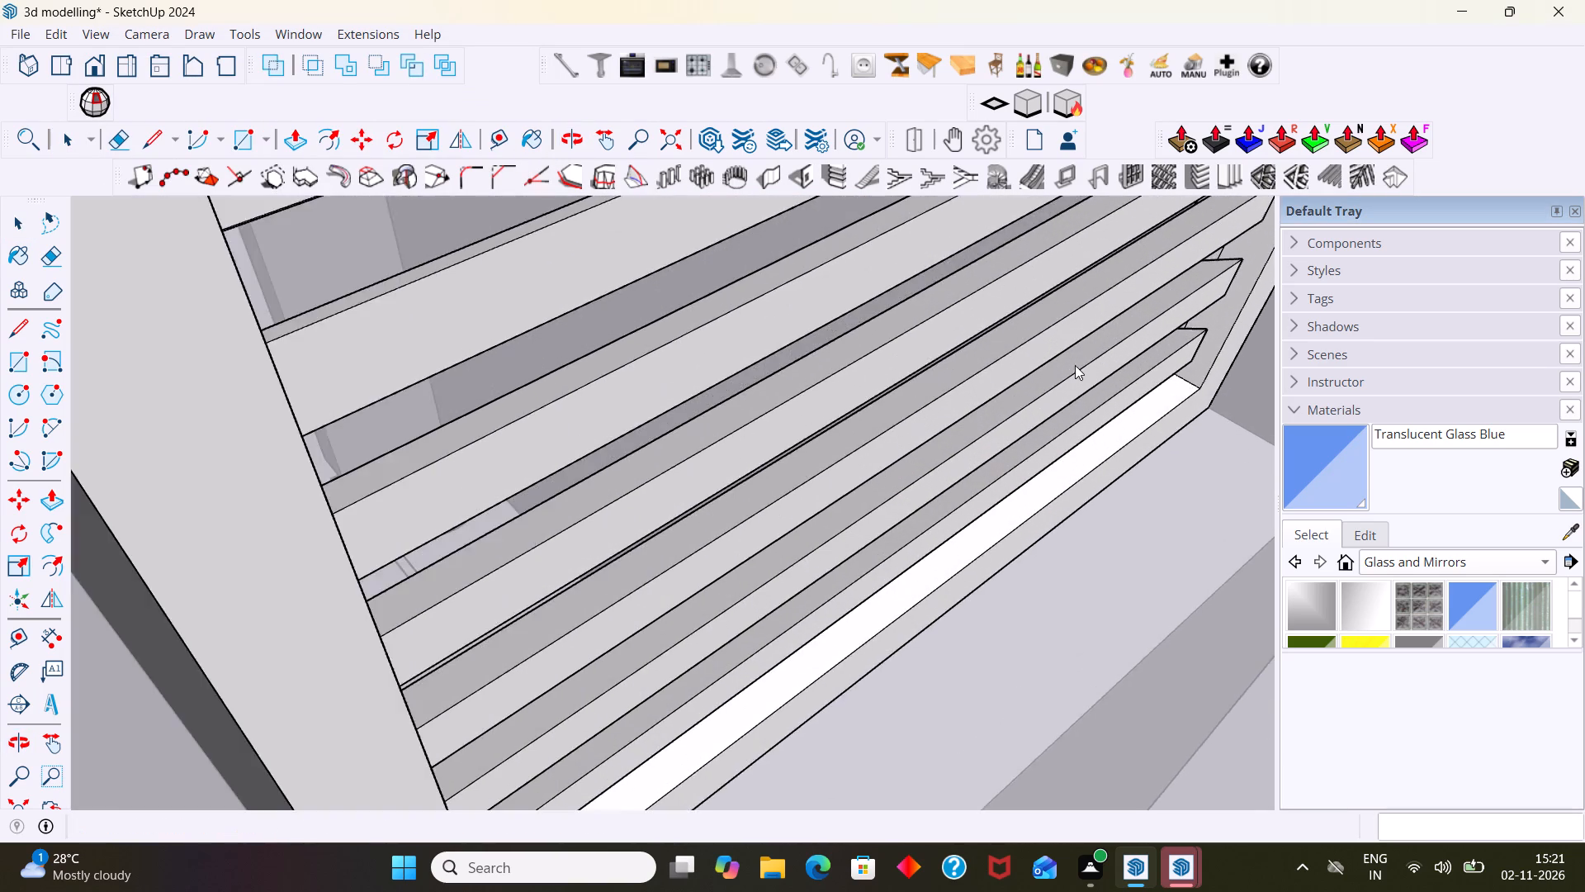
middle_drag(1073, 367, 1054, 273)
scroll(1052, 279, down, 5)
scroll(864, 335, down, 2)
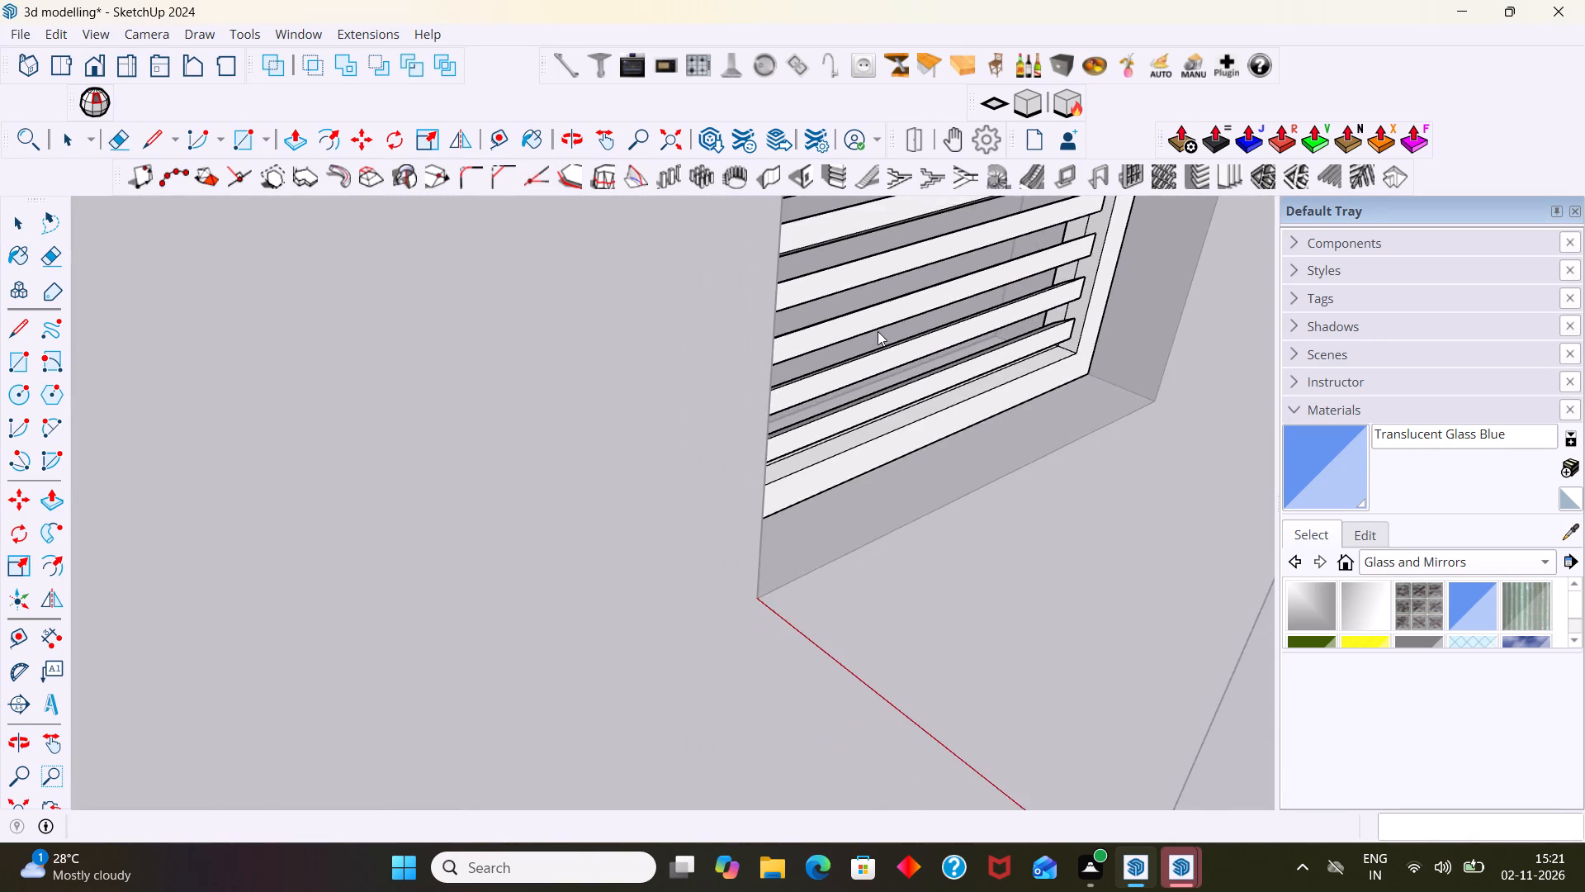
middle_drag(904, 306, 965, 336)
scroll(917, 295, up, 11)
middle_drag(892, 309, 871, 318)
shift+middle_drag(871, 319, 782, 485)
scroll(792, 463, down, 10)
middle_drag(834, 439, 859, 448)
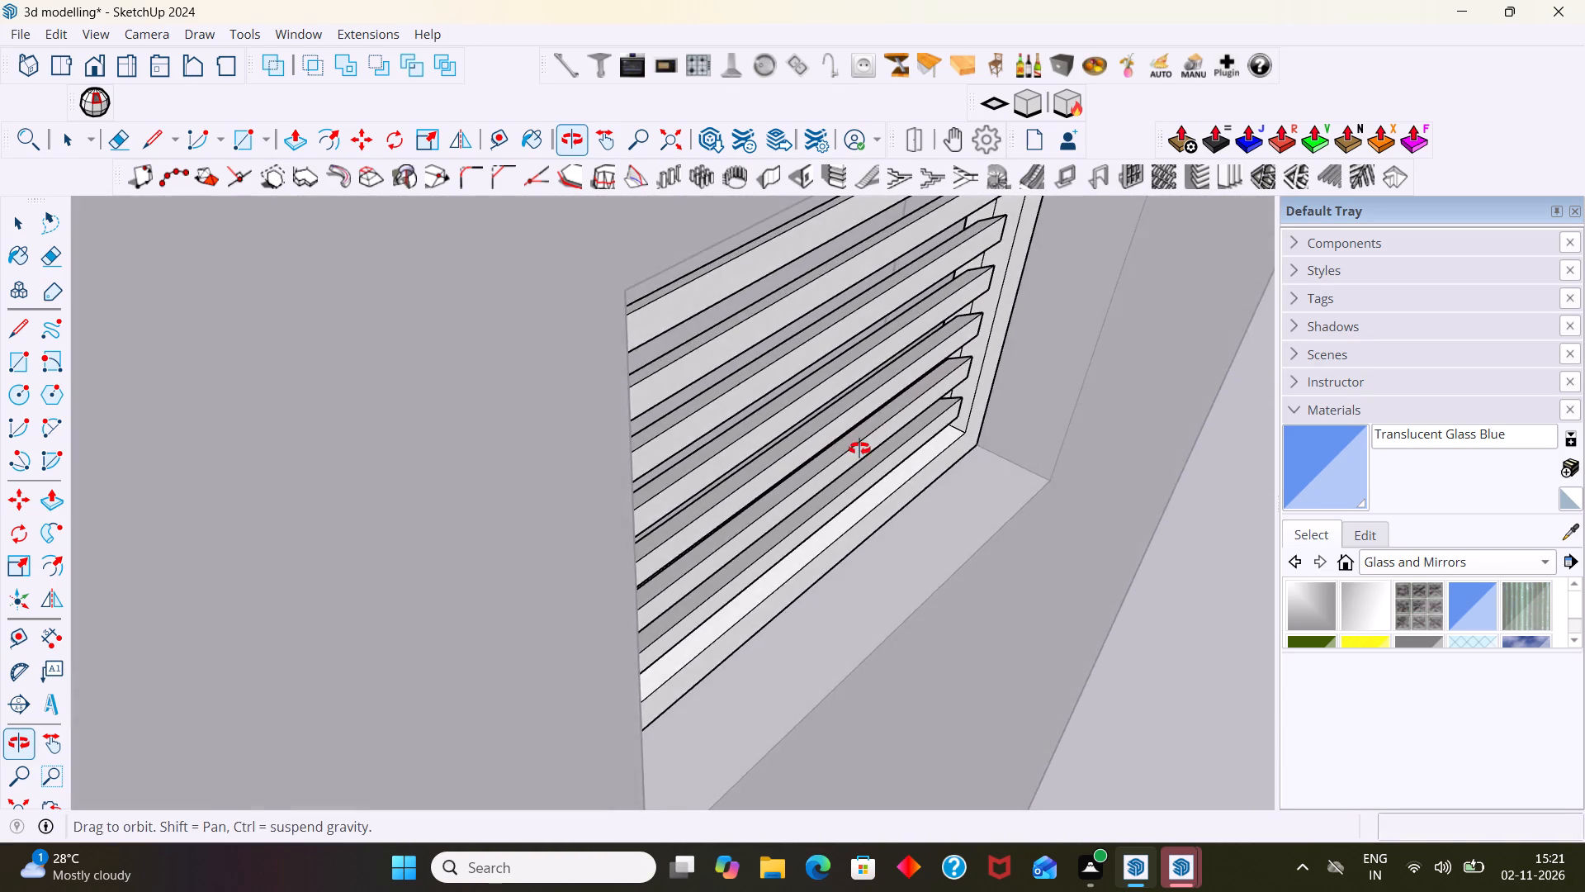
middle_drag(859, 448, 868, 448)
scroll(937, 363, down, 6)
middle_drag(873, 344, 764, 255)
scroll(926, 292, down, 5)
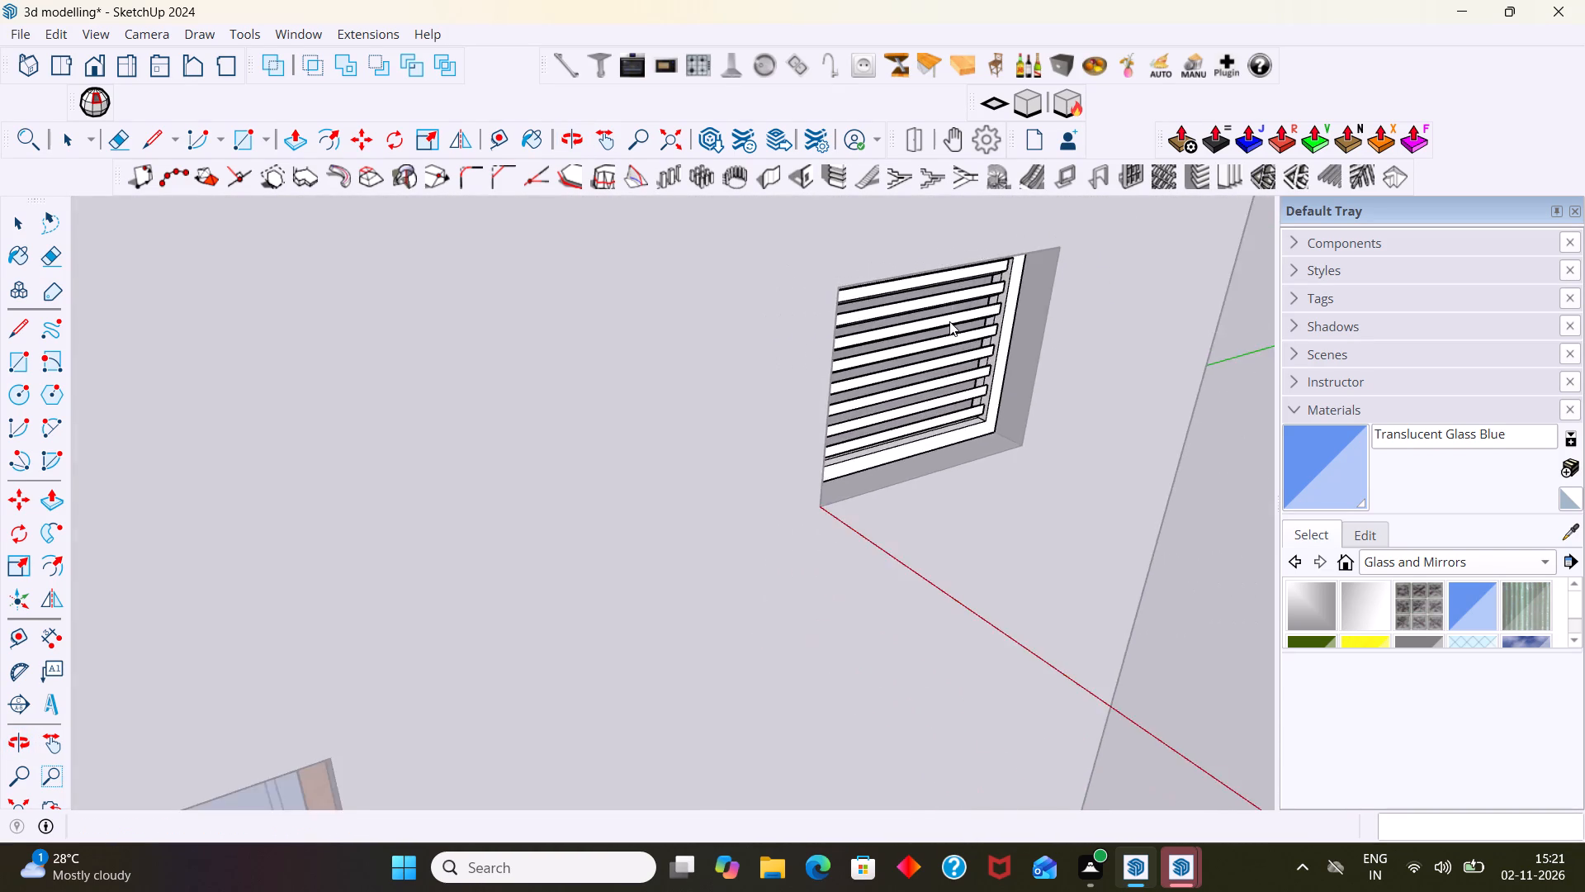
middle_drag(948, 316, 735, 292)
scroll(1004, 402, up, 6)
middle_drag(954, 482, 967, 657)
middle_drag(944, 592, 840, 426)
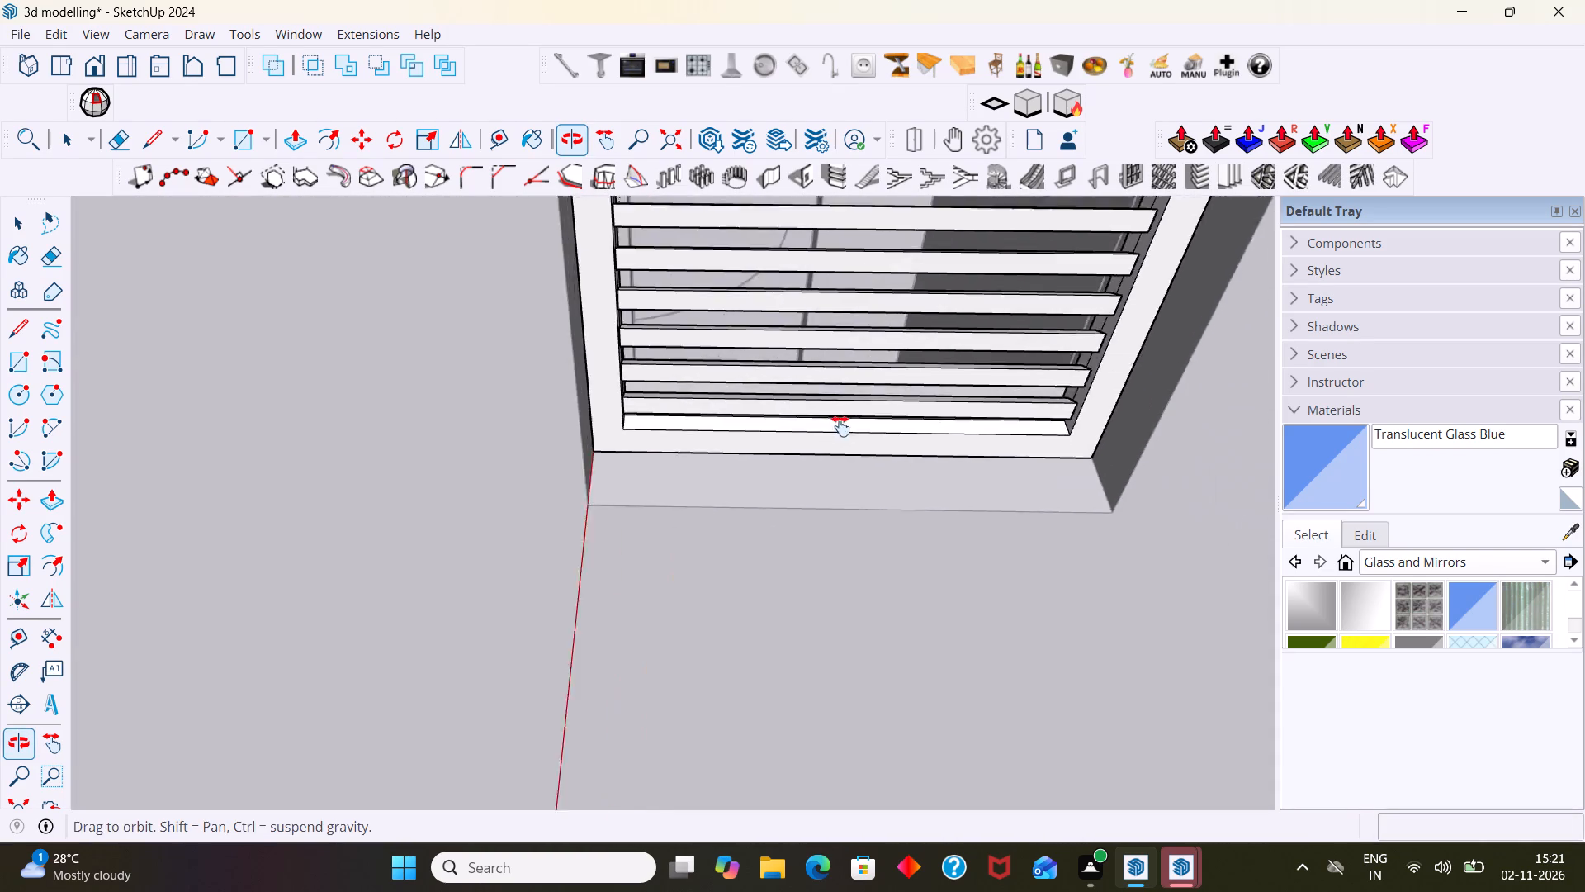
middle_drag(840, 426, 832, 421)
scroll(829, 432, down, 6)
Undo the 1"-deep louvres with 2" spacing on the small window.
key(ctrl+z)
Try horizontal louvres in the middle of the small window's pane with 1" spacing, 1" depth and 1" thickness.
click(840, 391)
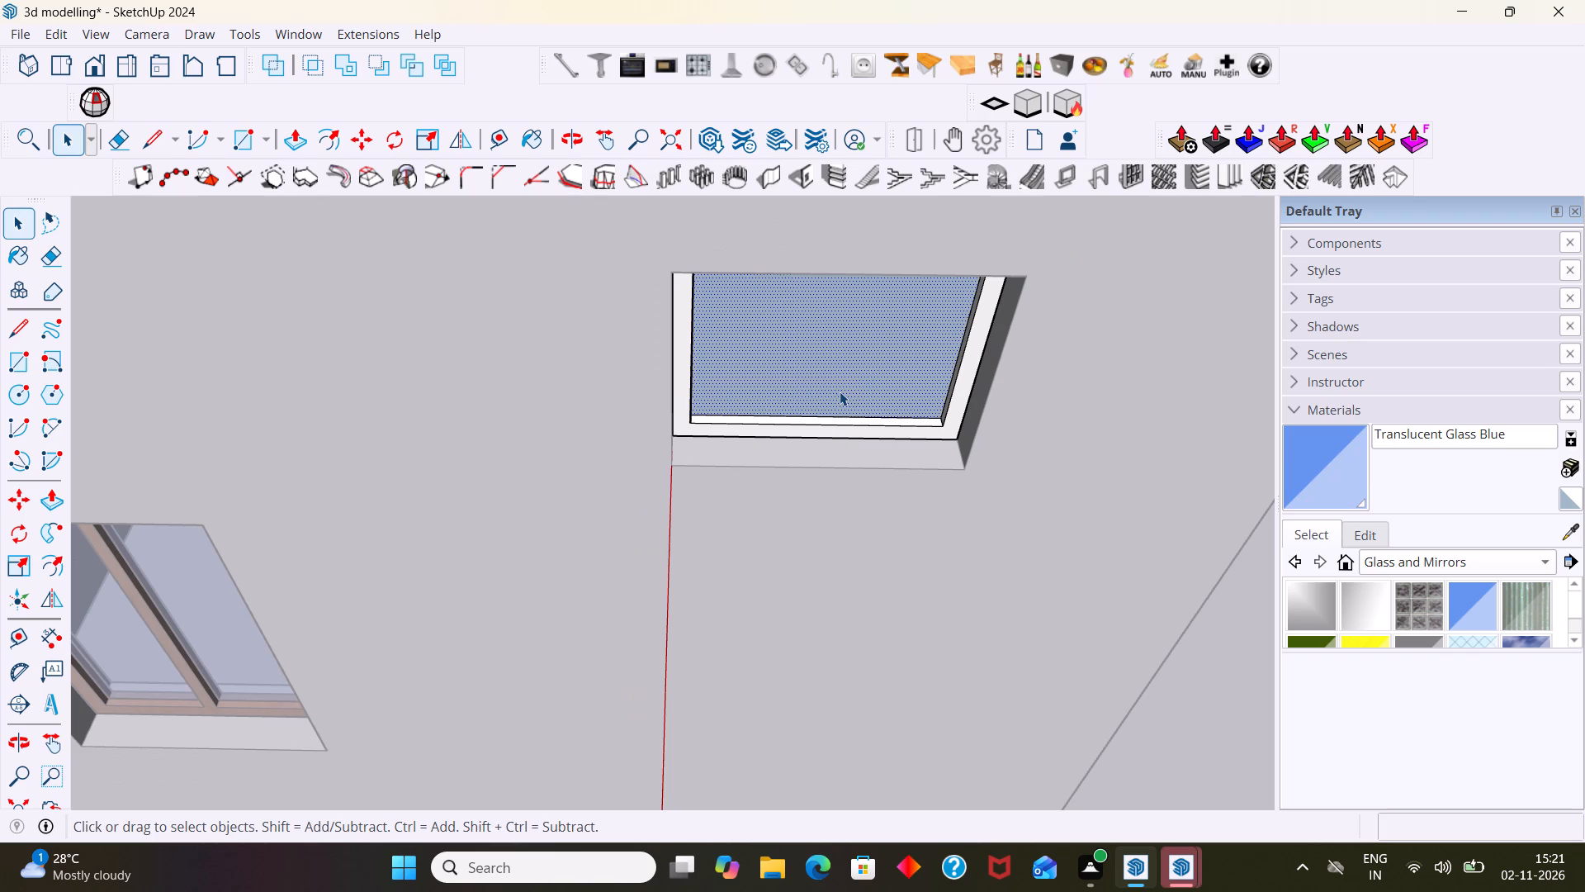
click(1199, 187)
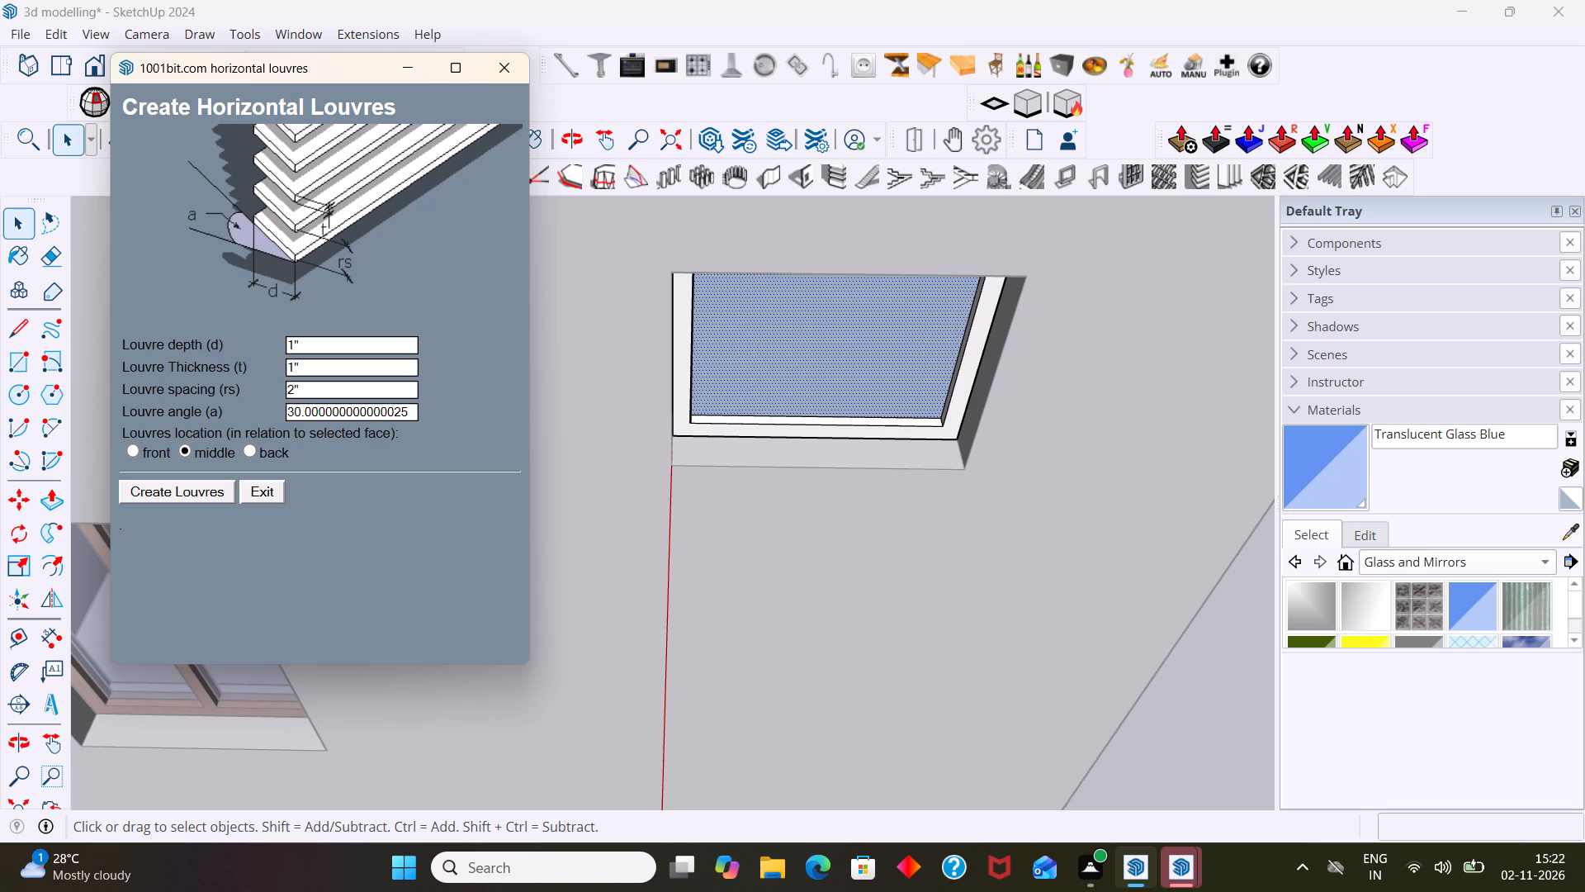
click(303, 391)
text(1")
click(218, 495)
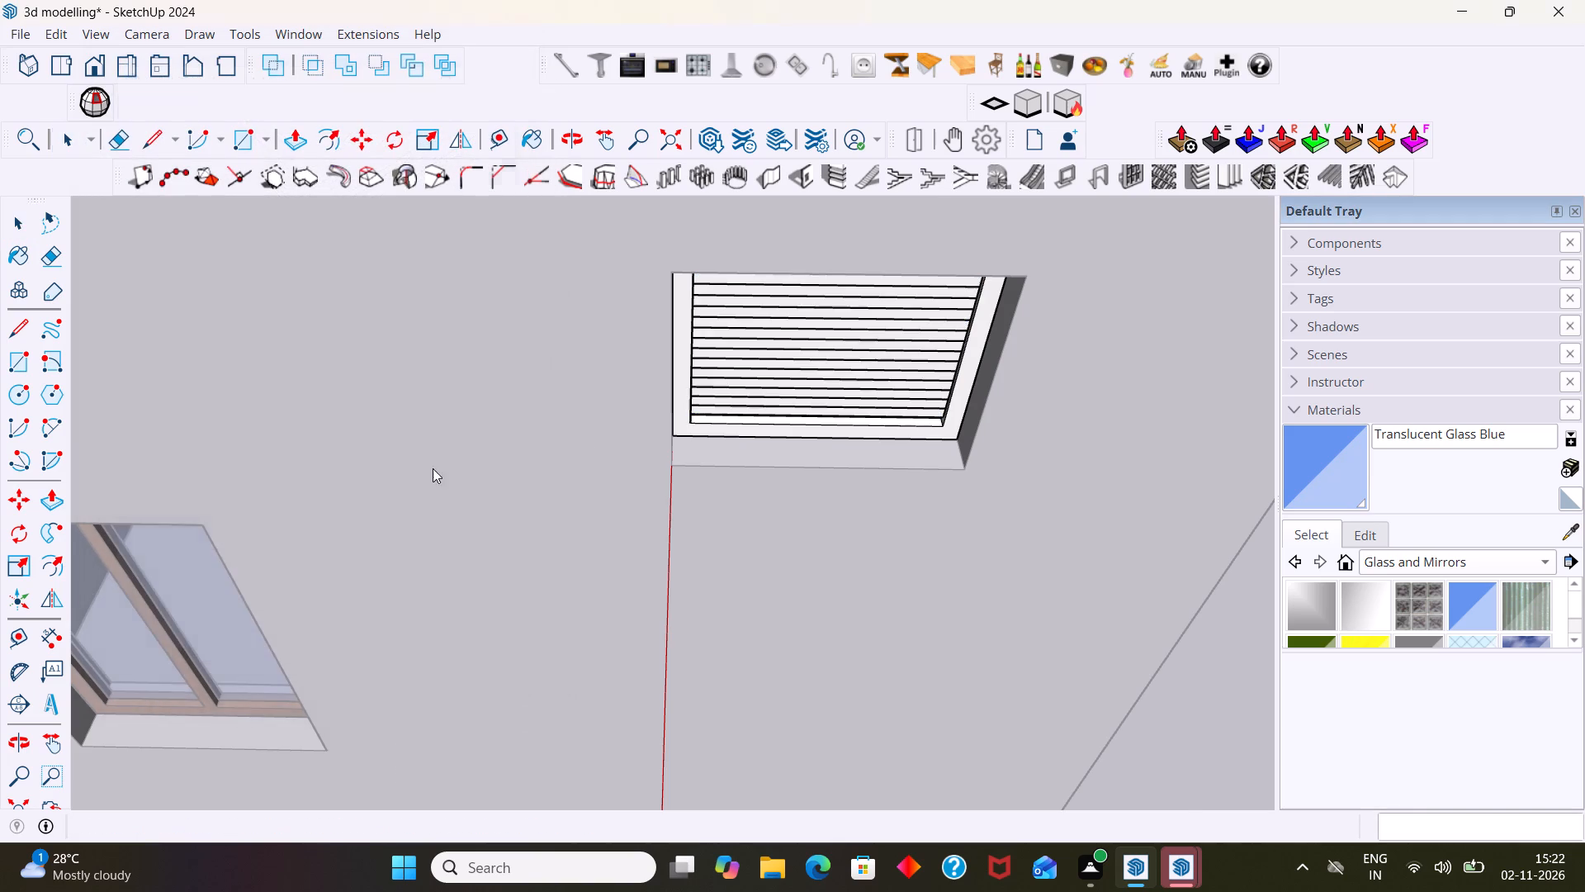
Examine the 1"-spaced louvres on the small window up close and from different angles.
scroll(825, 368, up, 3)
middle_drag(817, 416, 962, 349)
scroll(901, 316, up, 11)
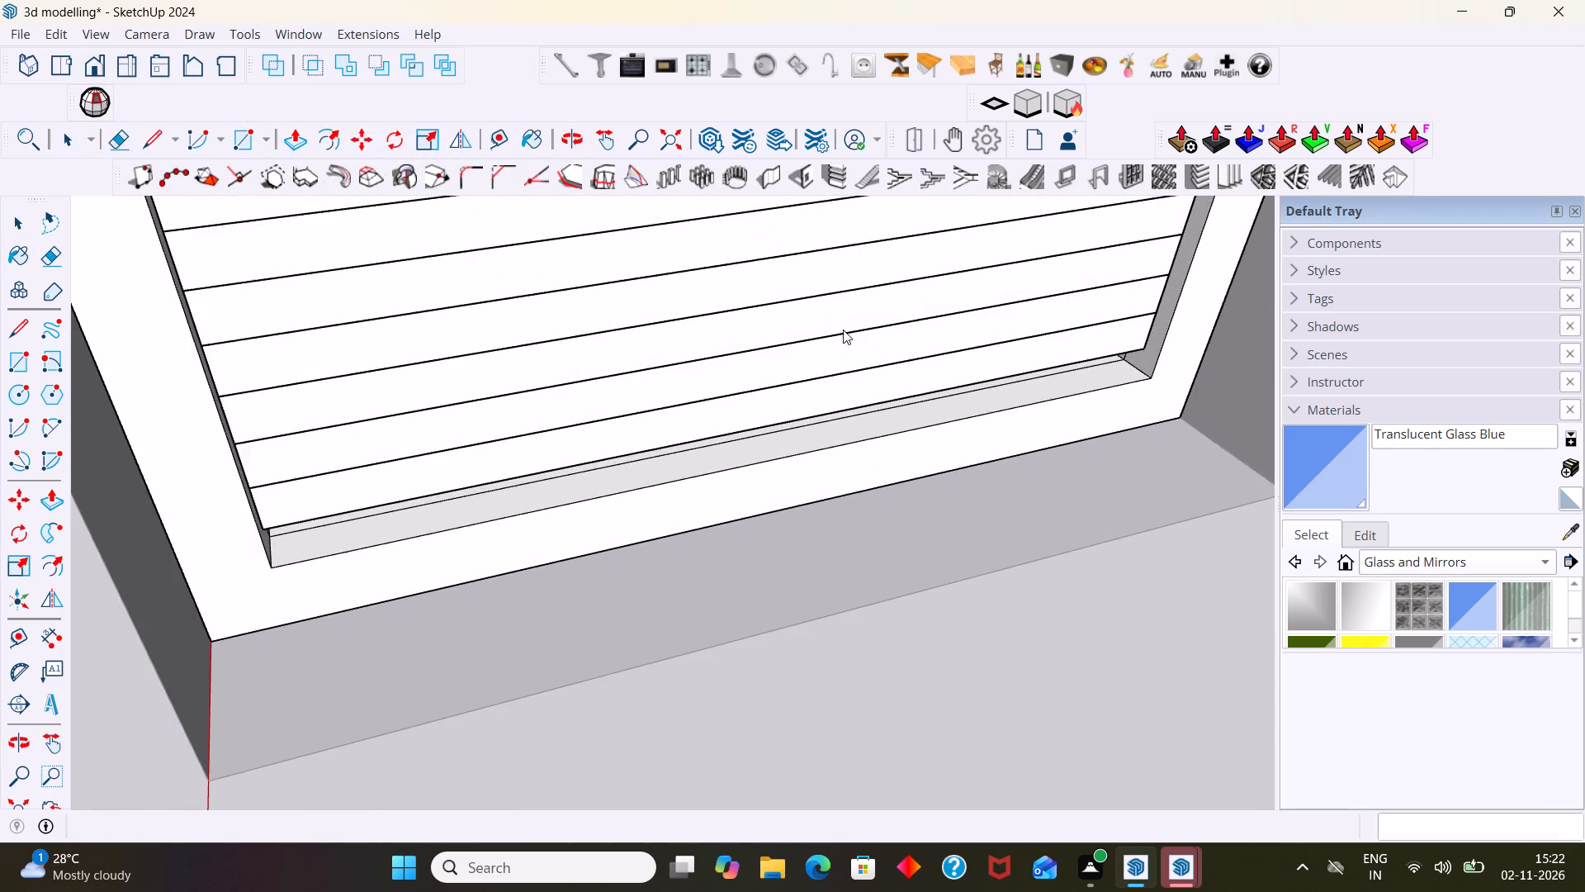
middle_drag(843, 330, 820, 202)
scroll(816, 206, up, 1)
scroll(813, 214, down, 7)
shift+middle_drag(824, 291, 859, 573)
middle_drag(856, 570, 1020, 502)
scroll(924, 491, up, 7)
middle_drag(911, 502, 856, 502)
scroll(863, 497, down, 11)
scroll(726, 410, up, 1)
middle_drag(725, 409, 605, 398)
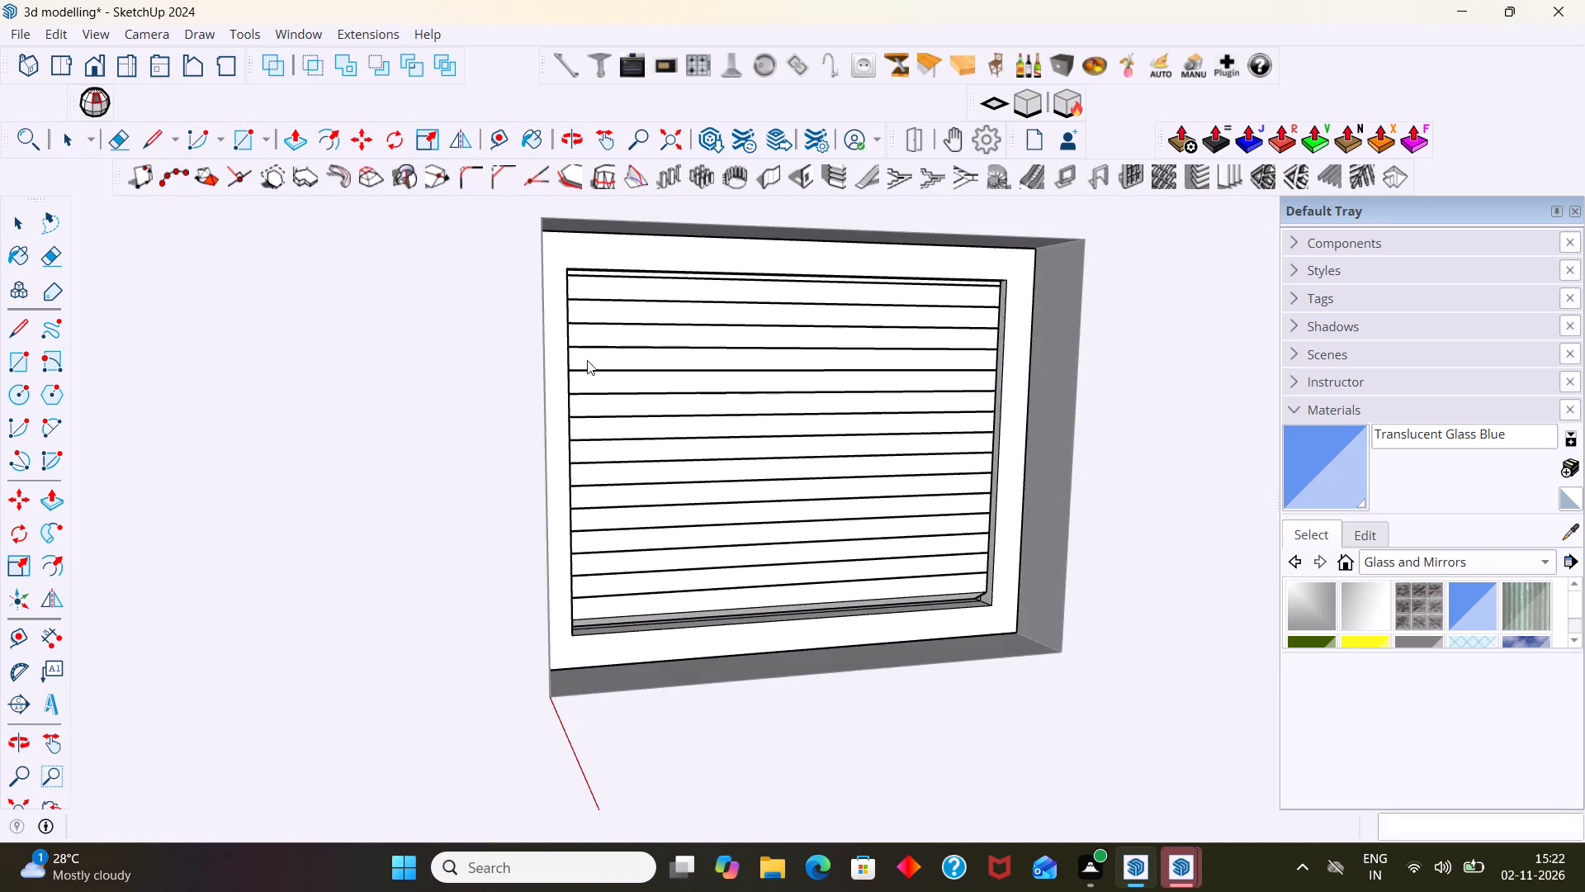
middle_drag(587, 360, 253, 428)
scroll(660, 382, up, 2)
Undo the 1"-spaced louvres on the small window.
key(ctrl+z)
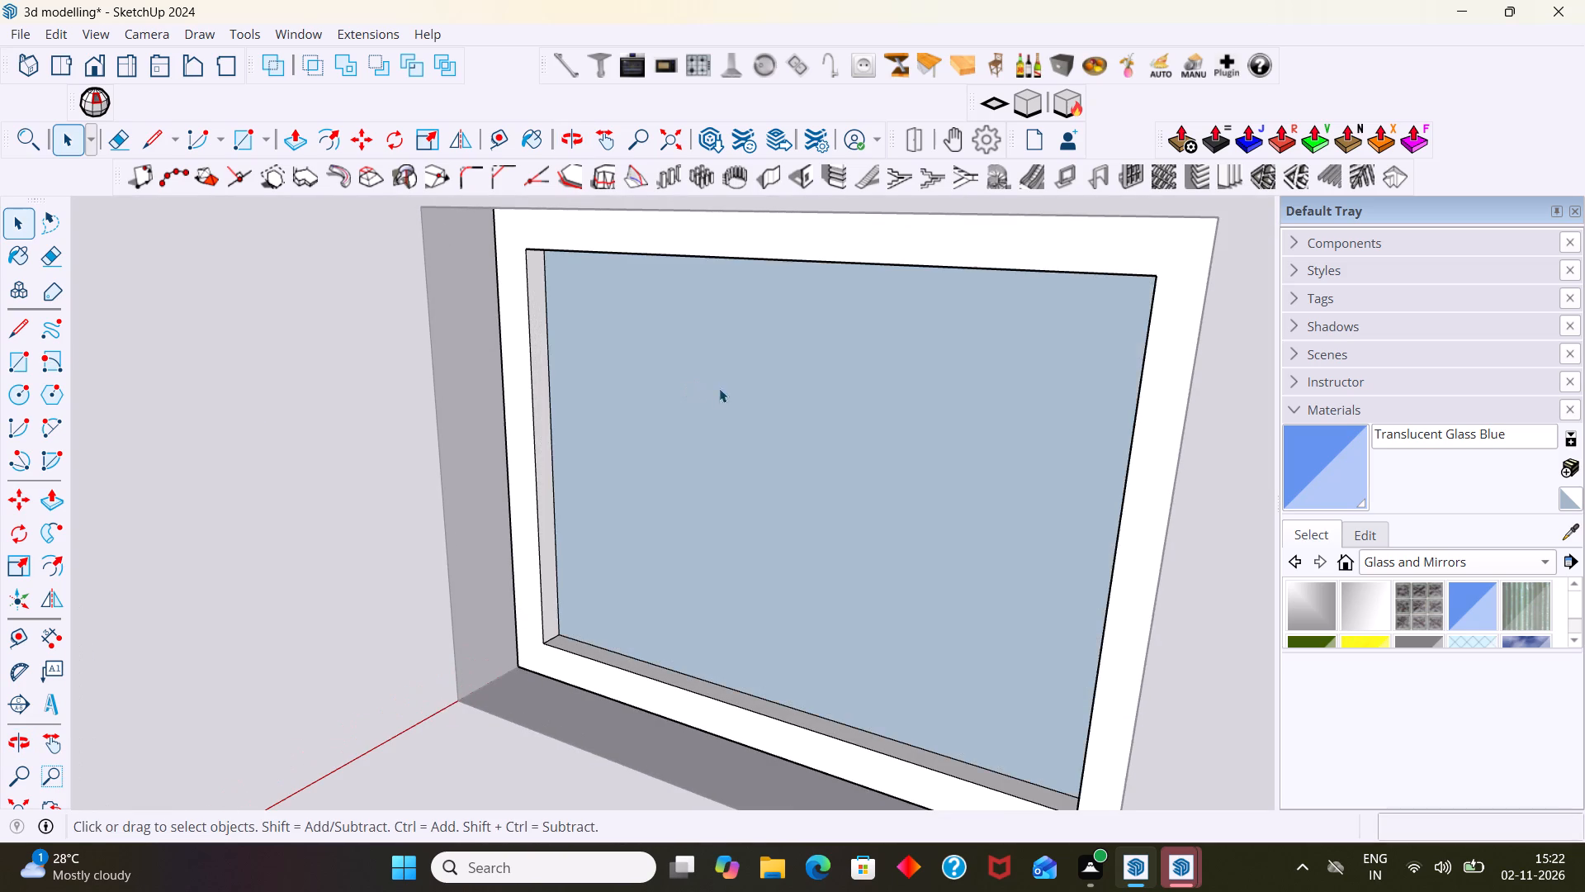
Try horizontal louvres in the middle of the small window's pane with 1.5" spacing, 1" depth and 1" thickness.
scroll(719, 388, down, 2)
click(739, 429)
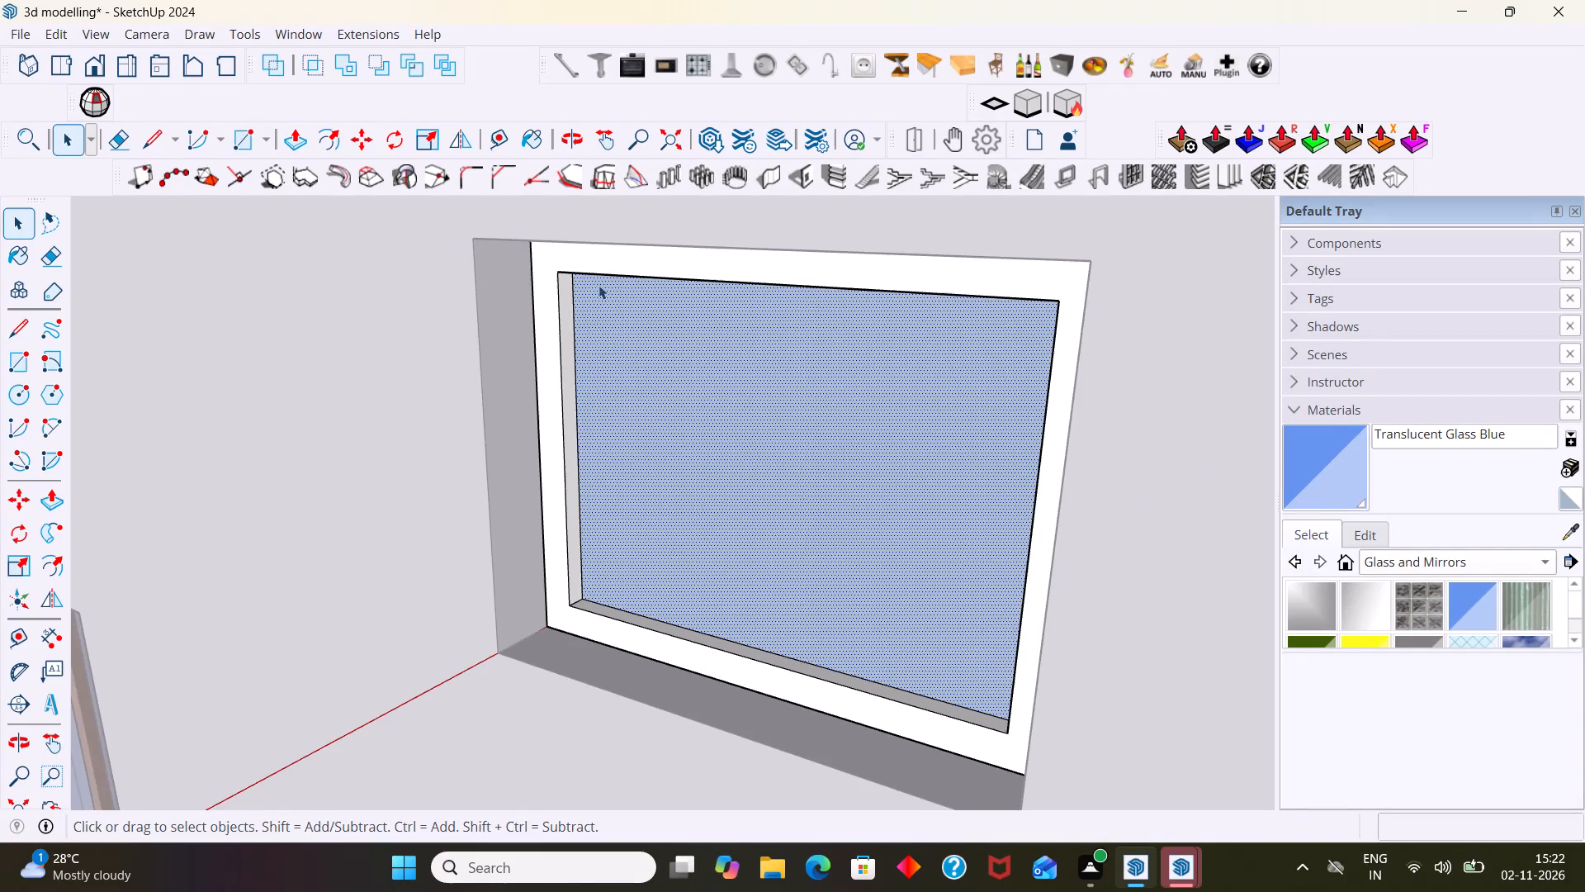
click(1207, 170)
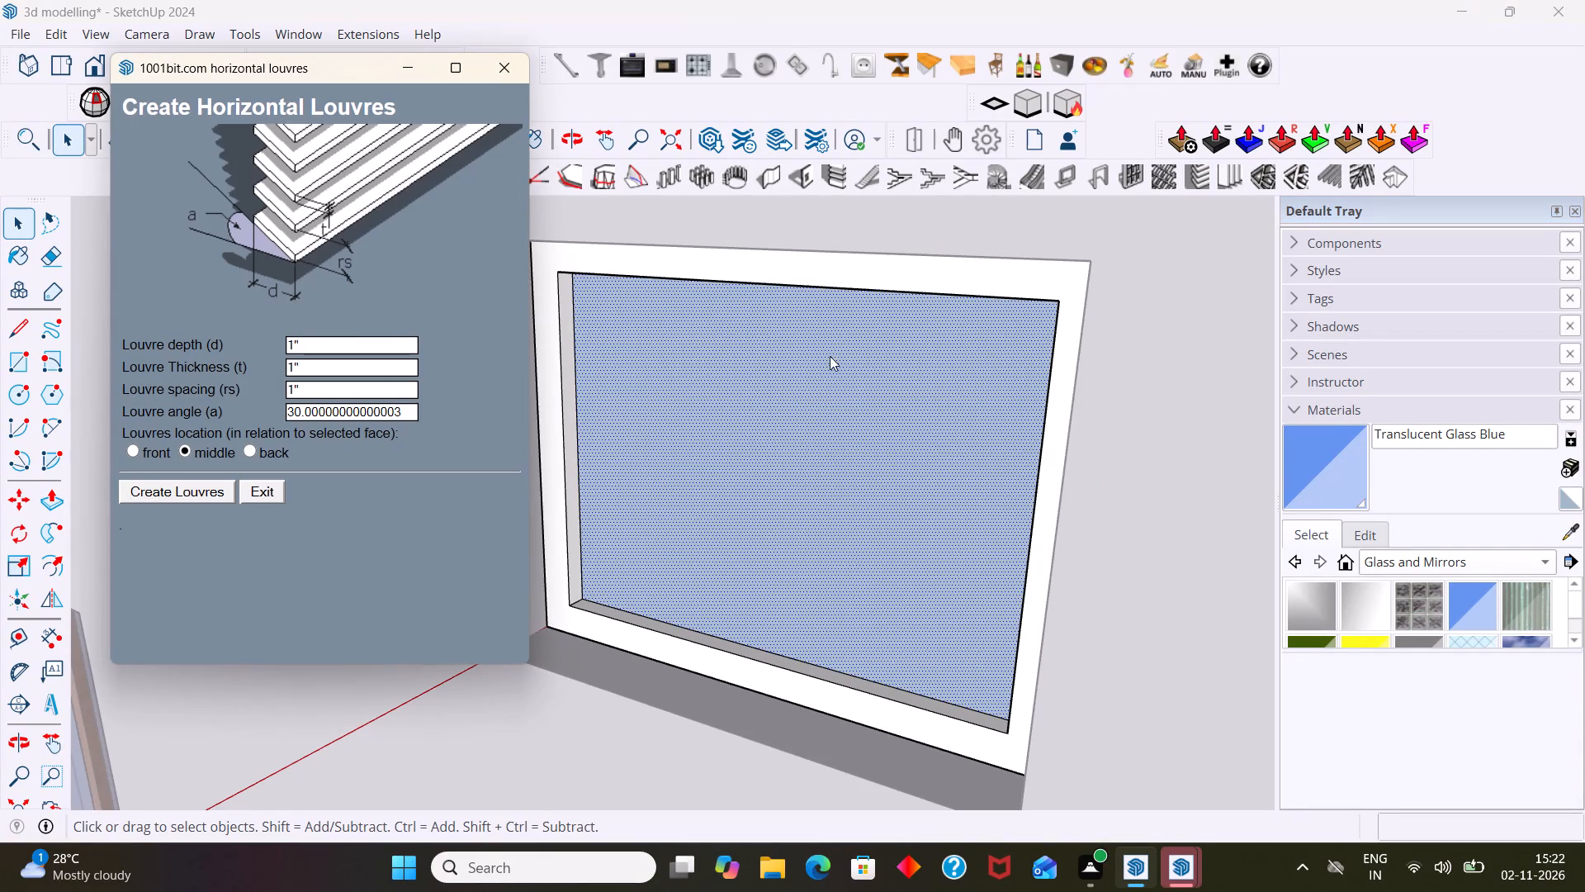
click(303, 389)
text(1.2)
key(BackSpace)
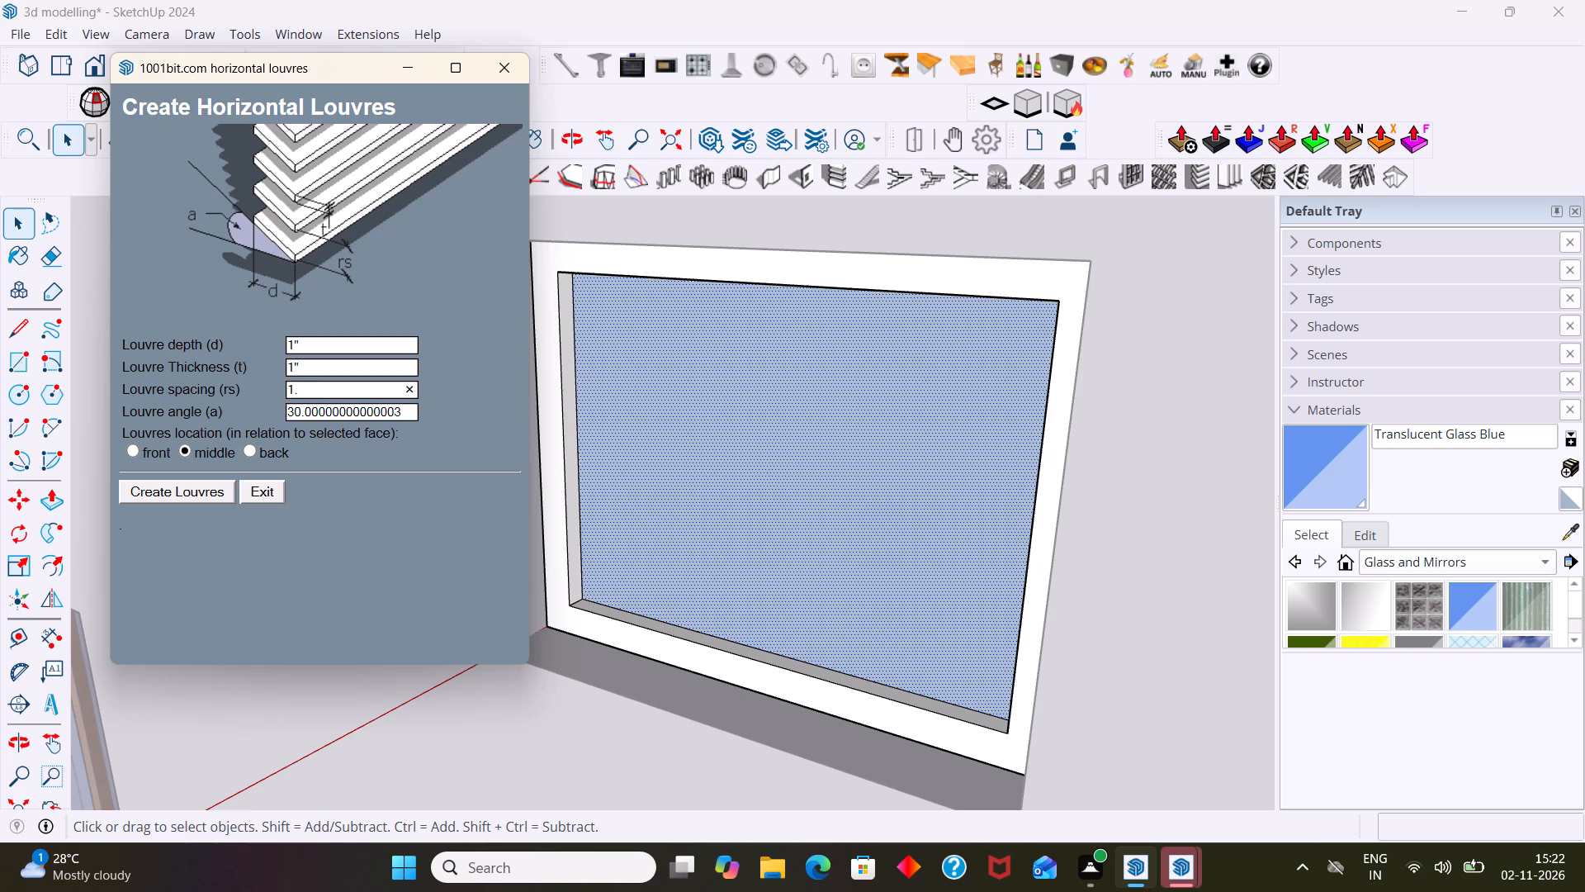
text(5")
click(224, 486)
Examine the 1.5"-spaced louvres on the small window, both up close and against the whole exterior wall, leaving the window group.
middle_drag(885, 475, 1514, 551)
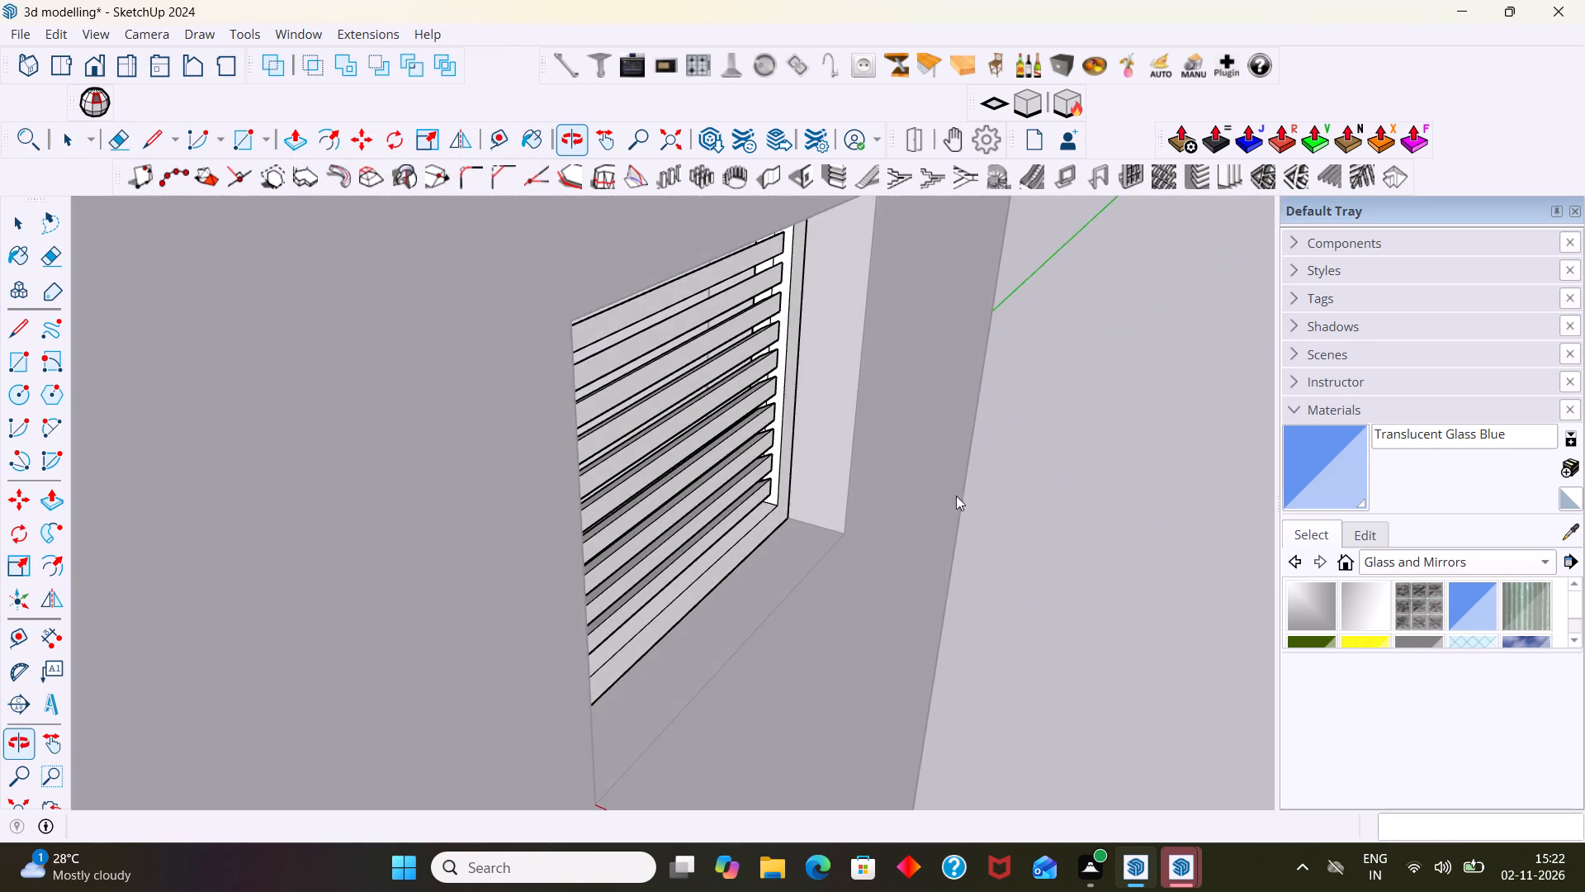
scroll(768, 456, up, 5)
middle_drag(728, 417, 687, 435)
scroll(689, 423, up, 12)
middle_drag(697, 419, 903, 399)
scroll(887, 407, down, 20)
scroll(887, 407, down, 4)
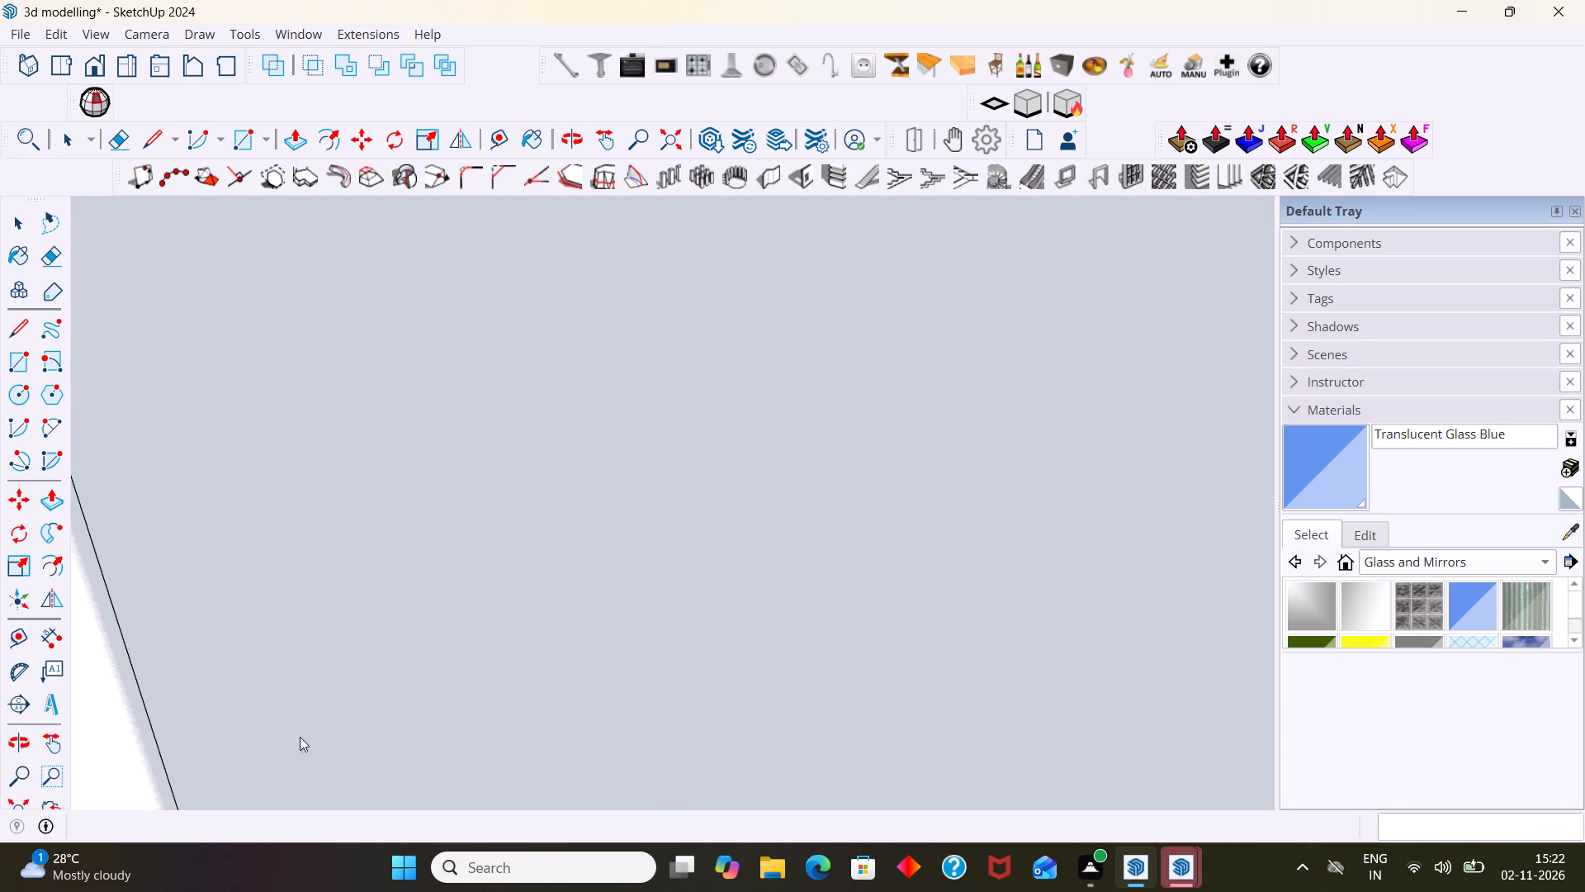
click(18, 801)
scroll(666, 603, down, 6)
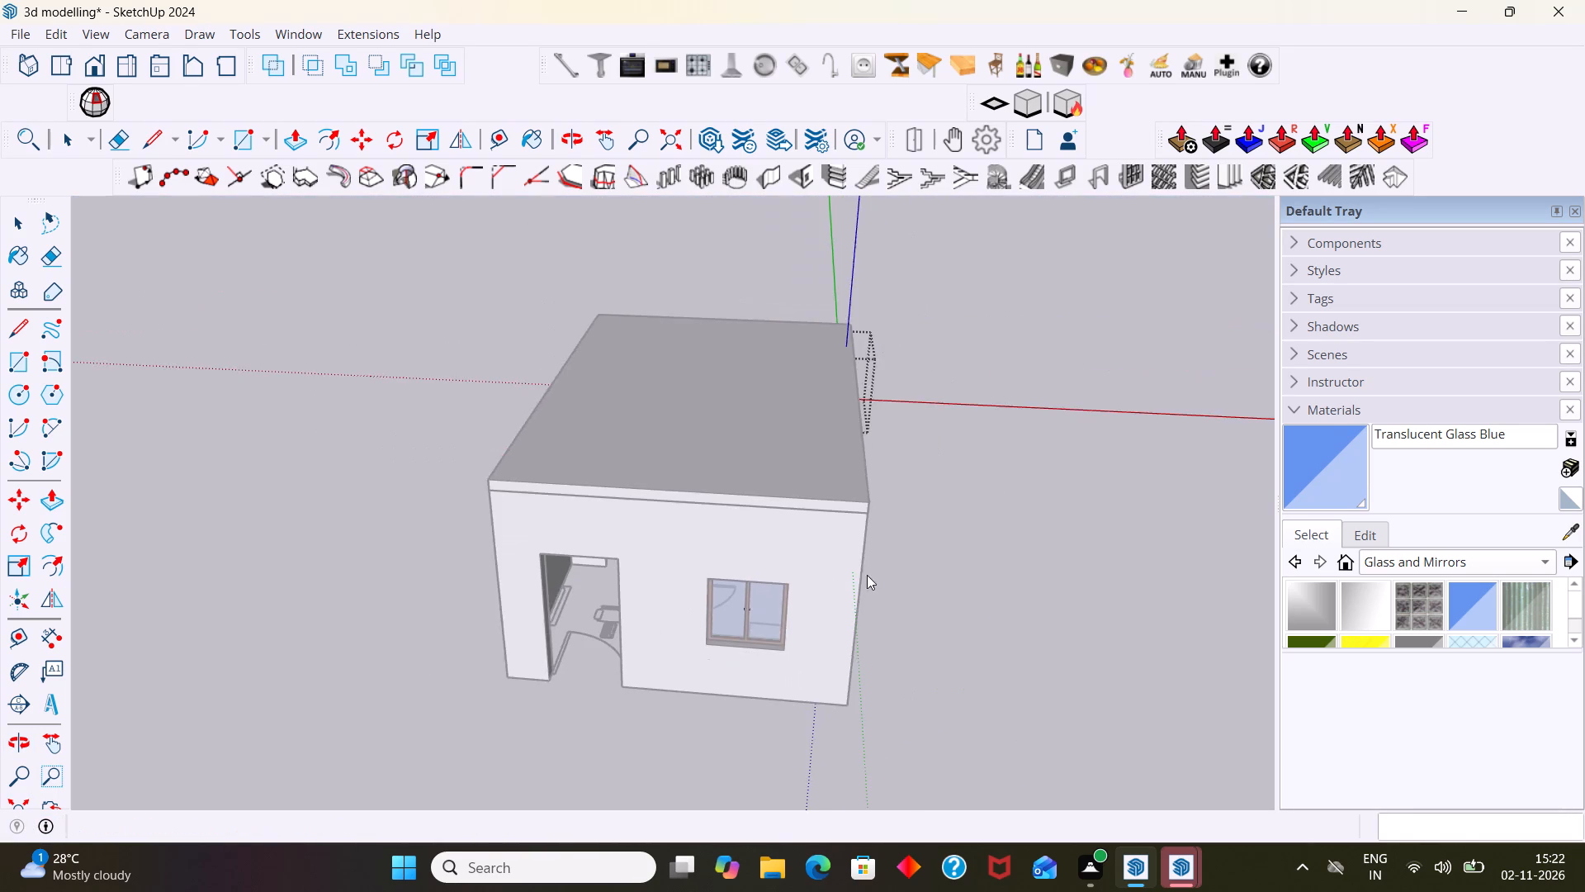
middle_drag(892, 567, 443, 551)
middle_drag(1204, 414, 883, 429)
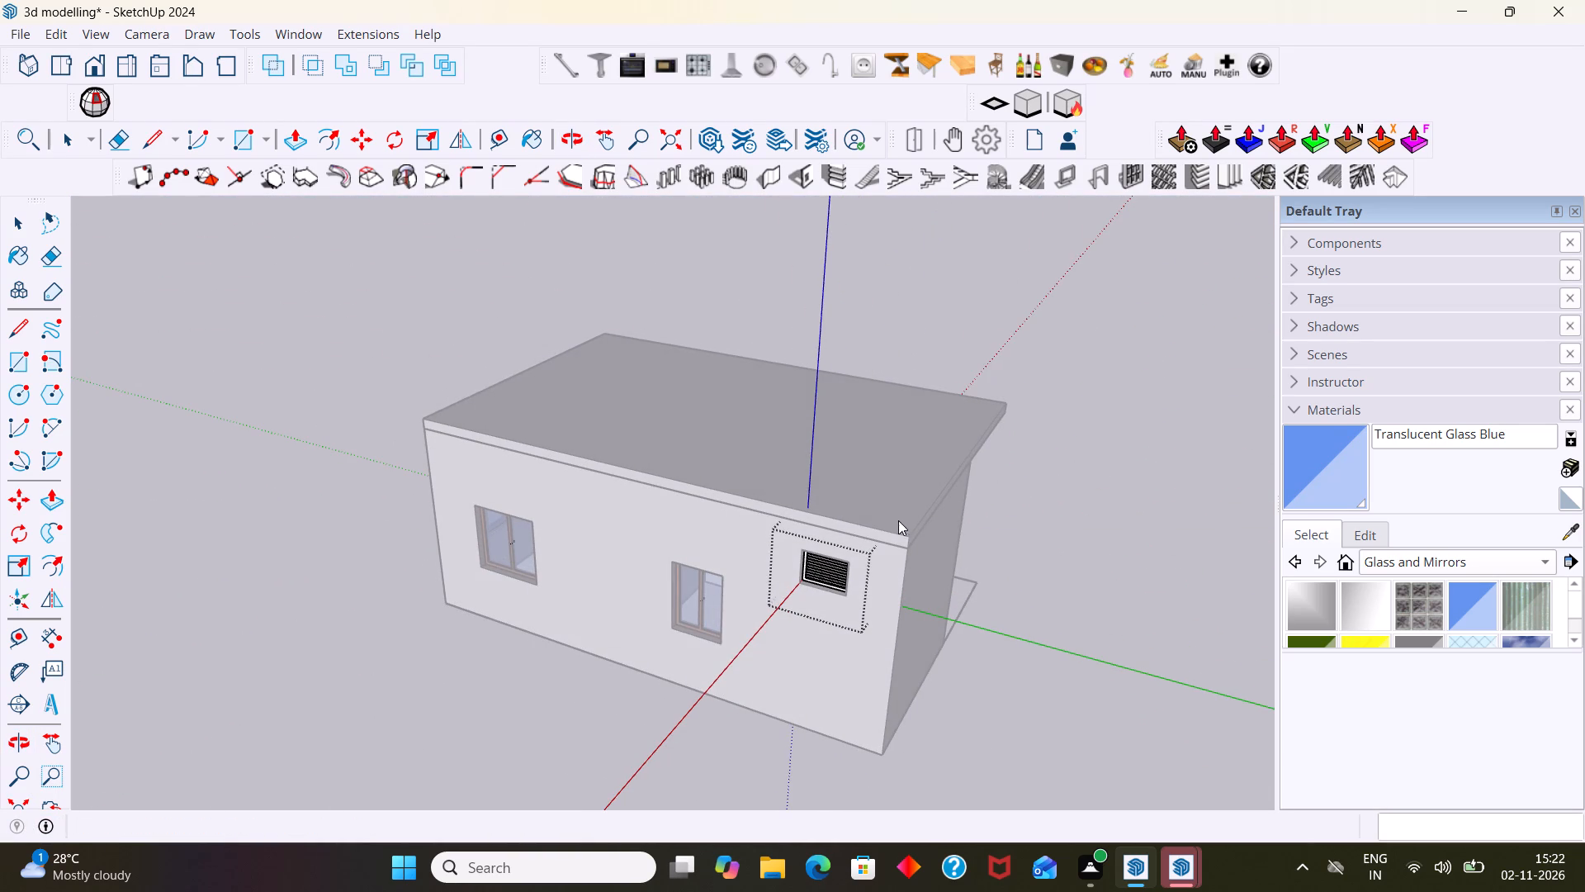
scroll(949, 625, up, 3)
click(1020, 589)
scroll(743, 561, up, 6)
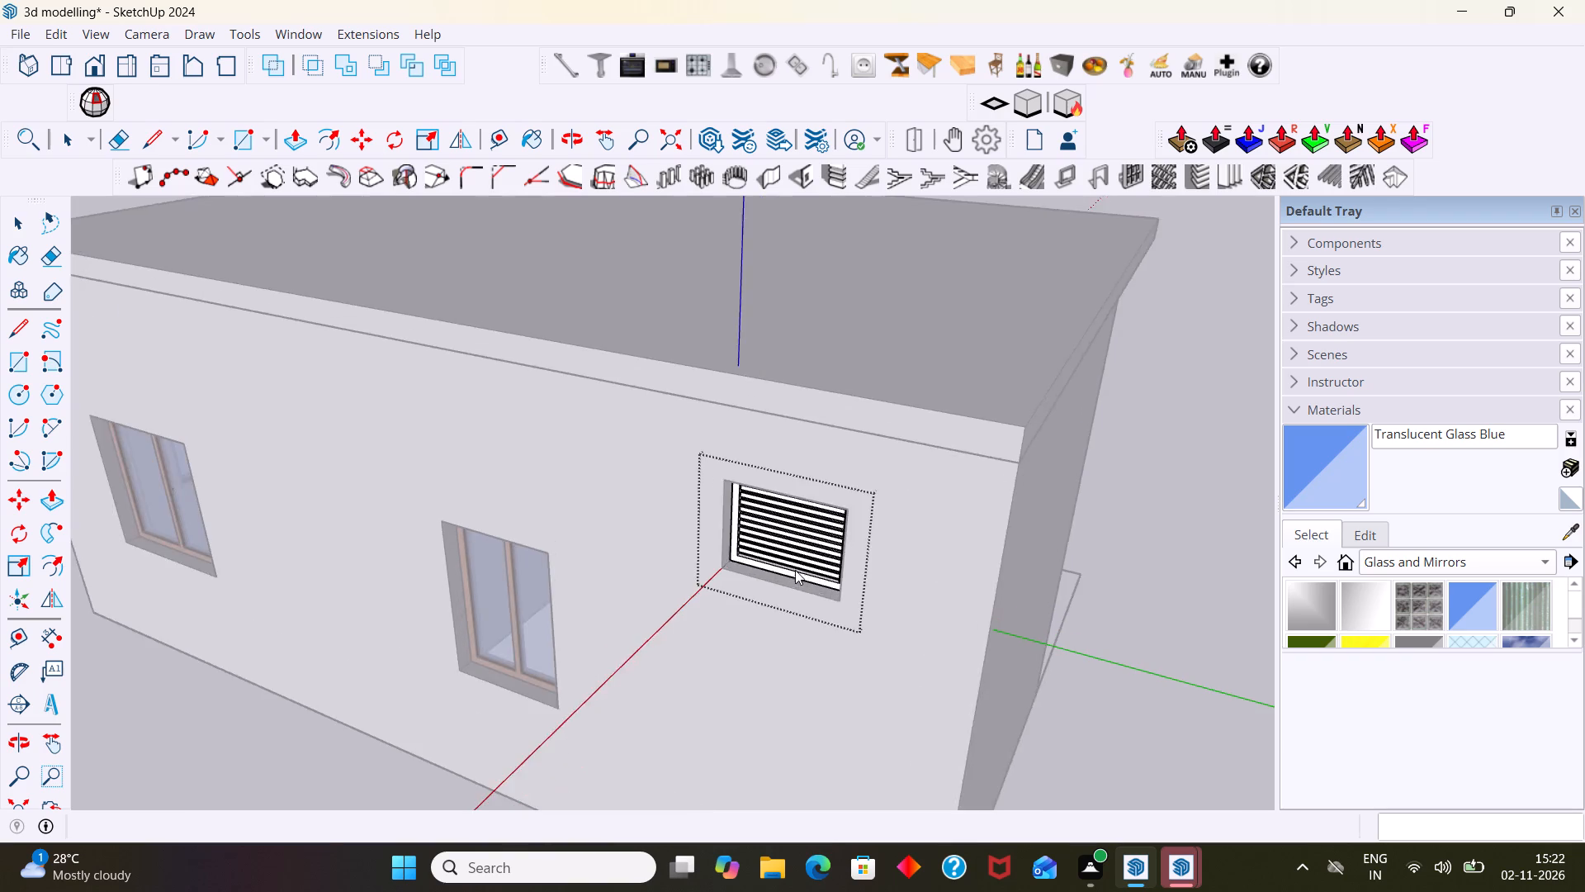
middle_drag(793, 571, 892, 538)
key(space)
click(1171, 485)
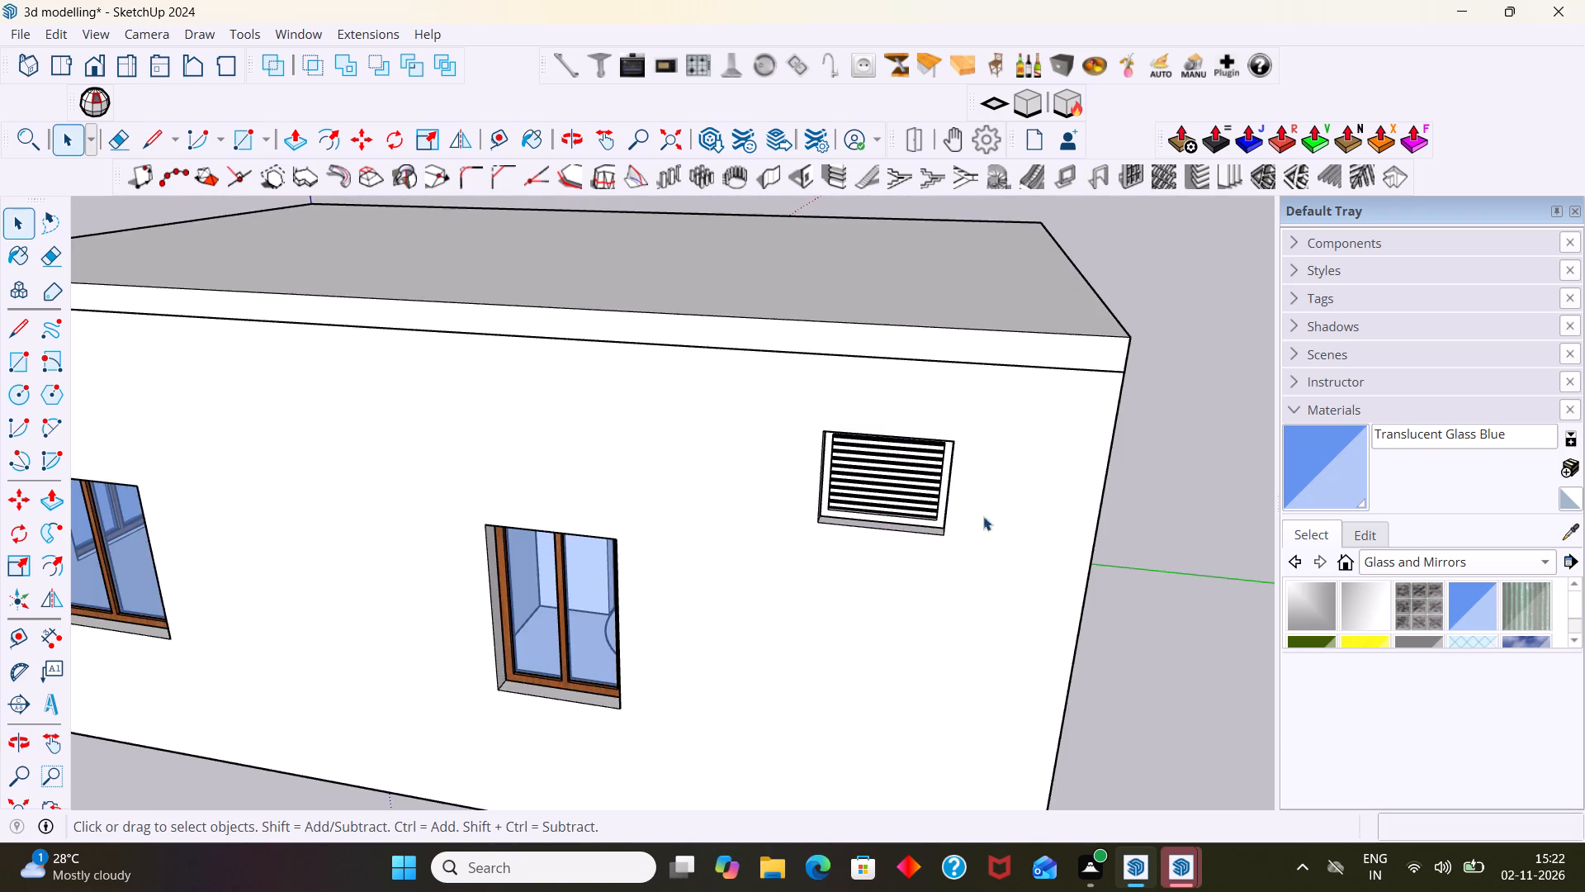
Examine the gaps and slat ends of the small window's louvres up close from several angles outside.
scroll(848, 512, up, 7)
middle_drag(842, 521, 880, 539)
scroll(882, 516, up, 8)
middle_drag(832, 532, 939, 575)
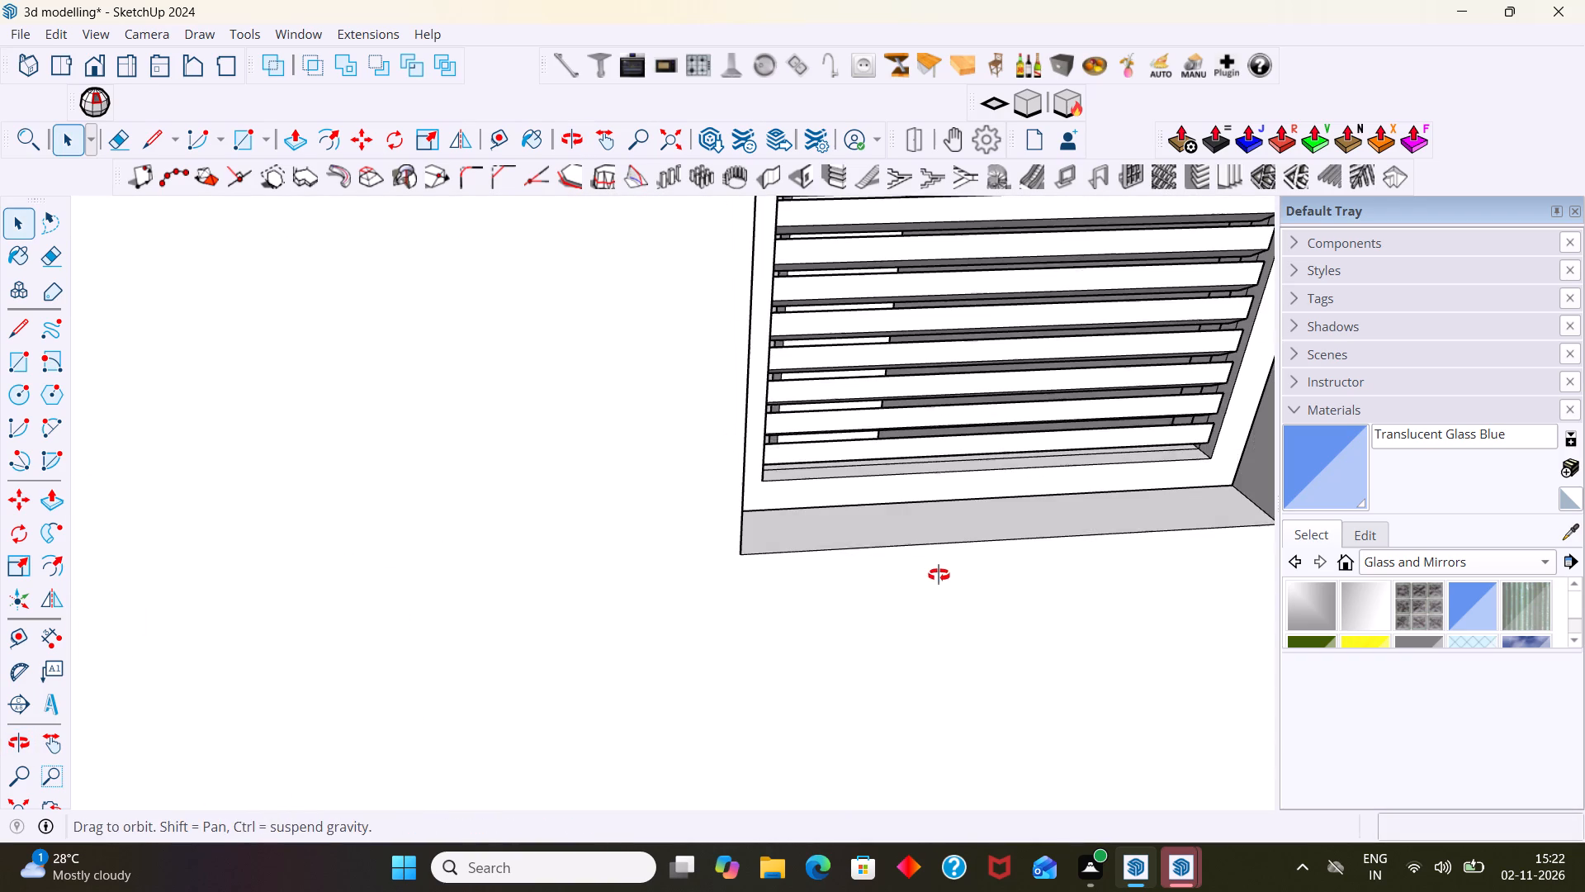
middle_drag(939, 575, 945, 576)
shift+middle_drag(826, 560, 644, 564)
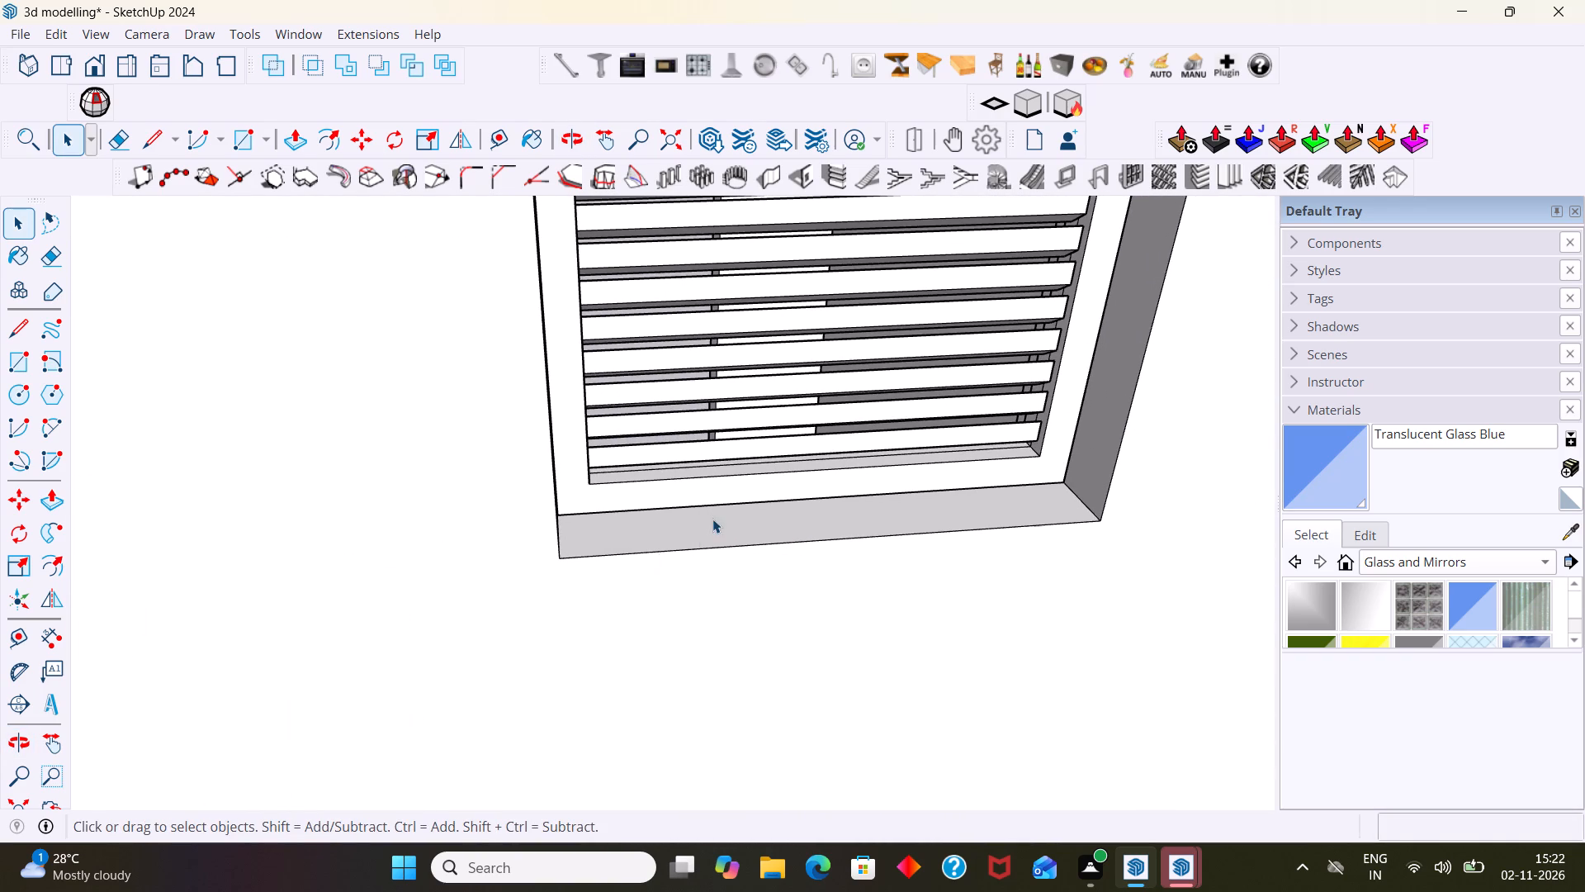
middle_drag(713, 519, 934, 579)
scroll(898, 306, up, 11)
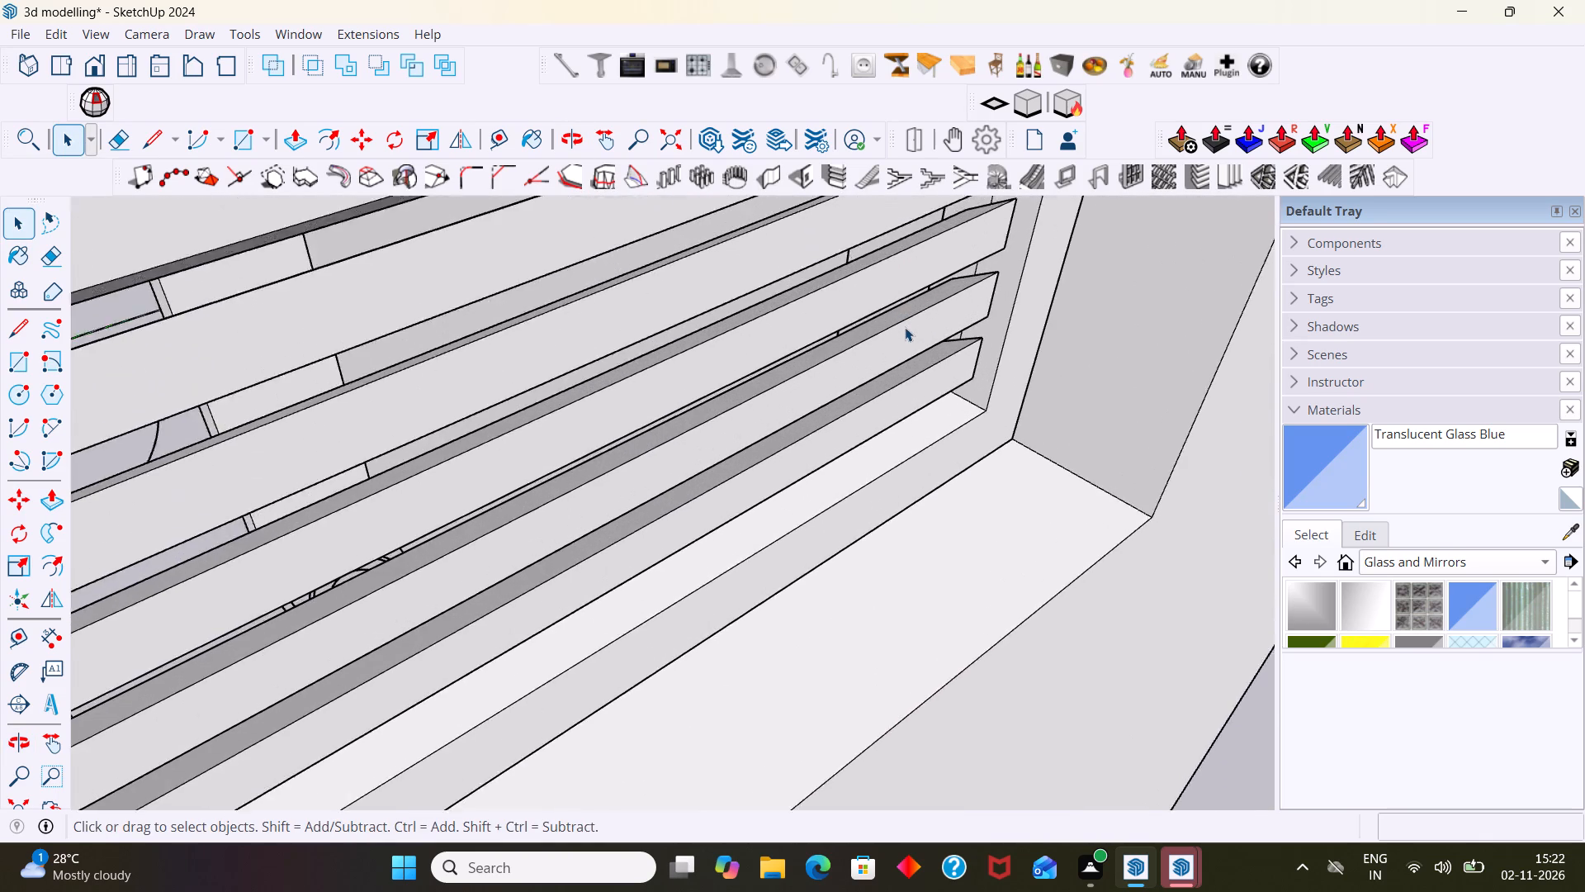
scroll(905, 327, up, 9)
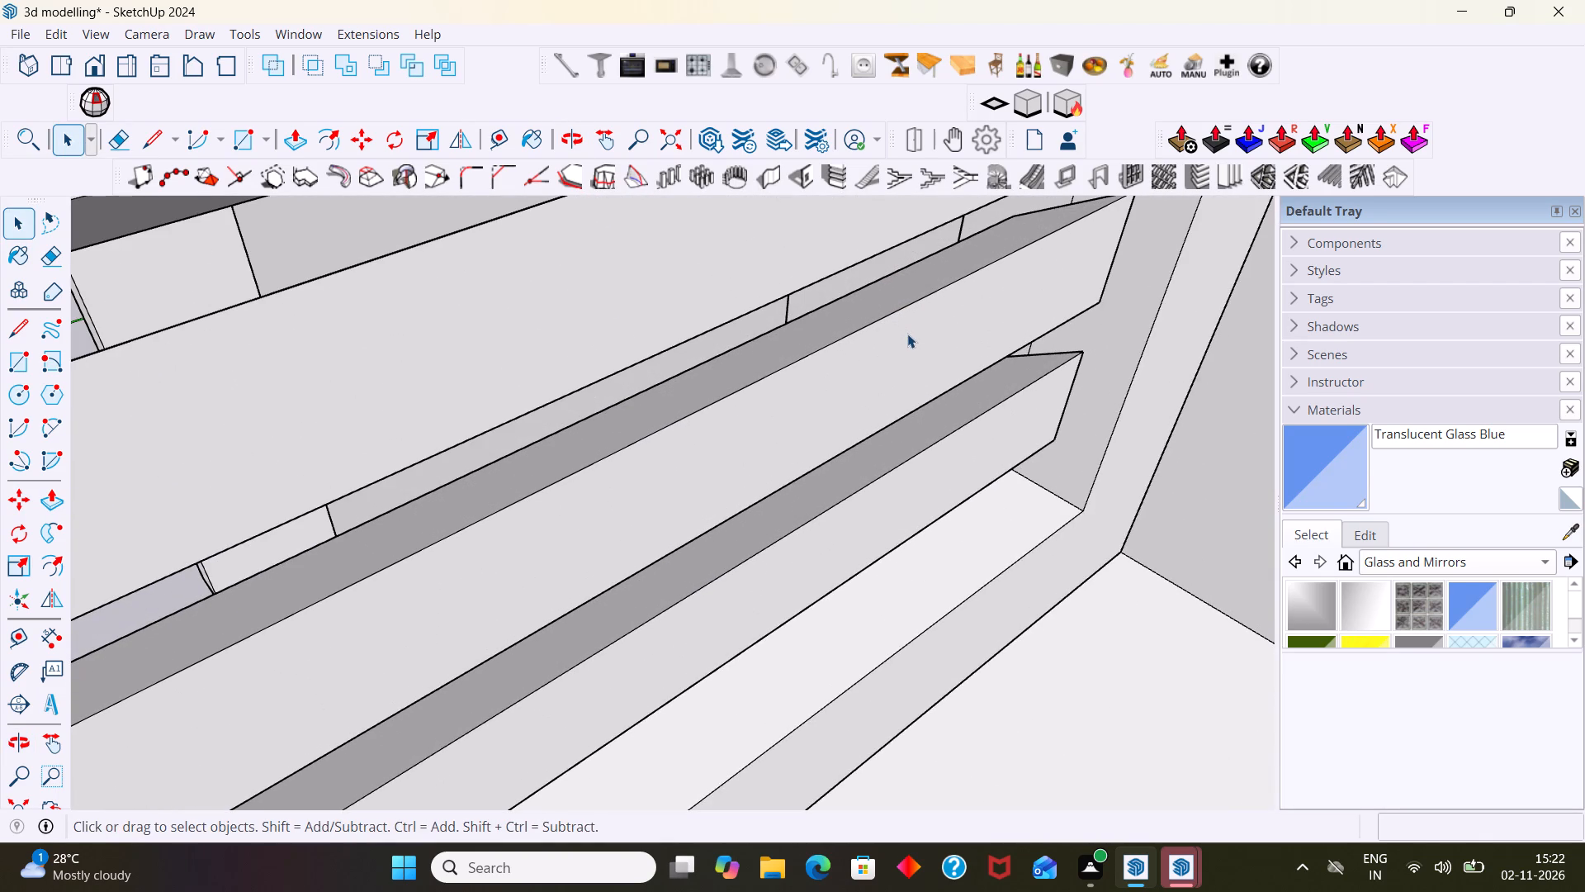
scroll(909, 368, down, 16)
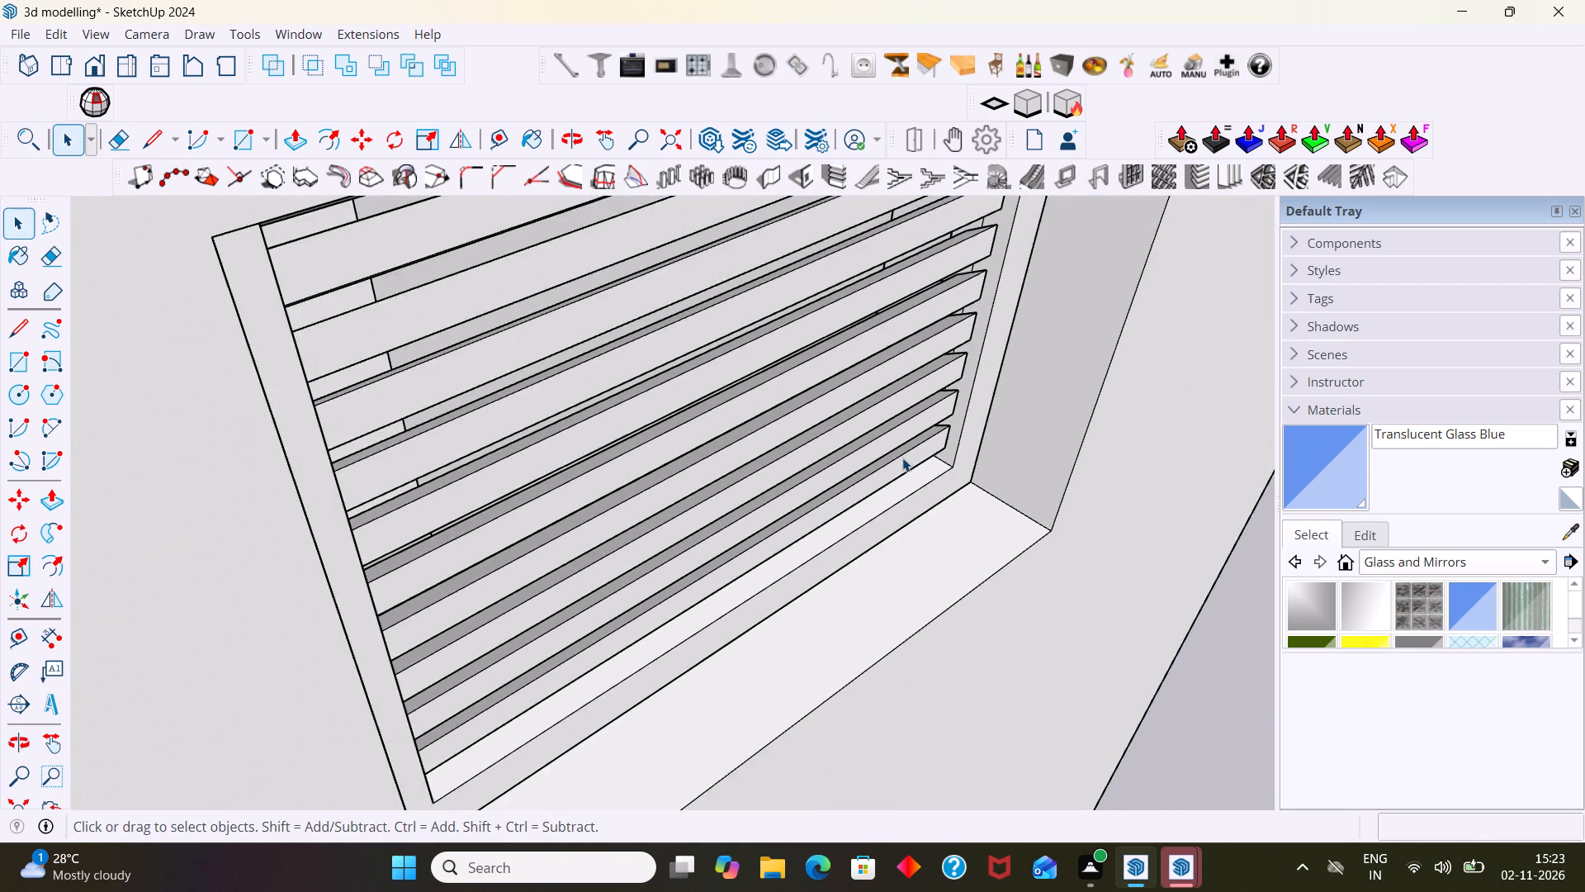
scroll(902, 458, down, 9)
middle_drag(902, 458, 830, 394)
scroll(841, 405, down, 4)
middle_drag(851, 414, 854, 340)
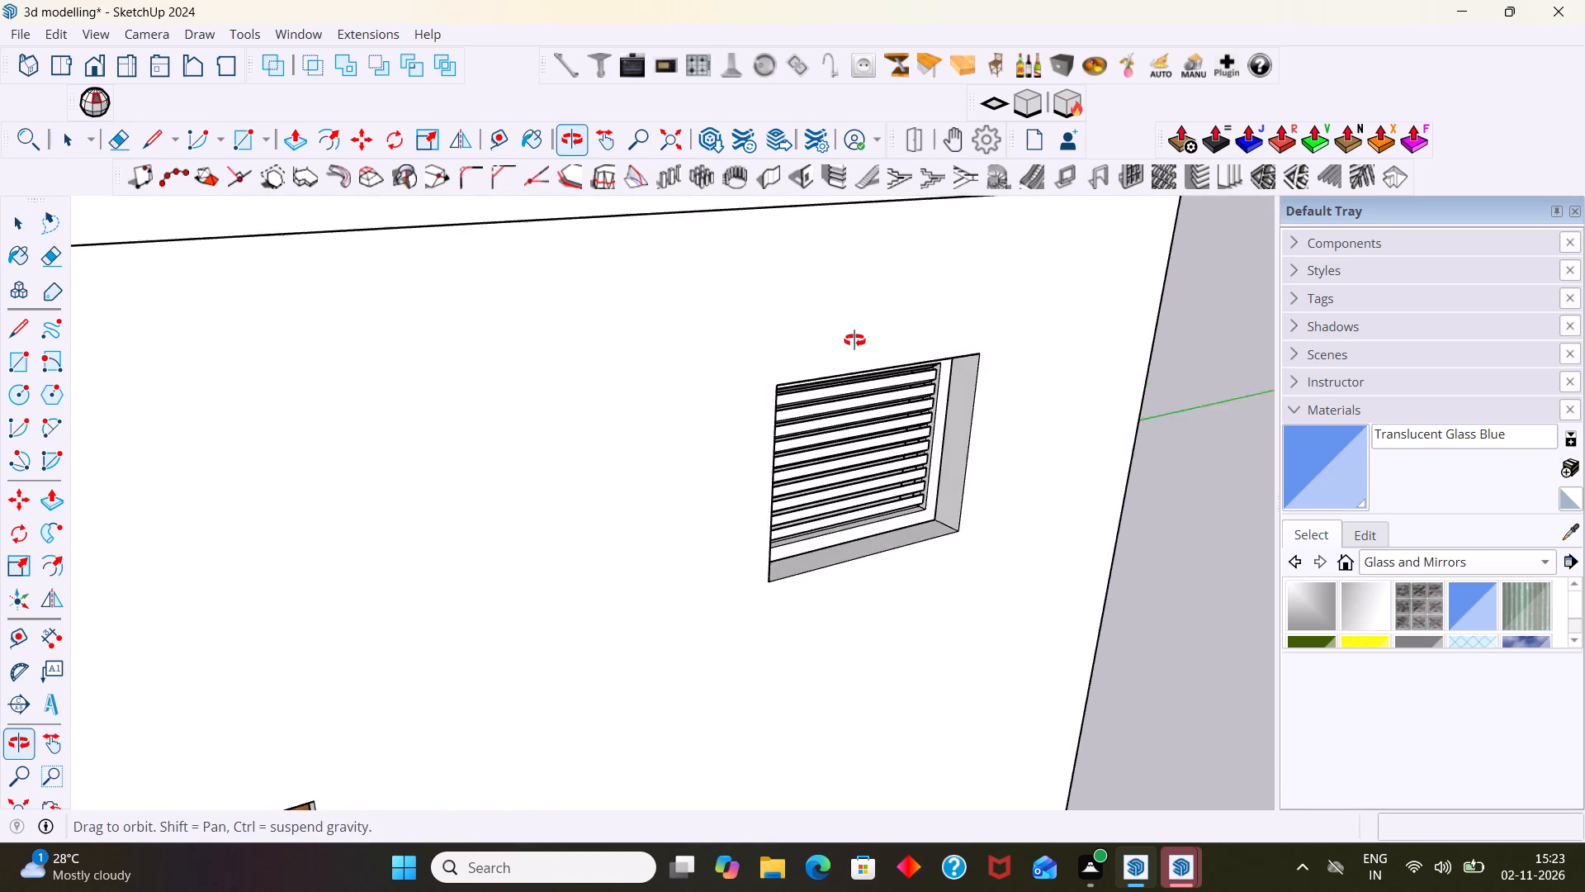
middle_drag(854, 340, 853, 334)
scroll(912, 412, up, 7)
scroll(934, 388, down, 4)
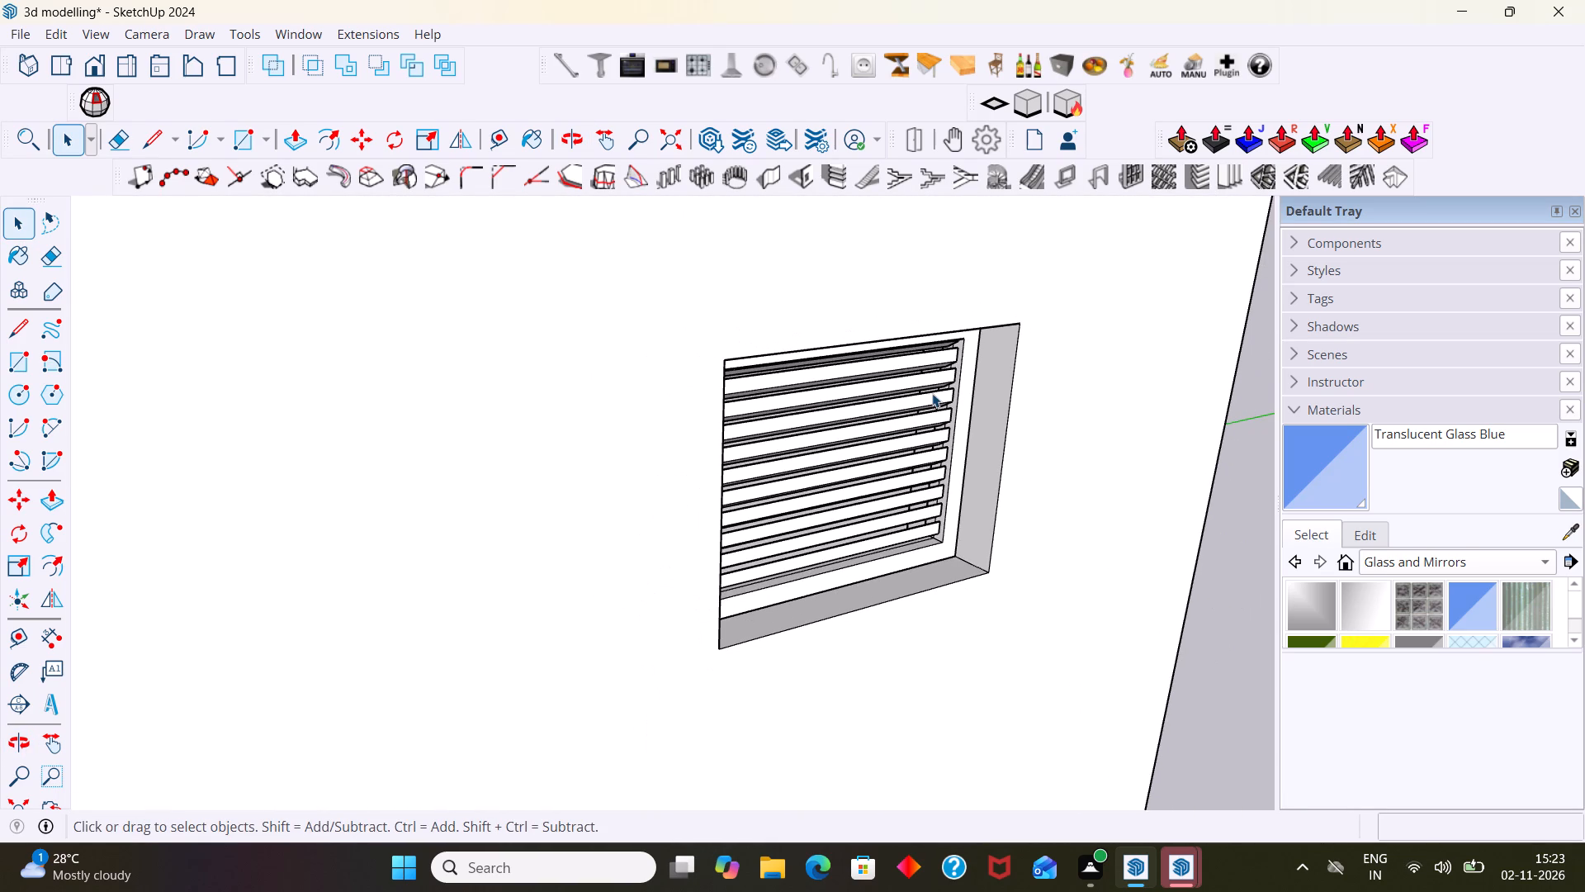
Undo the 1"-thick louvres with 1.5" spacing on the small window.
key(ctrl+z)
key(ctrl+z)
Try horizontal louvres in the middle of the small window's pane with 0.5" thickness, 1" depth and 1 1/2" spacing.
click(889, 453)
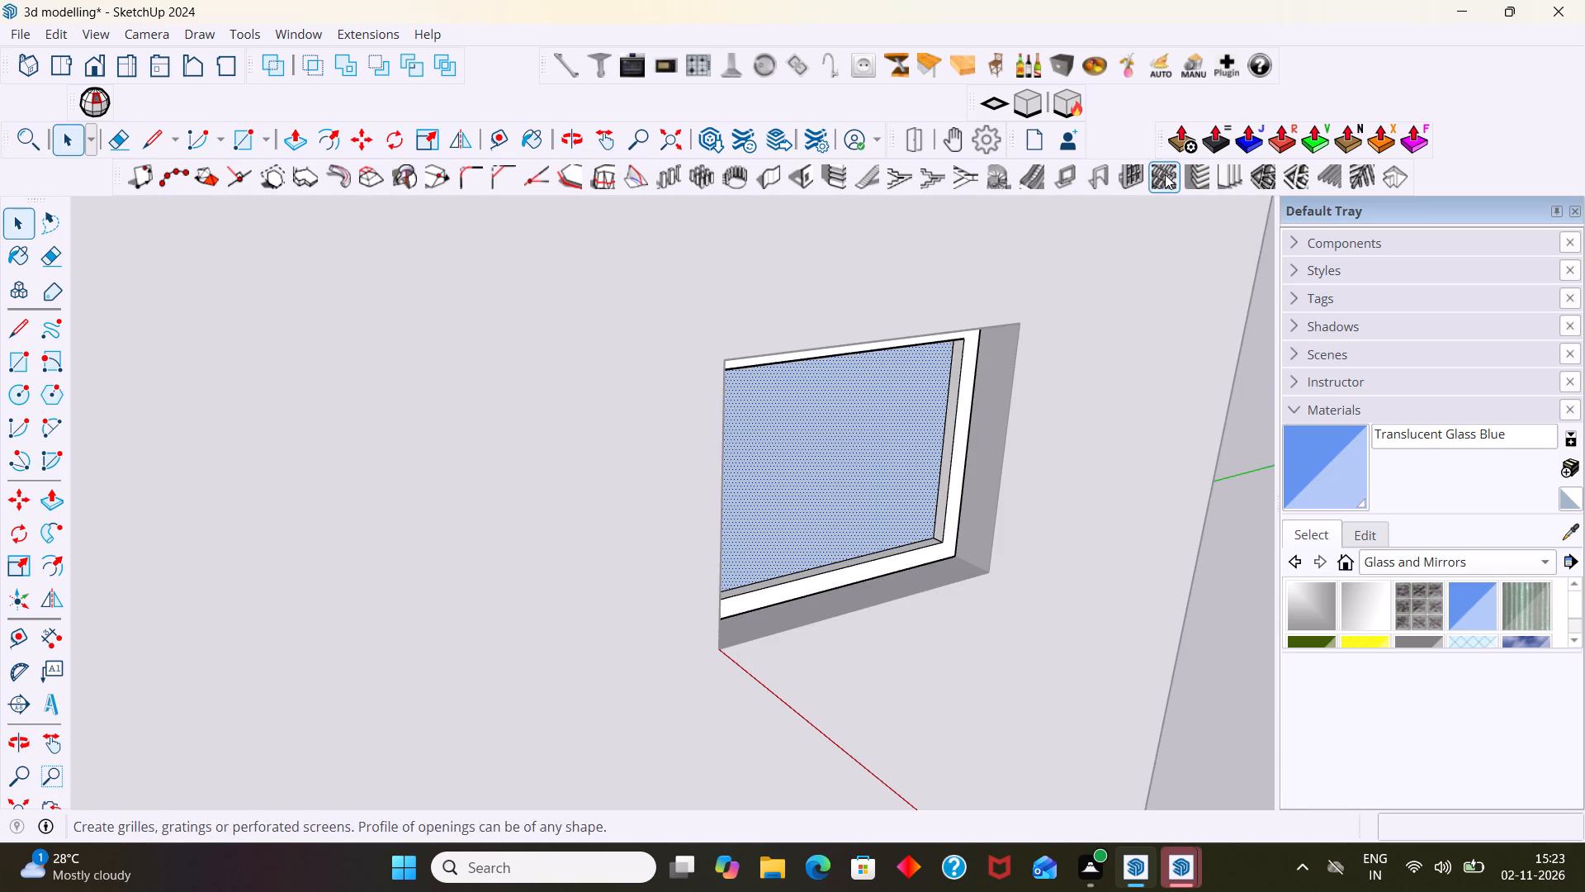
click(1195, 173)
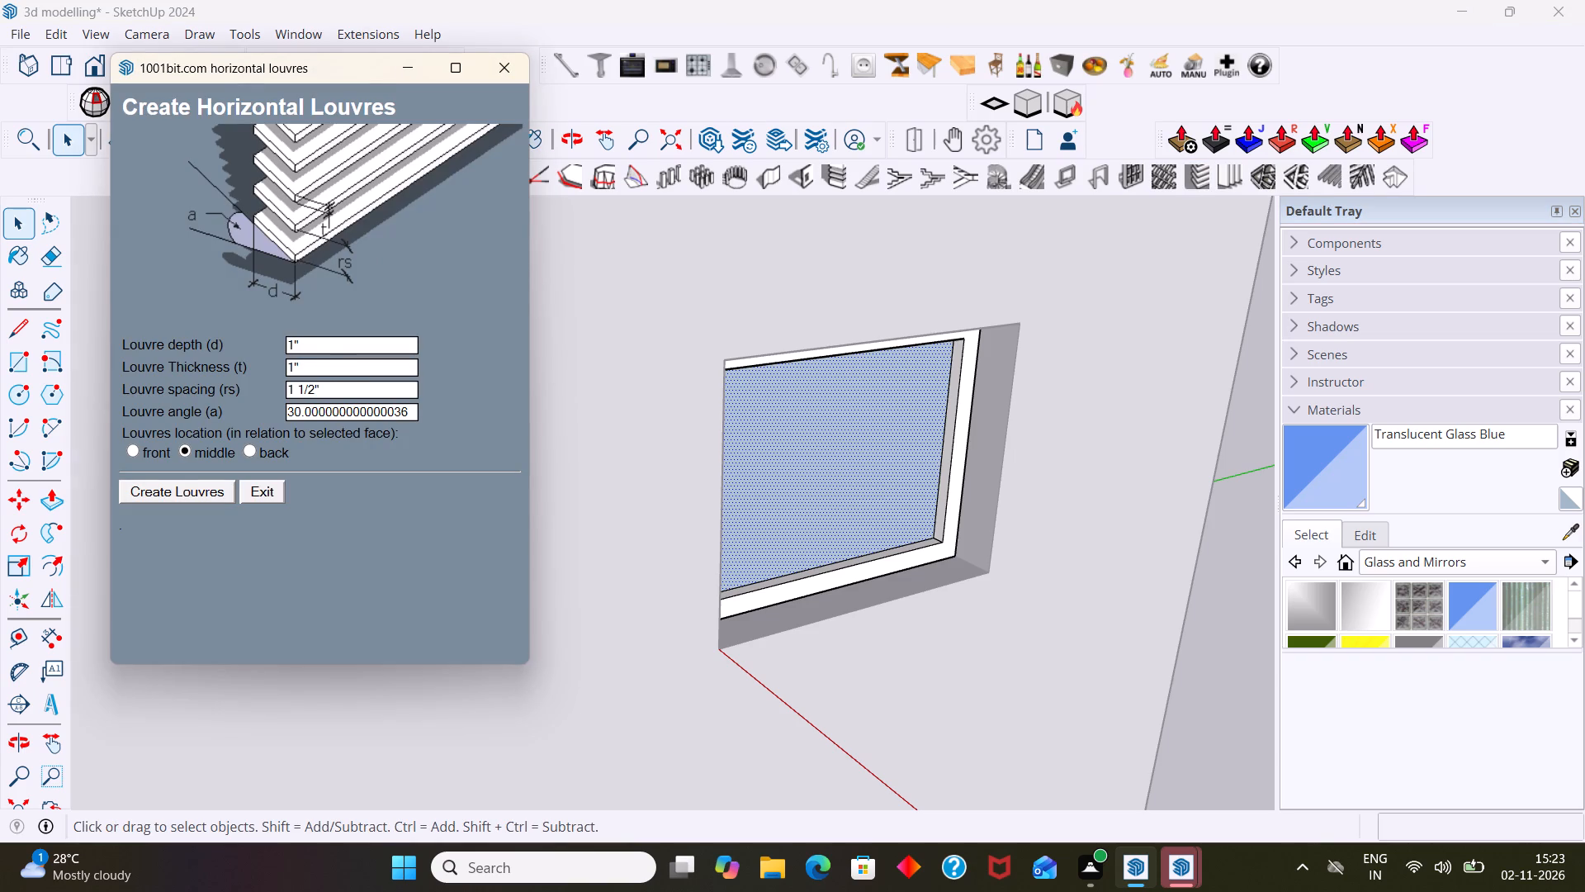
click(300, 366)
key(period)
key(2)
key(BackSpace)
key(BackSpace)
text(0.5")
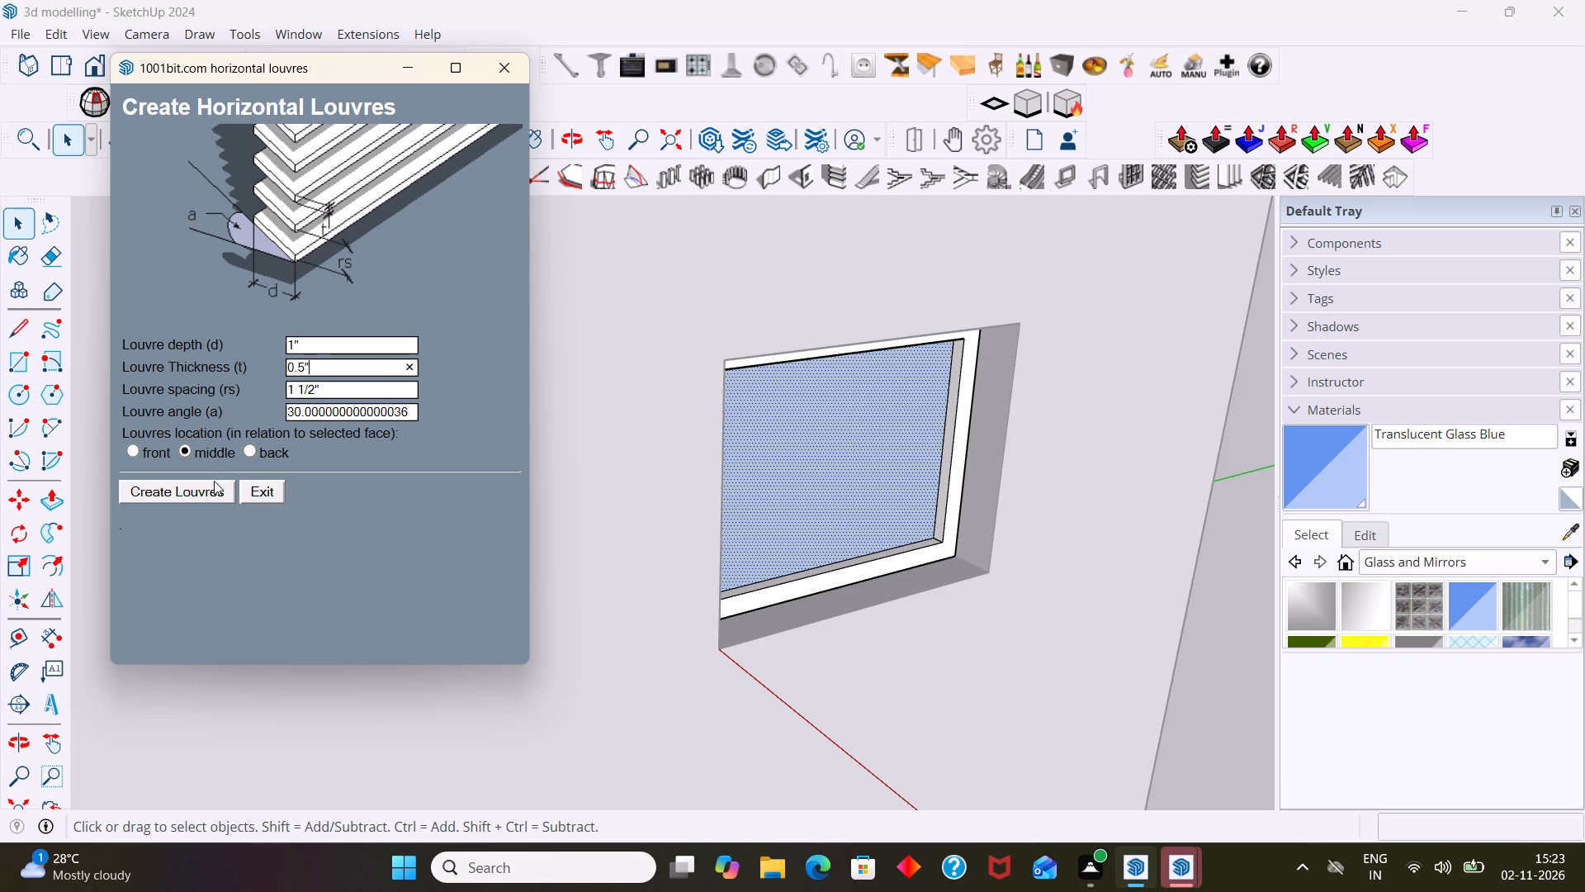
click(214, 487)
Examine the 0.5"-thick louvres on the small window up close and from different angles.
scroll(764, 488, up, 3)
middle_drag(765, 484, 786, 491)
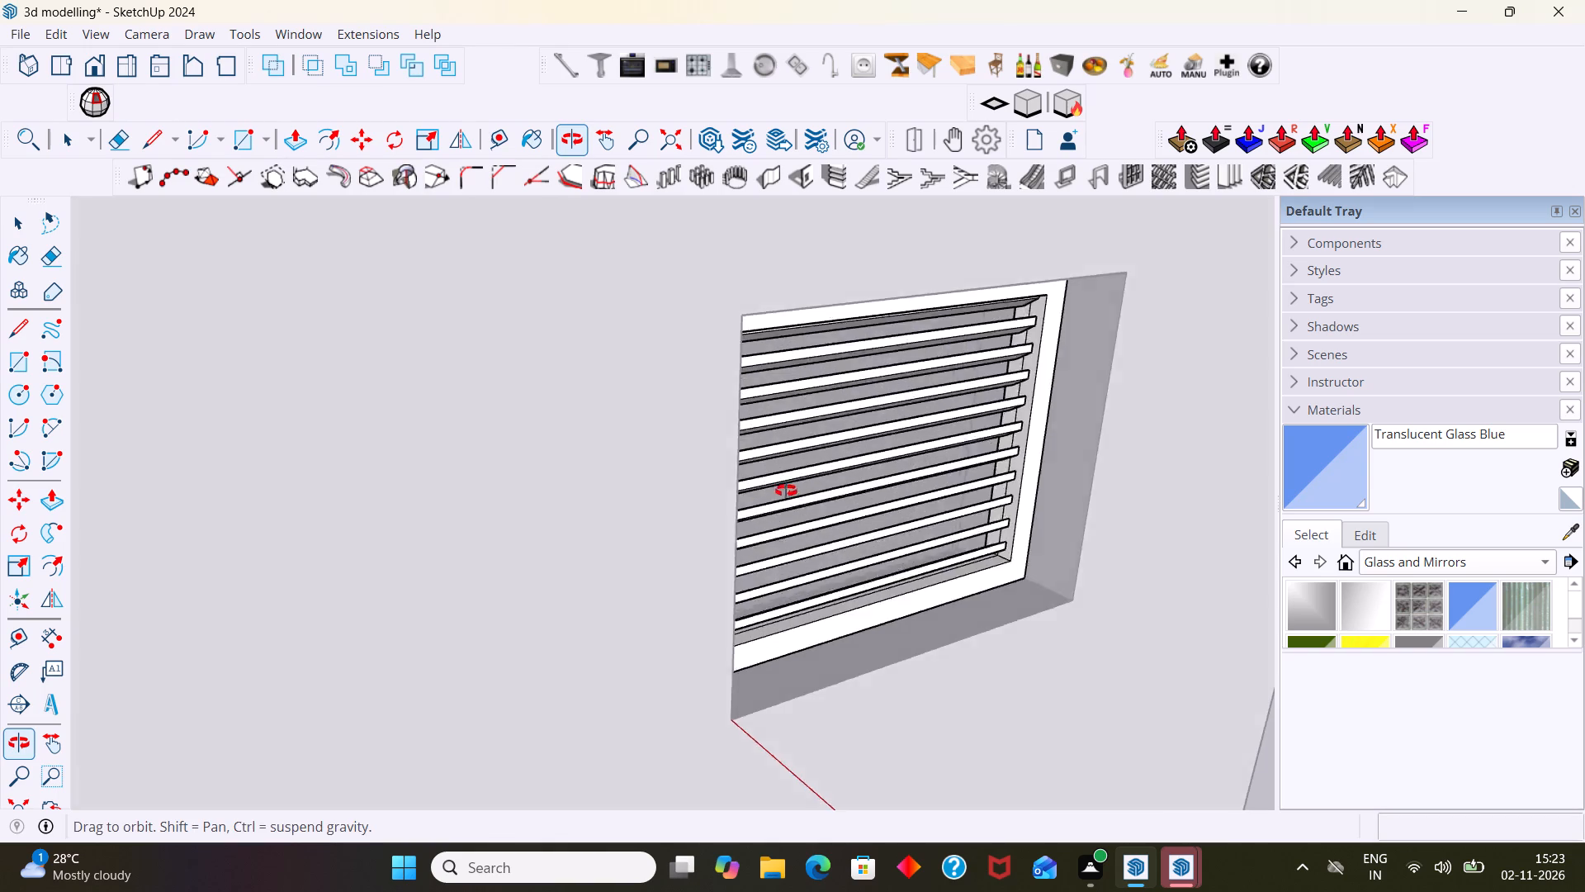
middle_drag(786, 491, 835, 484)
scroll(964, 472, up, 11)
middle_drag(1054, 438, 1101, 481)
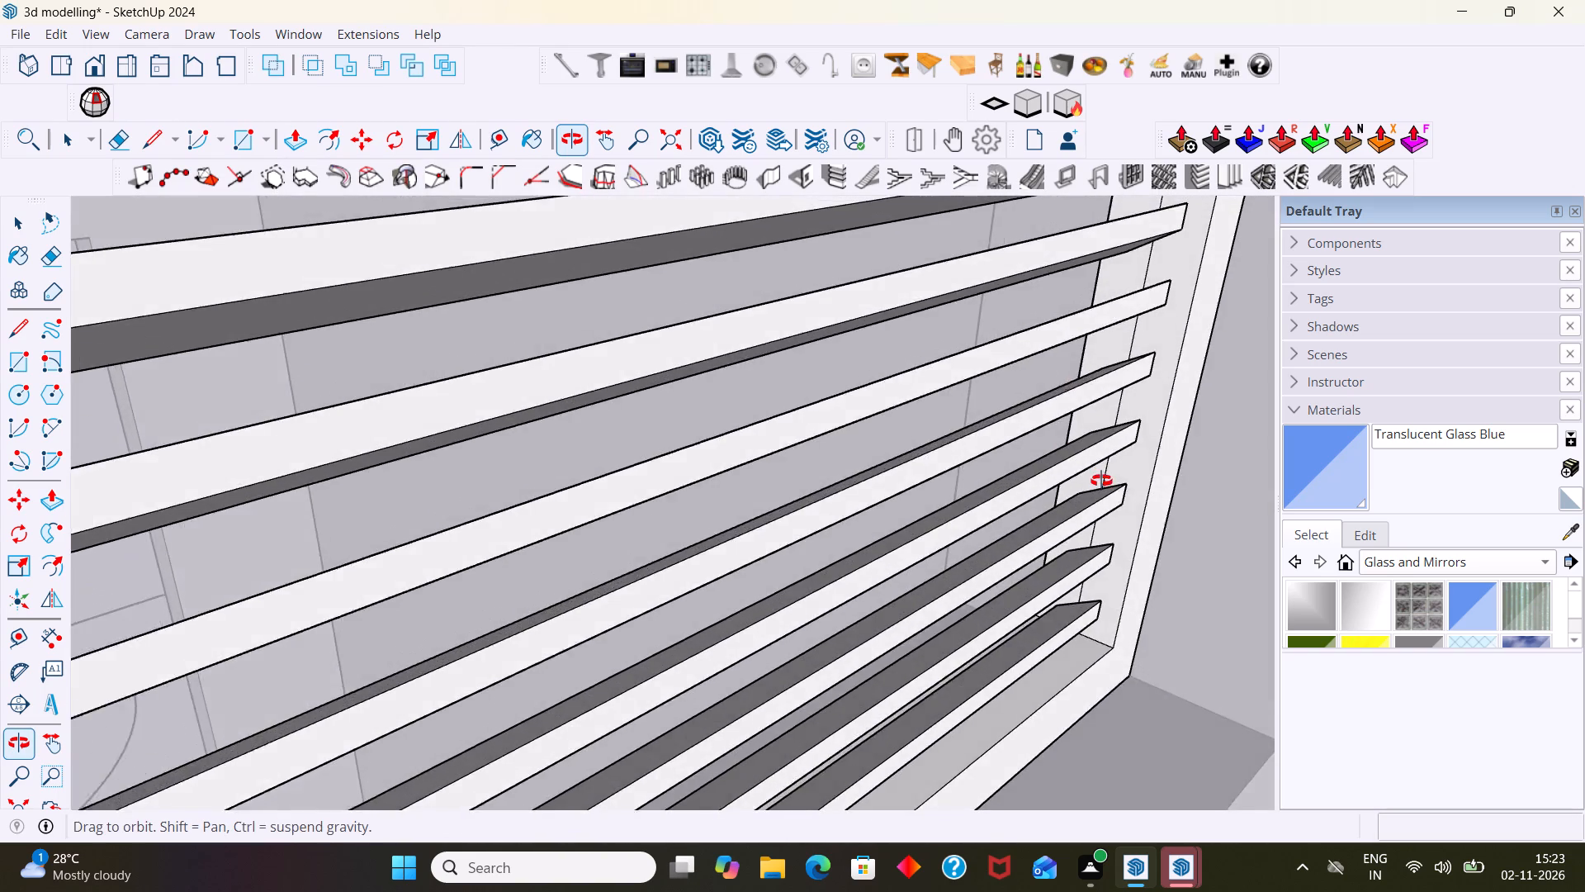
middle_drag(1101, 481, 1020, 354)
scroll(1038, 324, down, 5)
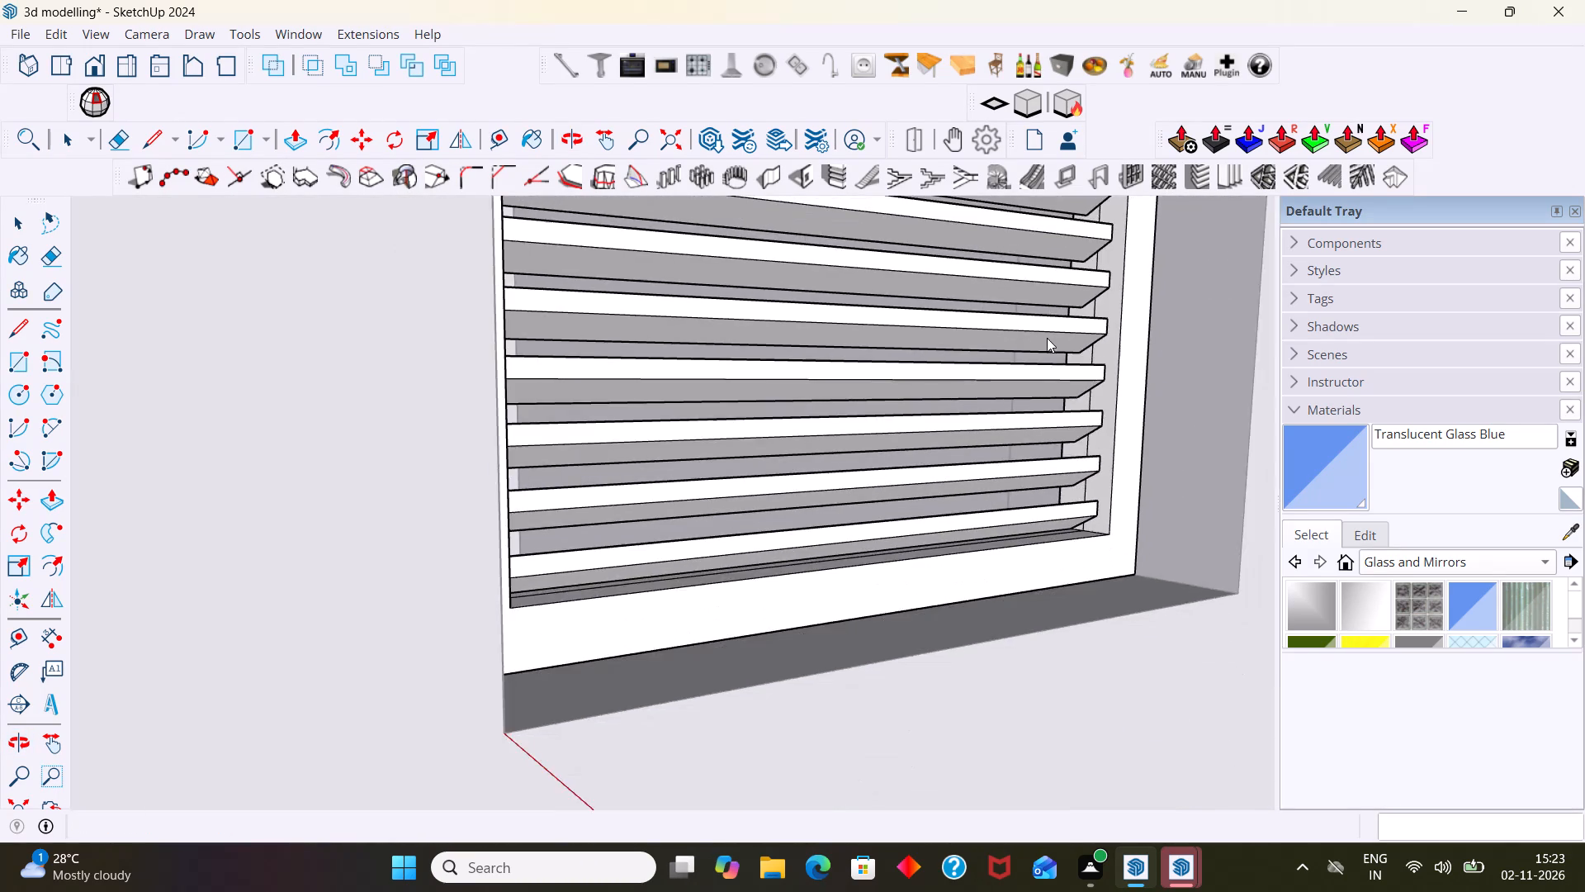
scroll(1047, 338, down, 3)
middle_drag(1047, 358, 1070, 442)
scroll(1024, 353, up, 2)
scroll(1019, 339, down, 5)
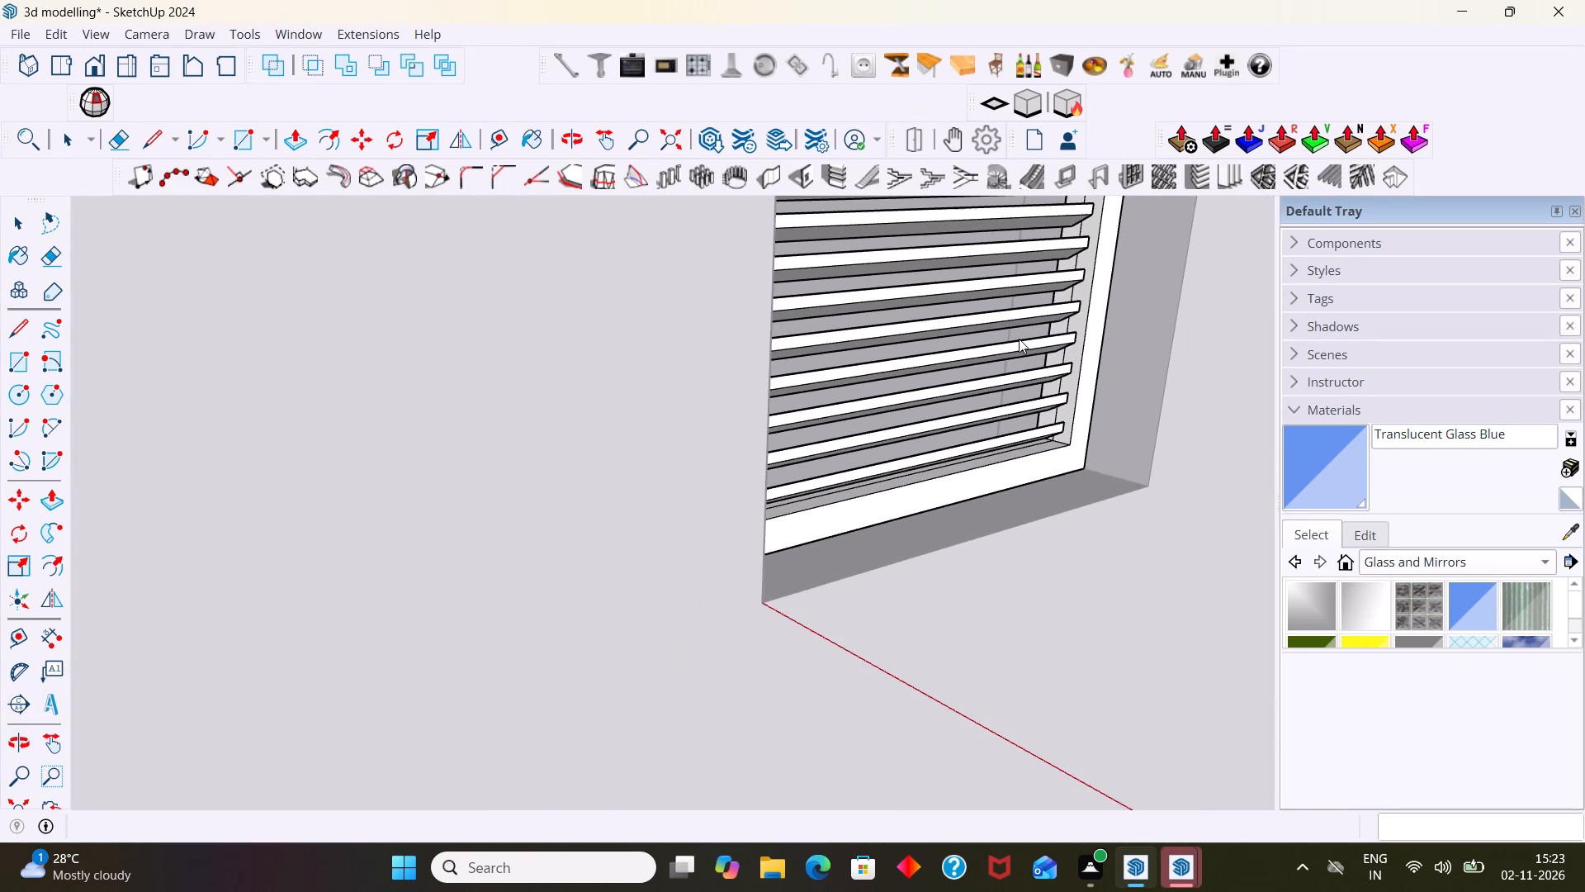
middle_drag(1019, 339, 968, 325)
scroll(968, 325, down, 2)
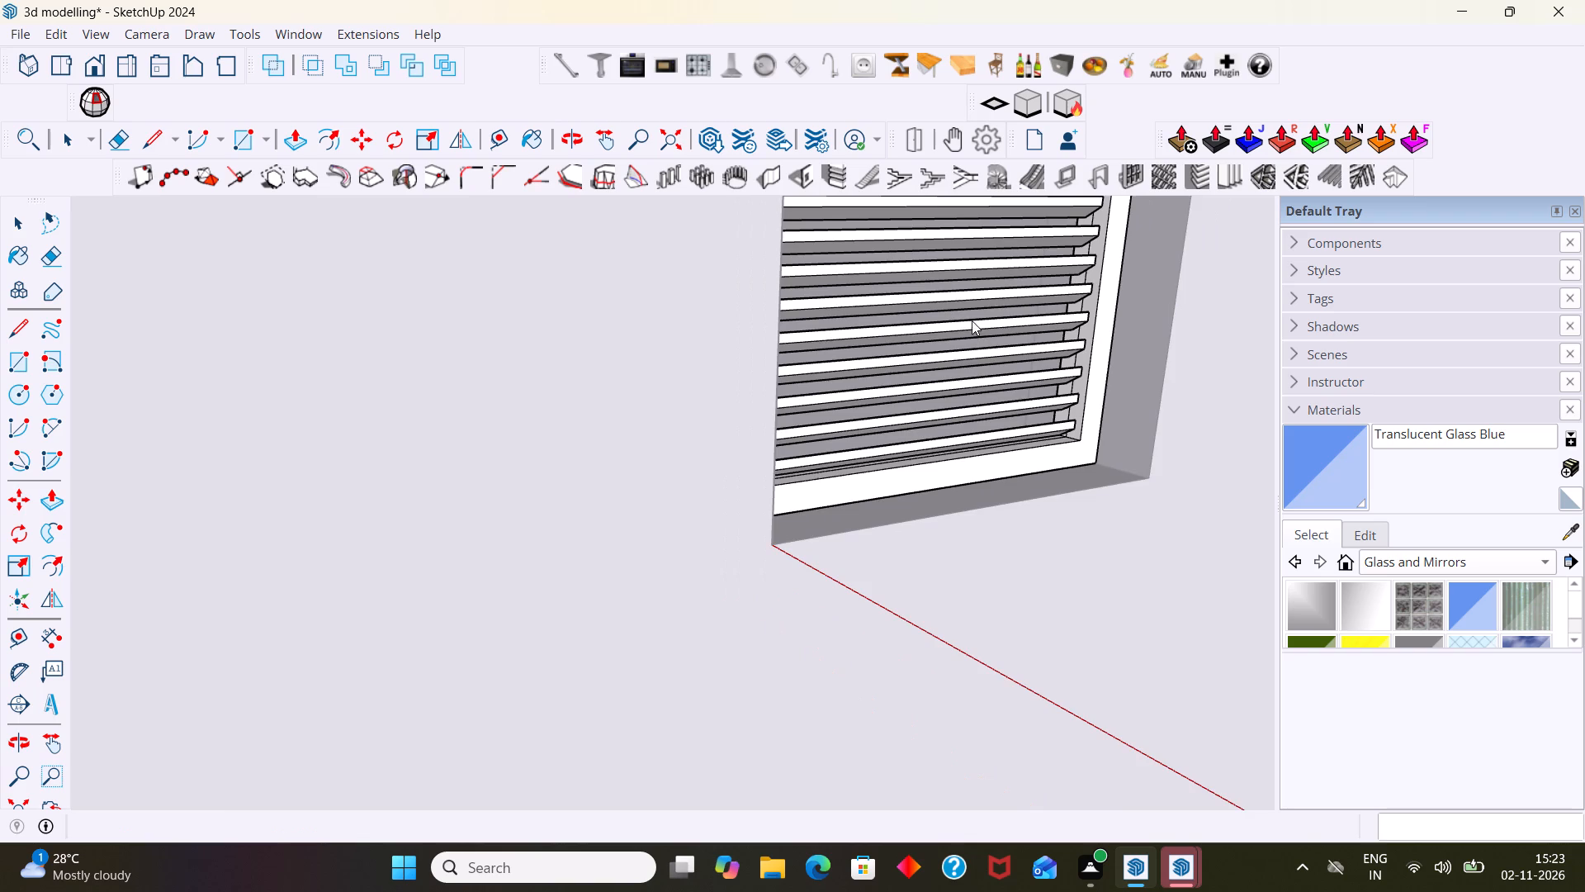
scroll(984, 328, up, 5)
scroll(994, 320, down, 3)
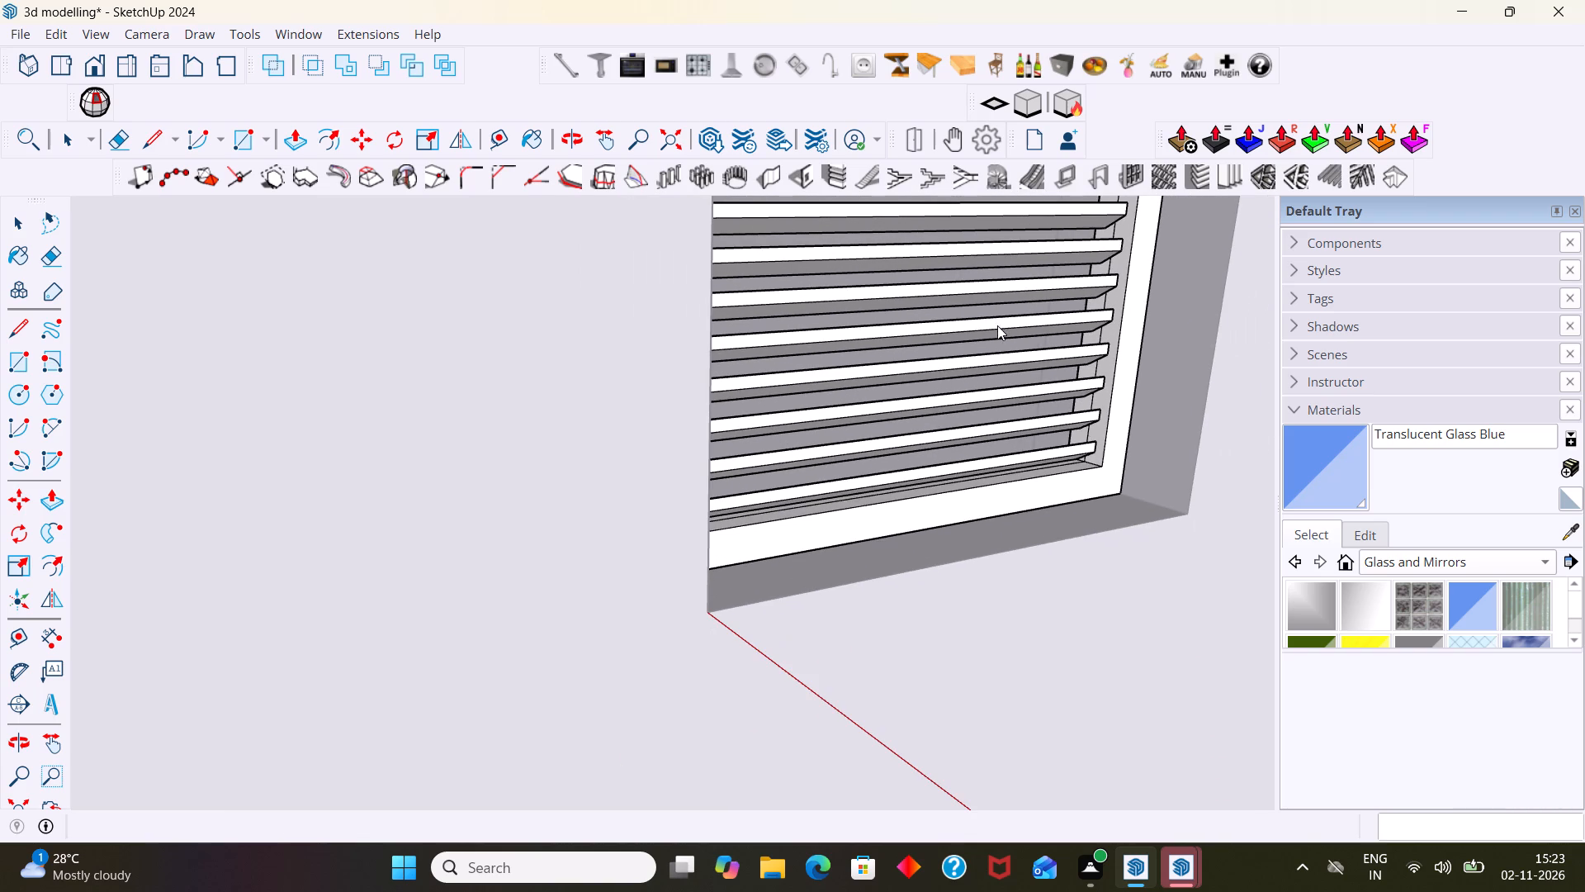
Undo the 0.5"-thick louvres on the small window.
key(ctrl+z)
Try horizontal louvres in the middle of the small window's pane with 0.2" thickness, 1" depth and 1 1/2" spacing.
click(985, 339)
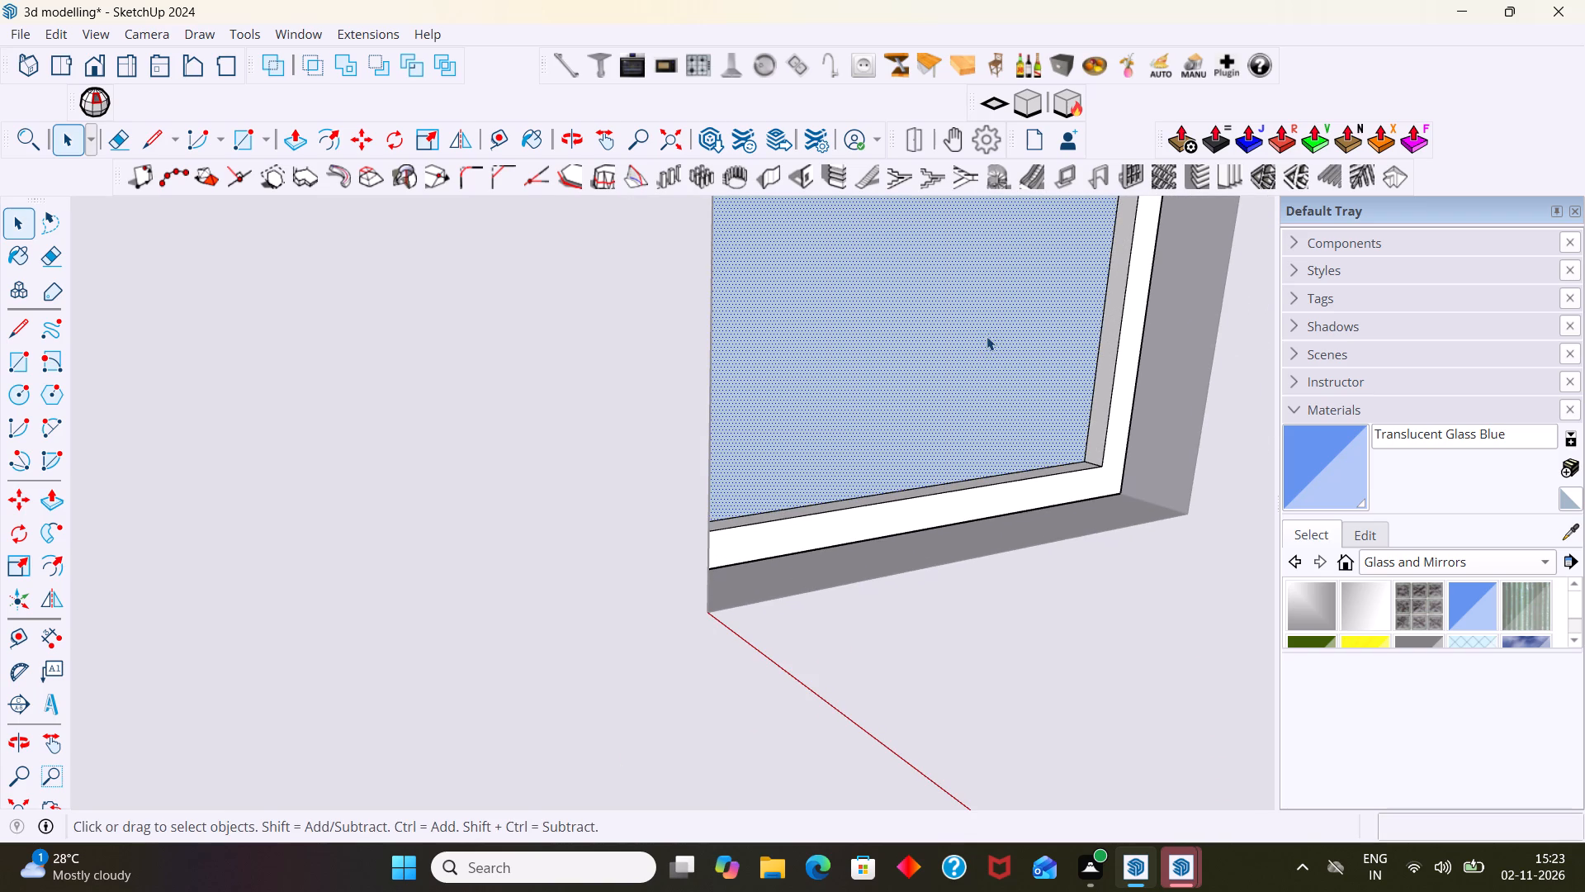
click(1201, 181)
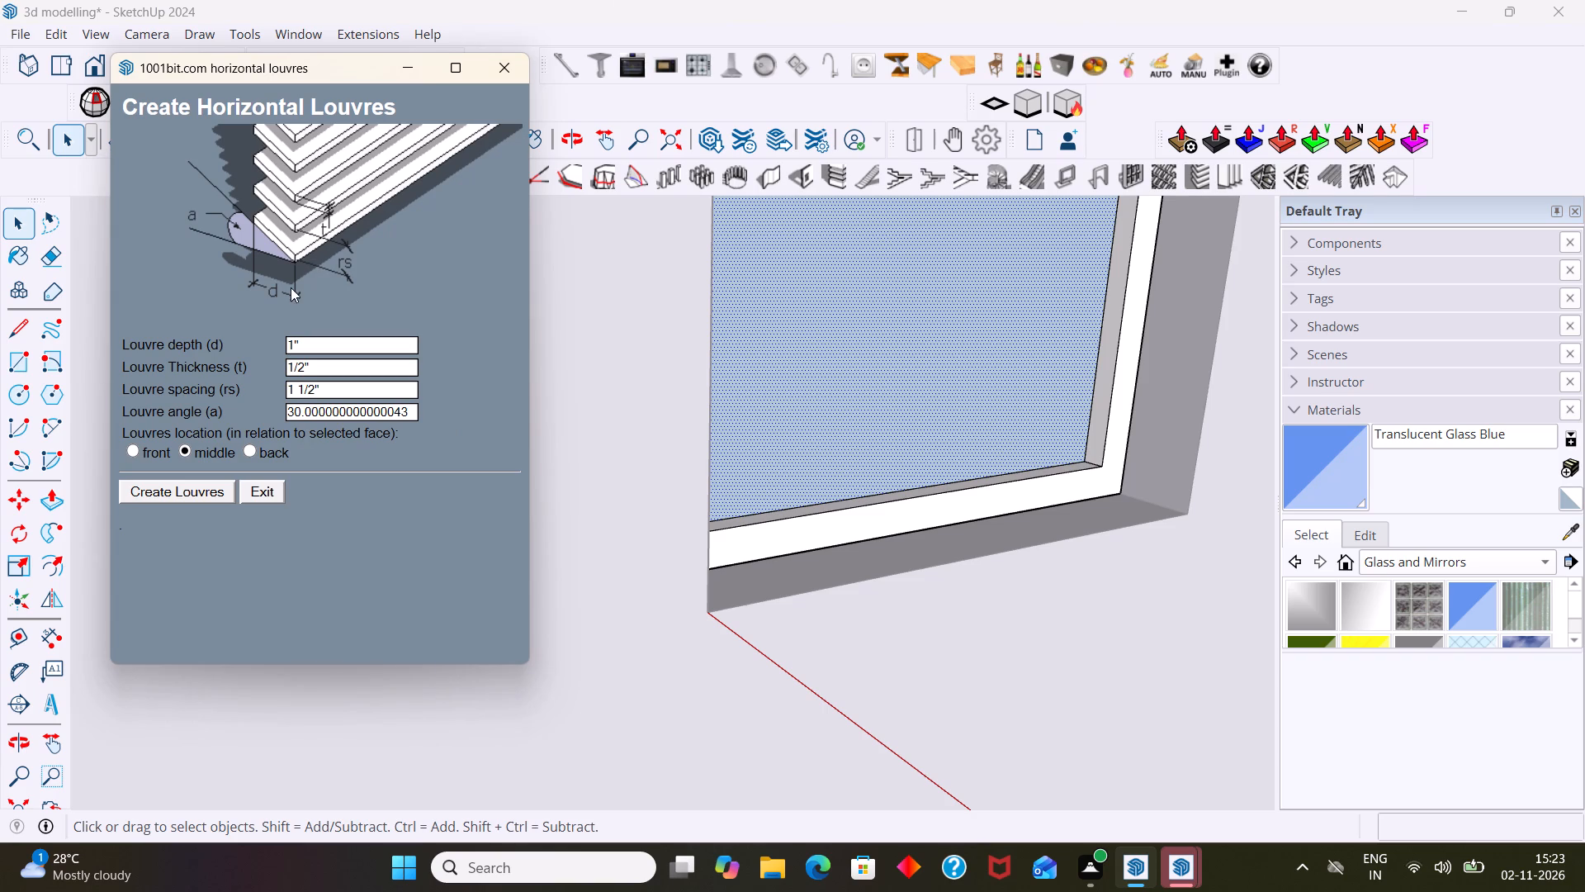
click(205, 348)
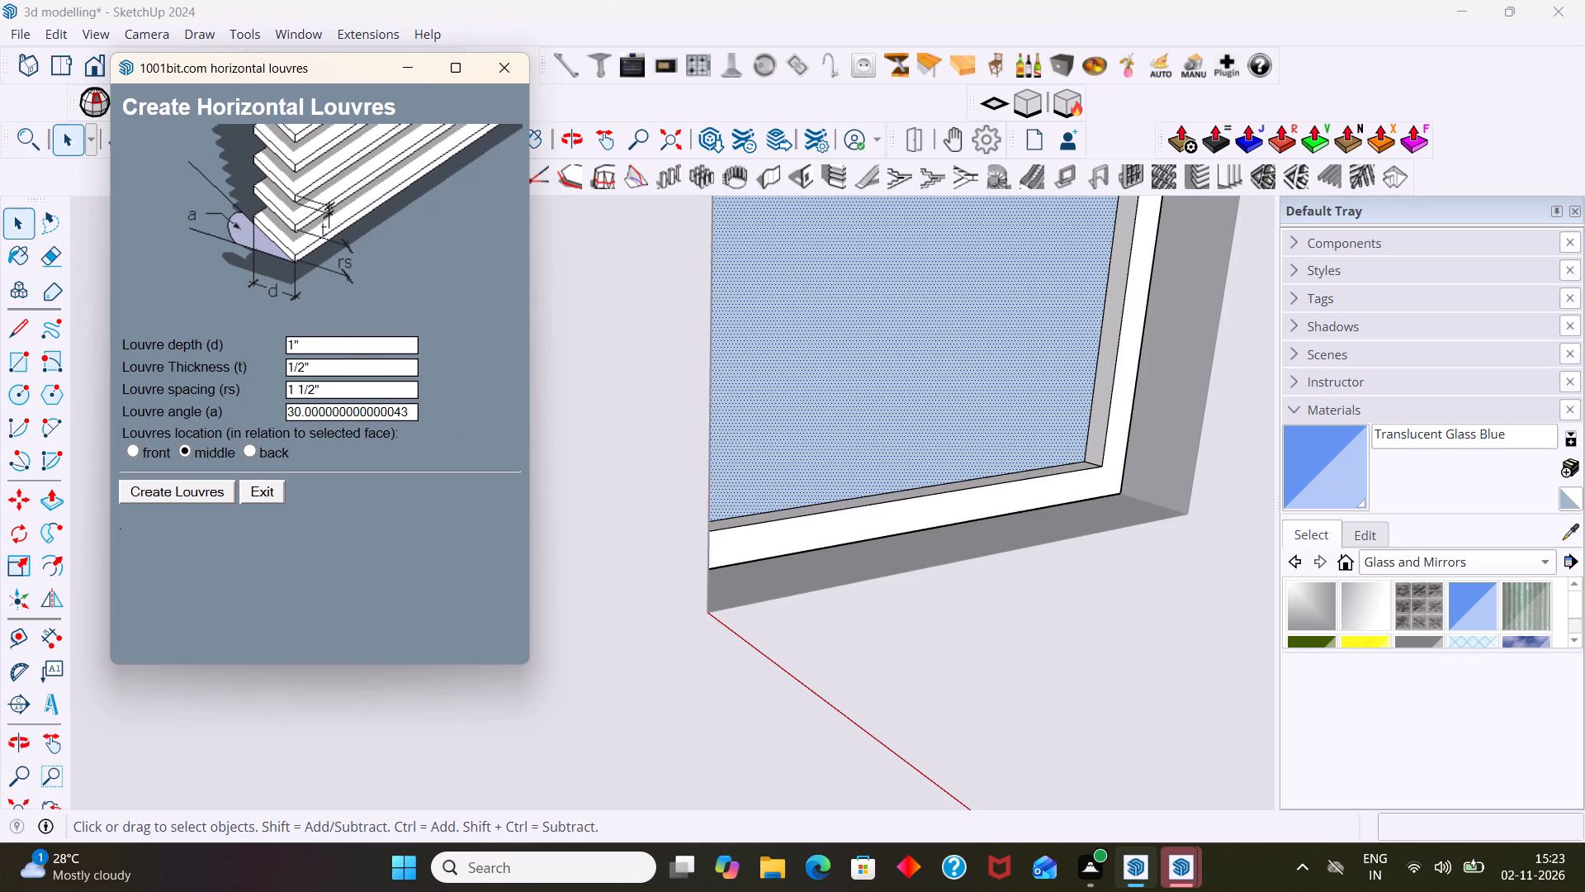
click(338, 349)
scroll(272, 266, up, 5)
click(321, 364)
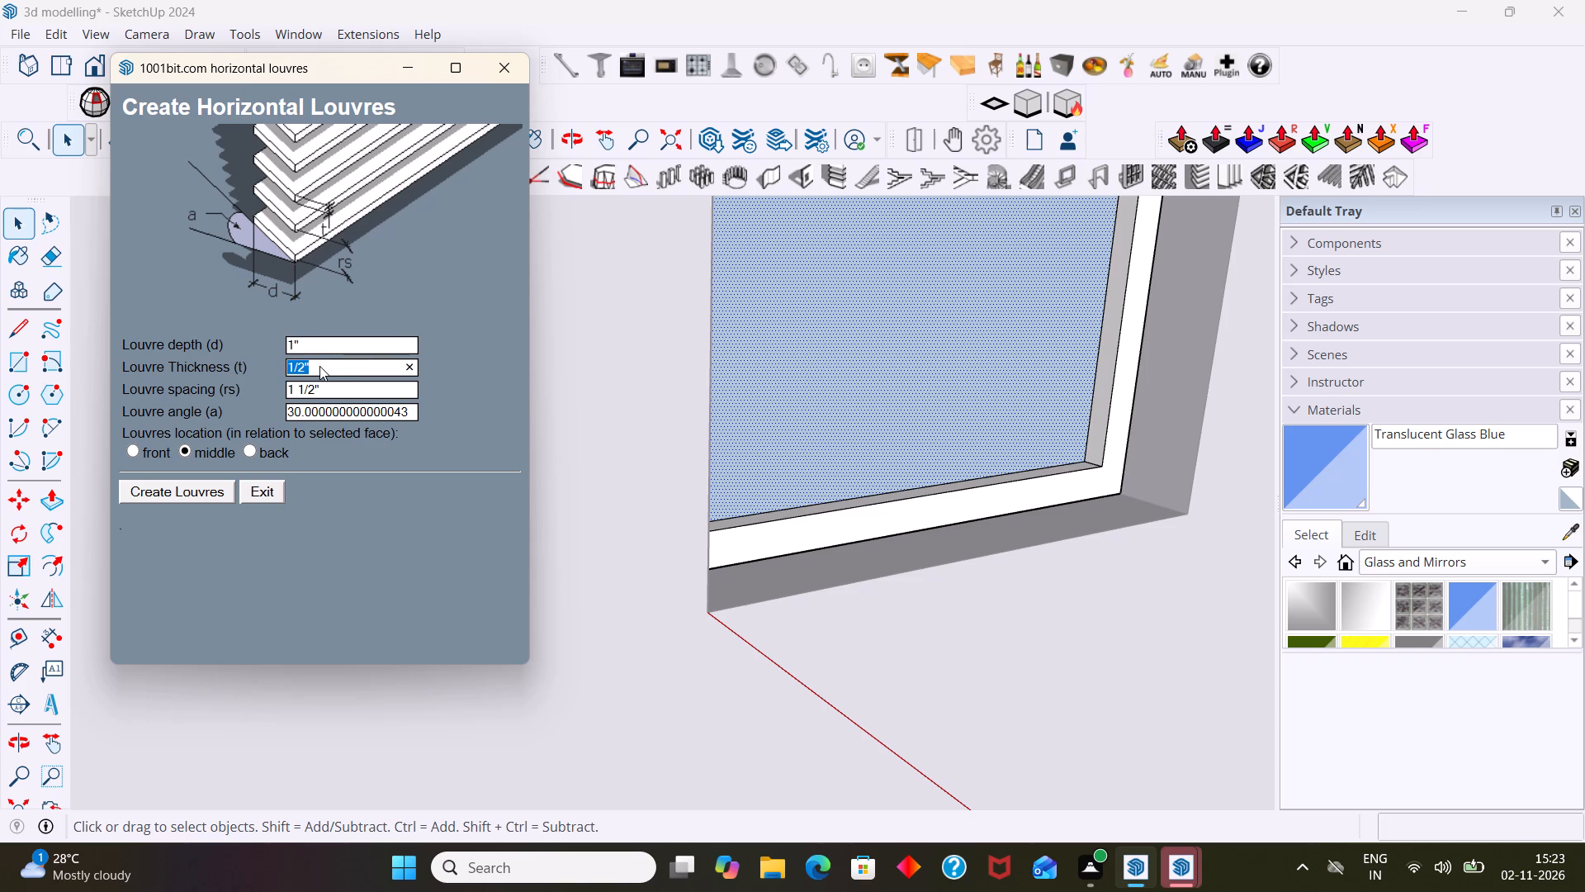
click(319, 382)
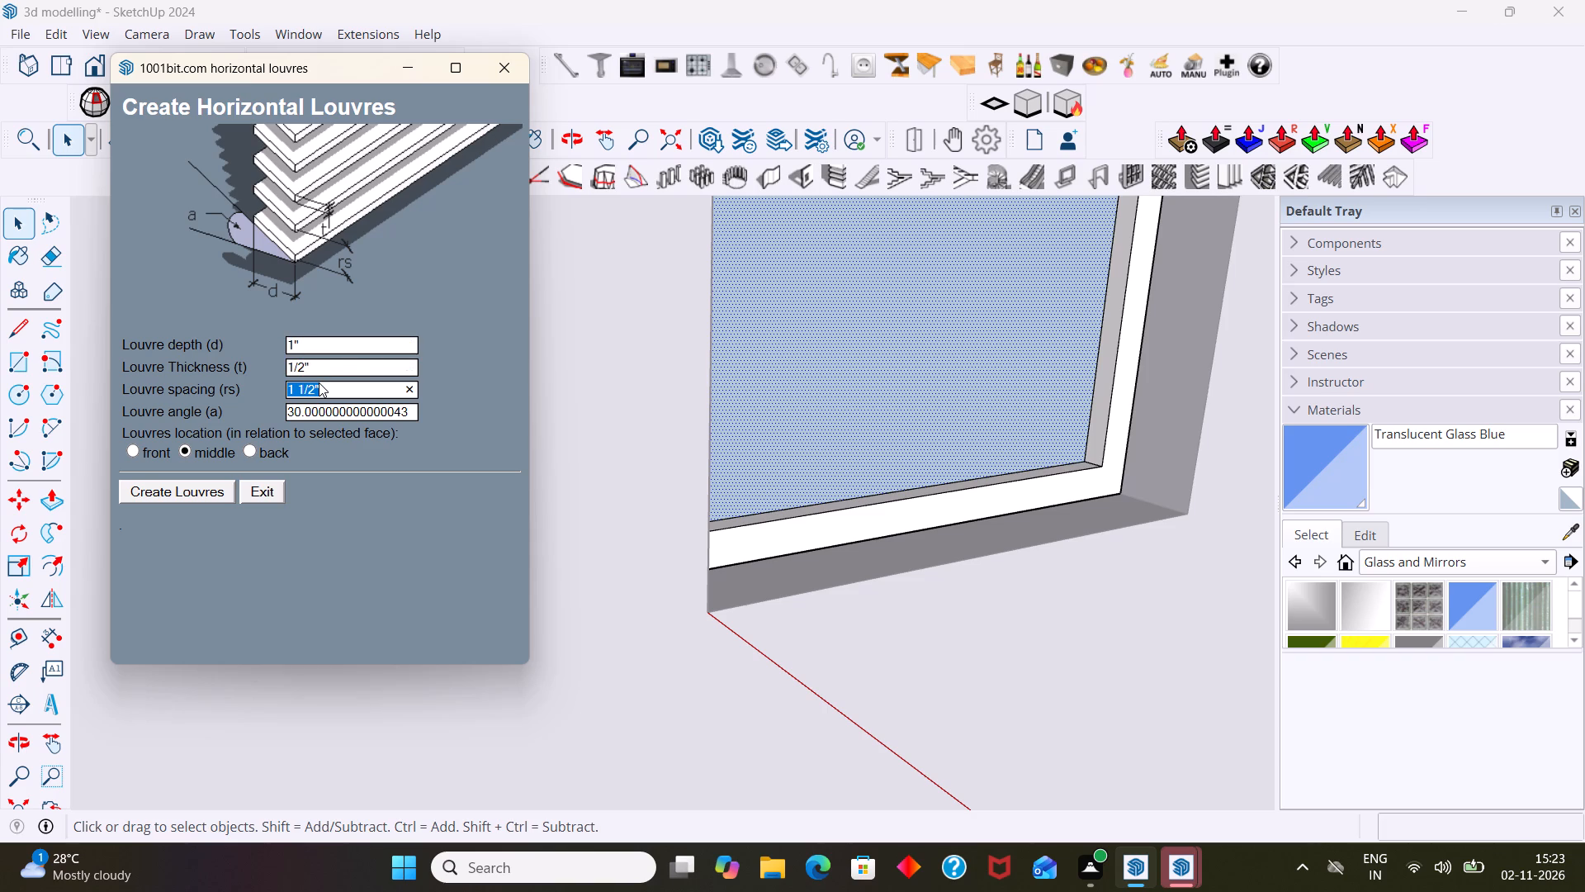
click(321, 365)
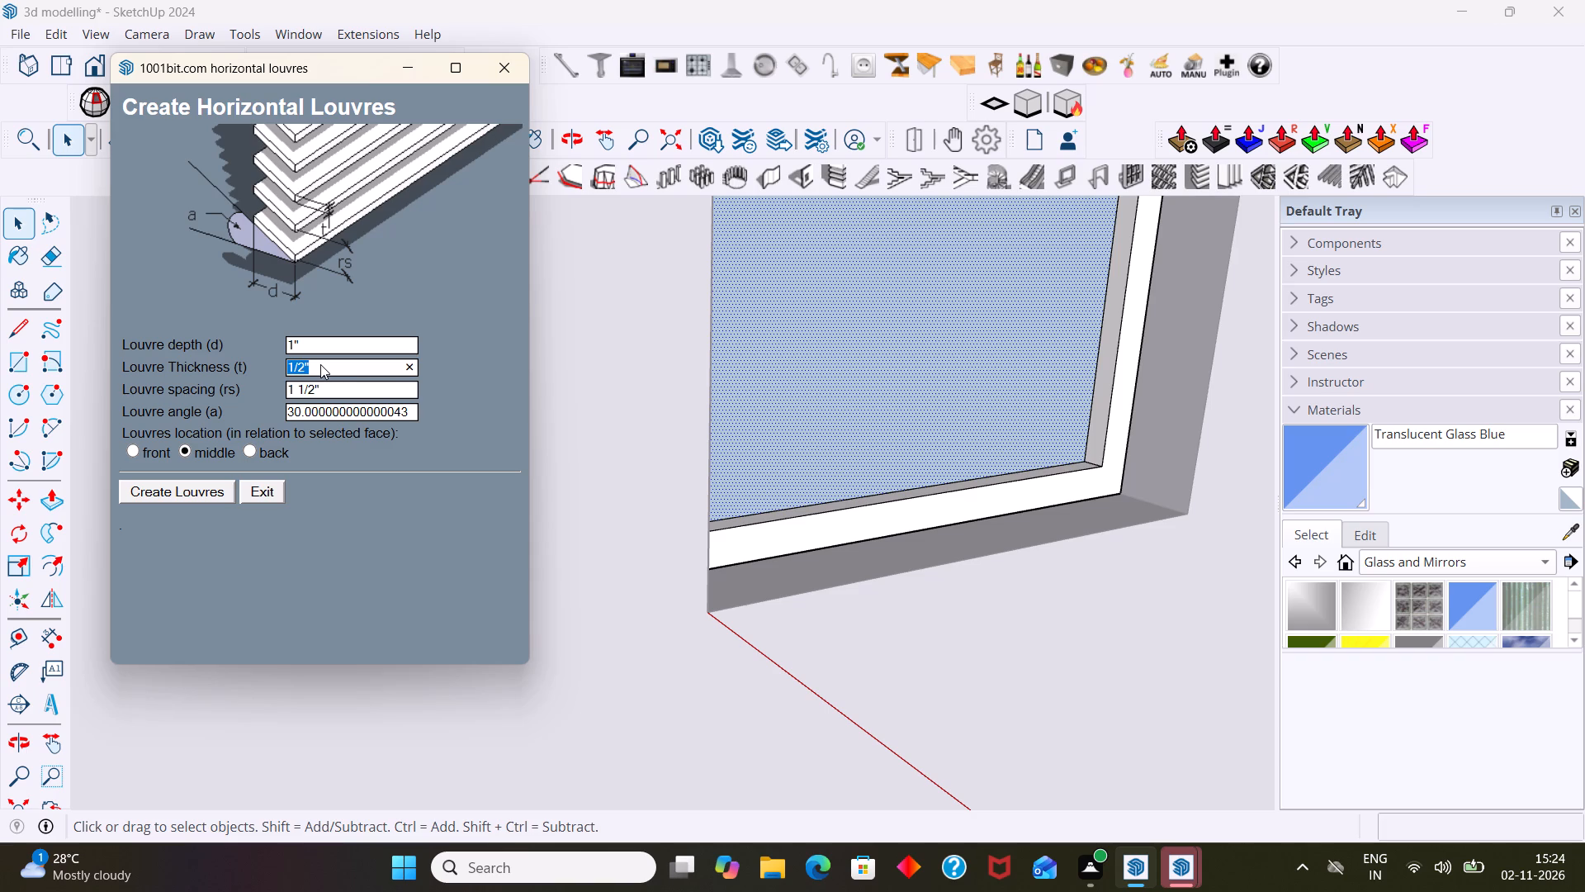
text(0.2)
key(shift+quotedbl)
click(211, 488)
Examine the 0.2"-thick louvres on the small window up close, from a distance and from different angles.
scroll(884, 275, up, 3)
middle_drag(797, 338, 916, 415)
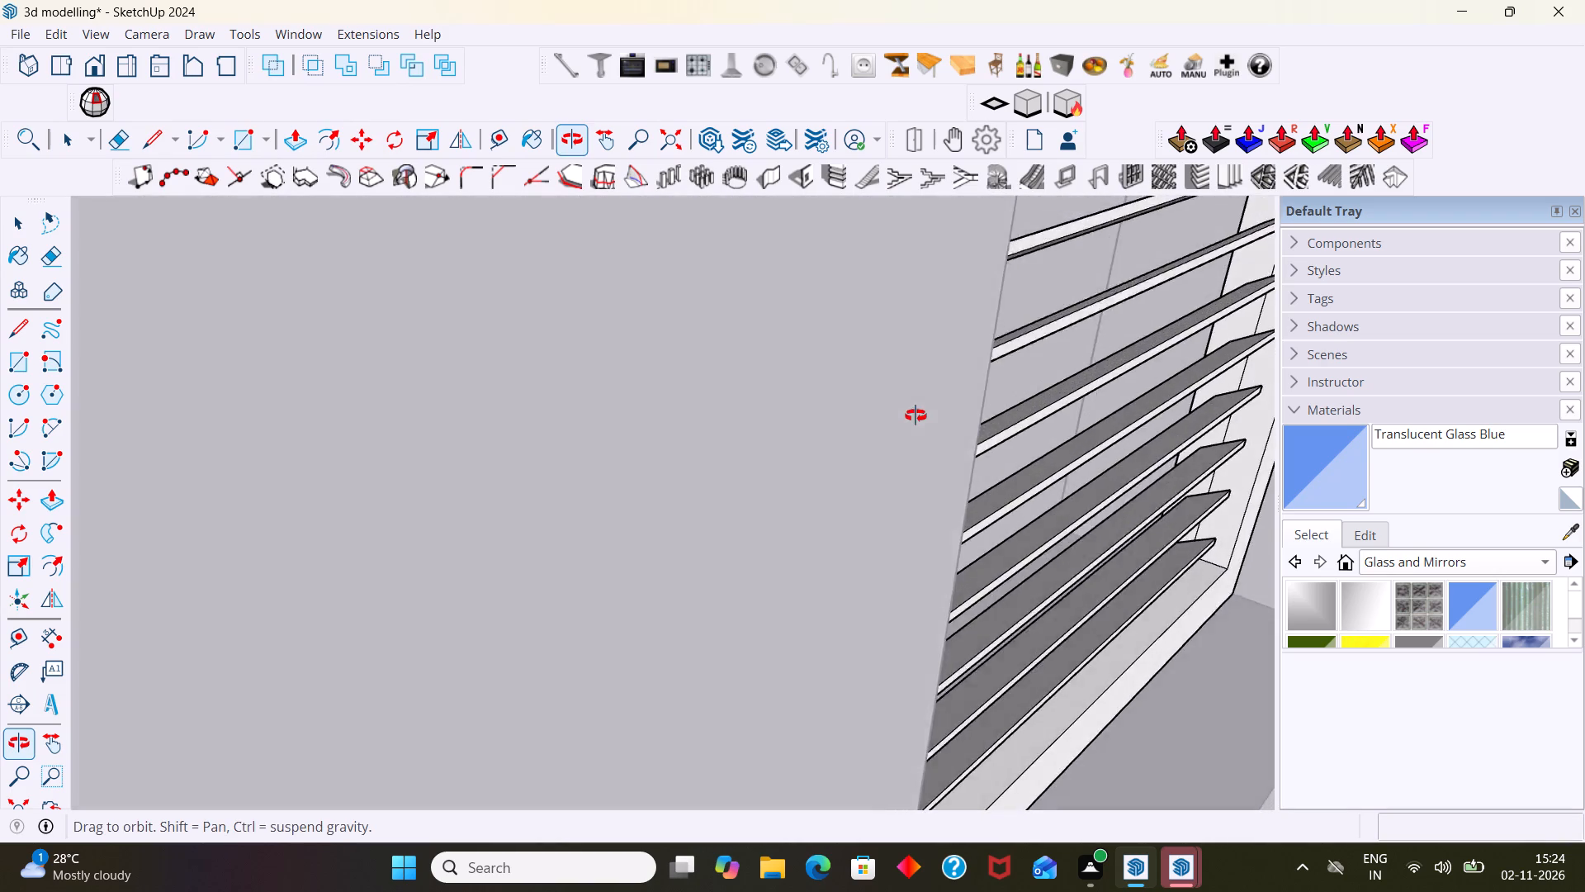
middle_drag(916, 415, 887, 423)
scroll(930, 397, down, 12)
middle_drag(1031, 433, 906, 276)
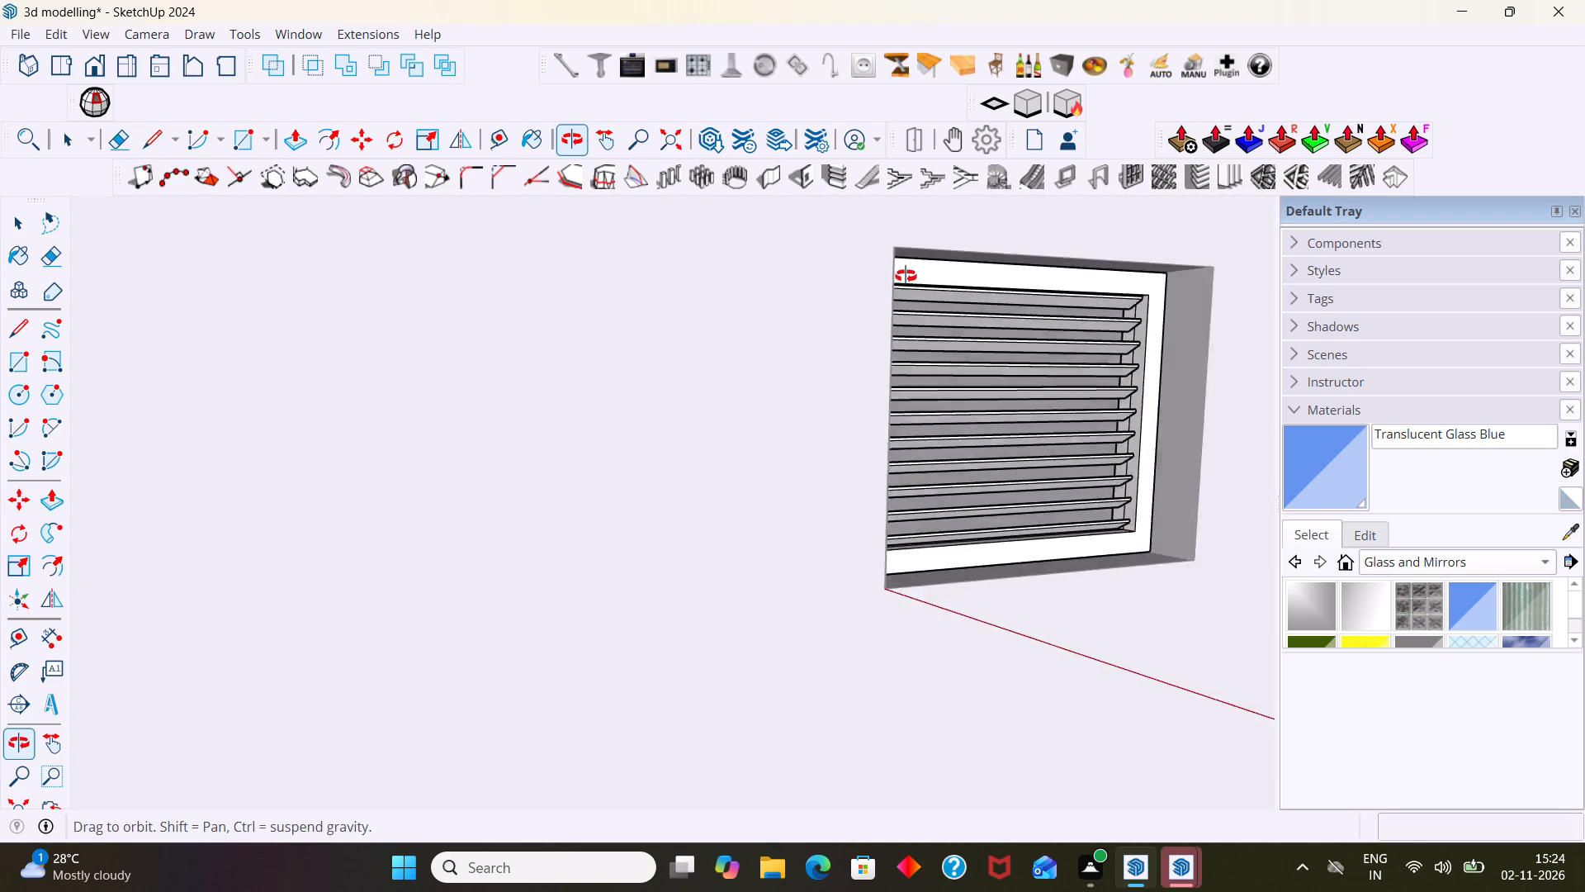
middle_drag(906, 276, 765, 275)
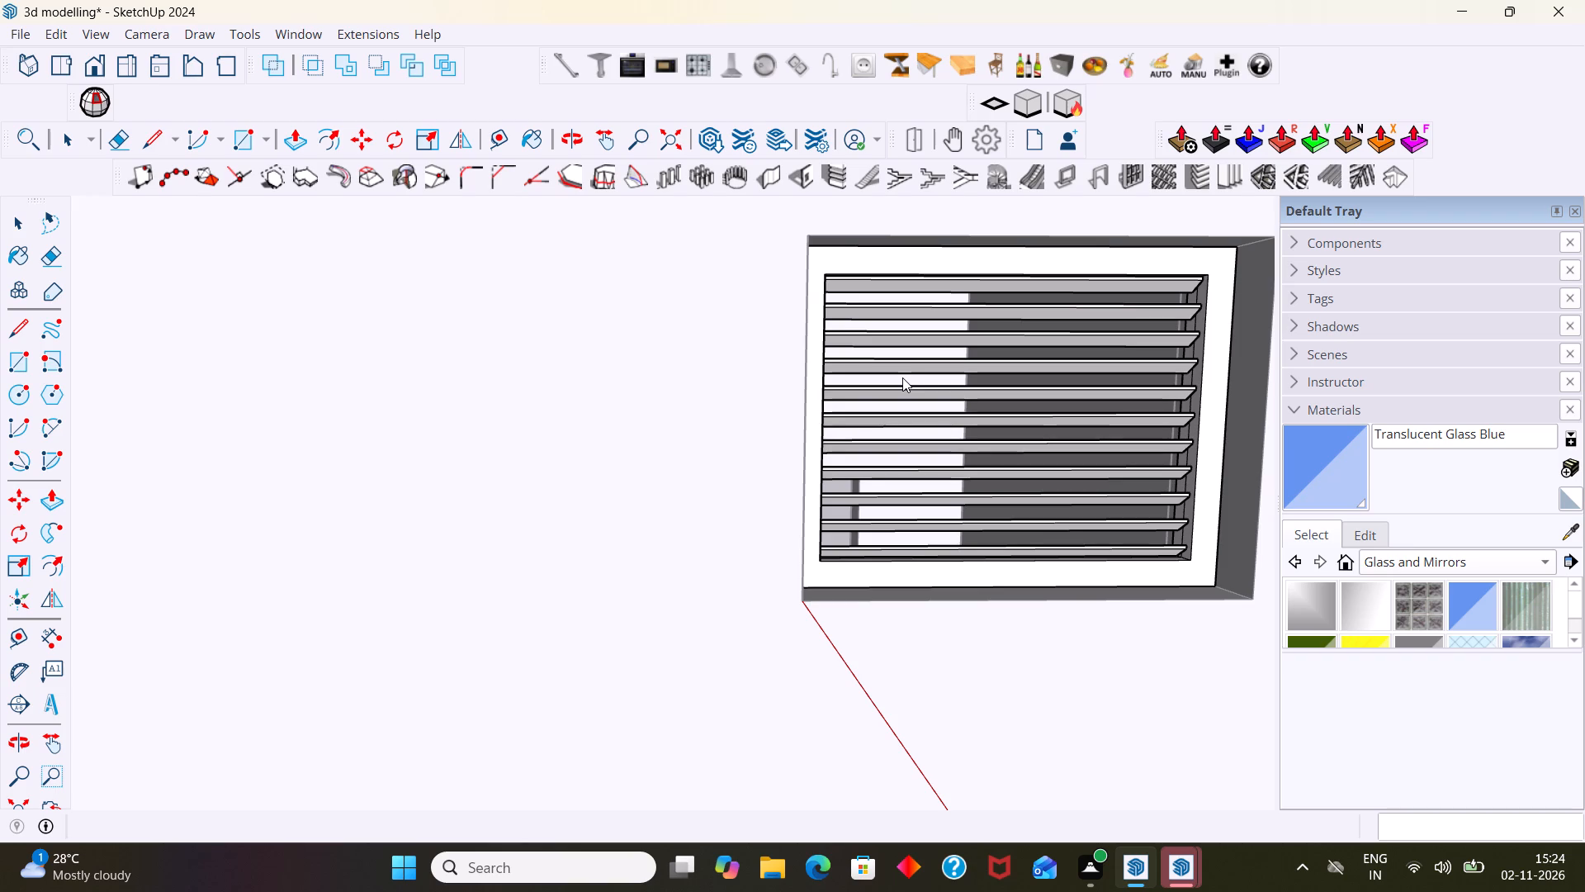
scroll(1078, 451, down, 1)
middle_drag(1077, 451, 1204, 539)
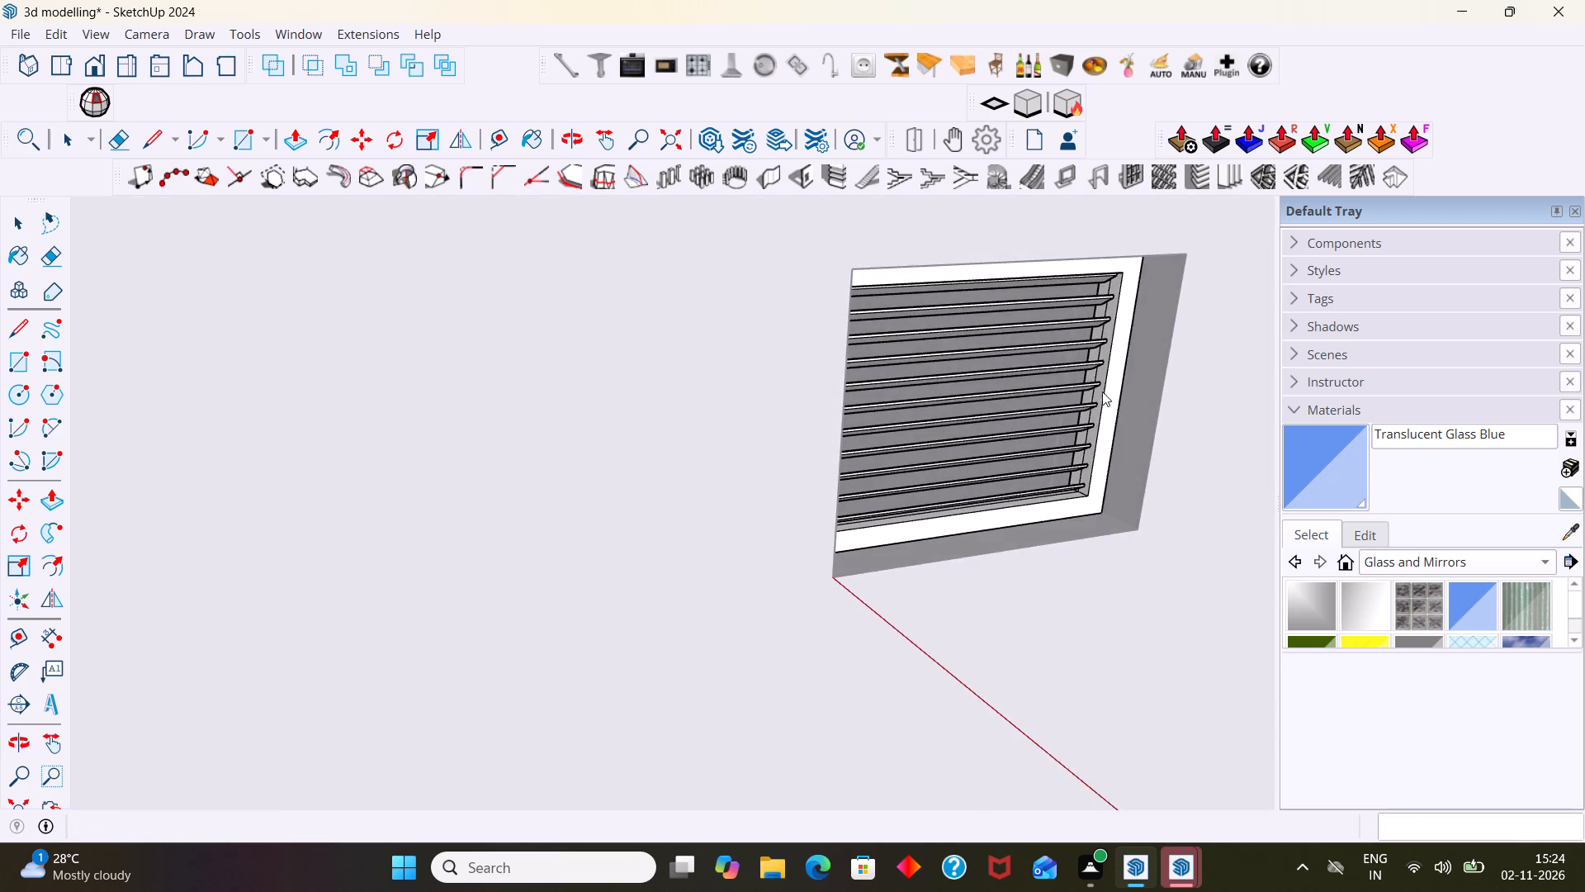
scroll(1096, 381, up, 6)
middle_drag(1088, 374, 872, 309)
scroll(894, 309, down, 9)
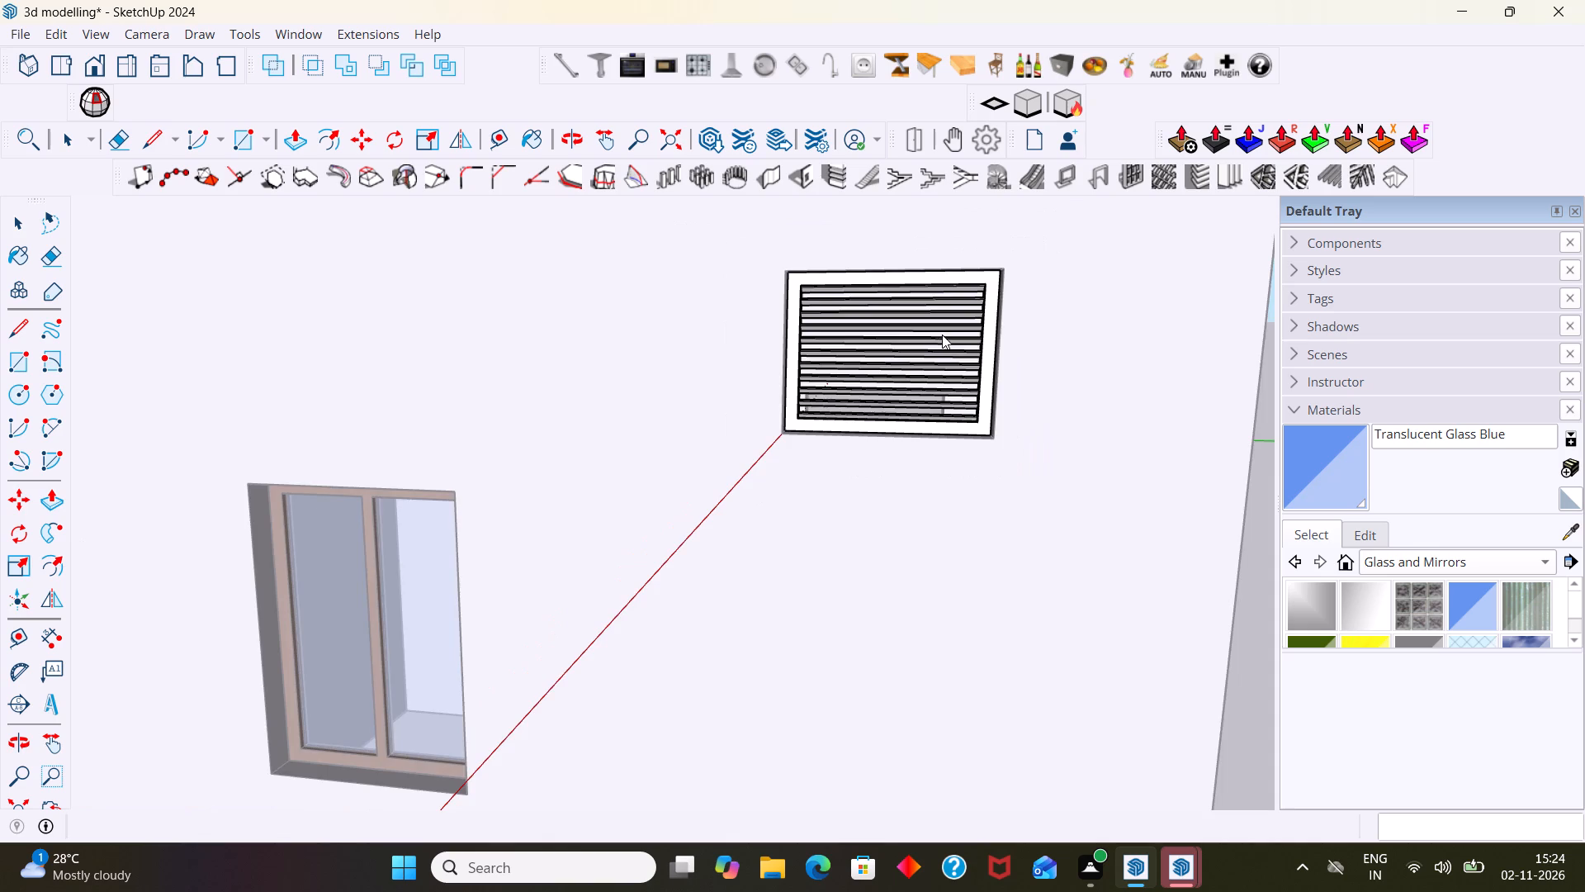
middle_drag(953, 366, 1000, 453)
scroll(1001, 415, up, 14)
scroll(1040, 373, down, 7)
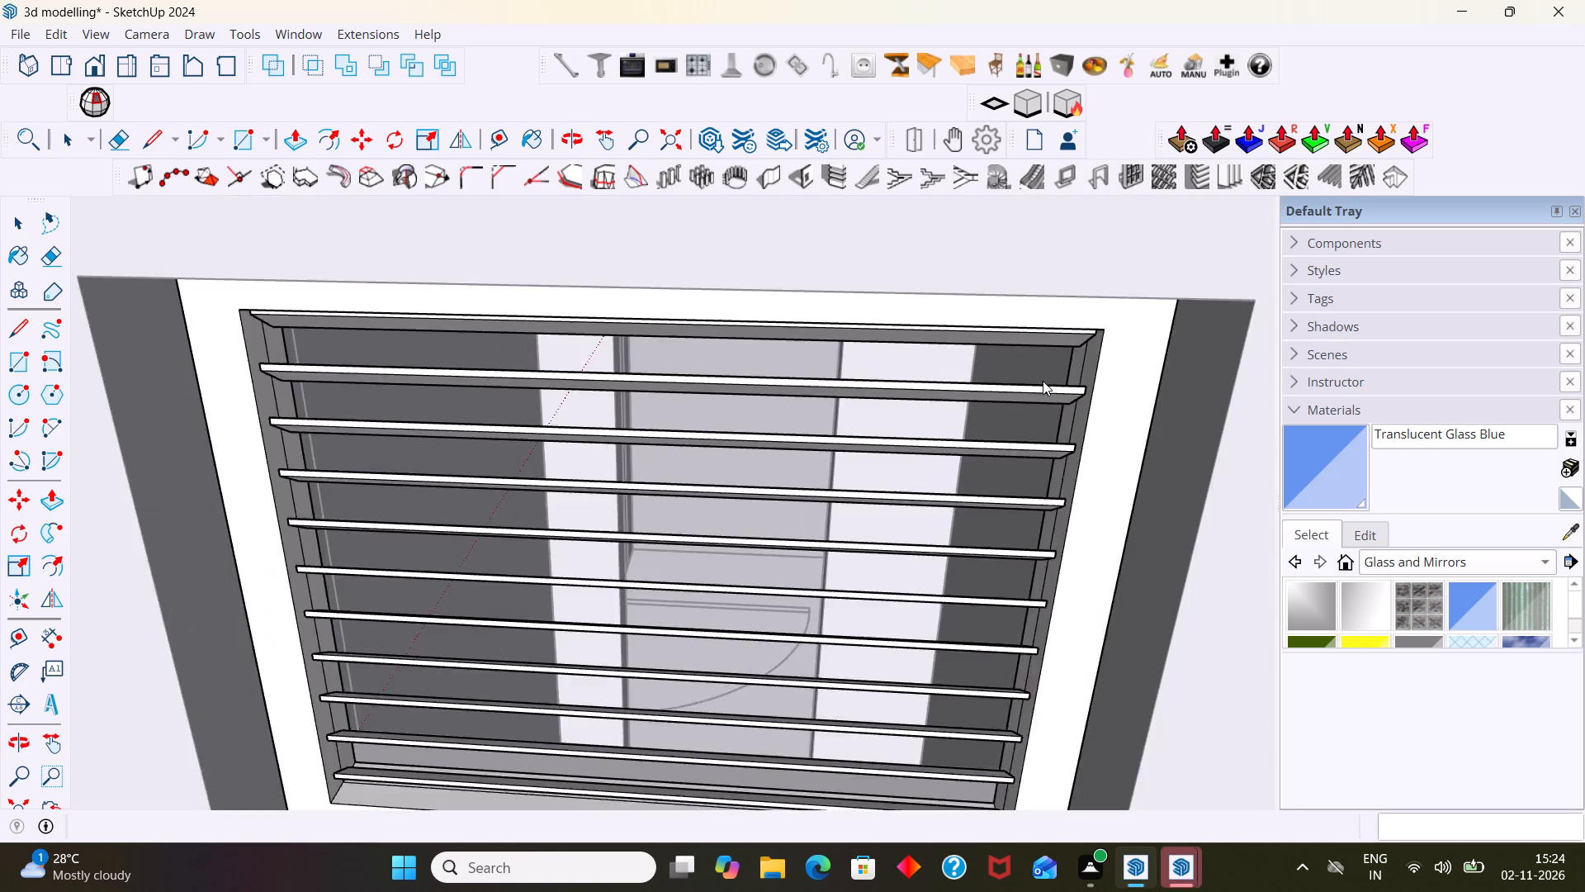
scroll(1043, 381, down, 3)
middle_drag(1073, 415, 1340, 457)
scroll(920, 325, up, 6)
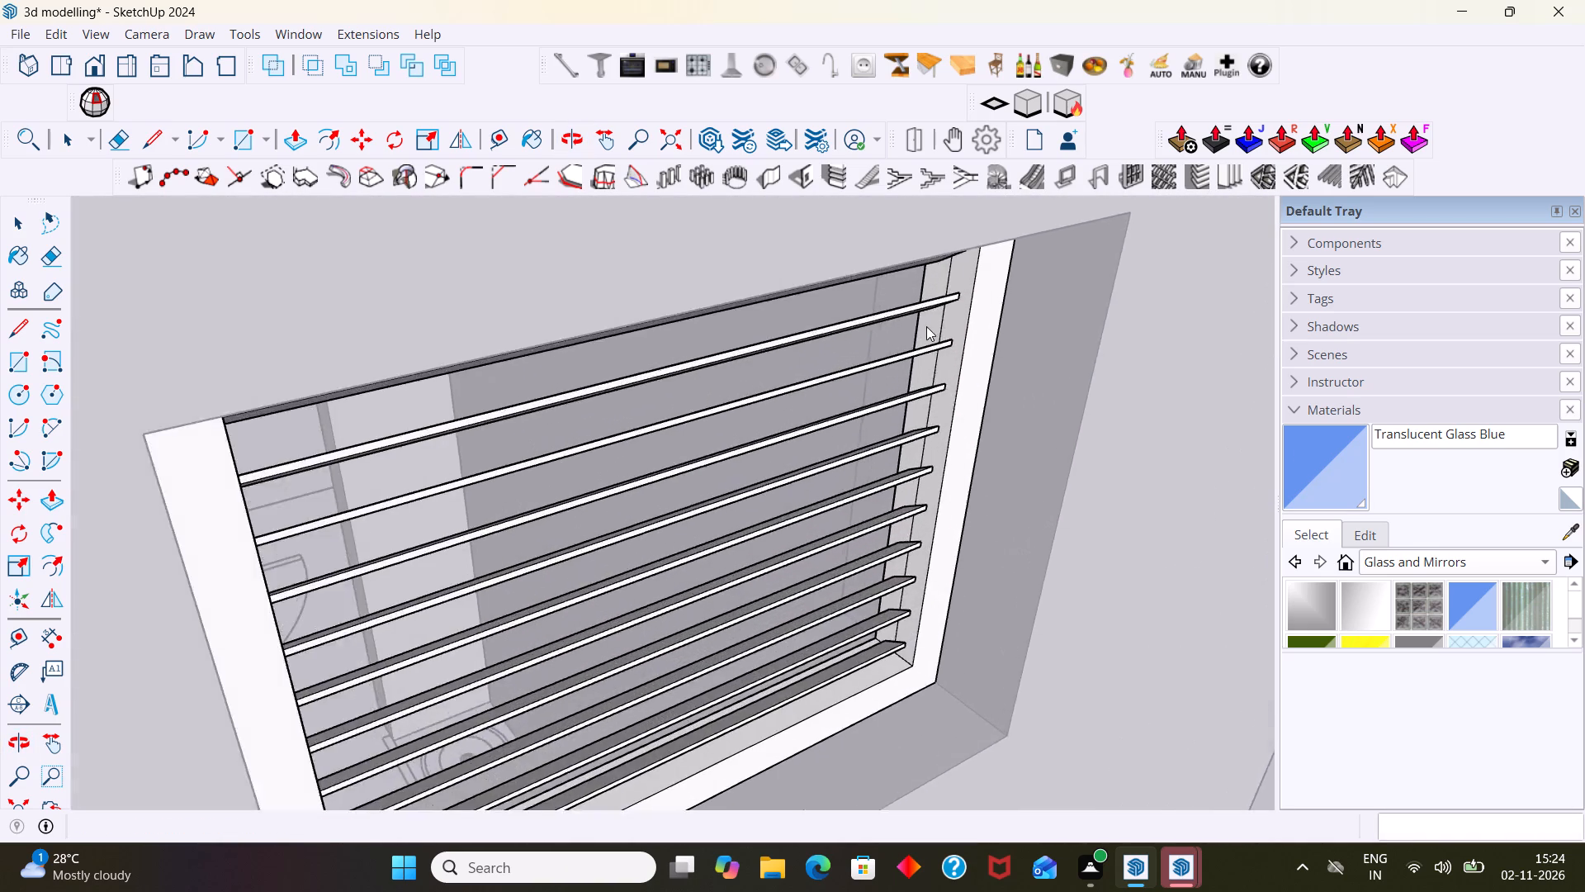
middle_drag(926, 326, 946, 291)
shift+middle_drag(946, 291, 971, 342)
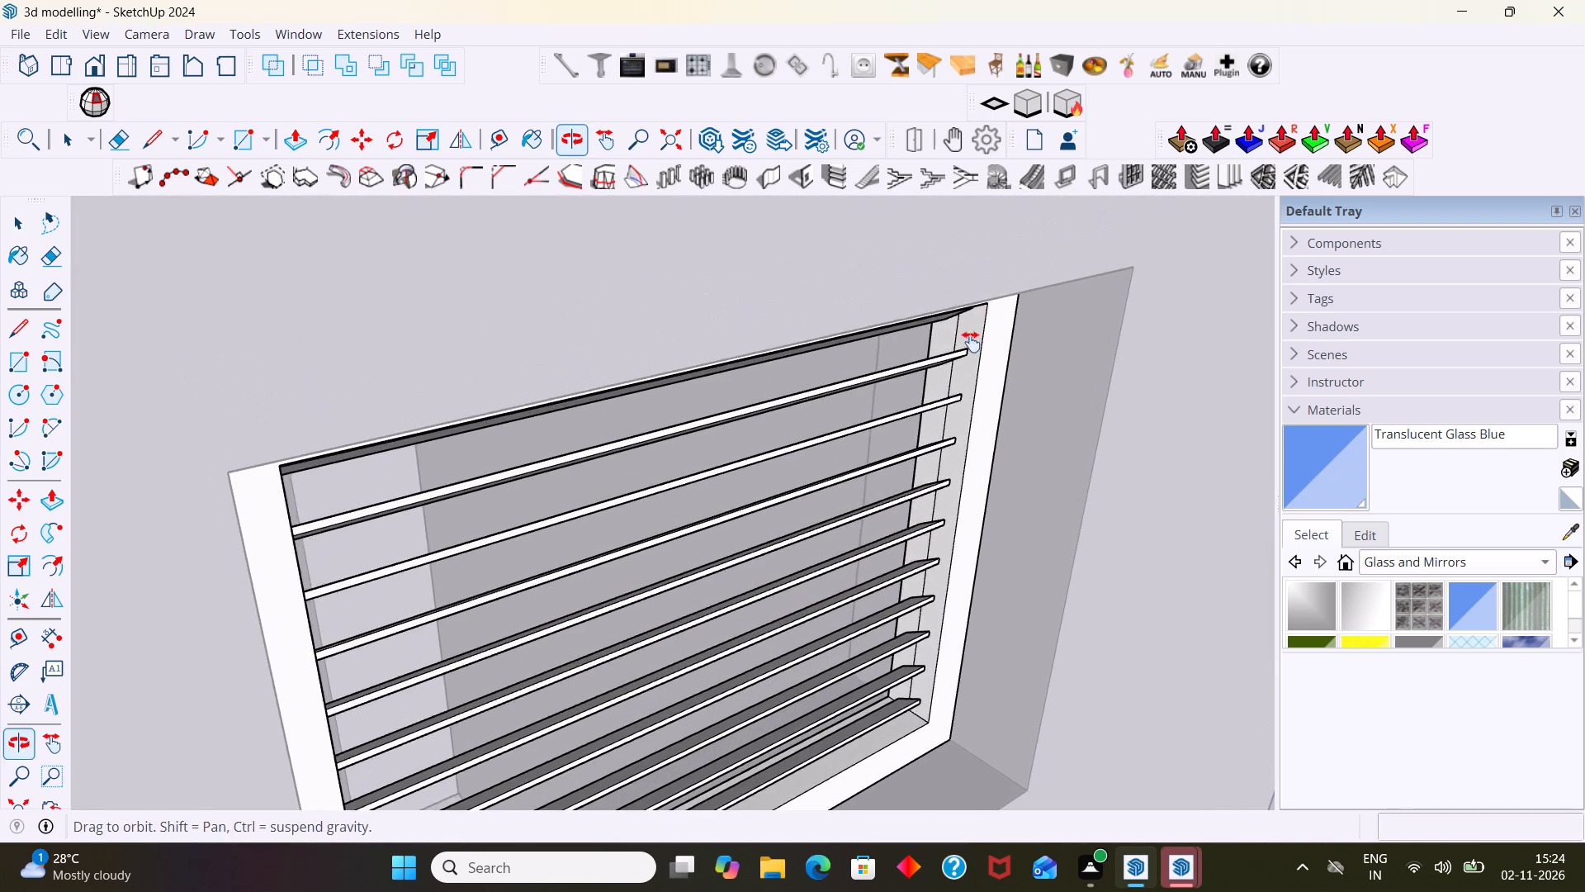
shift+middle_drag(971, 342, 977, 342)
scroll(1001, 358, up, 5)
middle_drag(967, 333, 875, 166)
scroll(892, 258, down, 3)
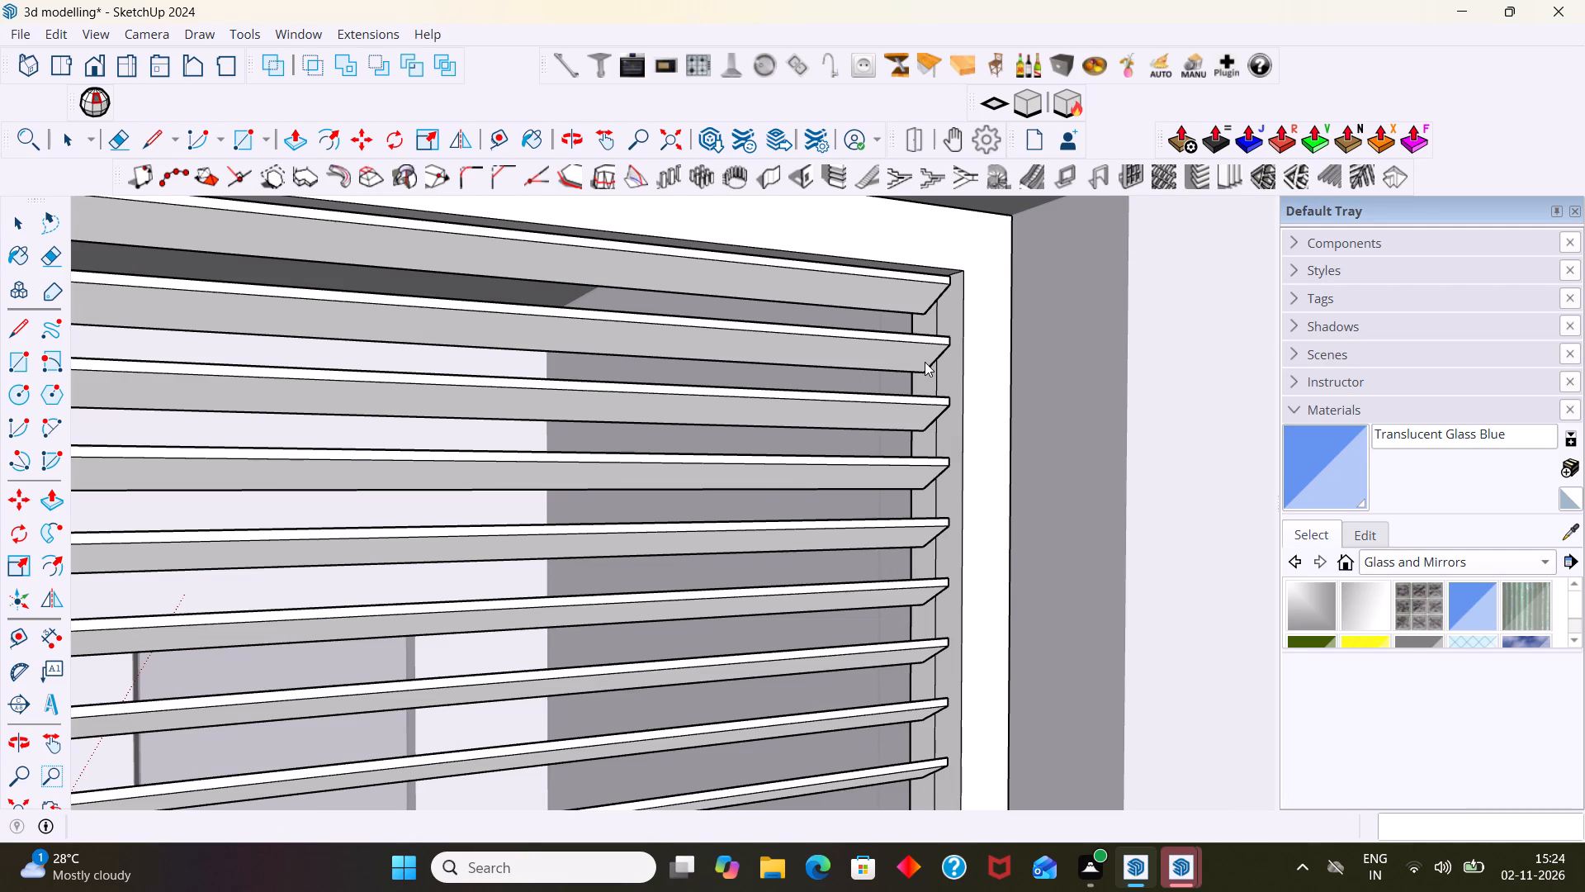
scroll(920, 384, down, 11)
middle_drag(917, 495, 953, 642)
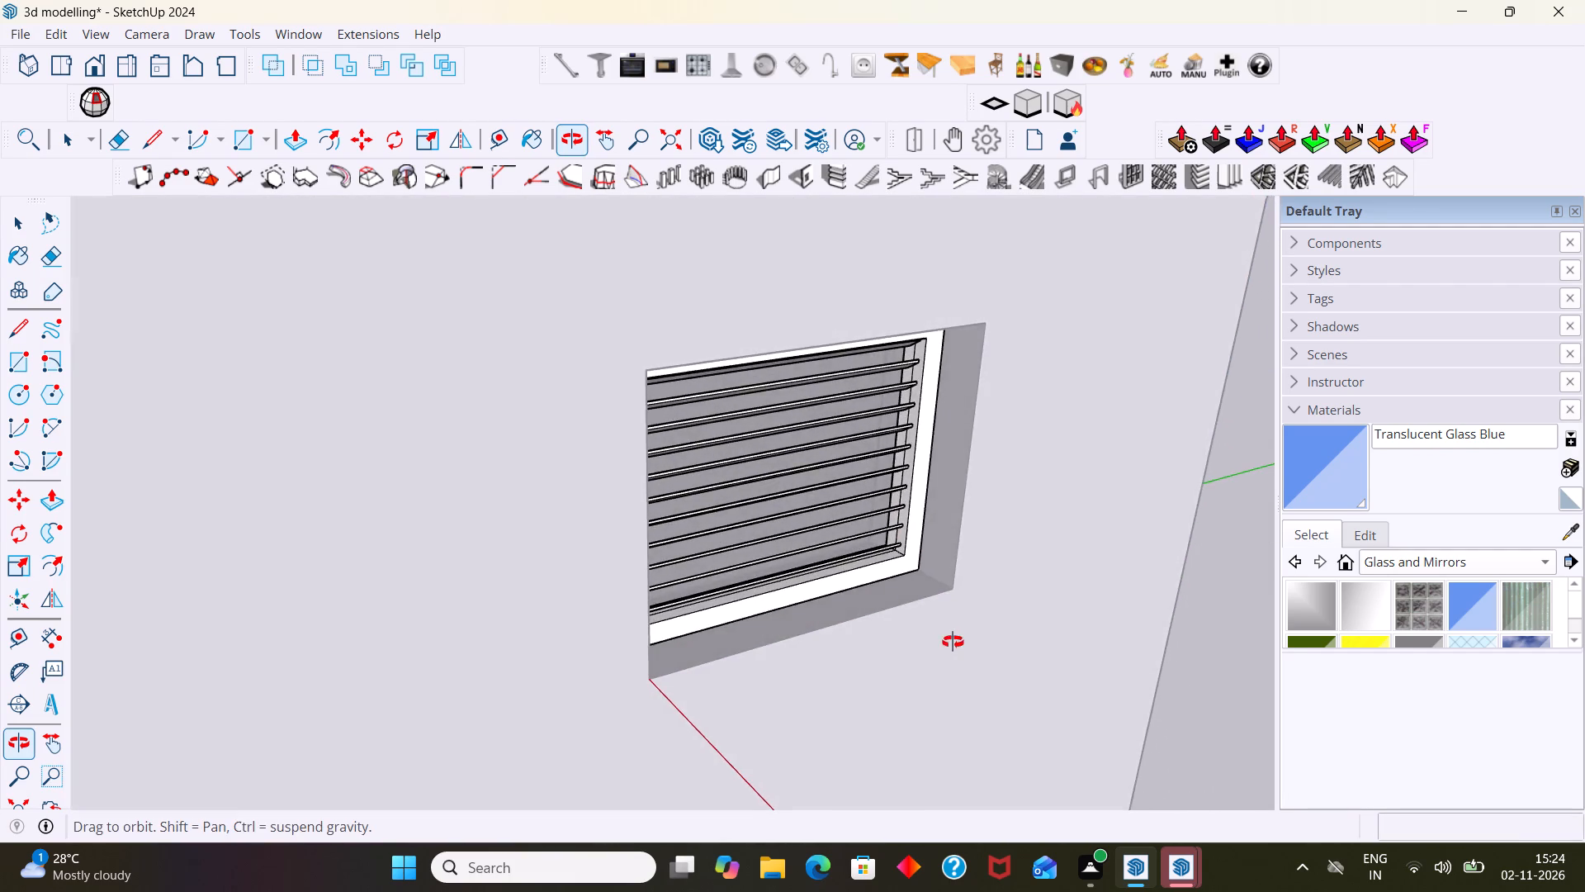
middle_drag(953, 642, 962, 638)
middle_drag(982, 615, 769, 410)
scroll(691, 394, down, 2)
middle_drag(696, 409, 694, 547)
scroll(676, 515, down, 6)
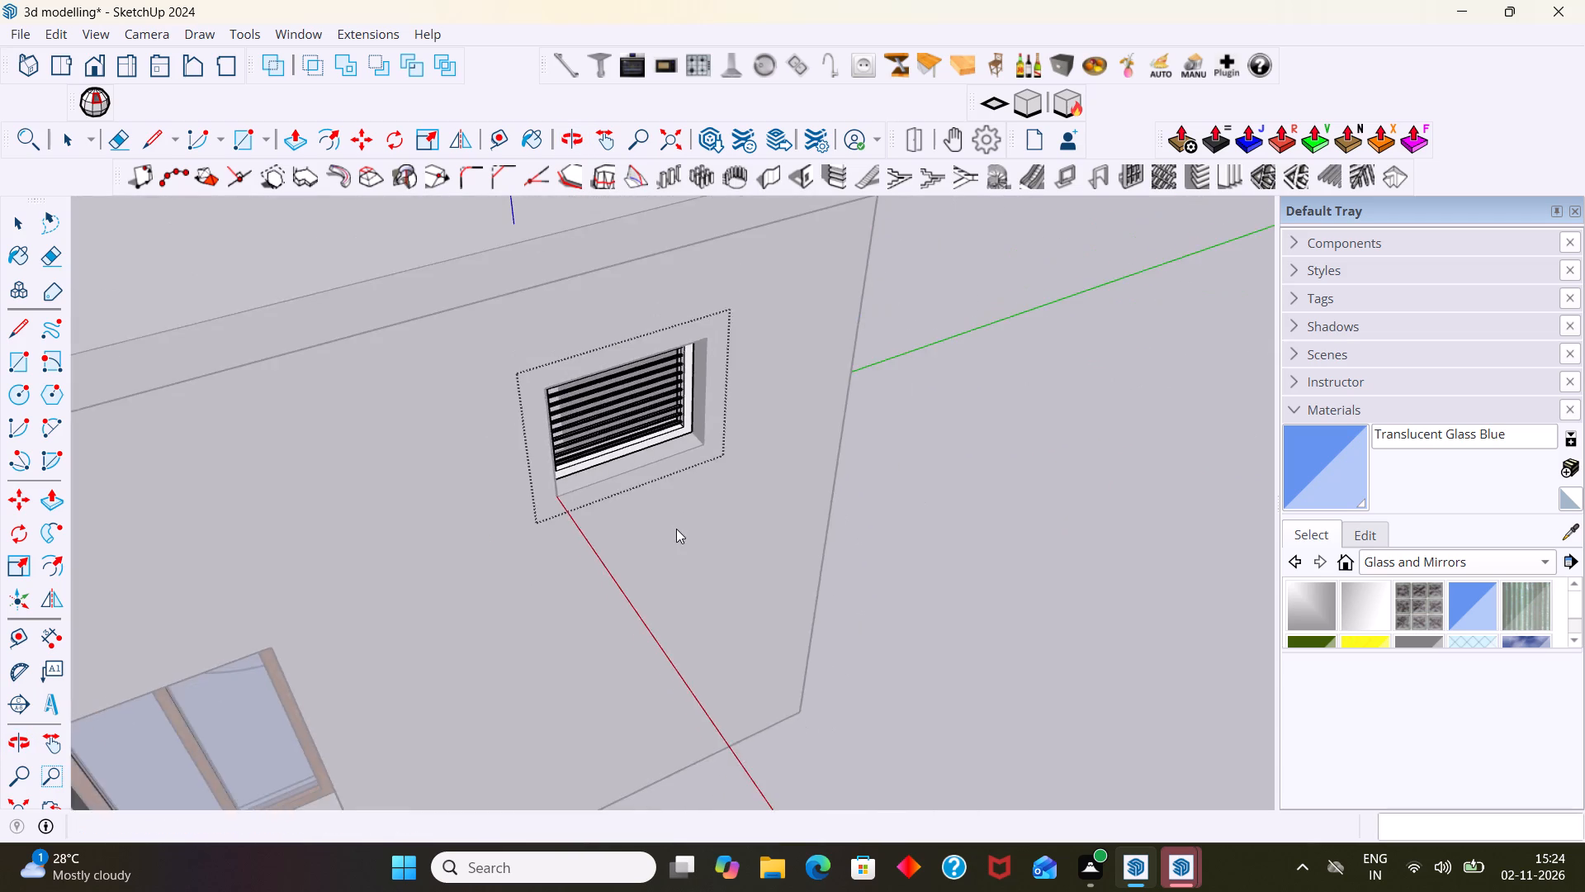
middle_drag(676, 529, 500, 409)
scroll(478, 320, up, 14)
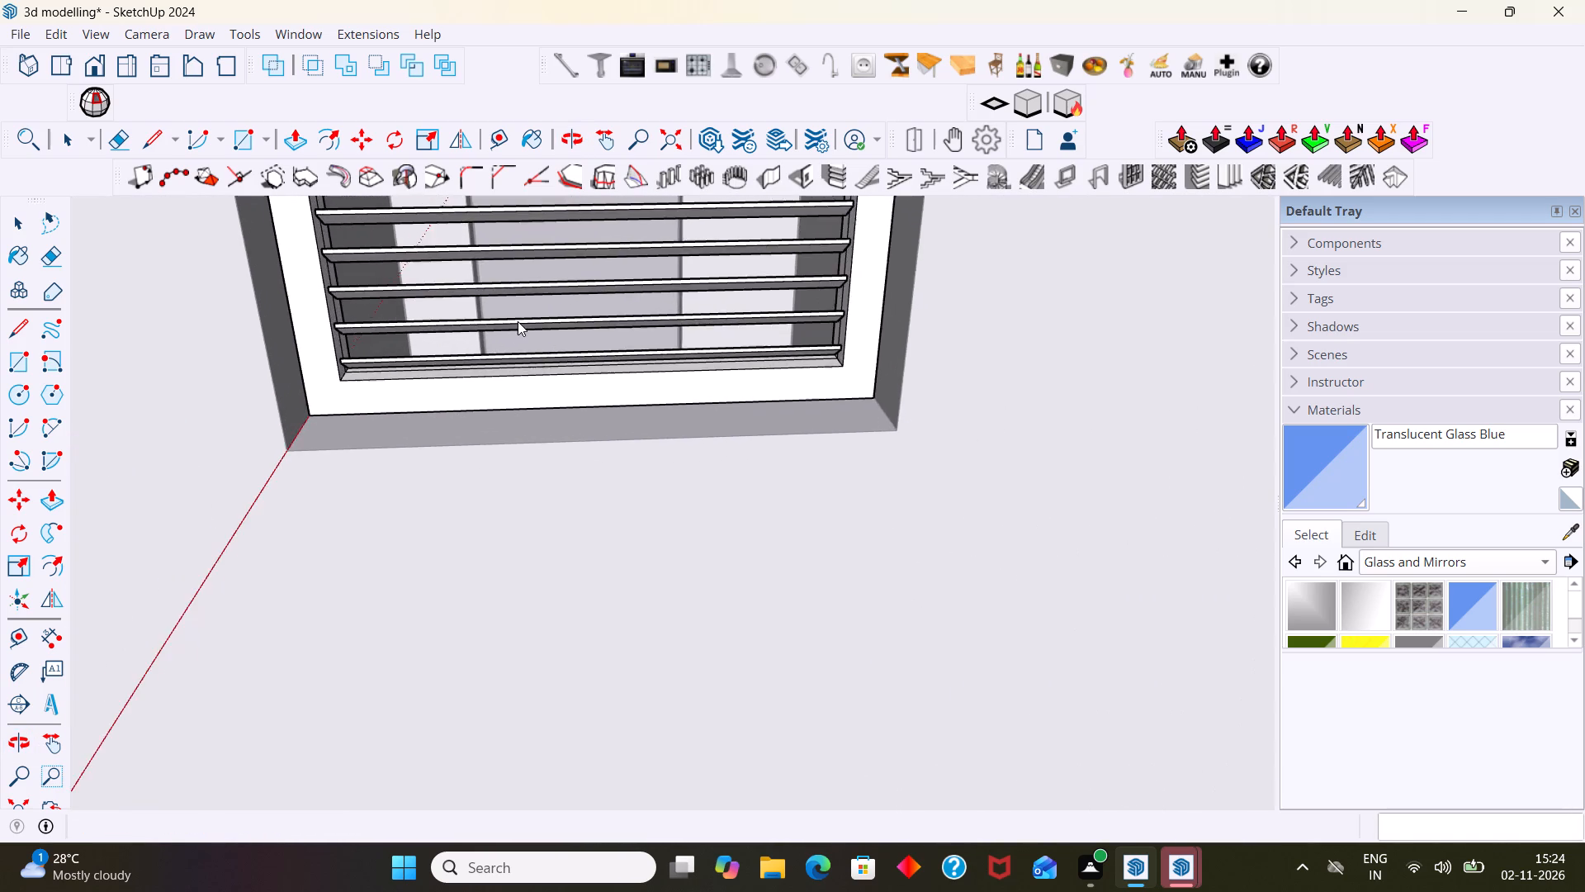
scroll(518, 321, down, 7)
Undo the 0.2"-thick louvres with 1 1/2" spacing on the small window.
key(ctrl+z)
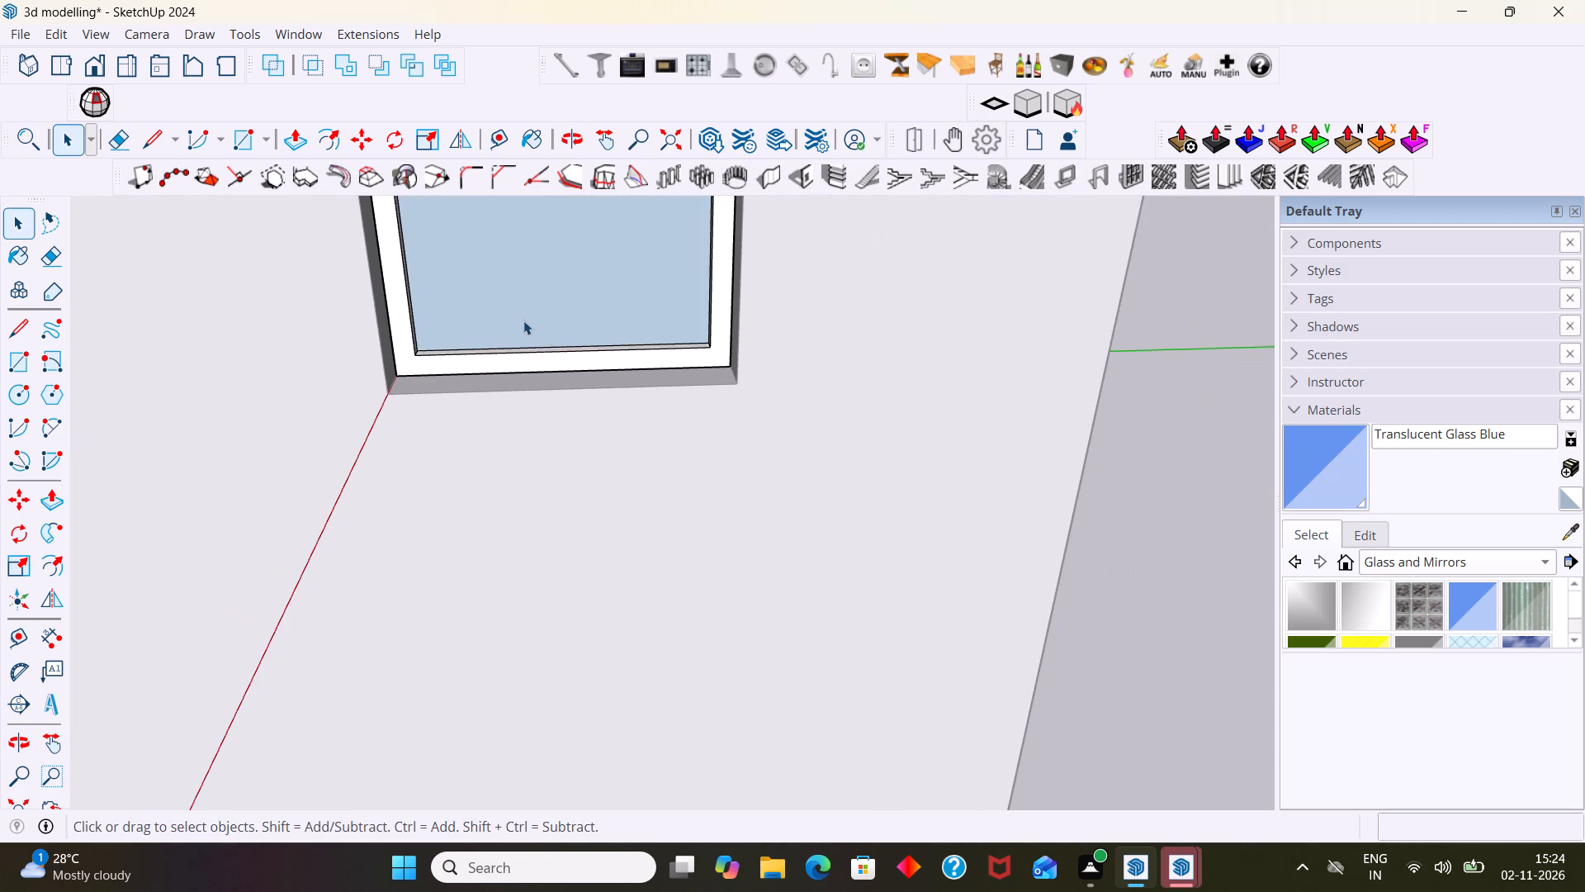
Create horizontal louvres in the middle of the small window's pane with 2" spacing, 3/16" thickness and 1" depth.
click(527, 320)
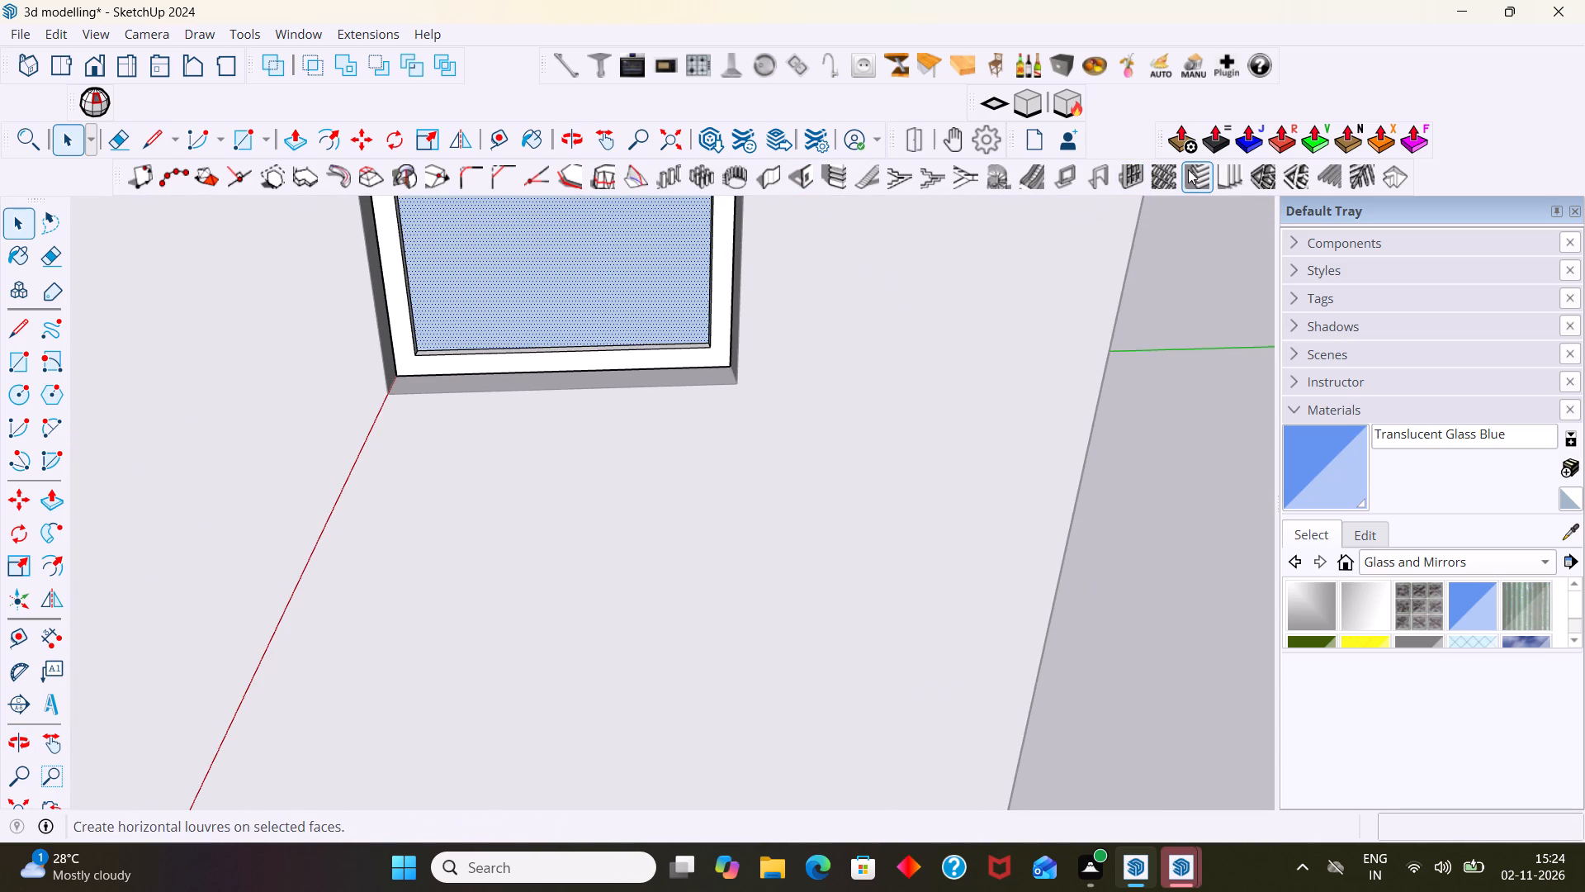
click(1196, 176)
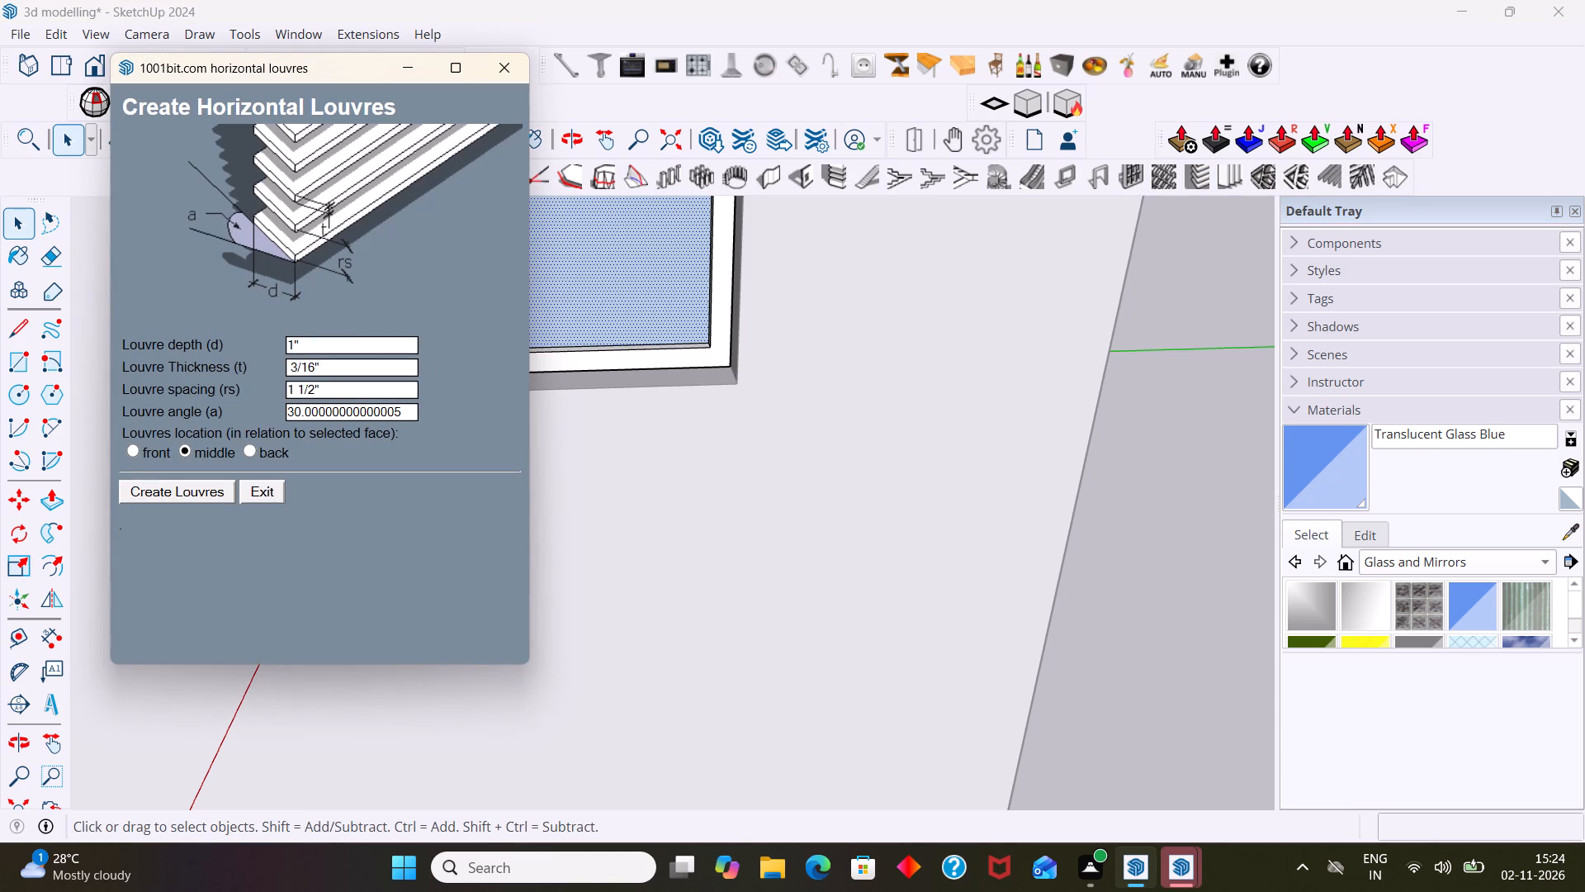
click(334, 390)
text(2")
click(170, 491)
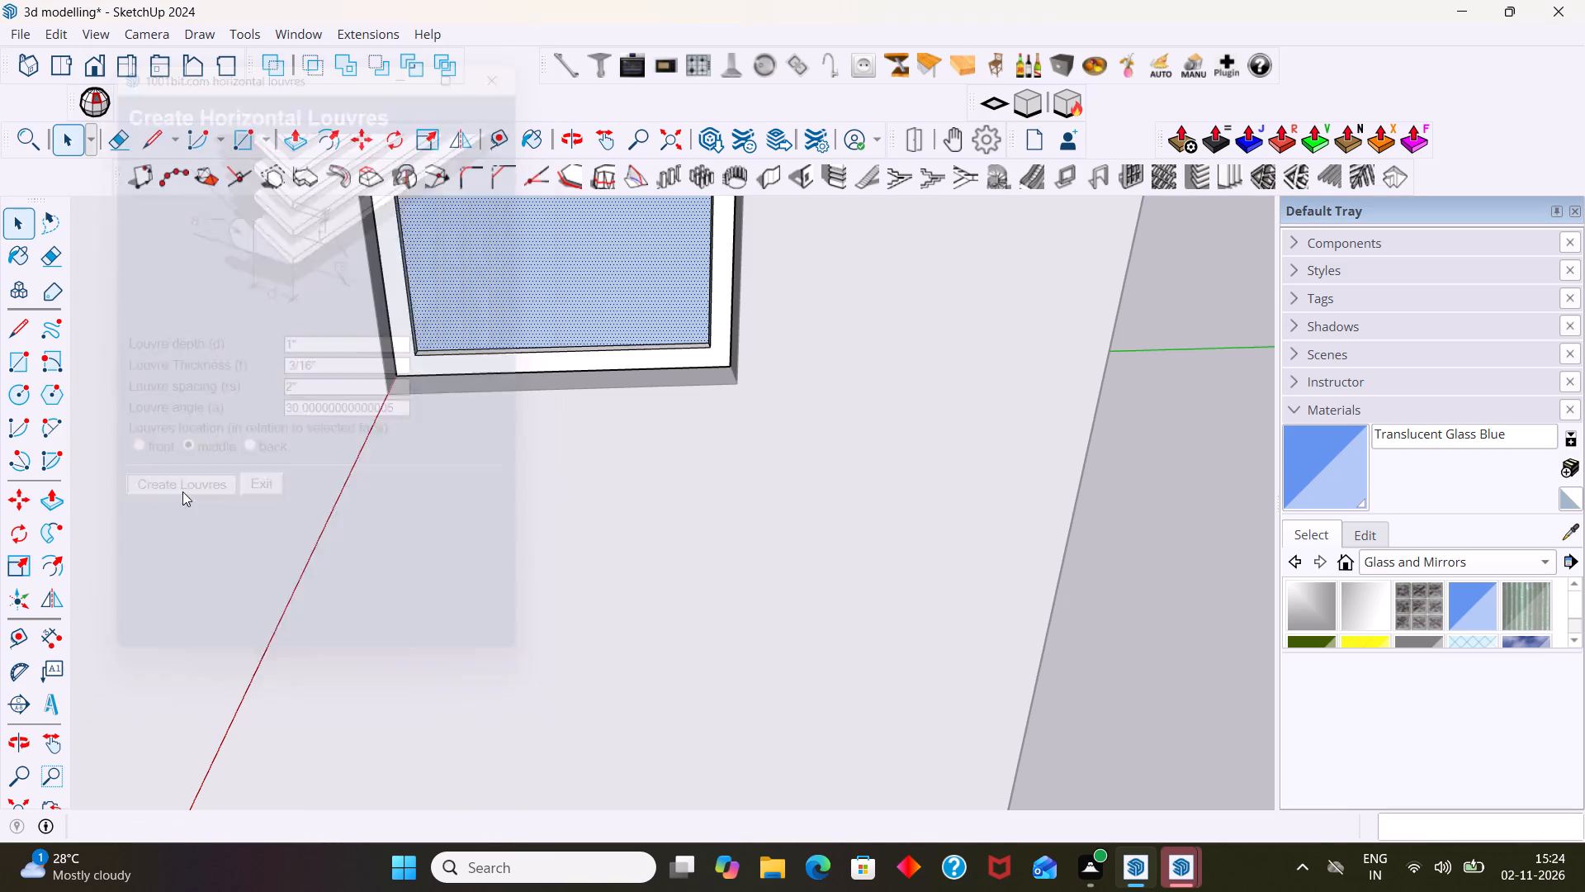
Examine the louvres with 2" spacing on the small window up close and from different angles.
scroll(441, 391, up, 2)
middle_drag(439, 387, 520, 387)
scroll(528, 385, down, 6)
shift+middle_drag(539, 396, 604, 470)
middle_drag(610, 447, 632, 491)
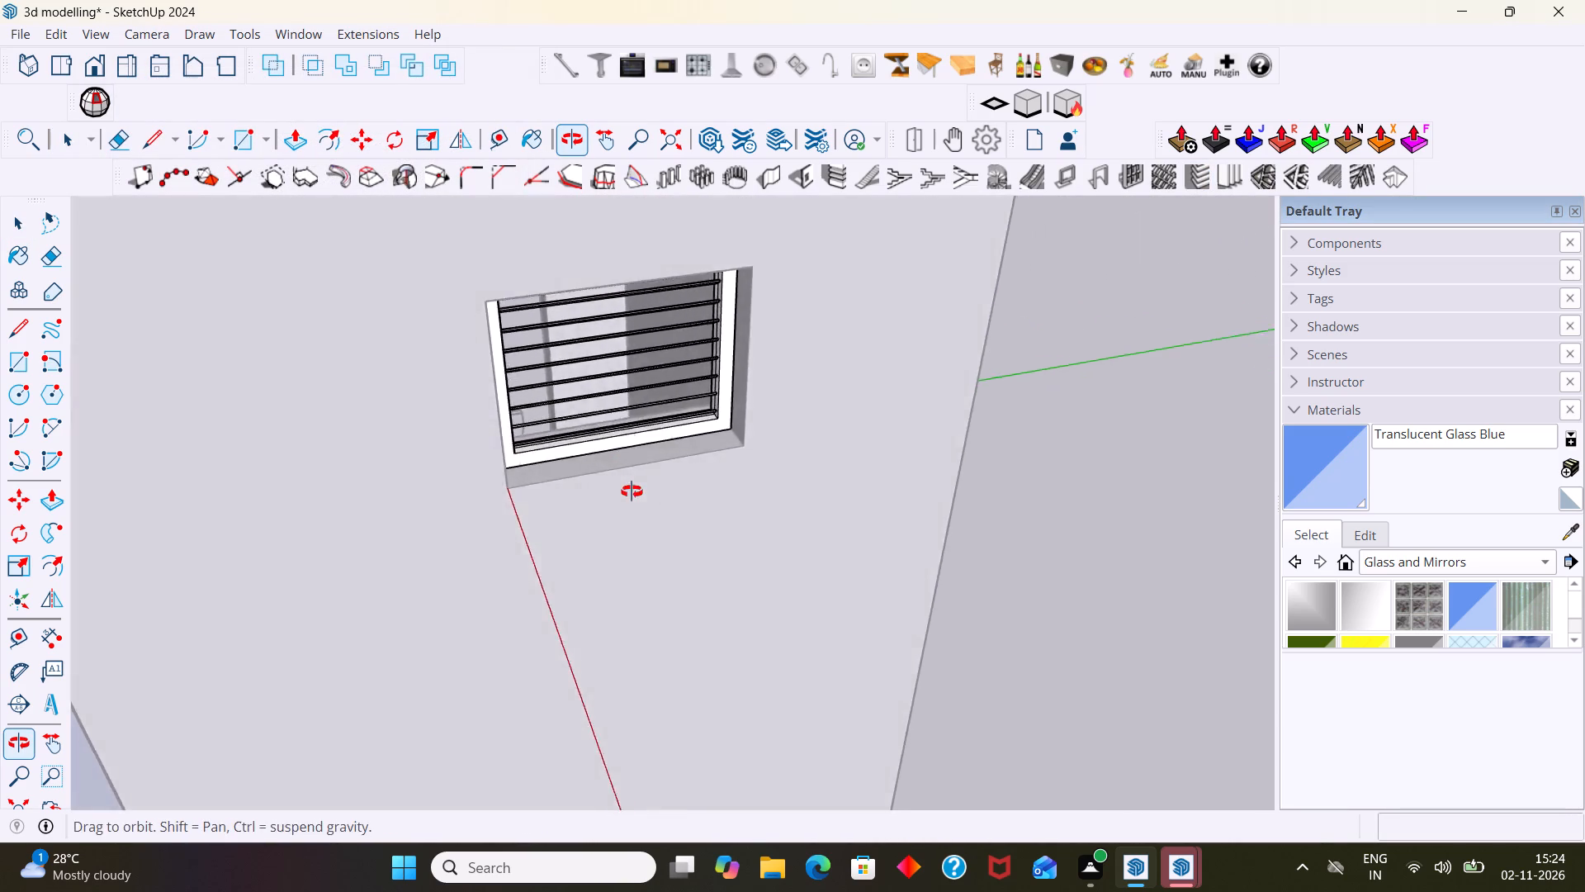
middle_drag(632, 491, 822, 396)
scroll(658, 365, up, 3)
middle_drag(637, 343, 523, 310)
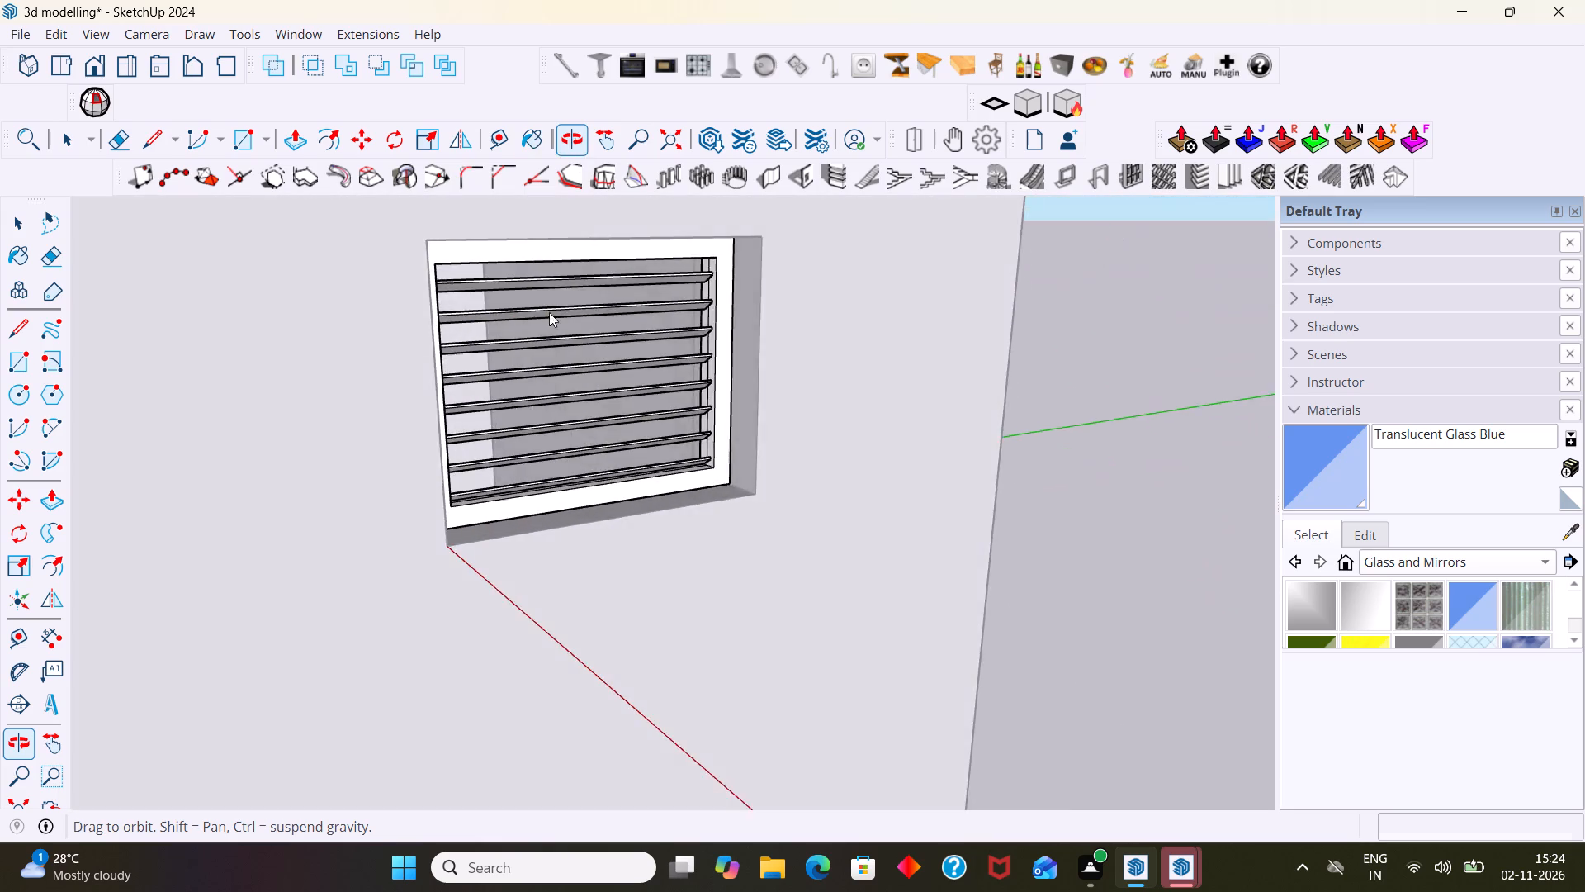
scroll(651, 289, down, 3)
scroll(658, 302, up, 10)
scroll(618, 362, down, 10)
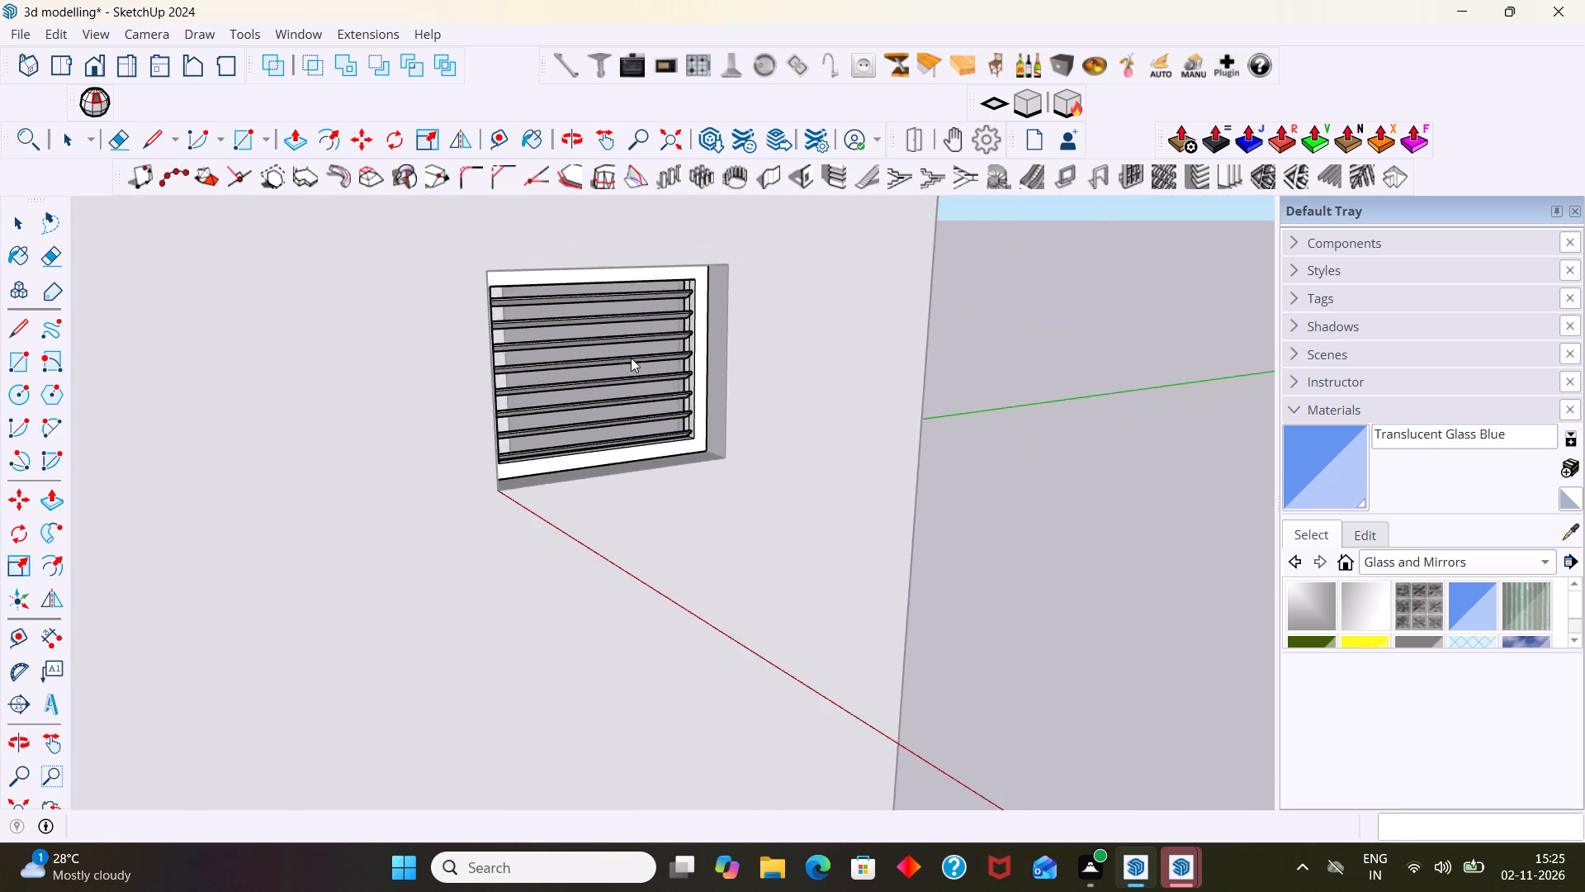
scroll(631, 358, down, 3)
middle_drag(622, 361, 637, 430)
scroll(638, 424, up, 10)
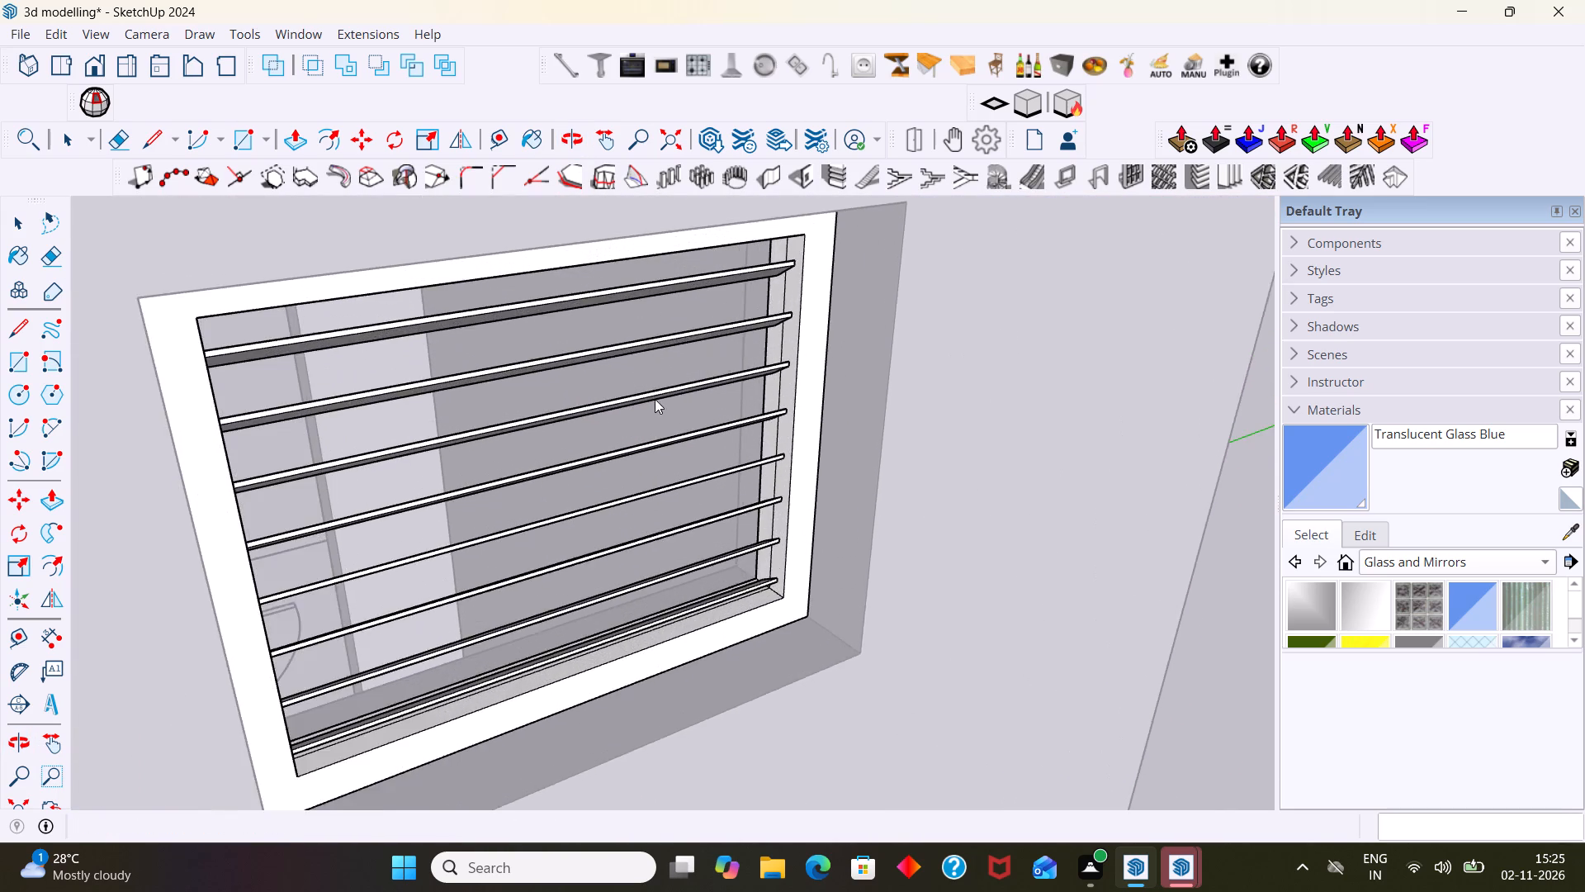
scroll(655, 399, up, 4)
scroll(689, 382, down, 3)
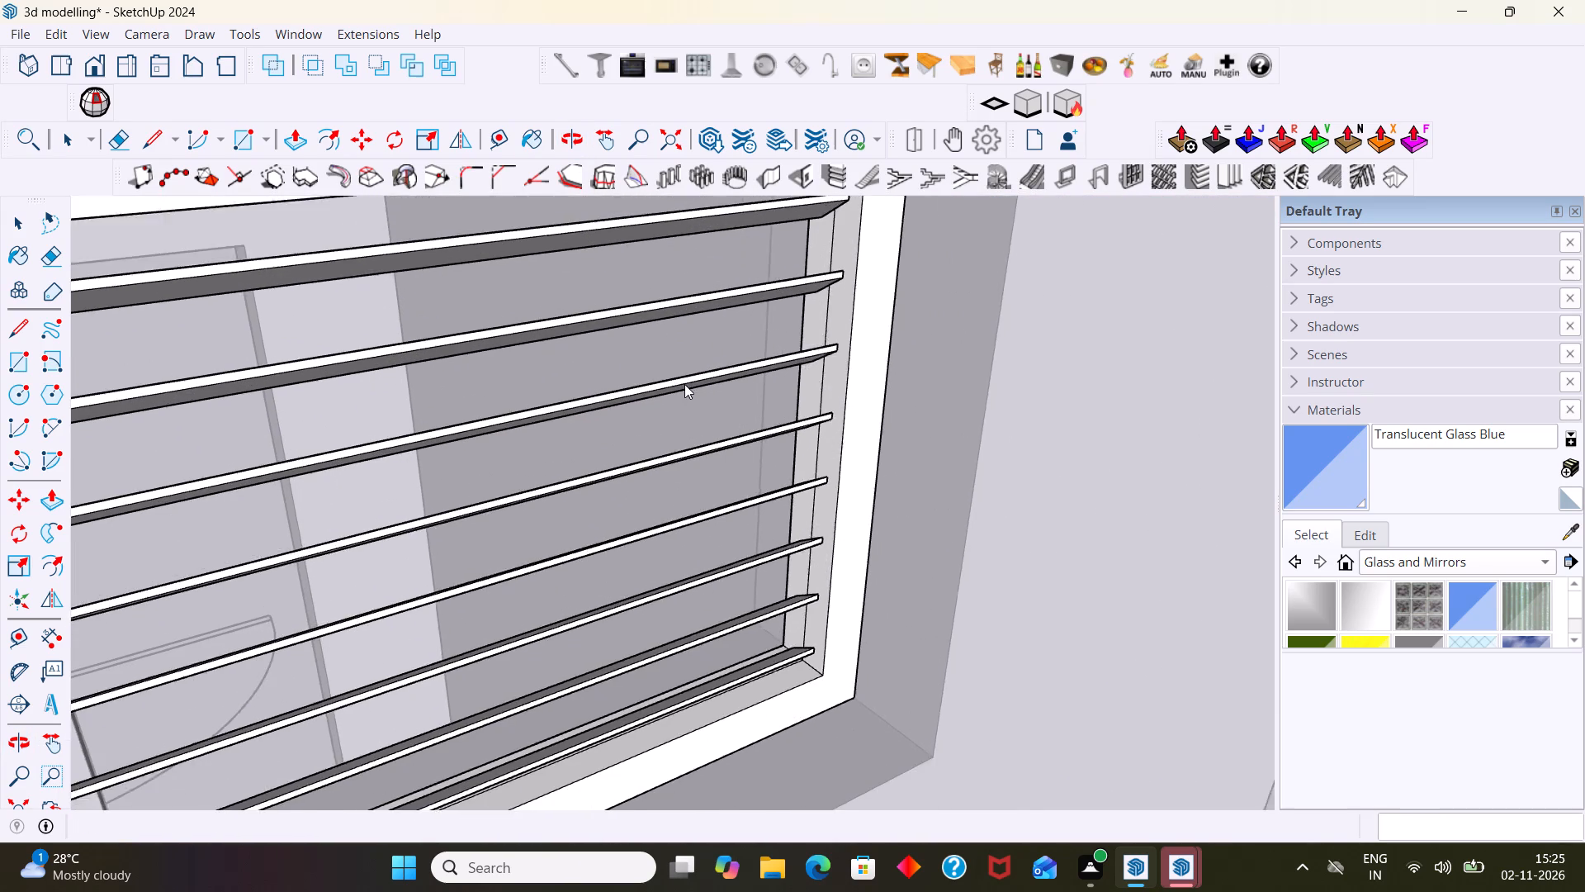
scroll(684, 384, down, 3)
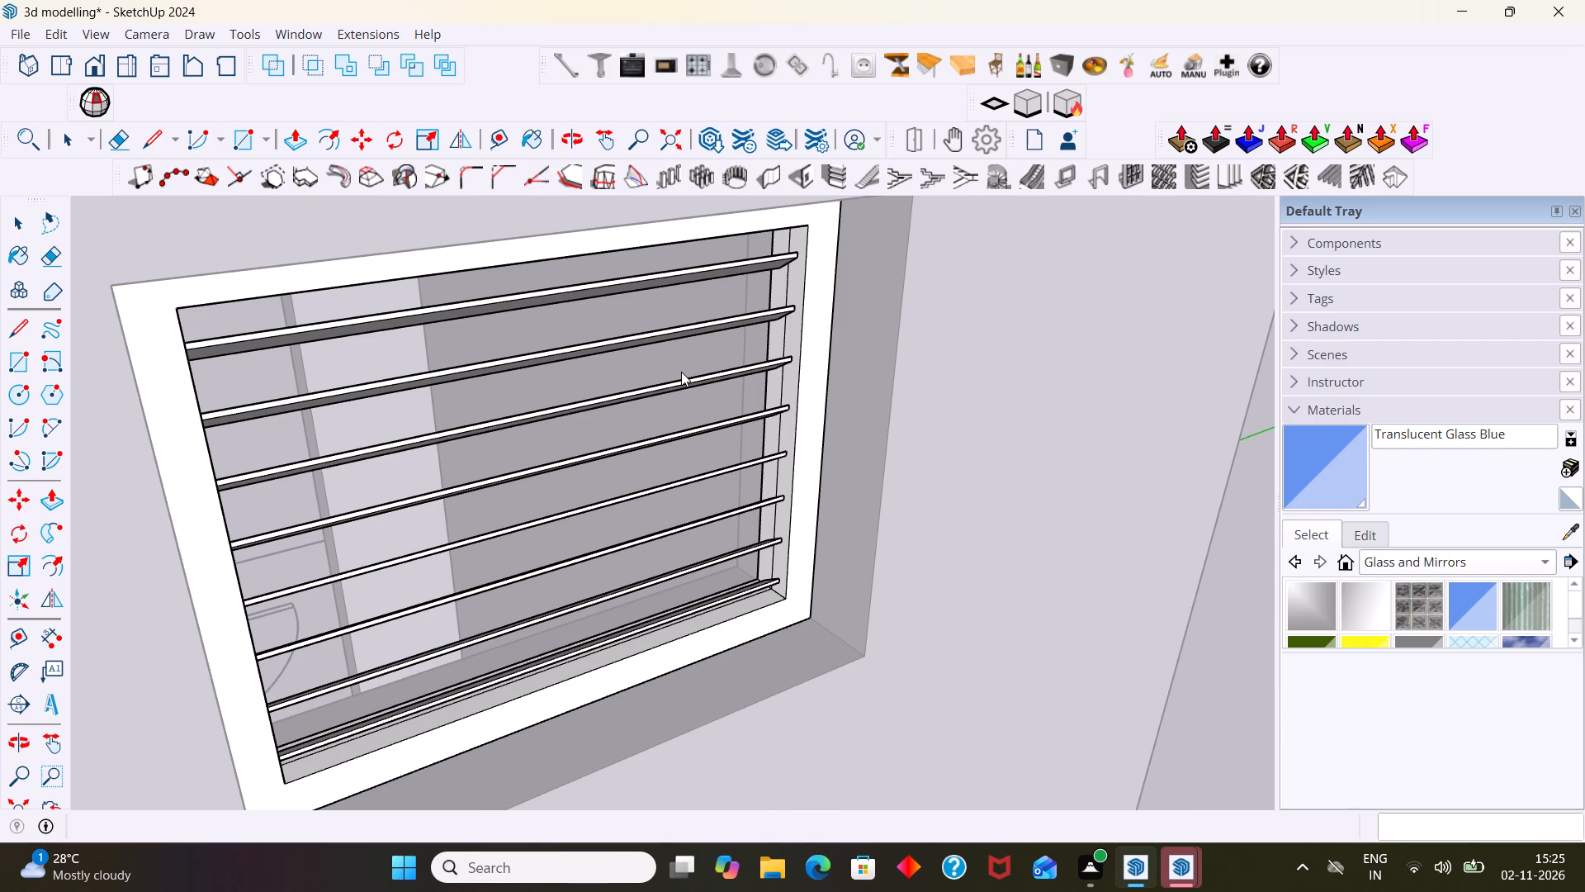
middle_drag(656, 389, 601, 259)
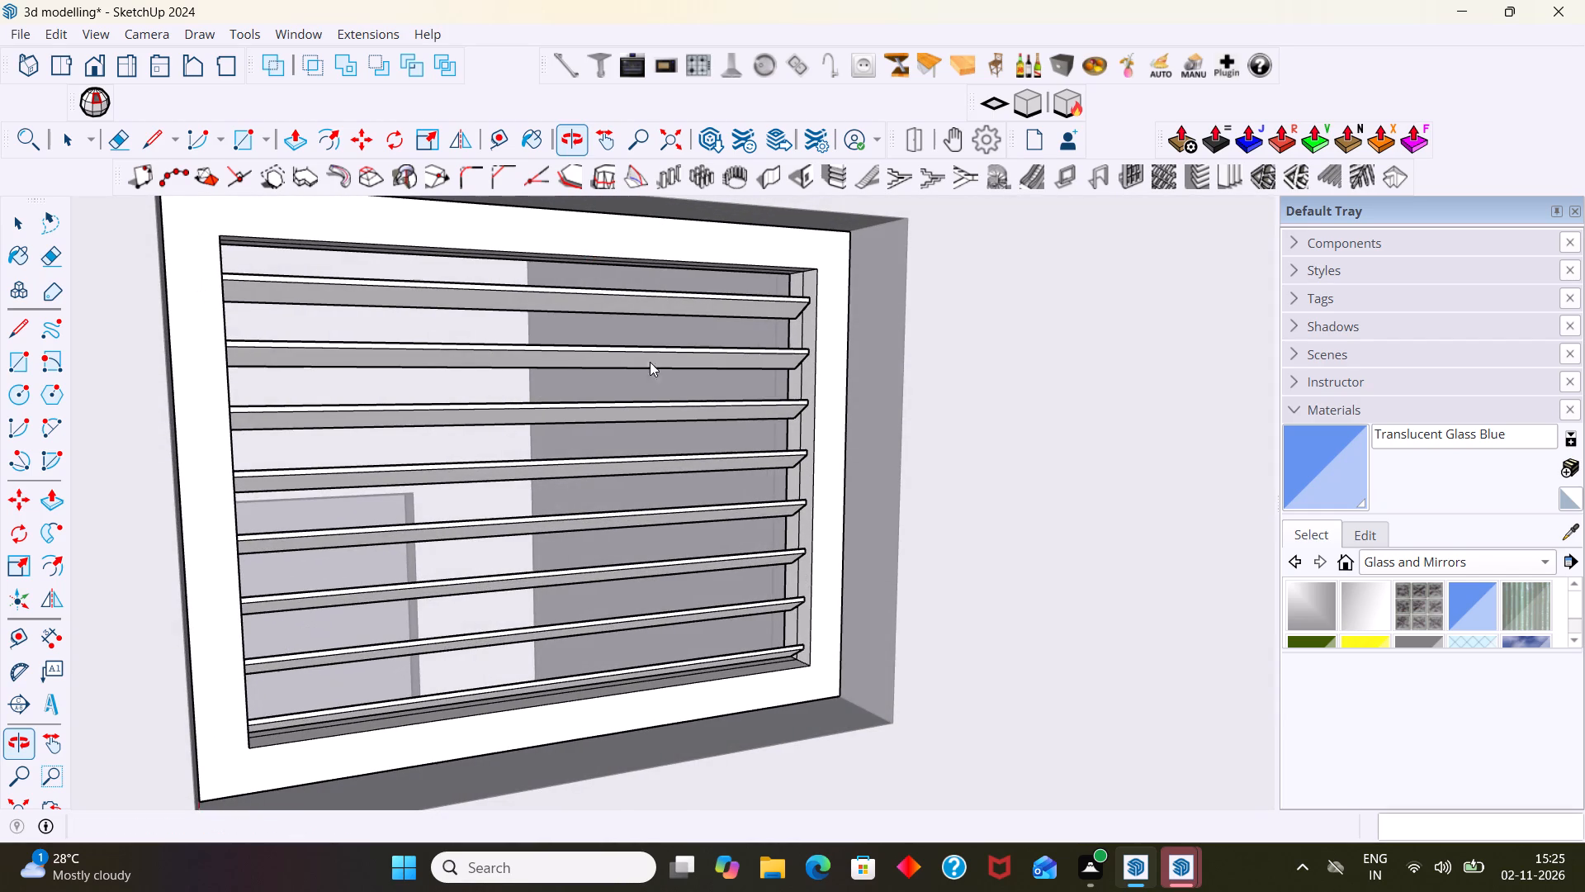
scroll(661, 401, up, 5)
scroll(660, 415, down, 8)
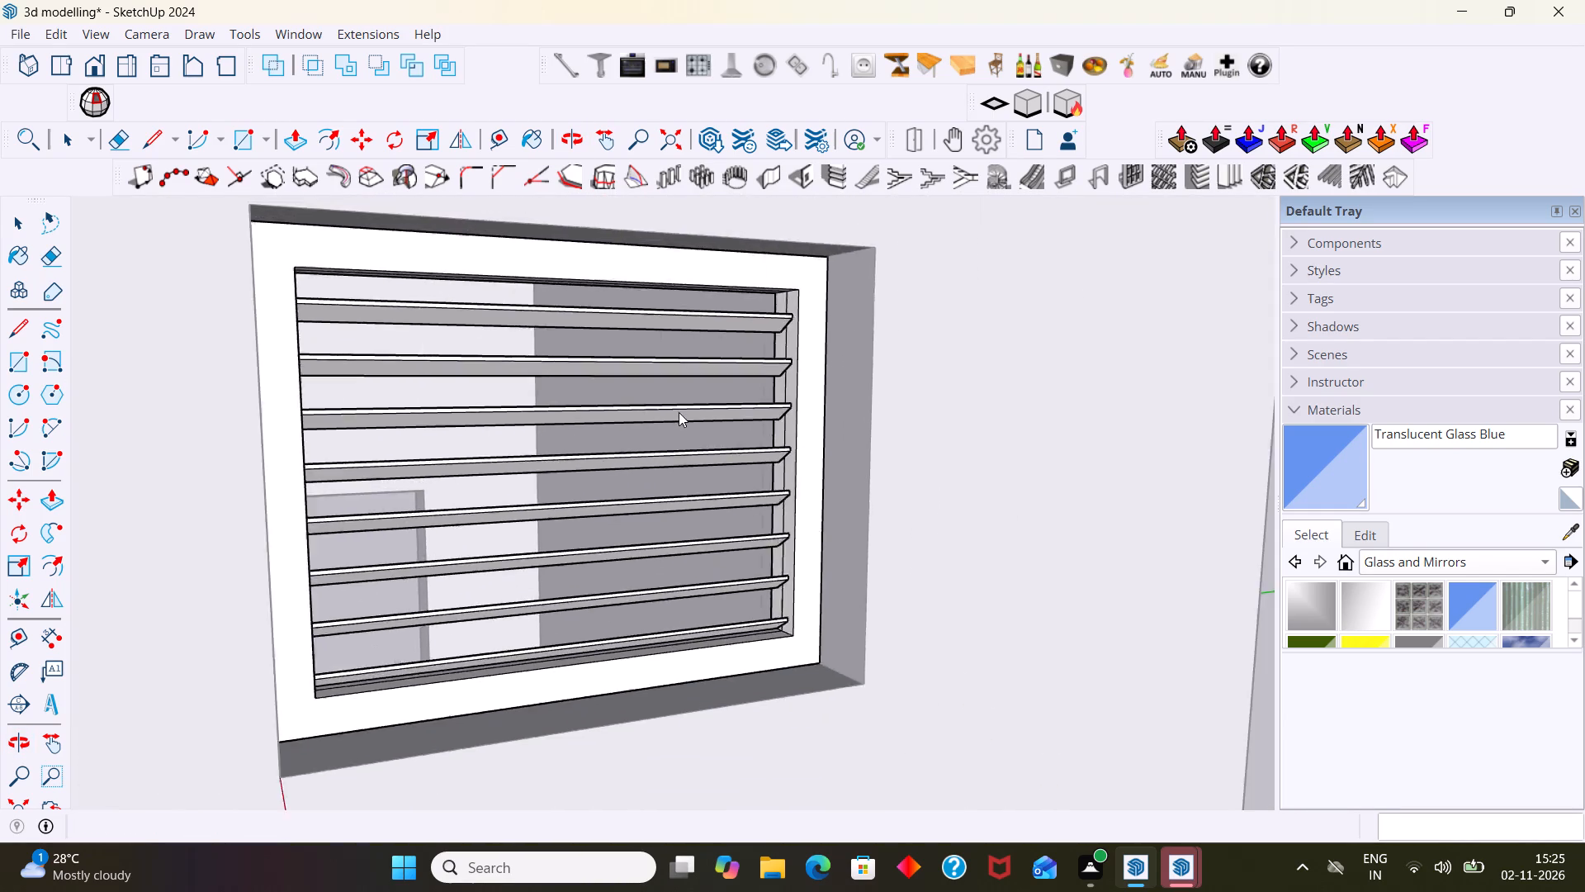
scroll(679, 412, down, 1)
scroll(668, 392, up, 3)
Paint the small window's louvres with the Translucent Glass Blue material.
click(655, 357)
double_click(658, 359)
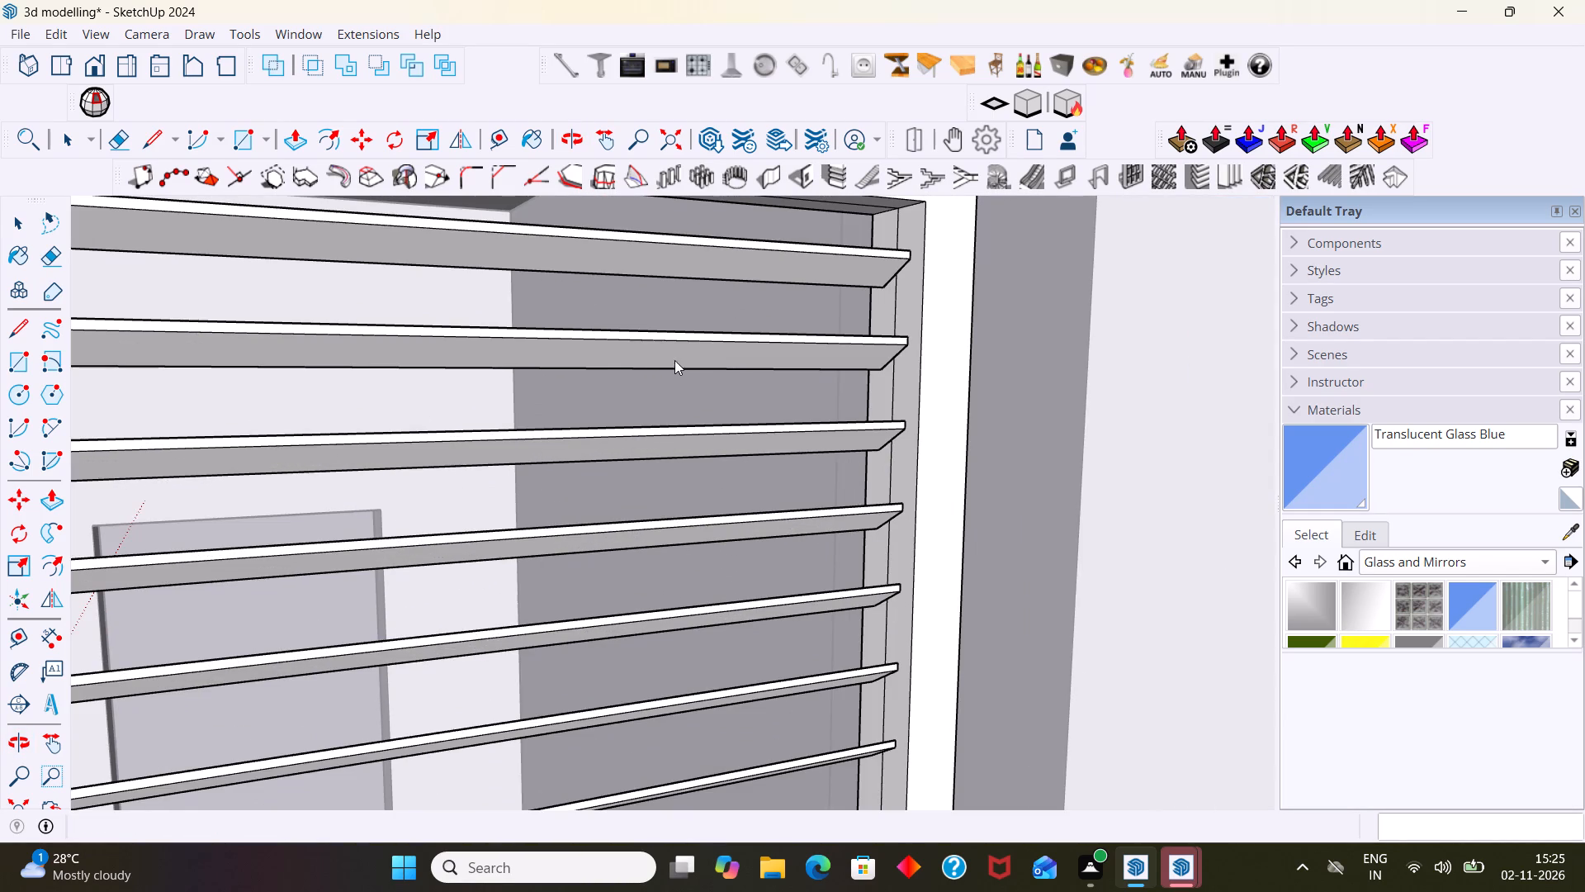
scroll(690, 362, down, 6)
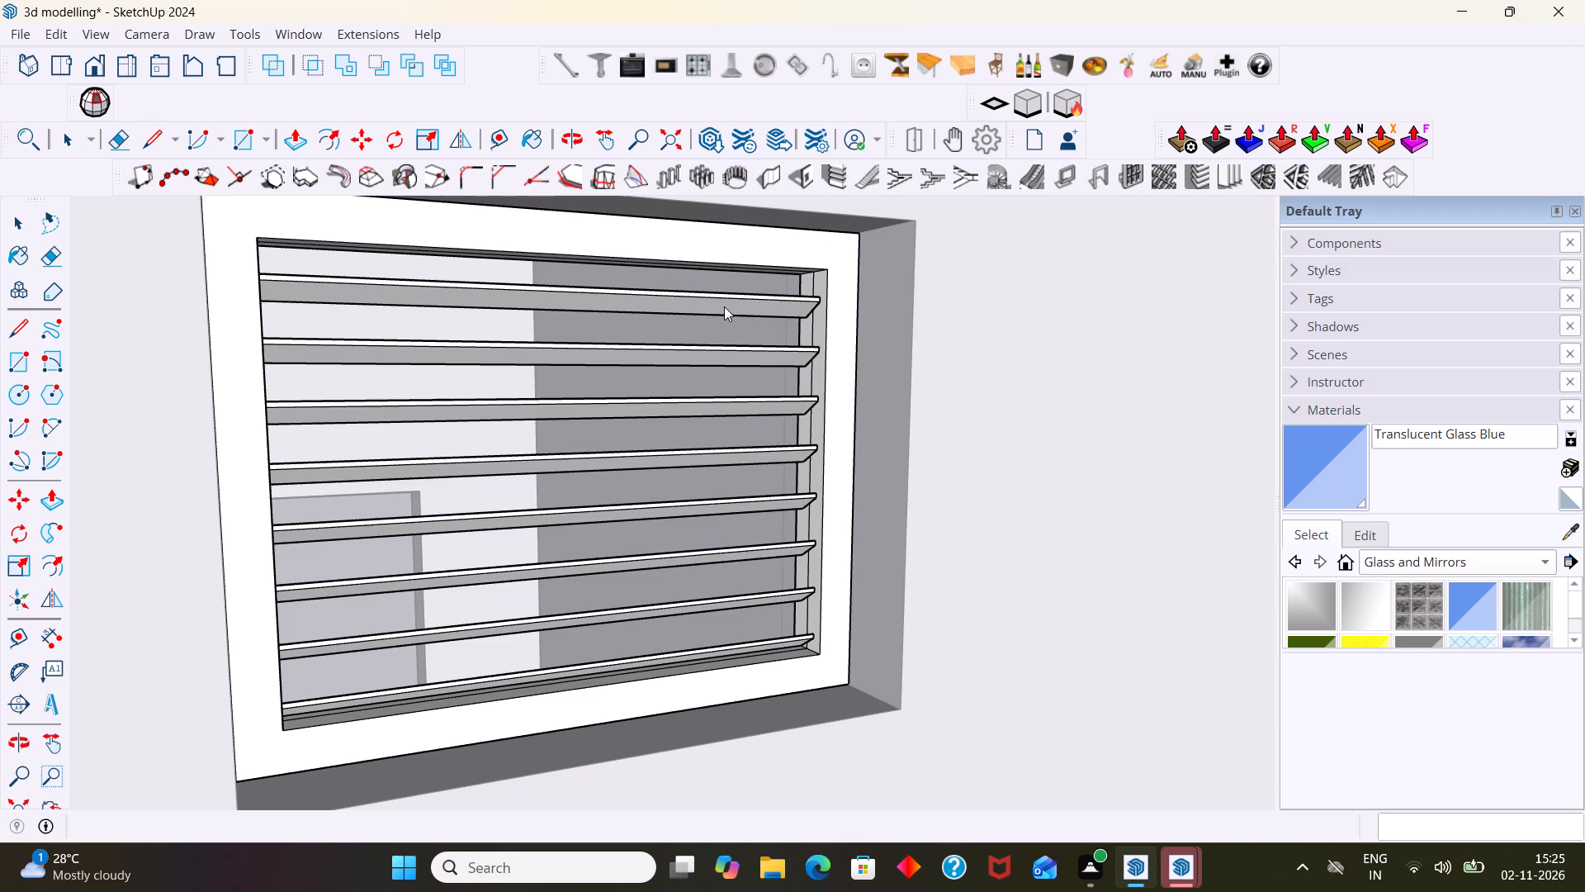
click(724, 306)
scroll(764, 363, down, 3)
click(1336, 462)
scroll(655, 461, up, 2)
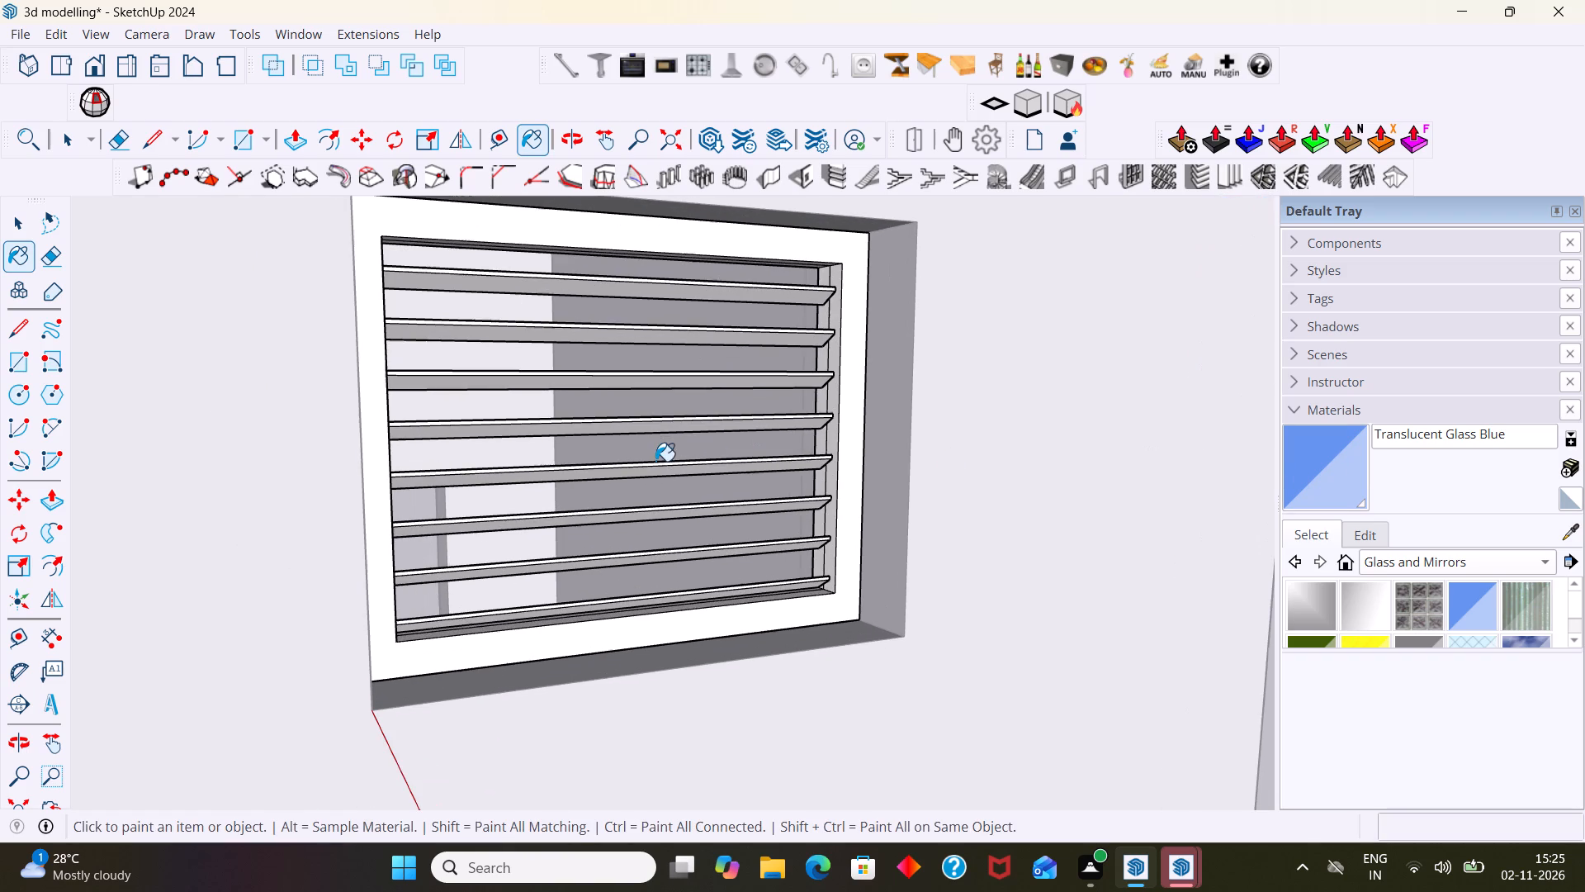
click(662, 471)
scroll(703, 473, down, 5)
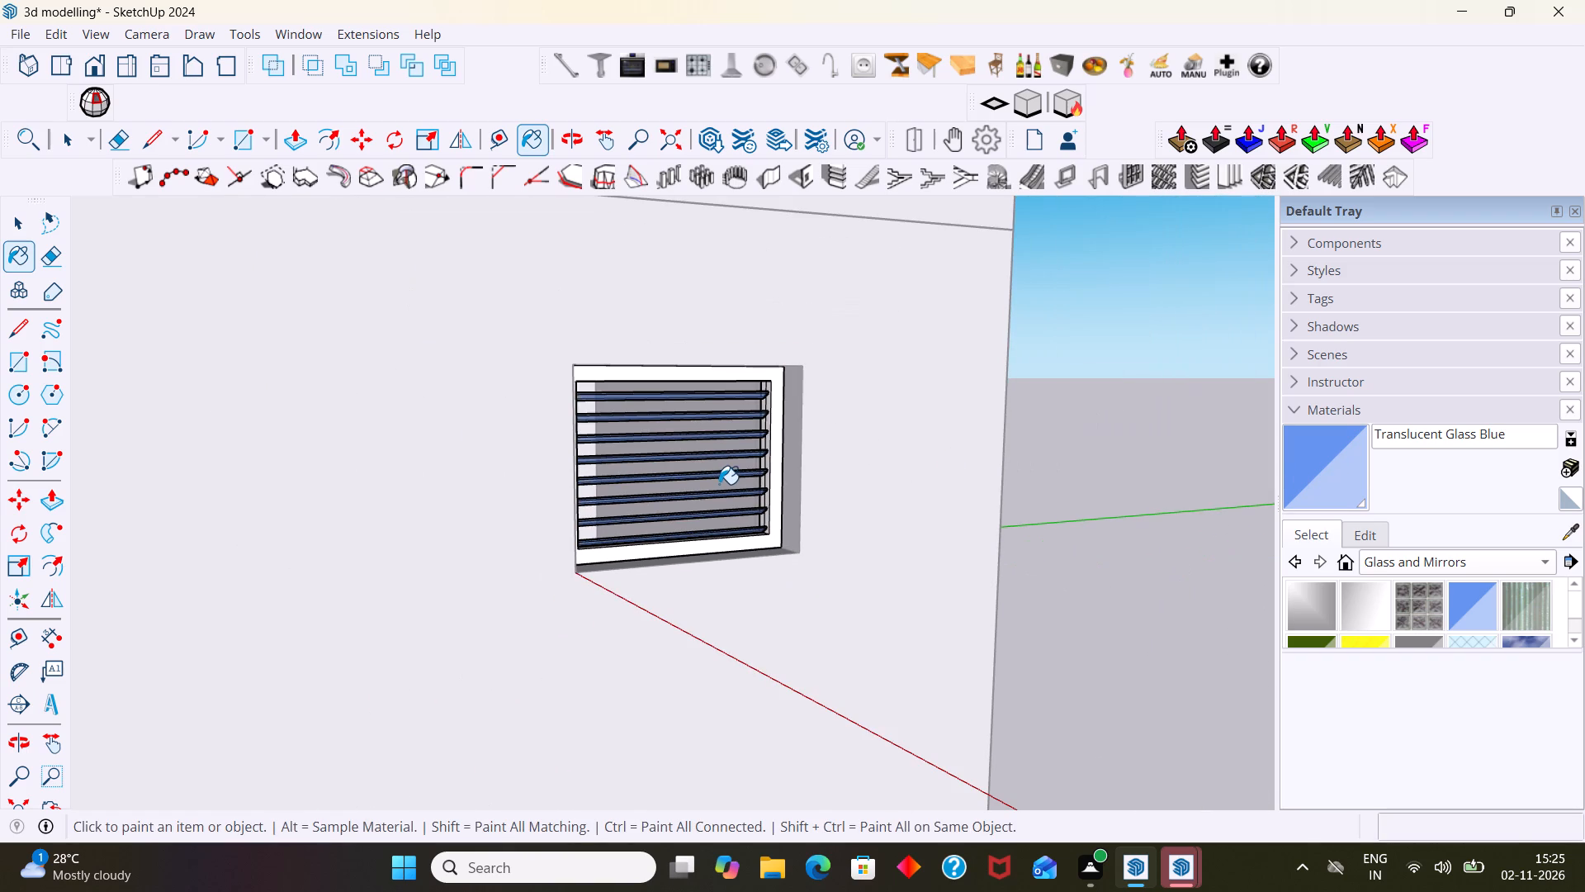
key(space)
click(1129, 429)
Delete the extra vertical edge dividing the right inner side face of the small window's frame.
scroll(613, 498, up, 3)
middle_drag(616, 498, 821, 605)
scroll(759, 467, up, 2)
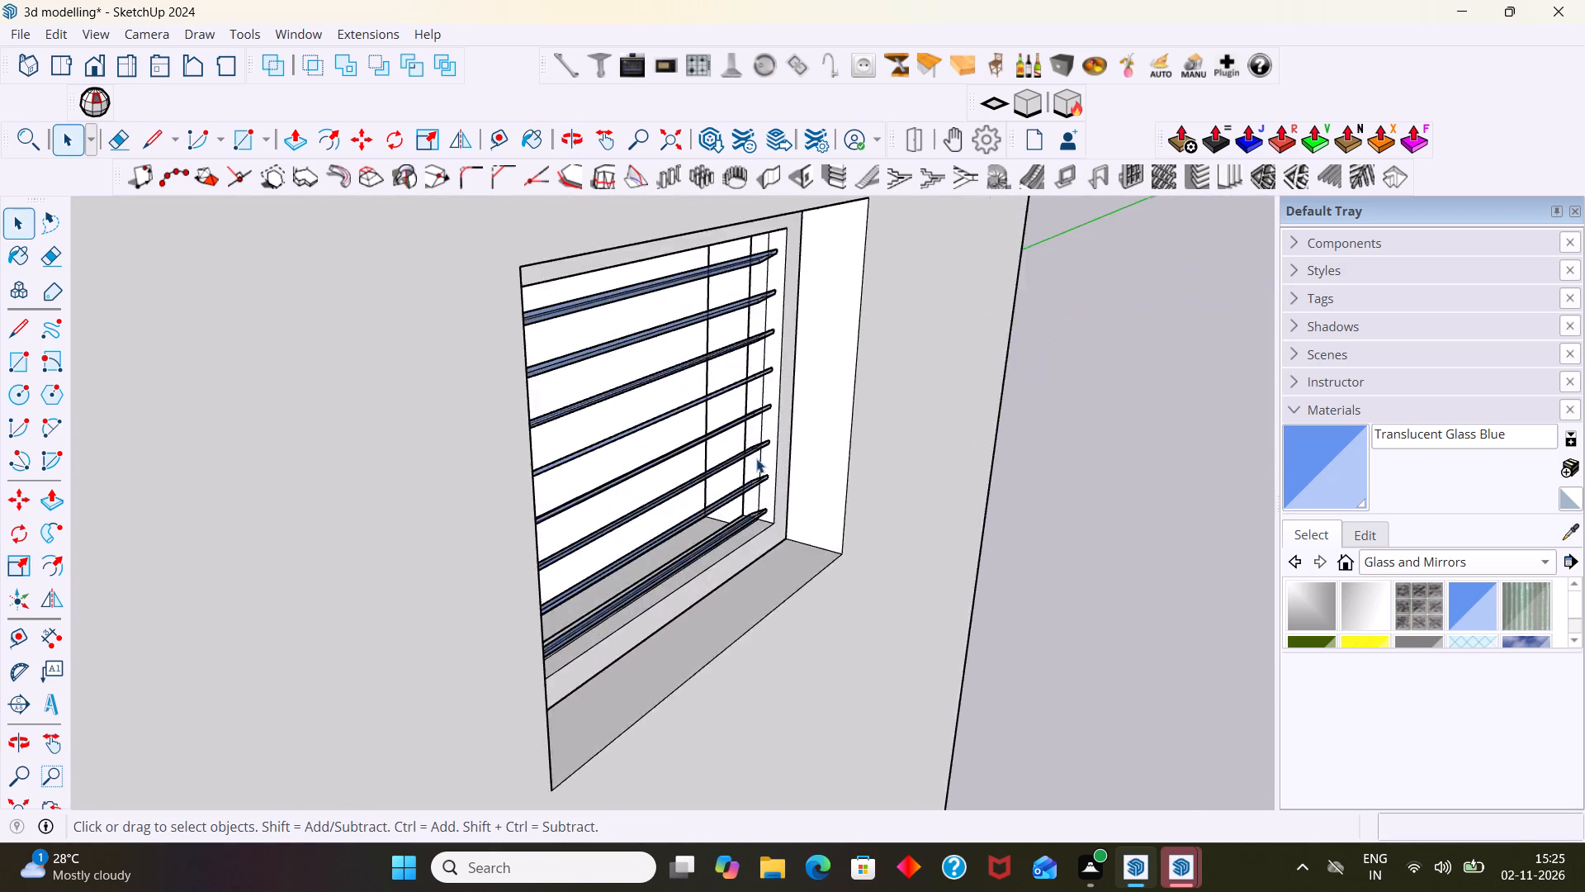
scroll(756, 458, up, 9)
middle_drag(776, 501, 712, 340)
scroll(717, 350, down, 3)
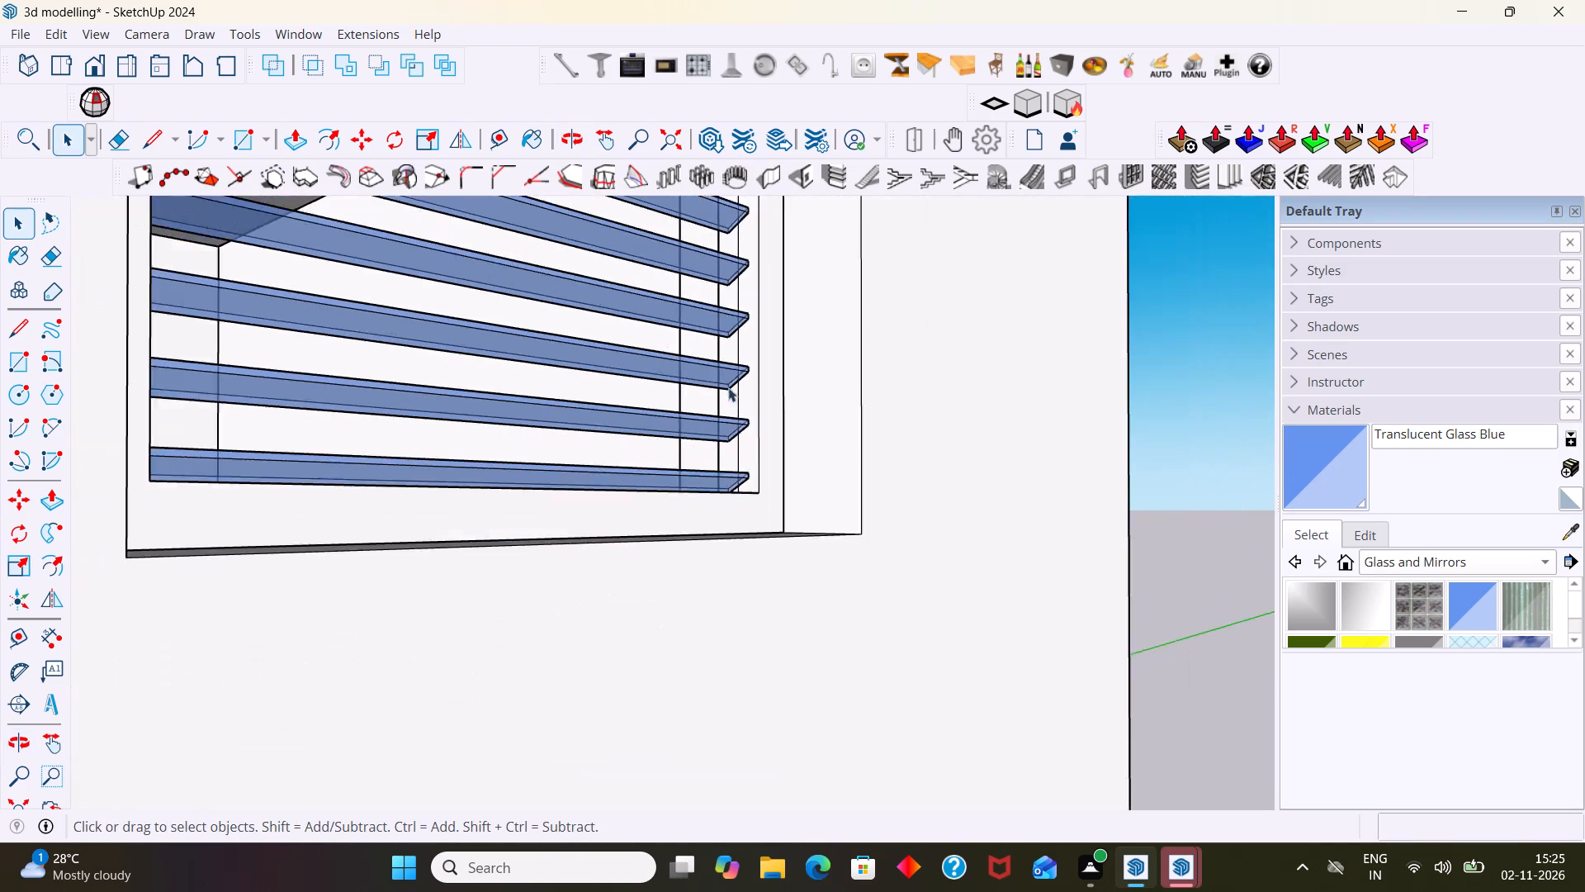
scroll(728, 387, down, 20)
middle_drag(729, 384, 528, 462)
scroll(605, 402, up, 4)
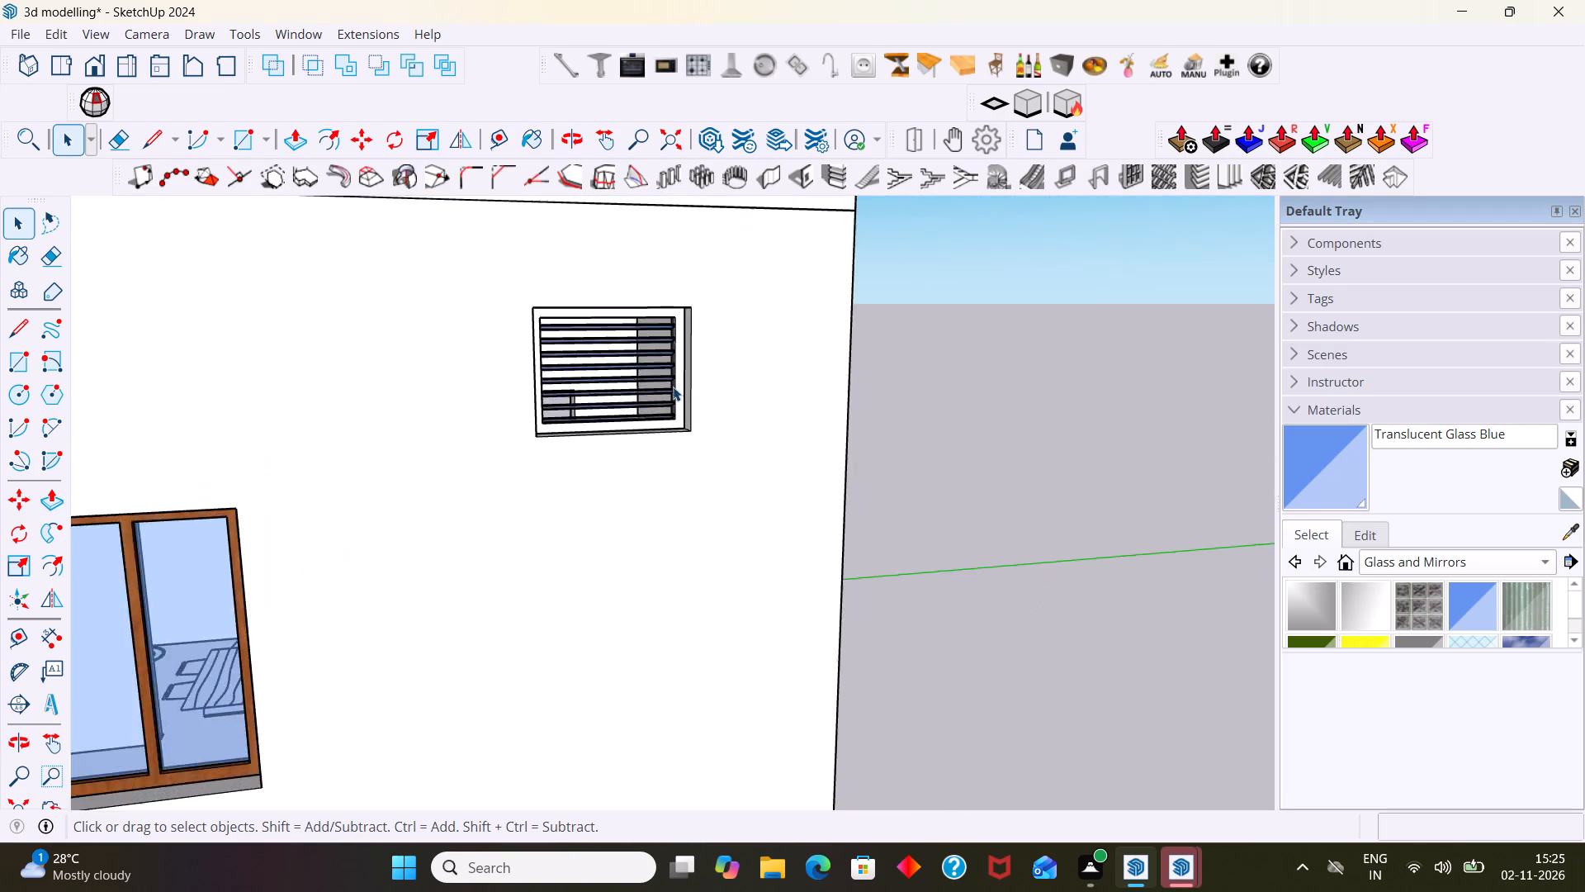
scroll(673, 387, up, 14)
middle_drag(636, 448, 870, 451)
scroll(869, 451, up, 7)
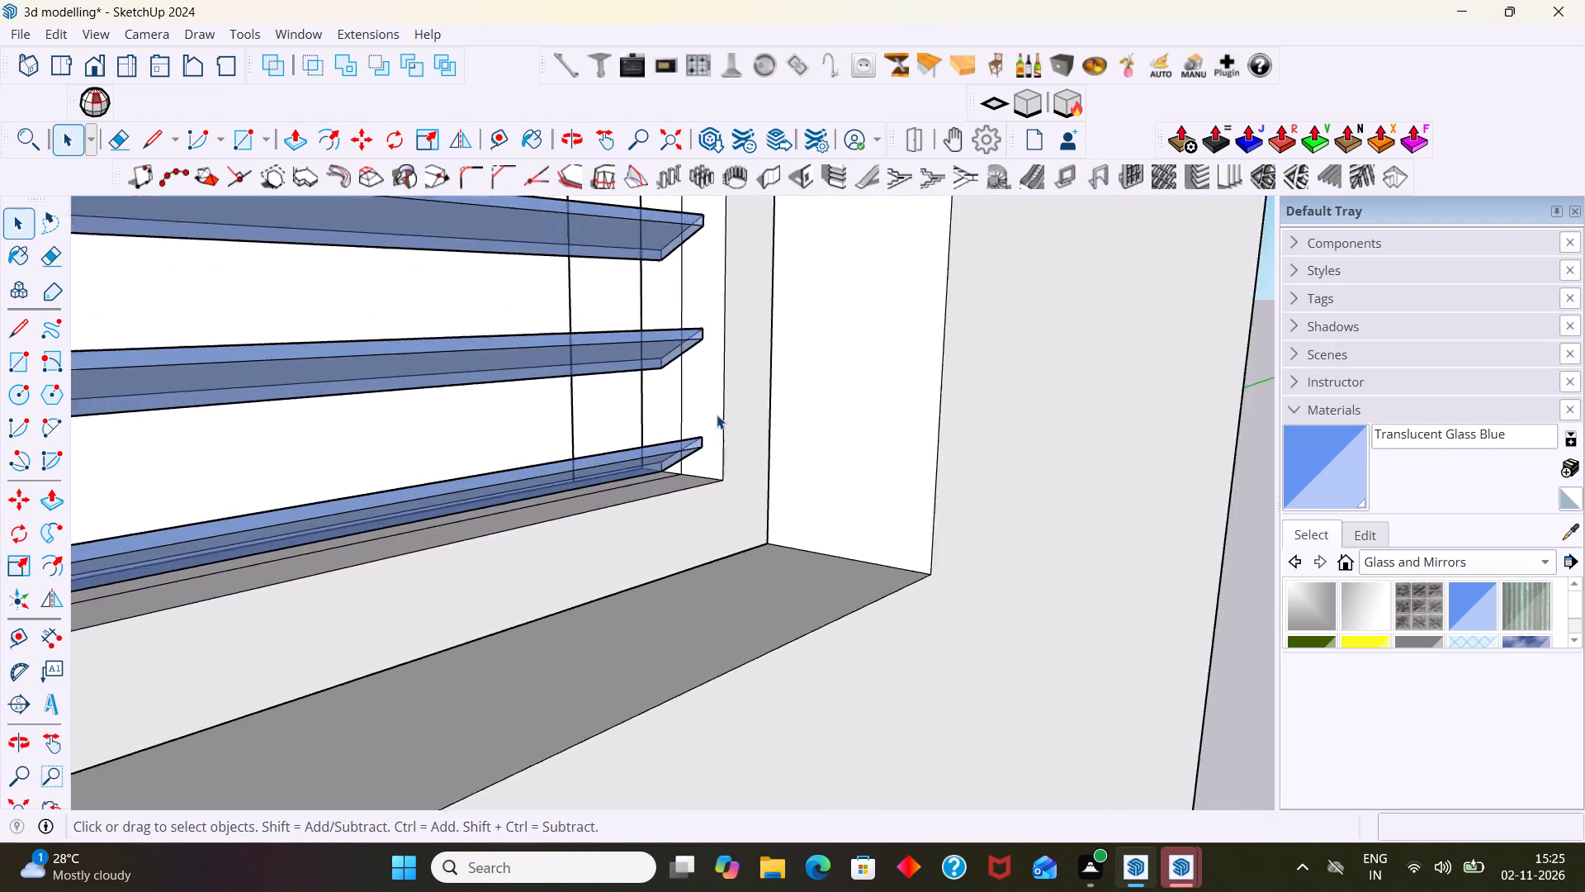
scroll(717, 415, up, 1)
middle_drag(719, 410, 888, 445)
scroll(704, 412, up, 3)
click(711, 401)
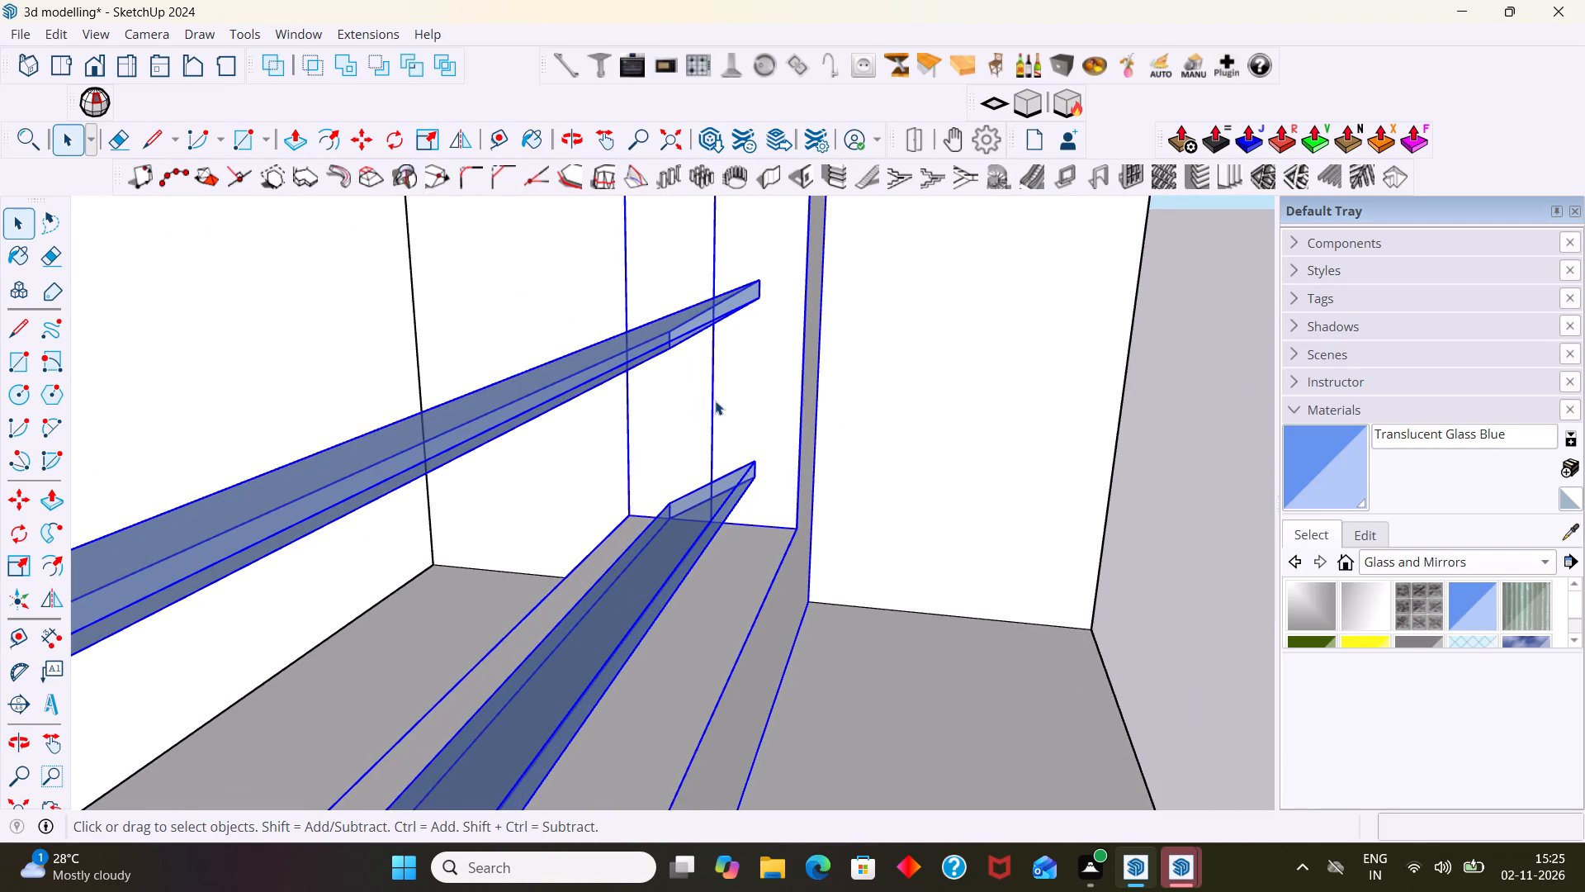
triple_click(711, 401)
click(711, 401)
click(716, 405)
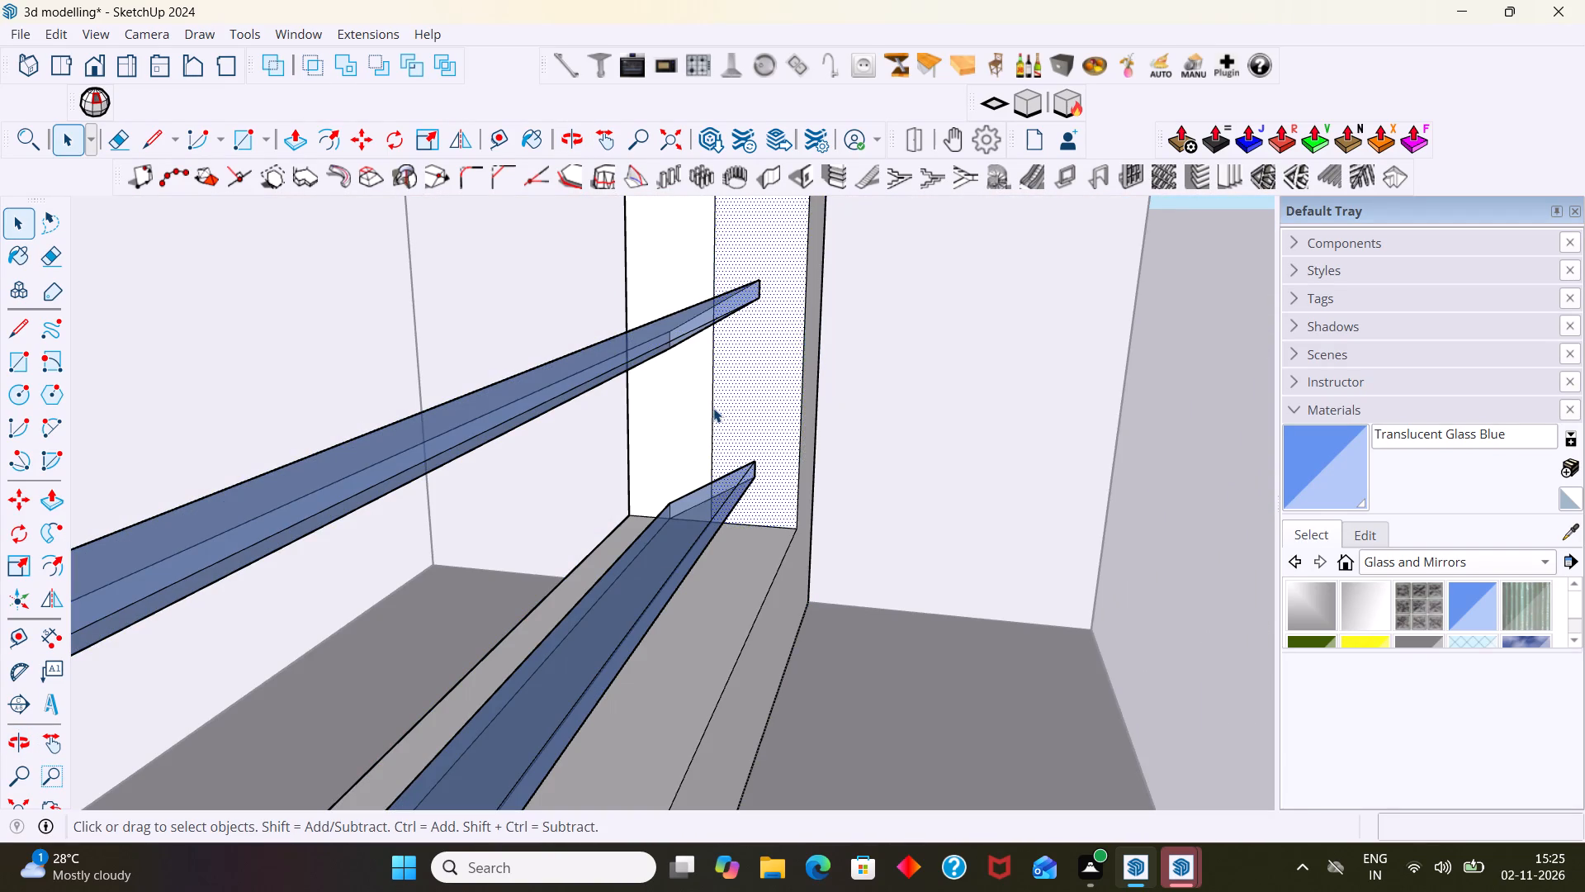
click(713, 408)
key(Delete)
Erase the extra edge dividing the bottom inner face of the small window's frame.
scroll(705, 419, down, 5)
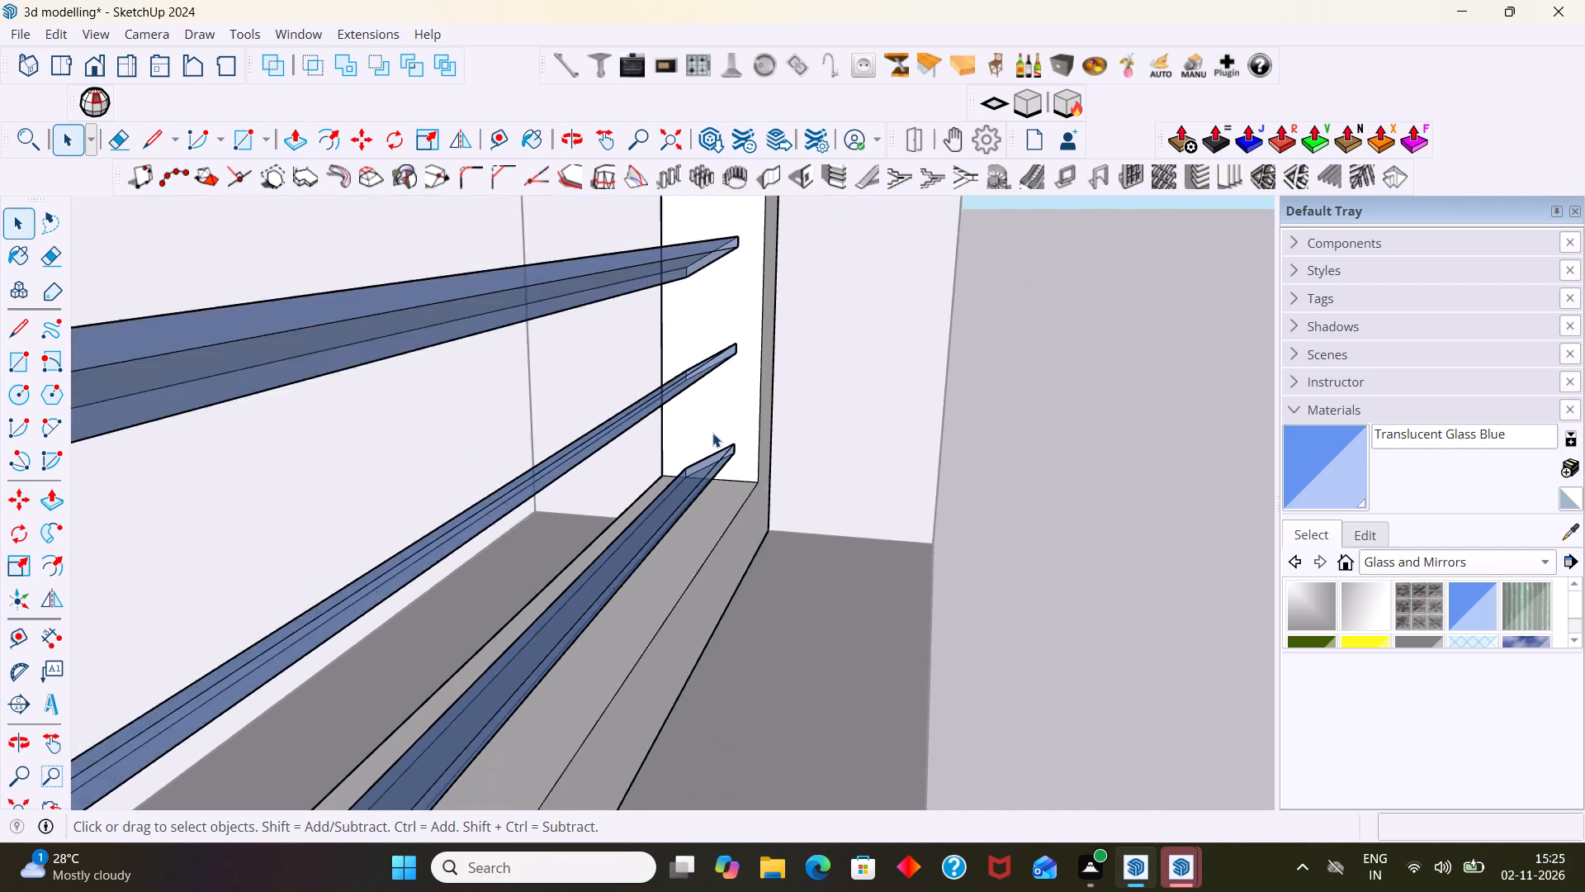
scroll(712, 433, down, 3)
middle_drag(726, 432, 615, 407)
scroll(616, 407, down, 12)
middle_drag(663, 396, 582, 396)
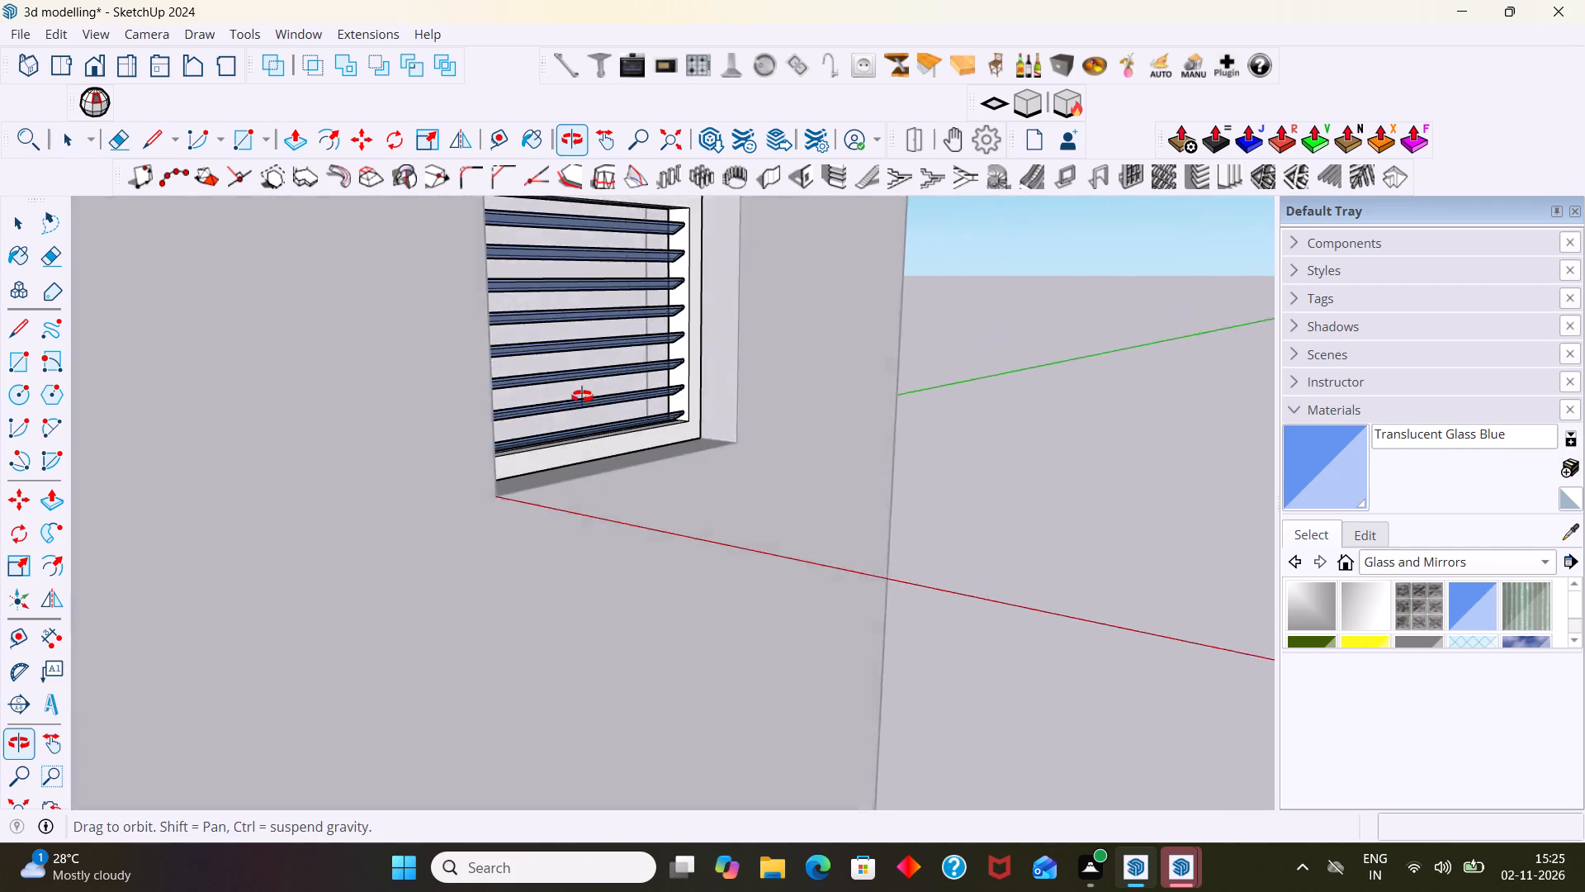
middle_drag(582, 396, 438, 411)
scroll(448, 371, up, 6)
scroll(517, 378, down, 8)
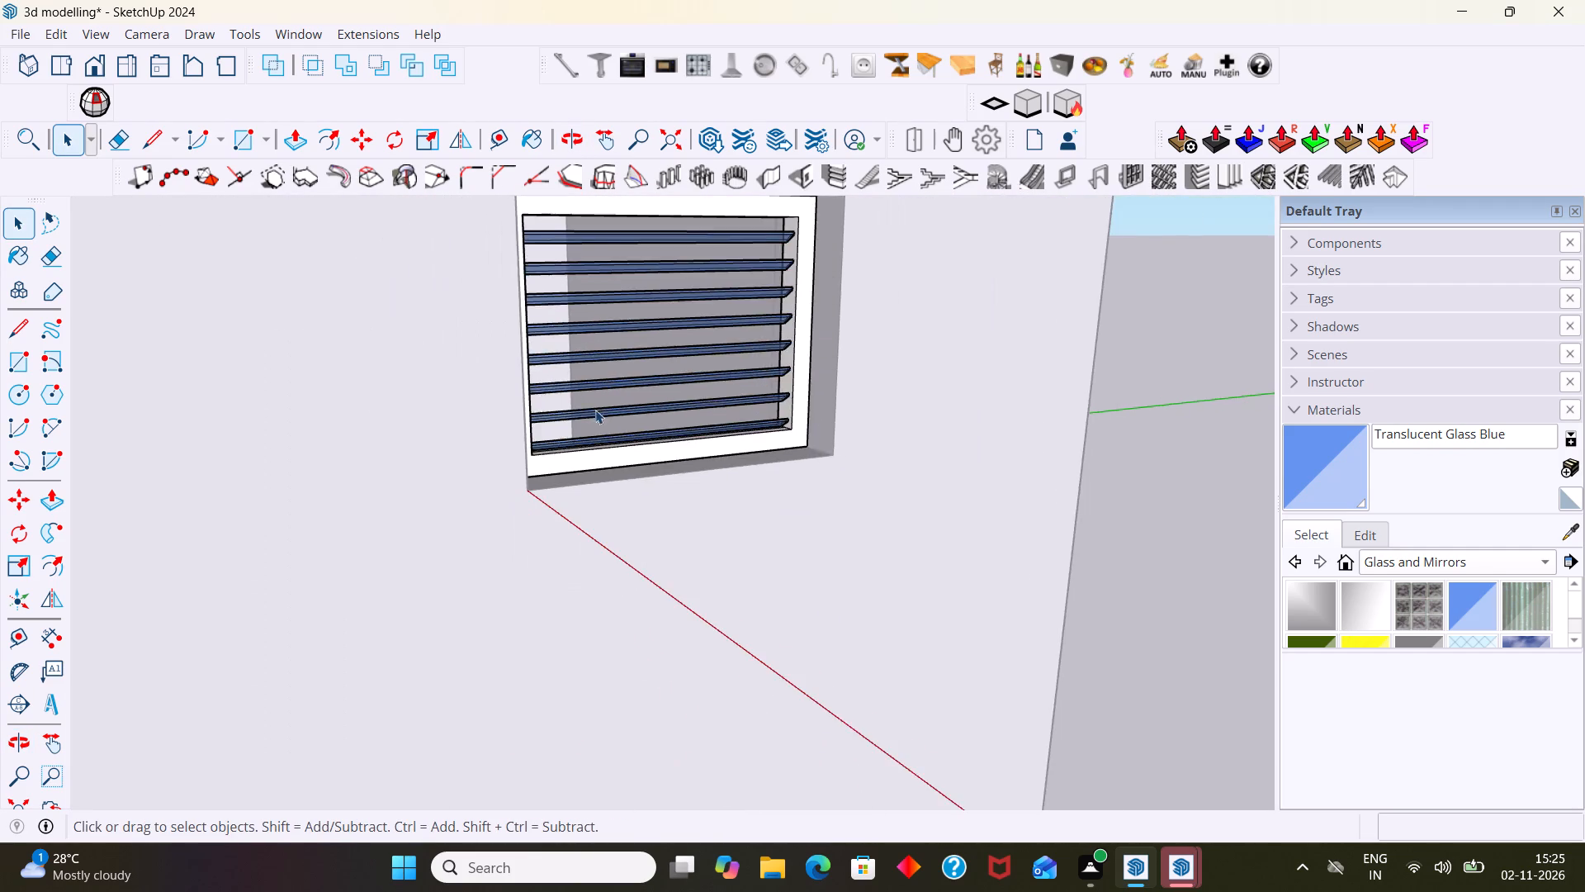
middle_drag(598, 444, 607, 586)
scroll(675, 429, up, 15)
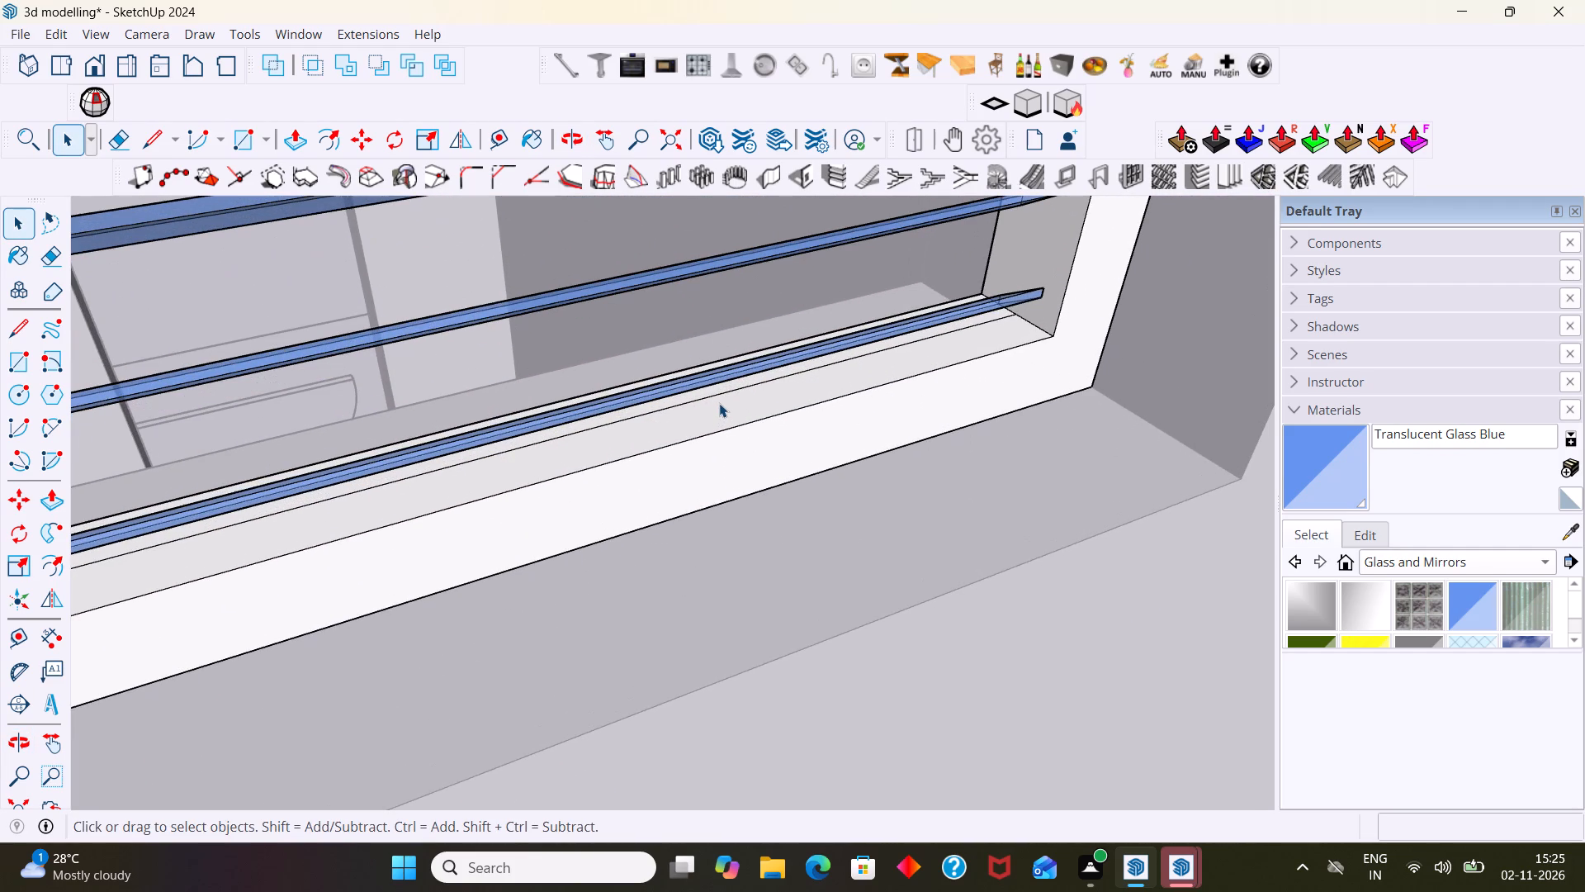
key(e)
click(718, 396)
Erase the extra vertical edge dividing the left inner side face of the small window's frame.
scroll(722, 398, down, 6)
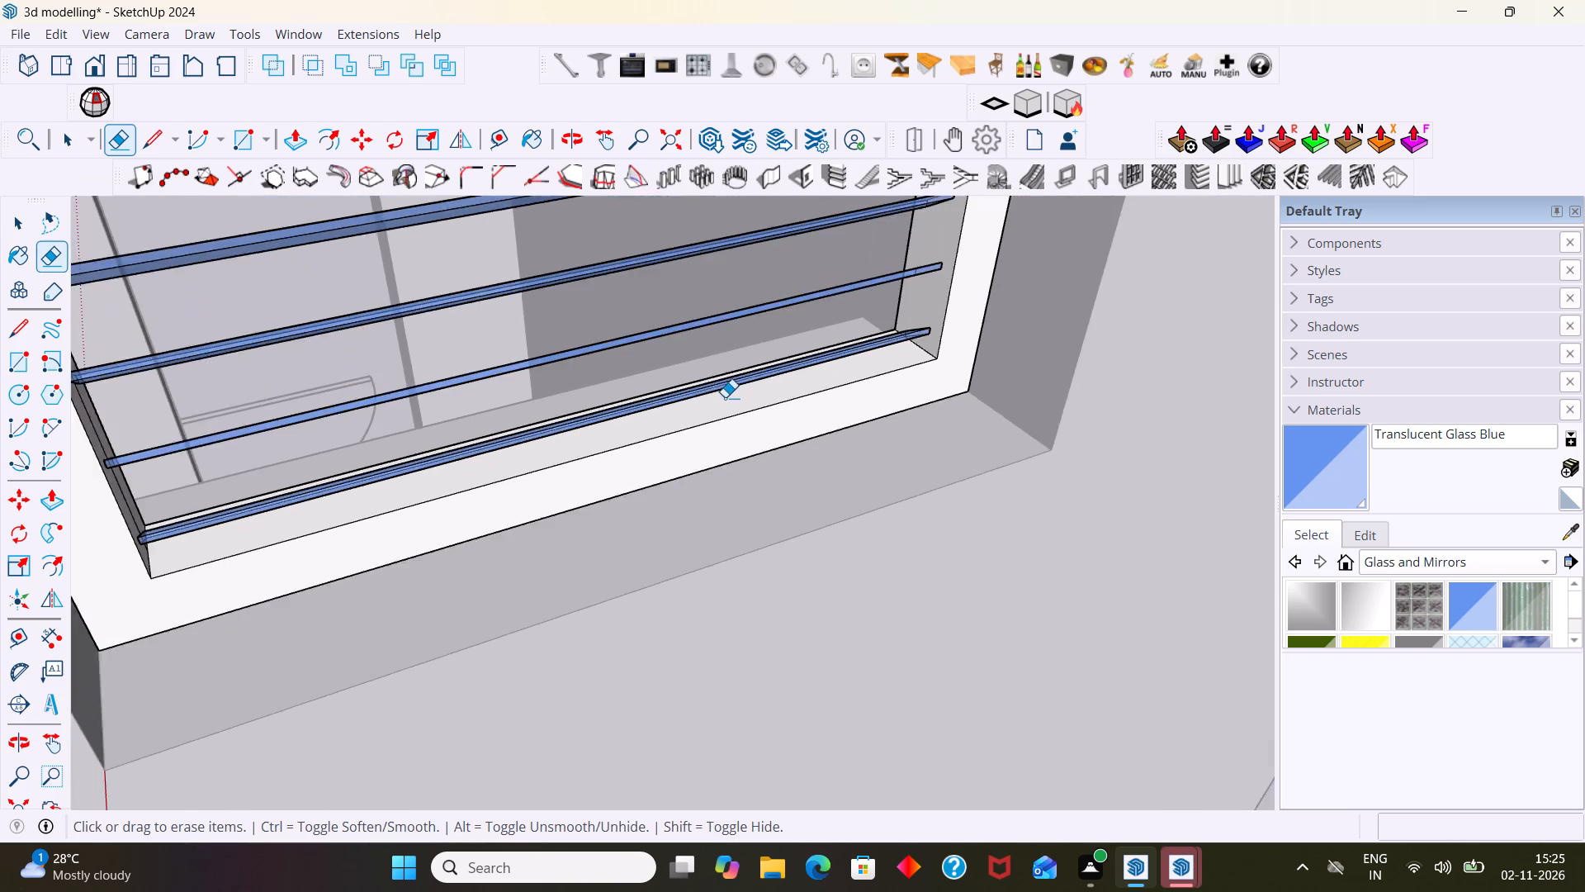
scroll(725, 397, down, 2)
middle_drag(740, 420, 456, 396)
scroll(424, 337, up, 7)
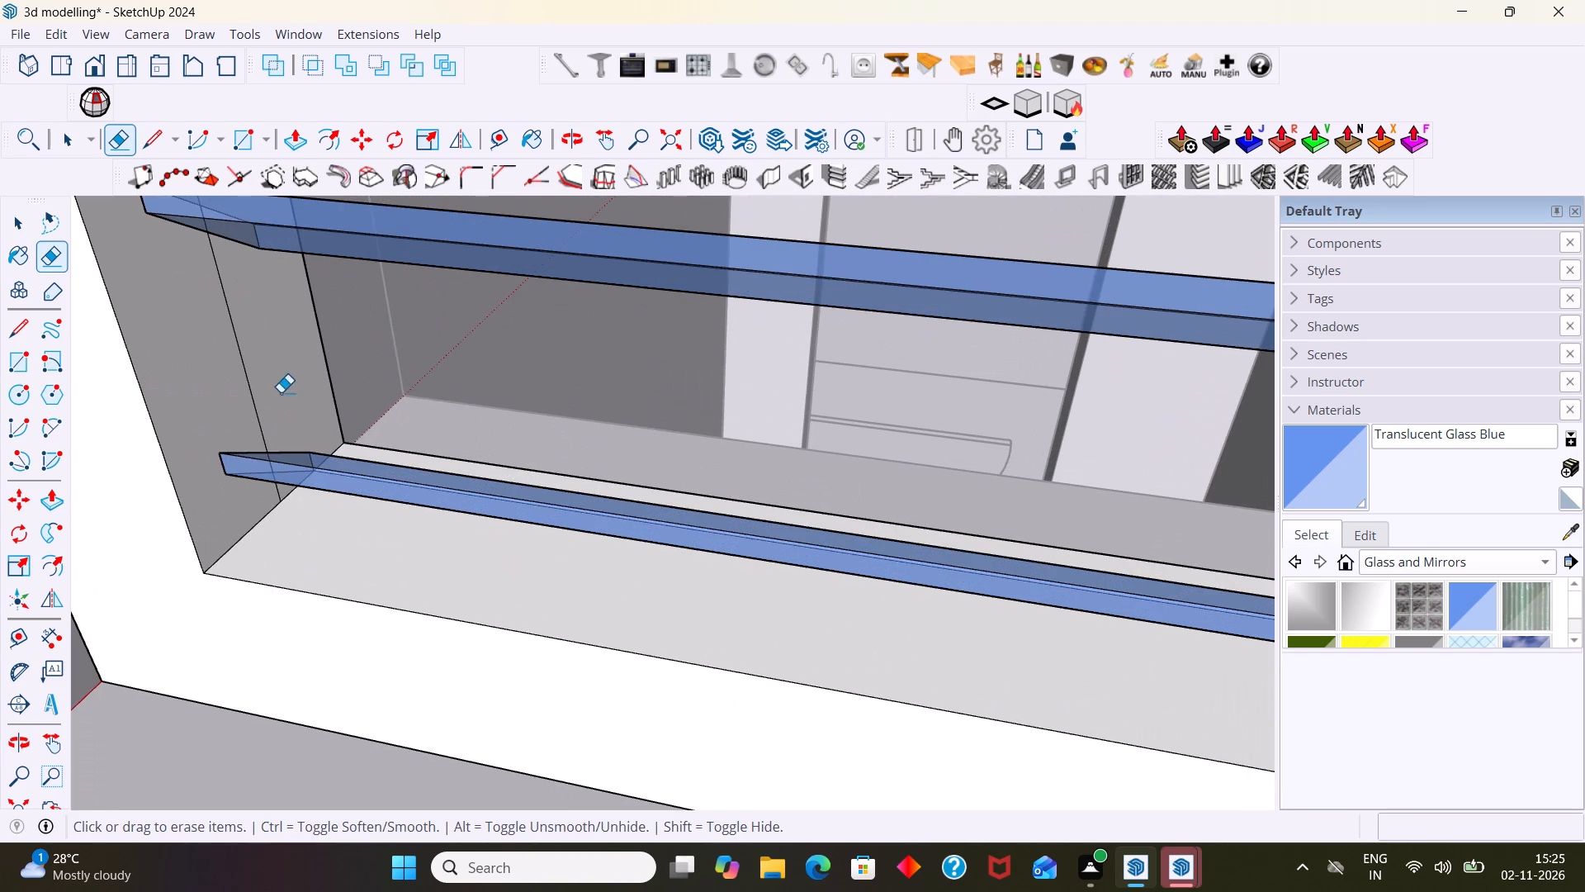
click(257, 407)
Erase the extra edge dividing the top inner face of the small window's frame.
scroll(263, 396, down, 9)
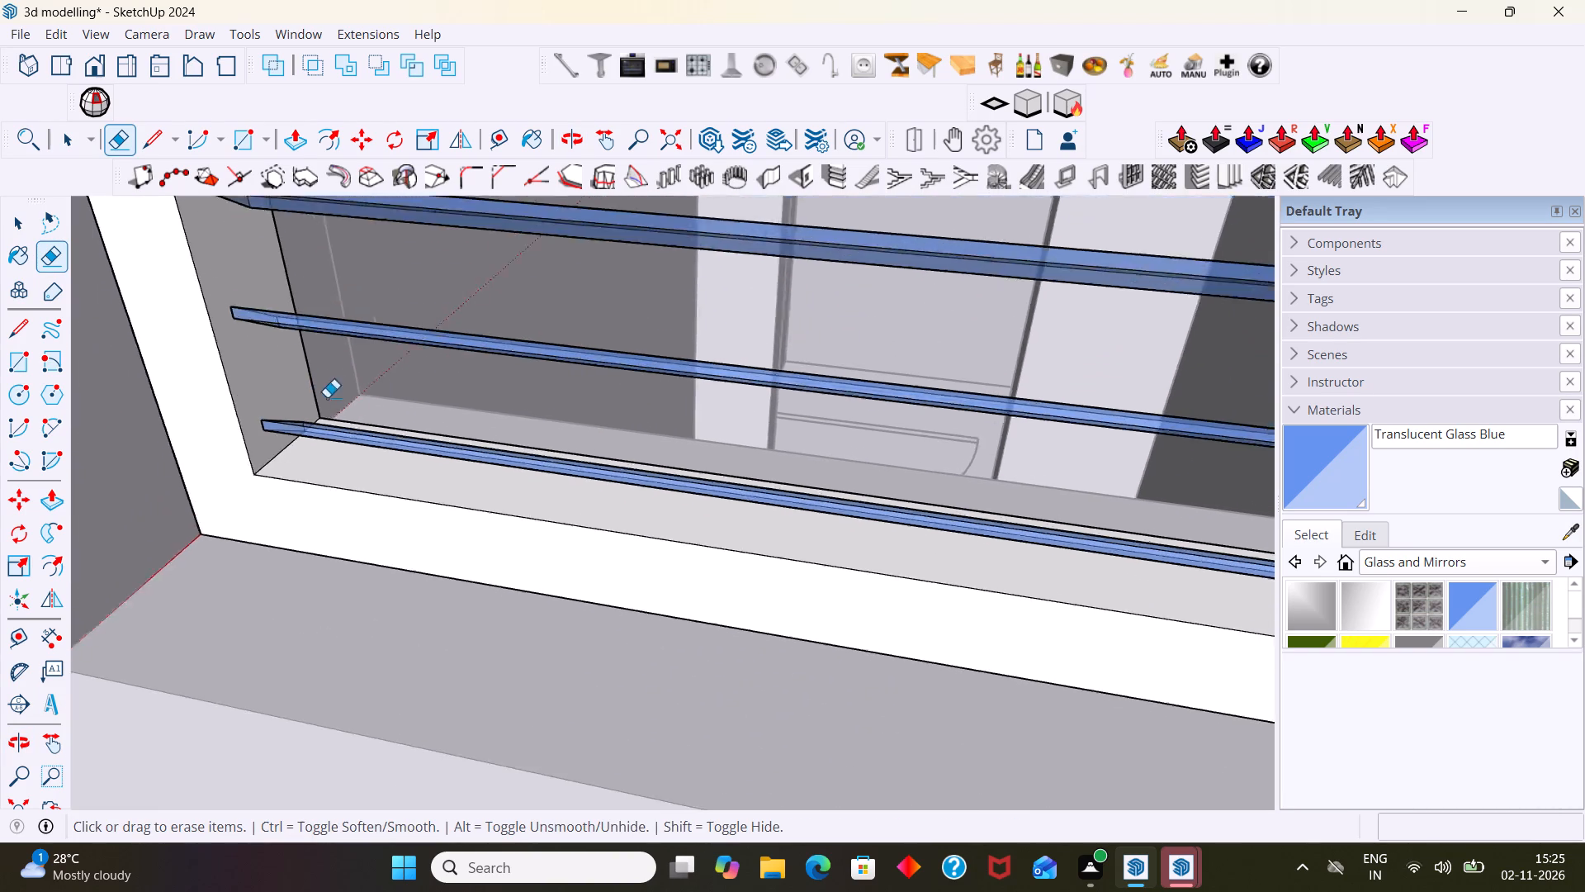
scroll(327, 397, down, 3)
shift+middle_drag(386, 379, 452, 651)
scroll(508, 567, down, 8)
middle_drag(553, 654, 556, 475)
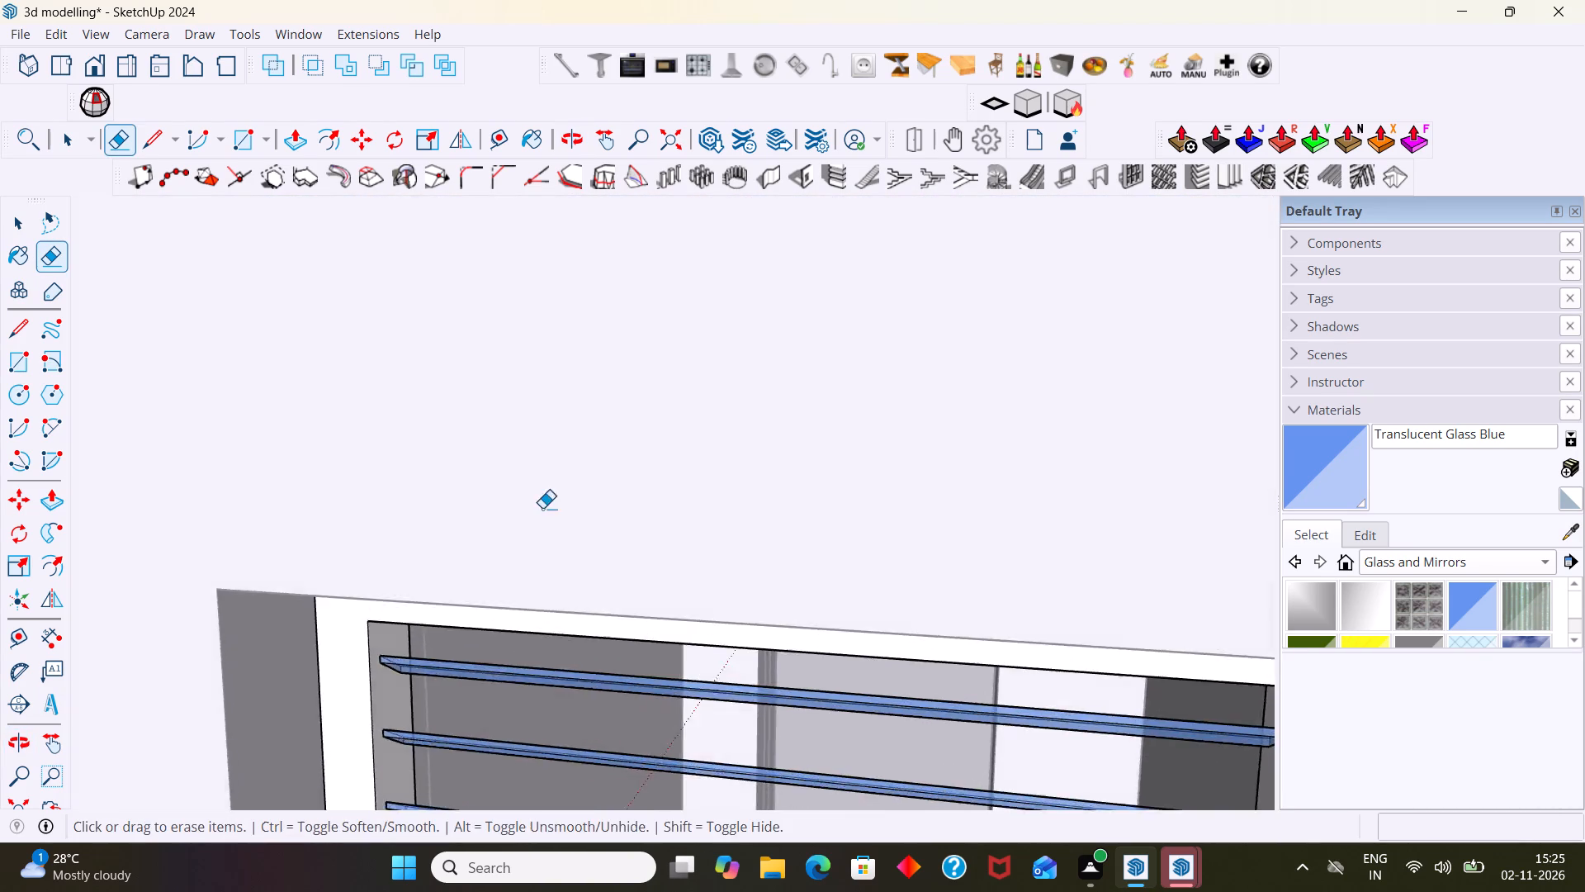
scroll(542, 508, down, 5)
middle_drag(596, 602, 549, 577)
scroll(473, 513, down, 1)
middle_drag(462, 514, 618, 481)
middle_drag(623, 439, 635, 403)
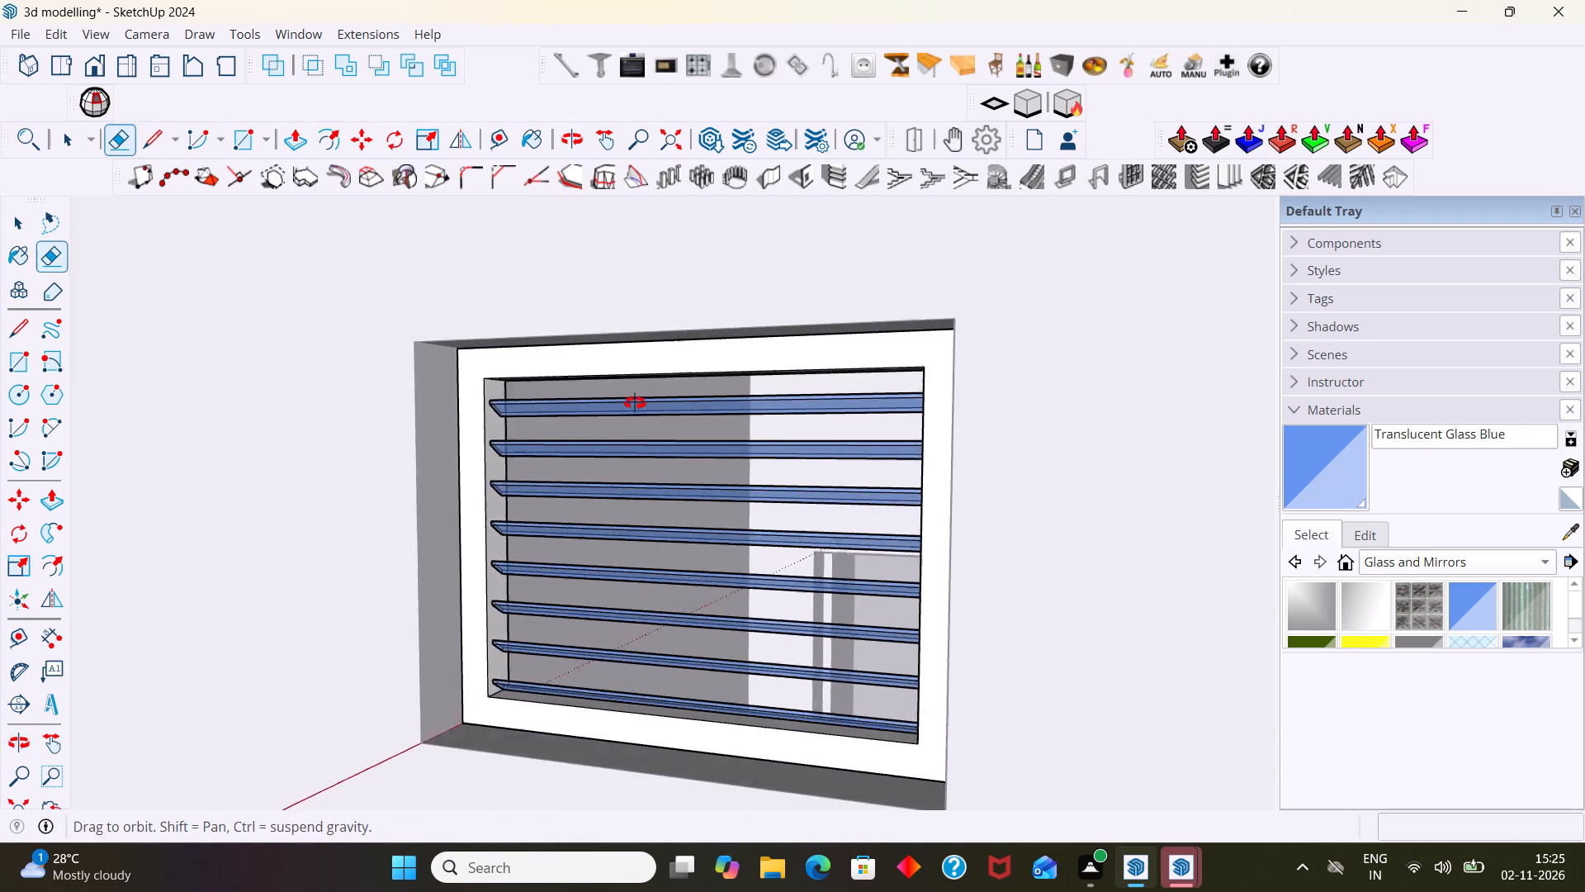
middle_drag(635, 403, 648, 349)
scroll(637, 344, up, 7)
middle_drag(599, 463, 622, 345)
scroll(623, 372, up, 3)
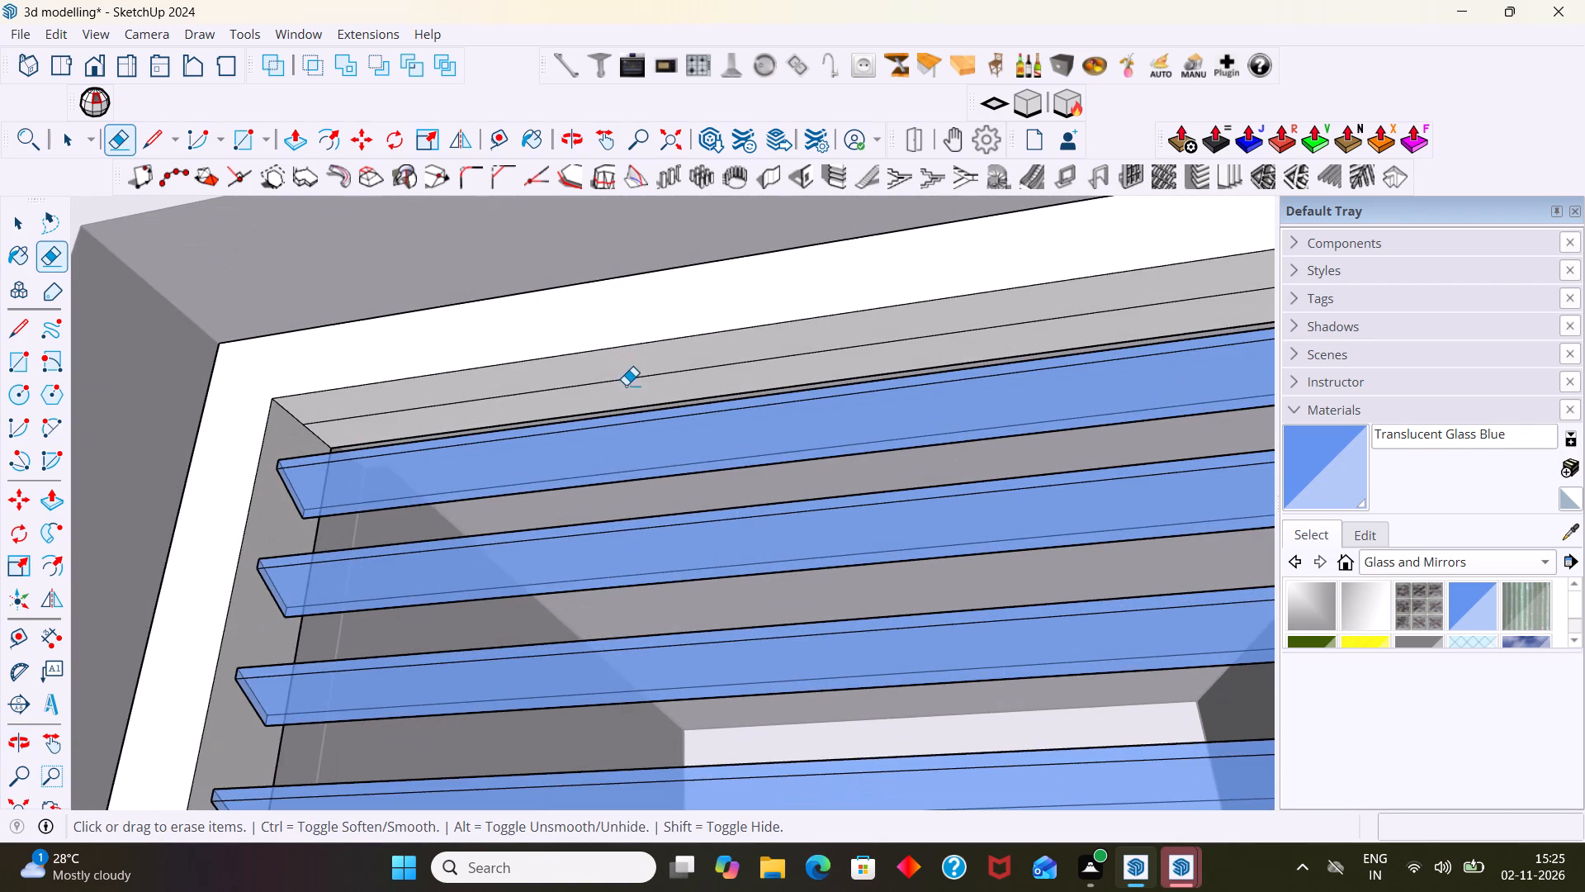
click(627, 379)
scroll(627, 378, down, 16)
middle_drag(639, 413, 644, 593)
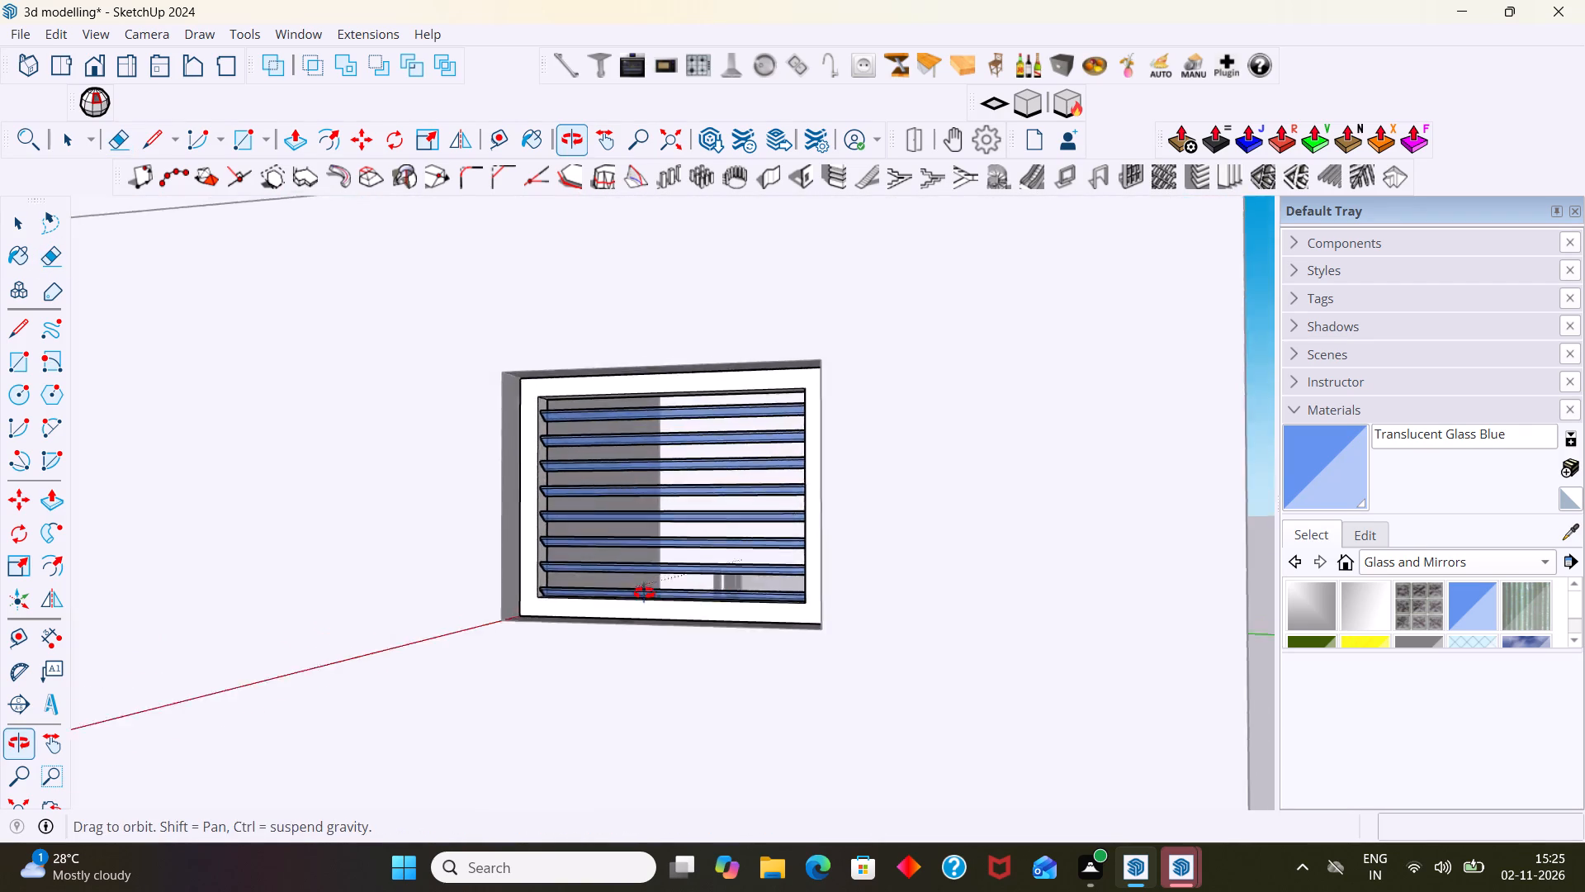
middle_drag(644, 593, 694, 702)
scroll(660, 516, down, 3)
key(space)
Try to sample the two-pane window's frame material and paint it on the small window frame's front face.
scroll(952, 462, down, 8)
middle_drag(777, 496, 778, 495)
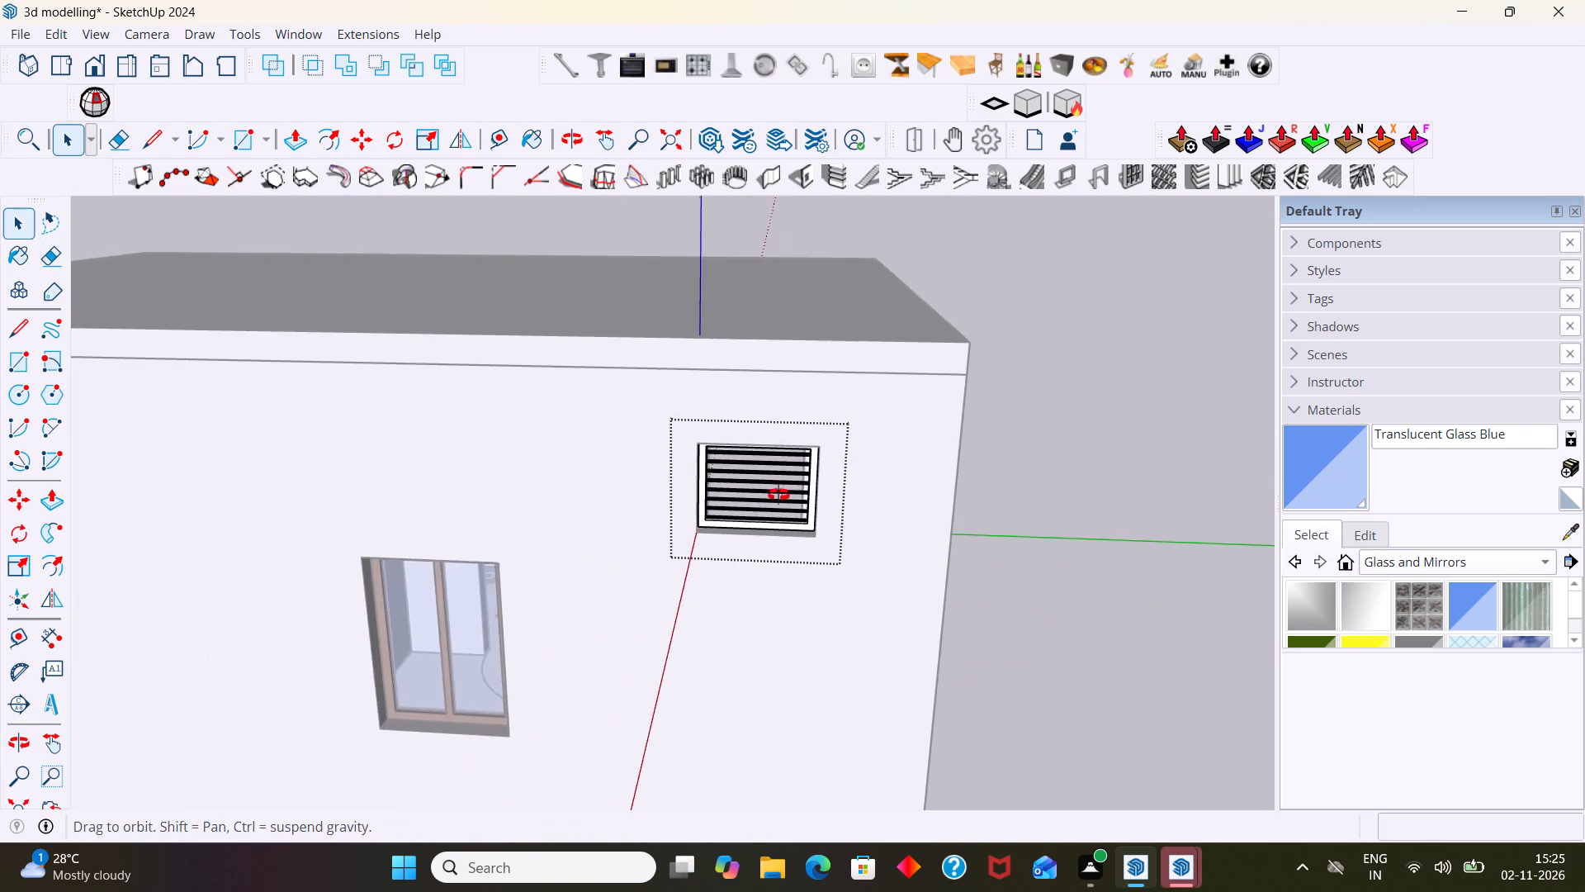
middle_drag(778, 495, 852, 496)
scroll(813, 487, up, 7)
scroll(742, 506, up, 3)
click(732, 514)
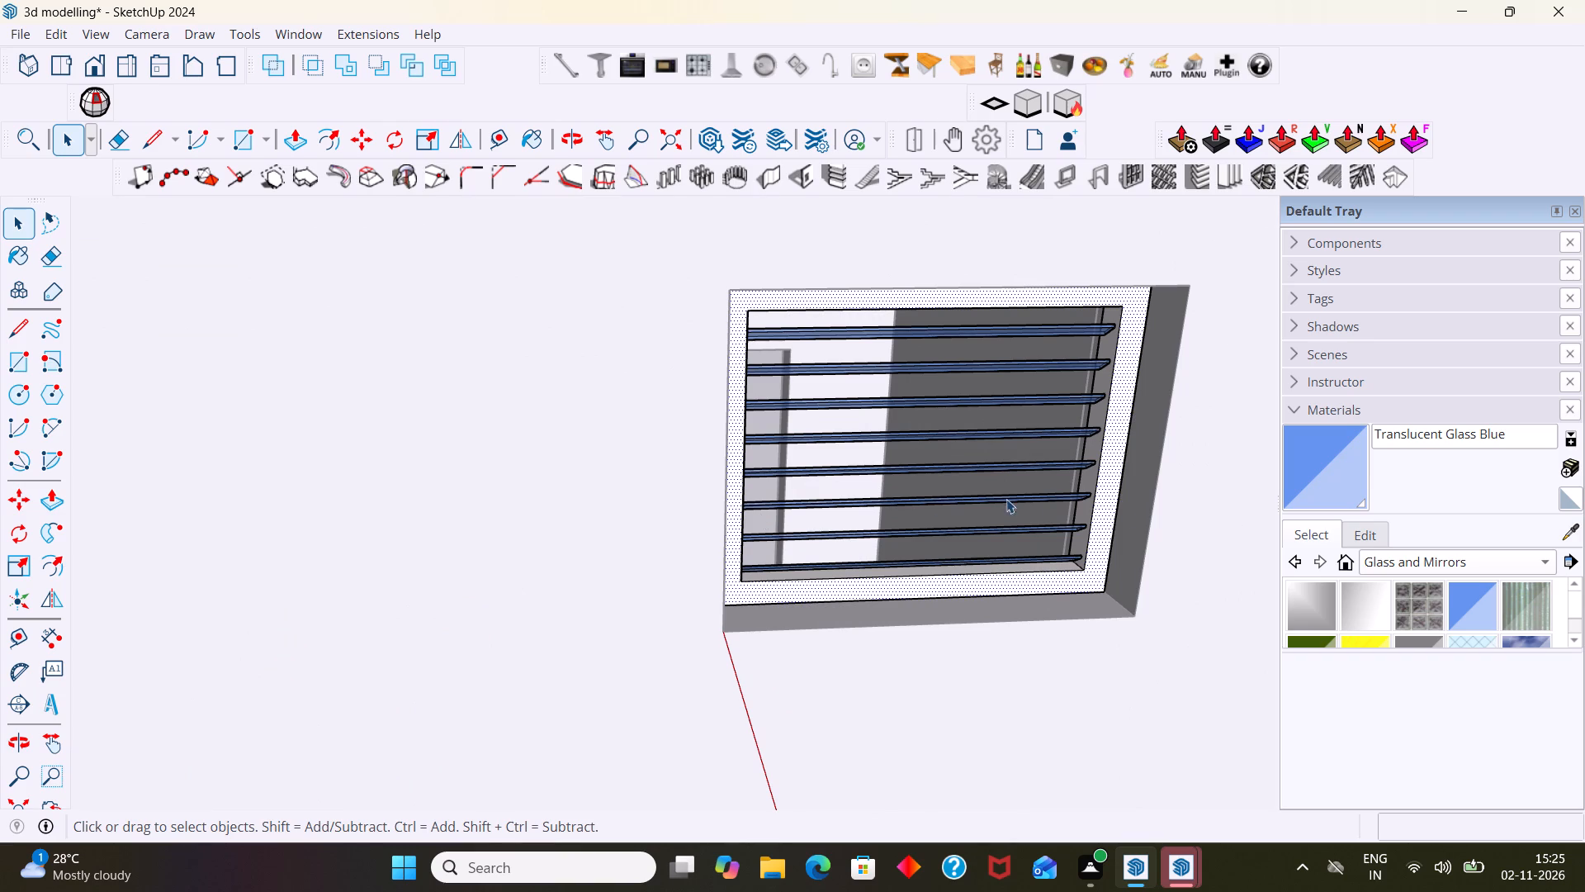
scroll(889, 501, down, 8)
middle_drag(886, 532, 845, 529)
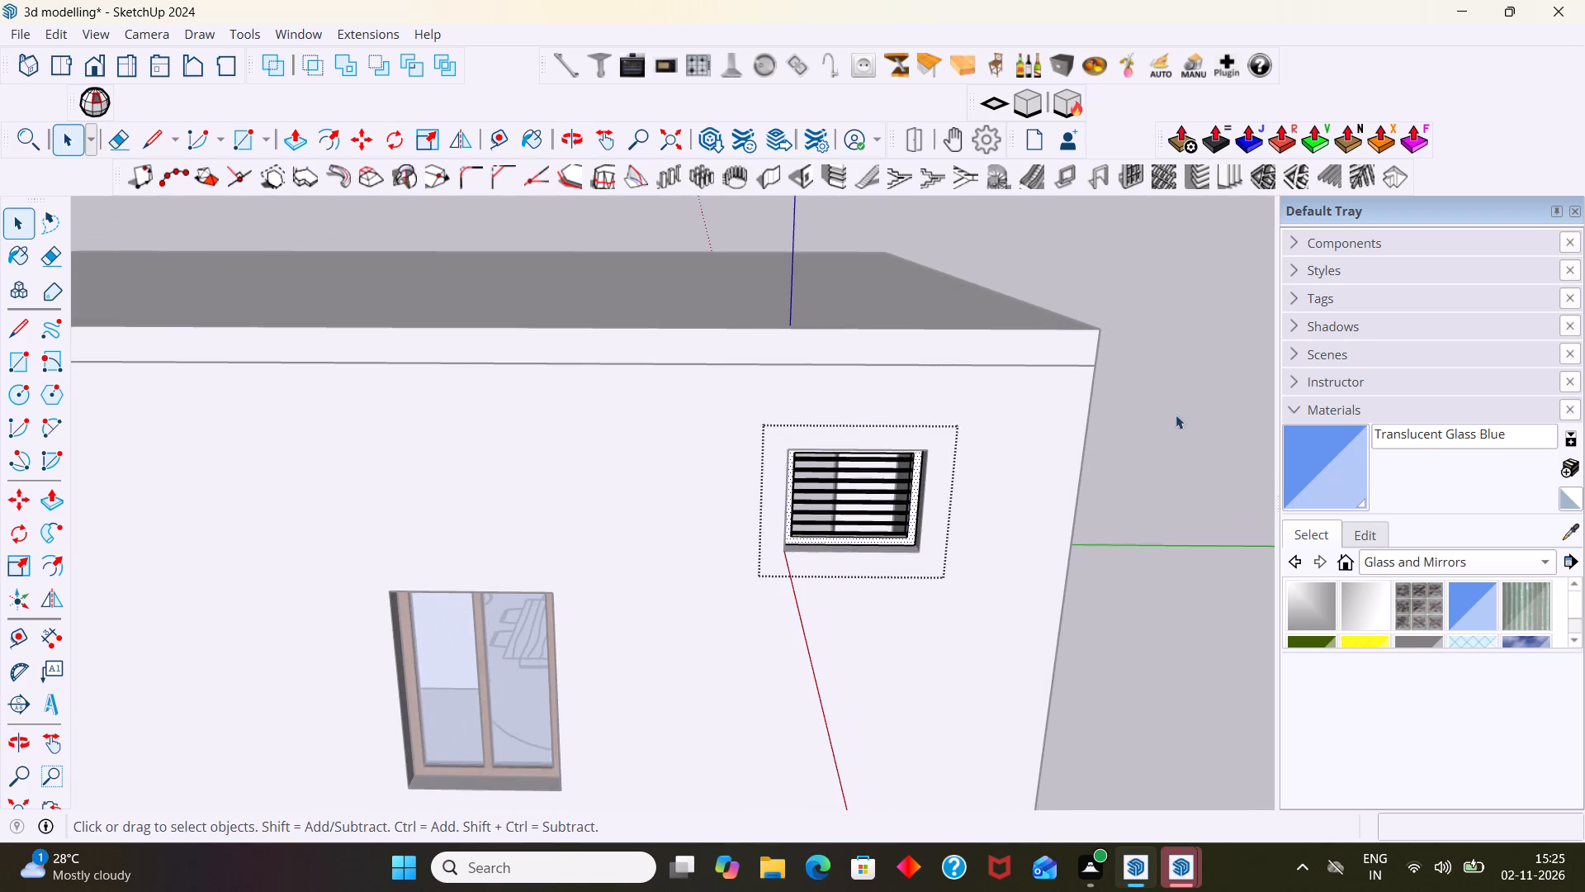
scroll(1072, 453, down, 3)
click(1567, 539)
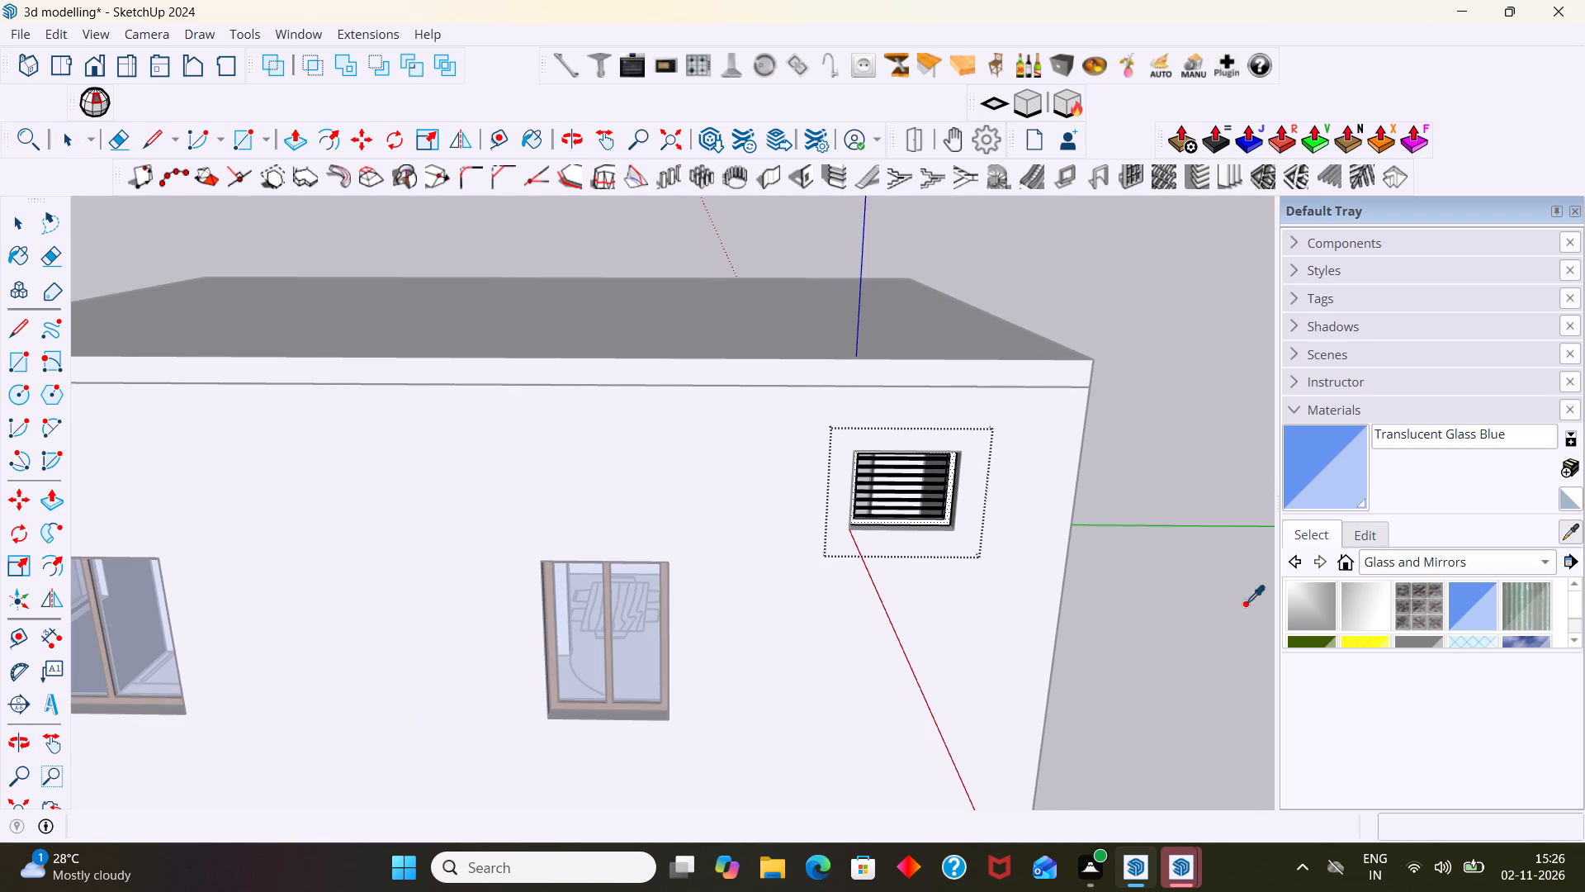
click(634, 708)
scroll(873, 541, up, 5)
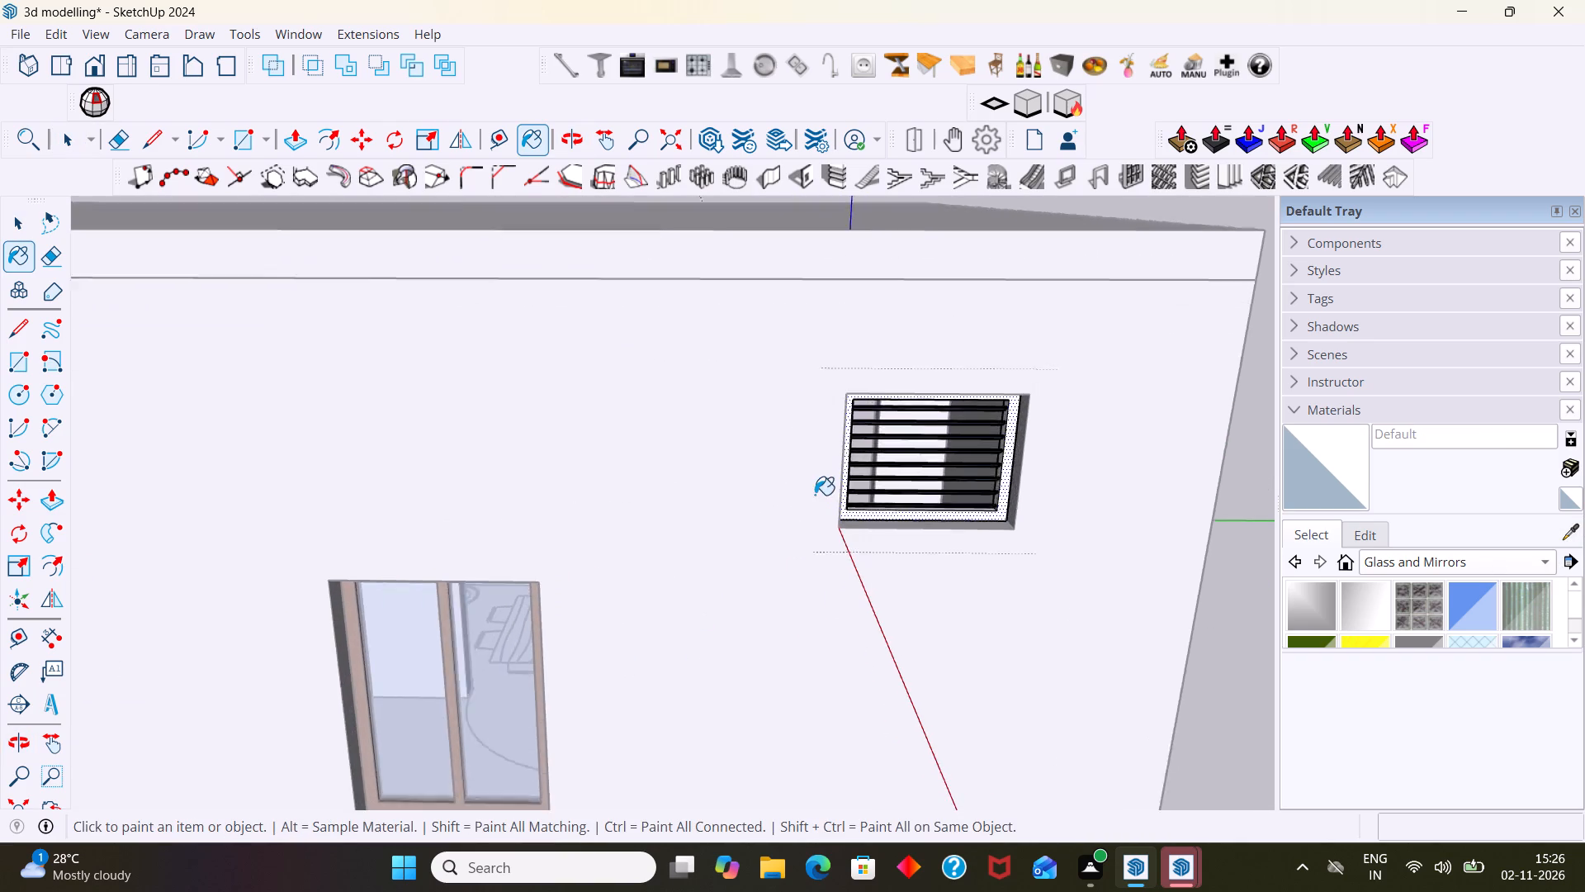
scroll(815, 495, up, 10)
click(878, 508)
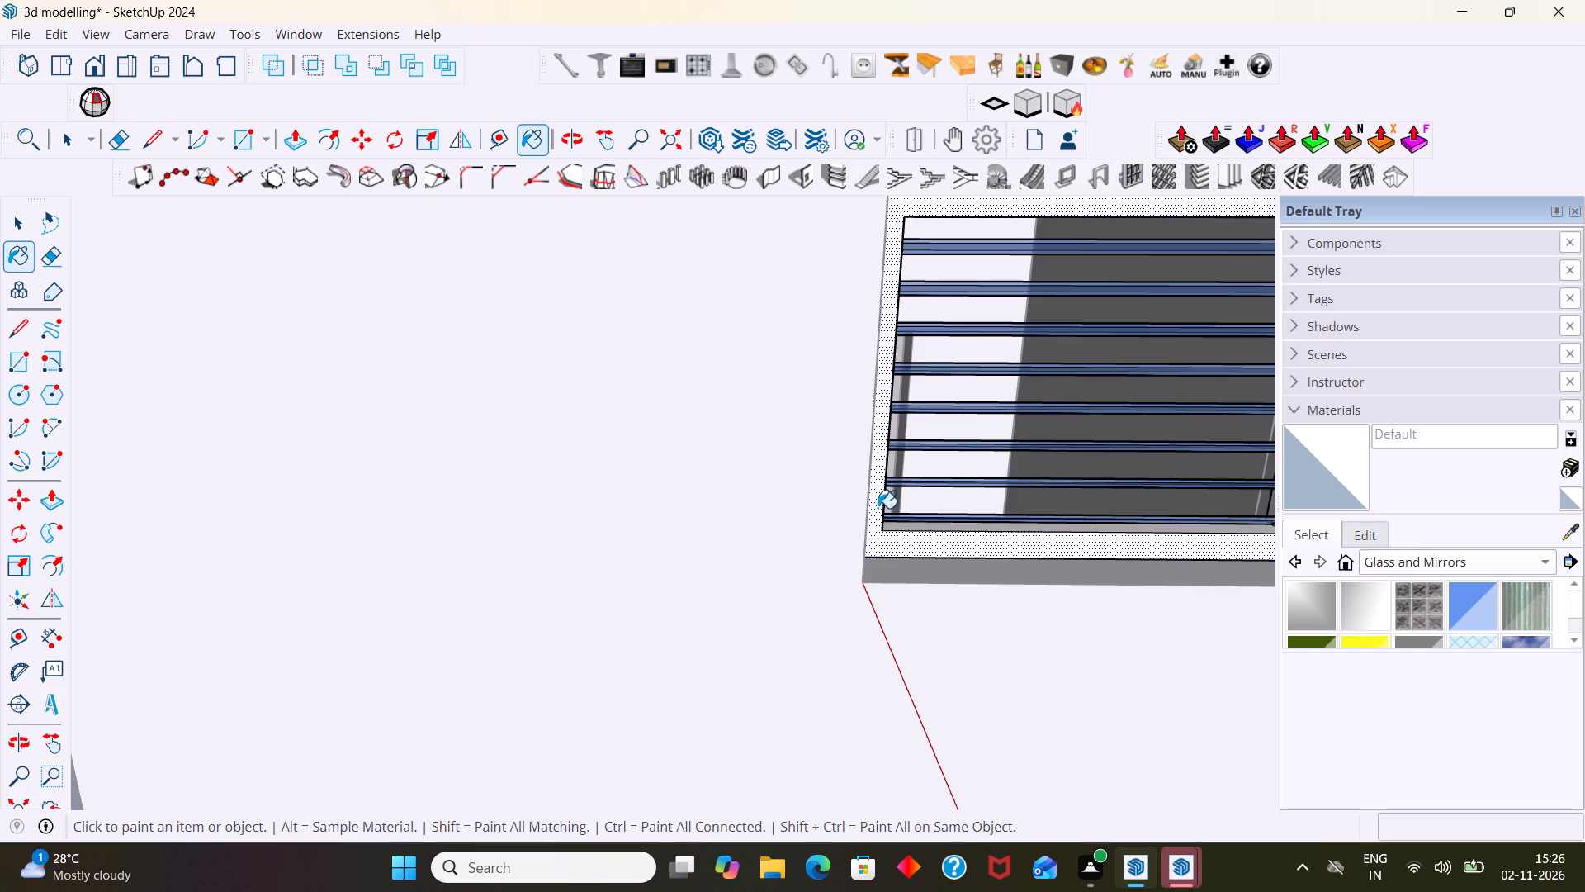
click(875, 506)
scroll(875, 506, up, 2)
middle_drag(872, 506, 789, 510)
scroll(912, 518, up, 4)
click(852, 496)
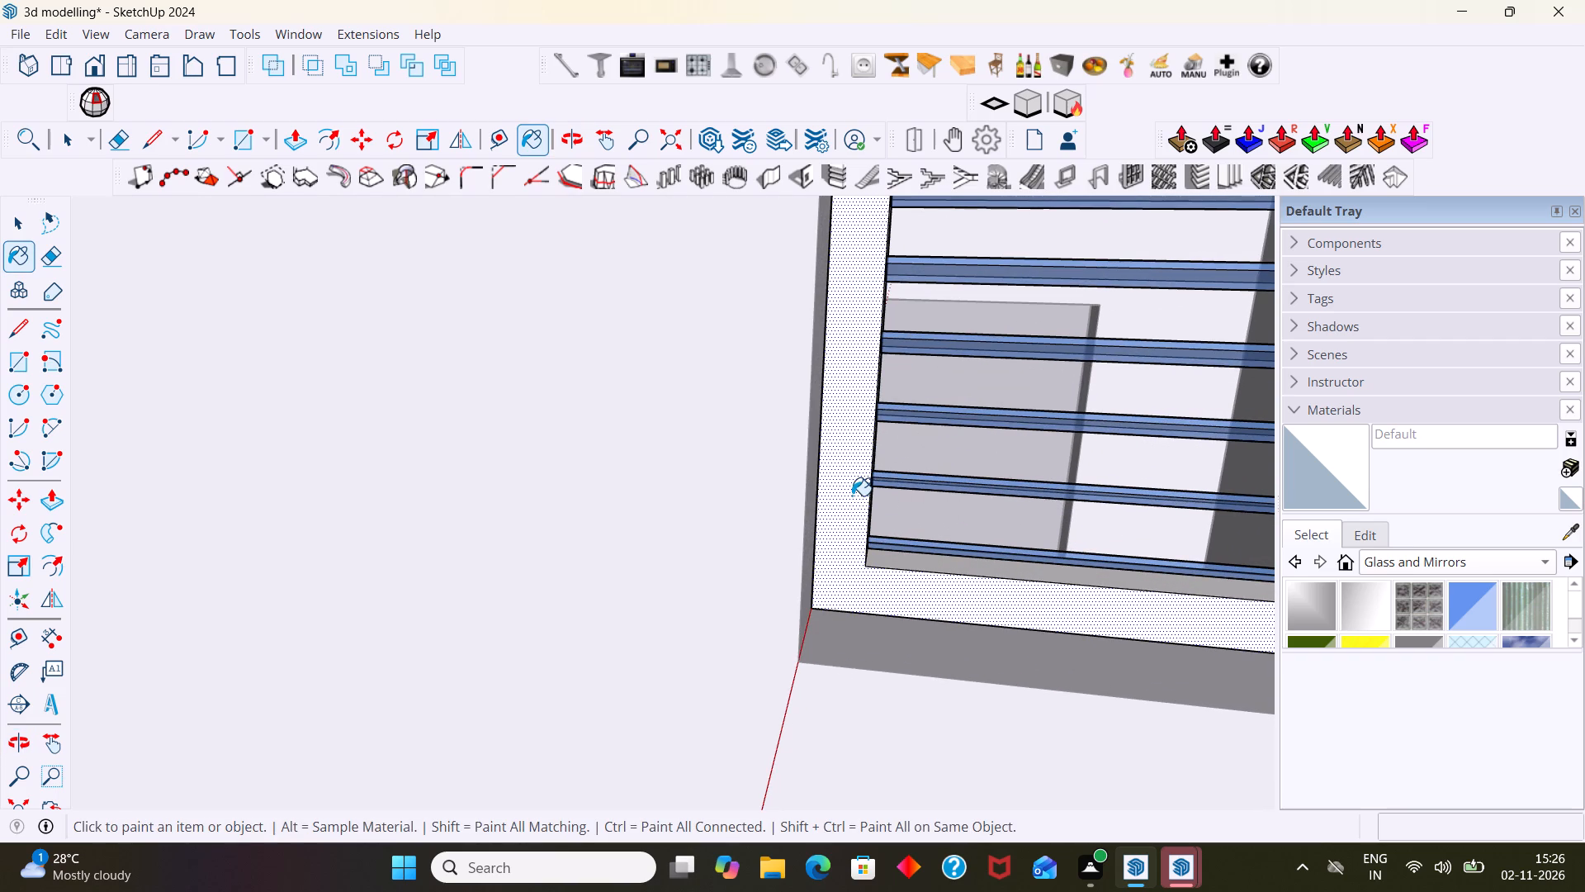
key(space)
Sample Wood Cherry Original from the two-pane window's frame and paint it on the small window frame's front face.
scroll(1020, 498, down, 10)
scroll(872, 540, down, 4)
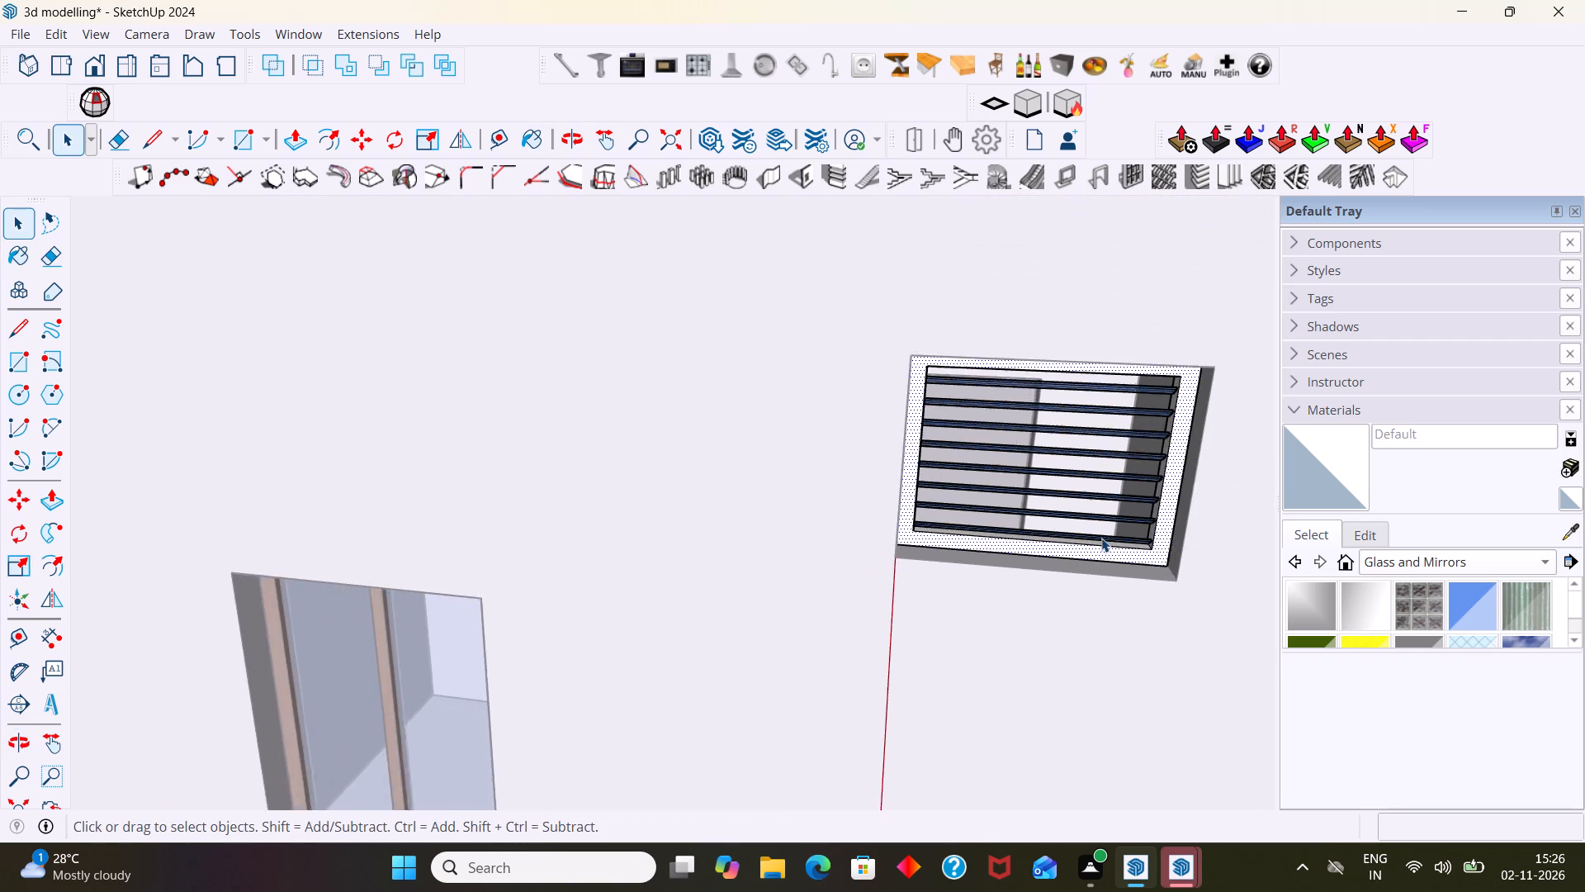
scroll(1101, 538, down, 1)
click(1571, 530)
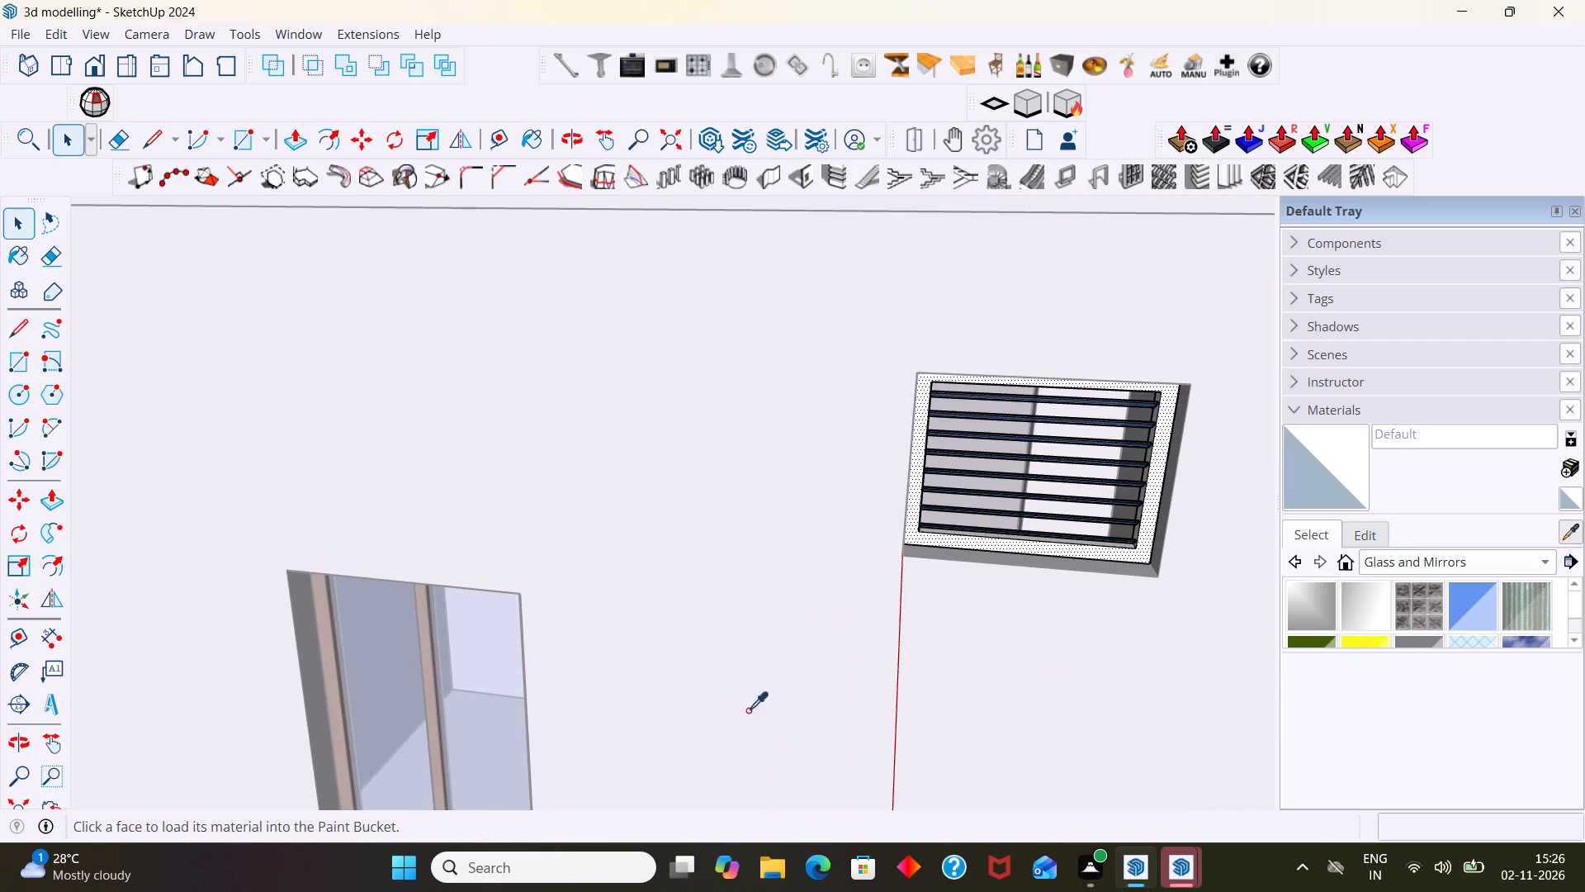
scroll(436, 674, down, 6)
scroll(421, 685, up, 7)
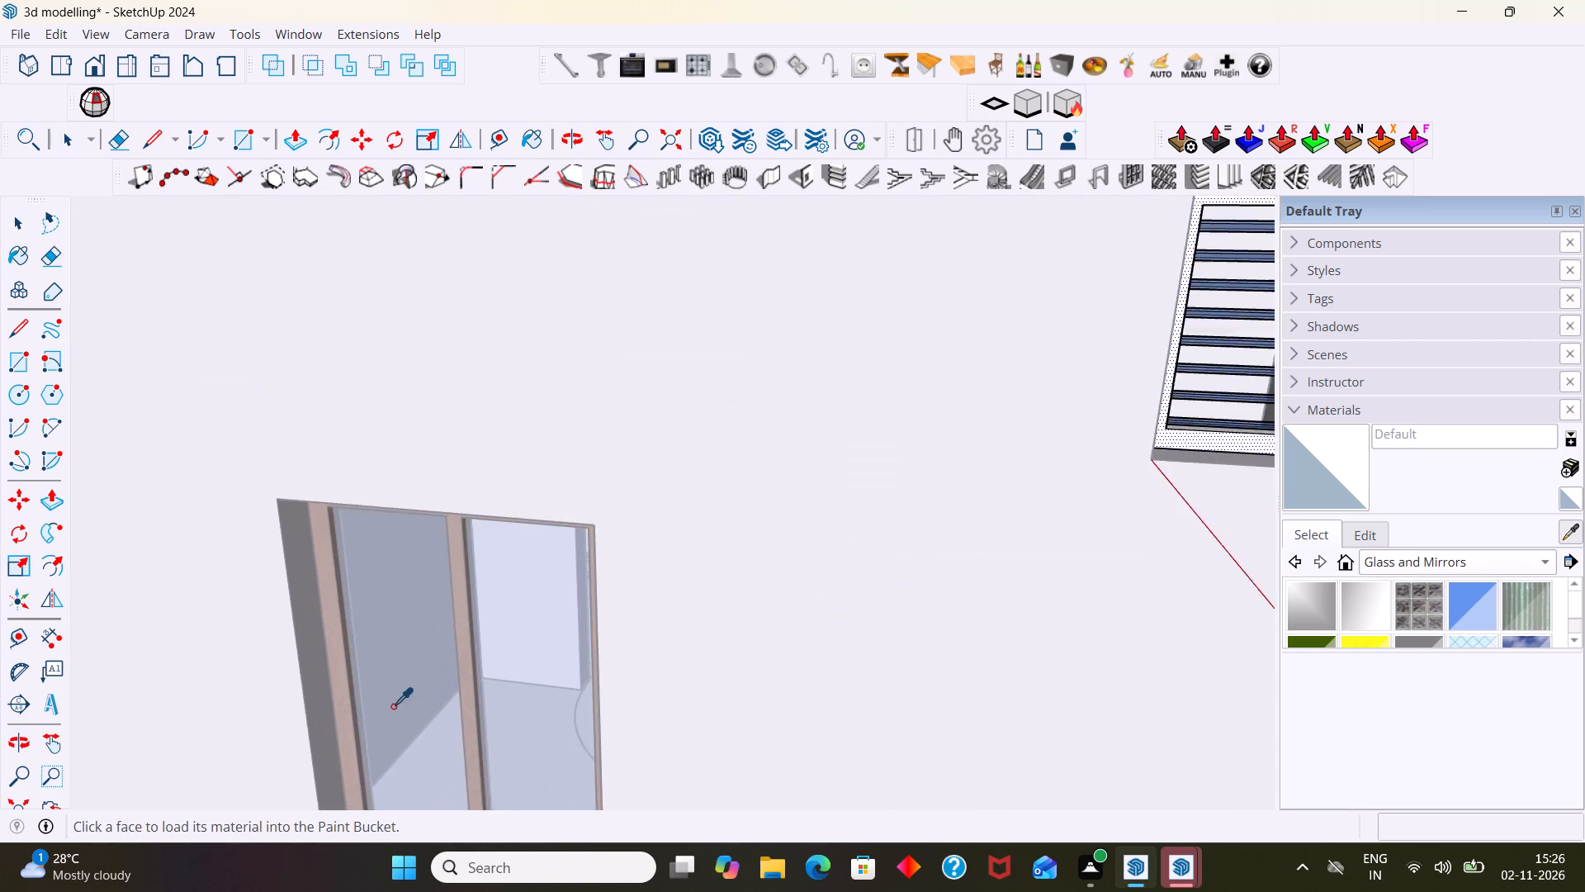
scroll(393, 706, up, 8)
click(326, 685)
scroll(336, 666, down, 9)
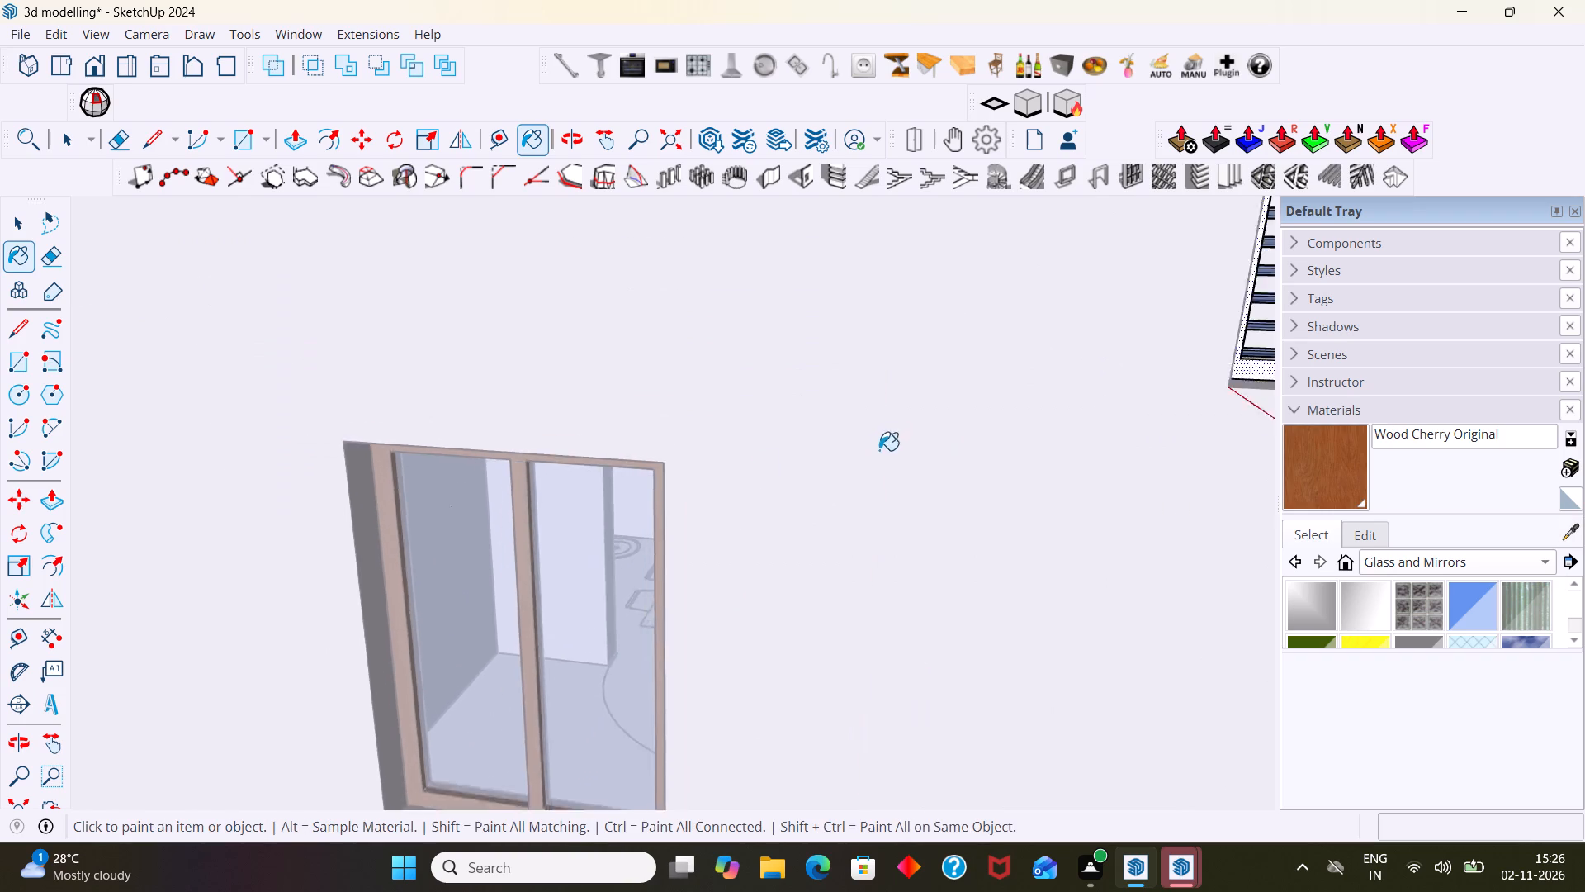
scroll(879, 450, down, 6)
scroll(1048, 387, up, 15)
click(1035, 396)
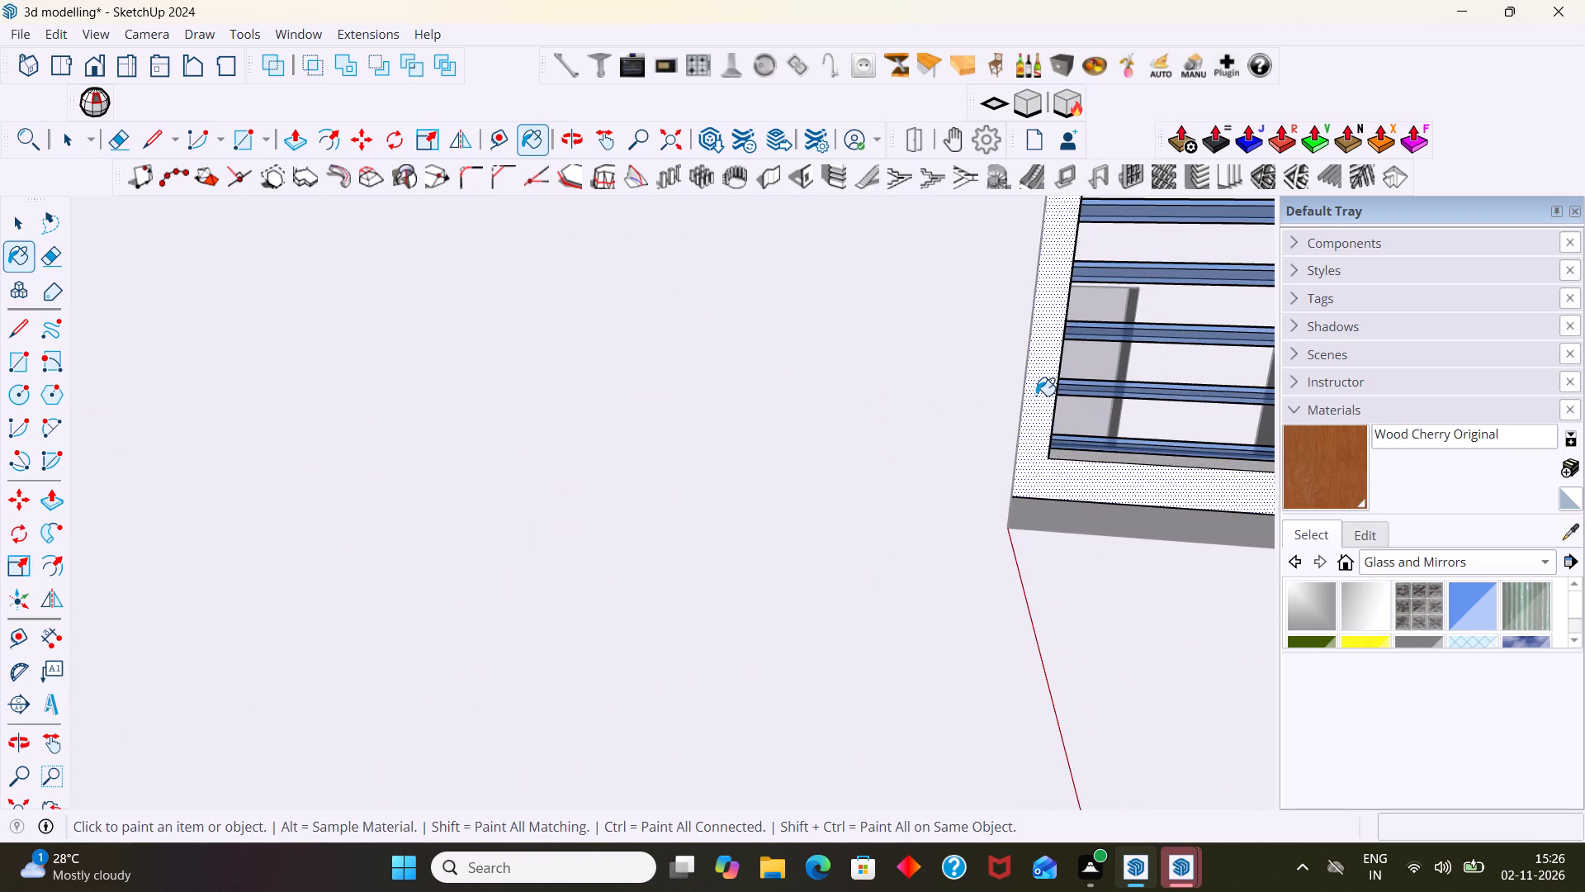
scroll(1036, 396, down, 16)
key(space)
Paint the bottom inner face of the small louvred window's frame with Wood Cherry Original.
middle_drag(1105, 418, 1065, 412)
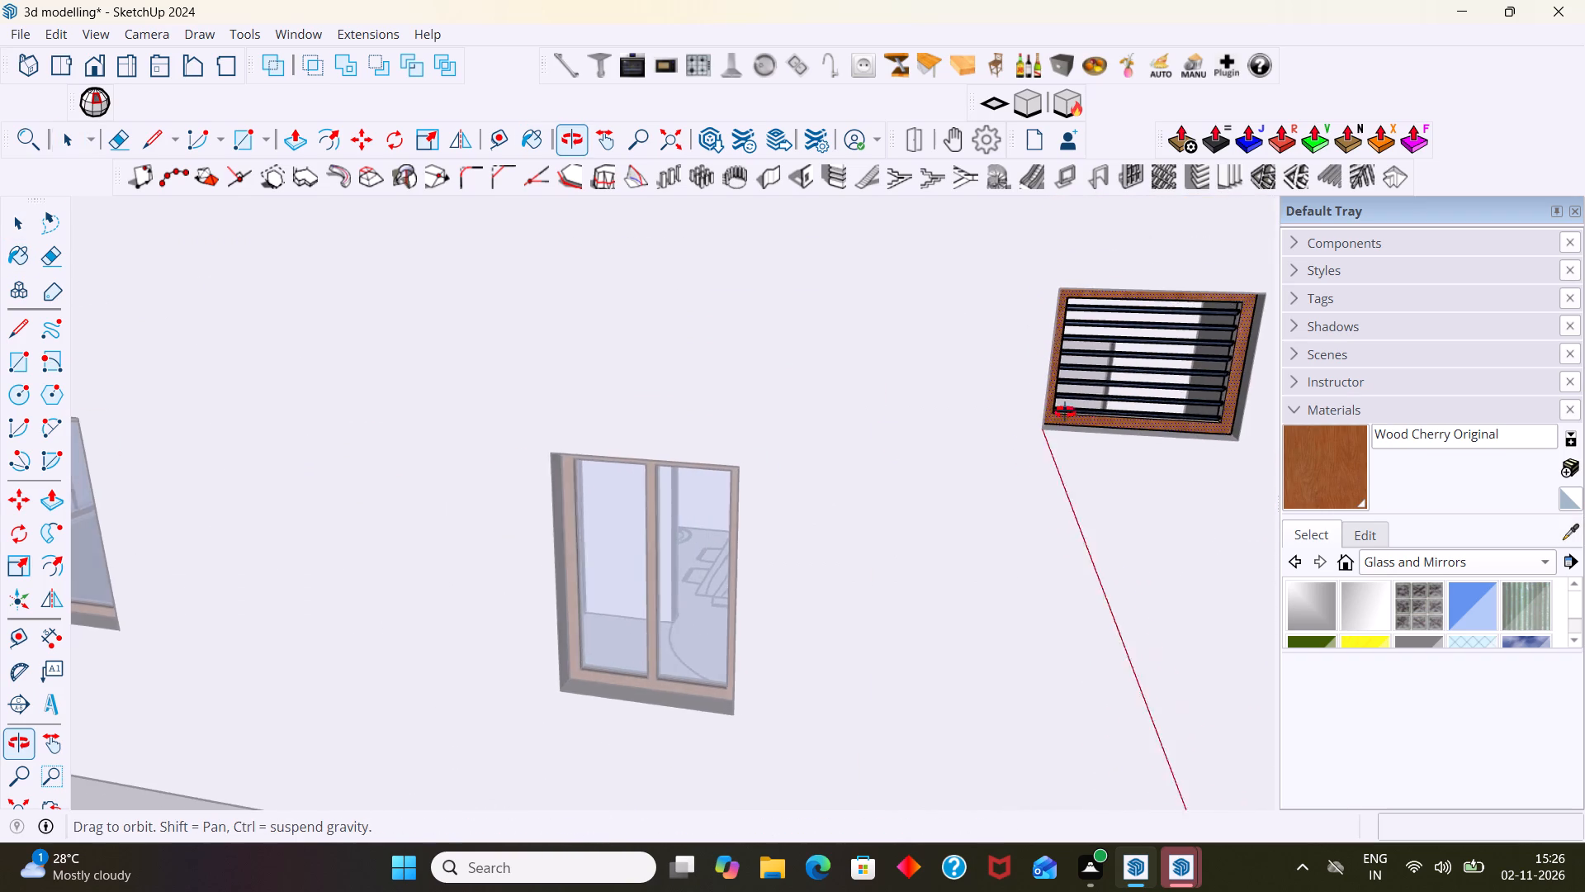
middle_drag(1065, 412, 816, 407)
scroll(871, 392, down, 1)
middle_drag(871, 397, 821, 535)
scroll(780, 525, up, 15)
shift+middle_drag(825, 538, 602, 460)
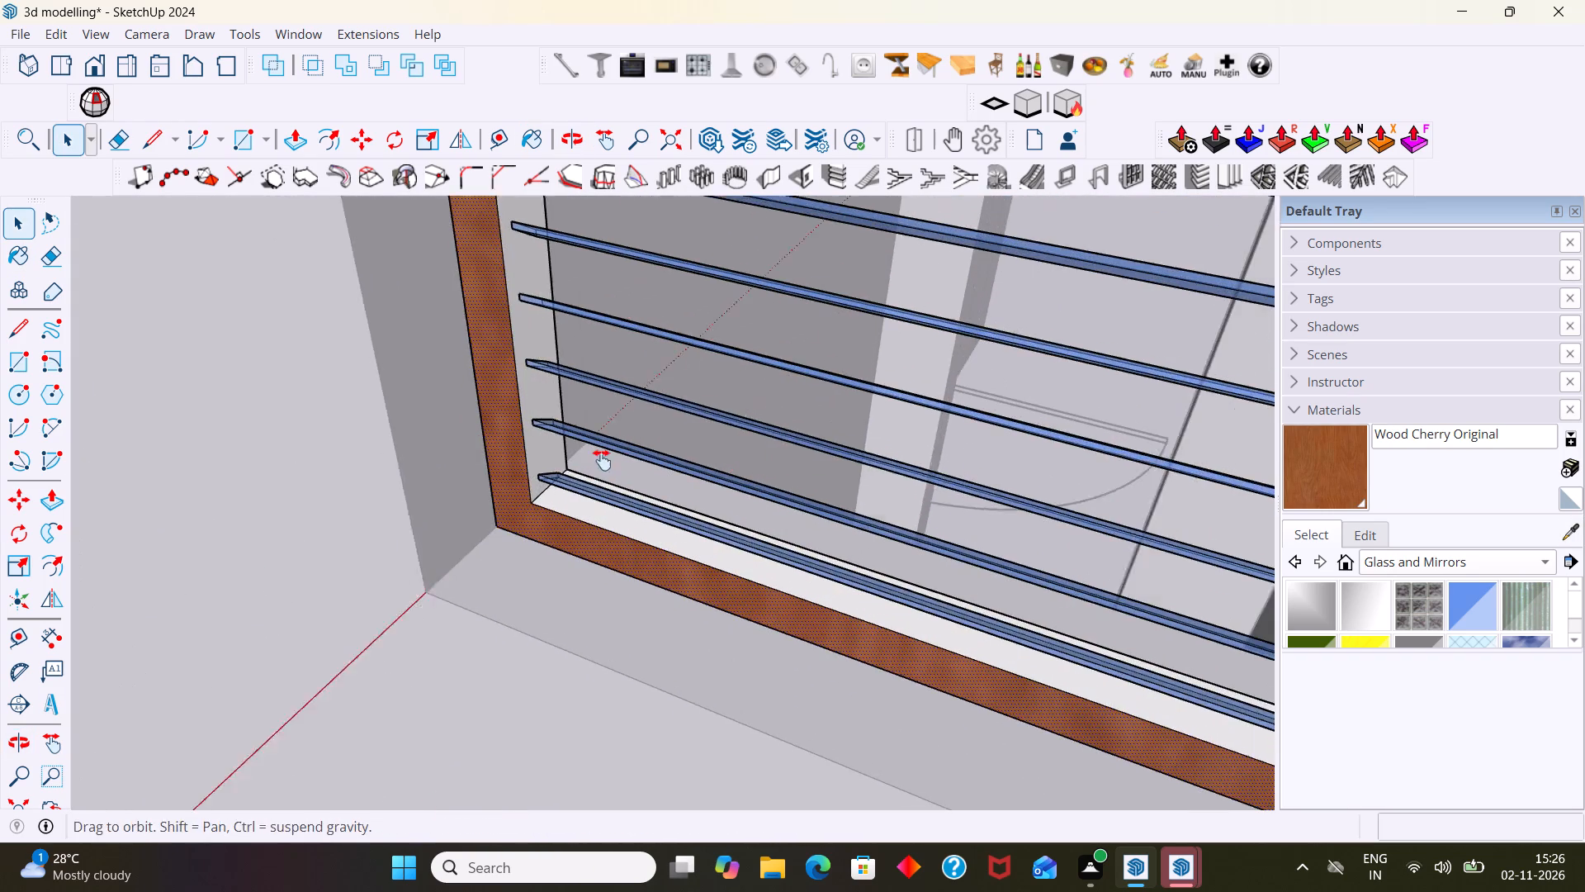
shift+middle_drag(602, 460, 592, 460)
scroll(555, 470, up, 2)
middle_drag(572, 519, 427, 509)
scroll(647, 488, up, 1)
middle_drag(641, 496, 689, 466)
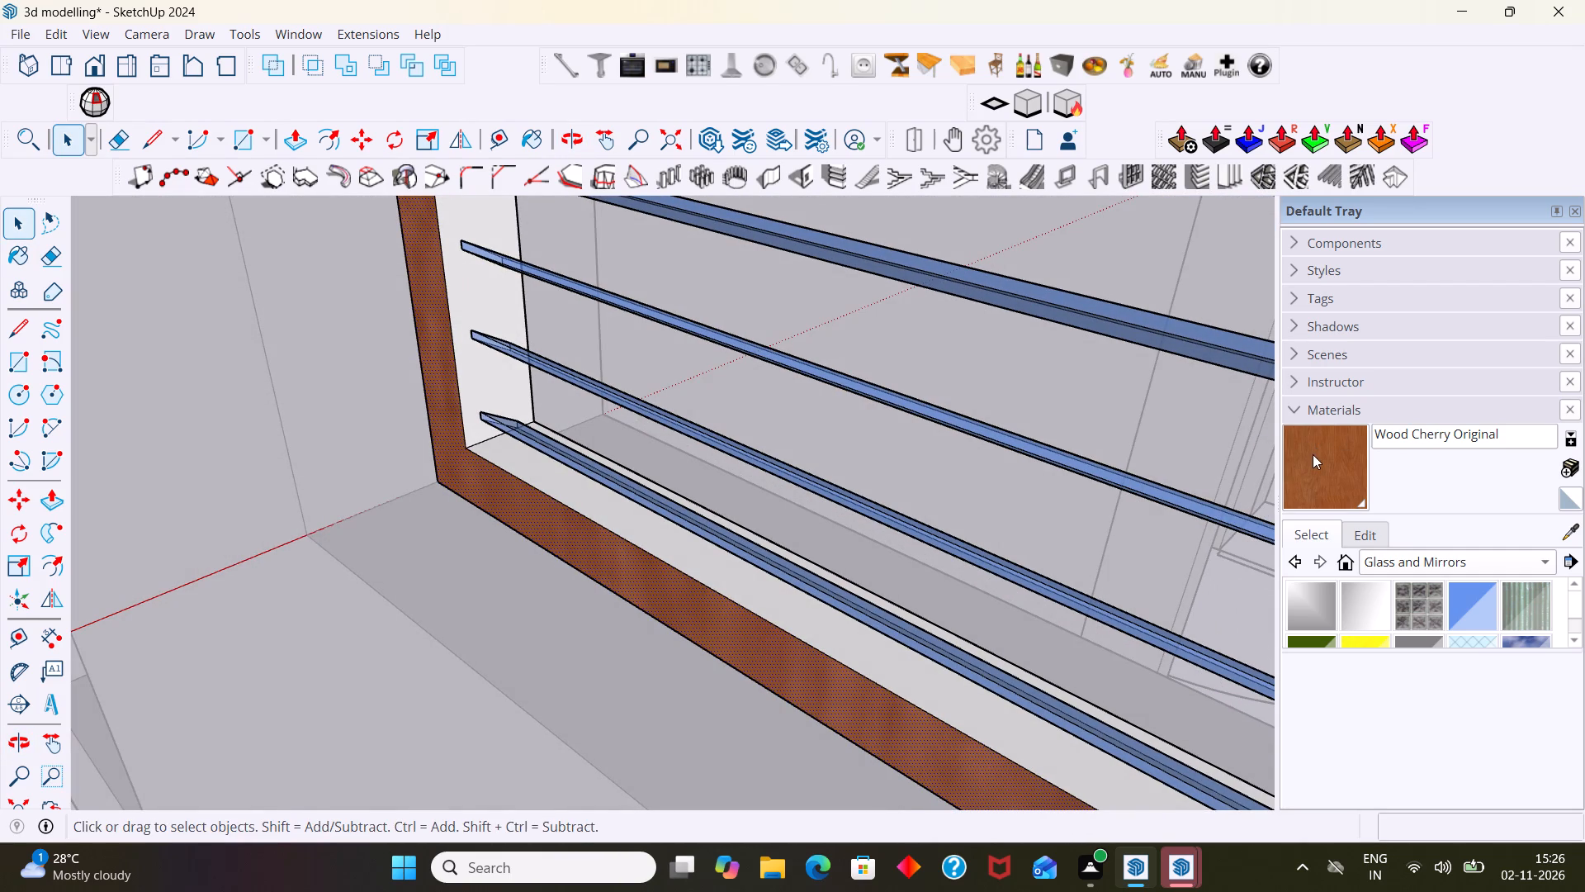
click(1313, 454)
click(859, 650)
Paint both inner side faces of the small louvred window's frame with Wood Cherry Original.
scroll(878, 647, down, 5)
middle_drag(850, 612, 658, 534)
scroll(577, 418, up, 3)
click(588, 368)
scroll(588, 368, down, 5)
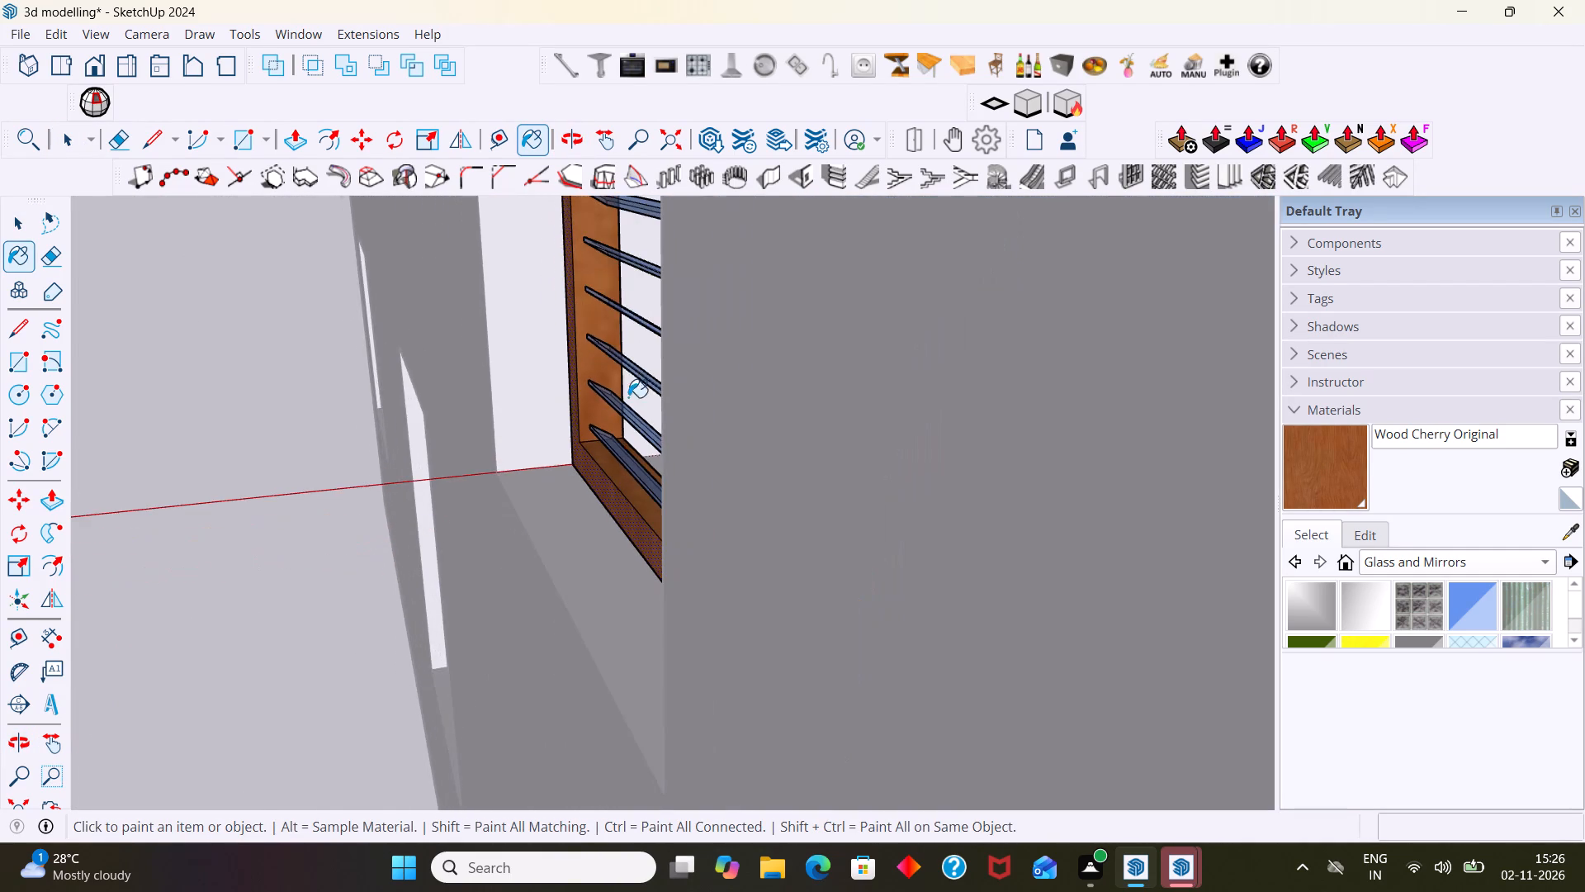
scroll(628, 397, down, 4)
middle_drag(651, 467, 1234, 460)
scroll(926, 416, up, 2)
middle_drag(915, 416, 1224, 397)
scroll(807, 406, up, 6)
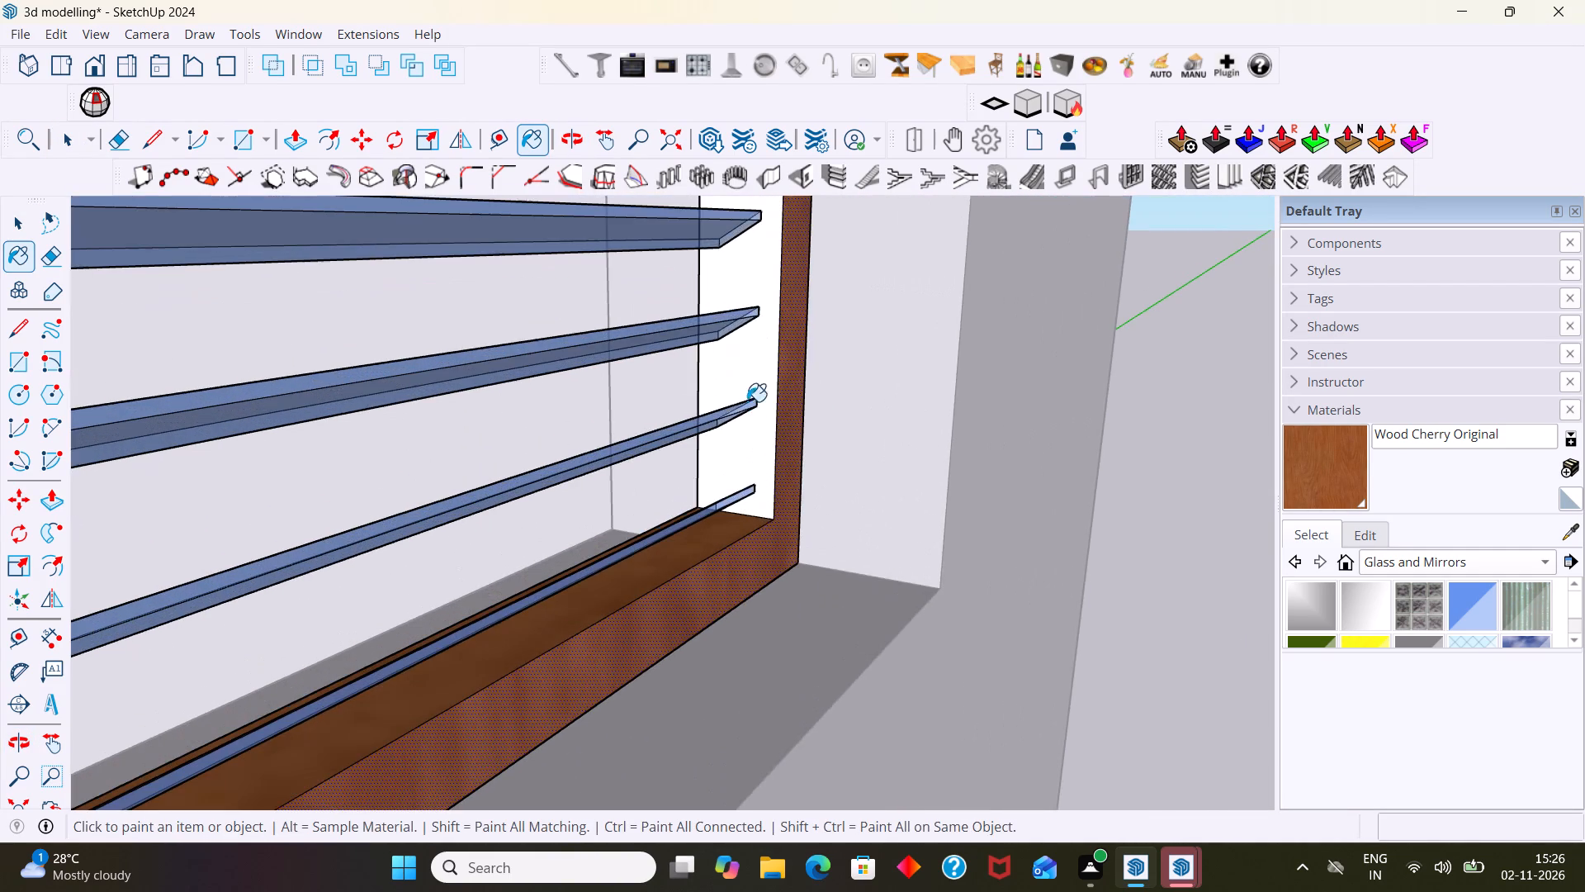
scroll(747, 401, up, 1)
click(747, 382)
scroll(747, 382, down, 20)
scroll(747, 382, down, 3)
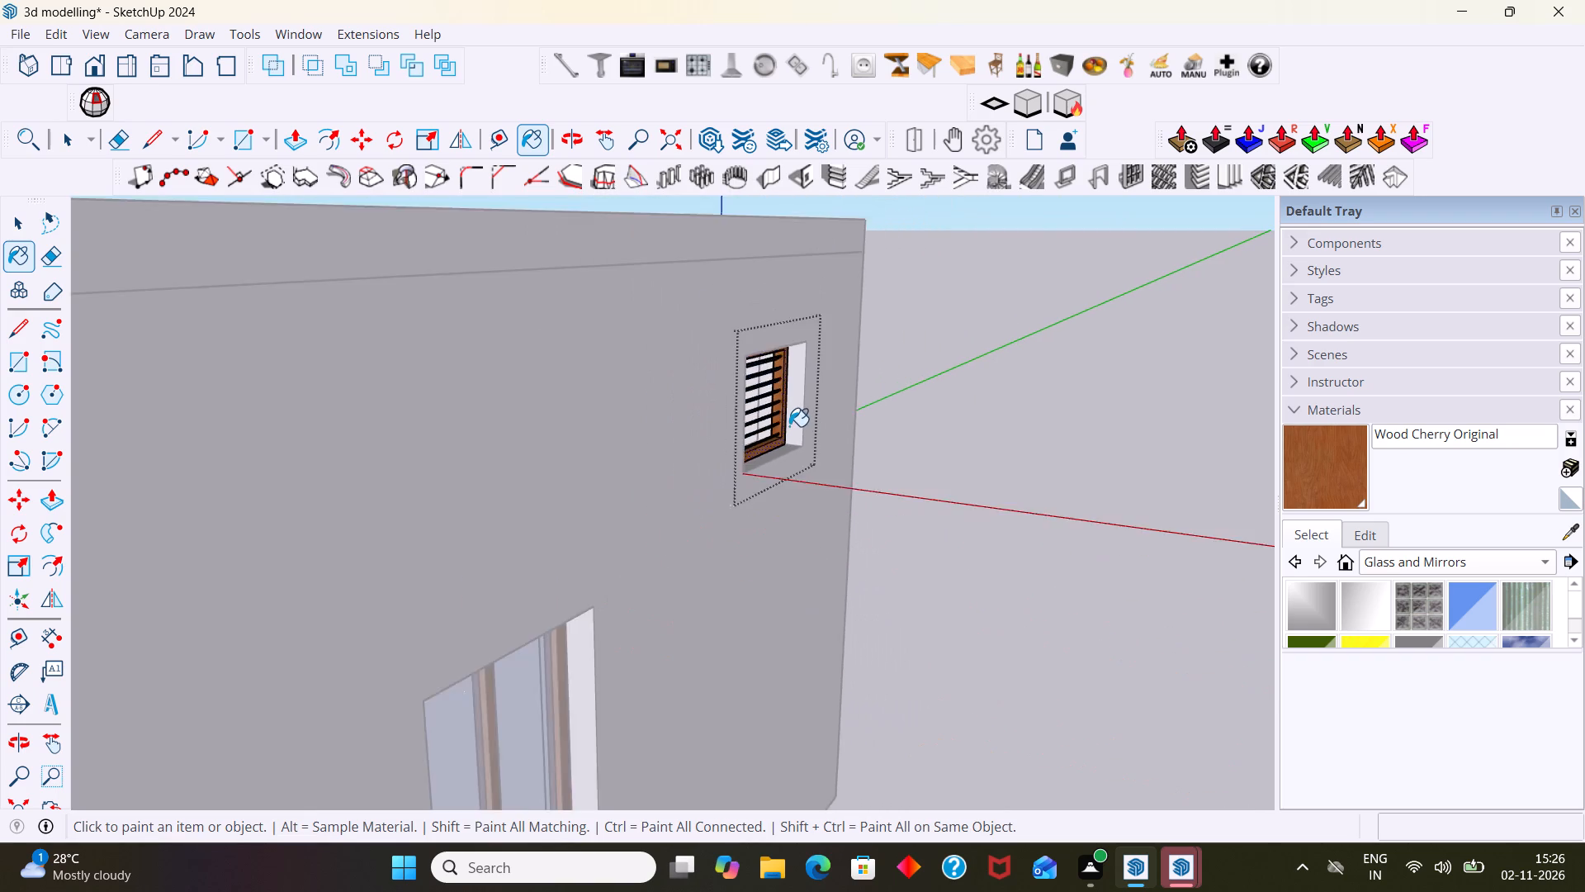
scroll(789, 426, down, 6)
middle_drag(791, 433, 864, 413)
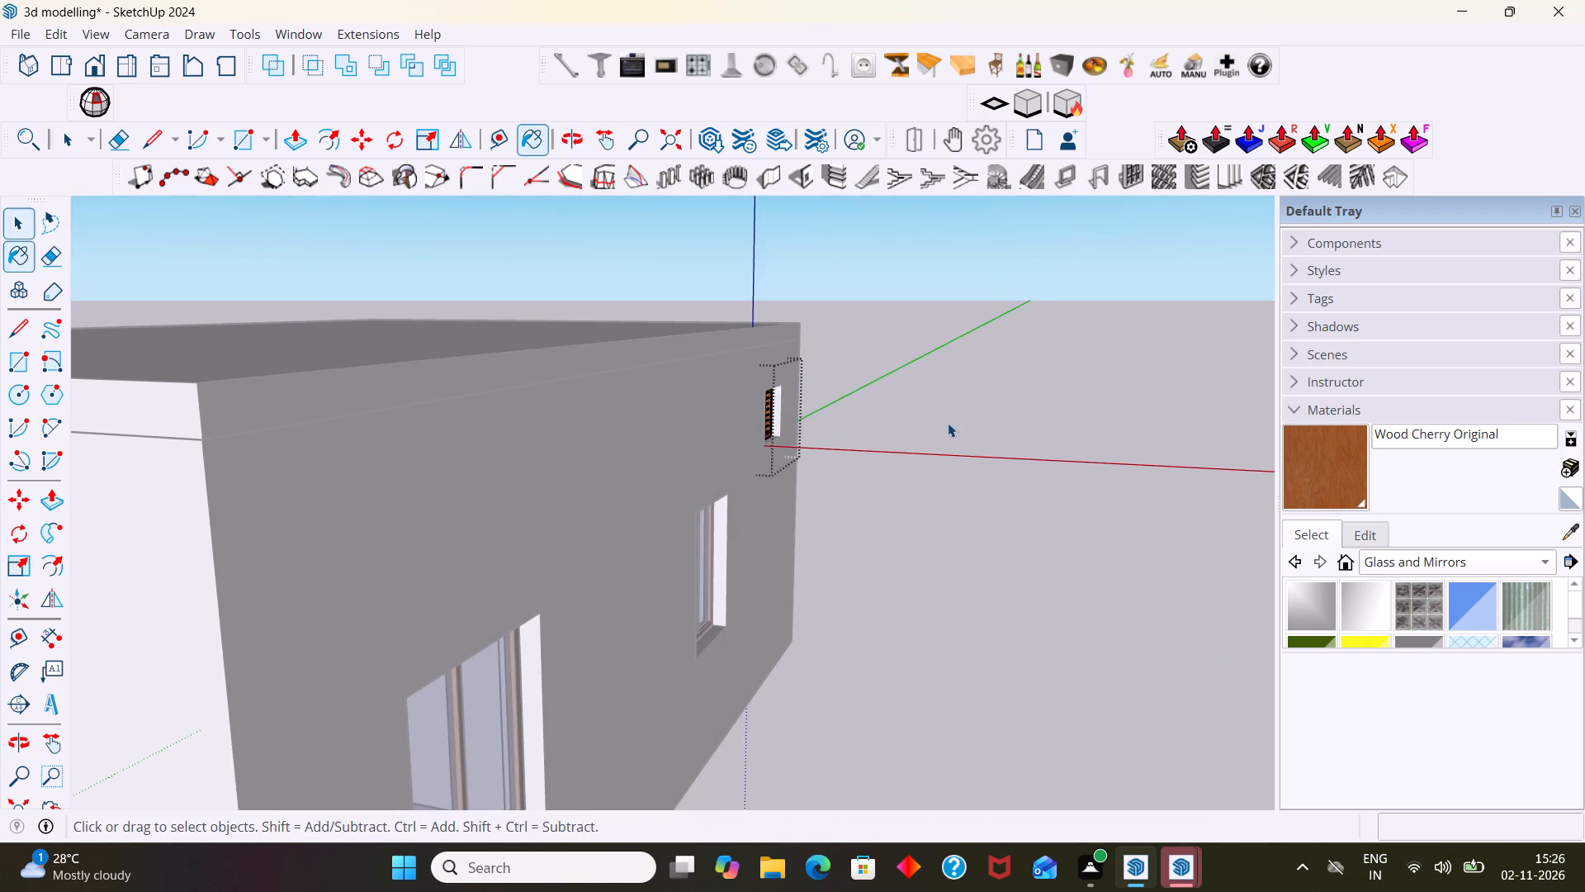
key(space)
click(961, 415)
Hide the roof slab group on top of the house.
middle_drag(963, 405, 785, 491)
scroll(754, 428, down, 3)
click(710, 364)
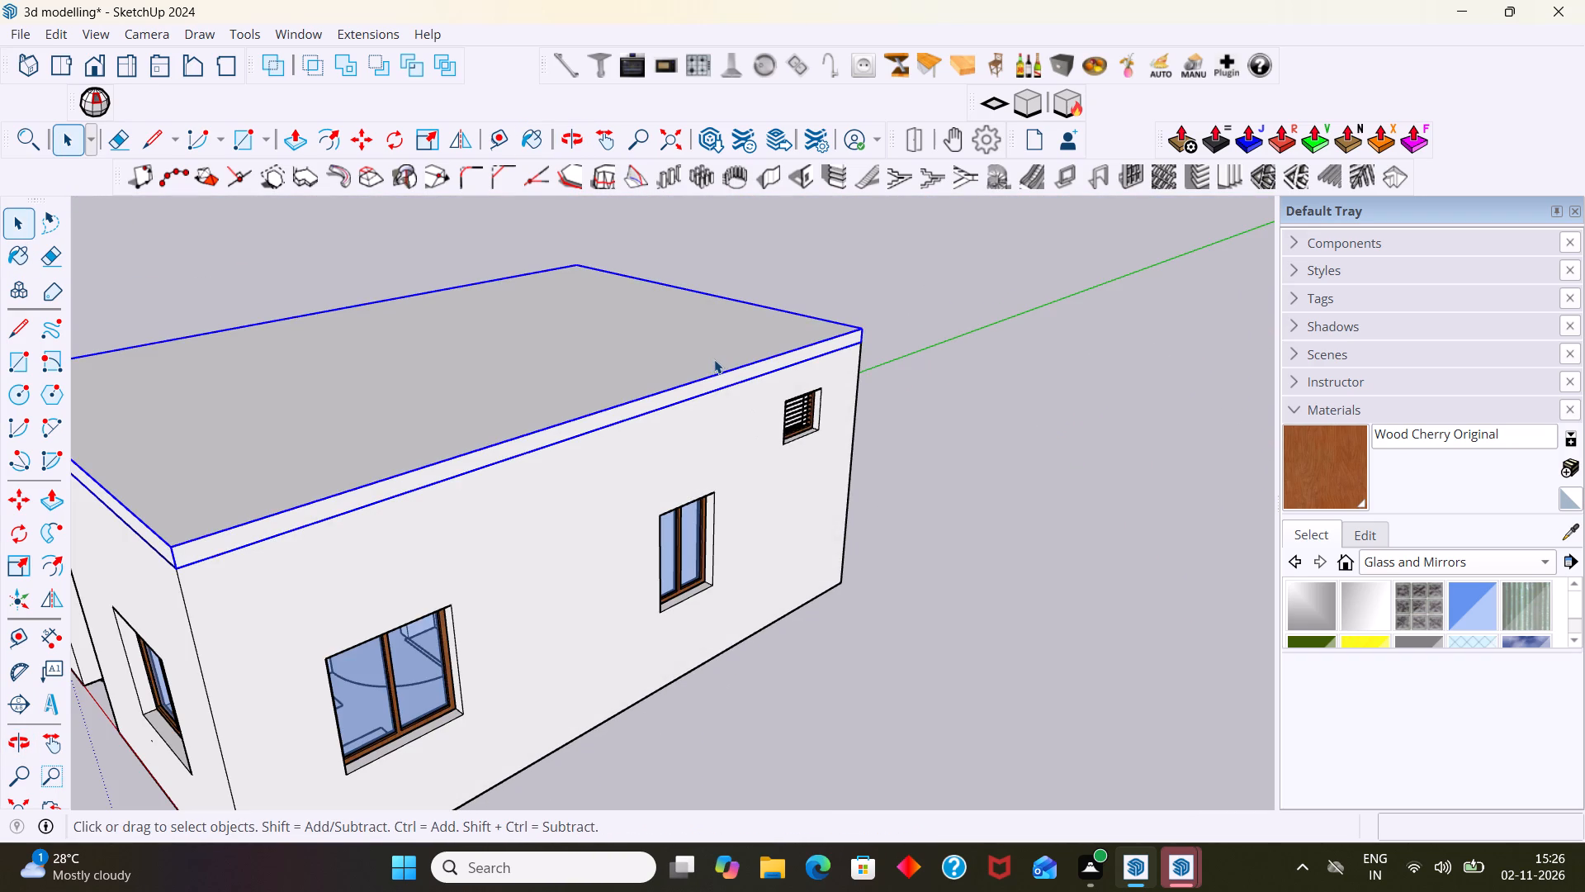
right_click(714, 359)
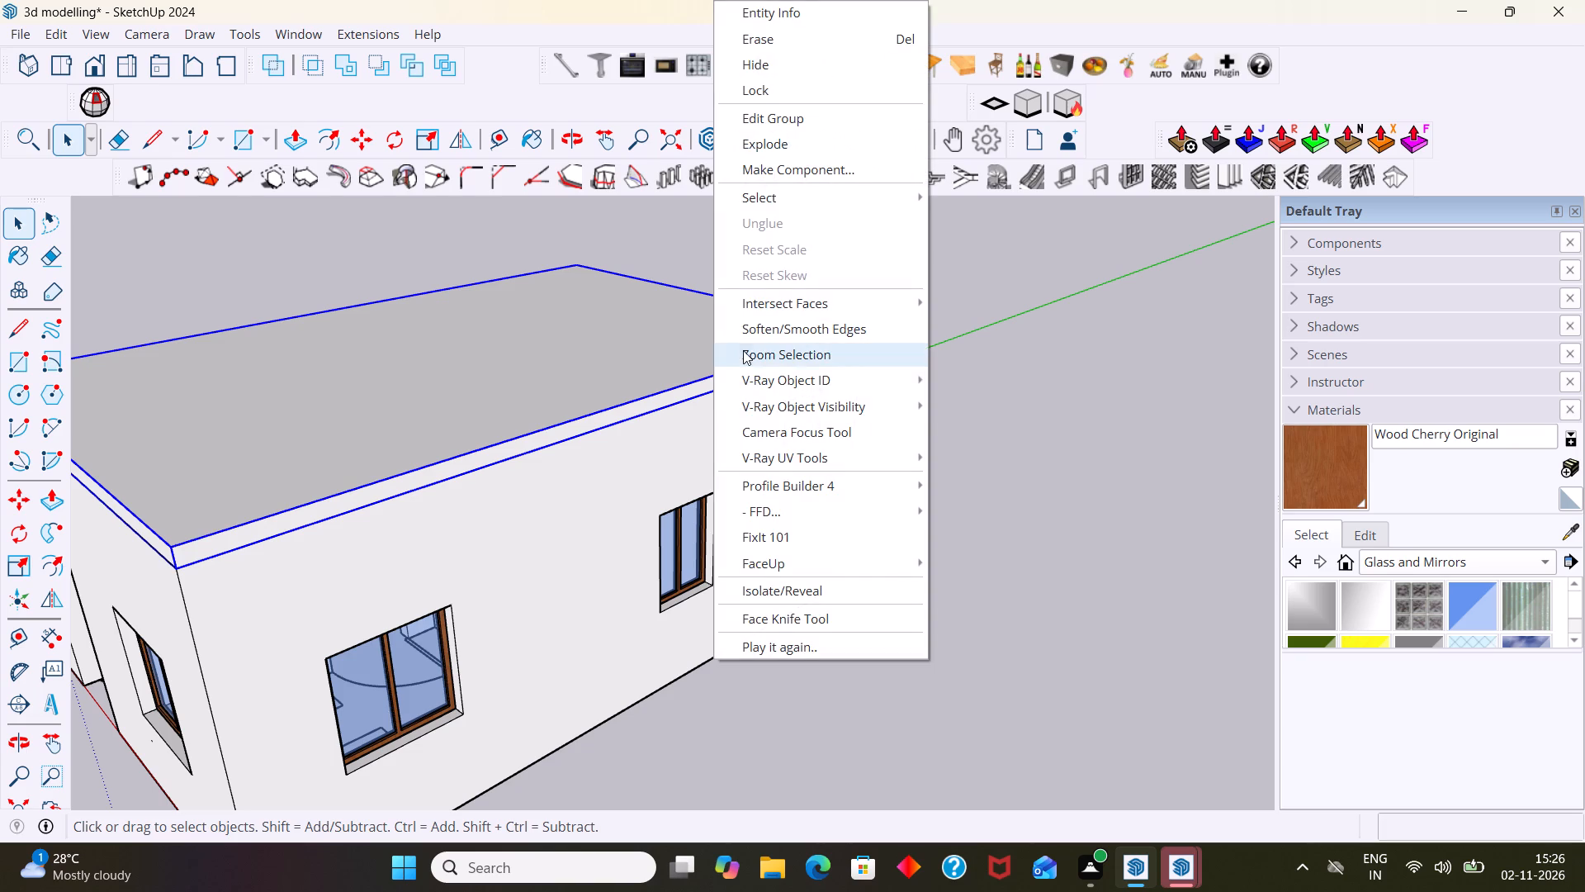
click(782, 68)
Paint the room-side face of the small louvred window's frame with Wood Cherry Original.
scroll(606, 382, down, 1)
middle_drag(606, 387, 1159, 457)
scroll(471, 359, up, 15)
middle_drag(652, 371, 797, 401)
scroll(576, 374, up, 10)
click(1348, 467)
scroll(778, 446, up, 4)
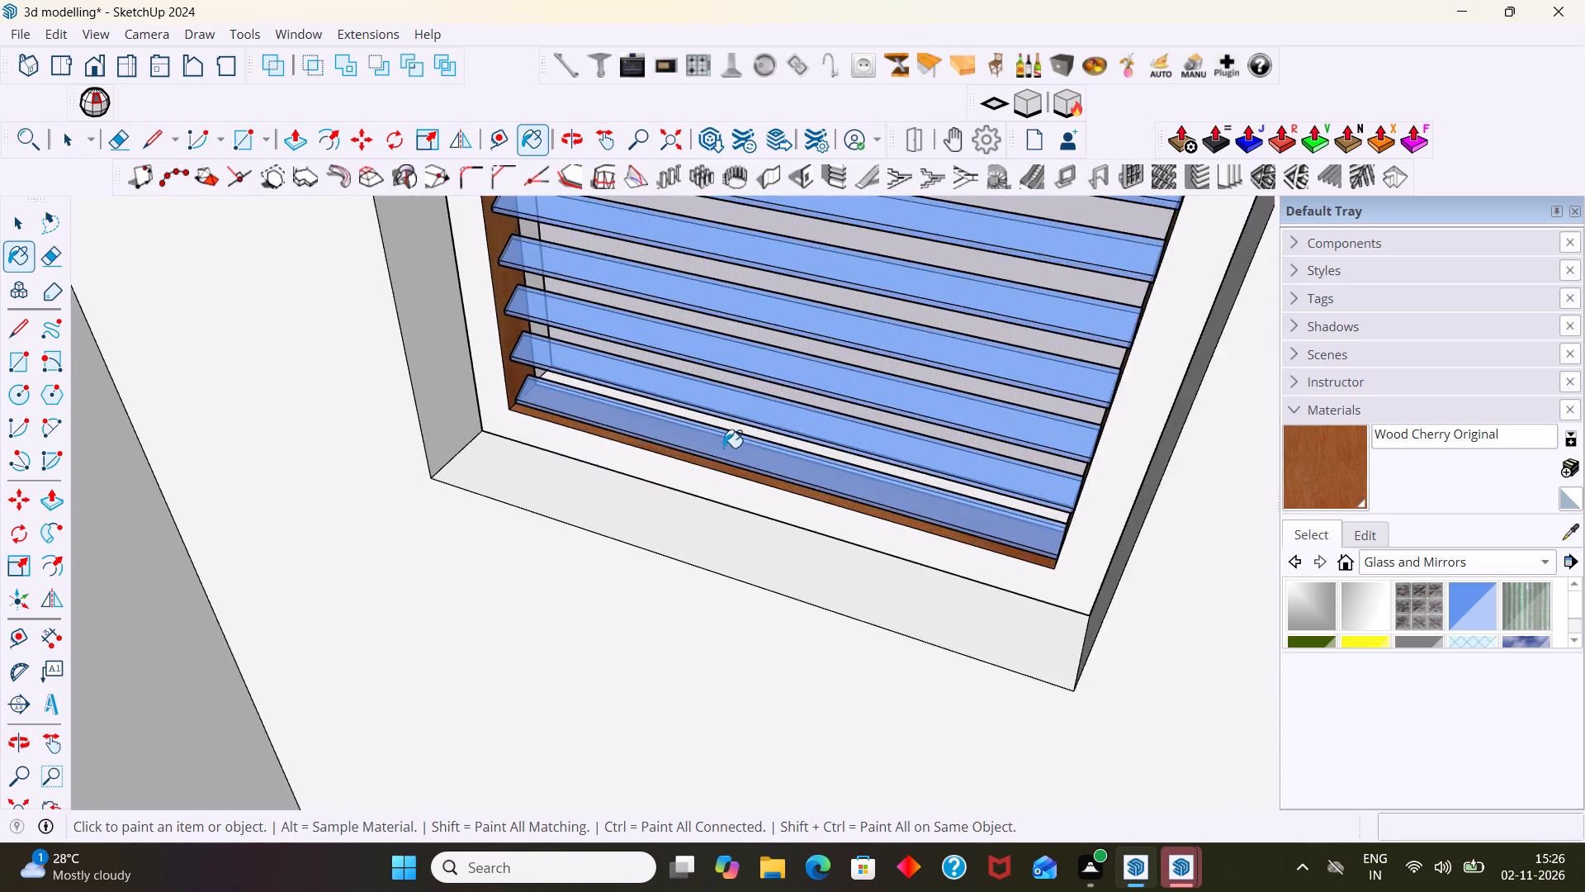
scroll(723, 448, up, 4)
click(602, 444)
scroll(601, 443, down, 10)
middle_drag(714, 465, 977, 467)
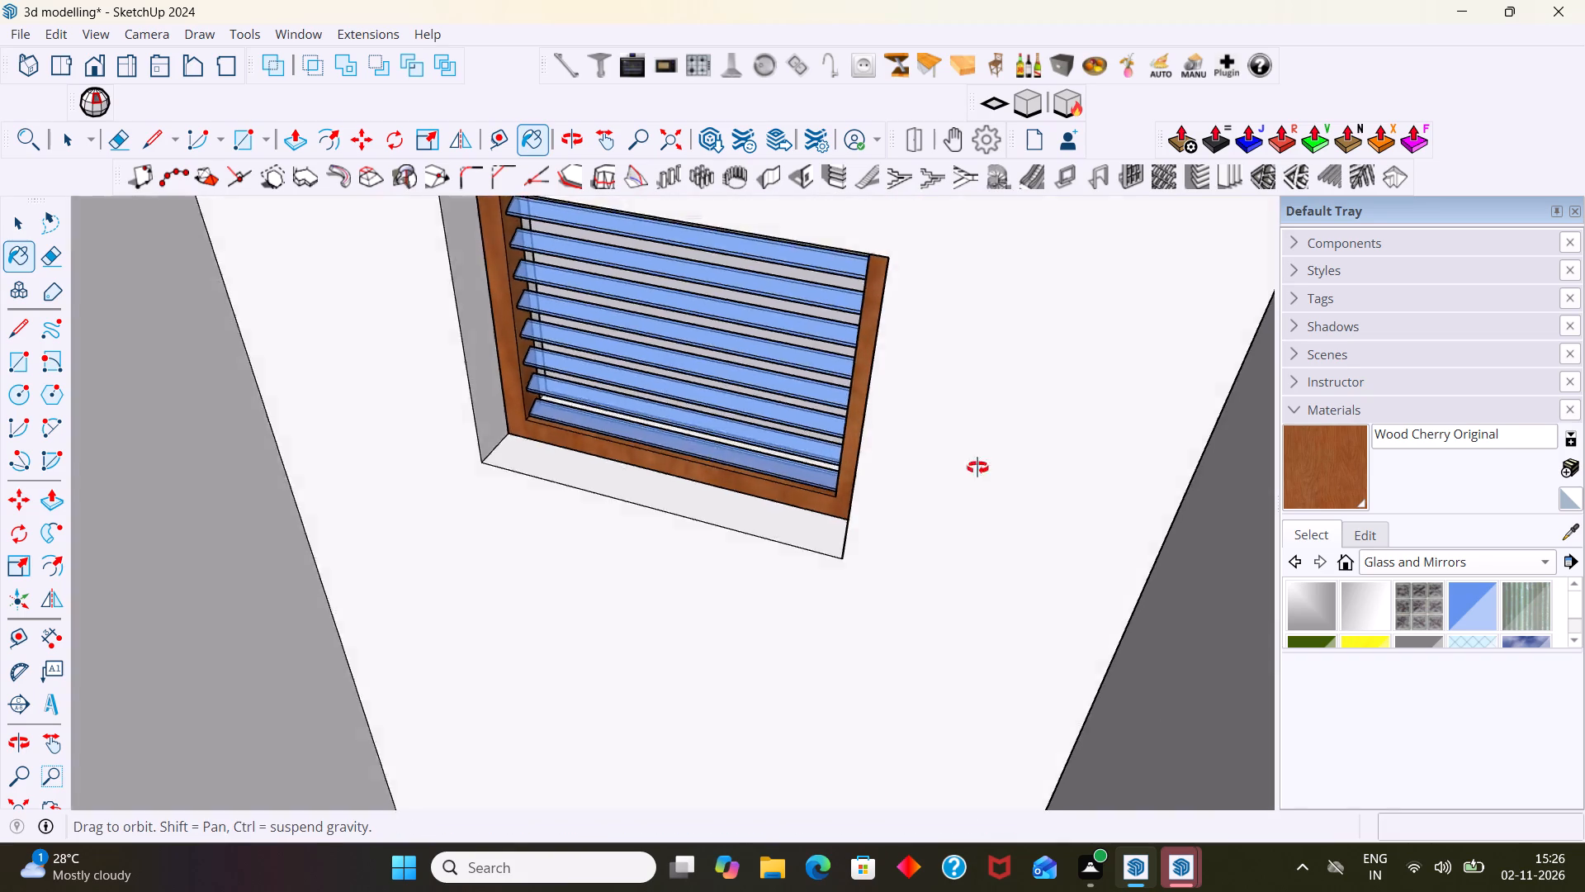
middle_drag(977, 467, 859, 489)
scroll(837, 482, down, 10)
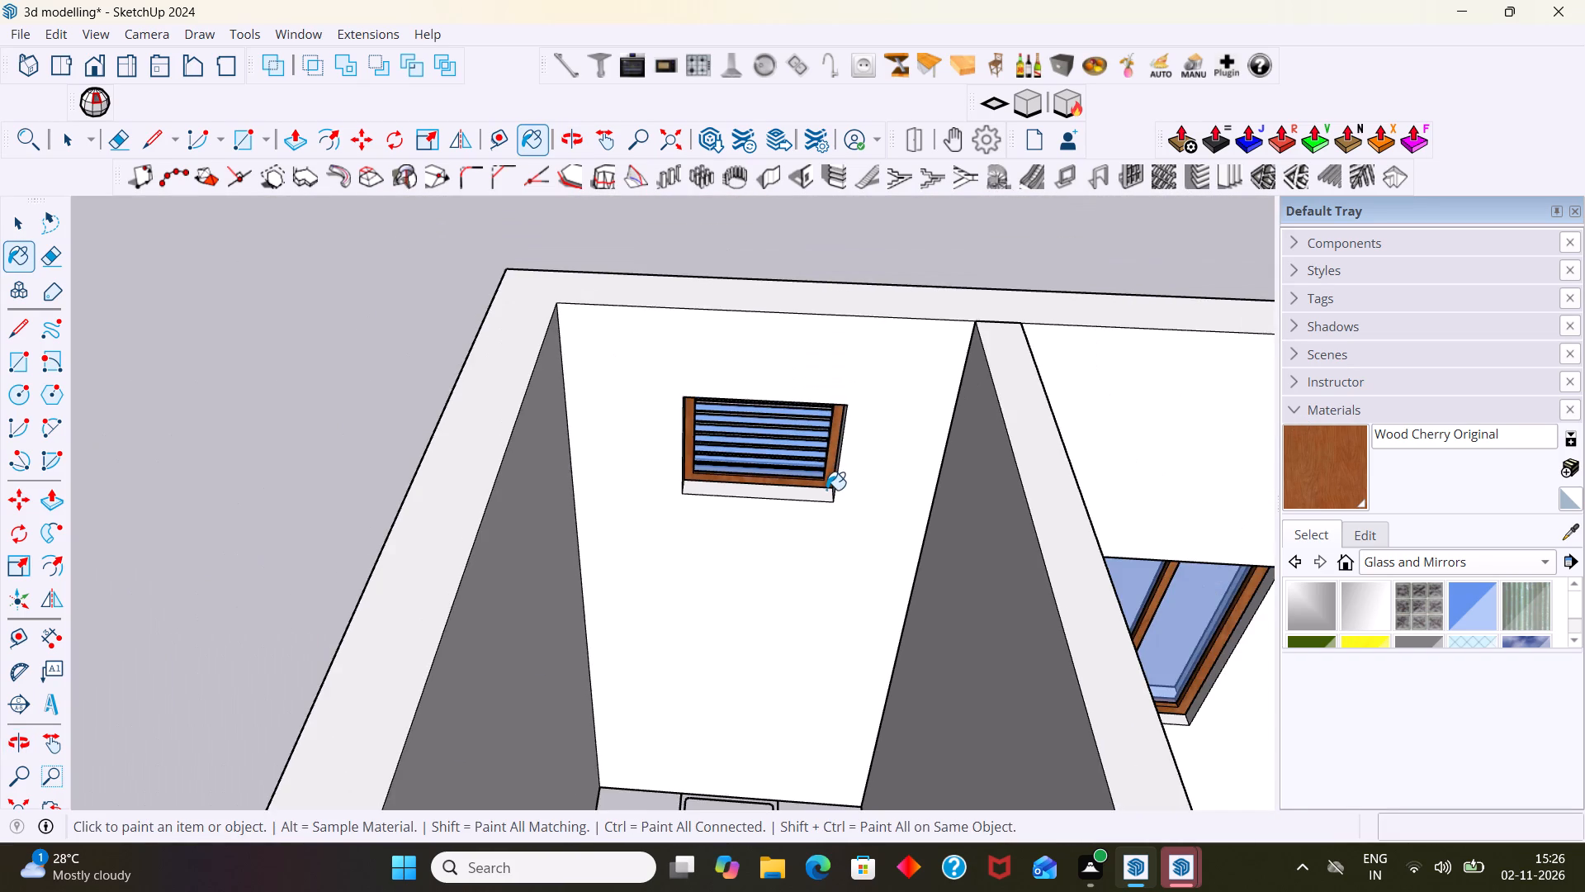
key(space)
Examine the rooms, openings and windows of the roofless house from several sides.
scroll(804, 479, down, 12)
middle_drag(860, 467, 404, 458)
scroll(619, 431, down, 12)
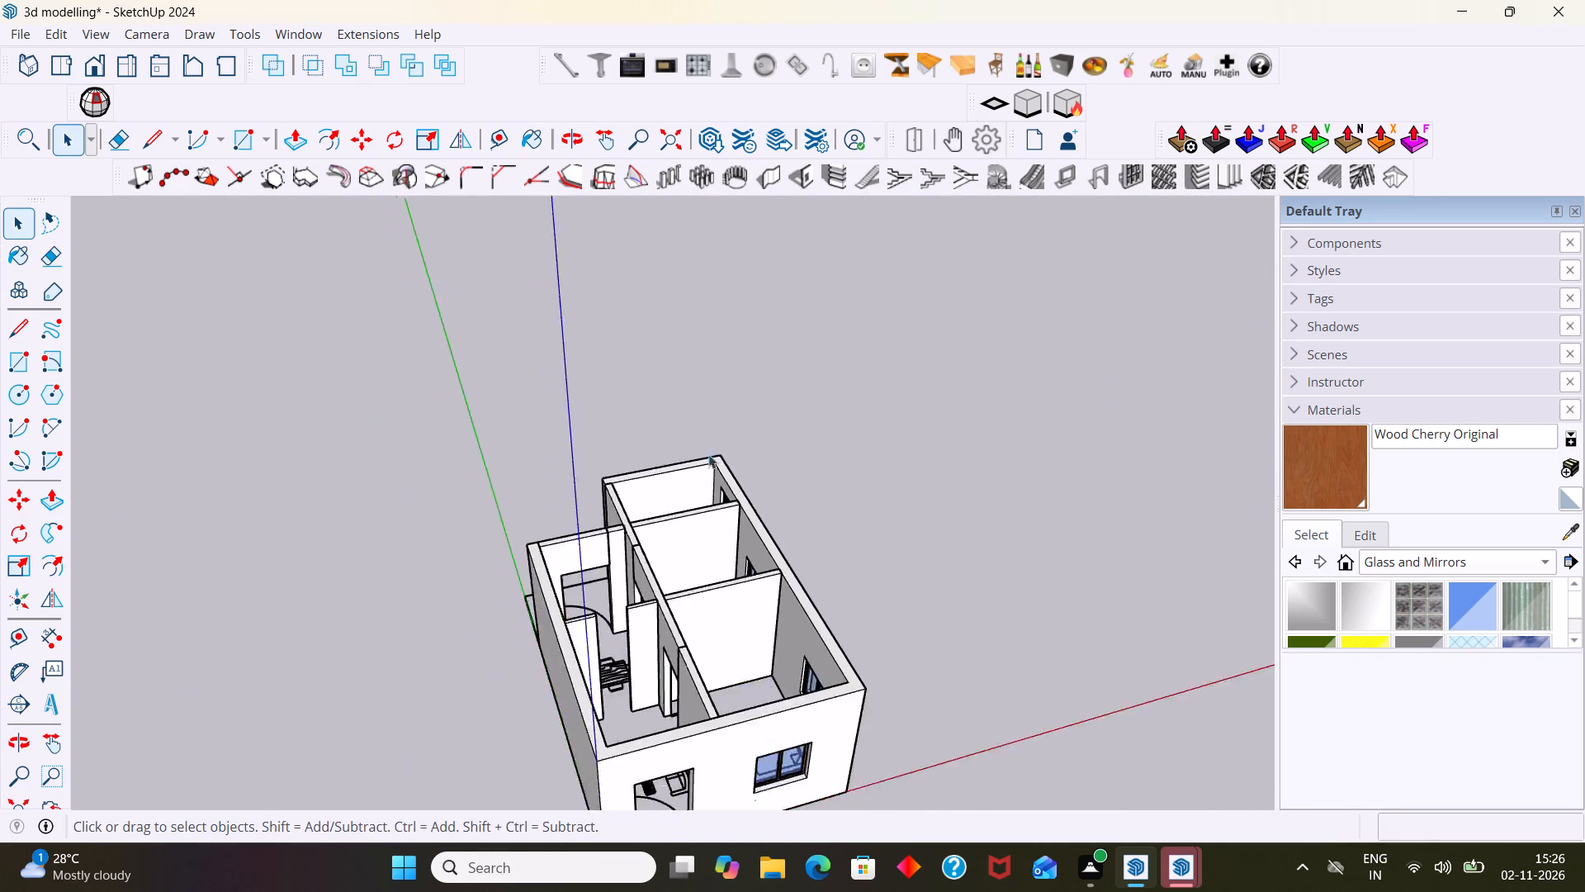
scroll(708, 454, down, 12)
middle_drag(816, 508, 329, 531)
scroll(529, 515, down, 7)
middle_drag(623, 524, 272, 537)
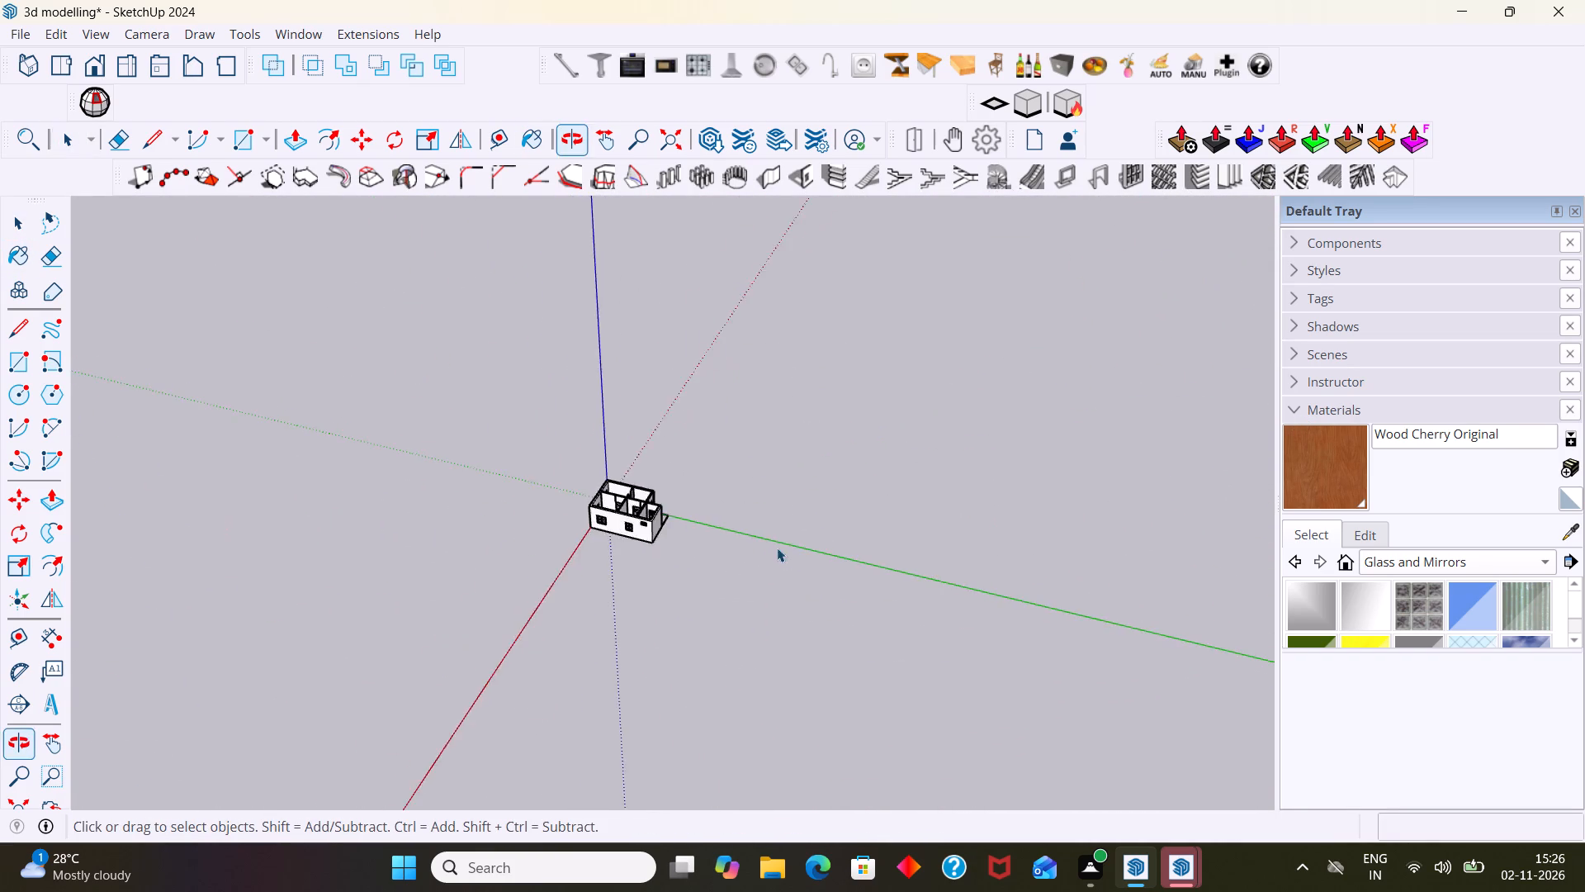
scroll(777, 547, up, 17)
middle_drag(632, 485, 704, 688)
shift+middle_drag(759, 648, 1095, 626)
scroll(989, 599, down, 7)
middle_drag(956, 583, 833, 557)
scroll(828, 556, down, 1)
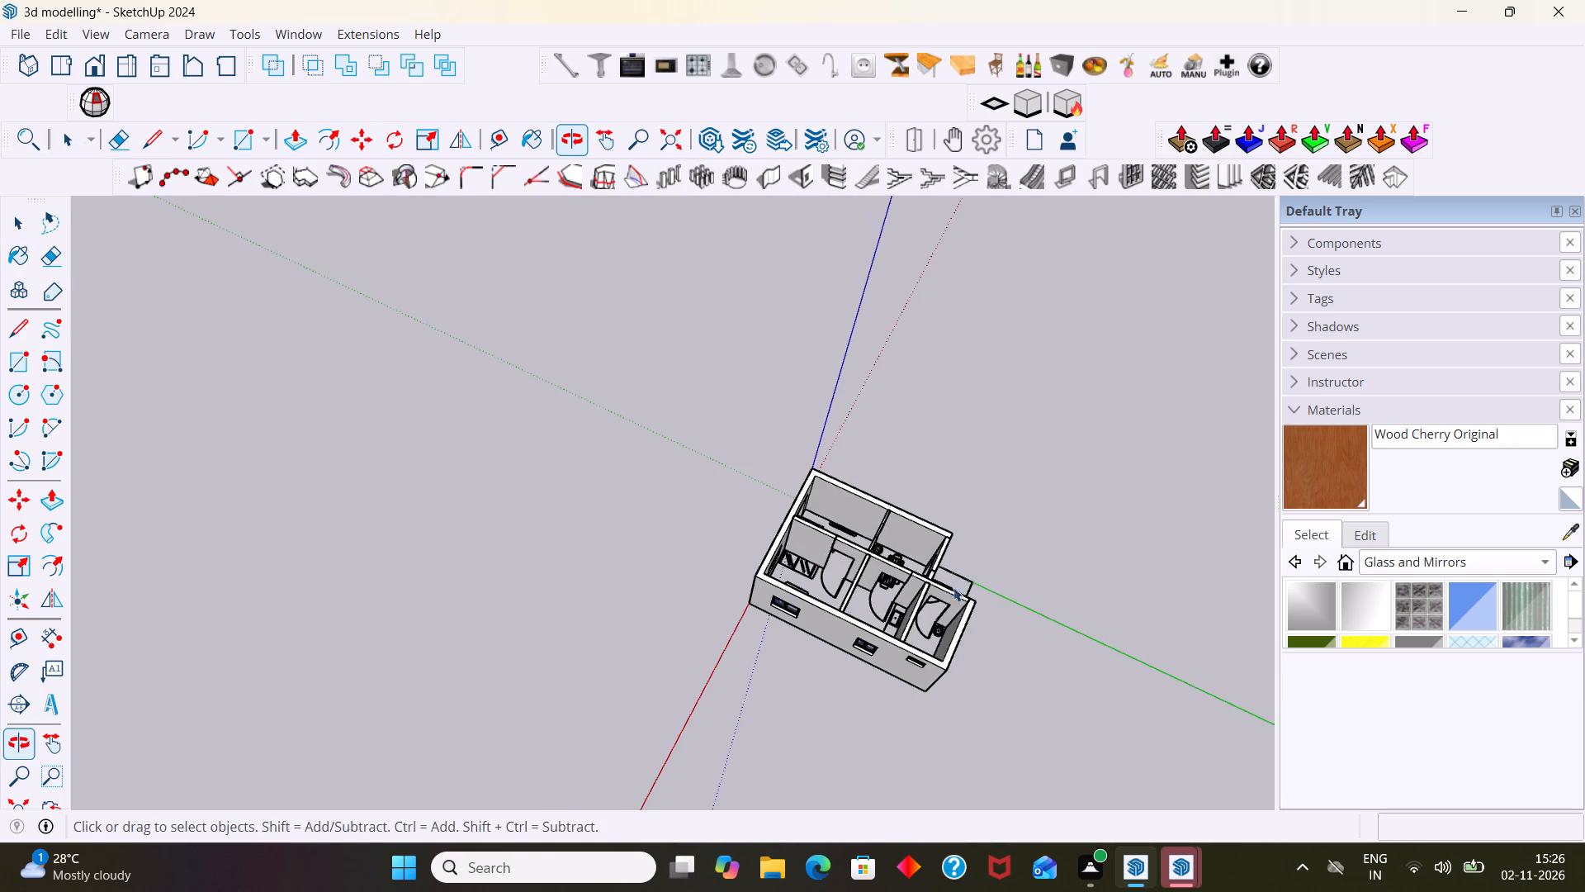
middle_drag(946, 572, 713, 492)
scroll(681, 498, up, 9)
middle_drag(674, 466, 827, 466)
scroll(603, 556, up, 3)
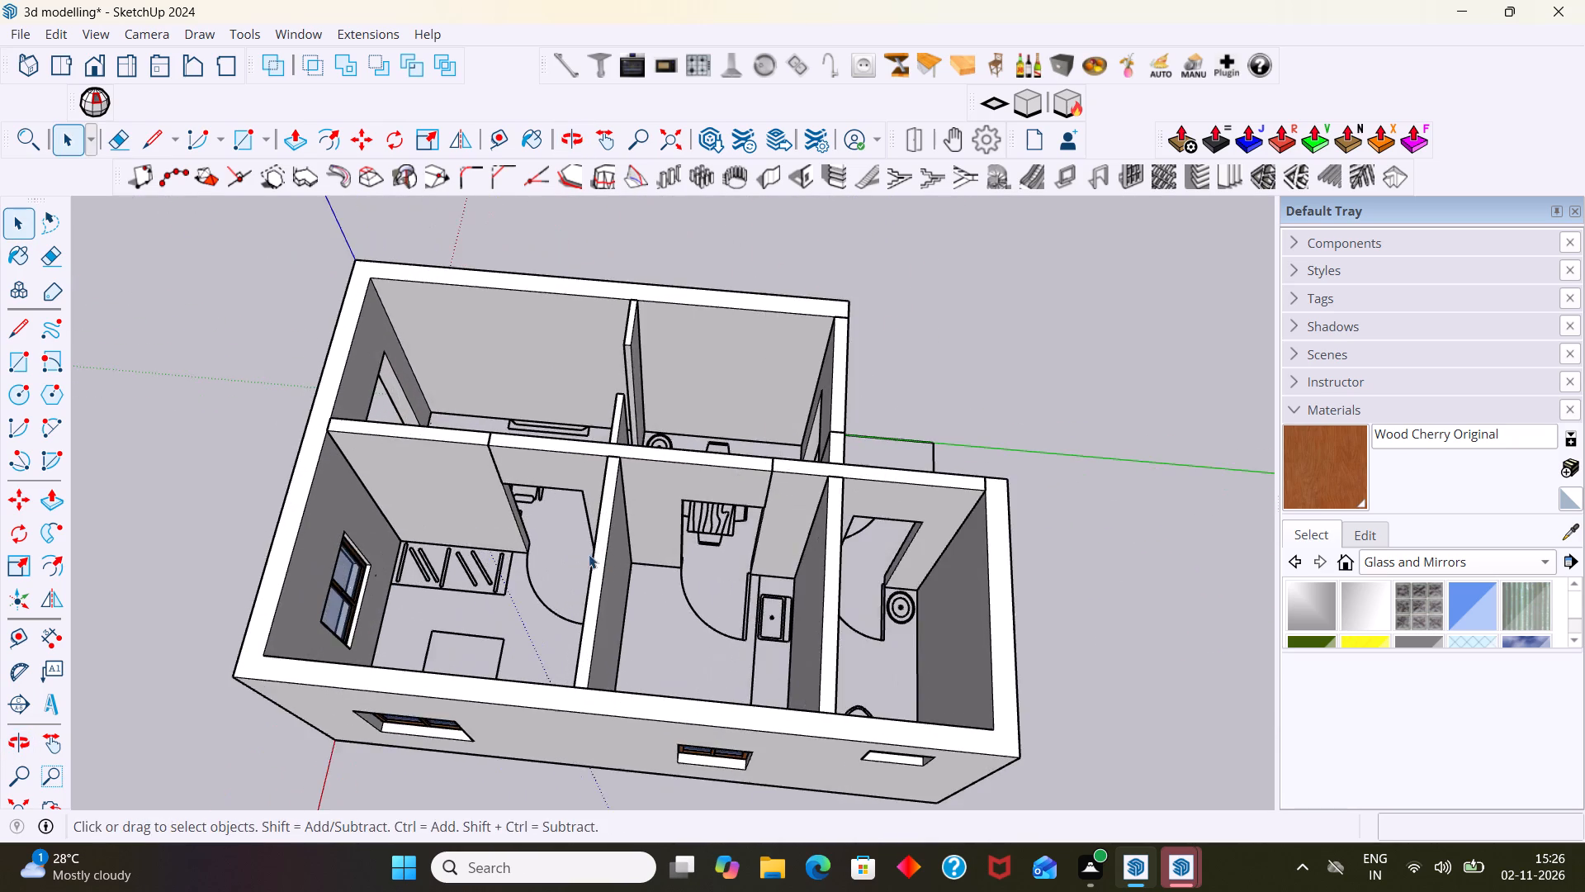
middle_drag(589, 554, 352, 452)
scroll(525, 483, down, 6)
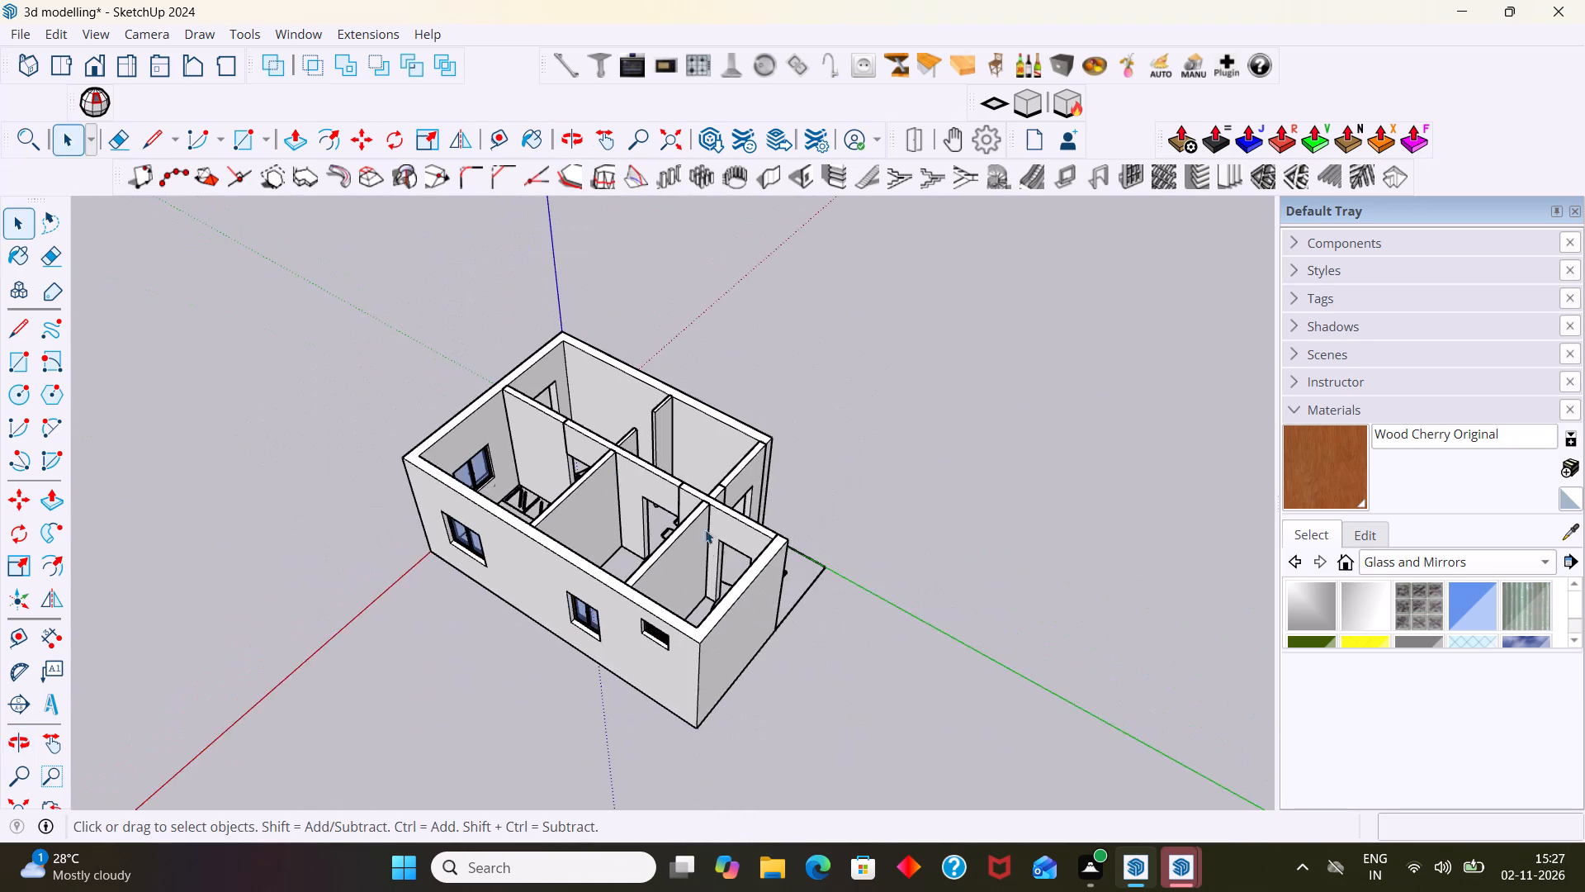
middle_drag(698, 548, 613, 553)
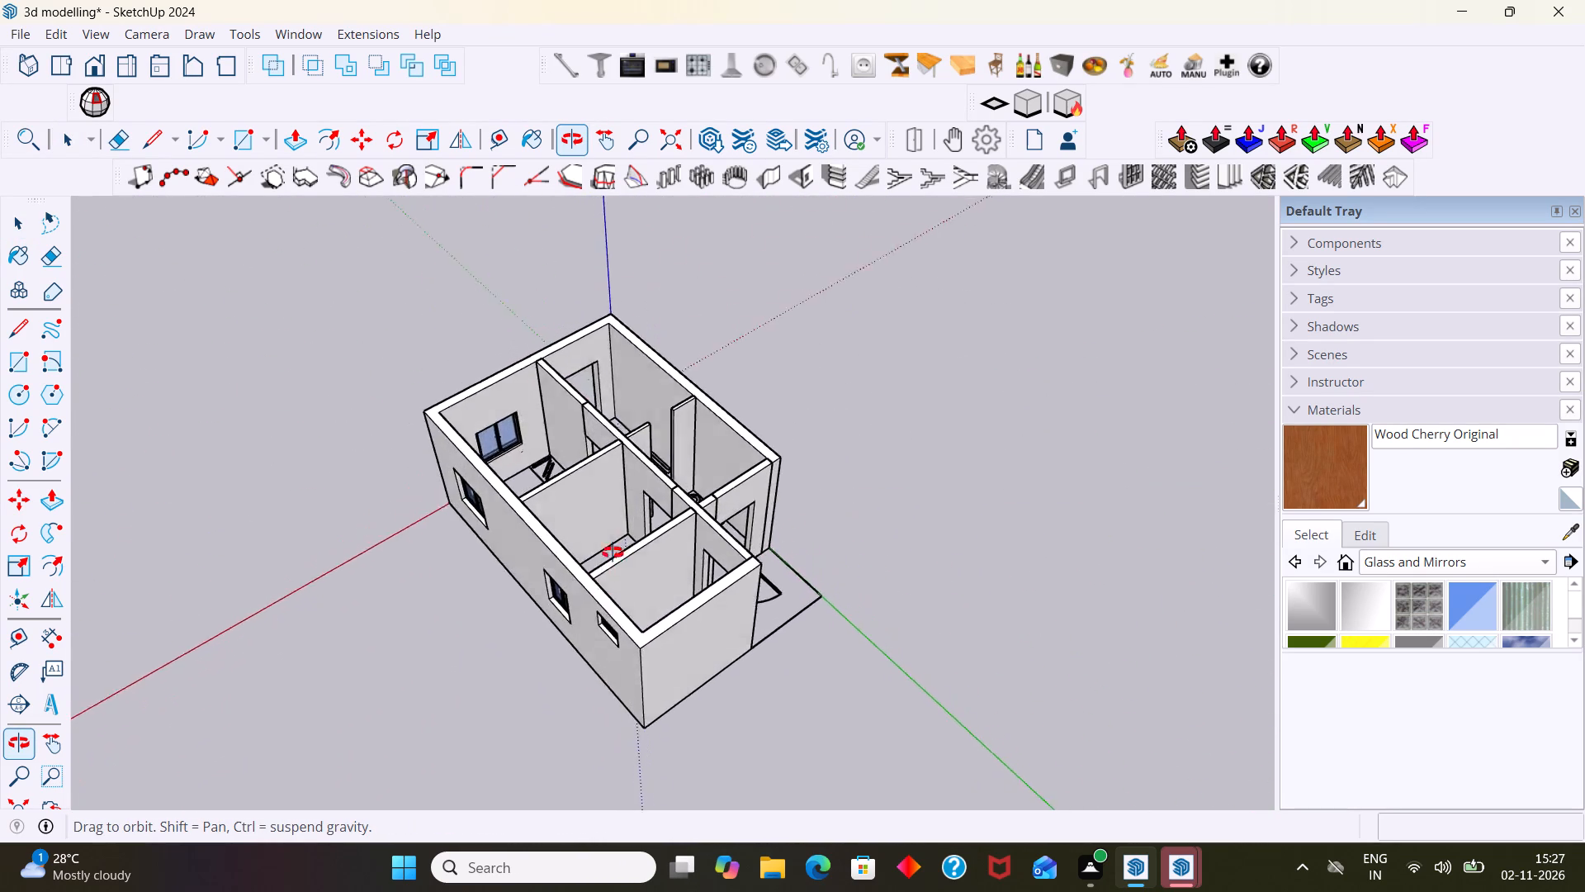
middle_drag(613, 553, 996, 507)
scroll(996, 505, down, 5)
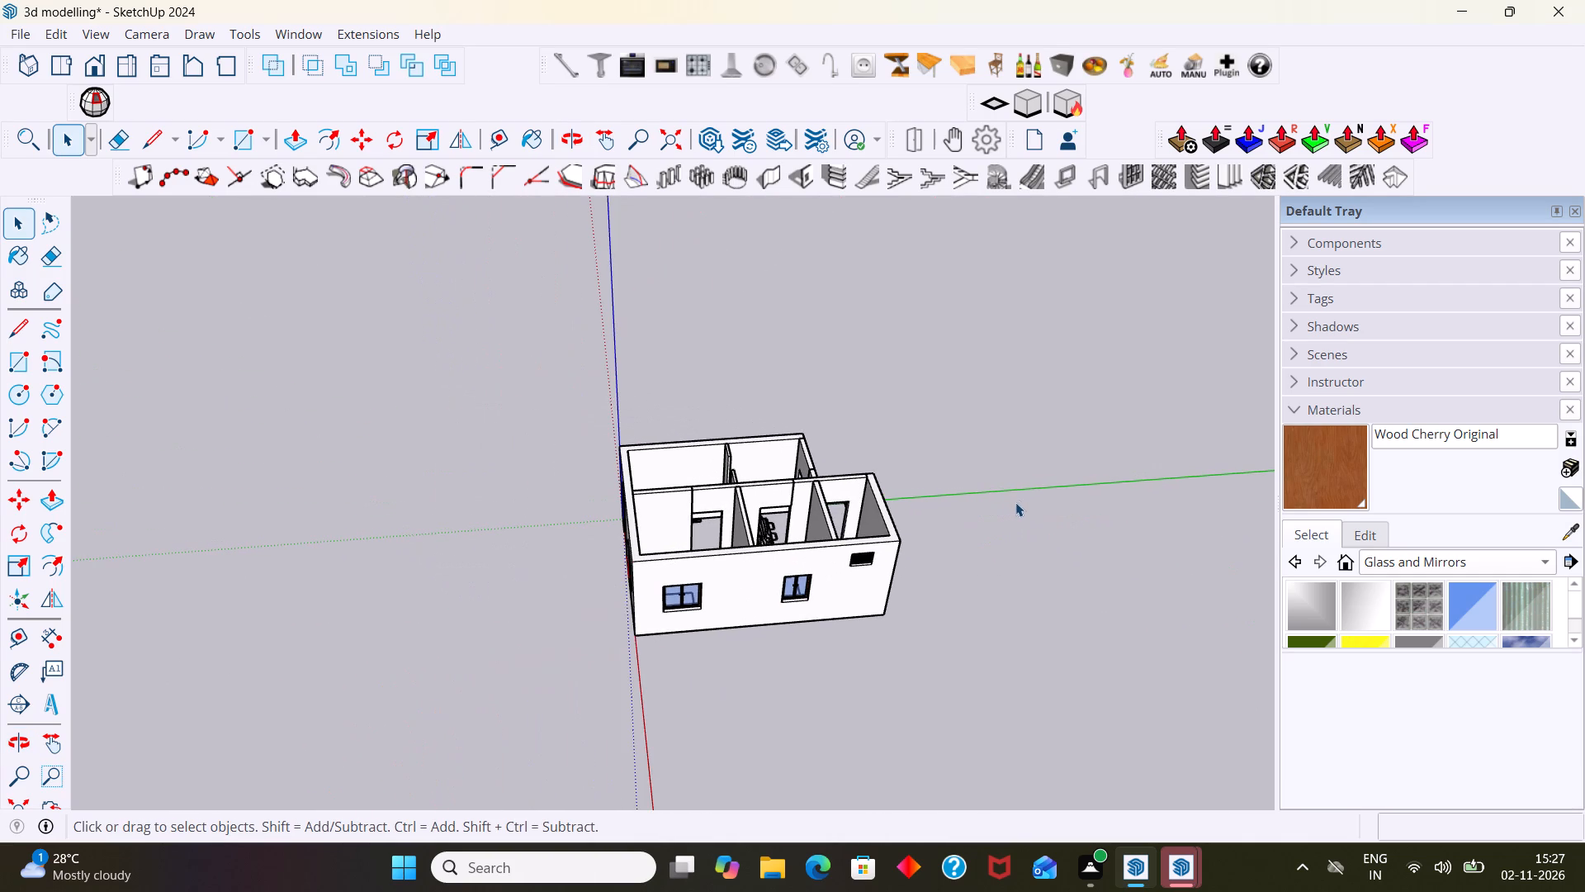
Unhide the last hidden object, the roof slab.
click(45, 35)
click(106, 370)
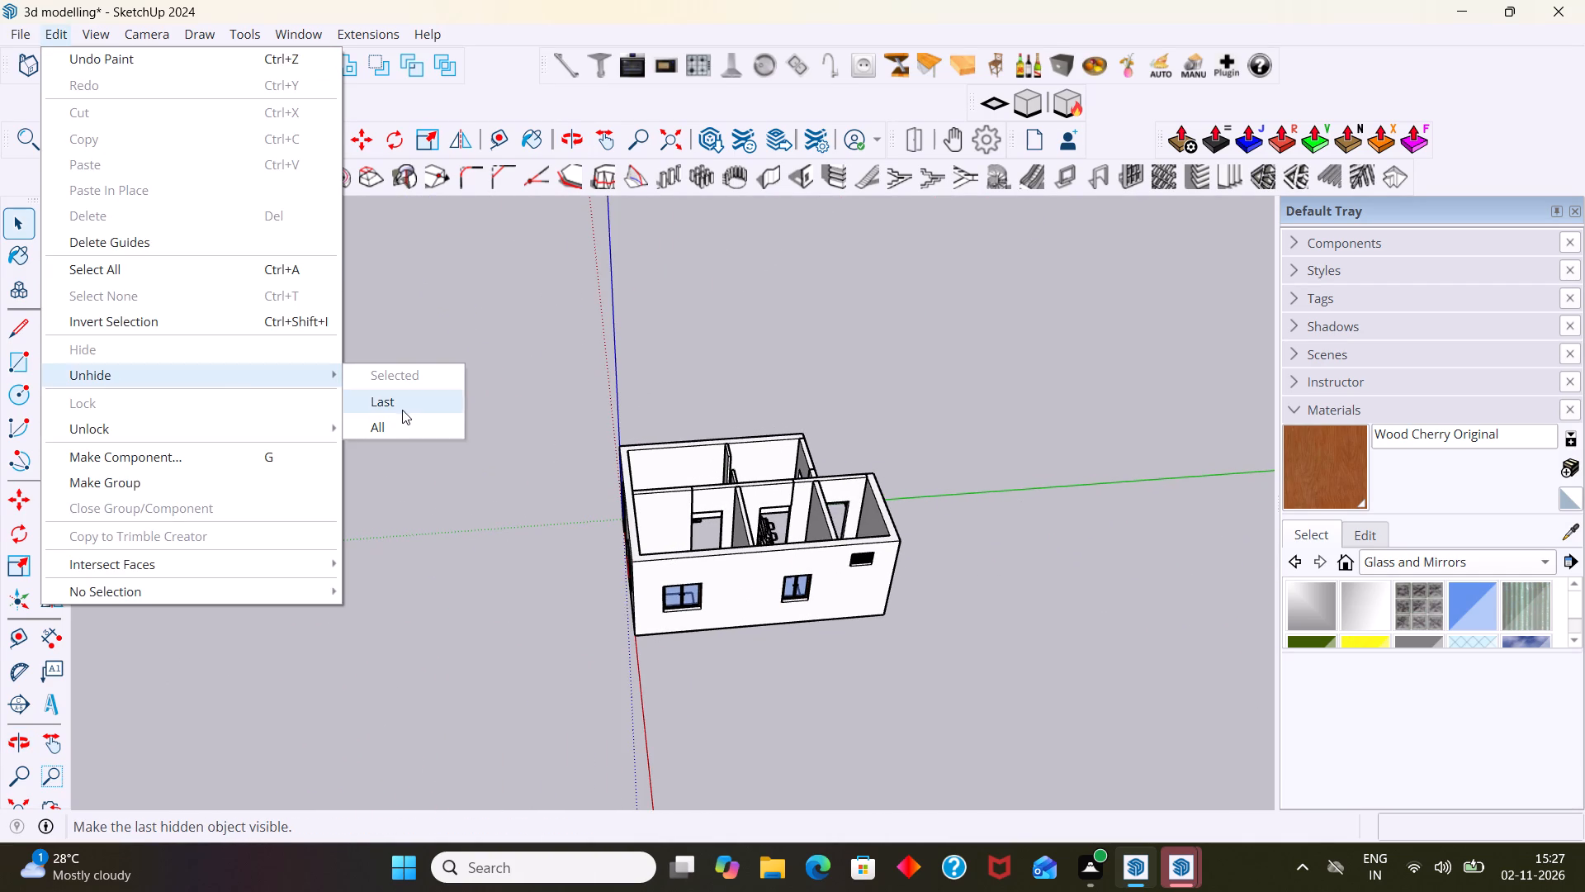
click(405, 408)
key(space)
Examine the roofed house's exterior, including its windows and the open doorway in the front wall.
middle_drag(995, 519, 925, 417)
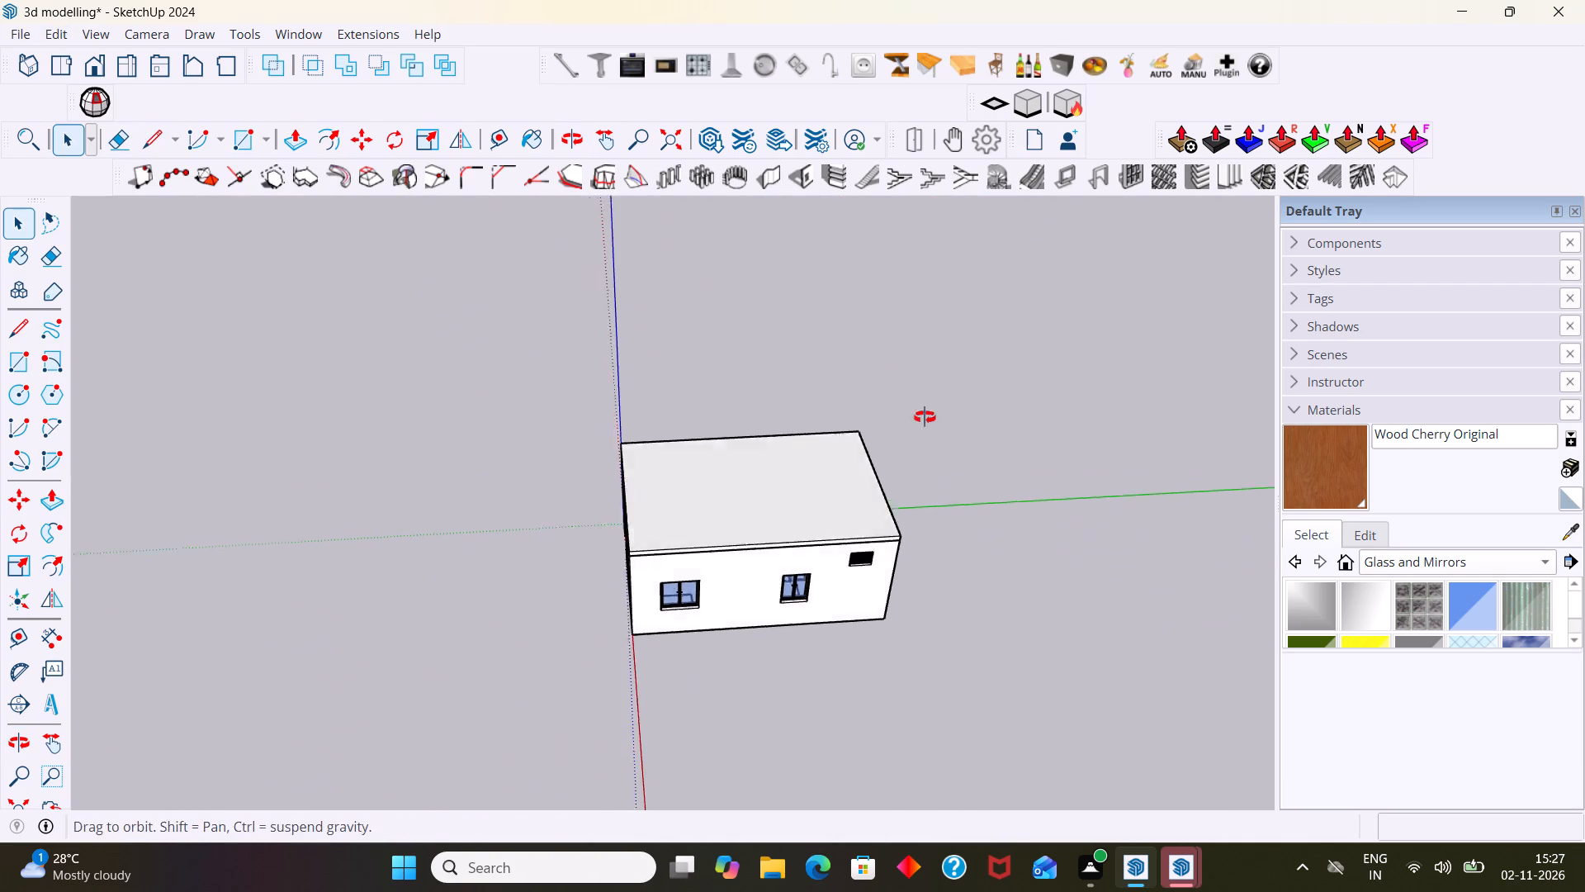
middle_drag(925, 417, 883, 363)
scroll(765, 539, up, 7)
middle_drag(994, 600, 1258, 512)
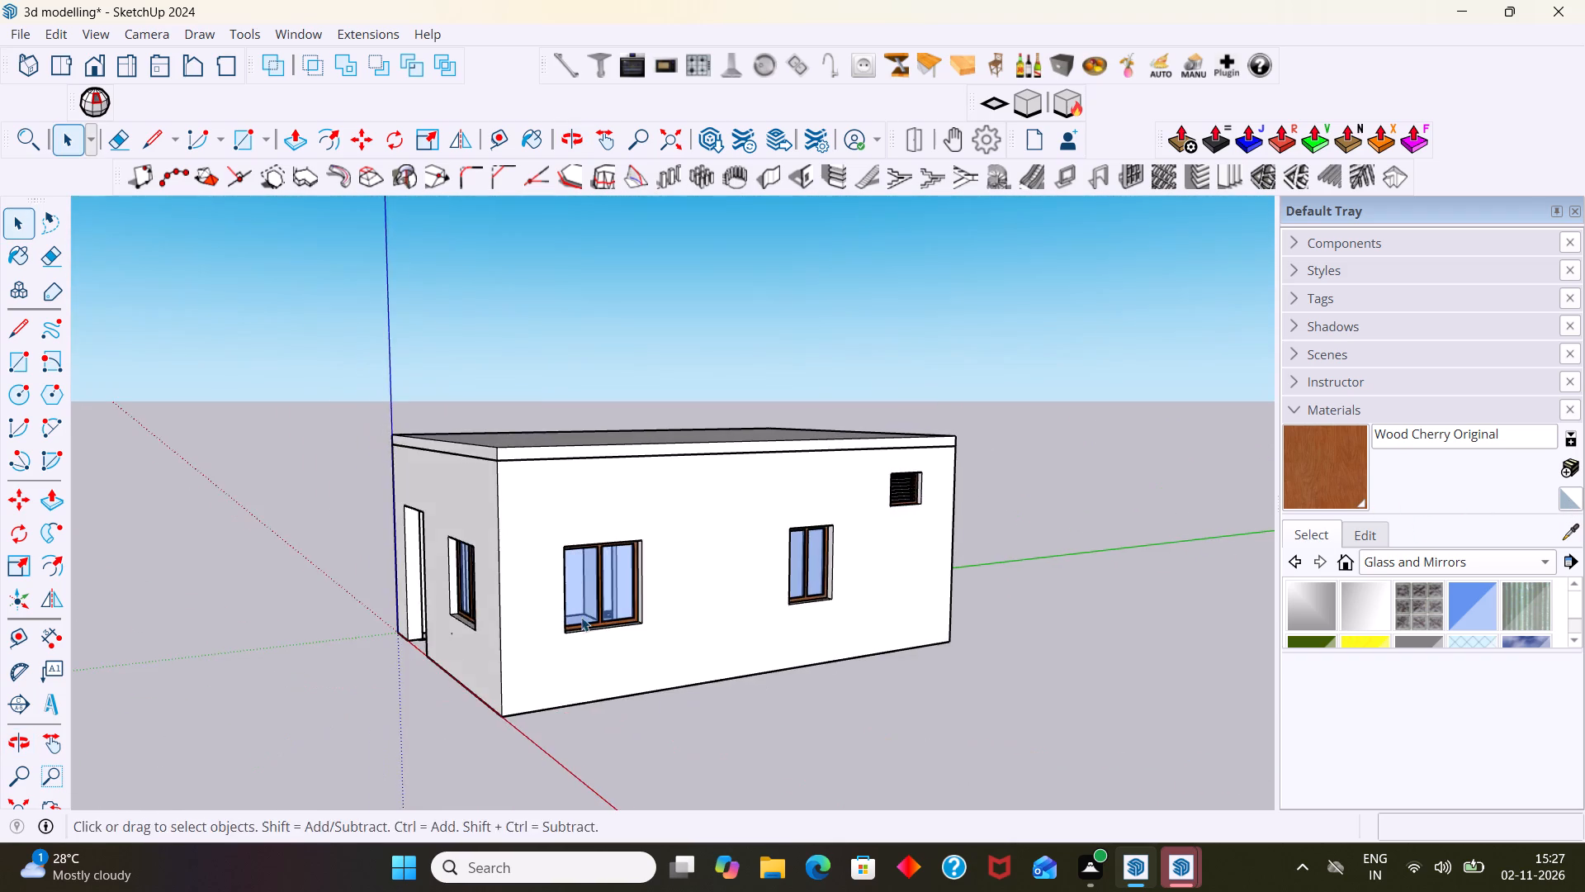
middle_drag(523, 617, 1021, 552)
scroll(732, 518, up, 5)
middle_drag(805, 550, 878, 662)
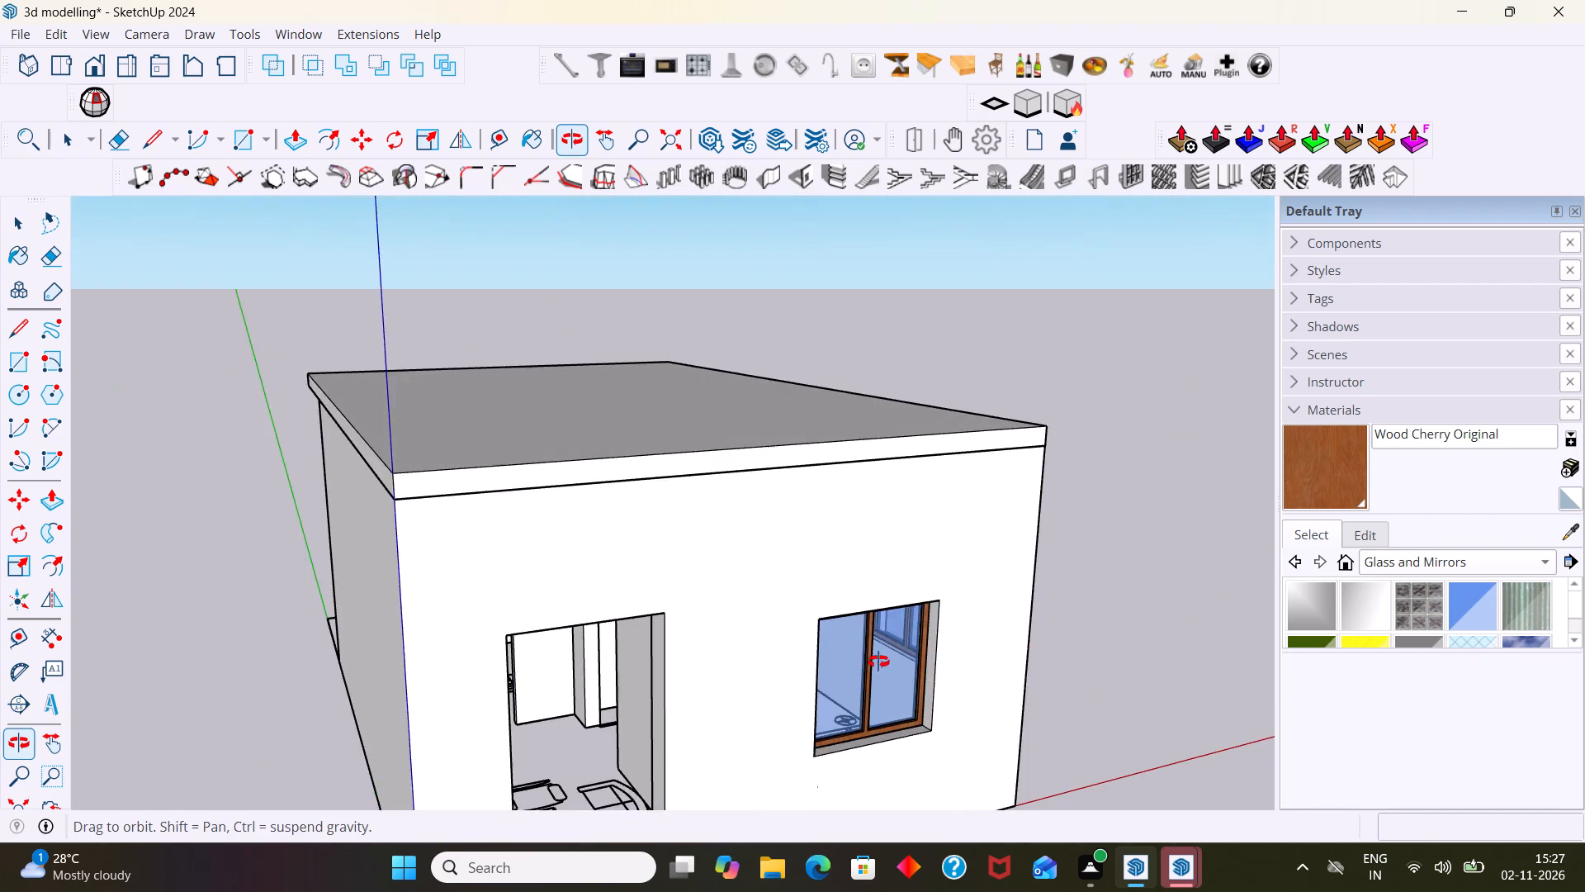
middle_drag(878, 662, 892, 662)
middle_drag(888, 640, 775, 457)
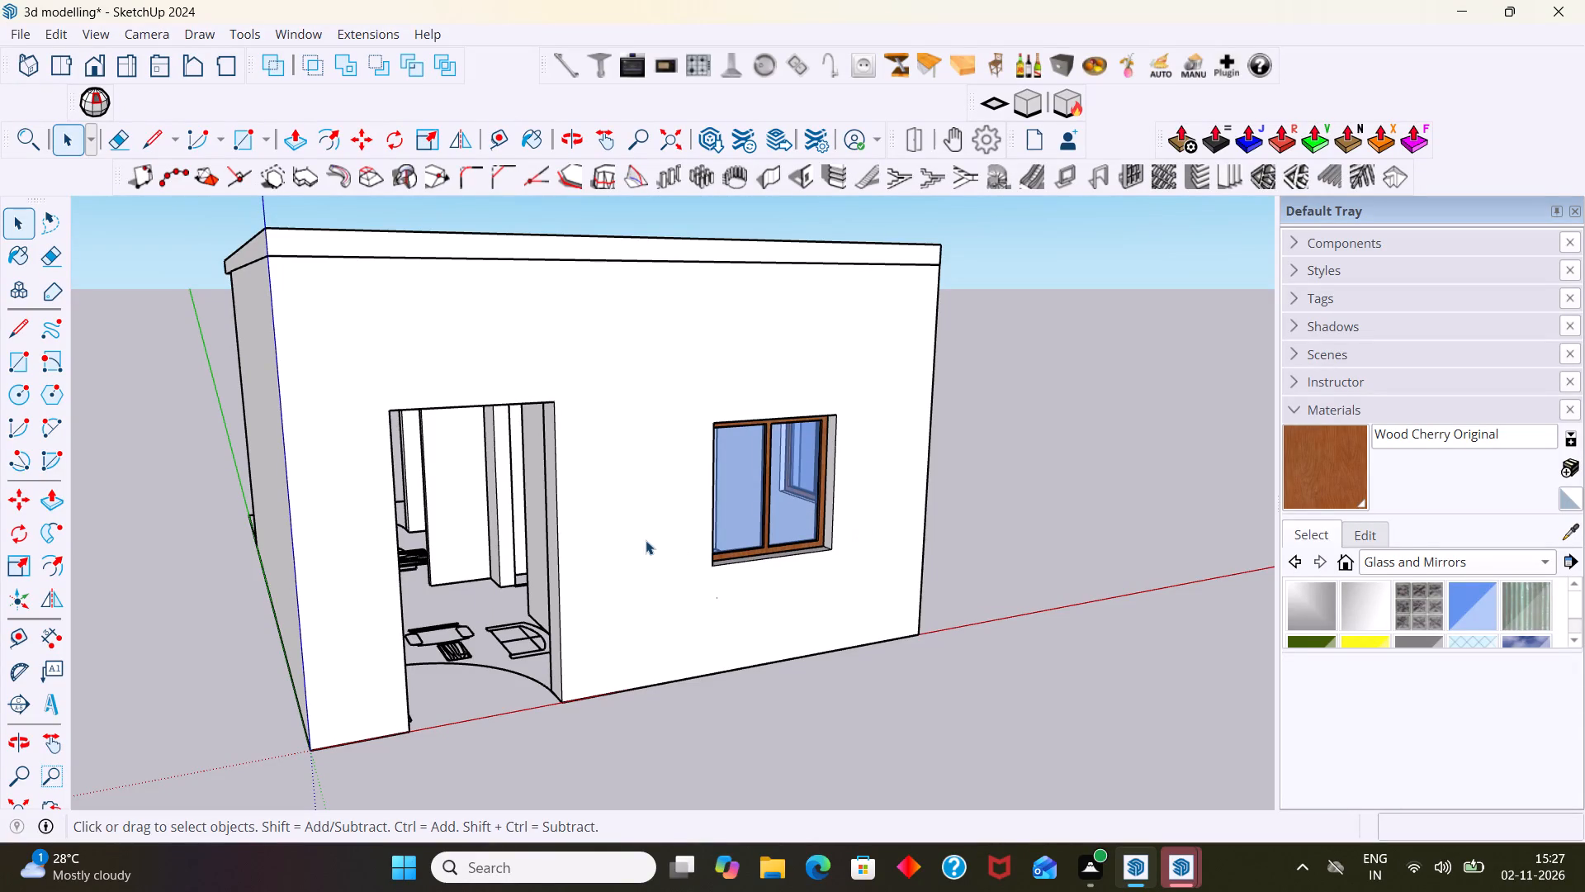
middle_drag(533, 569, 386, 665)
scroll(377, 641, down, 8)
middle_drag(370, 621, 0, 567)
scroll(579, 477, up, 3)
middle_drag(579, 477, 586, 652)
scroll(635, 562, down, 6)
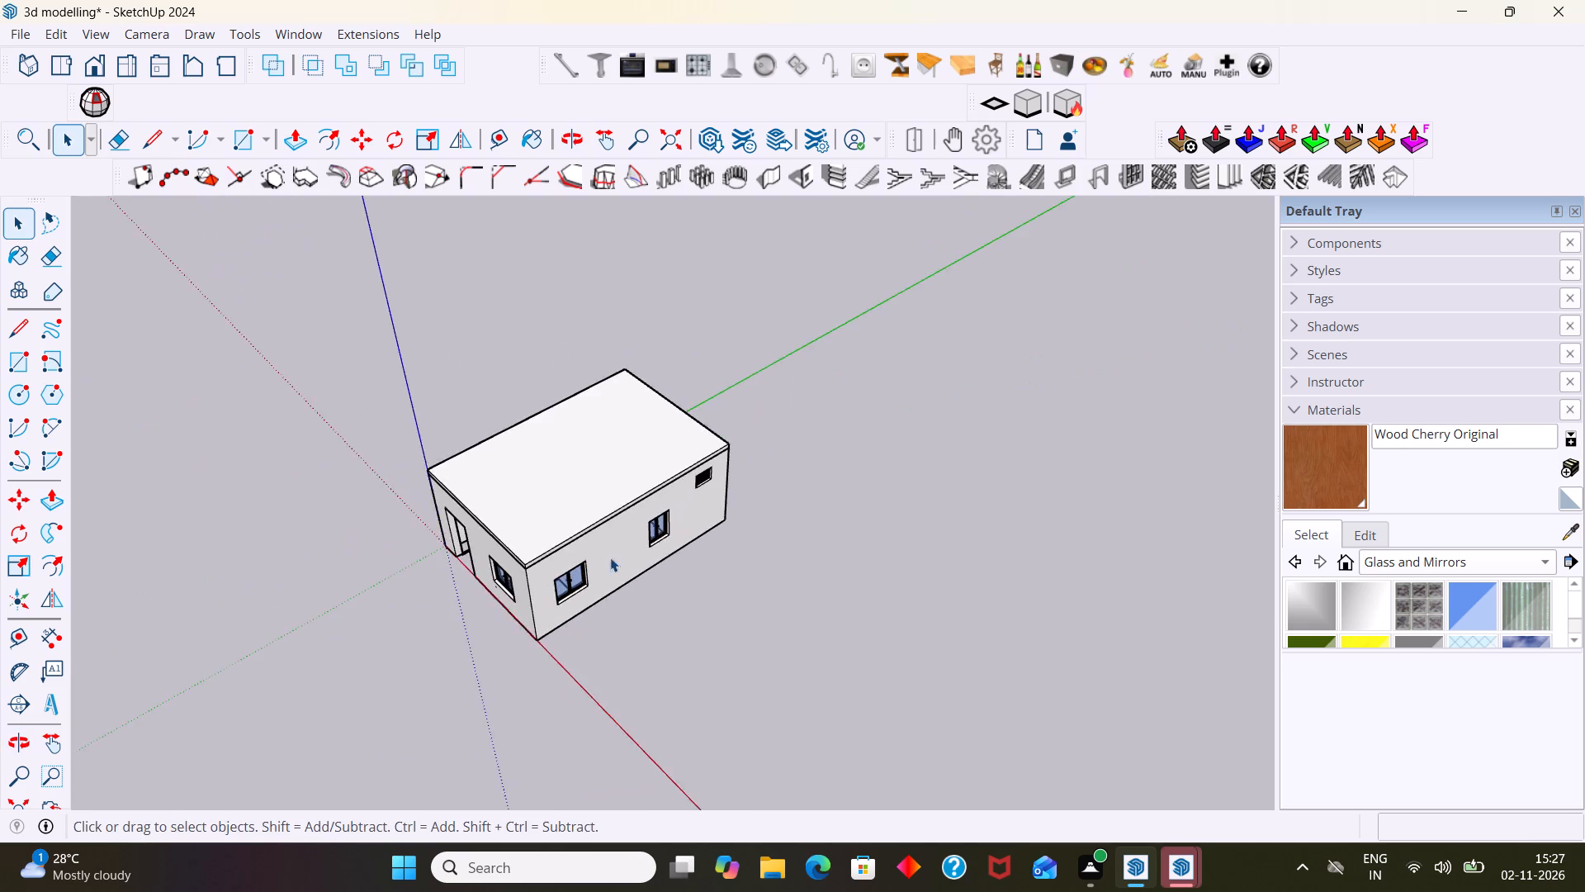
middle_drag(599, 549, 931, 504)
shift+middle_drag(904, 504, 1059, 431)
scroll(645, 593, up, 1)
middle_drag(658, 584, 868, 526)
scroll(815, 532, up, 2)
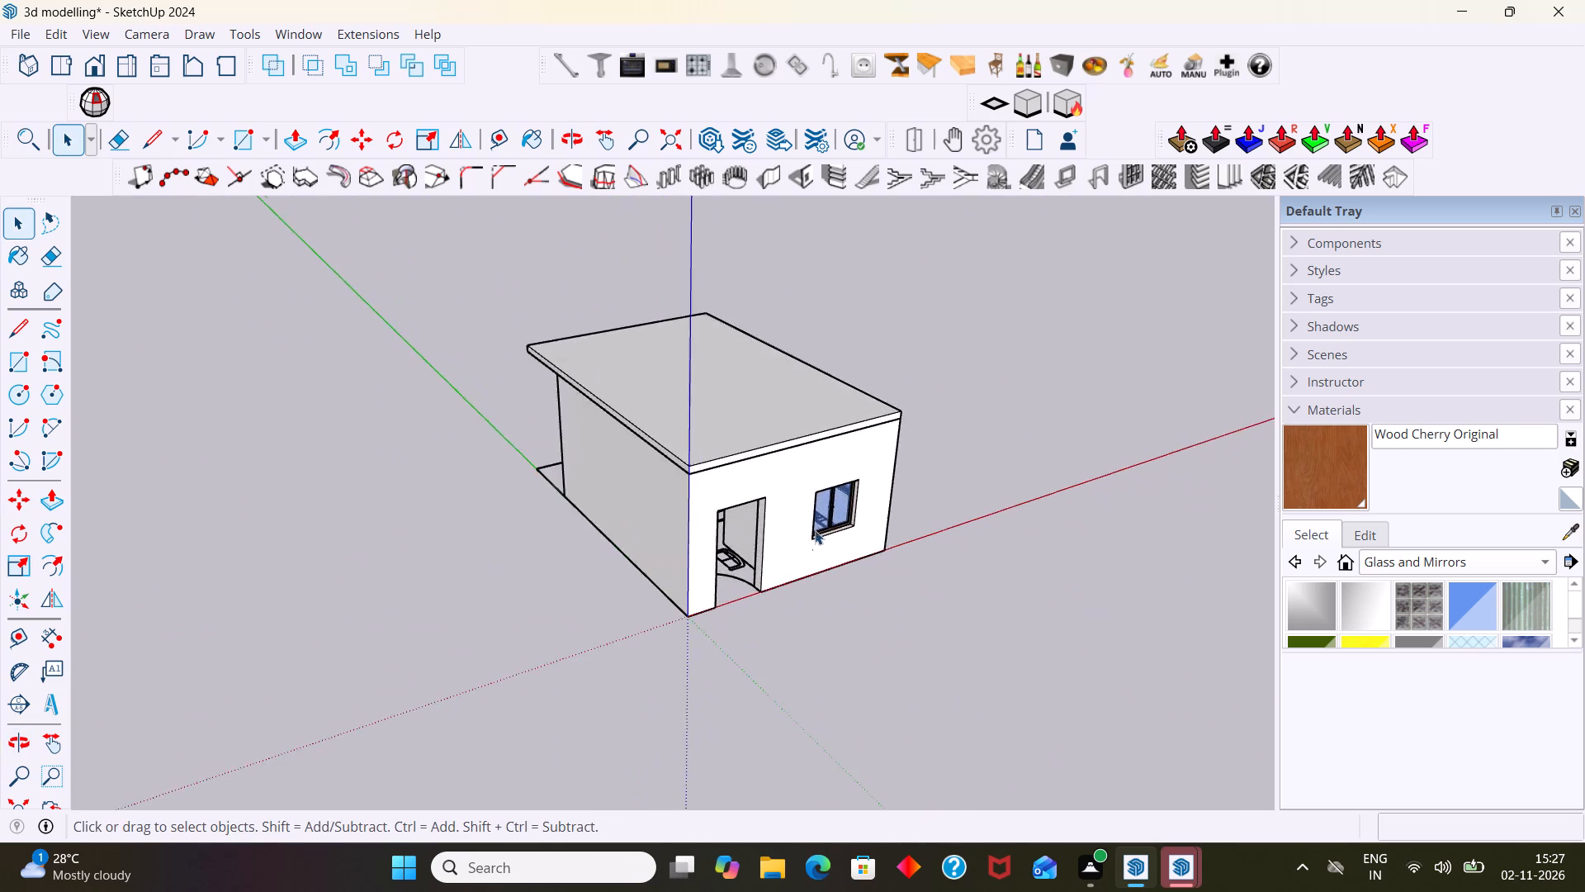
scroll(815, 530, up, 7)
middle_drag(736, 550, 775, 541)
scroll(753, 556, up, 6)
middle_drag(753, 565, 686, 524)
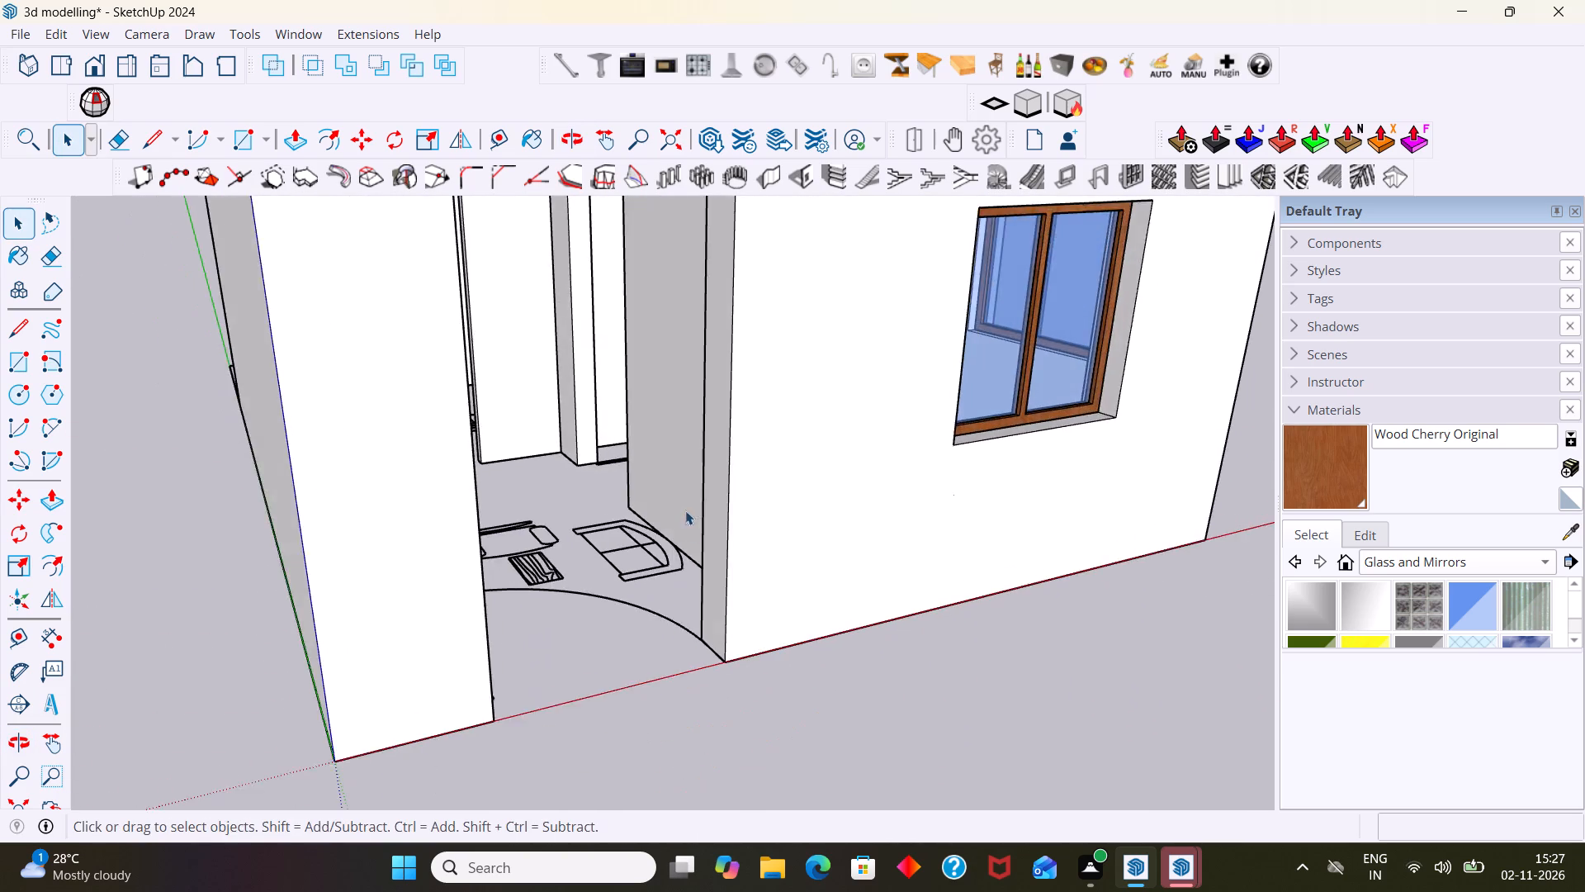
scroll(684, 510, down, 6)
middle_drag(703, 516, 677, 501)
scroll(677, 499, down, 8)
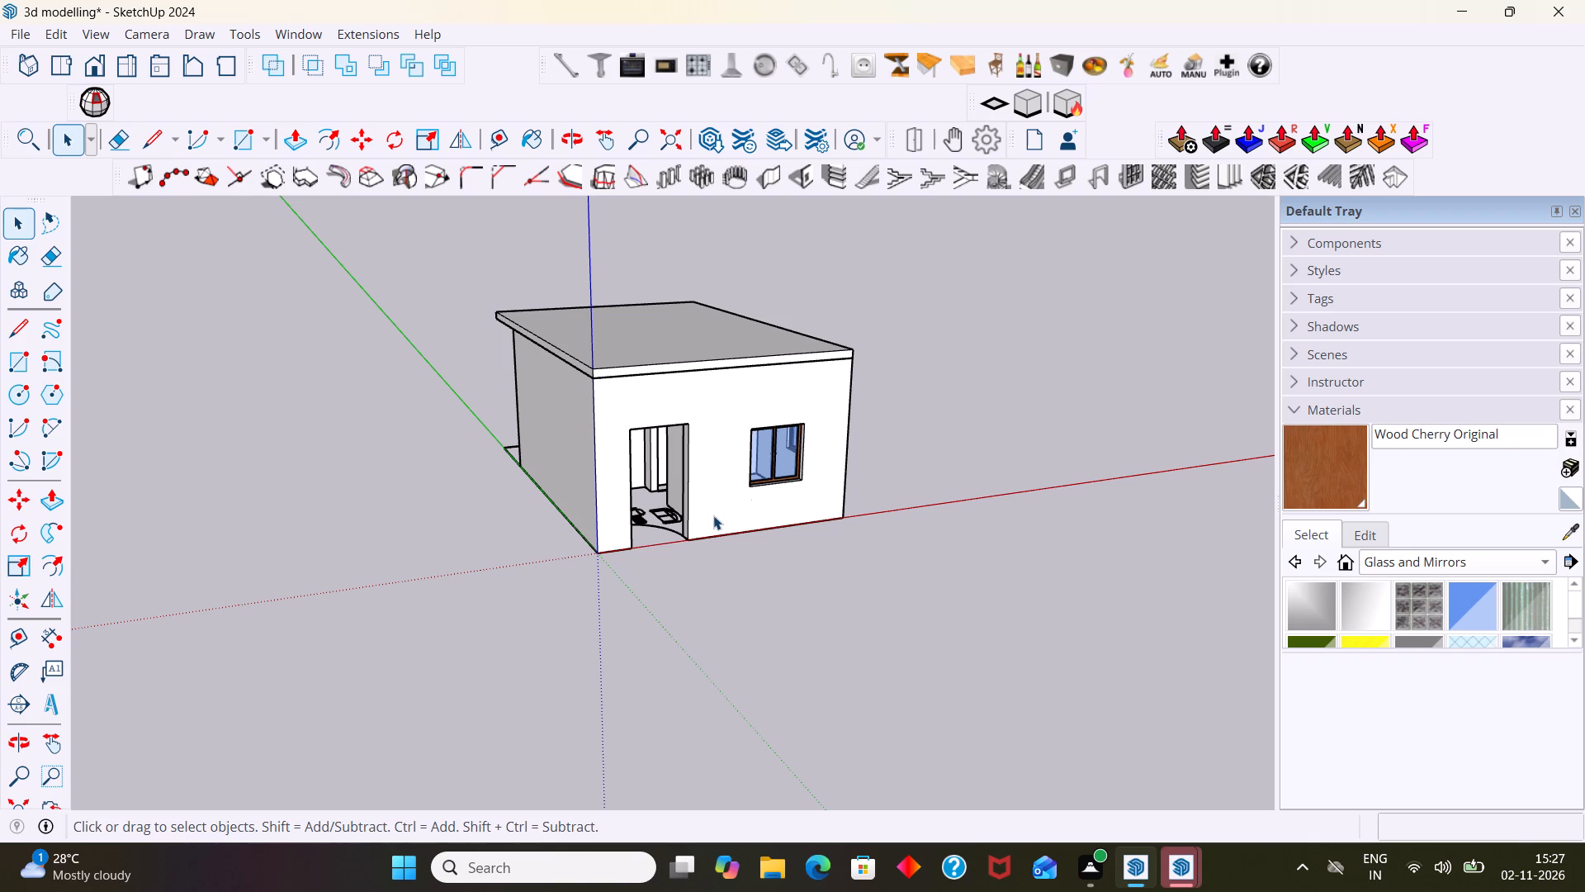
scroll(616, 463, up, 7)
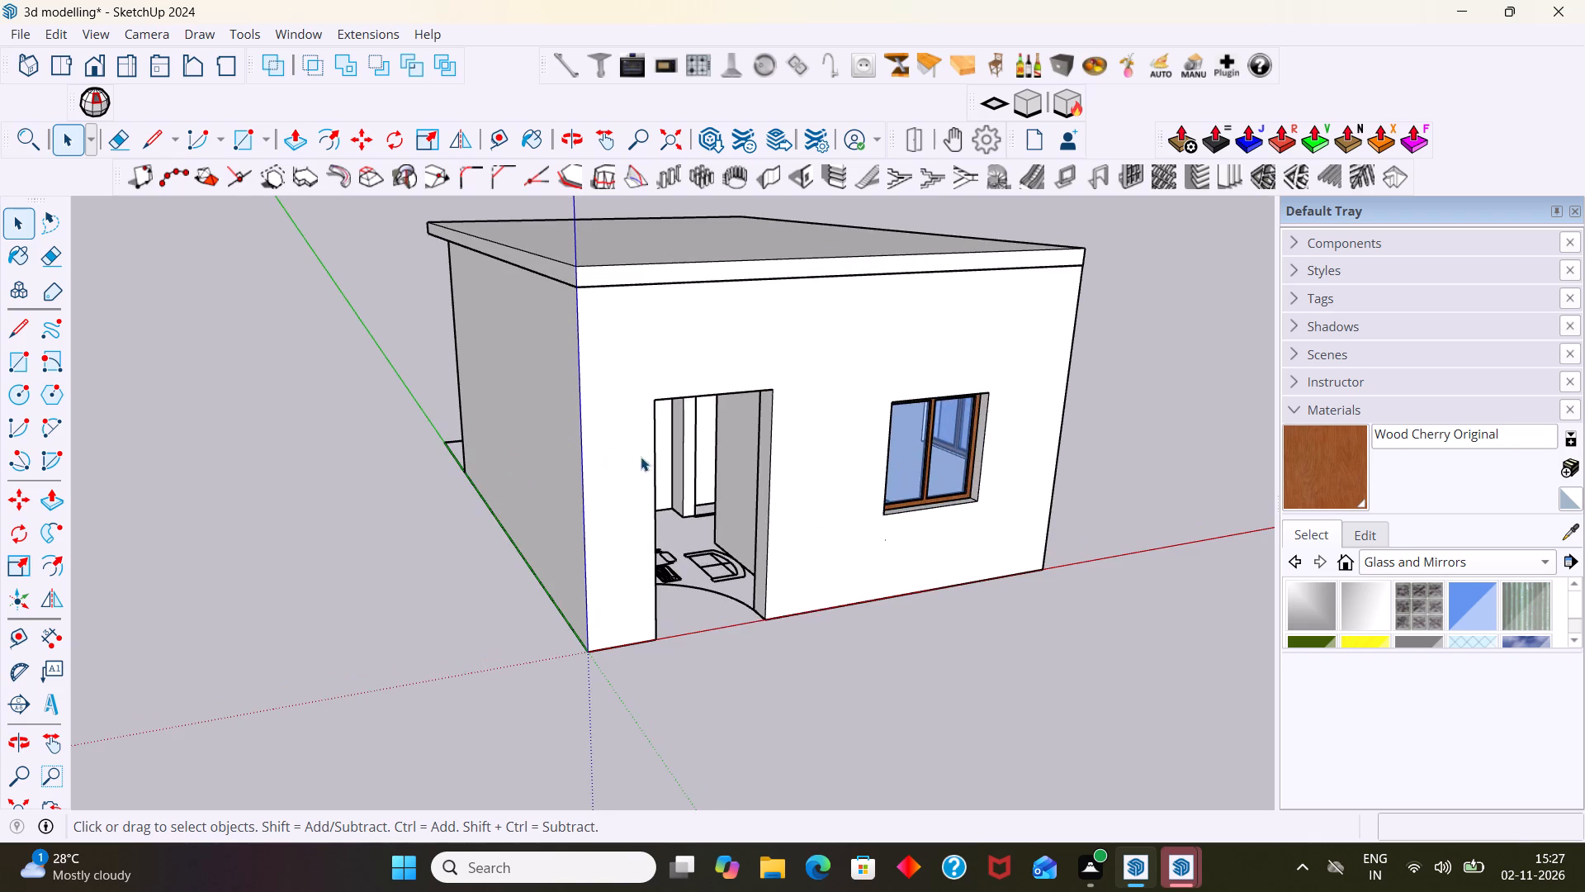
middle_drag(643, 456, 490, 450)
scroll(496, 428, down, 8)
Bring up the installed extension tools.
click(363, 40)
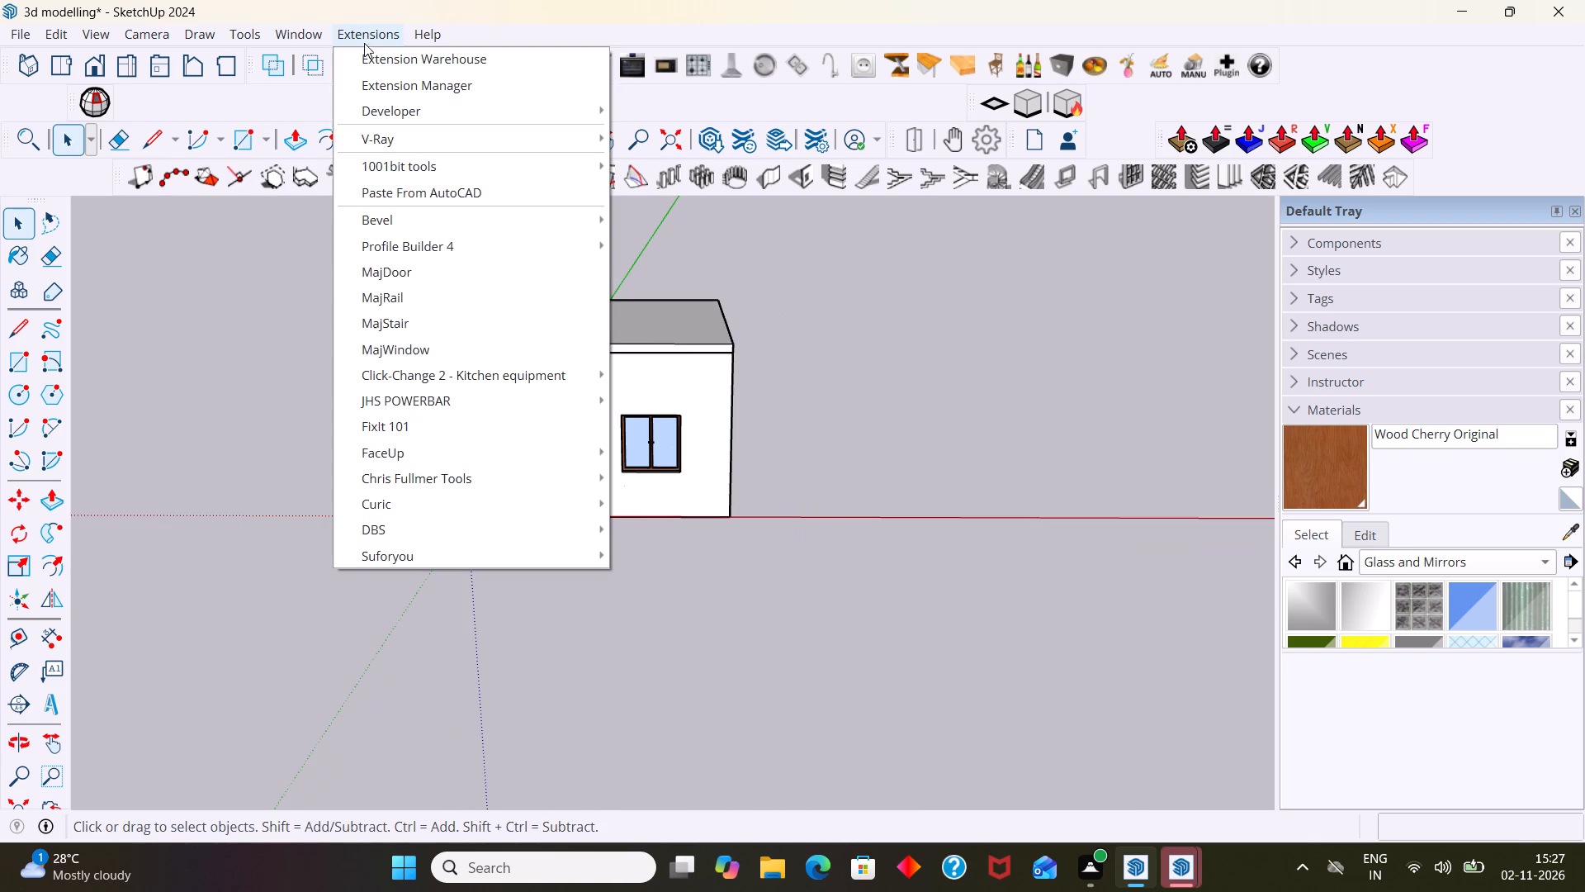
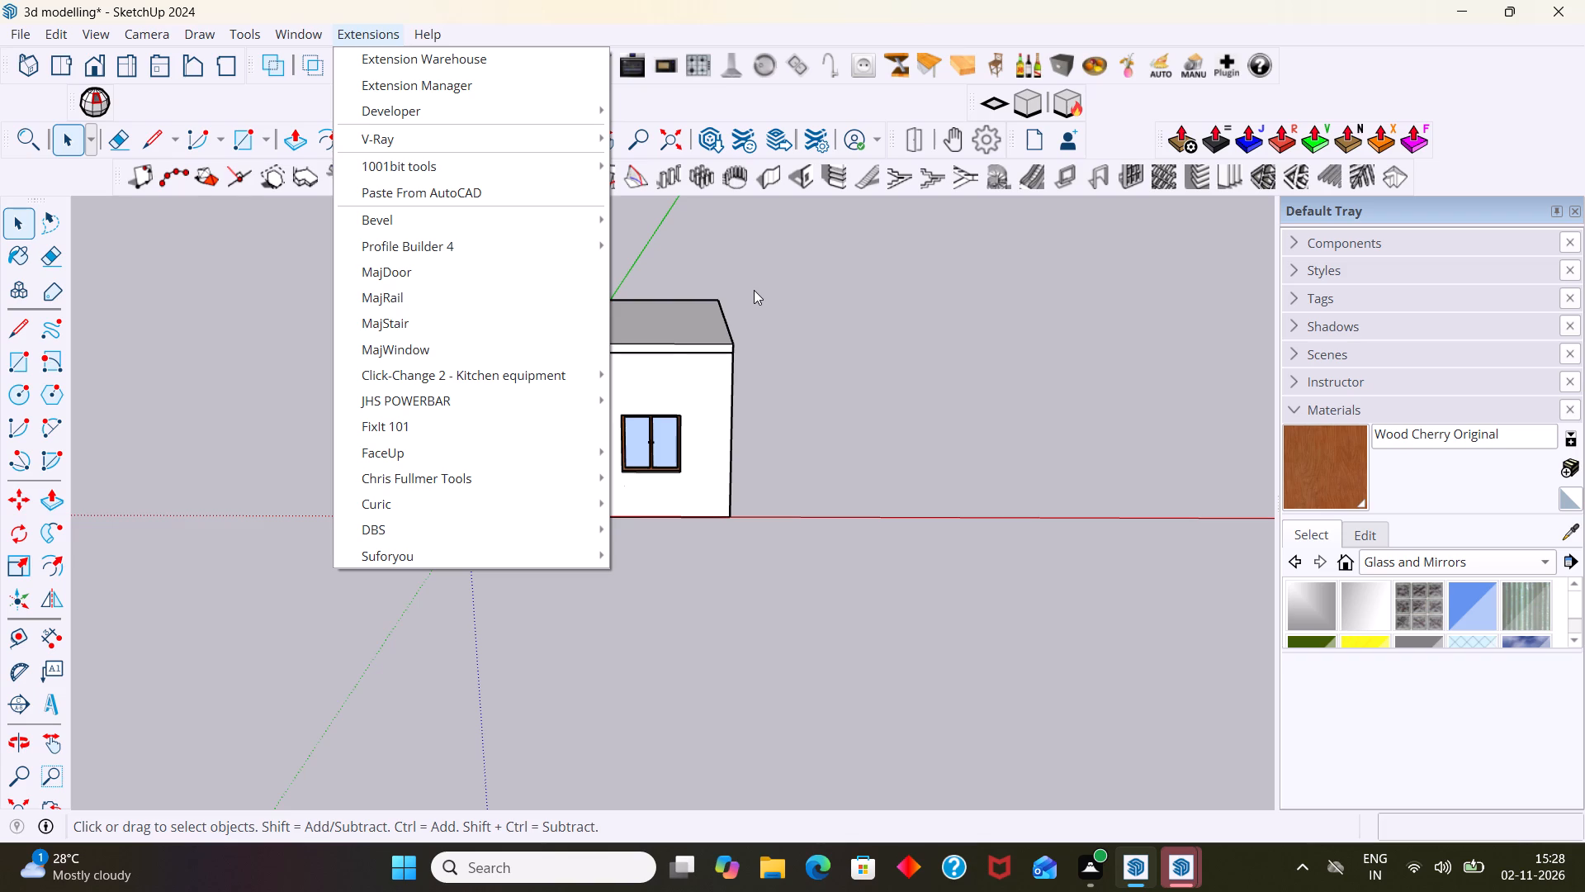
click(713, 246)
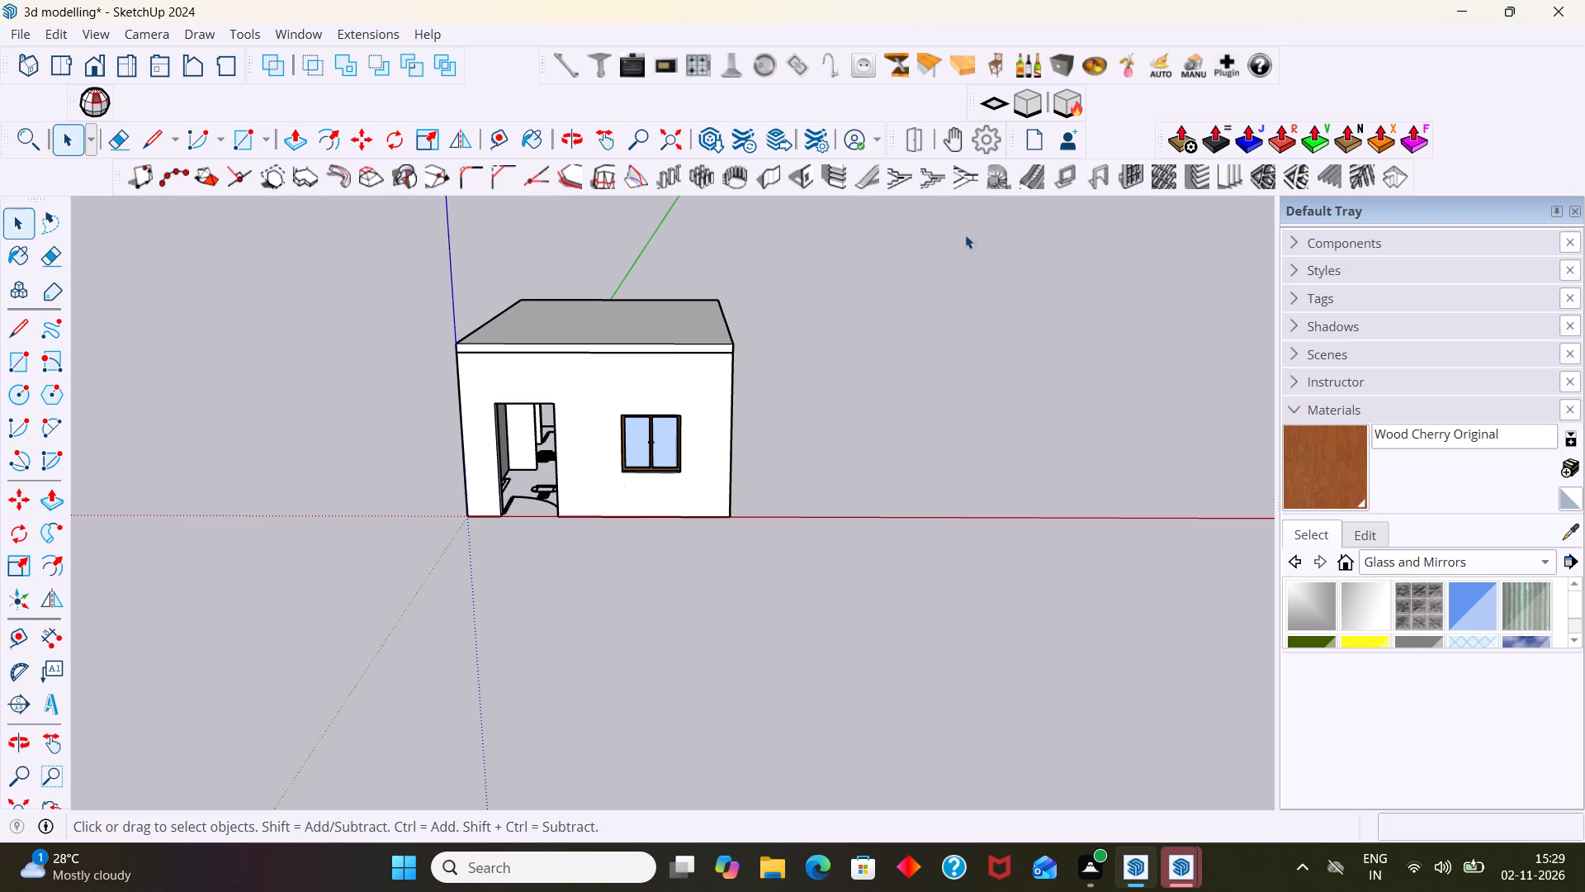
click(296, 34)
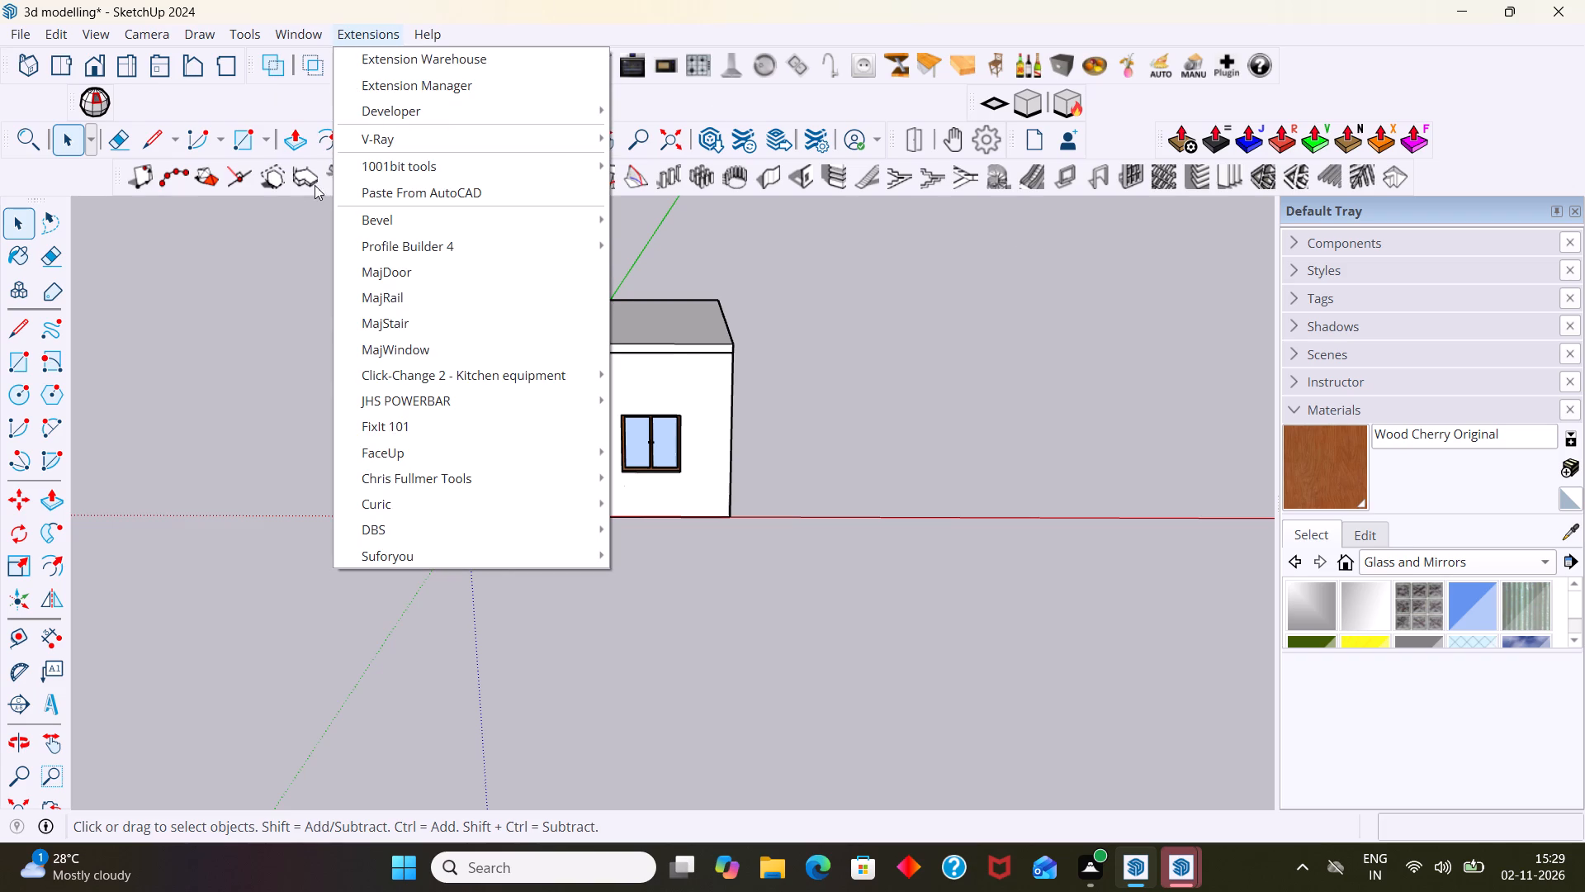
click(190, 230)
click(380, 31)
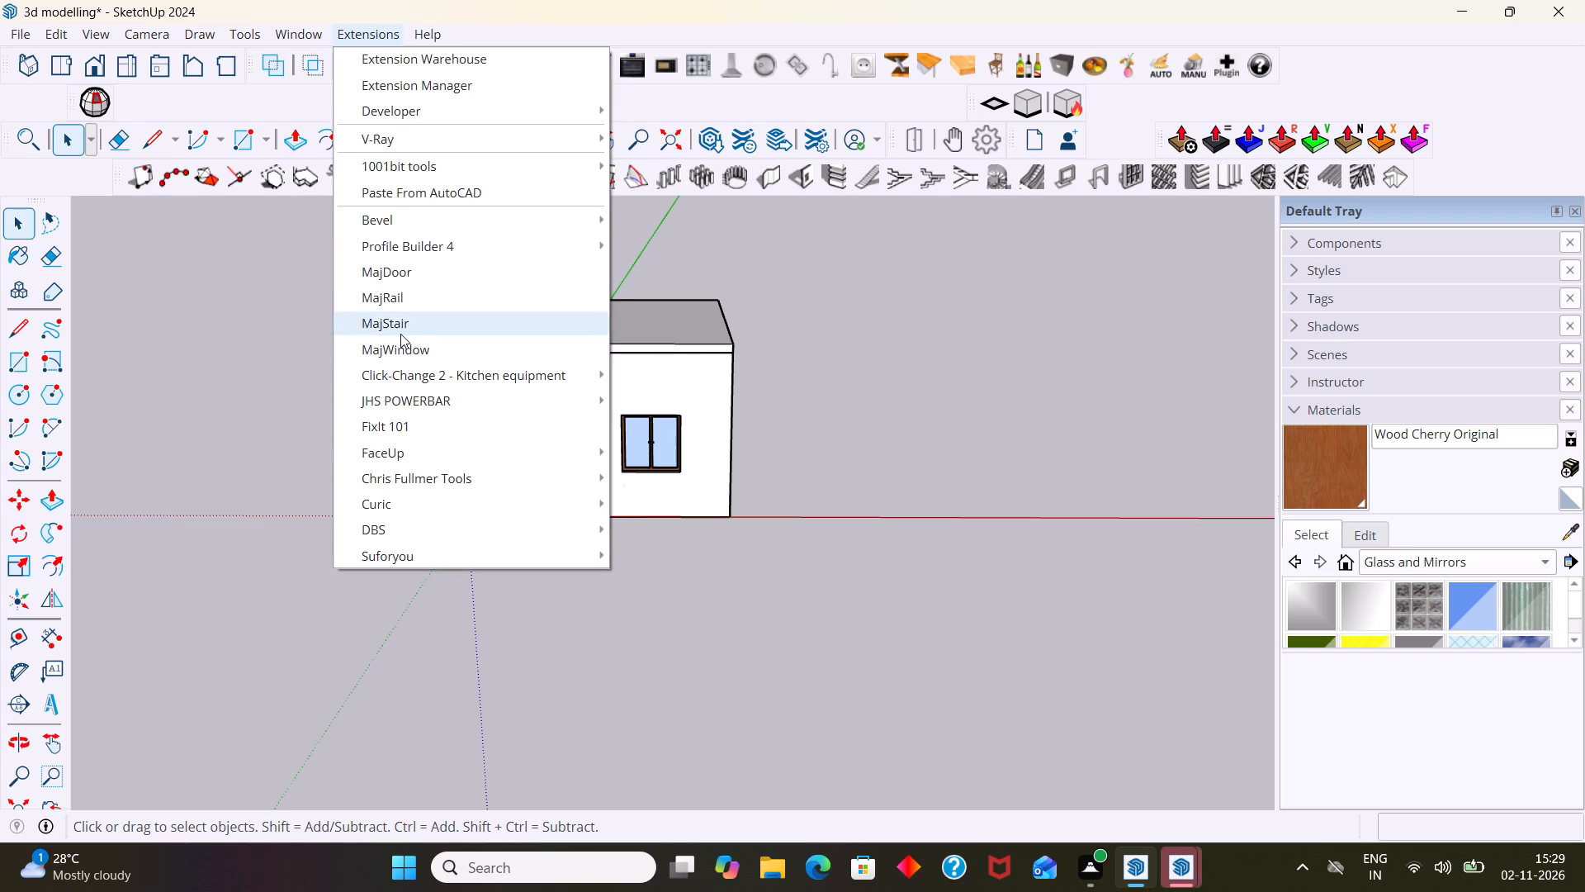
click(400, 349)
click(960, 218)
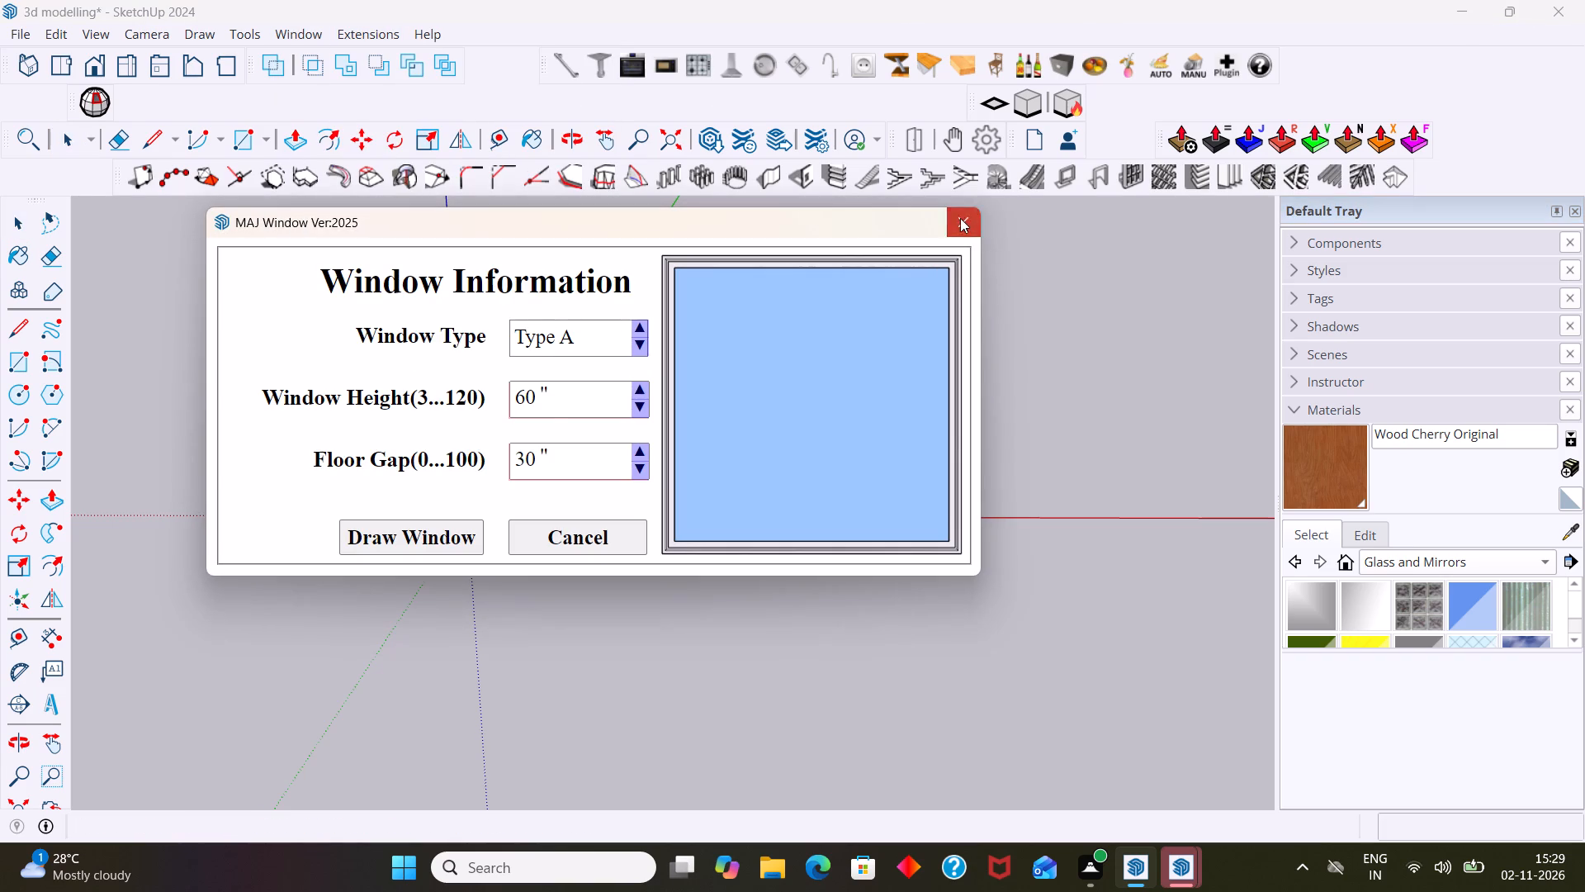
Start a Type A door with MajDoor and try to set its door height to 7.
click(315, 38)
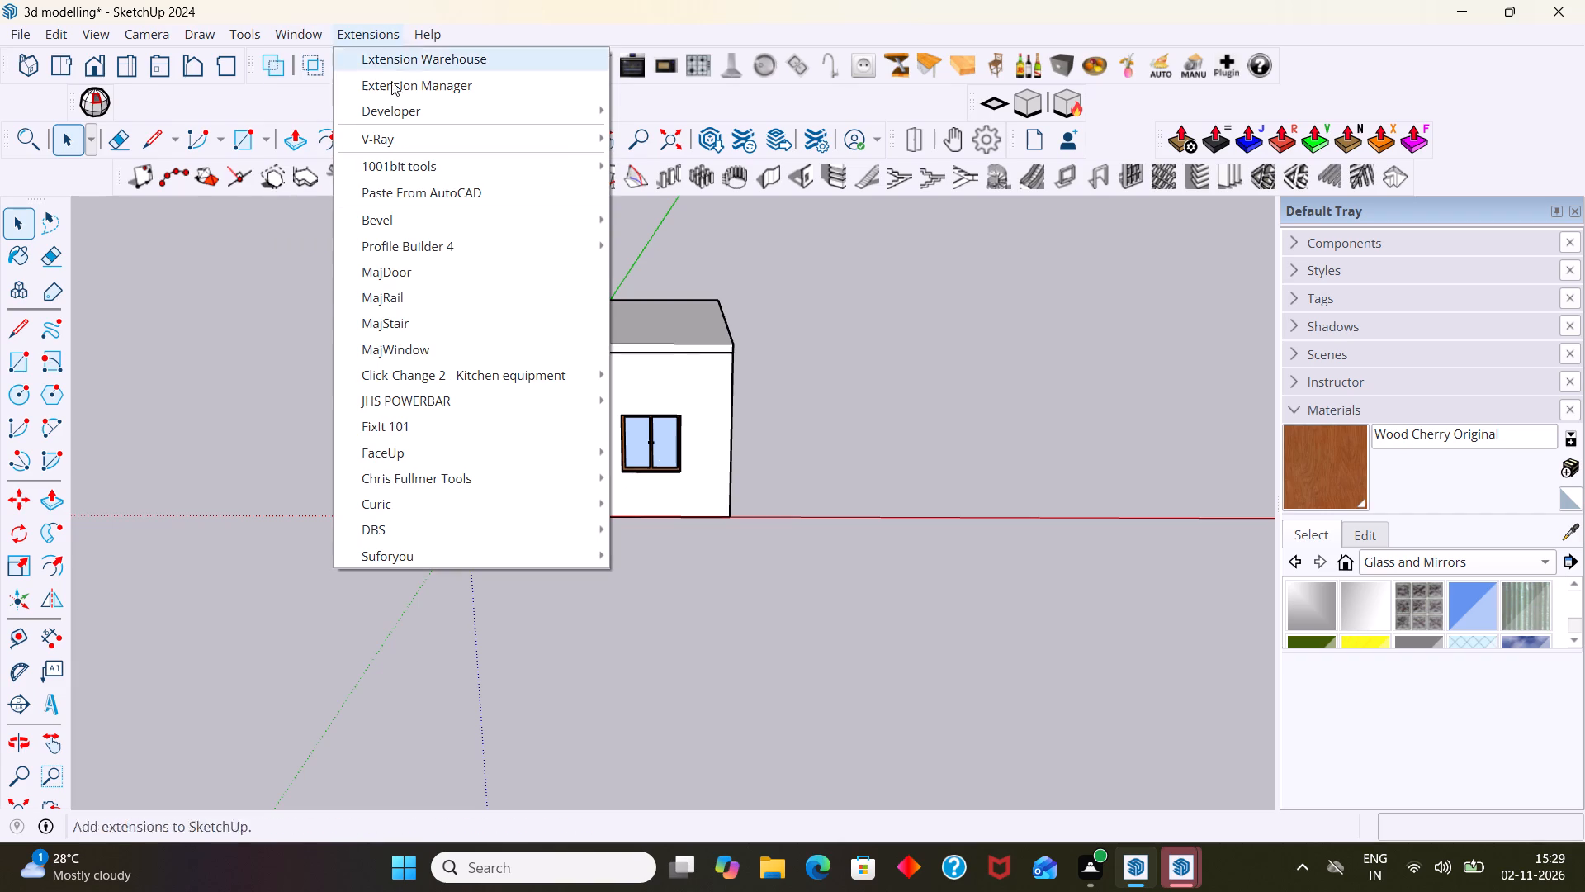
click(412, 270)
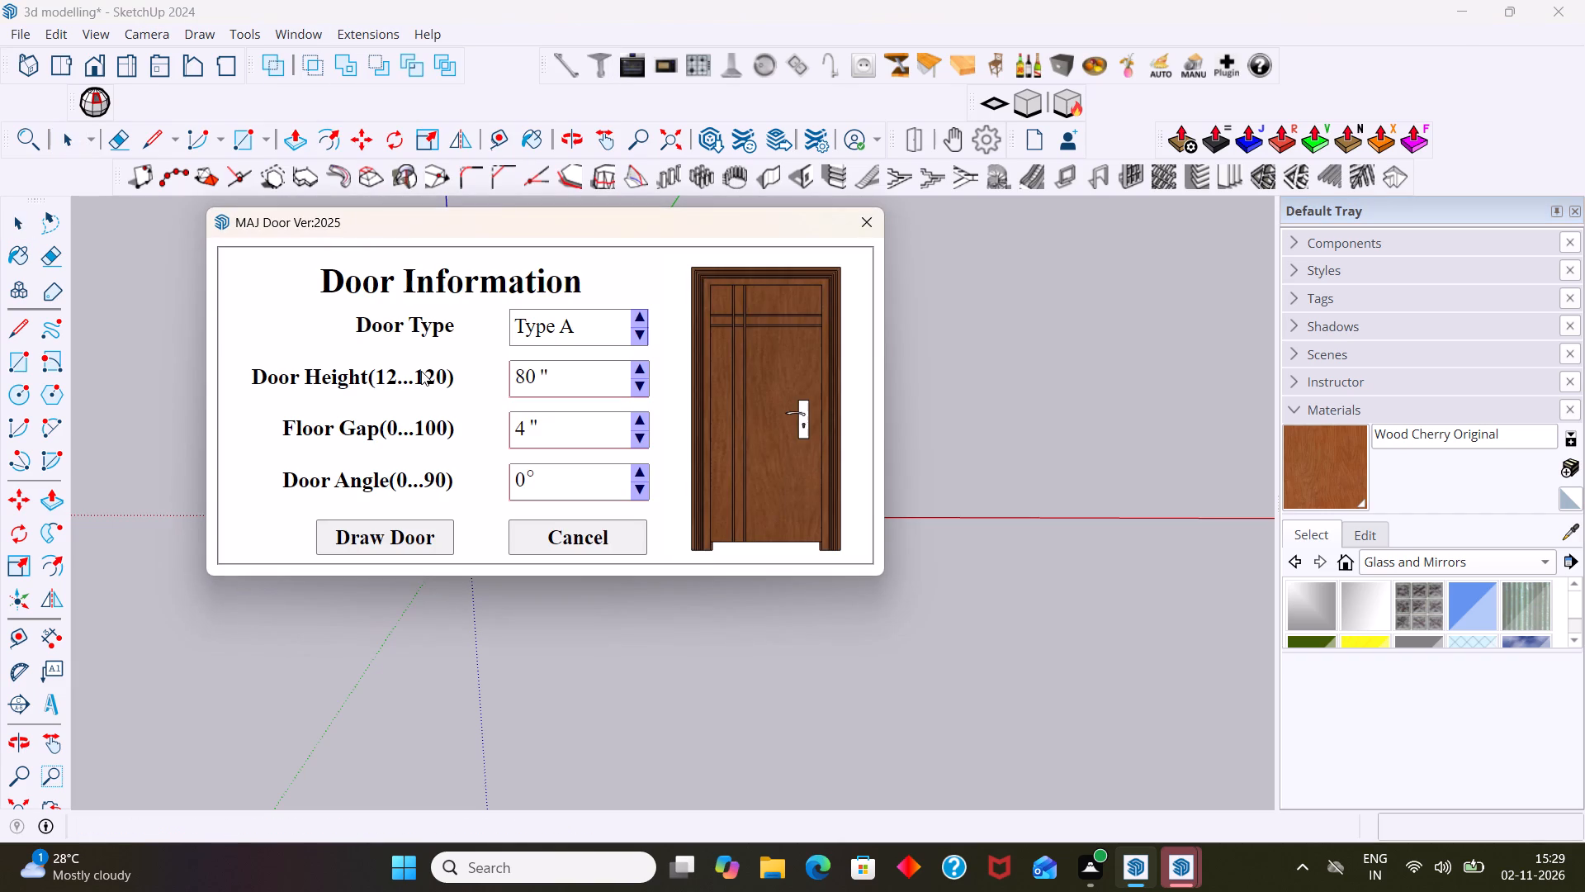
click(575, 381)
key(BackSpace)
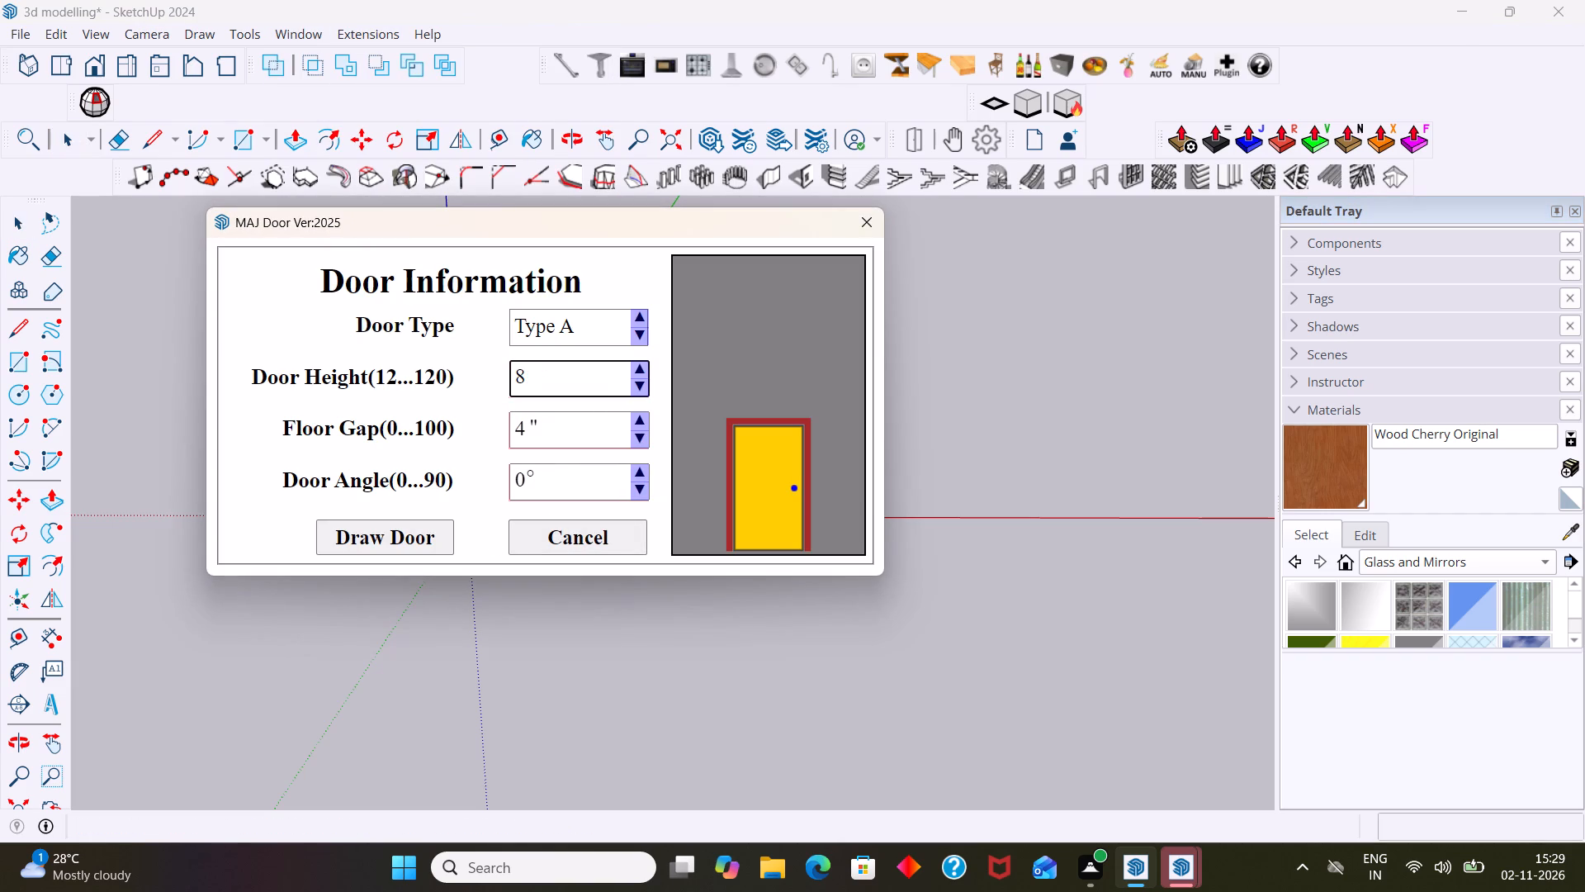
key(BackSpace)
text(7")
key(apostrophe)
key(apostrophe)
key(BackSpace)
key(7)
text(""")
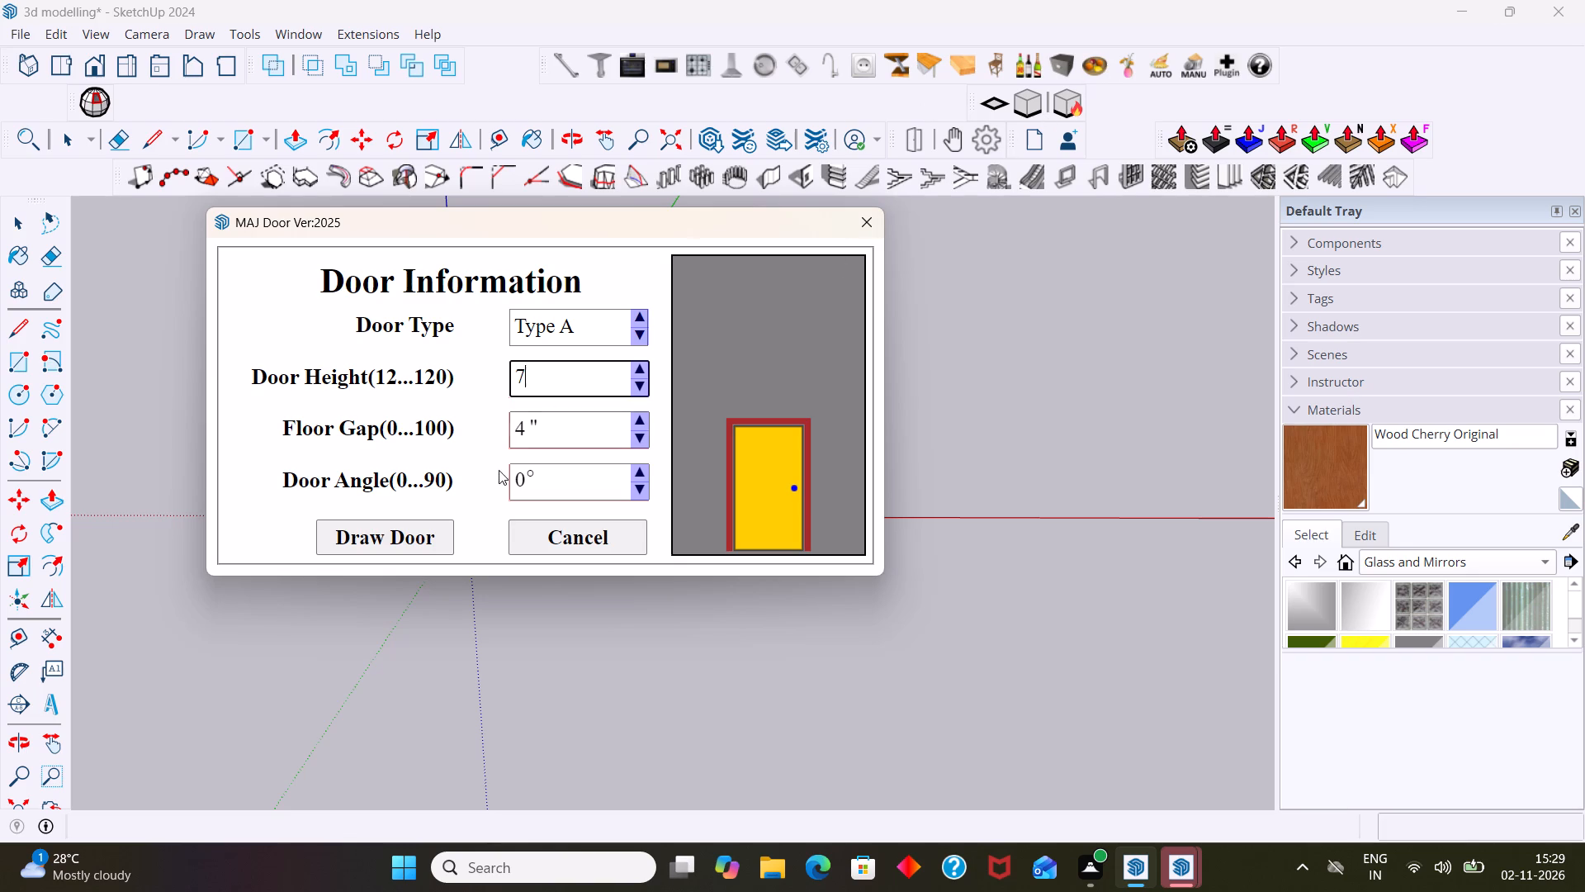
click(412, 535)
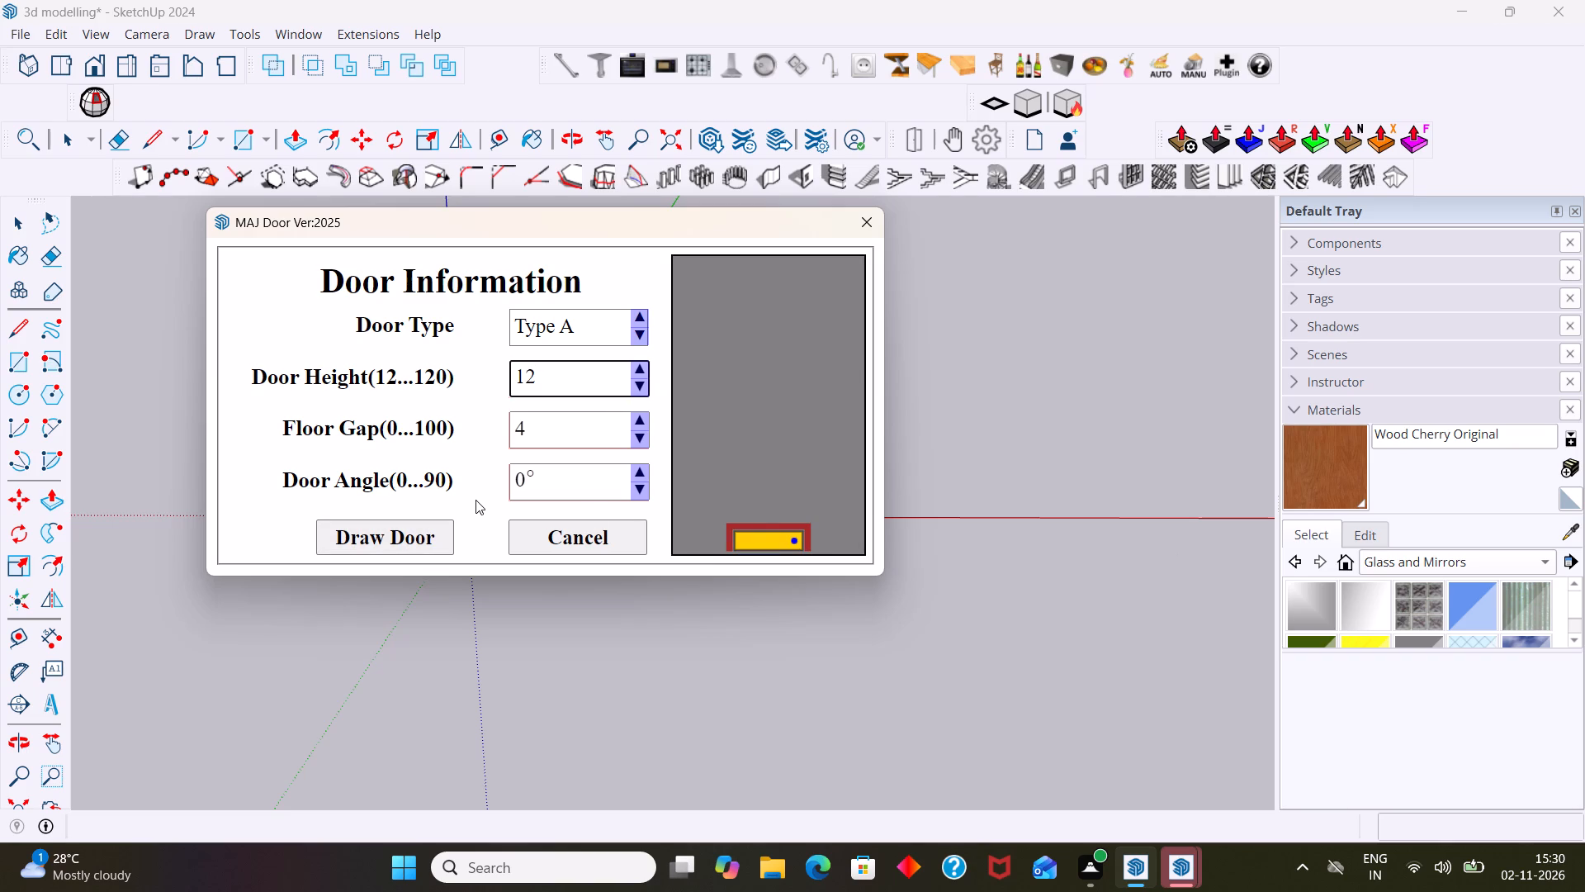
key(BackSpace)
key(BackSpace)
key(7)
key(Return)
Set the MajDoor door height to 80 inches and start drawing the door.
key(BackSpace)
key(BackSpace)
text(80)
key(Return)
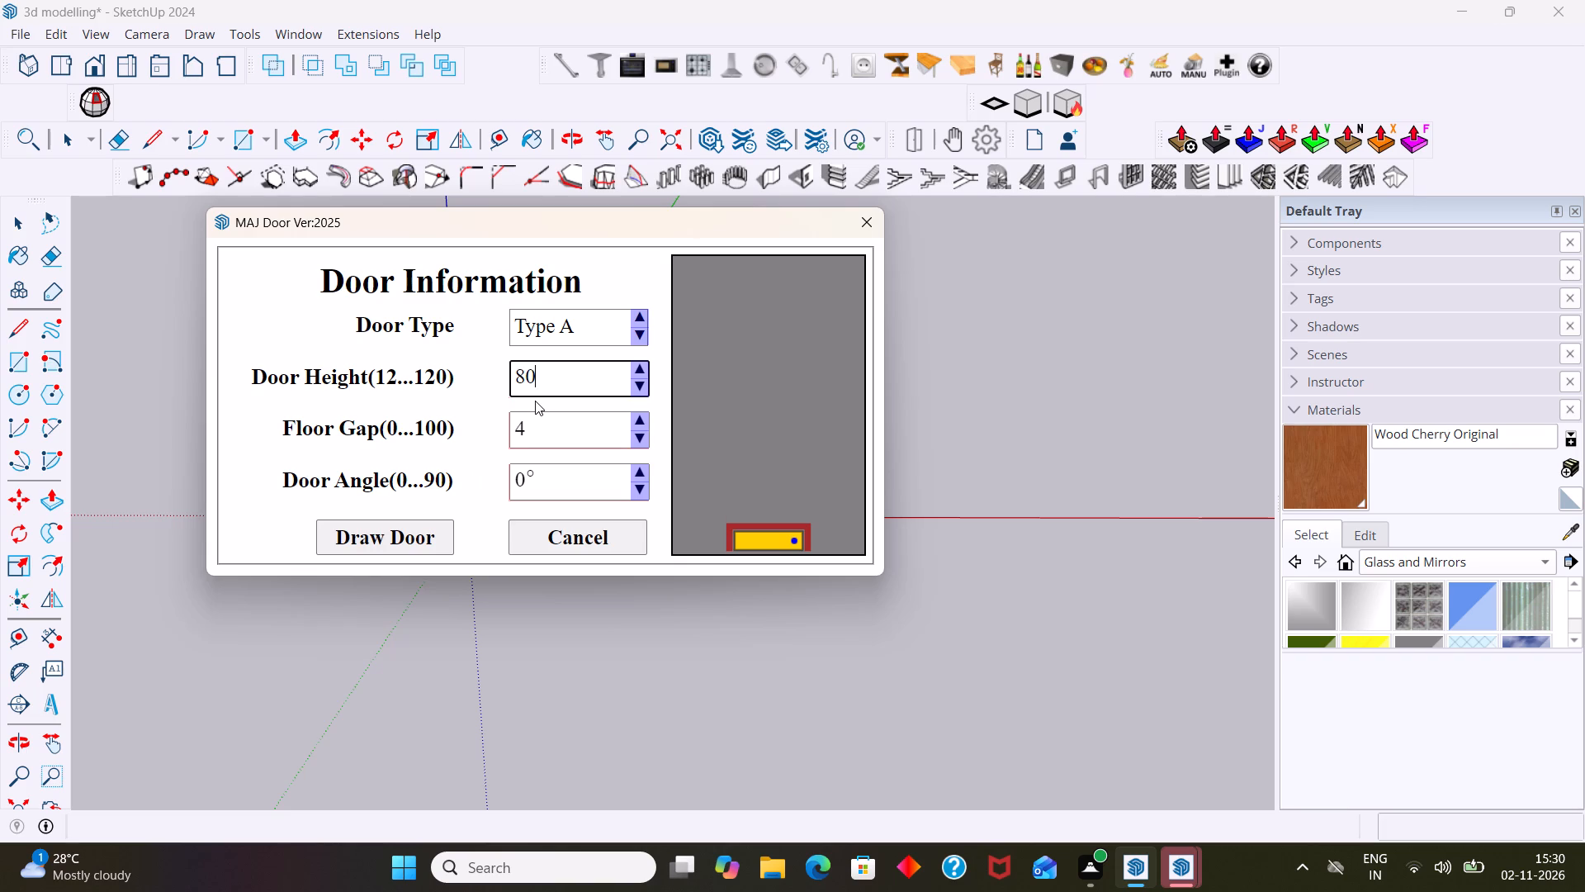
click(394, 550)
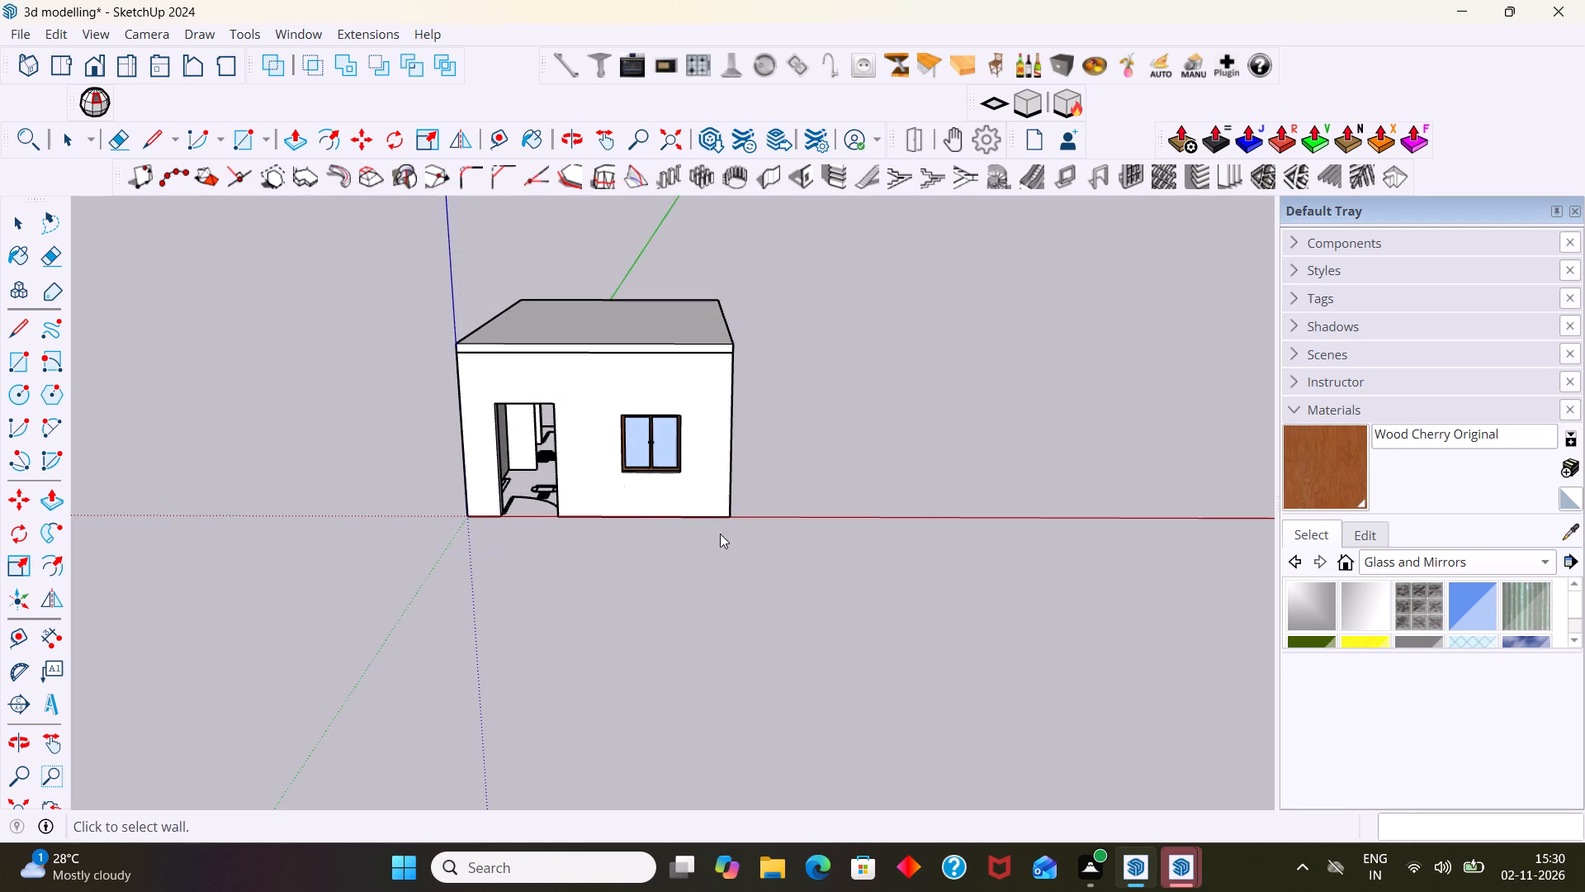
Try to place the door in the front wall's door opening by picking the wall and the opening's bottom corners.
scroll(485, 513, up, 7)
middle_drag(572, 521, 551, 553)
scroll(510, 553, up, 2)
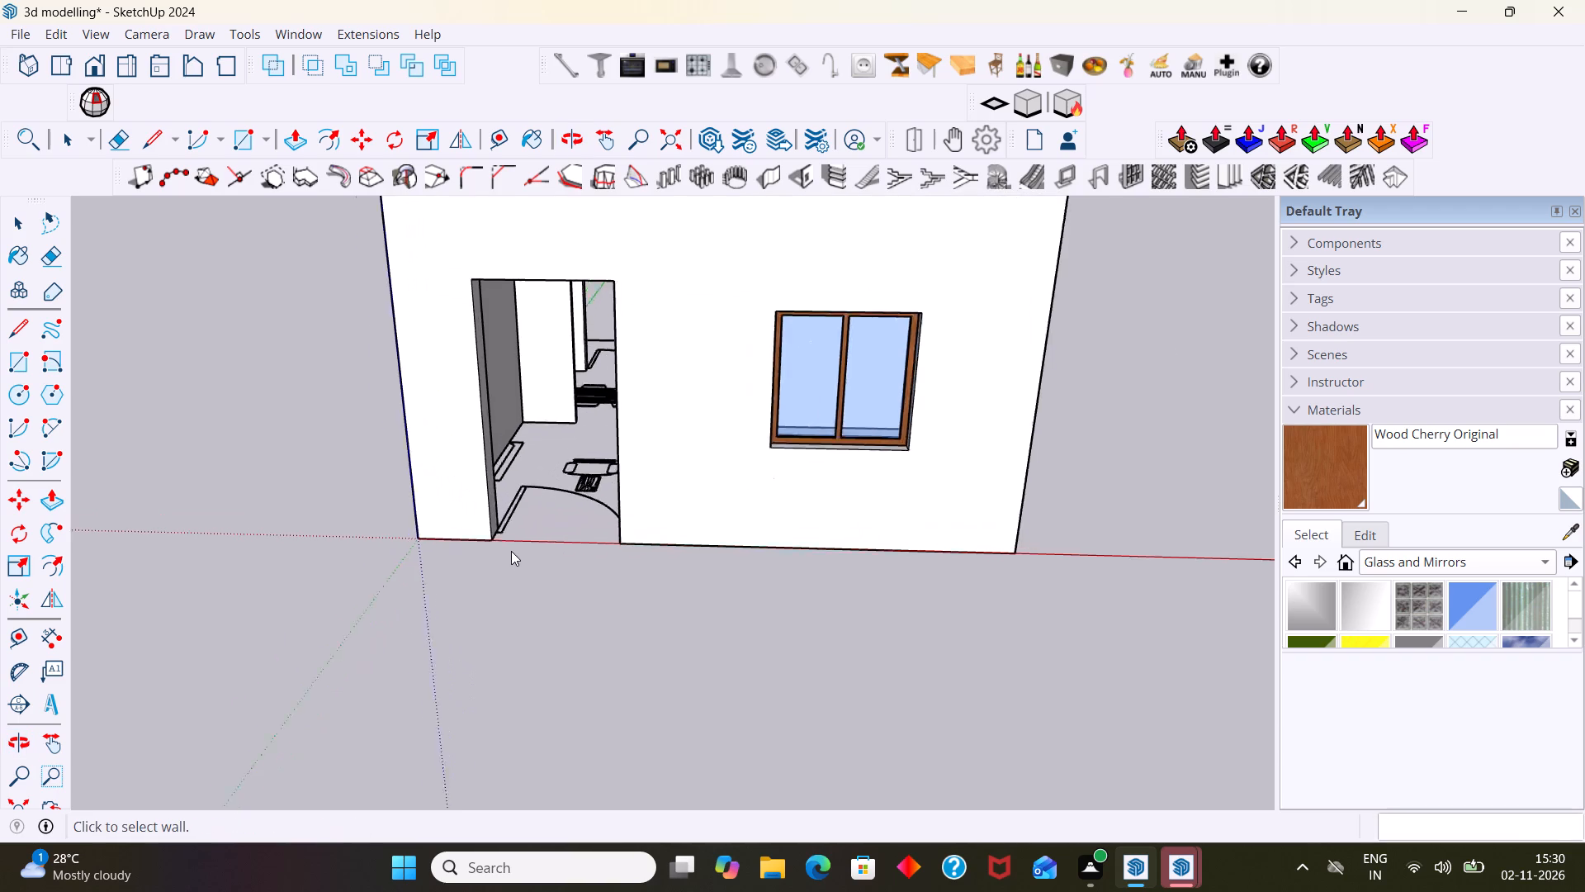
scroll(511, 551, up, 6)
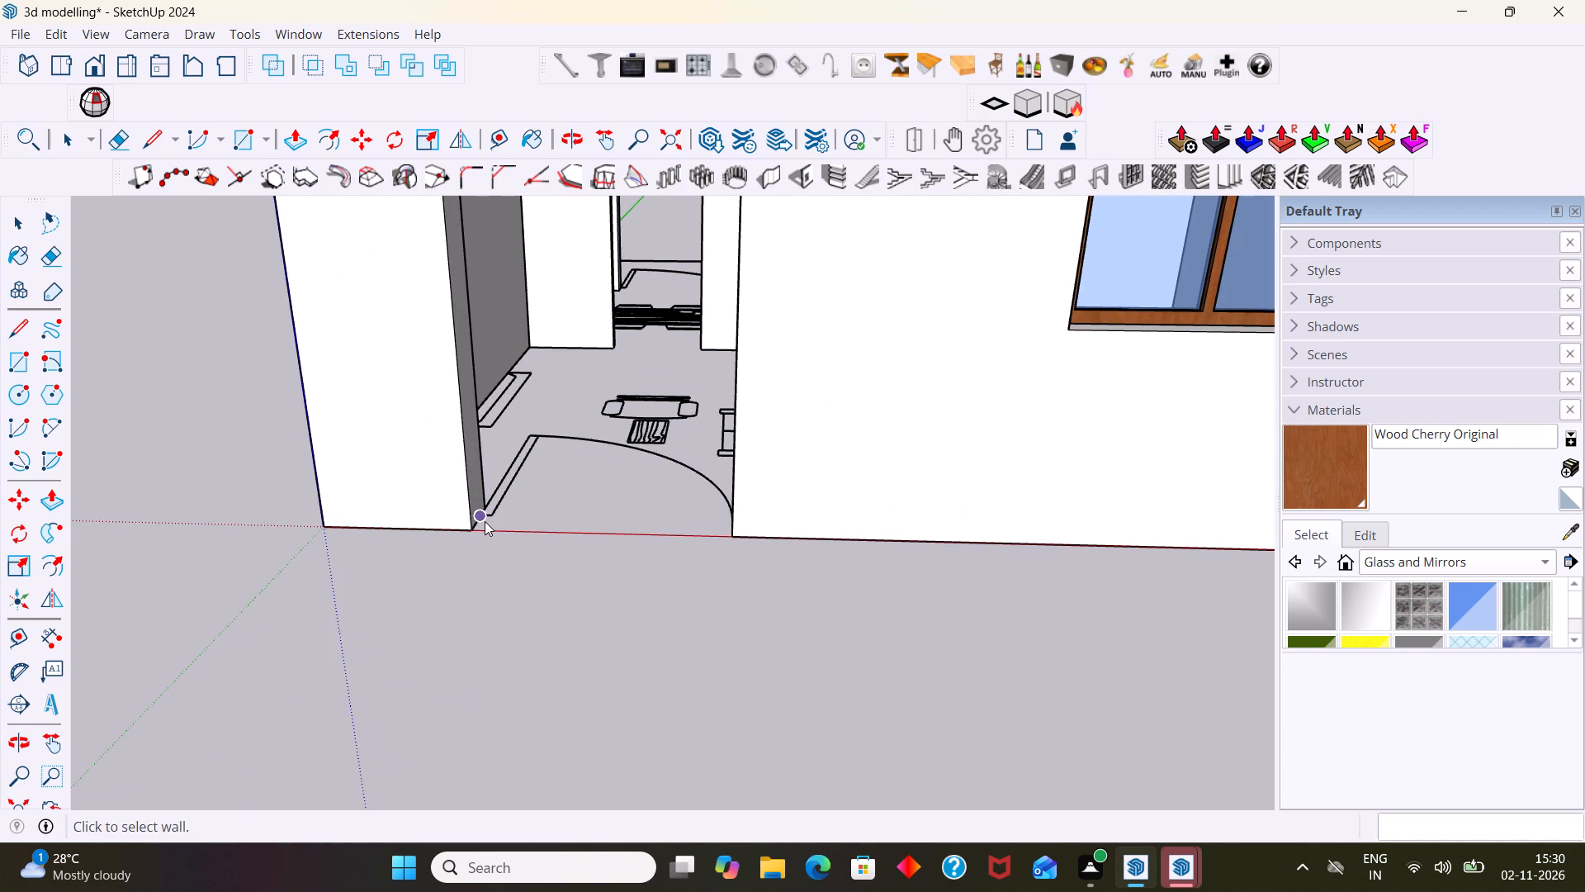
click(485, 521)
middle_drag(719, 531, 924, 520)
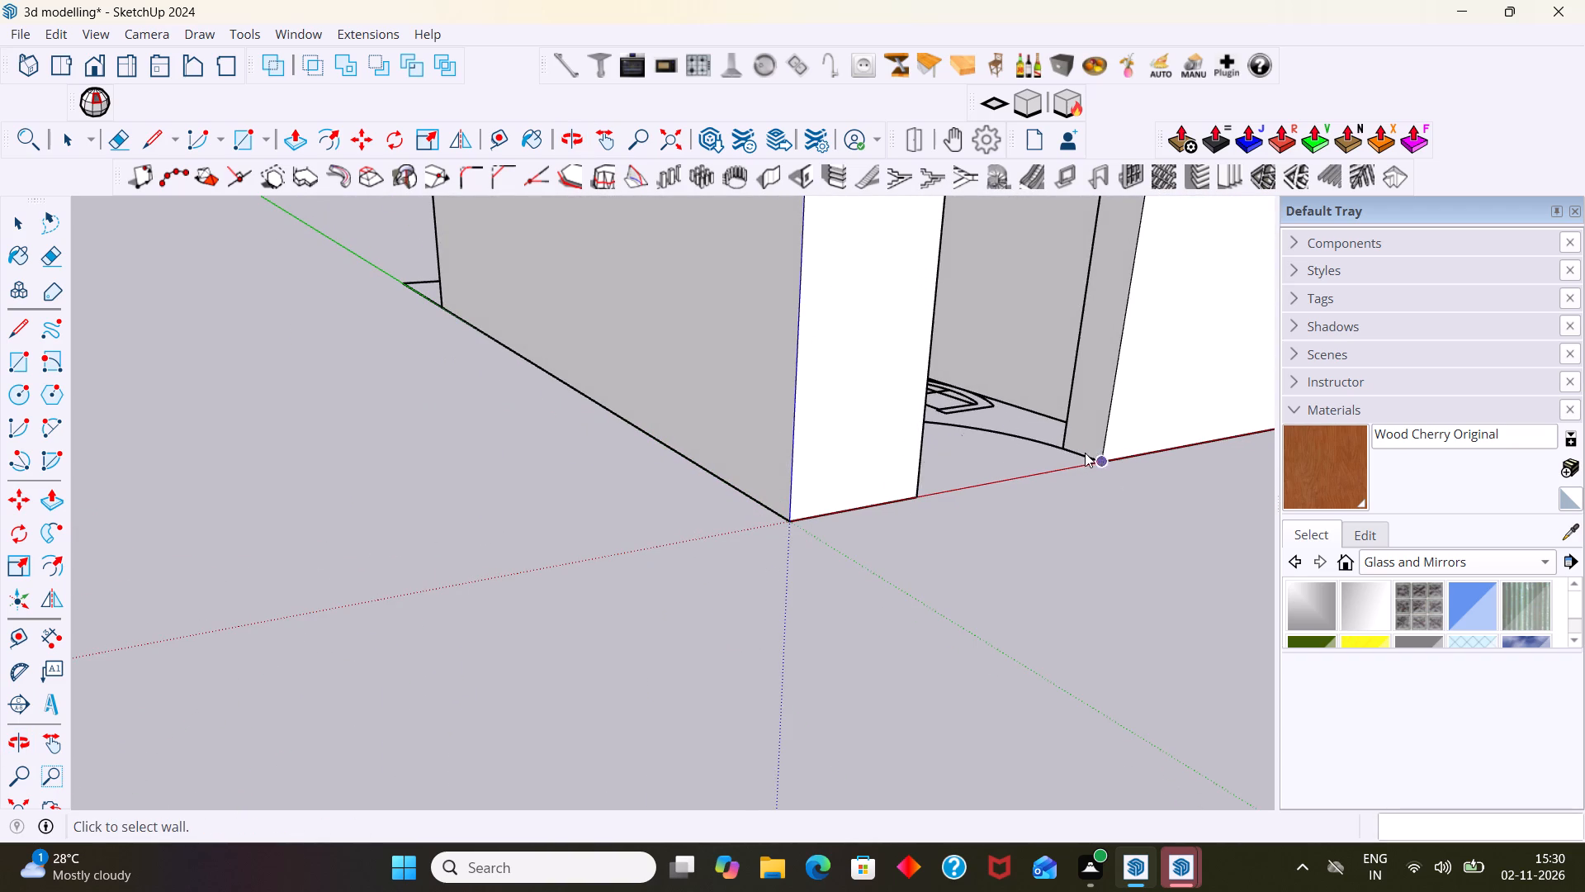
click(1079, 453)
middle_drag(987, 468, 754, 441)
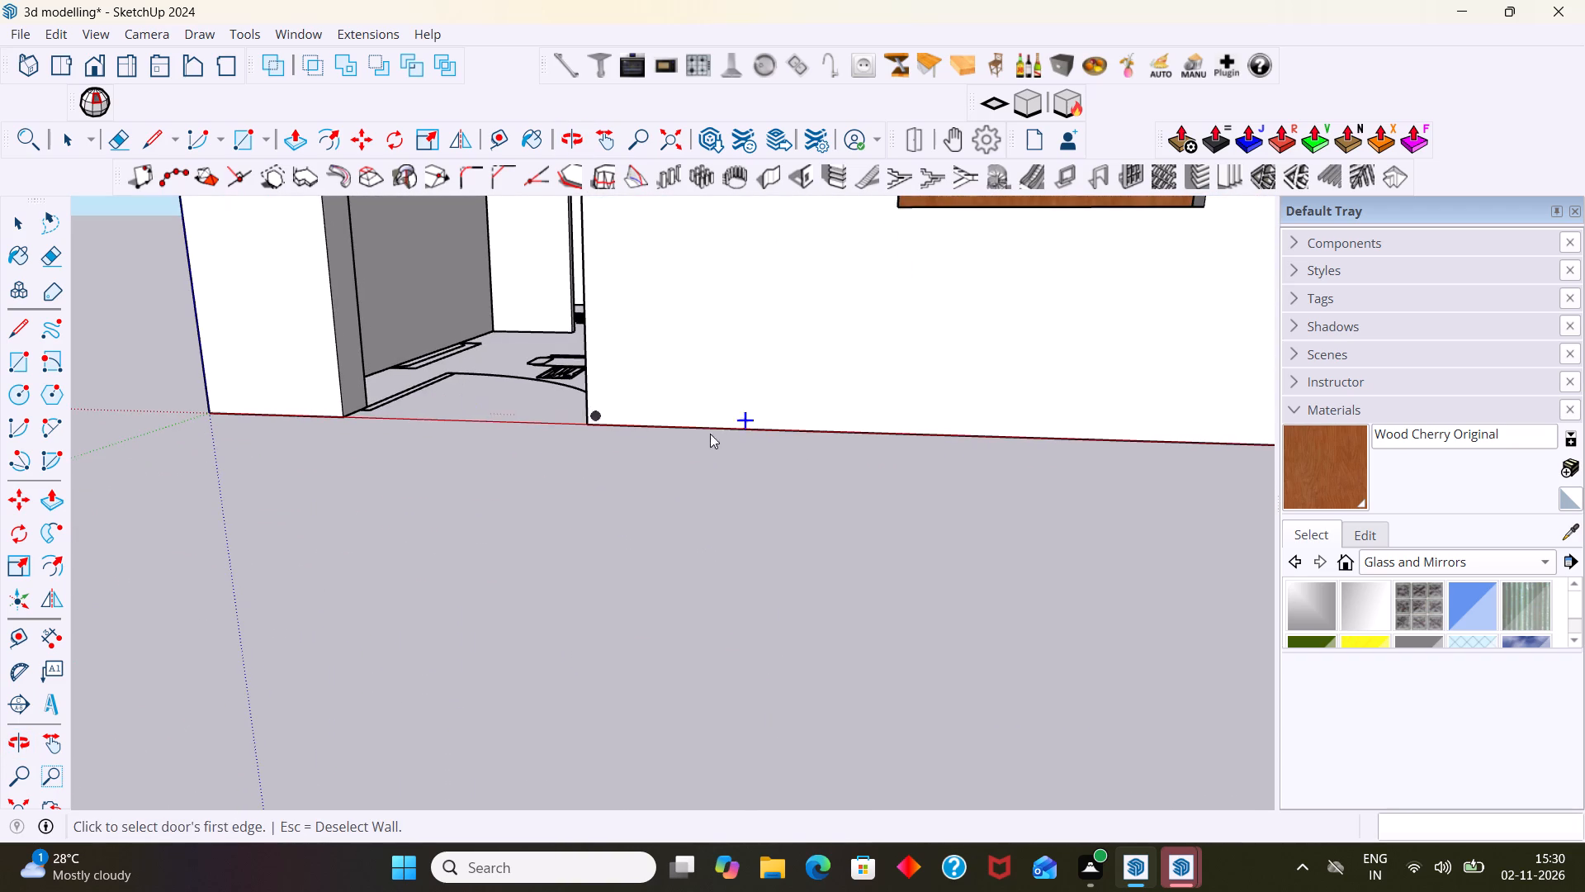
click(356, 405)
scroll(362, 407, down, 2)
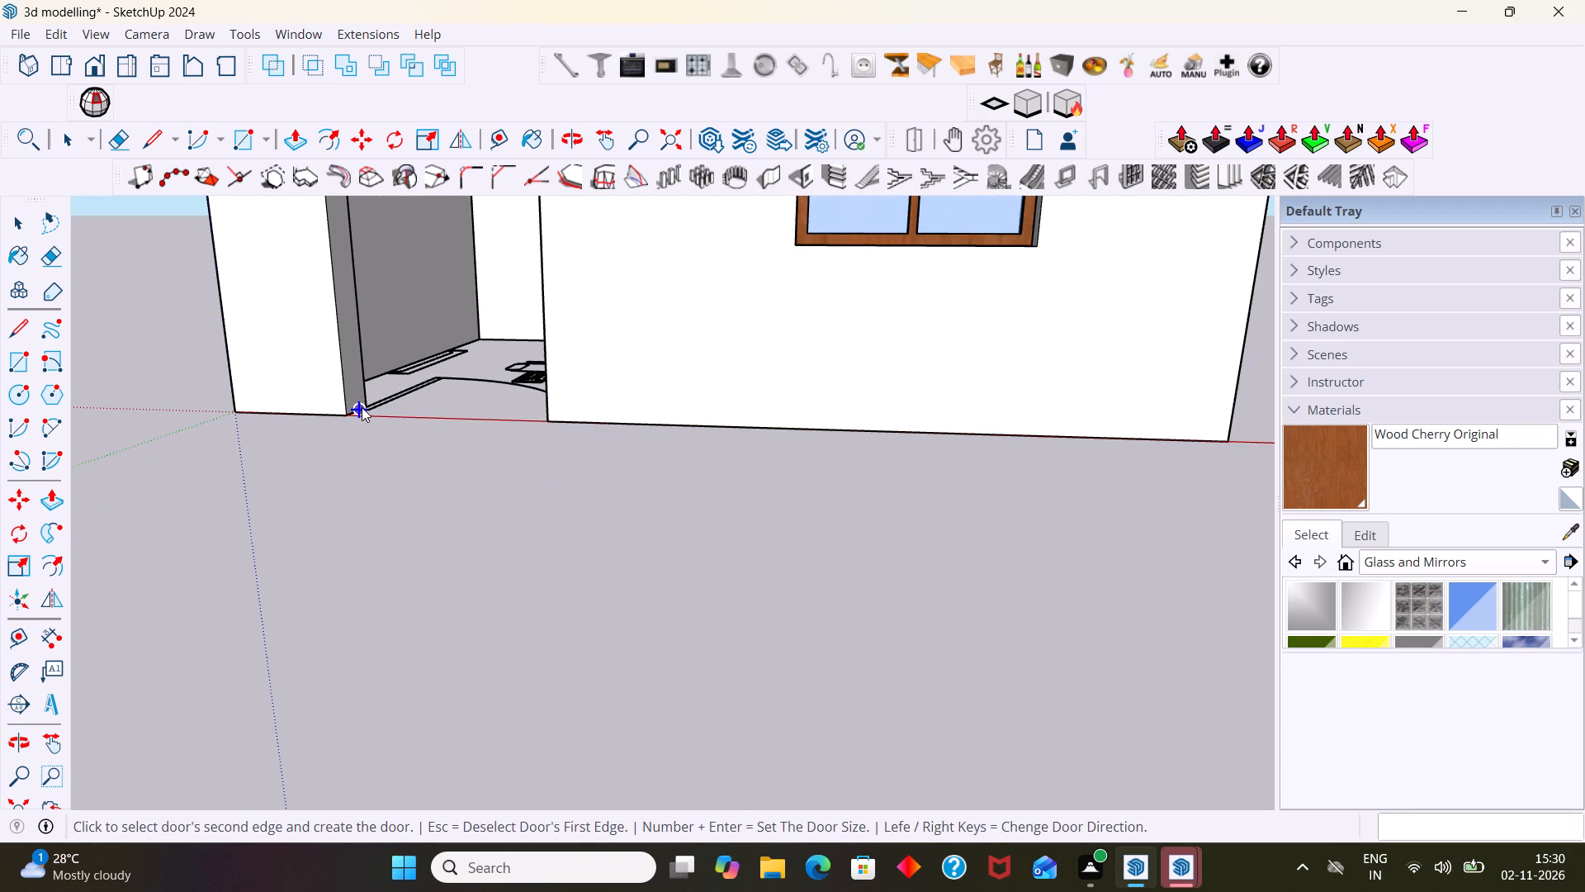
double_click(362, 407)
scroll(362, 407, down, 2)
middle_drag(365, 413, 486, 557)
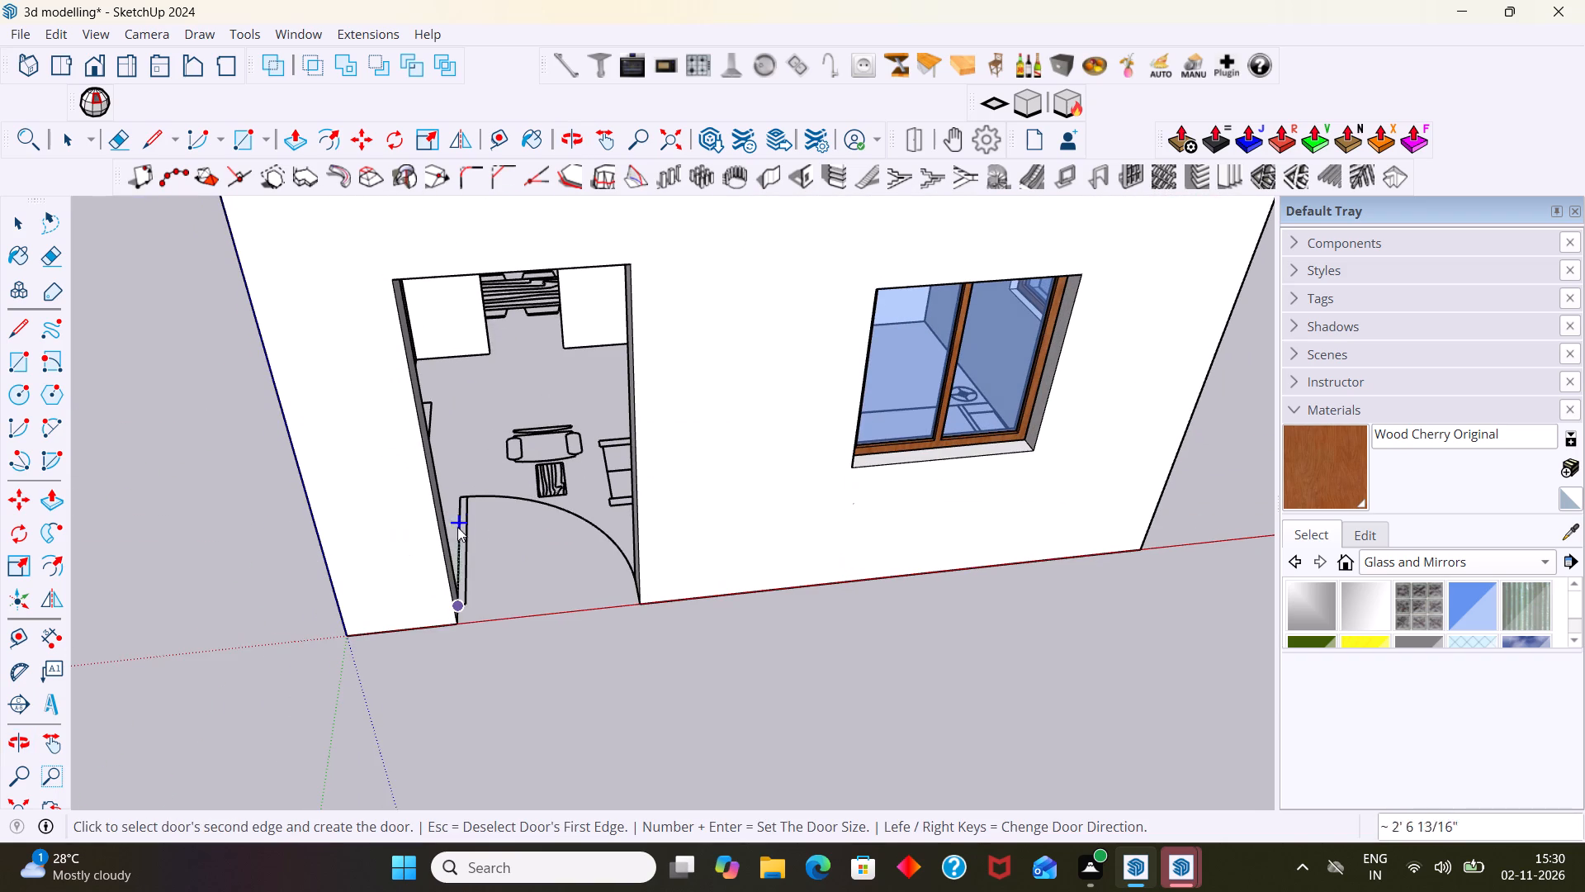
Cancel the door placement and undo the last unhide.
key(ctrl+z)
key(Escape)
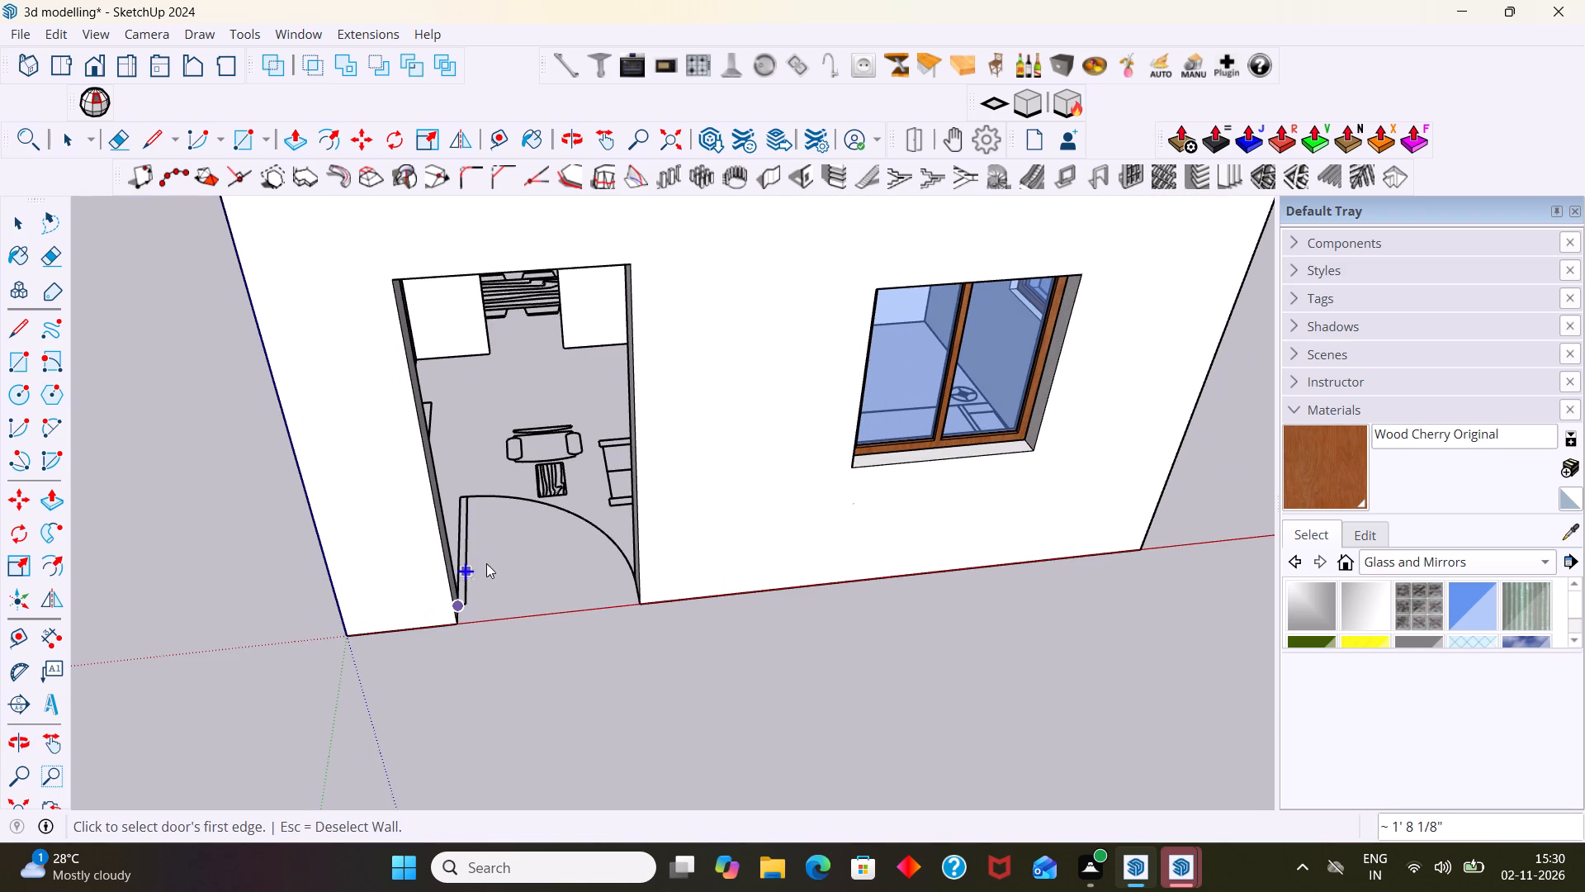
key(ctrl+z)
key(space)
Examine the front door opening, the window and the interior rooms of the house from several angles.
scroll(676, 553, down, 3)
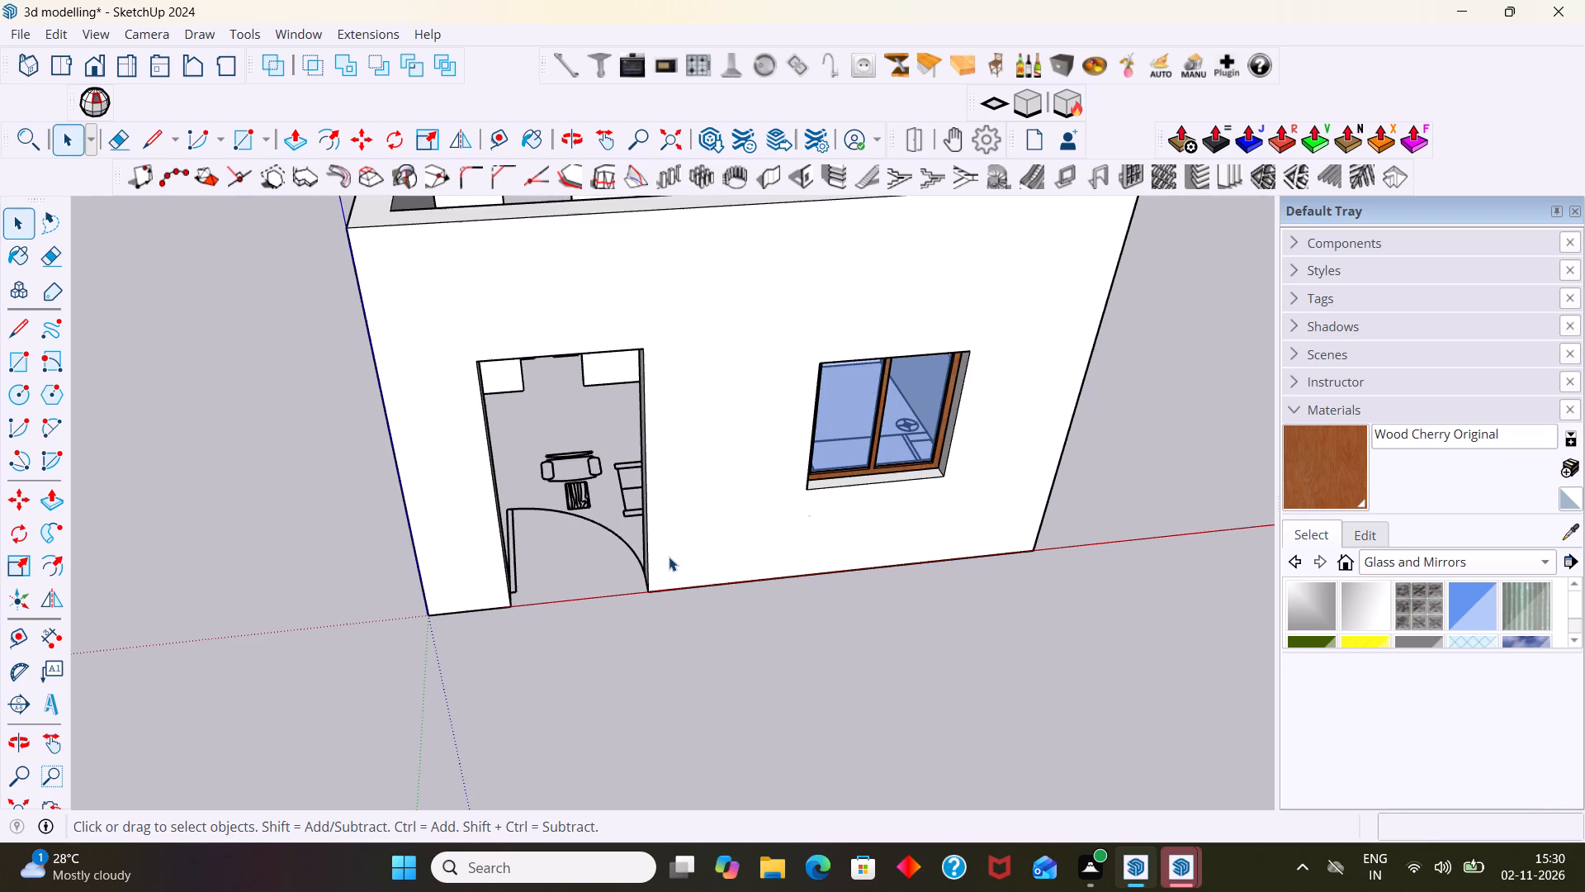
scroll(669, 557, down, 1)
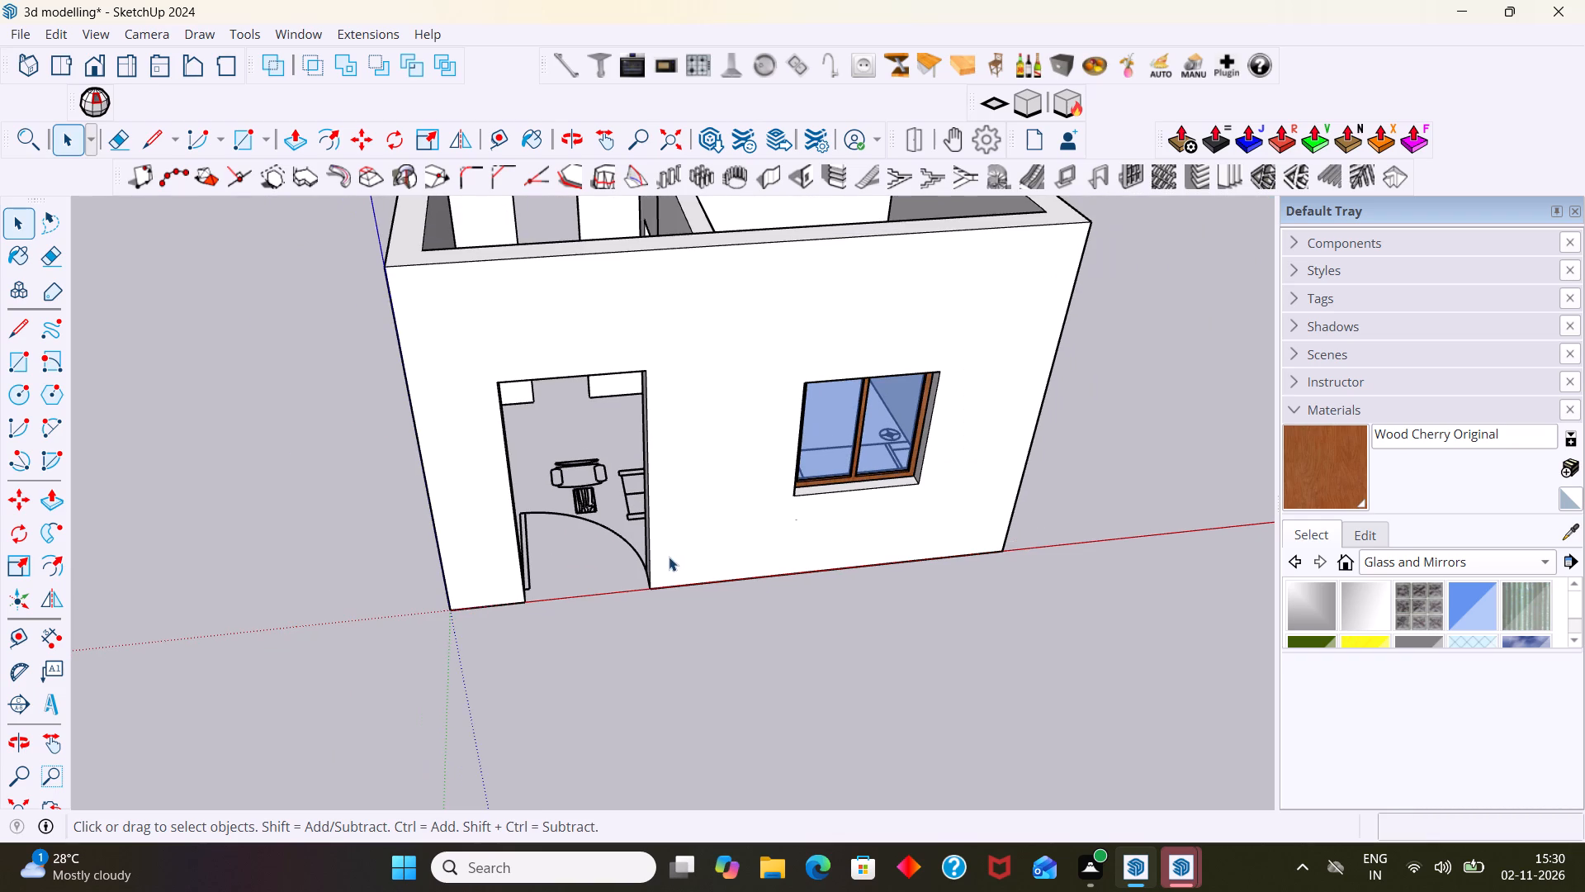
scroll(807, 580, down, 5)
middle_drag(726, 549, 797, 529)
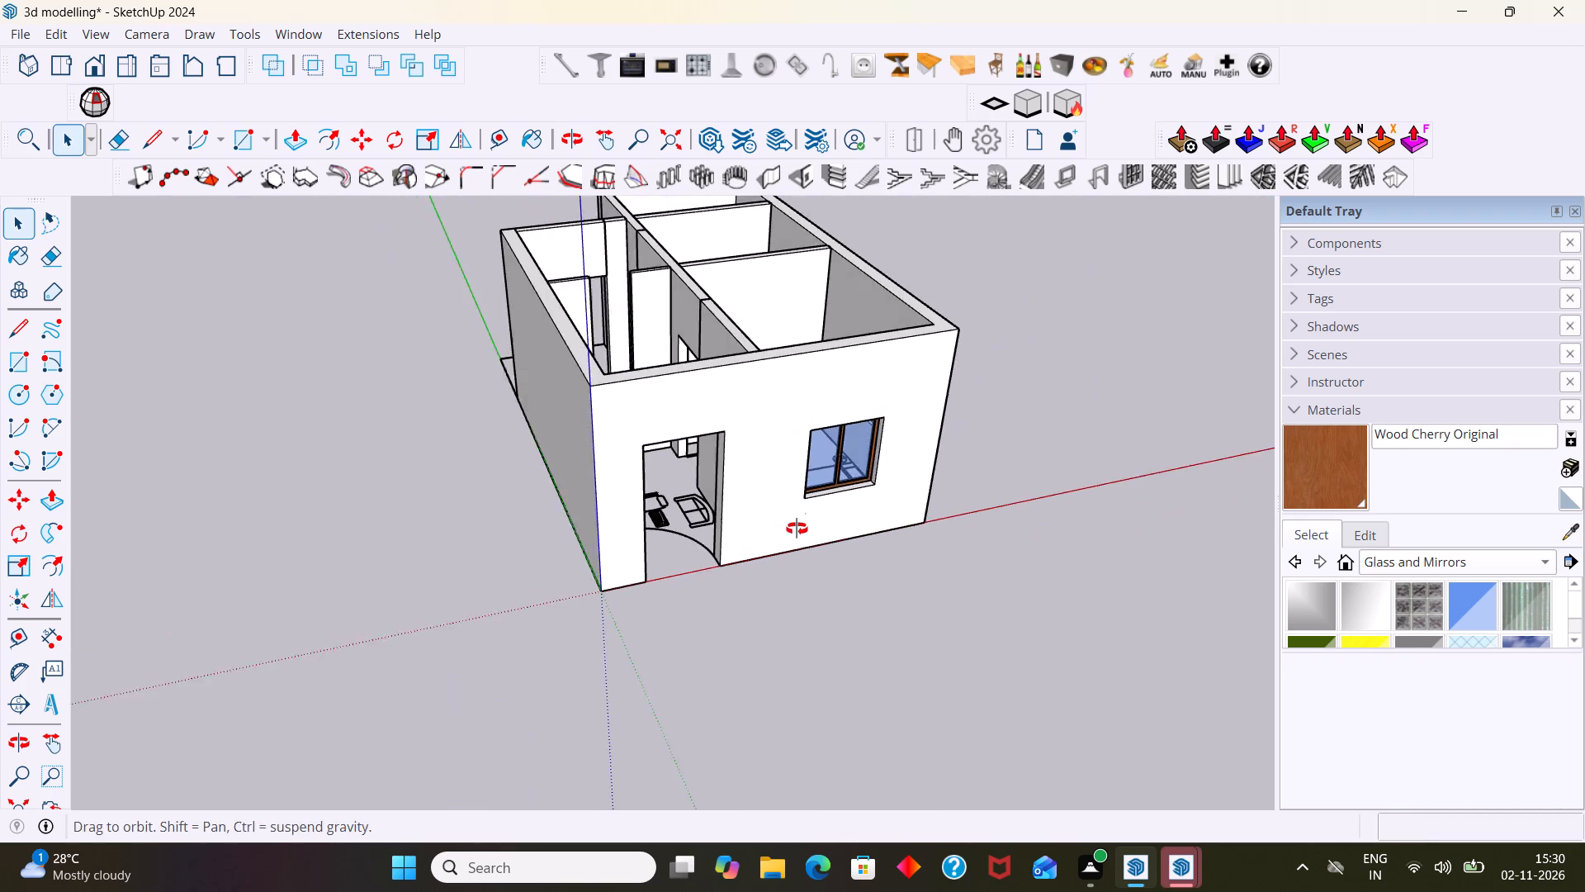
middle_drag(797, 529, 804, 529)
scroll(752, 510, up, 6)
middle_drag(707, 526, 794, 456)
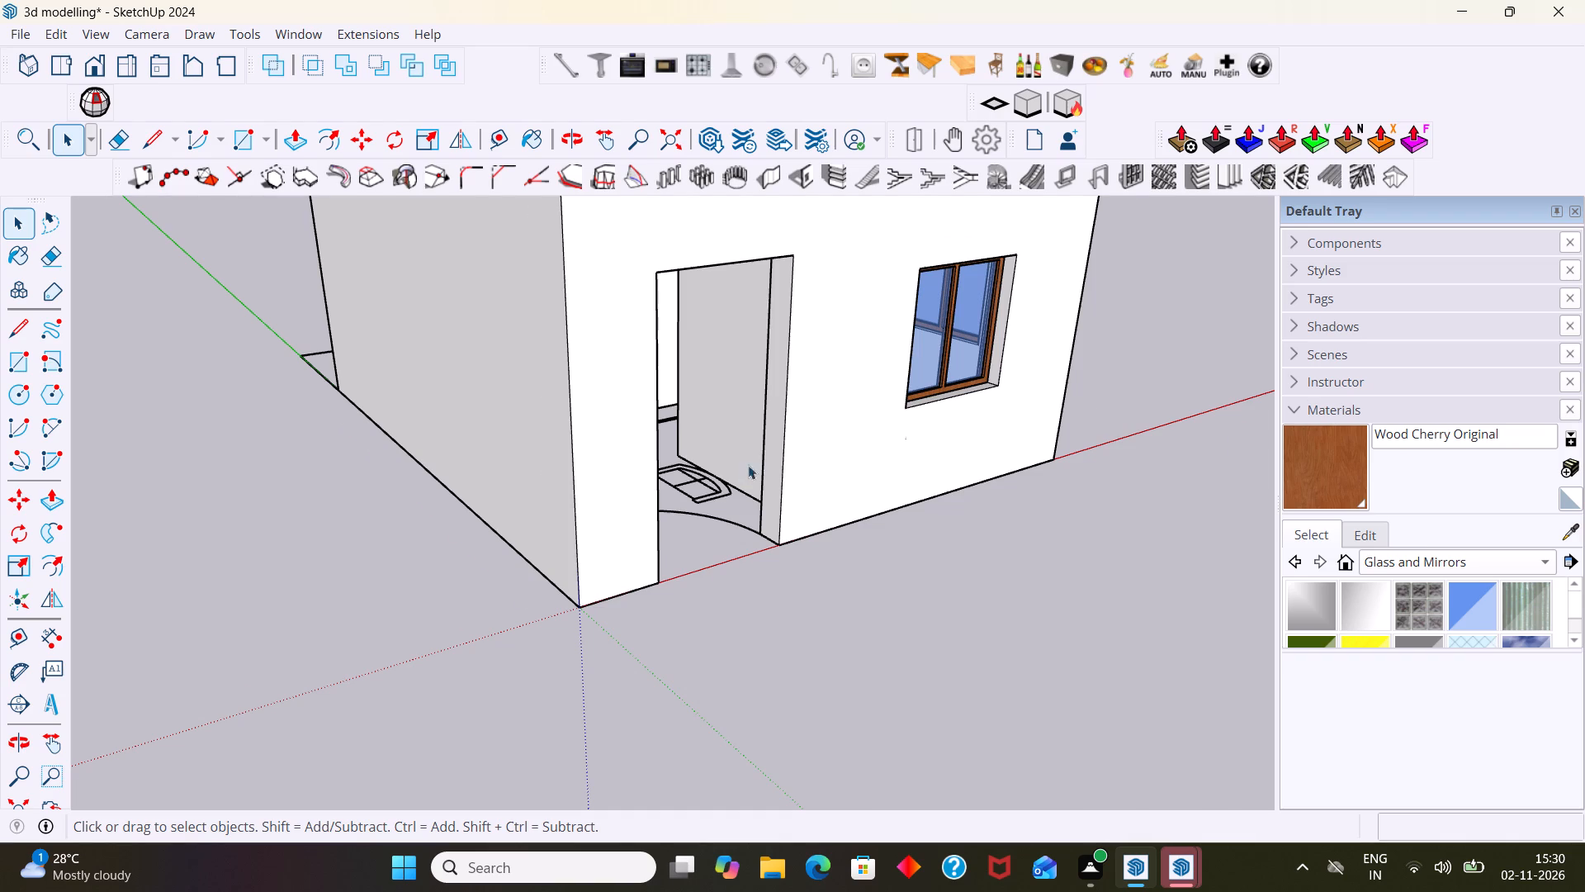
scroll(749, 465, up, 13)
scroll(726, 487, down, 12)
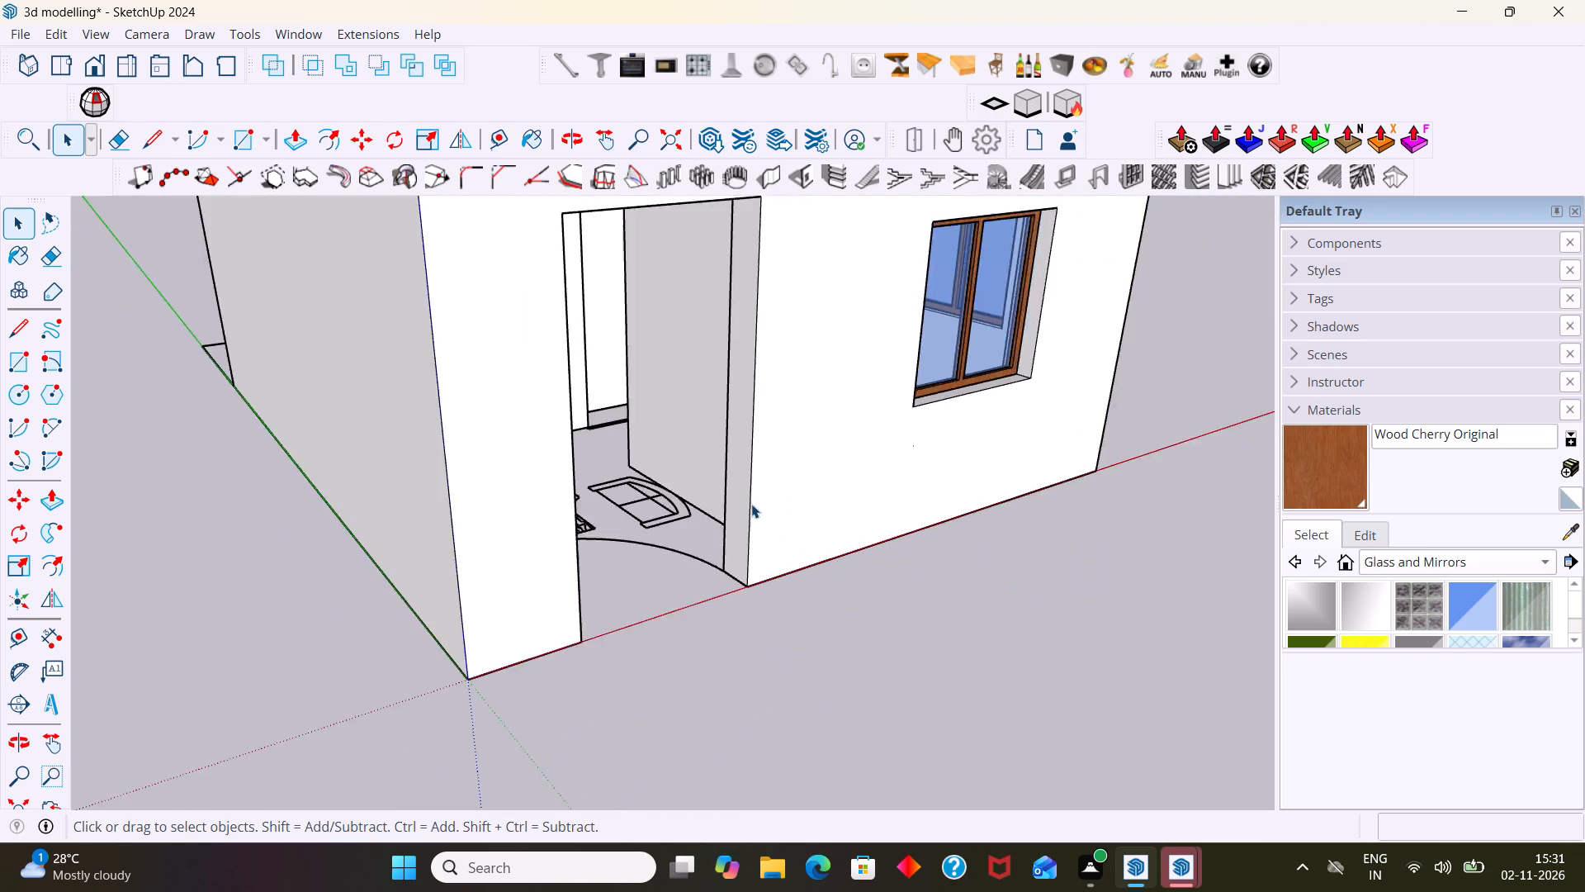
scroll(751, 504, down, 15)
middle_drag(857, 461, 748, 594)
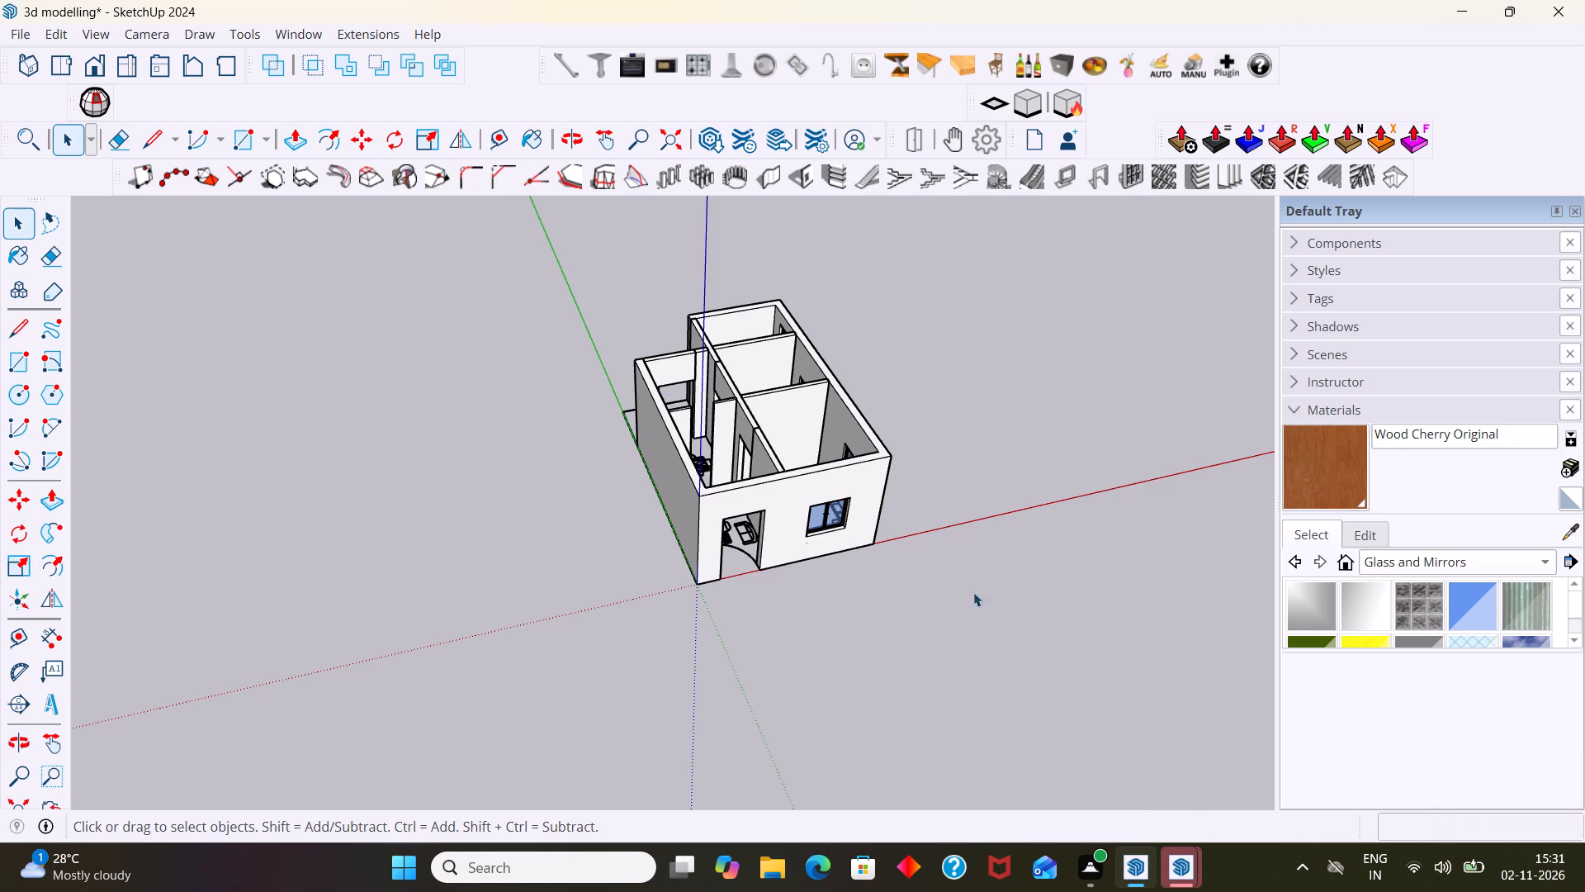
scroll(696, 340, up, 2)
scroll(694, 351, down, 17)
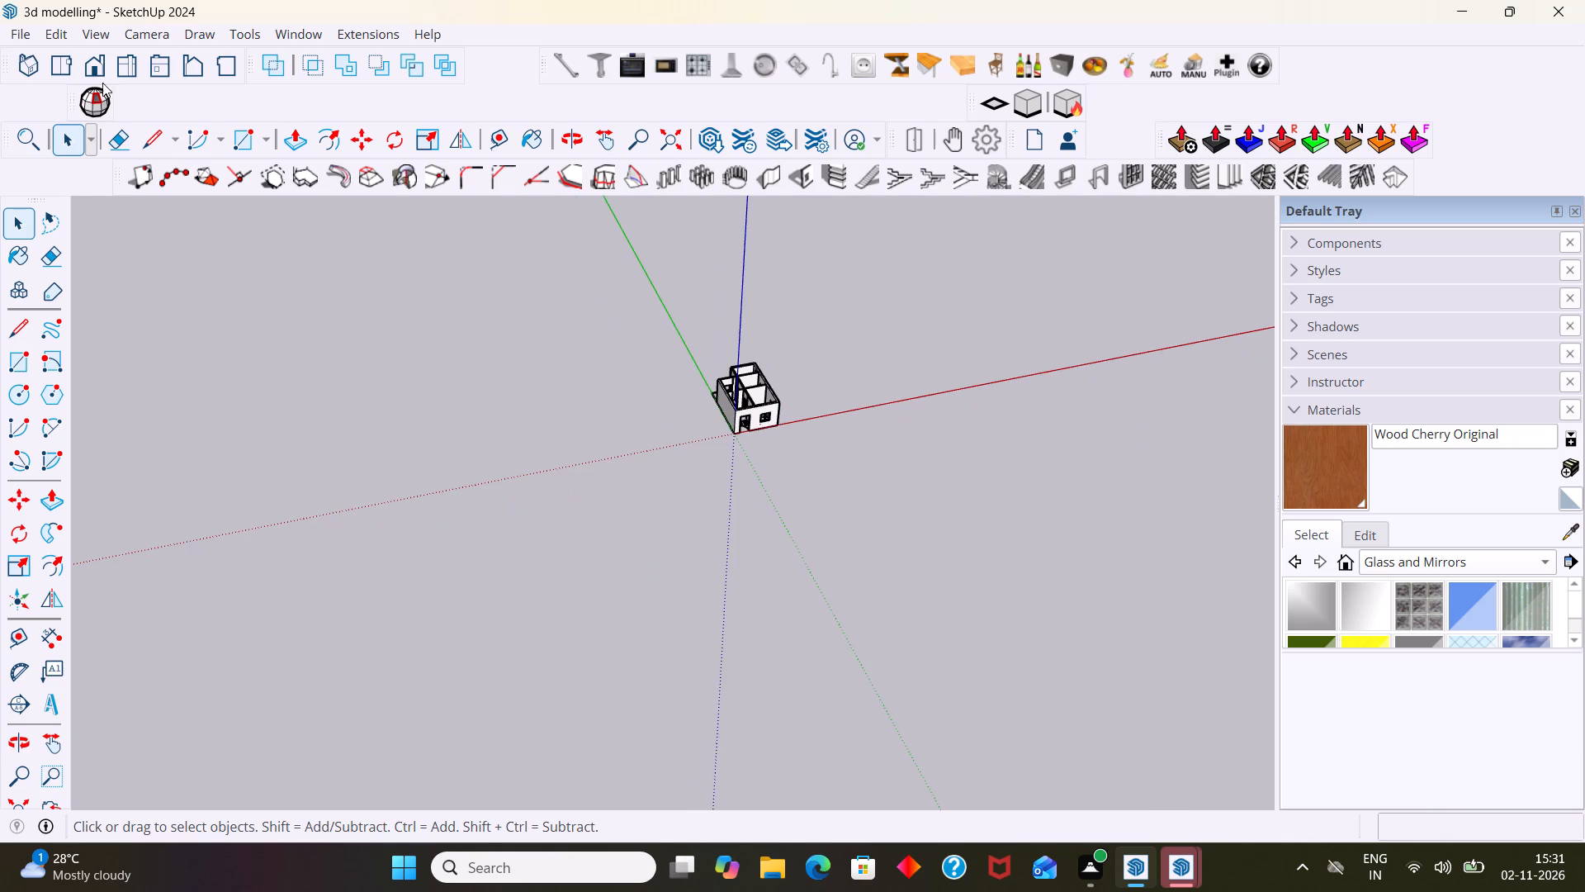
Unhide the last hidden object, the roof slab over the house.
click(73, 30)
click(69, 31)
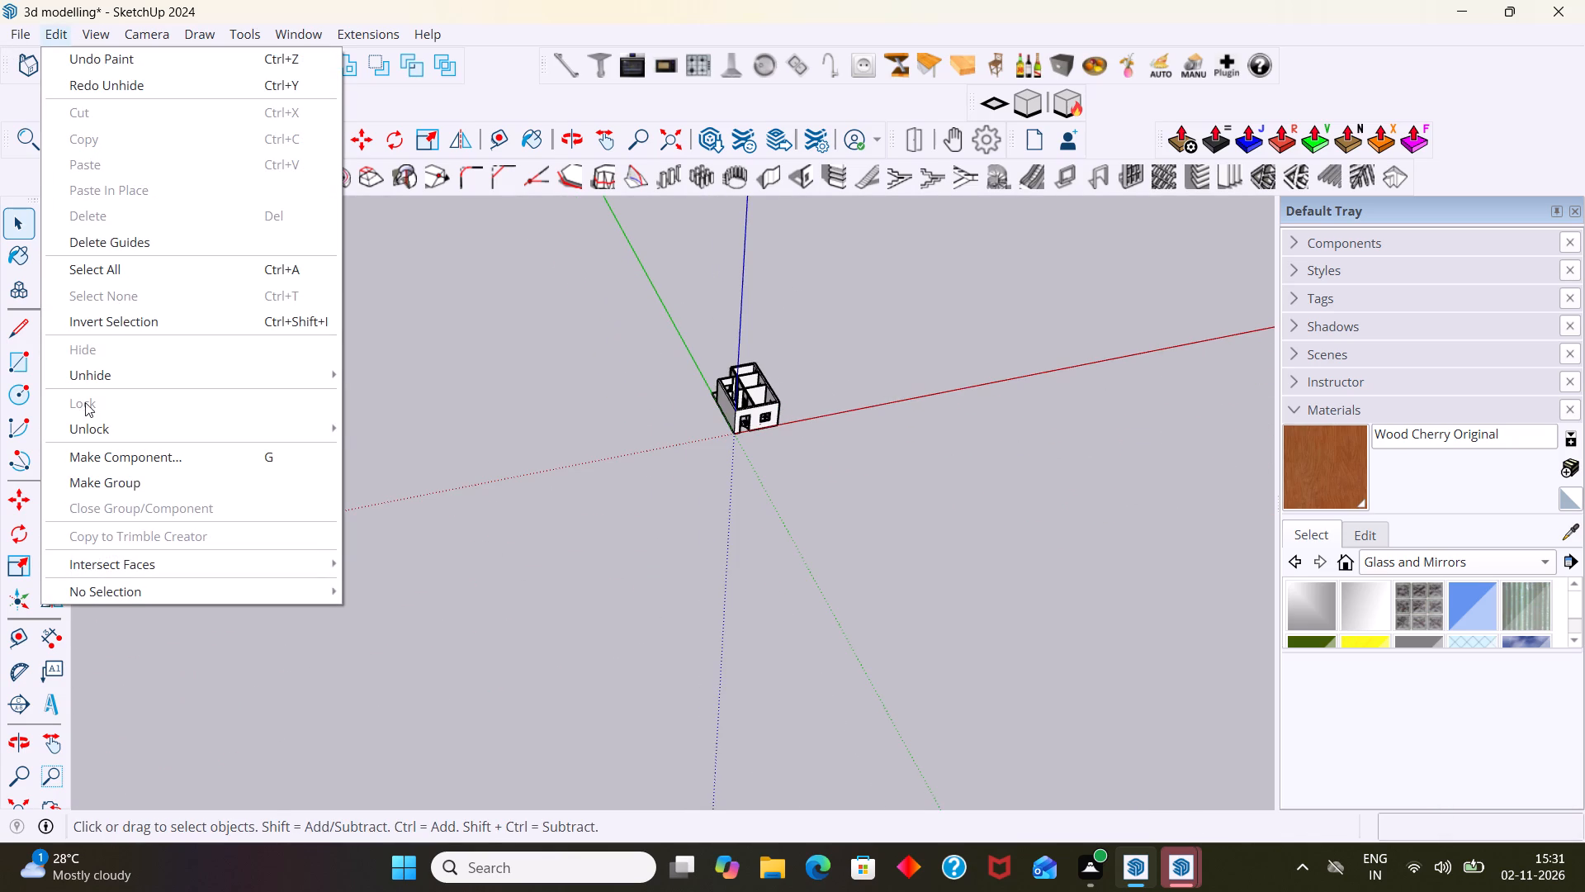
click(103, 377)
click(381, 399)
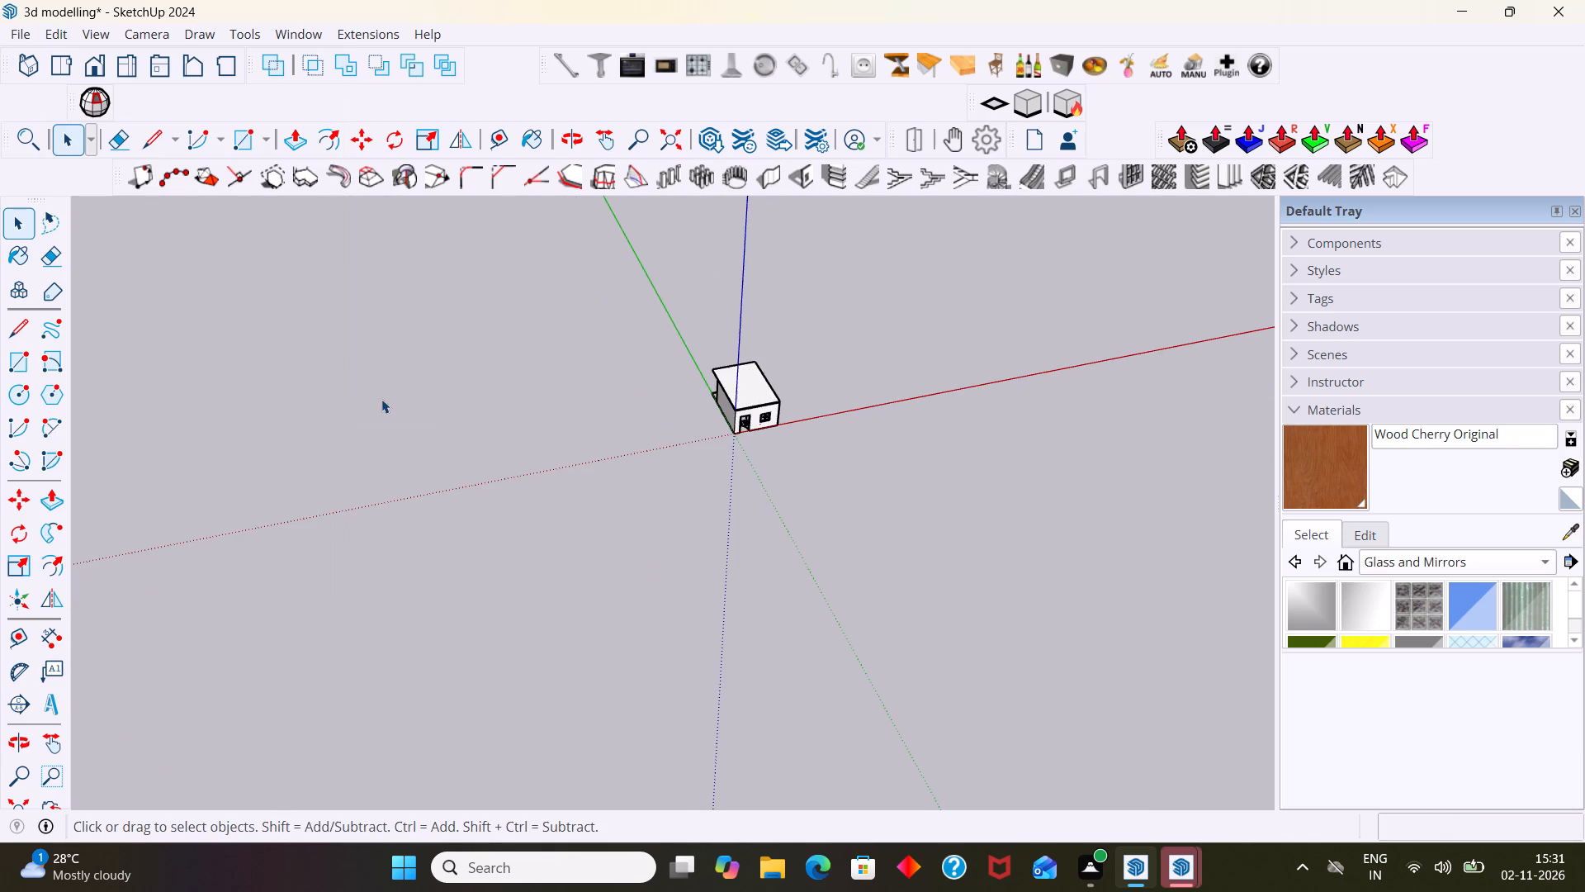
Examine the roofed house from all sides, including the rear openings, the front door opening and the front window.
scroll(848, 391, up, 10)
middle_drag(702, 455, 956, 372)
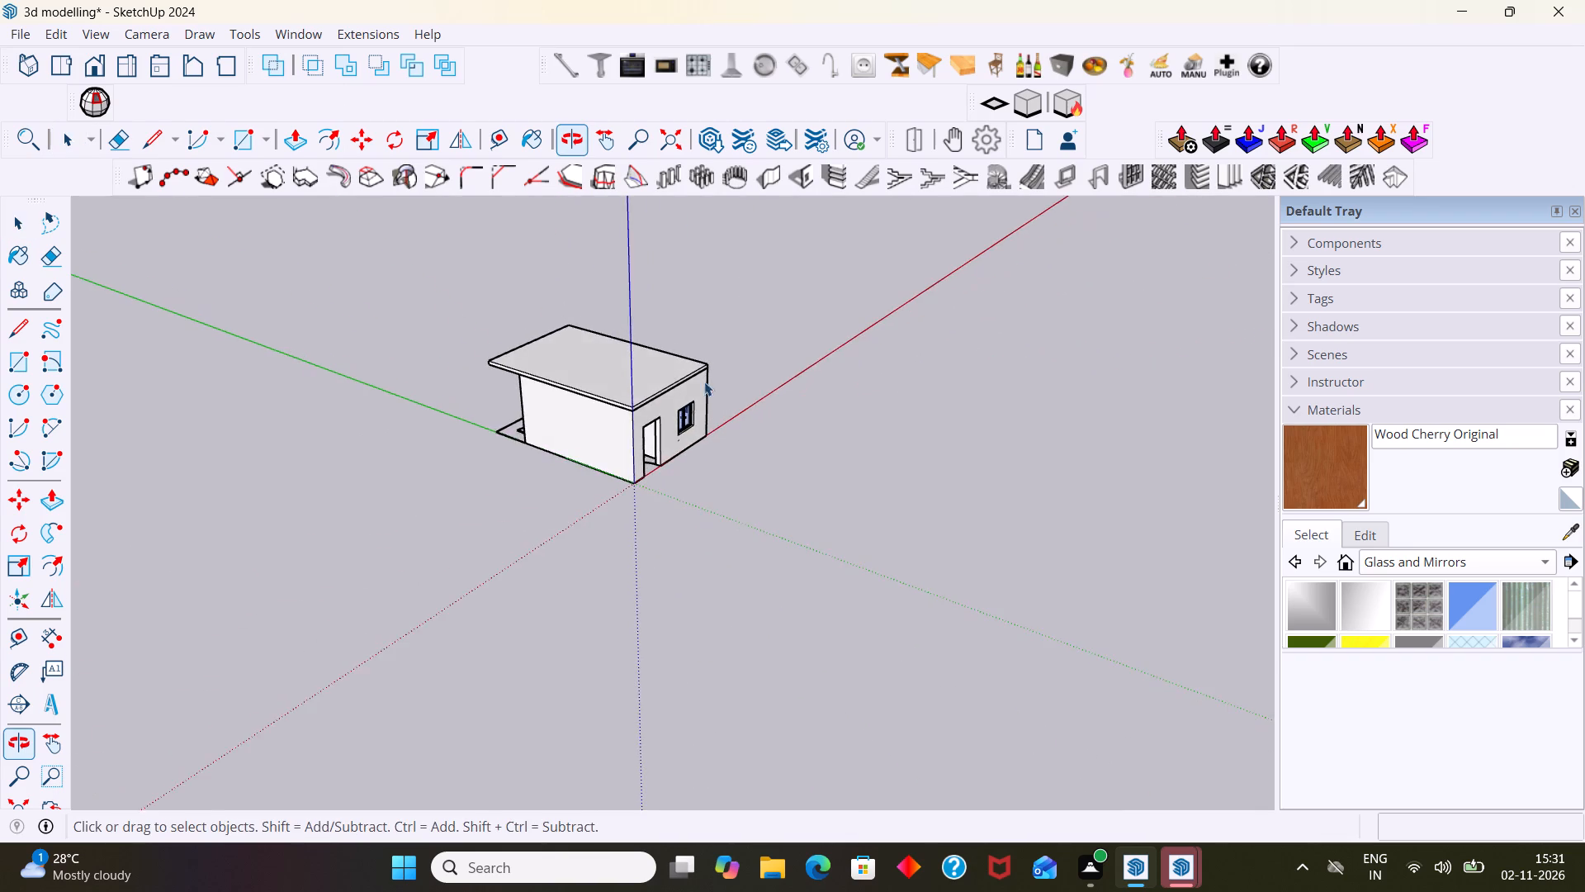
scroll(614, 377, up, 7)
middle_drag(516, 423, 930, 348)
scroll(930, 348, up, 4)
scroll(593, 434, down, 2)
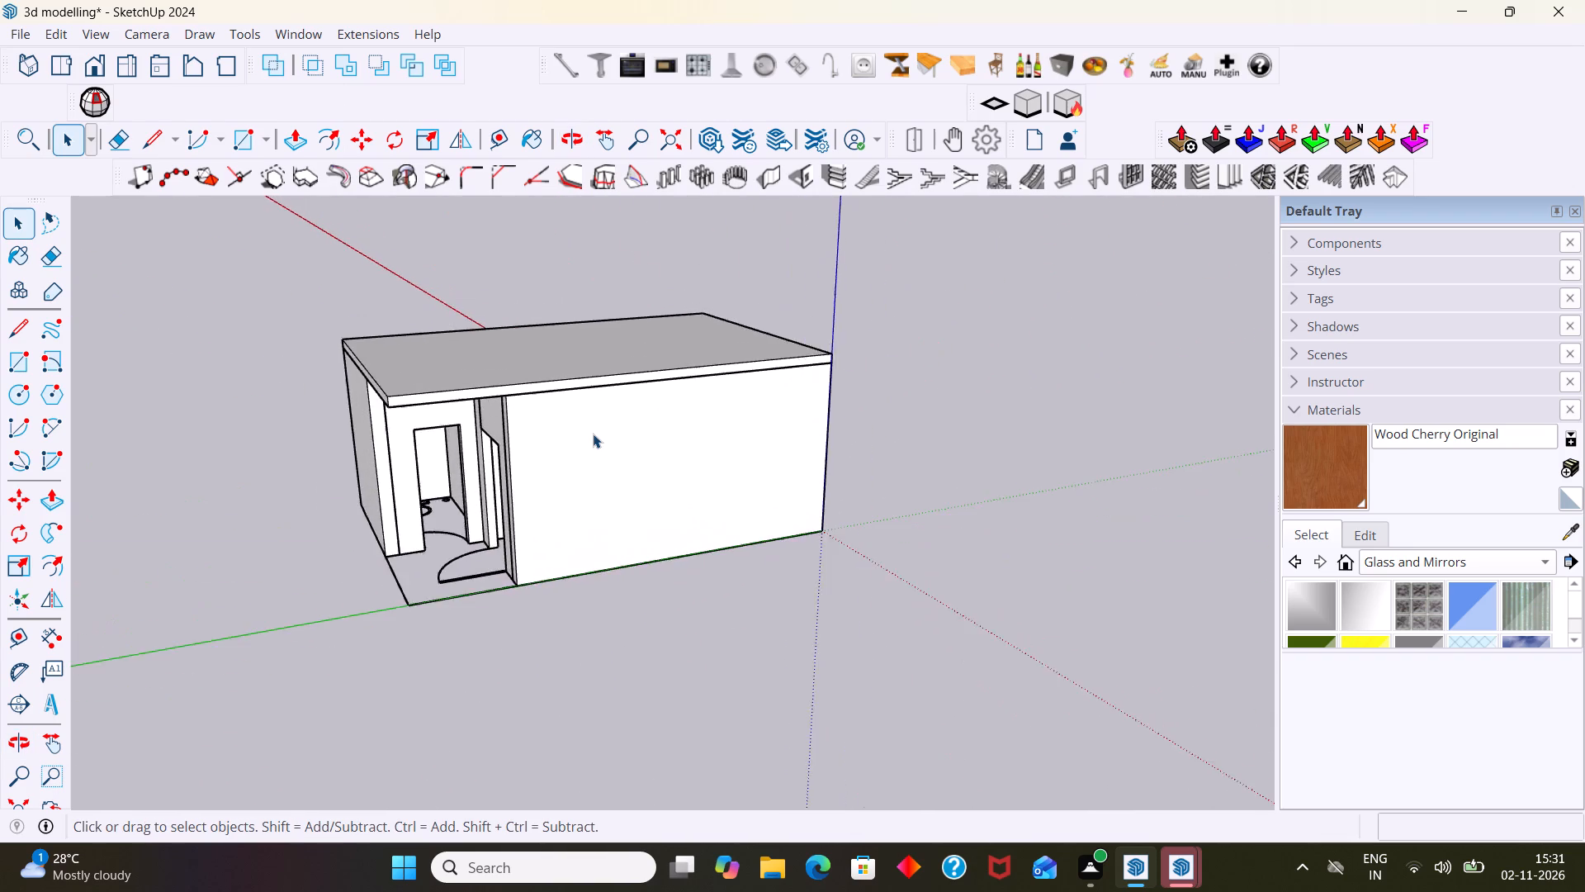
scroll(593, 434, down, 7)
middle_drag(560, 515, 1076, 597)
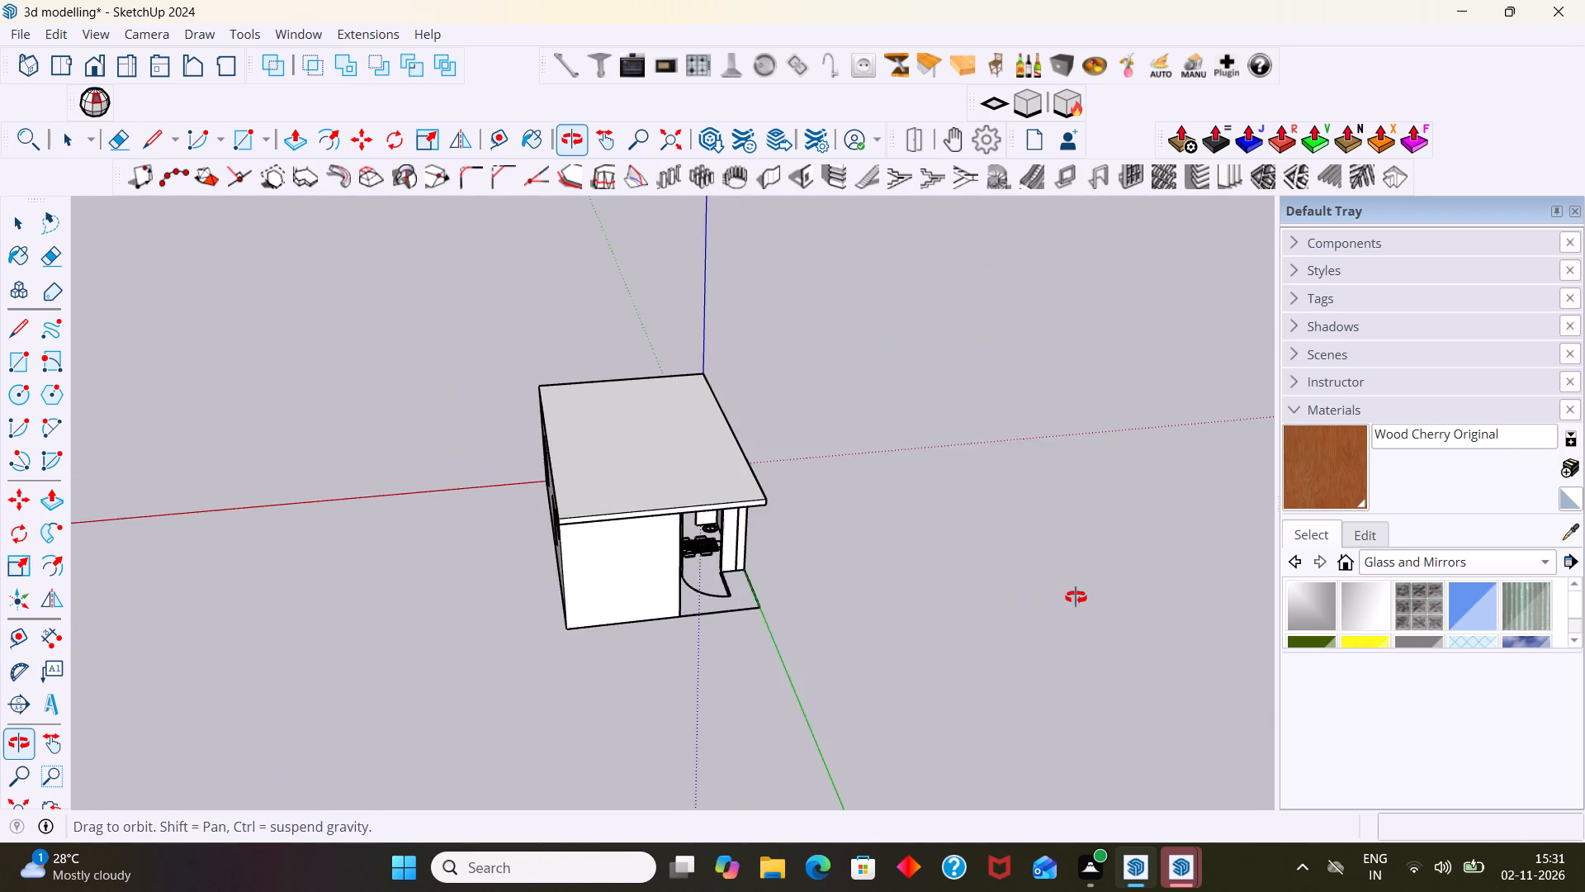
middle_drag(1076, 597, 1078, 597)
scroll(754, 617, up, 9)
middle_drag(674, 619, 529, 589)
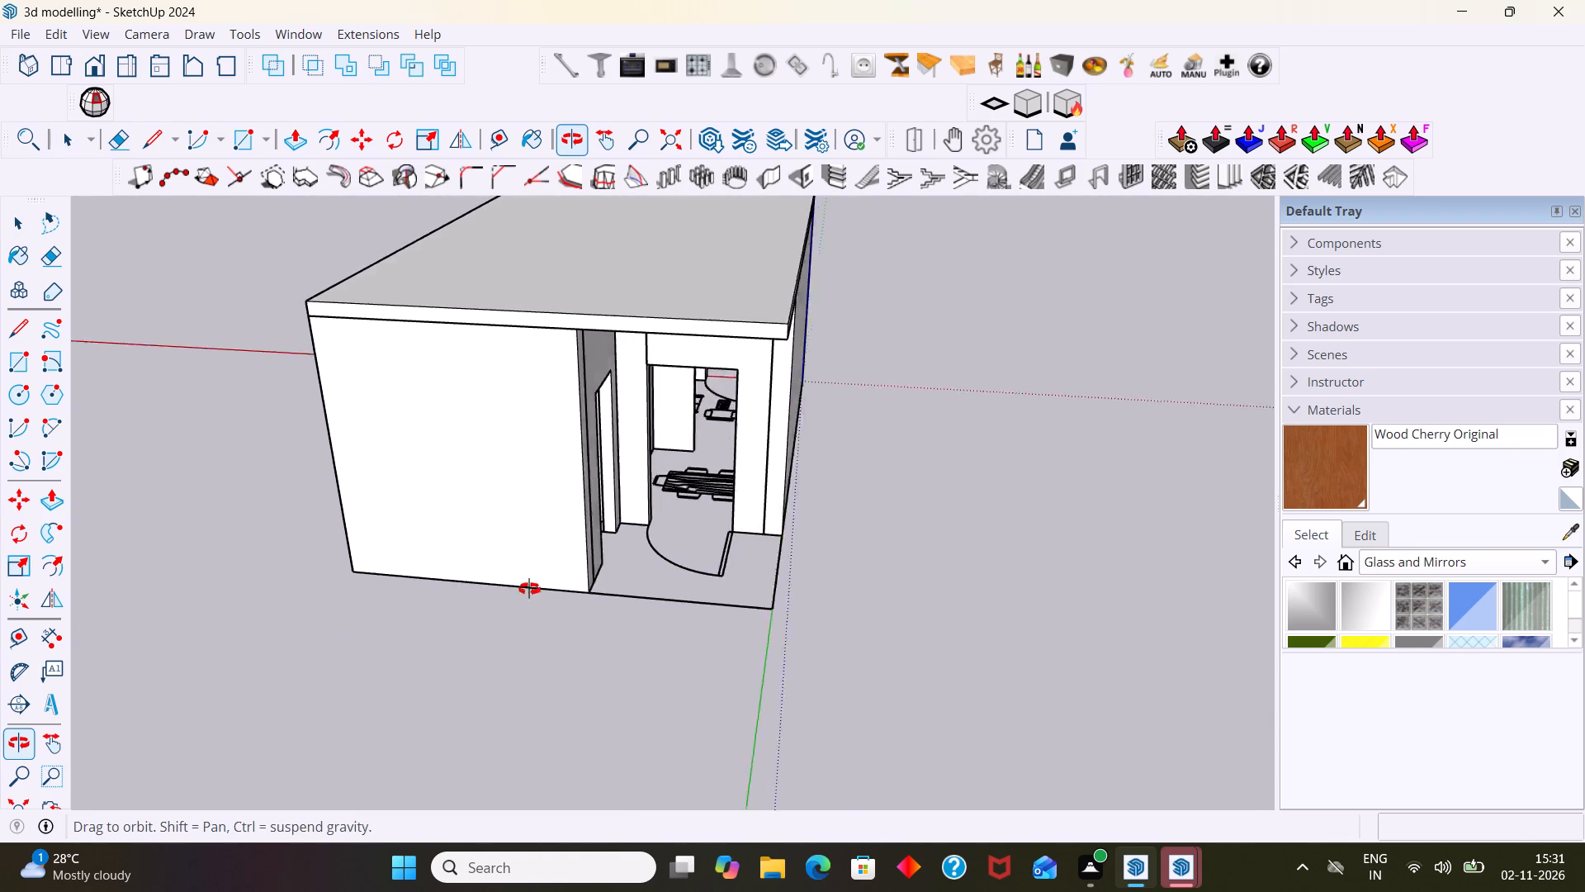
middle_drag(529, 589, 456, 602)
scroll(611, 612, up, 7)
scroll(565, 576, down, 9)
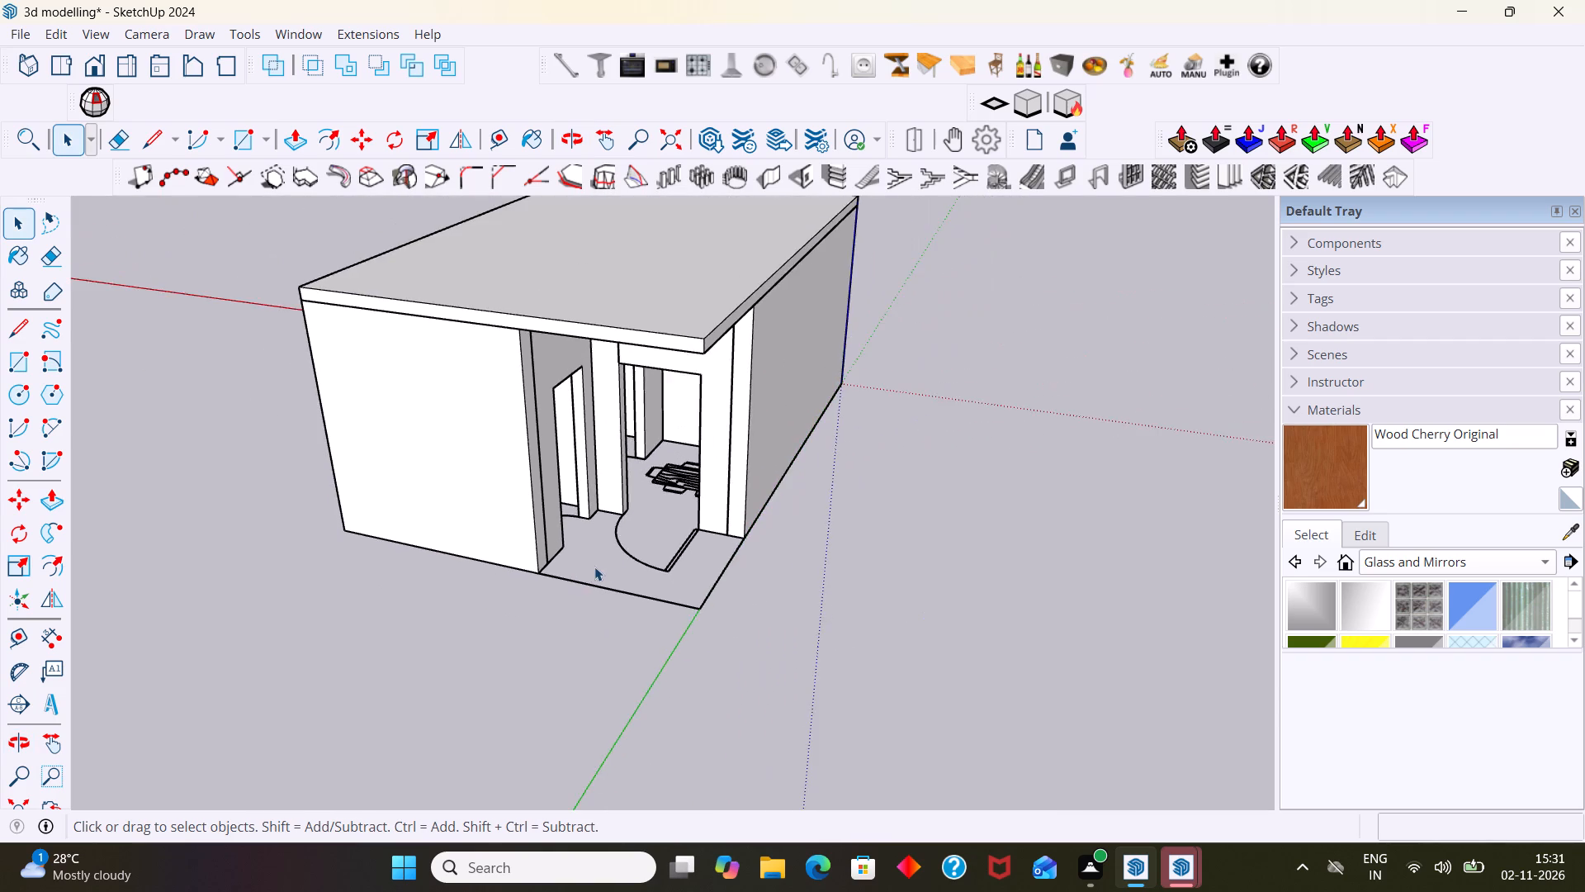
scroll(594, 567, down, 9)
middle_drag(659, 539, 523, 543)
scroll(753, 524, up, 2)
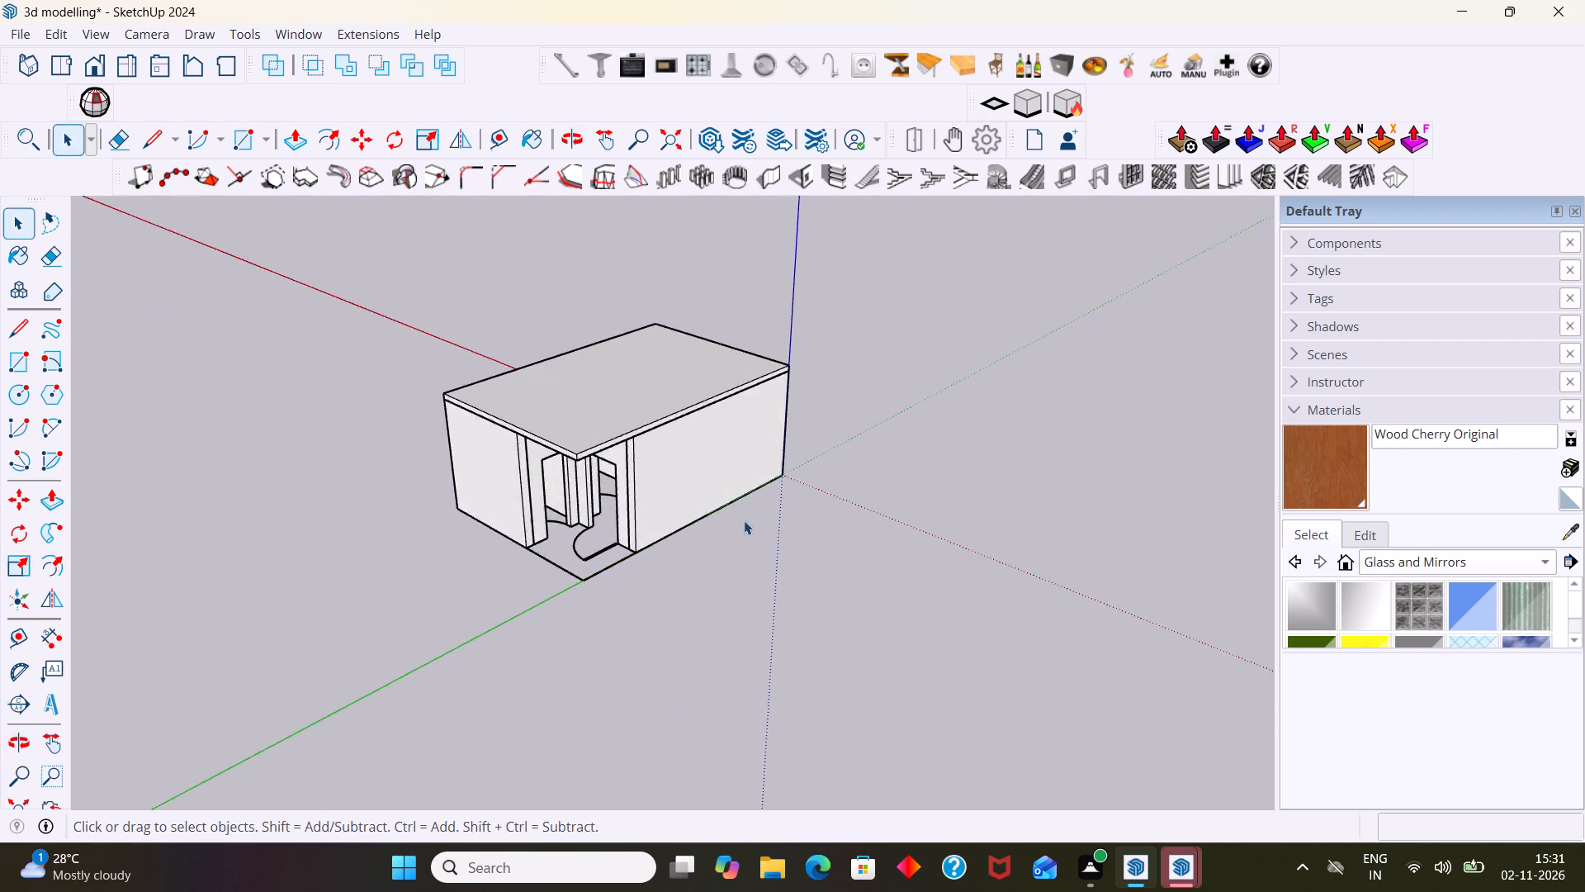
middle_drag(744, 520, 509, 549)
middle_drag(870, 453, 537, 479)
middle_drag(856, 399, 698, 439)
scroll(702, 495, up, 4)
middle_drag(777, 550, 764, 507)
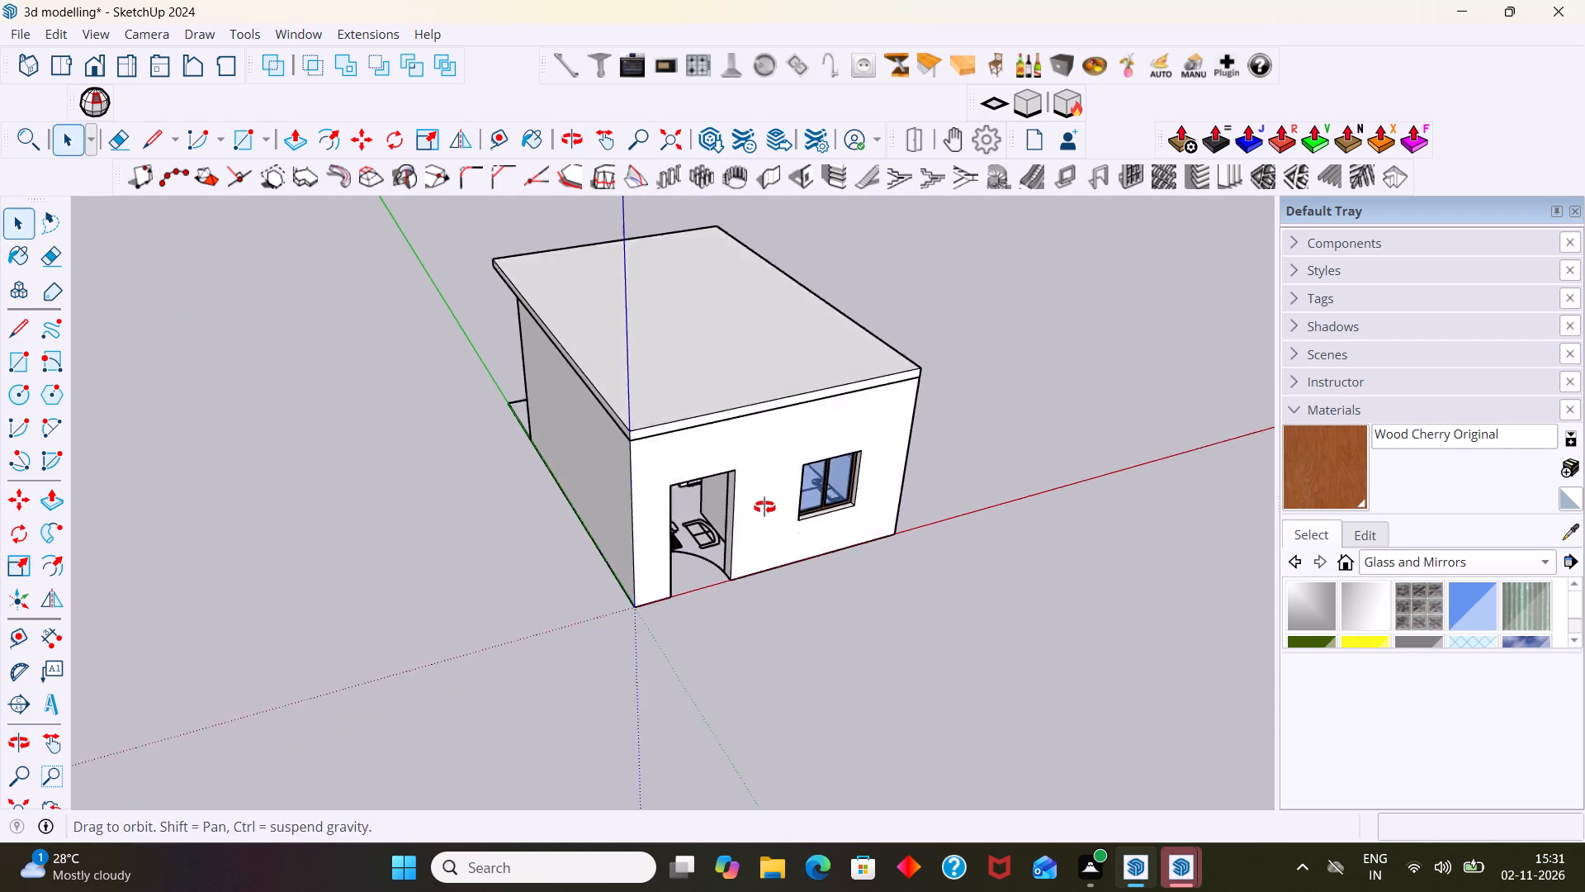
middle_drag(764, 507, 753, 471)
middle_drag(765, 486, 724, 417)
scroll(651, 469, up, 3)
middle_drag(656, 457, 646, 395)
scroll(642, 424, up, 2)
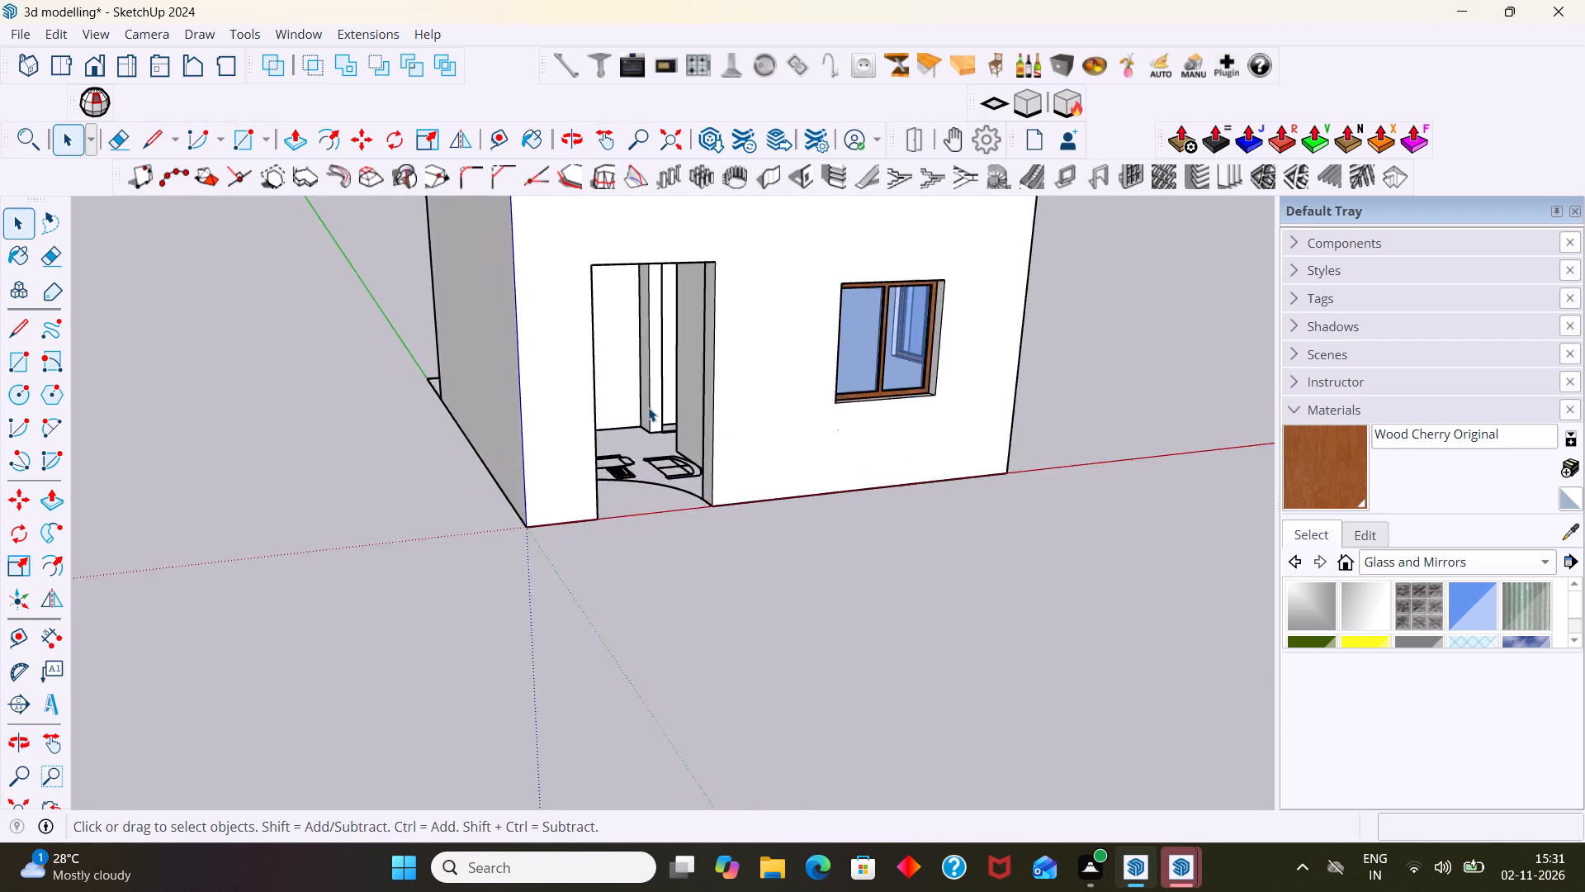
scroll(648, 407, up, 2)
scroll(663, 401, down, 8)
middle_drag(673, 463, 562, 426)
scroll(559, 426, down, 2)
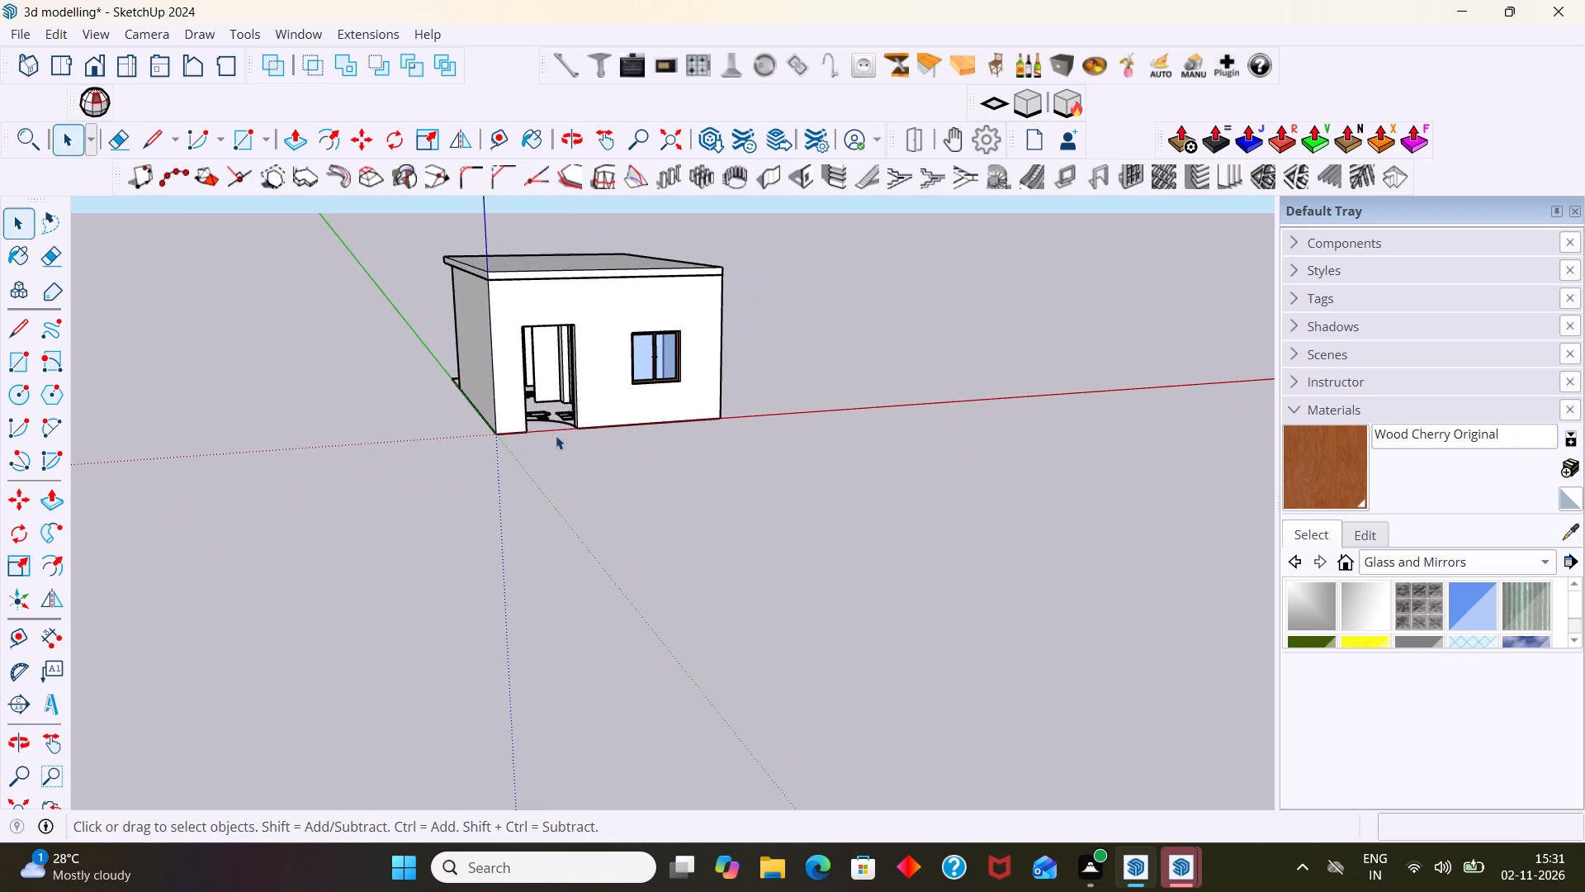
middle_drag(580, 411, 634, 419)
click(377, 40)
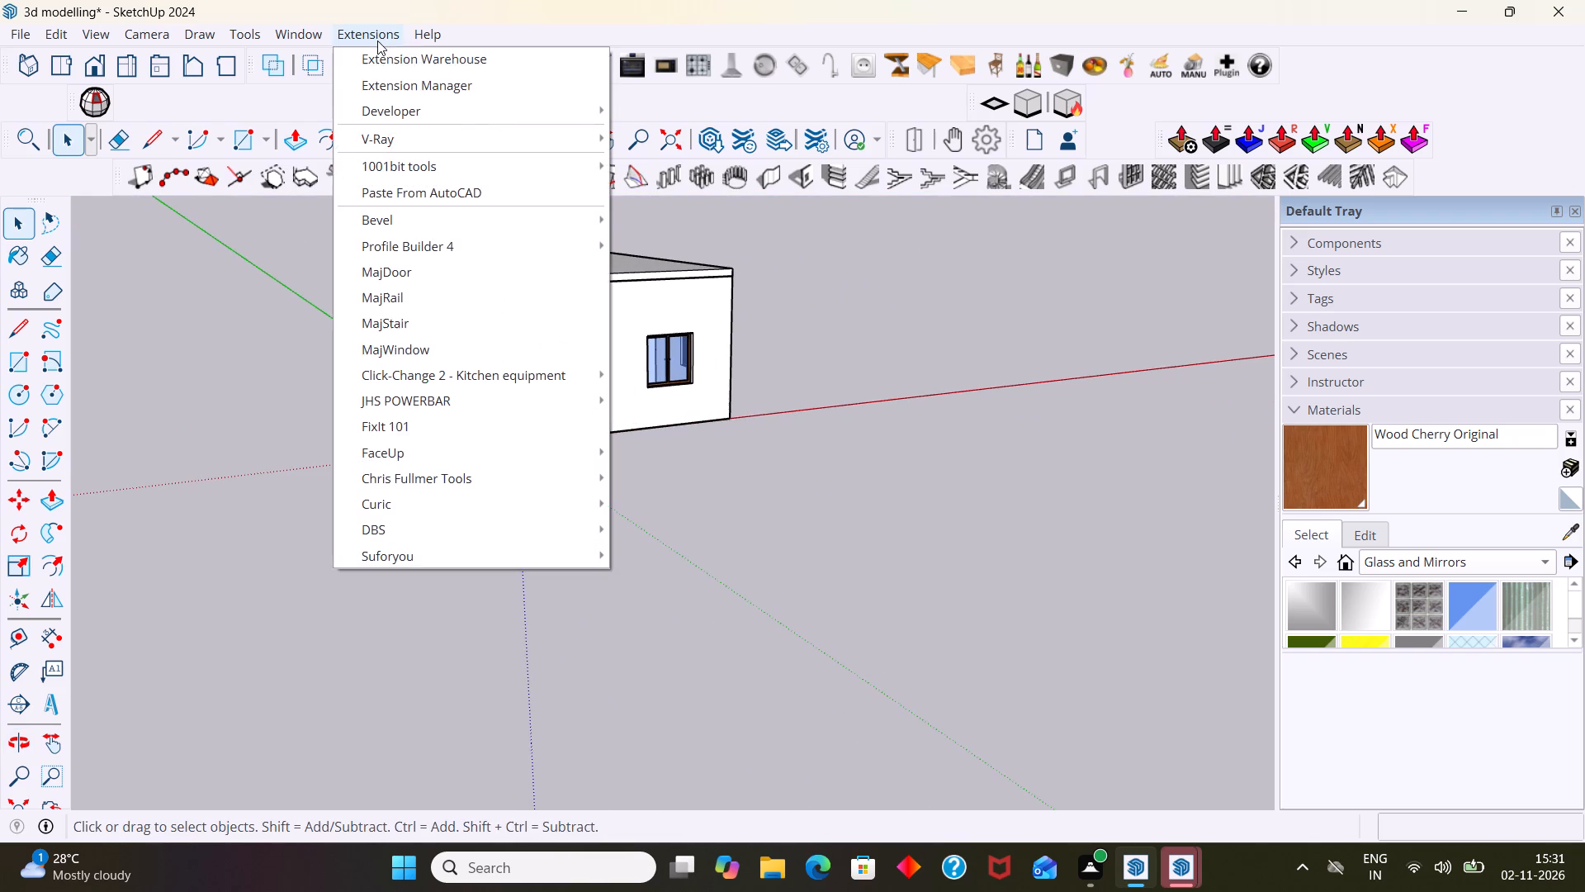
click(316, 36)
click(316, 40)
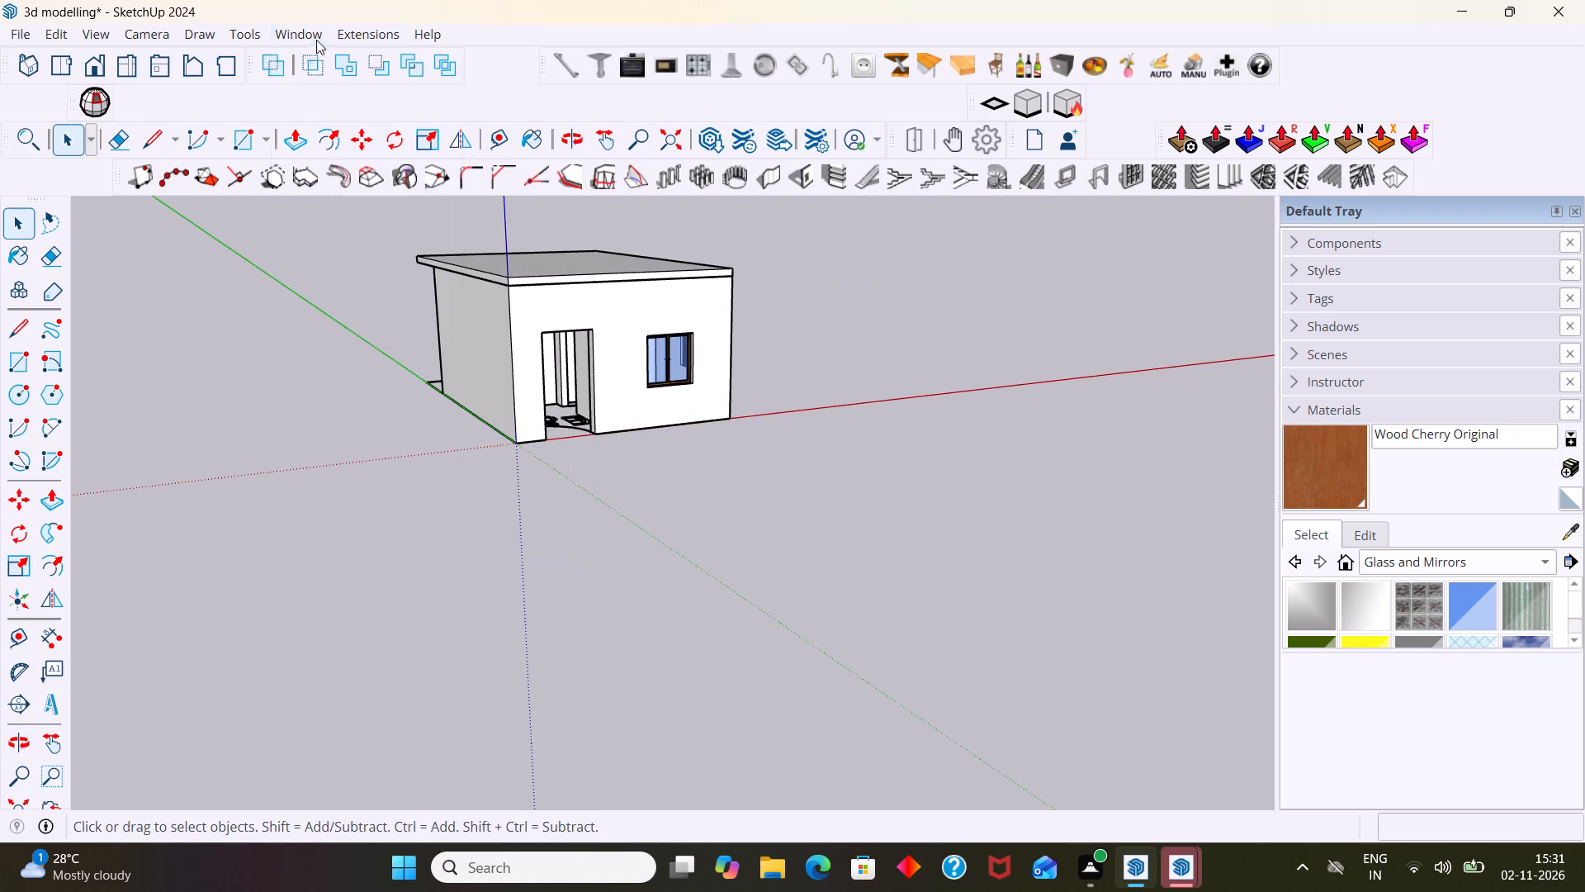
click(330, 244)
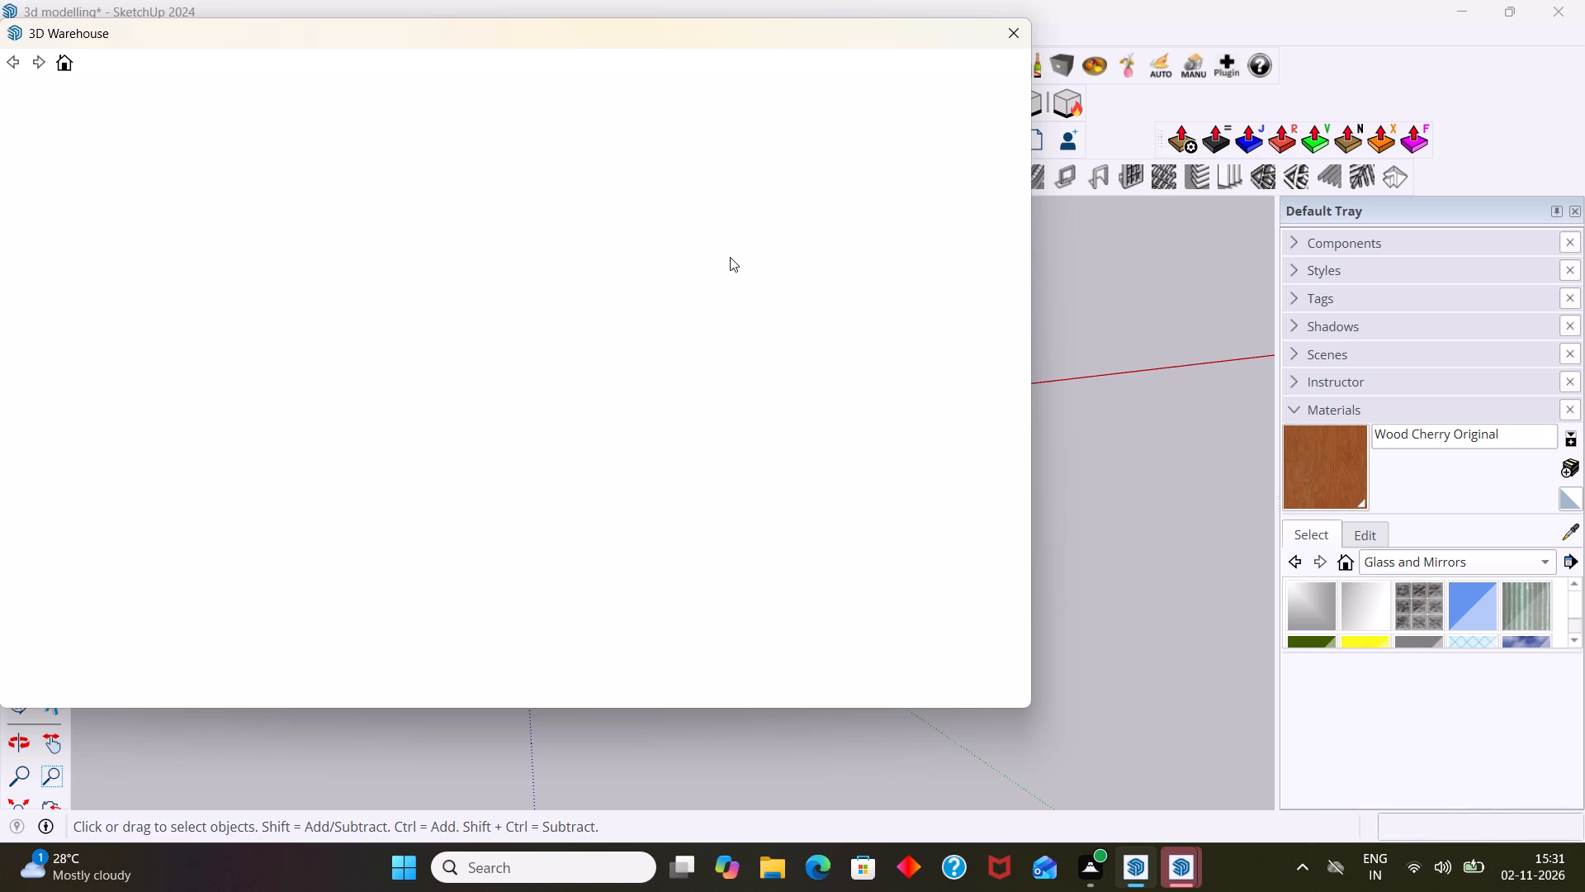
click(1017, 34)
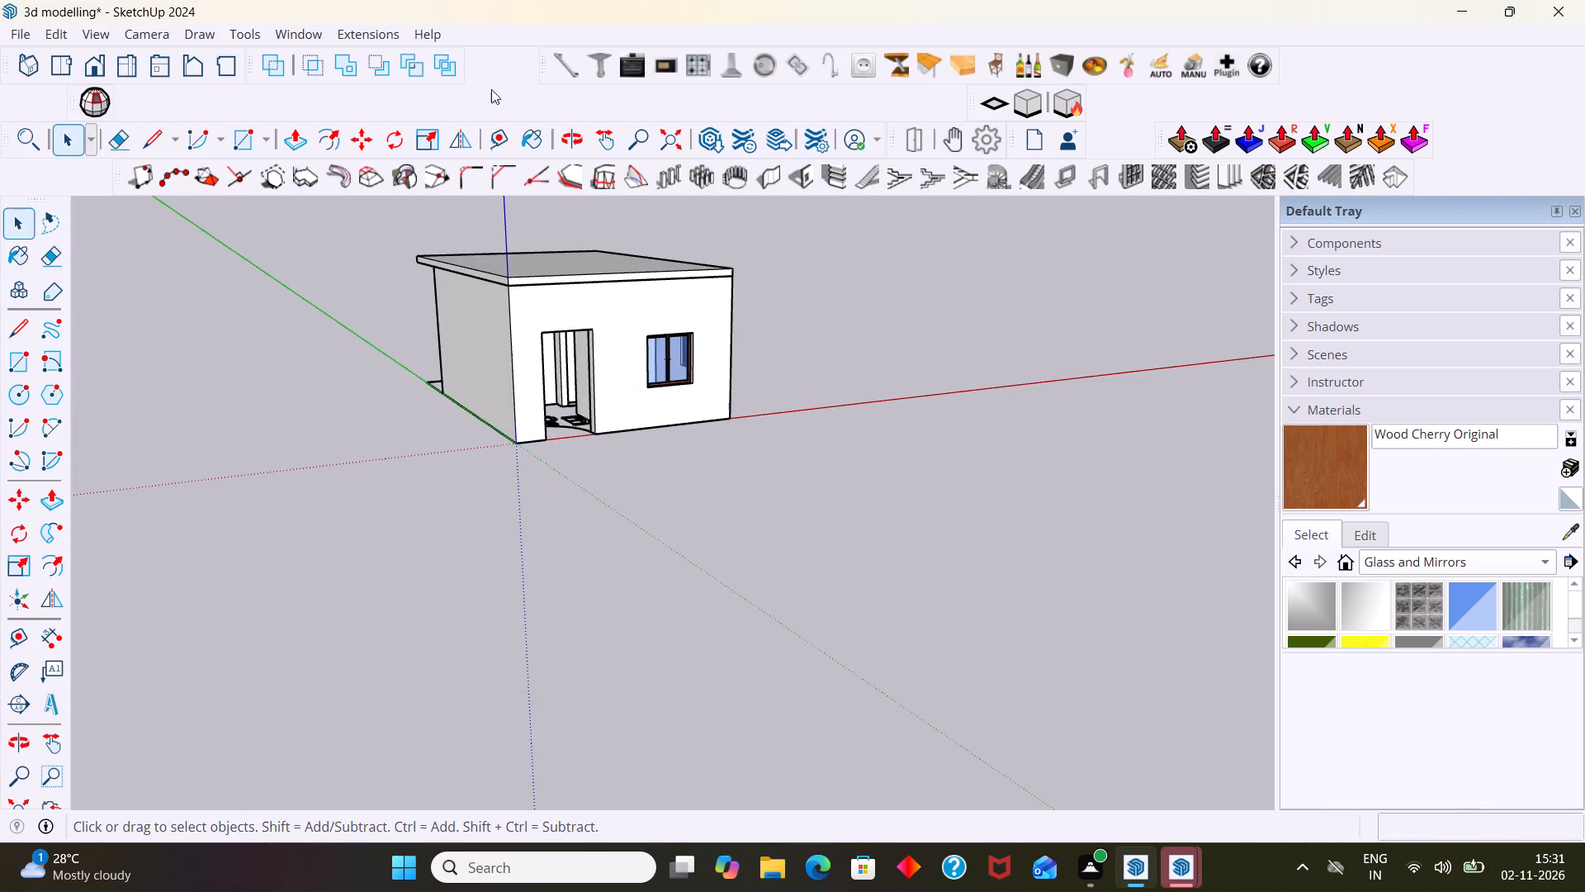
Open 3D Warehouse and browse its home page's featured content, photoreal materials and brands.
click(320, 34)
click(373, 254)
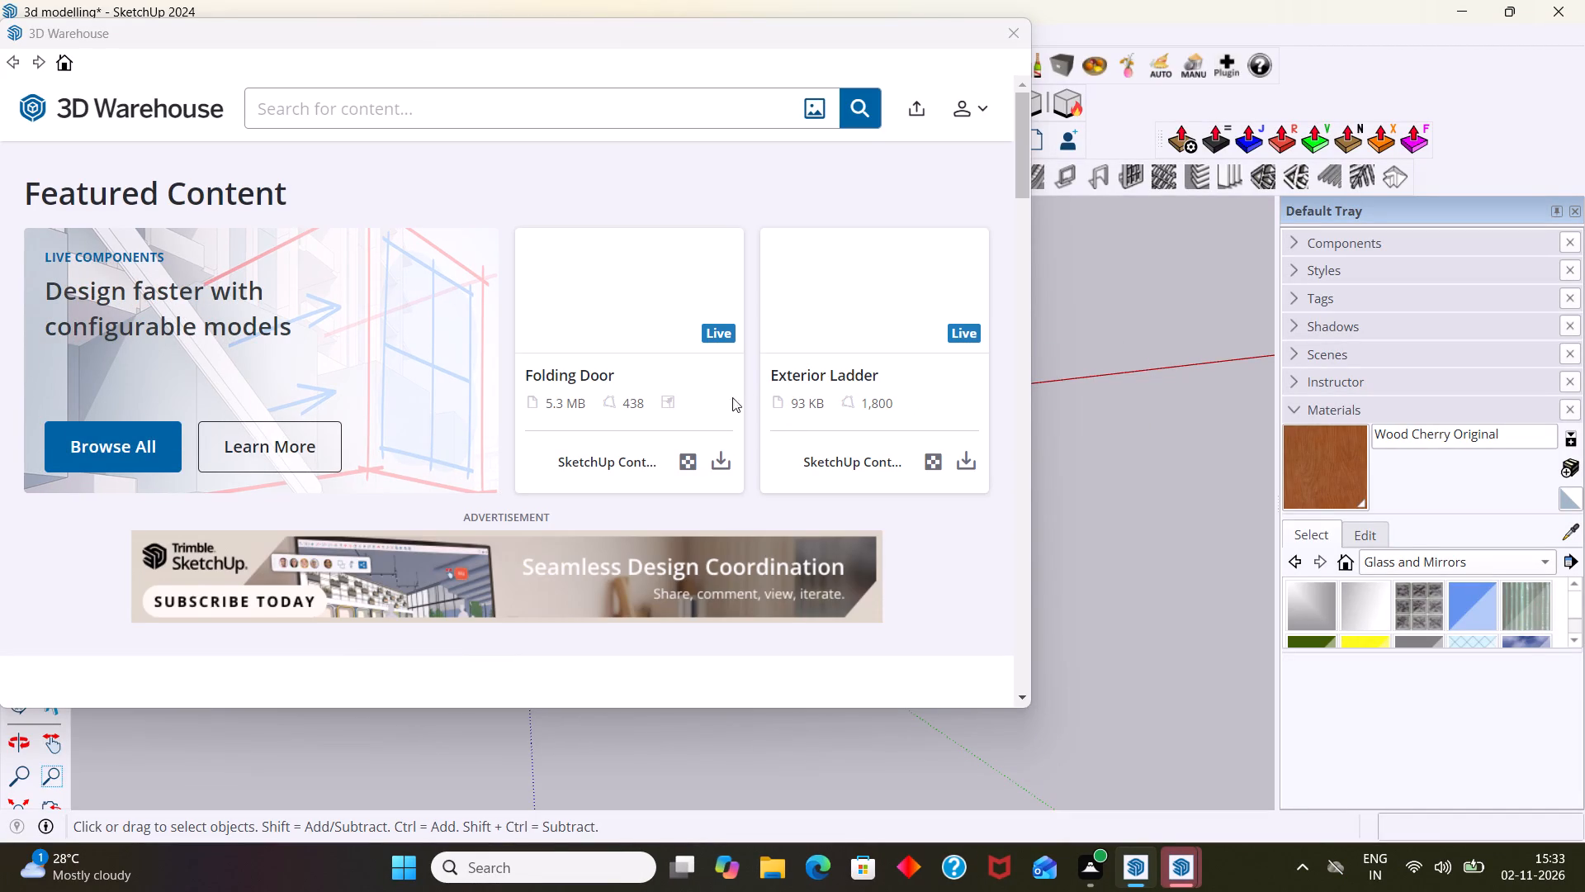
scroll(690, 435, down, 2)
scroll(690, 436, up, 2)
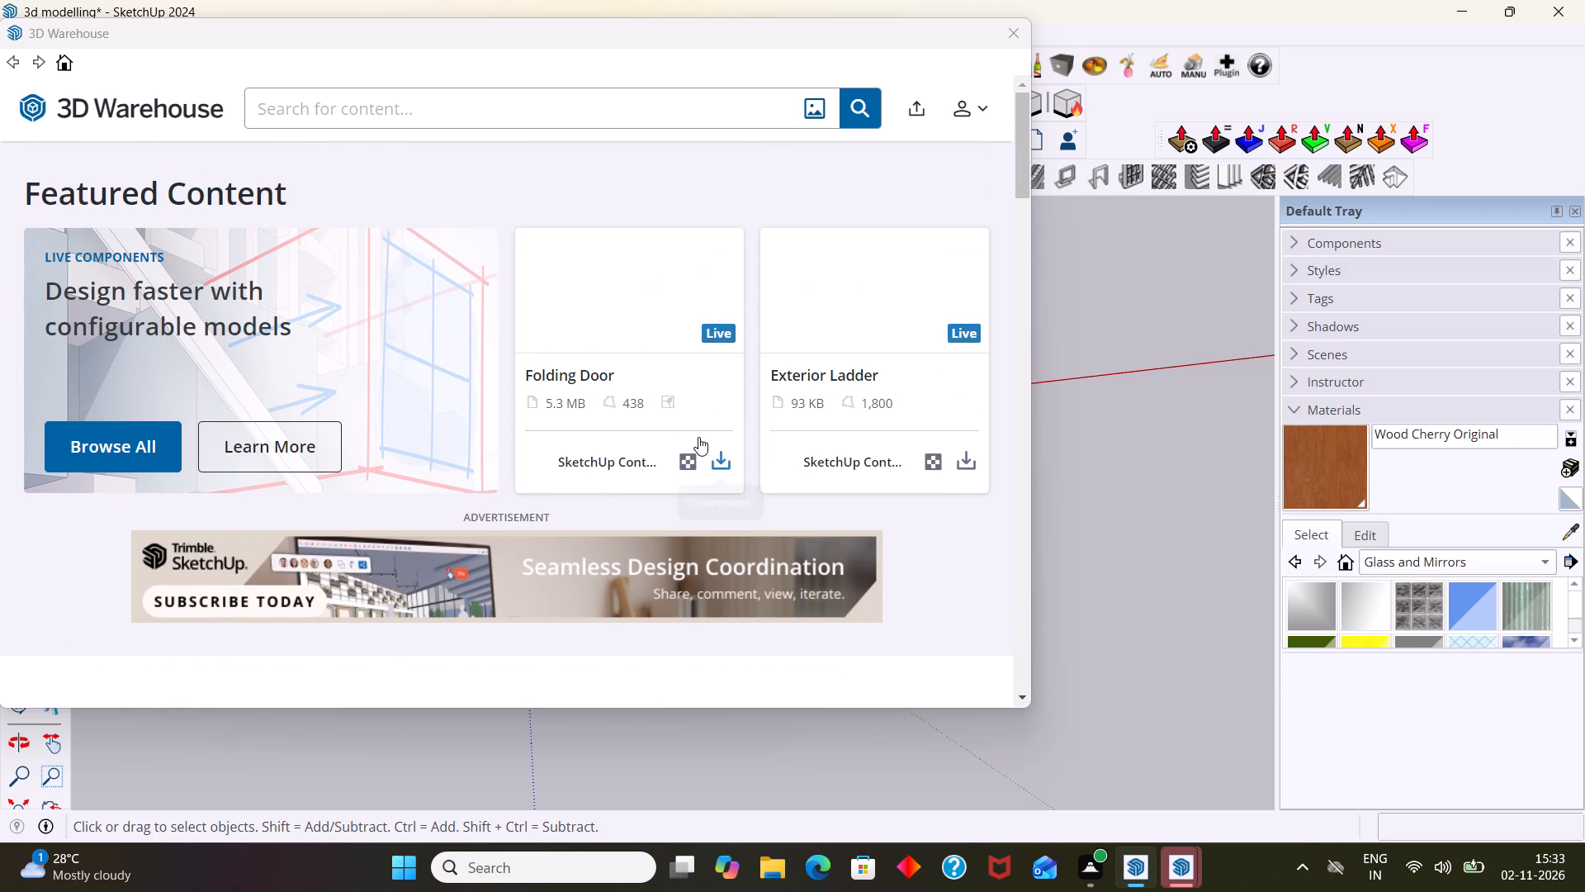
scroll(700, 437, down, 2)
scroll(703, 437, up, 2)
scroll(703, 437, down, 4)
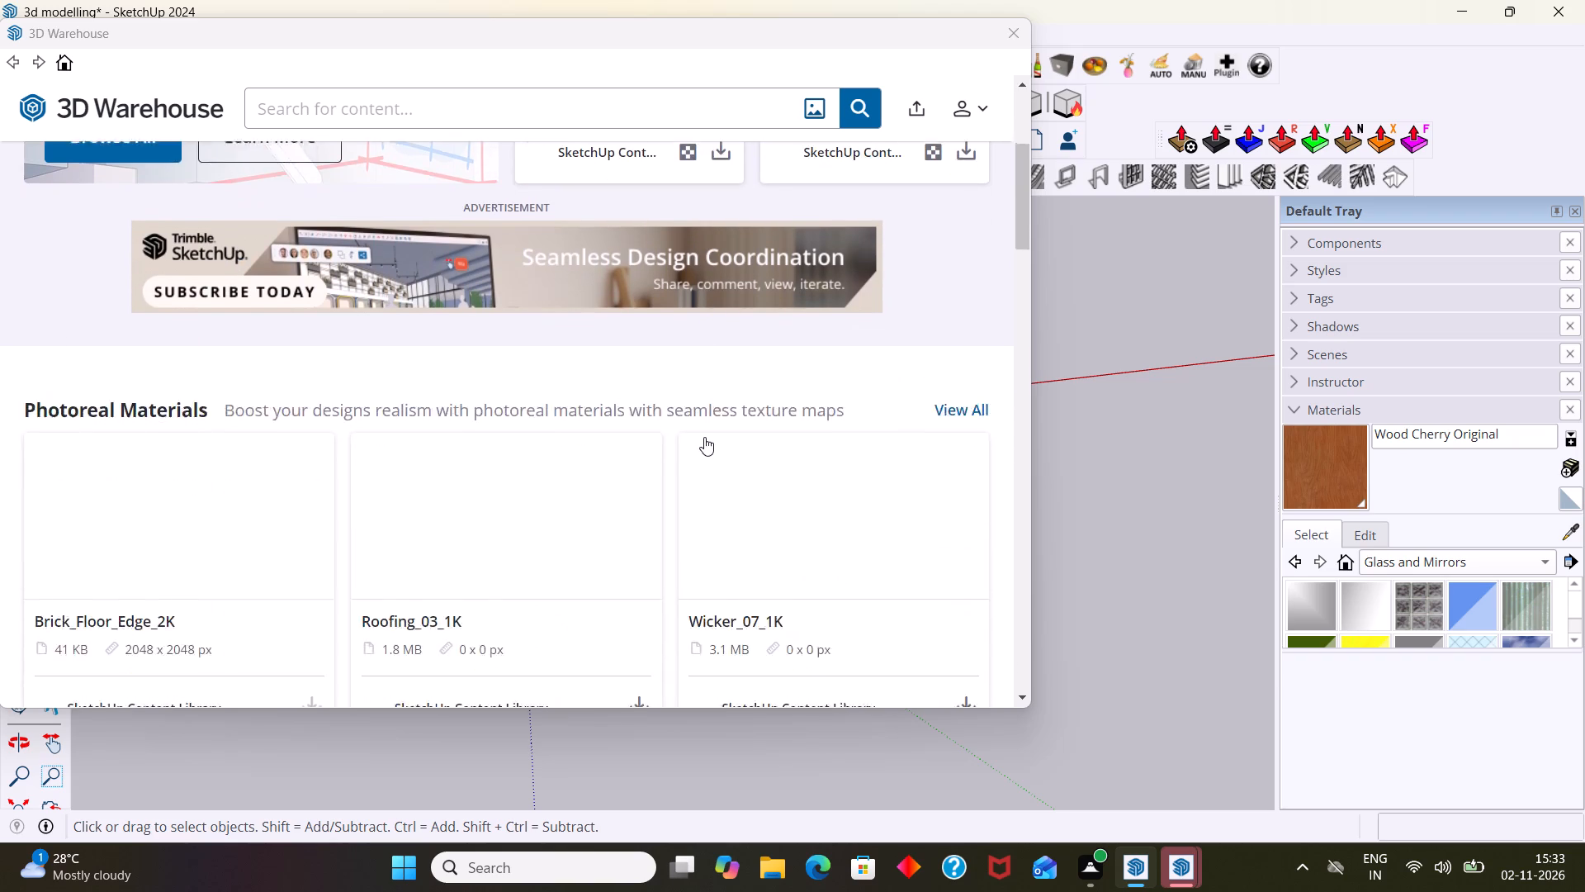
scroll(704, 437, down, 1)
scroll(704, 437, up, 1)
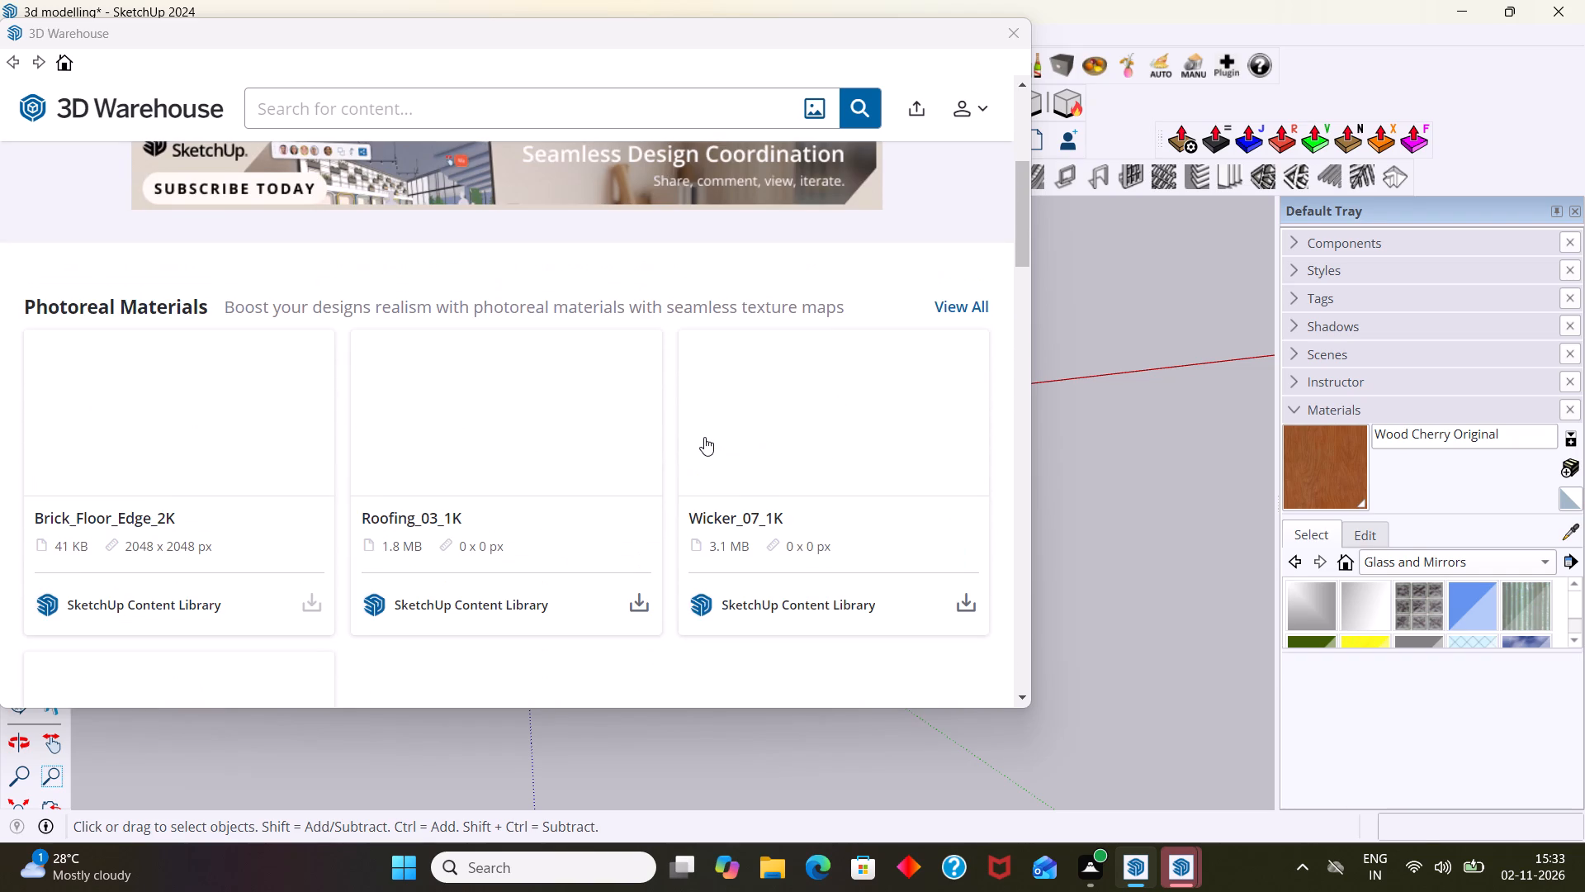
scroll(704, 437, down, 8)
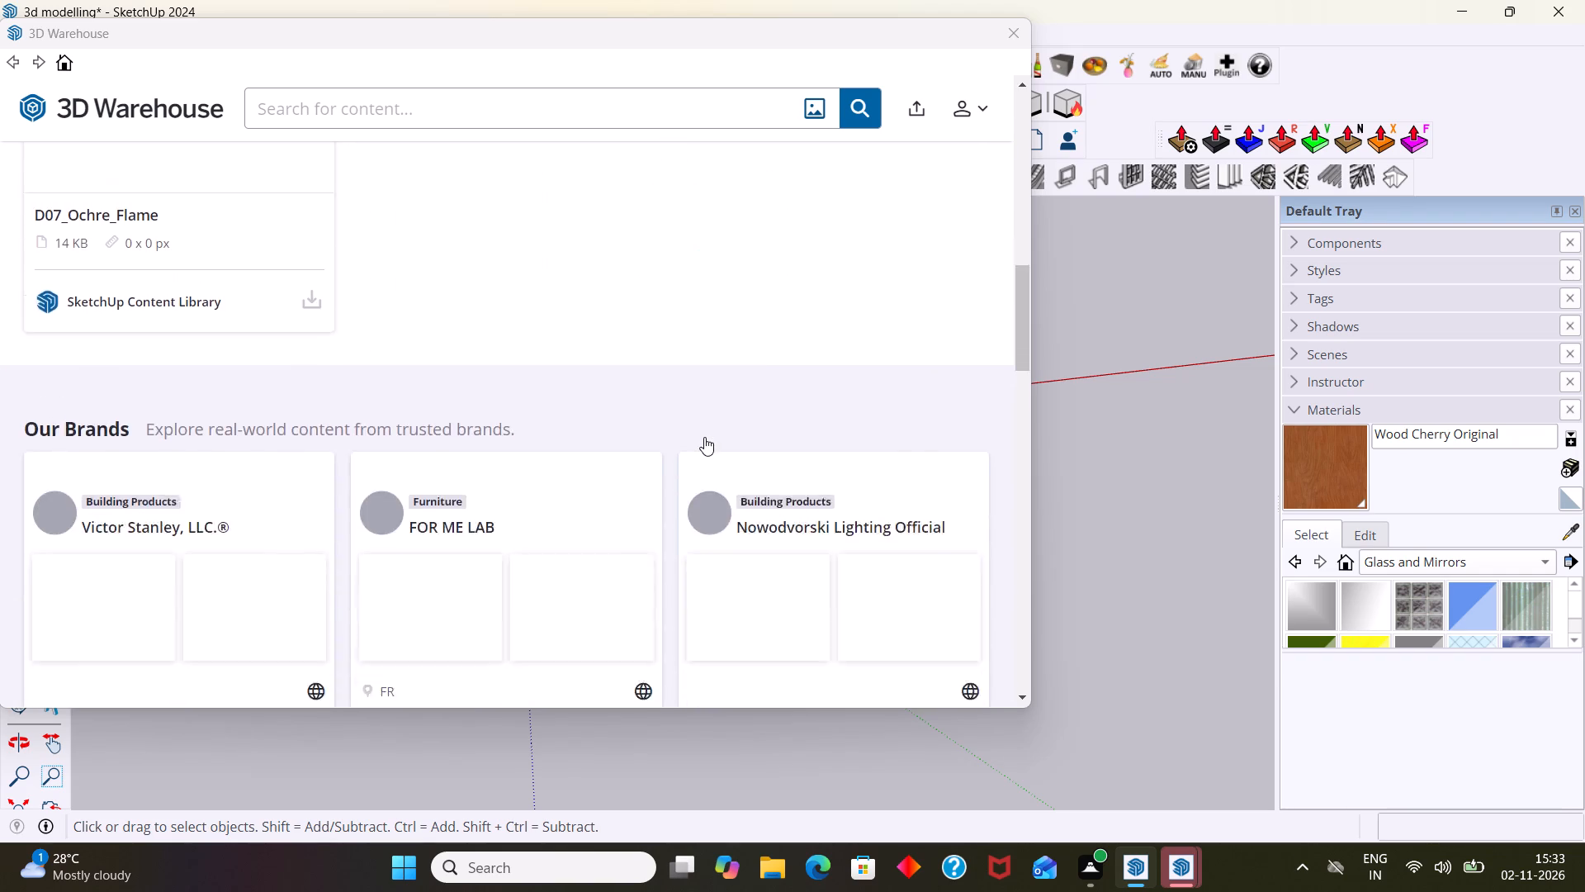
scroll(704, 437, down, 5)
scroll(704, 437, up, 5)
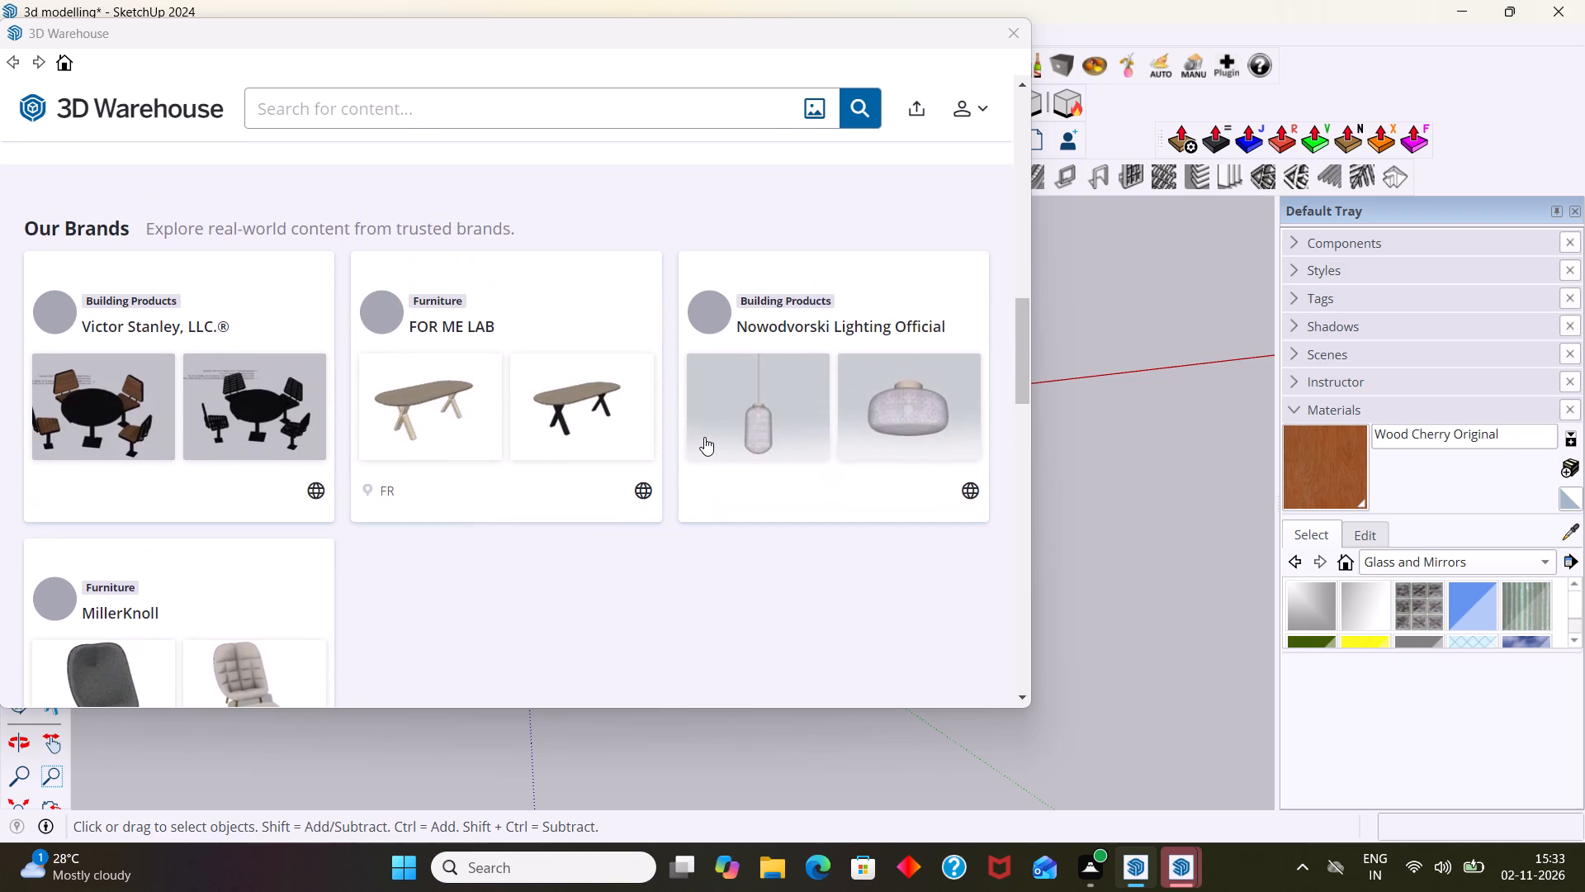
Search 3D Warehouse for "door".
click(599, 105)
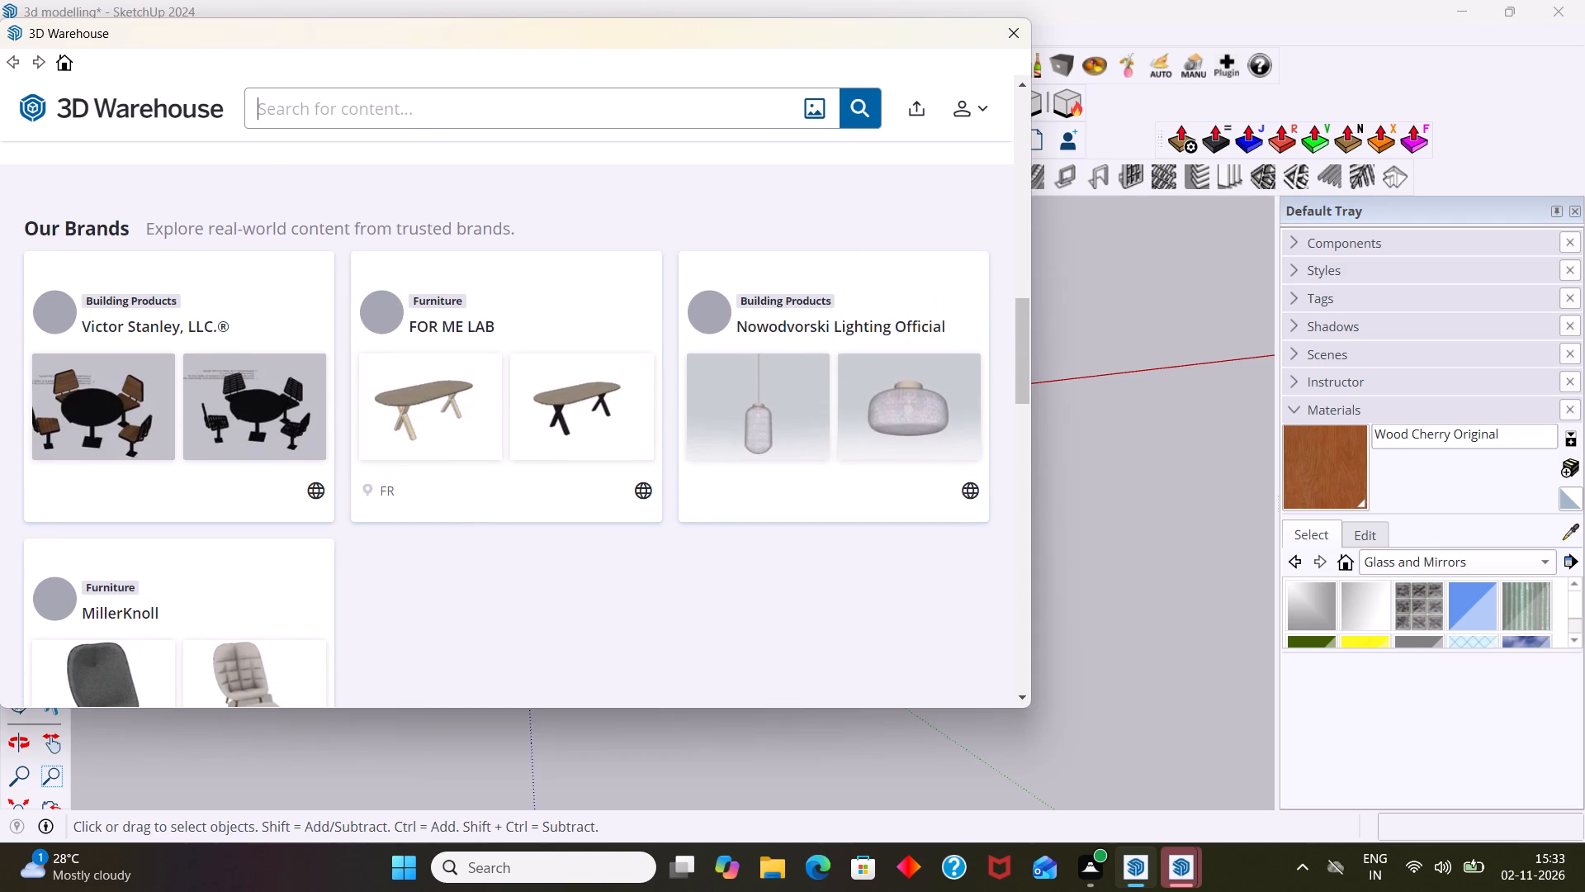
text(door)
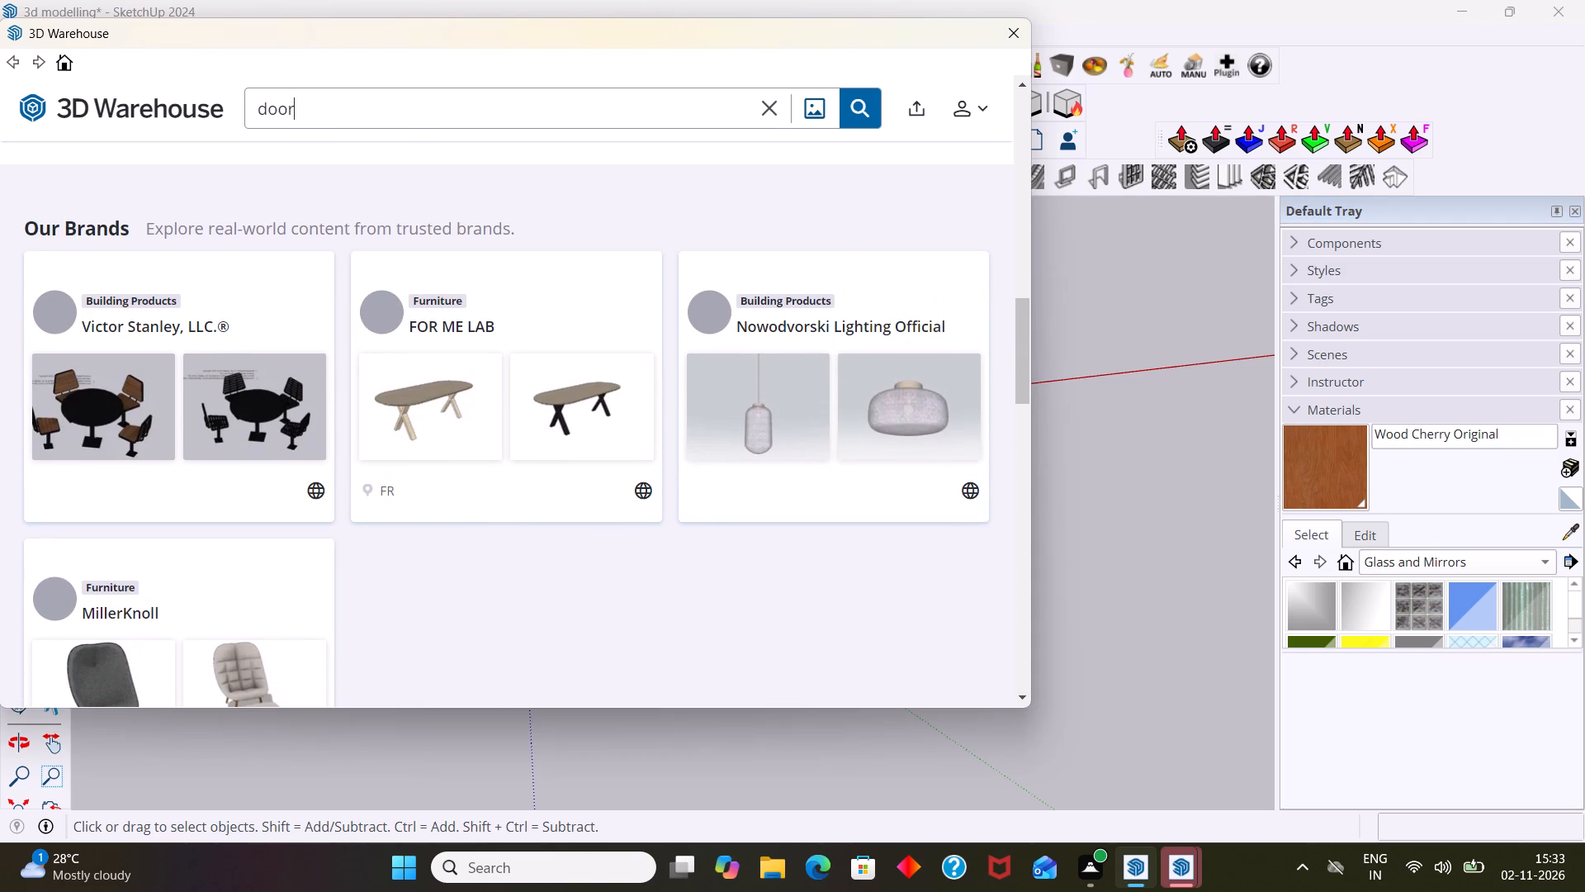
key(Return)
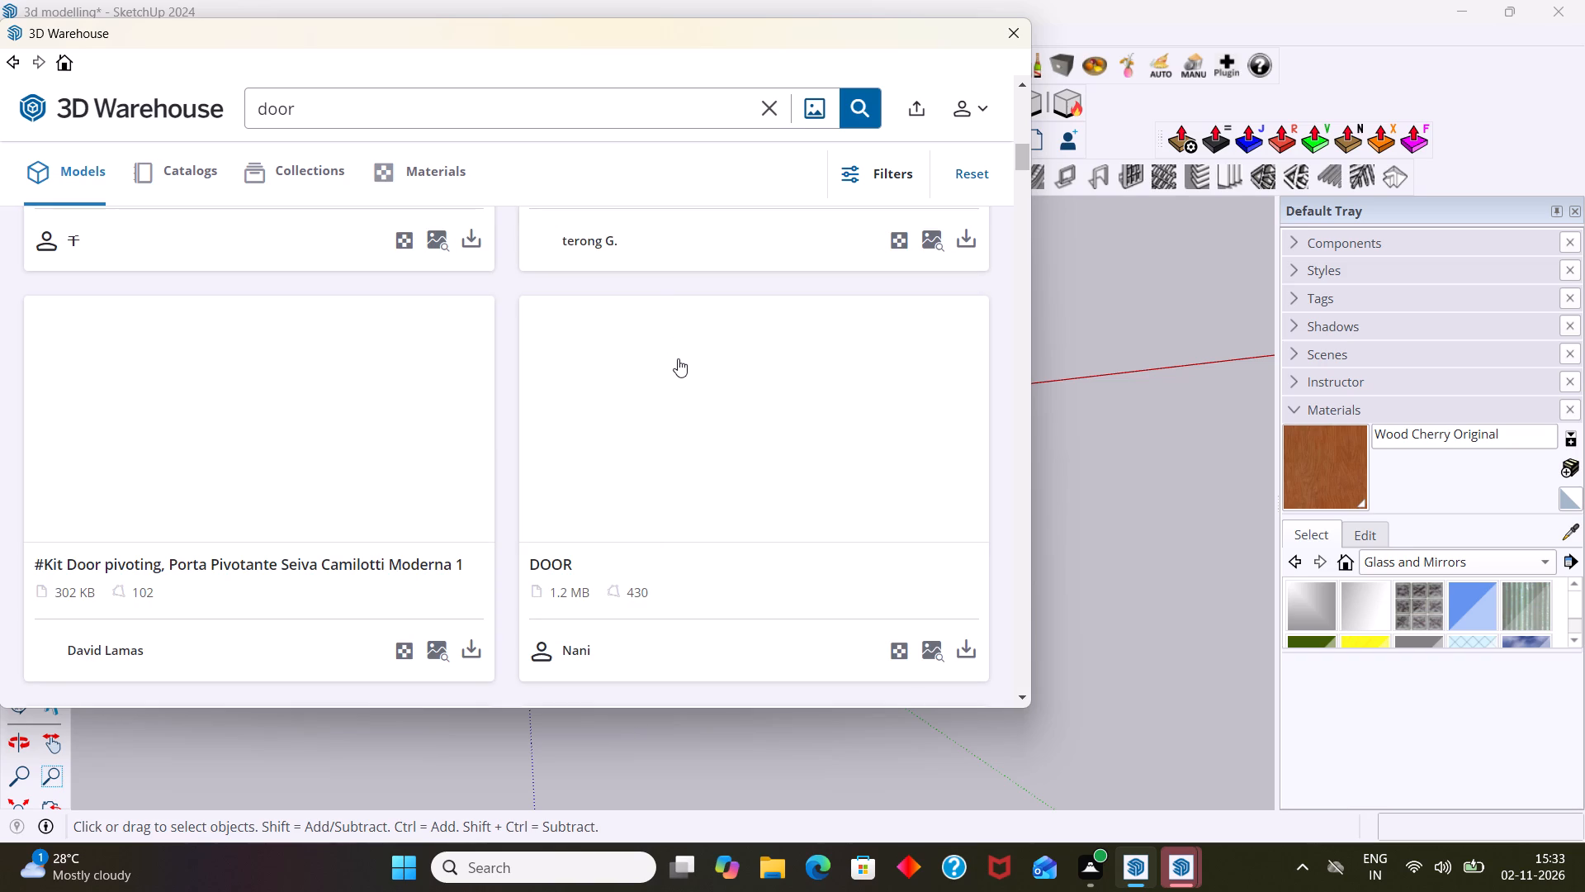
Browse the door models in the search results for a single wooden door suited to the front opening.
scroll(707, 438, down, 1)
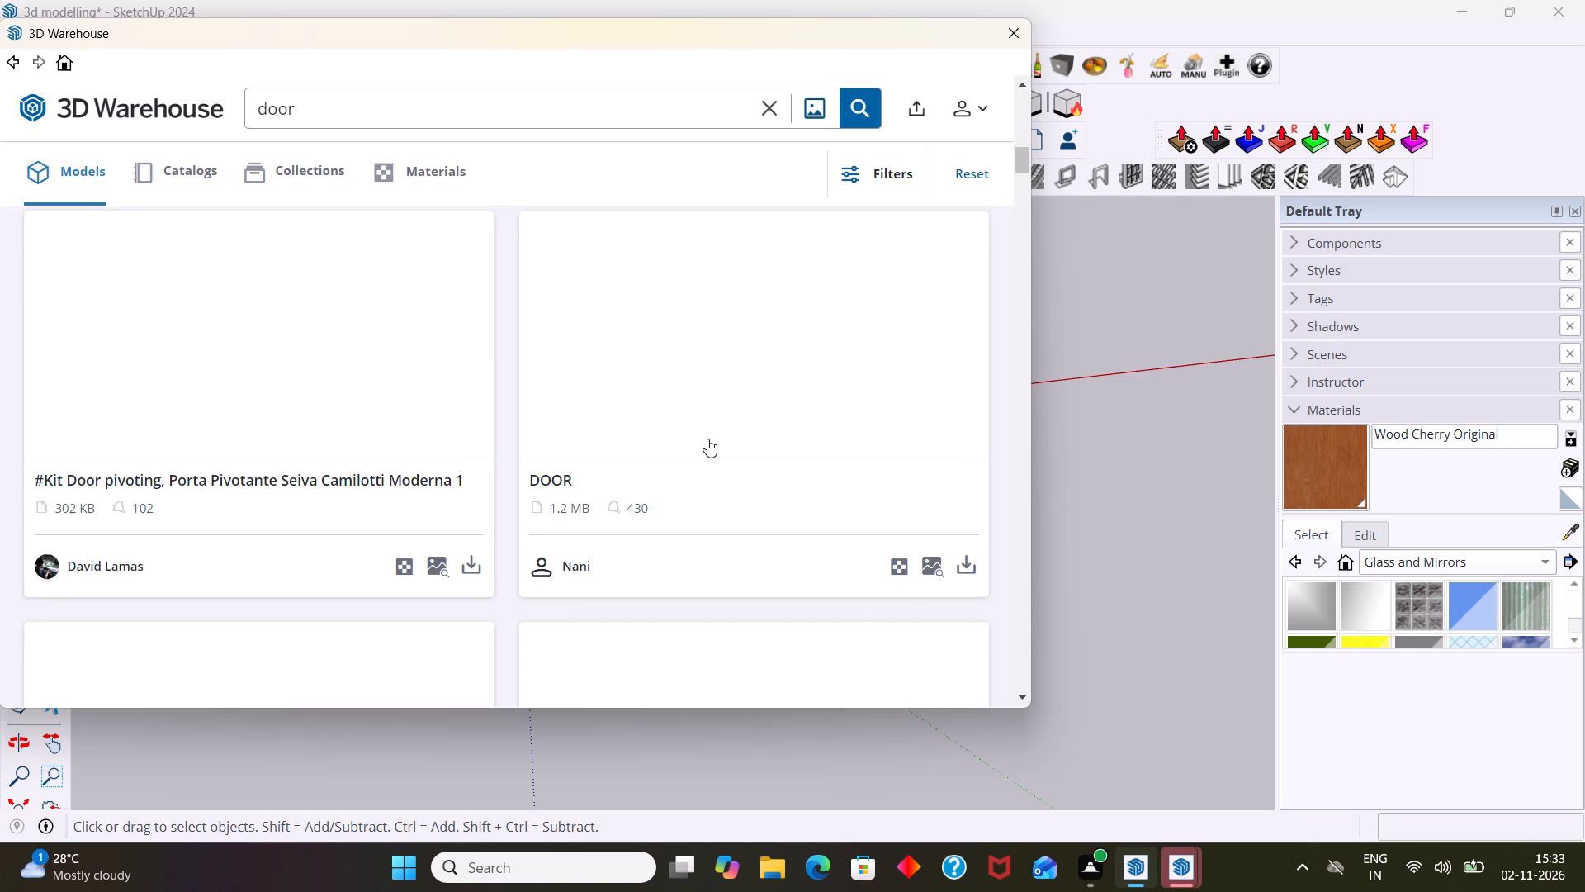
scroll(715, 435, up, 6)
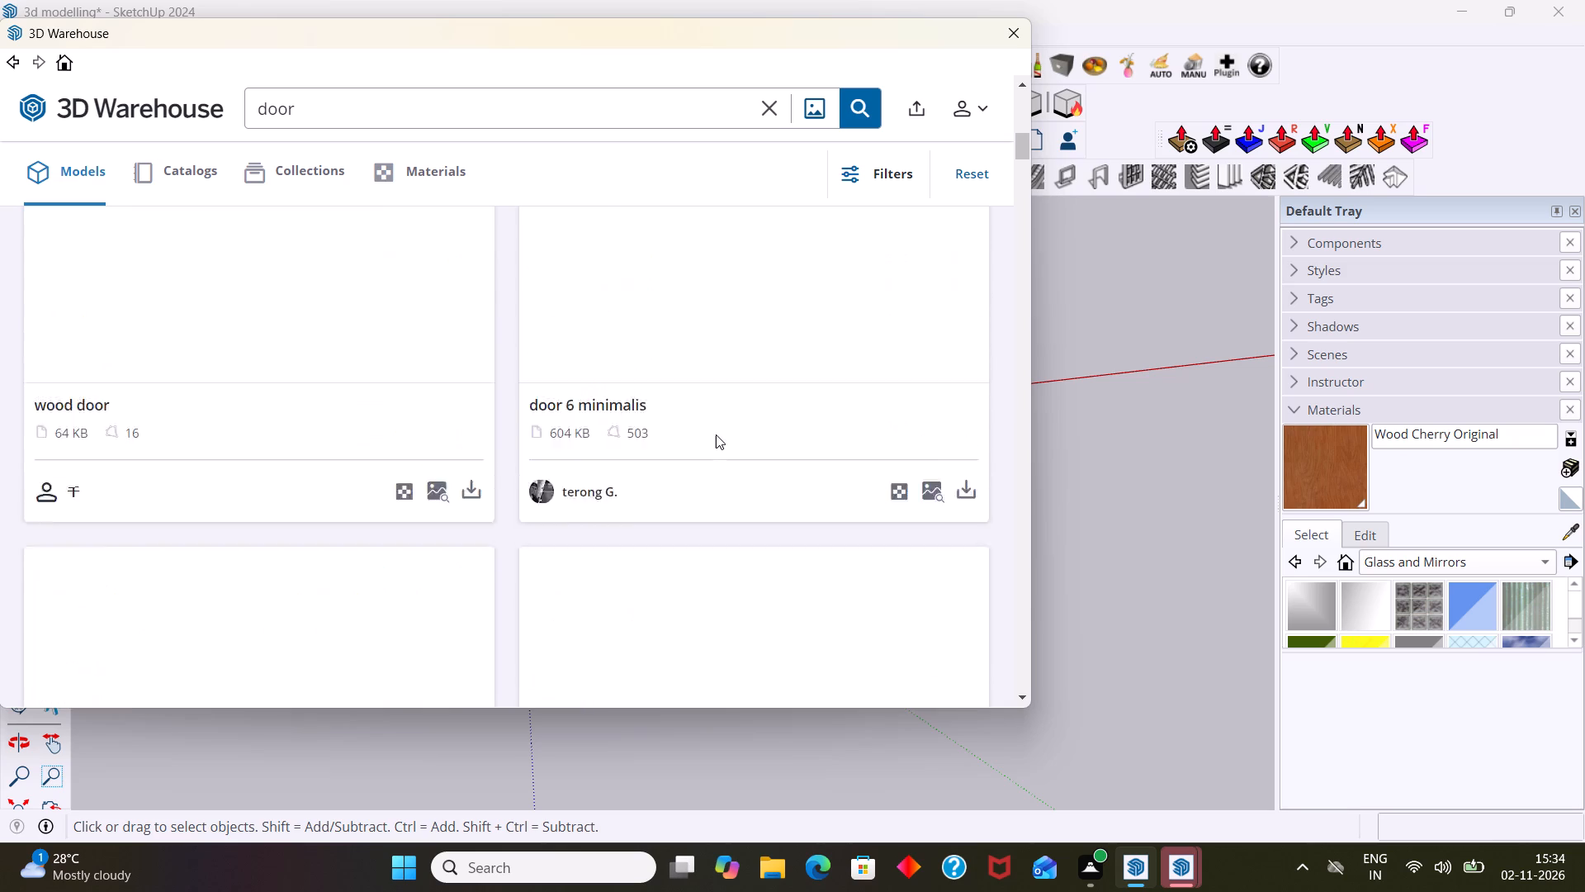
scroll(716, 434, up, 6)
scroll(716, 434, down, 5)
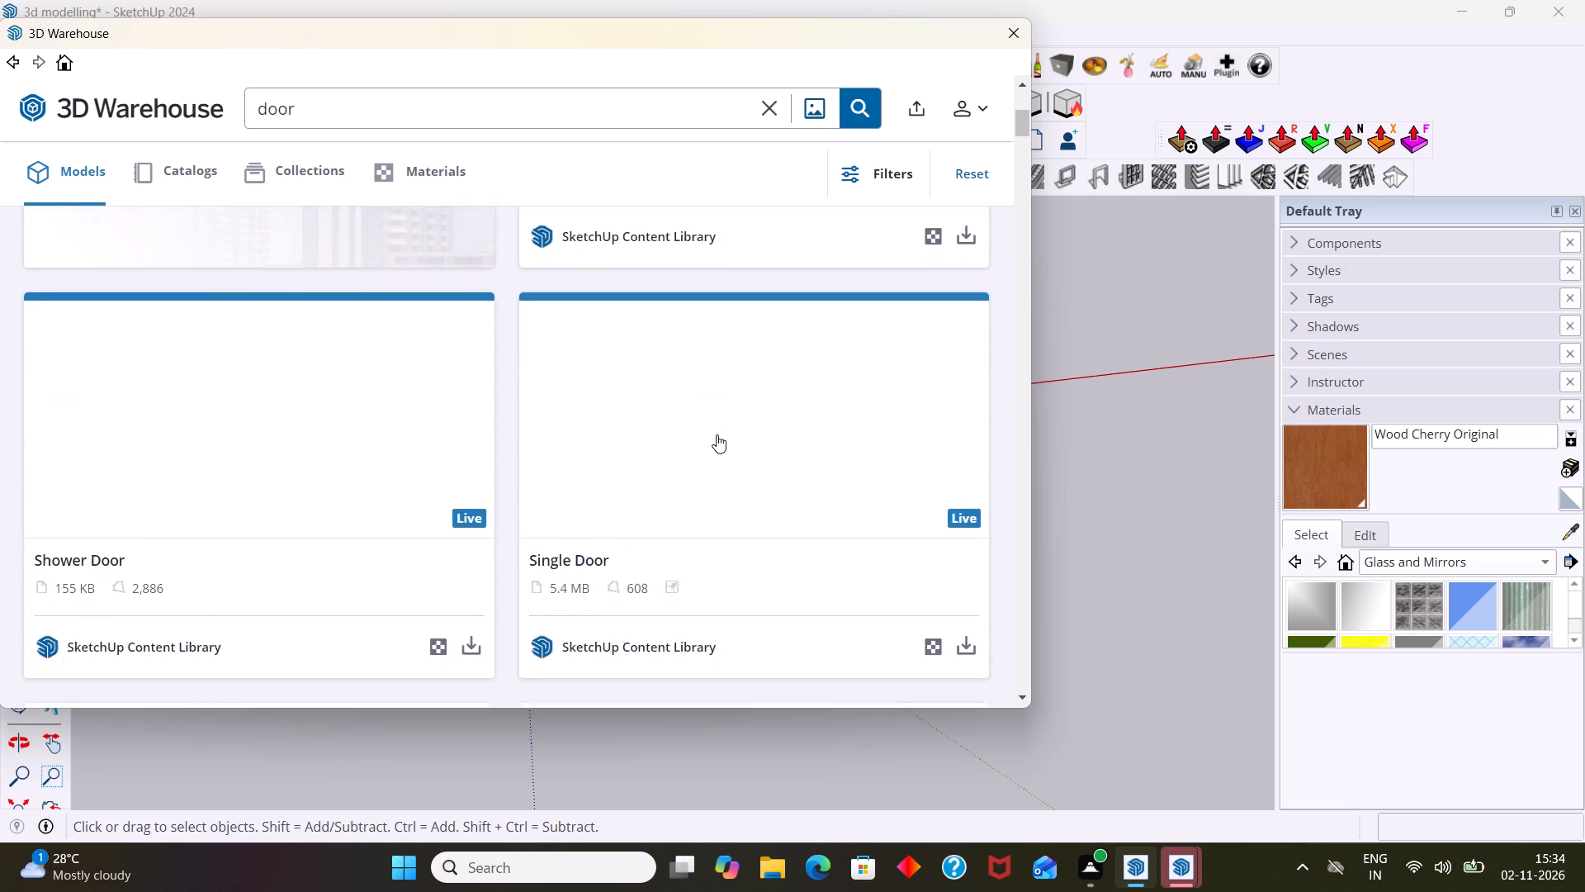
scroll(717, 434, down, 5)
scroll(717, 435, up, 3)
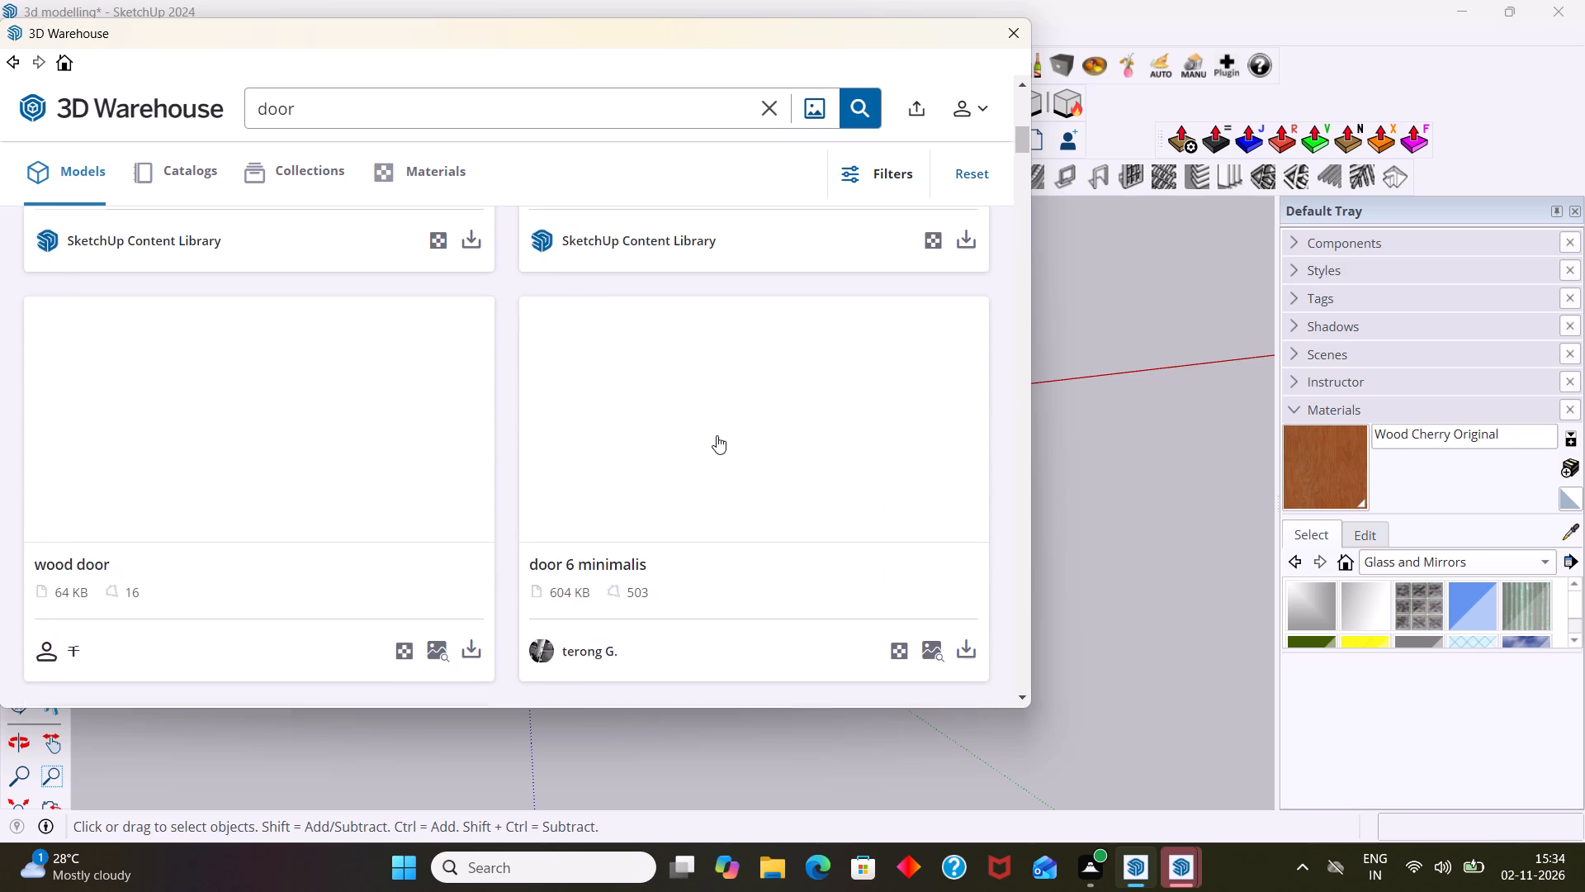
scroll(717, 435, up, 9)
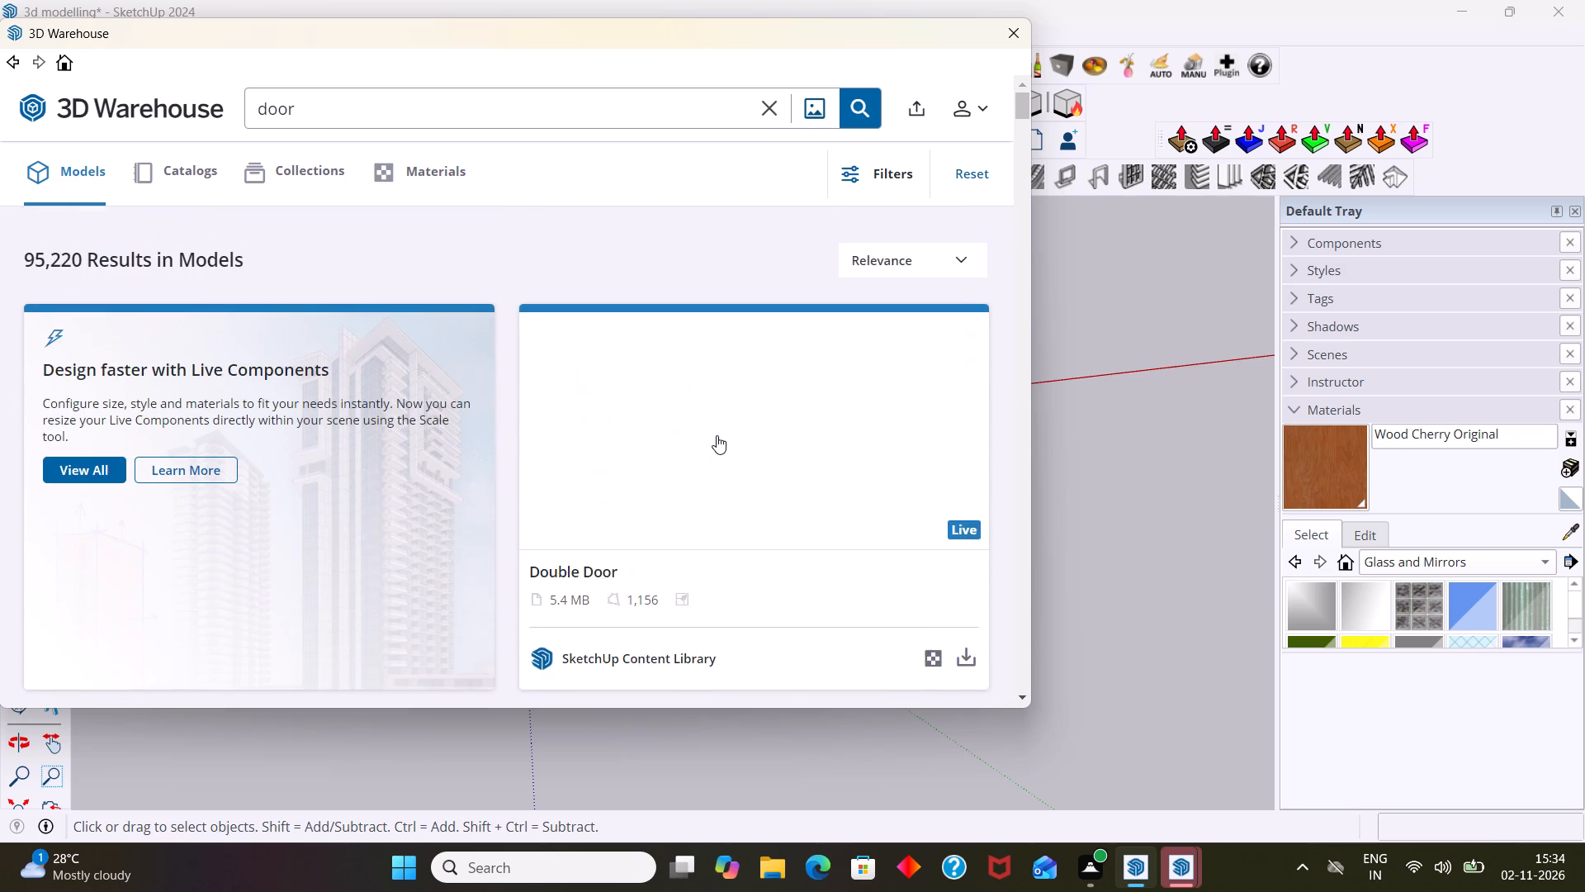
scroll(717, 435, down, 6)
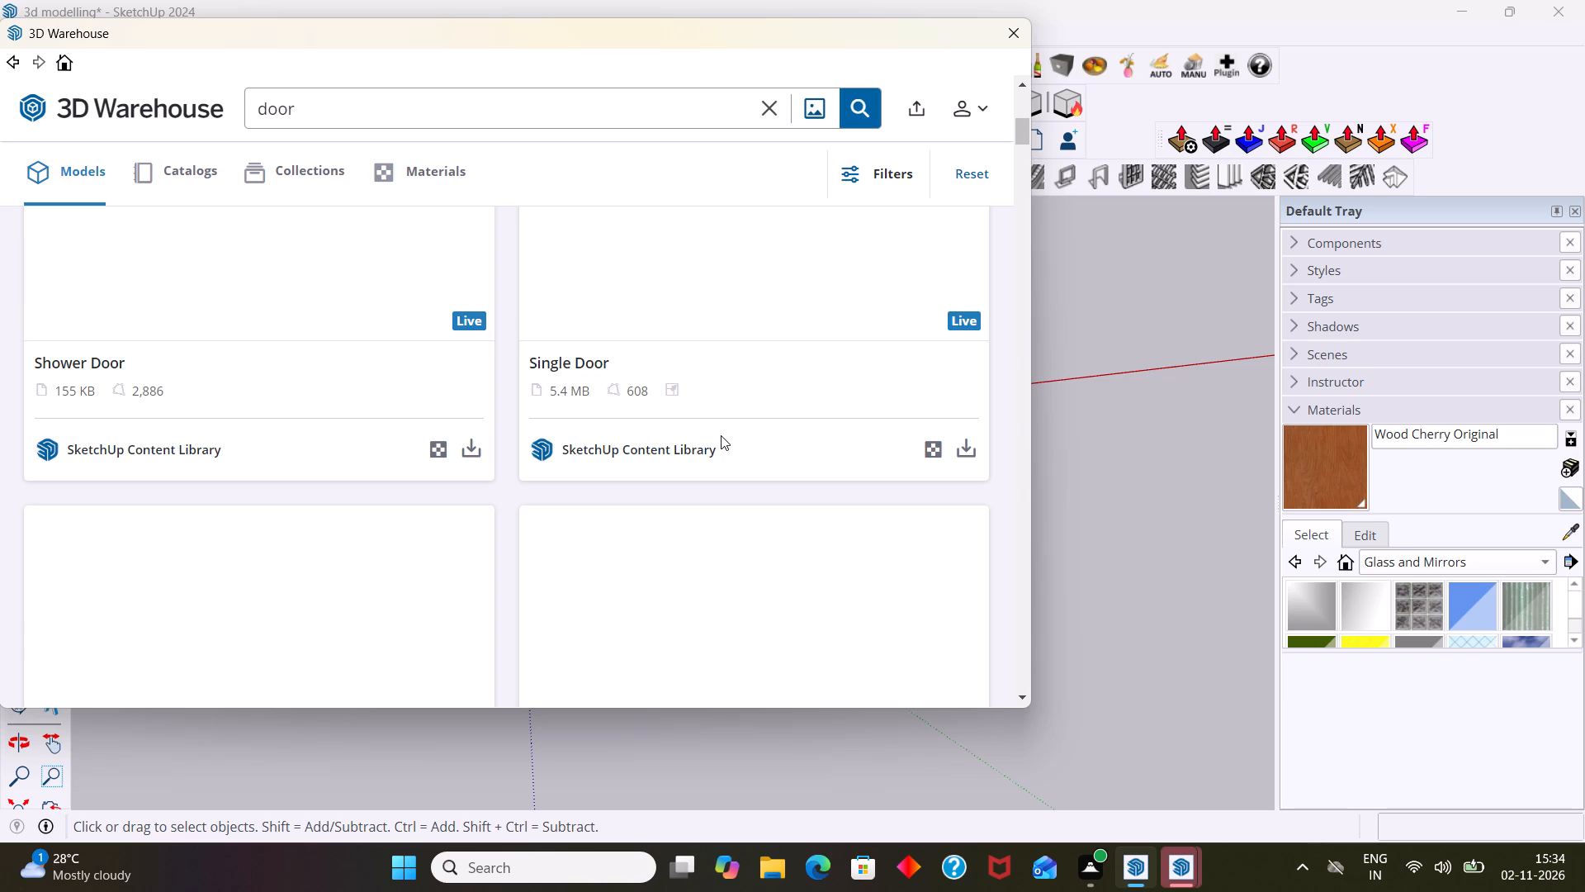
scroll(735, 430, down, 3)
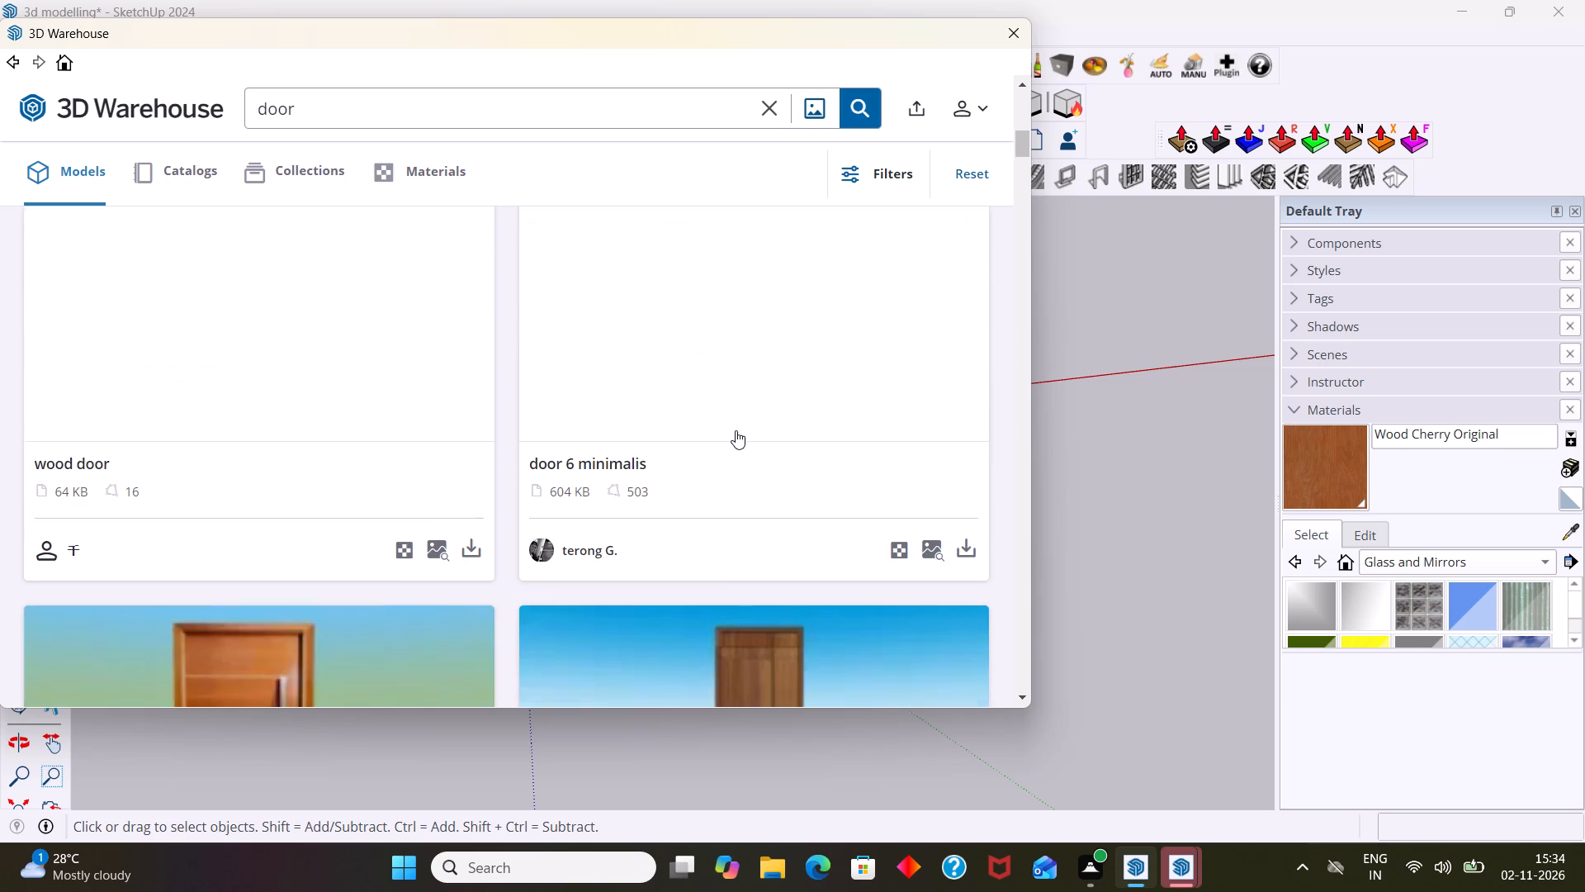
scroll(736, 433, down, 10)
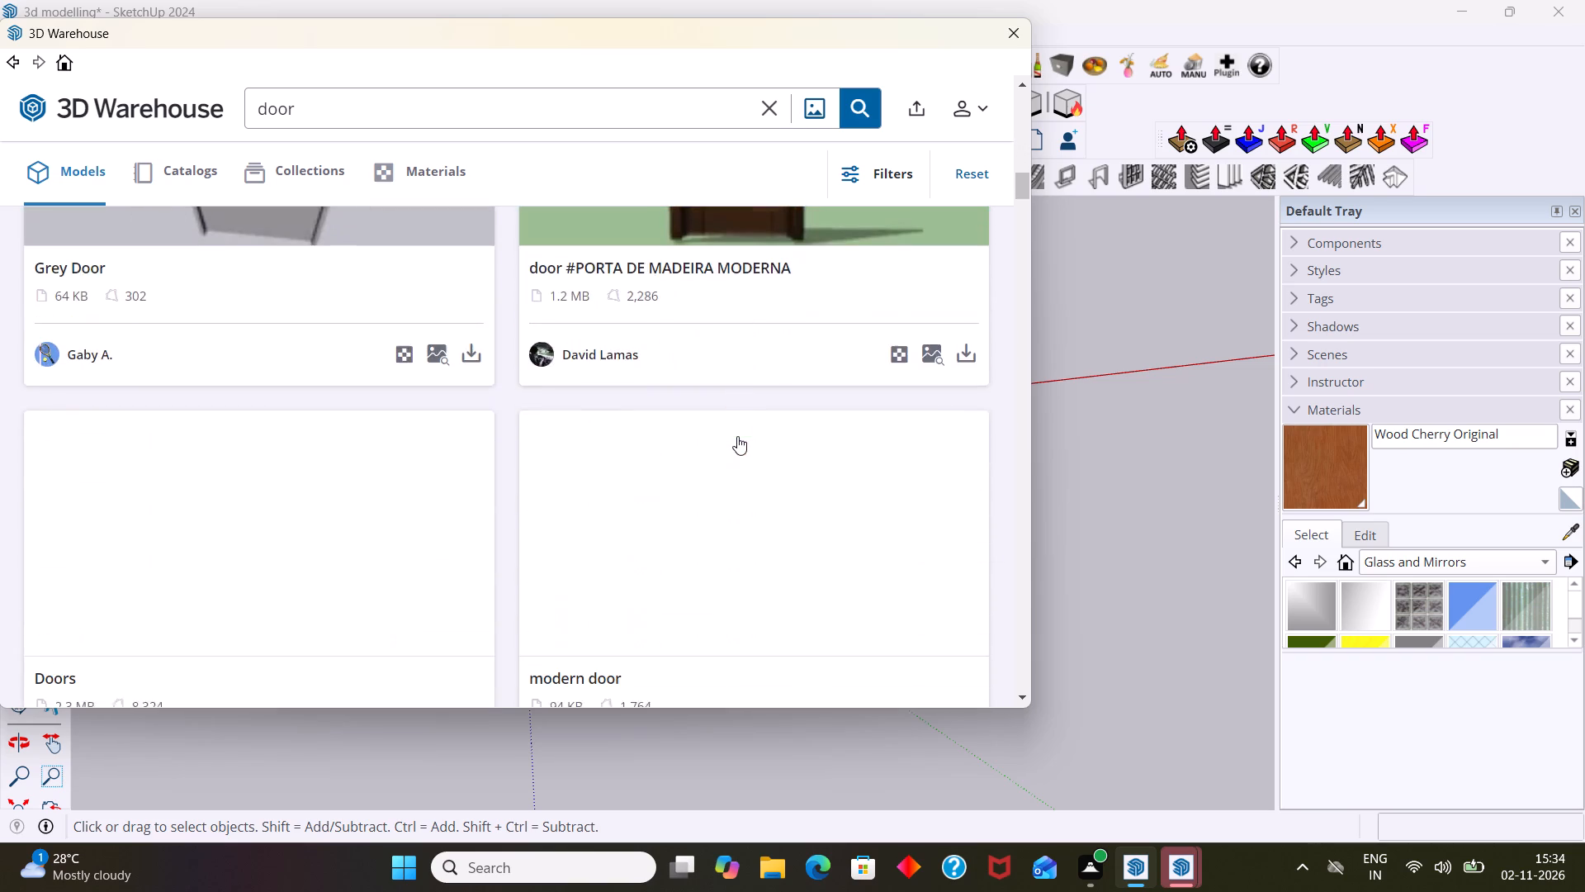
scroll(737, 436, up, 3)
scroll(737, 436, down, 4)
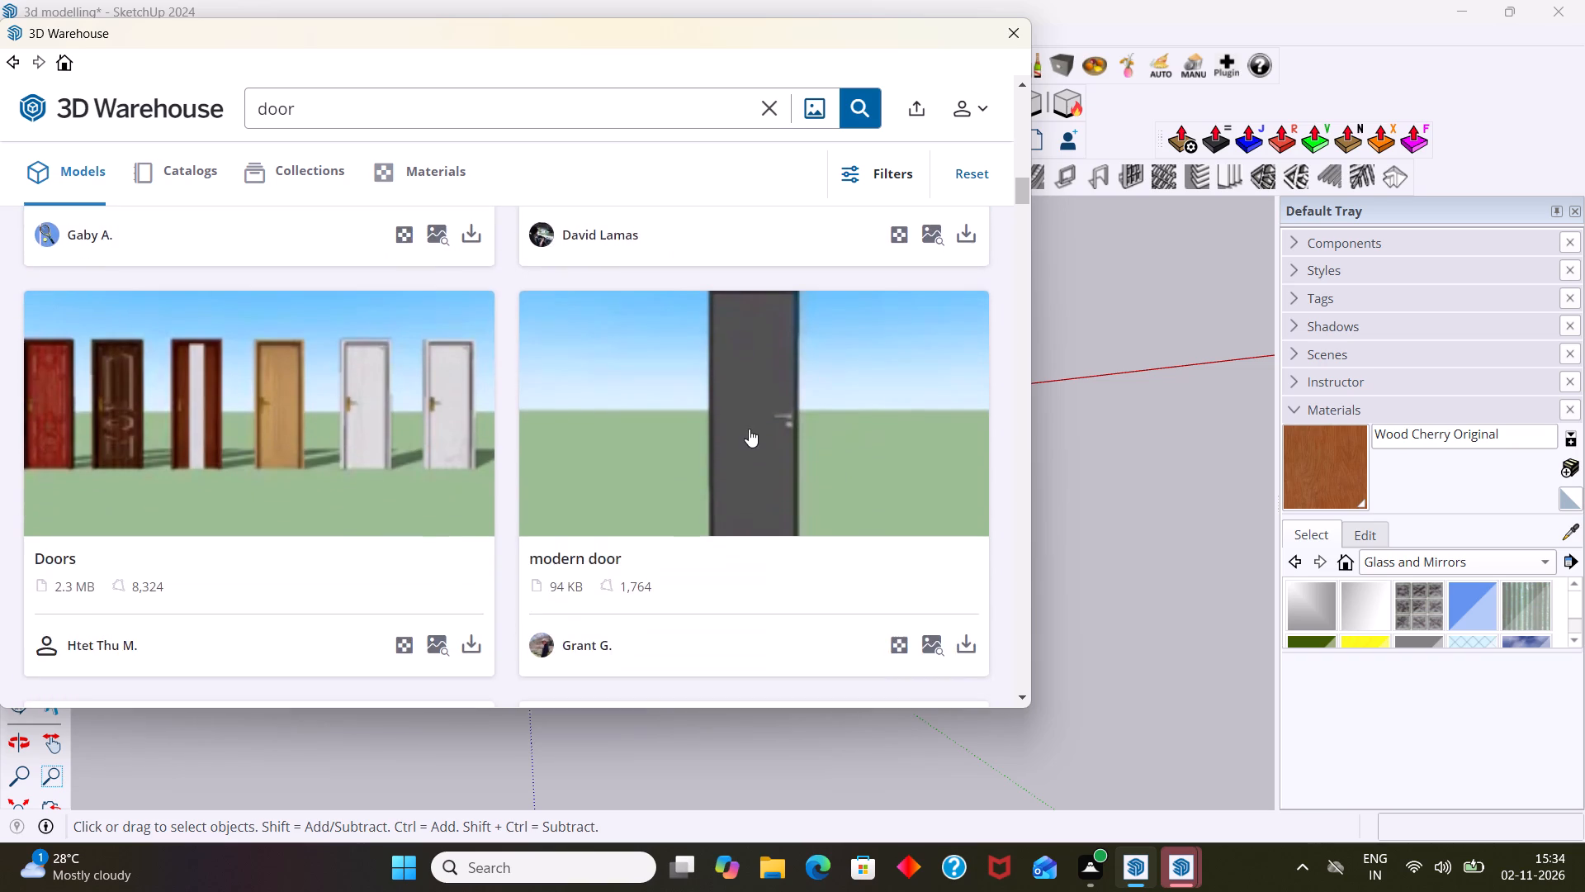
scroll(749, 429, down, 3)
scroll(735, 429, up, 1)
scroll(735, 429, down, 3)
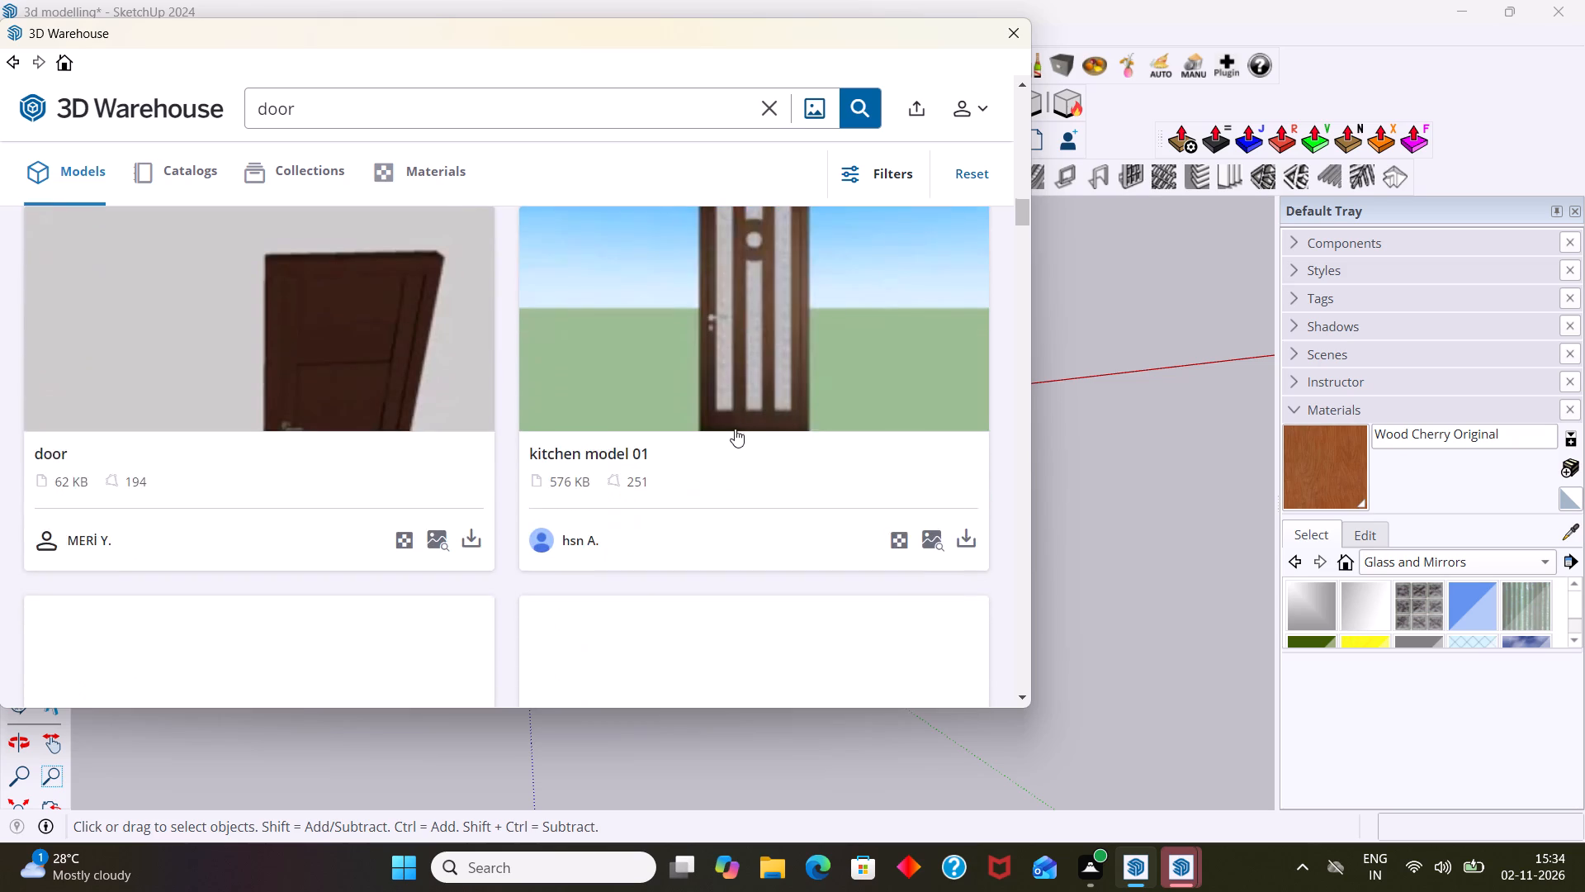
scroll(735, 429, down, 1)
scroll(735, 429, up, 2)
scroll(735, 429, down, 5)
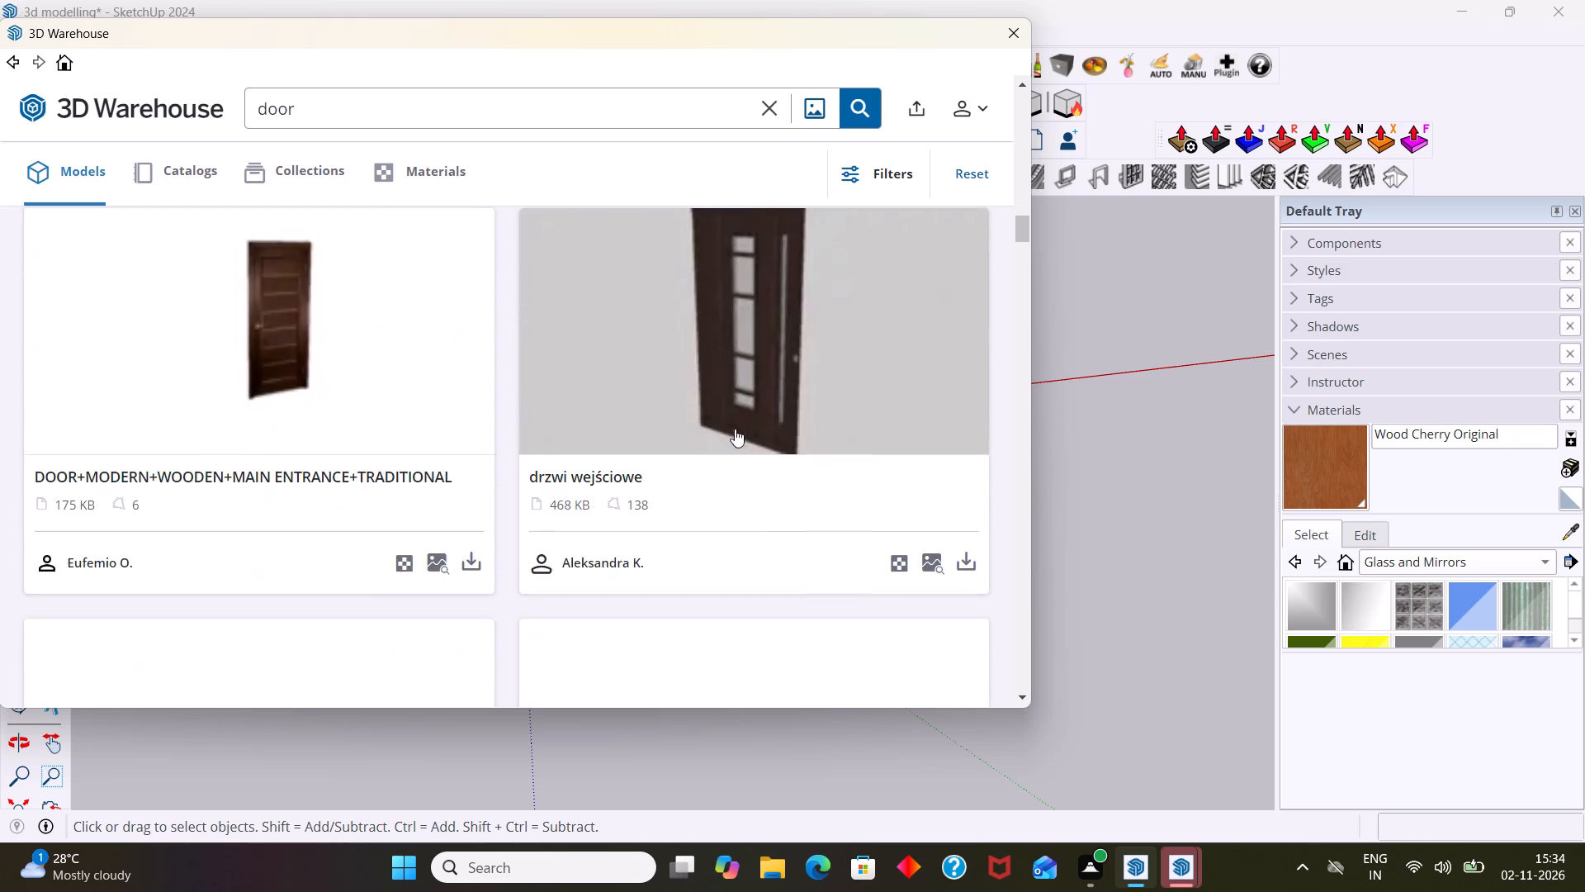
scroll(735, 429, down, 2)
scroll(735, 429, up, 2)
scroll(735, 429, down, 3)
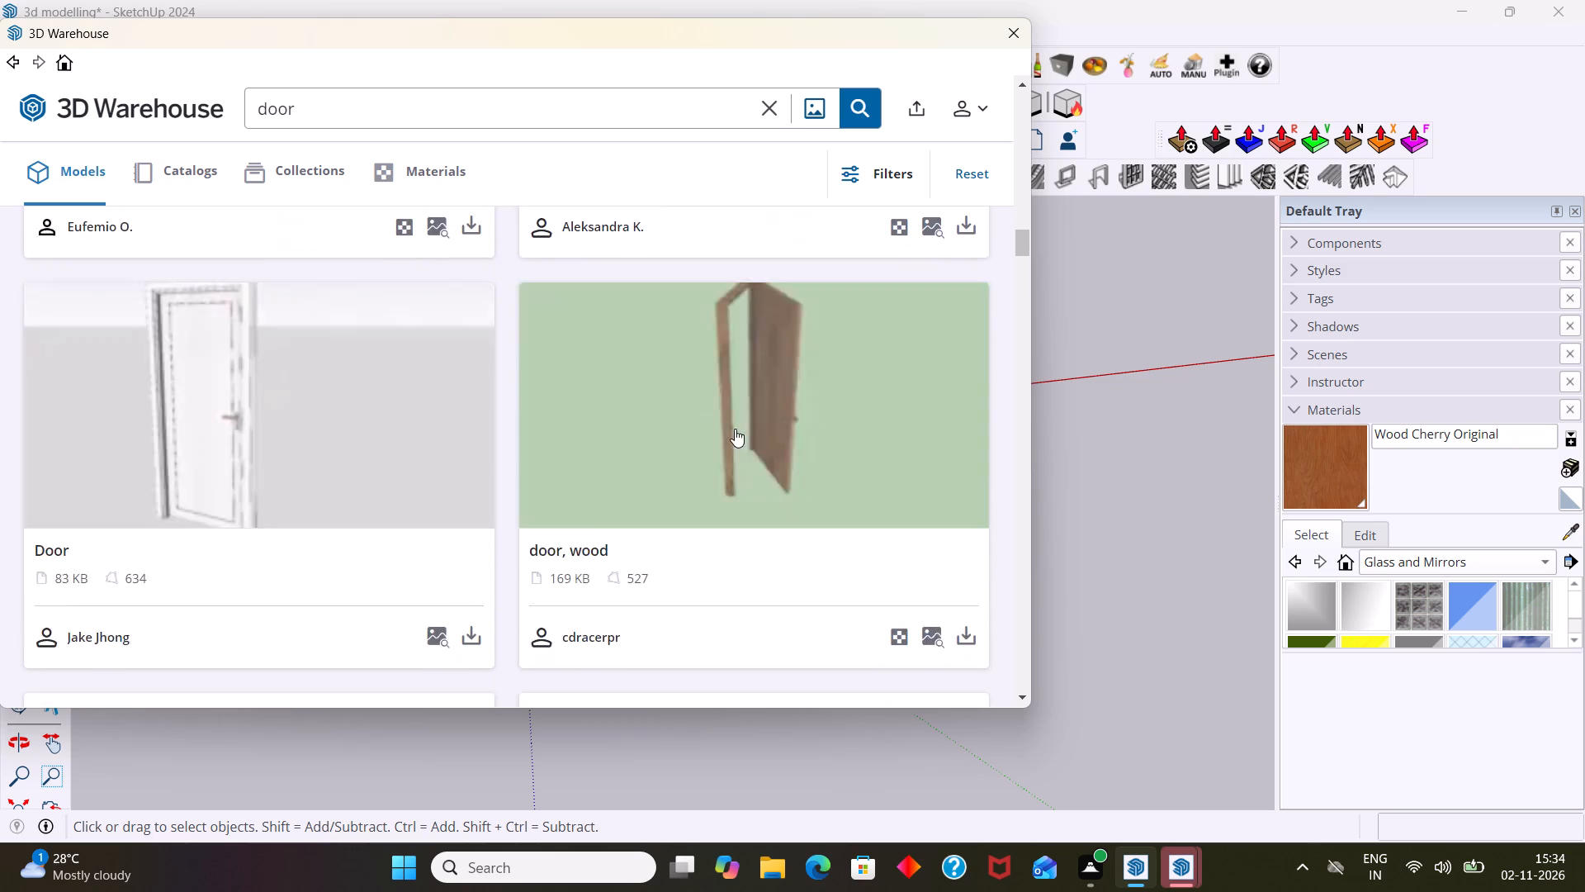
scroll(735, 429, up, 2)
scroll(735, 429, down, 5)
scroll(735, 429, up, 1)
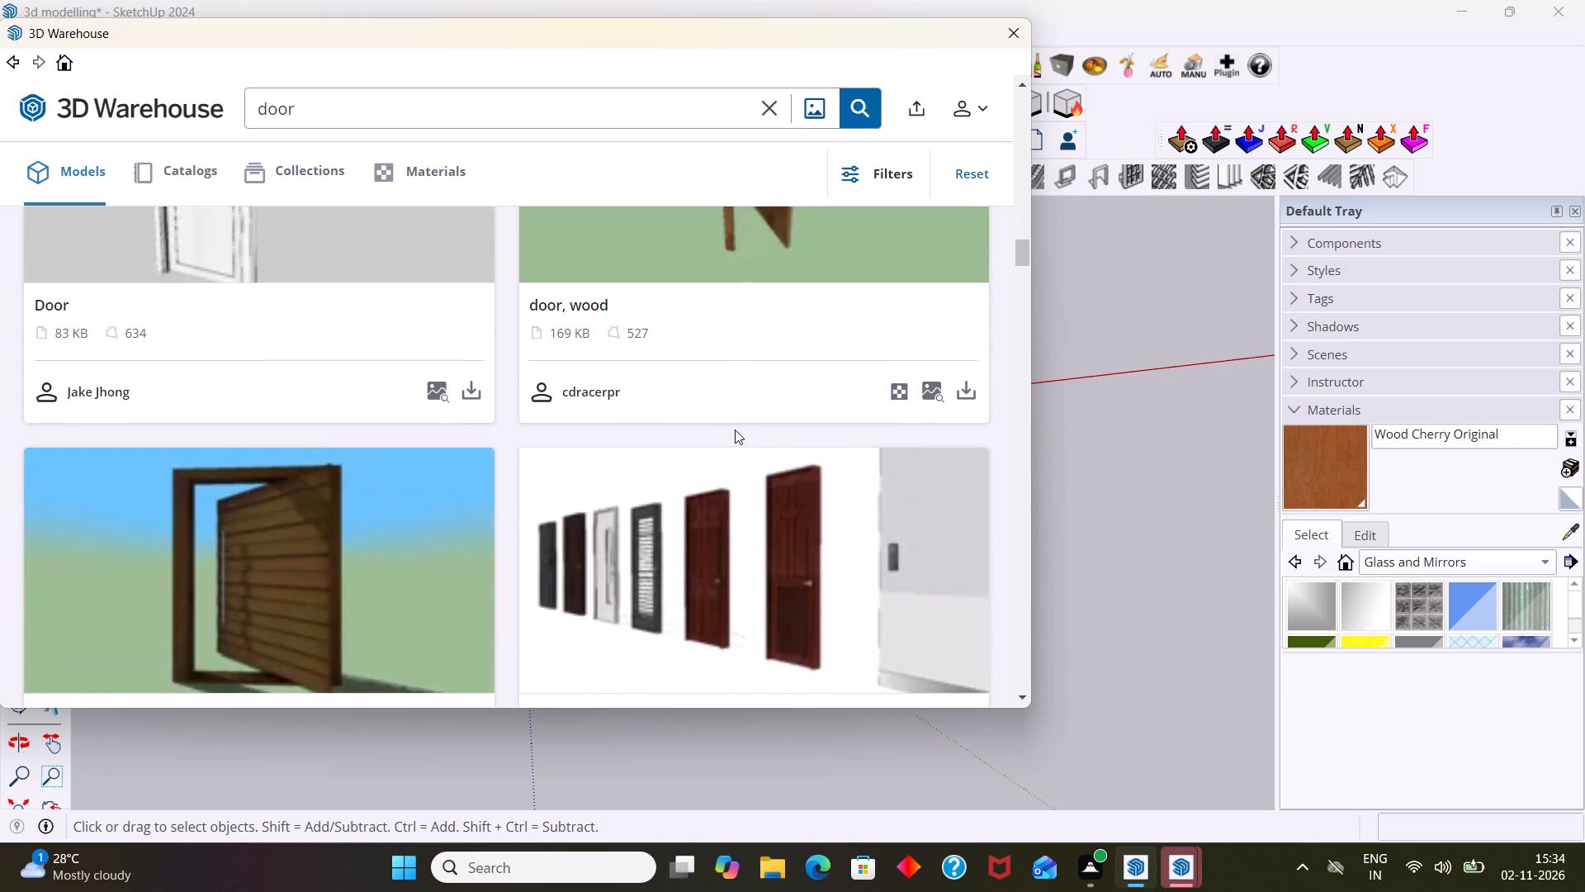
scroll(735, 429, down, 4)
scroll(735, 433, up, 8)
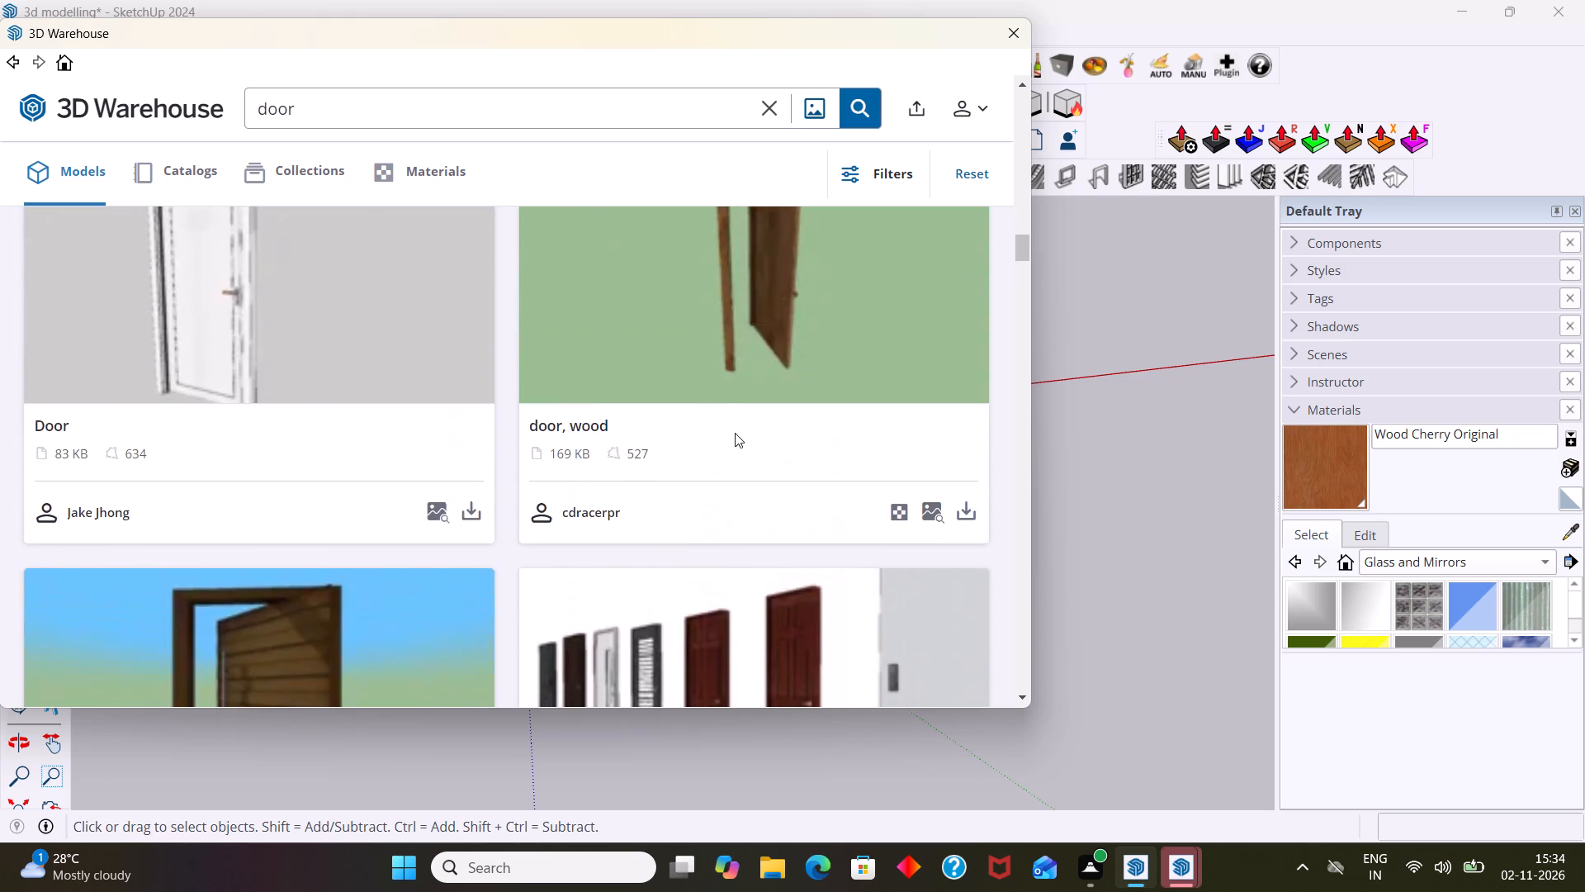
scroll(735, 433, up, 19)
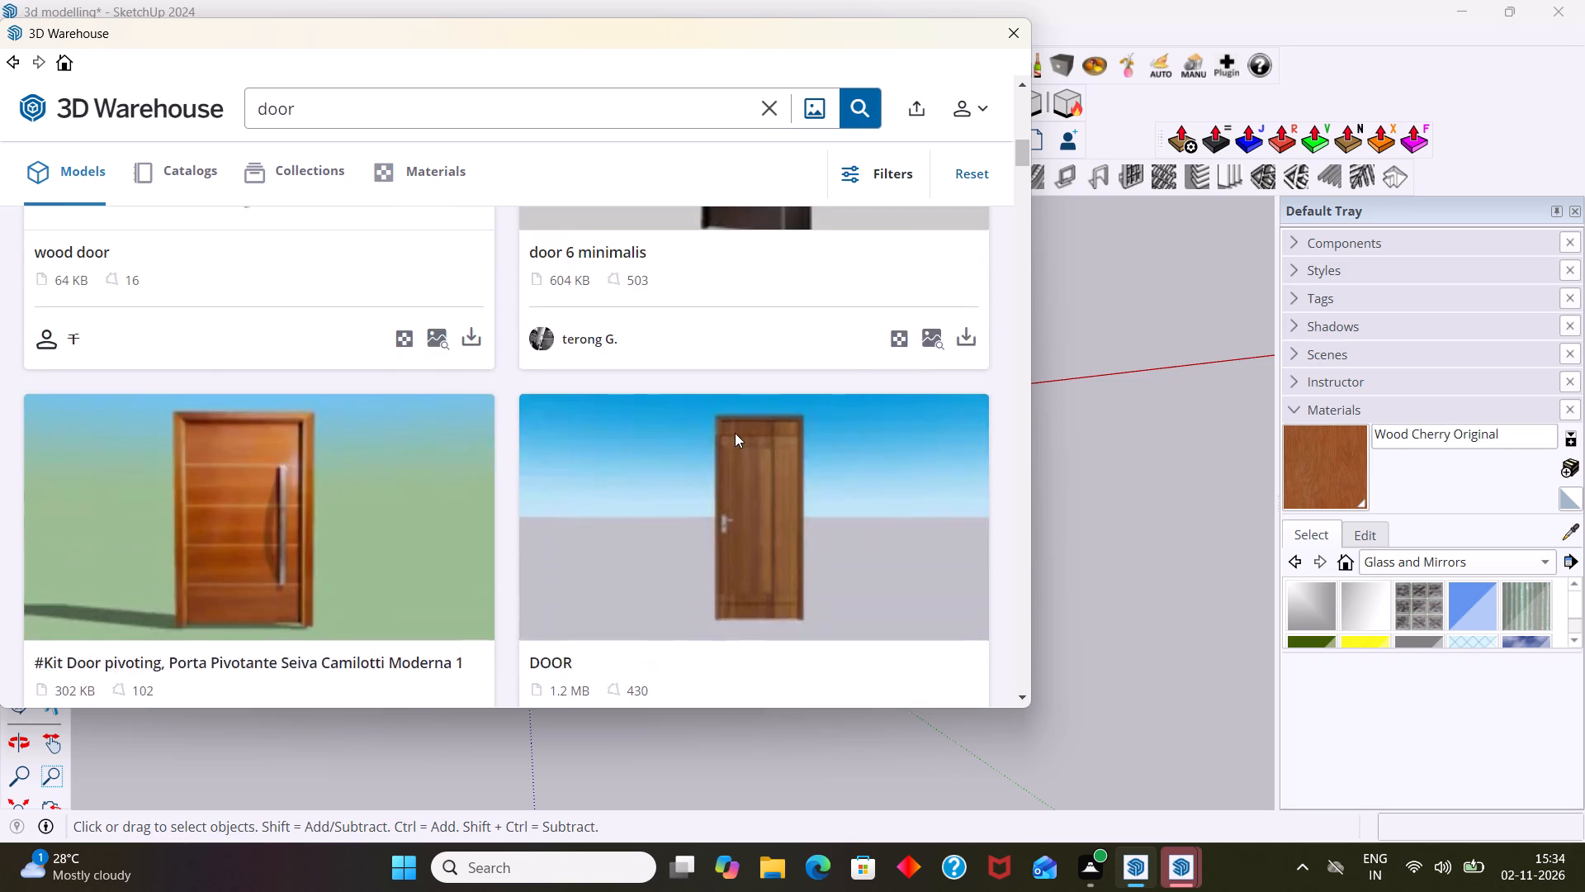
scroll(735, 433, up, 11)
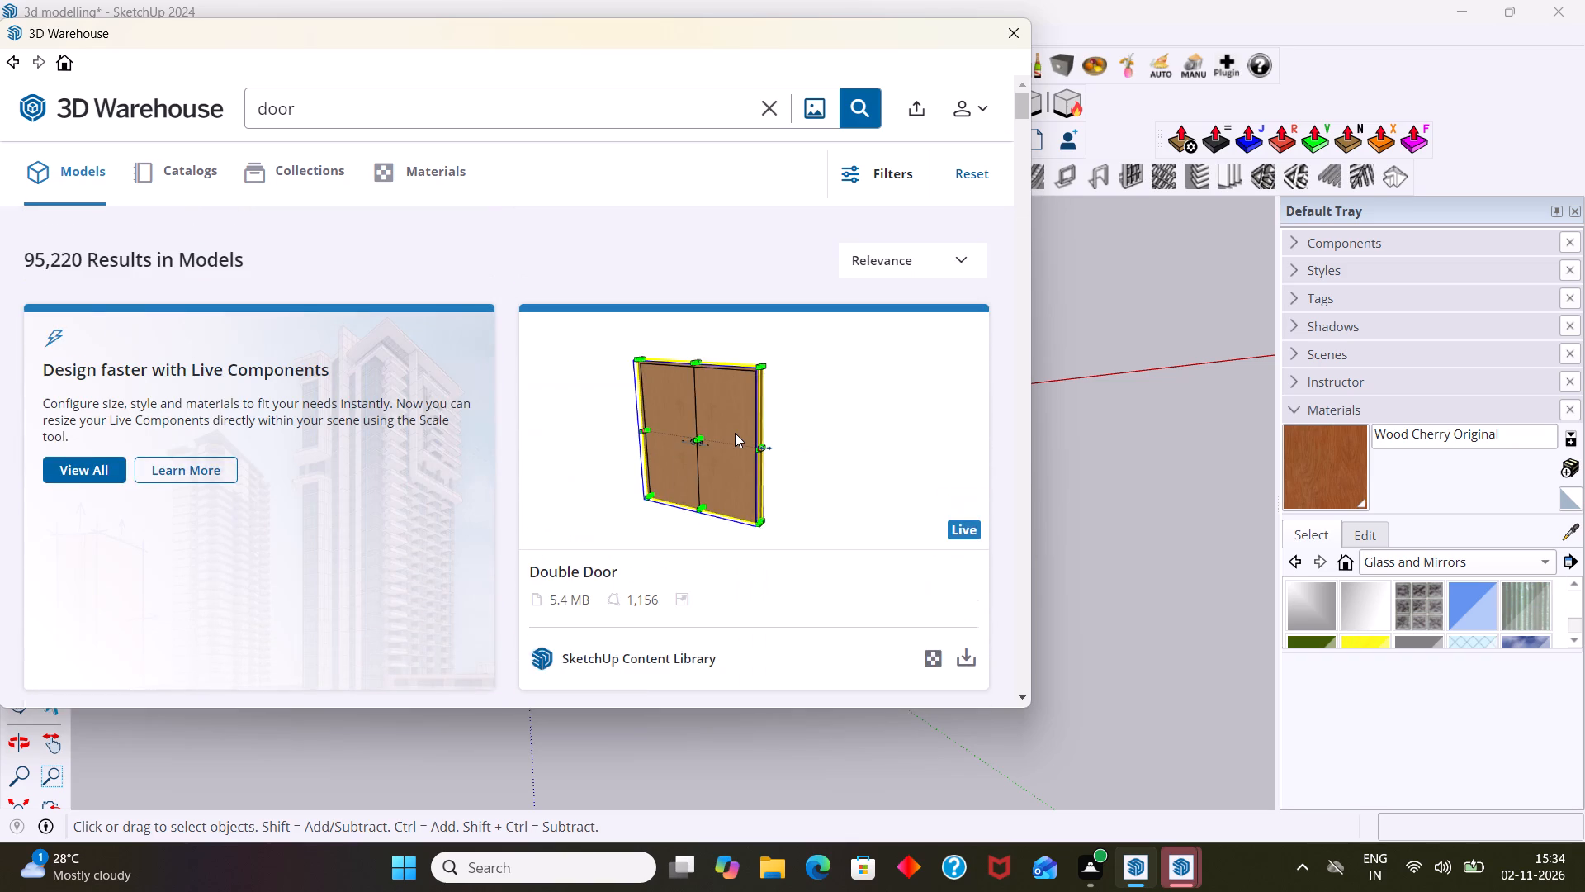
scroll(735, 433, up, 4)
scroll(735, 433, down, 15)
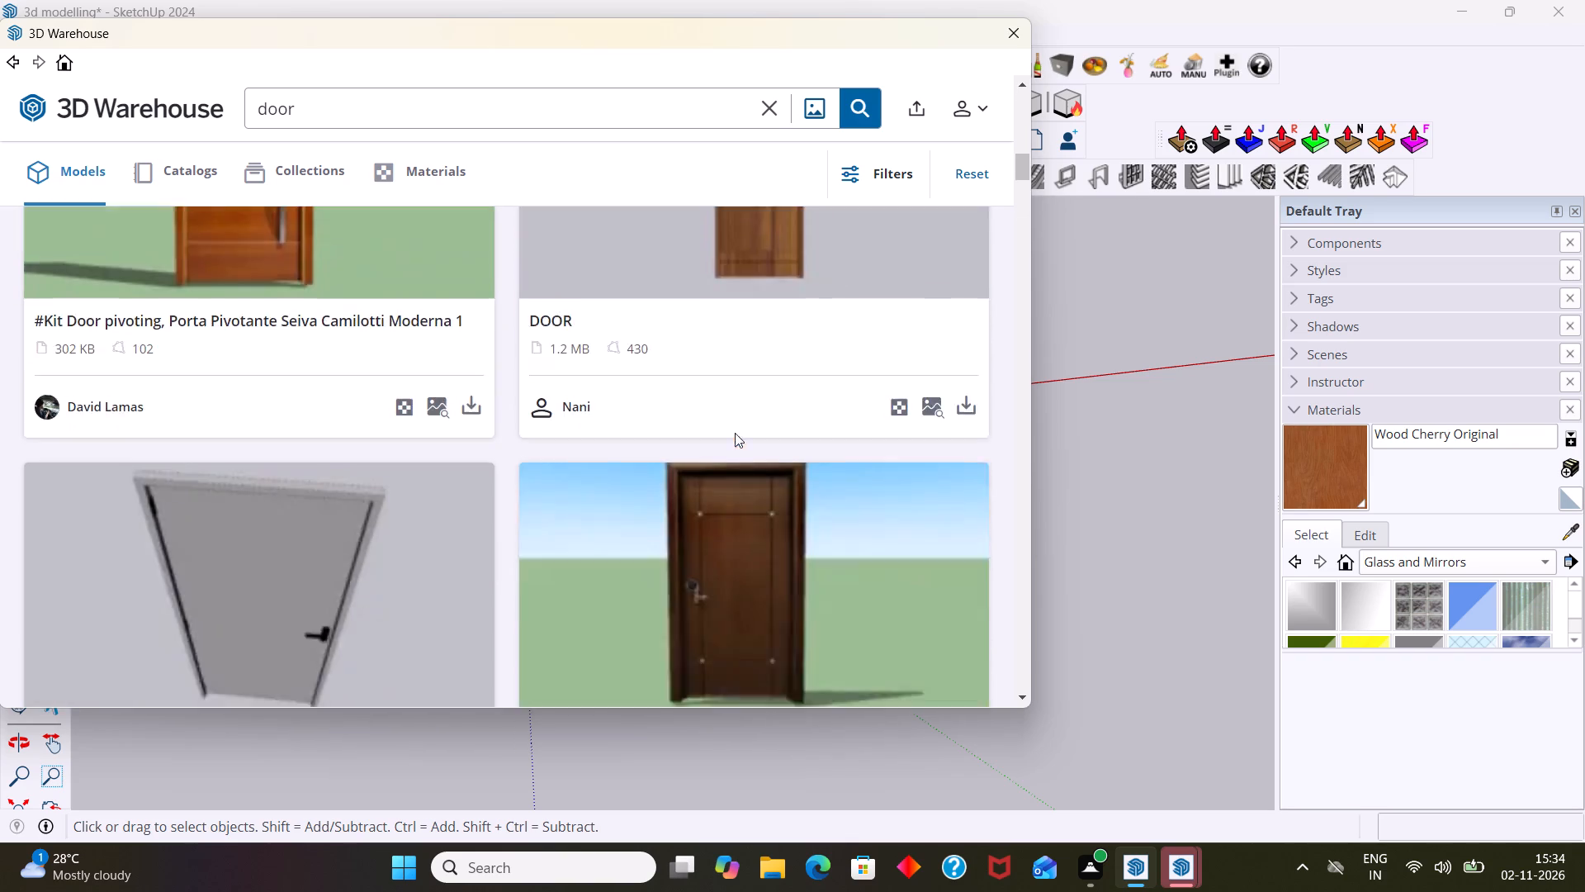
scroll(735, 433, down, 19)
scroll(735, 439, down, 3)
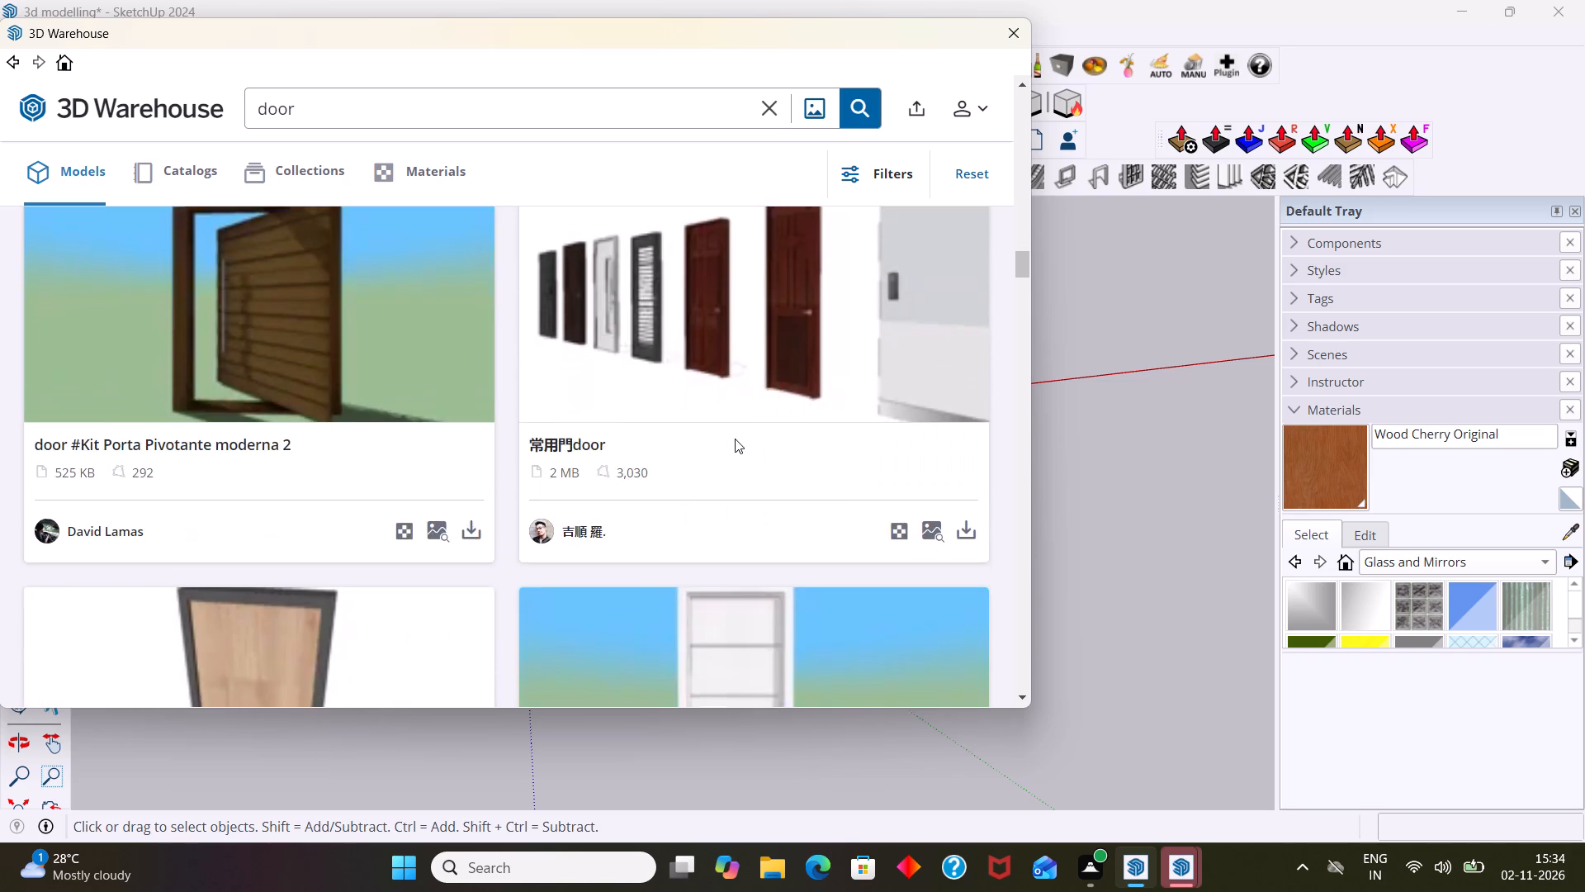
scroll(735, 439, down, 8)
scroll(735, 439, up, 5)
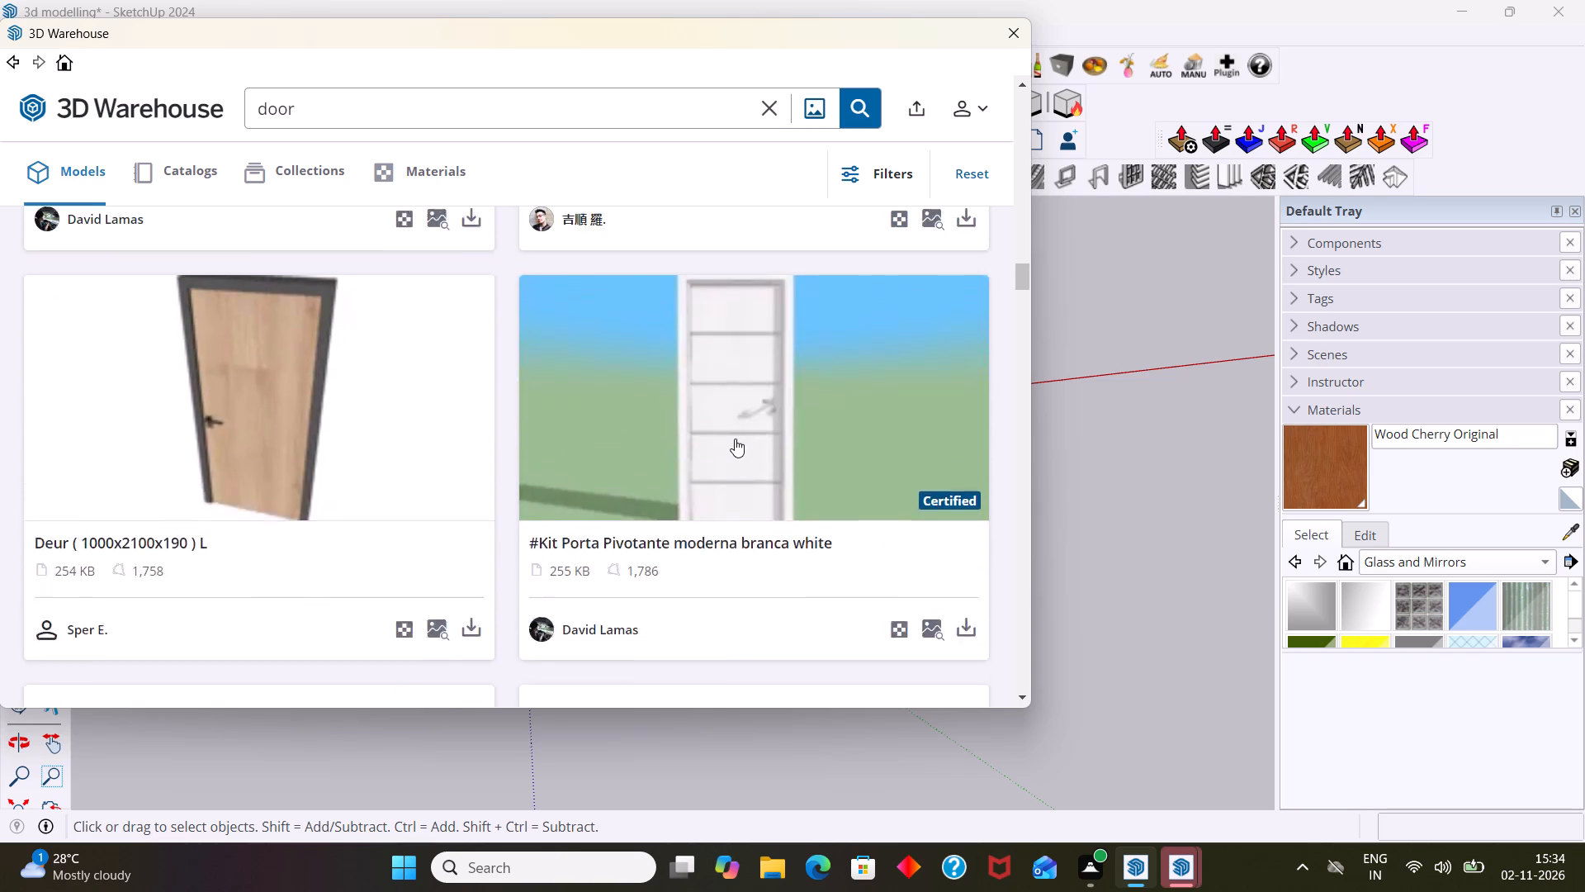
scroll(735, 439, up, 7)
scroll(735, 439, down, 3)
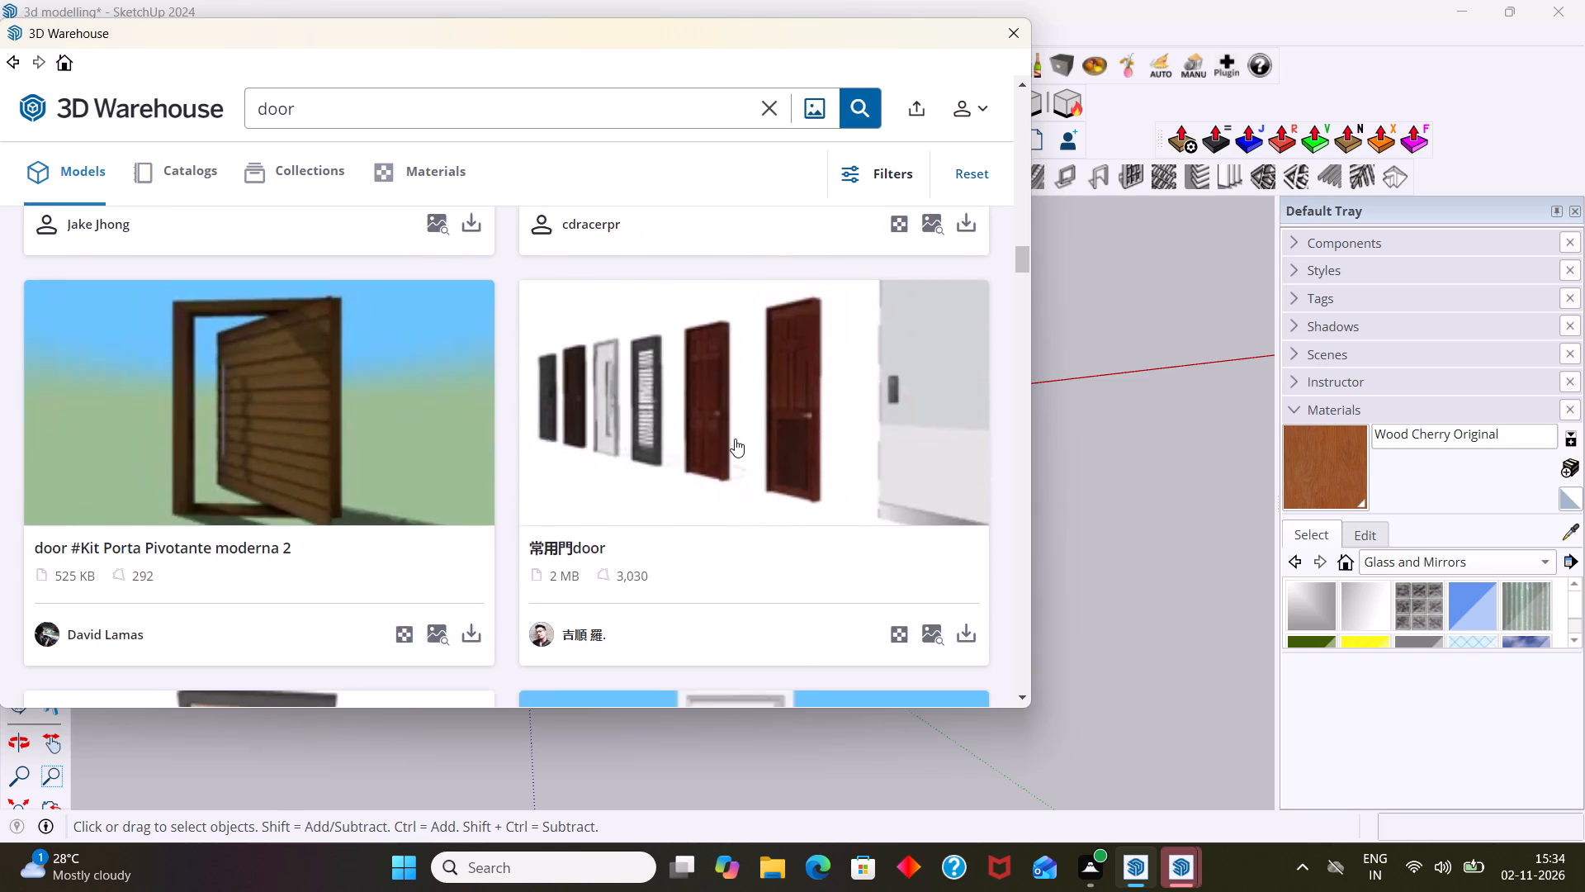
scroll(735, 439, down, 15)
scroll(735, 439, up, 16)
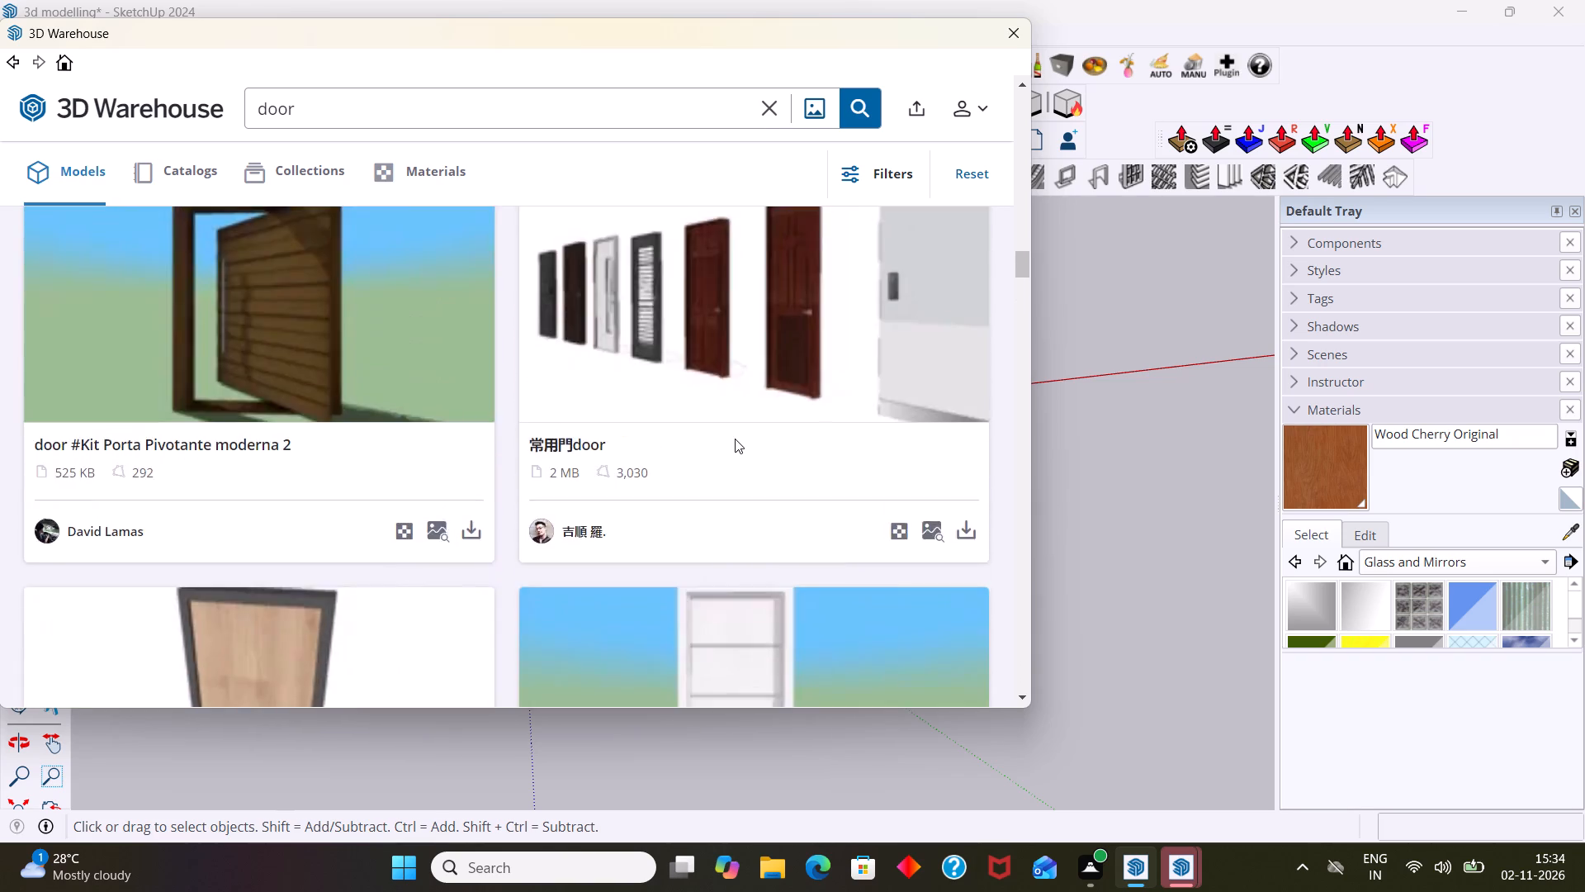
scroll(735, 439, up, 20)
scroll(735, 439, up, 2)
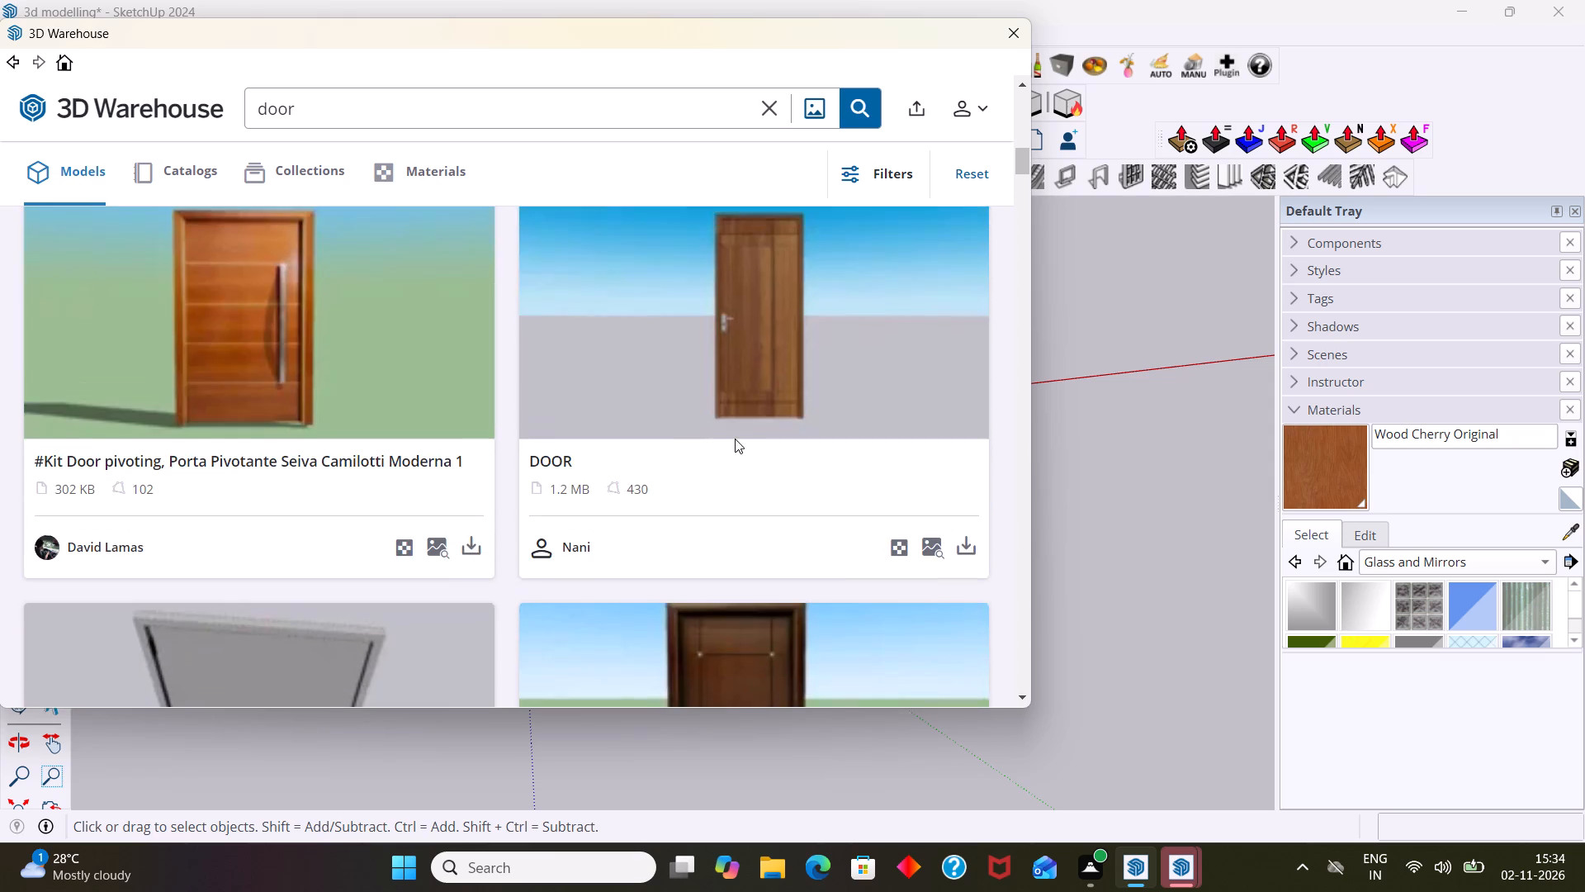
scroll(735, 439, down, 2)
scroll(735, 439, up, 3)
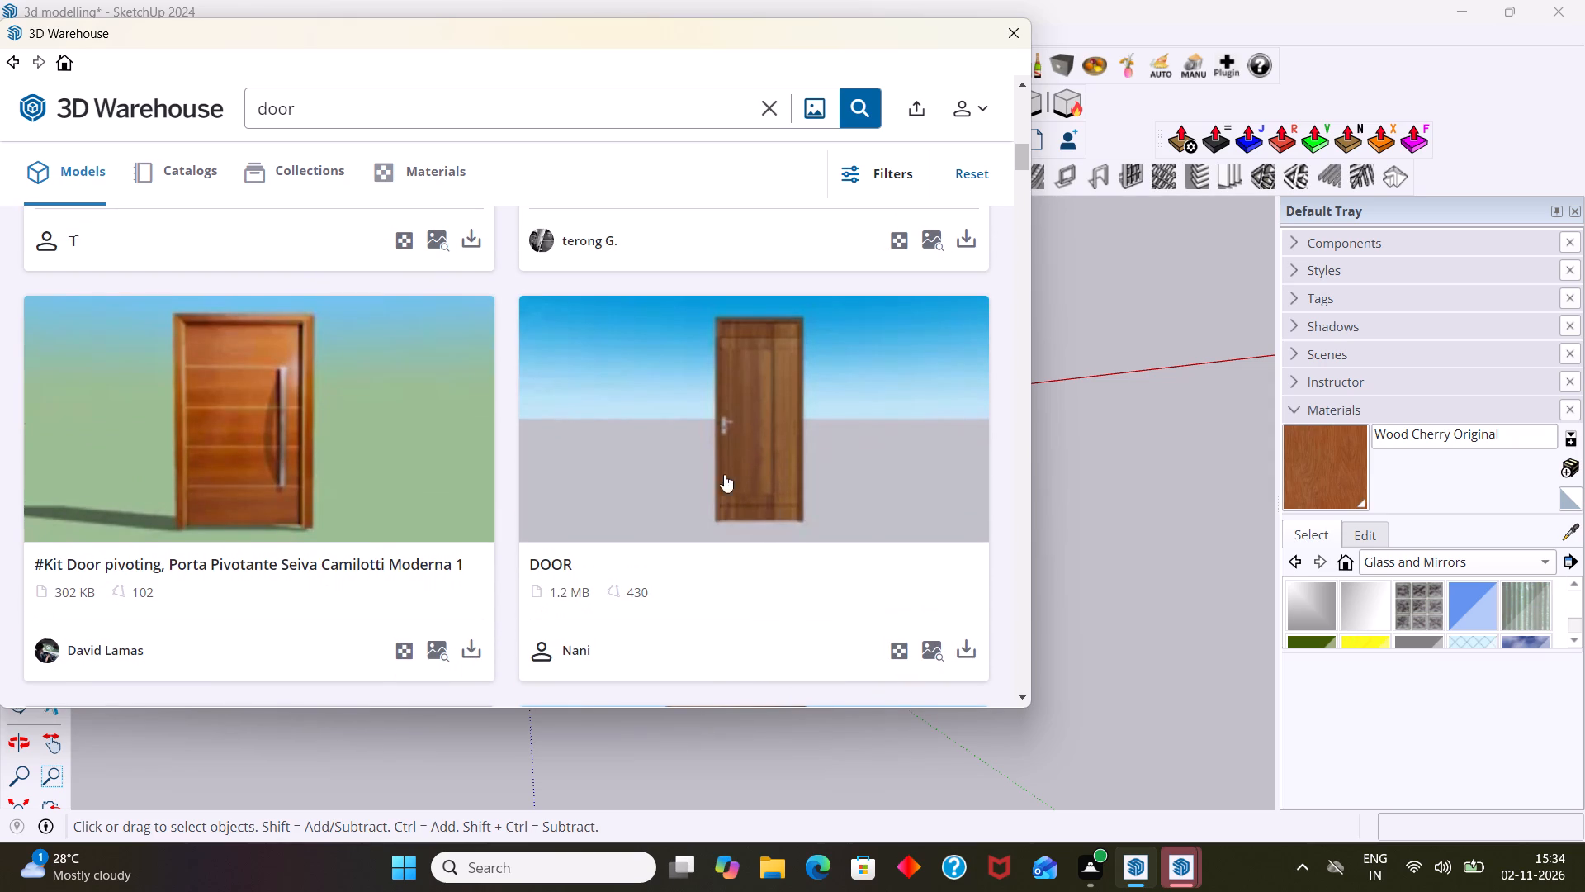
Request the 1.2 MB wooden "DOOR" model and skip through the promotional video to unlock more downloads.
click(970, 648)
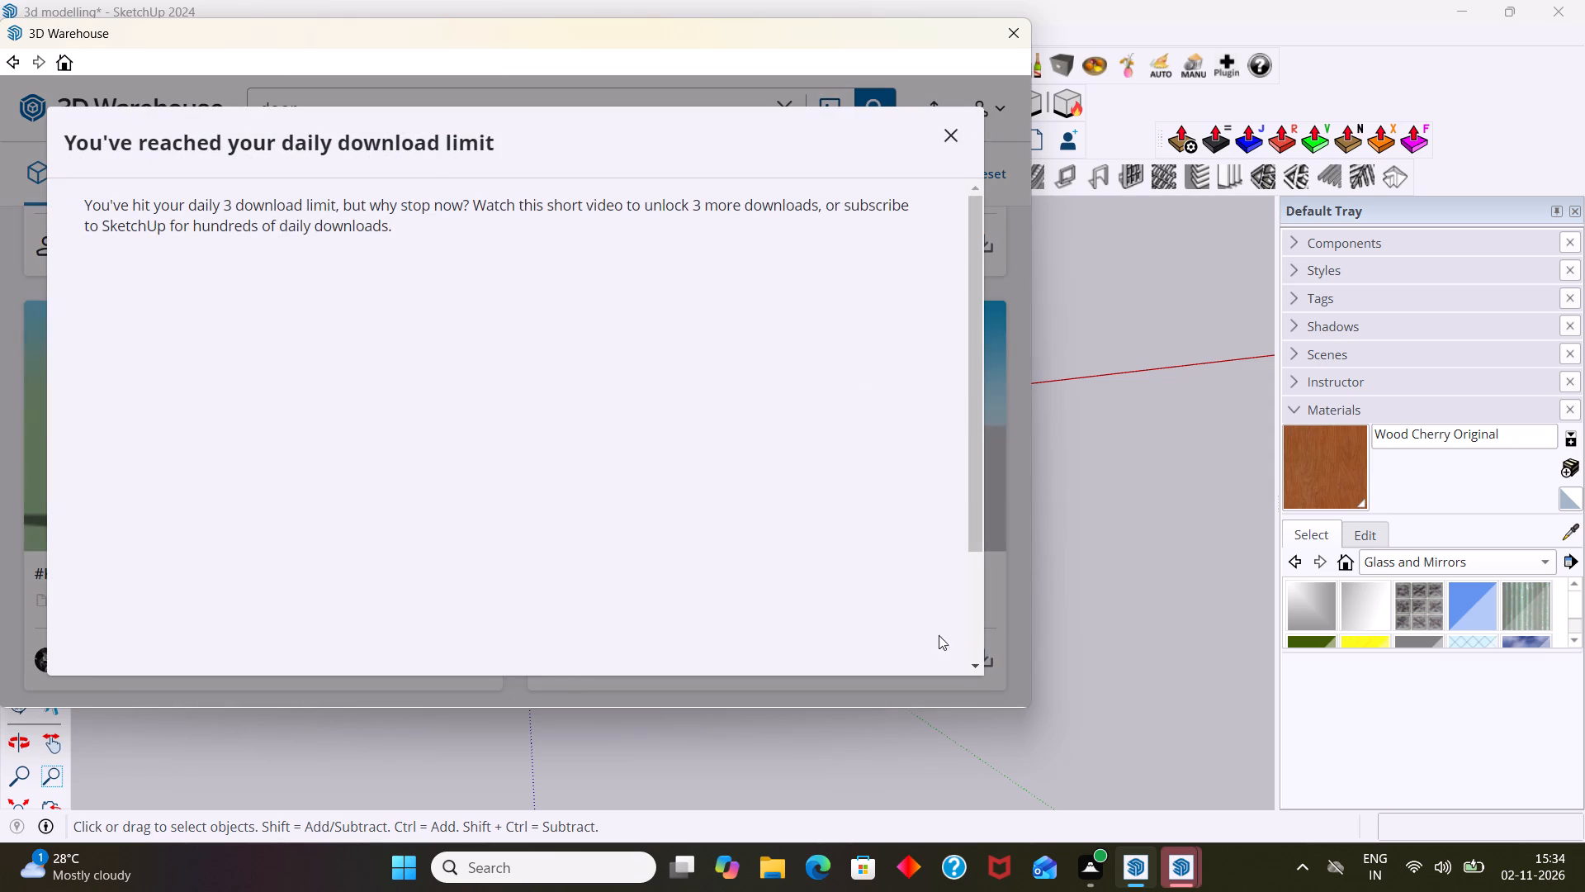
scroll(868, 502, down, 5)
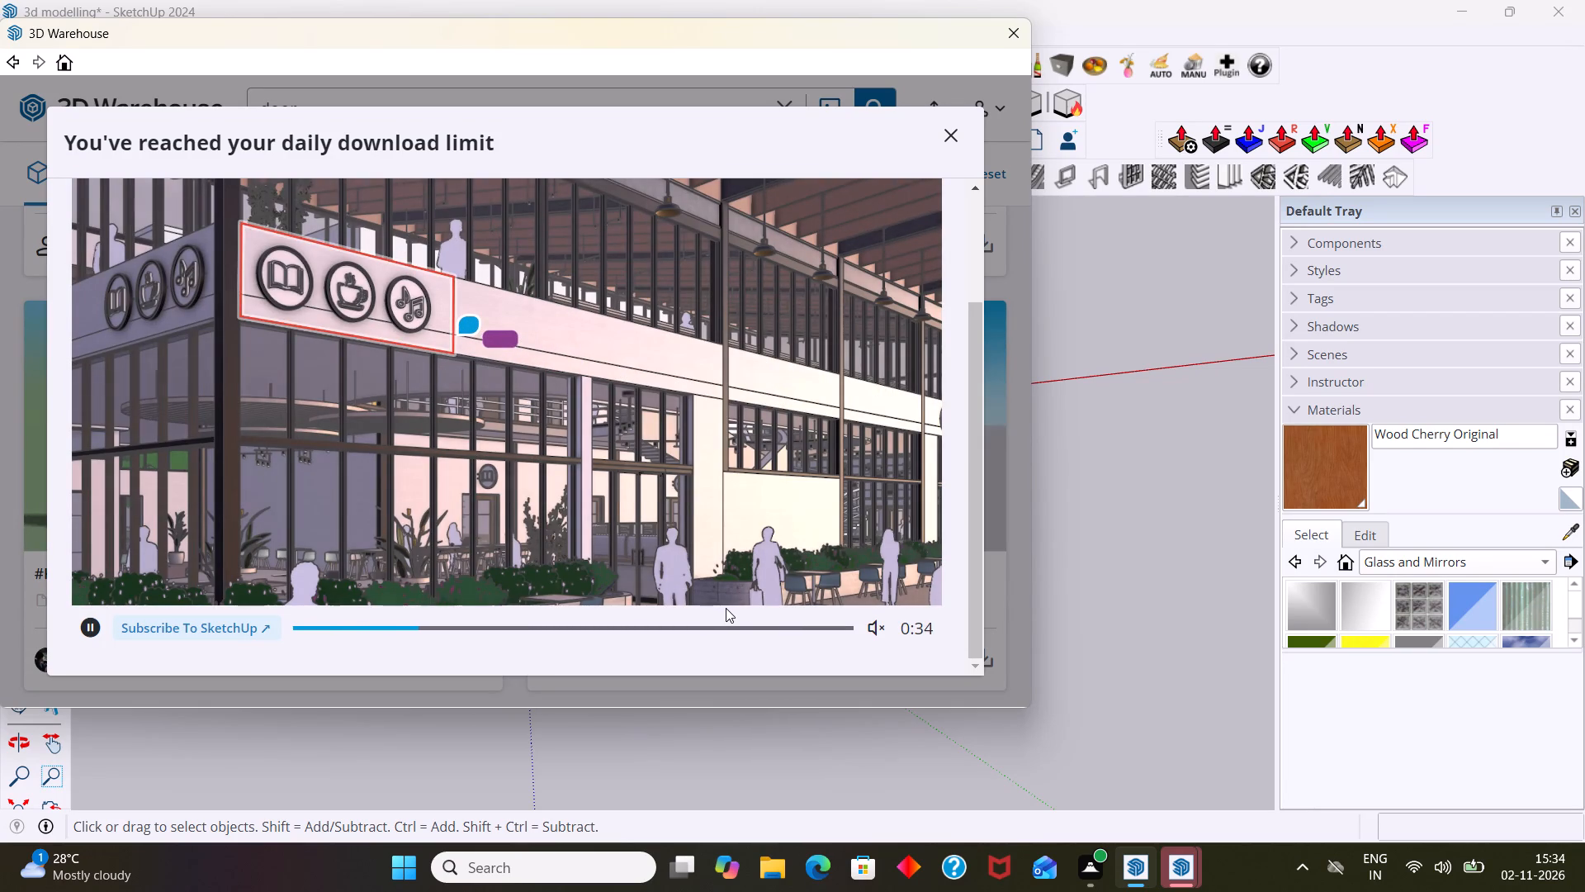
click(883, 573)
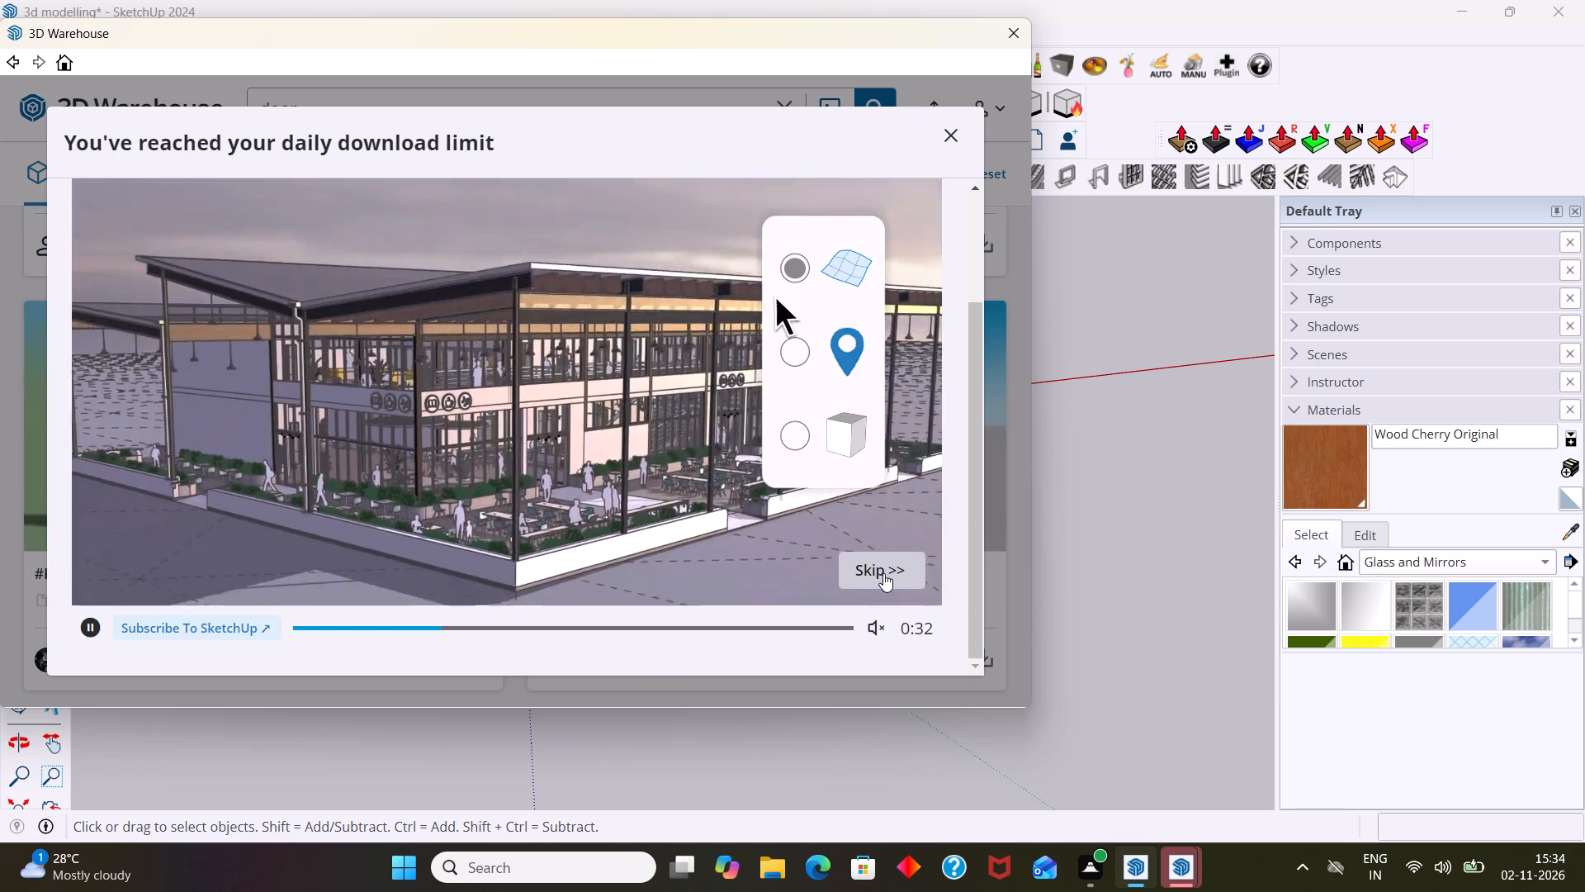
click(547, 468)
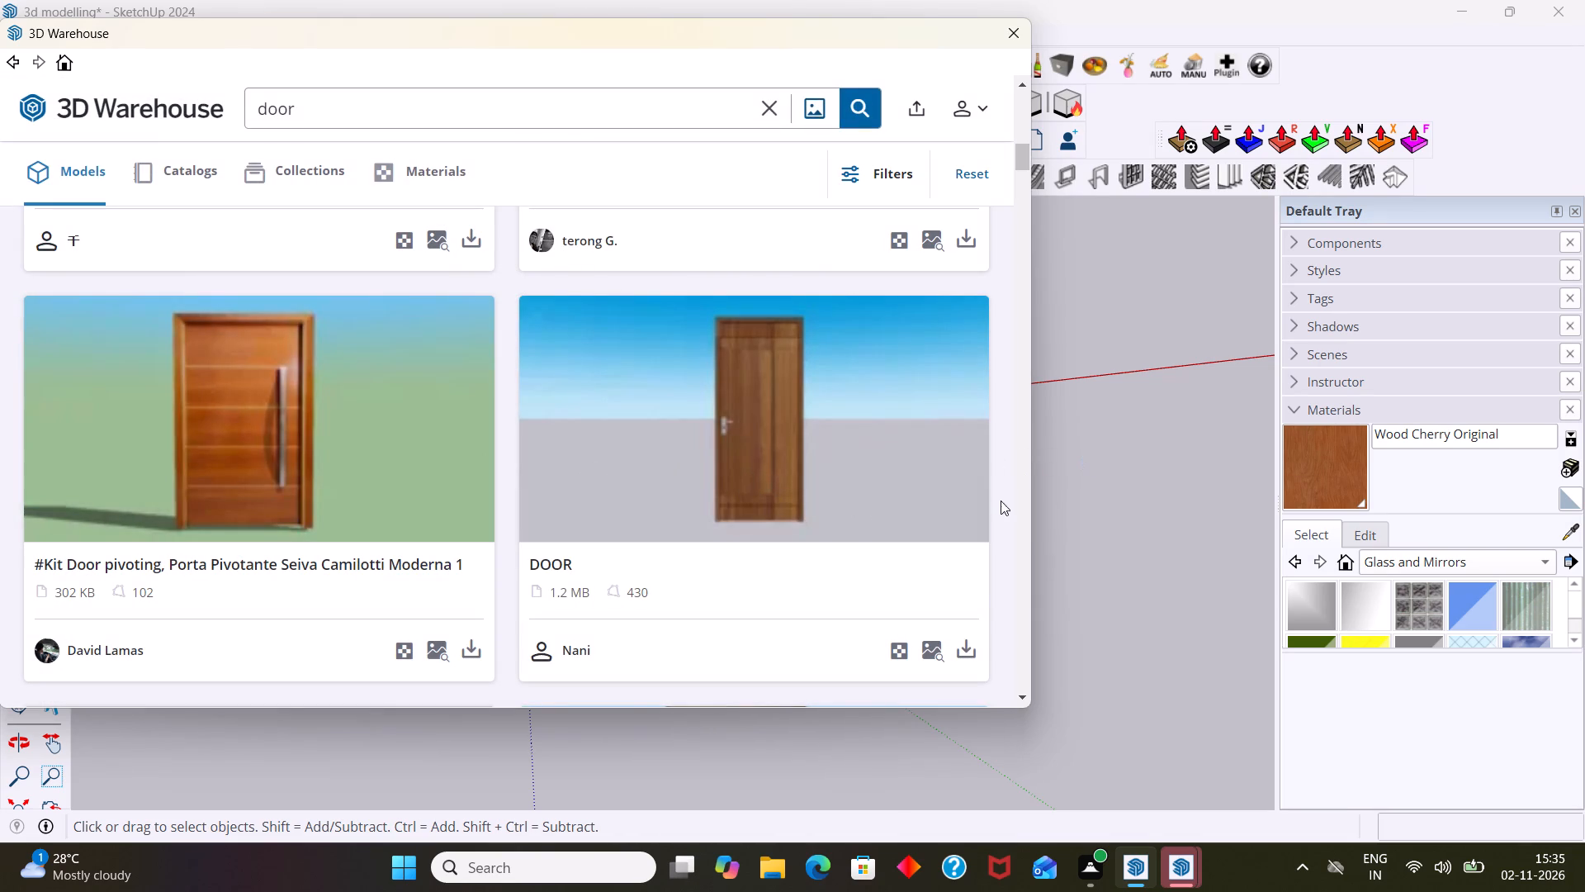
Load the wooden "DOOR" model directly into the house model and place it at the front opening's bottom corner nearest the origin.
click(963, 649)
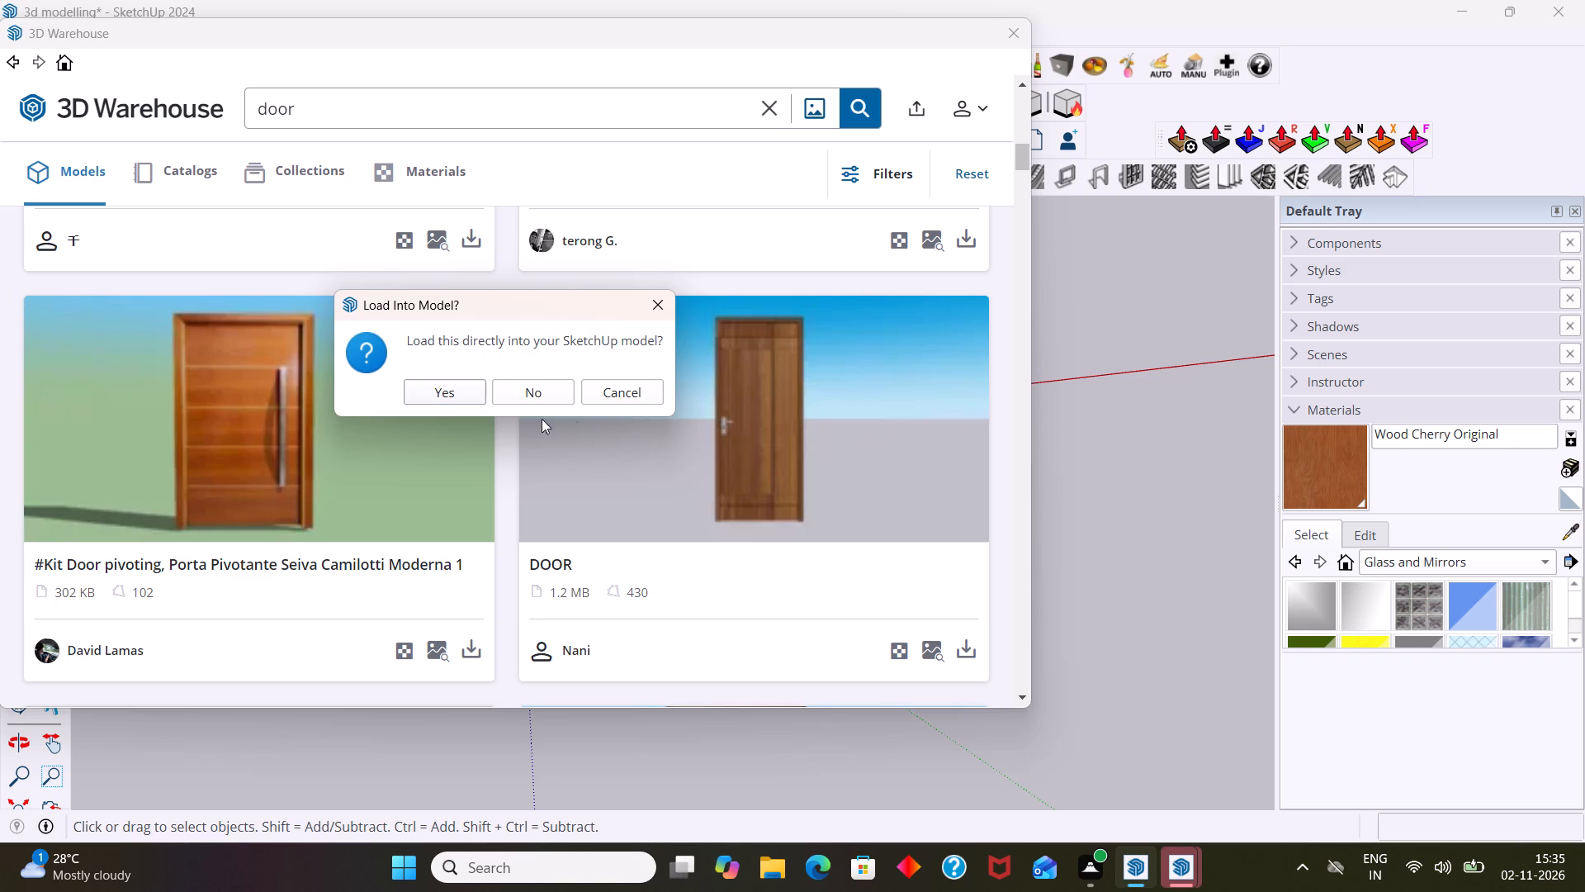
click(457, 389)
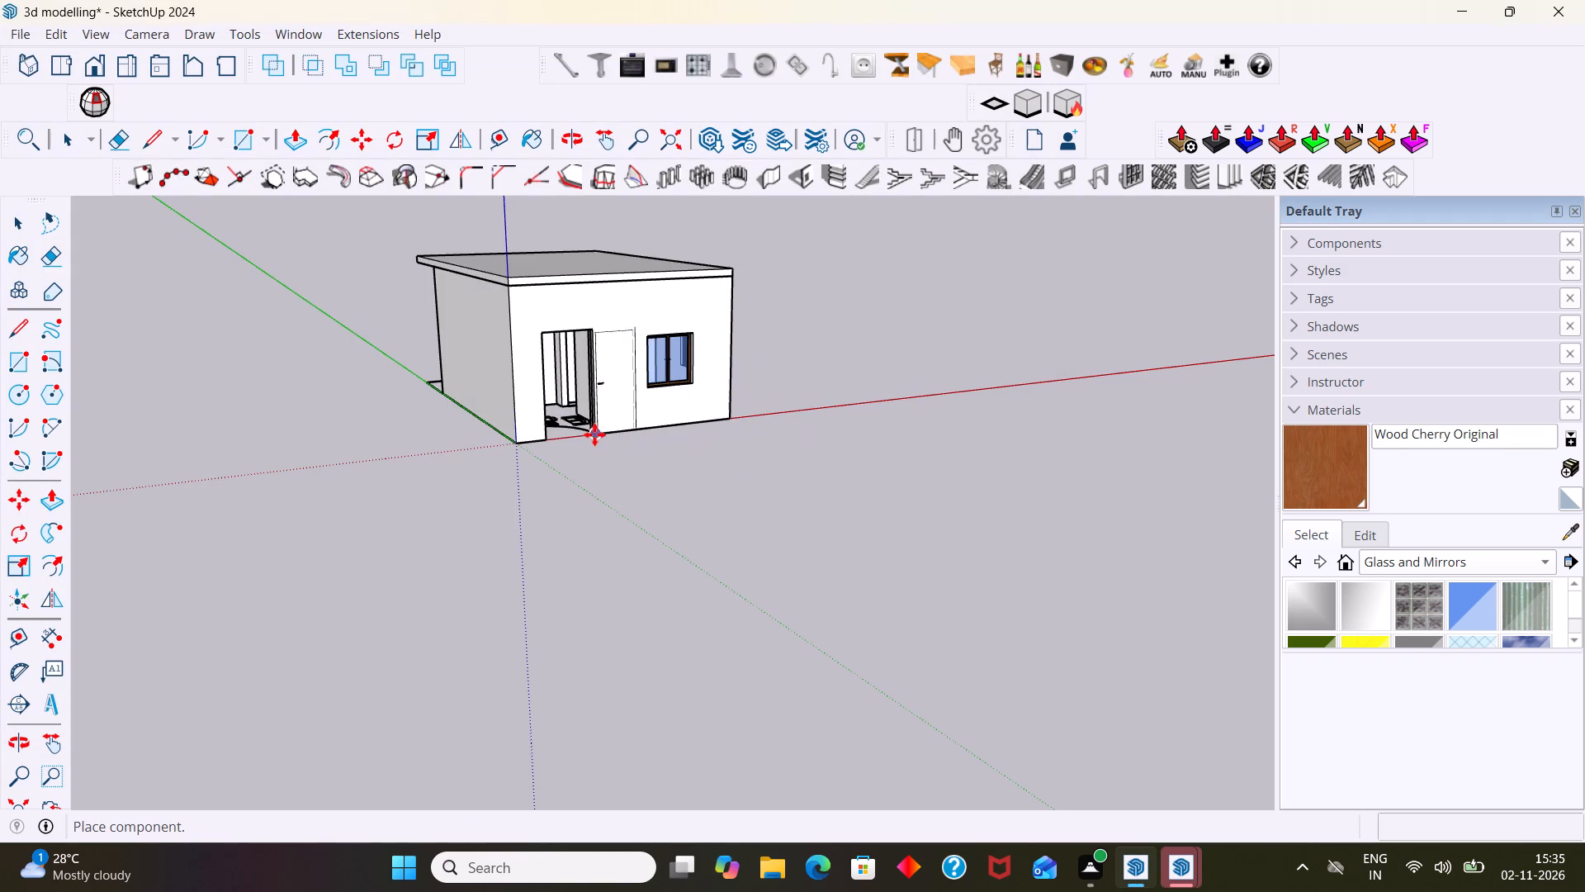
scroll(582, 435, up, 17)
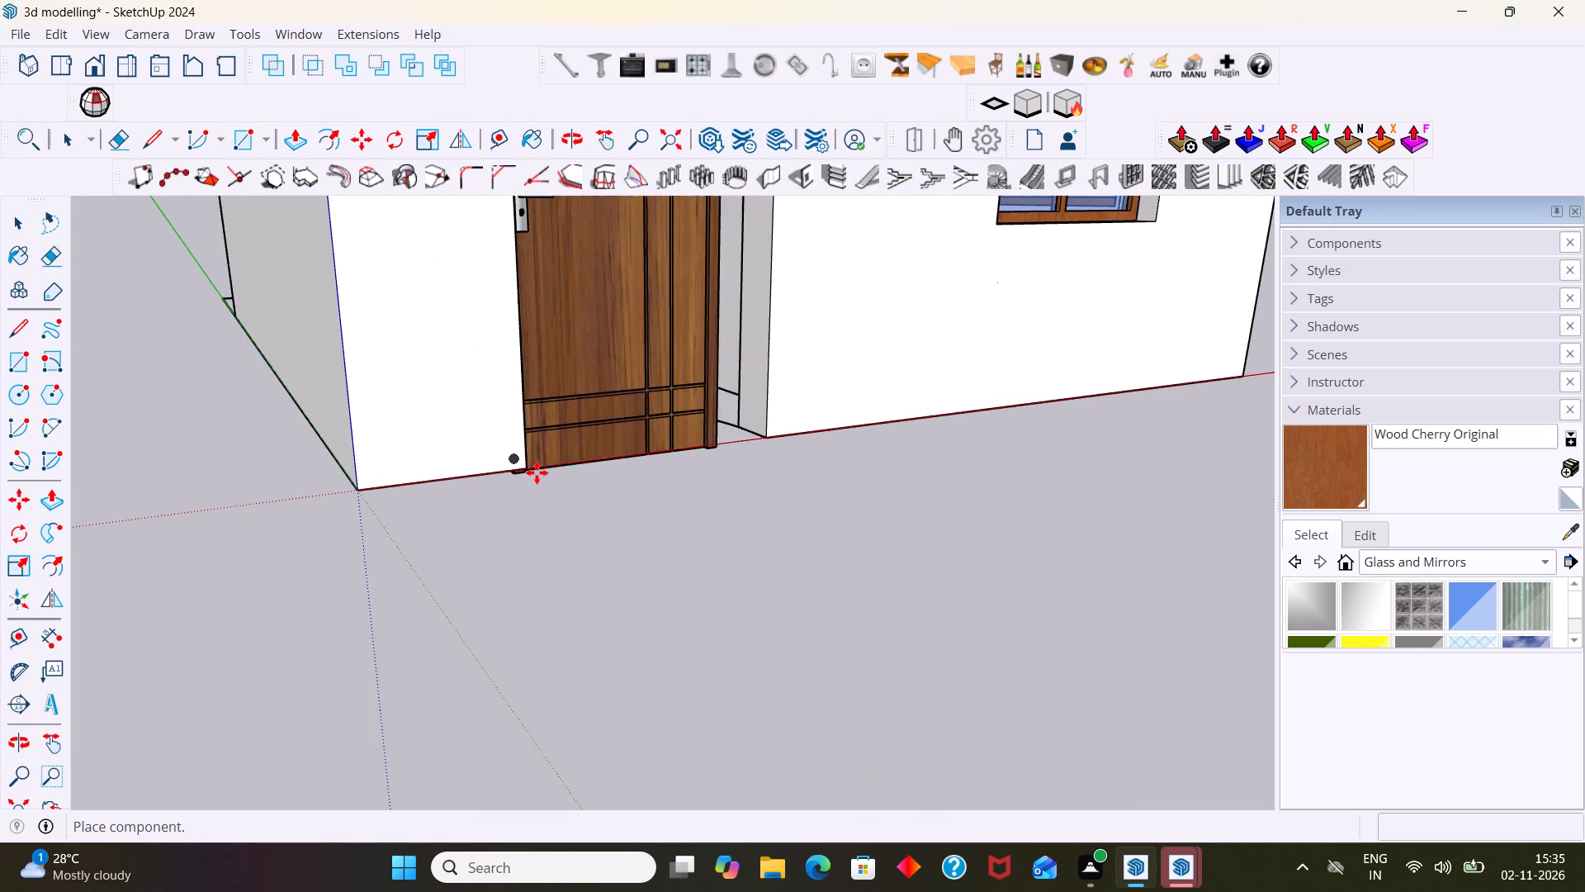
click(529, 466)
scroll(572, 478, down, 3)
key(space)
Examine the placed door's fit in the front wall opening from several angles, including the gap along its far side.
scroll(667, 505, down, 4)
middle_drag(566, 518, 542, 527)
scroll(544, 526, down, 2)
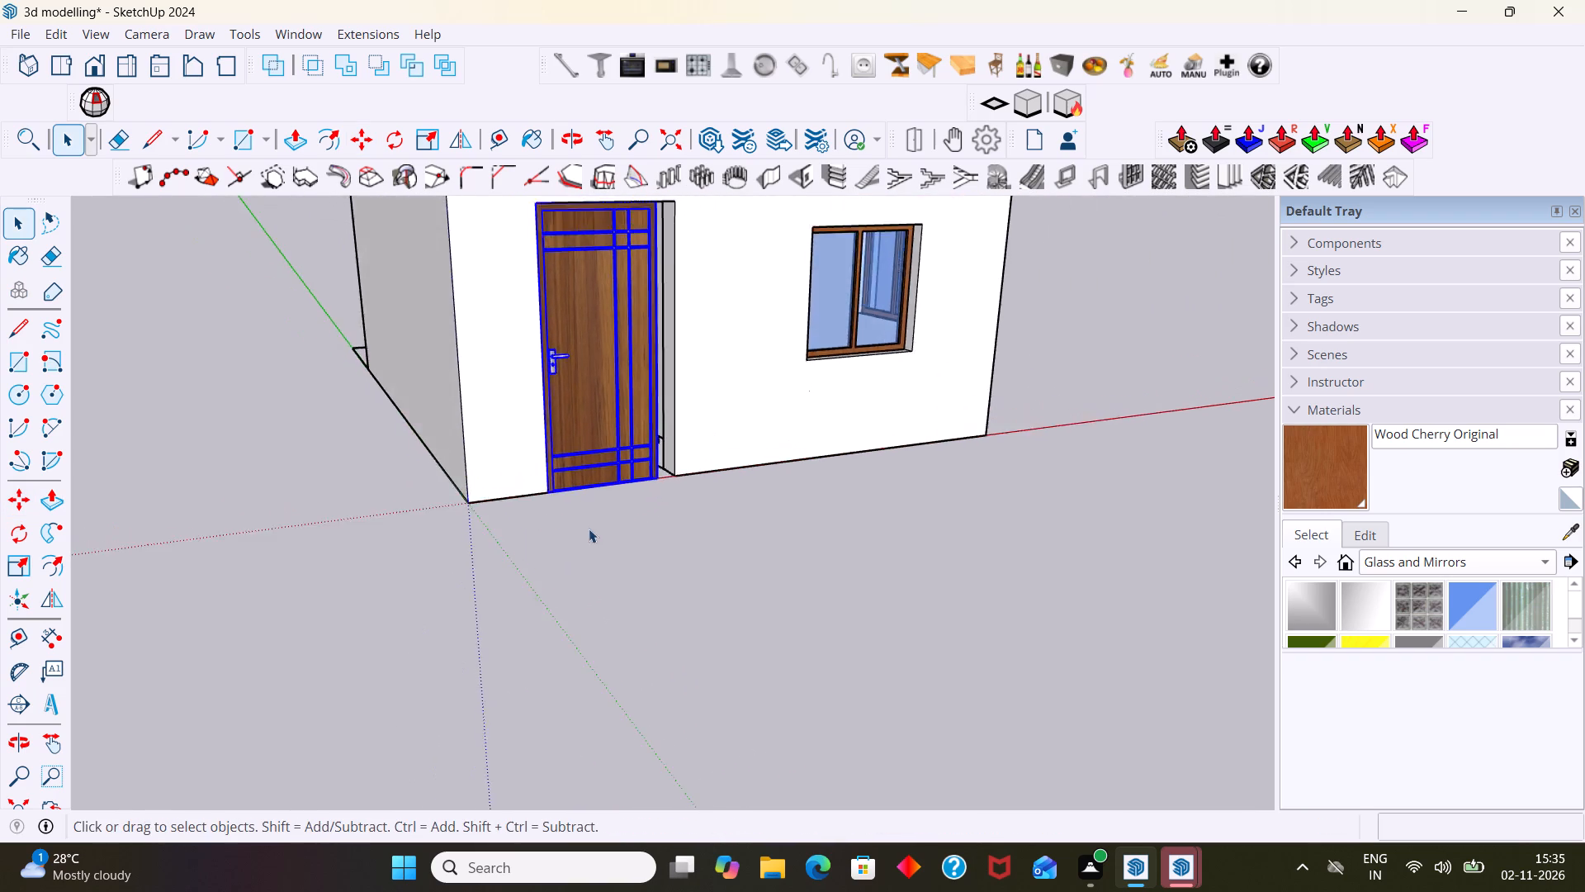
scroll(589, 529, down, 6)
middle_drag(637, 510, 551, 507)
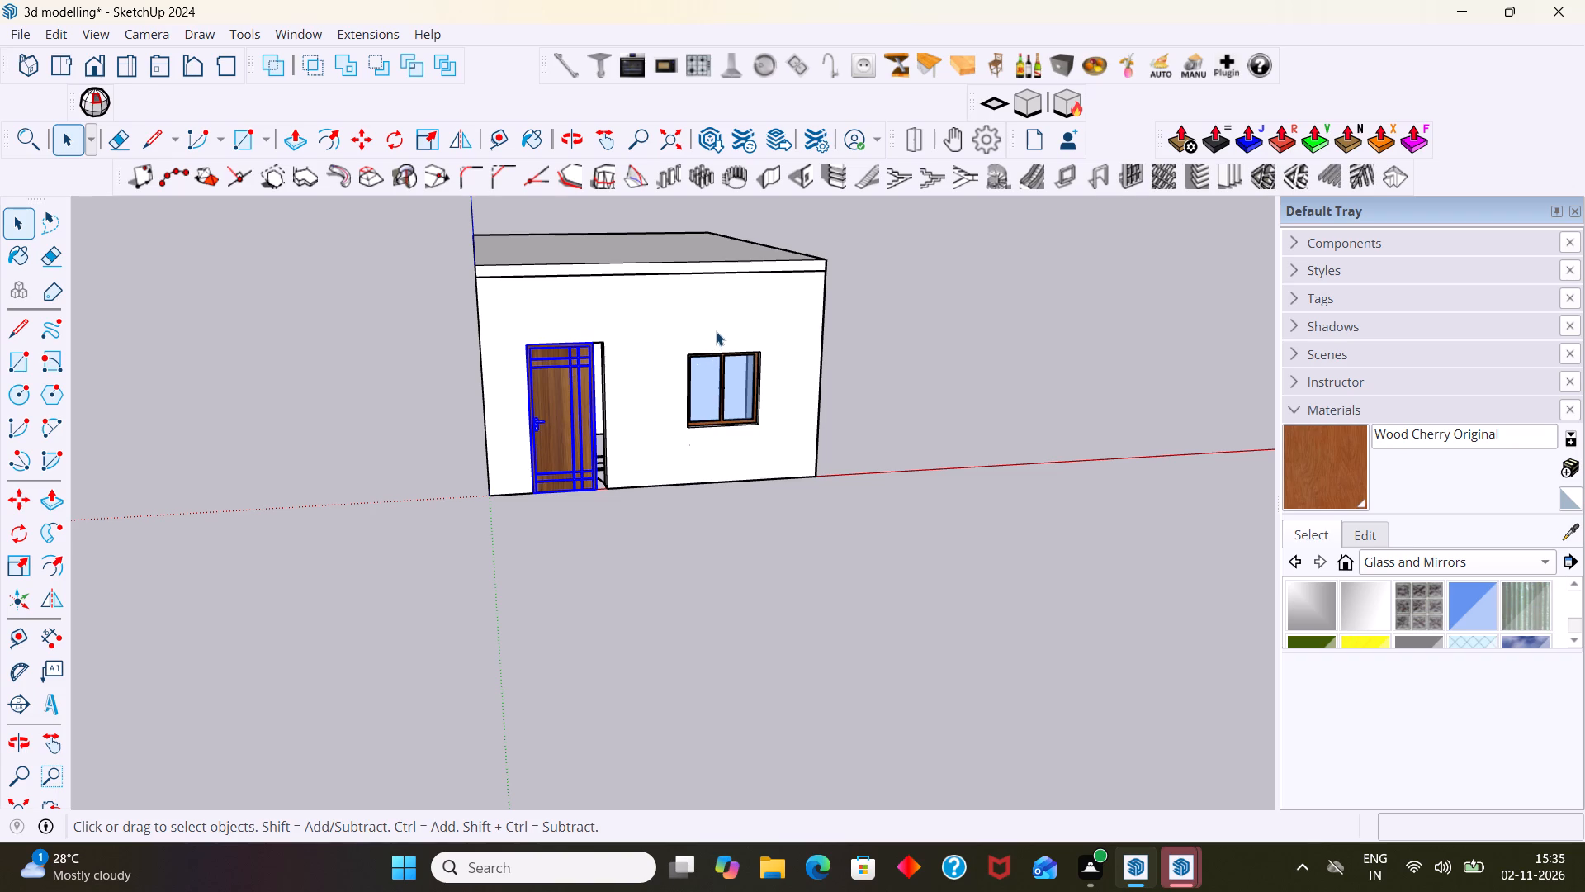
scroll(704, 331, up, 1)
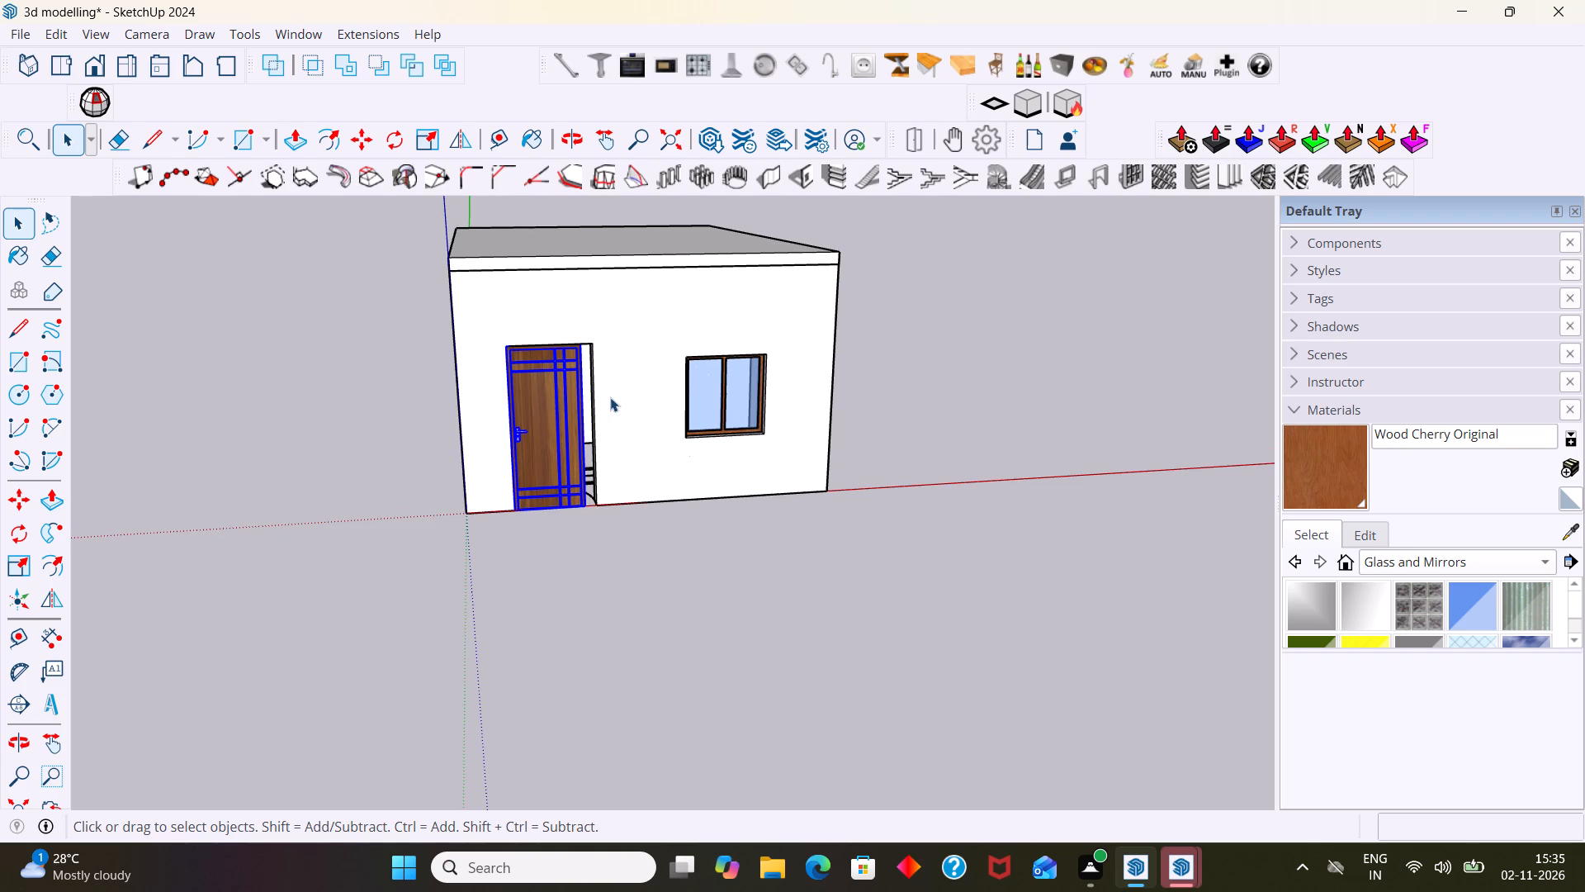
scroll(586, 404, up, 7)
middle_drag(587, 415, 363, 439)
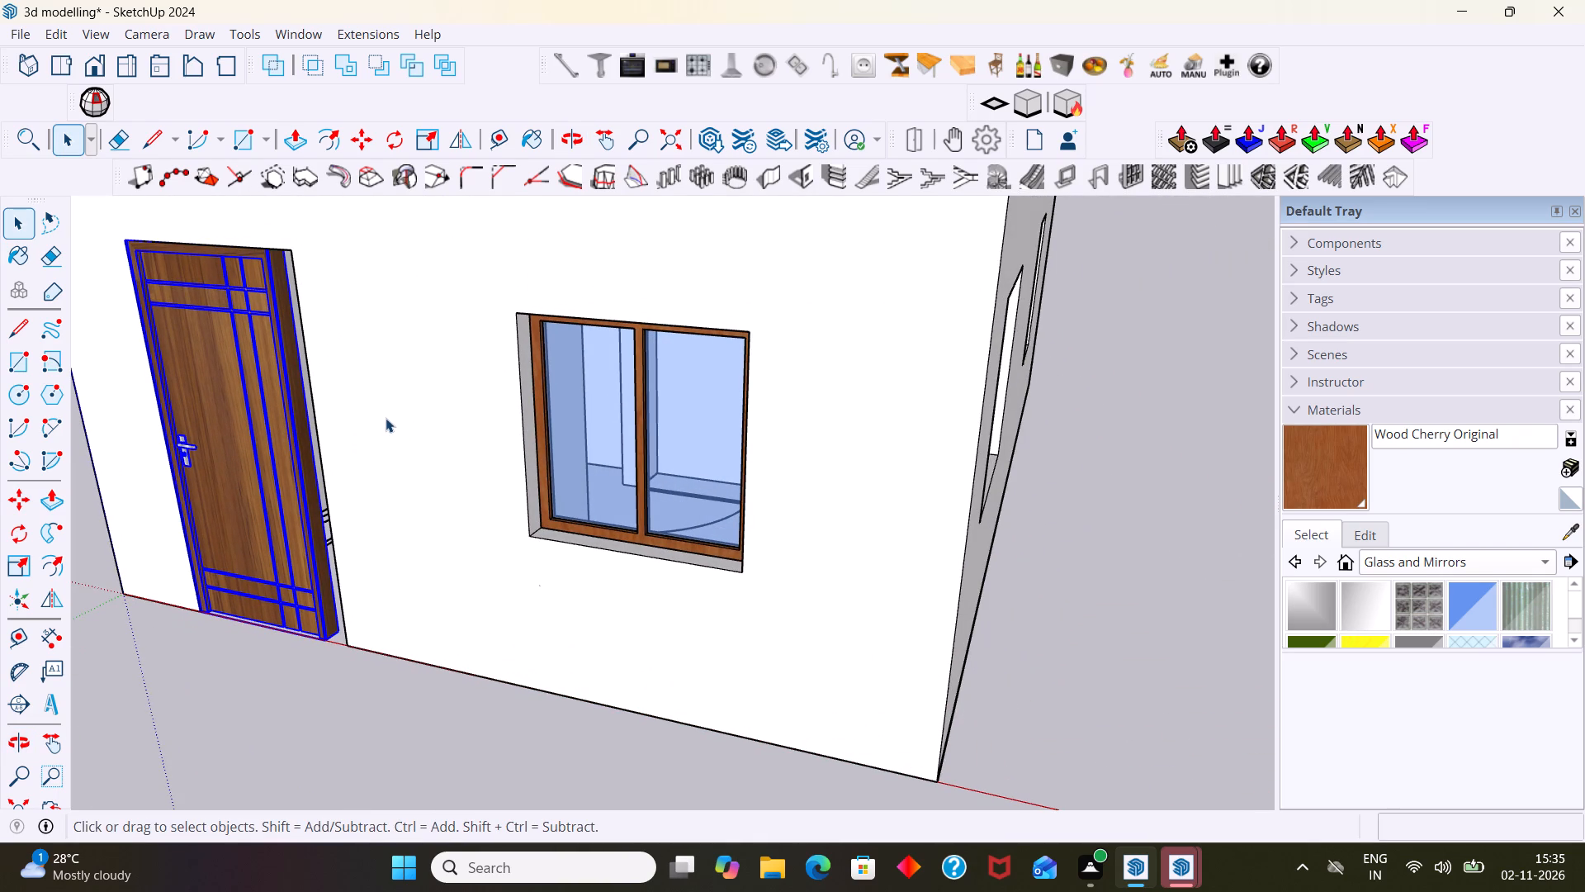
scroll(585, 259, down, 5)
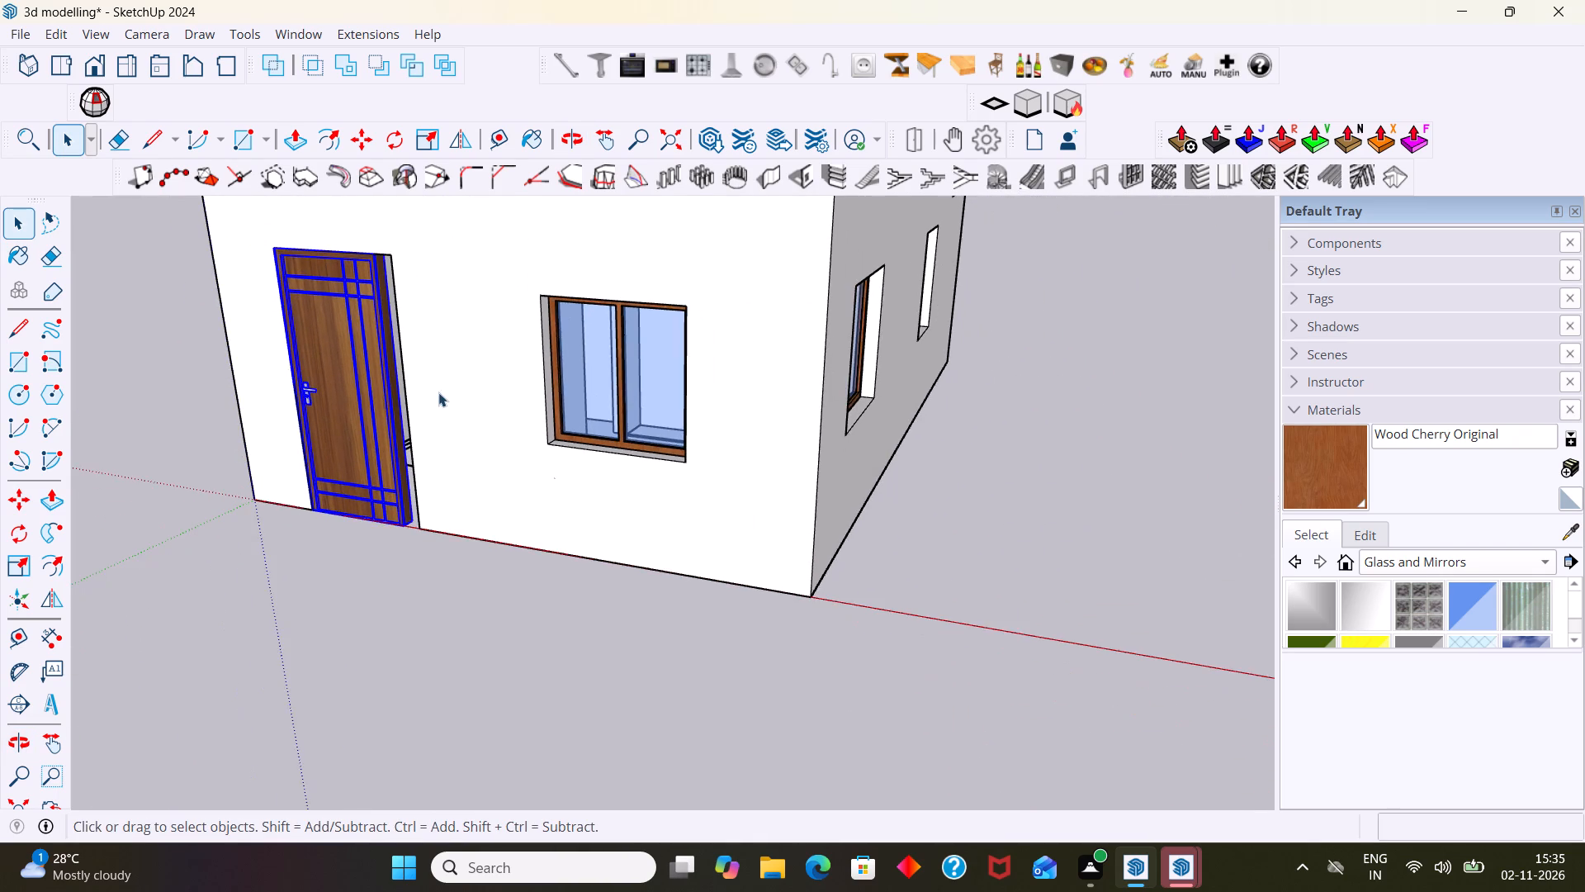
Scale the front door's width by about 1.17 along the red axis so it reaches the opening's edge nearest the window.
scroll(438, 392, up, 3)
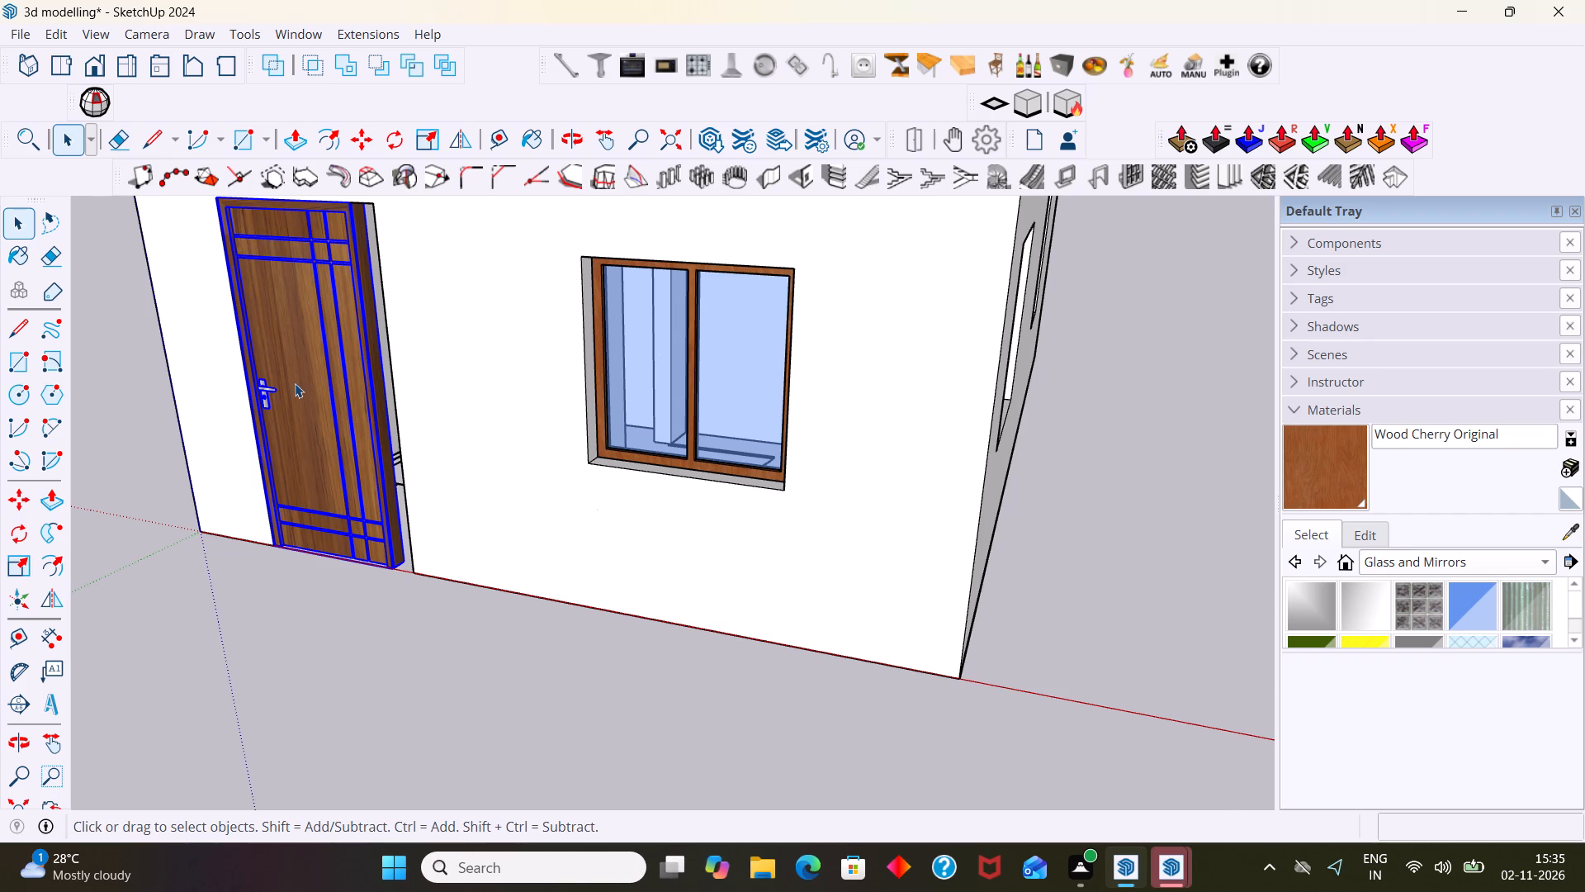
scroll(380, 383, up, 19)
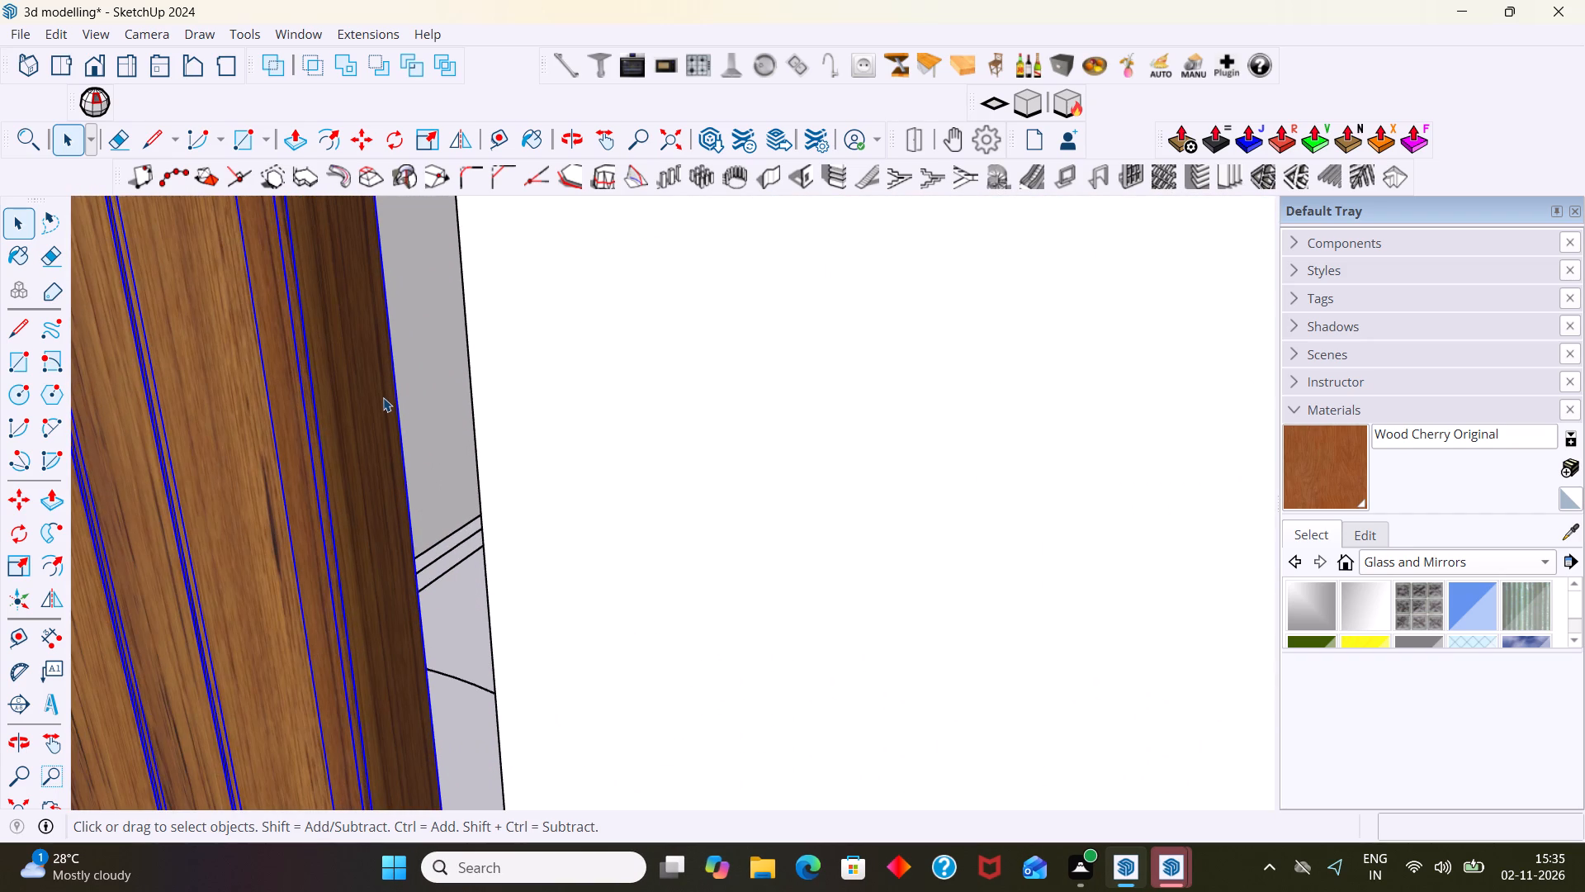
key(s)
click(368, 458)
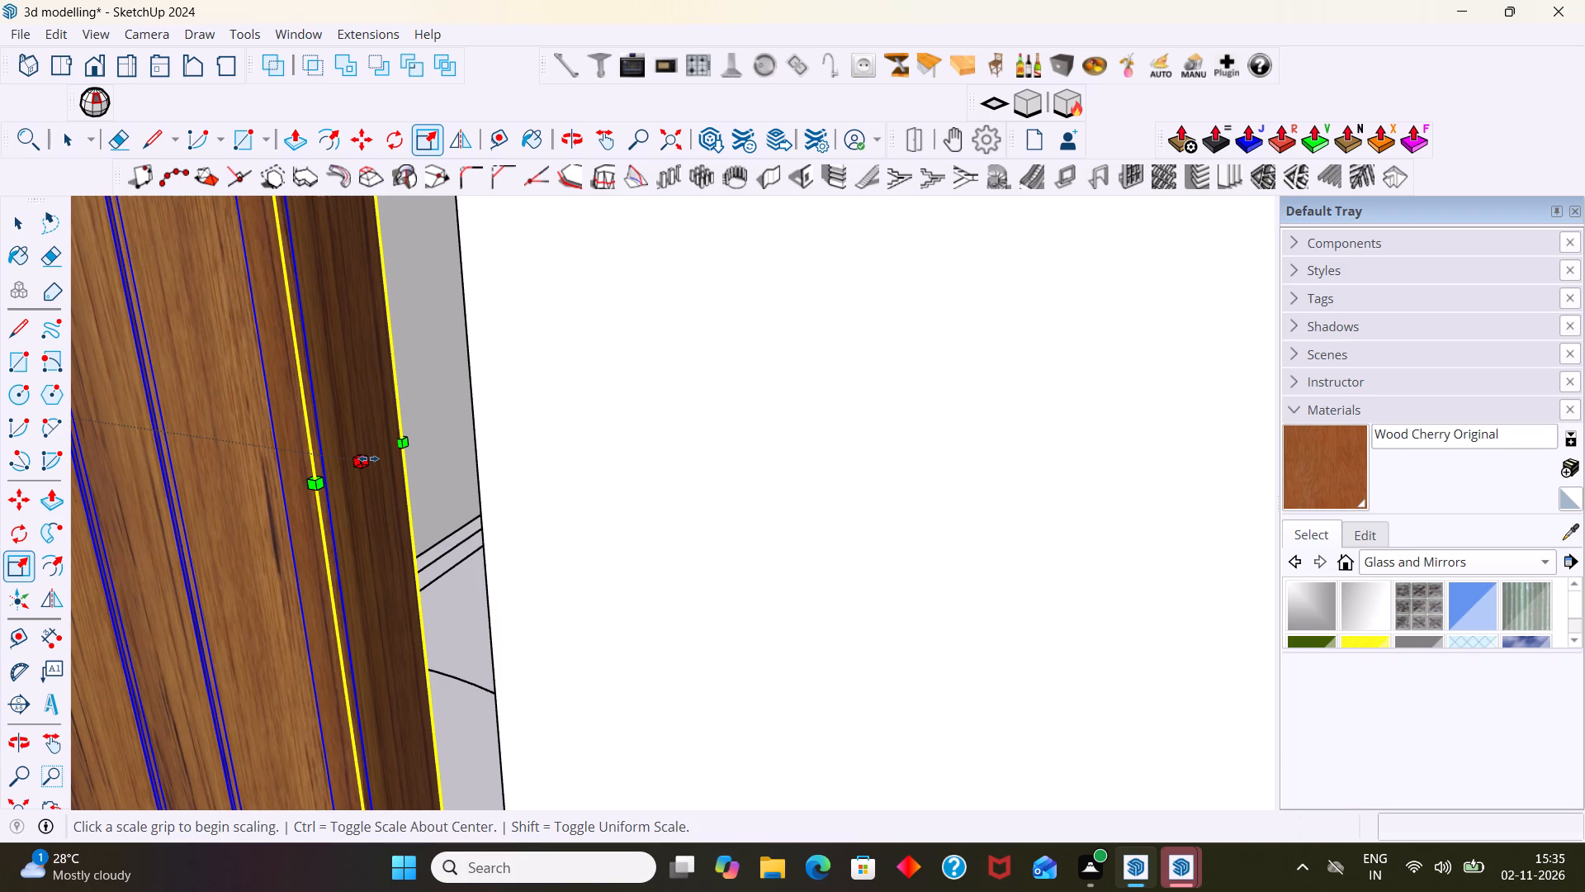
scroll(483, 478, up, 1)
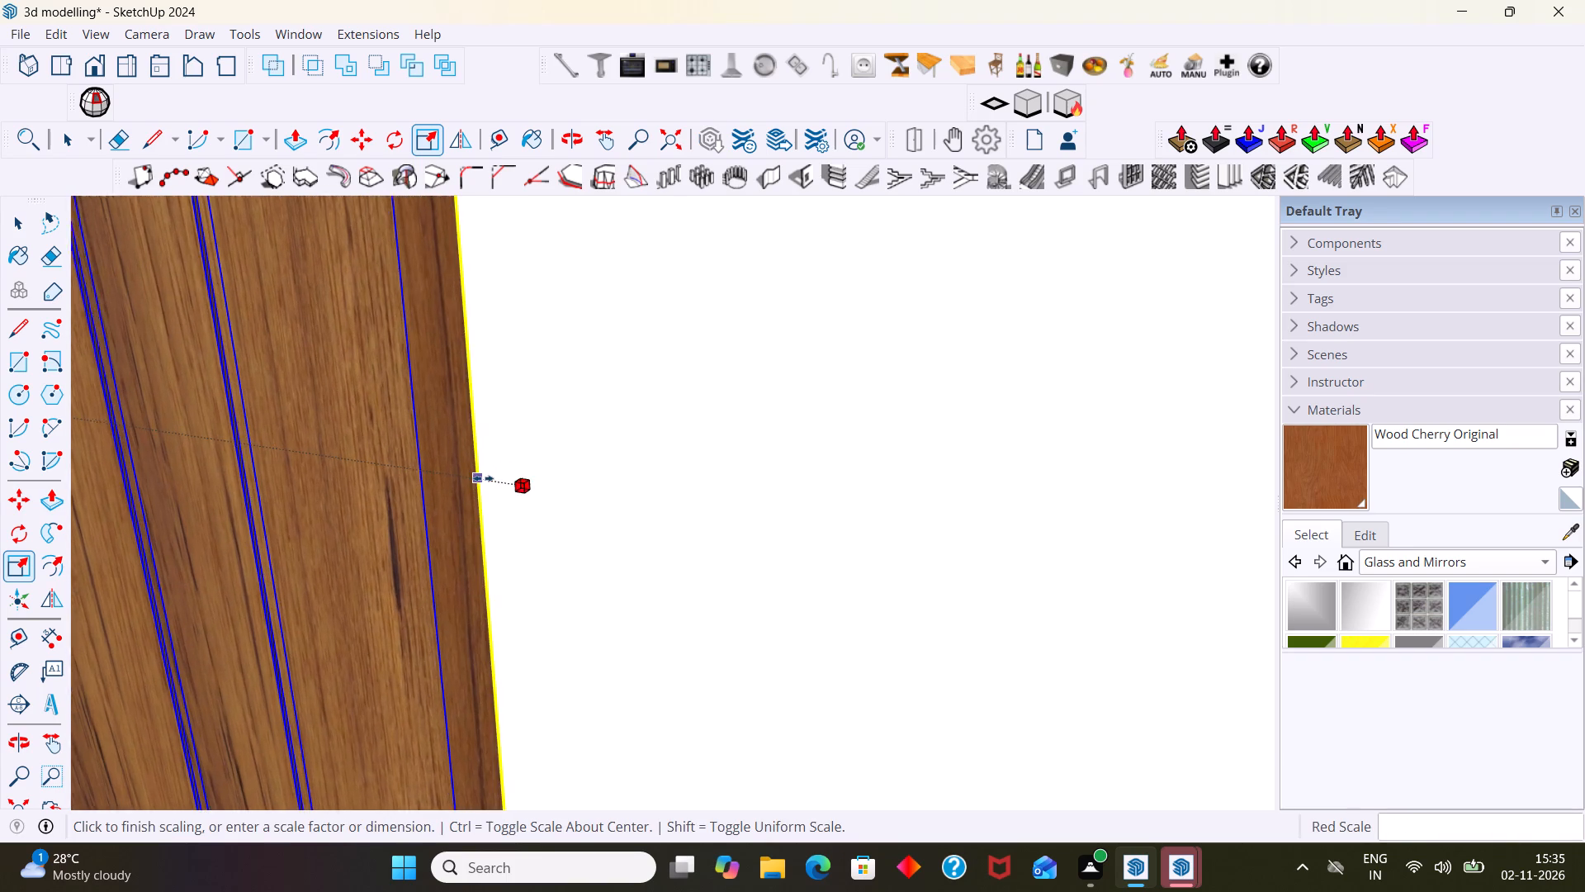
scroll(483, 478, up, 1)
middle_drag(483, 478, 599, 448)
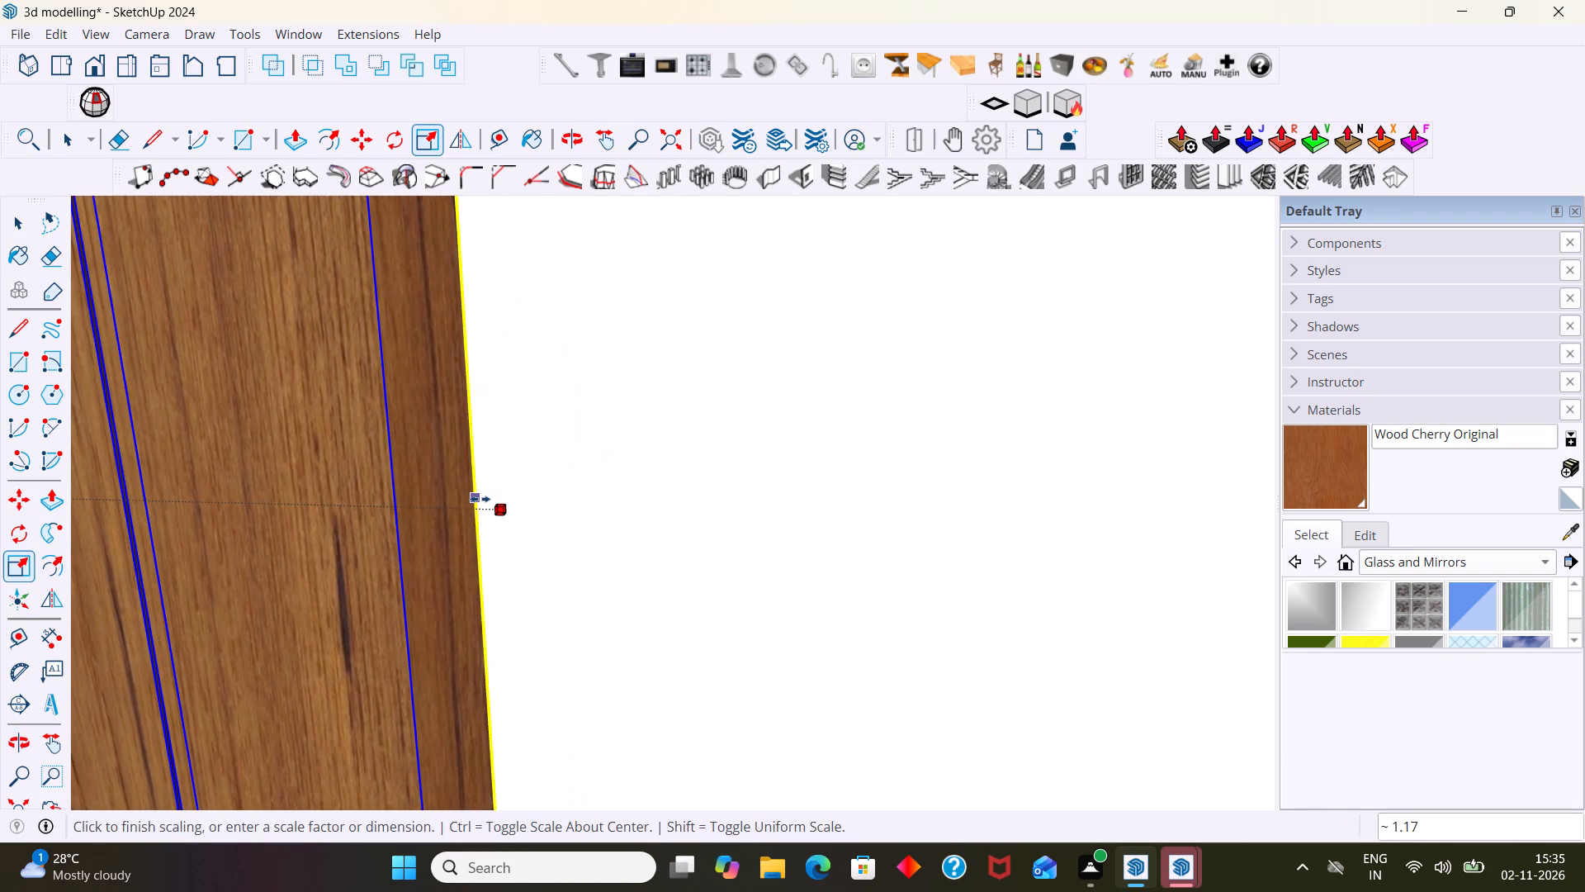
click(480, 501)
key(space)
scroll(534, 482, down, 13)
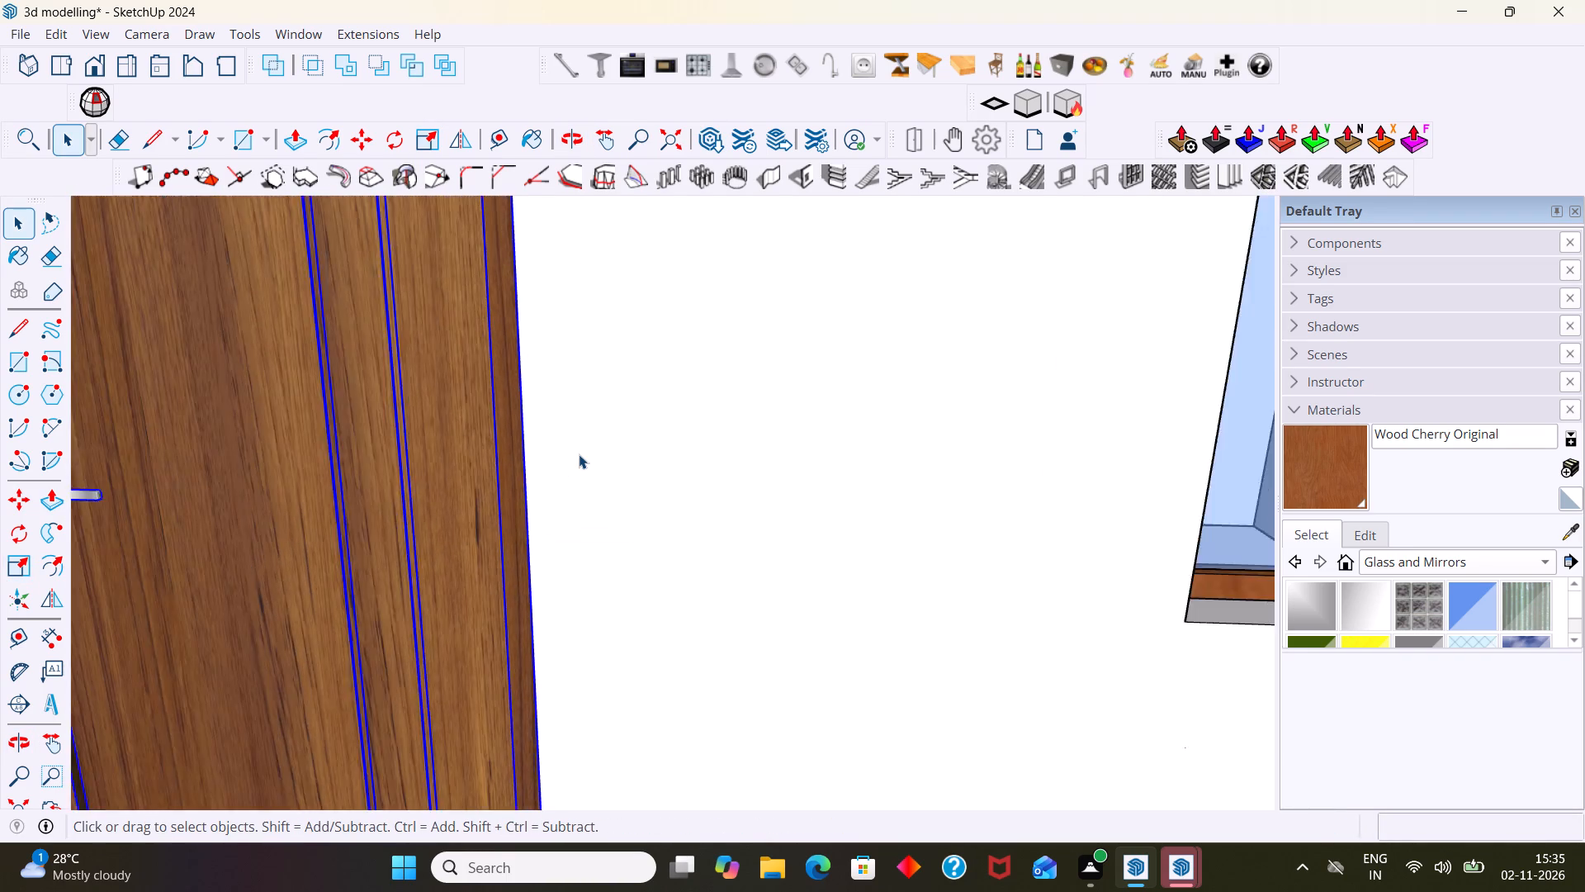
scroll(579, 454, down, 17)
click(589, 647)
scroll(582, 598, down, 8)
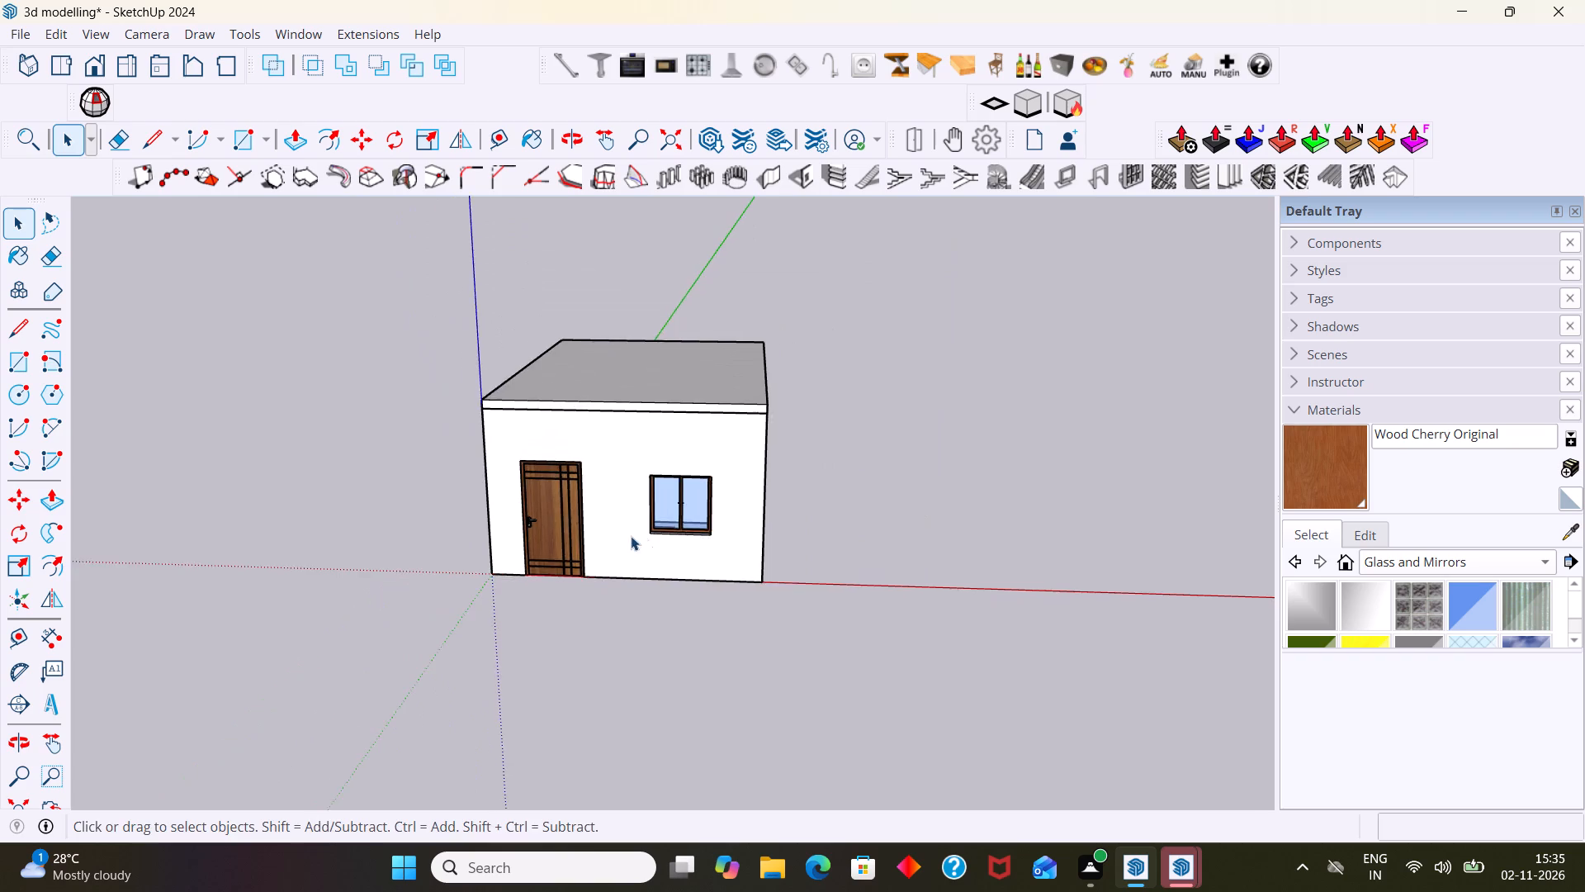
Examine the widened door's fit in the front opening, checking its top corner, both side edges and the base.
middle_drag(638, 531, 987, 519)
scroll(594, 572, up, 12)
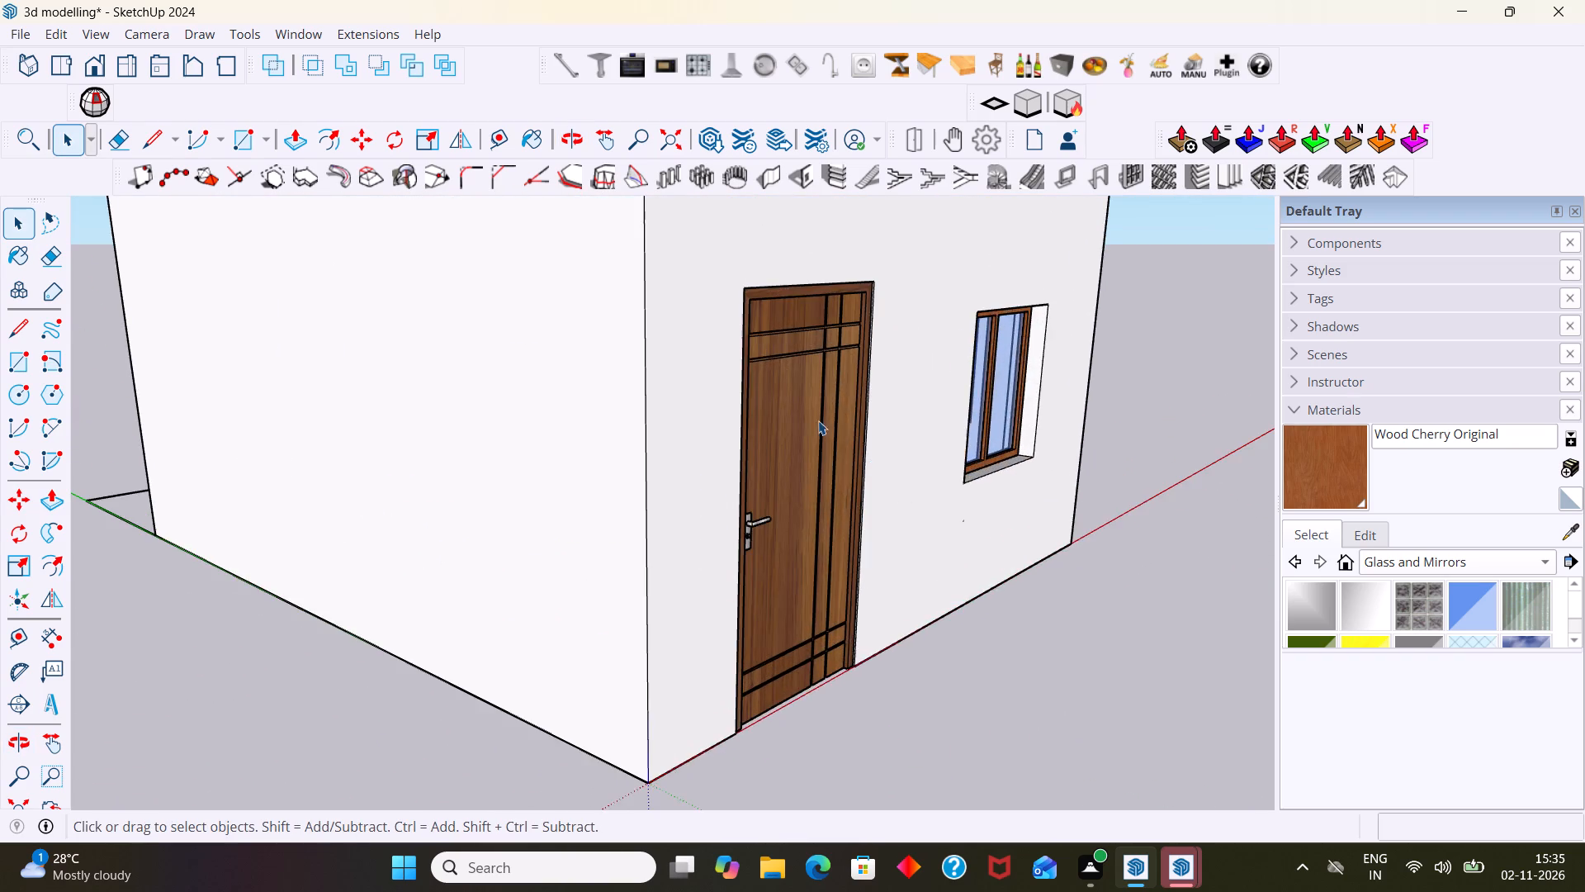
scroll(831, 411, up, 4)
scroll(821, 402, down, 6)
scroll(890, 287, up, 15)
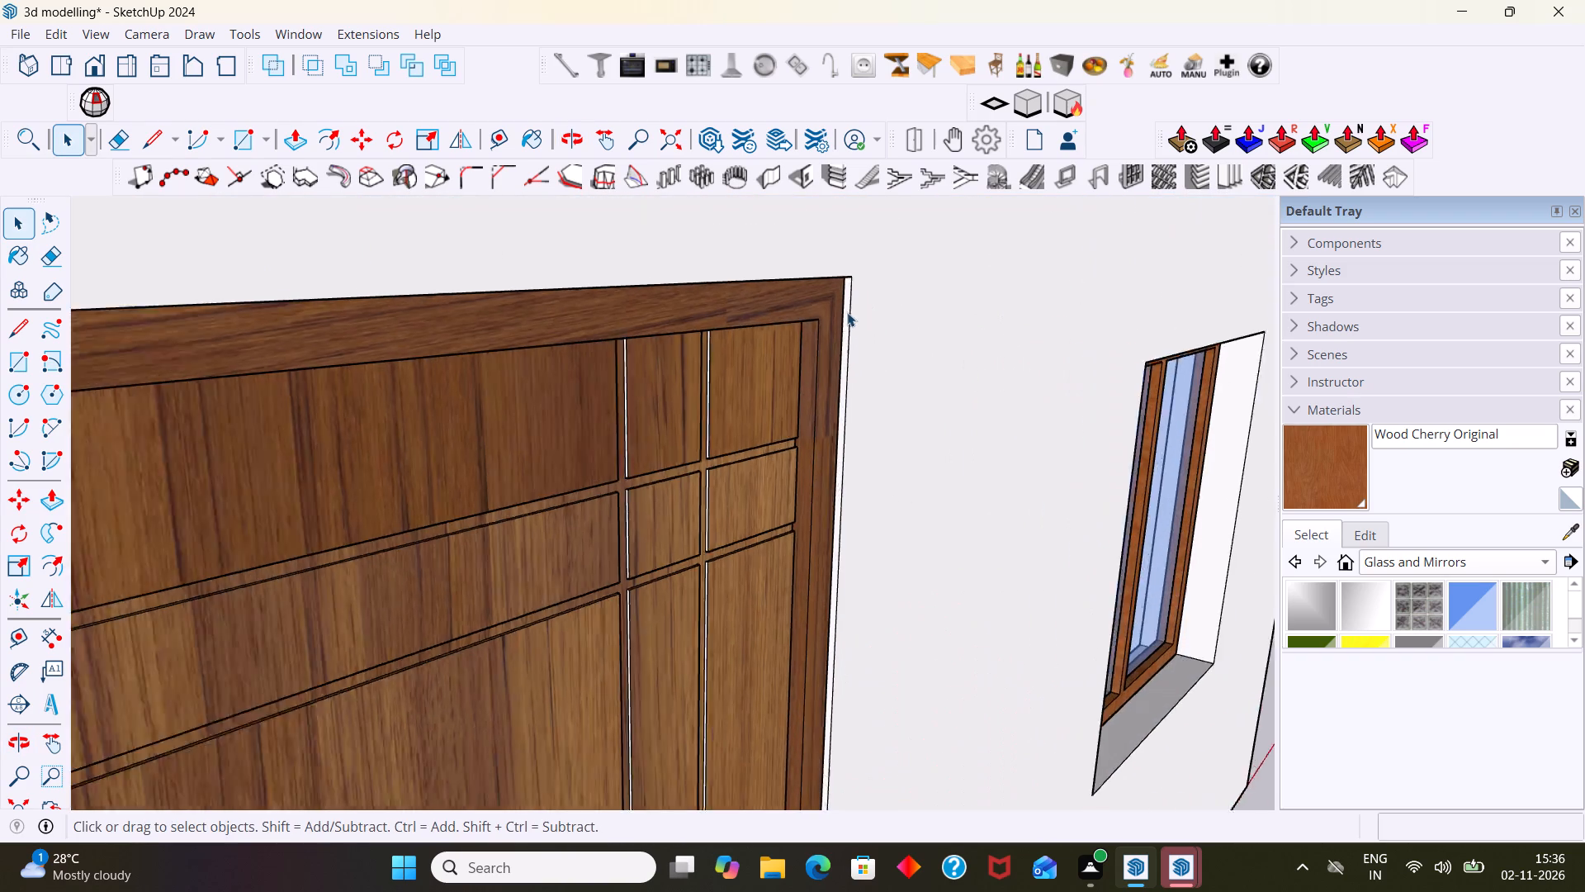
scroll(847, 312, up, 1)
middle_drag(846, 312, 911, 260)
scroll(911, 259, down, 6)
middle_drag(903, 324, 607, 356)
scroll(475, 420, down, 1)
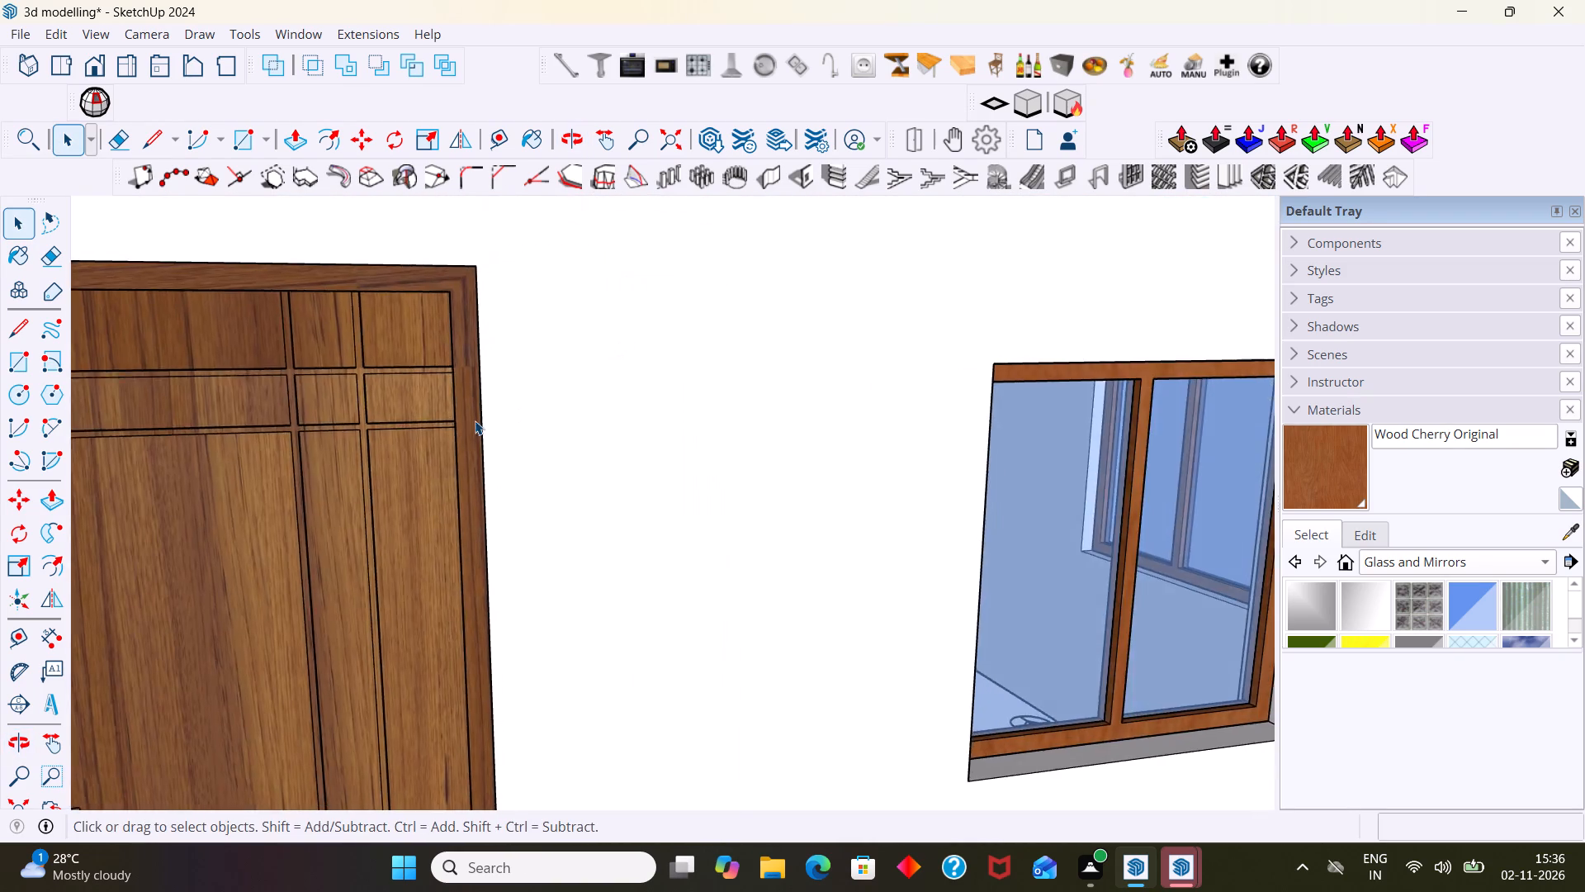
scroll(475, 420, down, 6)
shift+middle_drag(505, 439, 623, 341)
middle_drag(529, 392, 419, 470)
scroll(302, 518, up, 8)
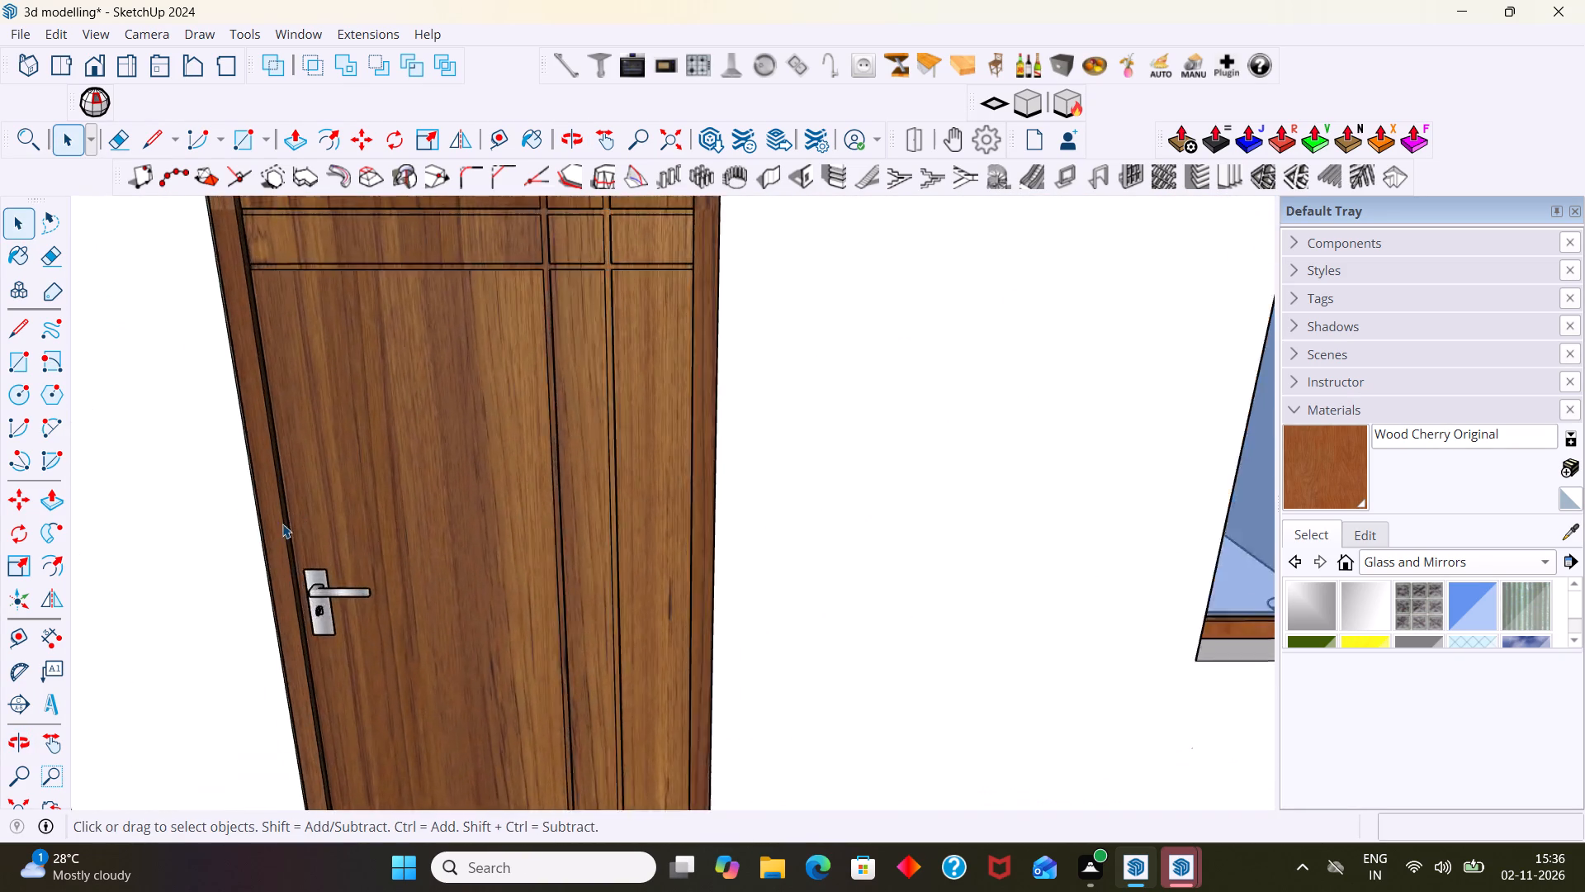
scroll(282, 524, up, 20)
scroll(282, 524, up, 2)
scroll(243, 552, down, 9)
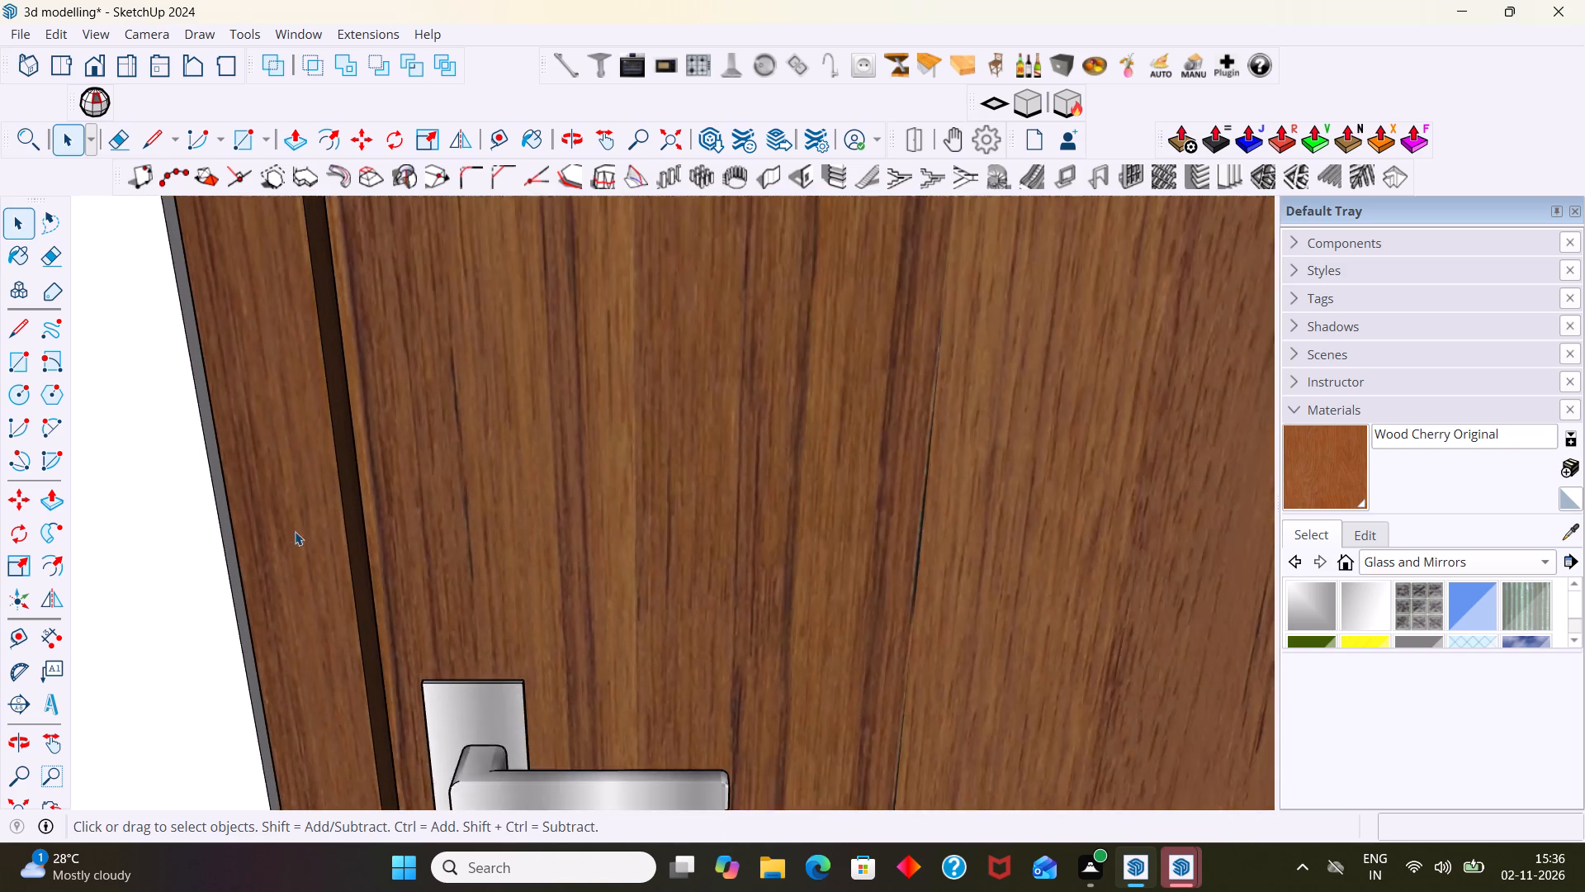
scroll(295, 531, down, 15)
middle_drag(341, 552, 377, 379)
scroll(383, 417, down, 8)
middle_drag(427, 639, 447, 539)
scroll(388, 598, up, 7)
middle_drag(419, 578, 416, 589)
scroll(428, 555, down, 11)
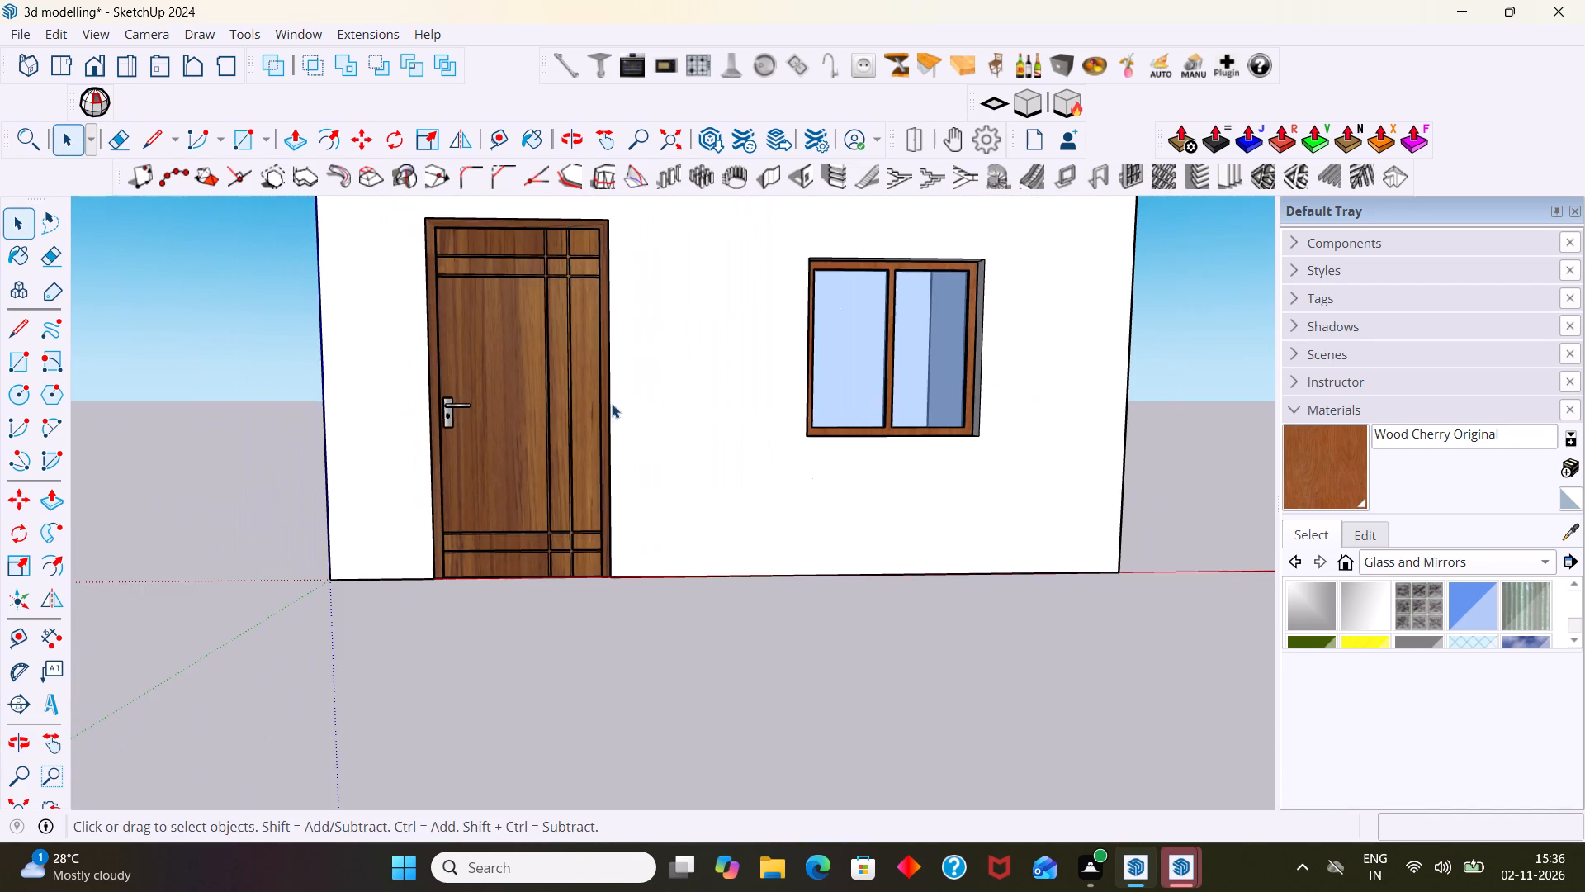
scroll(632, 240, down, 5)
middle_drag(679, 333, 674, 538)
scroll(660, 491, down, 6)
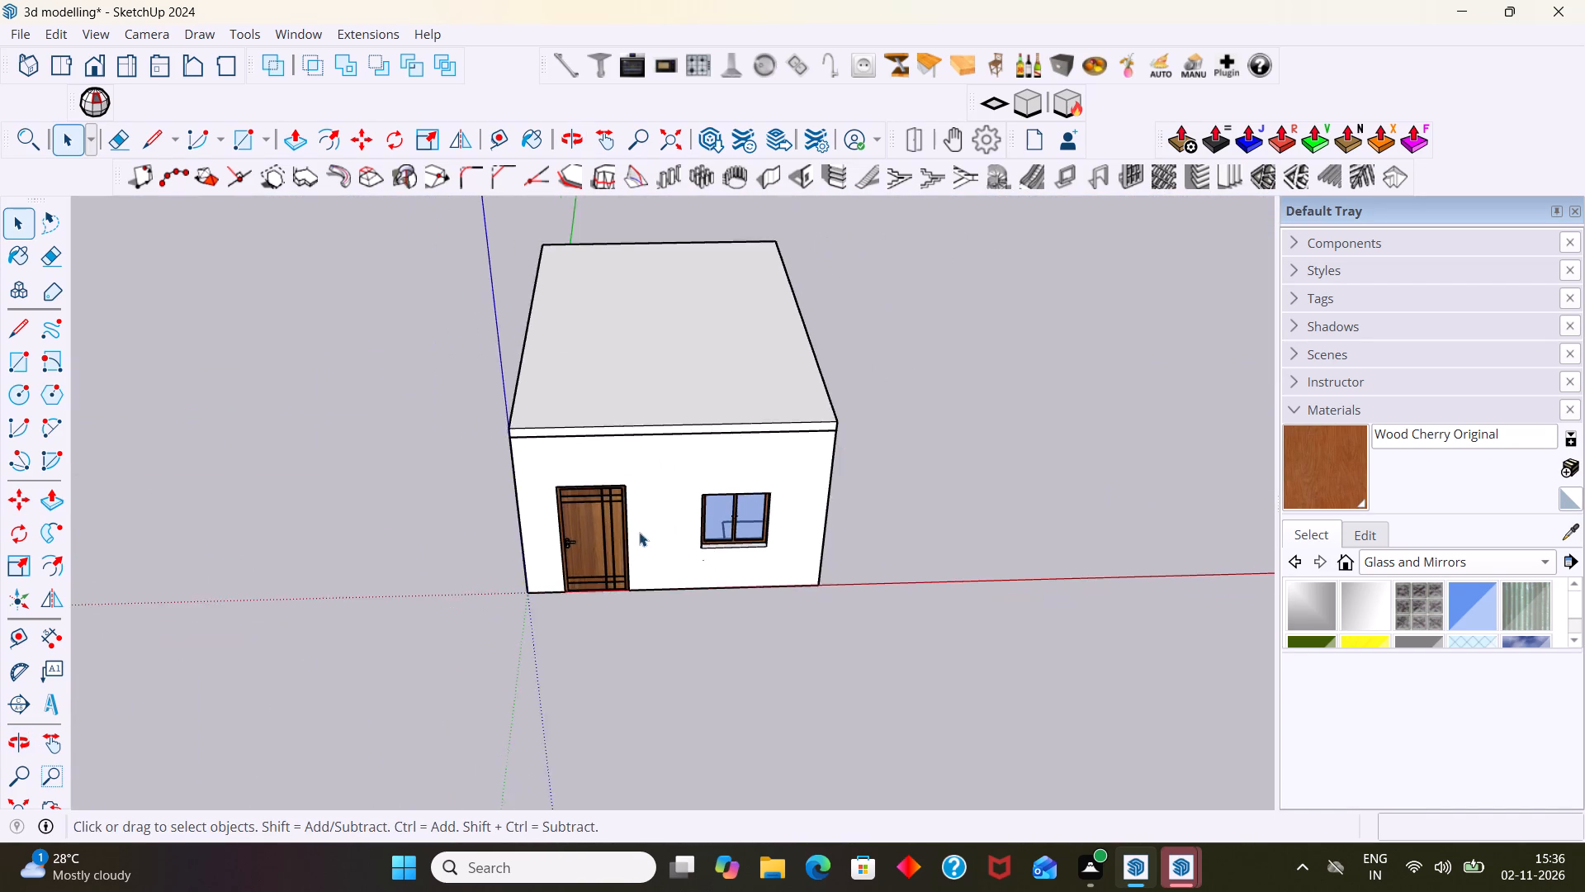
Hide the roof group of the house.
middle_drag(639, 539, 648, 586)
click(647, 444)
right_click(647, 436)
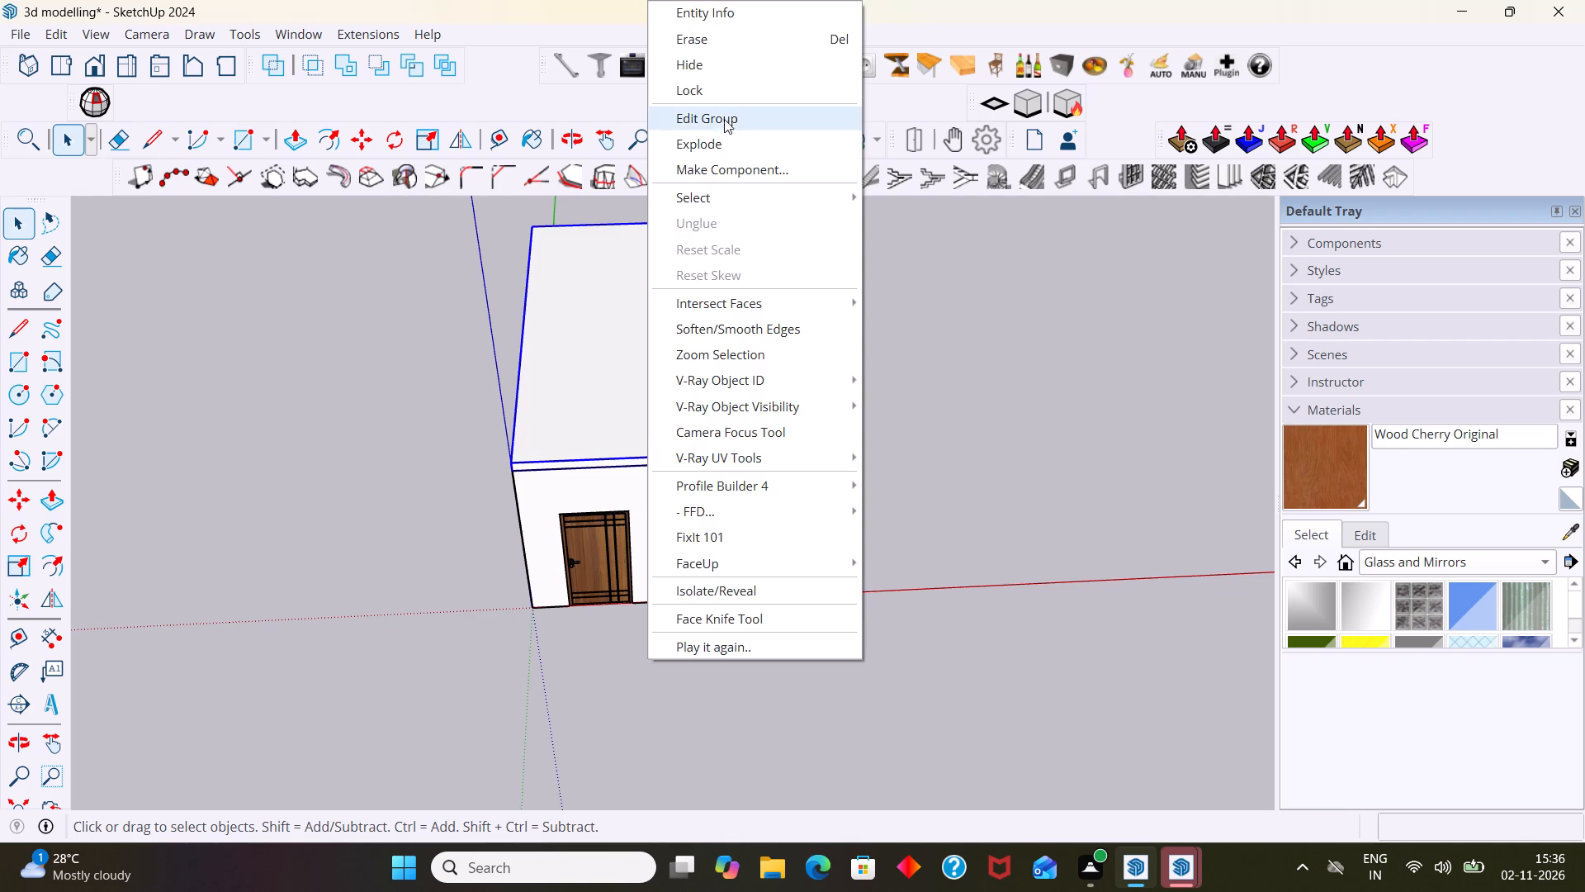
click(707, 69)
Examine the interior rooms and door openings from above, including the front door seen from inside.
scroll(591, 371, up, 5)
middle_drag(575, 453, 658, 605)
scroll(639, 464, up, 2)
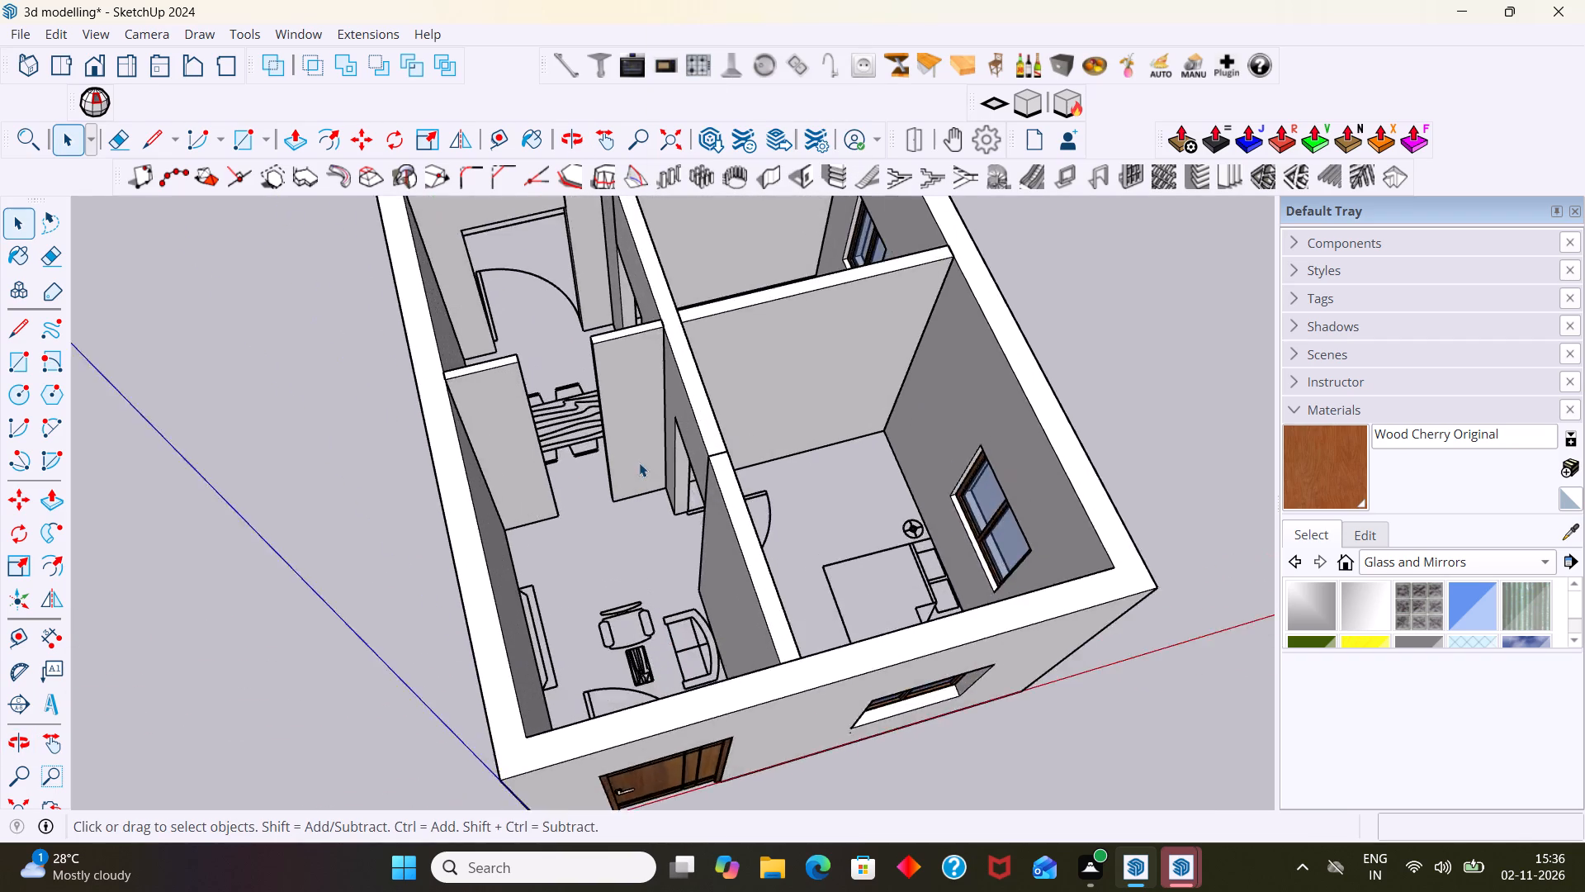
scroll(639, 463, up, 3)
scroll(620, 496, down, 11)
middle_drag(687, 605, 626, 552)
scroll(636, 599, up, 2)
scroll(636, 599, down, 2)
middle_drag(630, 603, 1307, 586)
scroll(834, 466, up, 2)
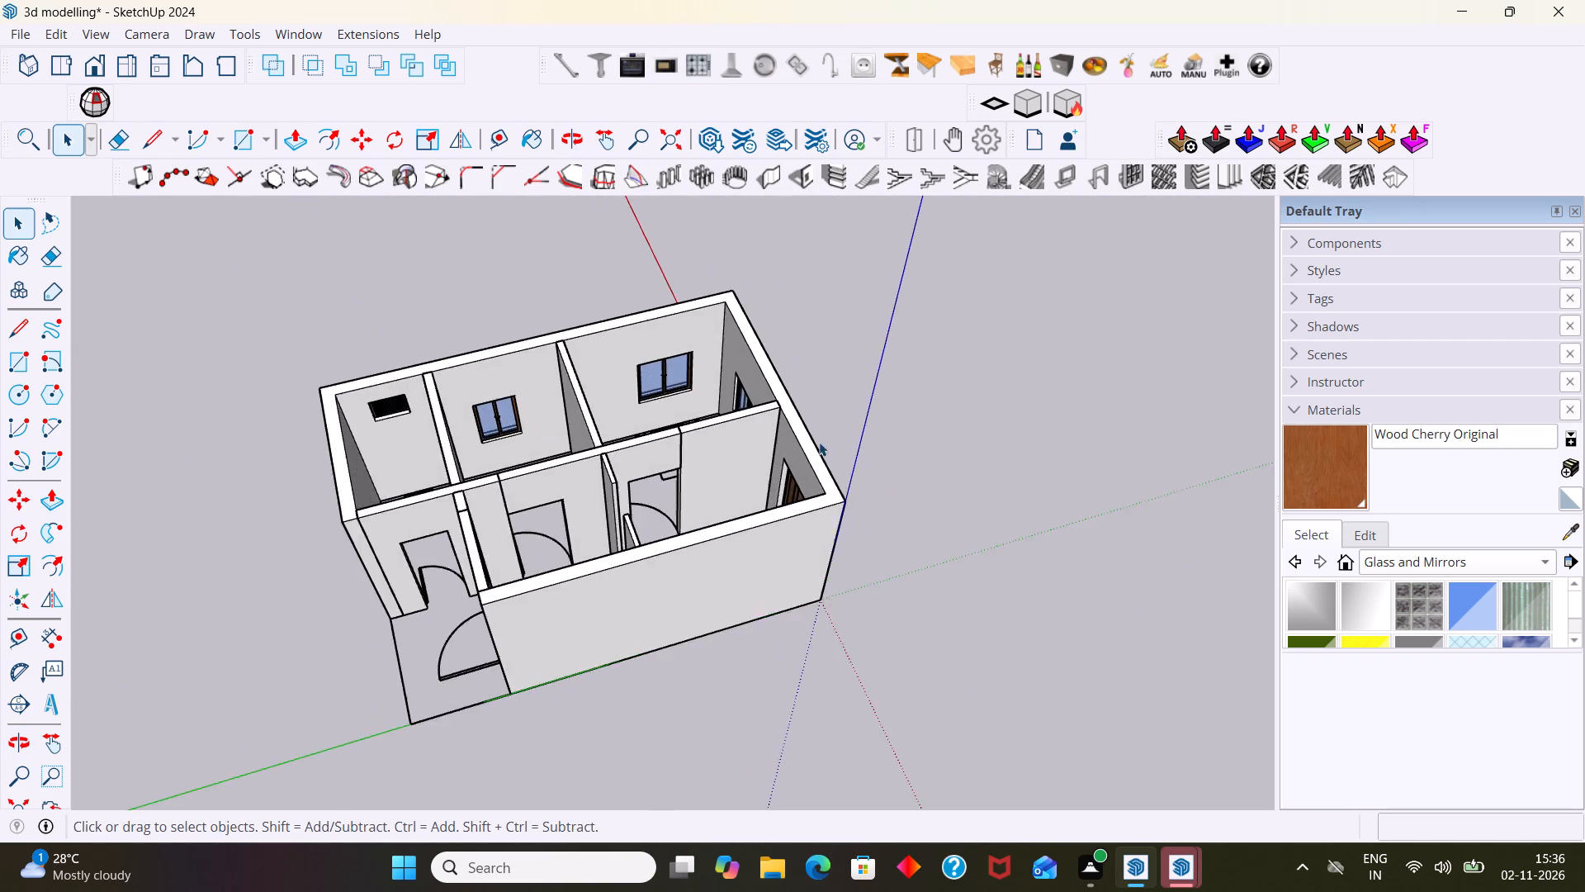
scroll(819, 442, up, 5)
middle_drag(796, 506, 882, 557)
scroll(724, 493, up, 8)
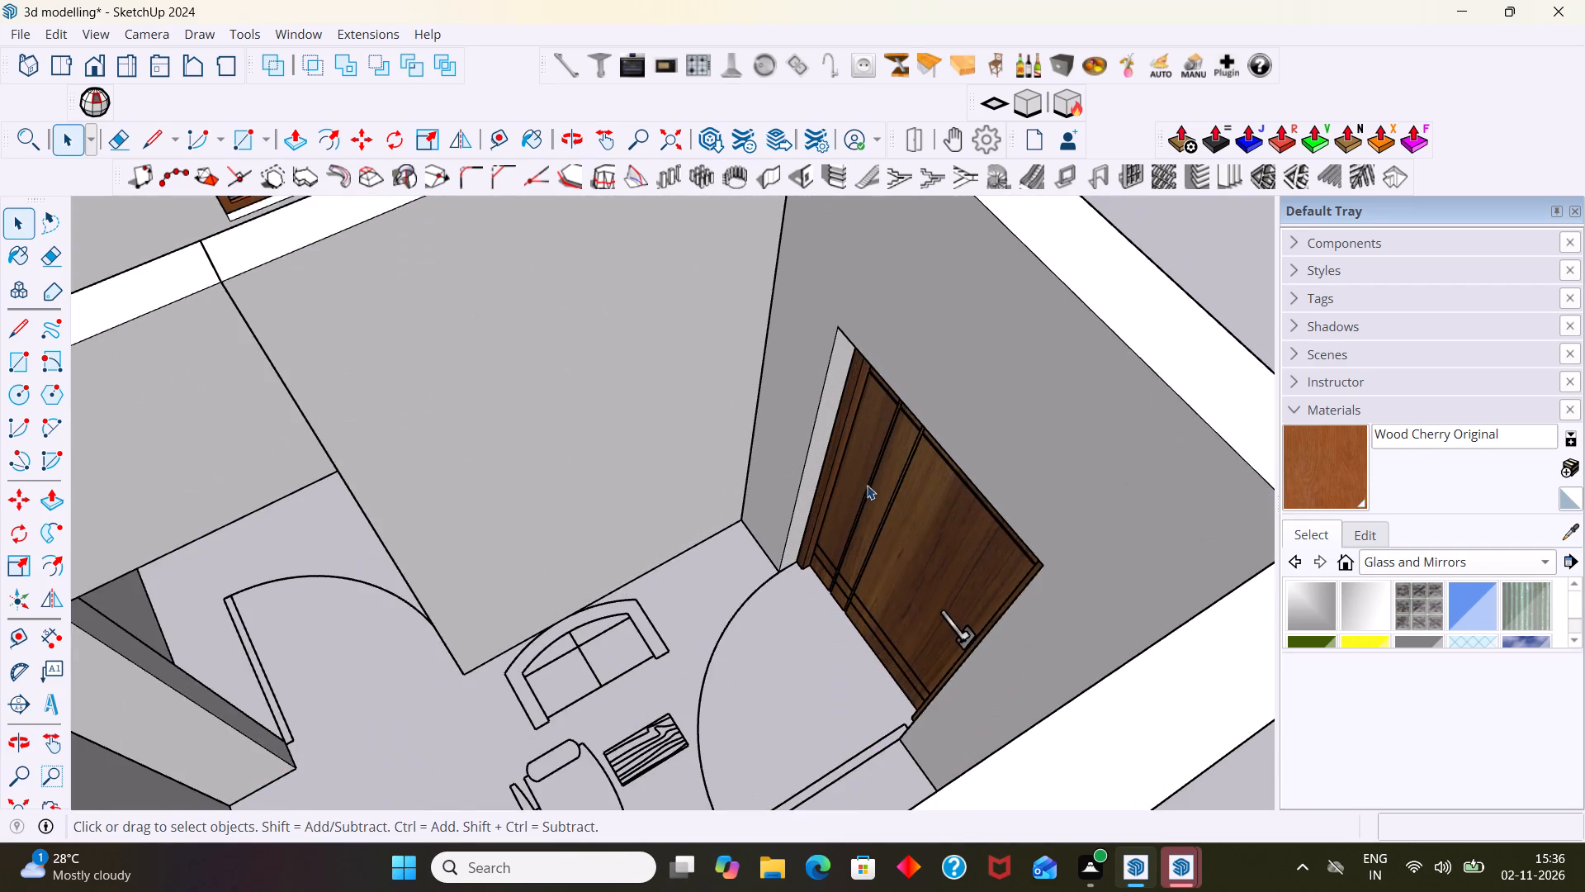
scroll(865, 485, down, 15)
middle_drag(917, 526, 599, 464)
scroll(600, 460, down, 3)
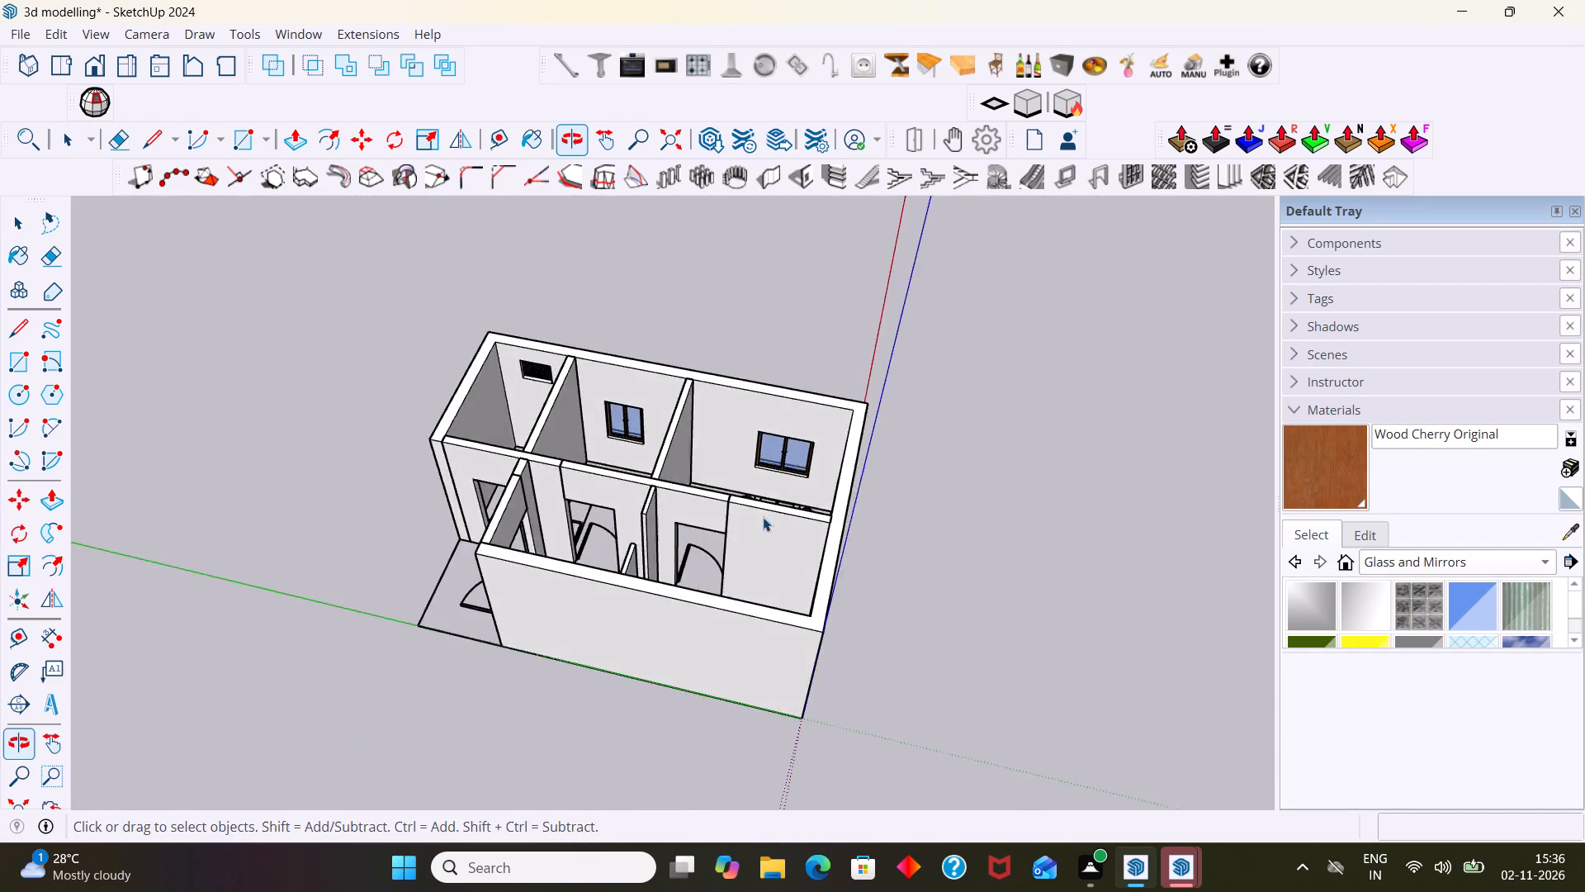
scroll(763, 517, down, 6)
middle_drag(810, 586, 580, 463)
scroll(700, 572, up, 6)
Copy the front door from its bottom corner to an open spot outside the rear of the house.
click(718, 610)
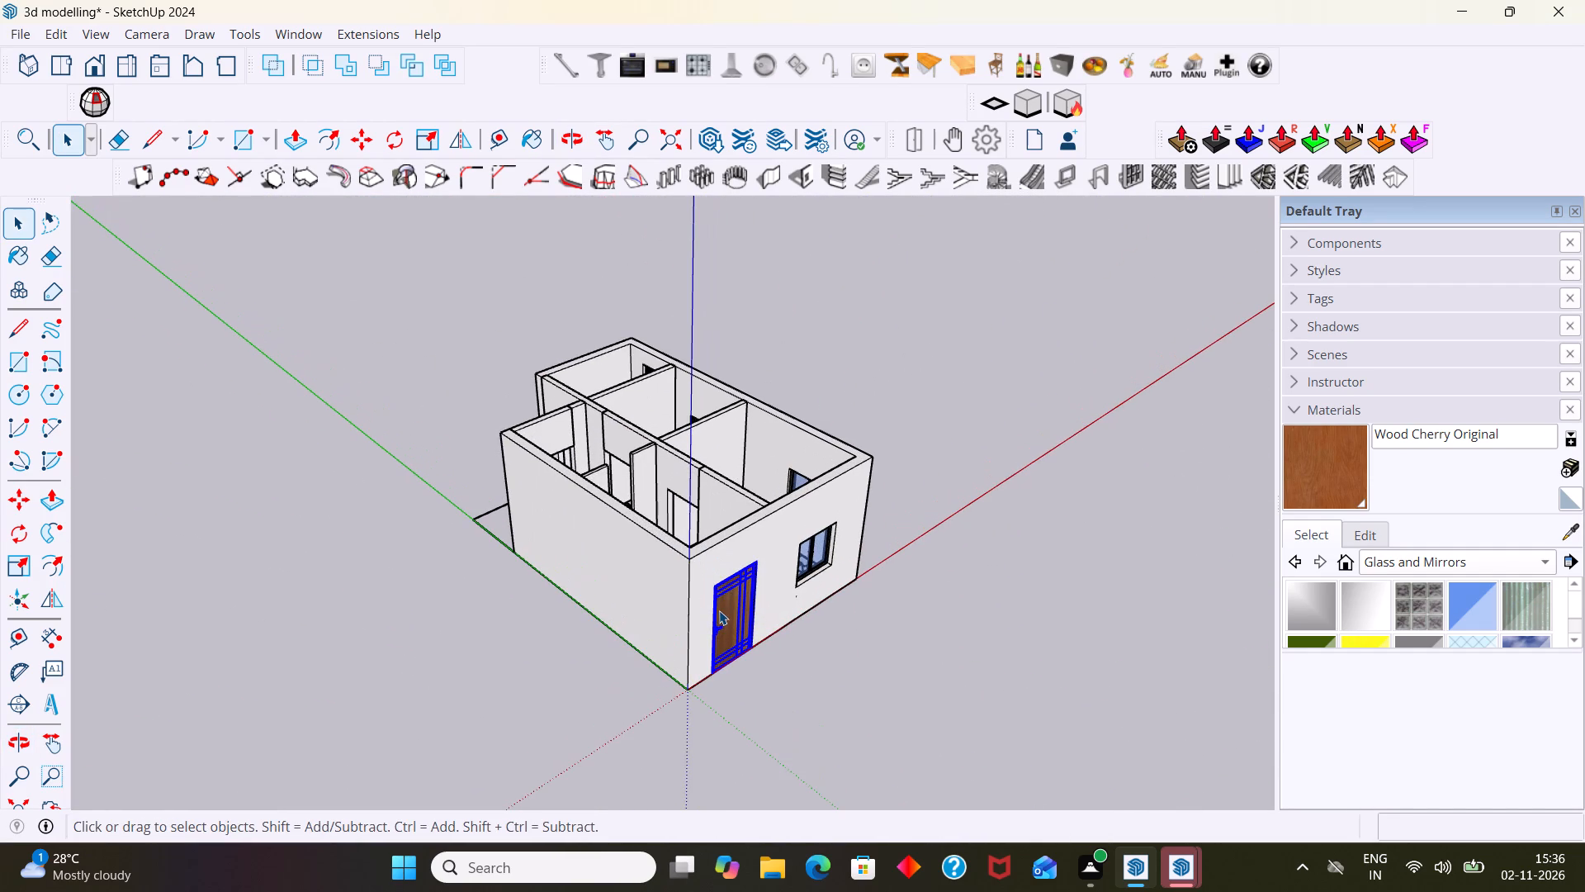
key(m)
click(717, 675)
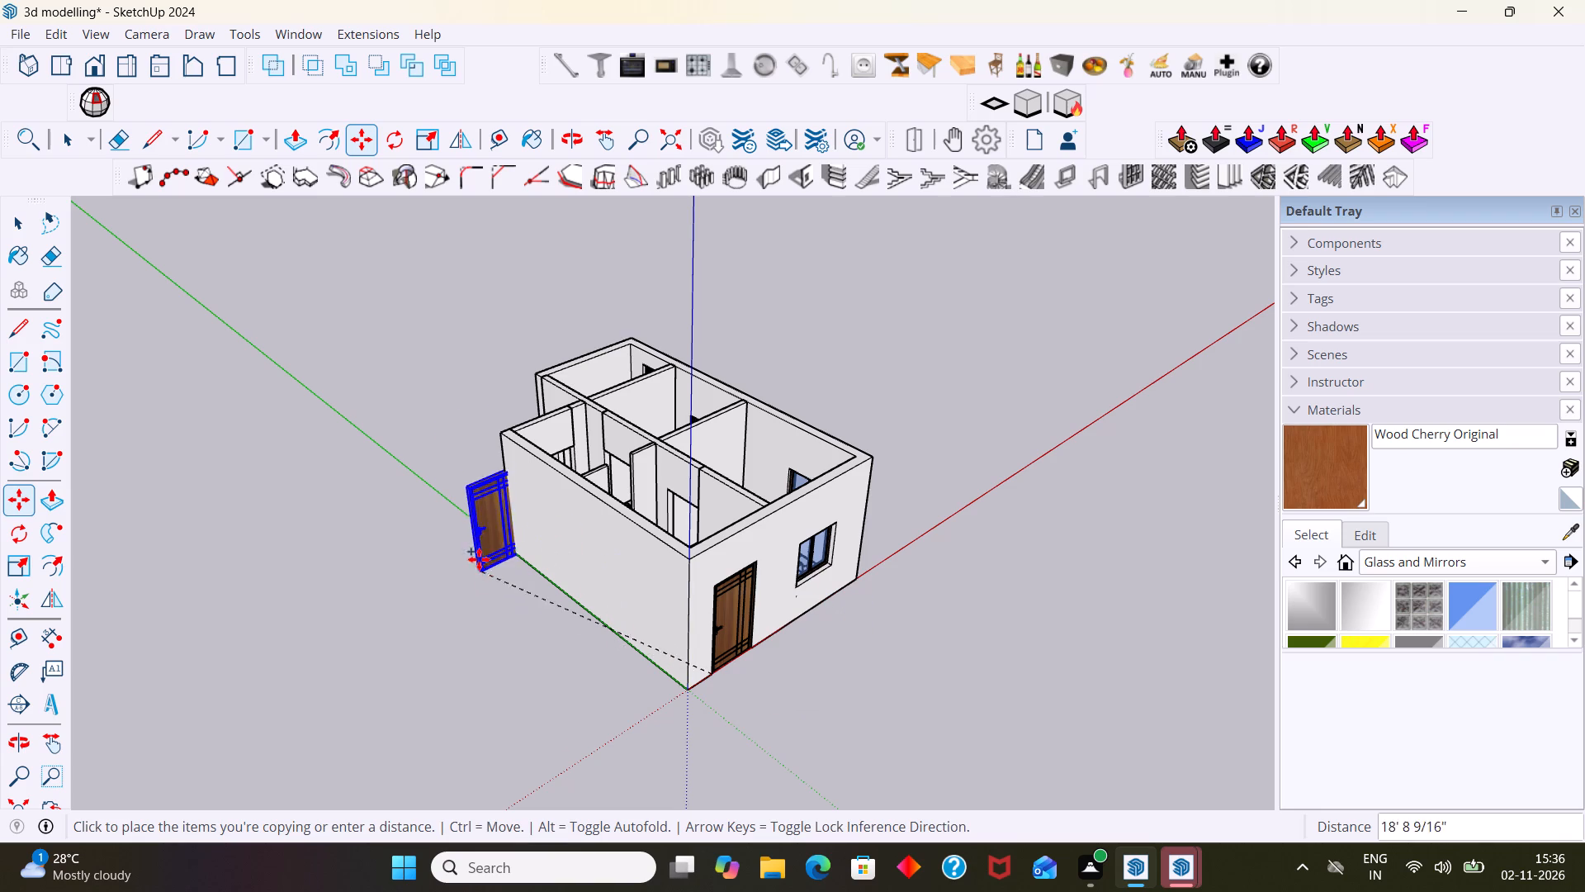
click(449, 484)
scroll(480, 505, down, 2)
middle_drag(519, 551, 878, 501)
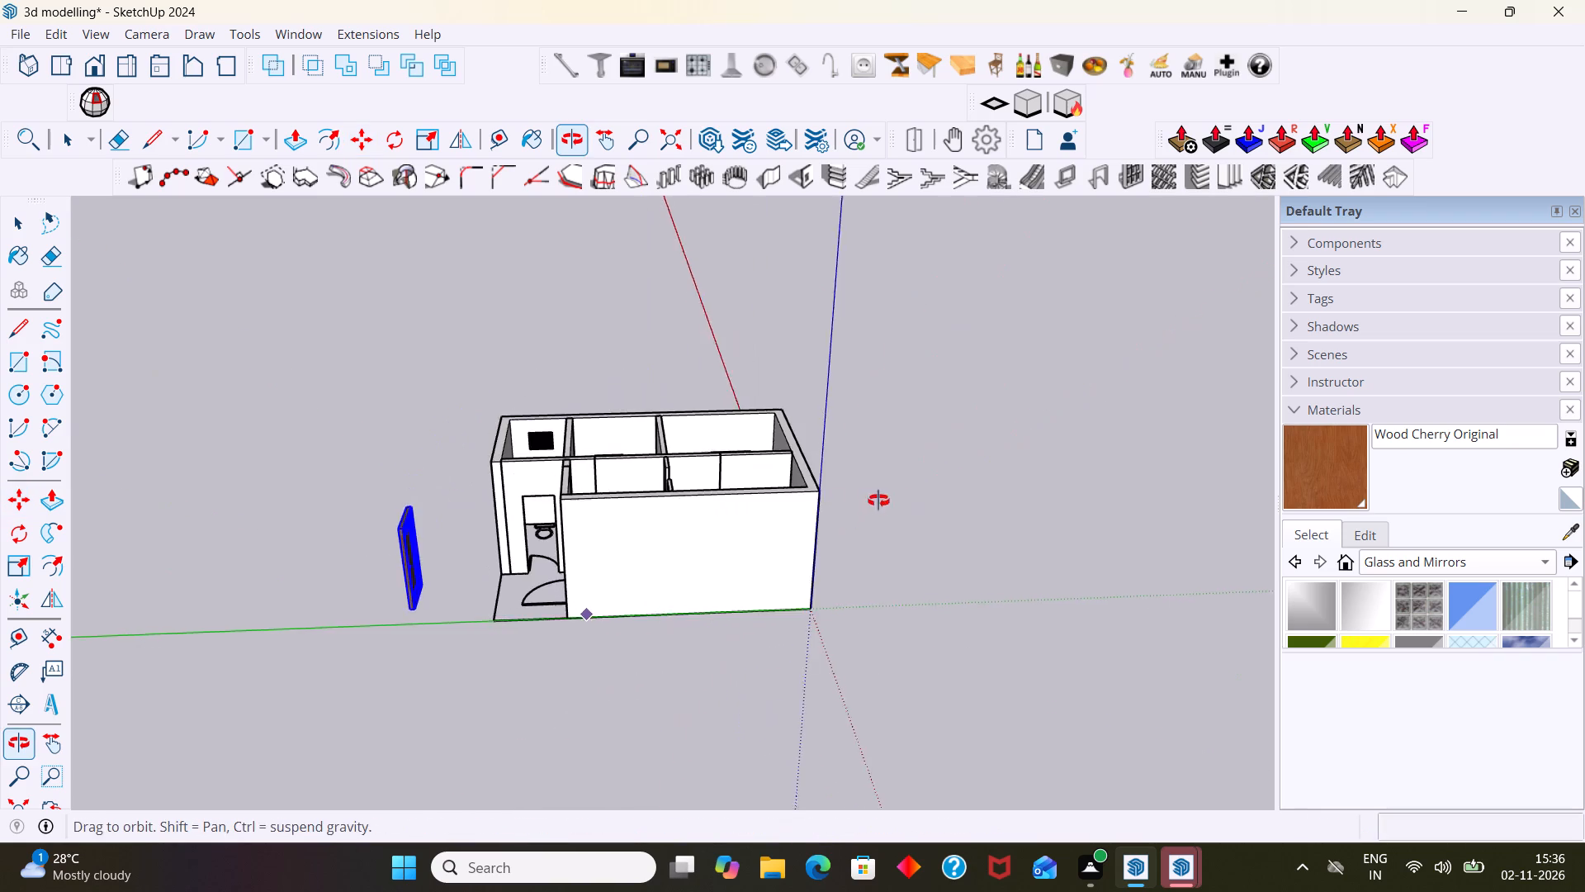
middle_drag(878, 501, 878, 500)
scroll(617, 519, down, 10)
middle_drag(566, 531, 726, 537)
scroll(621, 574, up, 6)
key(space)
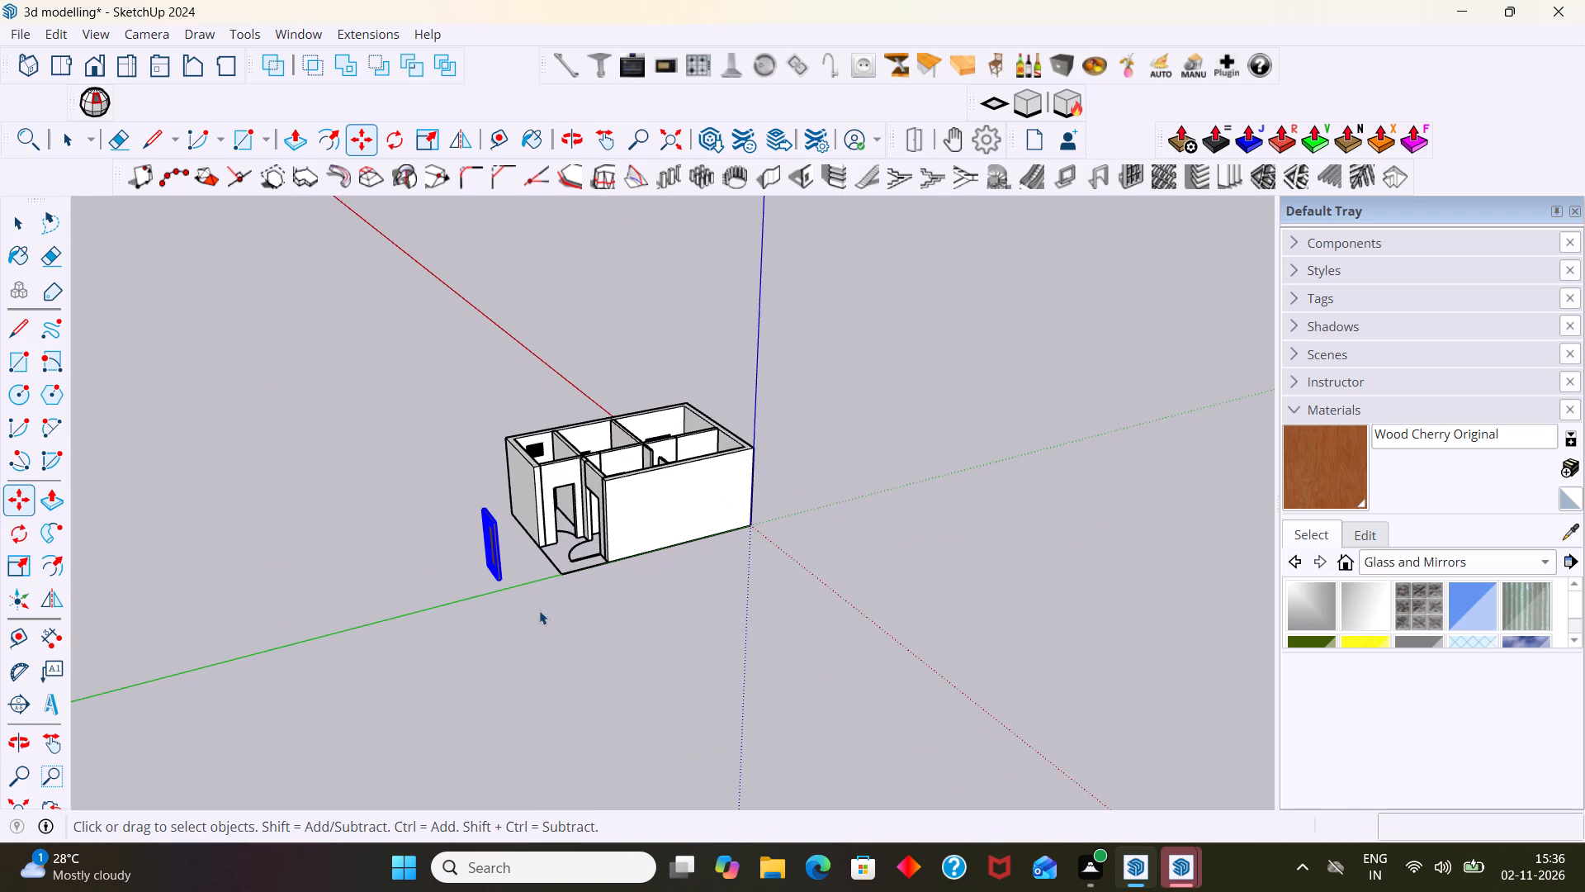
click(362, 526)
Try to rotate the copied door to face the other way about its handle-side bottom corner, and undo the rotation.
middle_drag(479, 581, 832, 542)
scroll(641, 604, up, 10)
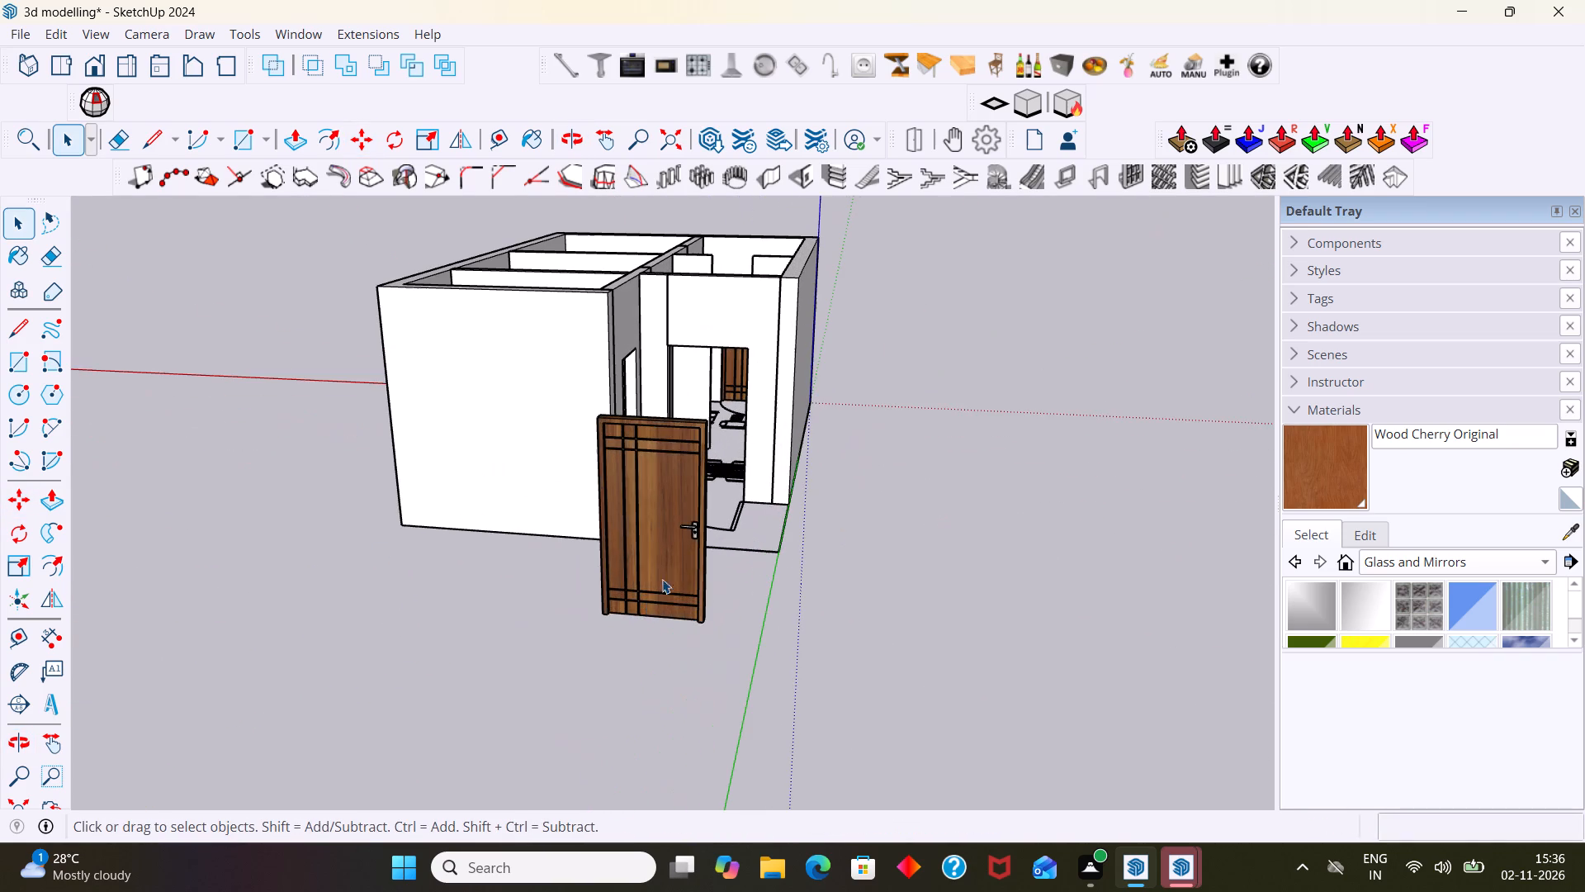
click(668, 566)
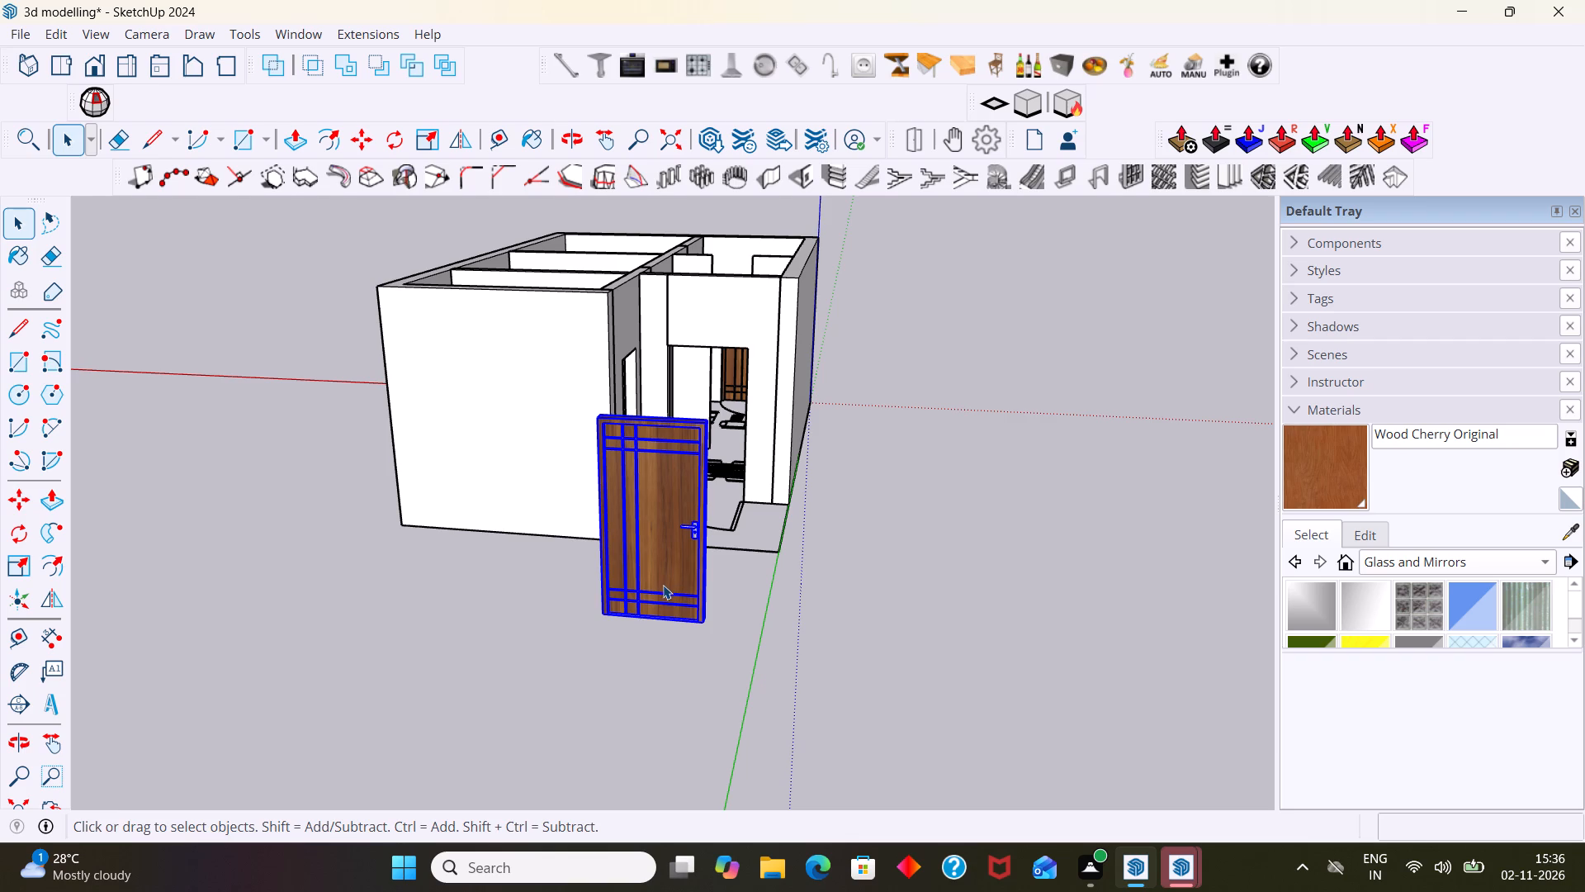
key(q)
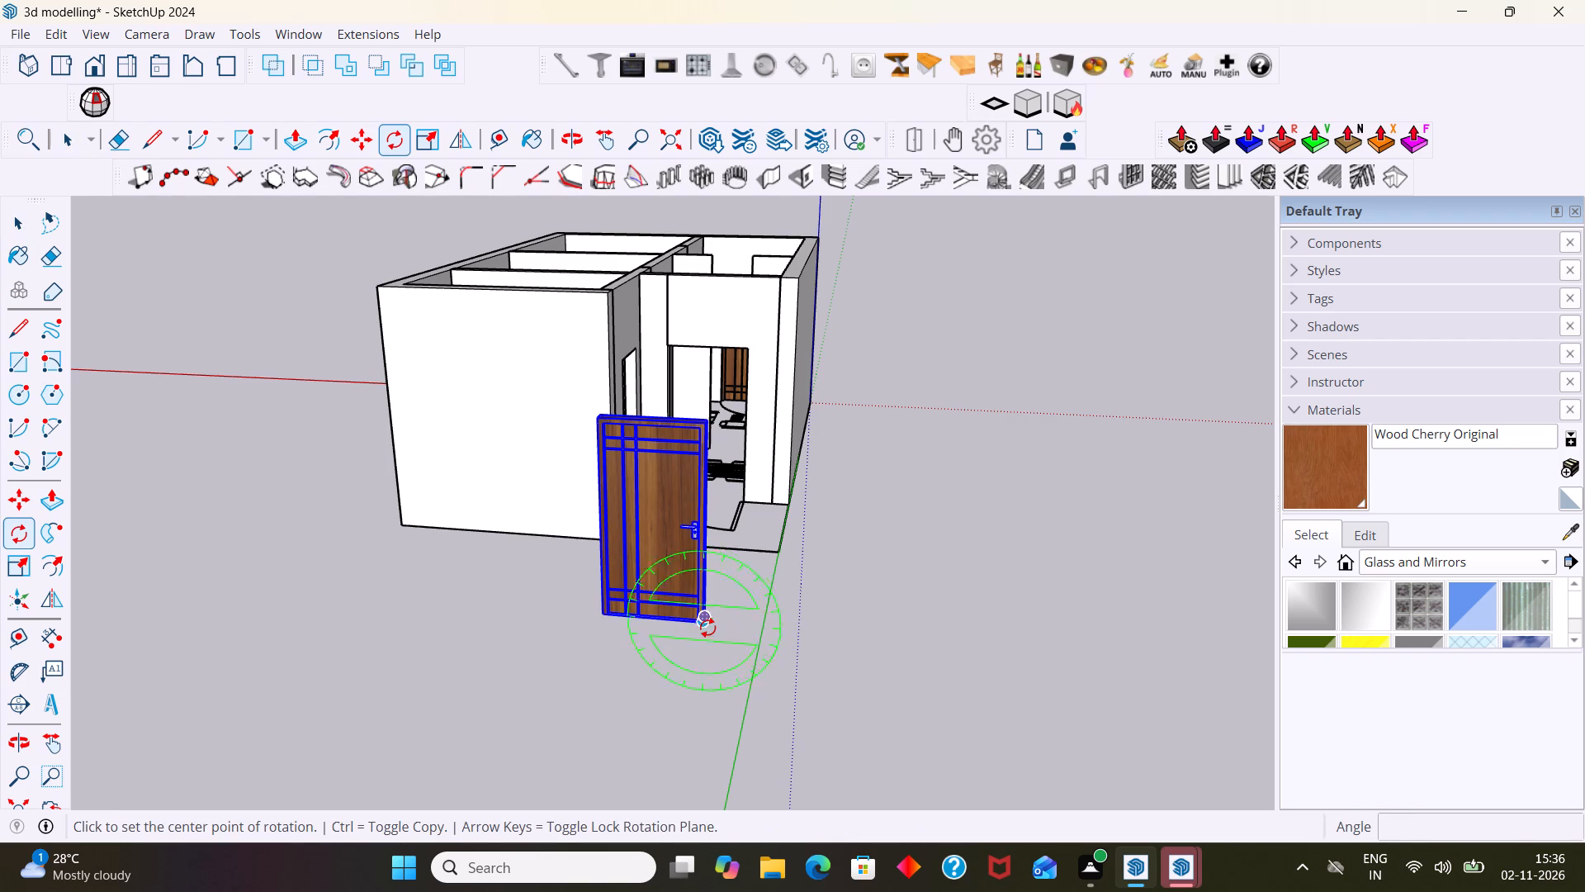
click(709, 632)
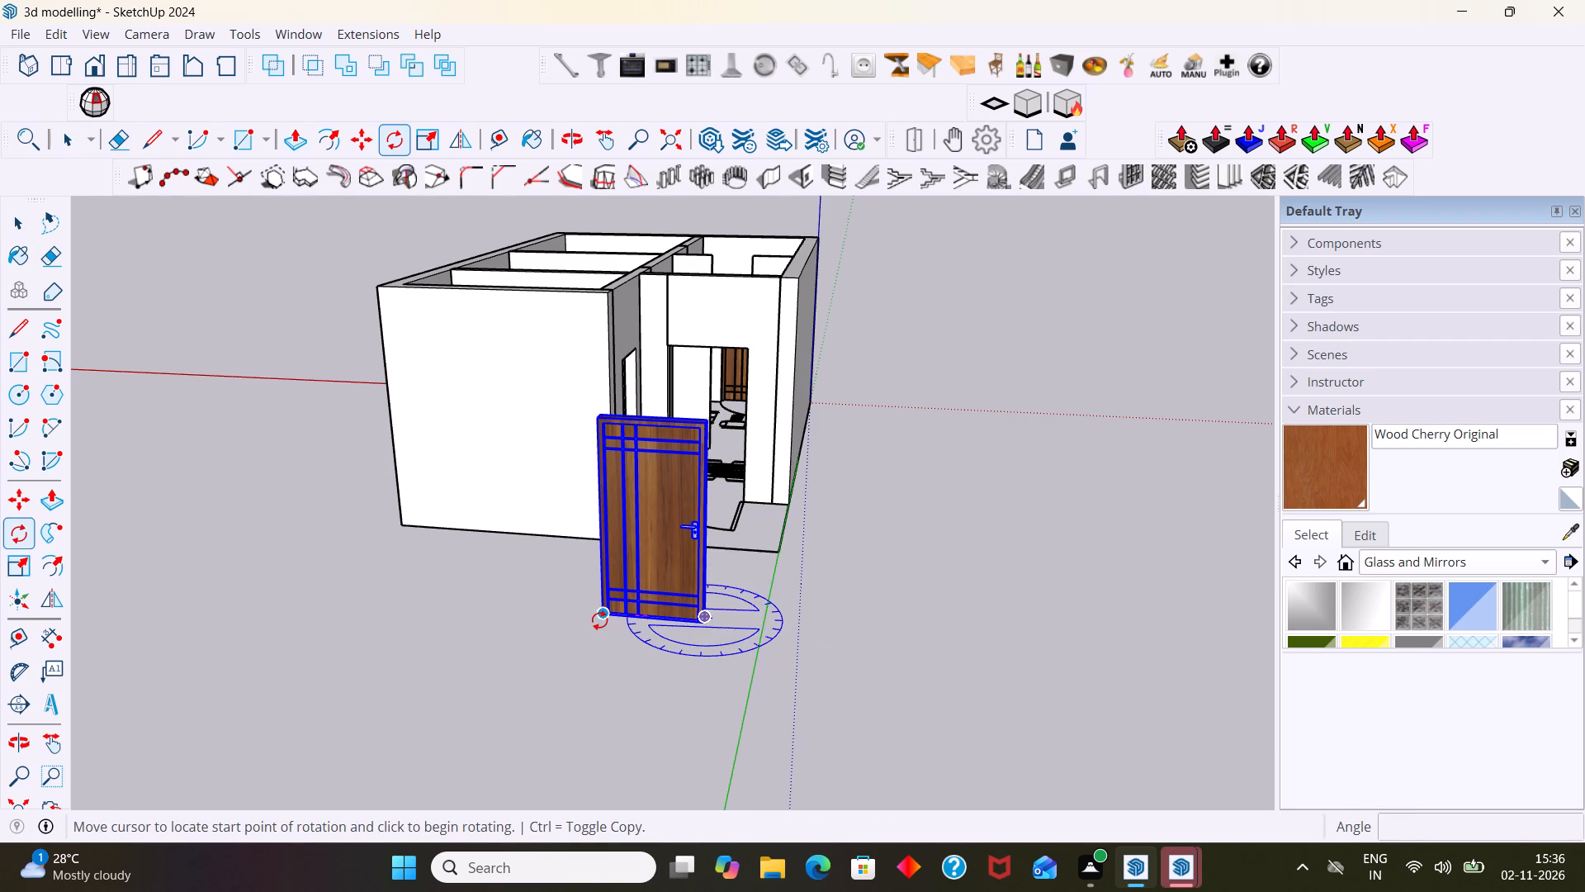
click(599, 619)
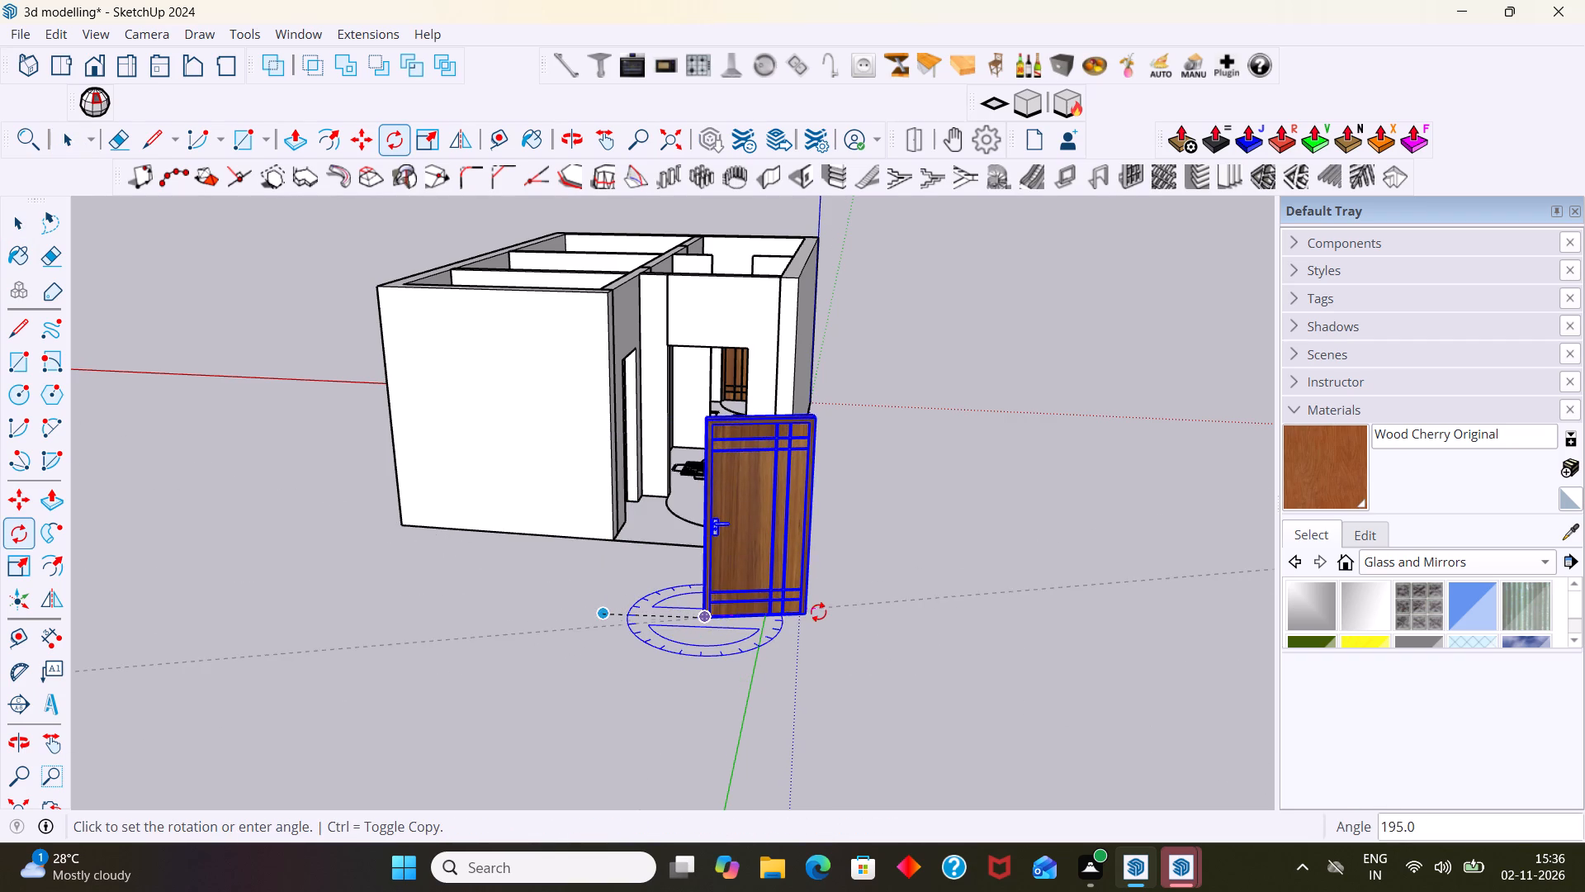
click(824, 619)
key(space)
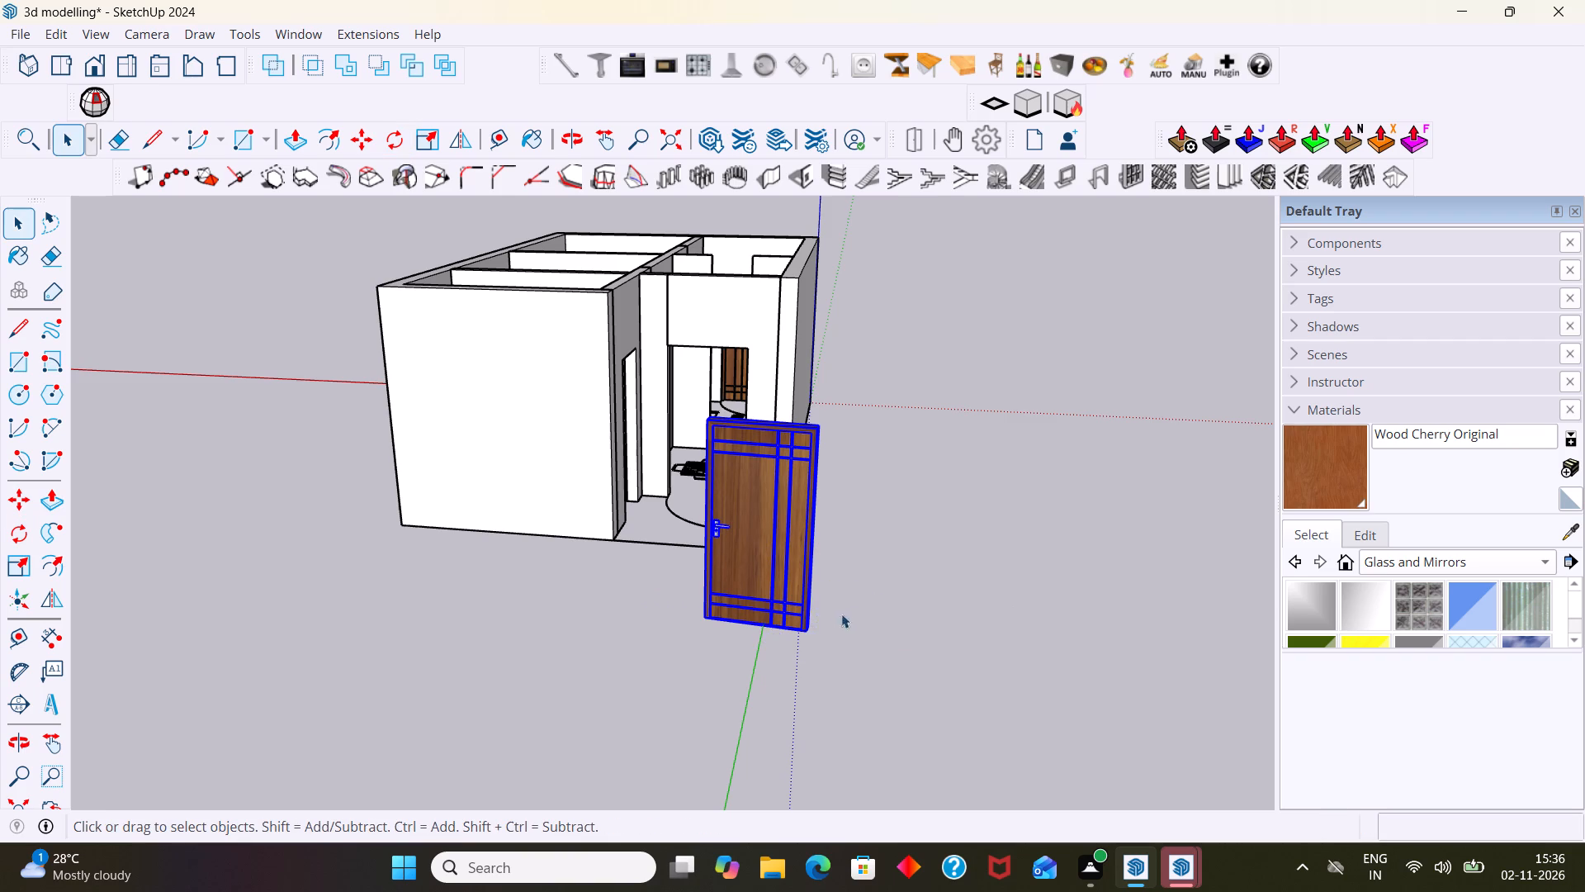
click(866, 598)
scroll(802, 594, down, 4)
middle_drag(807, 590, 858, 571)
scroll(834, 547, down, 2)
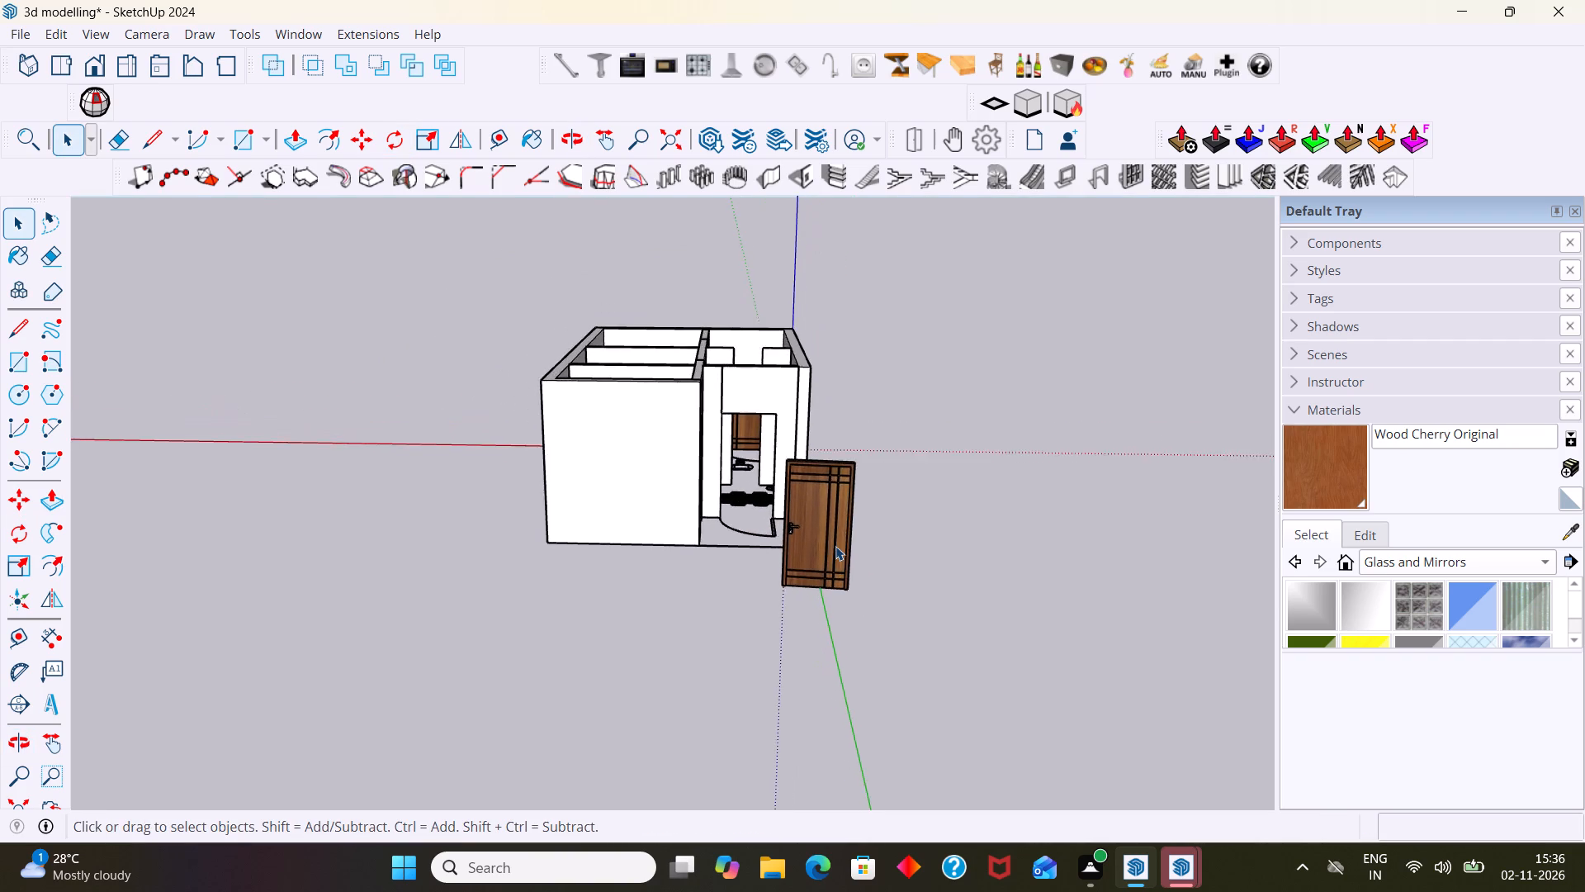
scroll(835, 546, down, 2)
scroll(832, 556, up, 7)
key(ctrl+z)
Rotate the copied door 180 degrees about the vertical axis at its bottom corner opposite the handle.
scroll(733, 588, up, 3)
scroll(724, 594, down, 1)
middle_drag(723, 595, 722, 620)
scroll(716, 612, up, 3)
click(715, 610)
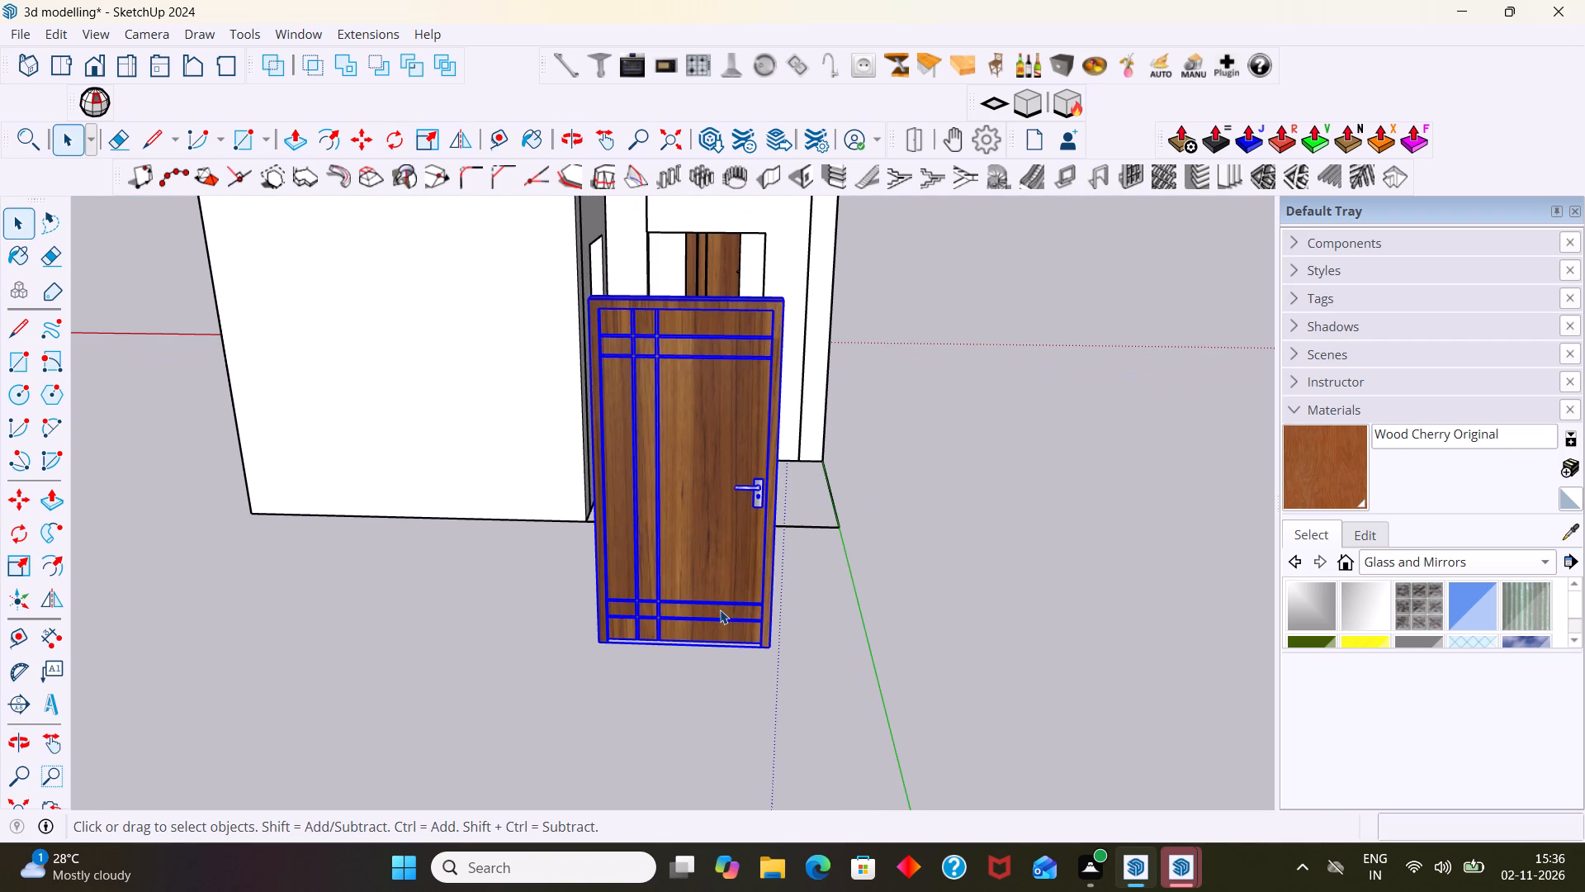
key(q)
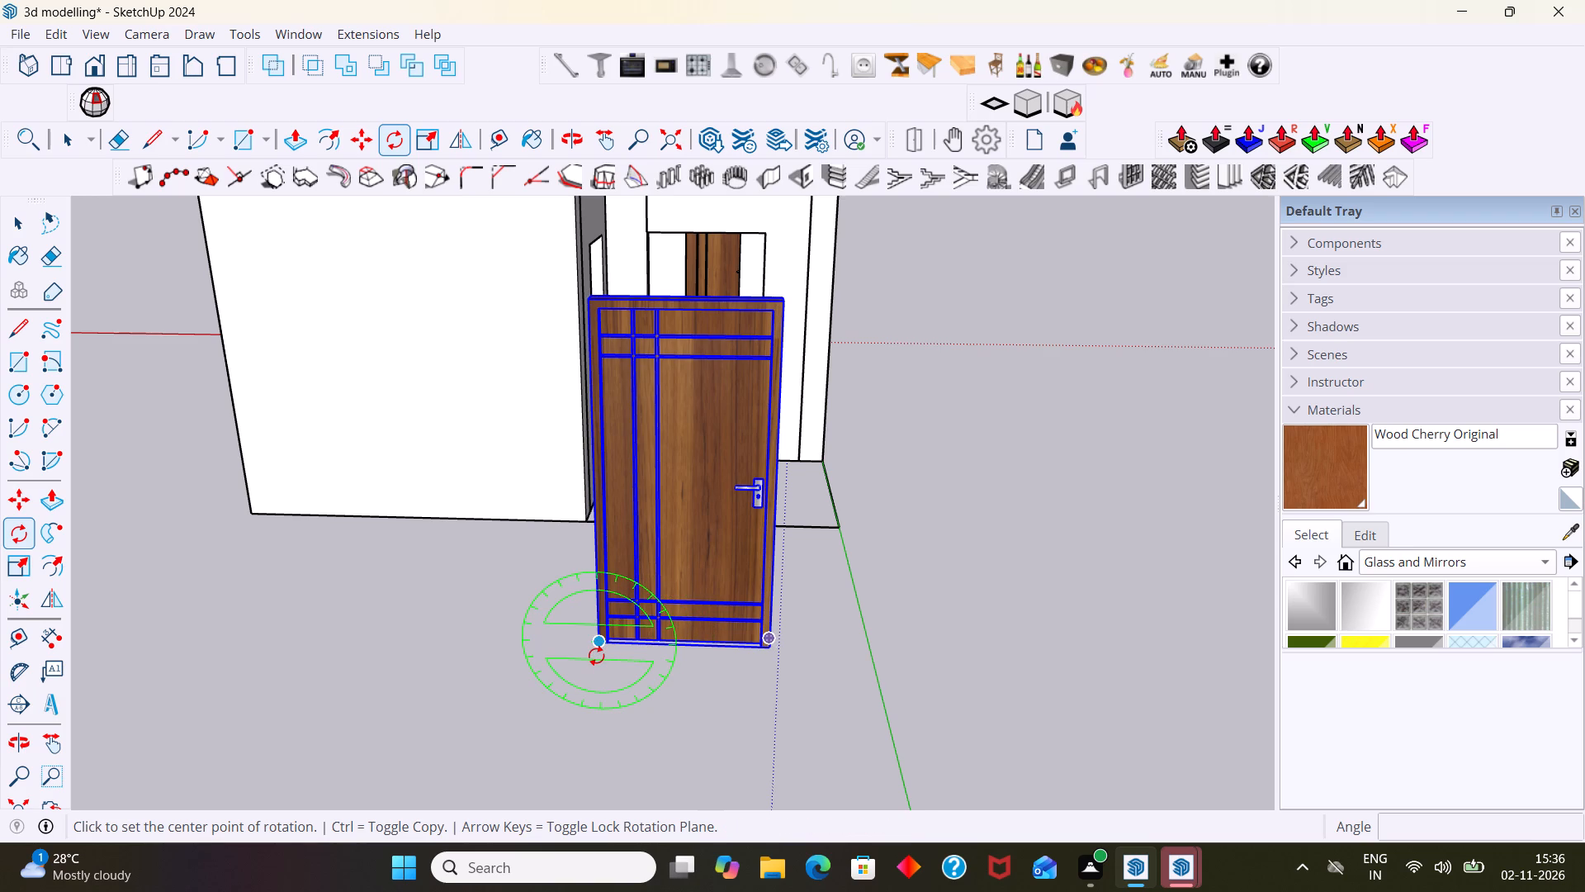
key(Up)
click(596, 648)
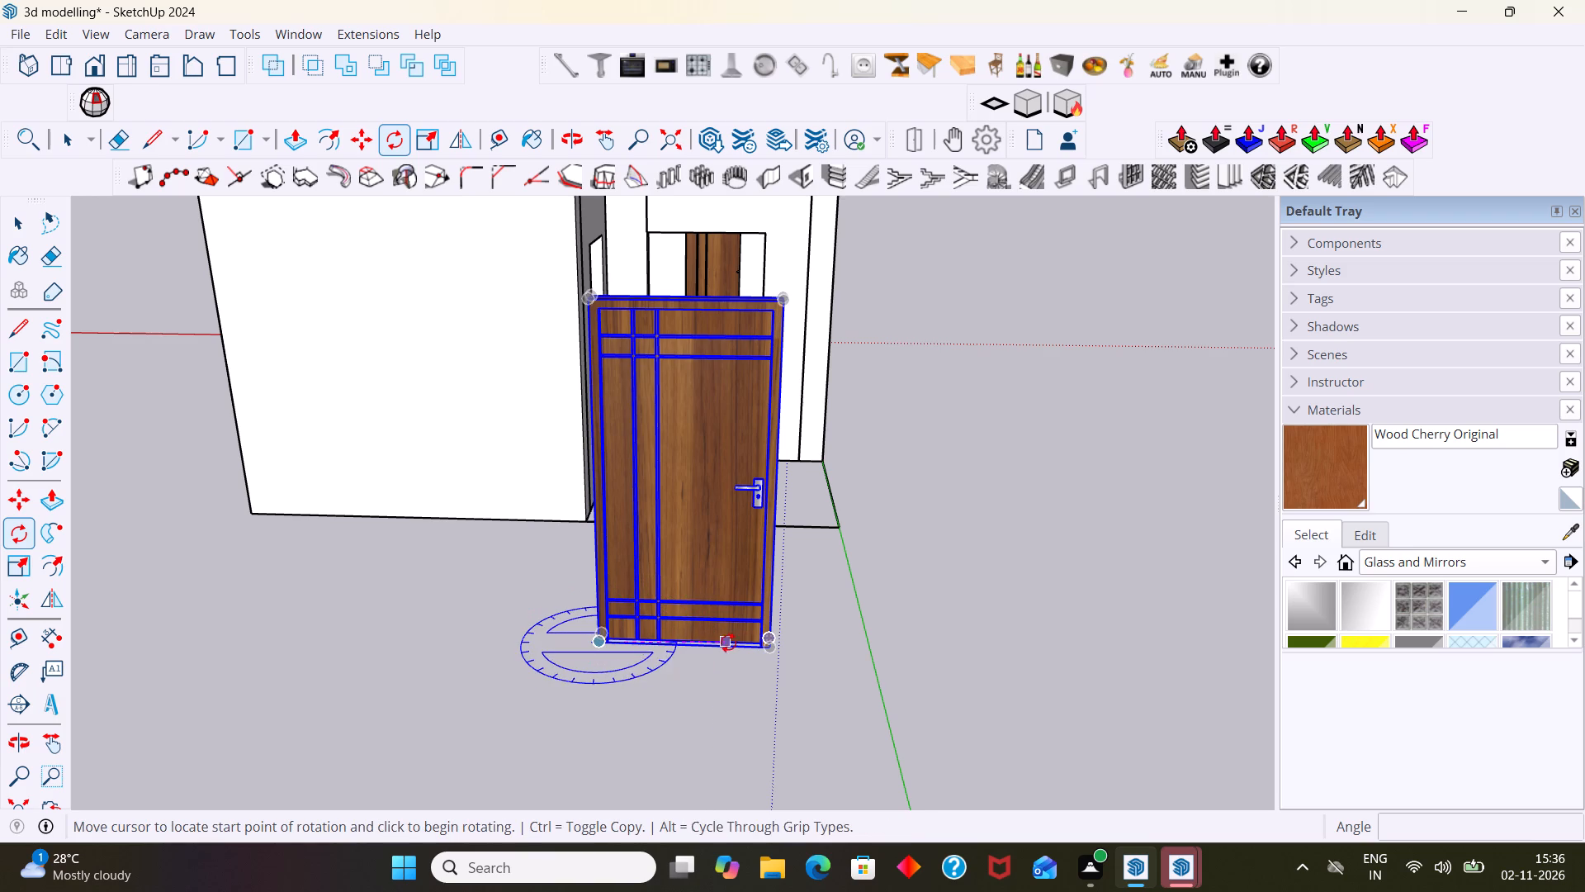
click(770, 648)
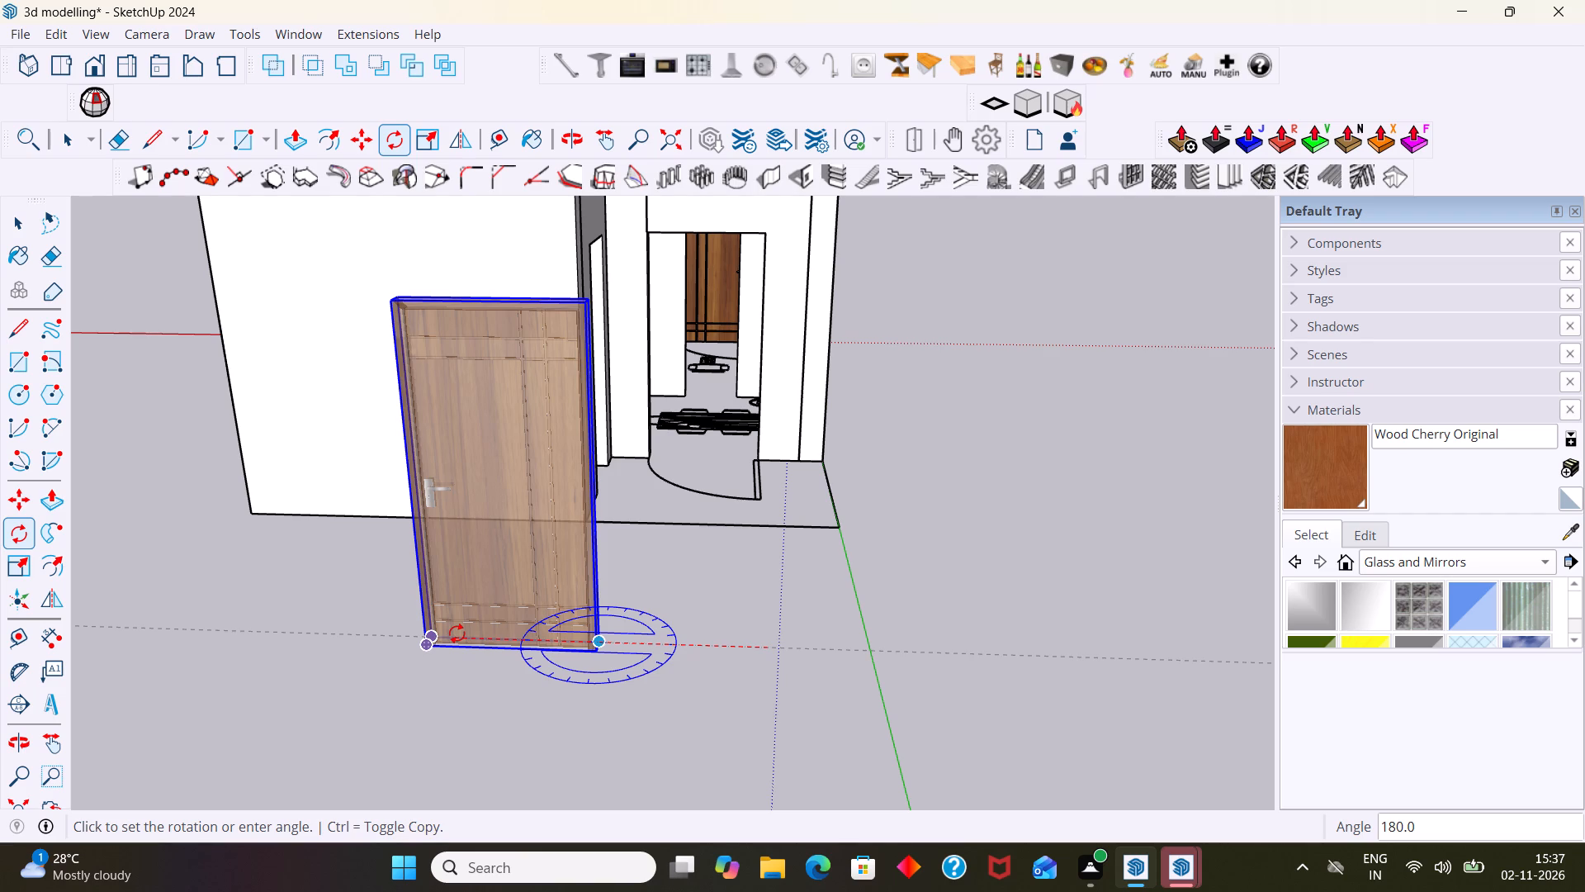
click(457, 633)
key(space)
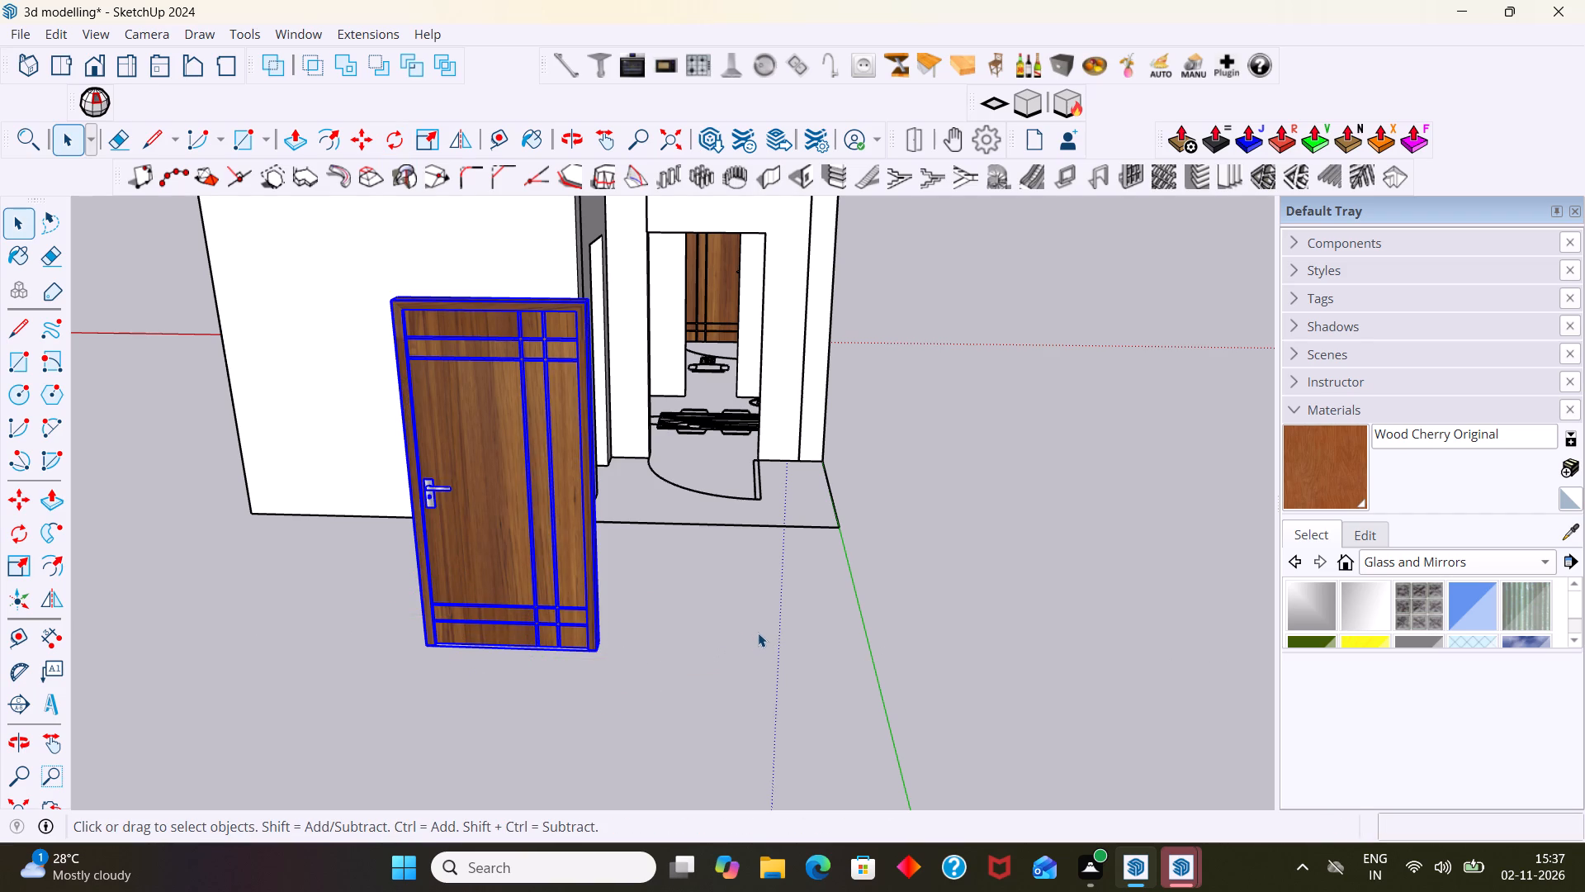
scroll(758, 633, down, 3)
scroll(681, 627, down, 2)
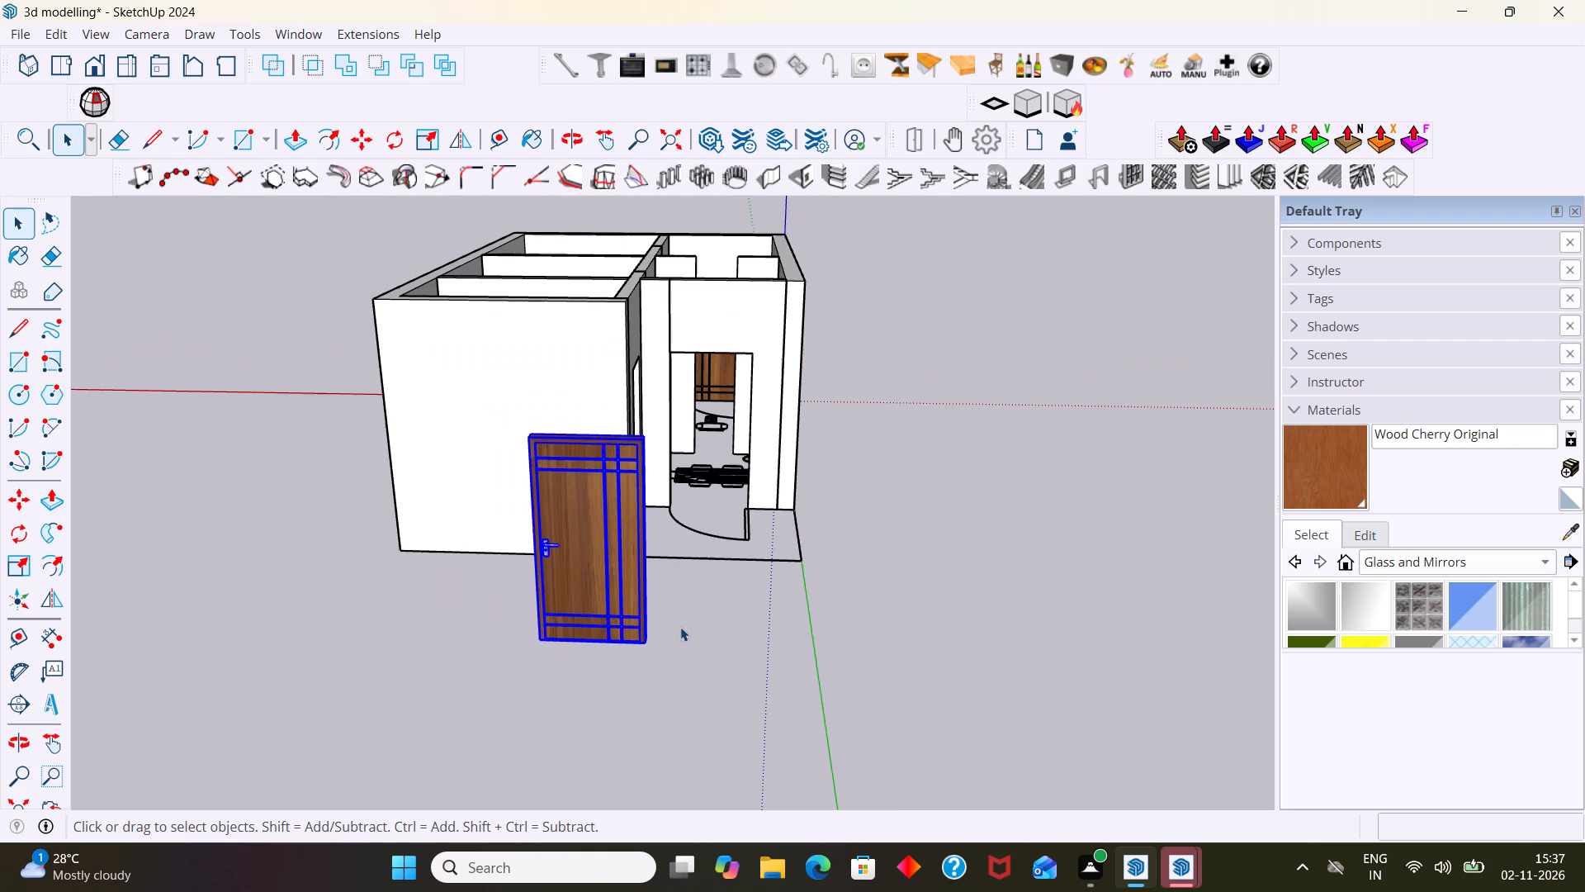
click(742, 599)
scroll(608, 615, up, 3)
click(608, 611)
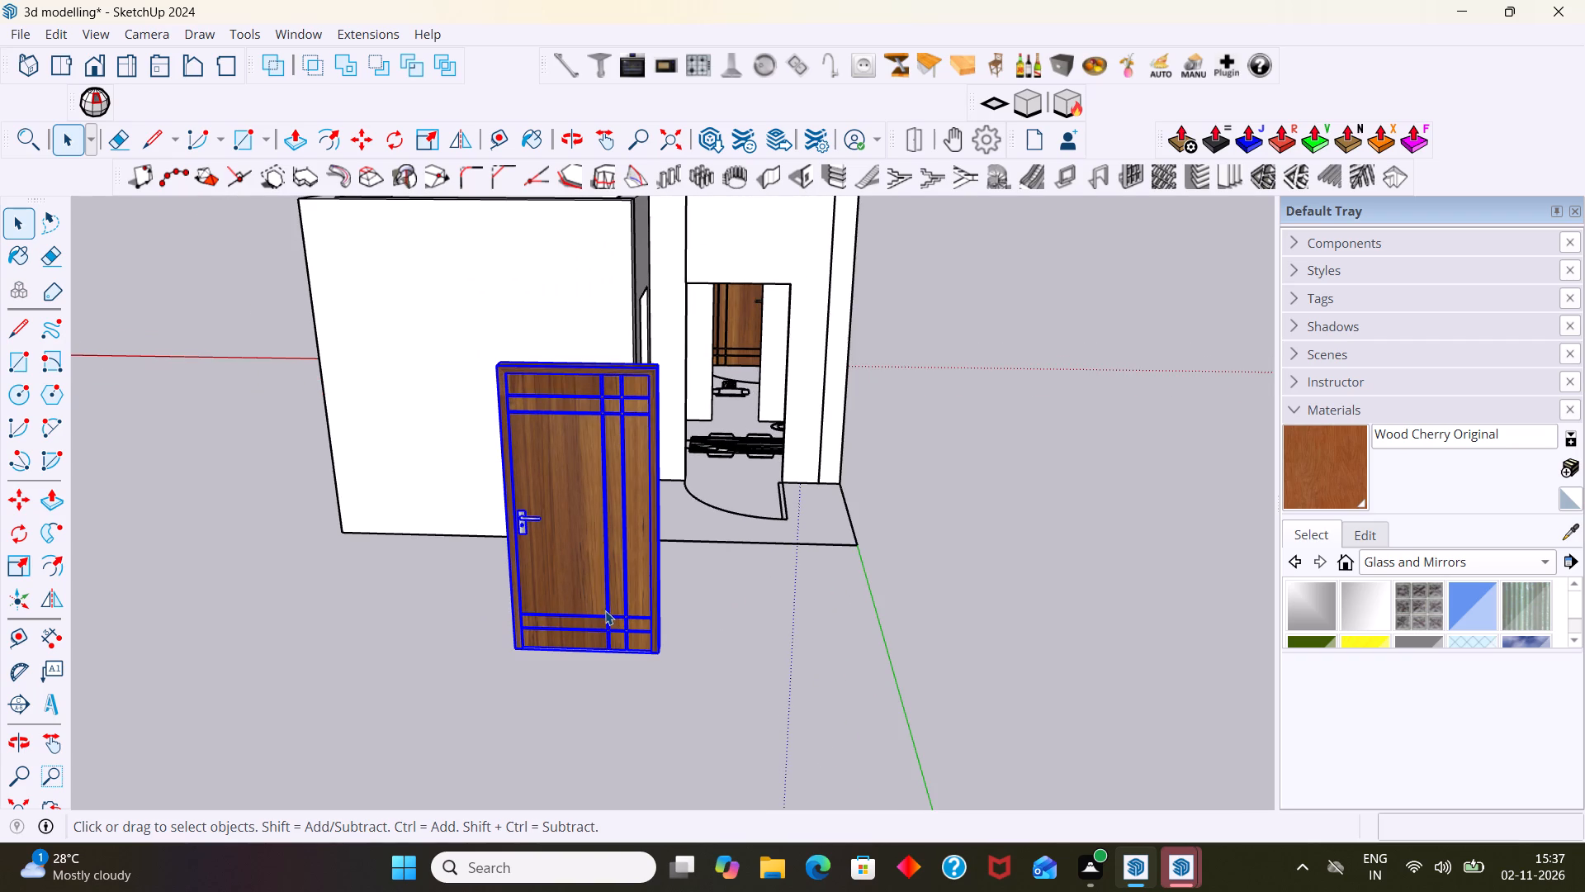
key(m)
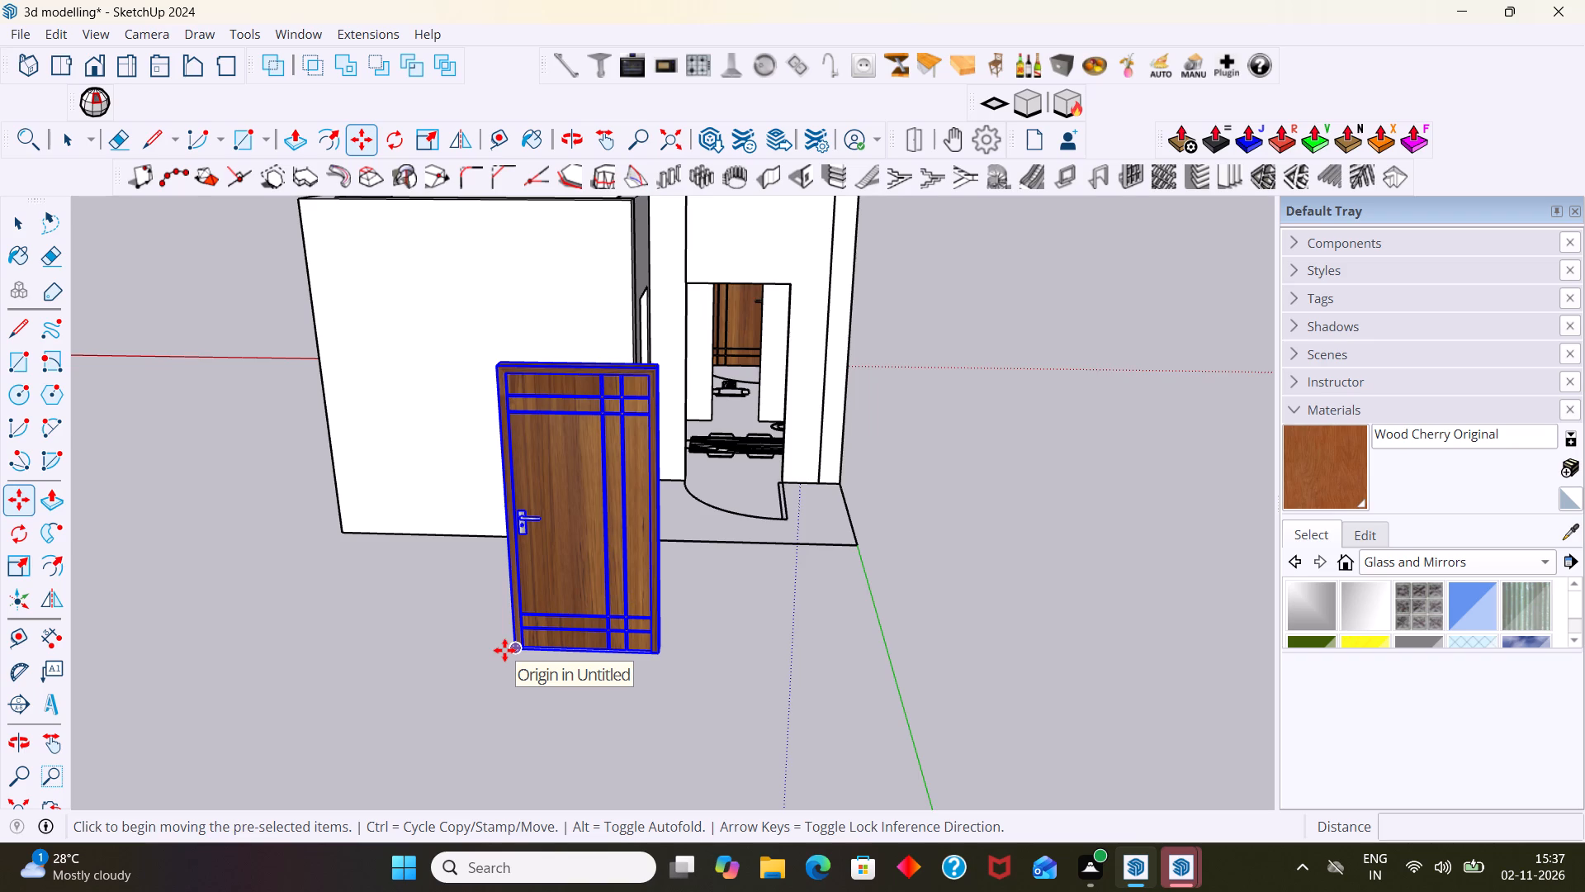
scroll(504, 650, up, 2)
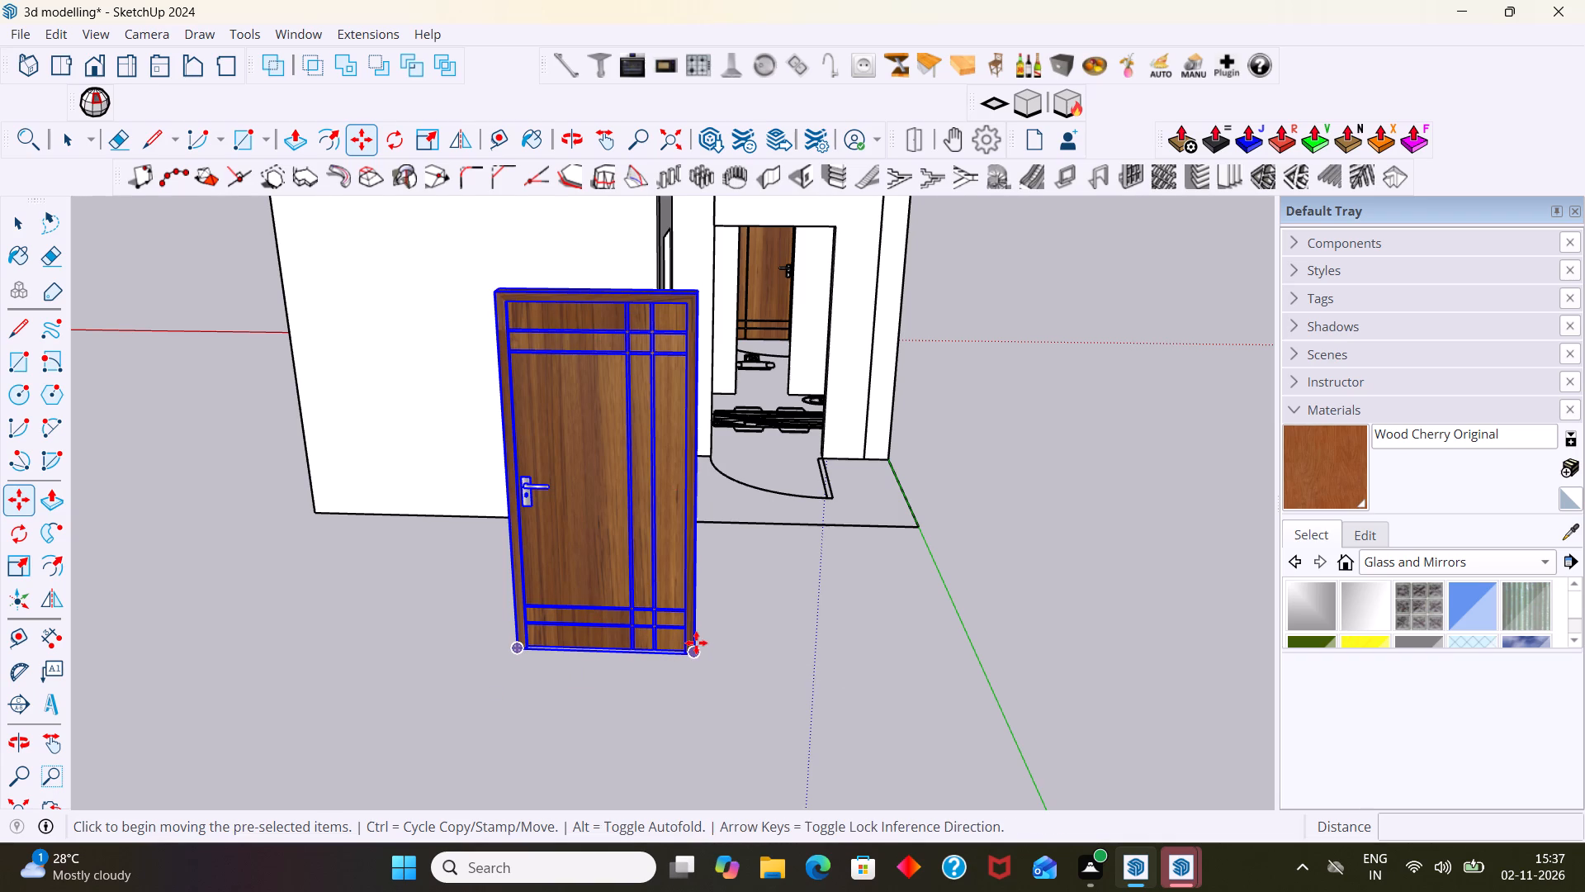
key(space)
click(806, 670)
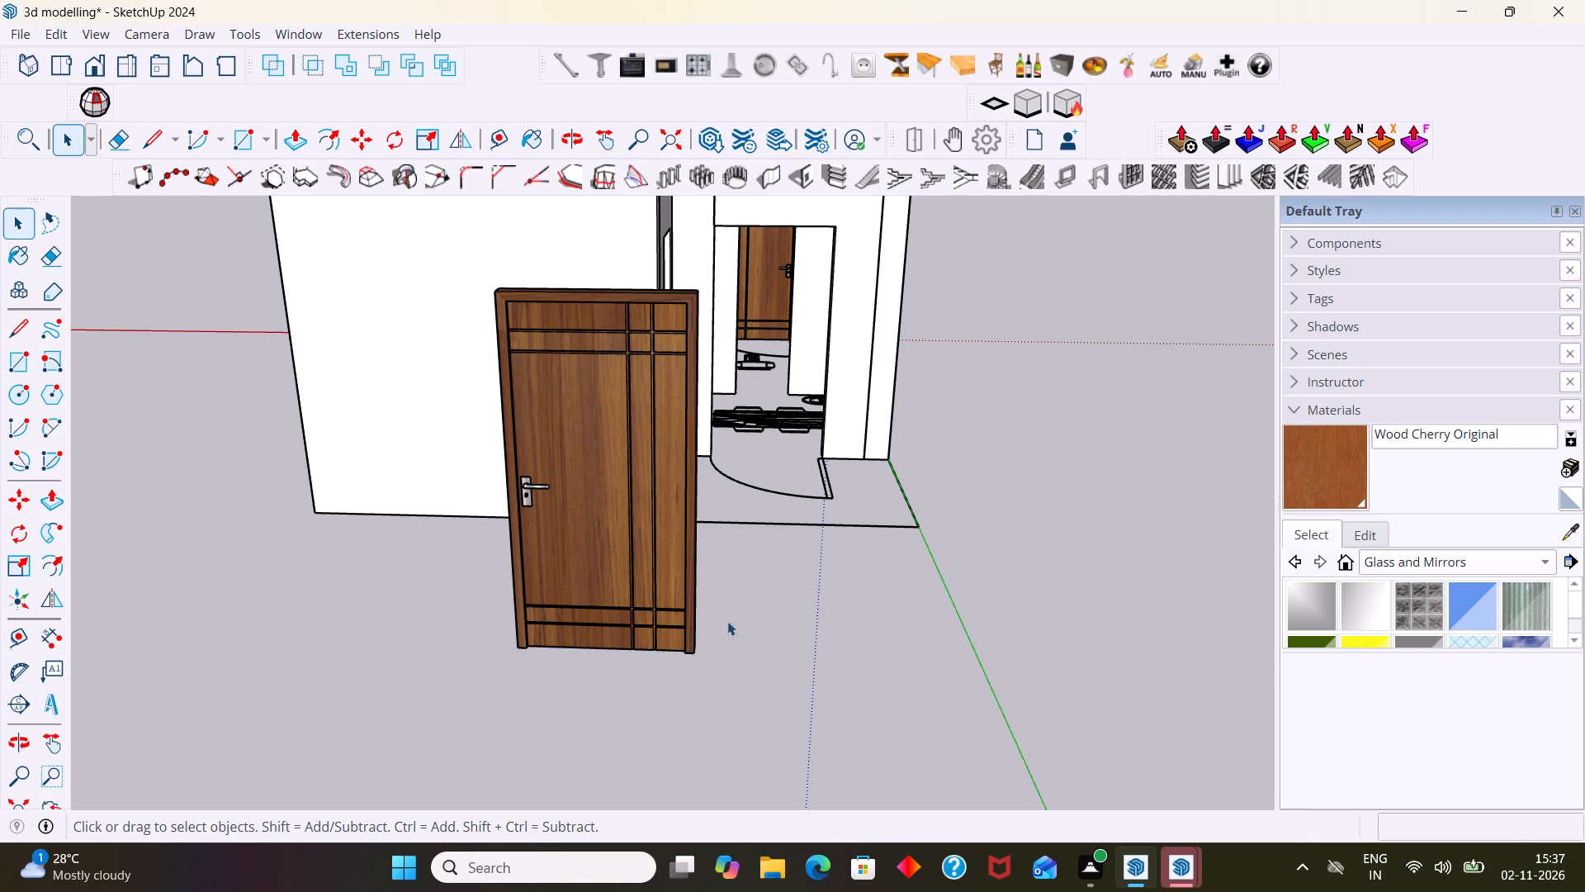
Move the rotated door by its handle-side bottom corner onto the matching floor corner of the rear door opening.
click(652, 581)
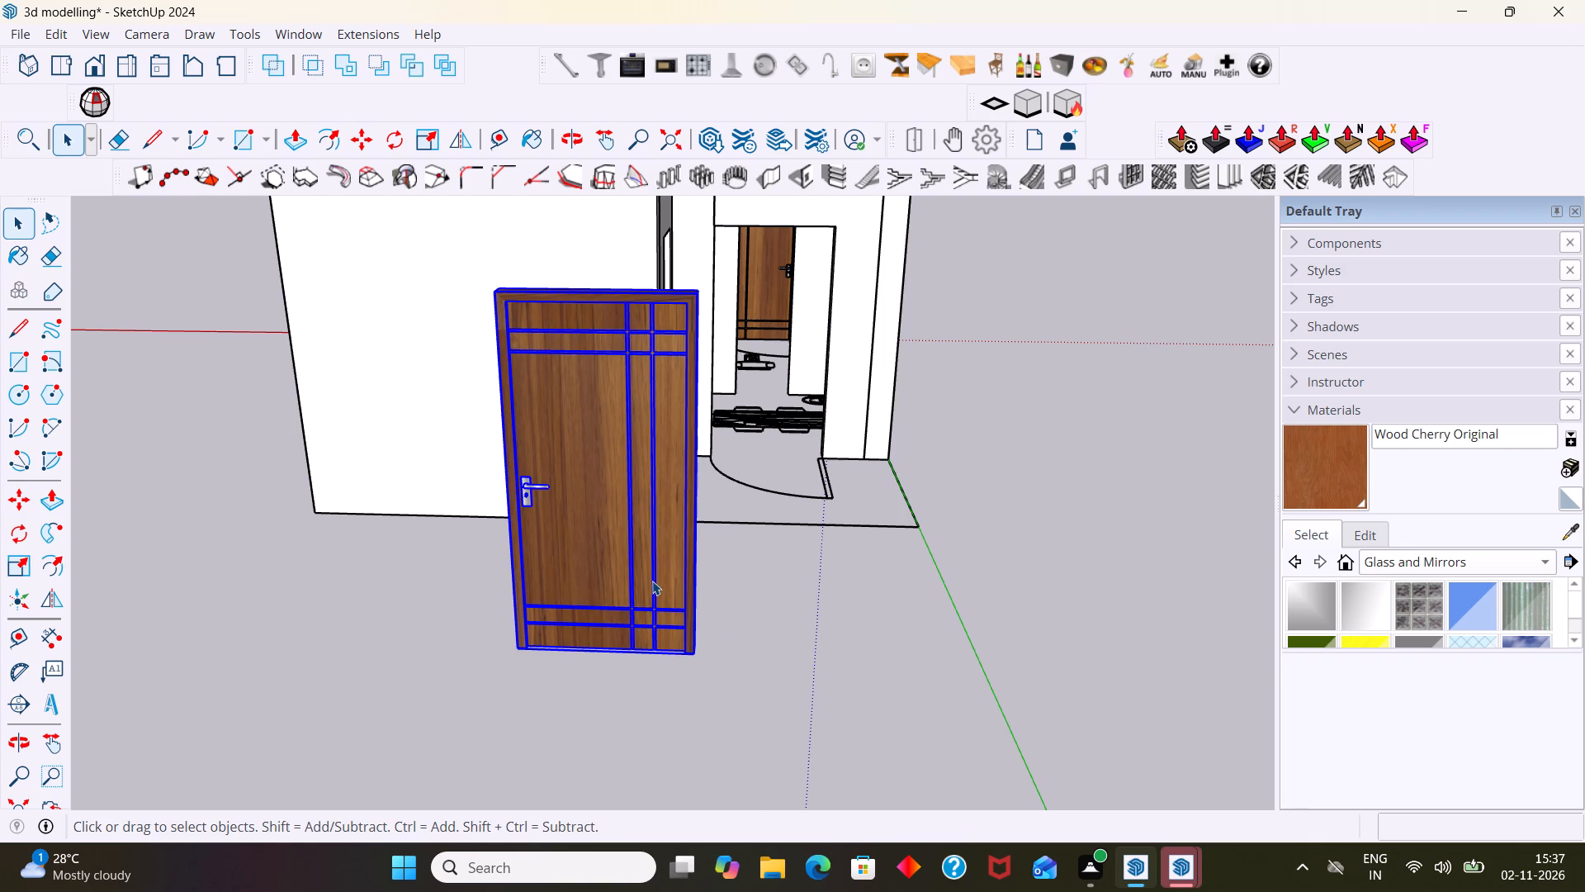
key(m)
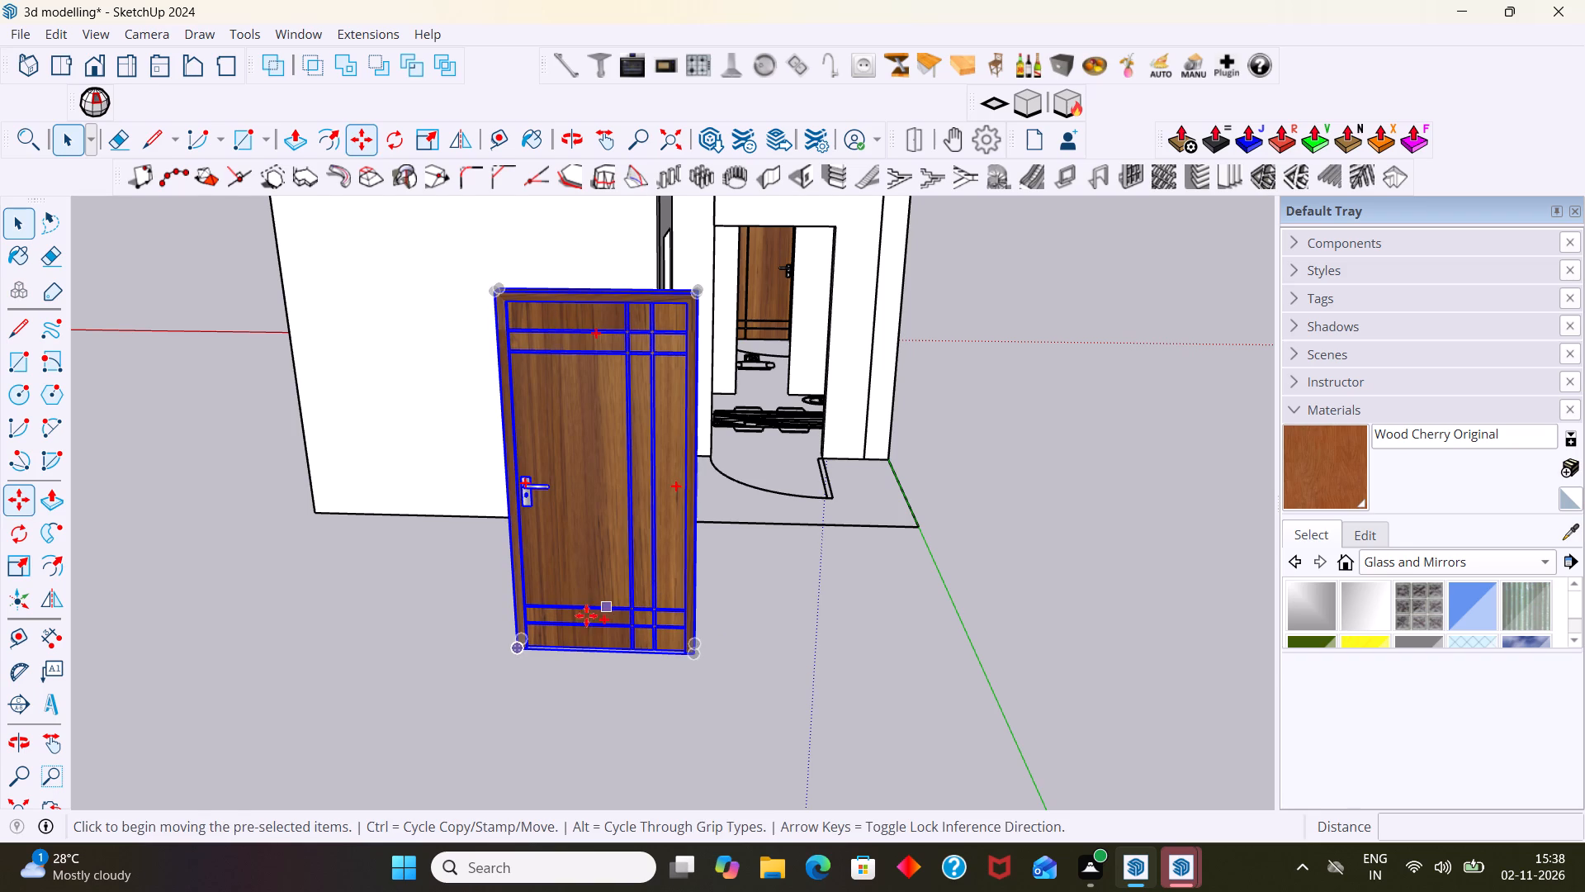
click(513, 649)
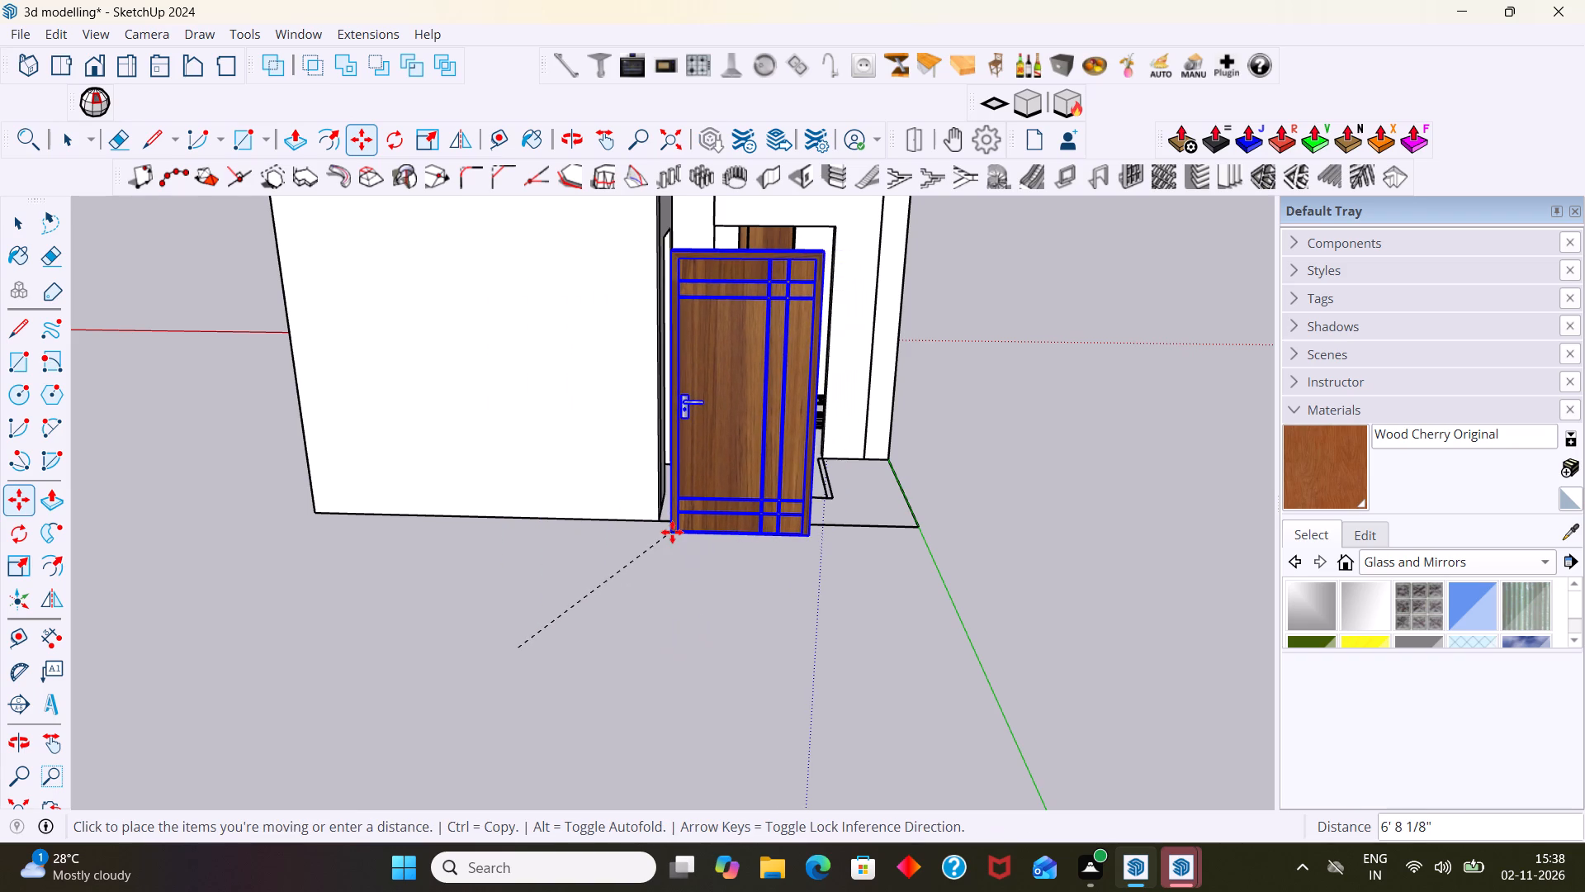
scroll(672, 532, up, 11)
scroll(791, 316, up, 4)
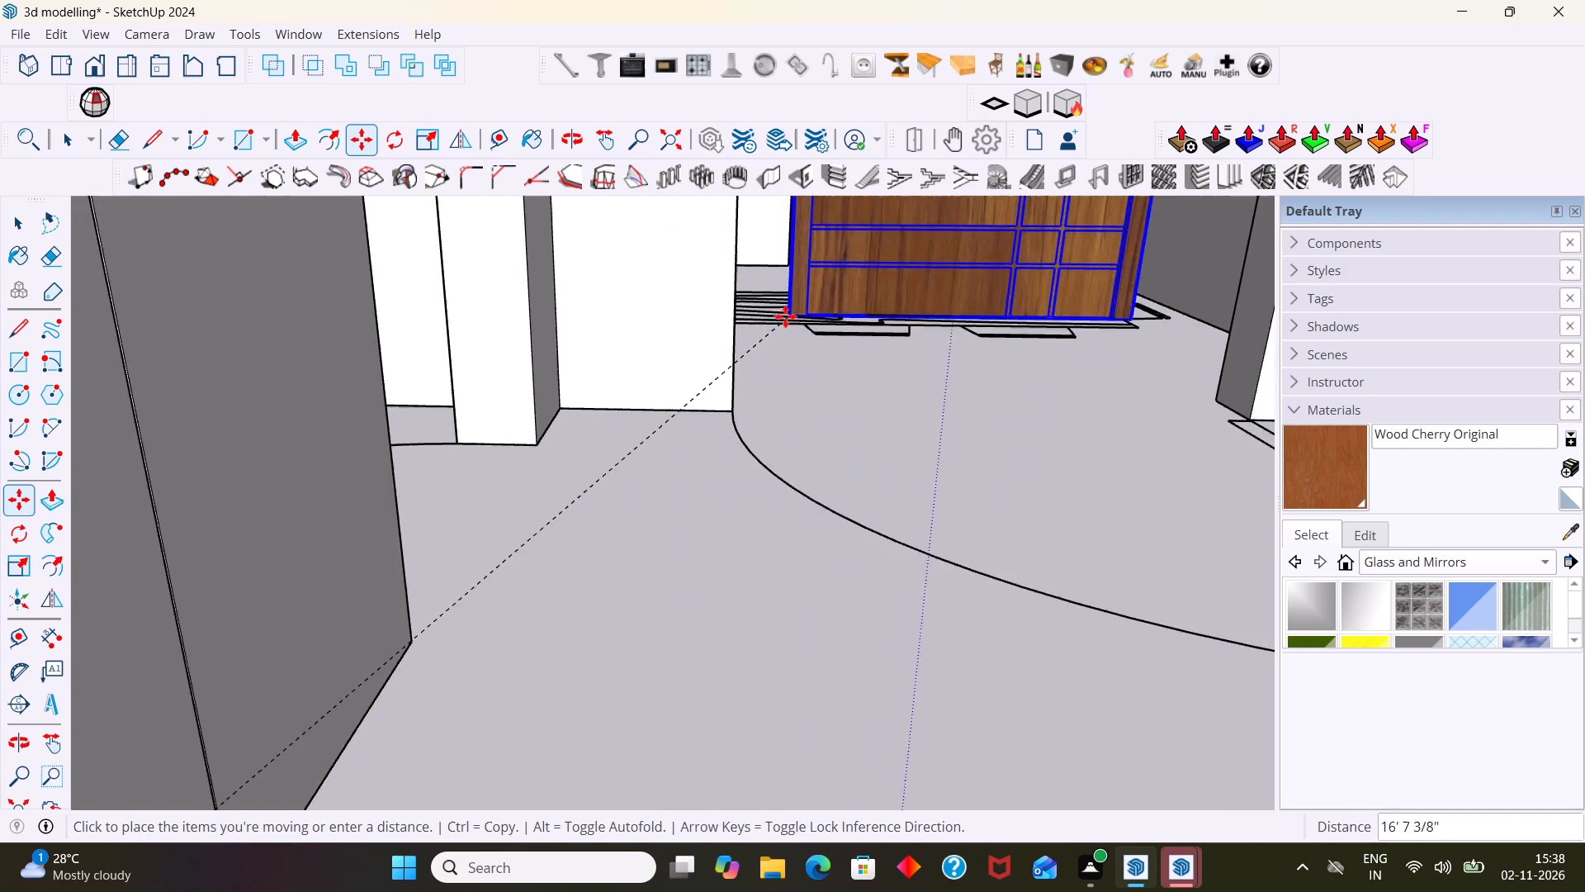
scroll(785, 316, up, 4)
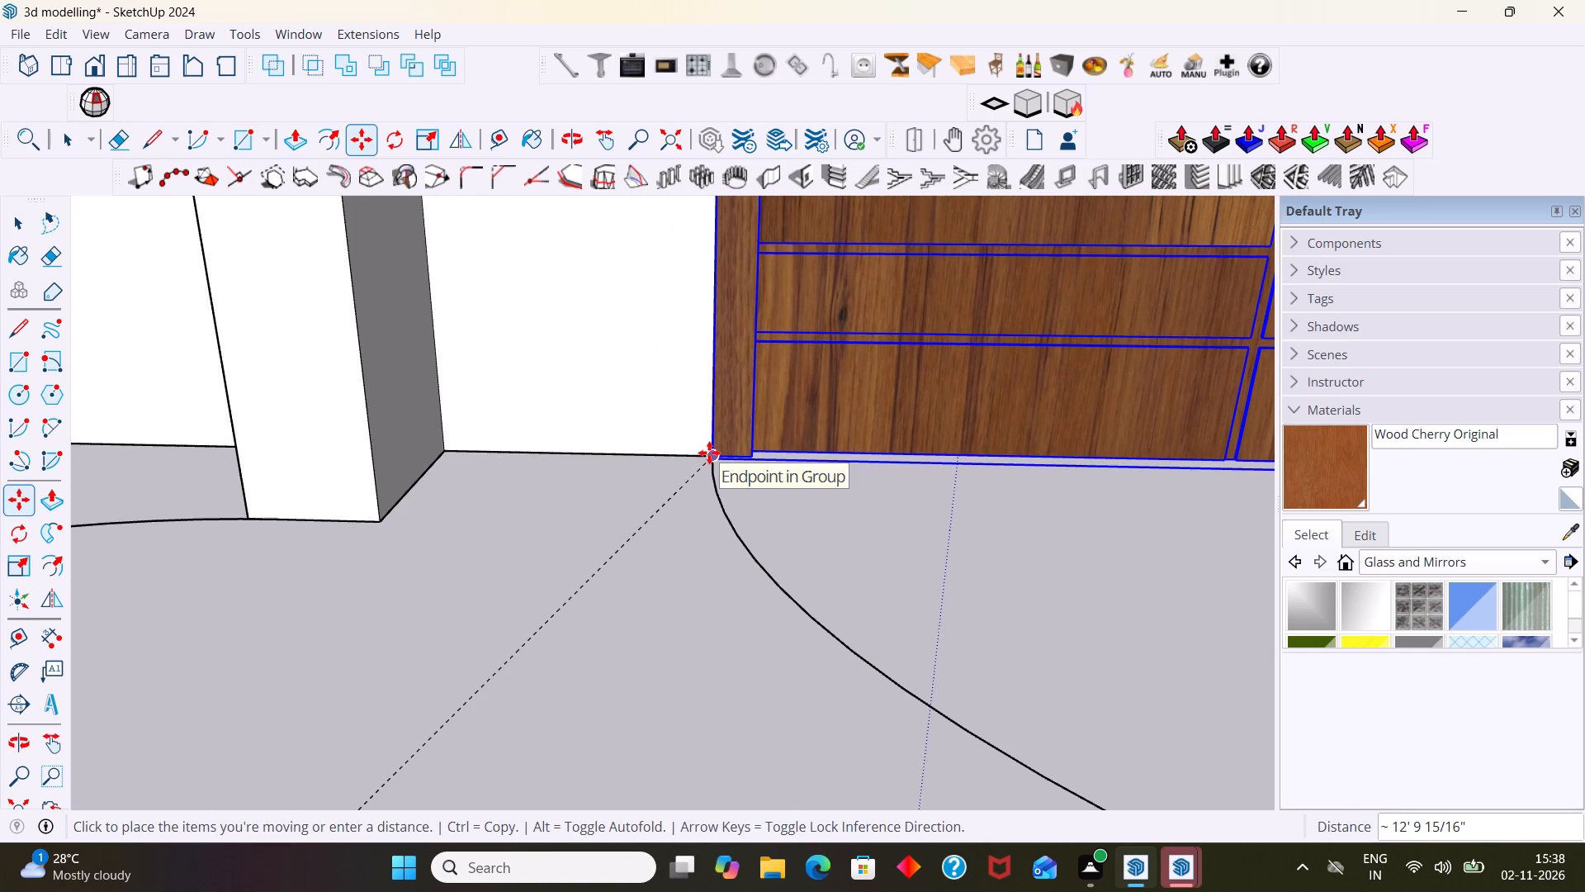
click(709, 453)
scroll(788, 482, down, 1)
scroll(788, 488, left, 1)
key(space)
click(881, 539)
scroll(911, 512, down, 9)
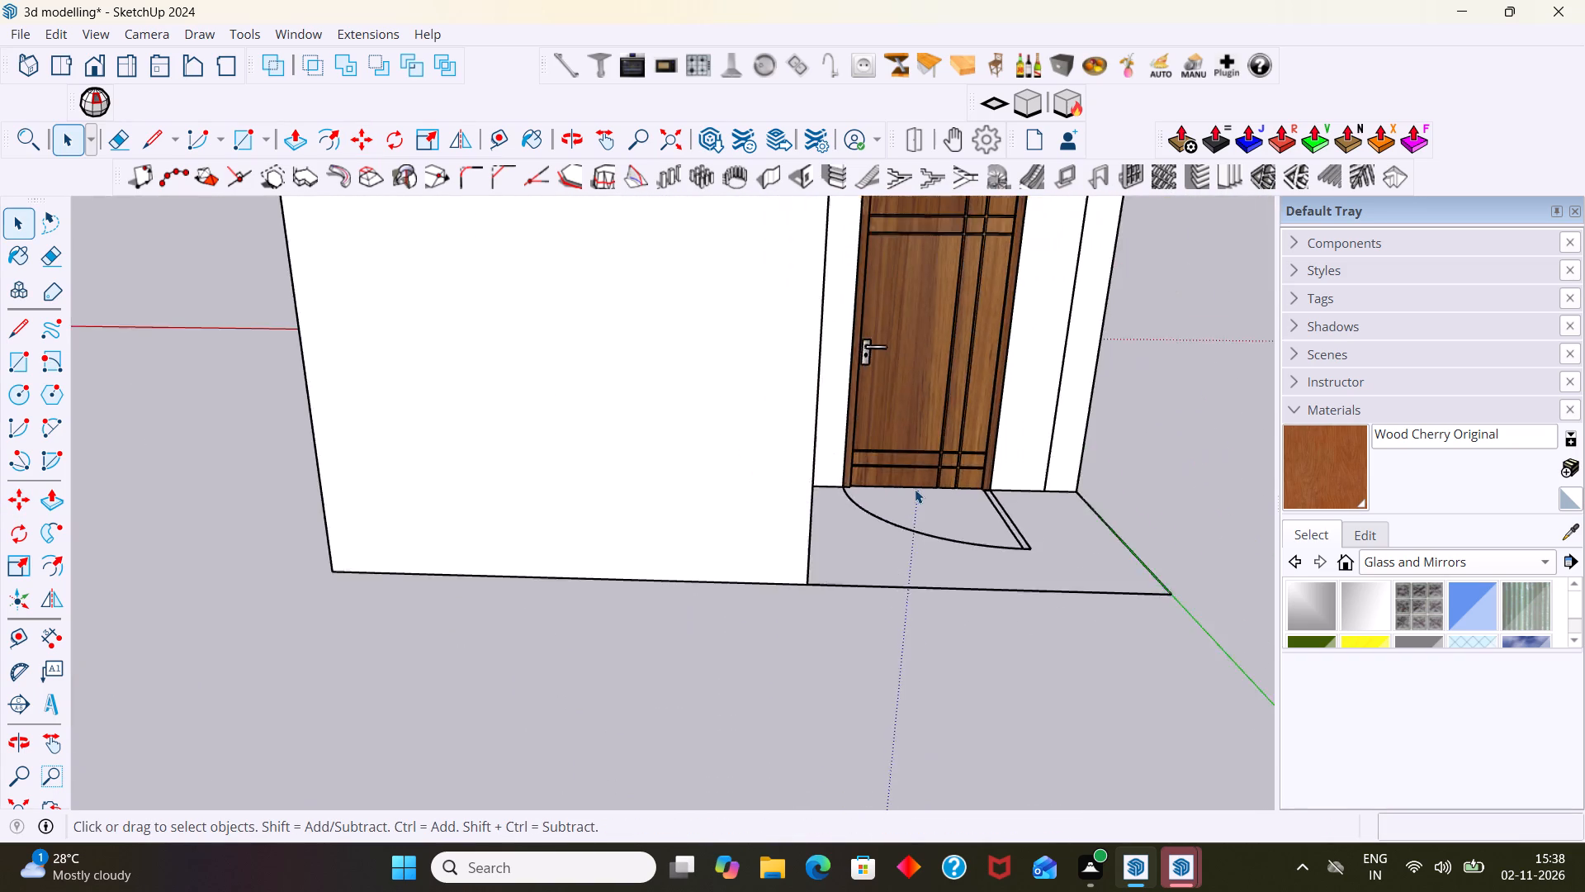
scroll(915, 489, down, 4)
Examine the rear door's fit and the remaining interior door openings from outside and above.
middle_drag(930, 509, 687, 509)
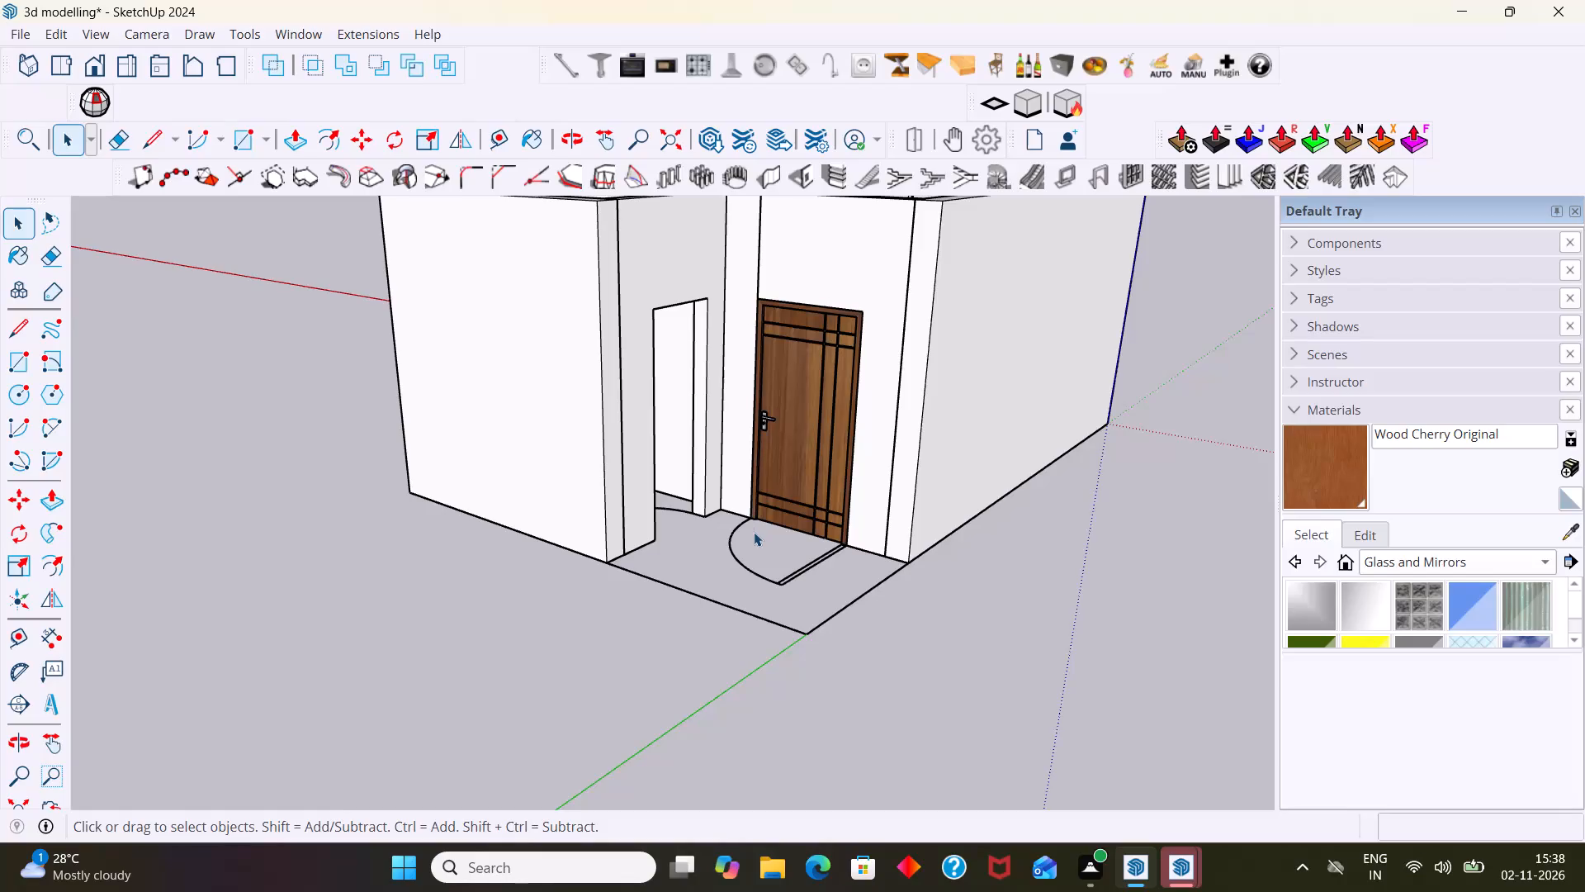
middle_drag(816, 507, 879, 515)
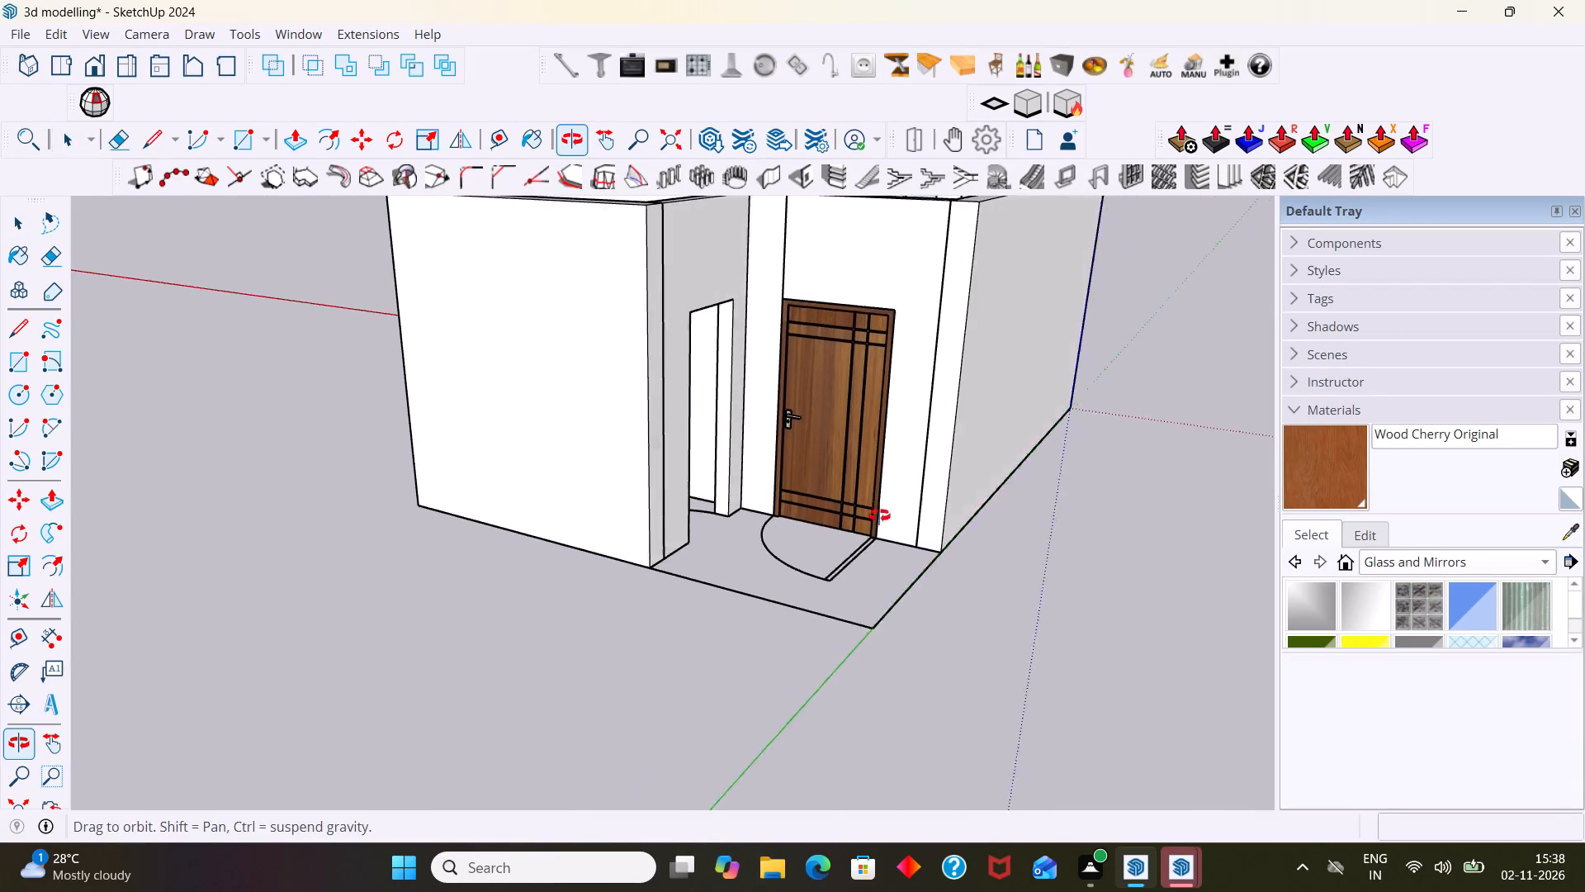
middle_drag(879, 515, 900, 531)
scroll(891, 532, down, 3)
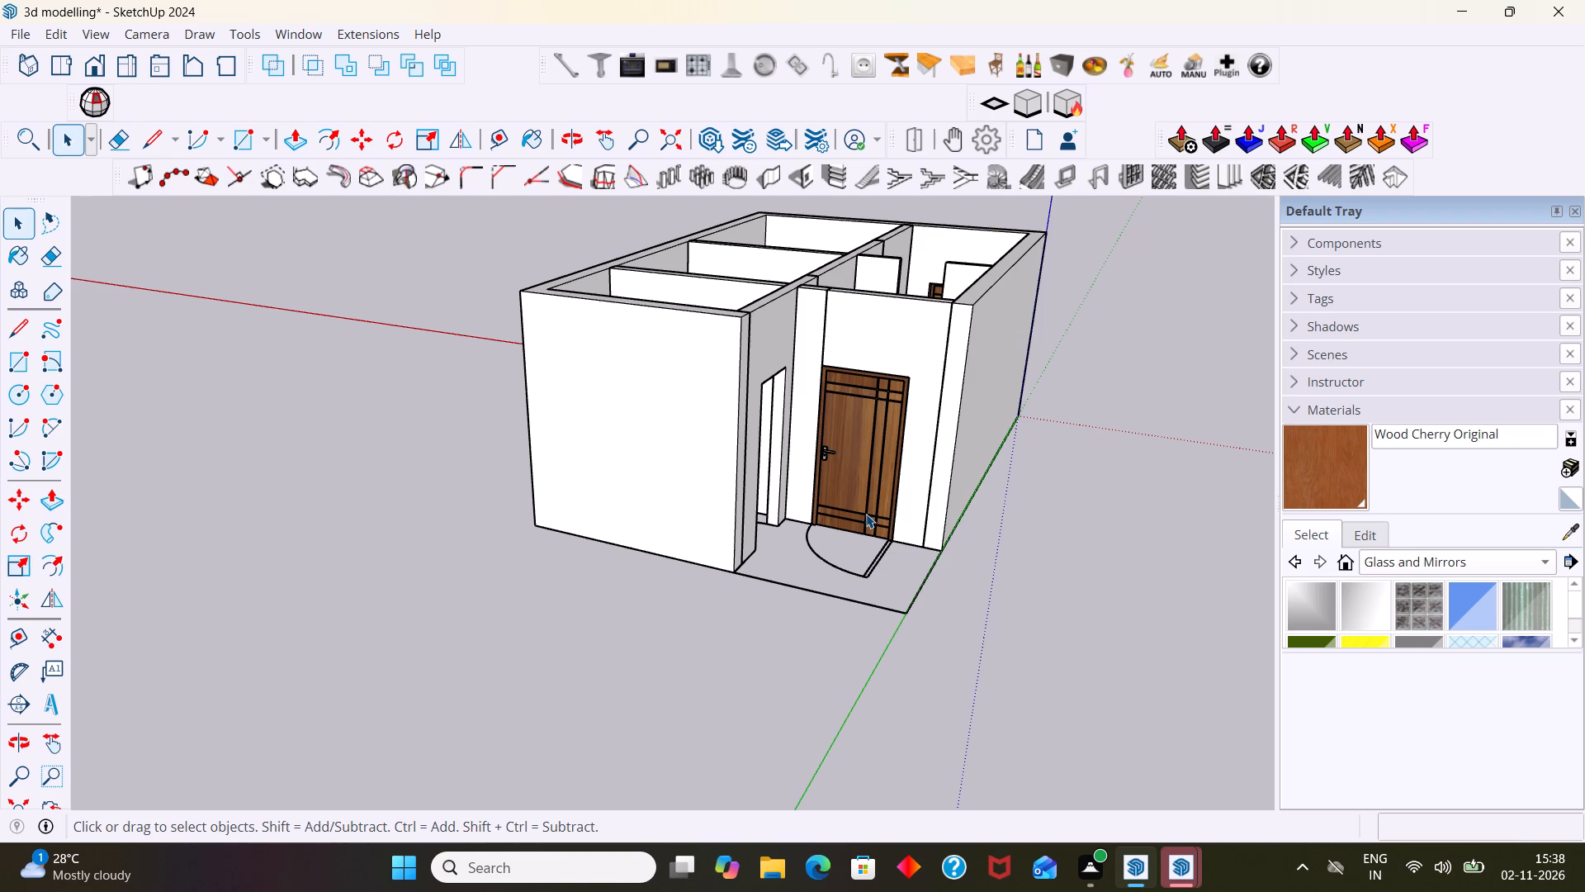
shift+middle_drag(946, 524, 794, 575)
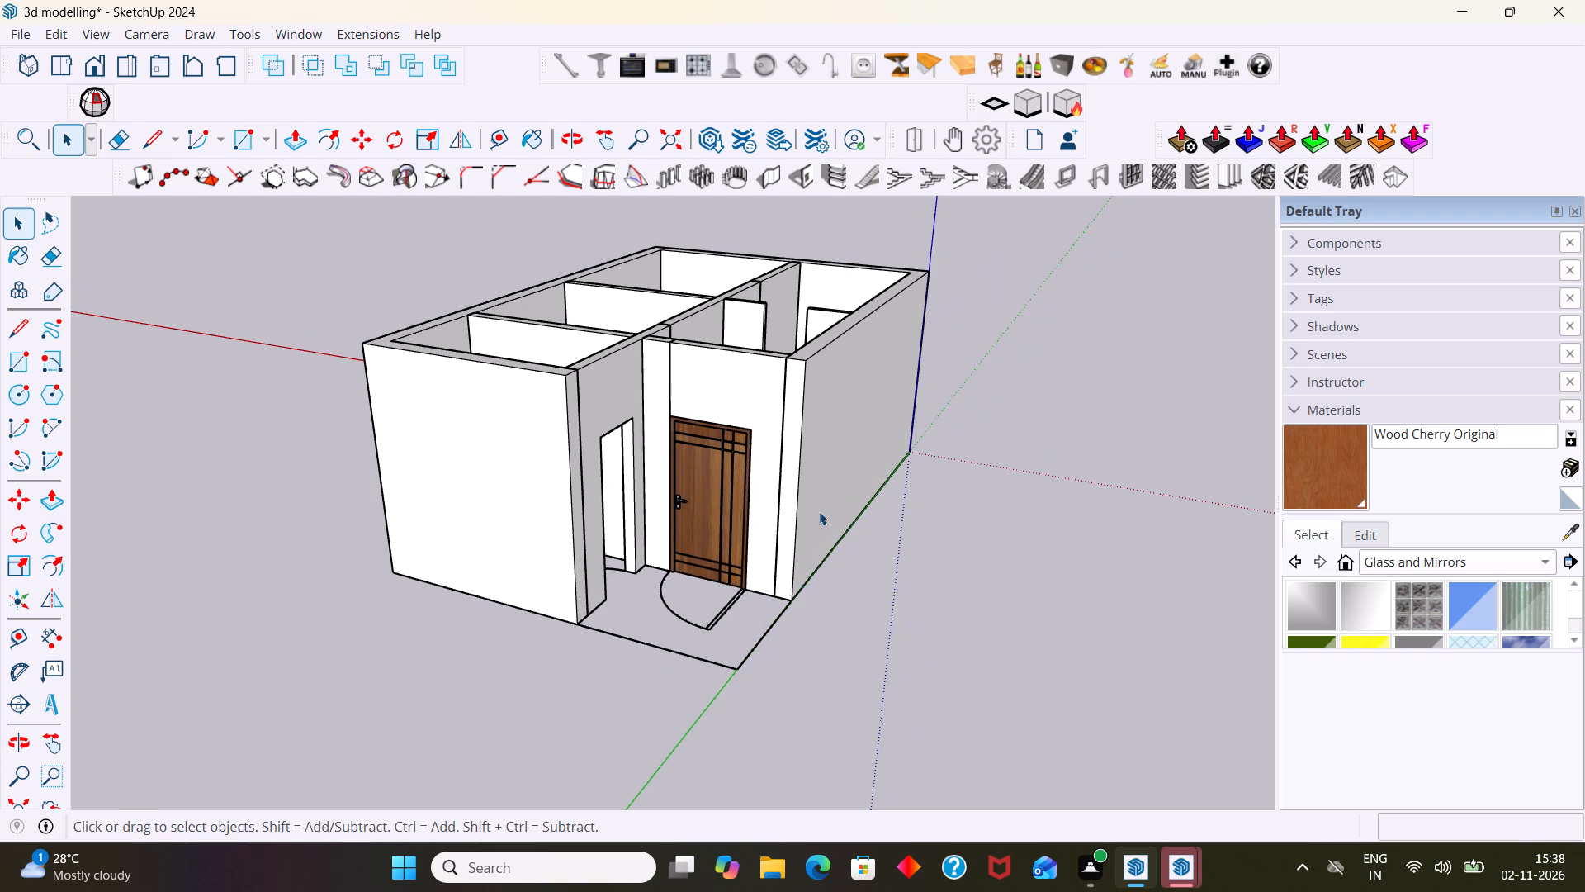
scroll(677, 478, up, 10)
scroll(702, 469, down, 12)
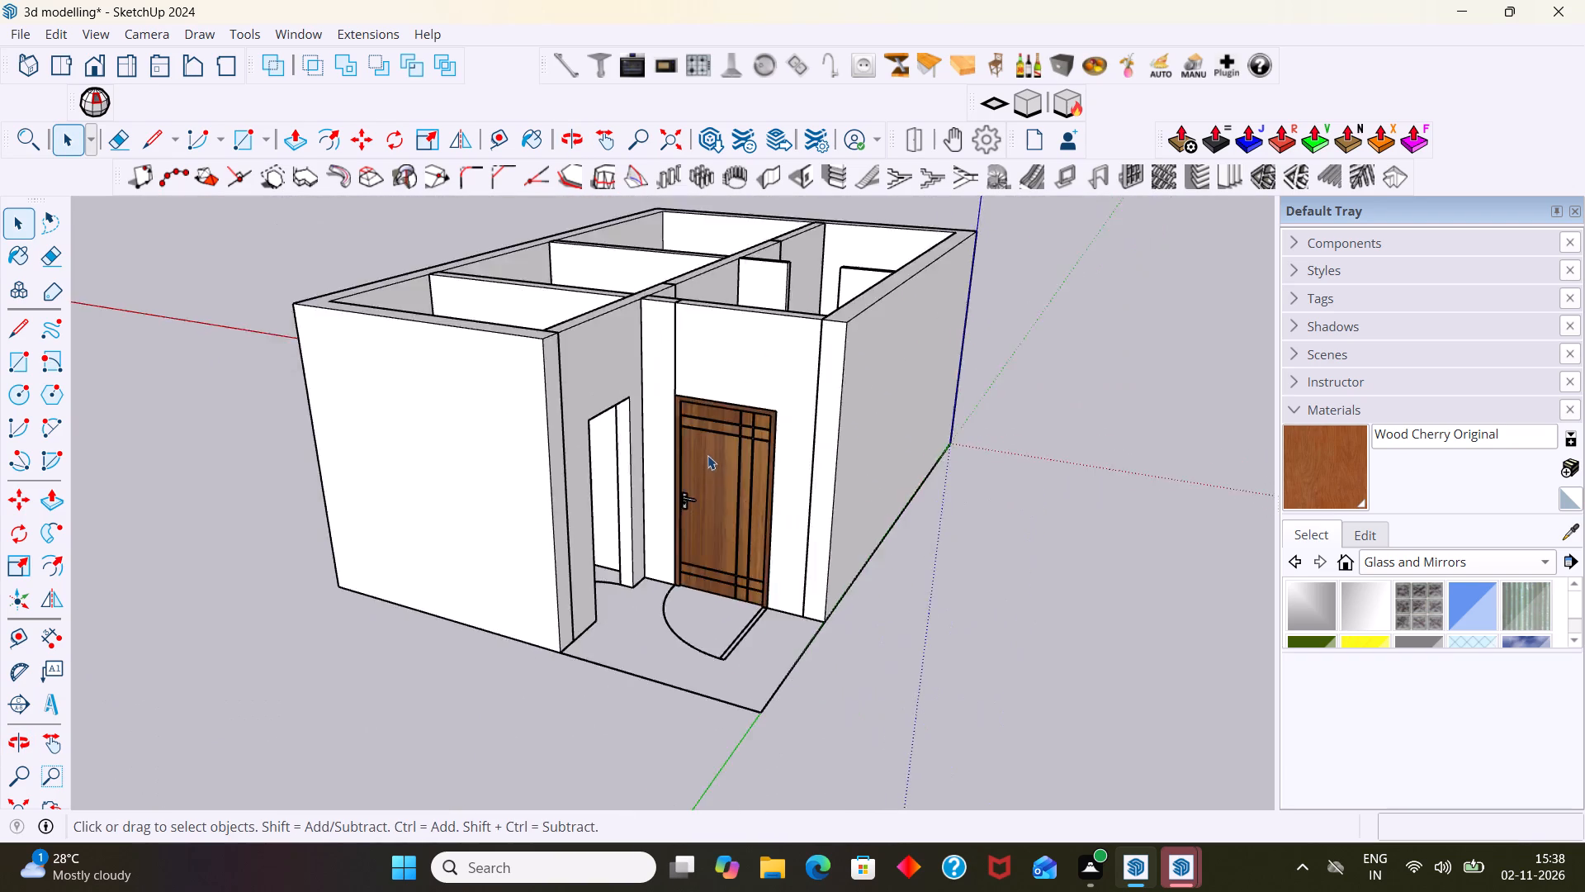
scroll(707, 455, down, 7)
middle_drag(706, 458, 738, 712)
scroll(749, 501, up, 8)
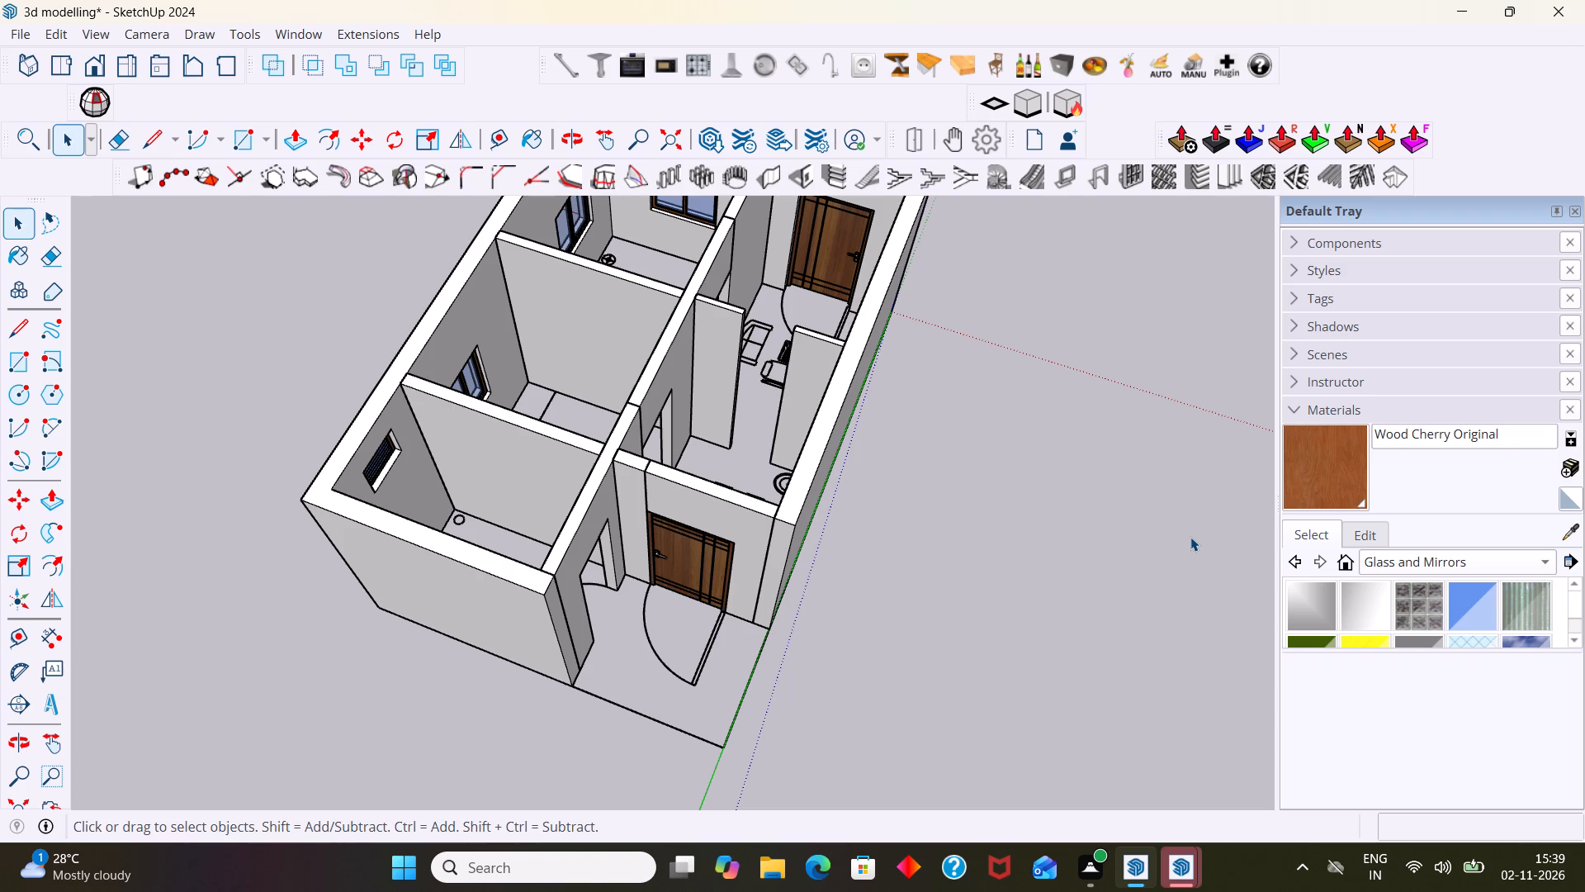
scroll(797, 458, down, 2)
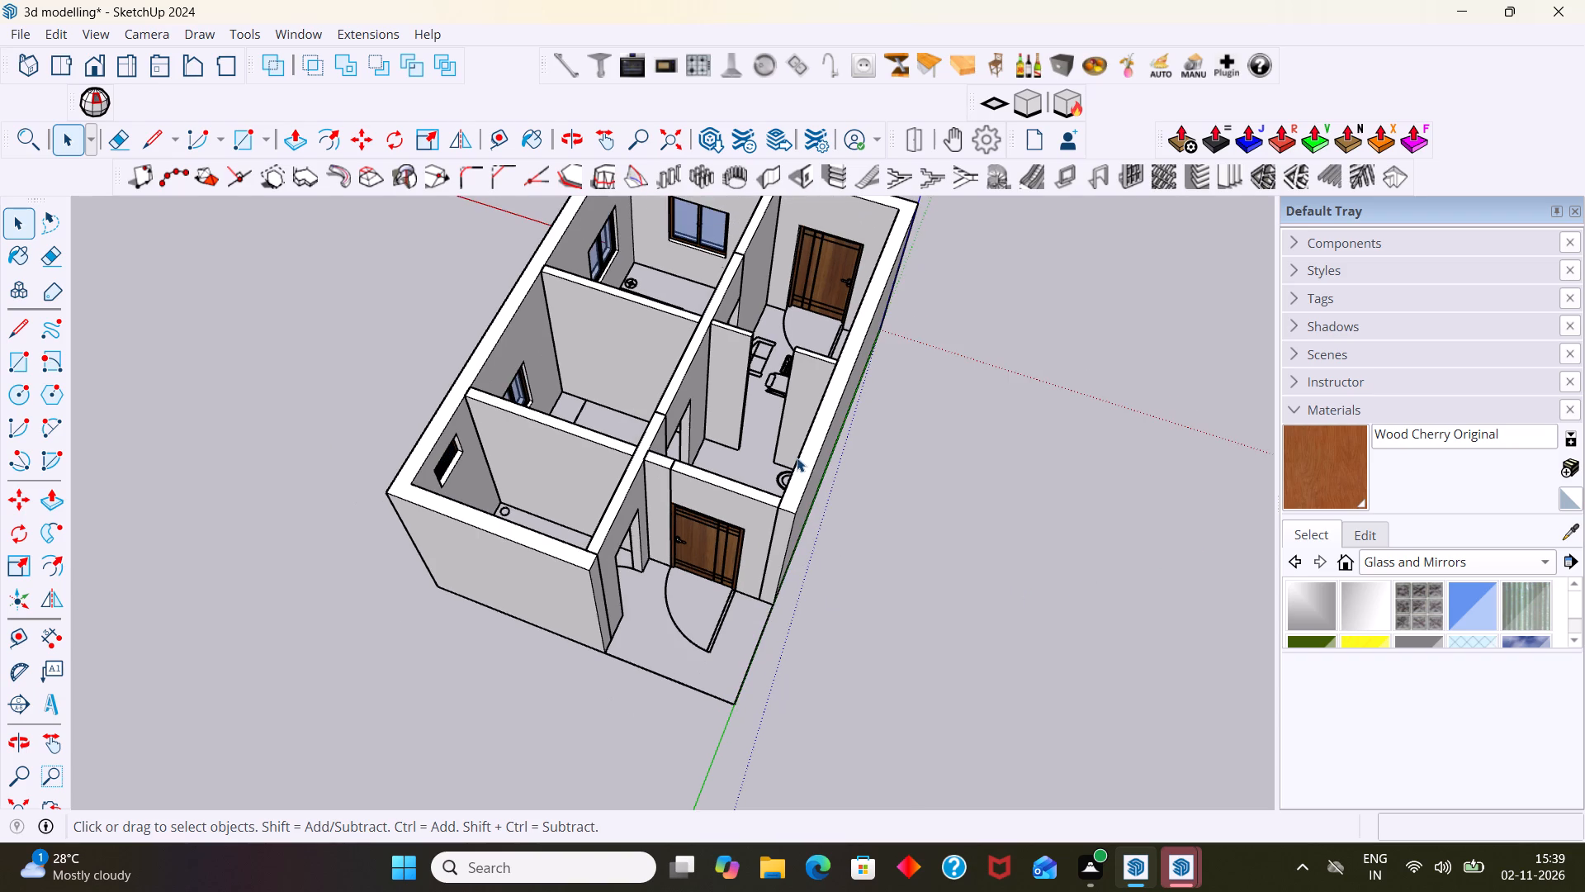
scroll(731, 570, up, 8)
middle_drag(693, 562, 678, 588)
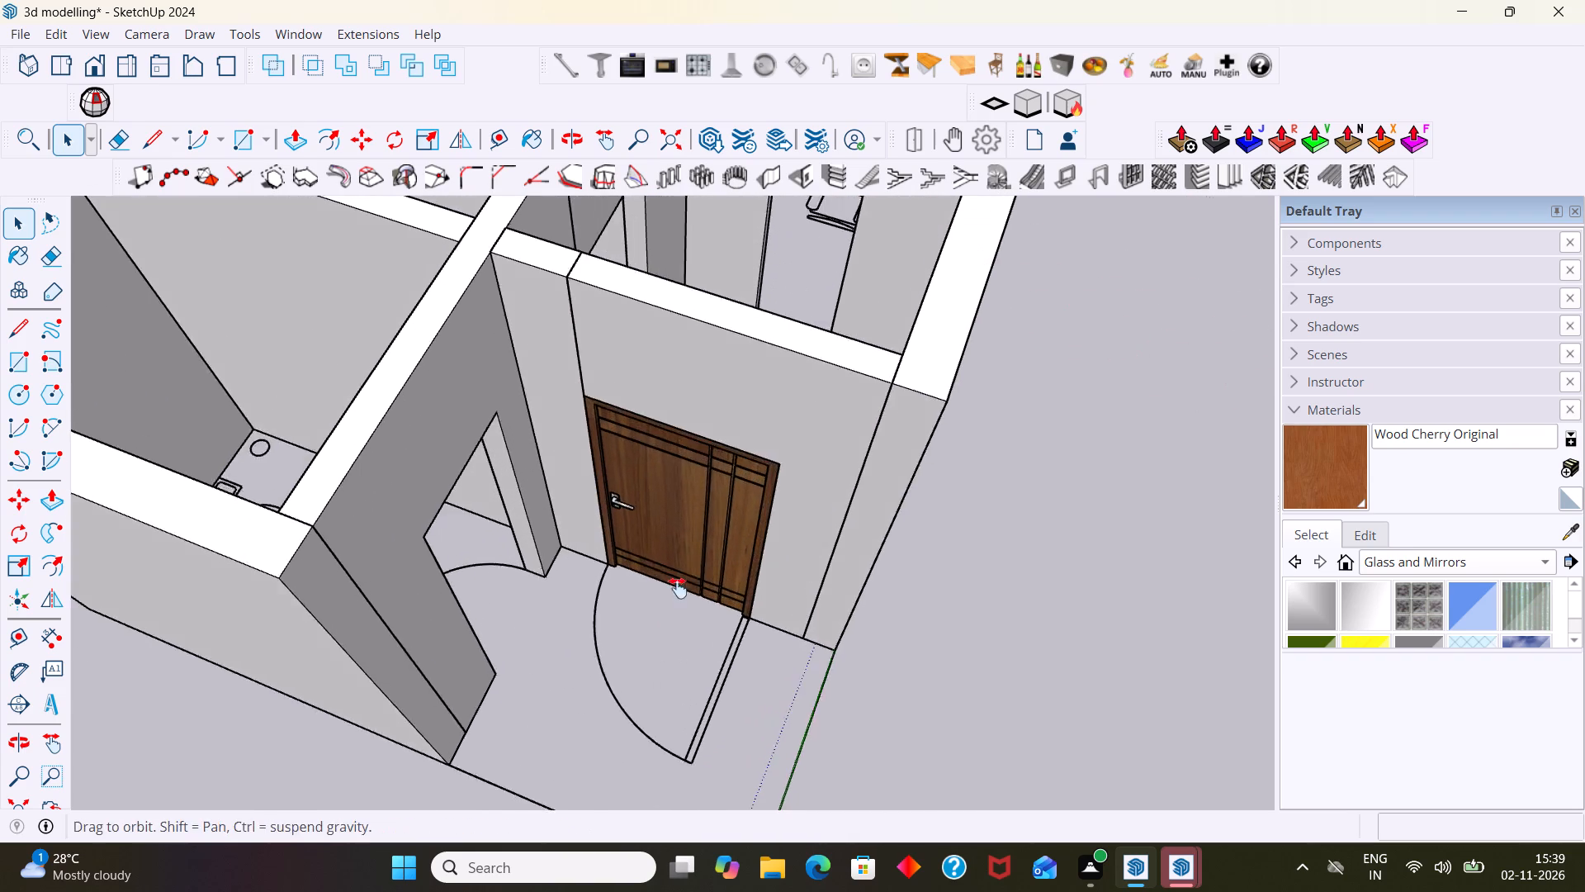
middle_drag(678, 588, 643, 663)
scroll(672, 630, down, 10)
middle_drag(688, 618, 669, 627)
scroll(666, 622, up, 5)
middle_drag(660, 633, 635, 605)
scroll(642, 596, down, 7)
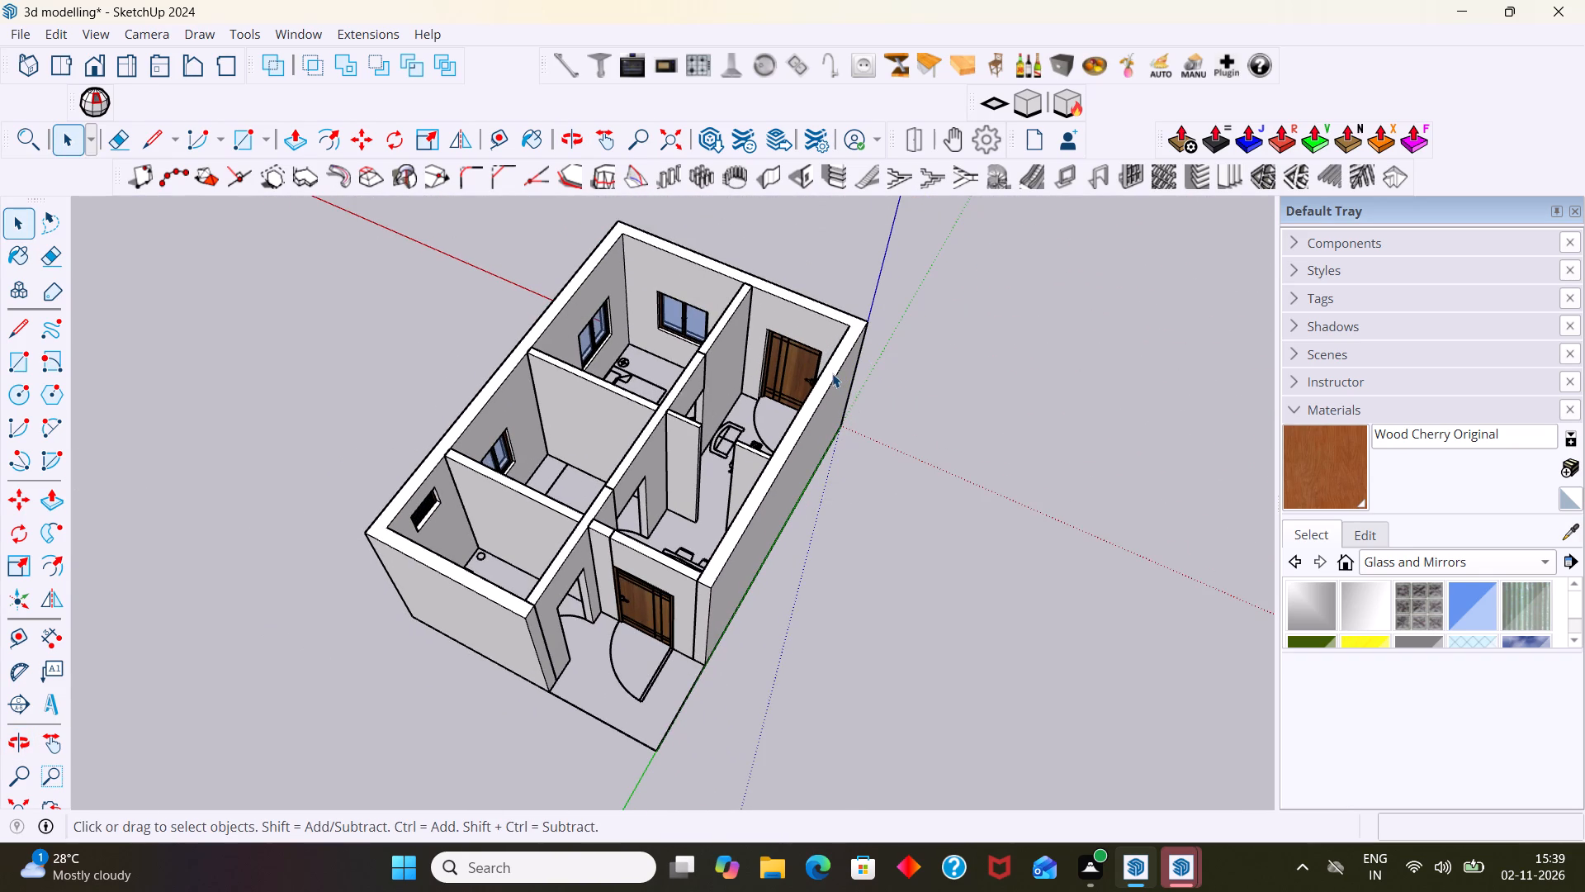
scroll(753, 390, up, 4)
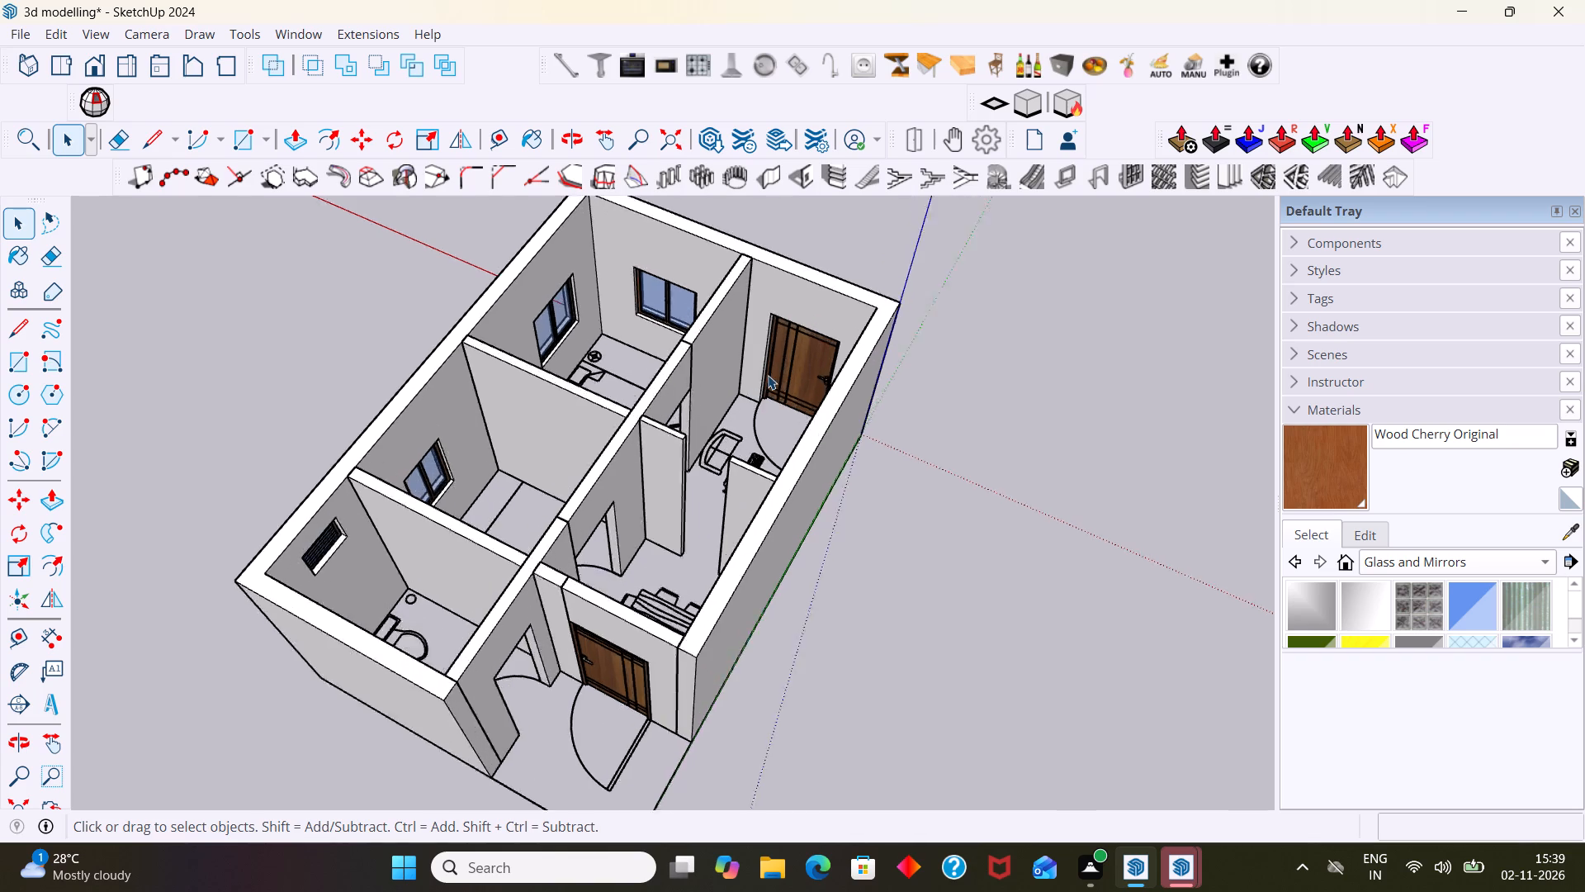
scroll(768, 375, up, 5)
scroll(777, 371, down, 8)
middle_drag(647, 657, 532, 614)
scroll(549, 619, up, 5)
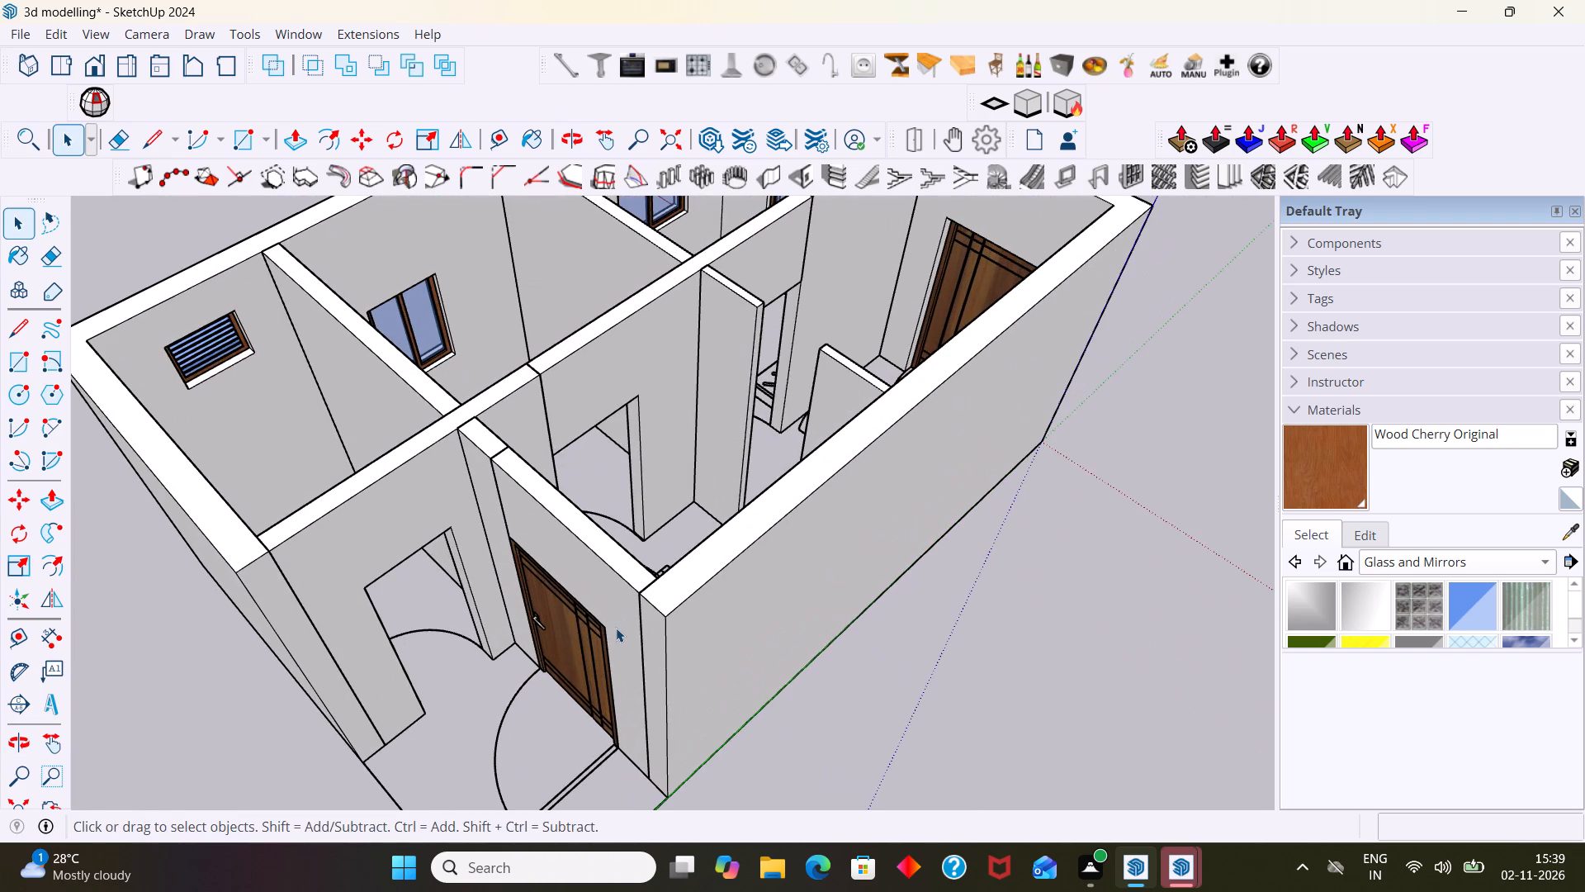
scroll(611, 646, down, 4)
middle_drag(608, 628, 571, 661)
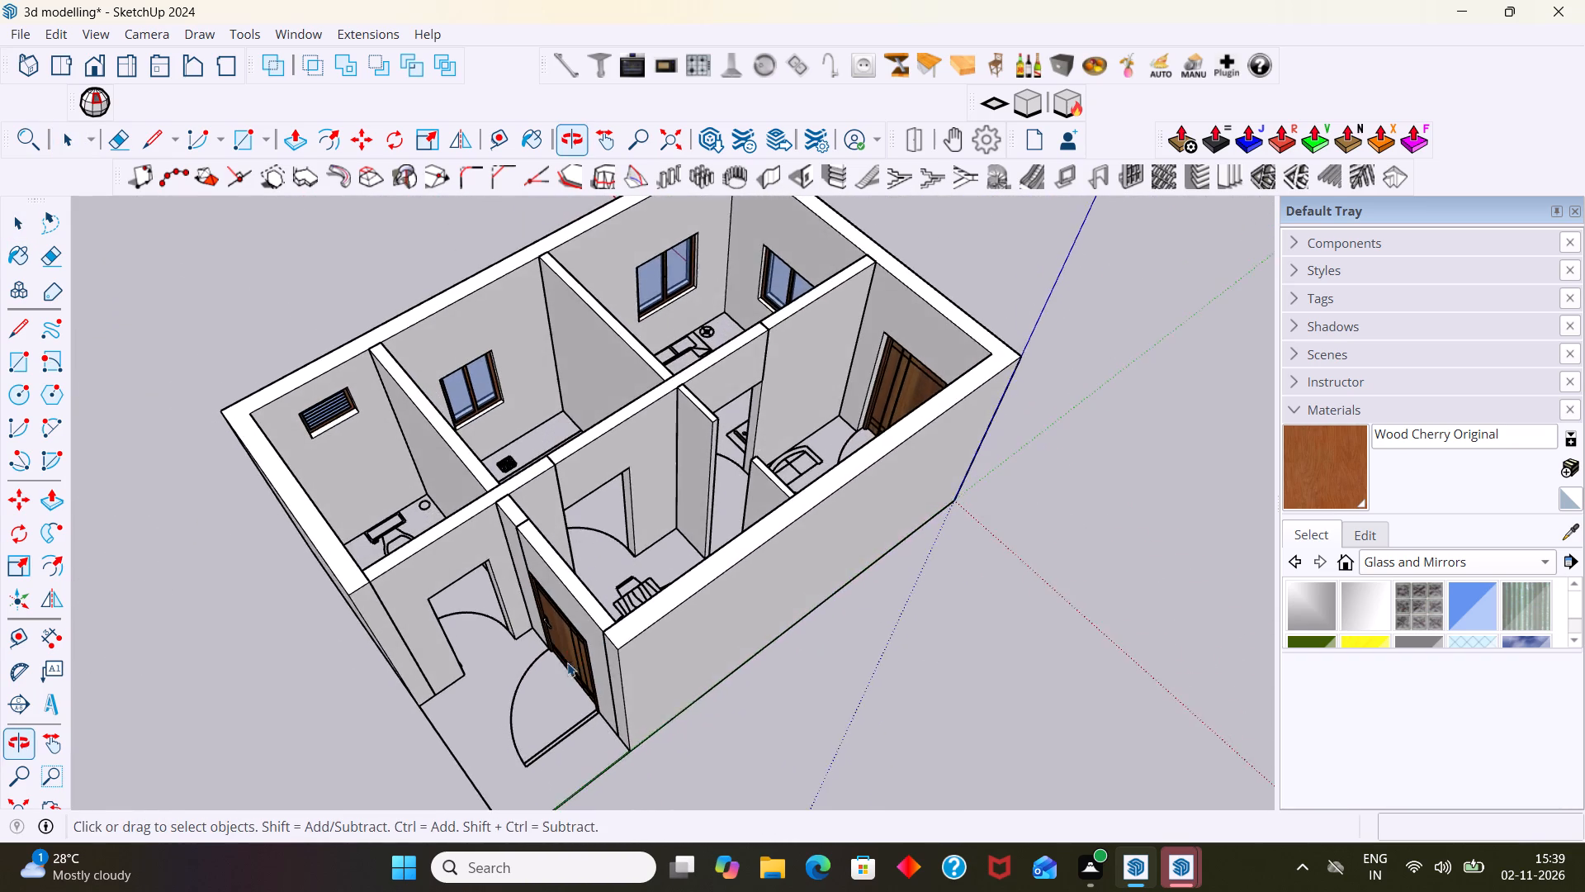
scroll(549, 655, up, 5)
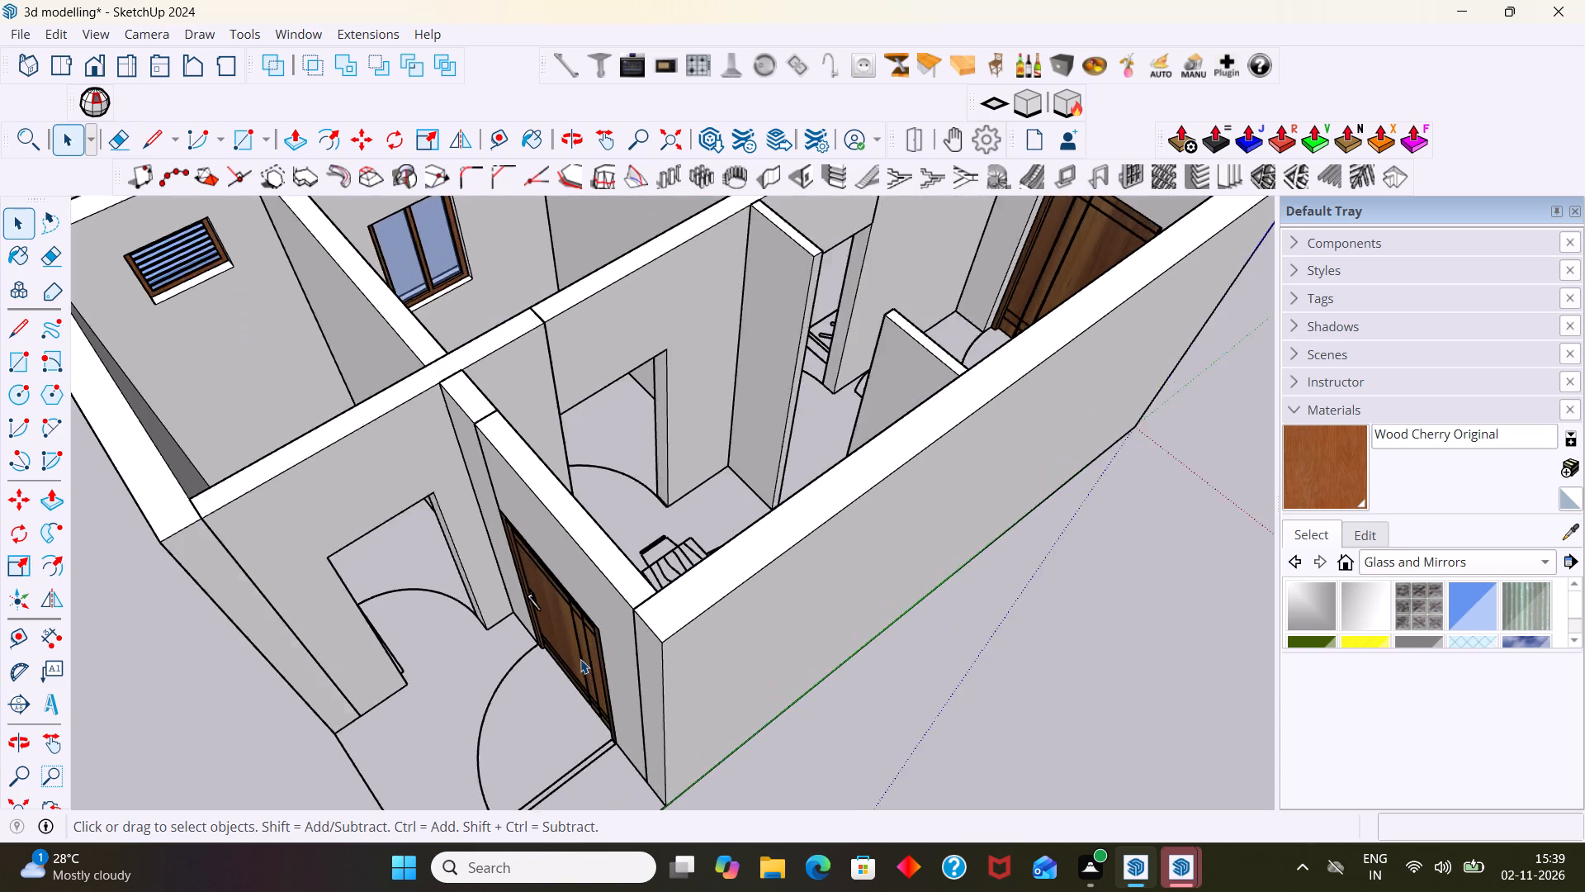
scroll(580, 659, up, 6)
scroll(578, 657, down, 8)
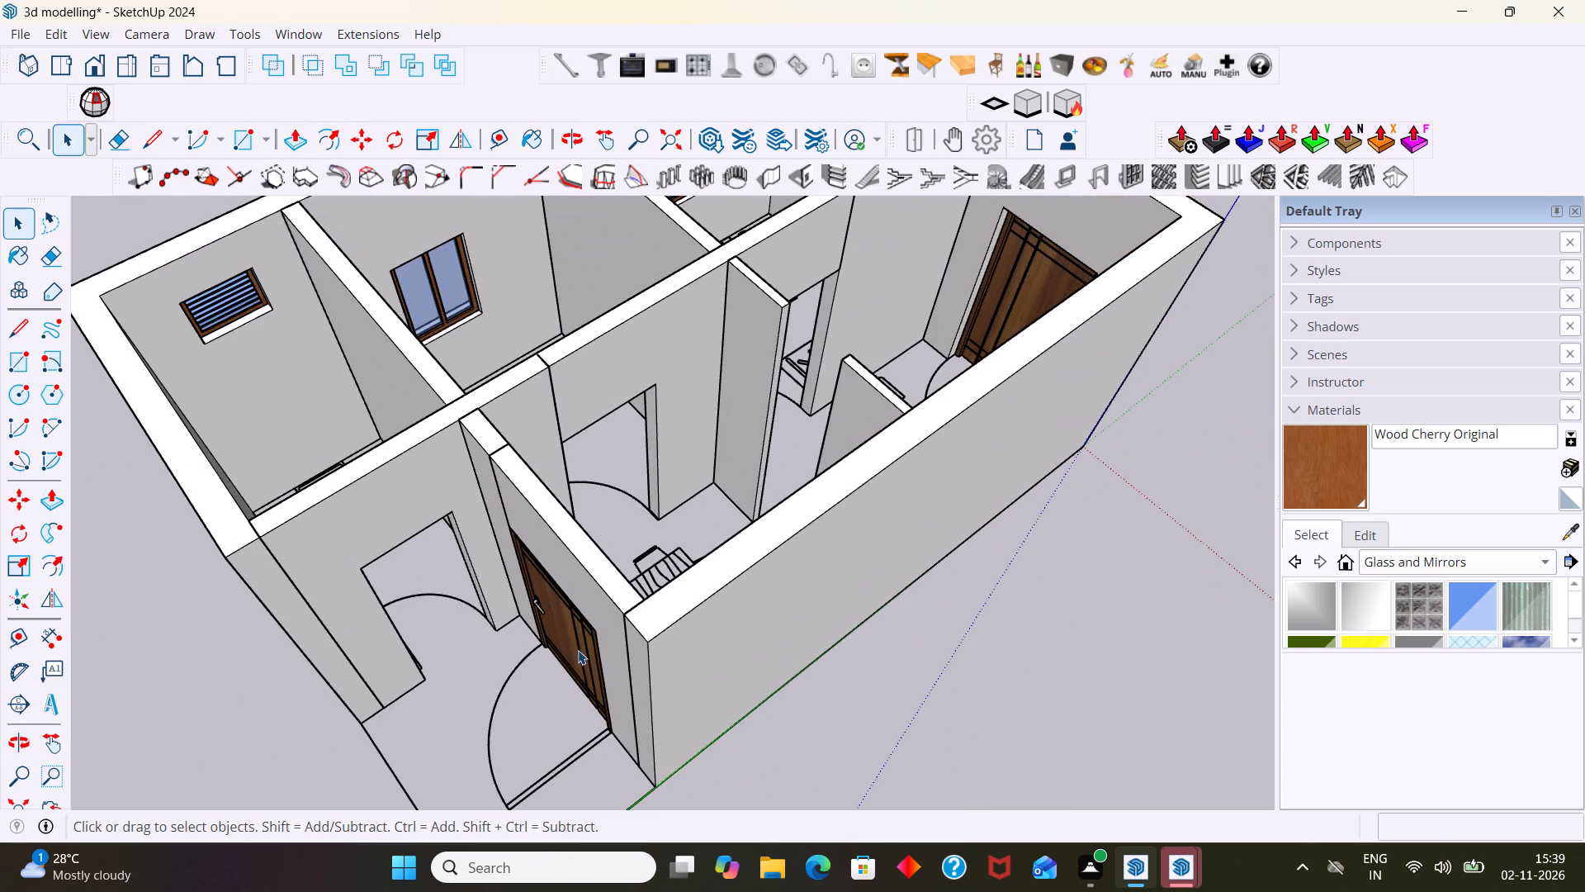
Copy the rear door from its bottom corner opposite the handle about 11' 8" along the red axis, outside the house.
scroll(576, 648, up, 2)
middle_drag(573, 645, 741, 596)
scroll(684, 624, down, 2)
click(677, 638)
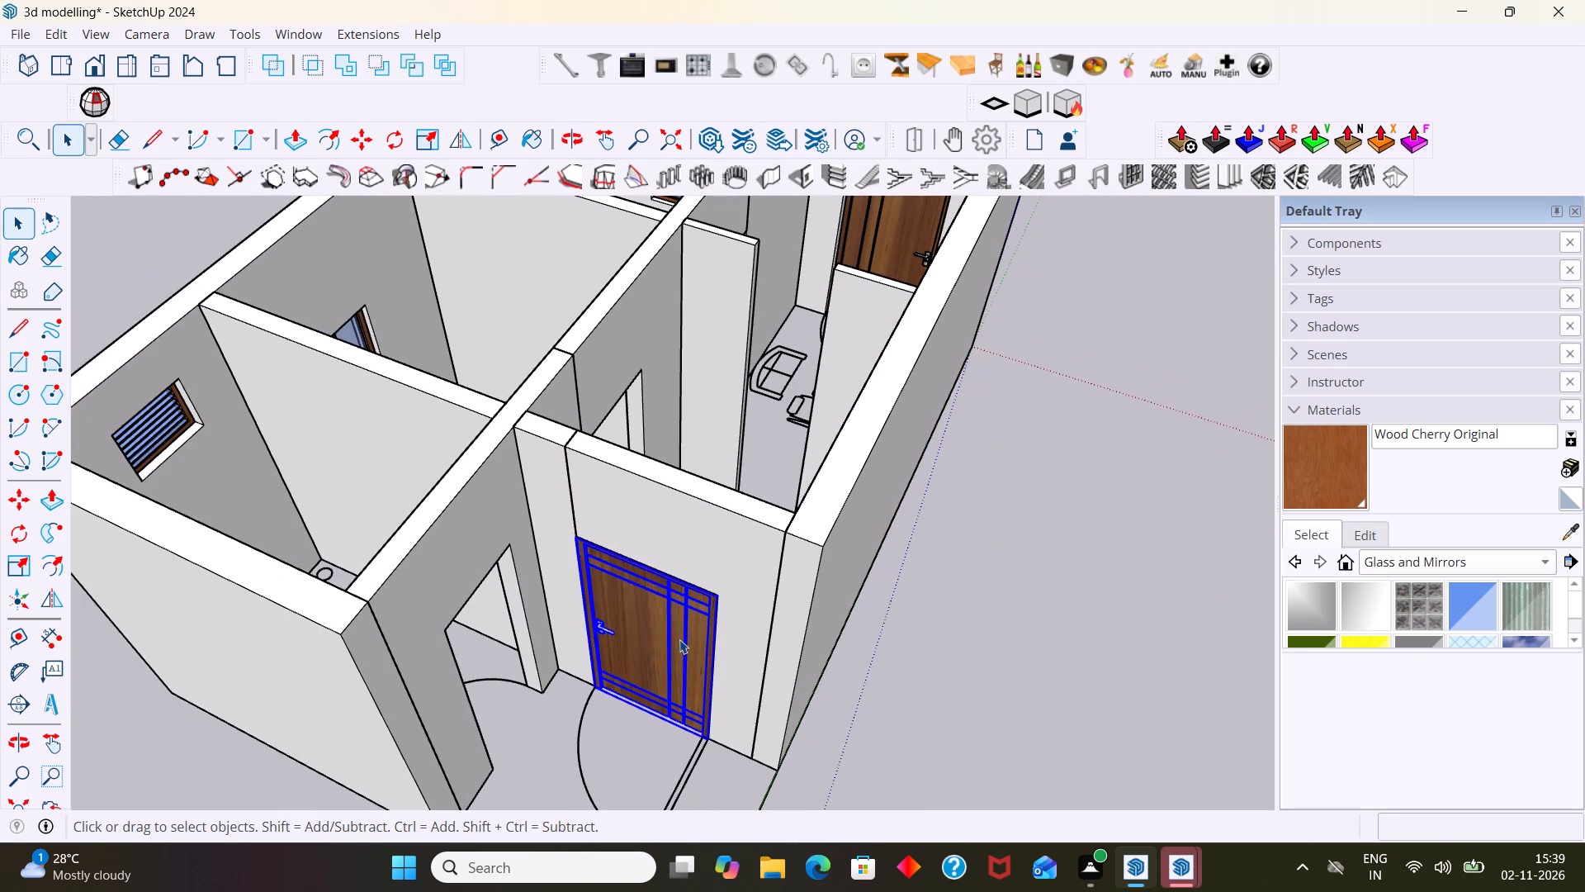
key(m)
click(707, 742)
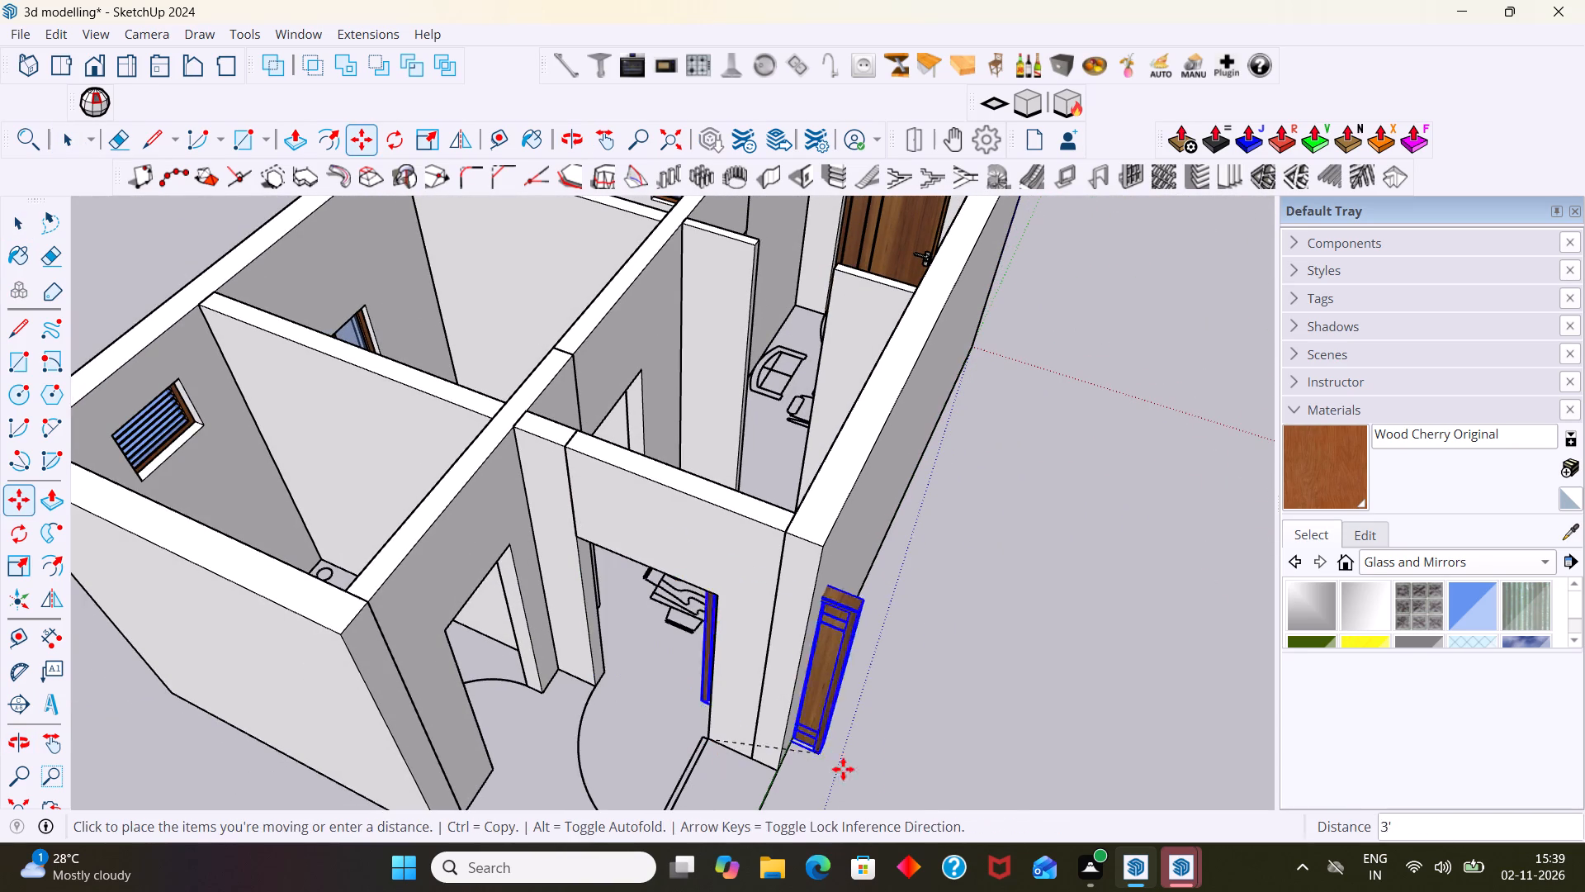
scroll(986, 798, down, 2)
shift+middle_drag(977, 798, 857, 606)
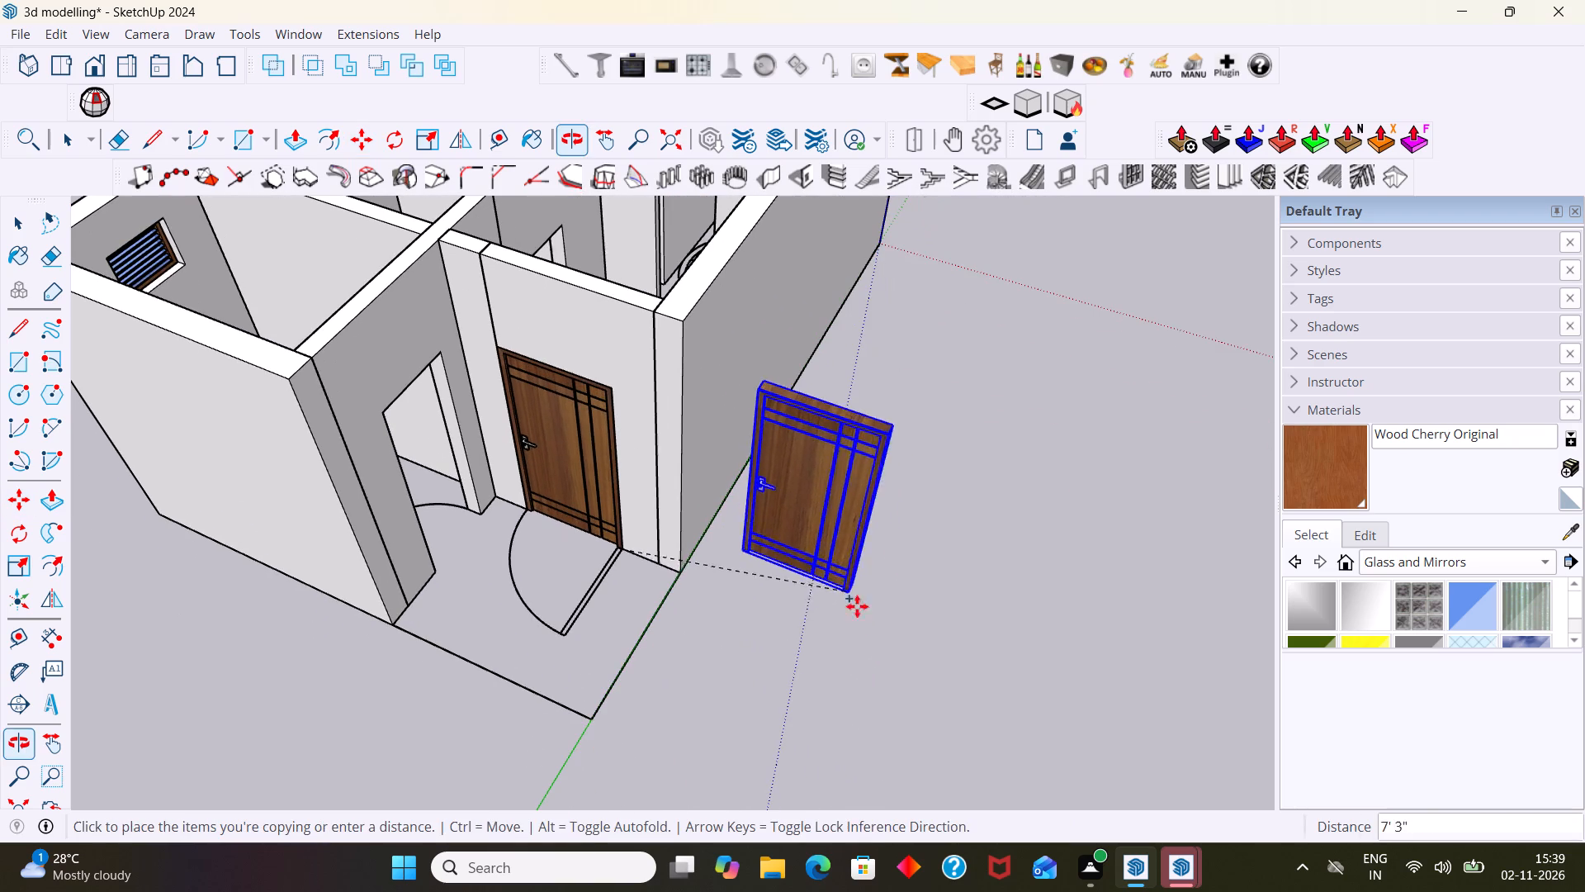
shift+middle_drag(857, 606, 854, 600)
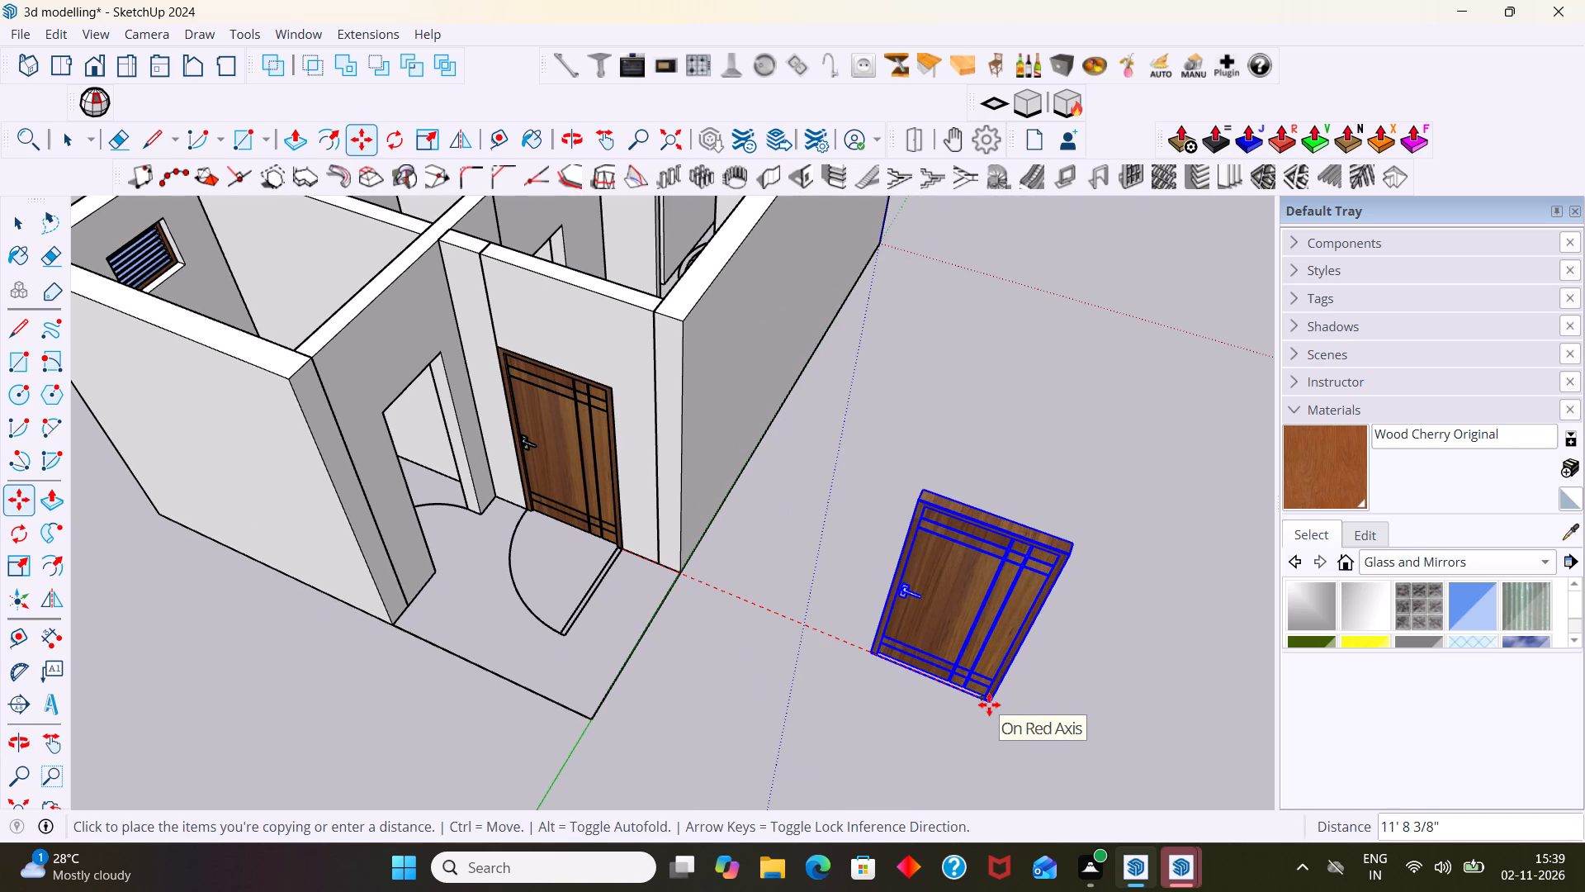
key(space)
scroll(971, 687, down, 8)
middle_drag(1027, 668, 1018, 659)
click(1061, 603)
Rotate the copied door outside the house 90 degrees about the vertical axis at its handle-side bottom corner.
scroll(1096, 604, down, 2)
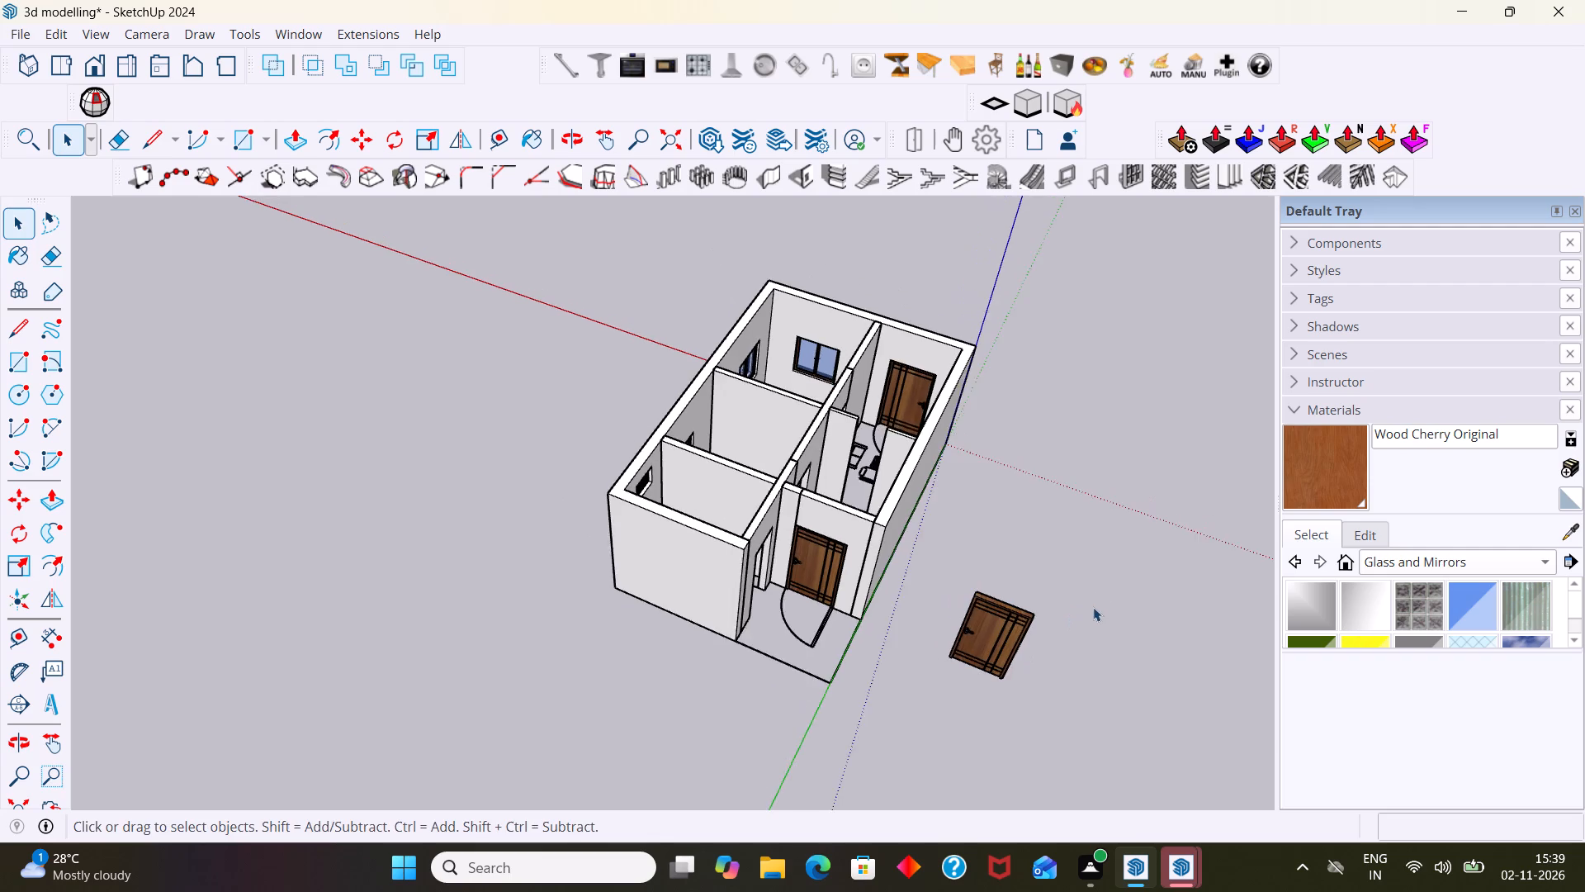
shift+middle_drag(1093, 607, 833, 586)
scroll(783, 630, up, 3)
click(749, 633)
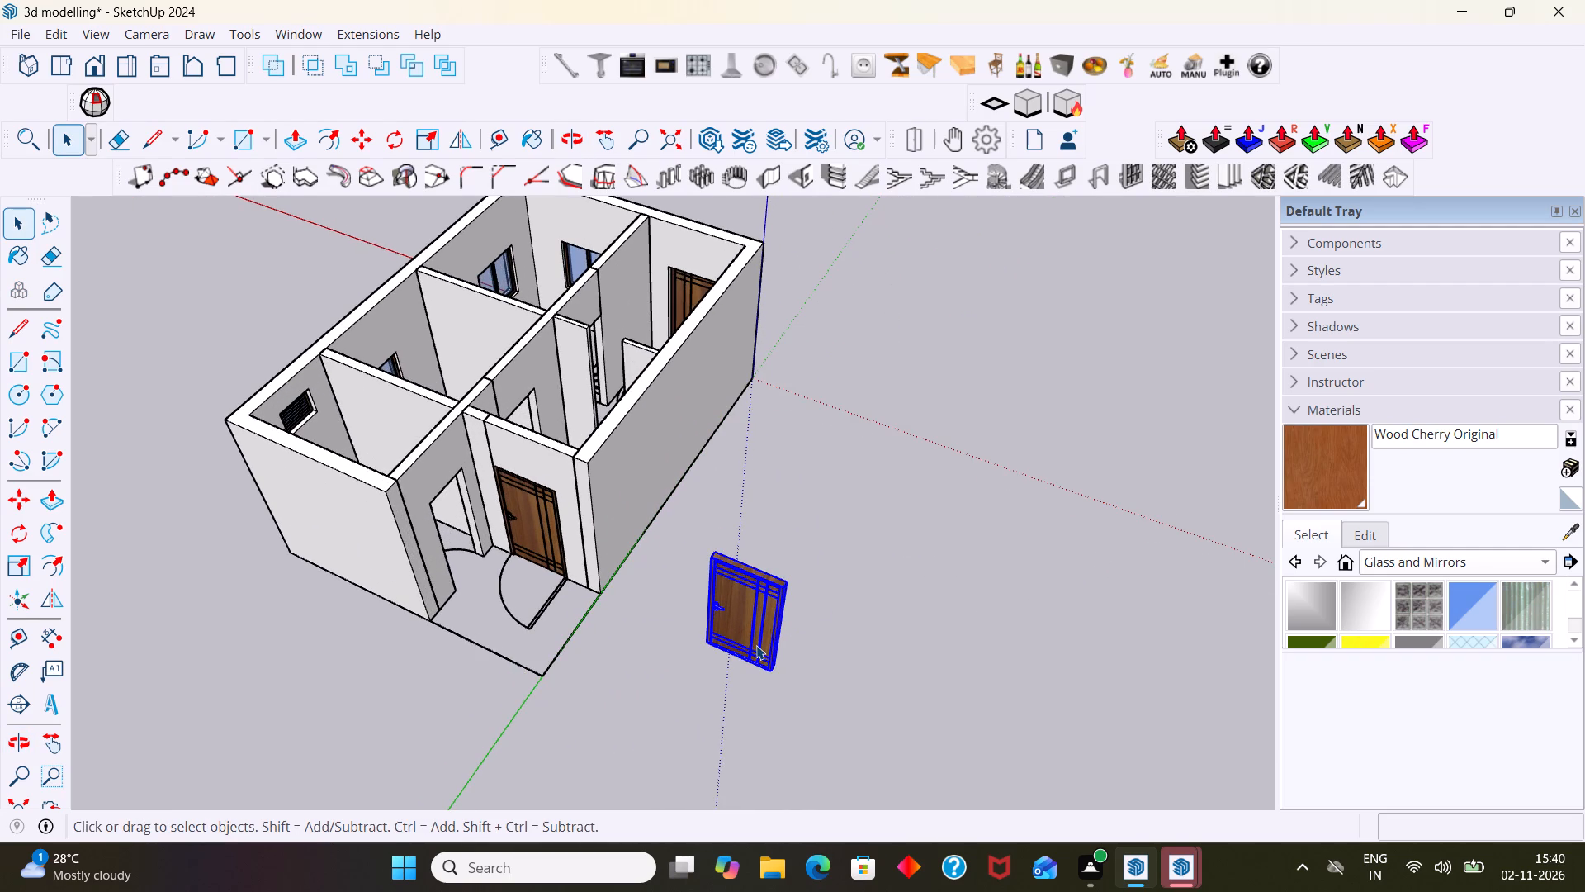
key(q)
scroll(746, 652, up, 3)
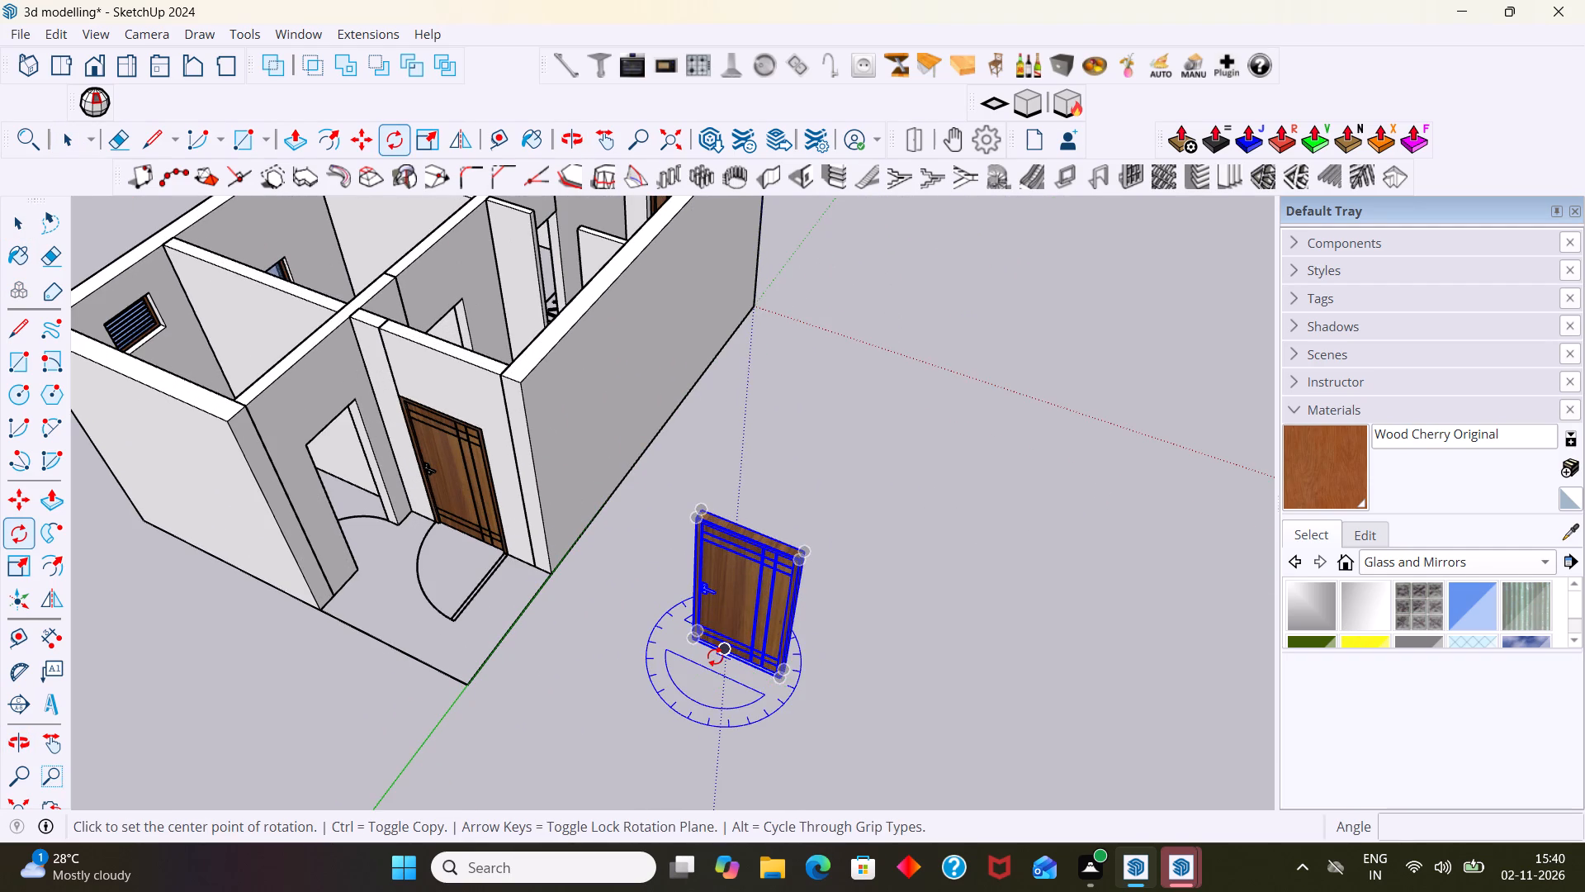
scroll(714, 657, up, 4)
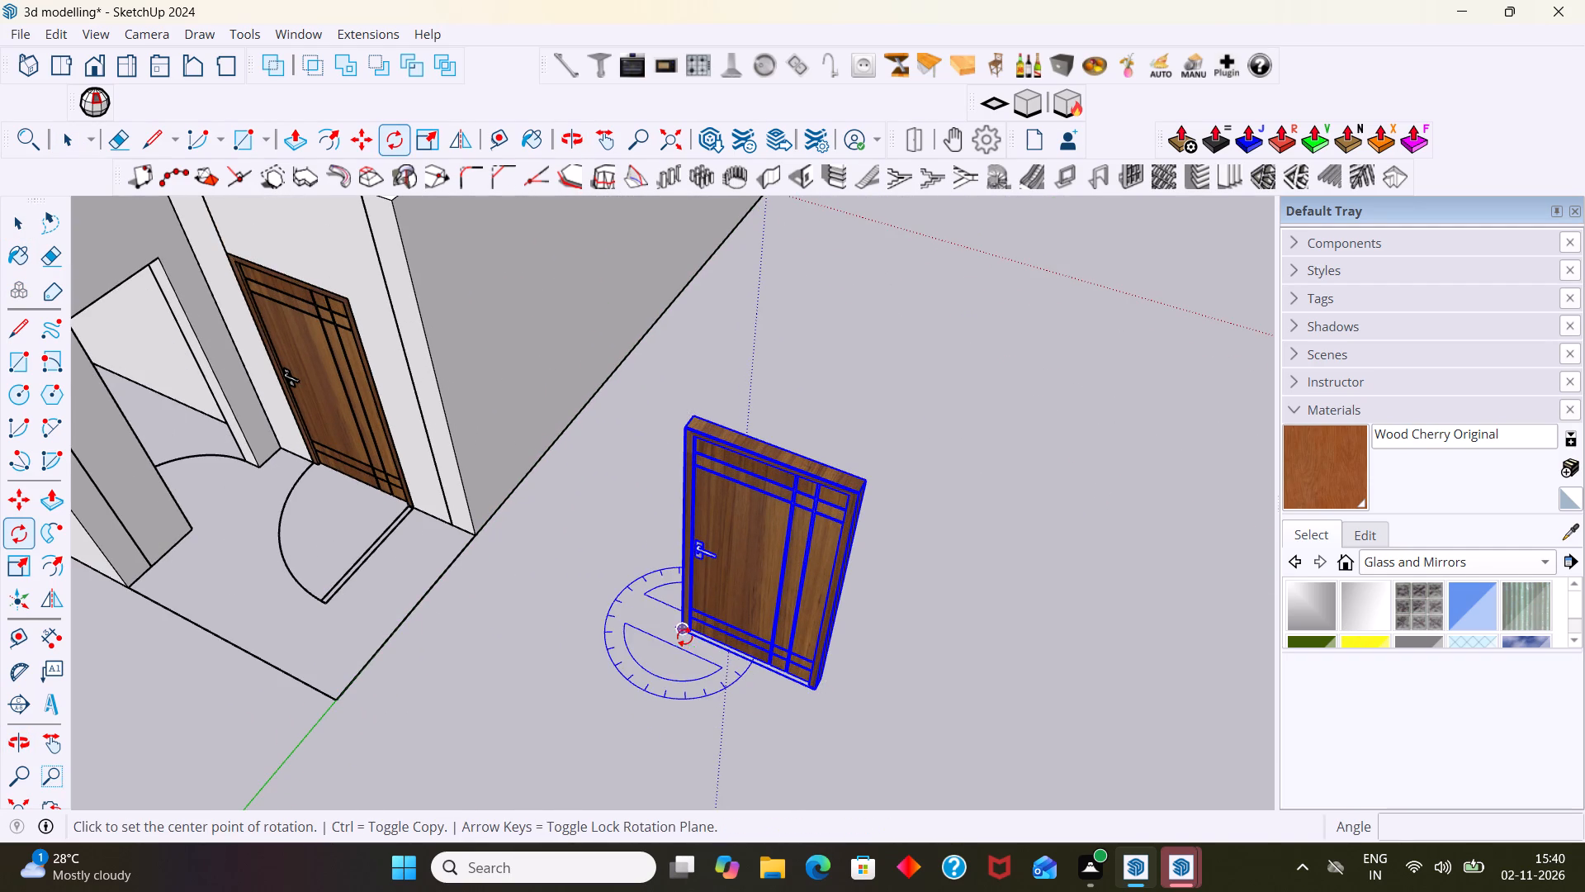
click(684, 638)
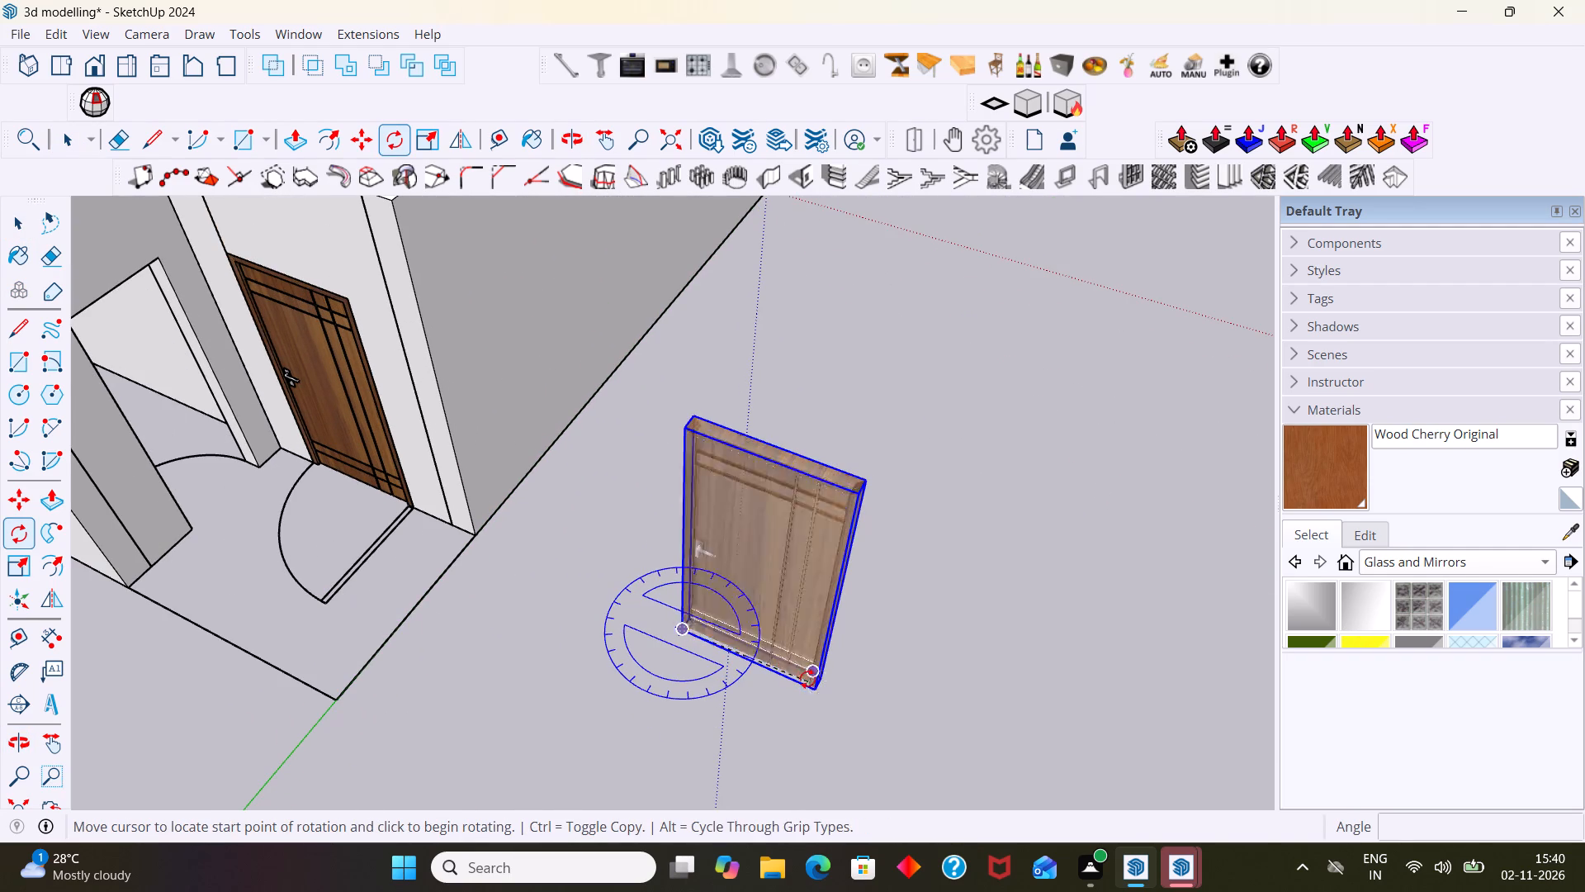
click(816, 689)
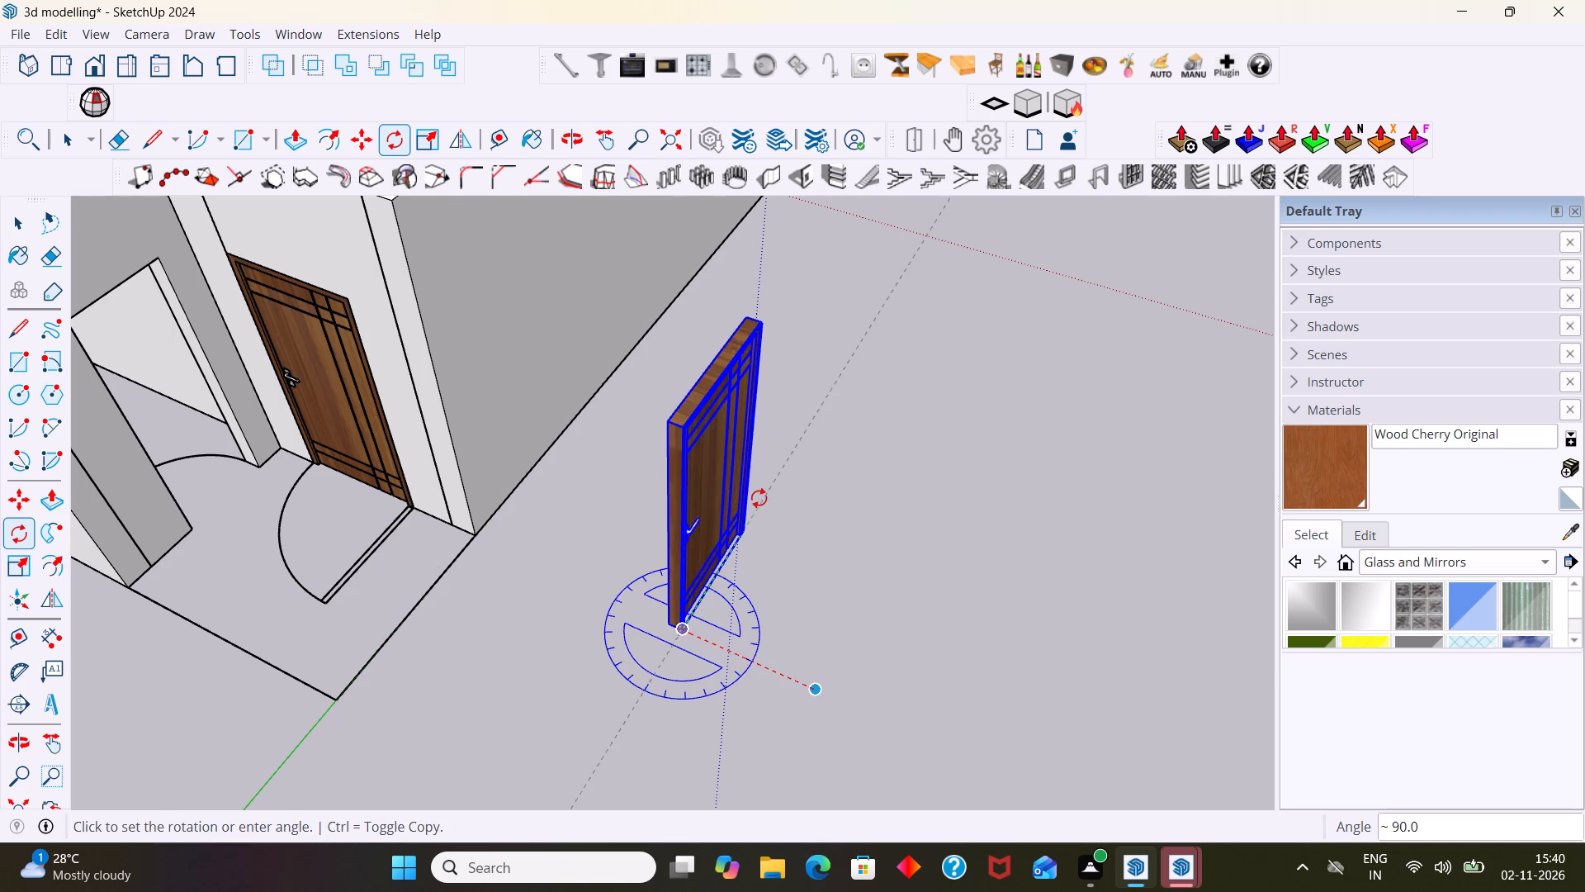
click(759, 498)
key(space)
click(919, 517)
Move the rotated door by its handle-side bottom corner onto the floor corner of the side-facing opening beside the dining table.
scroll(917, 516, down, 10)
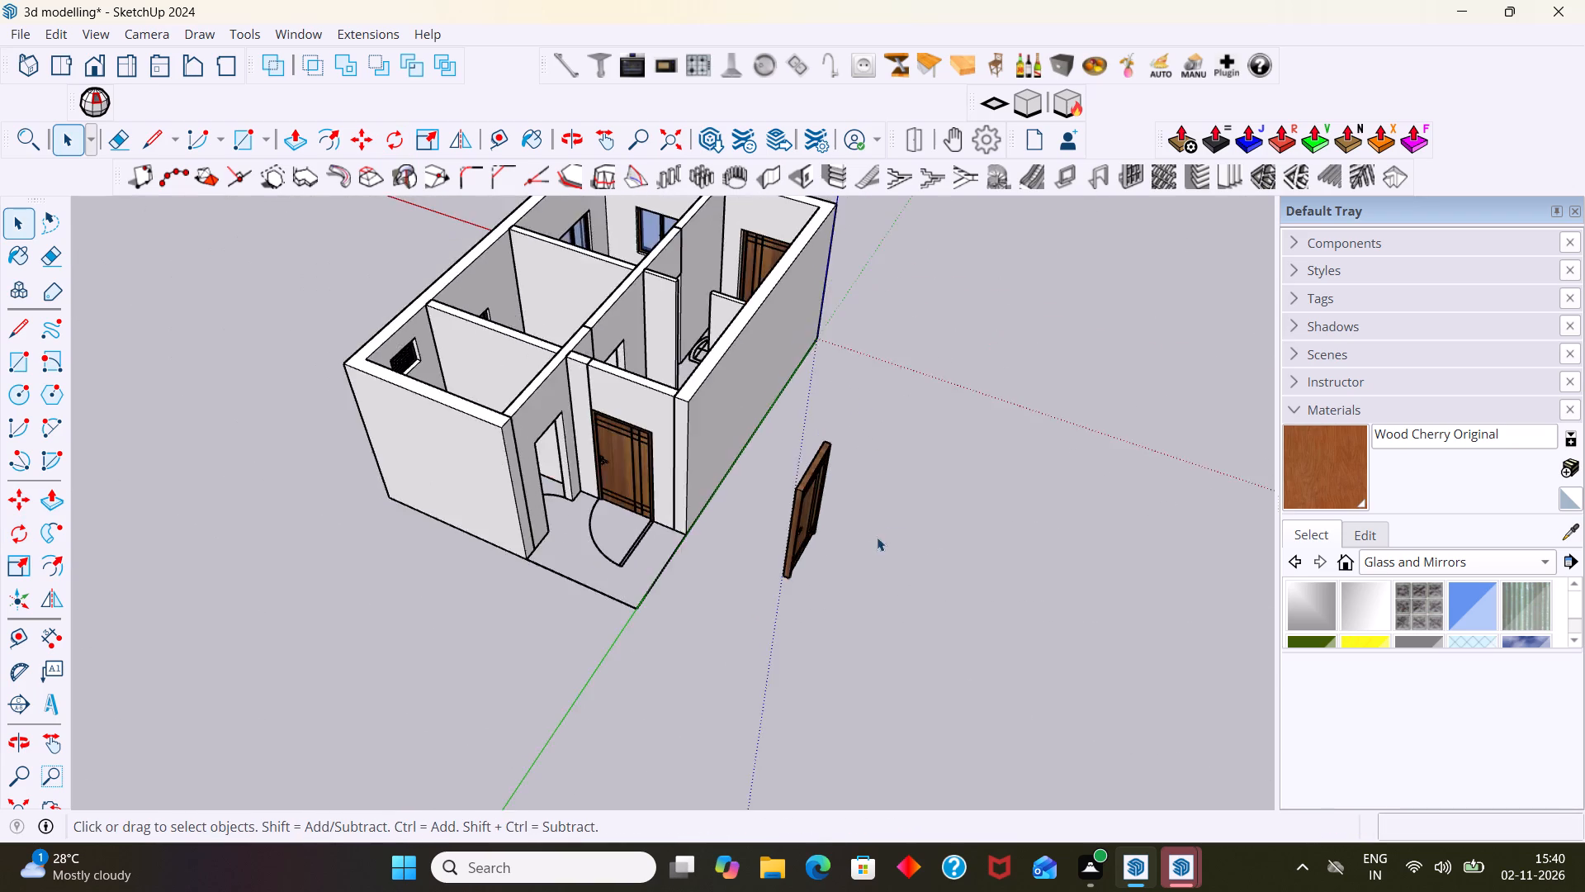
middle_drag(877, 537, 697, 564)
scroll(700, 561, down, 5)
click(751, 563)
middle_drag(720, 548, 630, 537)
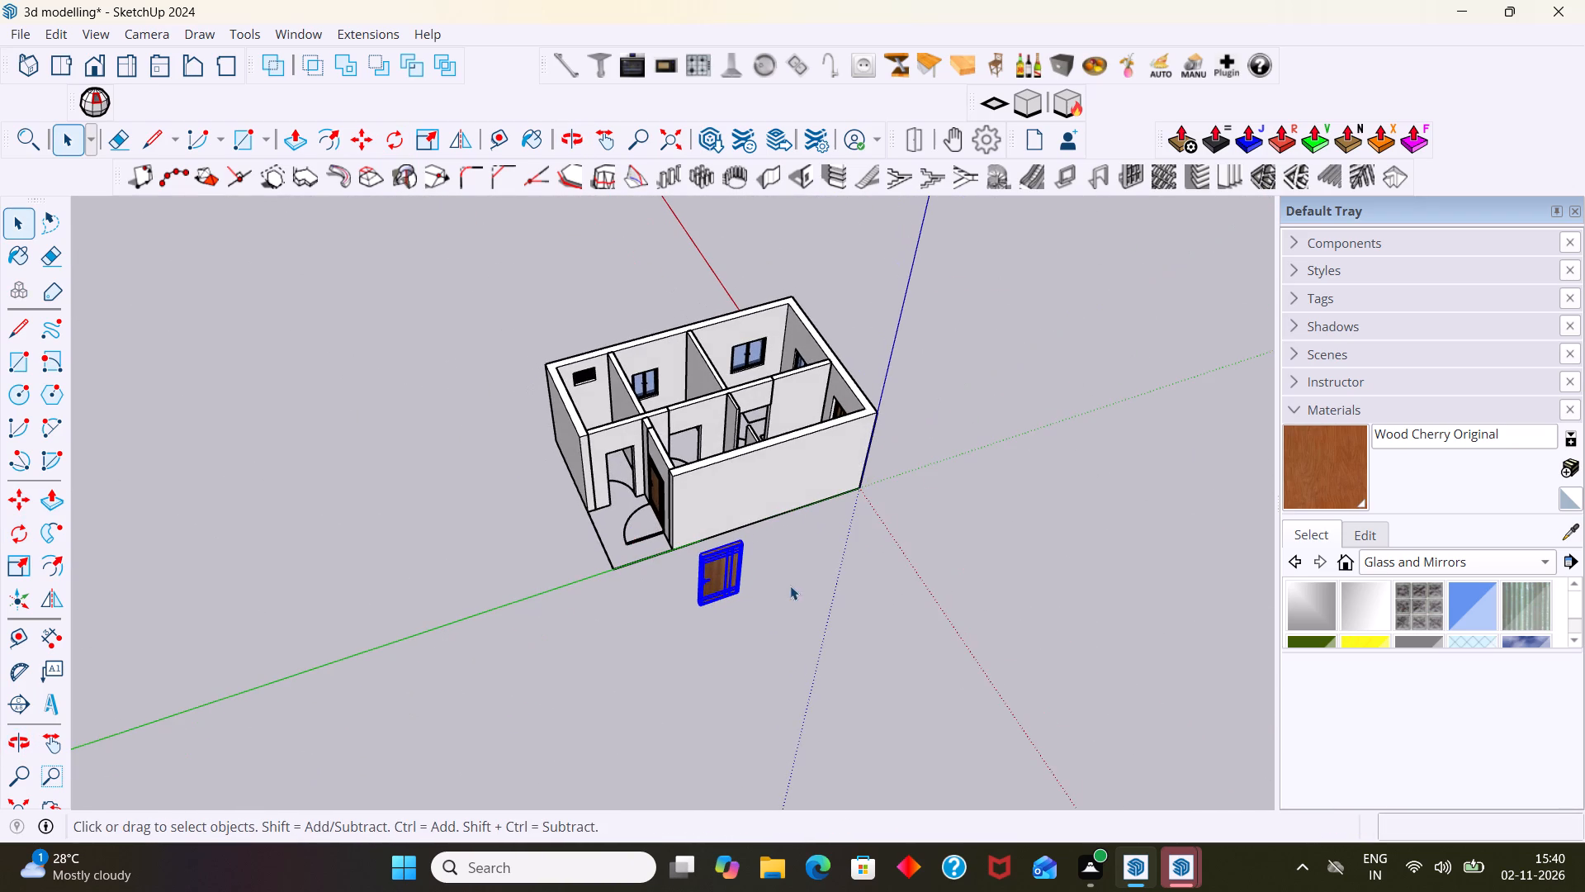
scroll(769, 614, up, 11)
key(m)
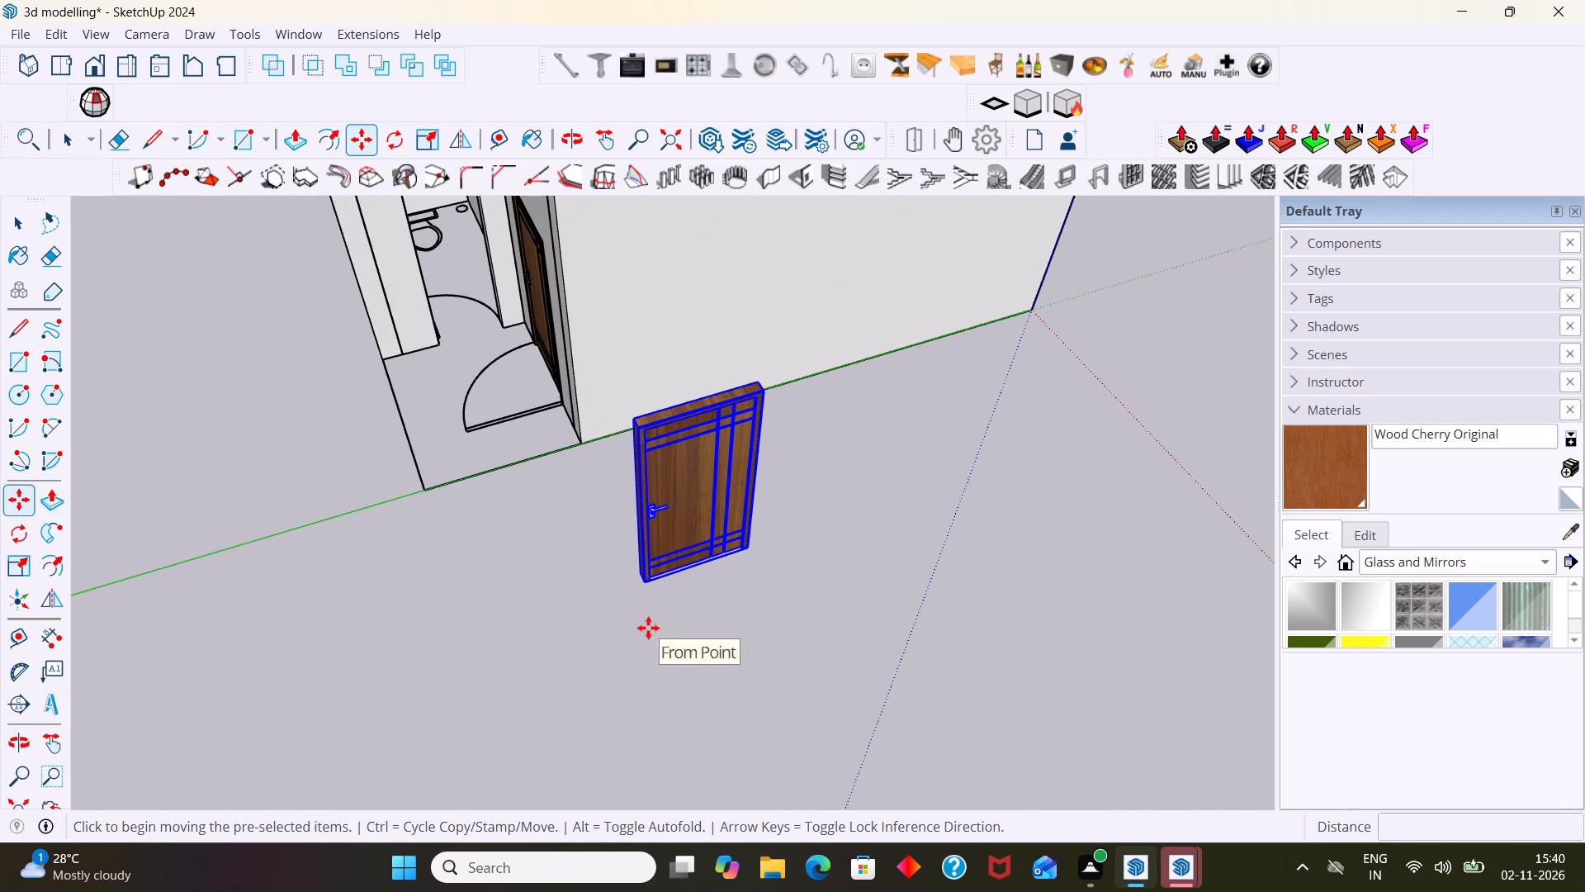
click(642, 586)
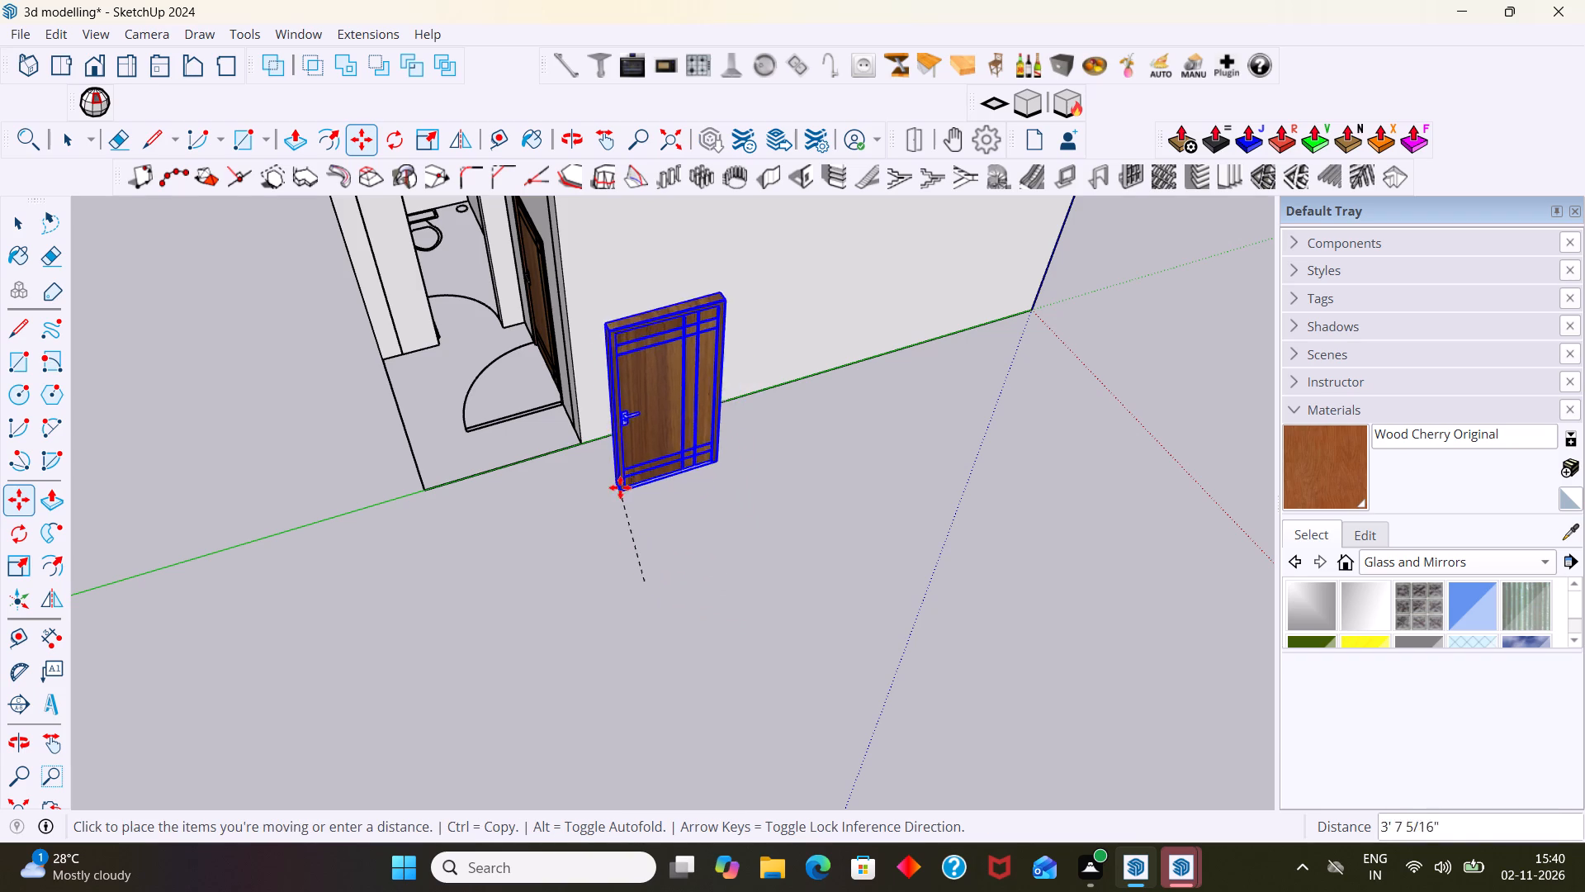
scroll(618, 482, down, 8)
middle_drag(613, 489, 633, 727)
scroll(631, 586, up, 15)
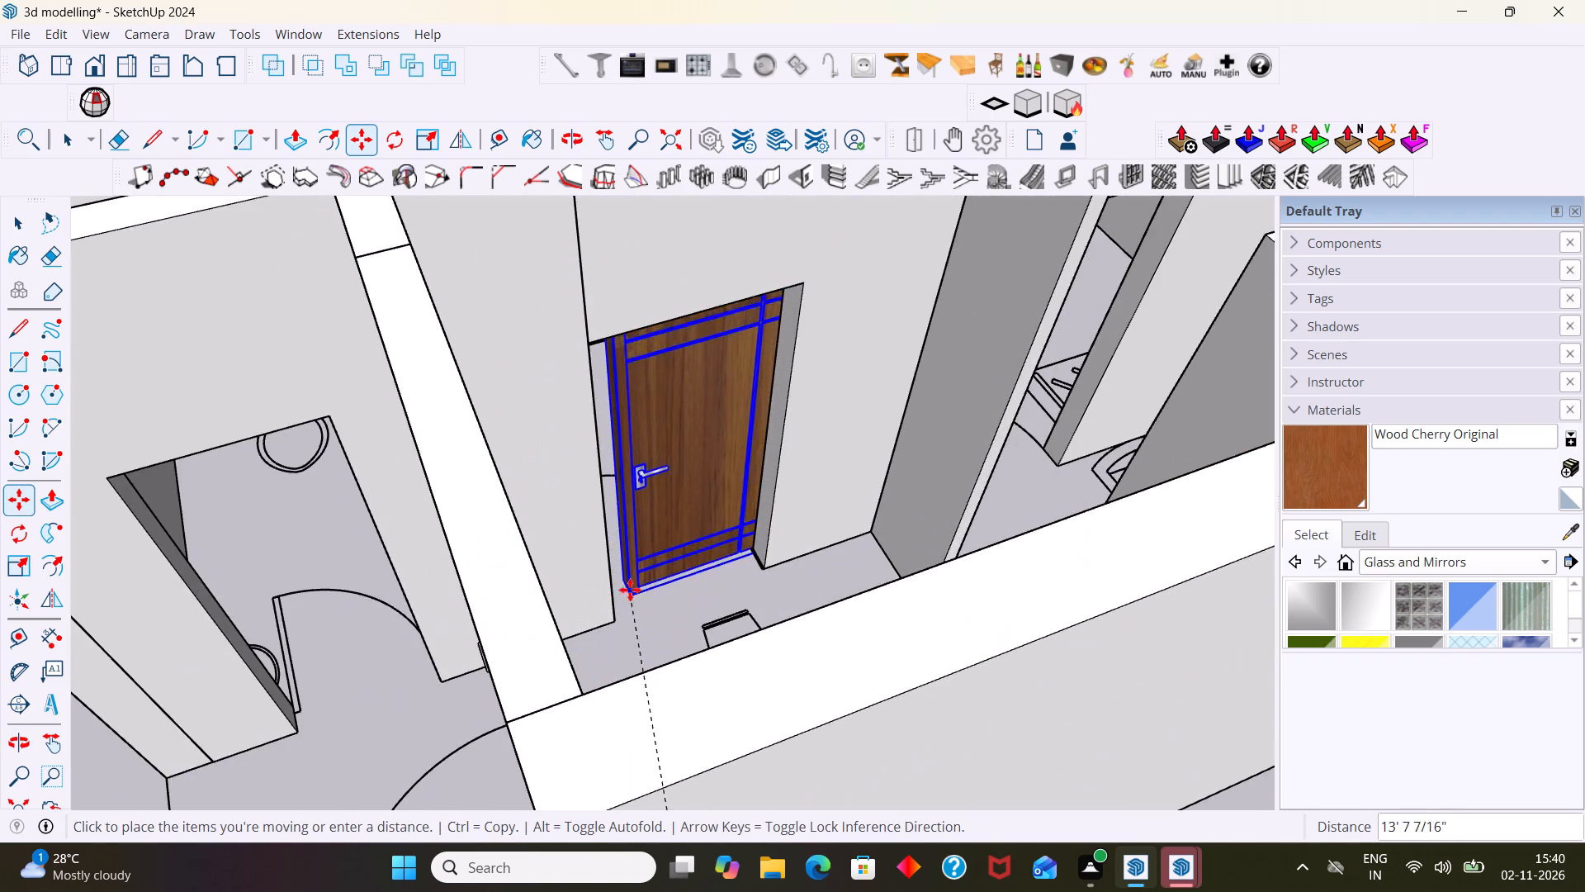
scroll(623, 591, up, 8)
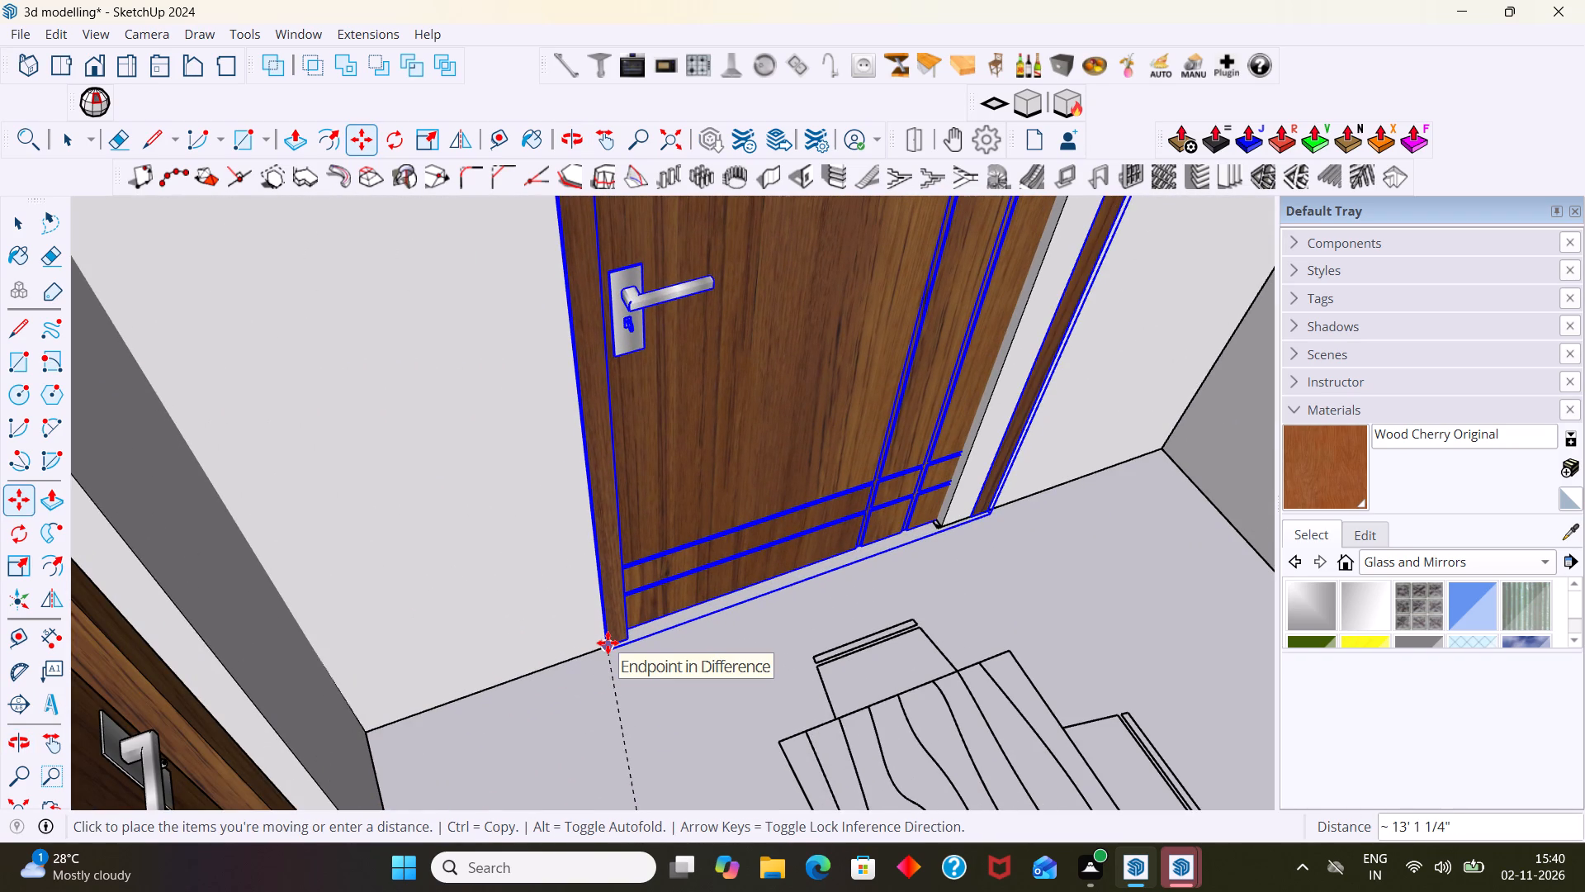
click(608, 643)
key(space)
click(774, 656)
Scale the dining-area door's width from its hinge side to about 0.89 to fit the wall opening.
scroll(774, 653, down, 10)
middle_drag(807, 525, 667, 499)
scroll(820, 488, up, 5)
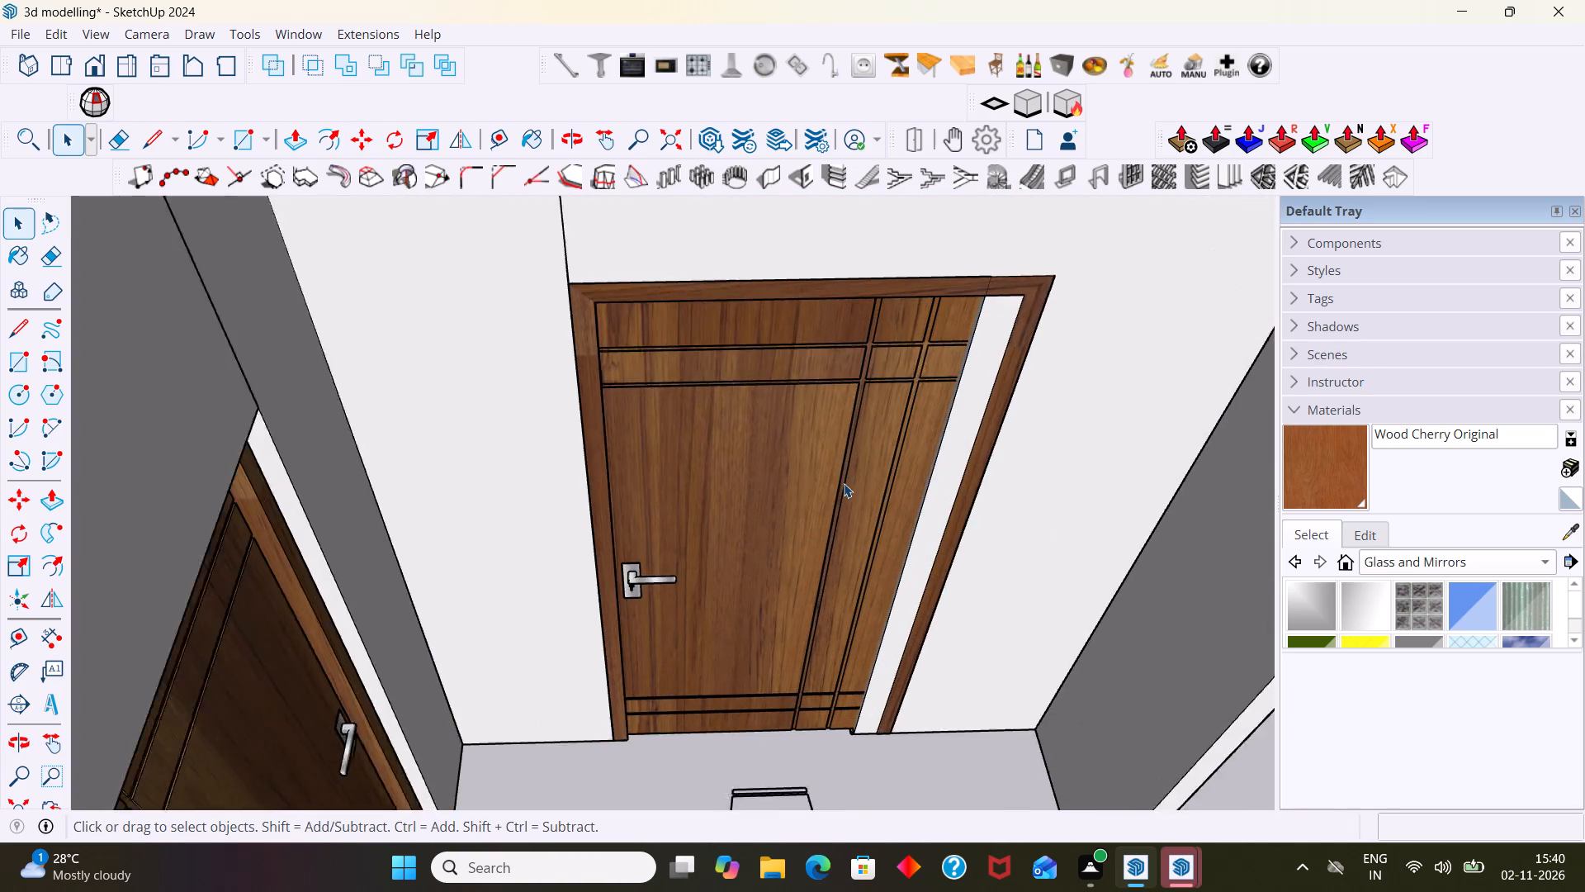
scroll(844, 483, up, 2)
click(982, 550)
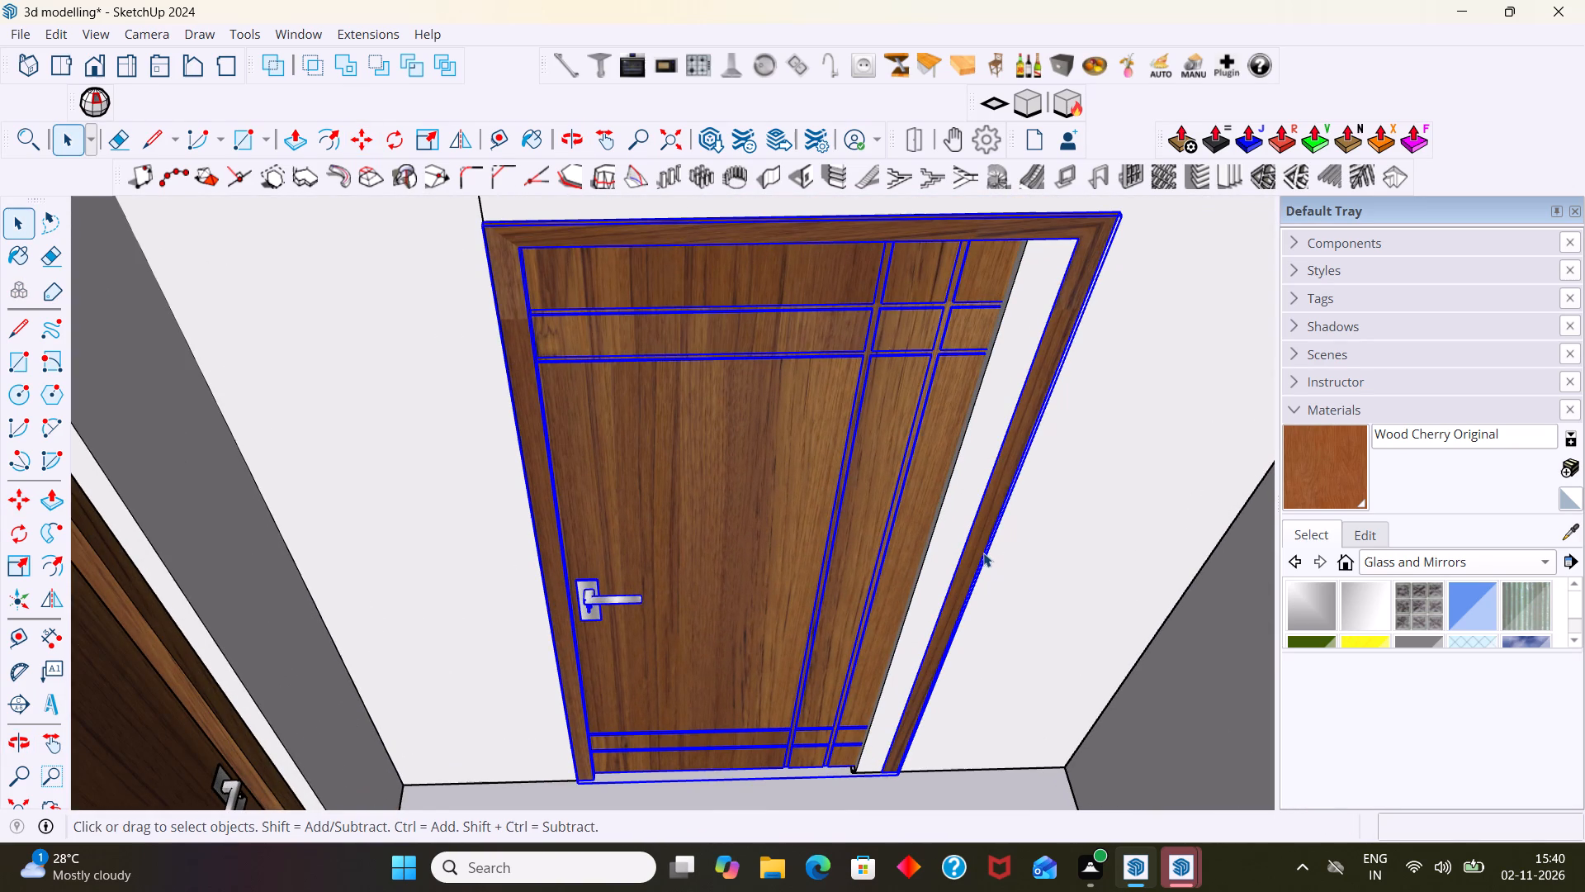
key(s)
click(975, 586)
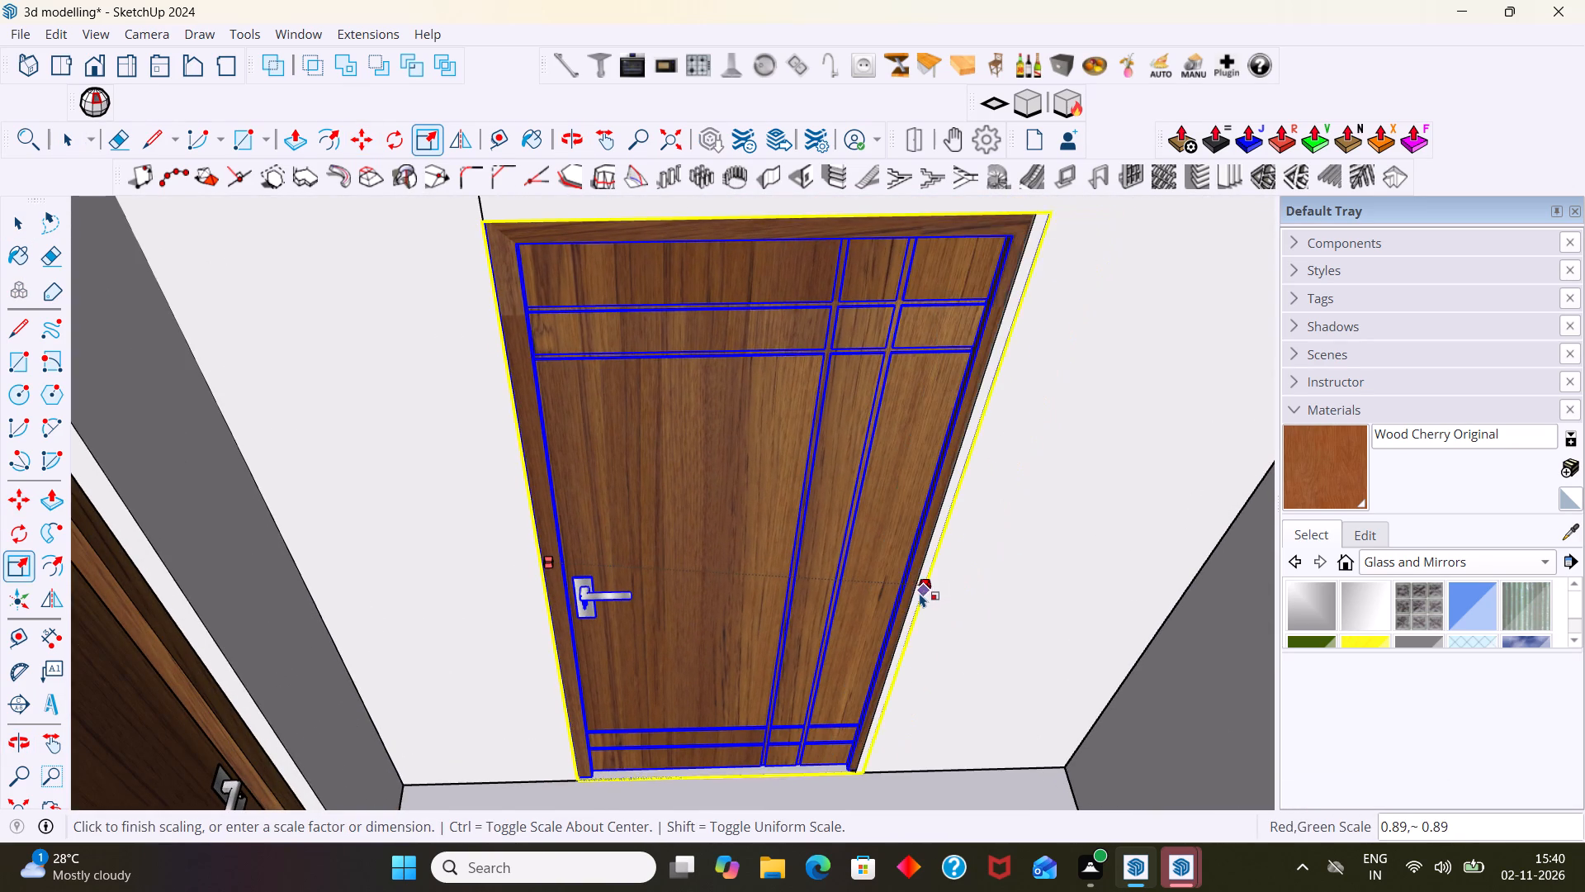
click(916, 595)
key(space)
Examine the scaled dining-area door's fit and the remaining interior door openings from above and close up.
scroll(929, 603, down, 9)
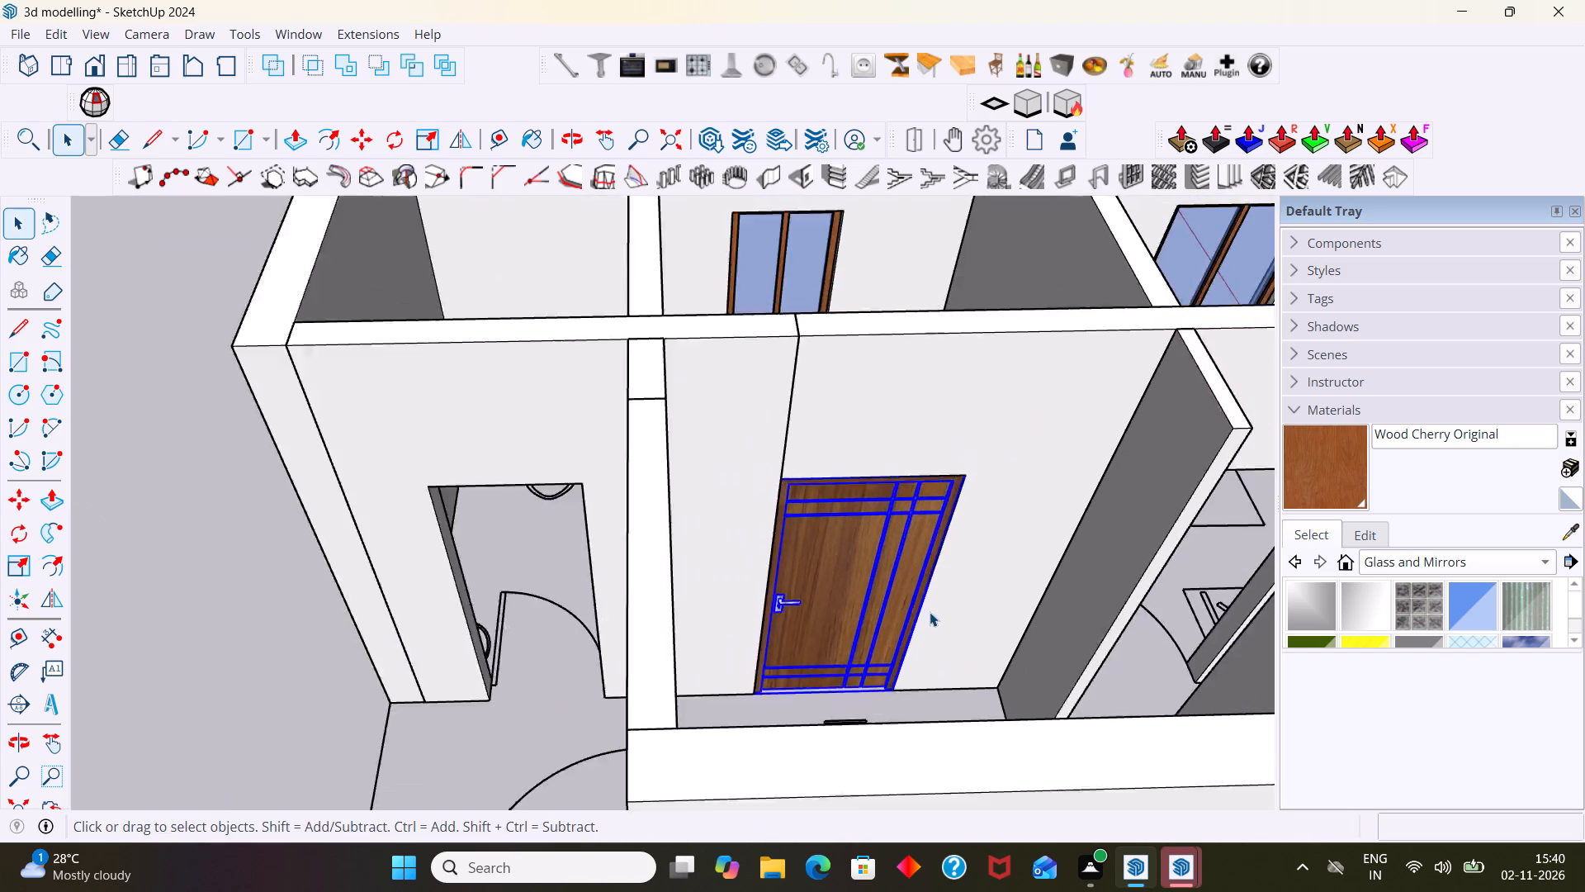
scroll(930, 612, down, 5)
click(594, 698)
scroll(593, 689, down, 2)
middle_drag(664, 668, 873, 660)
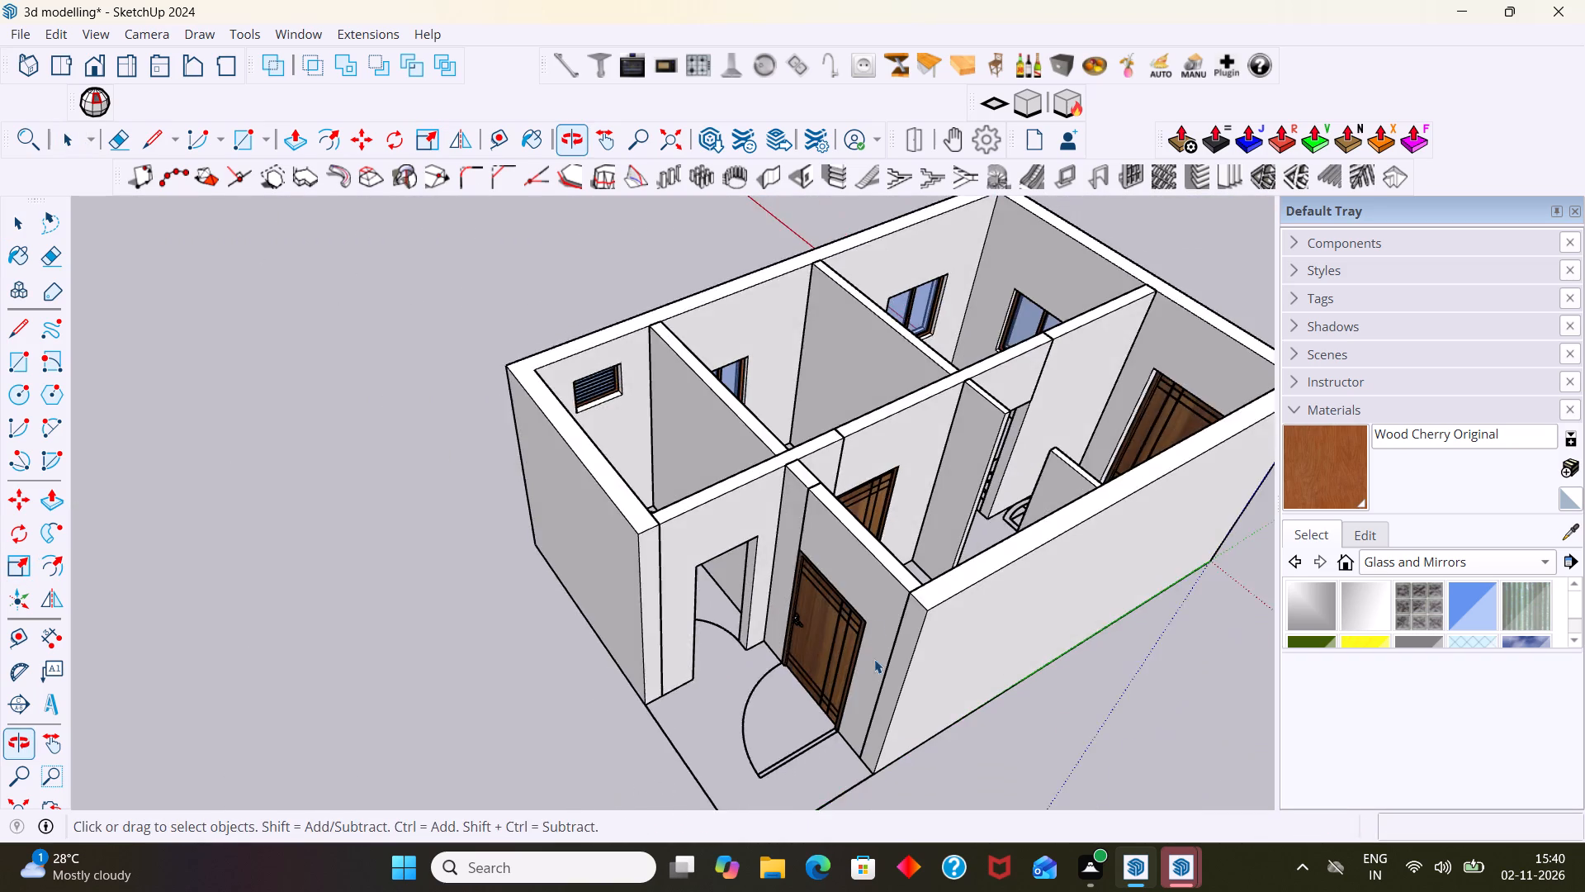
scroll(874, 619, down, 4)
middle_drag(873, 539, 866, 672)
scroll(848, 540, up, 8)
middle_drag(851, 532, 825, 430)
scroll(853, 505, up, 2)
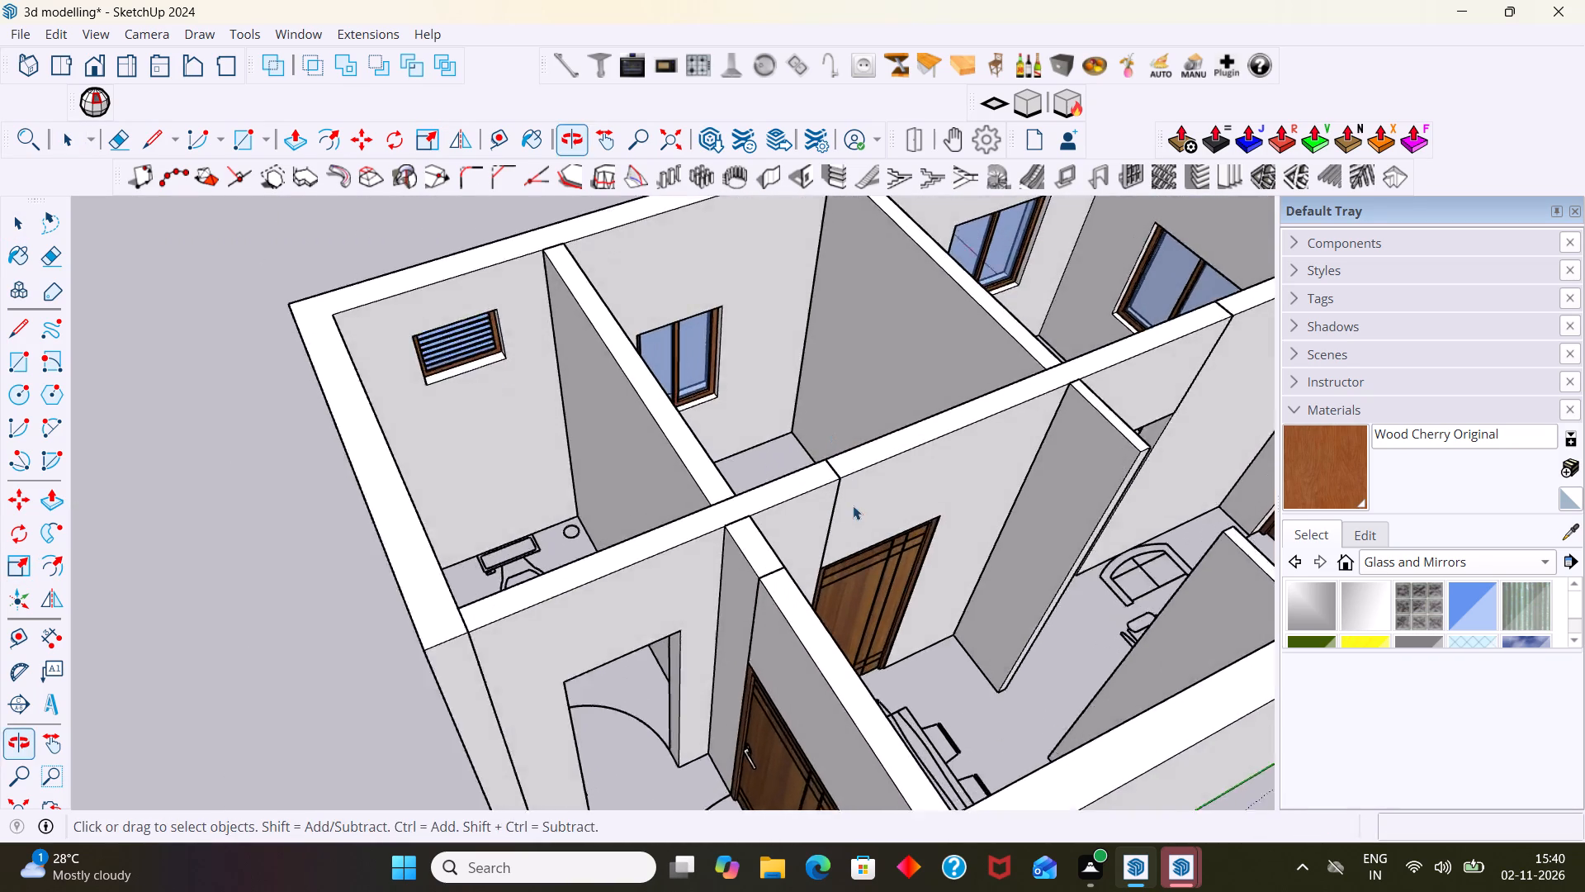
scroll(853, 505, up, 6)
middle_drag(887, 556, 750, 414)
scroll(755, 427, up, 6)
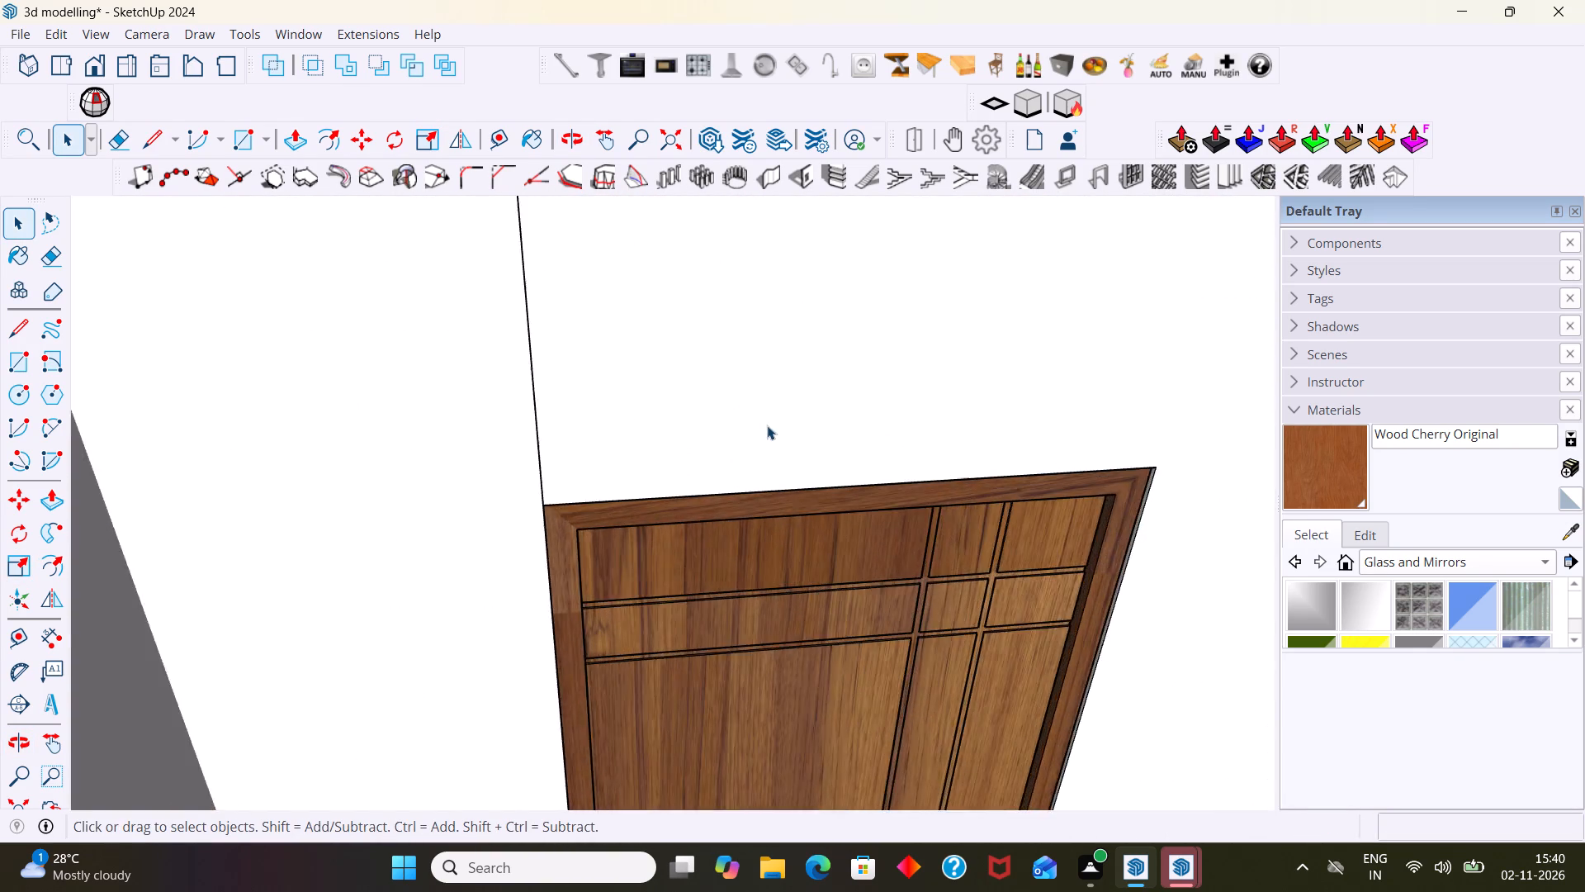
scroll(767, 425, up, 2)
scroll(767, 428, down, 20)
scroll(767, 428, down, 4)
middle_drag(892, 486, 892, 625)
scroll(903, 567, down, 2)
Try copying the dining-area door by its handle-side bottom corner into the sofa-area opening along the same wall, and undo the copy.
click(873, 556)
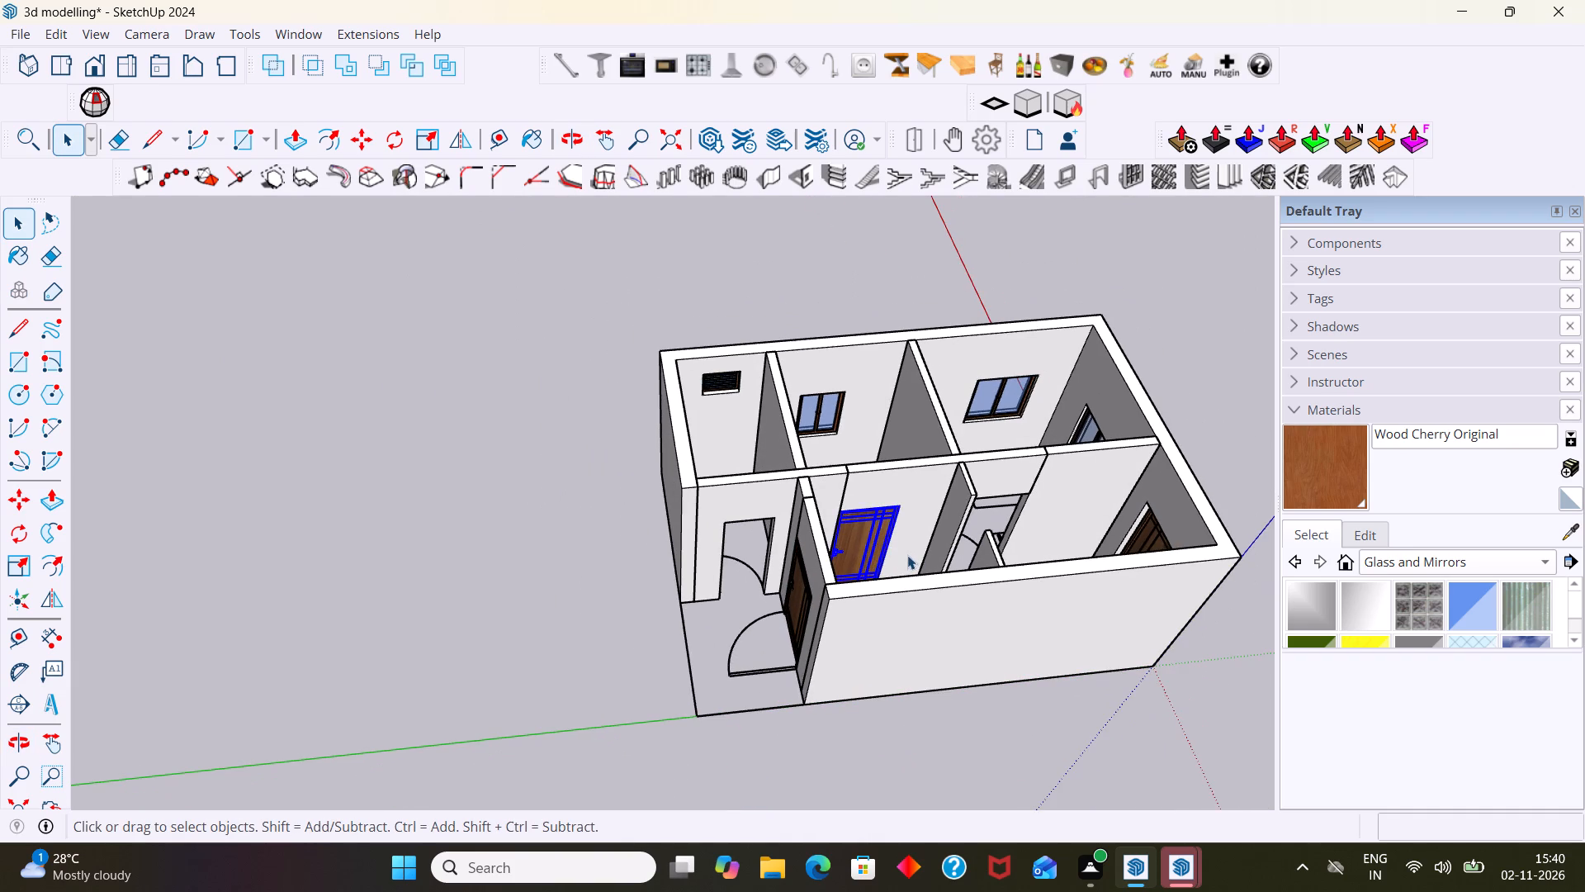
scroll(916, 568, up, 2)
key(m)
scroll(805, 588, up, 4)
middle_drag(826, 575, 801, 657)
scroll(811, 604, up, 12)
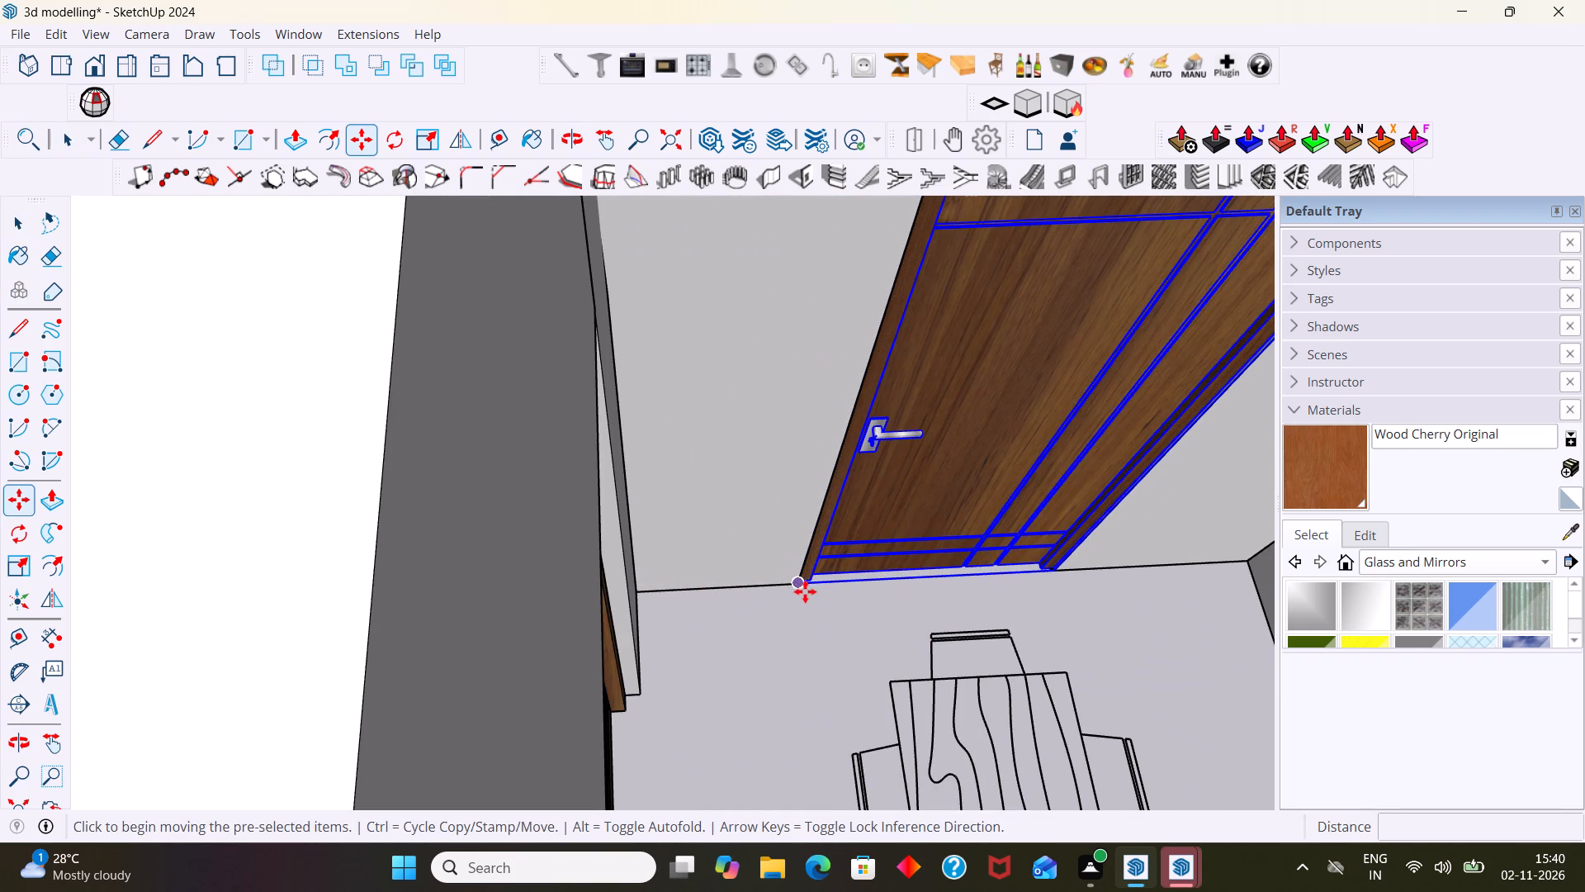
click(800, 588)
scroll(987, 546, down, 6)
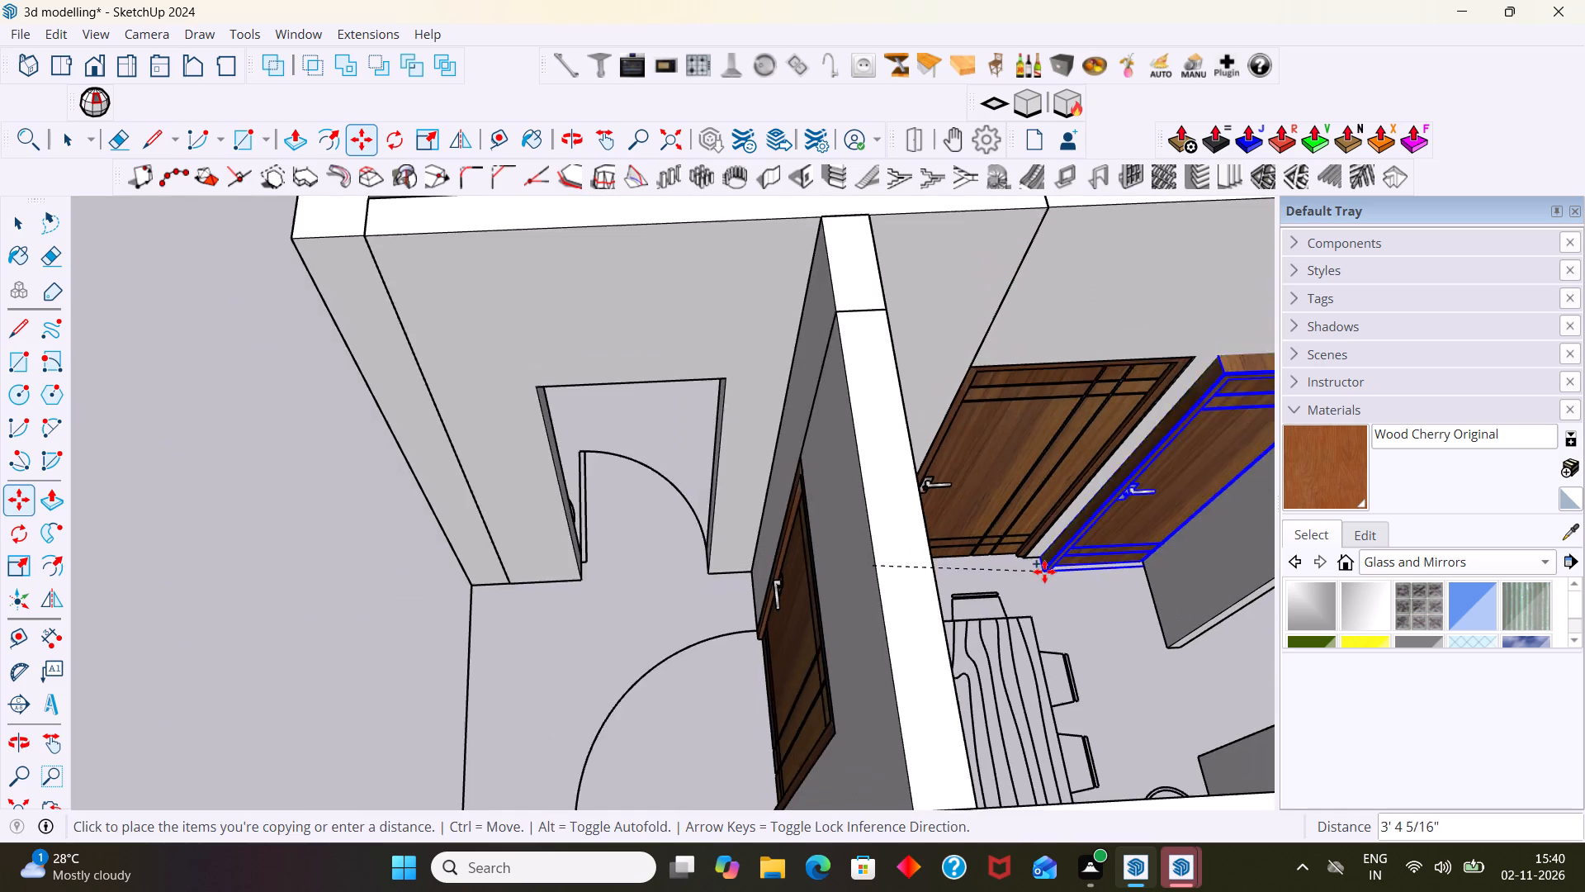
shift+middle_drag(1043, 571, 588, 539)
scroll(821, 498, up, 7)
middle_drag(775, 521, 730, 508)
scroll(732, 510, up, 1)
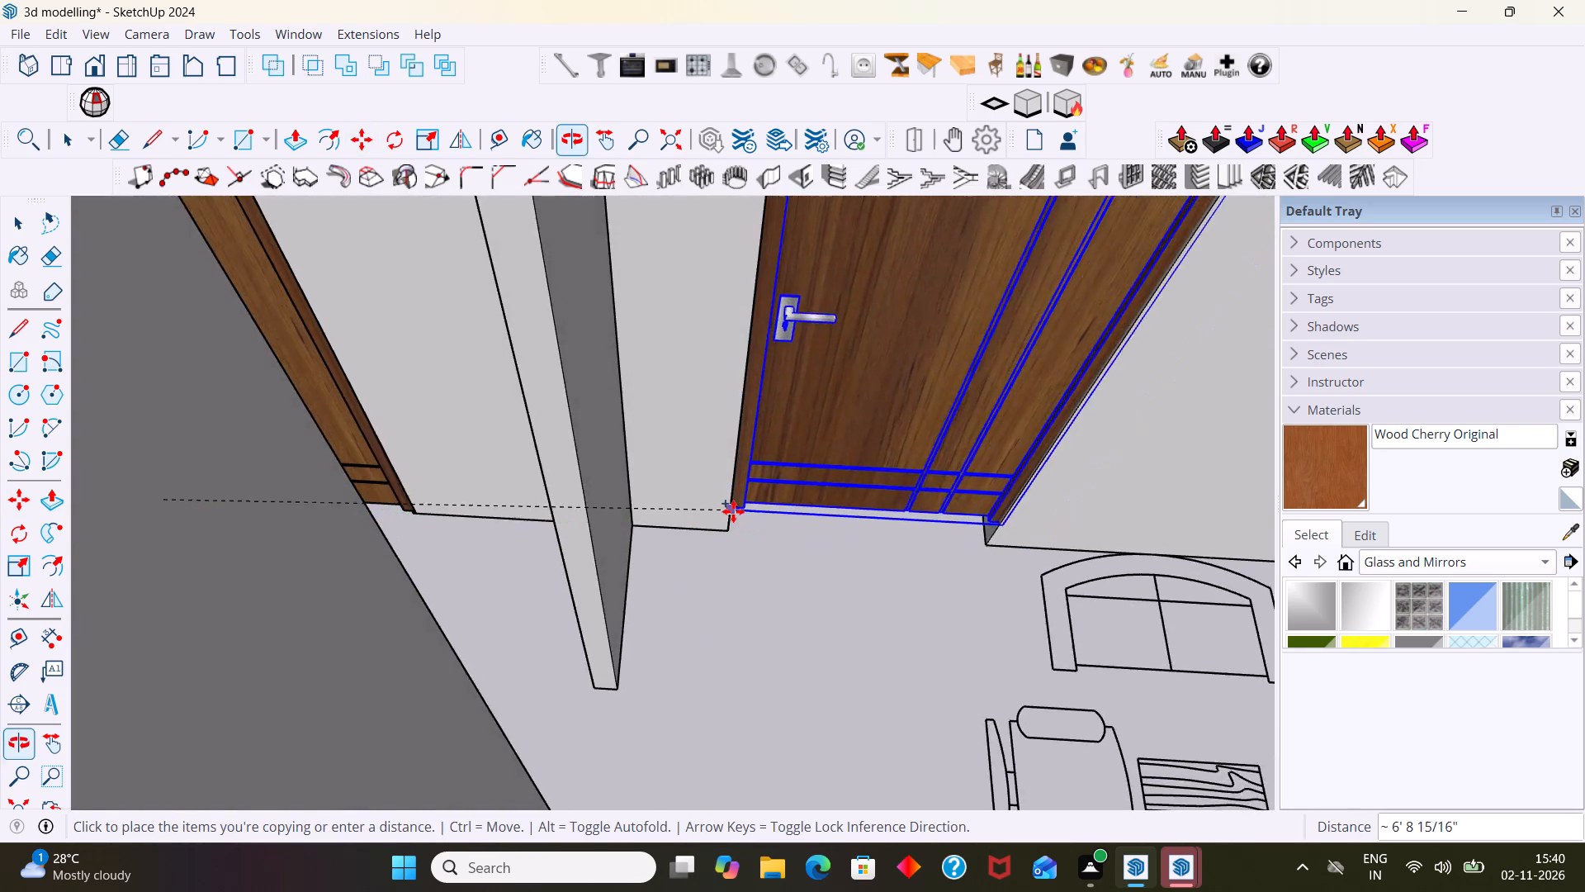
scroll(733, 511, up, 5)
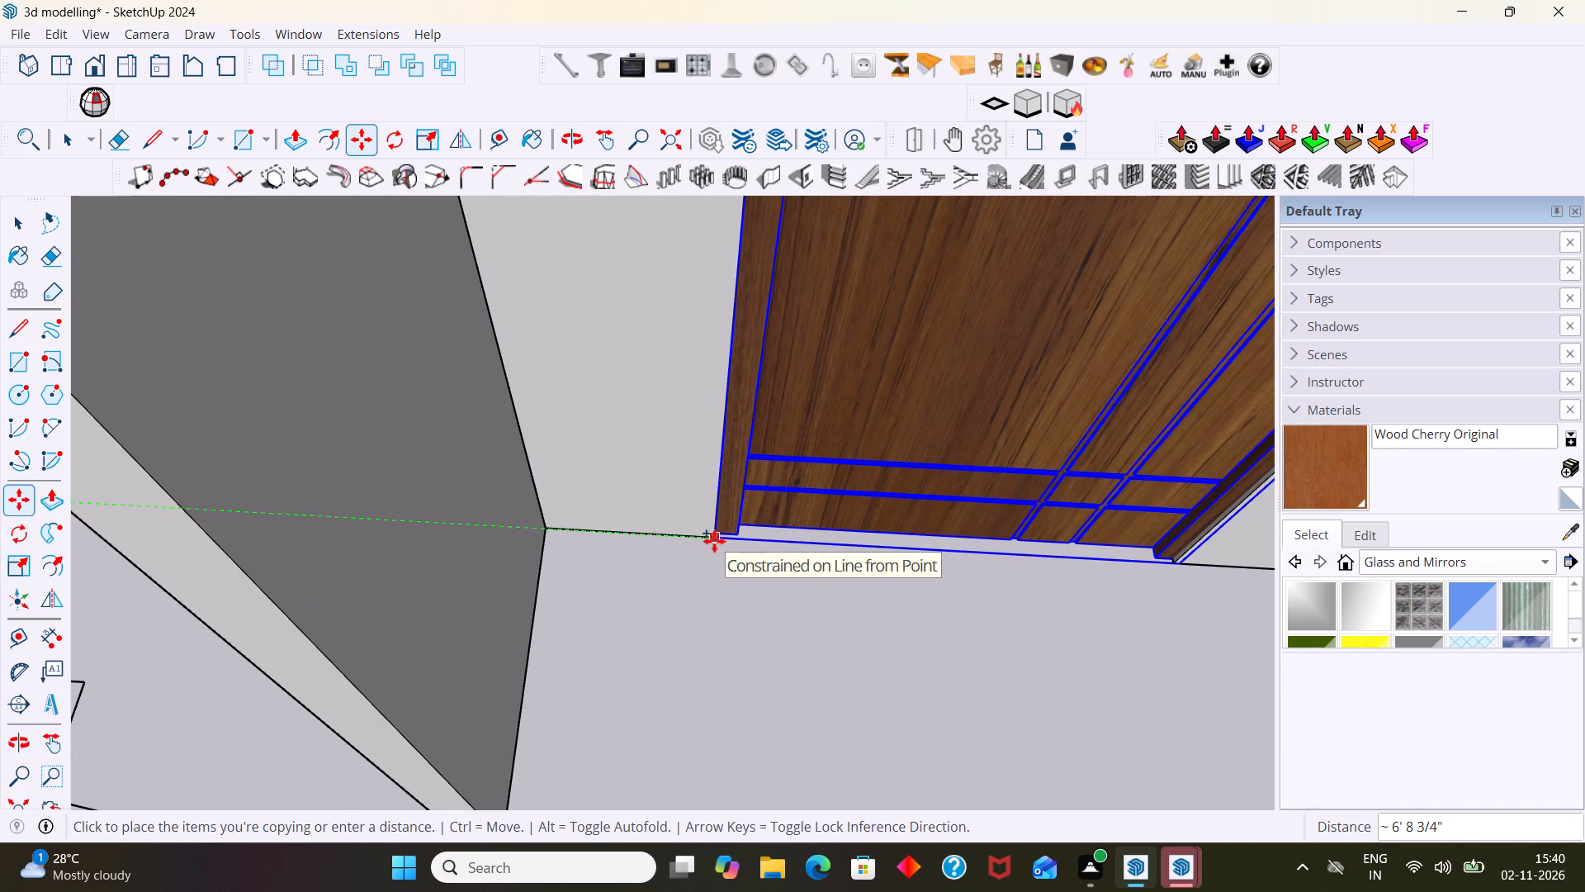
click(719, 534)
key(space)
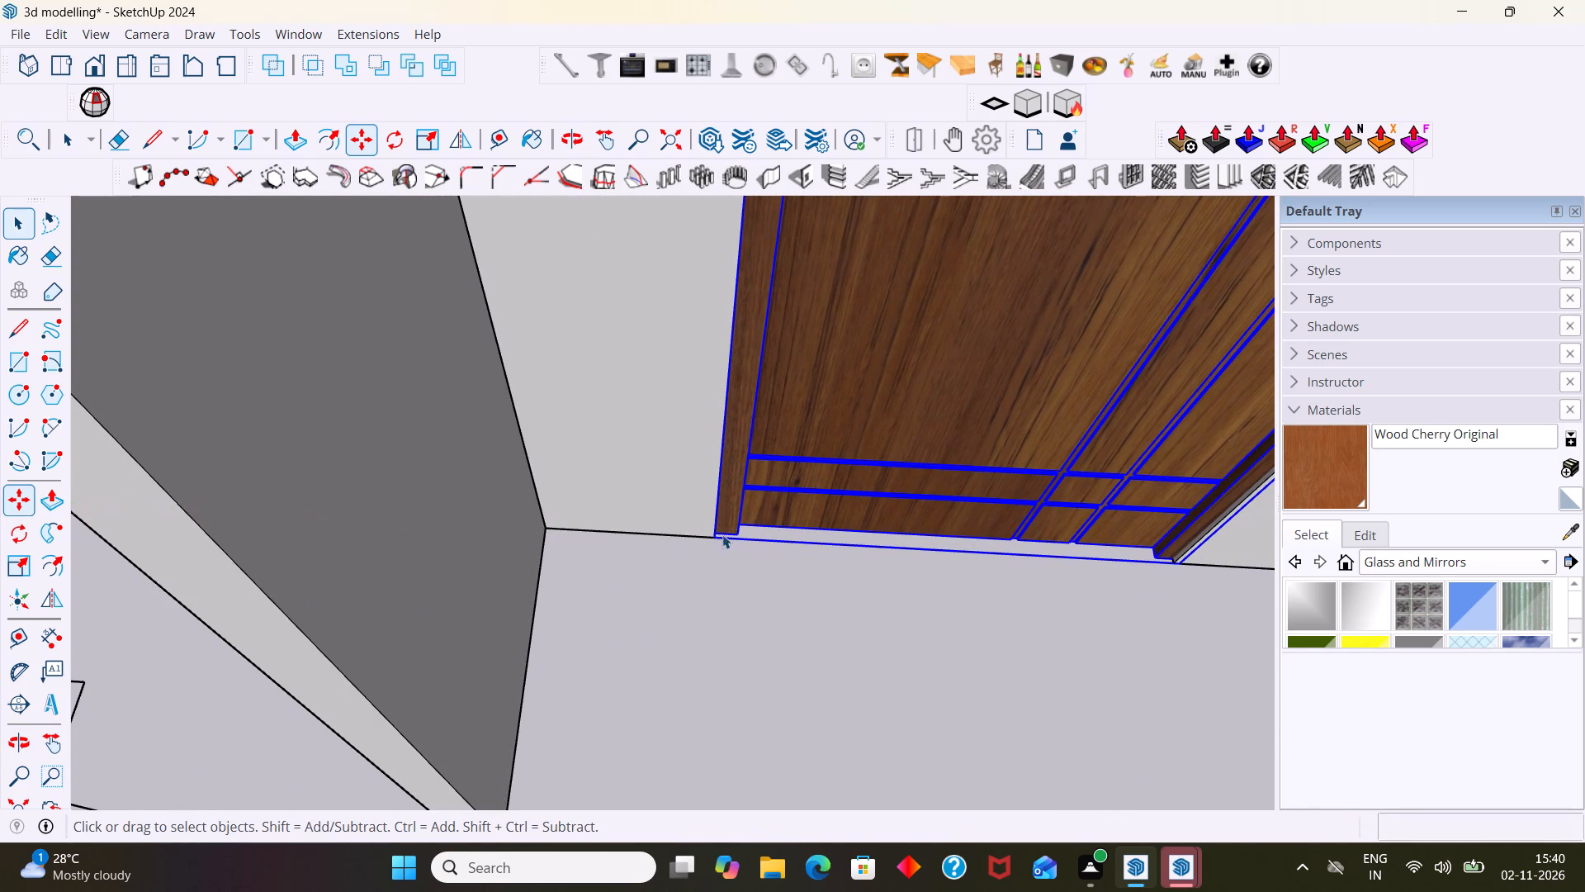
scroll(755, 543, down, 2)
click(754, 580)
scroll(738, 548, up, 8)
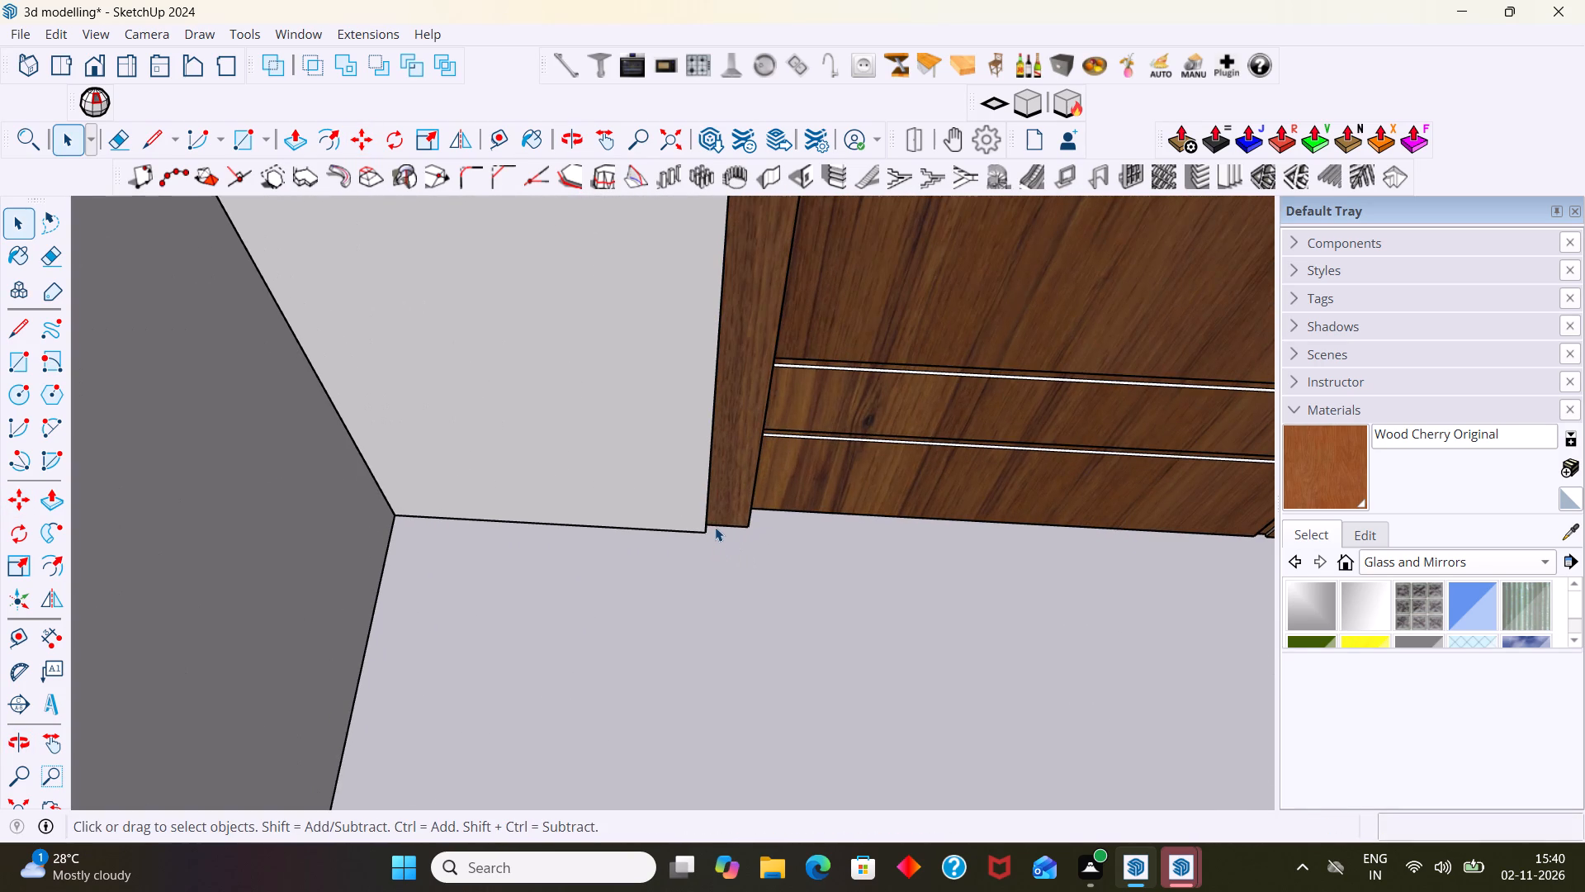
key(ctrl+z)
Copy the dining-area door by its handle-side bottom corner about 6' 8 3/4" along the wall into the sofa-area opening.
scroll(715, 526, down, 20)
scroll(715, 526, down, 1)
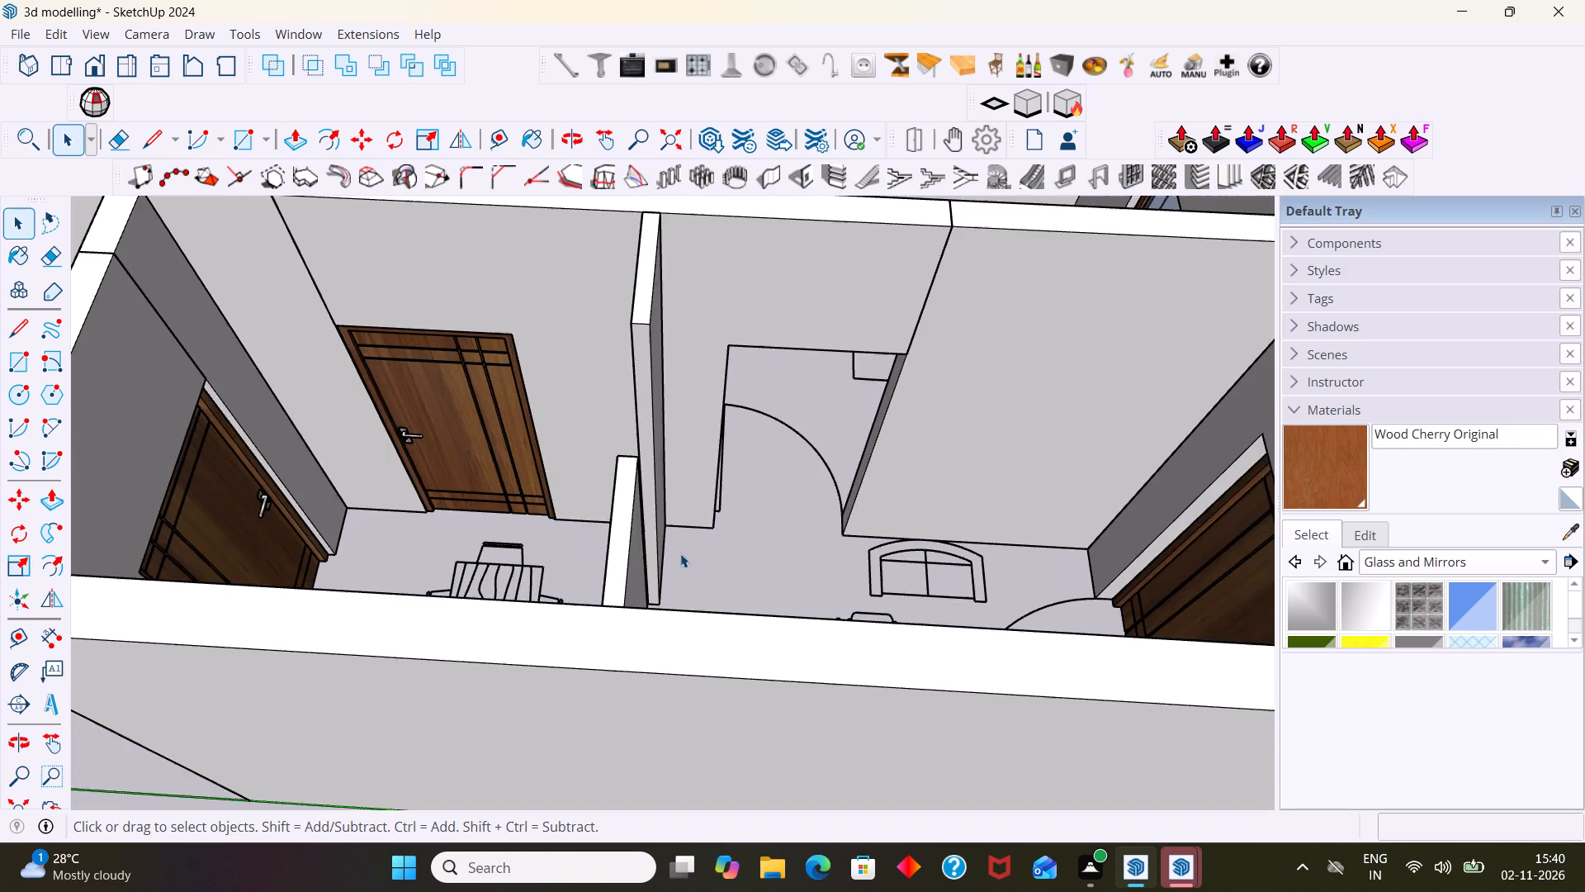
middle_drag(546, 525, 616, 525)
scroll(546, 520, up, 5)
click(474, 506)
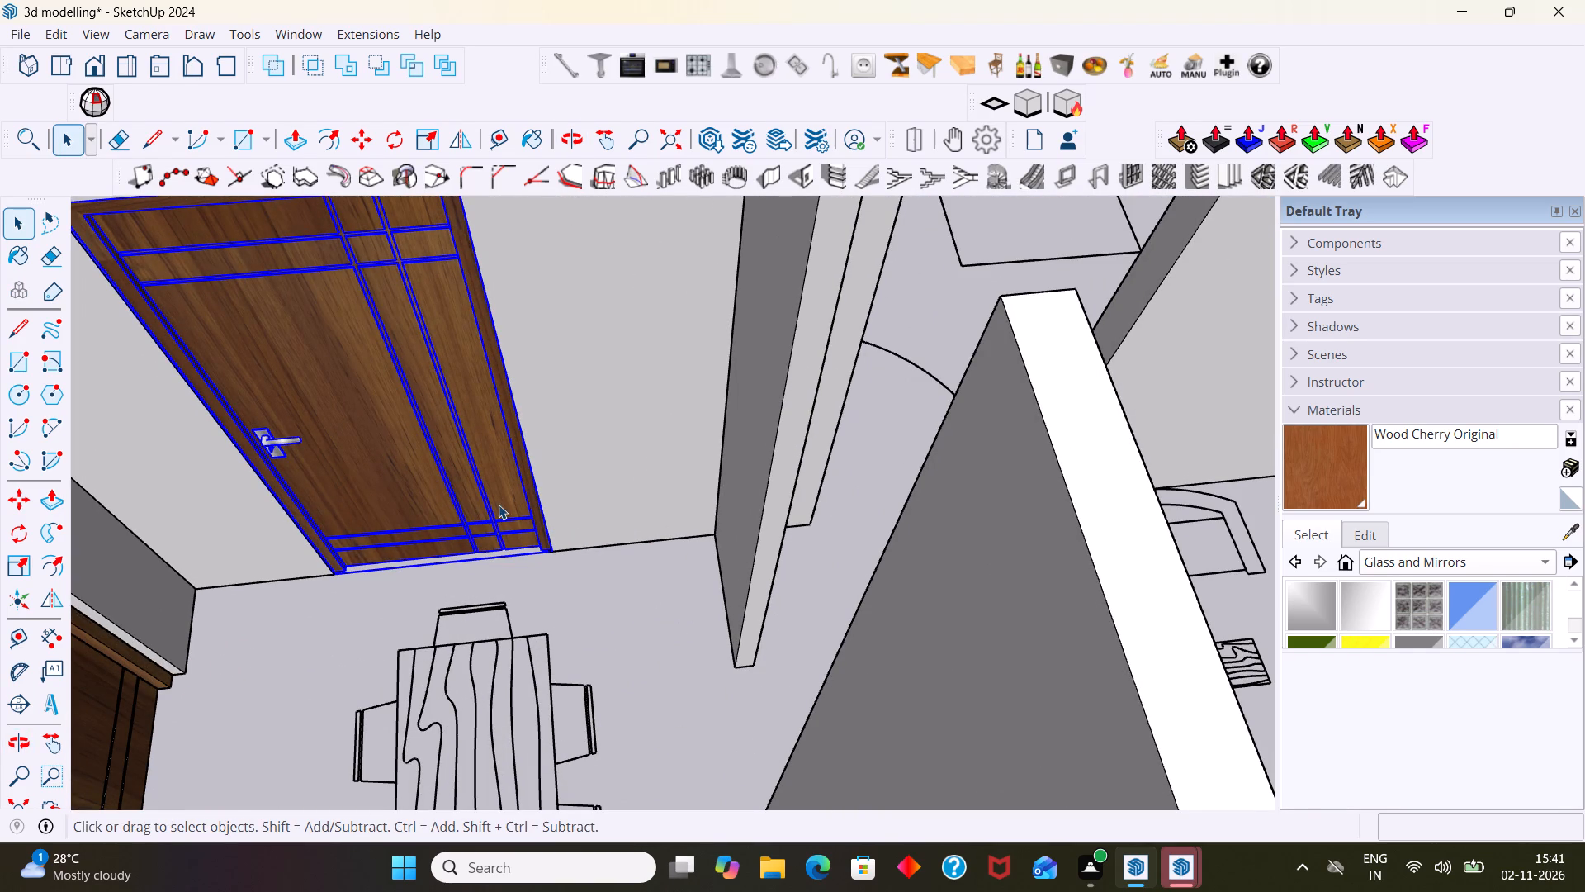
key(m)
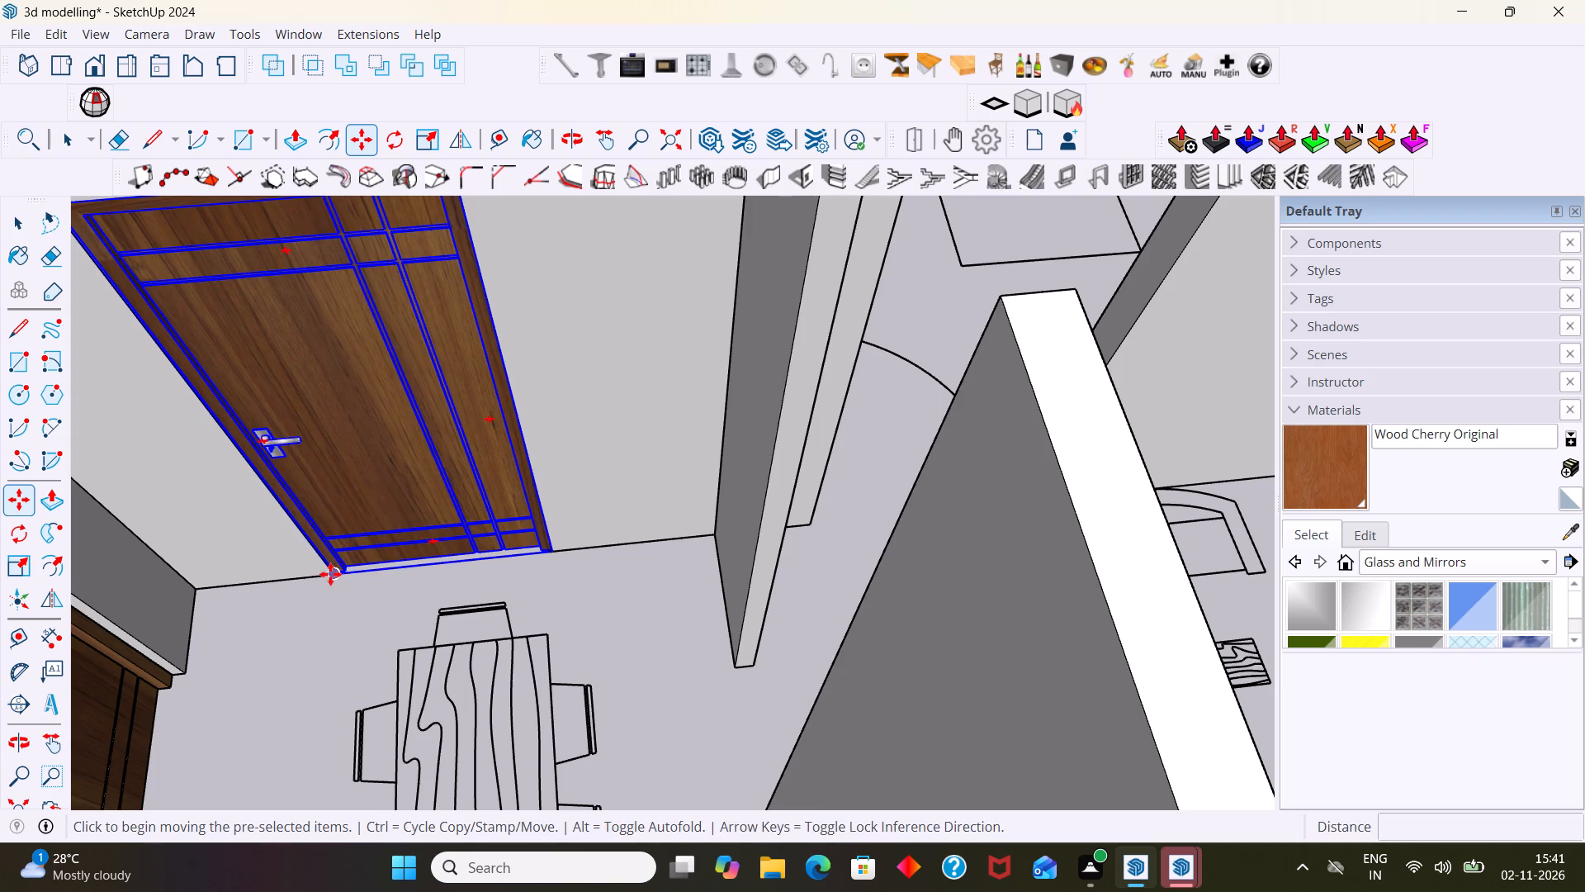
click(330, 574)
scroll(704, 547, down, 2)
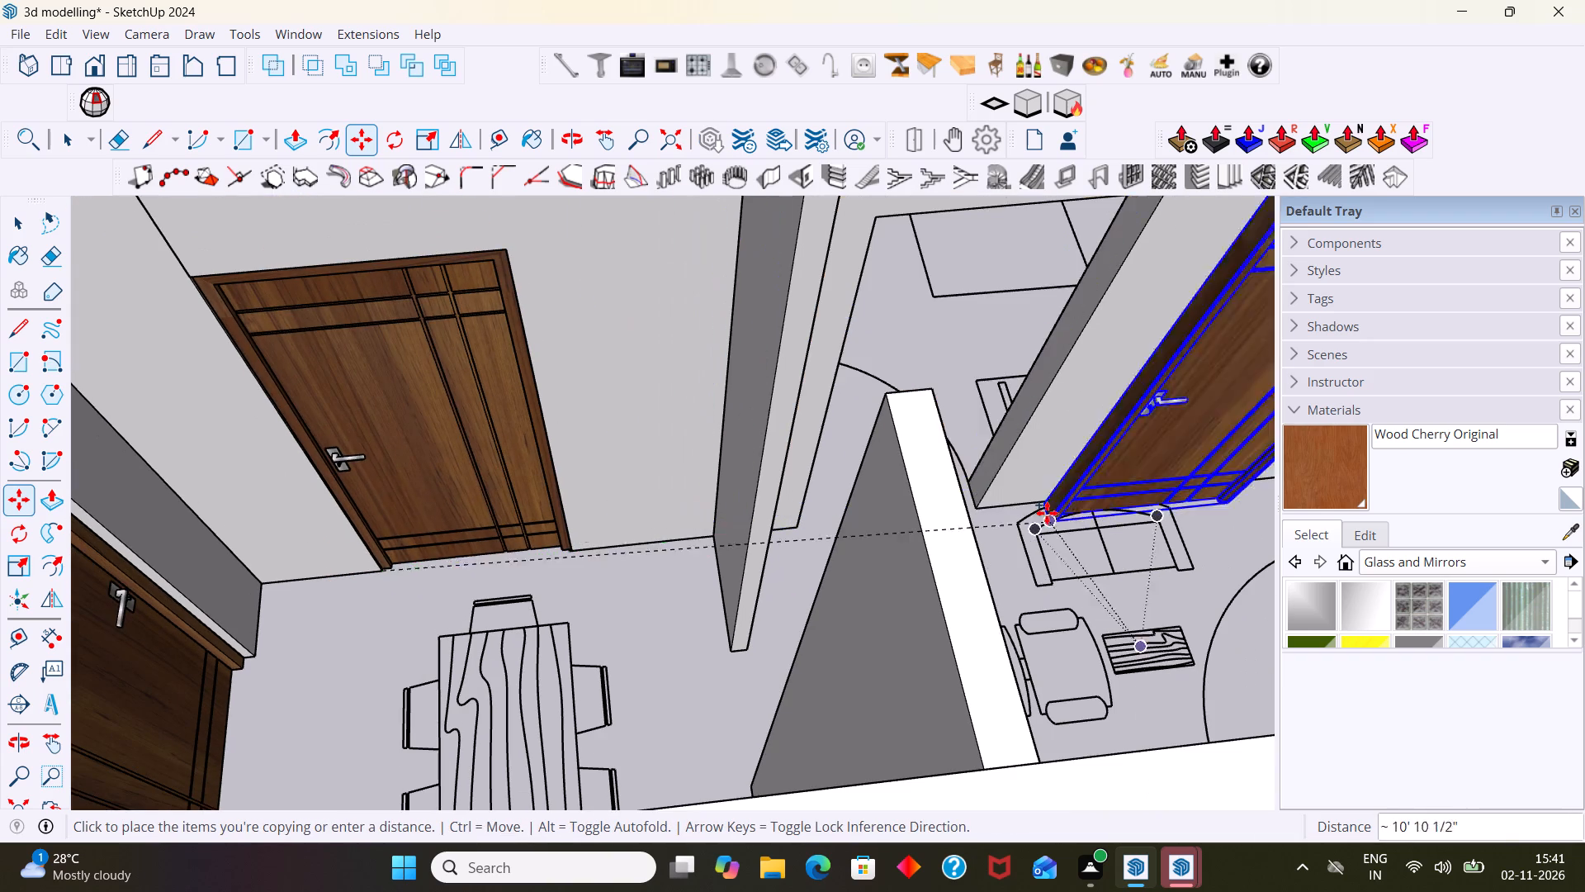
scroll(802, 528, up, 7)
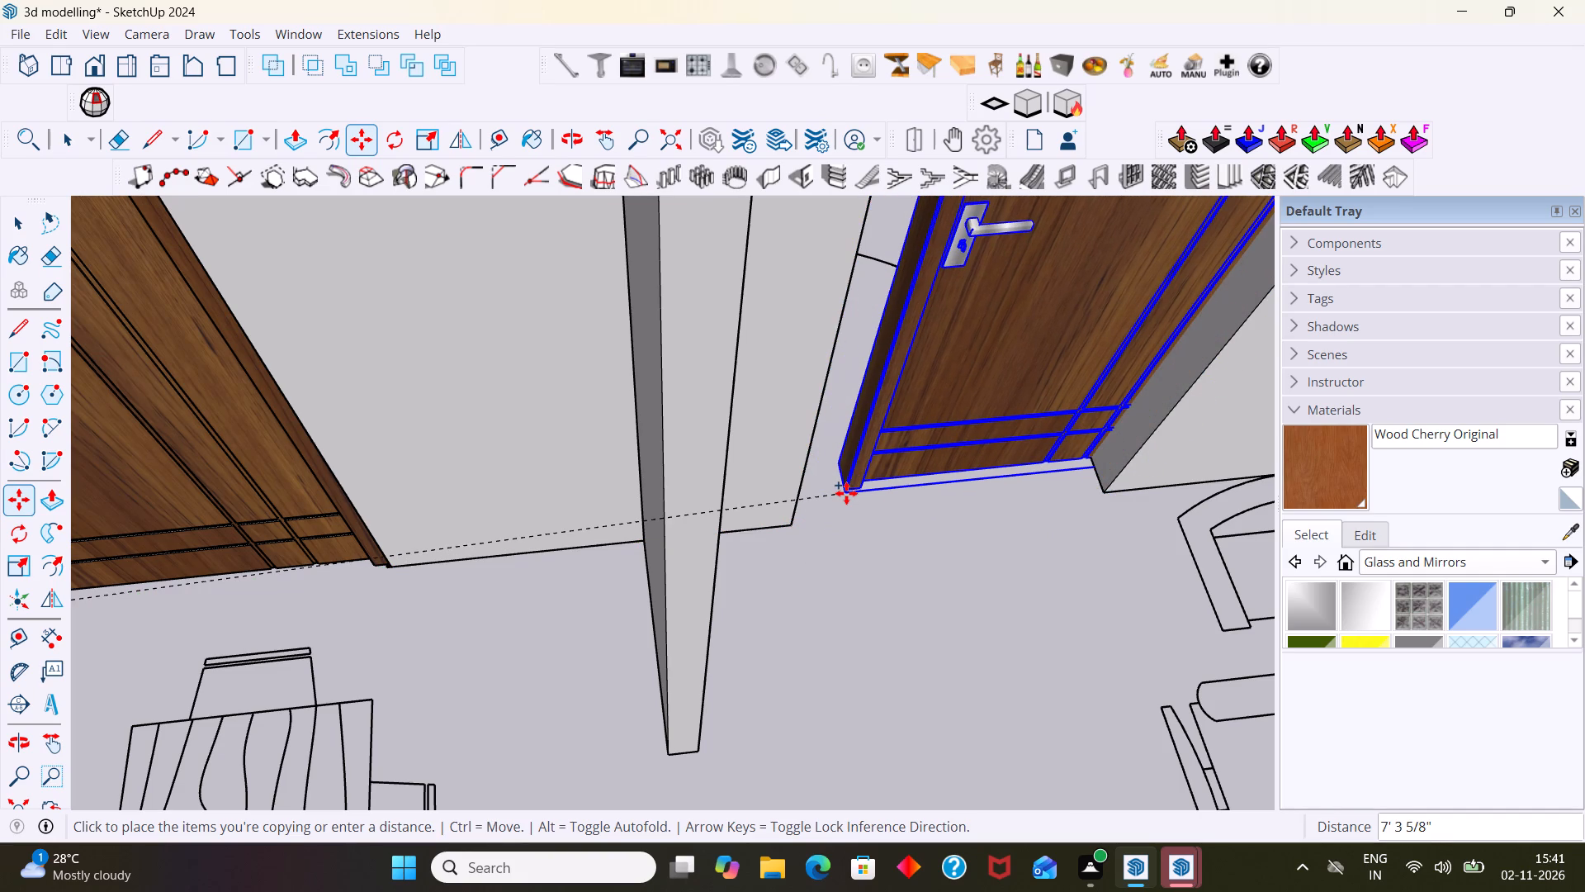
click(792, 522)
key(space)
scroll(842, 572, down, 2)
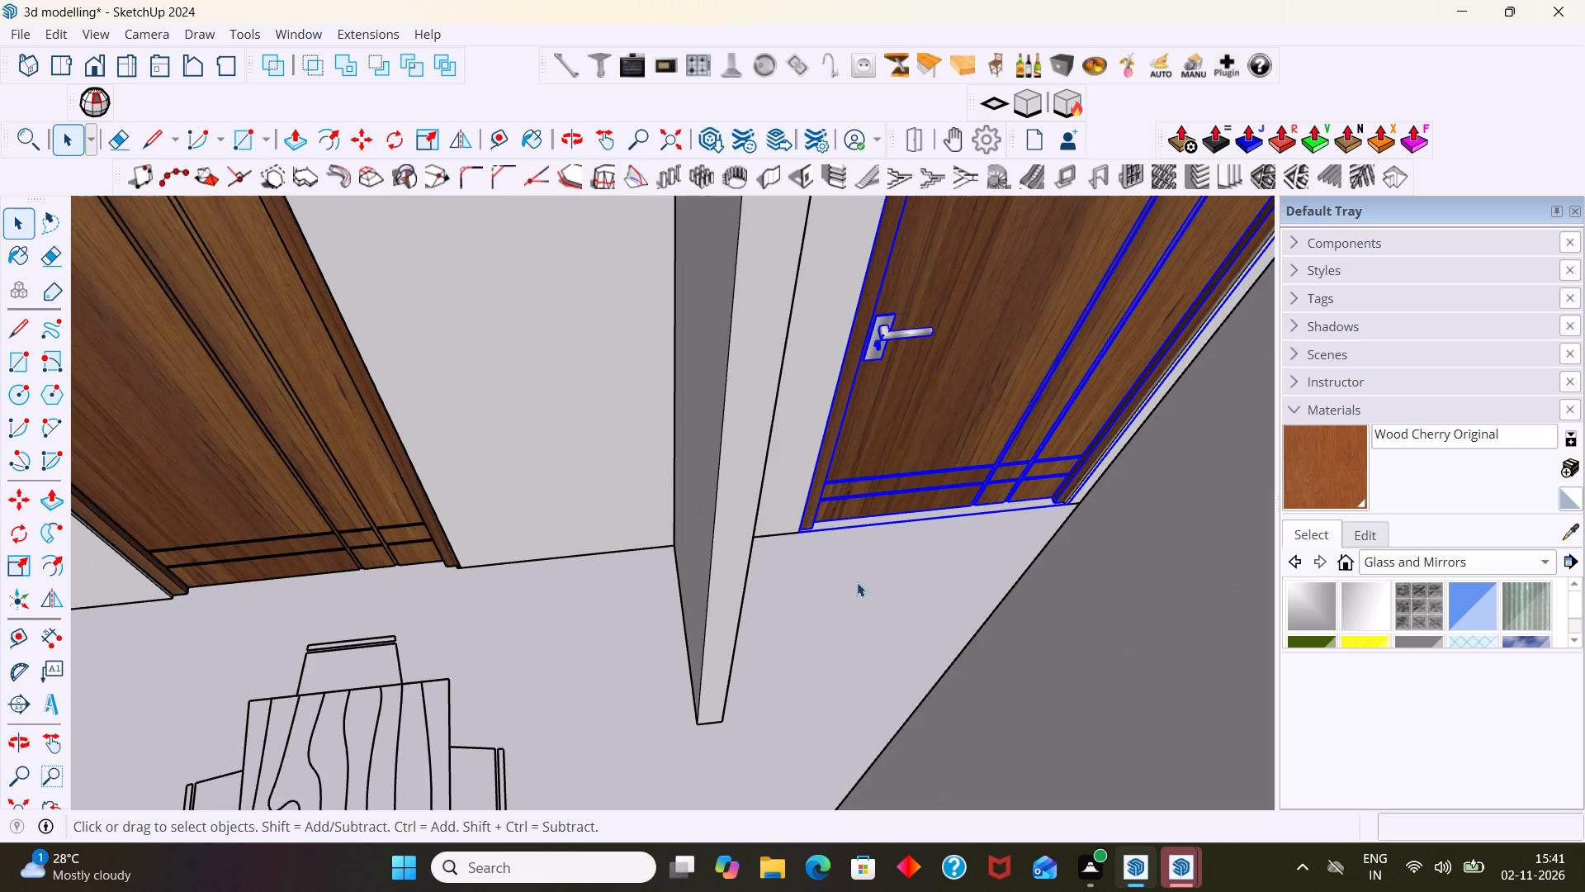
click(859, 583)
Examine the copied sofa-area door's fit alongside the other doors from above and close up.
scroll(860, 584, down, 9)
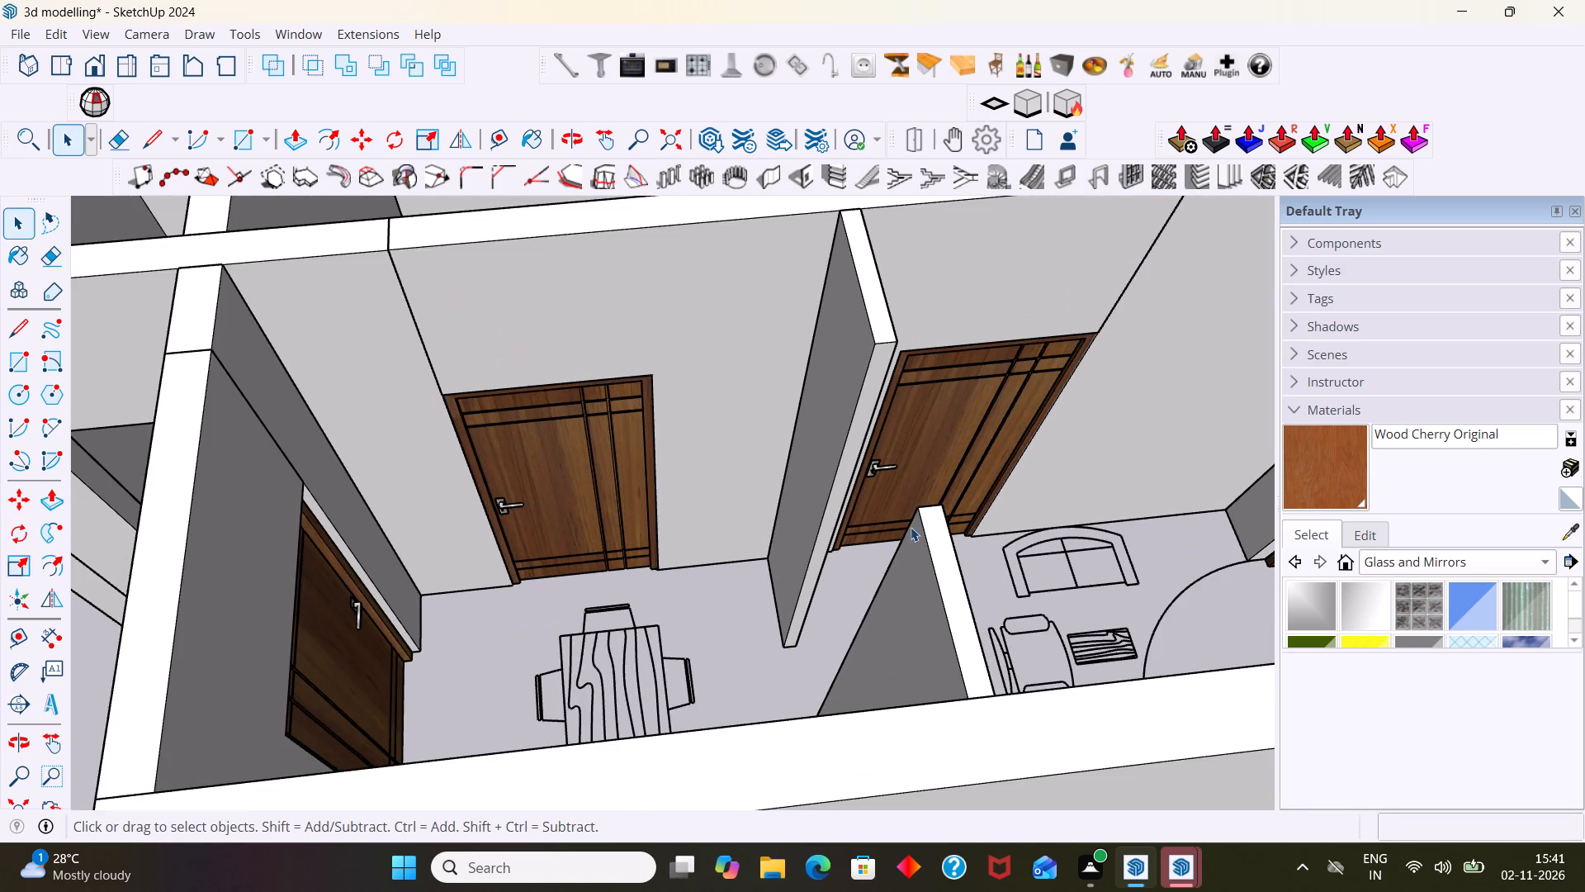
scroll(911, 526, down, 5)
shift+middle_drag(894, 486, 697, 462)
scroll(805, 423, down, 6)
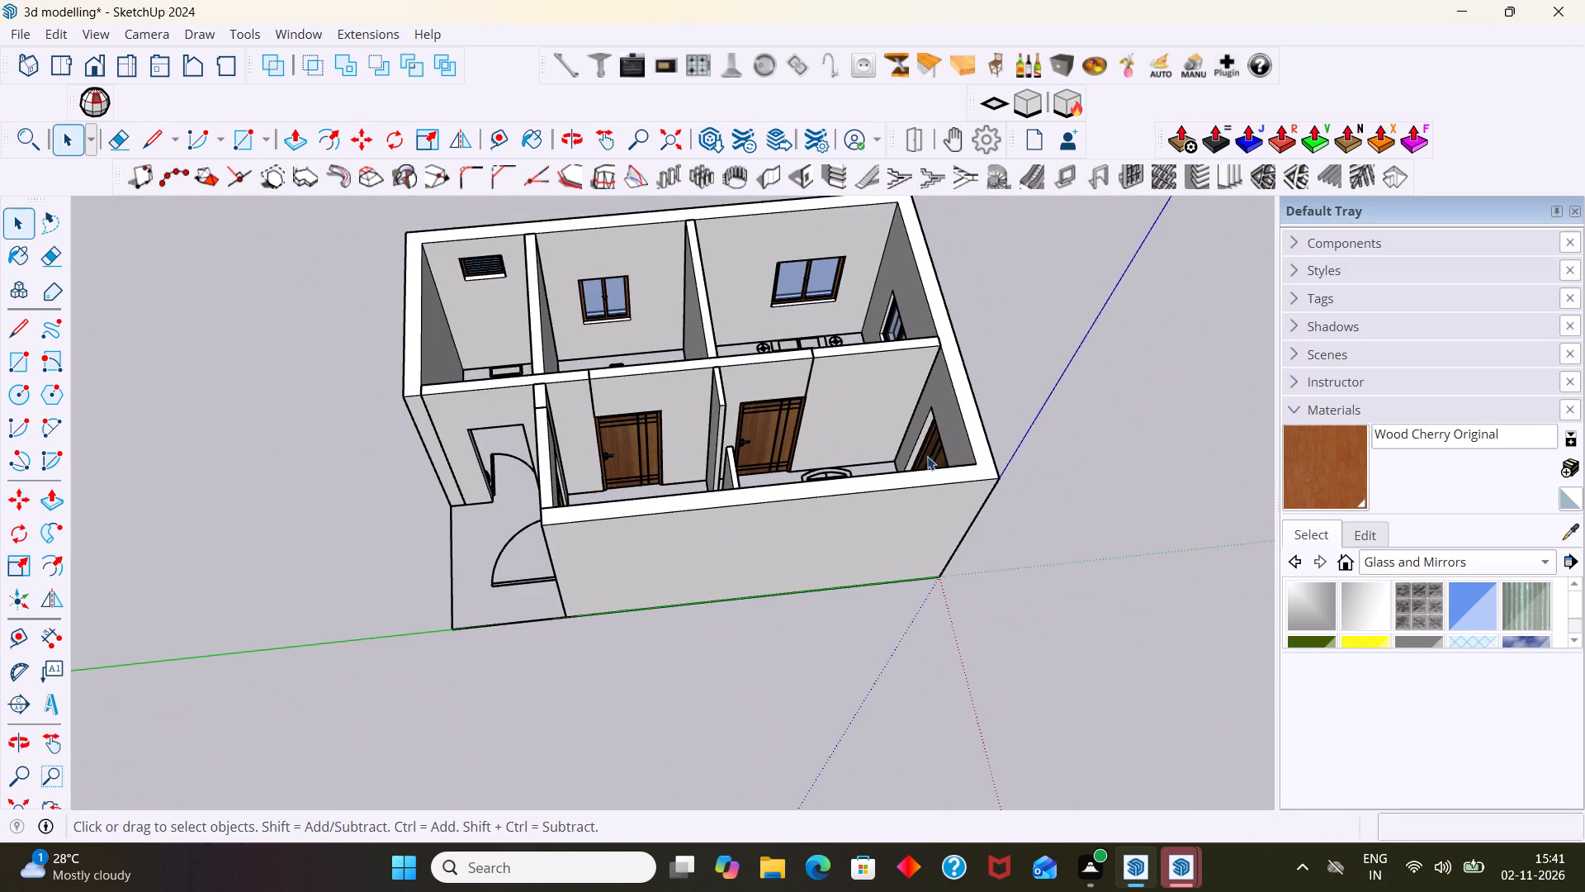
middle_drag(903, 463, 811, 539)
scroll(798, 449, up, 17)
scroll(731, 474, down, 5)
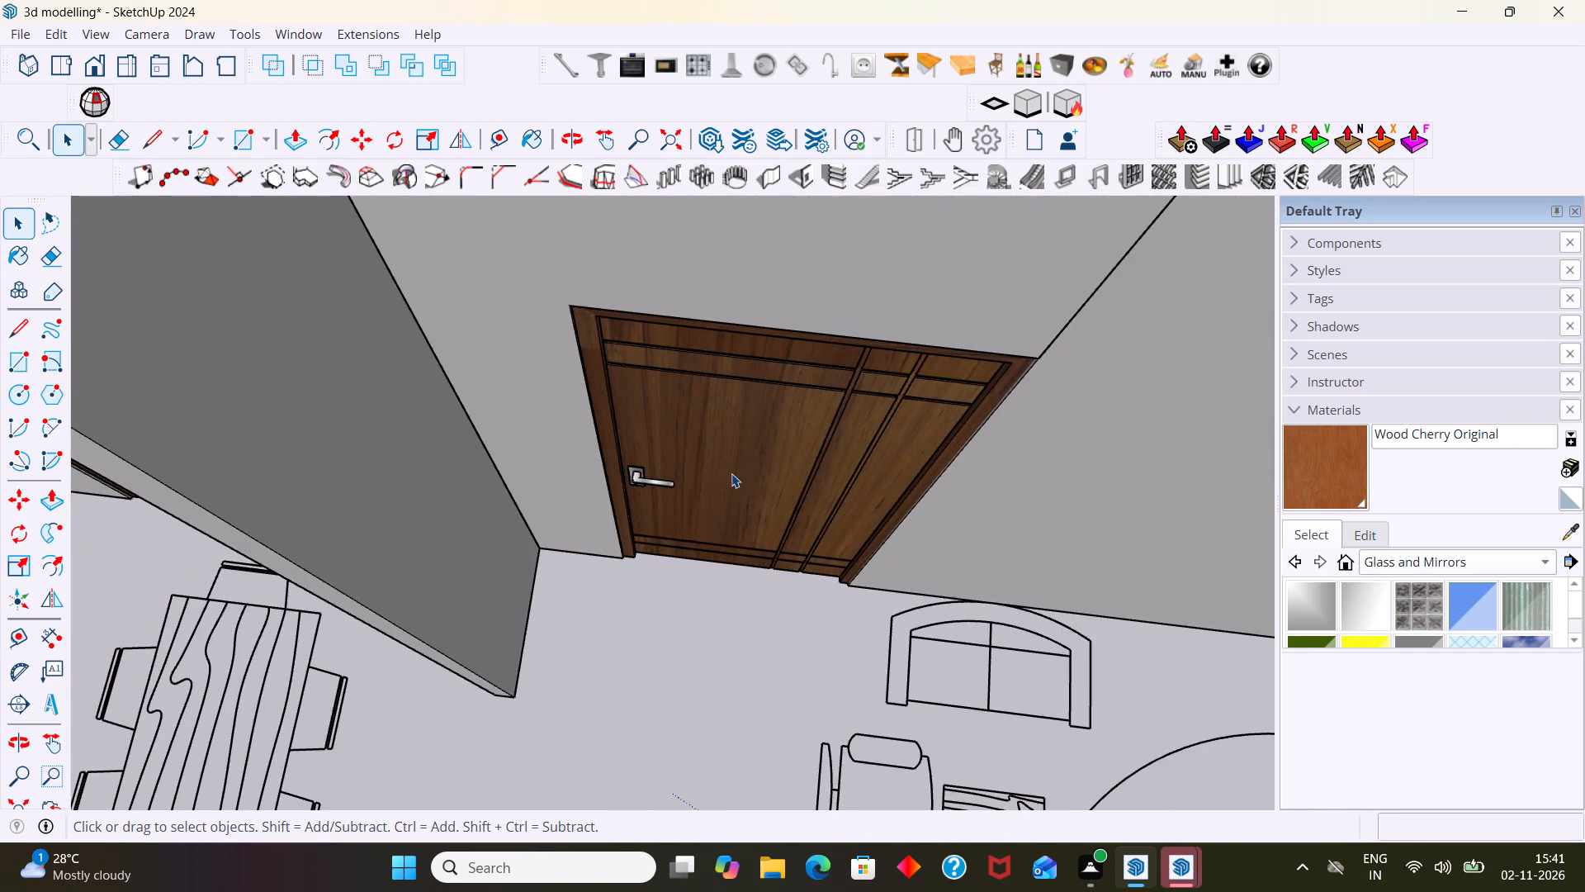
Examine the placed doors, the rooms and the two short partitions between the dining and sofa areas from several angles.
scroll(731, 473, down, 15)
middle_drag(784, 426, 1167, 356)
scroll(850, 349, up, 6)
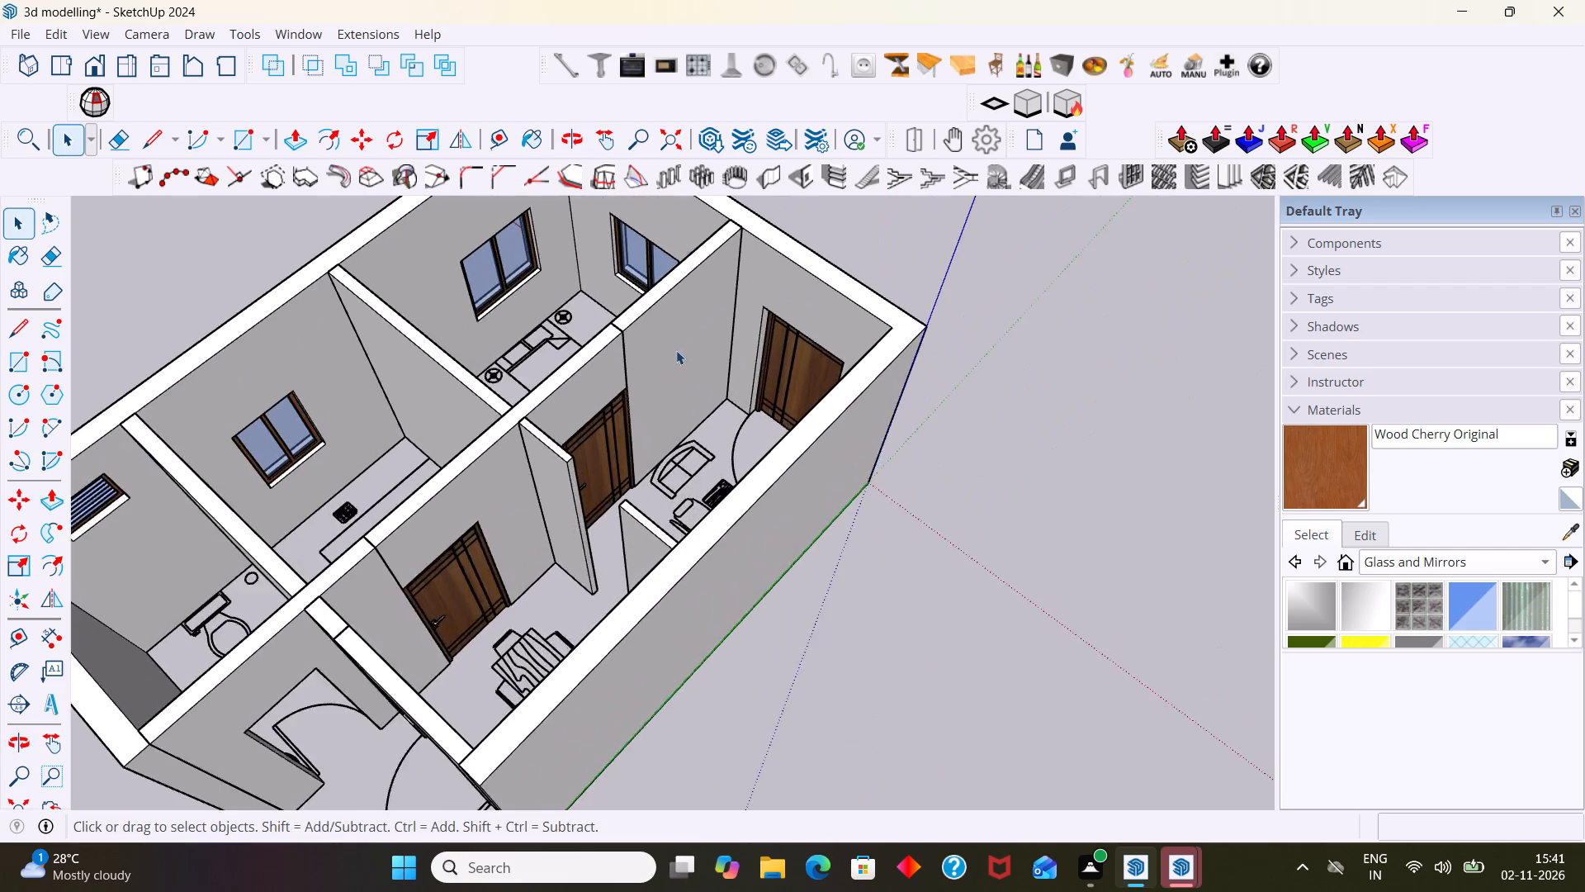
middle_drag(676, 350, 840, 350)
middle_drag(684, 402, 958, 346)
scroll(799, 414, down, 7)
middle_drag(788, 604, 786, 656)
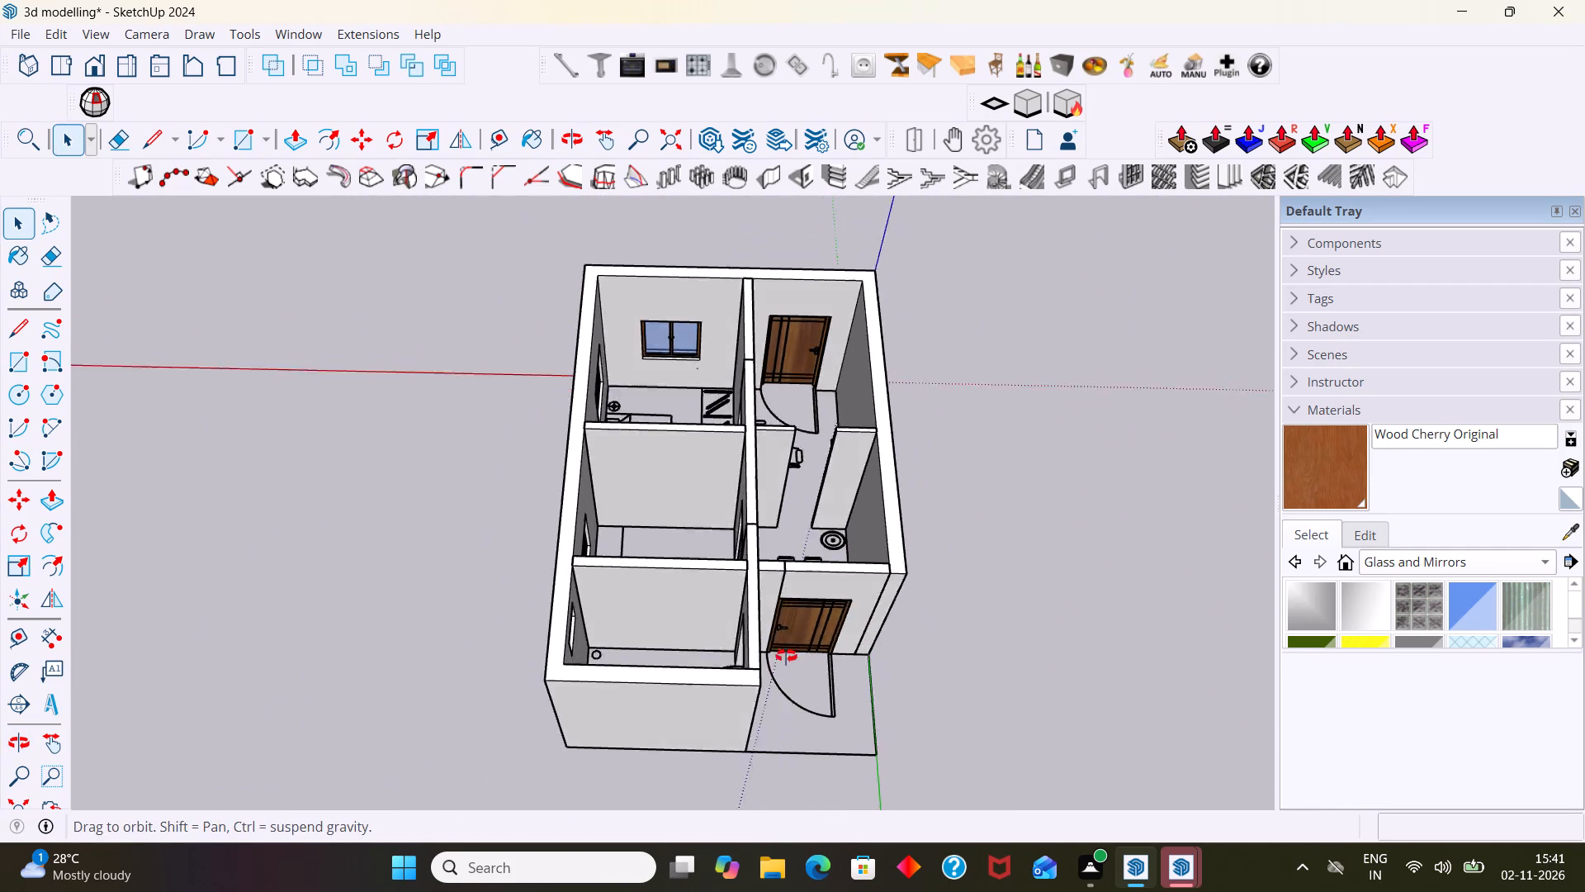
middle_drag(786, 656, 515, 690)
scroll(559, 522, up, 6)
middle_drag(724, 520, 441, 560)
scroll(519, 516, up, 6)
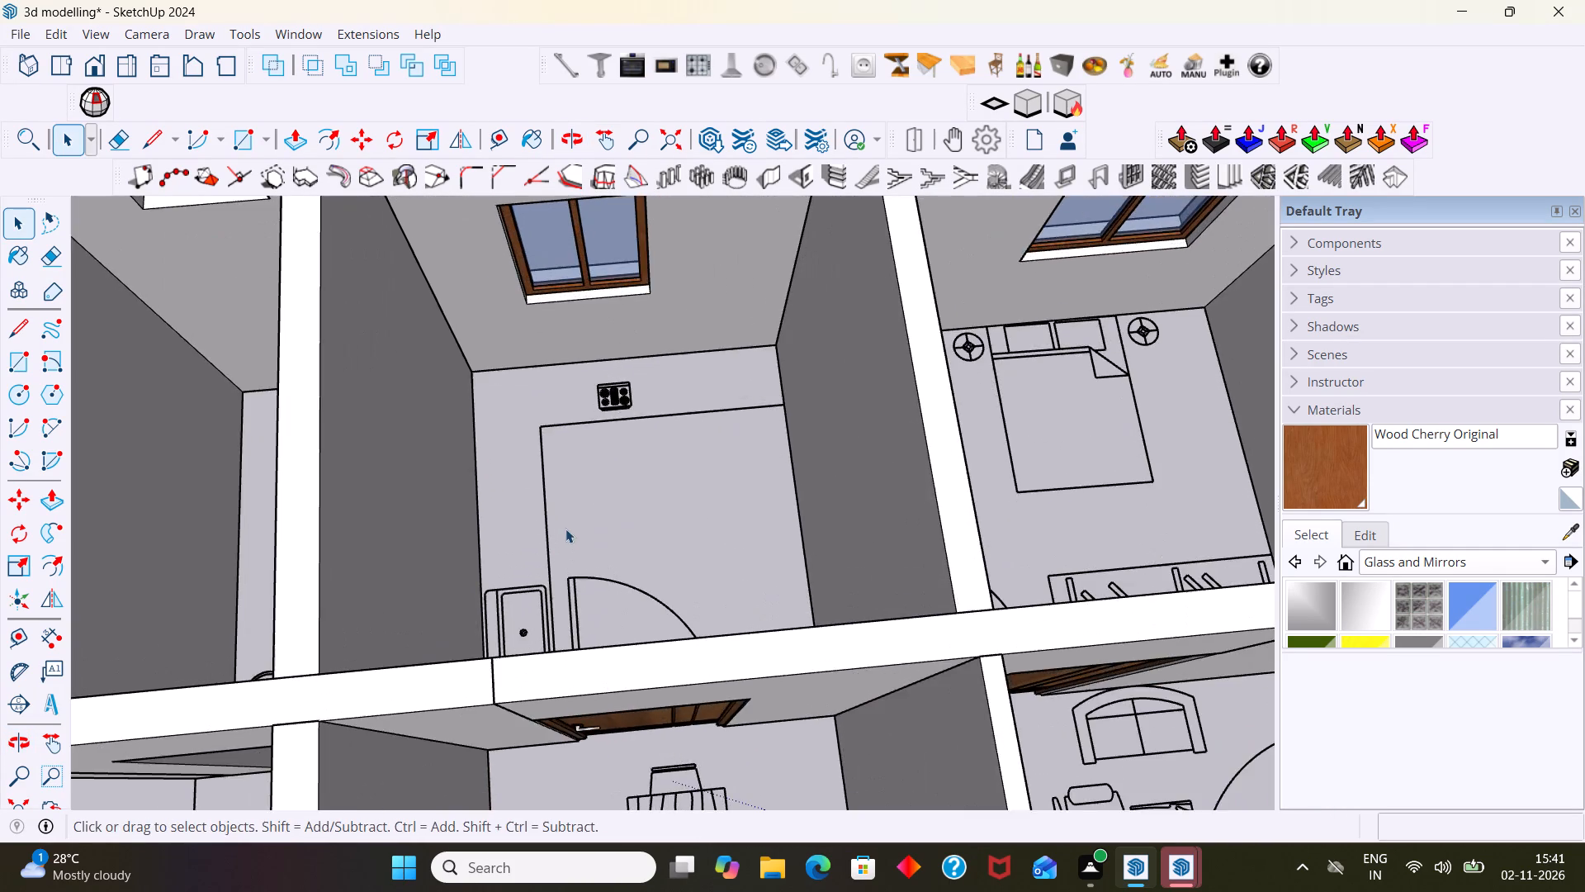
middle_drag(575, 540, 494, 641)
scroll(521, 577, down, 15)
middle_drag(476, 572, 498, 502)
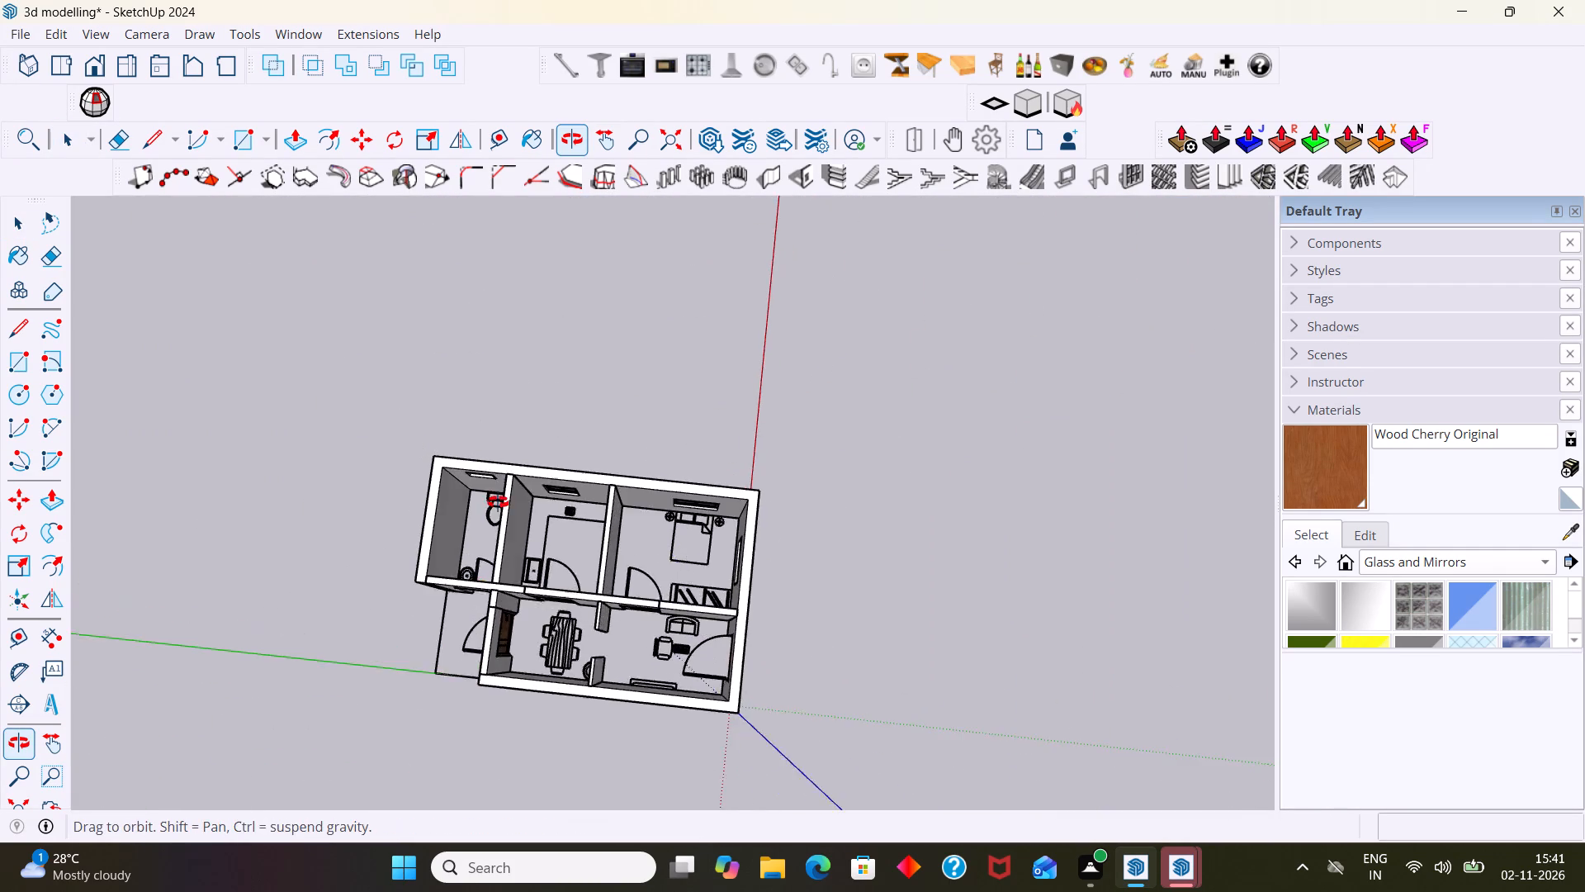
middle_drag(498, 502, 502, 419)
scroll(510, 504, up, 14)
scroll(560, 521, down, 4)
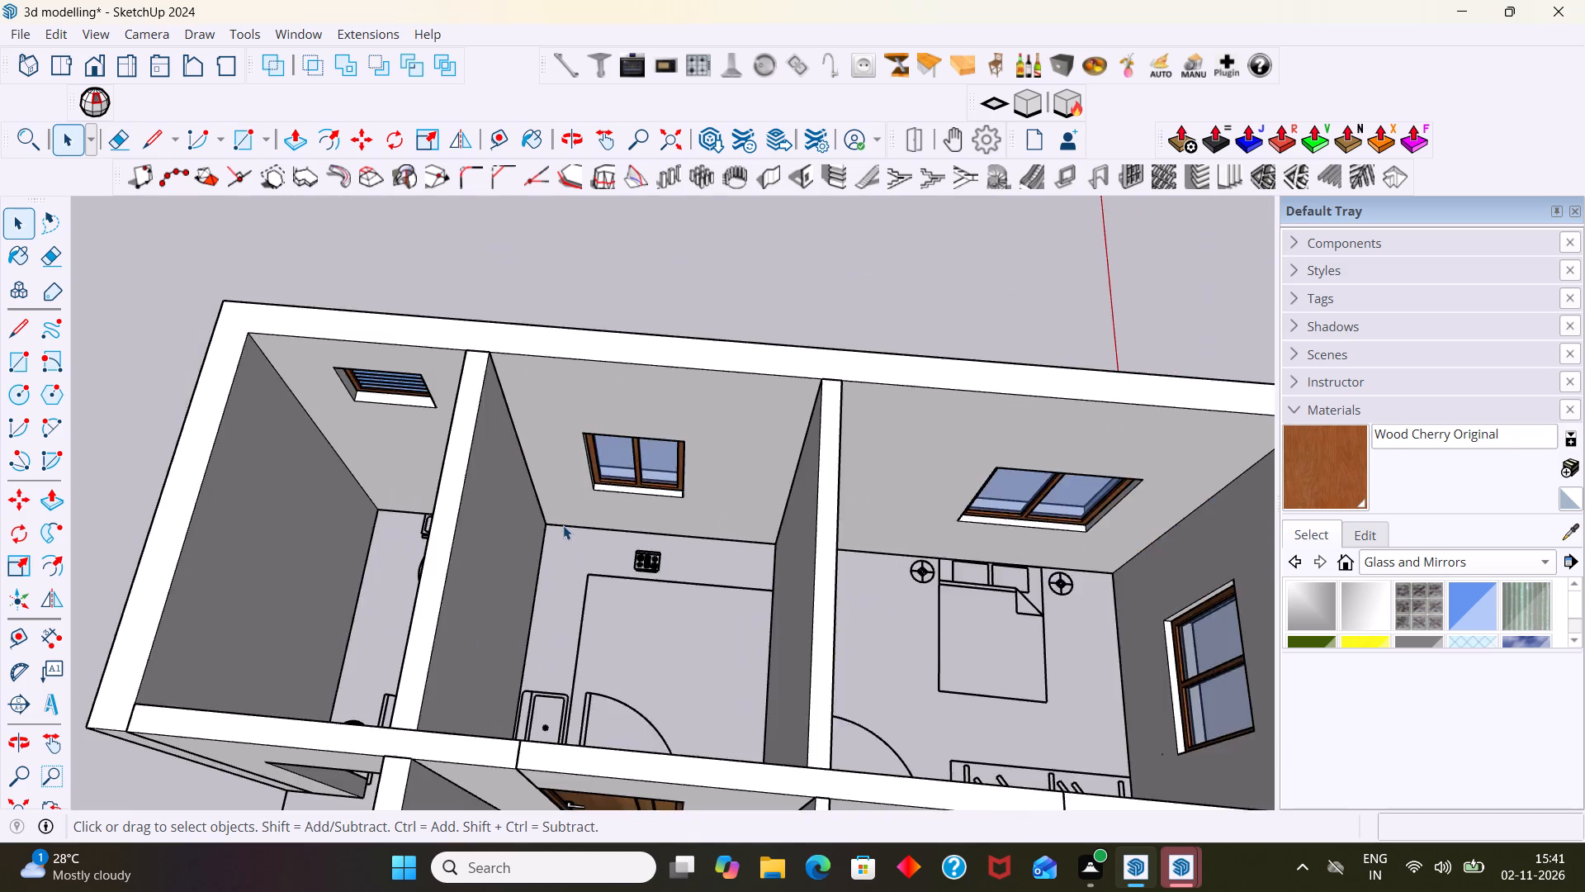
scroll(563, 525, down, 5)
middle_drag(491, 564, 660, 515)
scroll(613, 531, down, 5)
middle_drag(668, 600, 1050, 590)
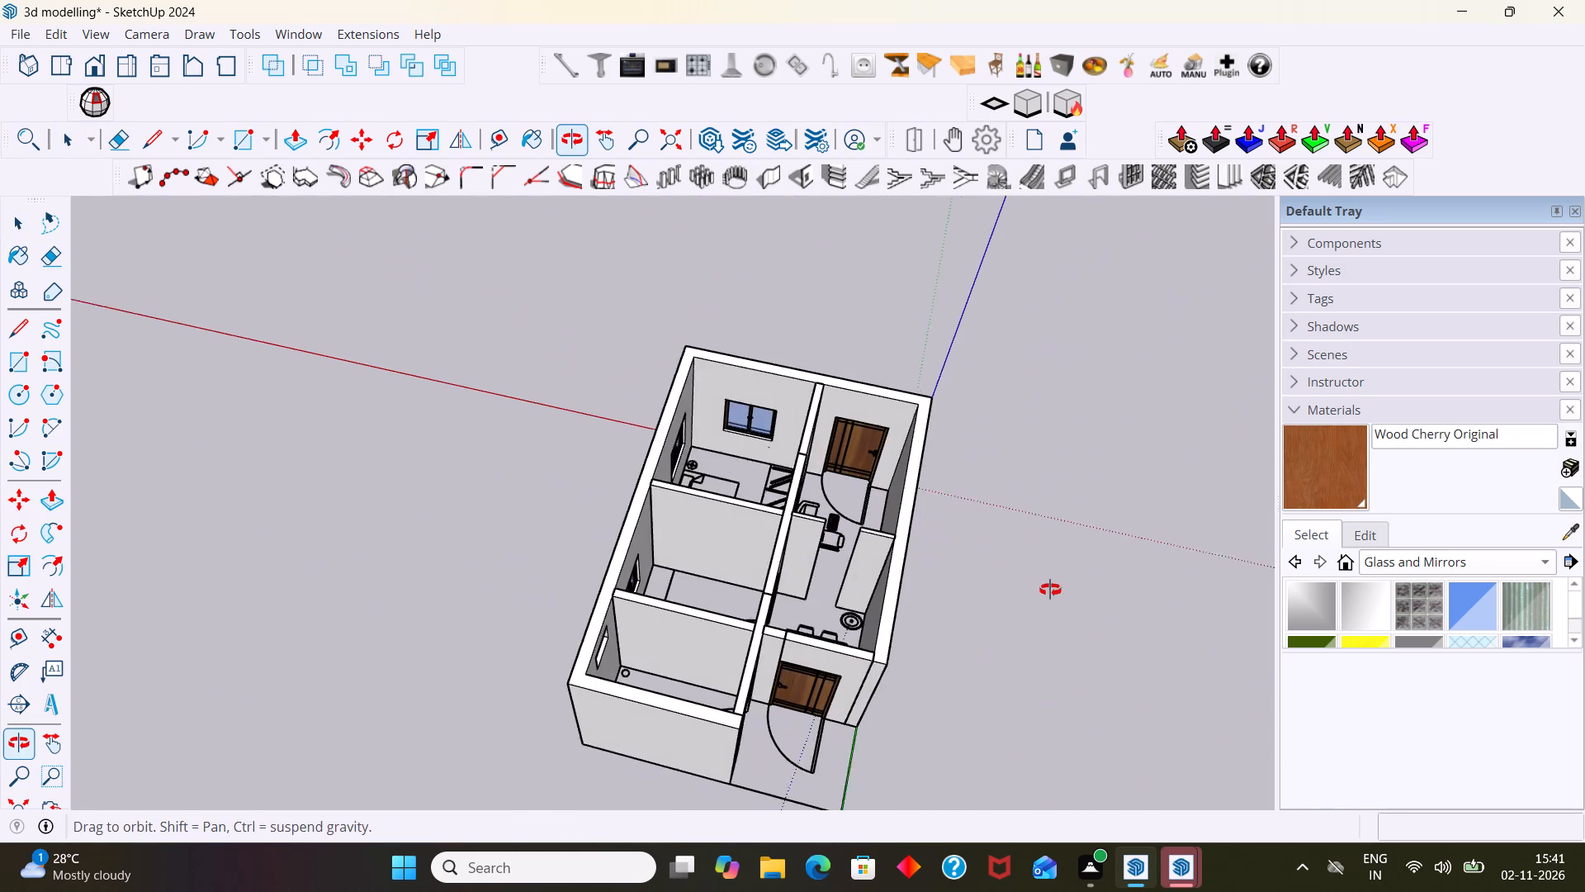
middle_drag(1050, 590, 1052, 576)
scroll(803, 531, up, 6)
middle_drag(773, 570, 930, 556)
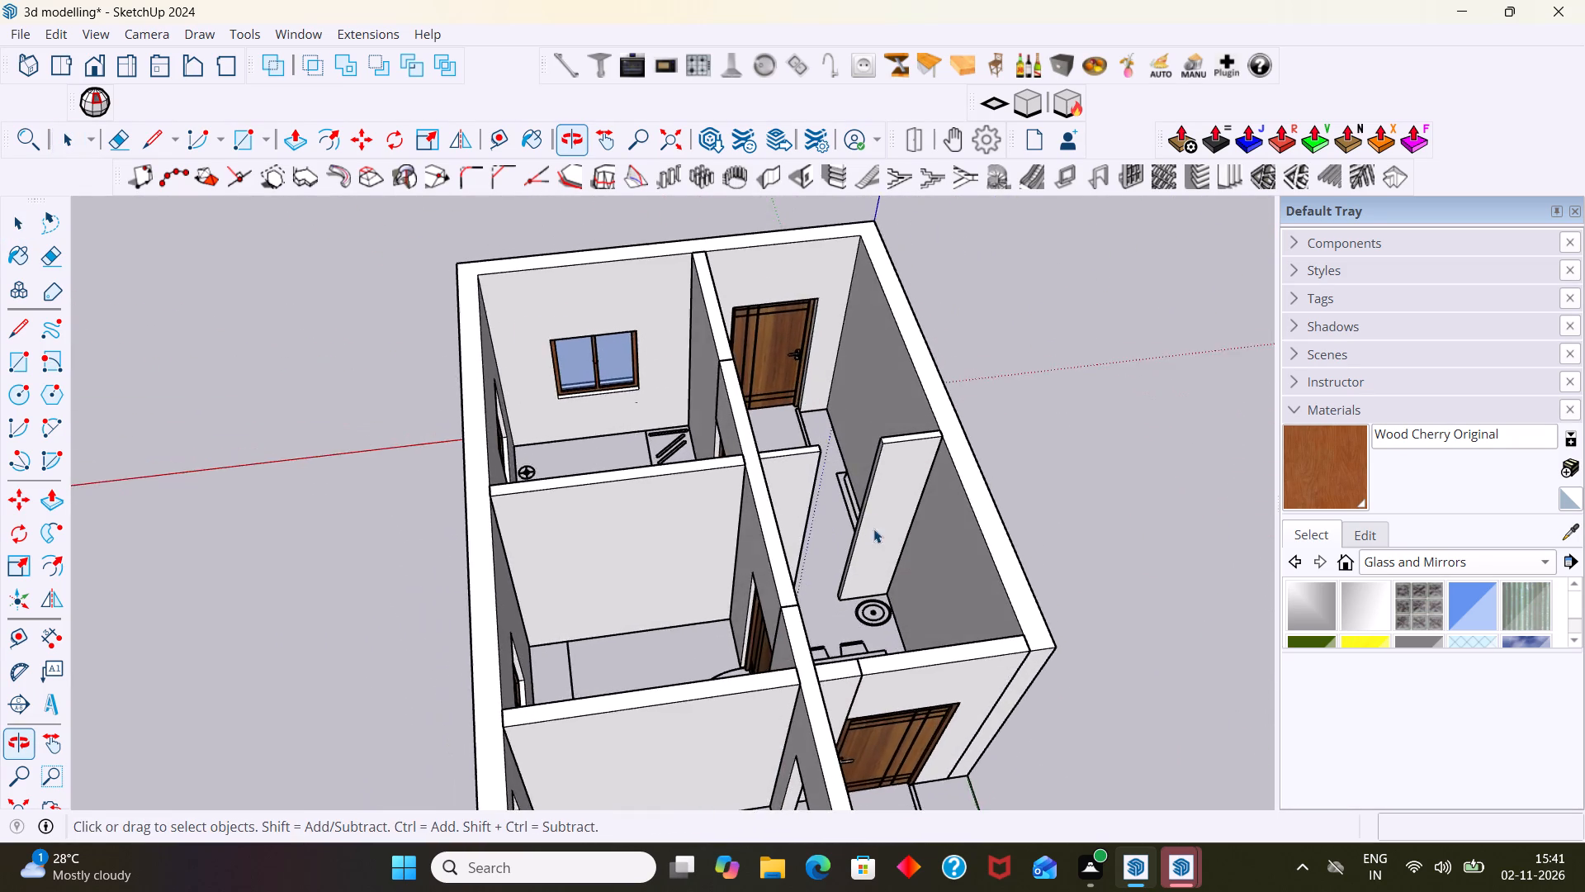
scroll(870, 518, up, 7)
scroll(800, 491, up, 3)
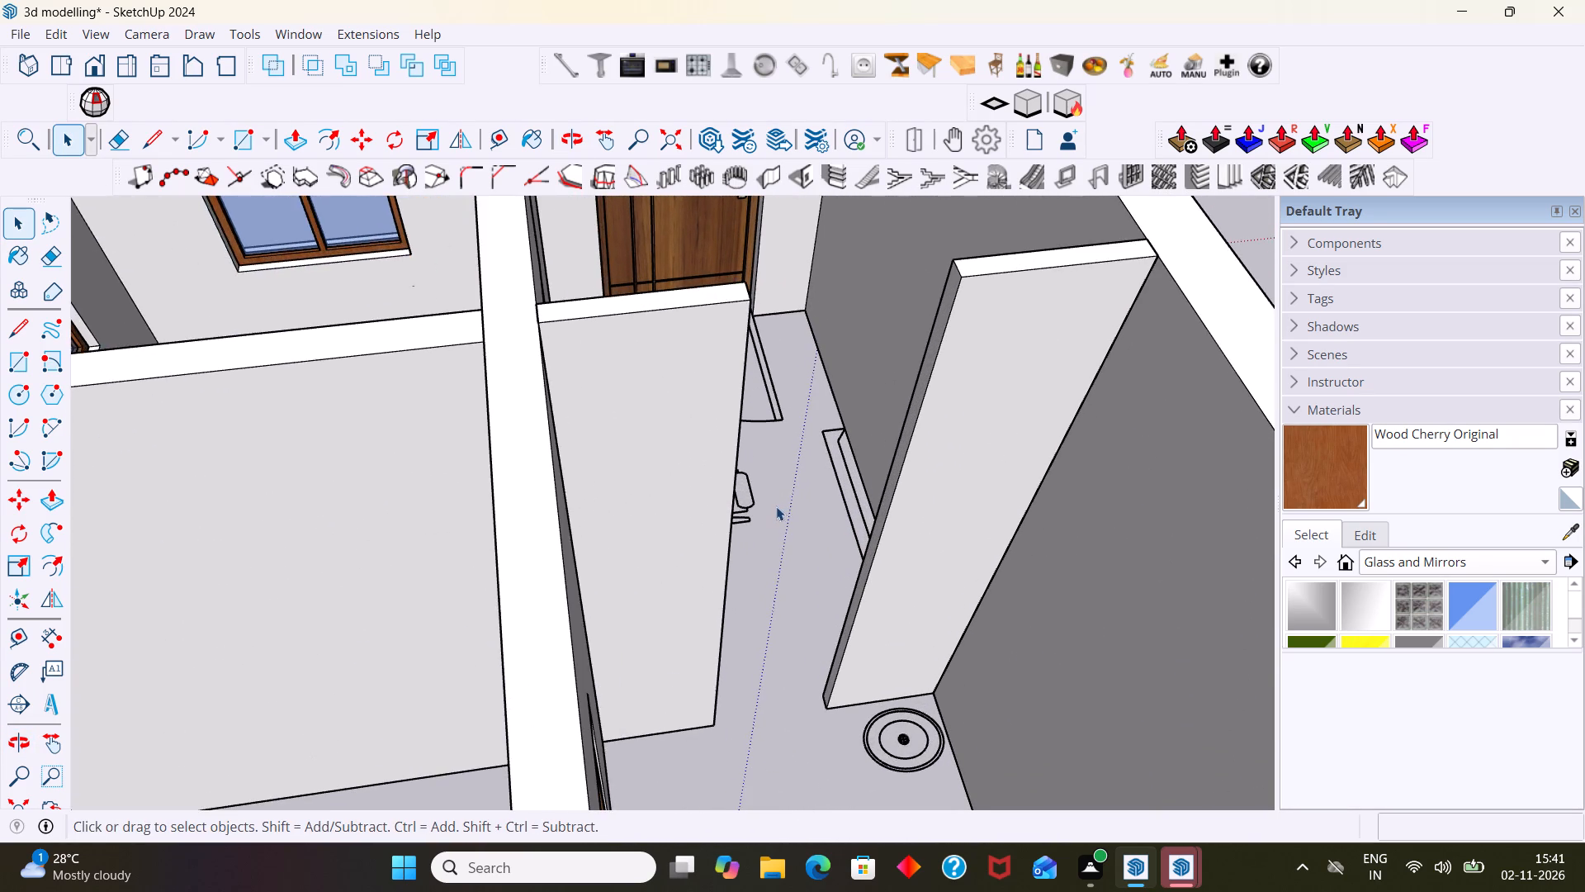
scroll(776, 511, down, 2)
scroll(750, 521, up, 3)
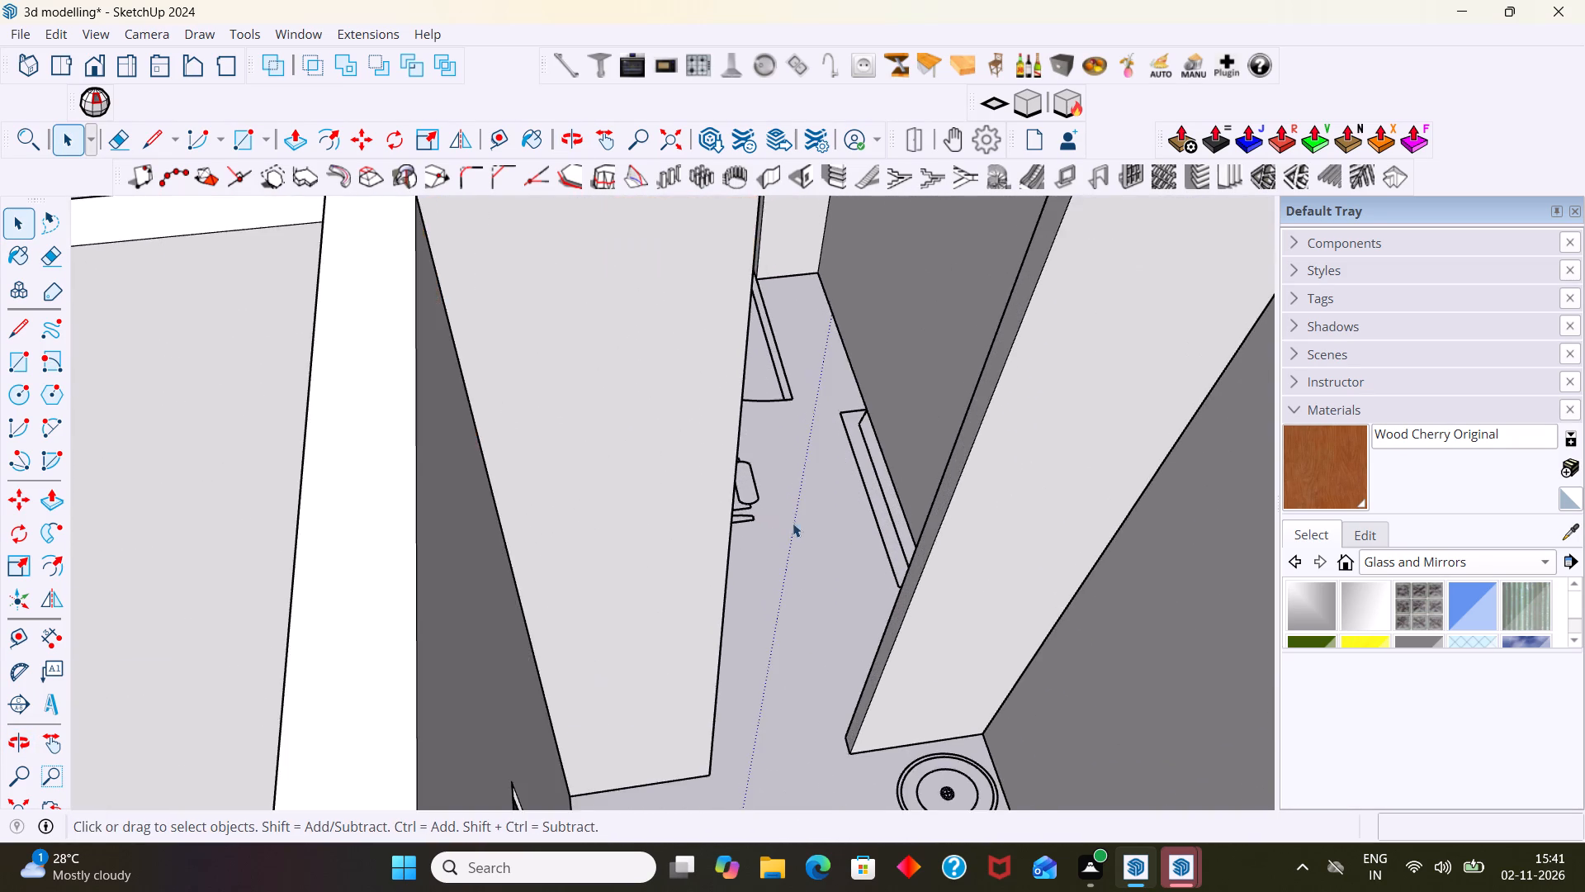
scroll(797, 520, down, 7)
middle_drag(826, 541, 915, 533)
scroll(896, 497, up, 8)
middle_drag(873, 493, 876, 493)
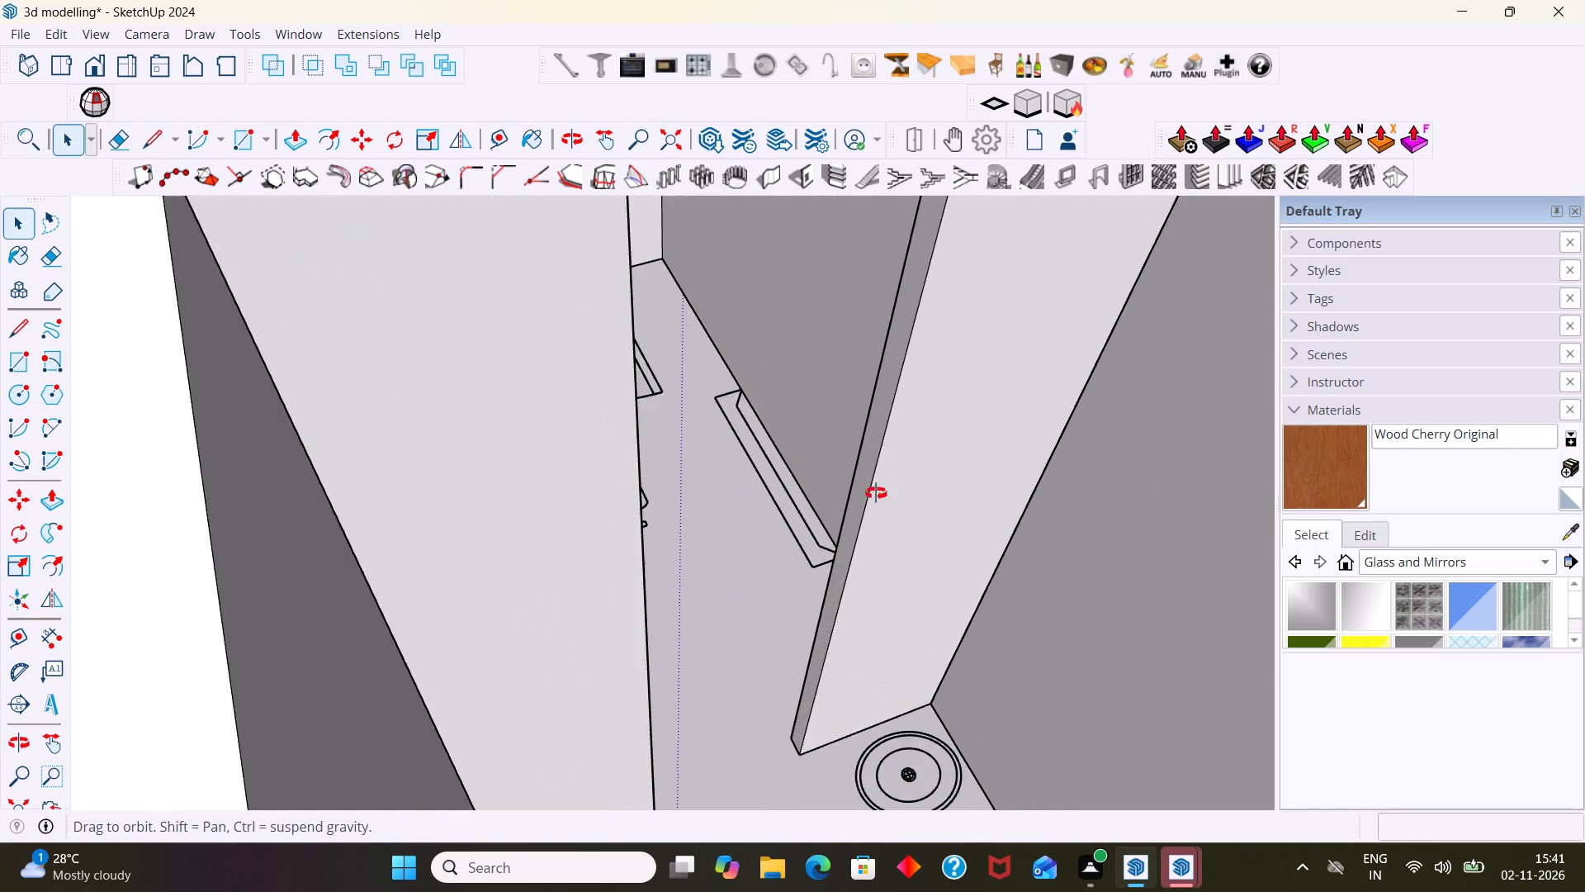
middle_drag(876, 493, 1001, 470)
middle_drag(972, 460, 911, 587)
scroll(907, 510, down, 6)
shift+middle_drag(911, 508, 733, 656)
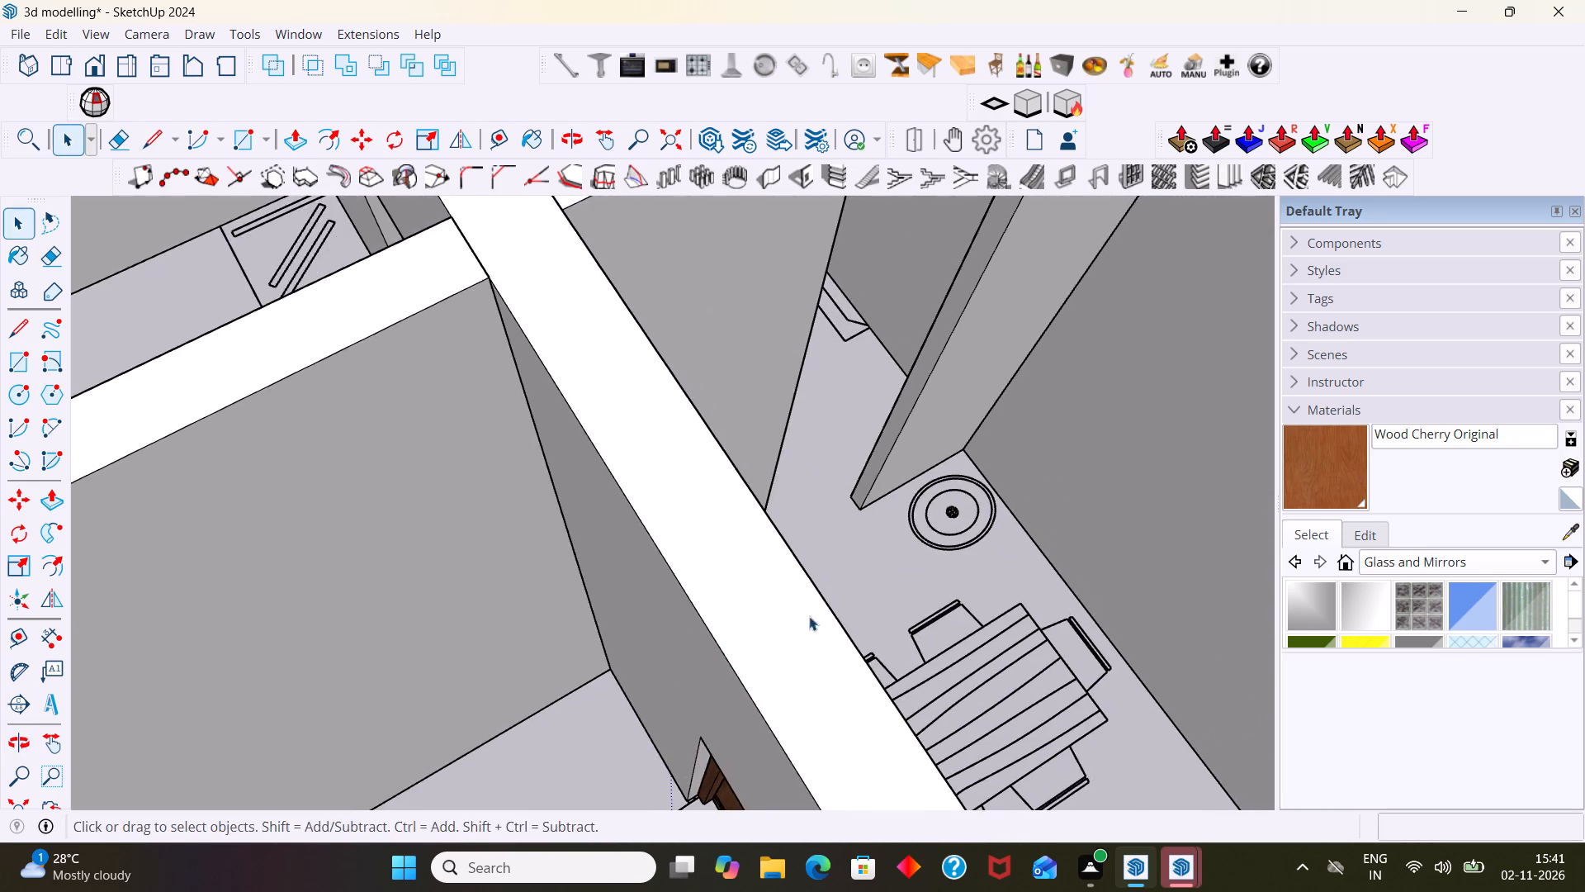
scroll(874, 520, down, 3)
middle_drag(865, 507, 763, 531)
scroll(843, 472, up, 10)
Shorten the partition beside the round washbasin by pushing its free end face in about 5" toward the outer wall.
middle_drag(998, 486, 959, 425)
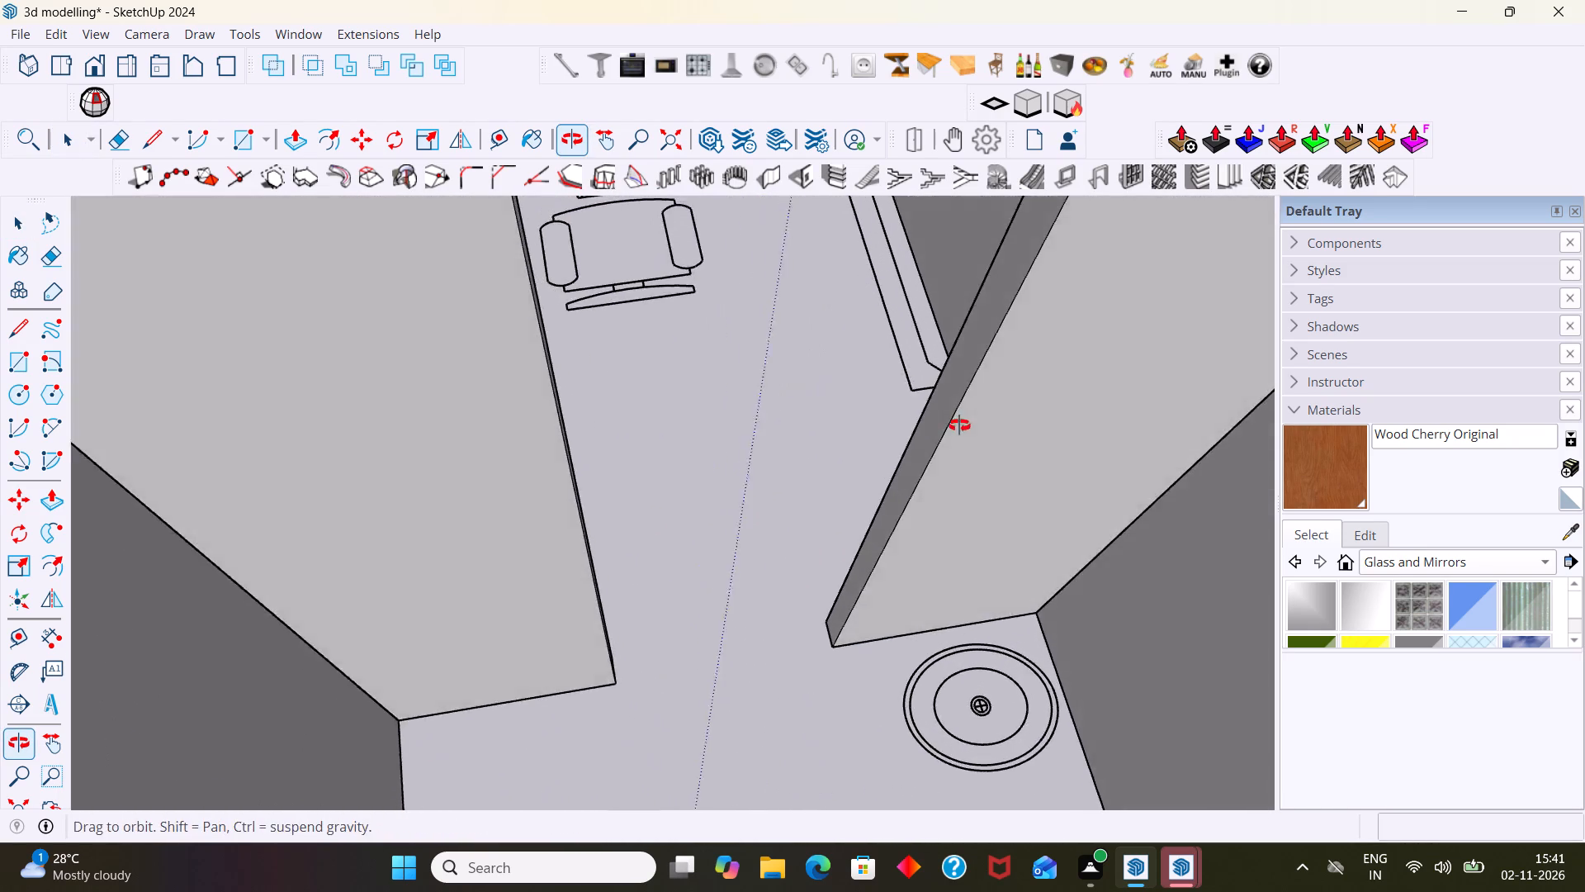
middle_drag(959, 425, 948, 416)
scroll(925, 424, up, 3)
triple_click(924, 423)
double_click(927, 424)
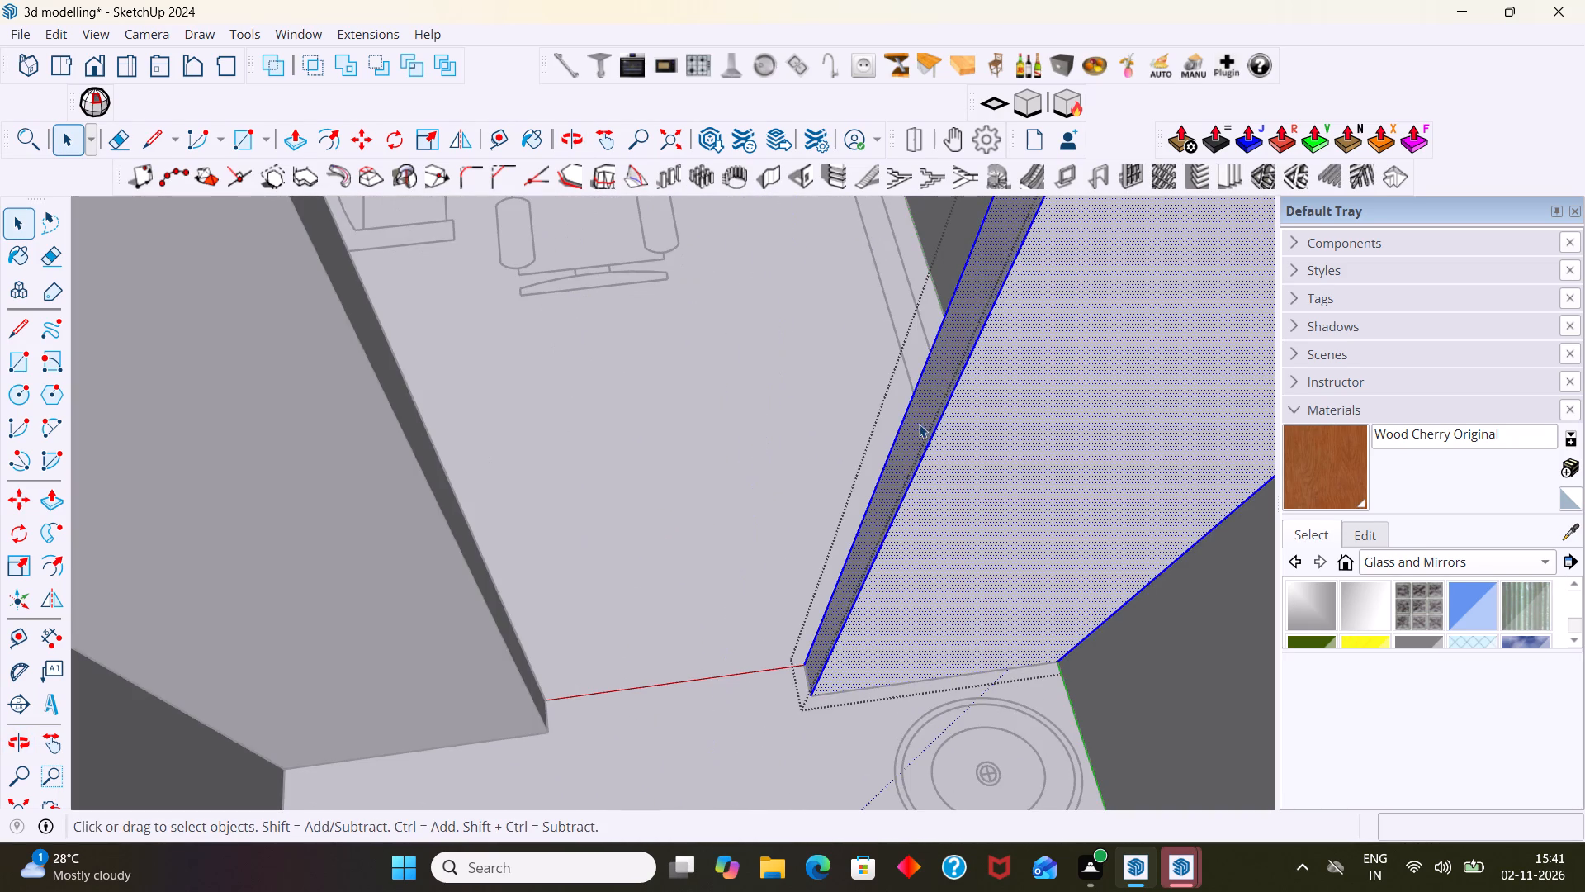
middle_drag(916, 420, 1023, 382)
scroll(998, 398, up, 3)
click(921, 406)
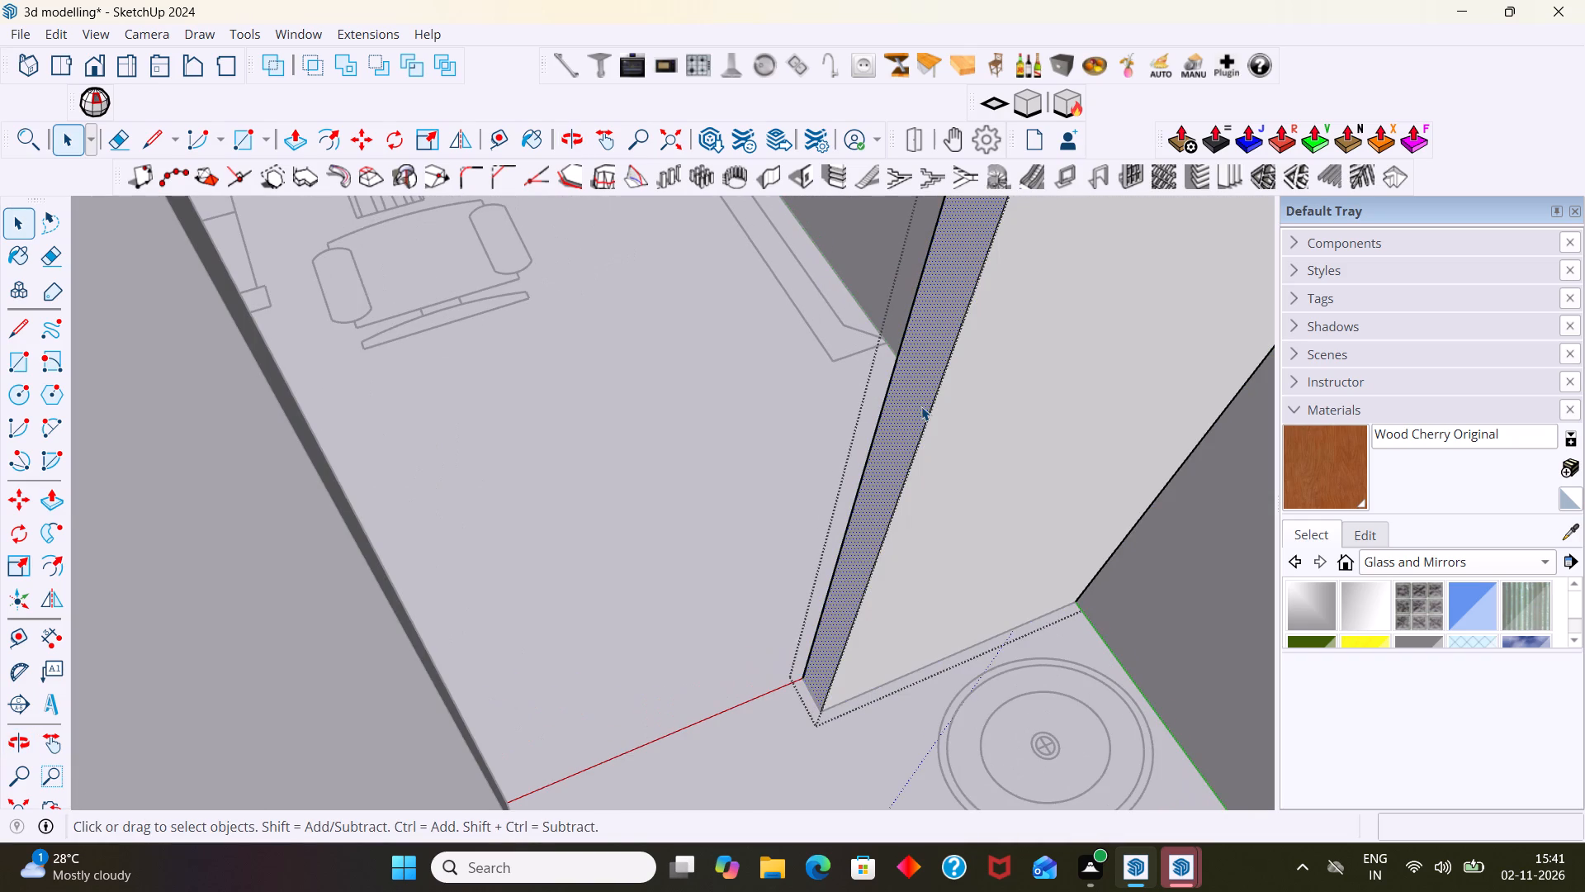
key(p)
click(921, 406)
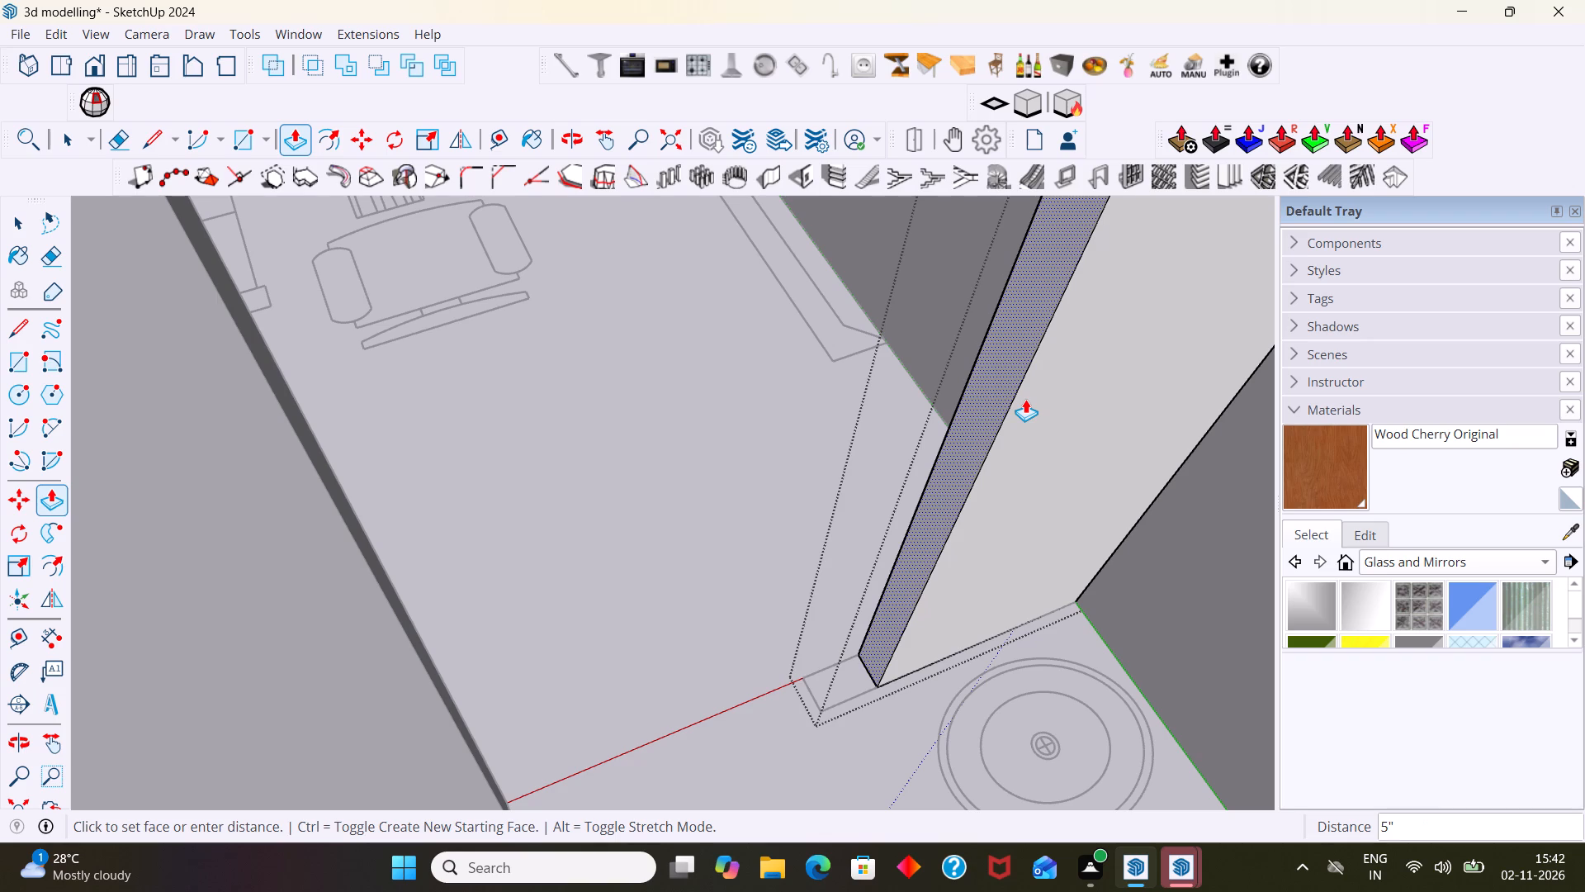
click(1025, 399)
key(space)
scroll(966, 462, down, 18)
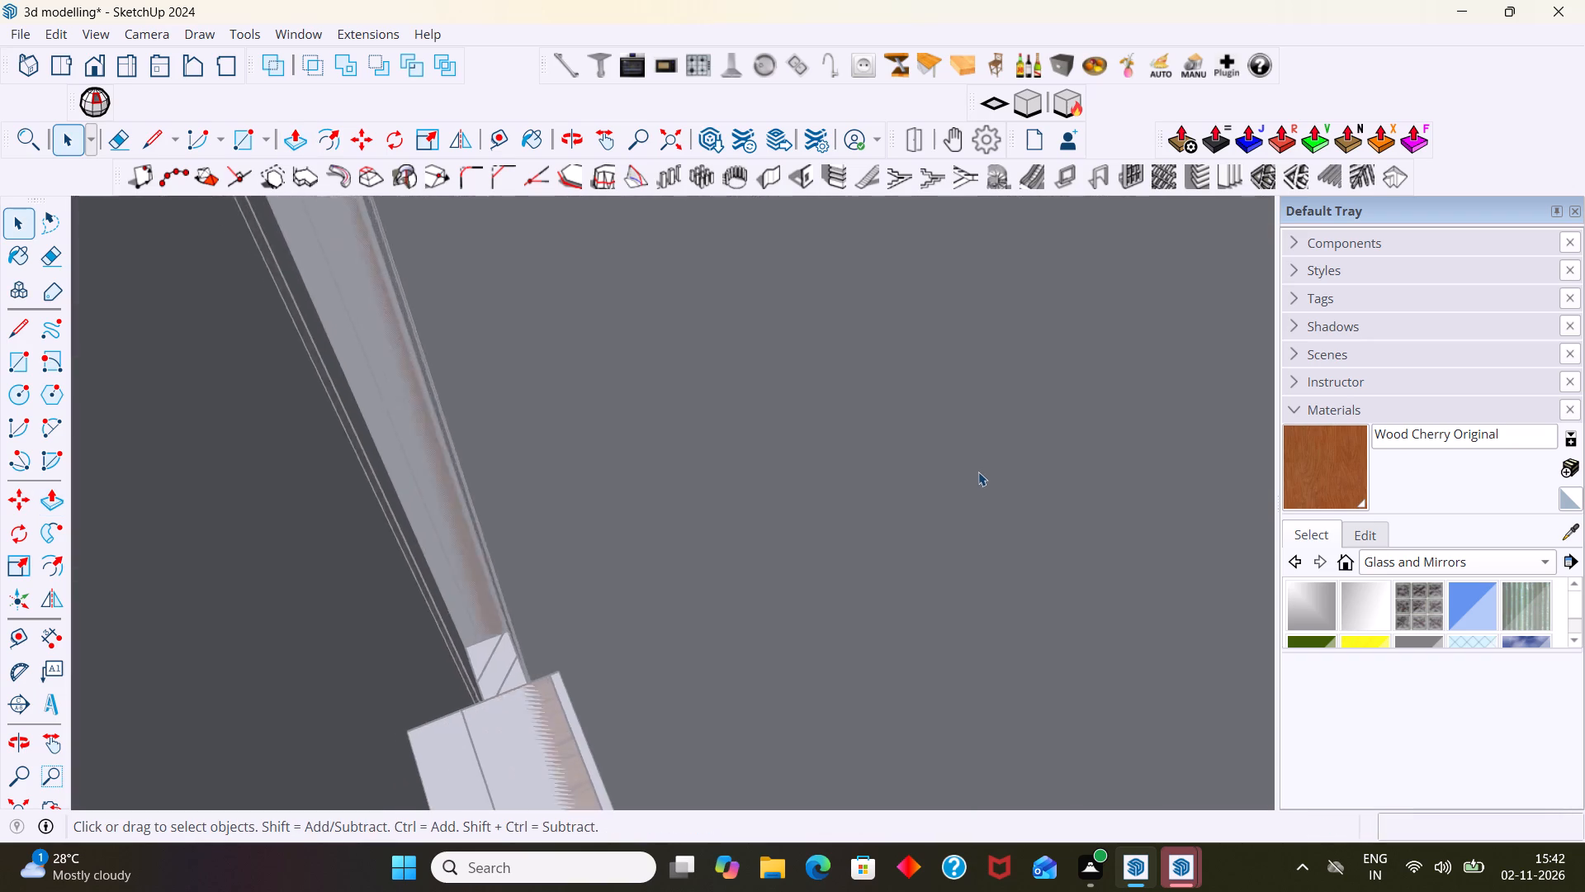
scroll(978, 472, down, 9)
click(21, 796)
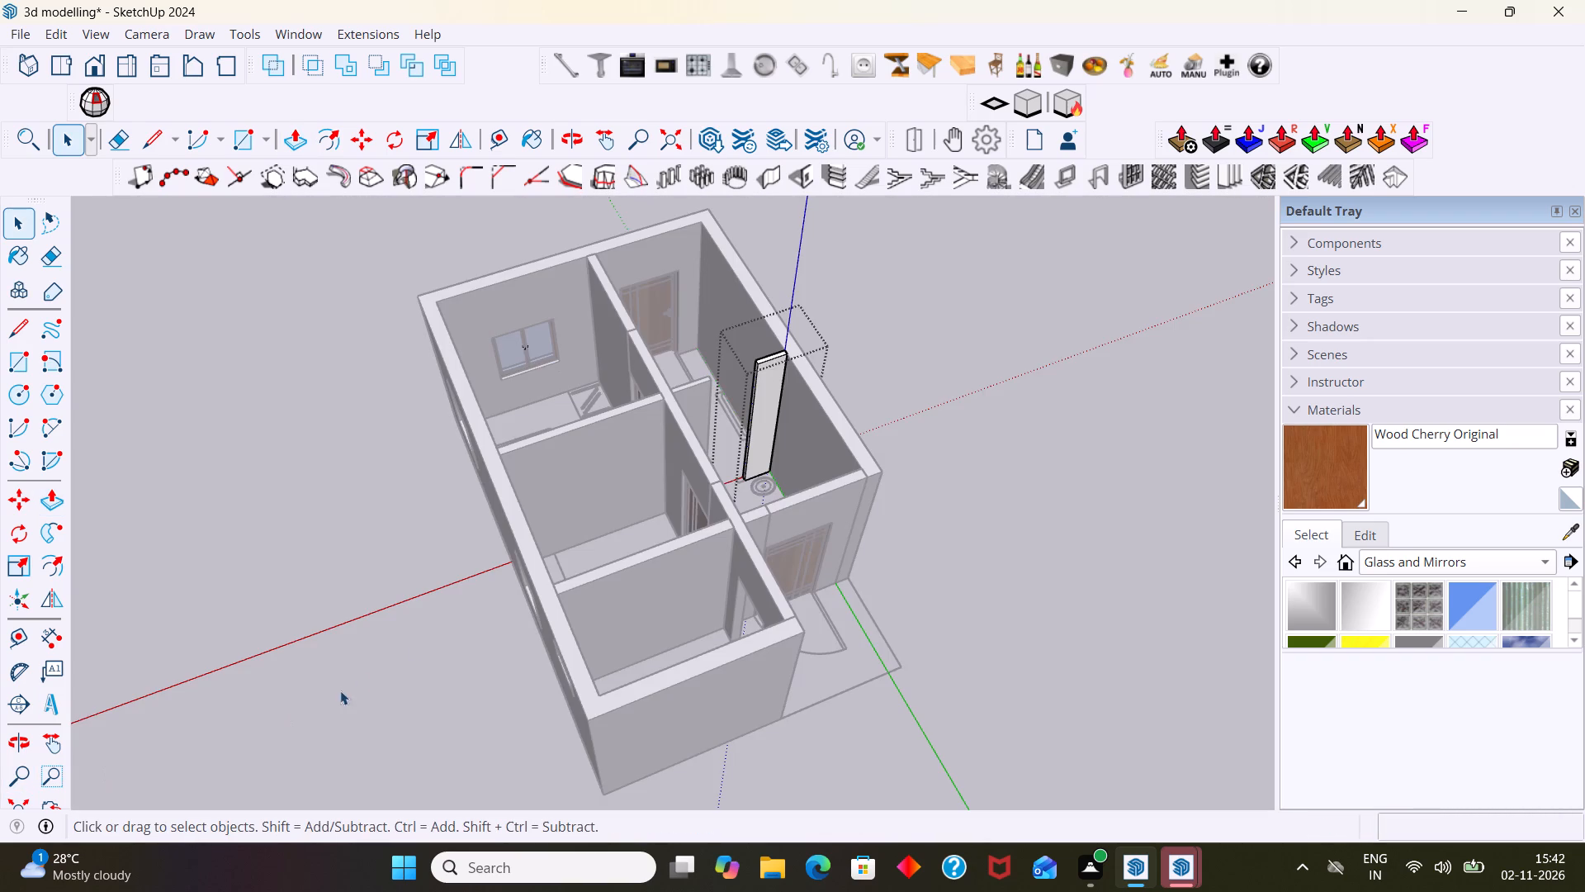
key(space)
click(880, 501)
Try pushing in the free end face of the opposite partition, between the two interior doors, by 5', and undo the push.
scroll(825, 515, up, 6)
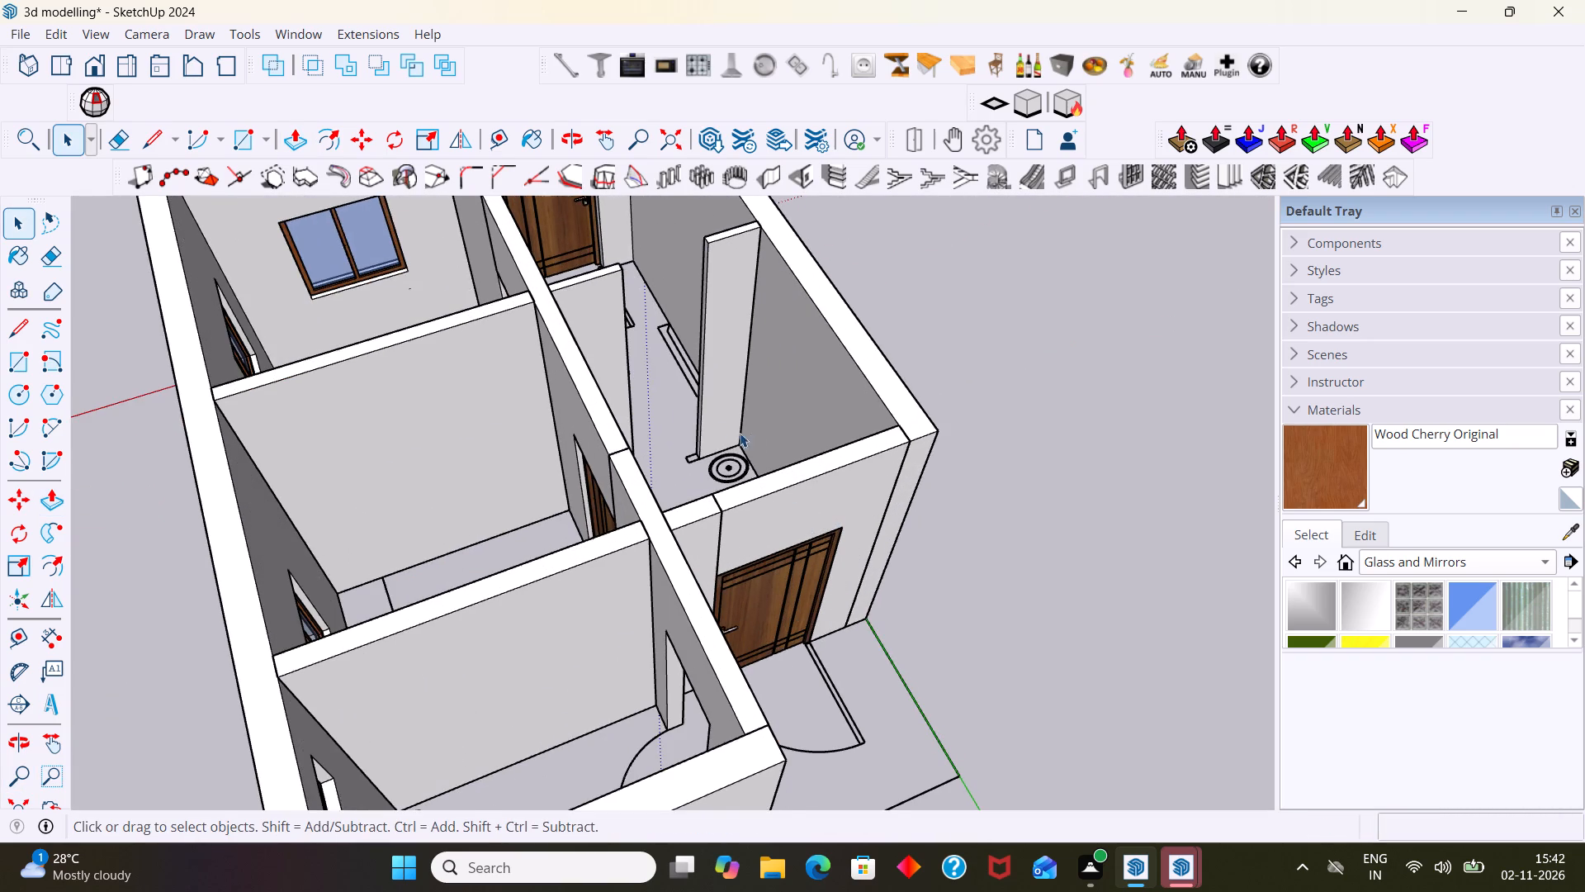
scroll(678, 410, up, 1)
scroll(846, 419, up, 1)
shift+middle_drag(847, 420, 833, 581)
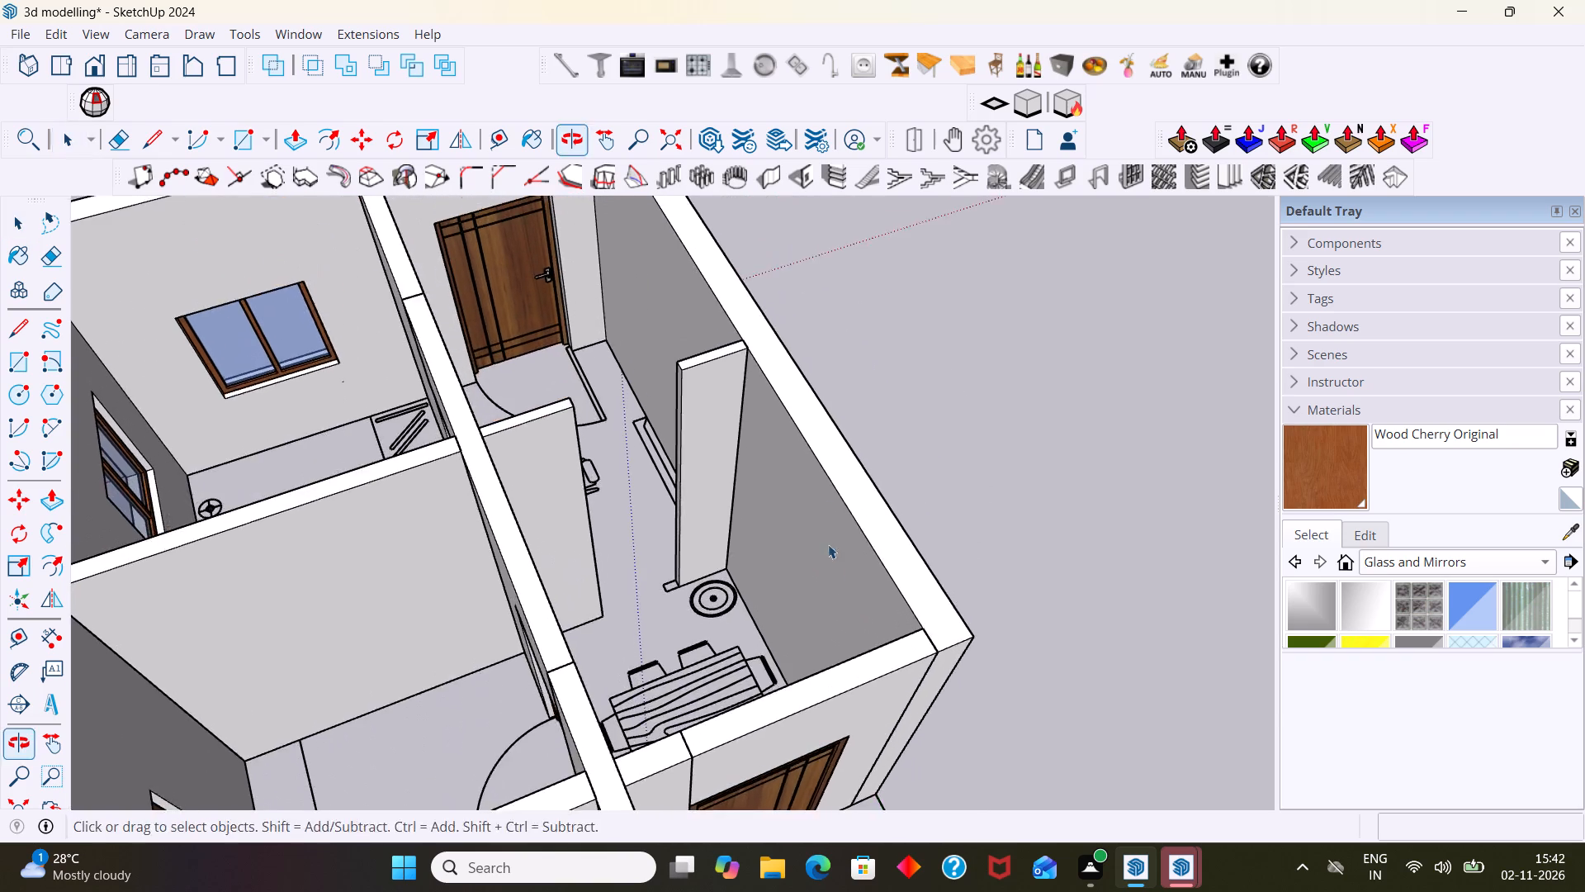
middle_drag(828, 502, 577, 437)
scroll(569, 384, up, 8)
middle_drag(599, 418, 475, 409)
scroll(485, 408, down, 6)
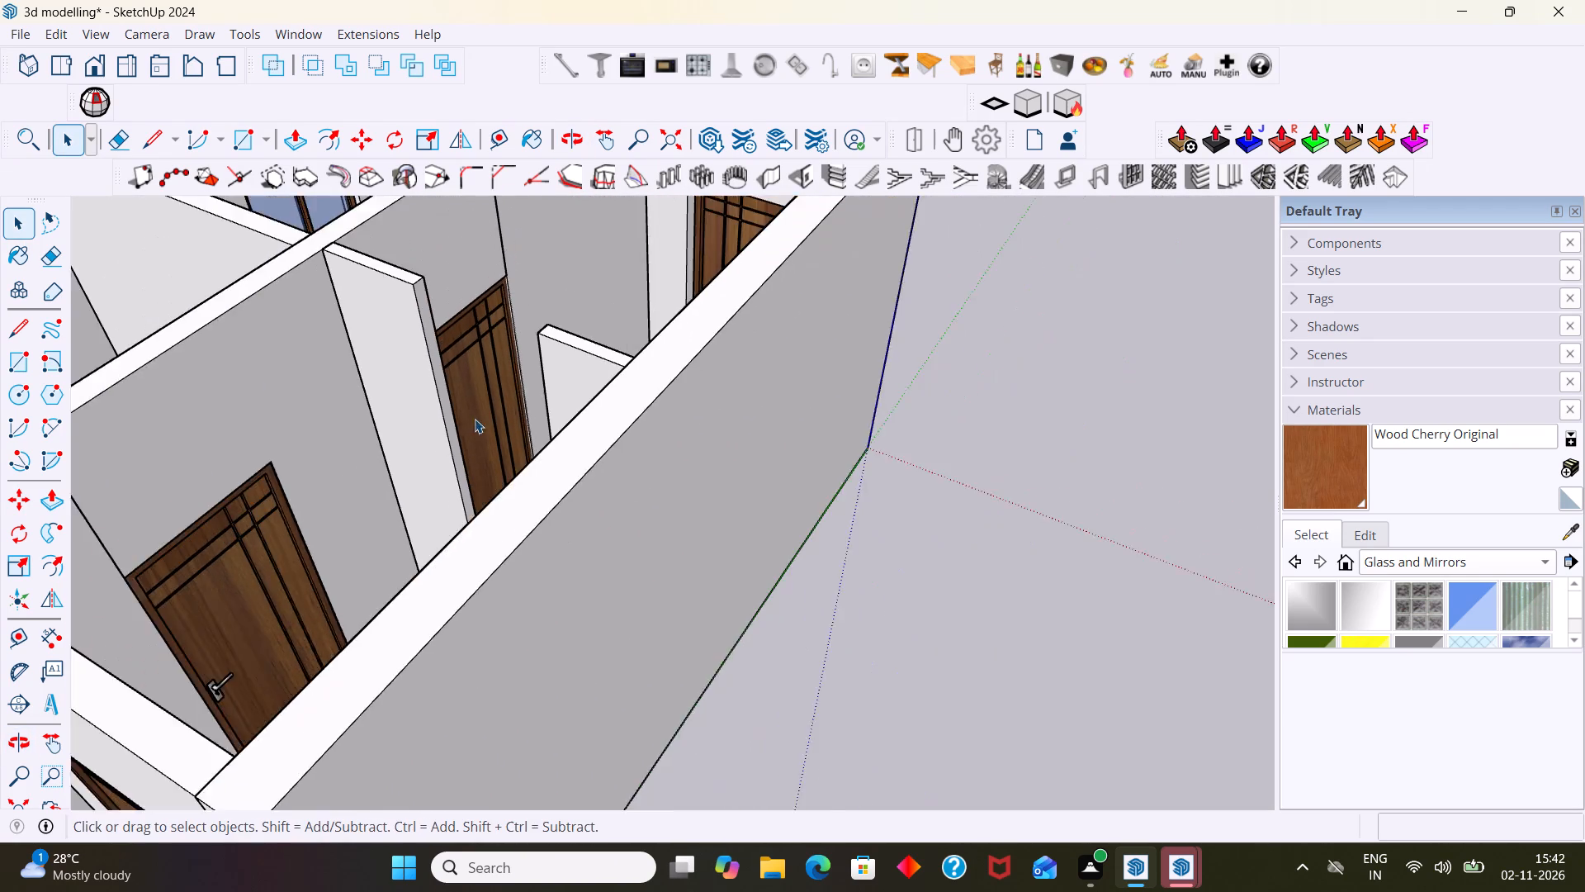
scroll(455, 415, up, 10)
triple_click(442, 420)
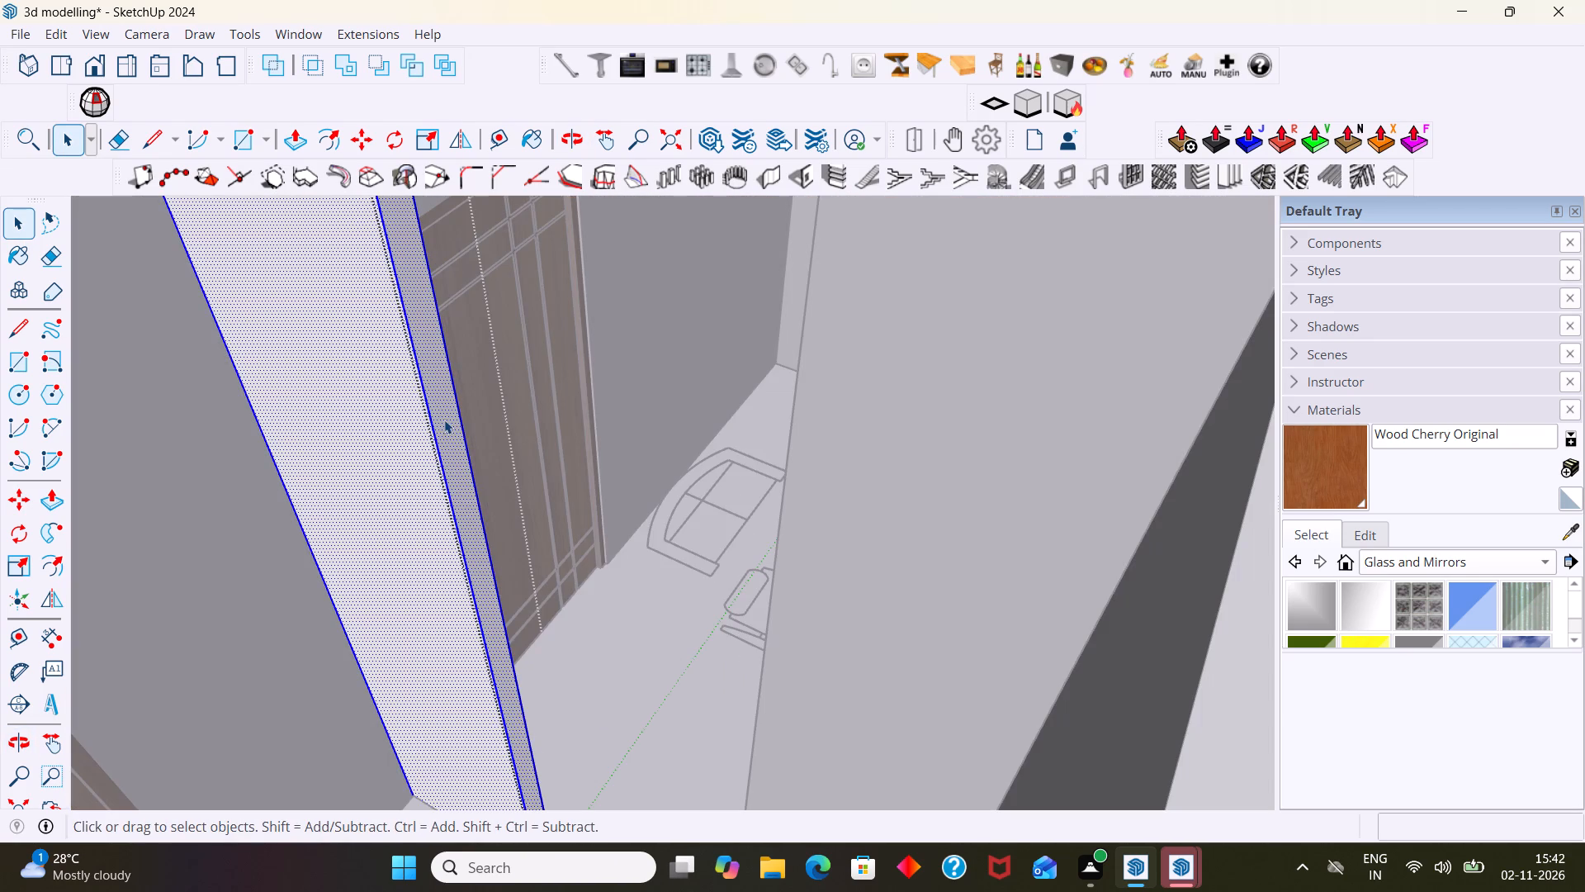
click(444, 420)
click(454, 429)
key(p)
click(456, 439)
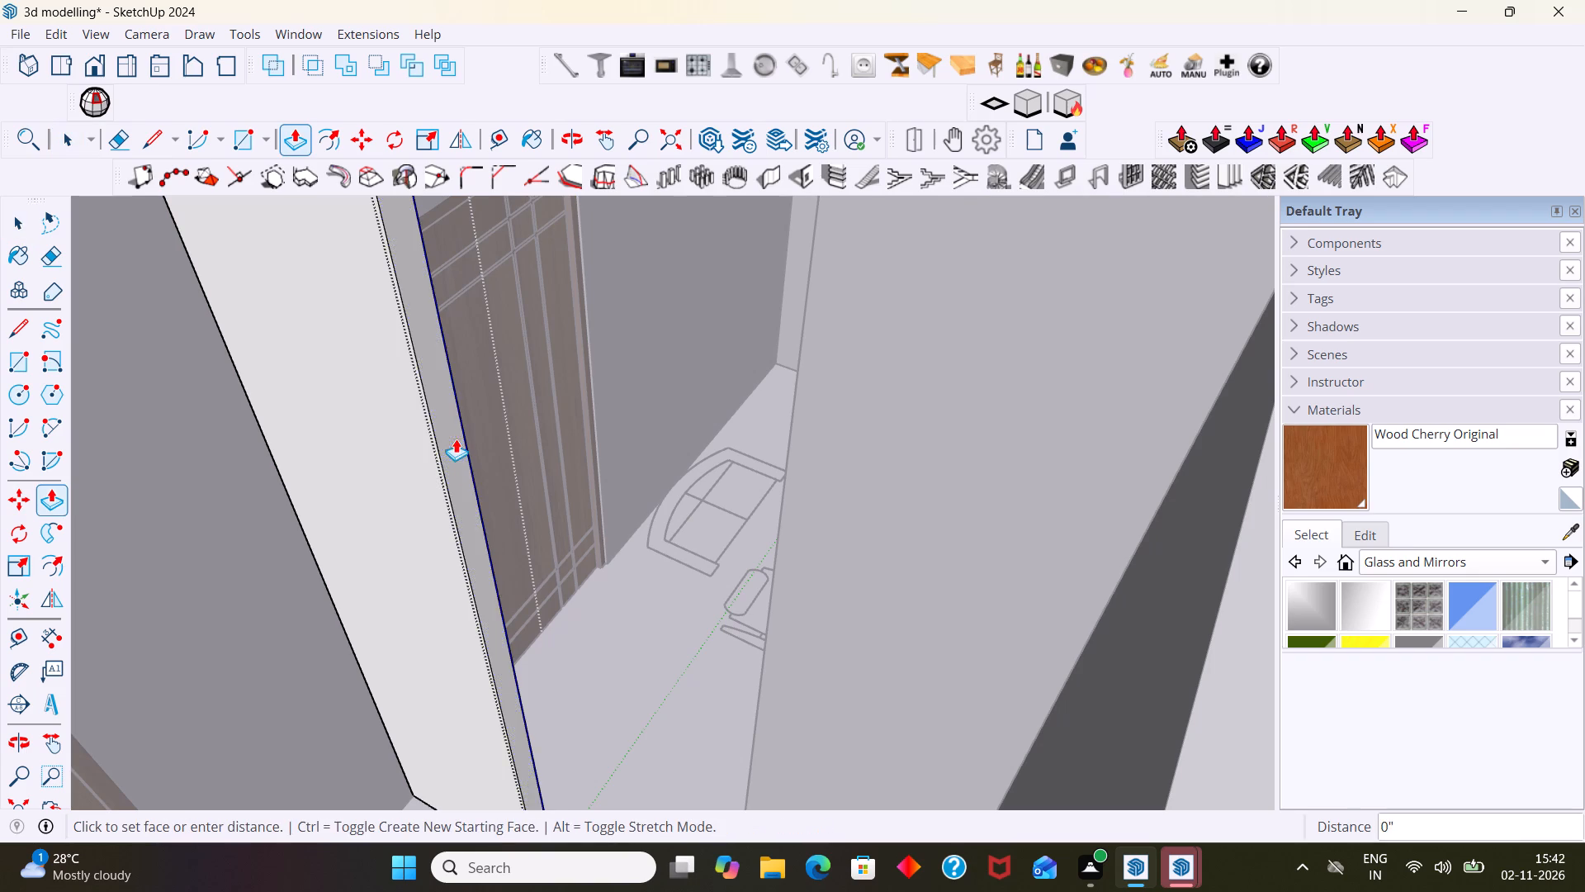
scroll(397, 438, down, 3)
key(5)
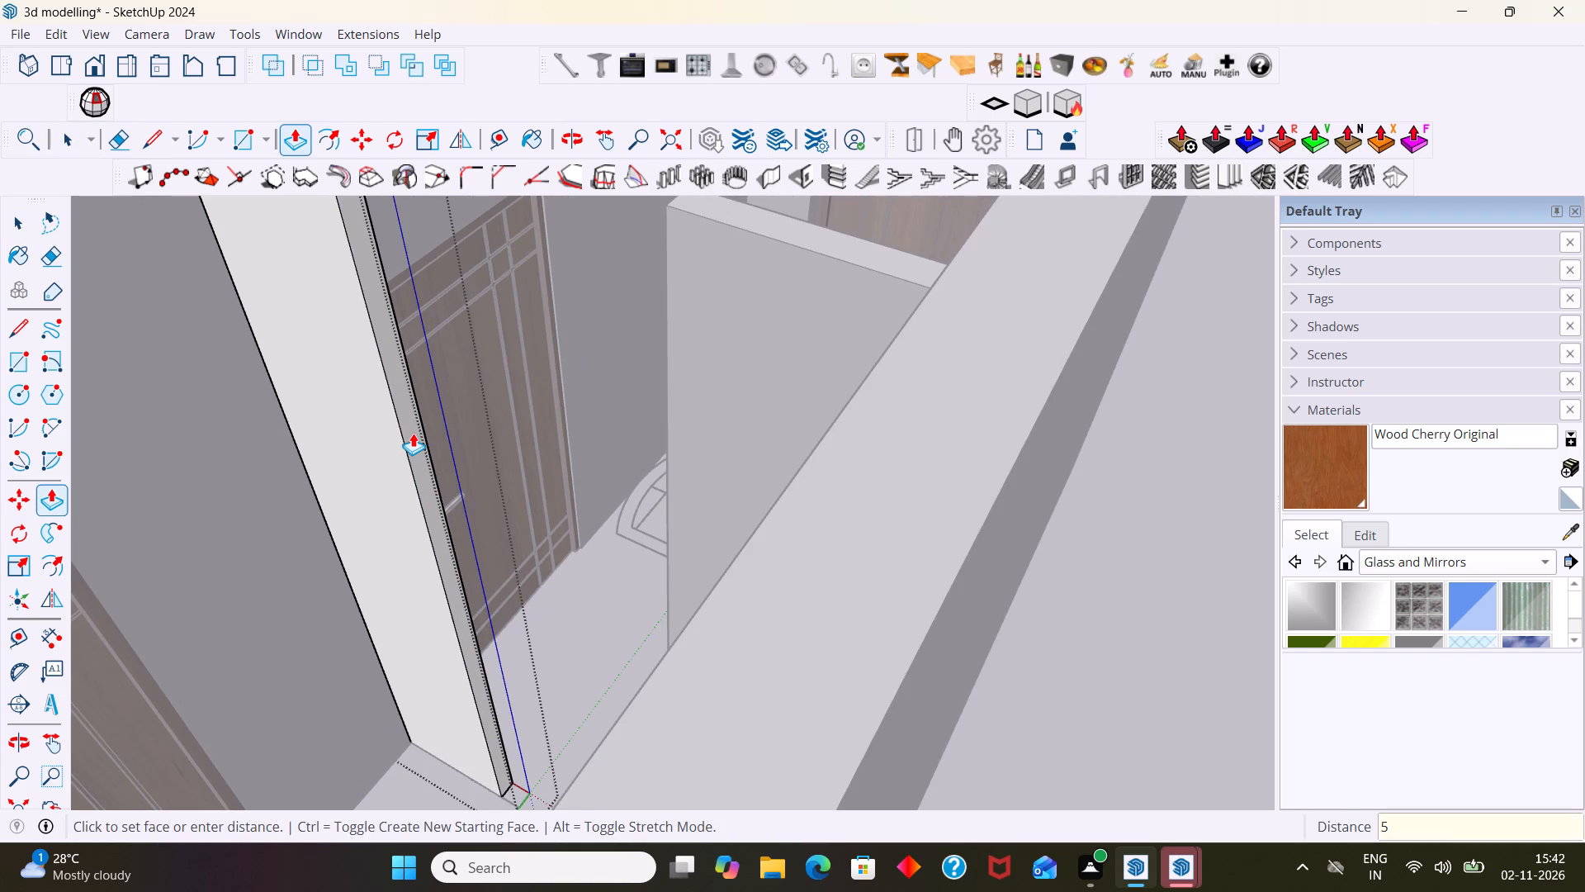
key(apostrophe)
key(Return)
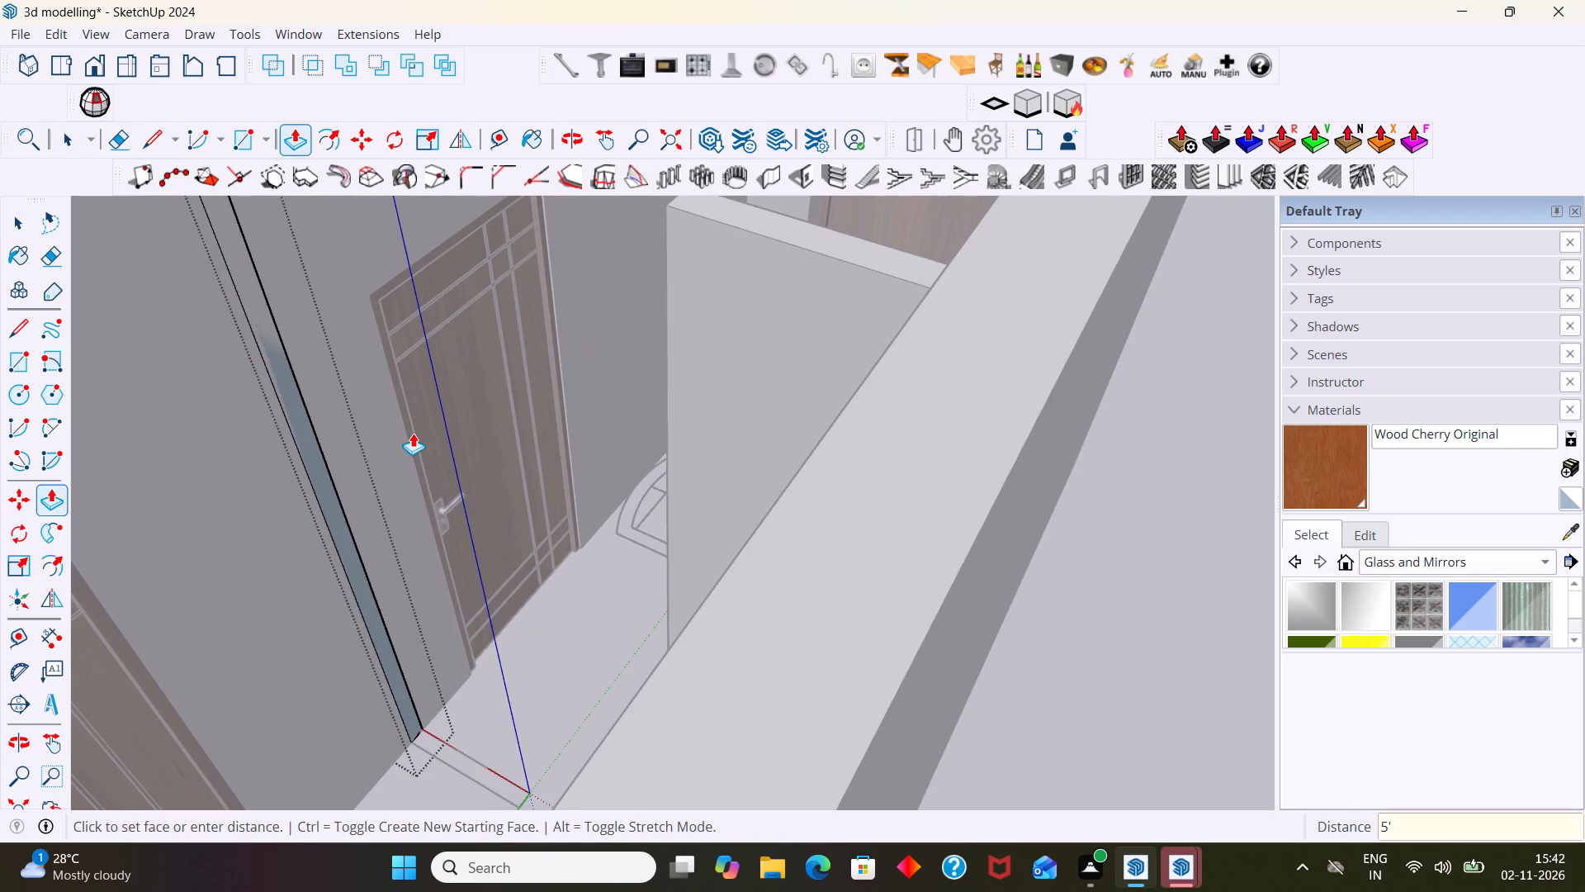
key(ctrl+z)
Shorten the partition between the two interior doors by pushing its free end face in 5".
scroll(442, 478, down, 4)
middle_drag(481, 569, 584, 614)
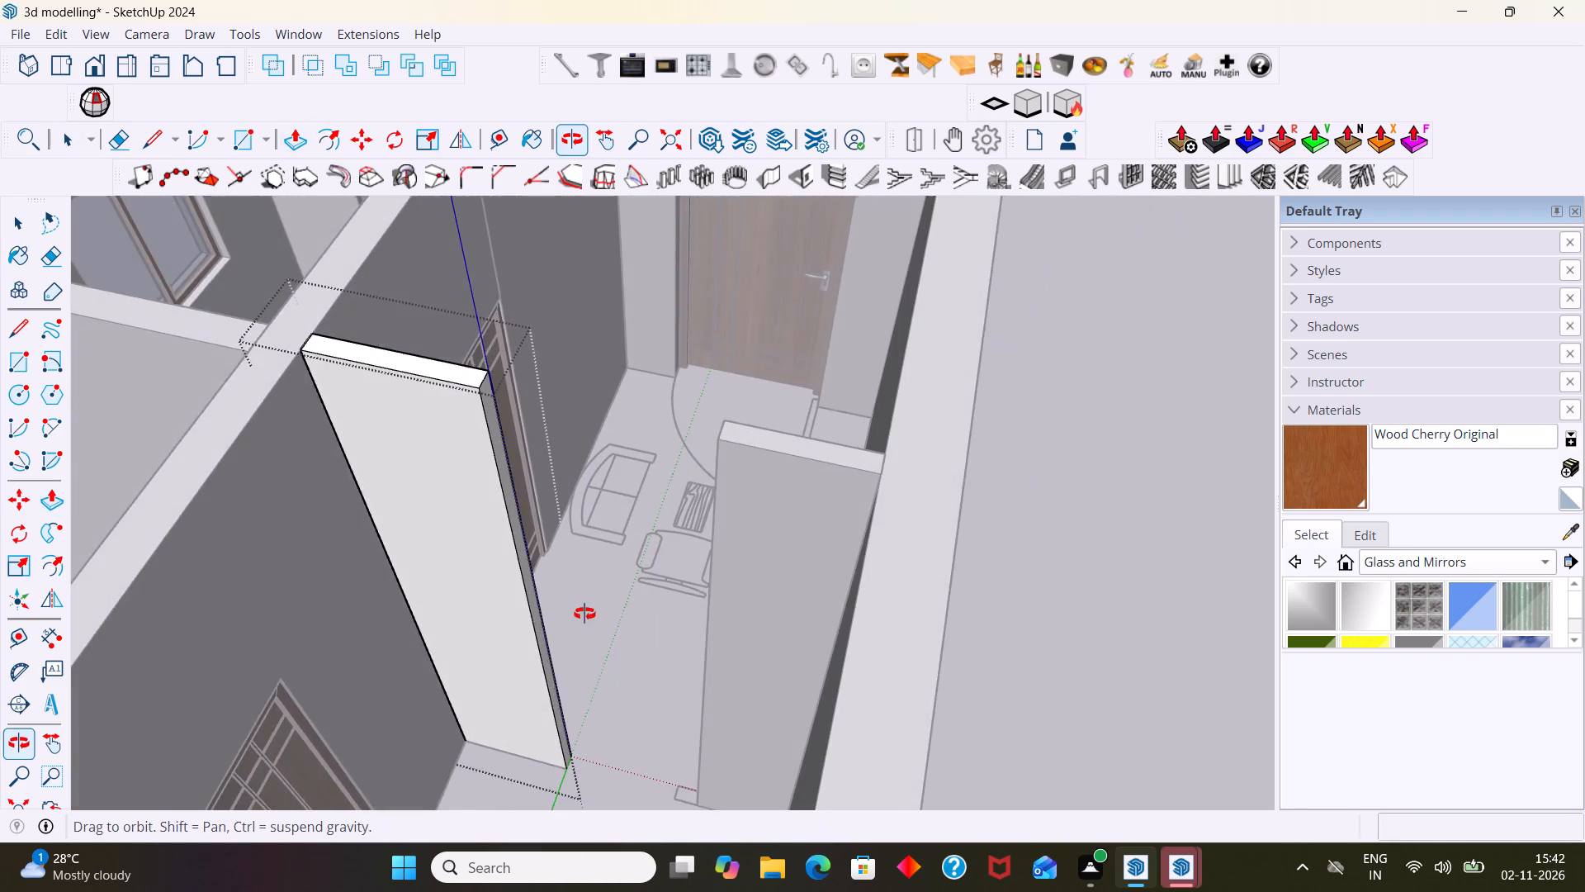
middle_drag(584, 614, 587, 614)
scroll(559, 648, up, 6)
middle_drag(544, 646, 438, 628)
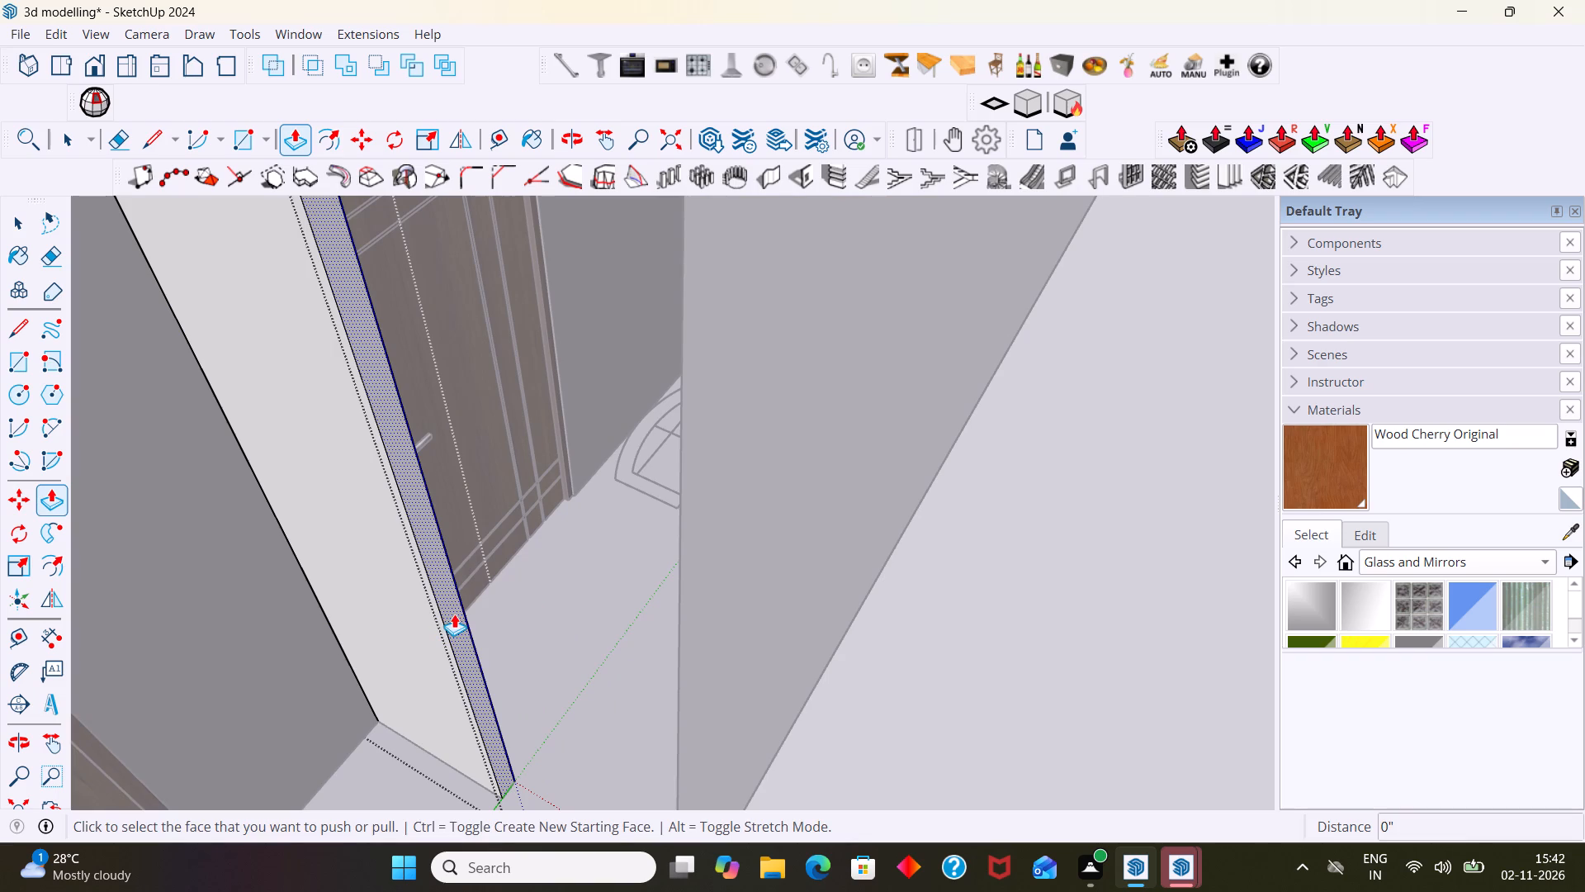
click(454, 614)
click(451, 594)
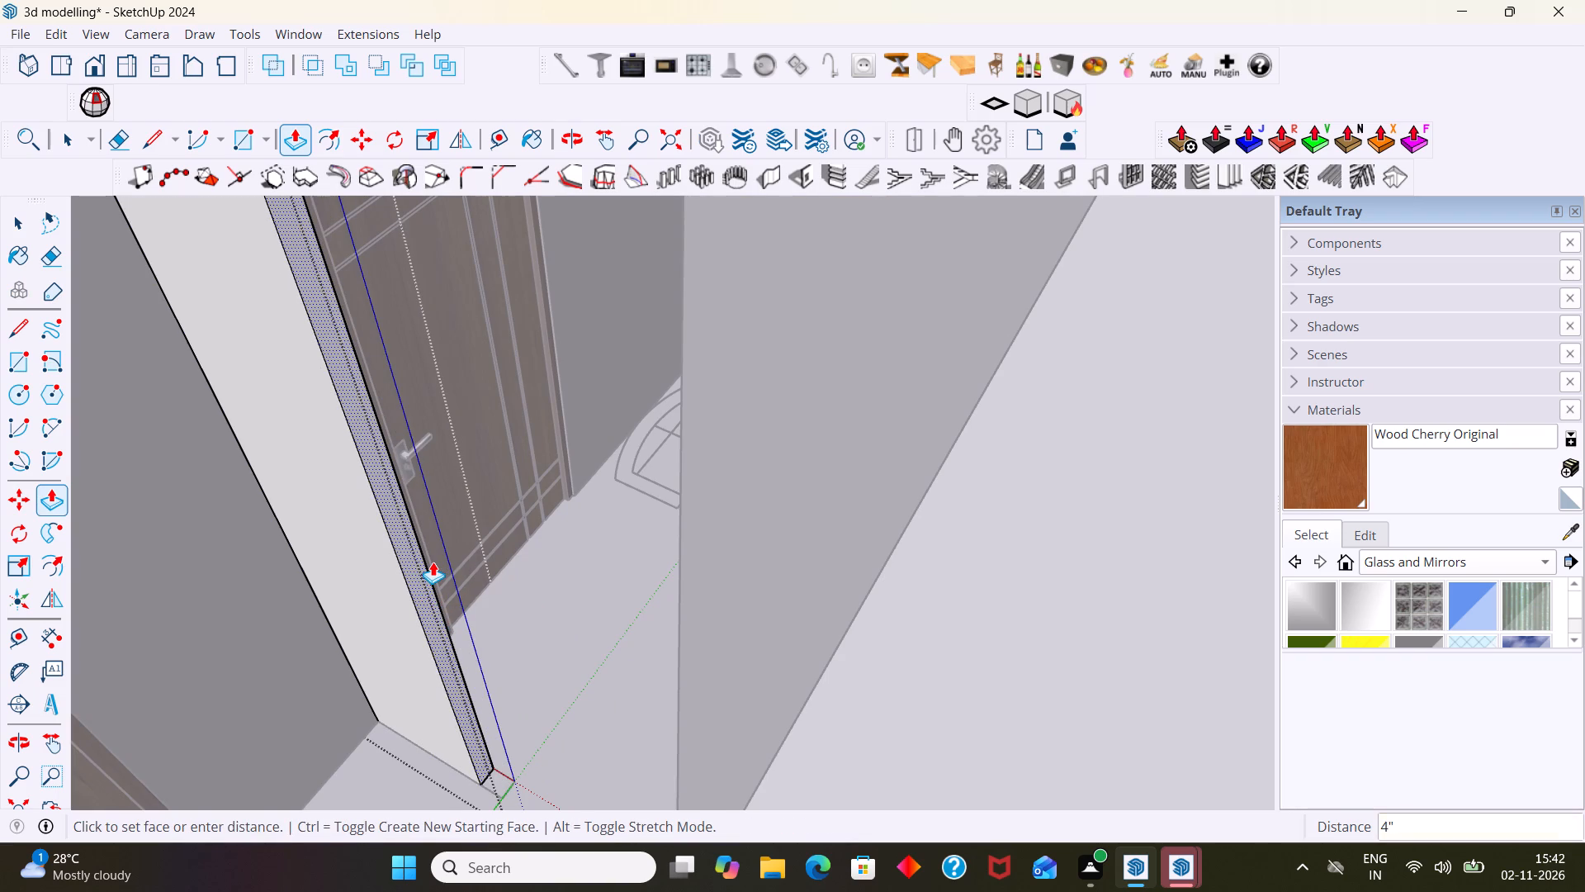
key(5)
key(shift+quotedbl)
key(Return)
scroll(433, 562, down, 2)
key(space)
scroll(442, 551, down, 6)
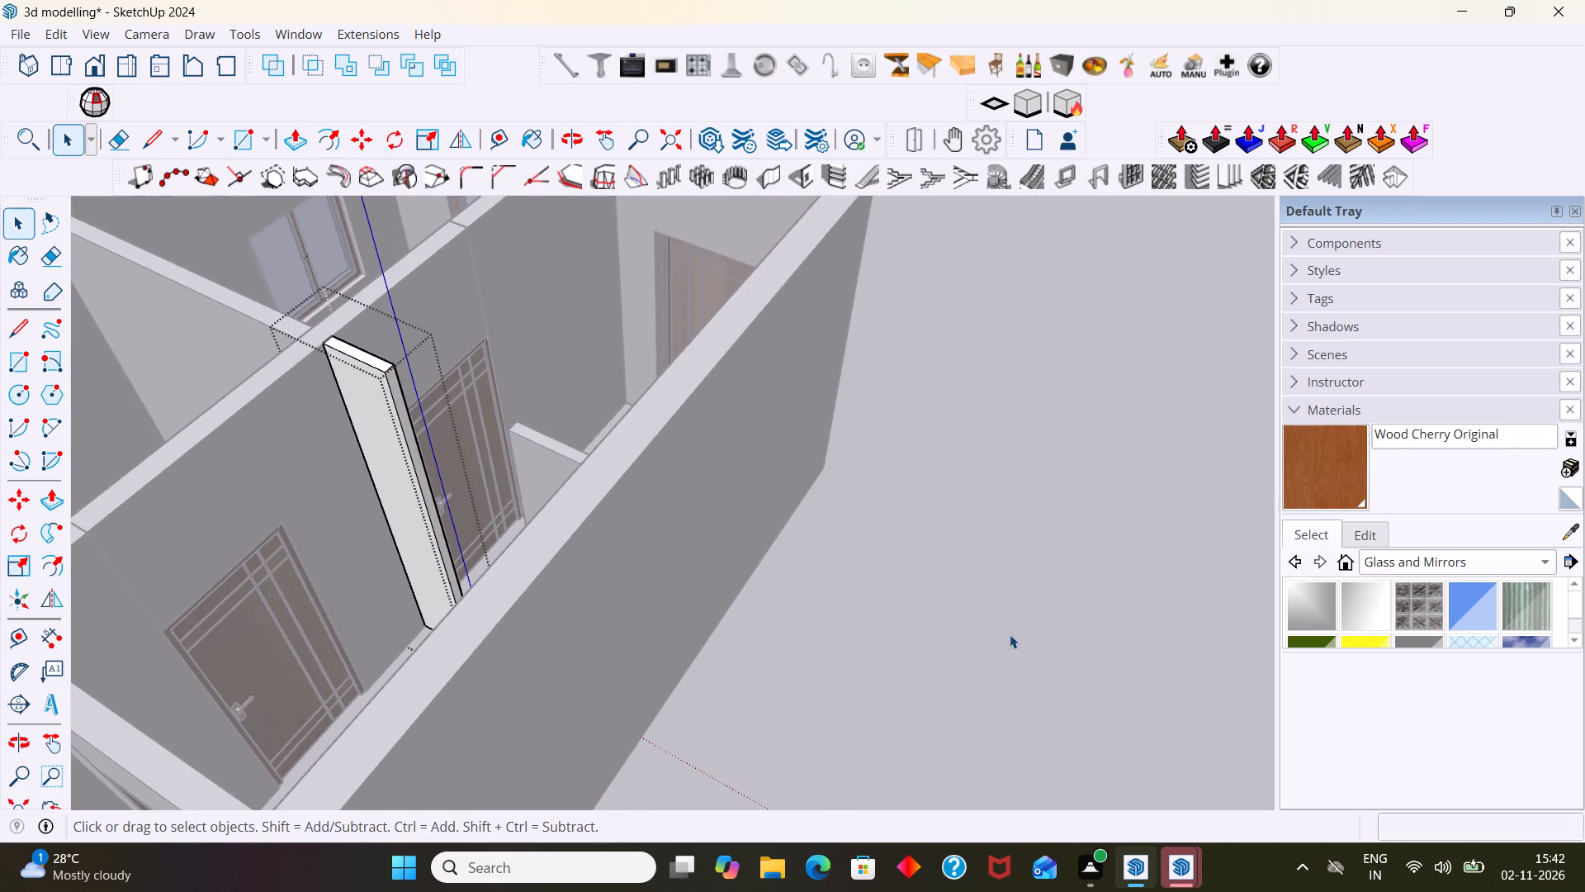
click(1007, 634)
Erase the three leftover floor outline edges at the free end of the shortened partition beside the washbasin.
scroll(737, 634, down, 1)
middle_drag(708, 643, 981, 695)
scroll(821, 681, down, 4)
scroll(743, 715, up, 6)
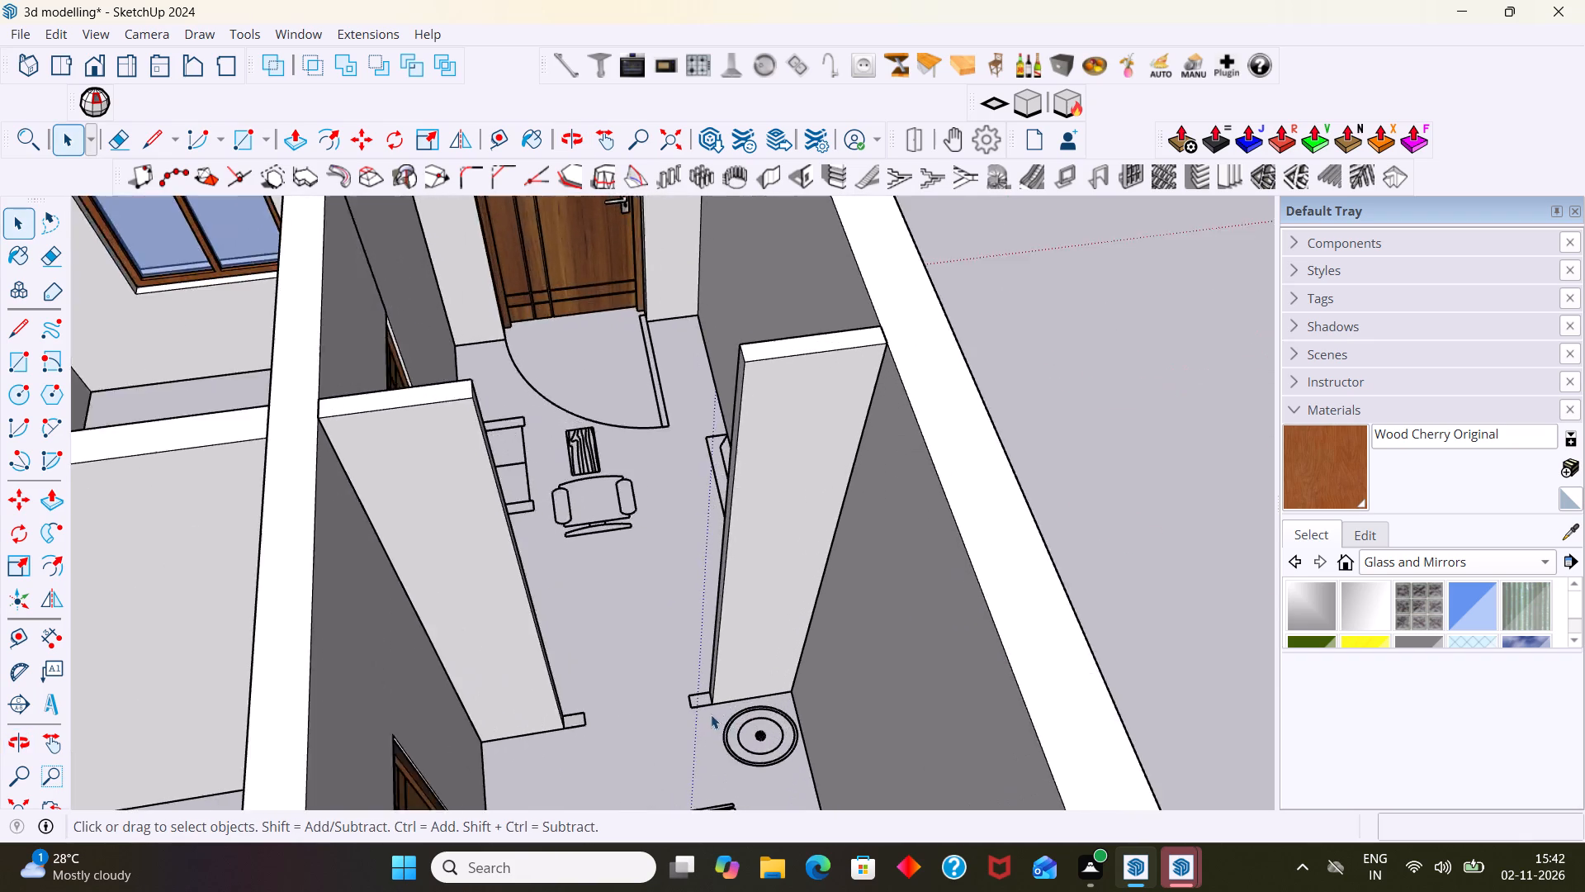
scroll(711, 714, up, 12)
triple_click(684, 709)
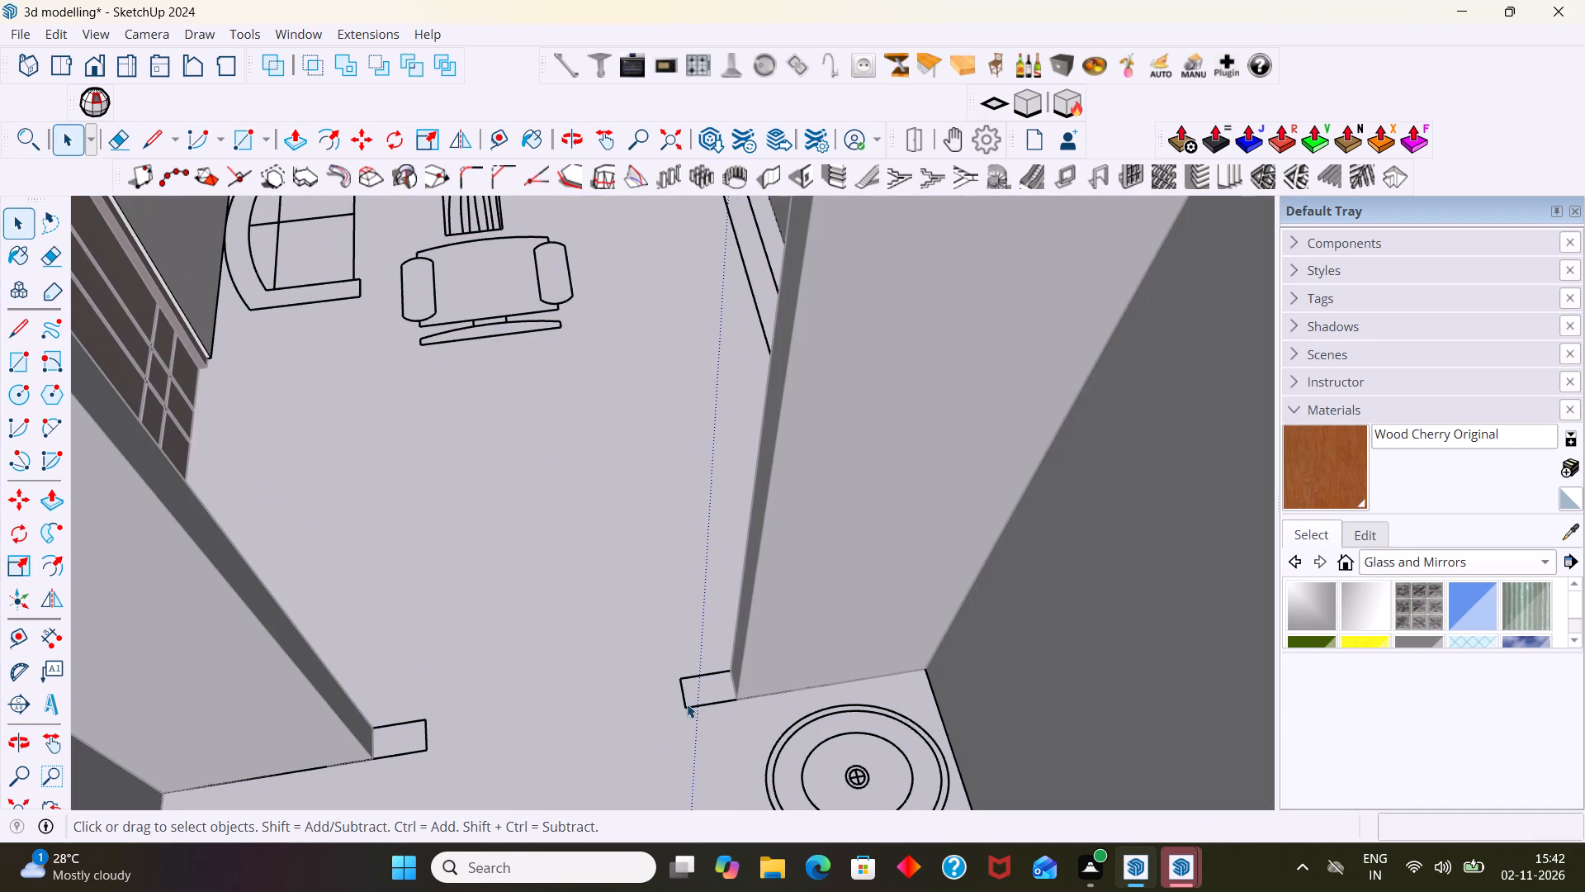
double_click(687, 704)
scroll(694, 695, up, 3)
click(691, 696)
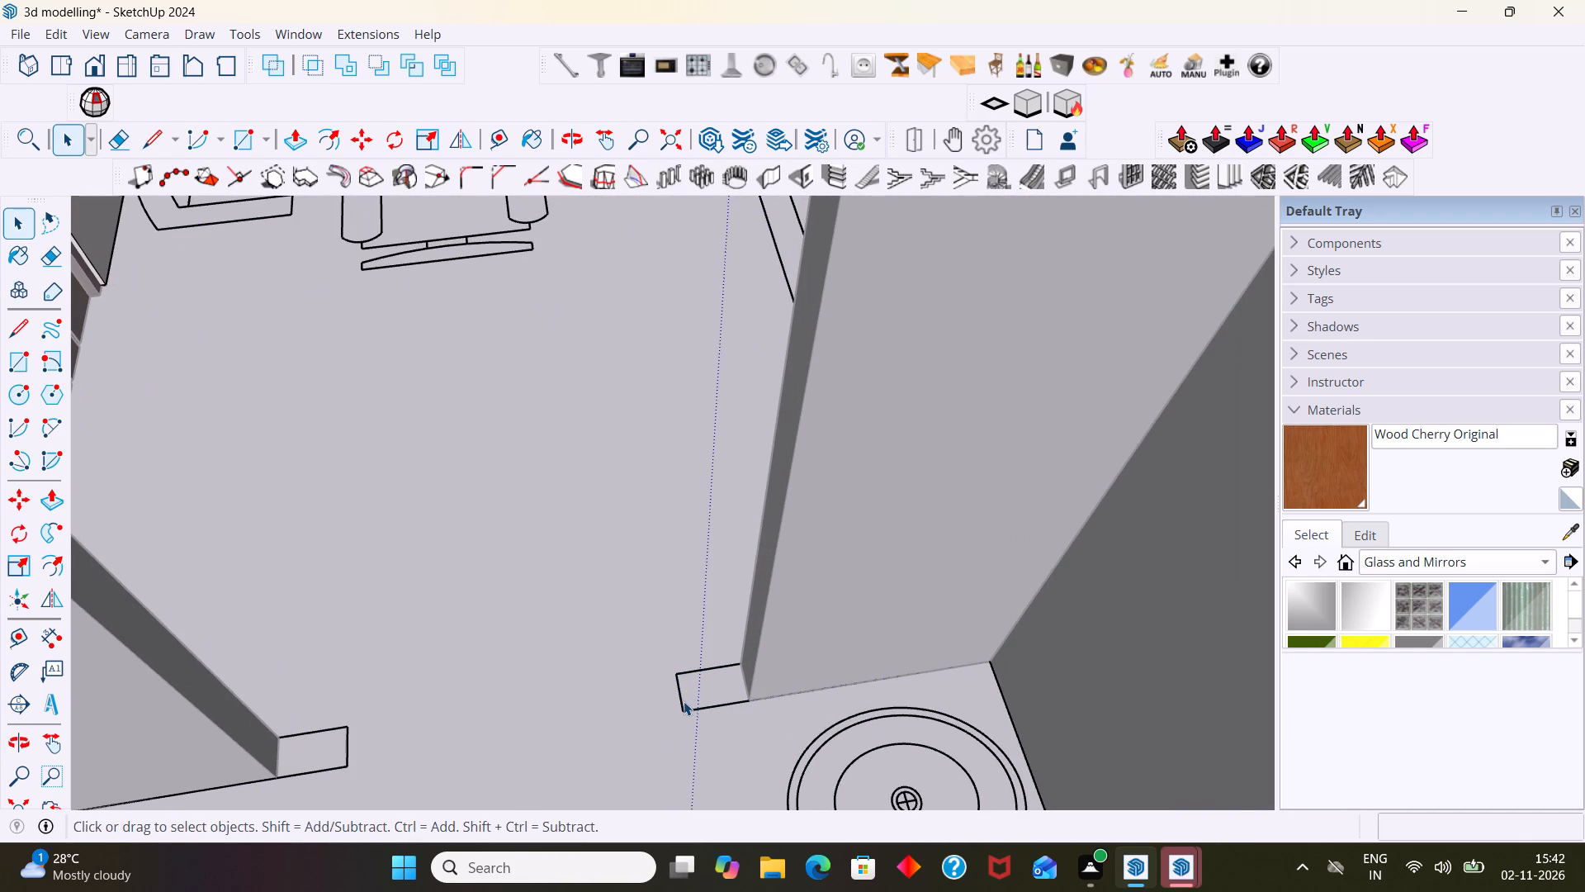
click(684, 701)
key(Delete)
key(e)
click(705, 669)
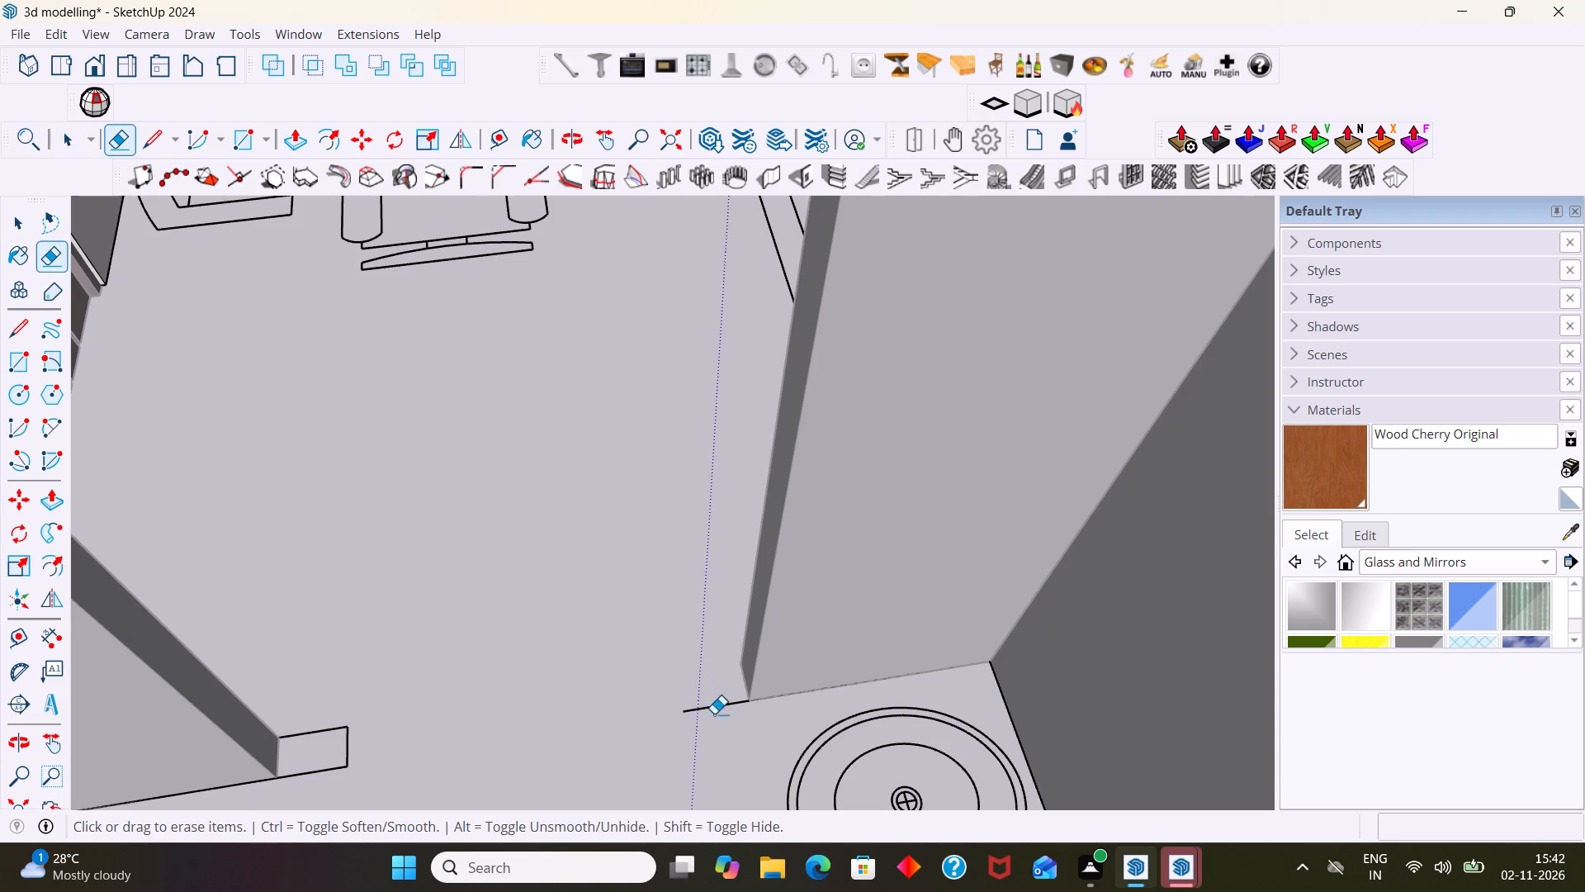
click(715, 707)
Erase the three leftover floor outline edges at the free end of the partition between the two interior doors.
click(349, 756)
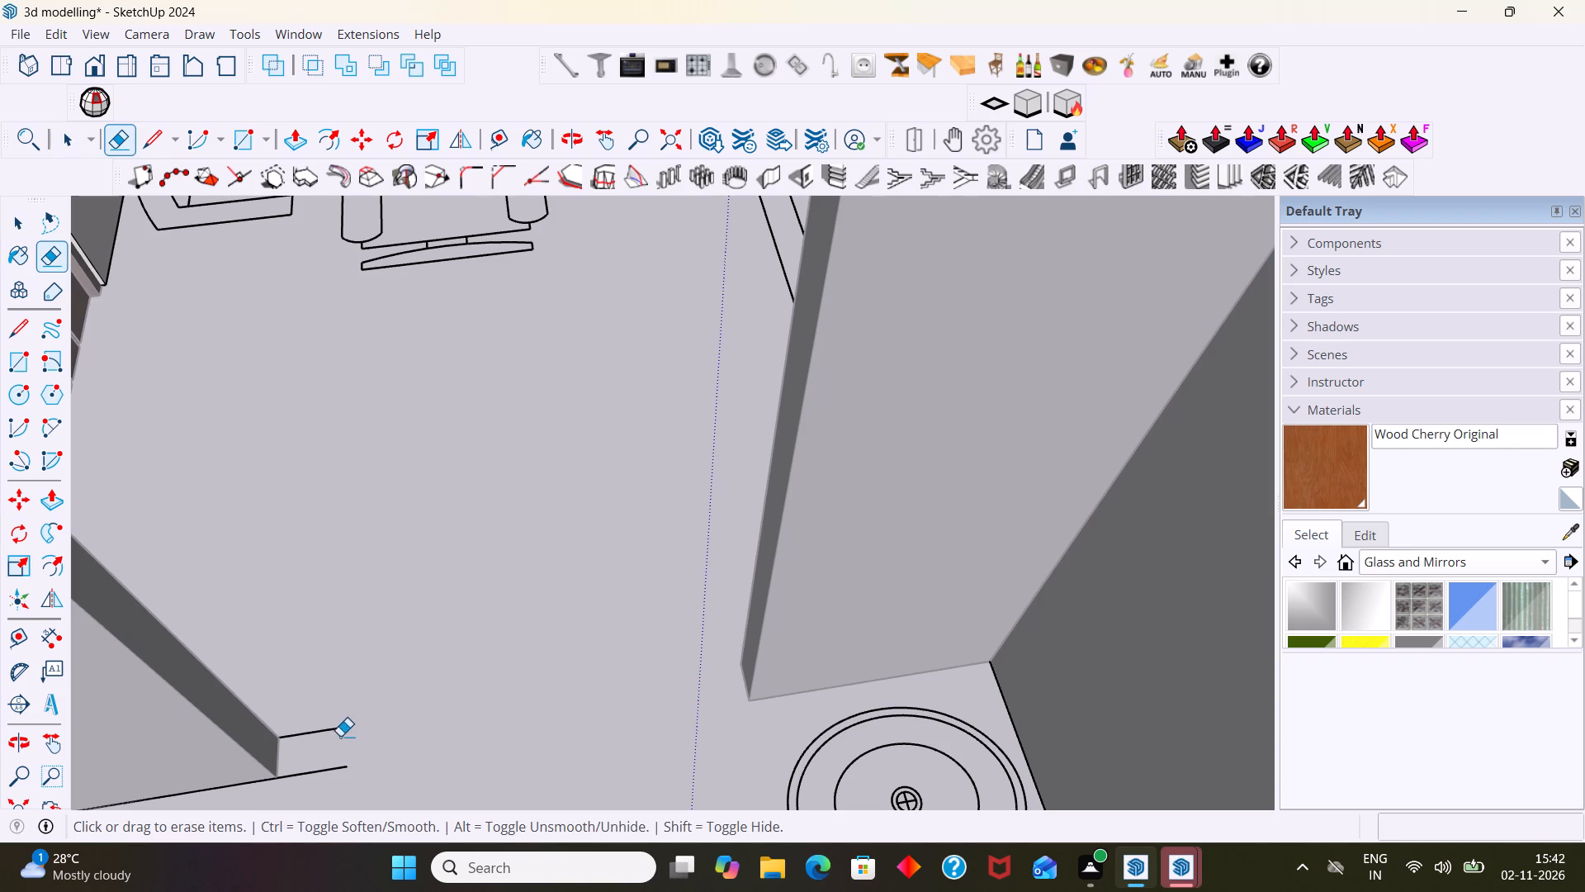
click(338, 722)
click(338, 728)
click(342, 769)
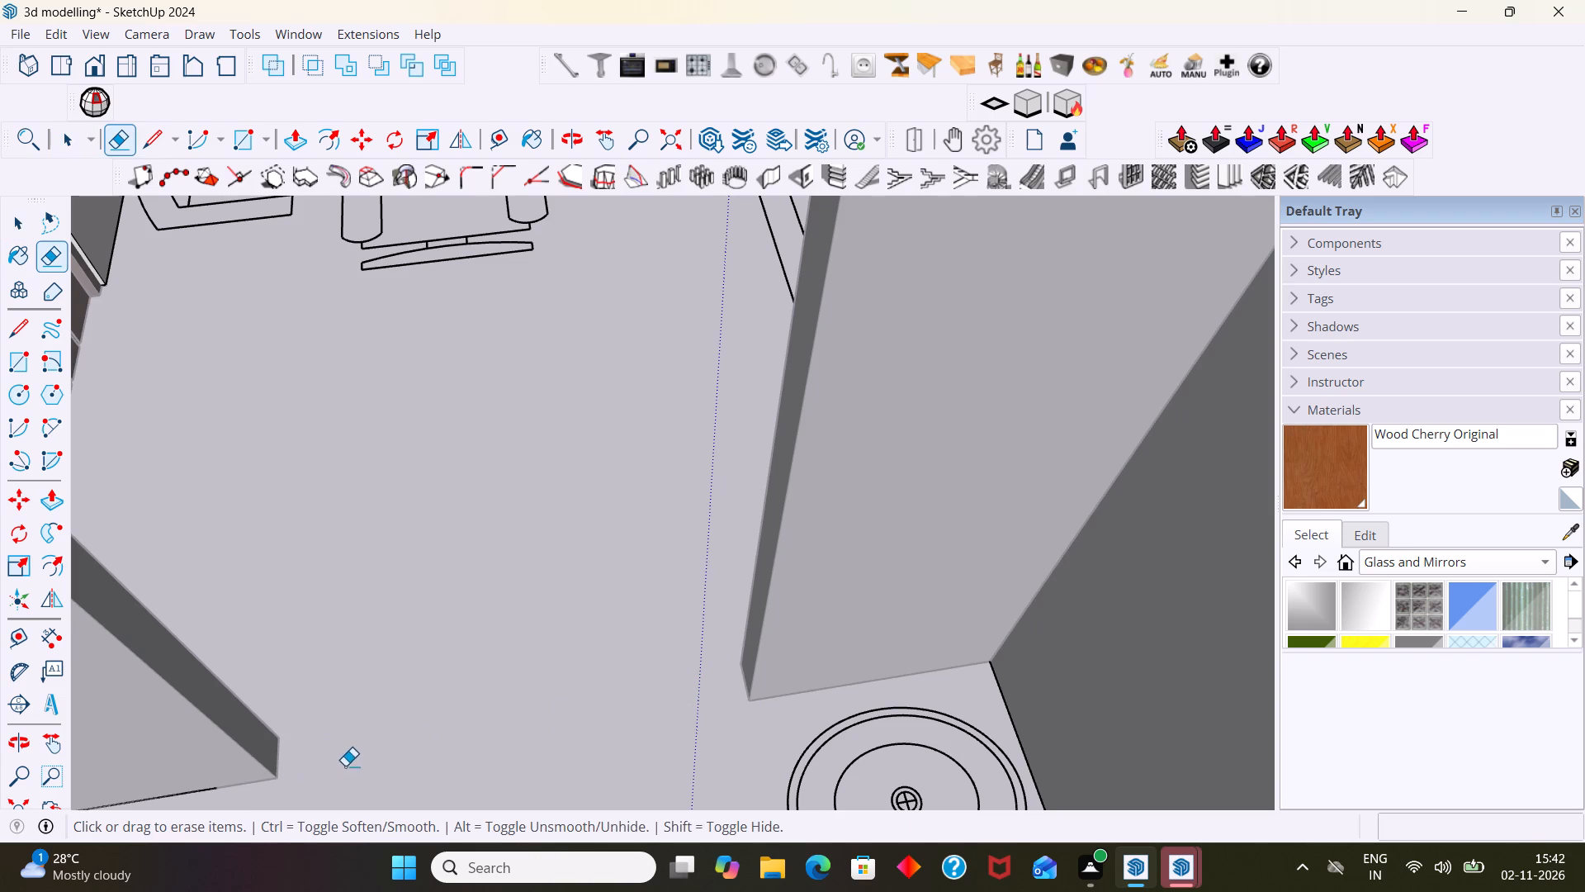
scroll(354, 751, down, 17)
middle_drag(445, 729, 656, 706)
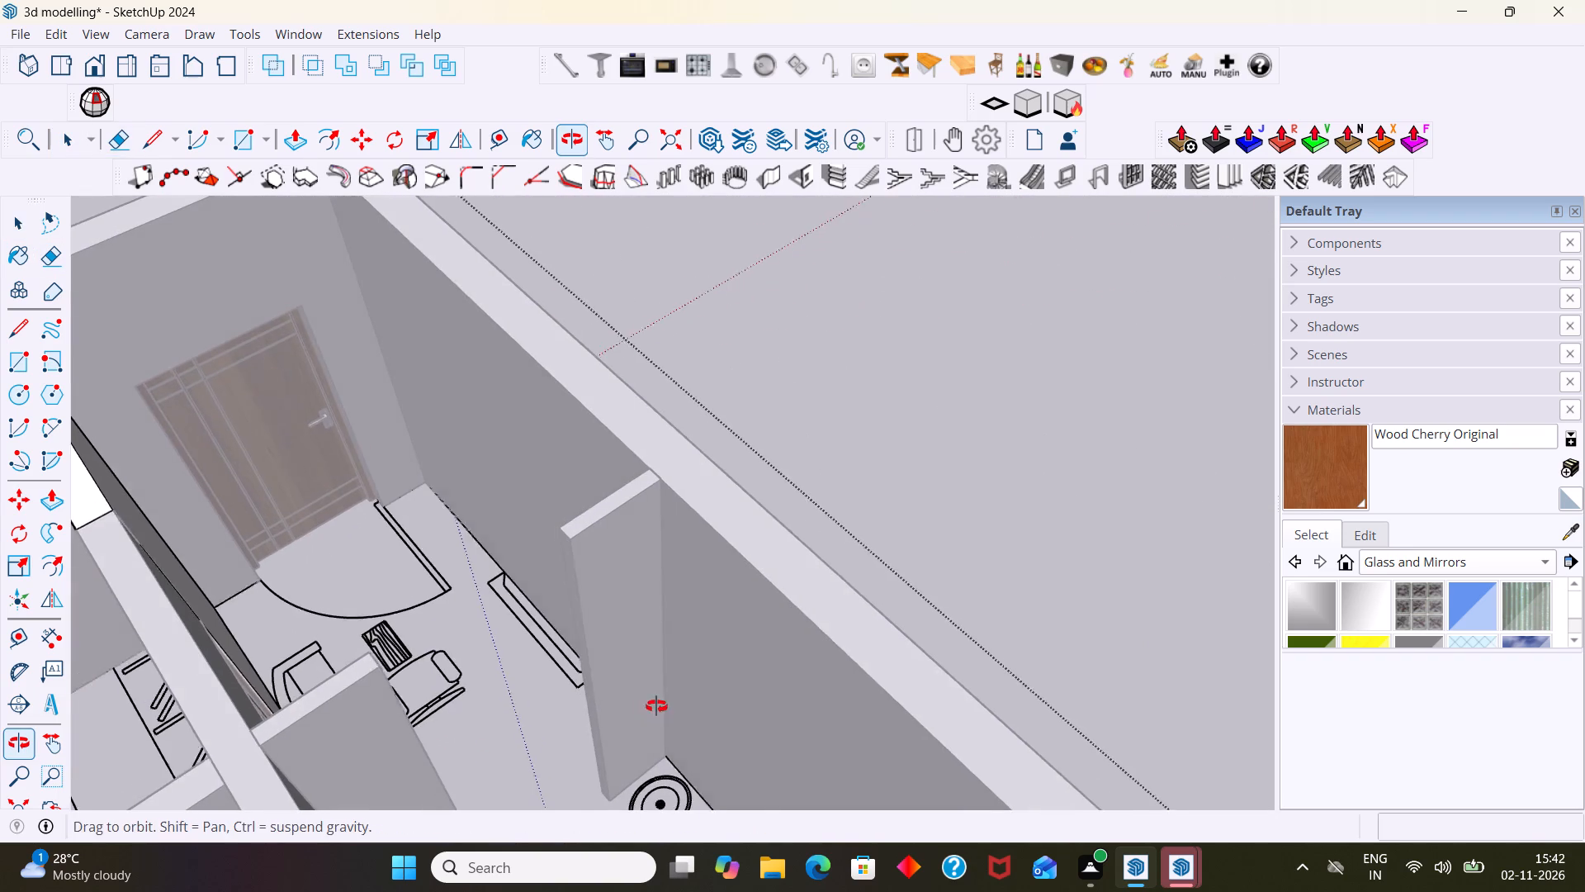
middle_drag(656, 706, 657, 705)
key(space)
click(977, 499)
Delete the flat 2D door-swing symbol on the floor inside the entrance door, near the sofa.
scroll(966, 501, down, 7)
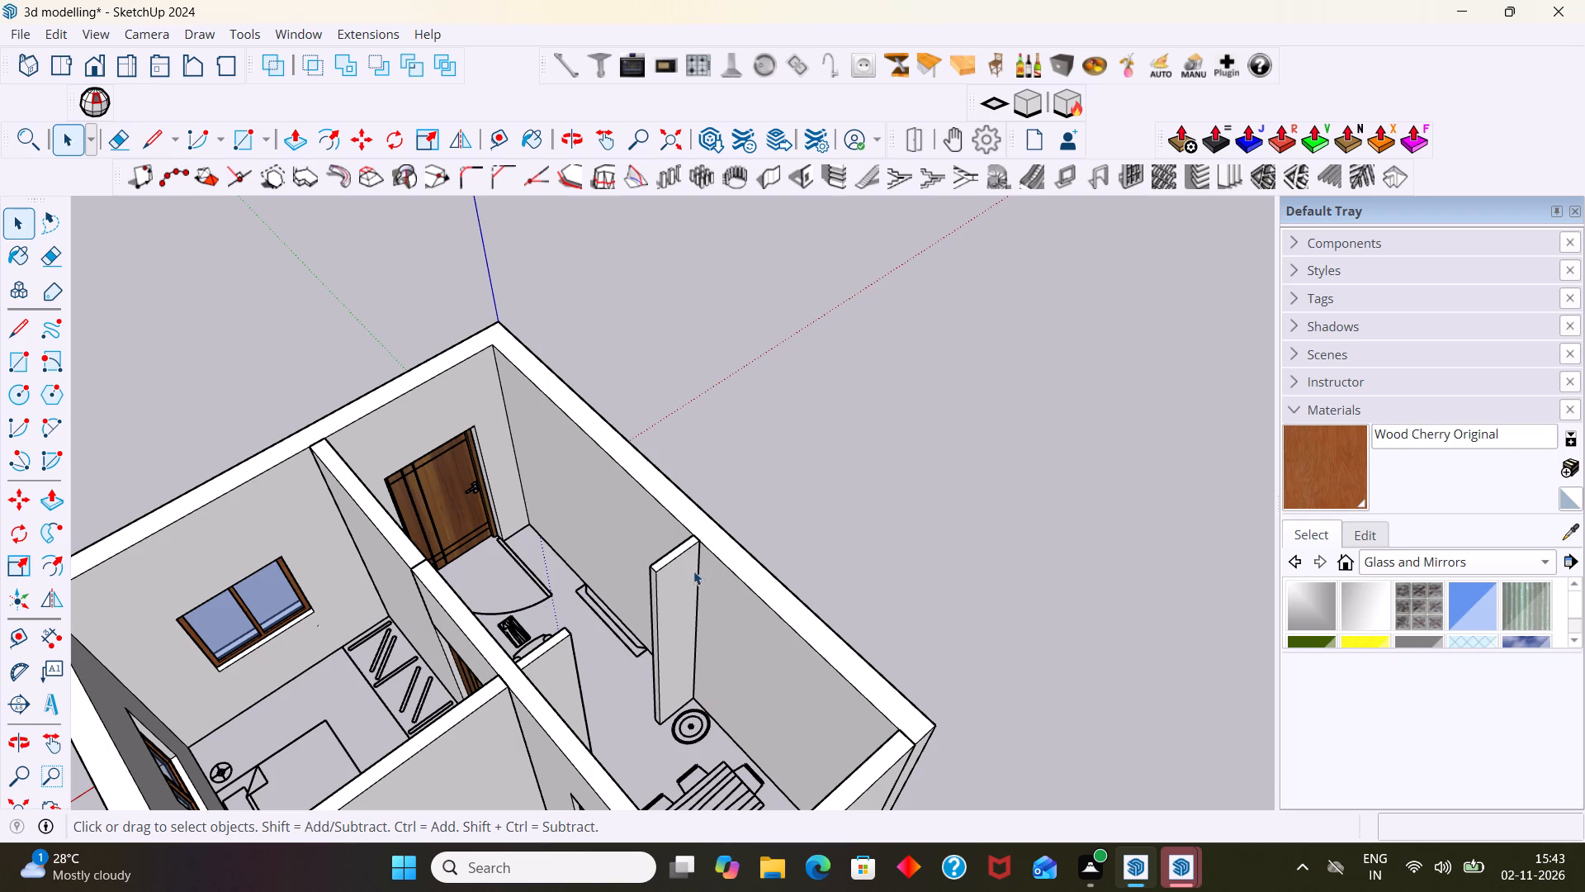
shift+middle_drag(696, 572, 575, 377)
scroll(577, 384, down, 3)
middle_drag(572, 400, 184, 473)
scroll(554, 355, up, 7)
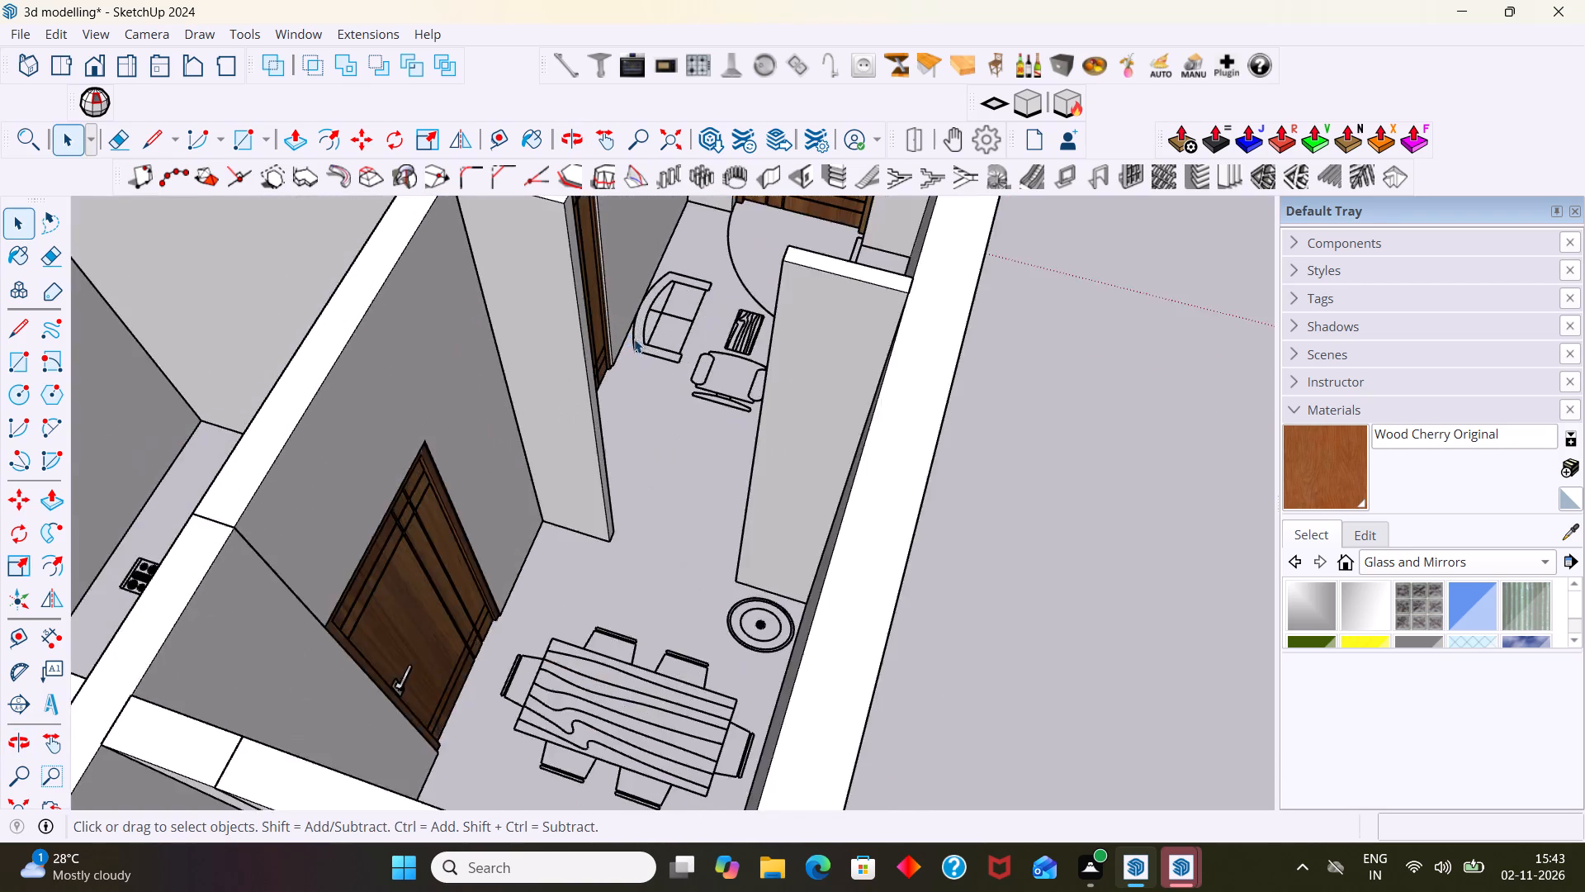
scroll(634, 339, up, 6)
scroll(588, 392, down, 14)
middle_drag(568, 533, 1240, 513)
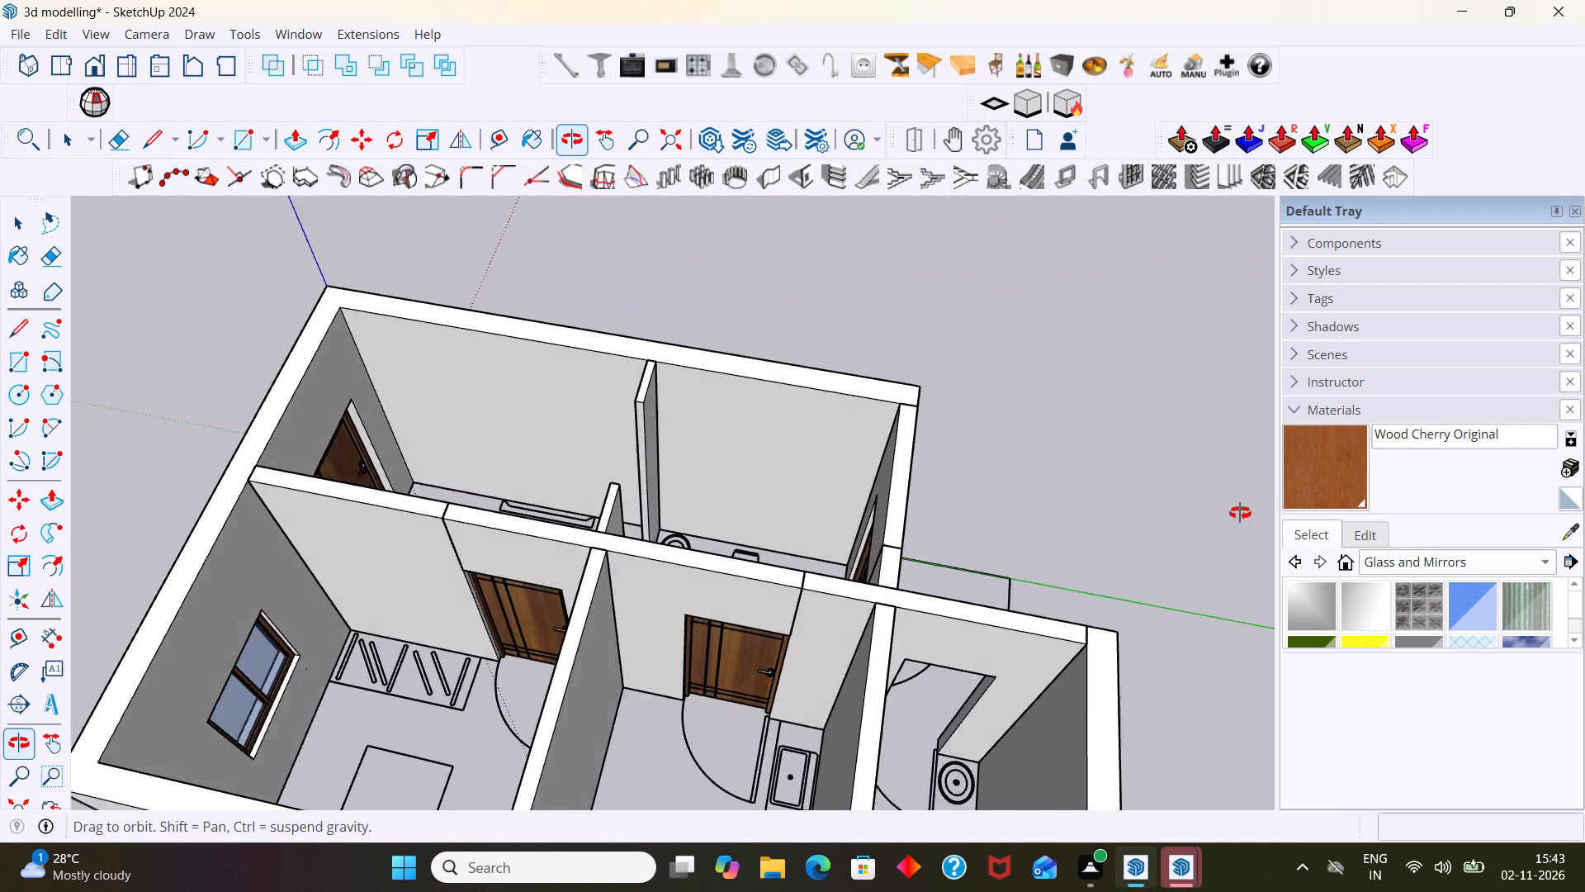
middle_drag(1240, 513, 1159, 512)
scroll(750, 520, up, 6)
scroll(693, 538, down, 5)
middle_drag(668, 545, 914, 696)
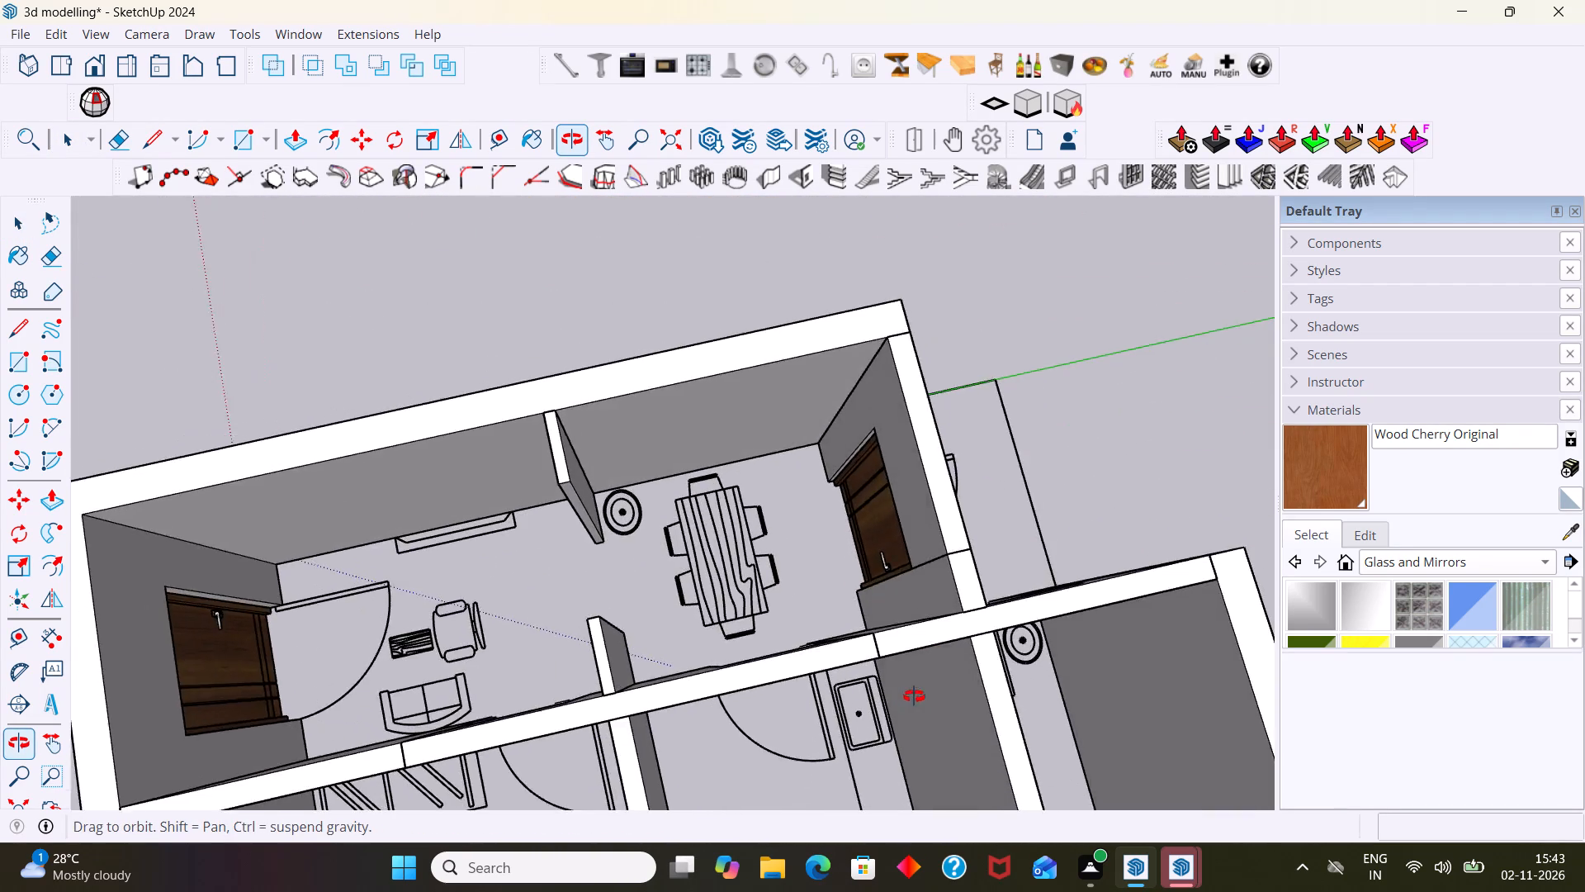
middle_drag(914, 696, 575, 611)
scroll(582, 564, down, 5)
scroll(412, 454, up, 7)
middle_drag(482, 437, 376, 604)
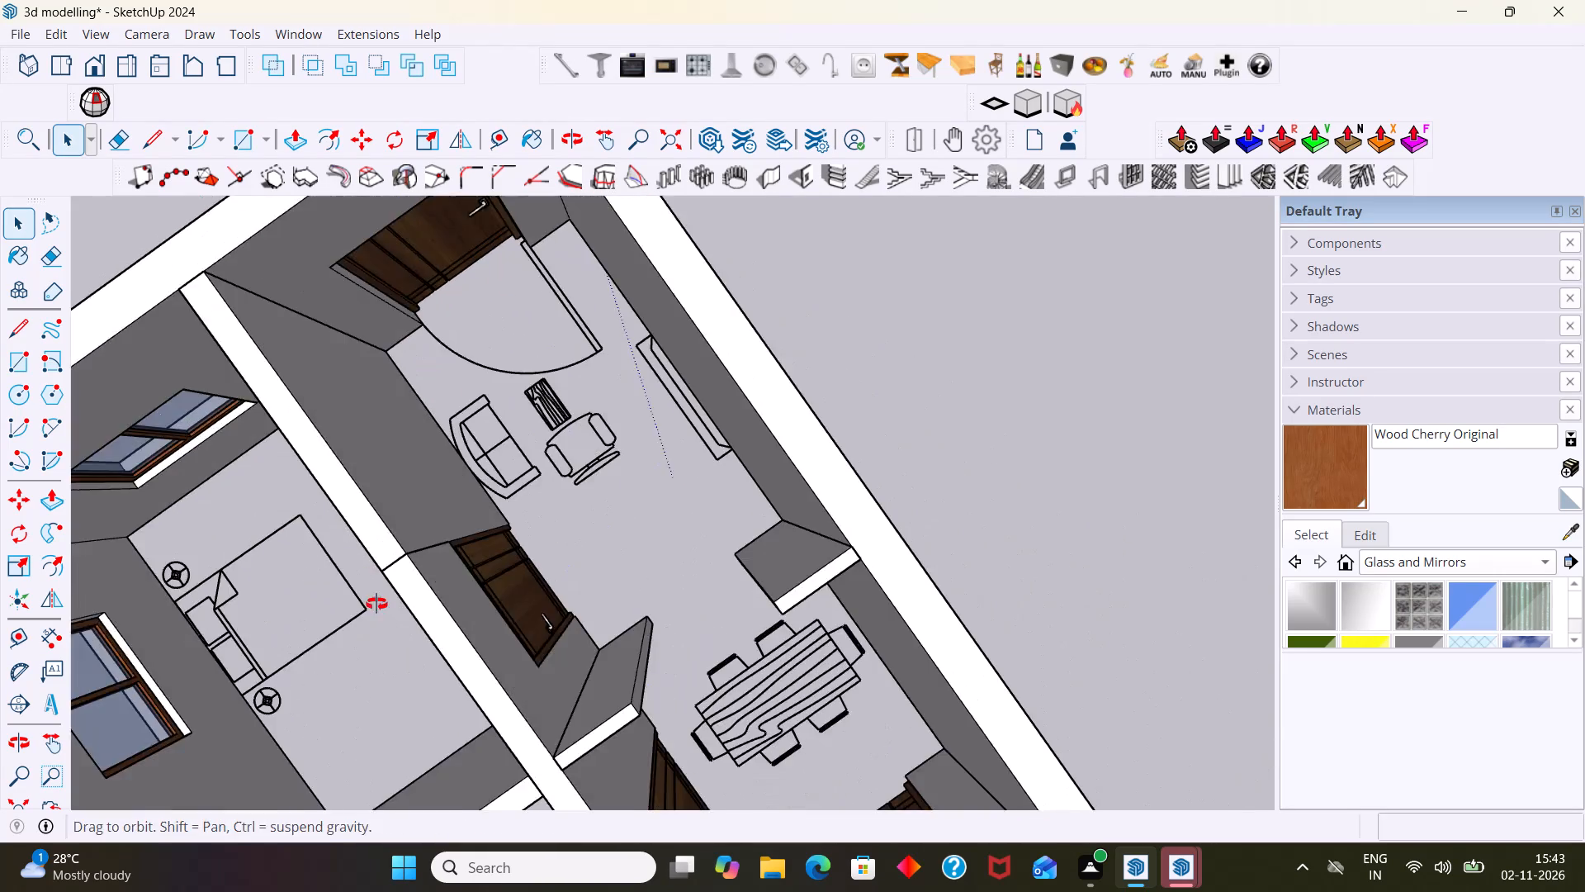
middle_drag(376, 604, 380, 600)
scroll(485, 438, up, 4)
triple_click(530, 346)
triple_click(527, 350)
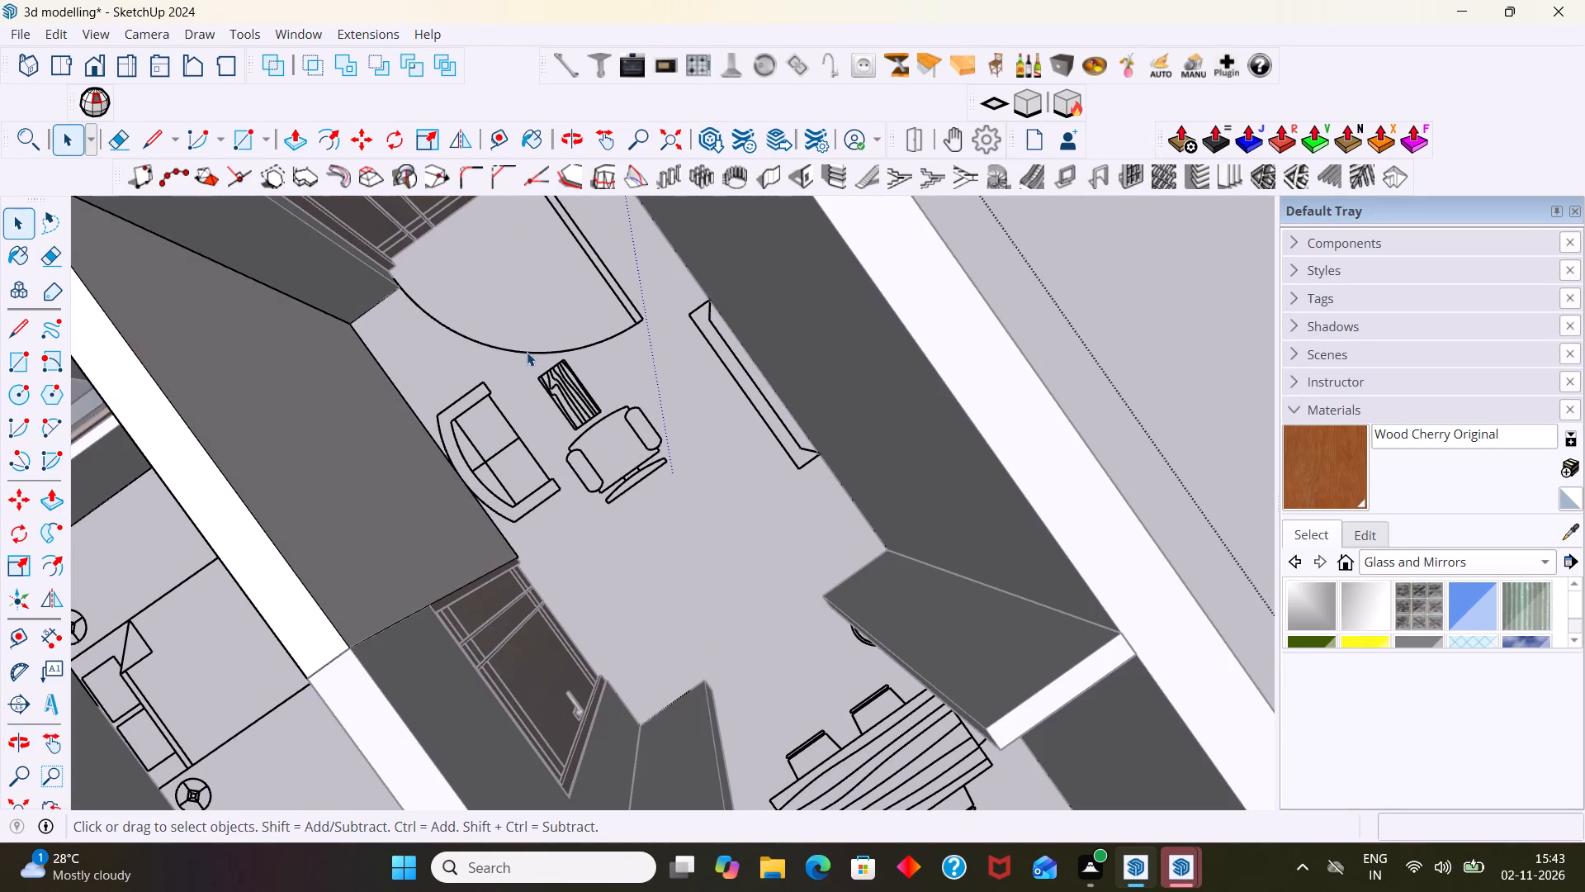
middle_drag(540, 346, 565, 565)
middle_drag(565, 540, 565, 470)
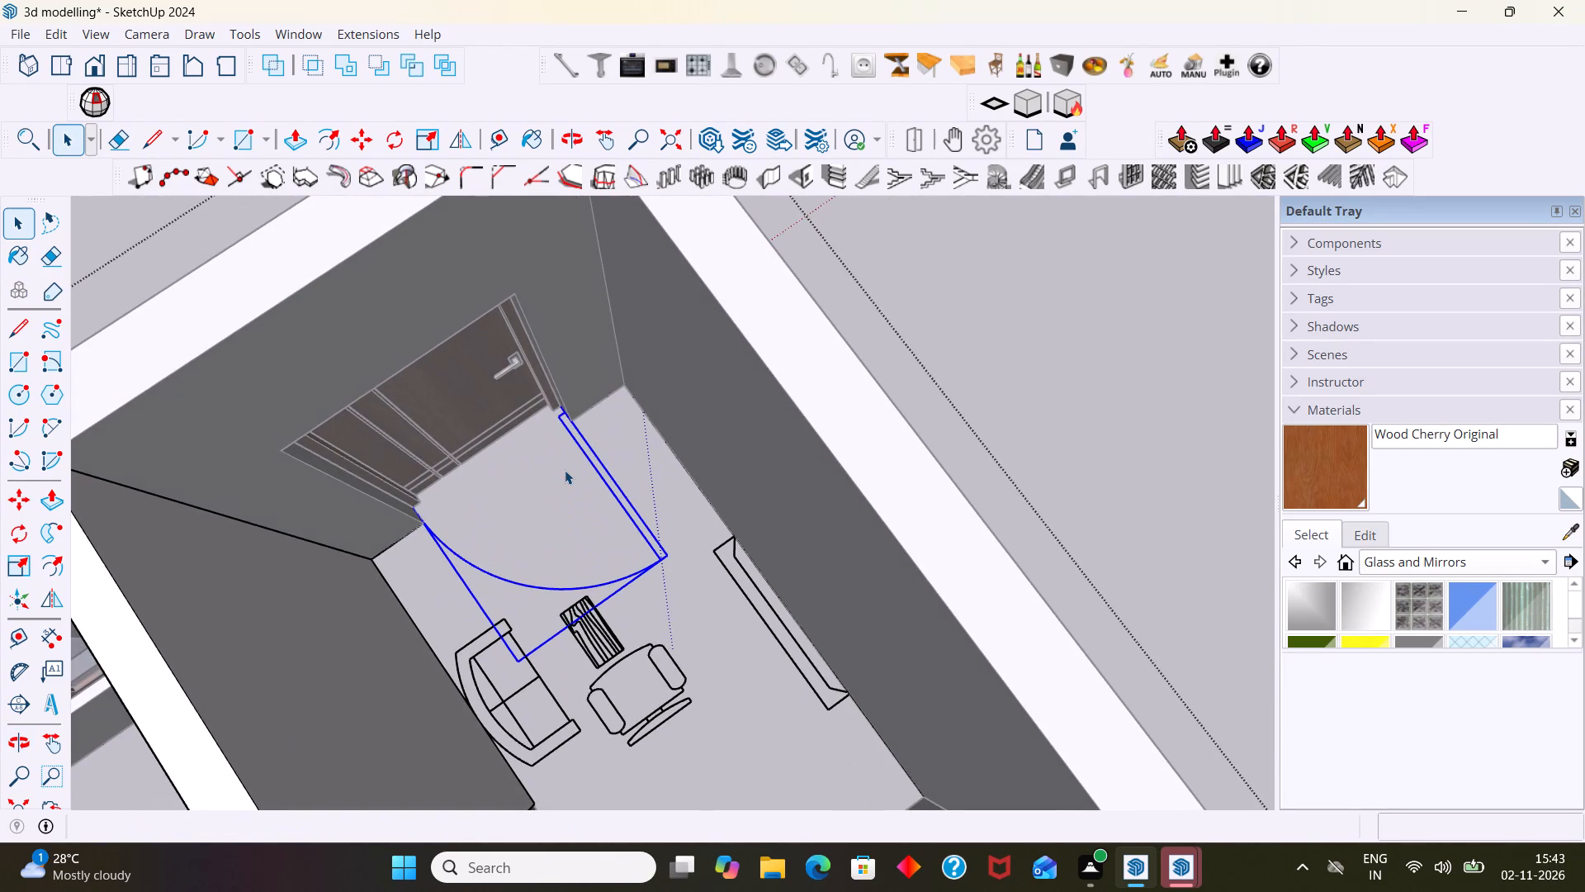
key(Delete)
Delete the flat 2D door-swing symbol on the floor slab outside the dining area's exterior door and leave group editing.
scroll(561, 471, down, 4)
middle_drag(568, 490, 768, 465)
scroll(651, 520, down, 7)
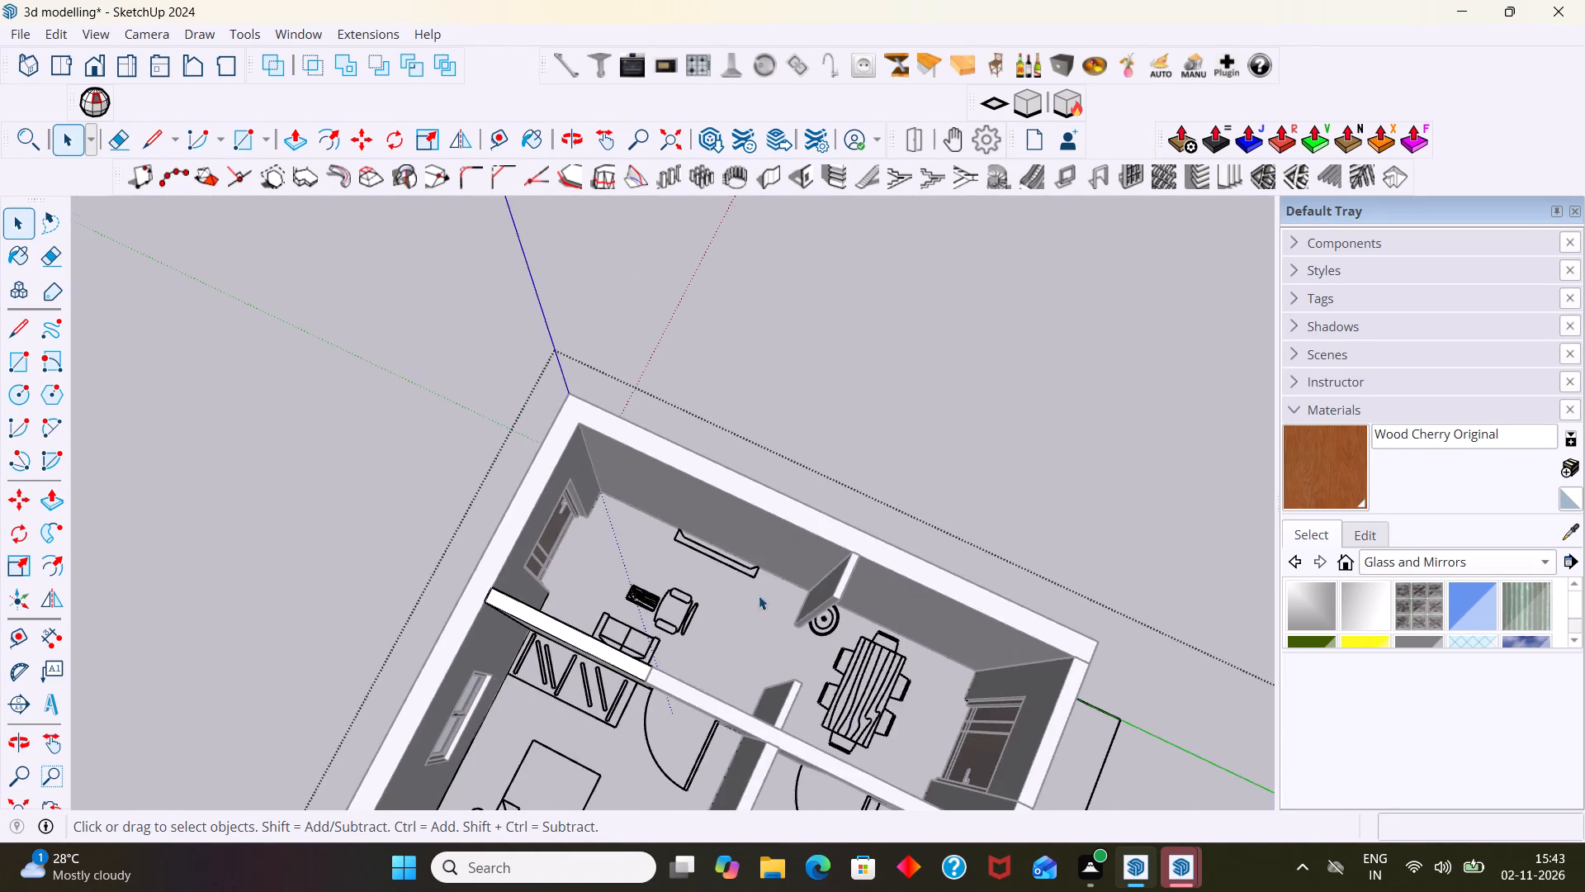
middle_drag(907, 707, 719, 543)
scroll(819, 614, down, 2)
shift+middle_drag(832, 597, 594, 318)
scroll(699, 626, up, 1)
middle_drag(692, 631, 579, 641)
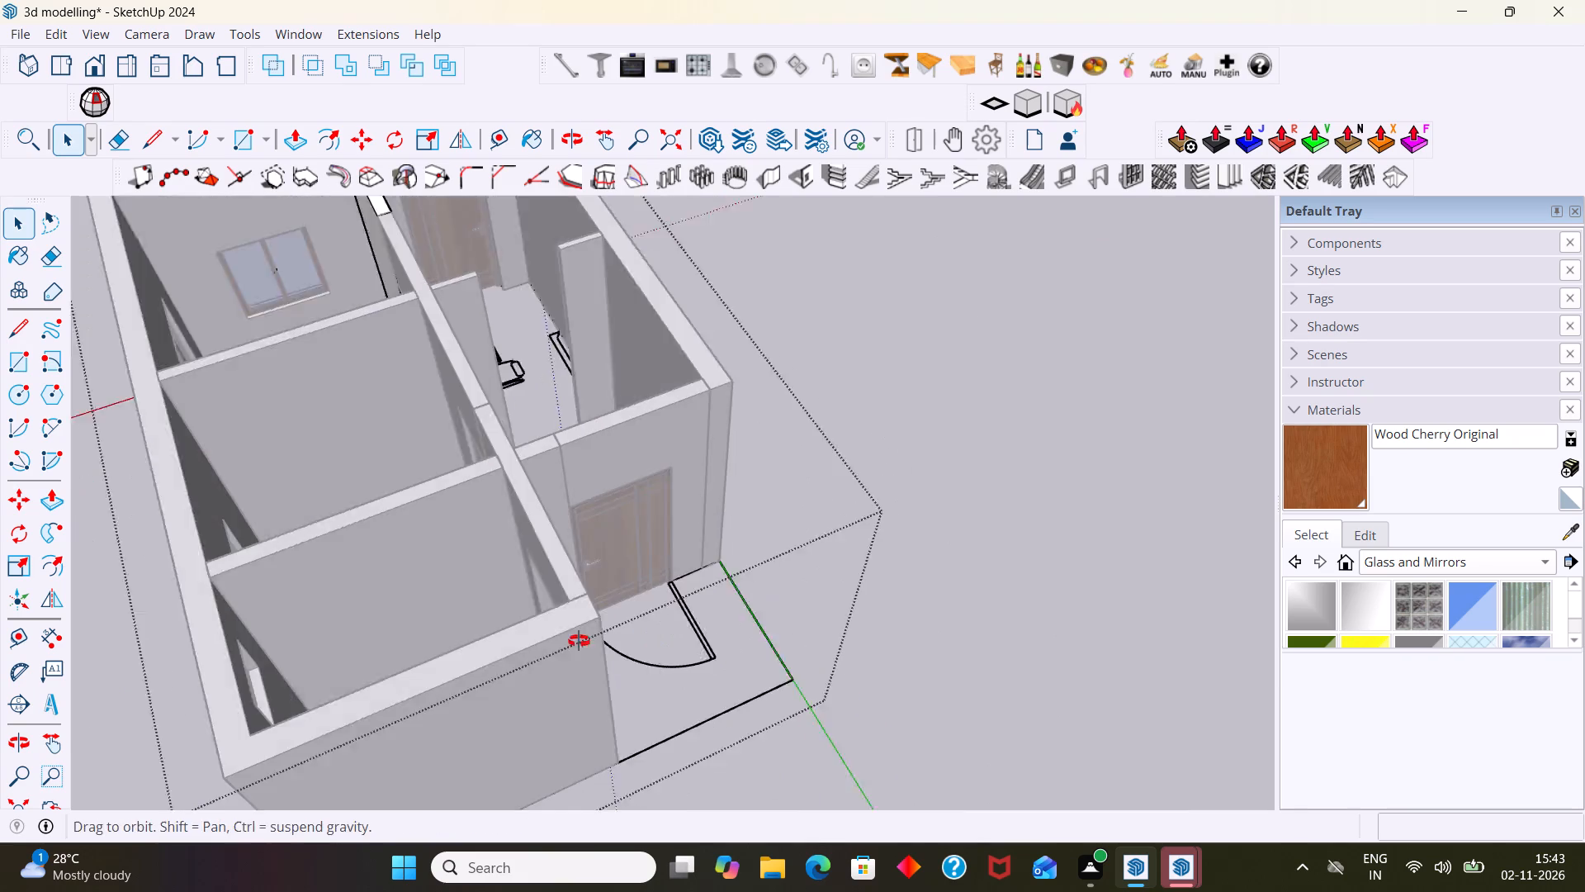
middle_drag(579, 641, 568, 671)
scroll(818, 648, up, 3)
click(663, 652)
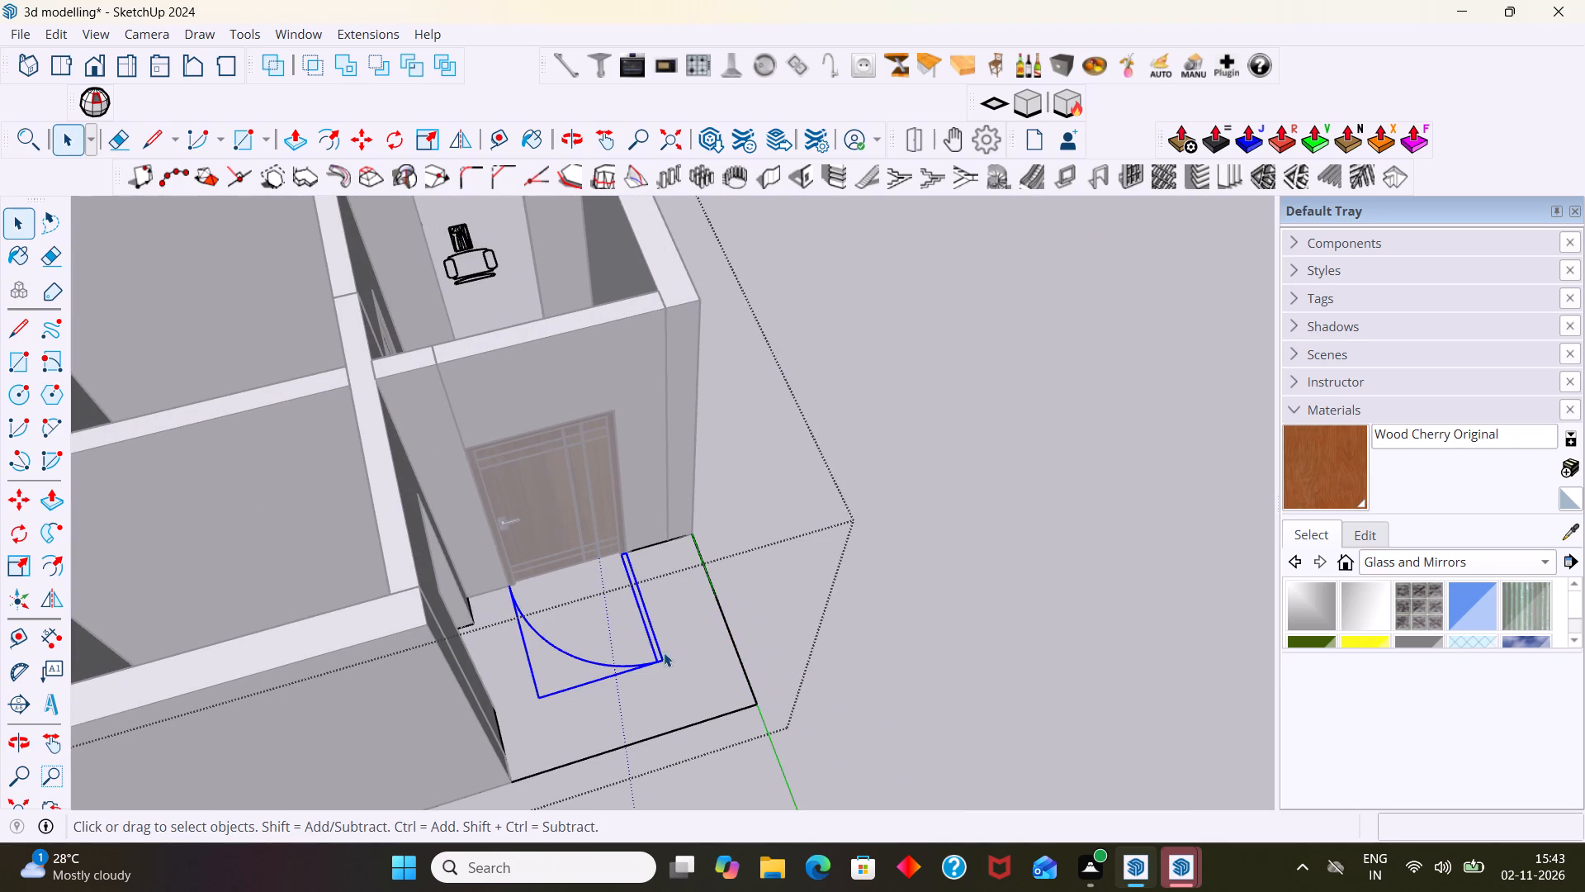
key(Delete)
scroll(631, 652, down, 5)
click(954, 448)
Delete the flat 2D door-swing symbol on the kitchen floor in front of its wooden door and leave group editing.
scroll(621, 528, up, 5)
middle_drag(626, 548, 844, 587)
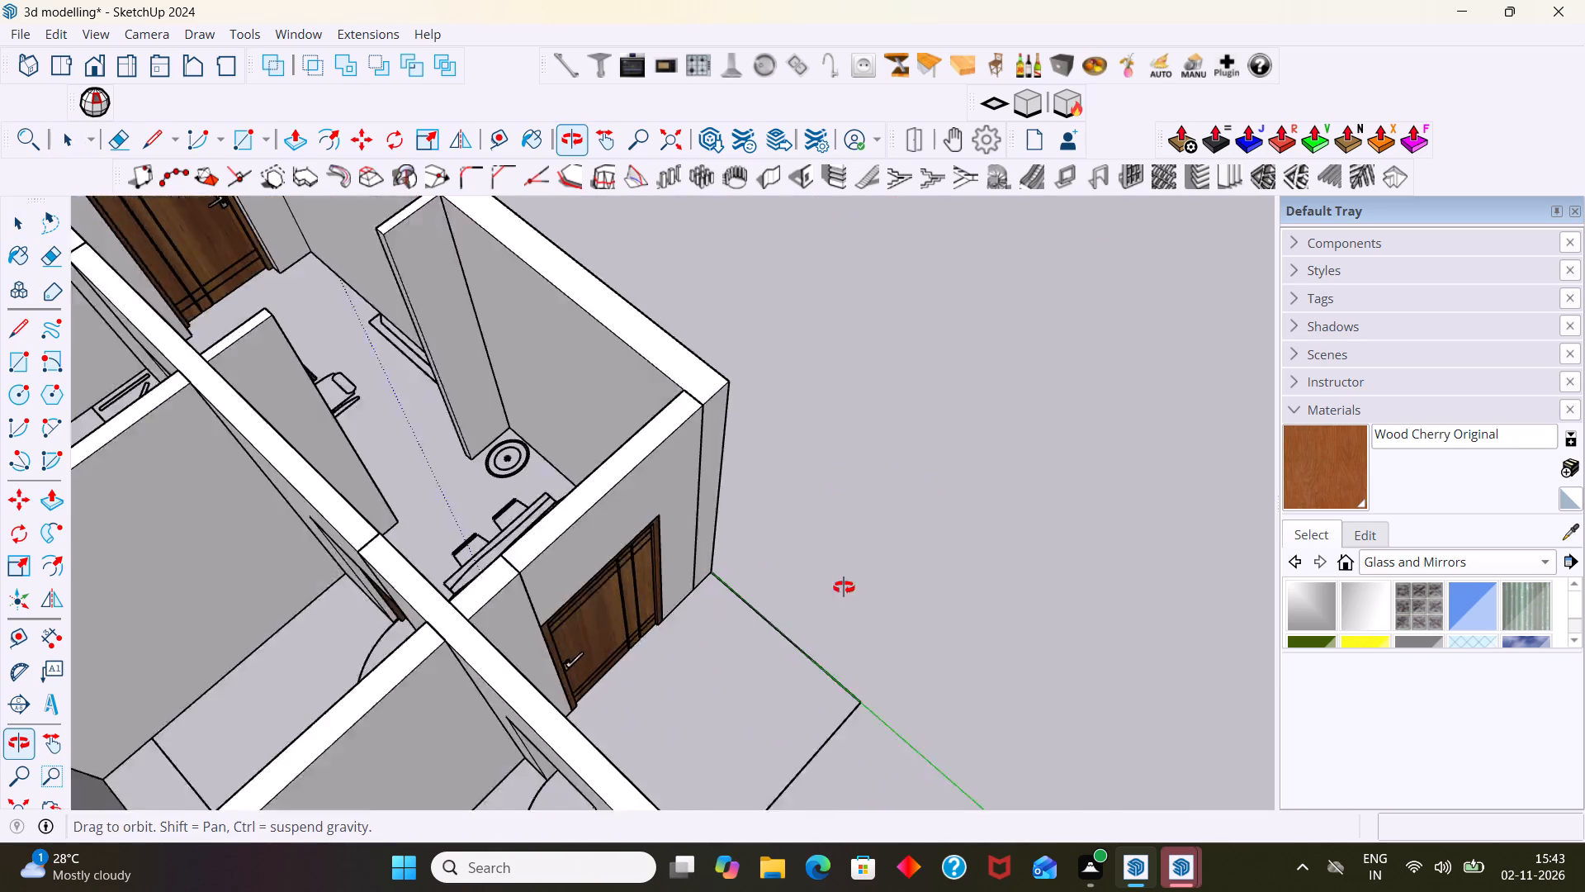
middle_drag(844, 587, 864, 588)
scroll(269, 510, up, 2)
scroll(444, 510, up, 1)
middle_drag(444, 507, 624, 462)
scroll(598, 476, down, 12)
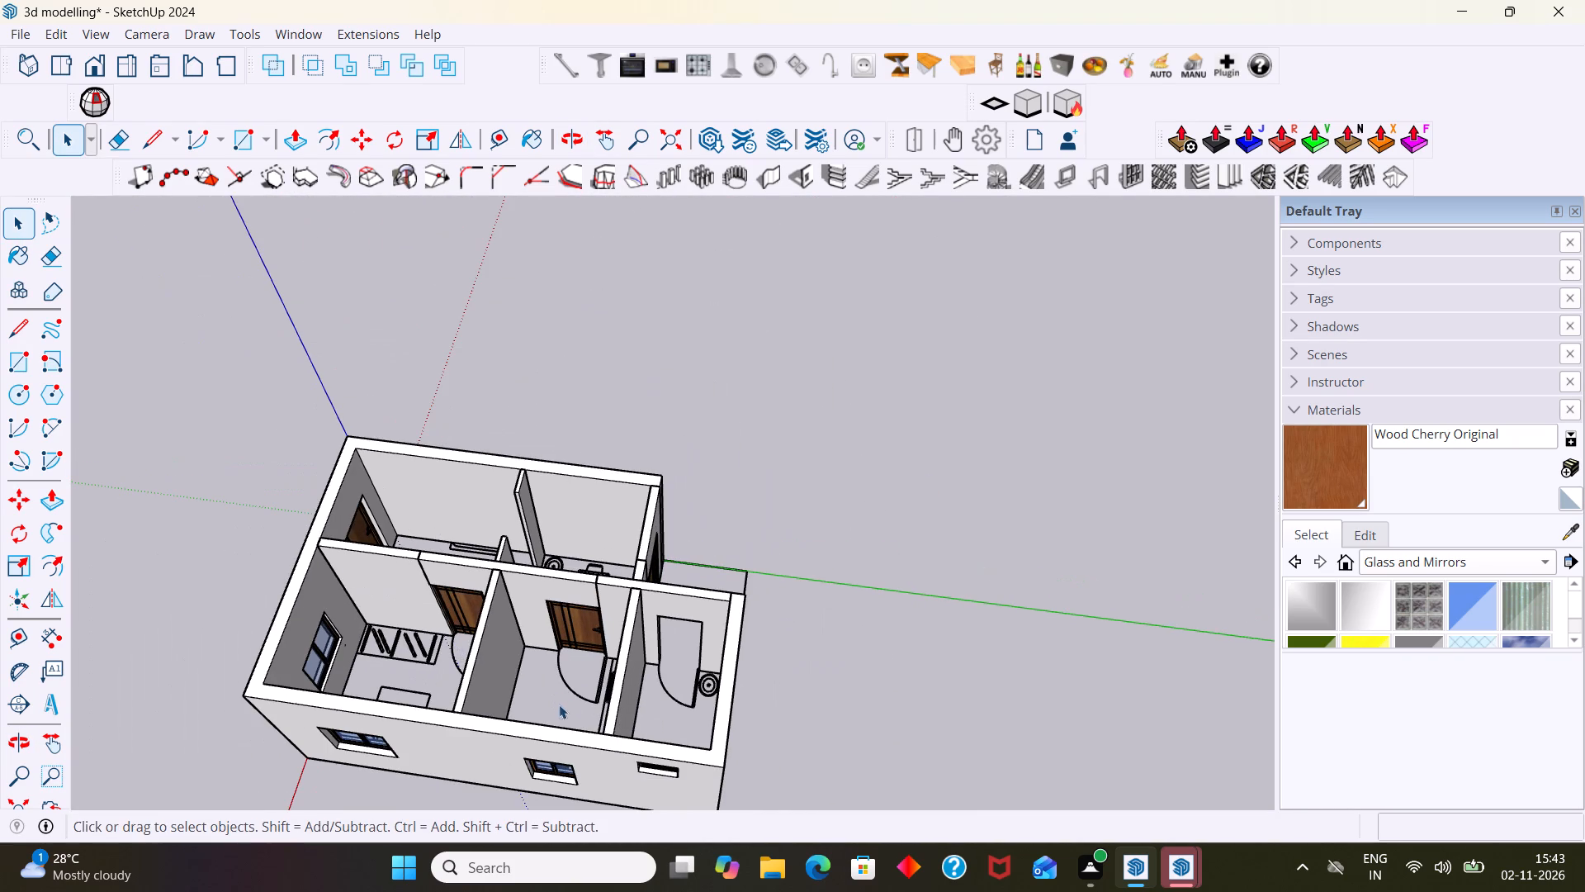
click(570, 696)
click(574, 691)
scroll(511, 679, up, 4)
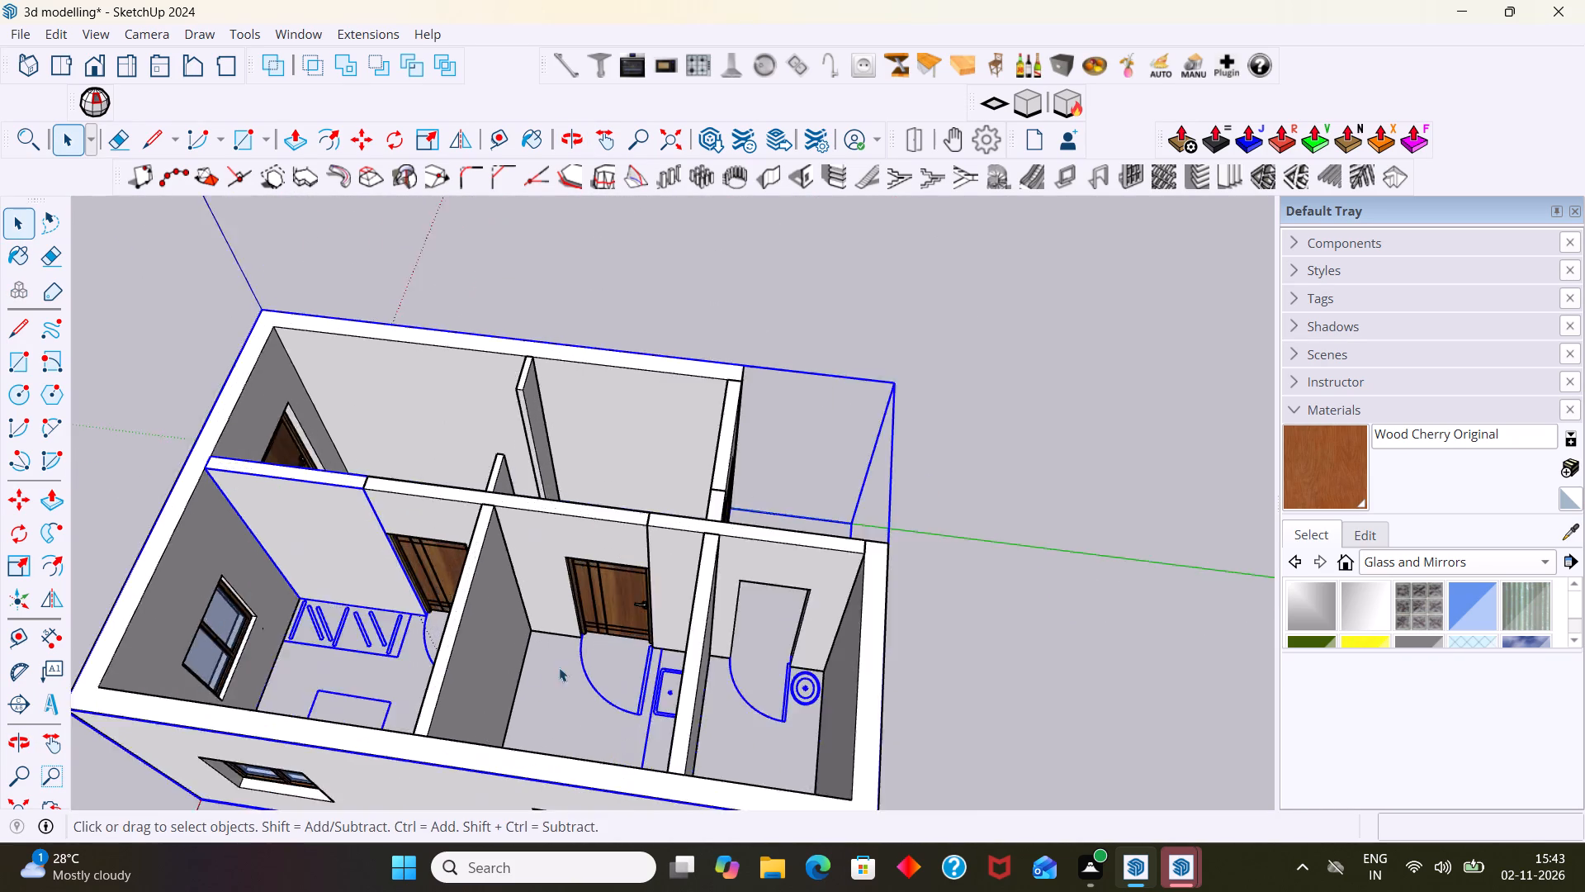
scroll(559, 667, up, 3)
double_click(588, 659)
click(587, 658)
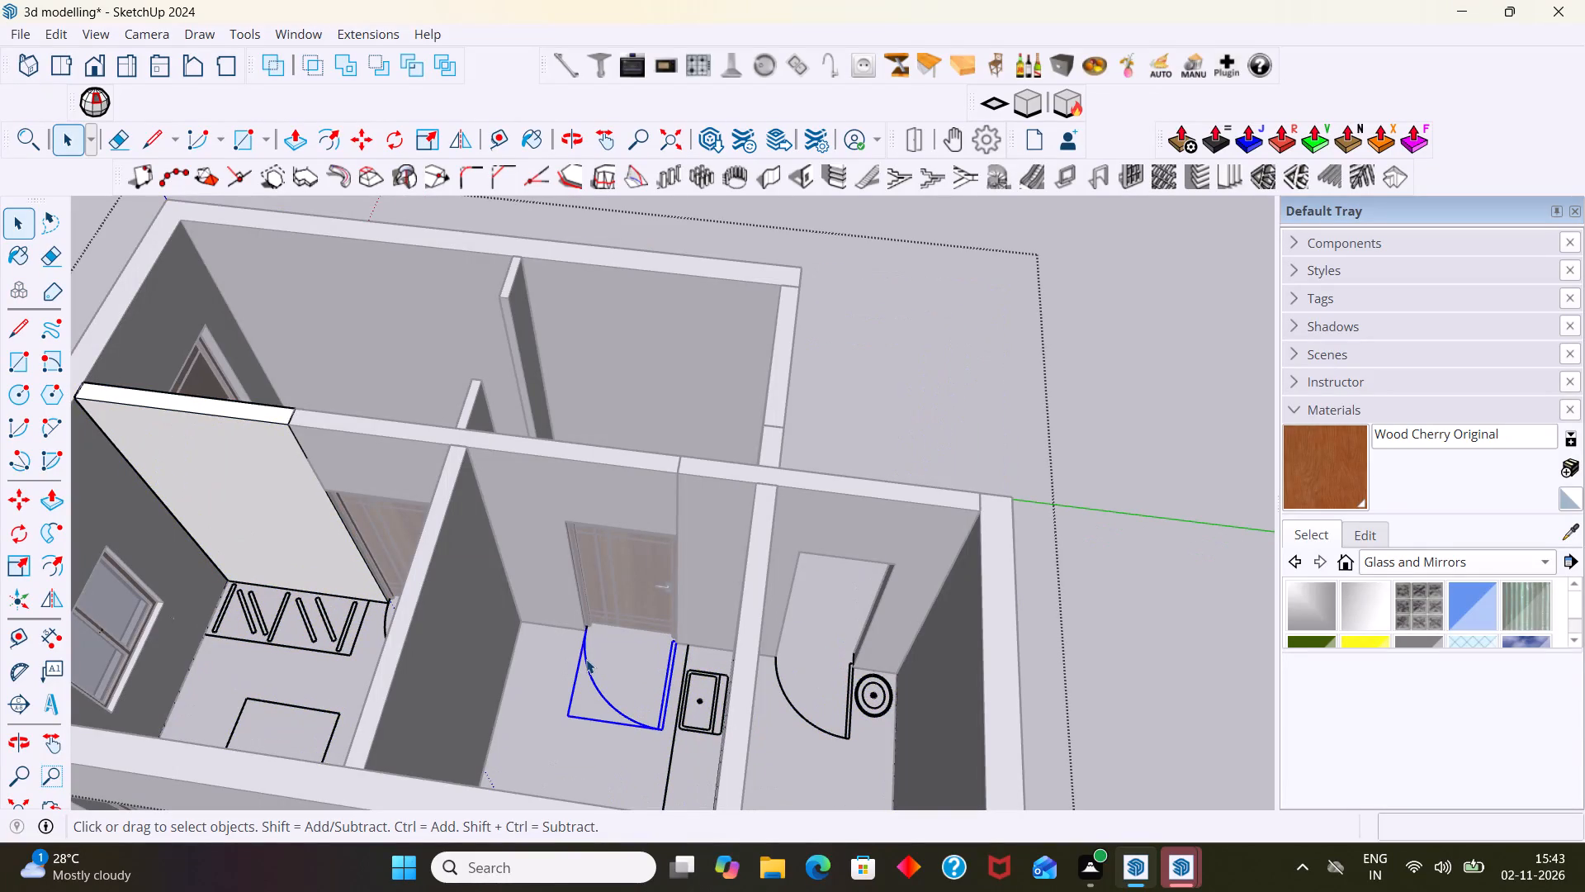
key(Delete)
scroll(589, 661, down, 2)
click(915, 477)
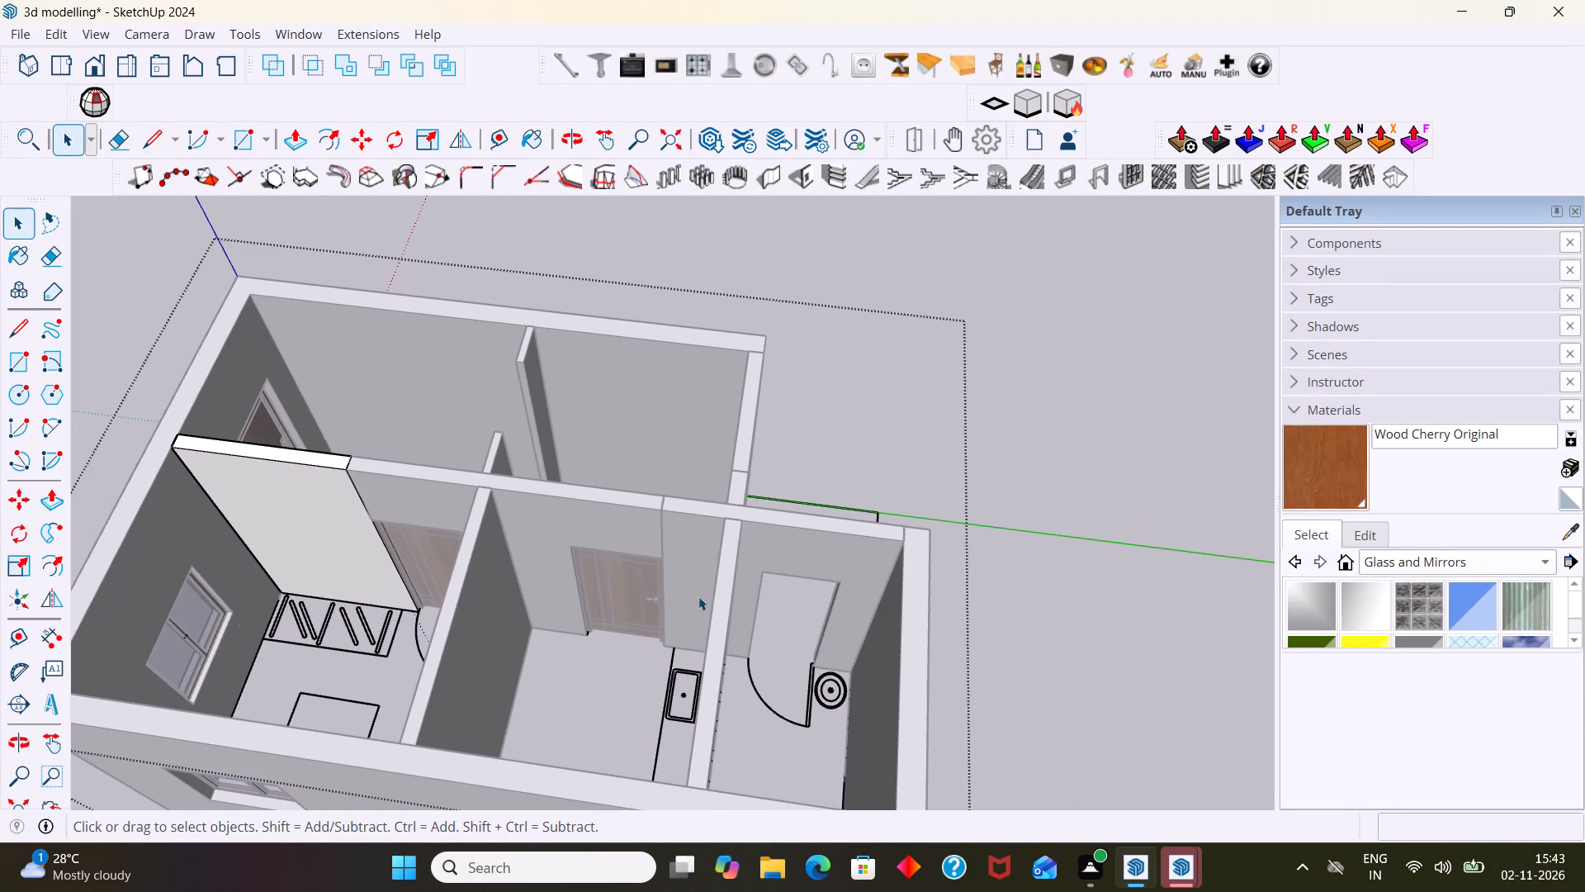
scroll(536, 682, up, 5)
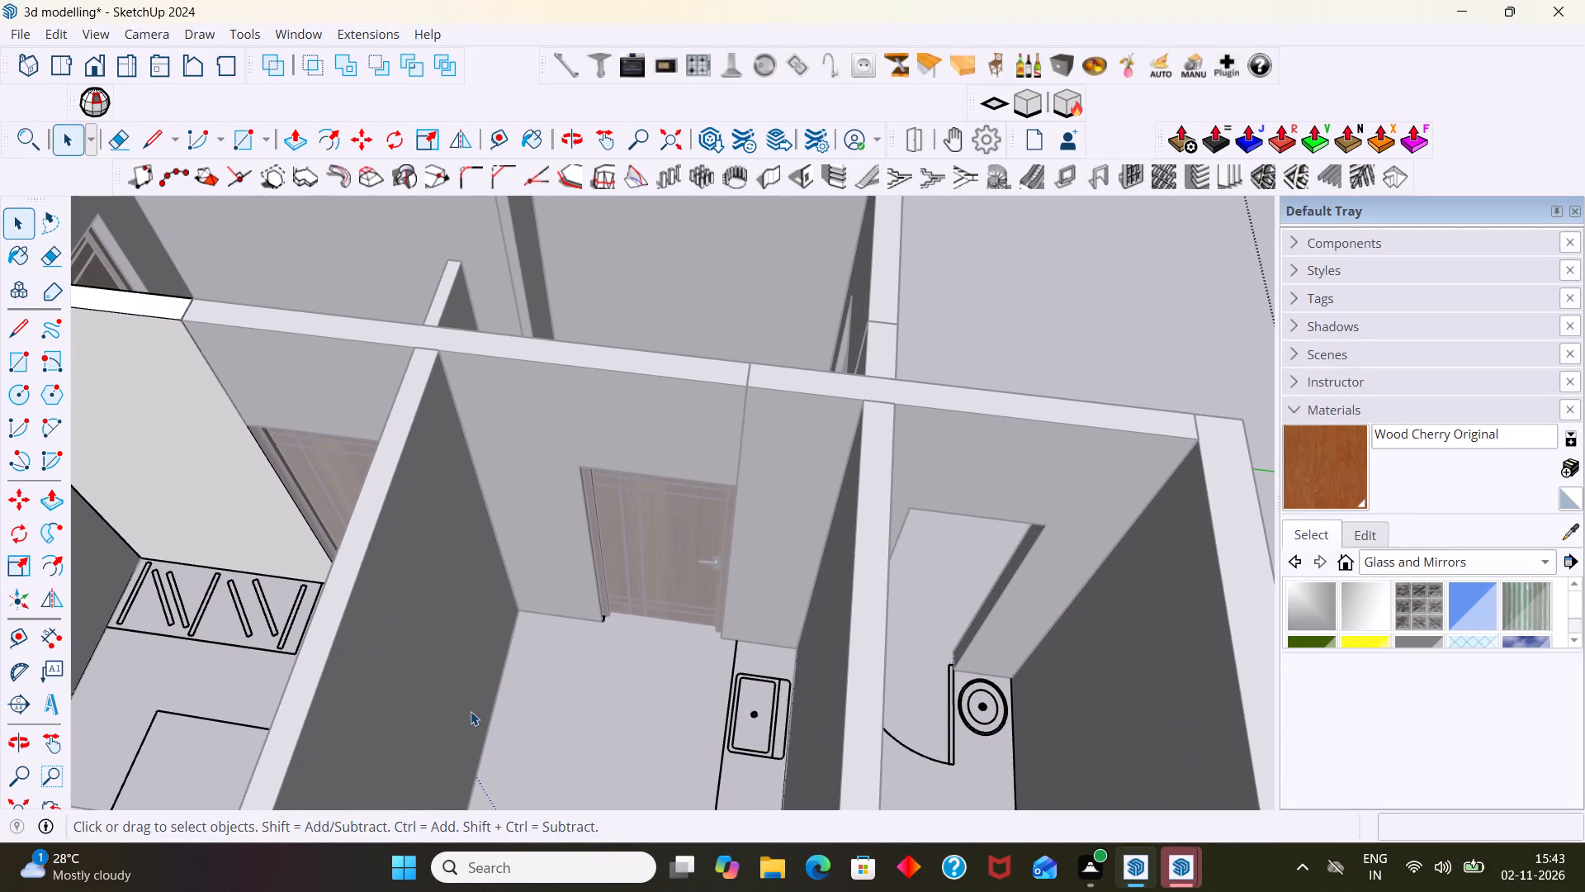
scroll(589, 679, down, 7)
scroll(835, 462, up, 3)
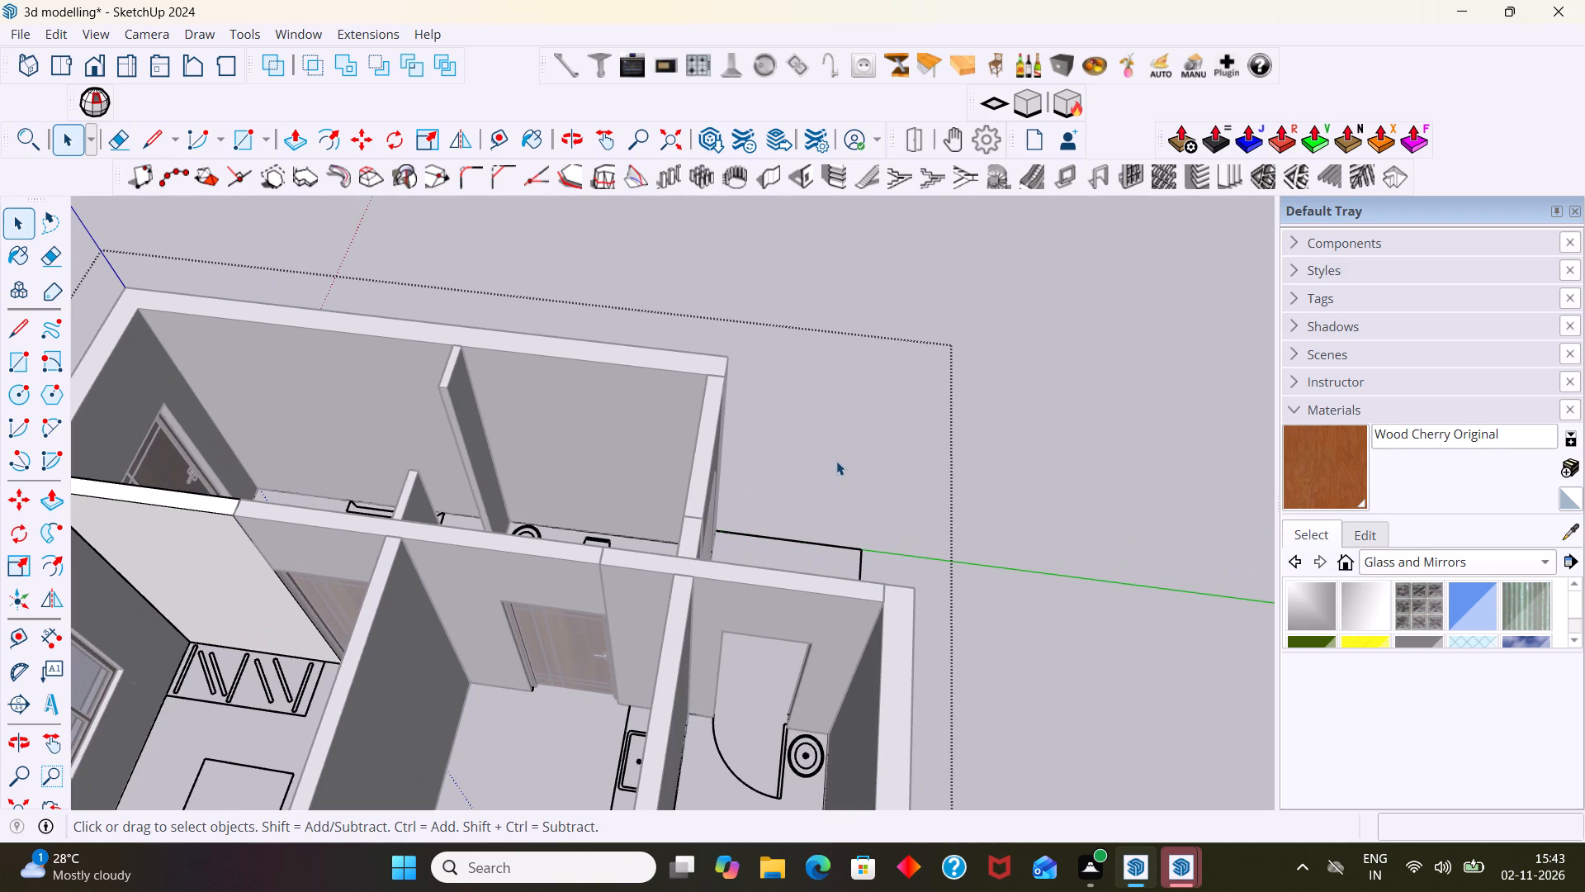
click(836, 461)
key(space)
scroll(1008, 478, down, 6)
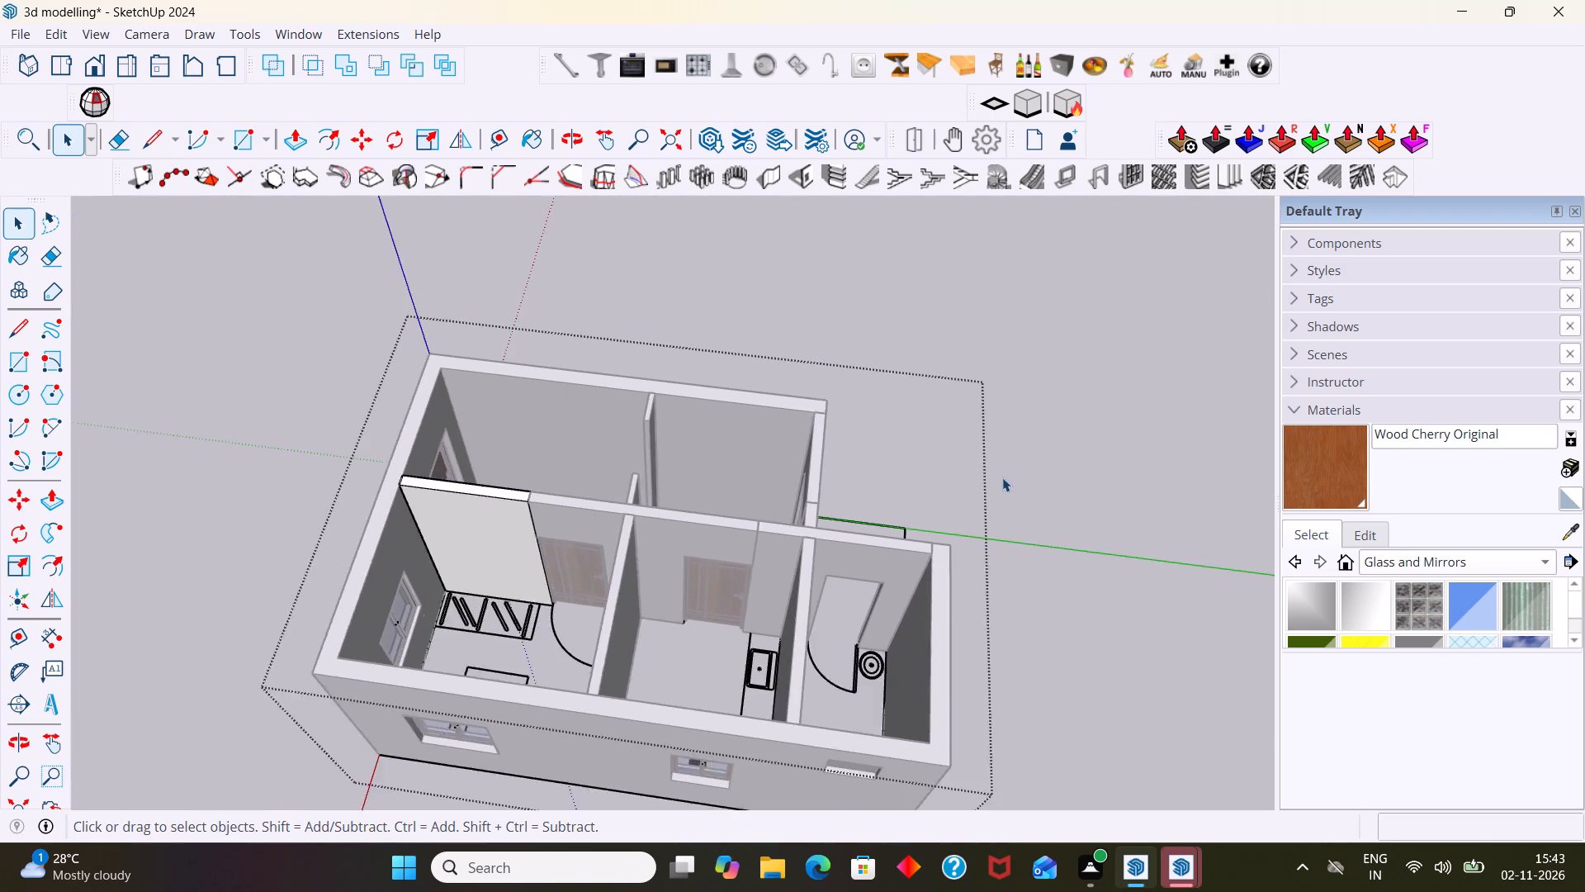
scroll(1002, 477, down, 2)
key(Escape)
Examine the house from several angles, checking the fitted doors, shortened partitions and remaining floor symbols.
scroll(943, 491, down, 2)
scroll(825, 506, up, 9)
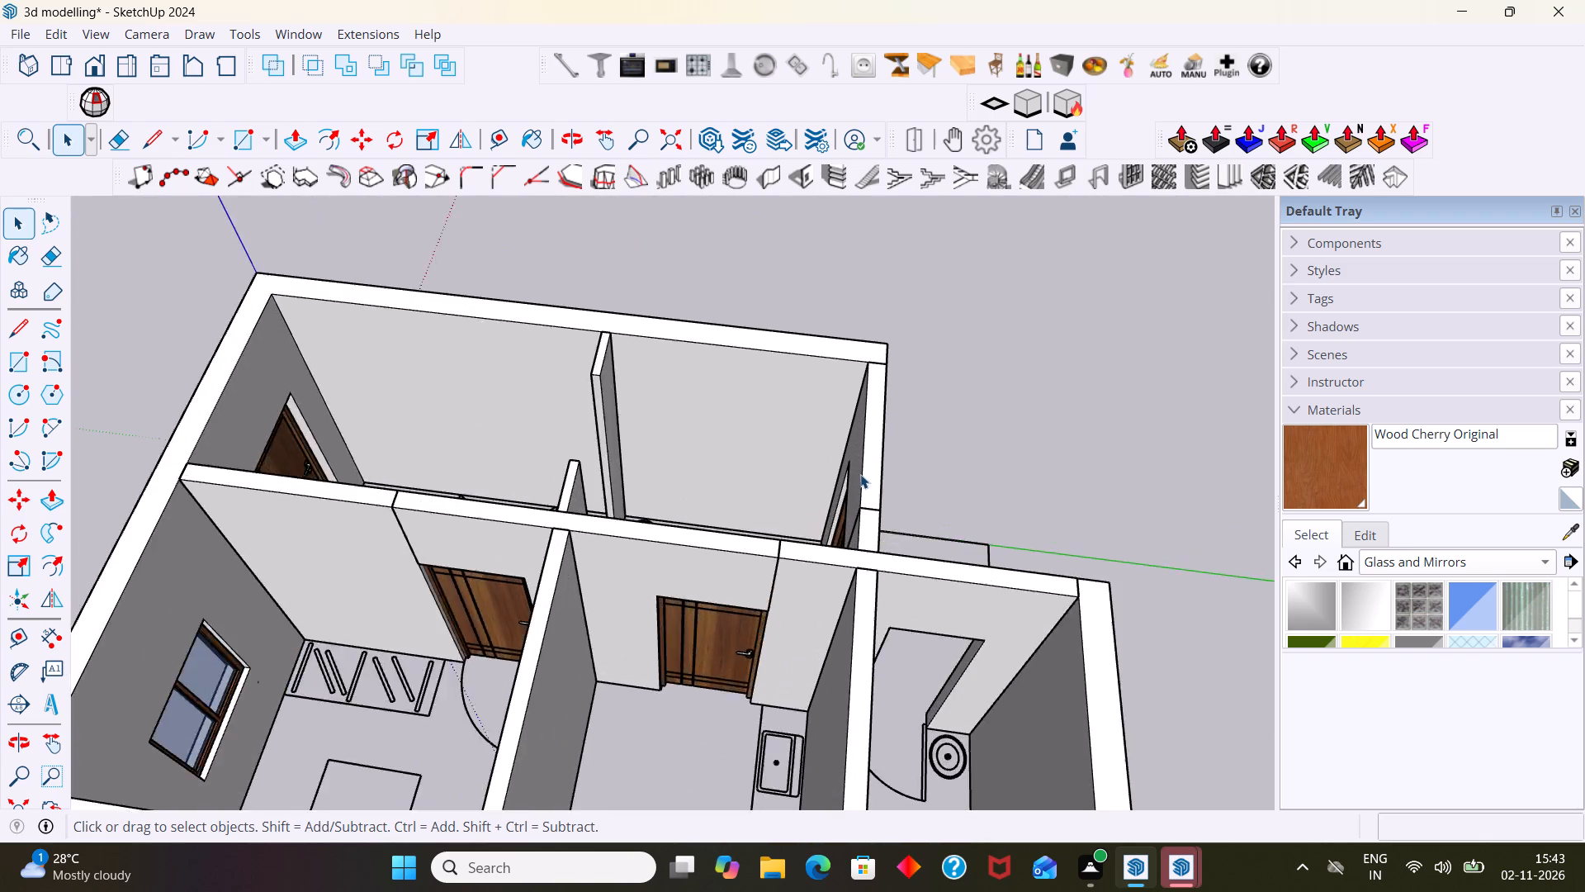
scroll(860, 474, up, 7)
middle_drag(878, 516, 1000, 502)
scroll(974, 509, up, 1)
scroll(967, 516, down, 14)
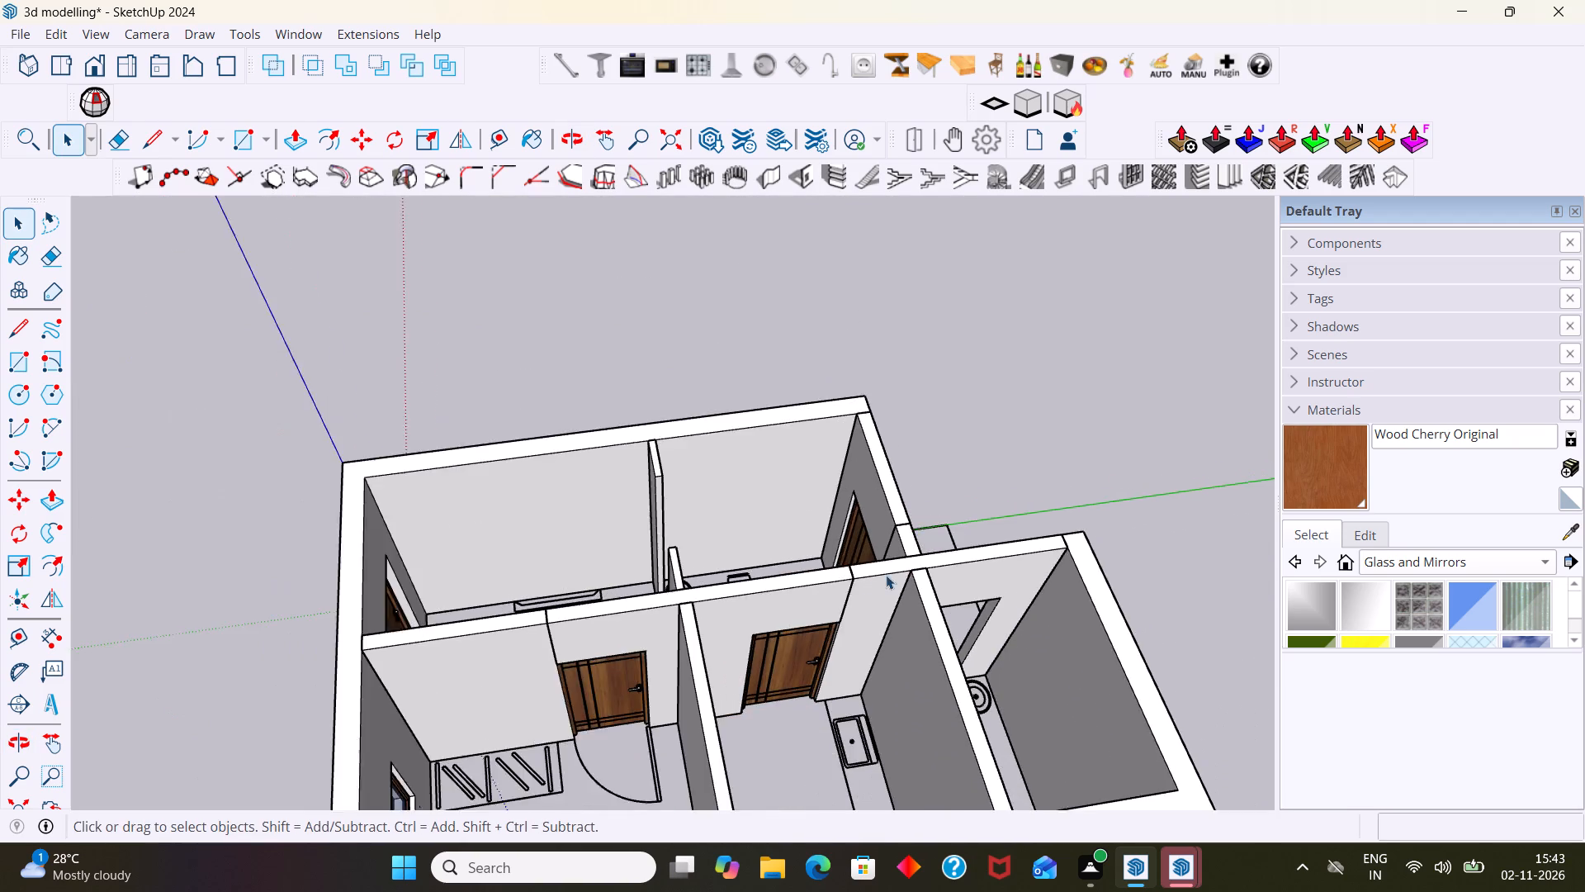
scroll(886, 575, down, 6)
middle_drag(910, 704, 1055, 654)
scroll(968, 624, up, 6)
middle_drag(928, 667, 922, 766)
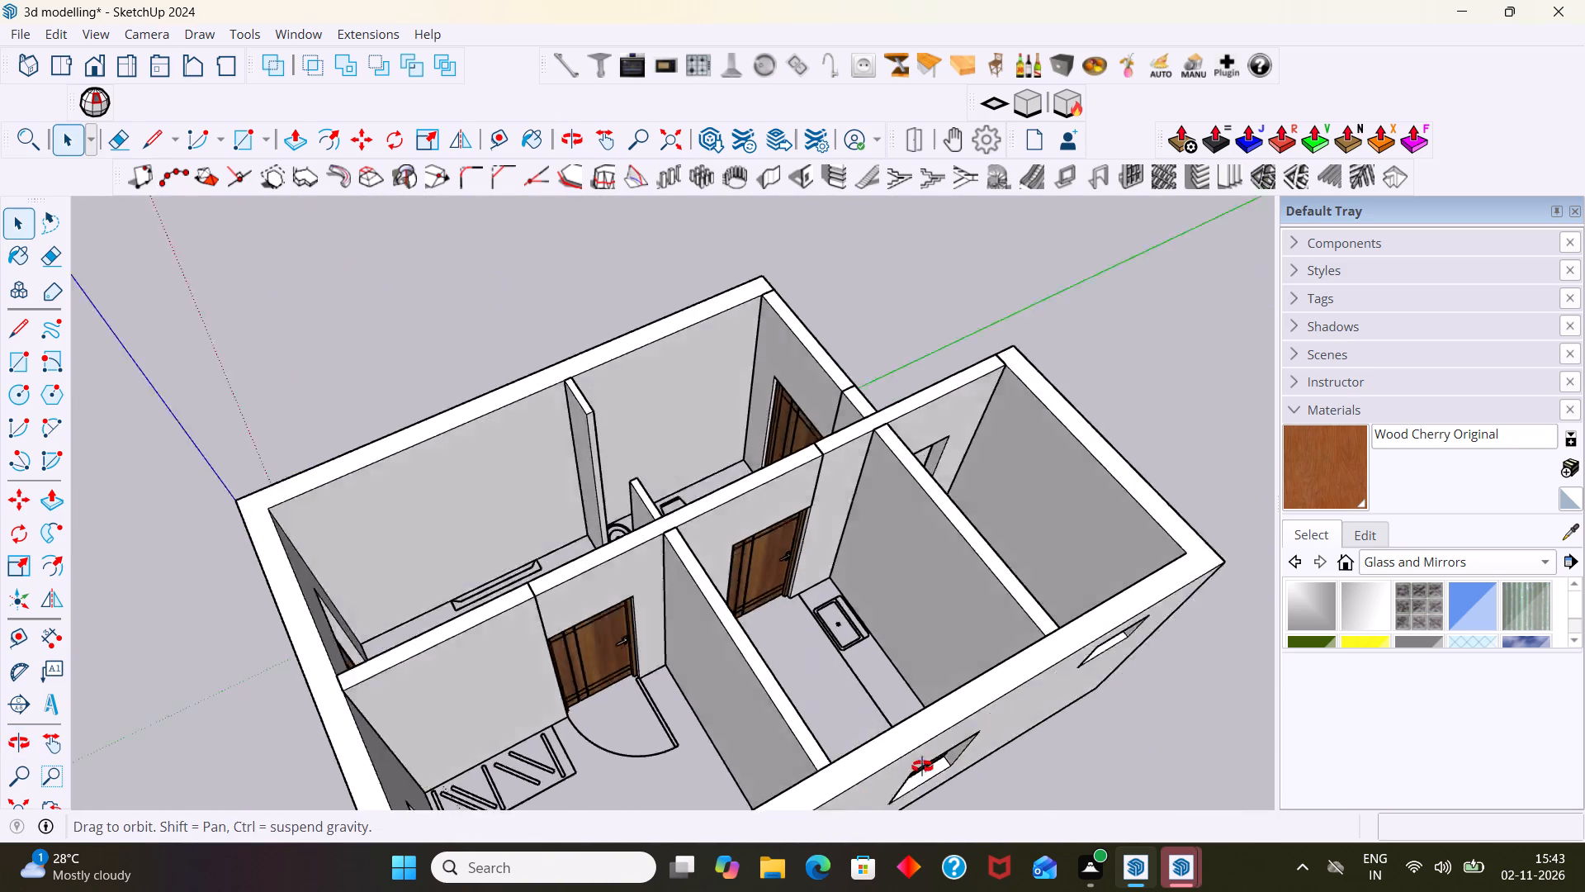
middle_drag(922, 766, 1130, 747)
scroll(937, 500, up, 8)
middle_drag(968, 586, 1175, 621)
scroll(1097, 594, down, 3)
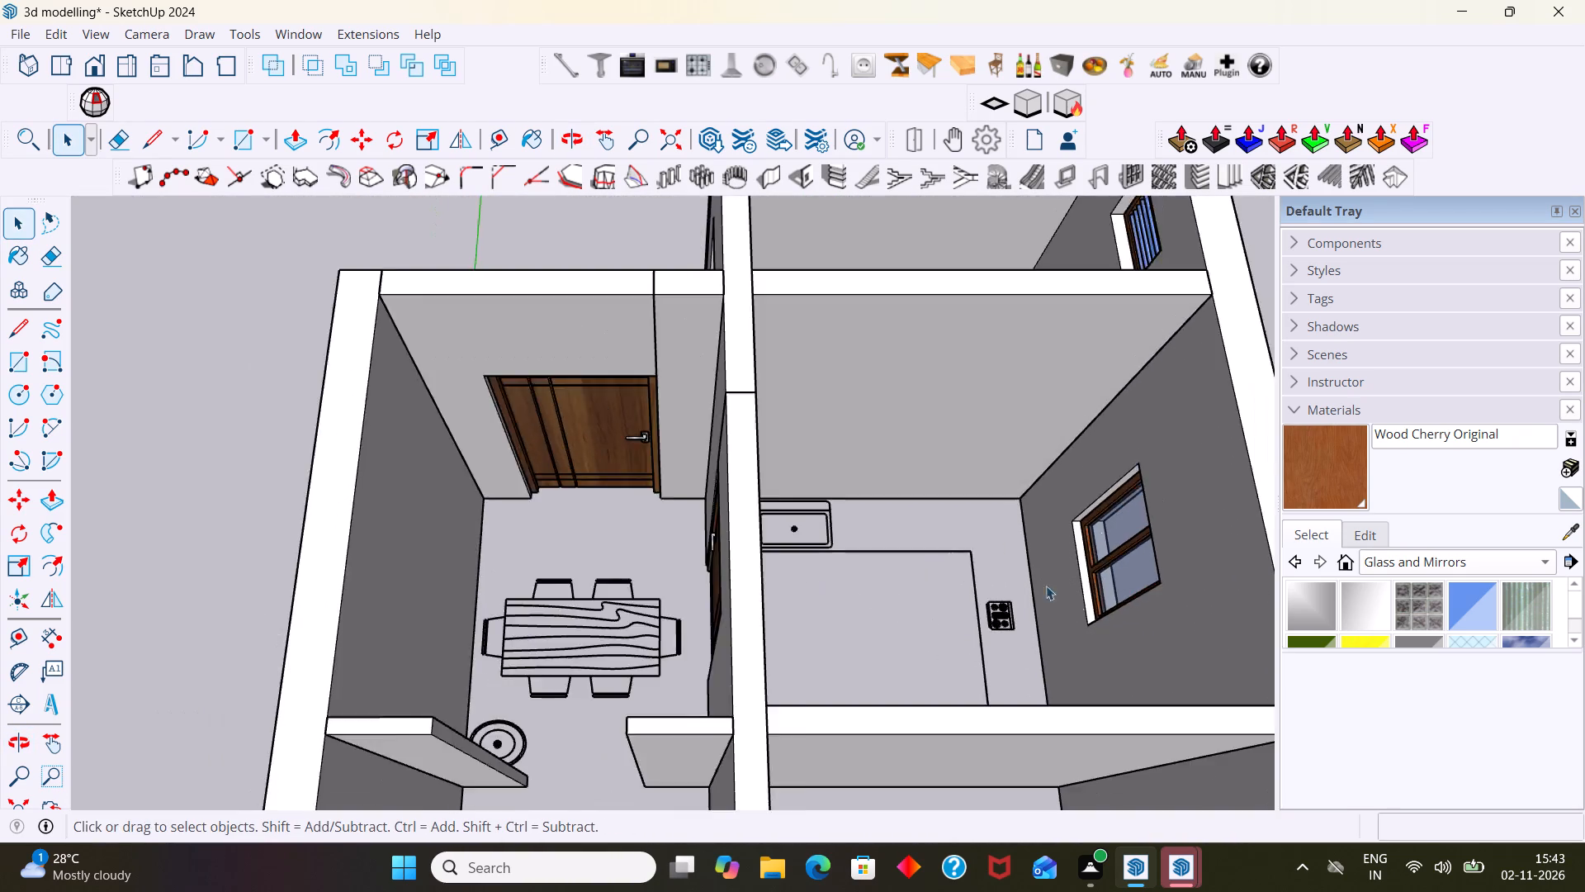
scroll(1046, 586, down, 9)
middle_drag(809, 577, 1010, 529)
scroll(892, 523, up, 7)
middle_drag(826, 569, 755, 569)
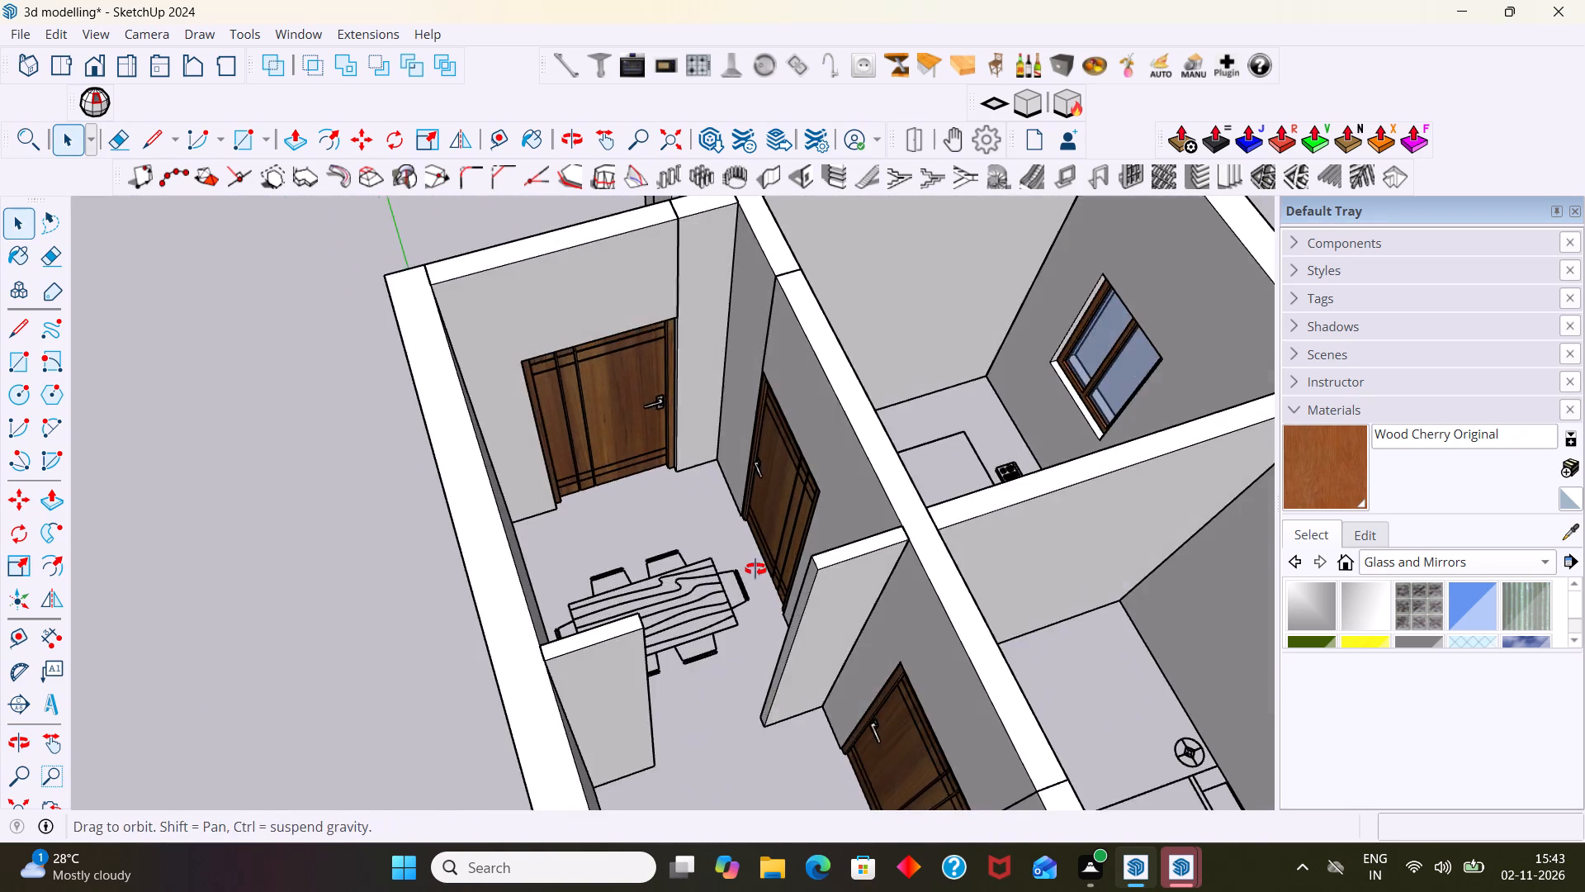
middle_drag(755, 569, 753, 569)
scroll(737, 539, down, 7)
shift+middle_drag(811, 591, 475, 439)
scroll(438, 458, down, 1)
middle_drag(416, 453, 352, 454)
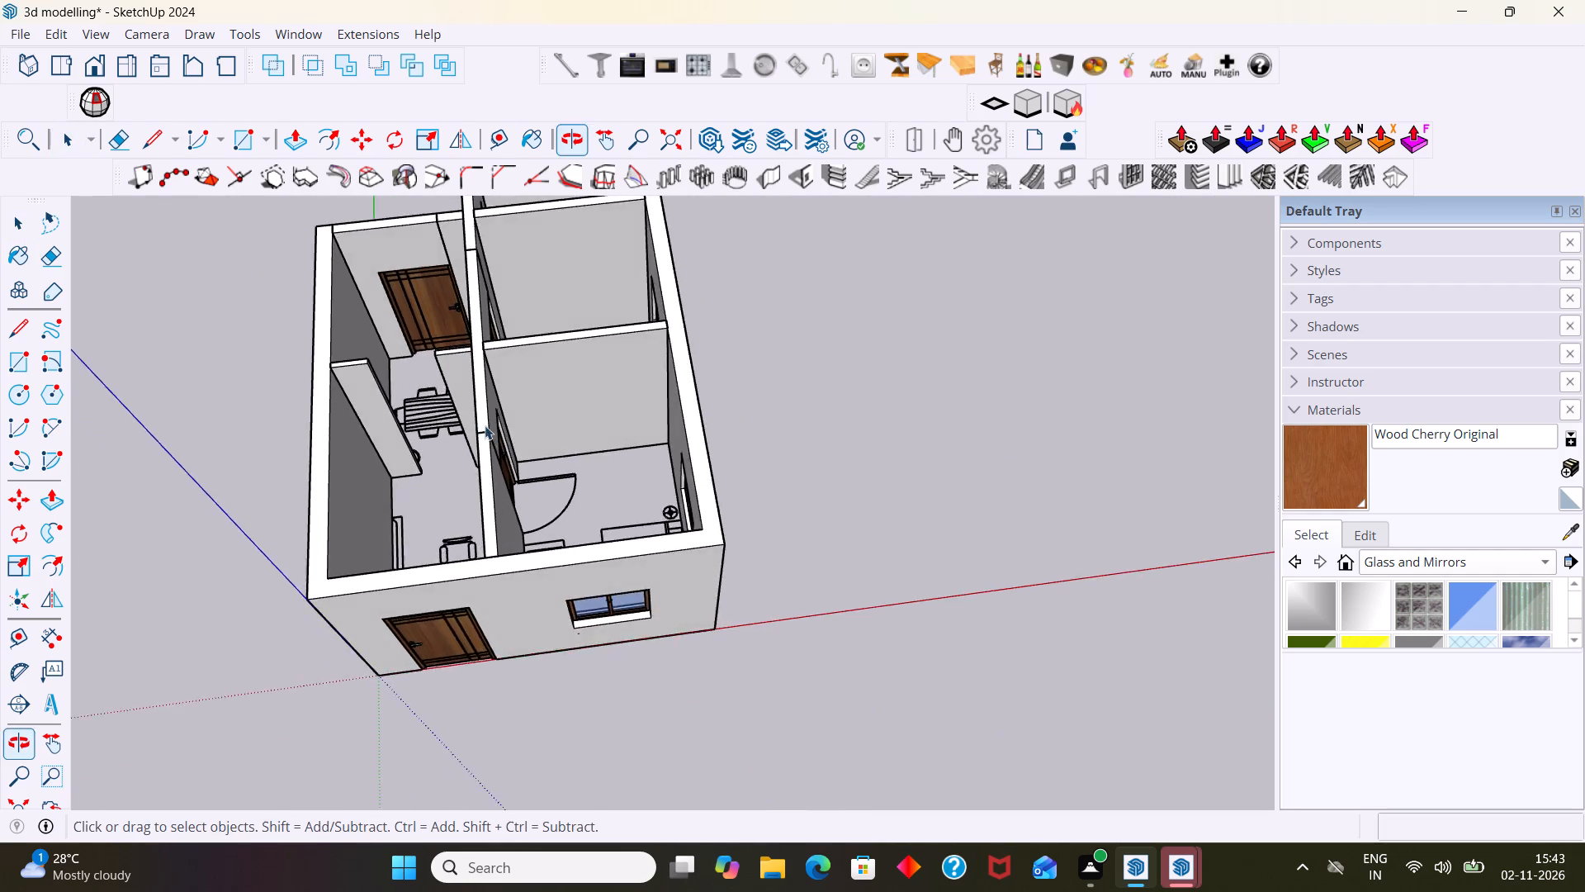
scroll(479, 413, up, 9)
middle_drag(423, 410, 612, 413)
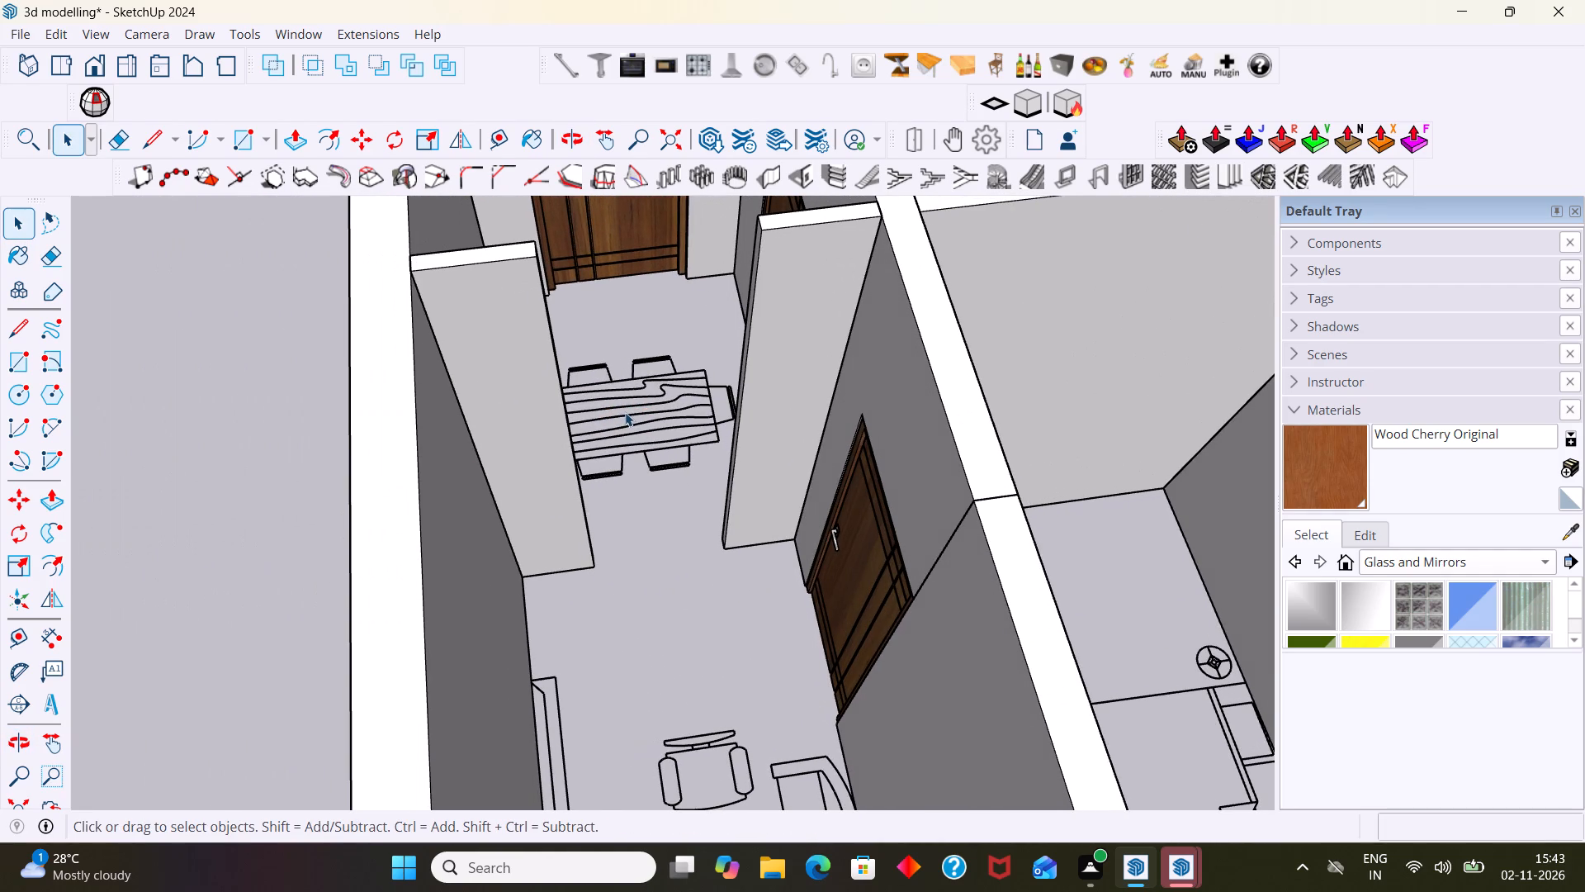
scroll(593, 478, down, 5)
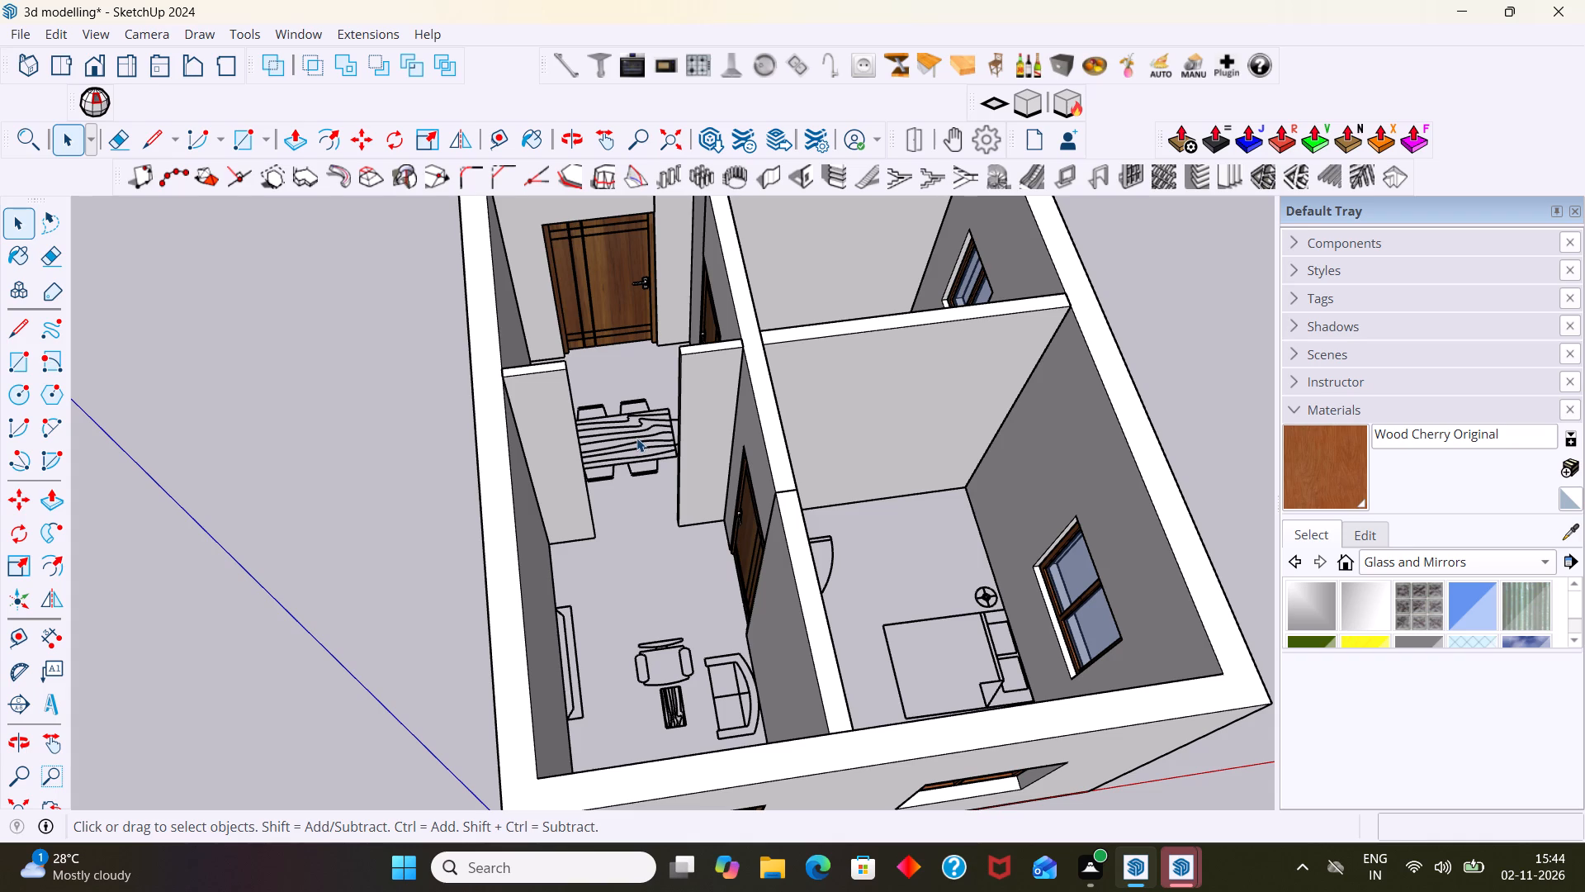
shift+middle_drag(638, 435, 651, 542)
scroll(679, 515, up, 5)
middle_drag(684, 518, 939, 512)
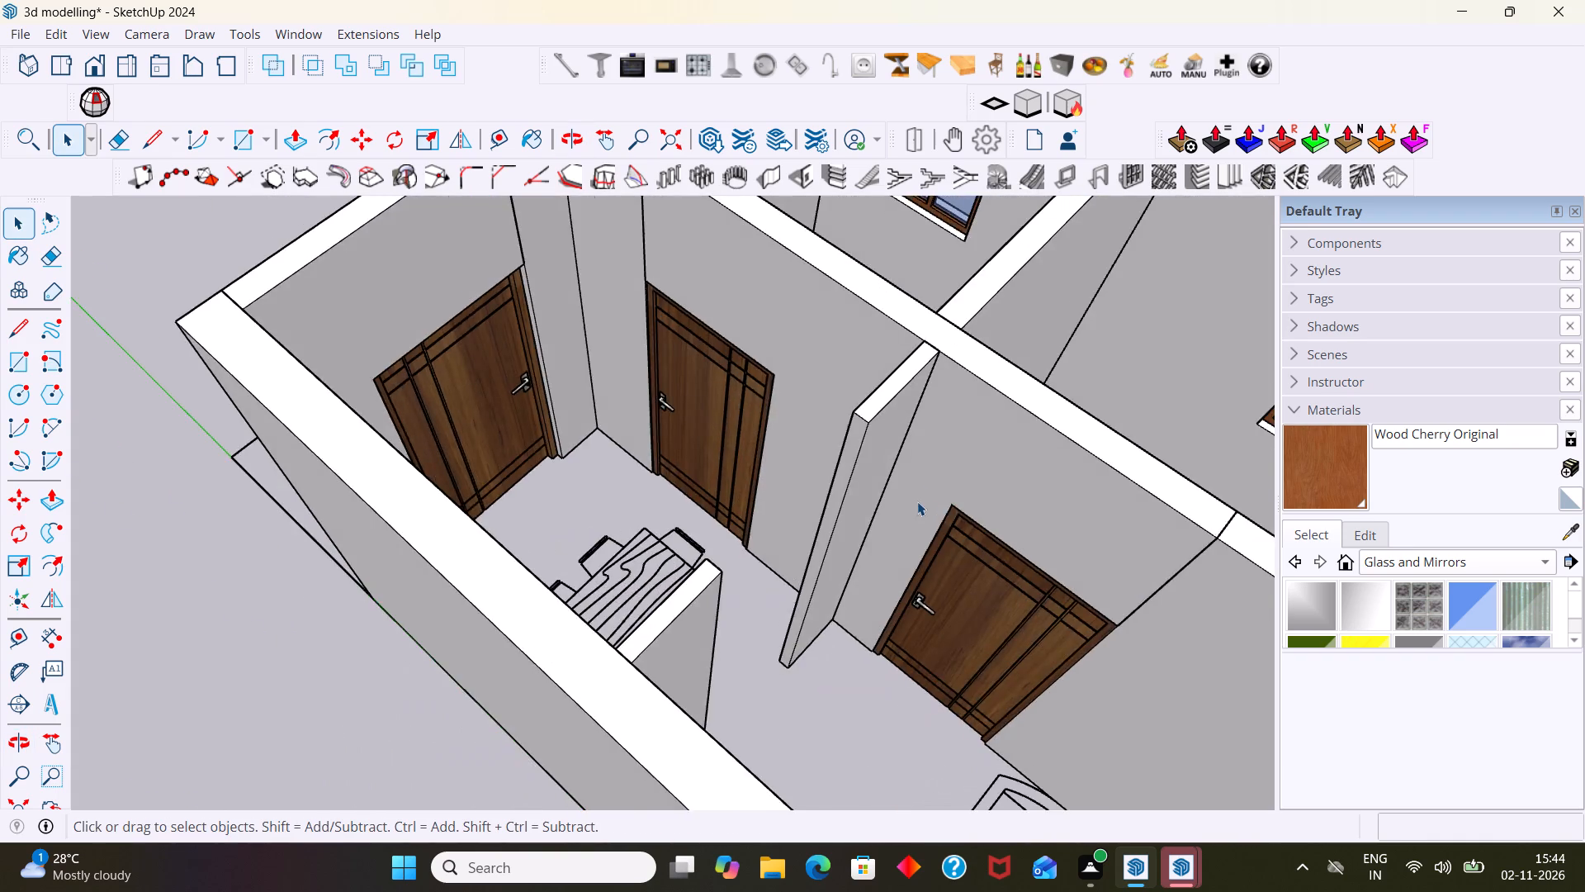
scroll(917, 502, down, 11)
middle_drag(958, 448, 900, 456)
scroll(913, 477, up, 8)
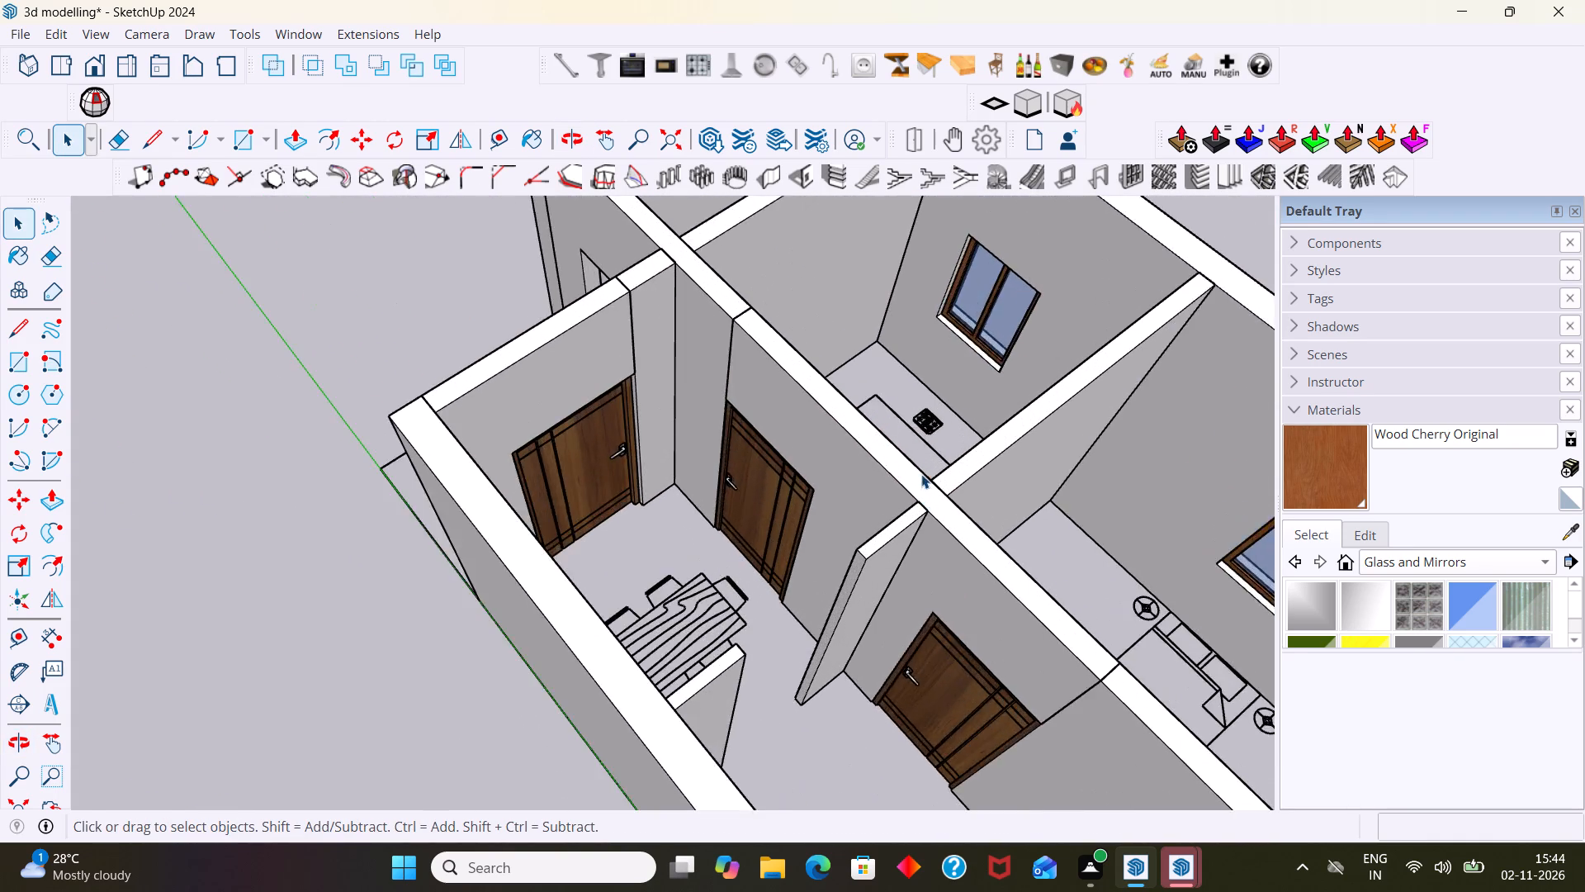
scroll(921, 474, up, 12)
scroll(926, 481, down, 8)
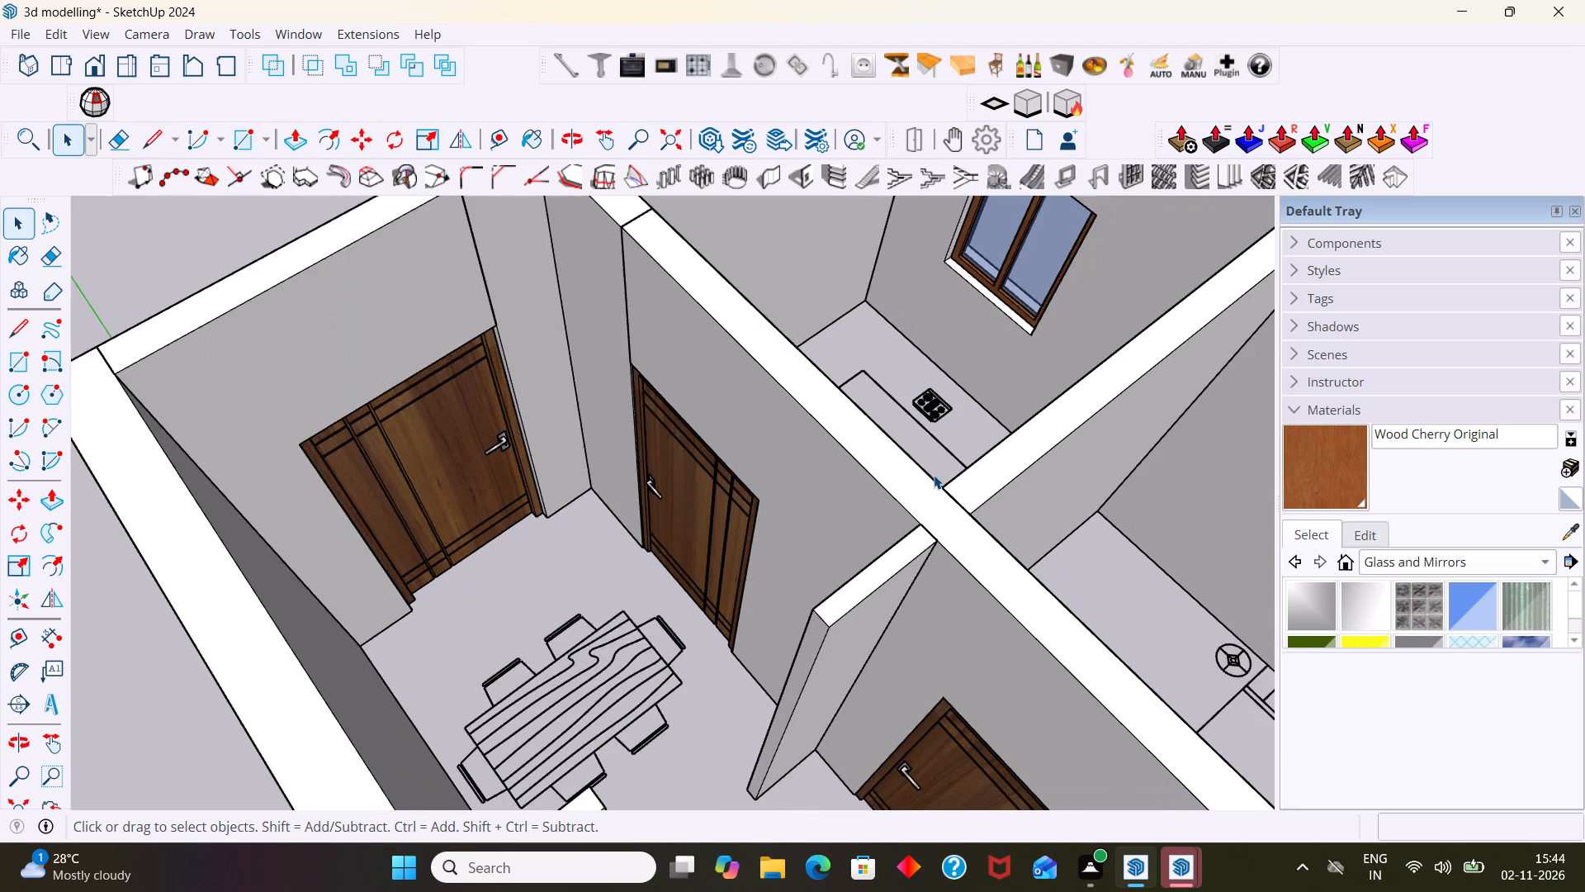
scroll(934, 475, down, 4)
middle_drag(922, 557, 1133, 597)
scroll(953, 600, up, 6)
middle_drag(873, 677, 983, 625)
scroll(786, 503, down, 12)
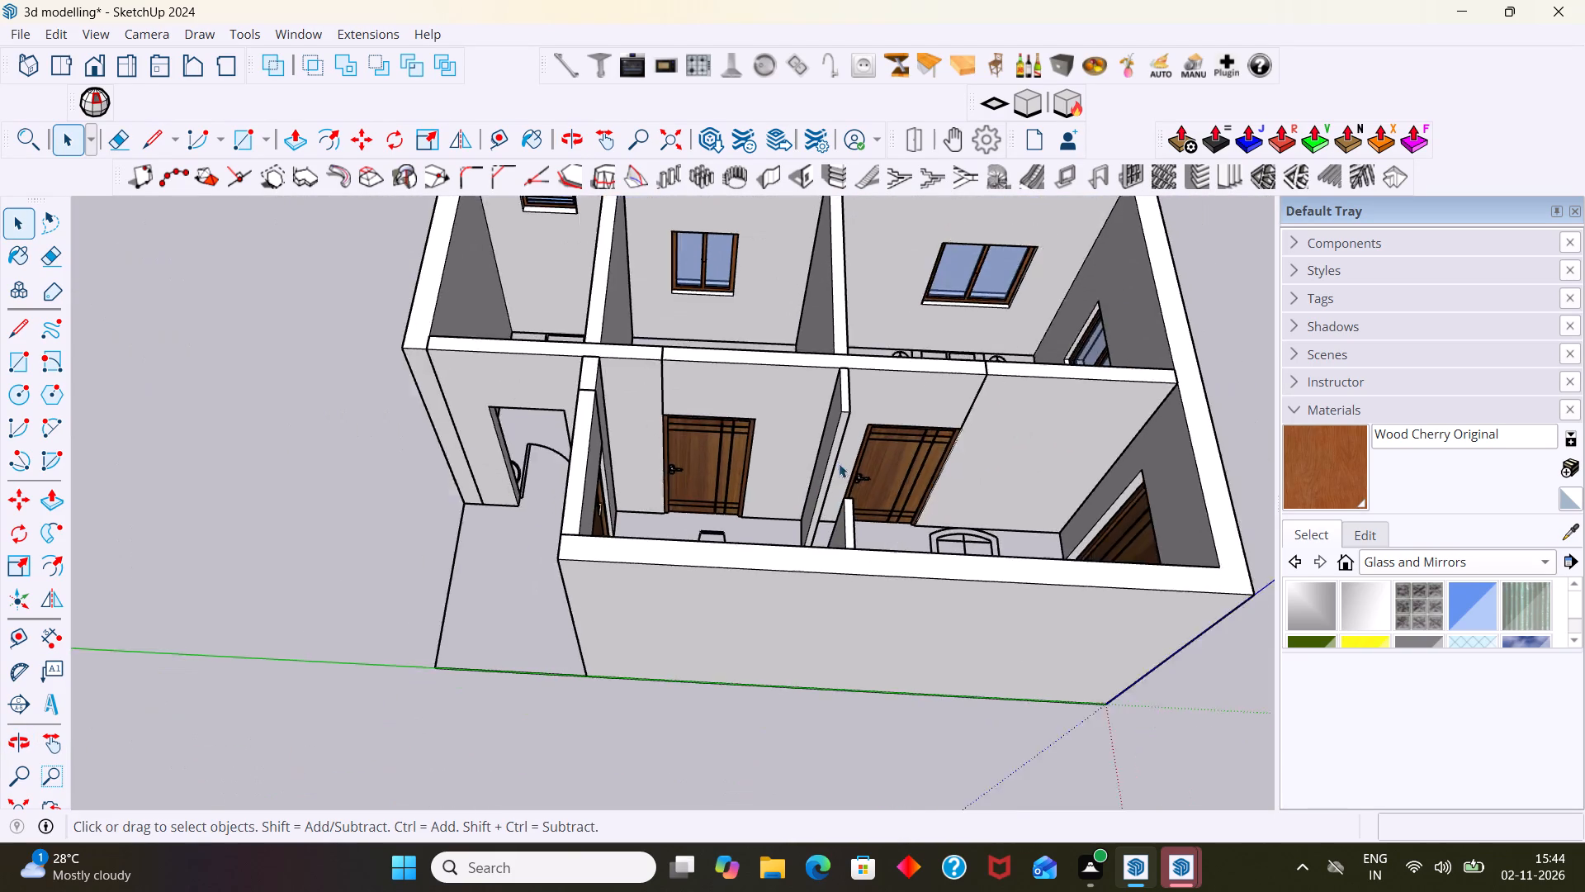
middle_drag(852, 451, 694, 423)
scroll(760, 402, down, 8)
middle_drag(761, 416, 542, 419)
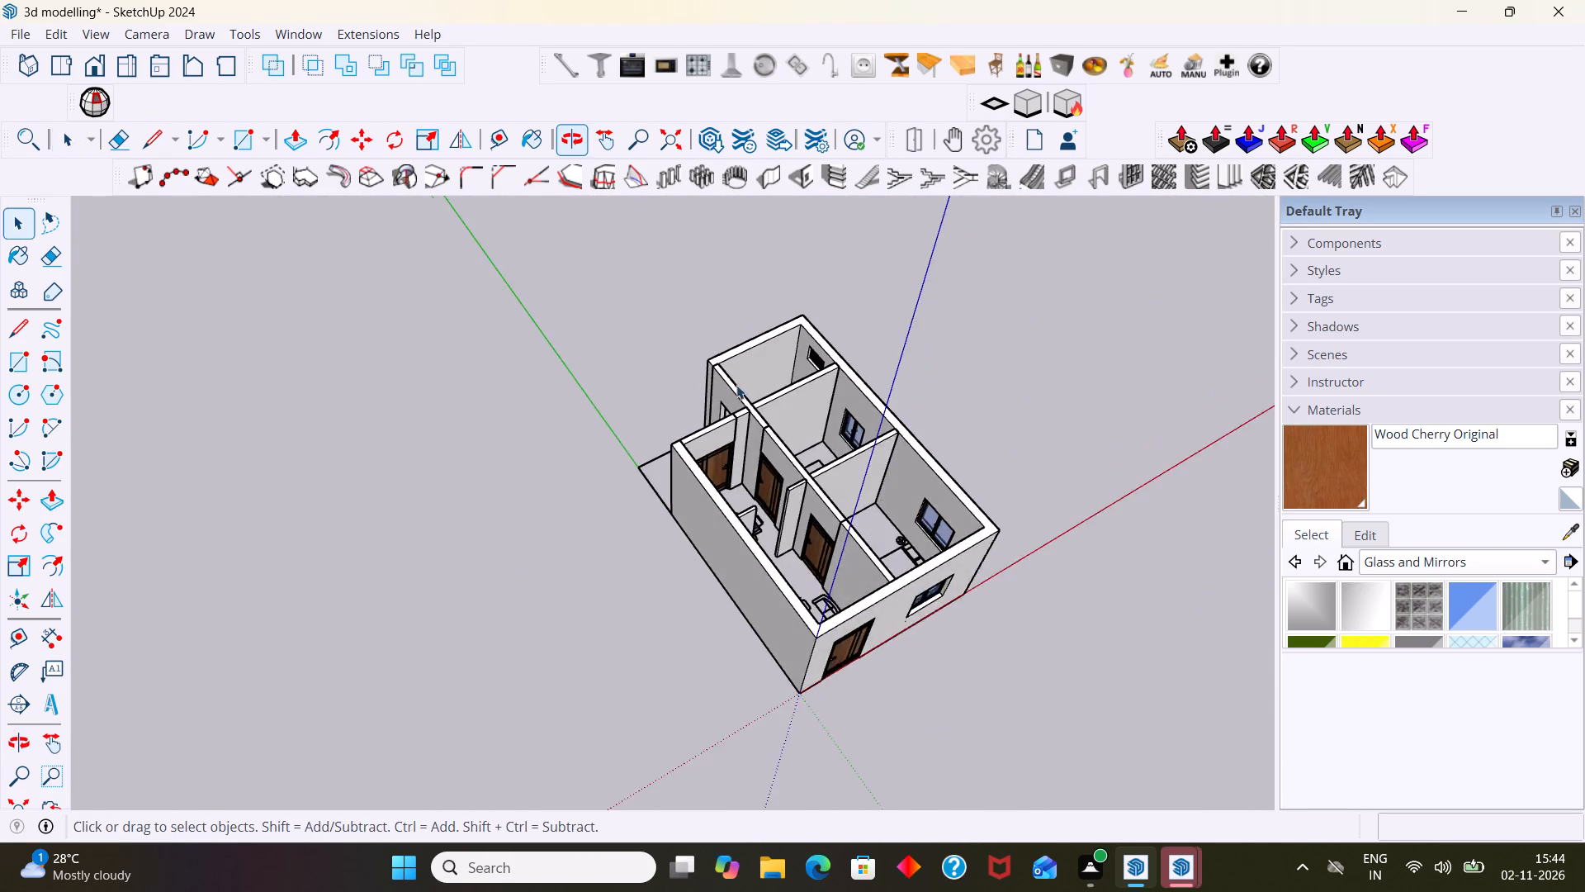
Delete the flat 2D door-swing symbol on the toilet floor inside its doorway and leave group editing.
scroll(736, 385, up, 6)
middle_drag(745, 424, 1056, 384)
scroll(673, 456, up, 7)
scroll(677, 481, down, 7)
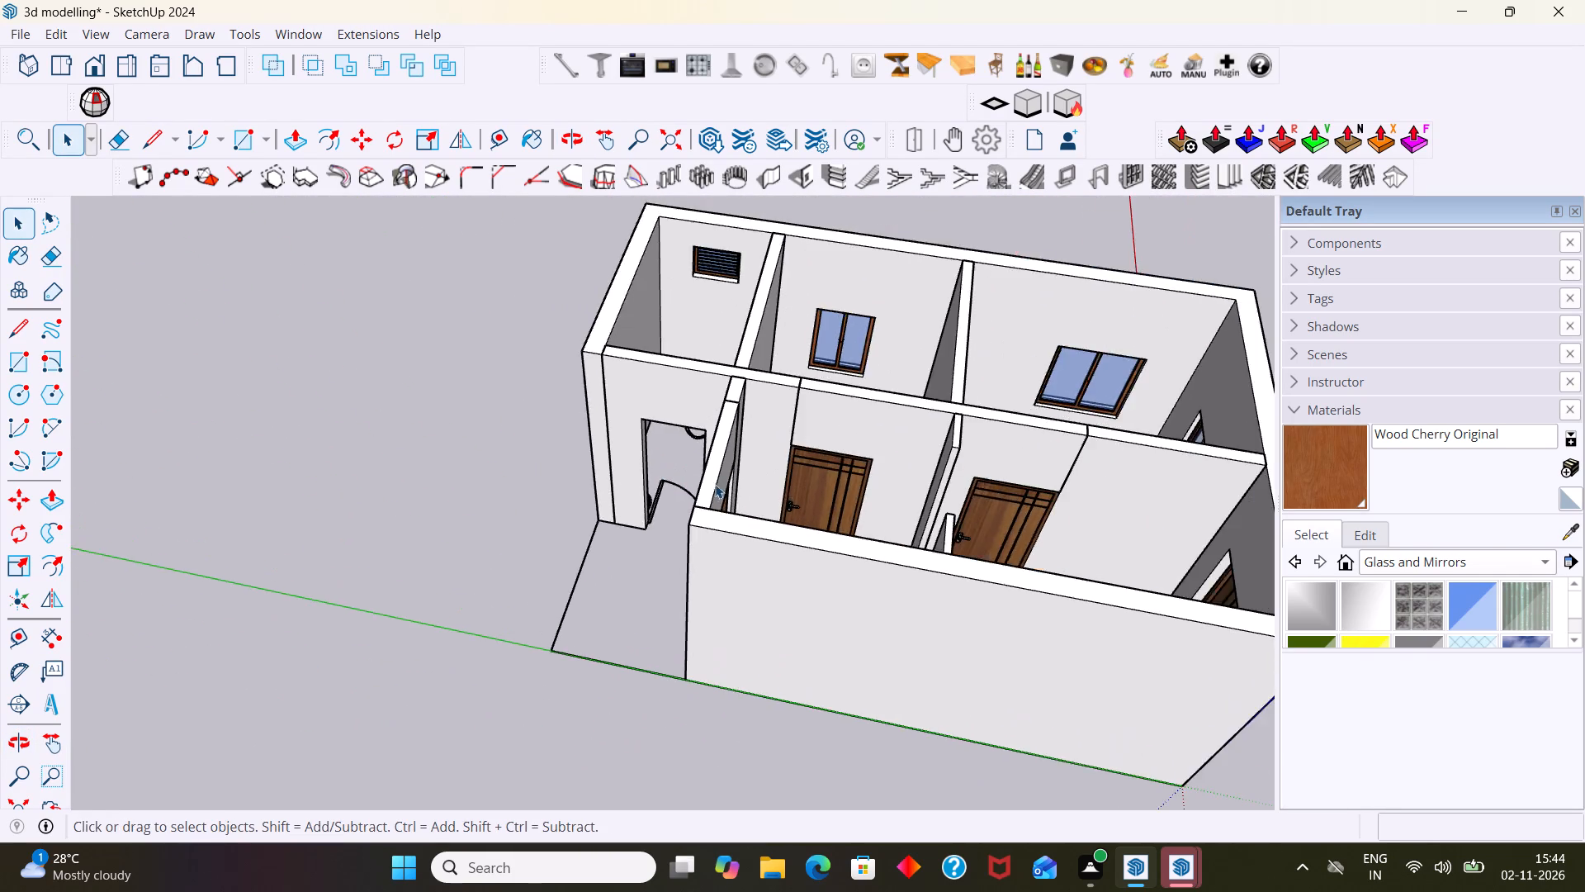
scroll(715, 484, down, 2)
scroll(629, 455, up, 10)
scroll(681, 439, down, 8)
scroll(712, 505, up, 4)
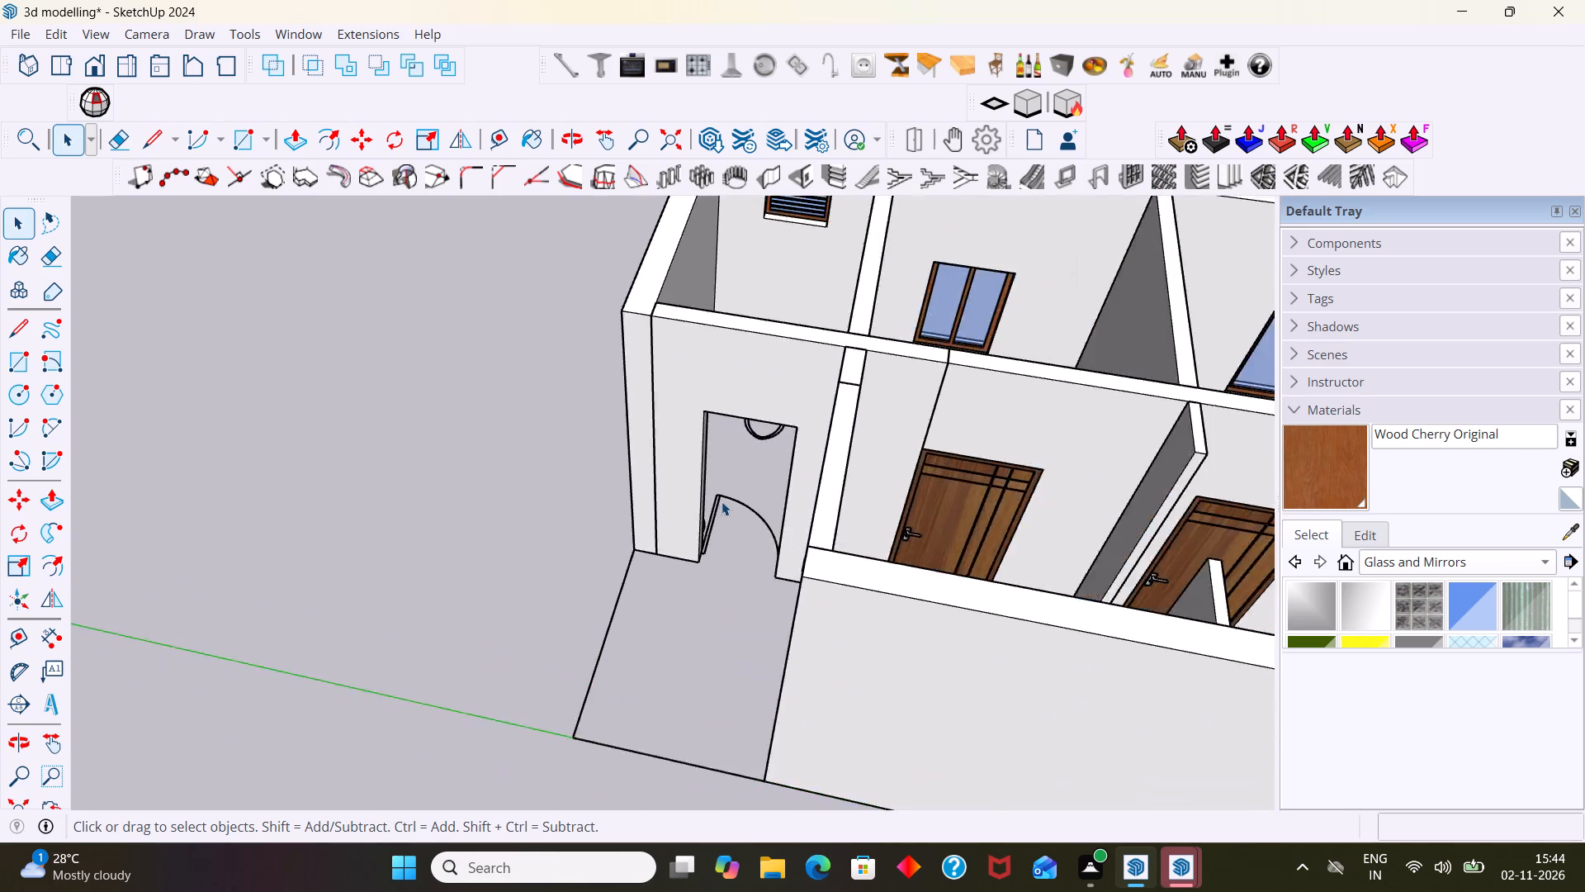
scroll(722, 501, up, 10)
click(715, 507)
triple_click(715, 506)
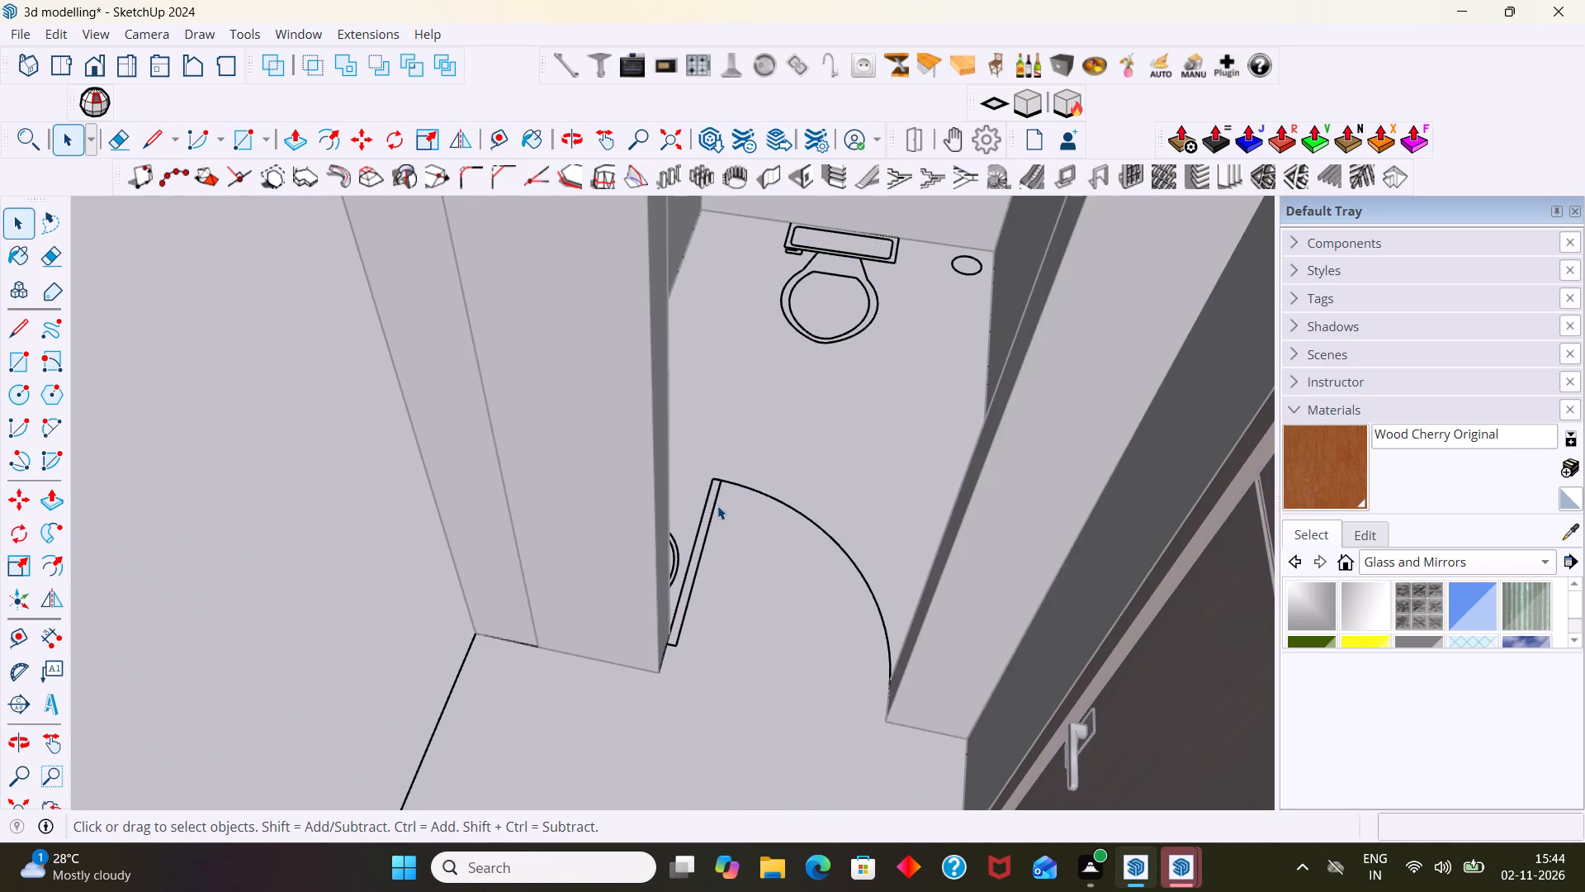
key(Delete)
scroll(718, 506, down, 7)
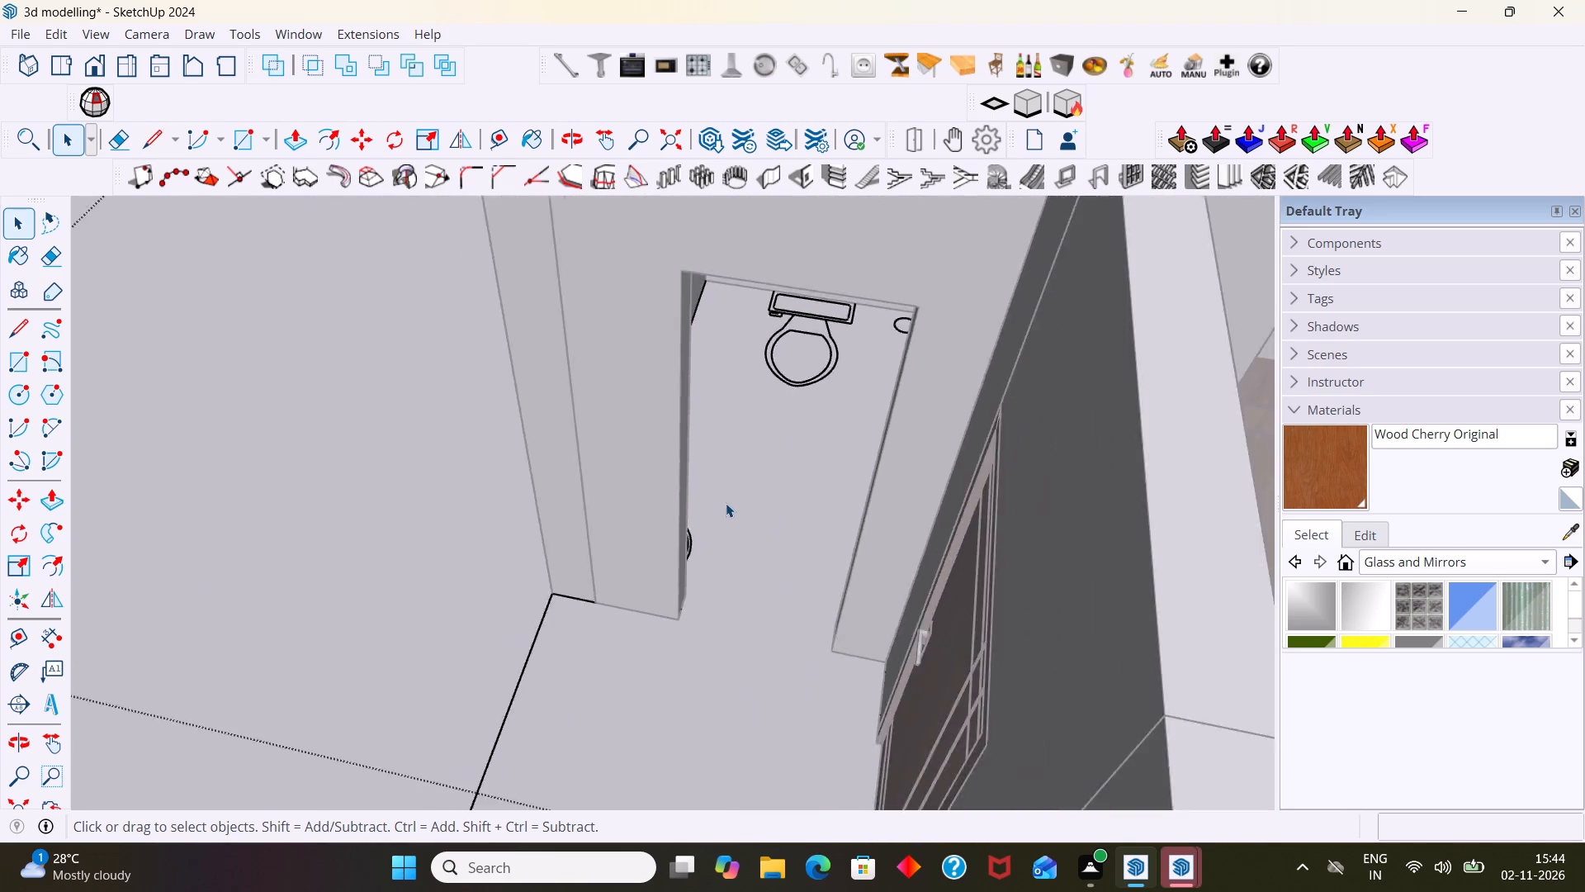
scroll(726, 503, down, 11)
click(474, 469)
Delete the flat 2D door-swing symbol on the bedroom floor in front of its wooden door and leave group editing.
scroll(582, 454, down, 4)
middle_drag(759, 466, 657, 448)
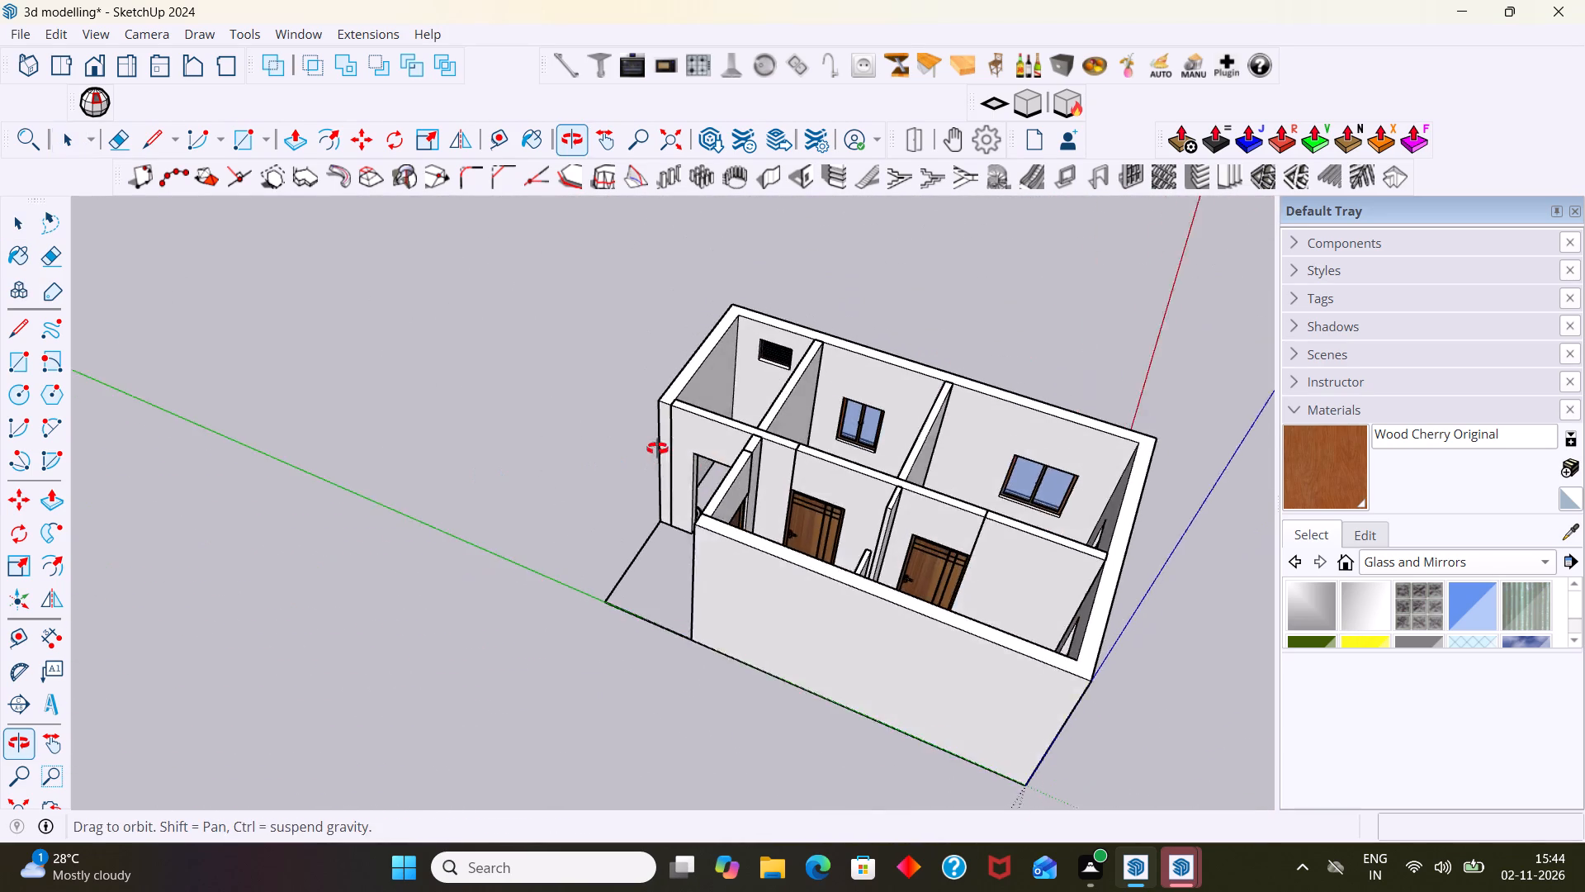
middle_drag(657, 448, 655, 440)
scroll(721, 373, up, 9)
middle_drag(811, 337, 856, 159)
scroll(677, 355, up, 10)
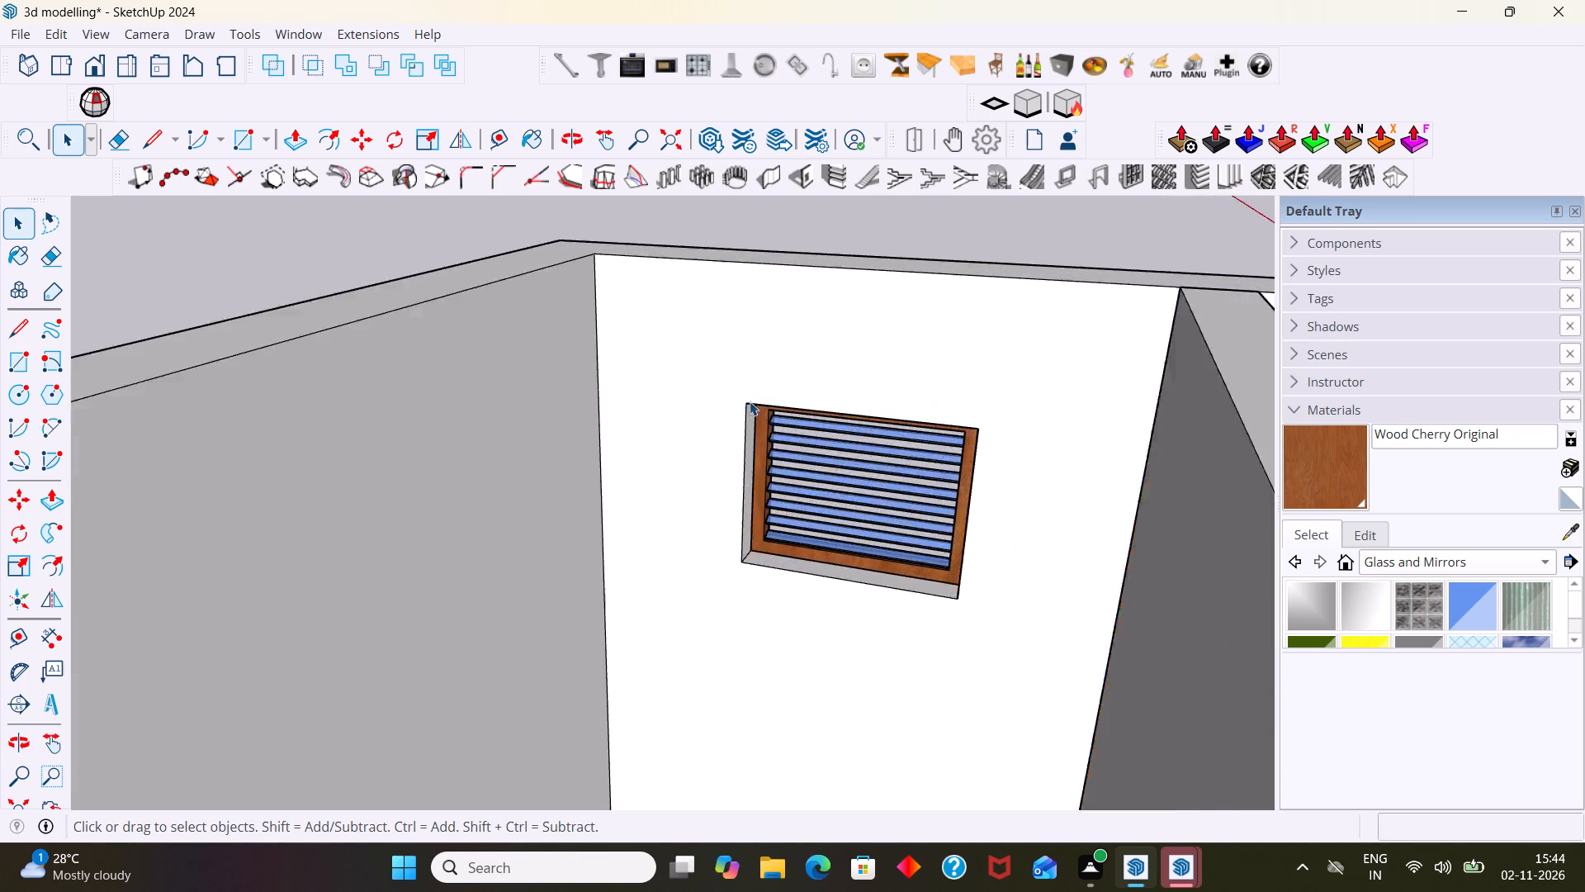
scroll(750, 401, up, 5)
scroll(758, 408, down, 20)
scroll(758, 408, down, 4)
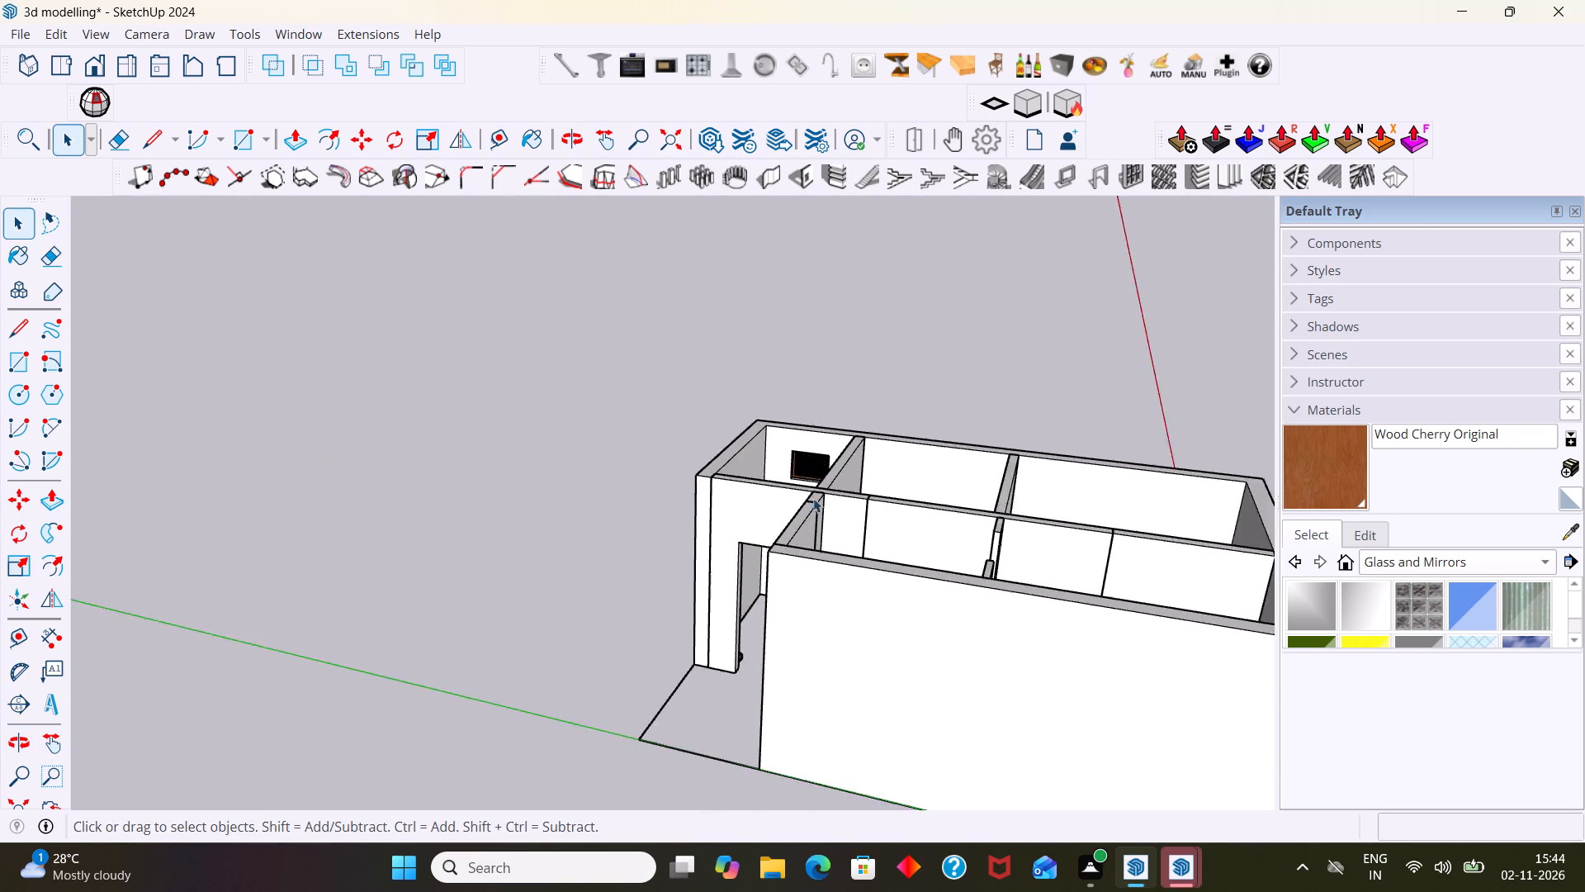
scroll(813, 498, down, 2)
middle_drag(849, 506, 312, 691)
middle_drag(401, 687, 361, 469)
scroll(508, 539, down, 9)
middle_drag(656, 650, 616, 738)
scroll(600, 598, up, 9)
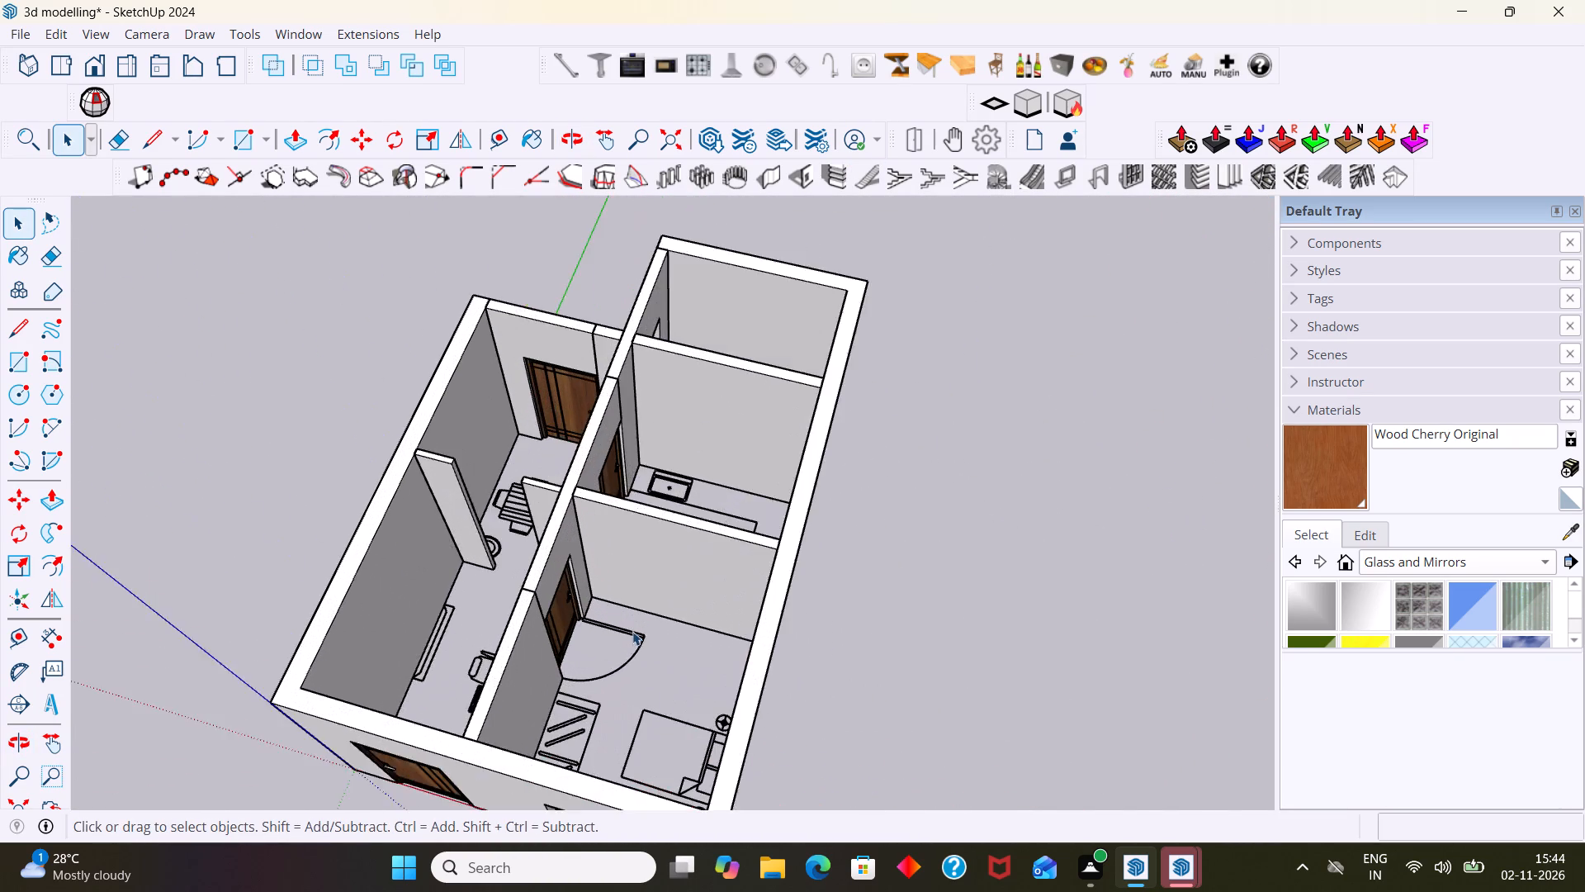
scroll(632, 631, up, 5)
click(626, 632)
click(627, 633)
click(636, 630)
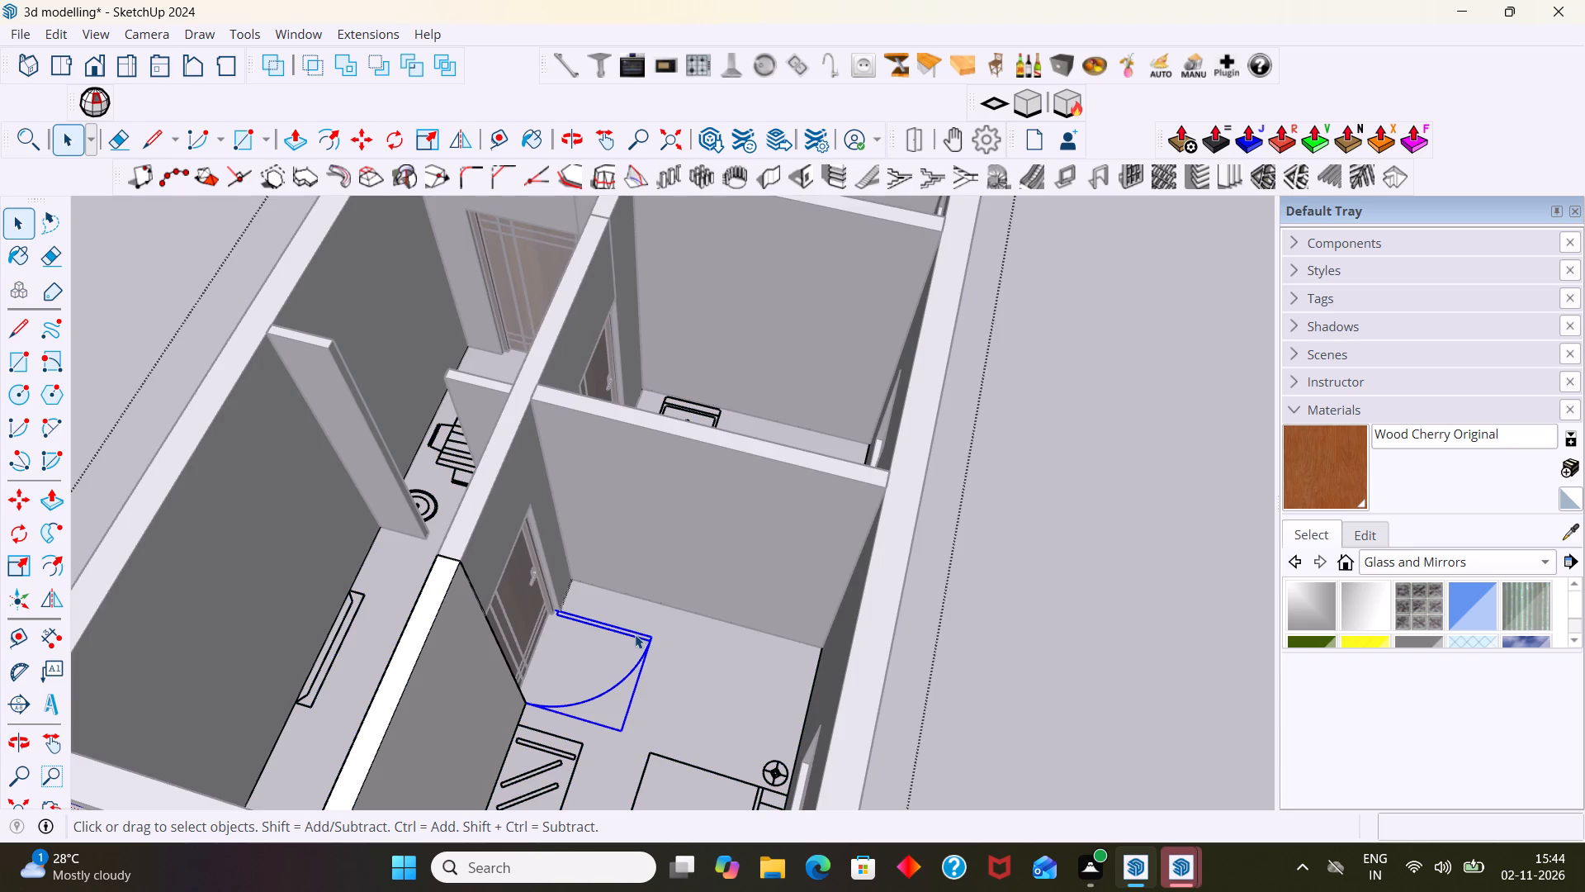
key(Delete)
scroll(635, 641, down, 4)
click(949, 595)
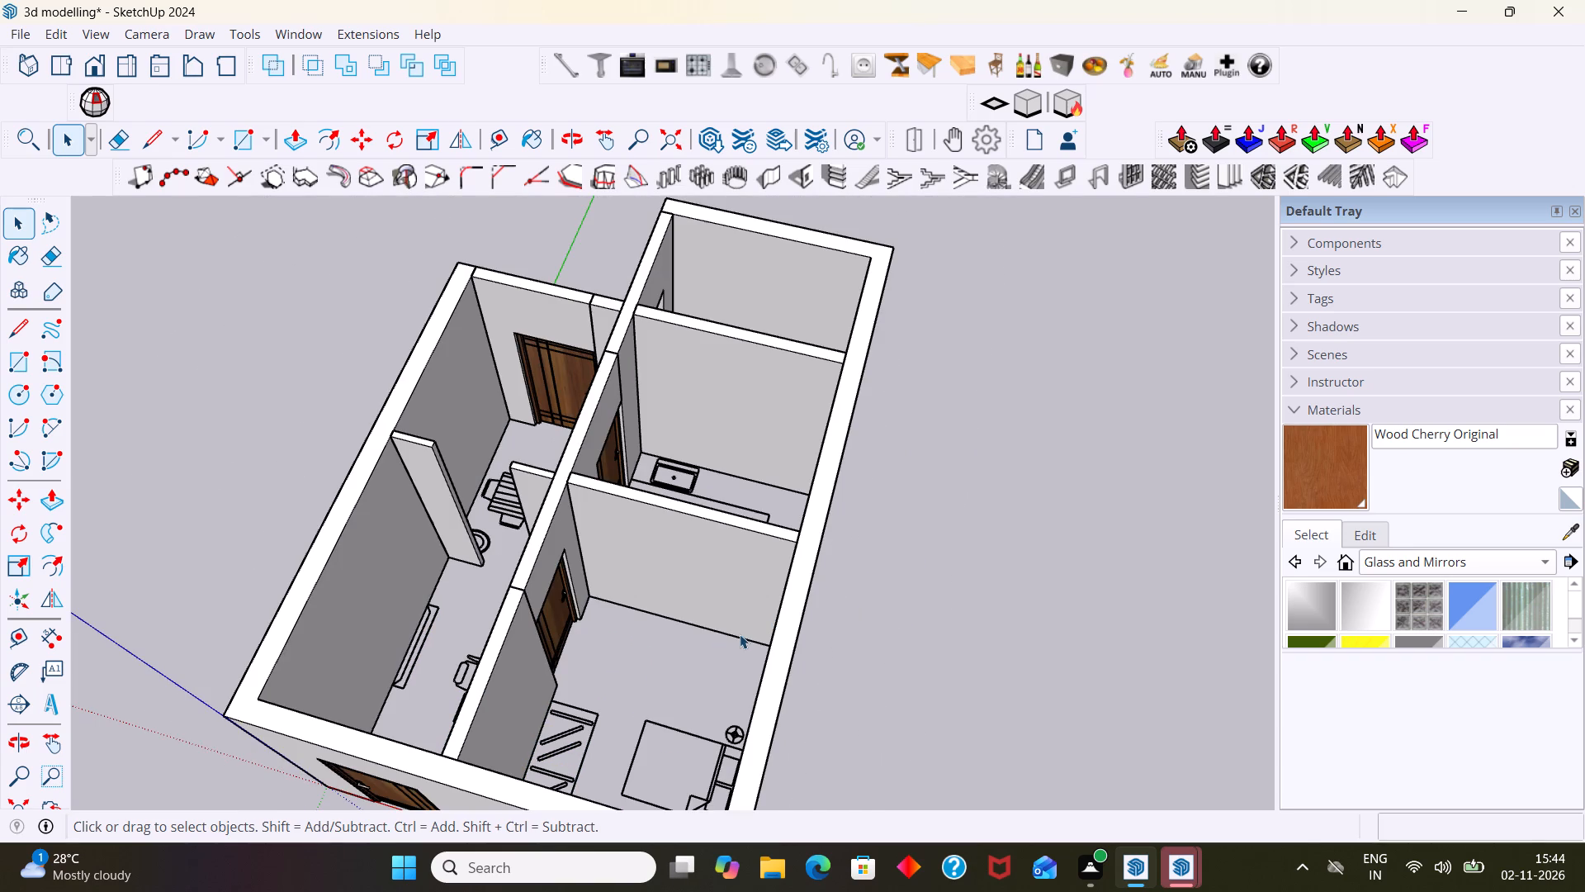
Examine the house from several angles, checking the doors, windows, partitions and the furniture symbols on the floors.
shift+middle_drag(744, 638, 744, 429)
scroll(606, 506, up, 3)
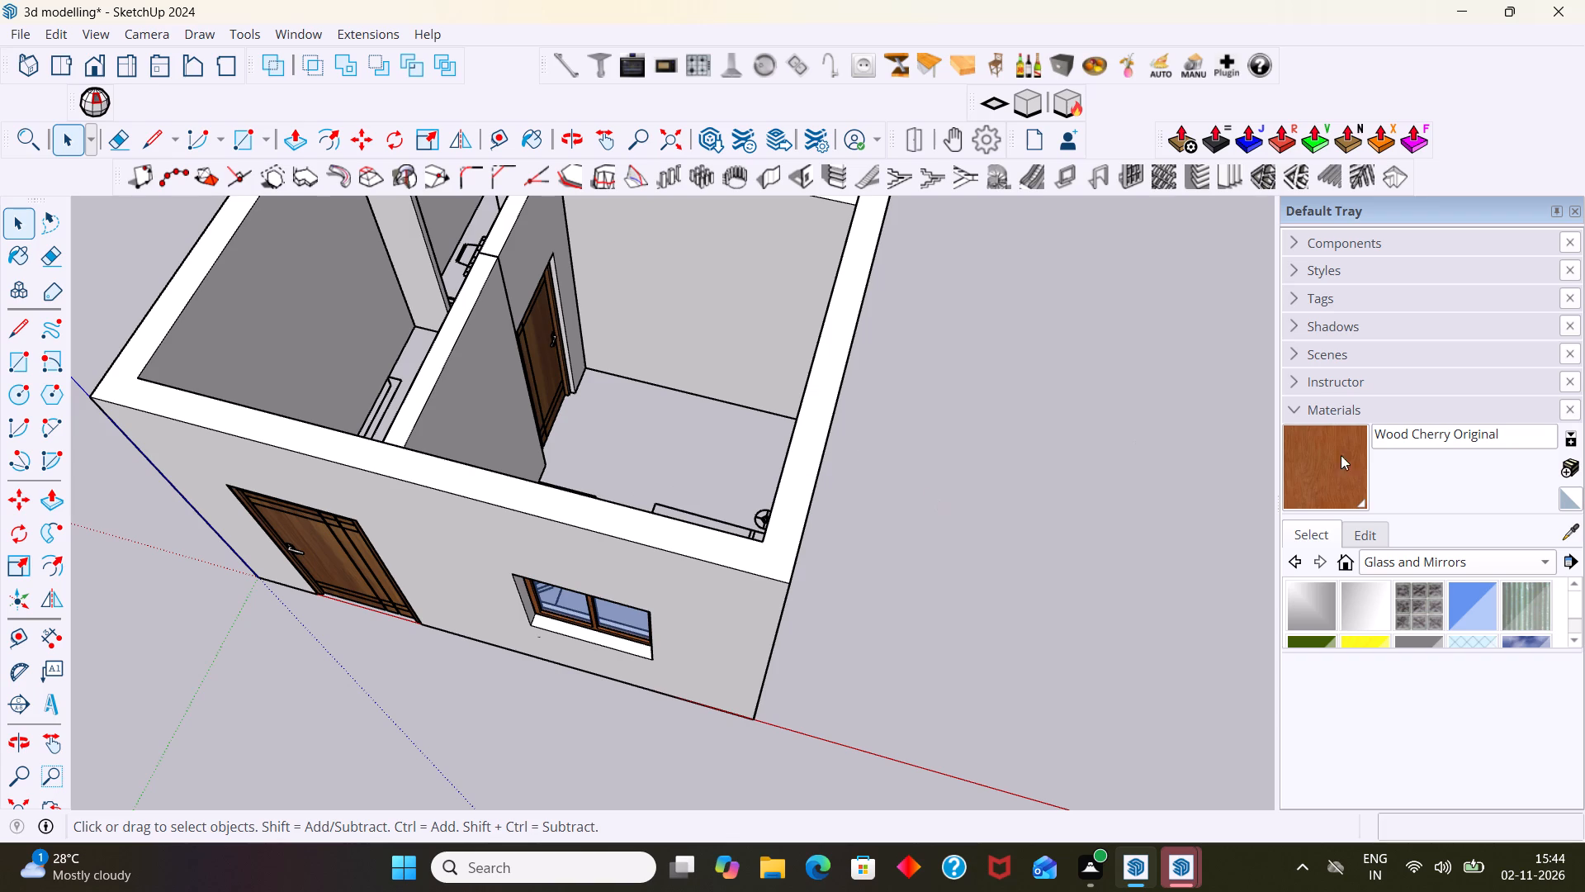
scroll(630, 502, down, 7)
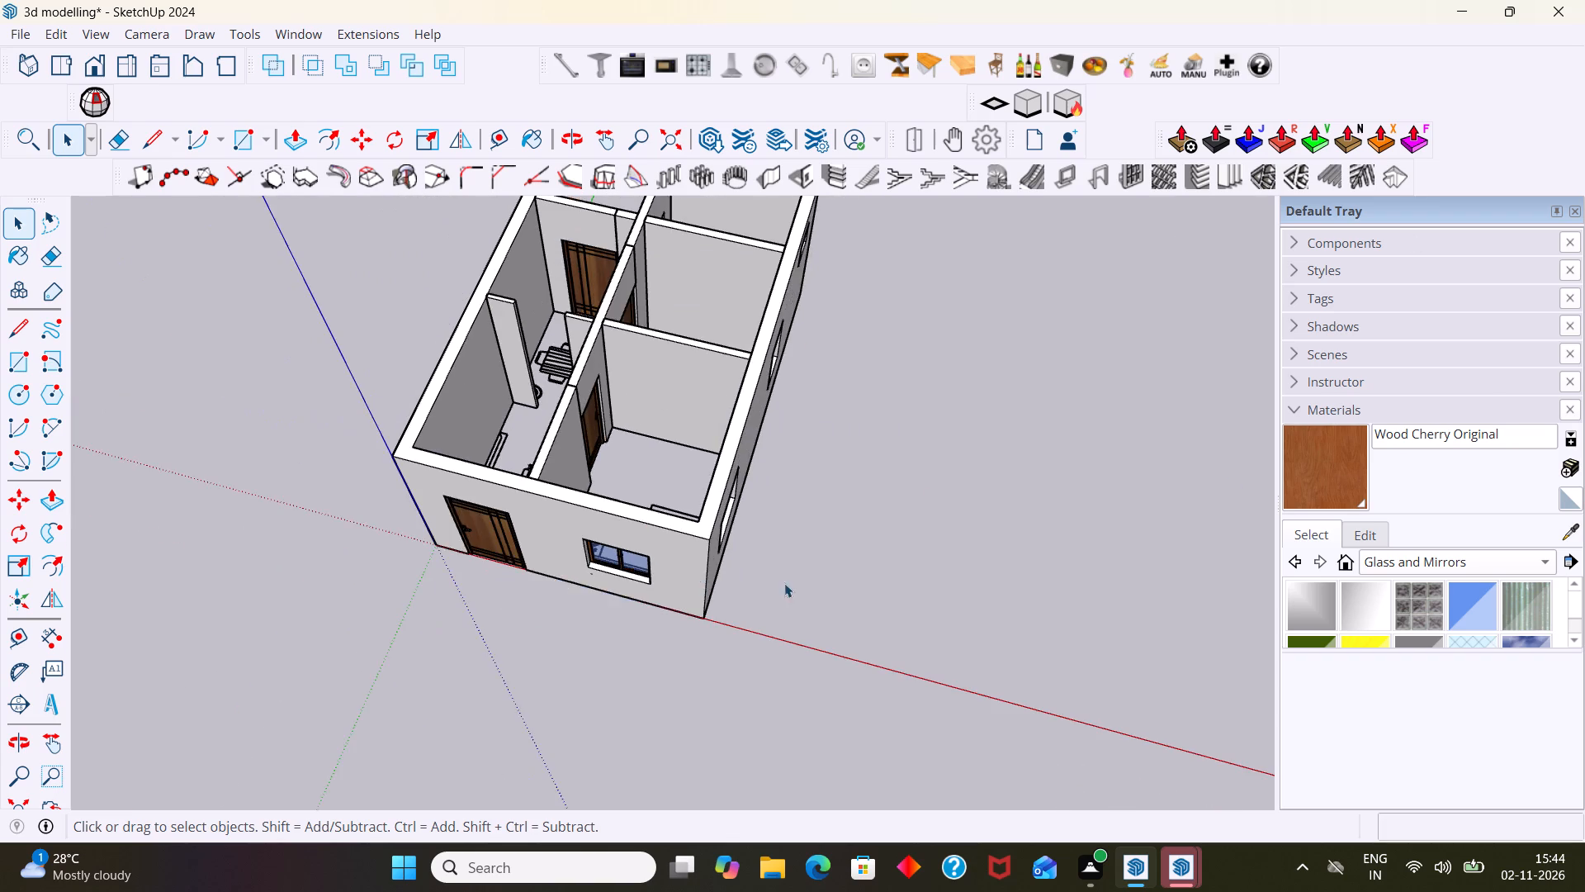
middle_drag(801, 567, 852, 470)
scroll(897, 374, down, 2)
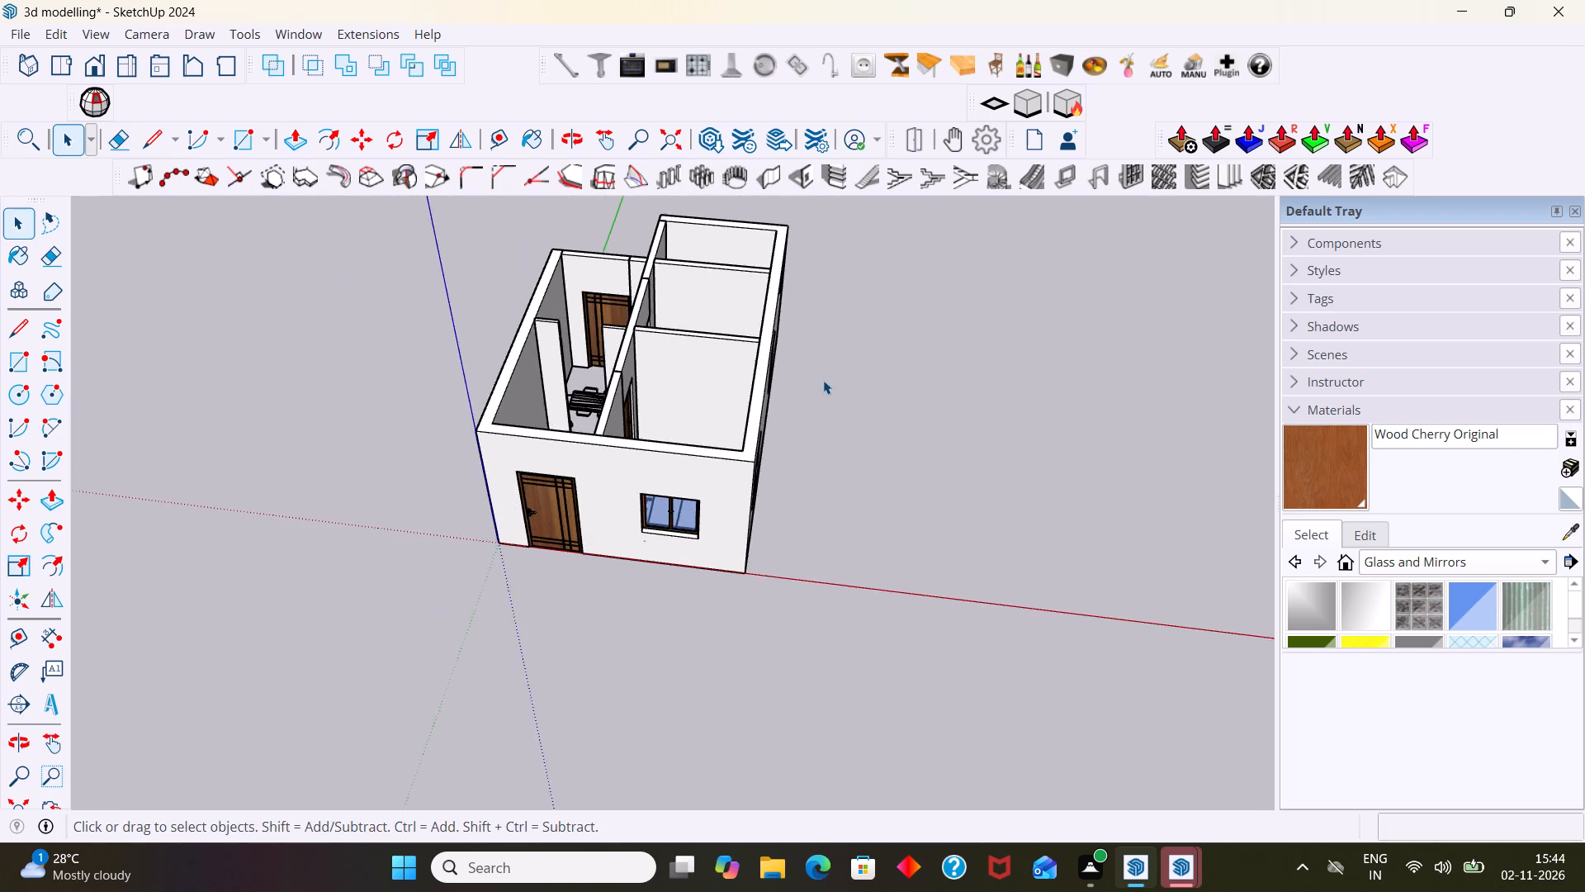
scroll(823, 380, down, 1)
middle_drag(770, 433, 869, 465)
scroll(752, 411, up, 6)
middle_drag(759, 440, 1019, 437)
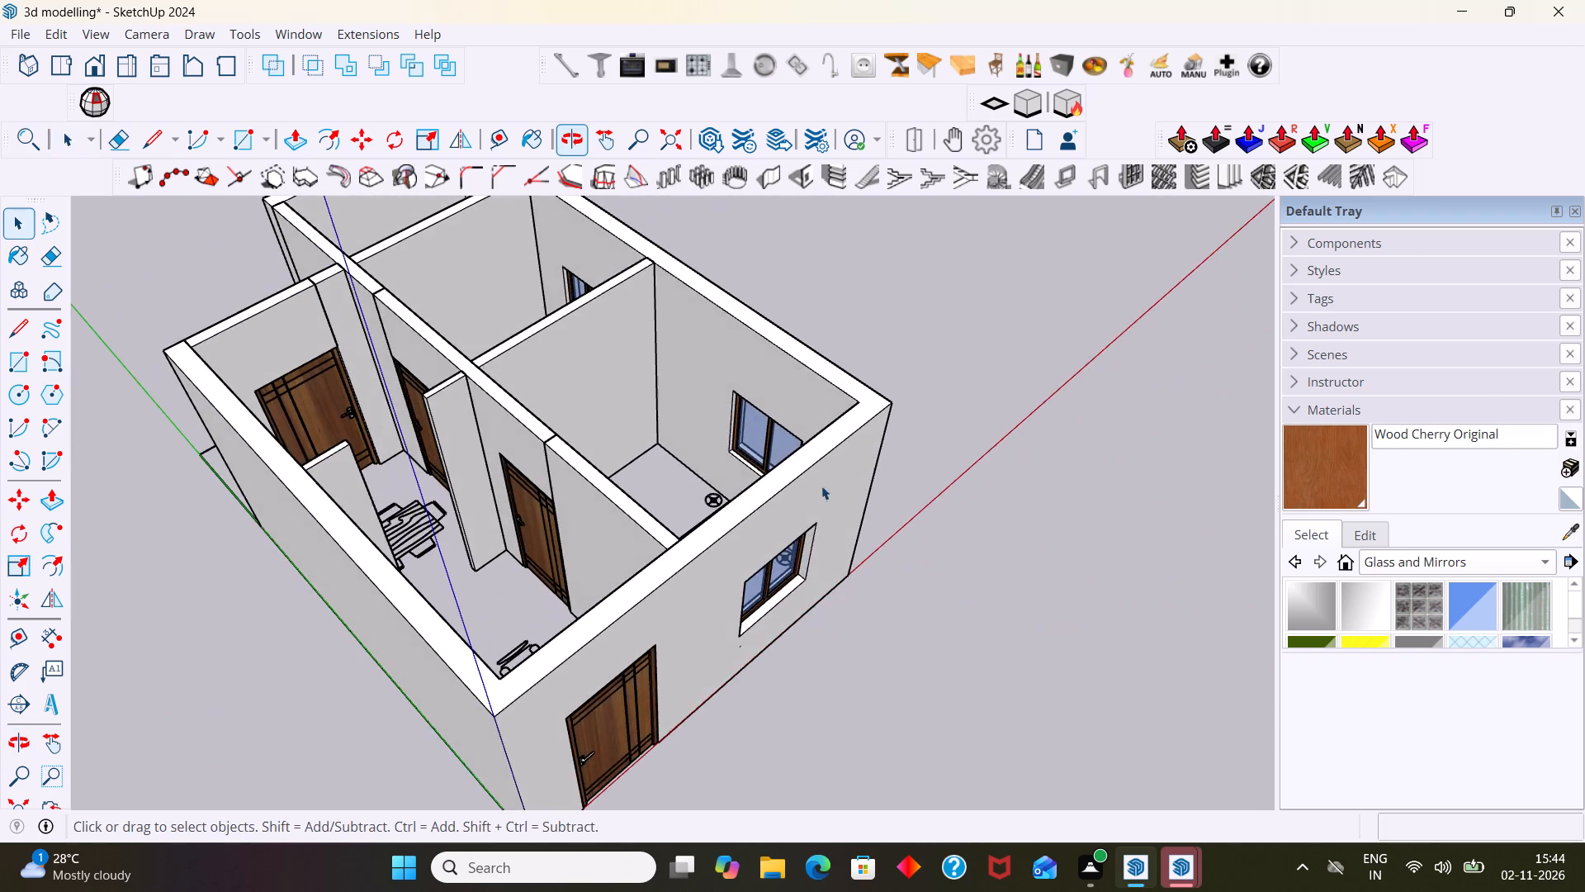
scroll(479, 498, up, 5)
middle_drag(739, 575, 1010, 545)
scroll(788, 460, down, 6)
middle_drag(766, 508, 783, 618)
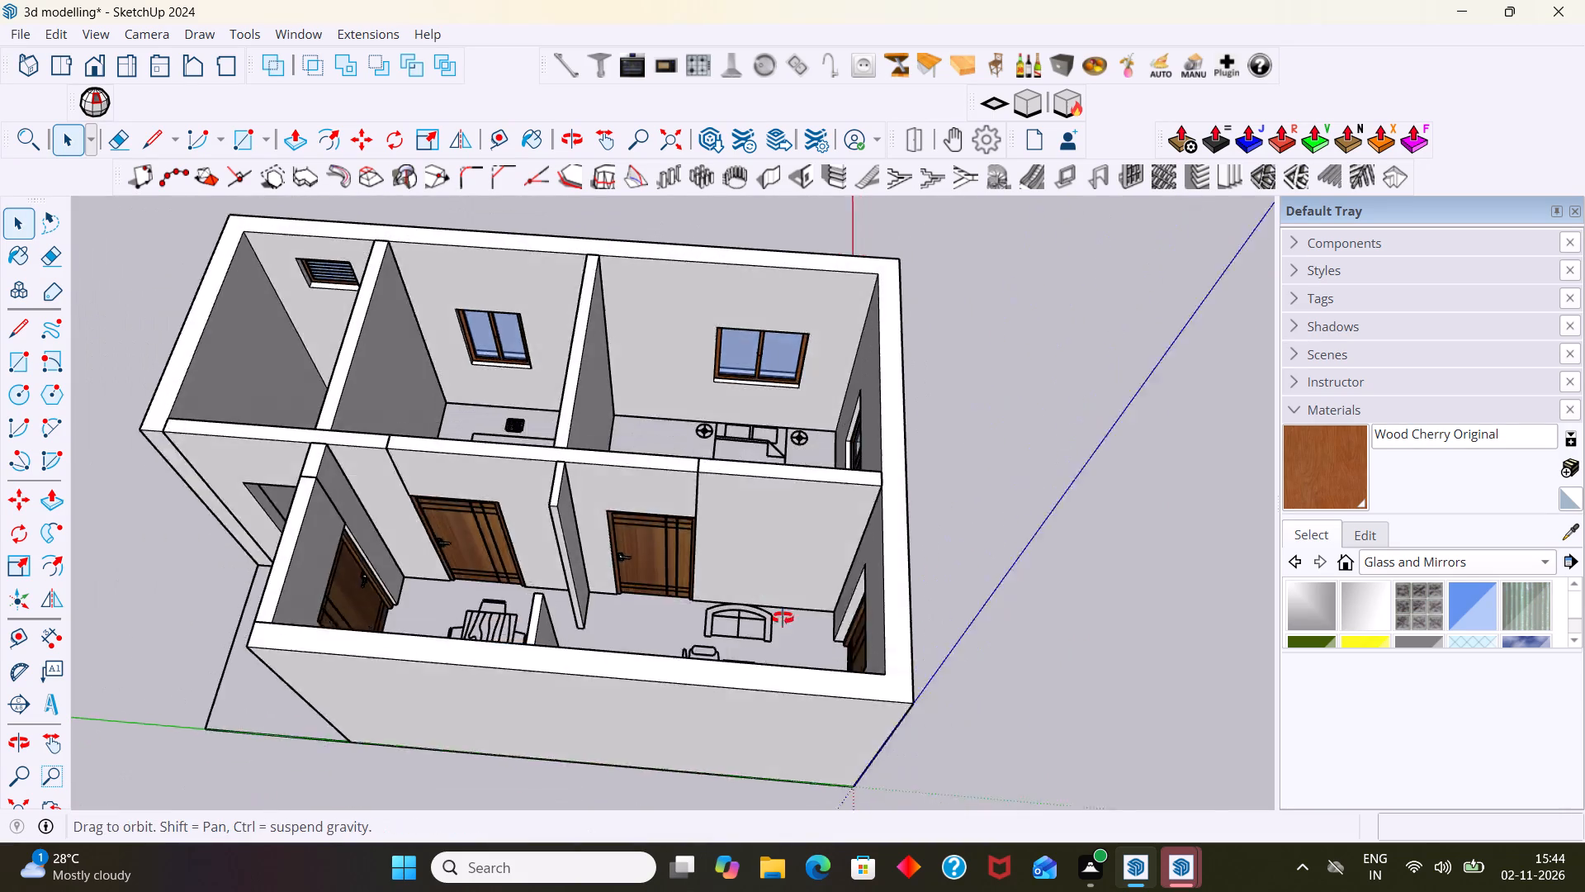
middle_drag(783, 618, 793, 657)
scroll(775, 411, up, 2)
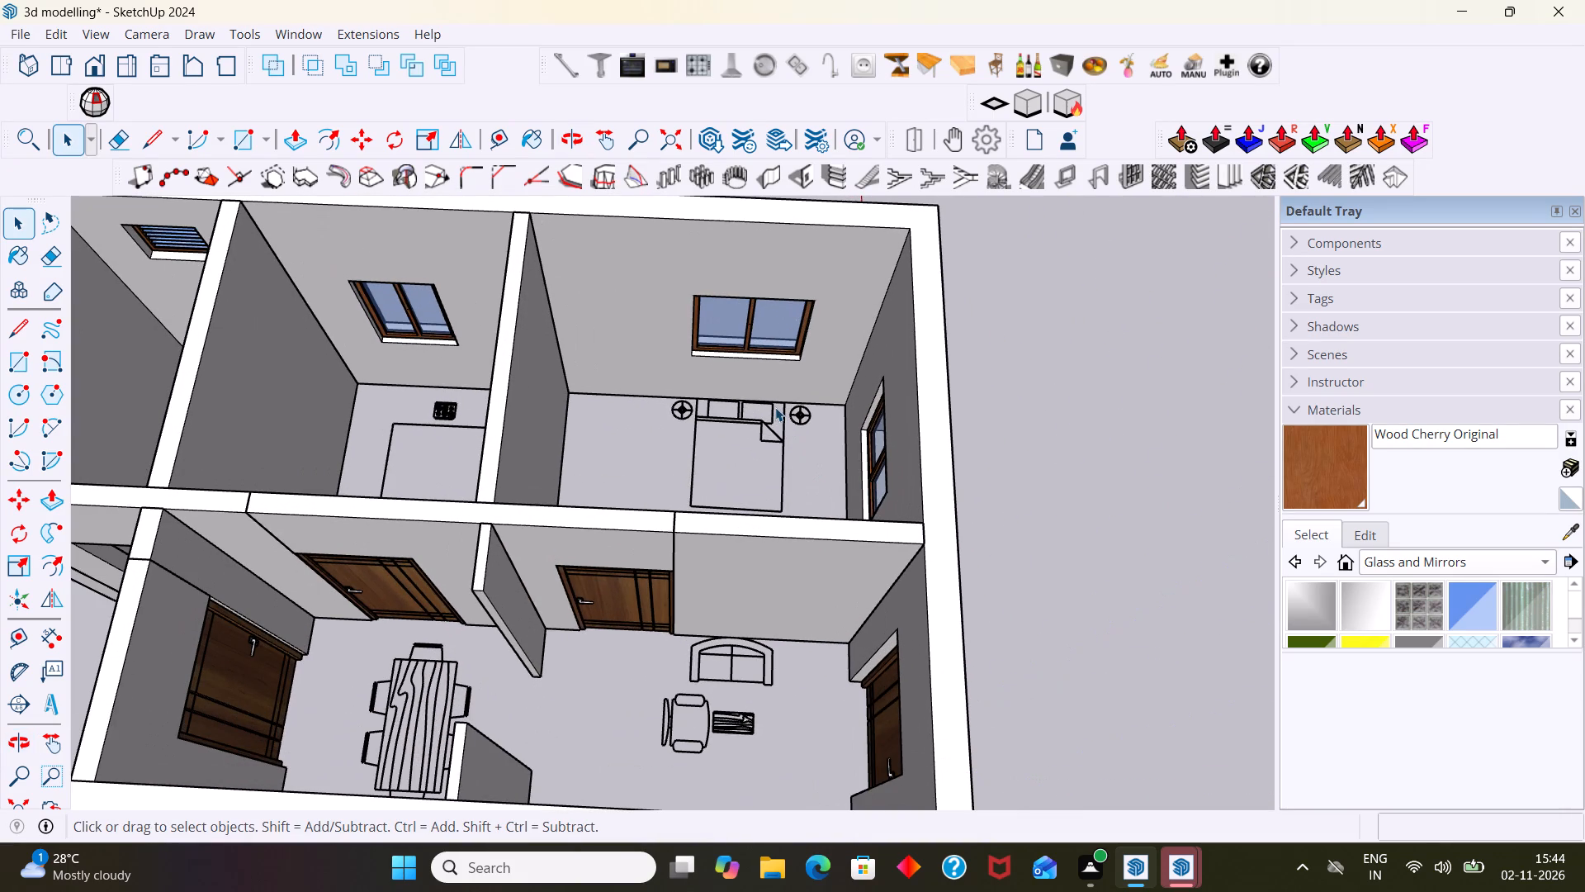
middle_drag(773, 406, 768, 399)
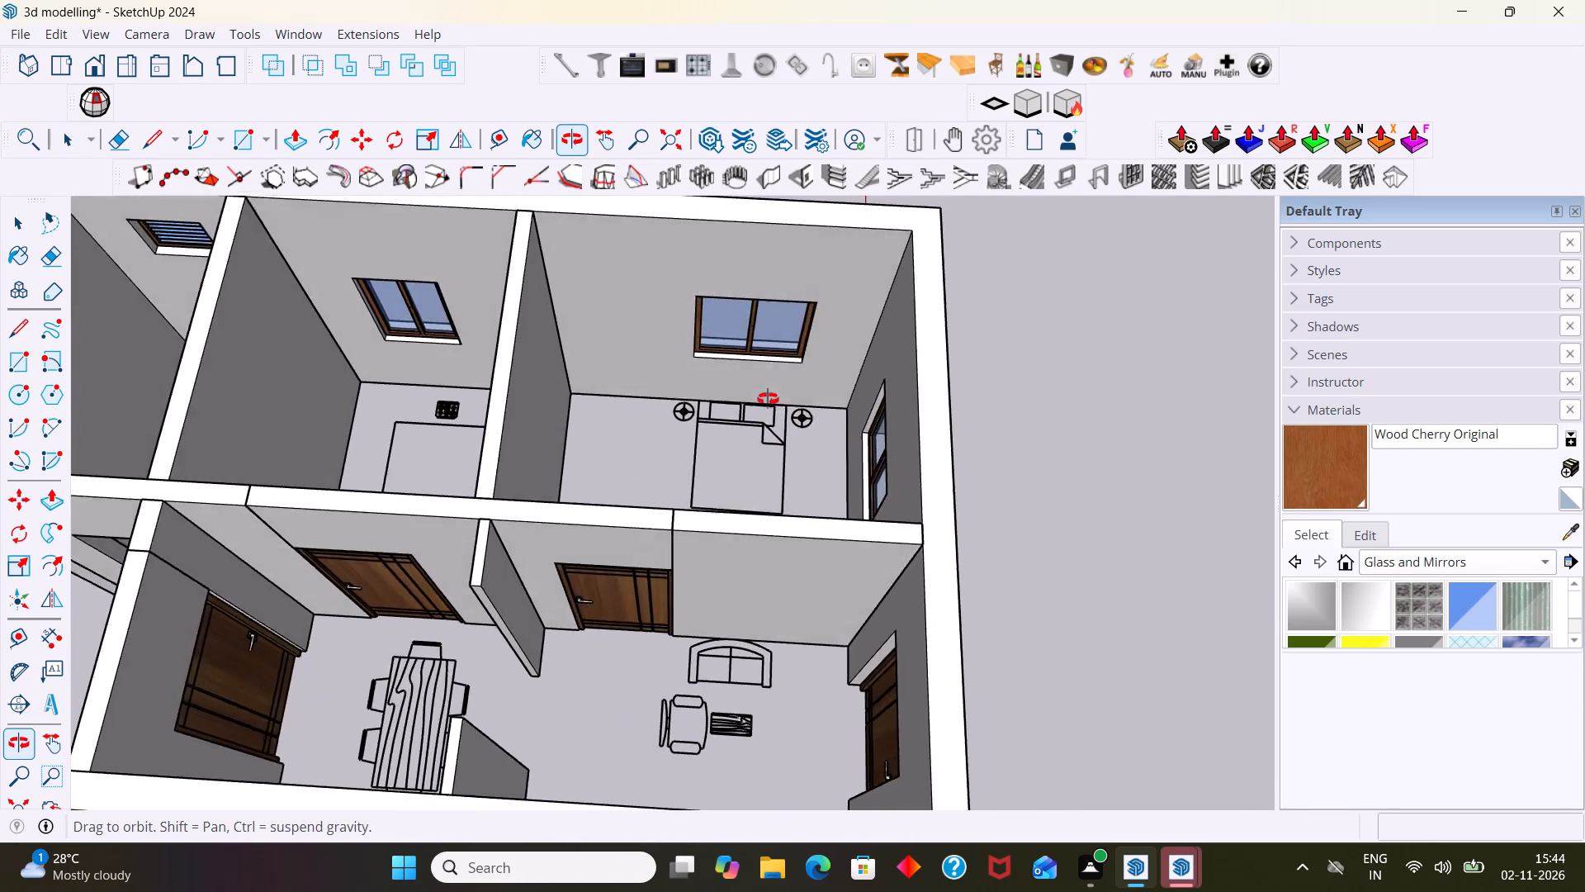
middle_drag(768, 399, 609, 390)
scroll(621, 386, down, 5)
middle_drag(624, 392, 730, 369)
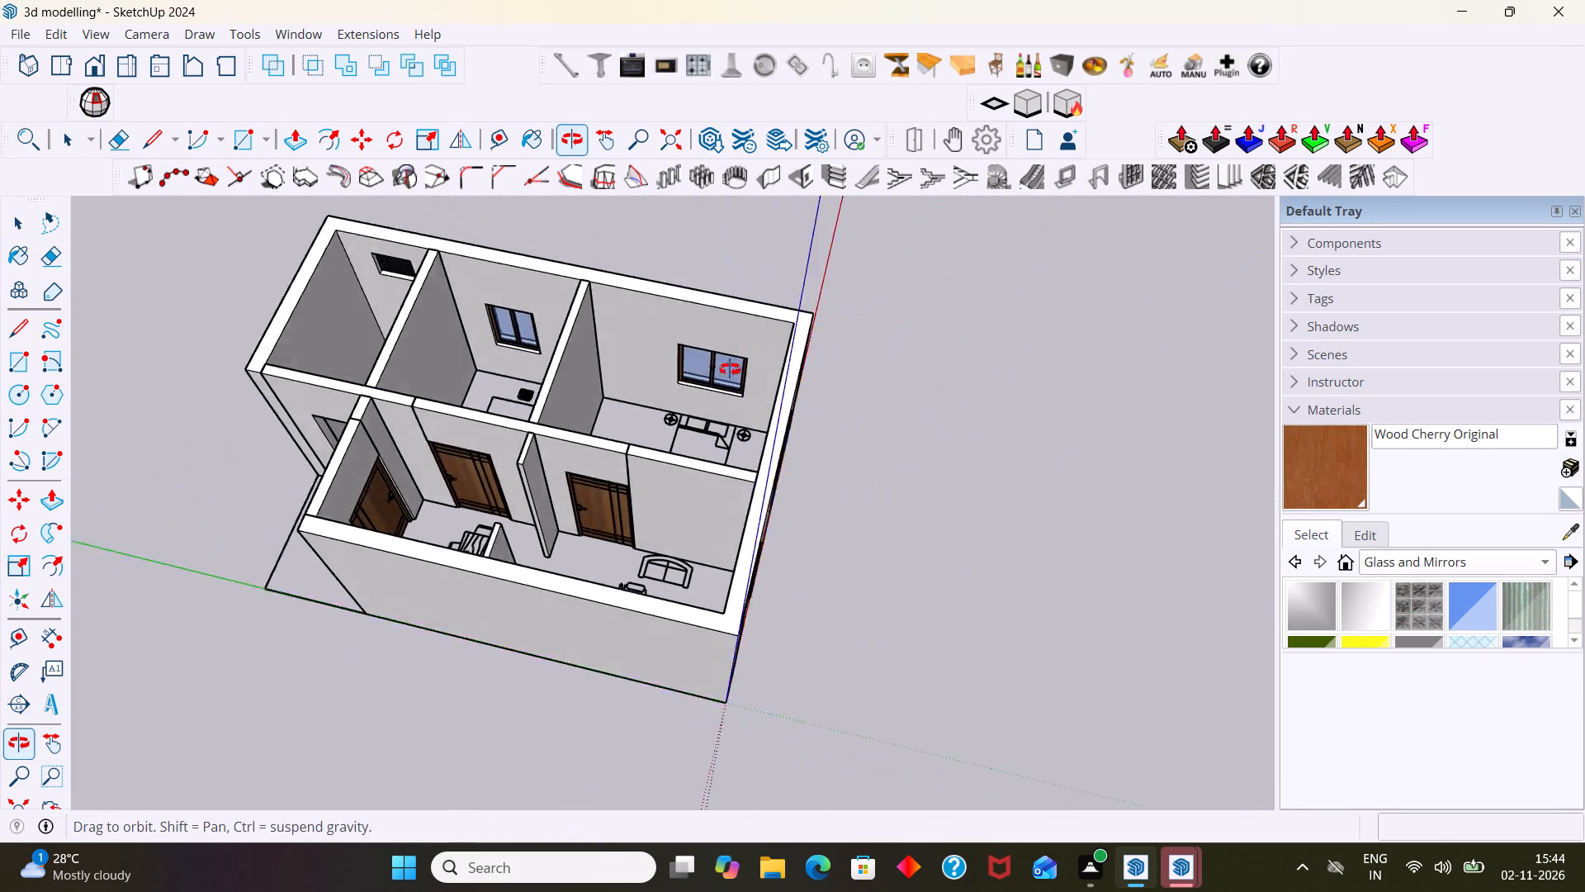
middle_drag(730, 369, 609, 303)
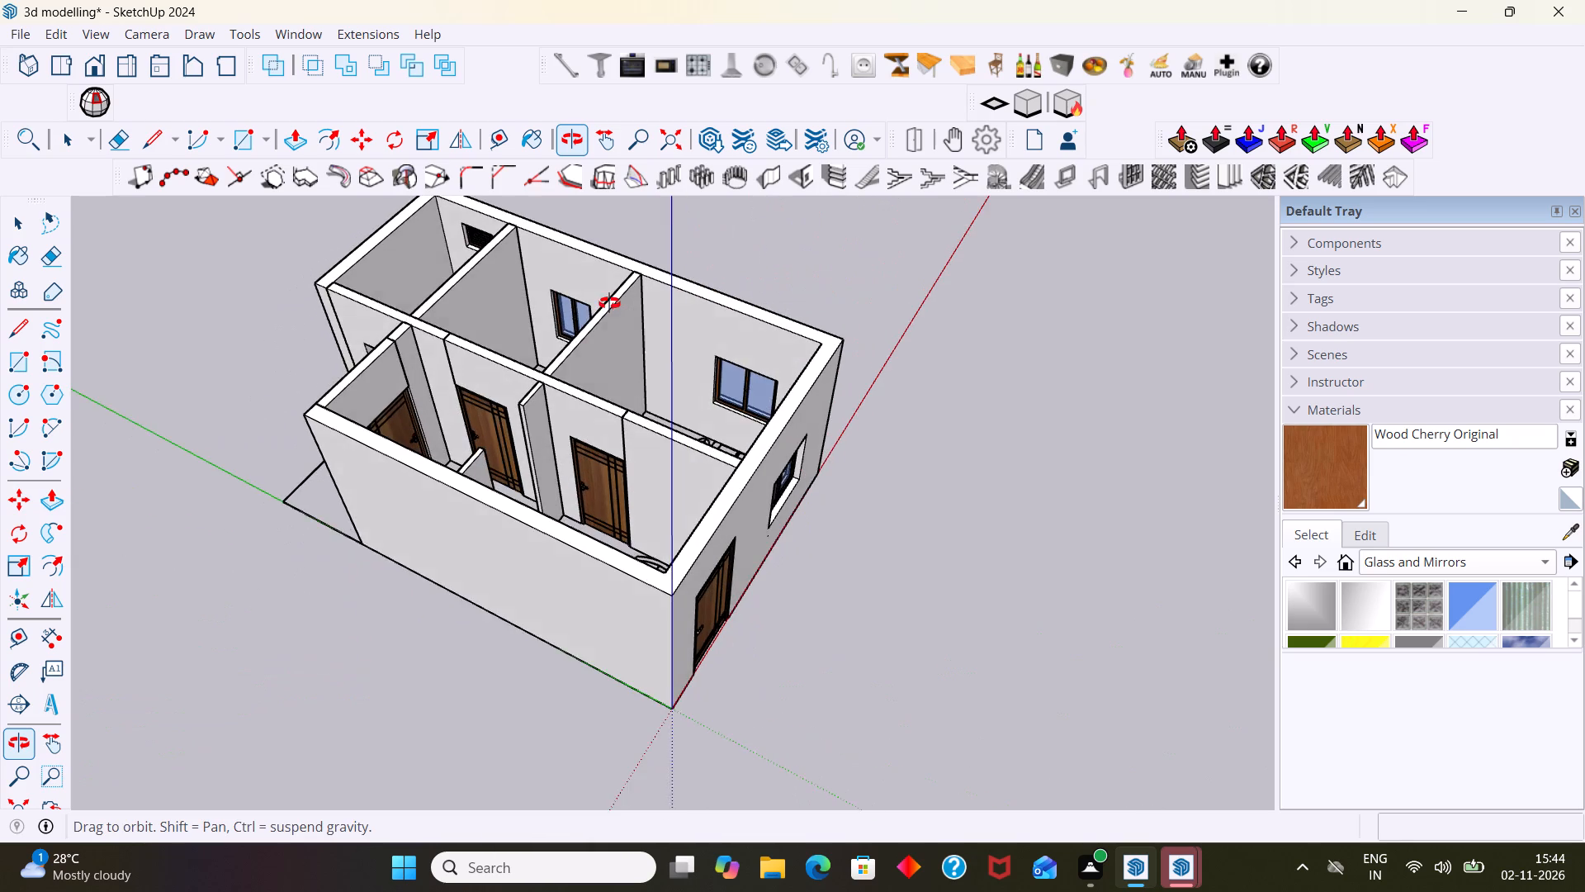
middle_drag(609, 303, 608, 303)
scroll(562, 351, up, 4)
scroll(546, 379, down, 5)
middle_drag(382, 471, 539, 435)
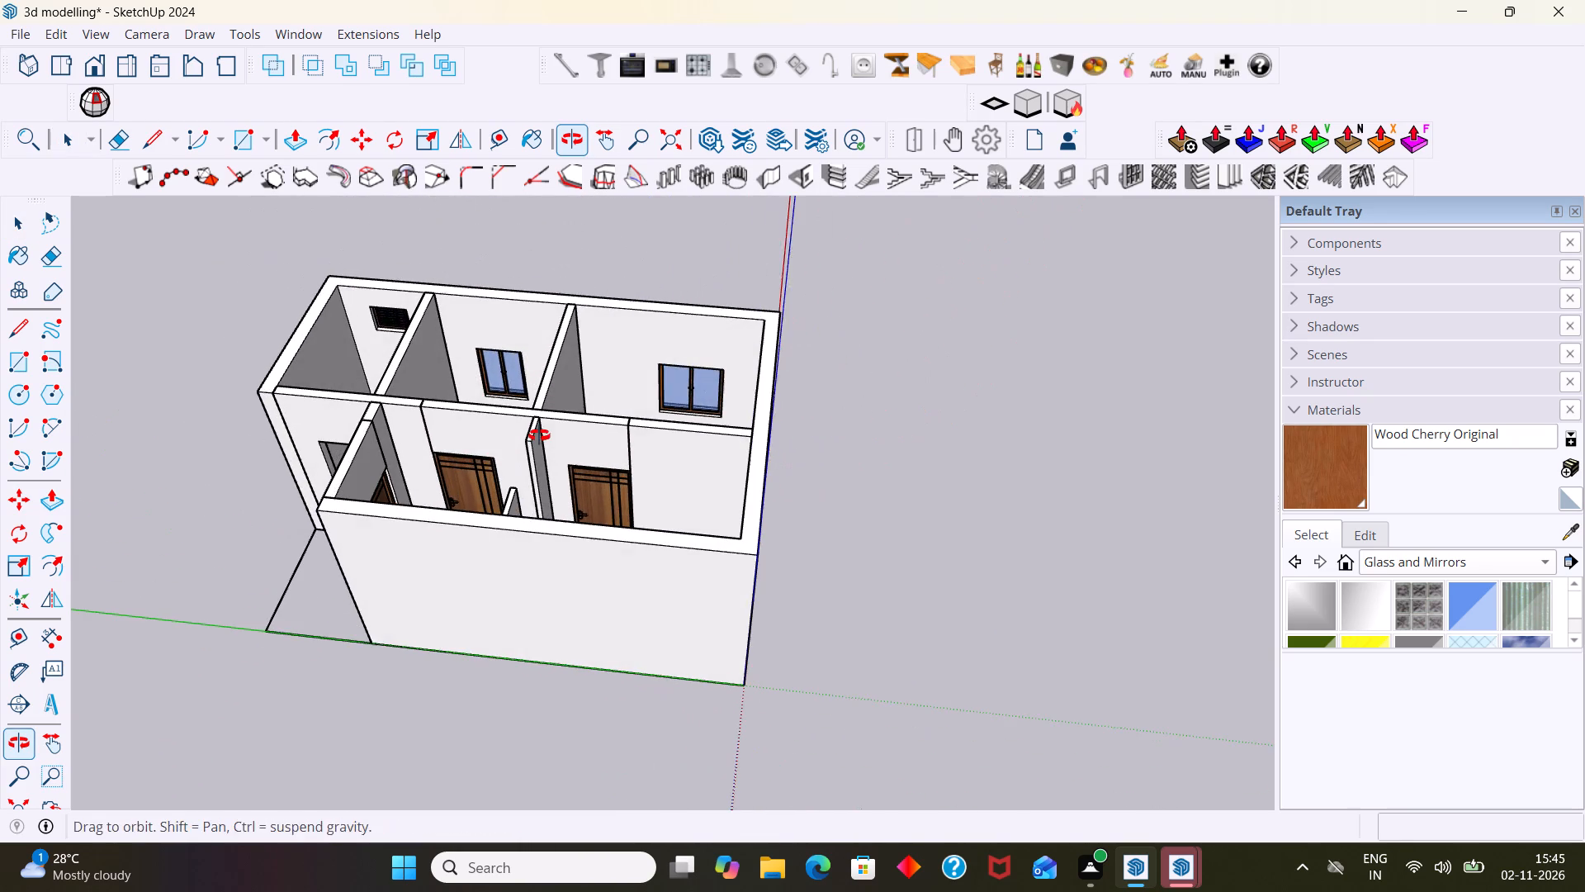
middle_drag(539, 435, 540, 434)
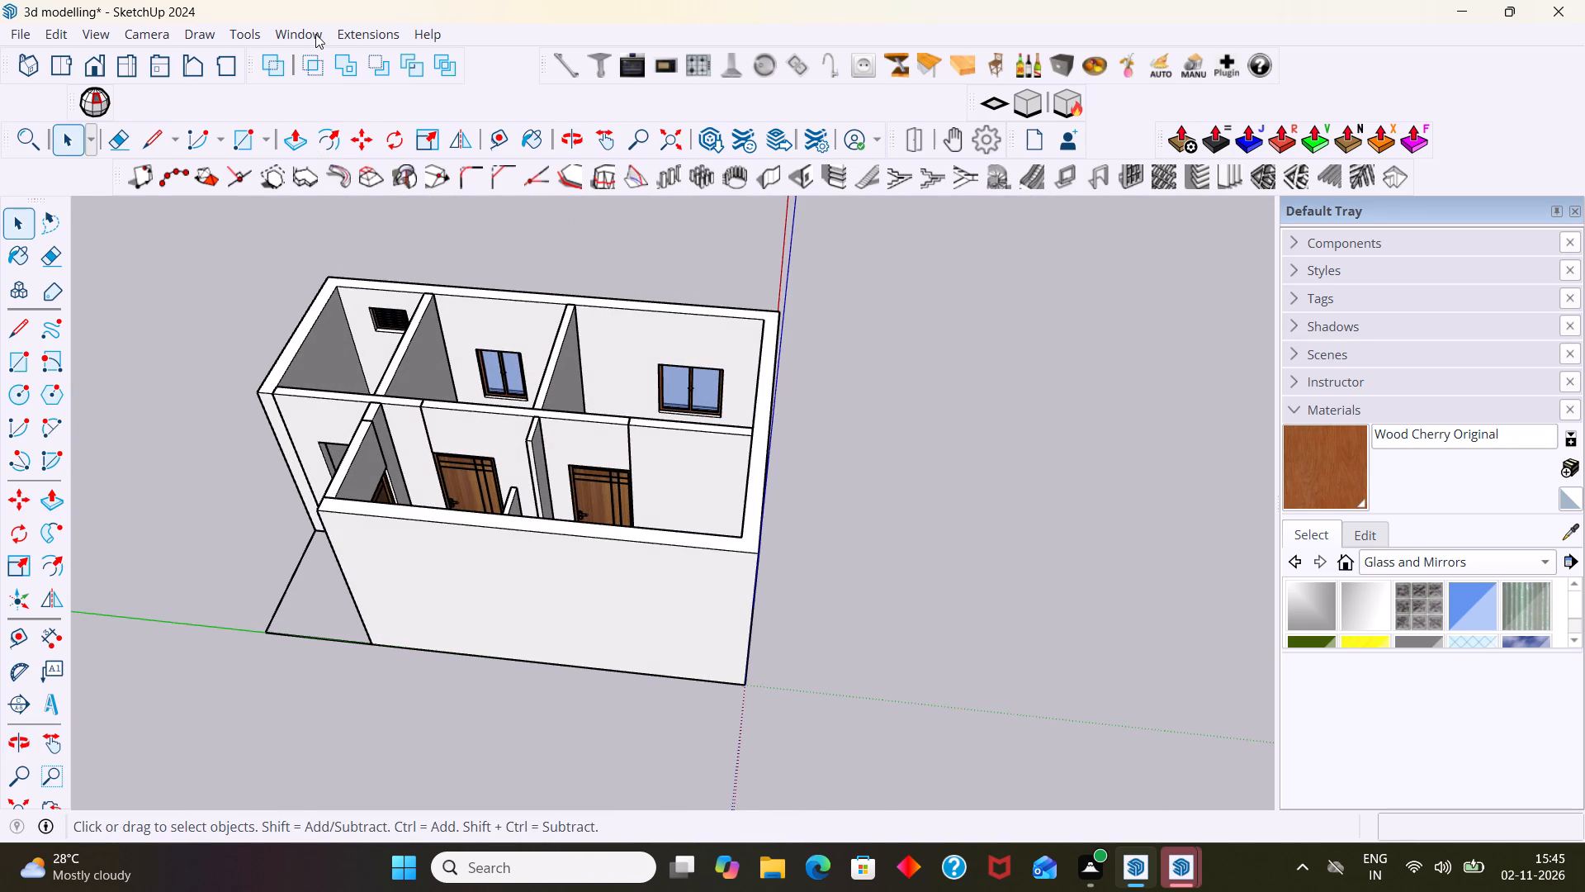
Search the 3D Warehouse models for "bed".
click(313, 34)
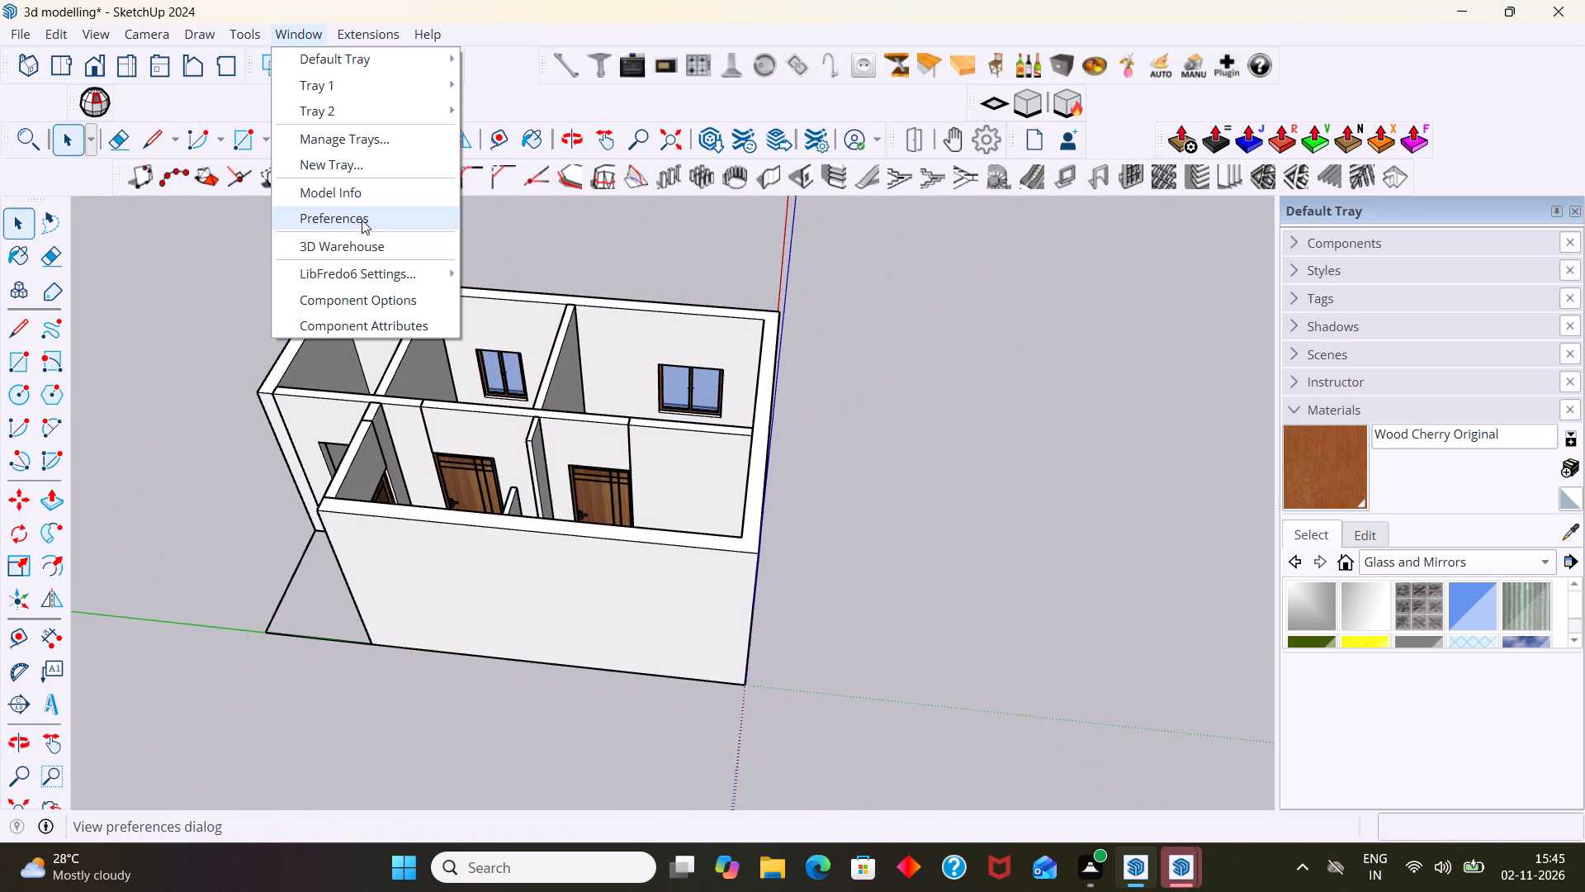
click(357, 251)
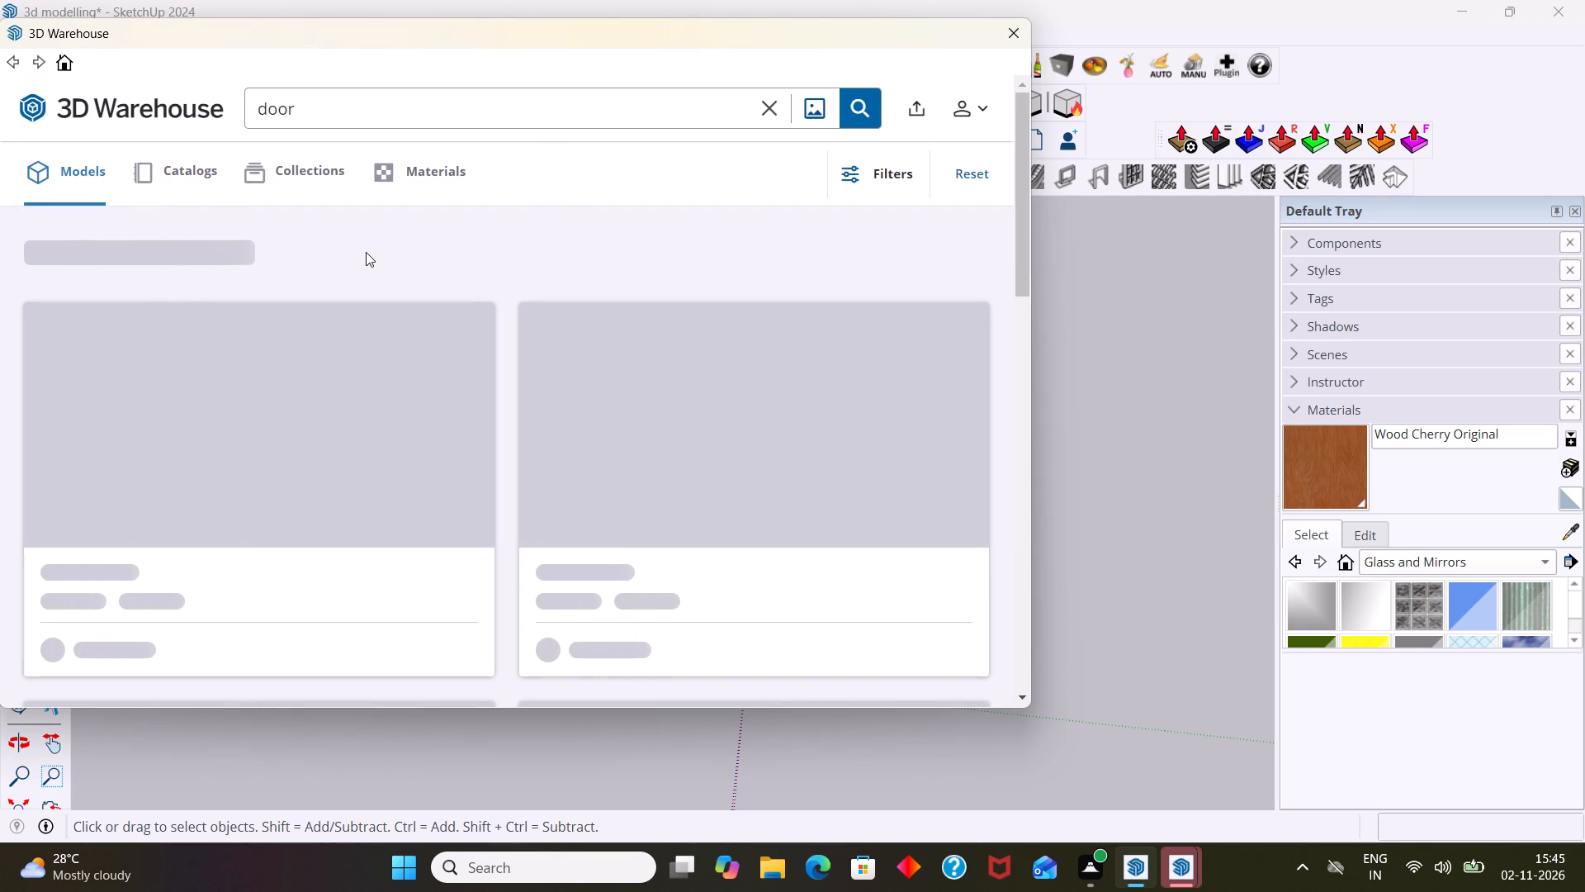
click(357, 116)
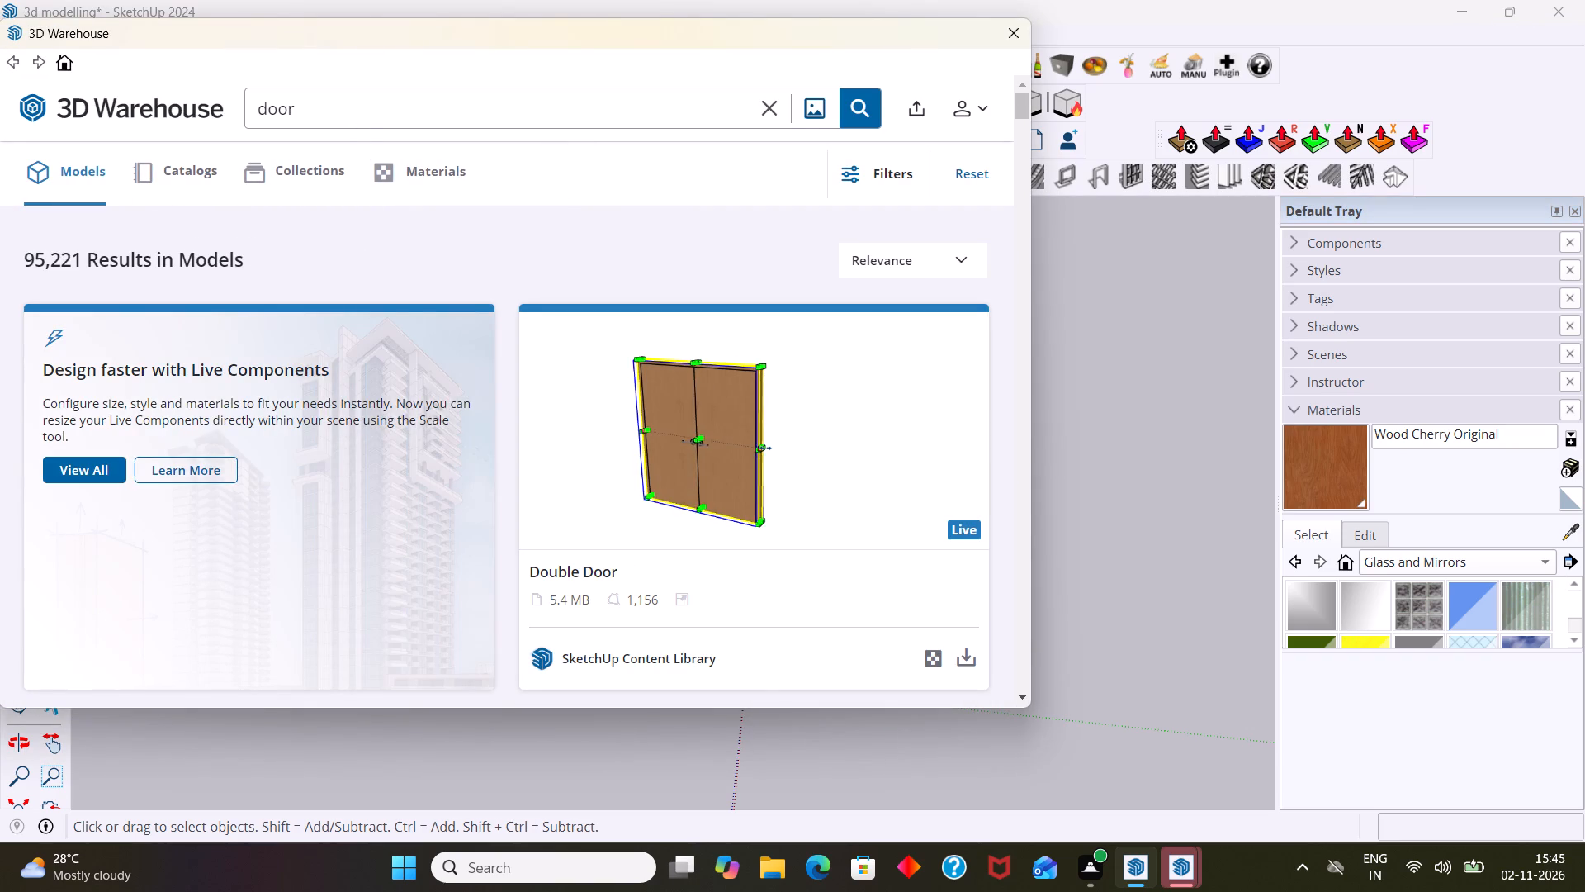
key(BackSpace)
key(BackSpace)
key(BackSpace)
key(BackSpace)
key(BackSpace)
key(BackSpace)
key(BackSpace)
key(BackSpace)
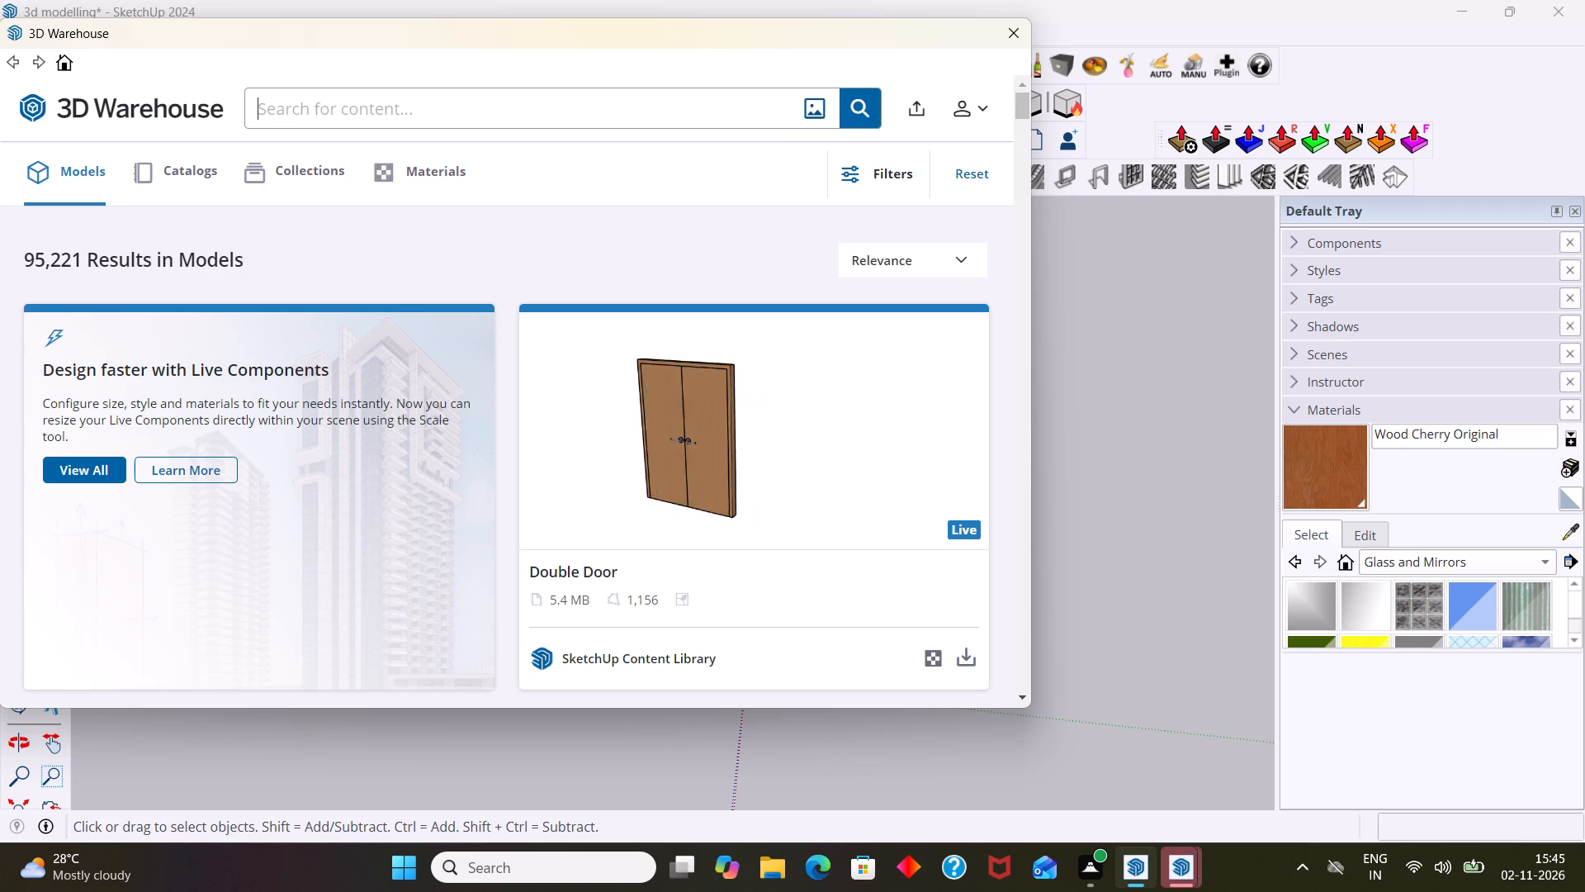
text(bed)
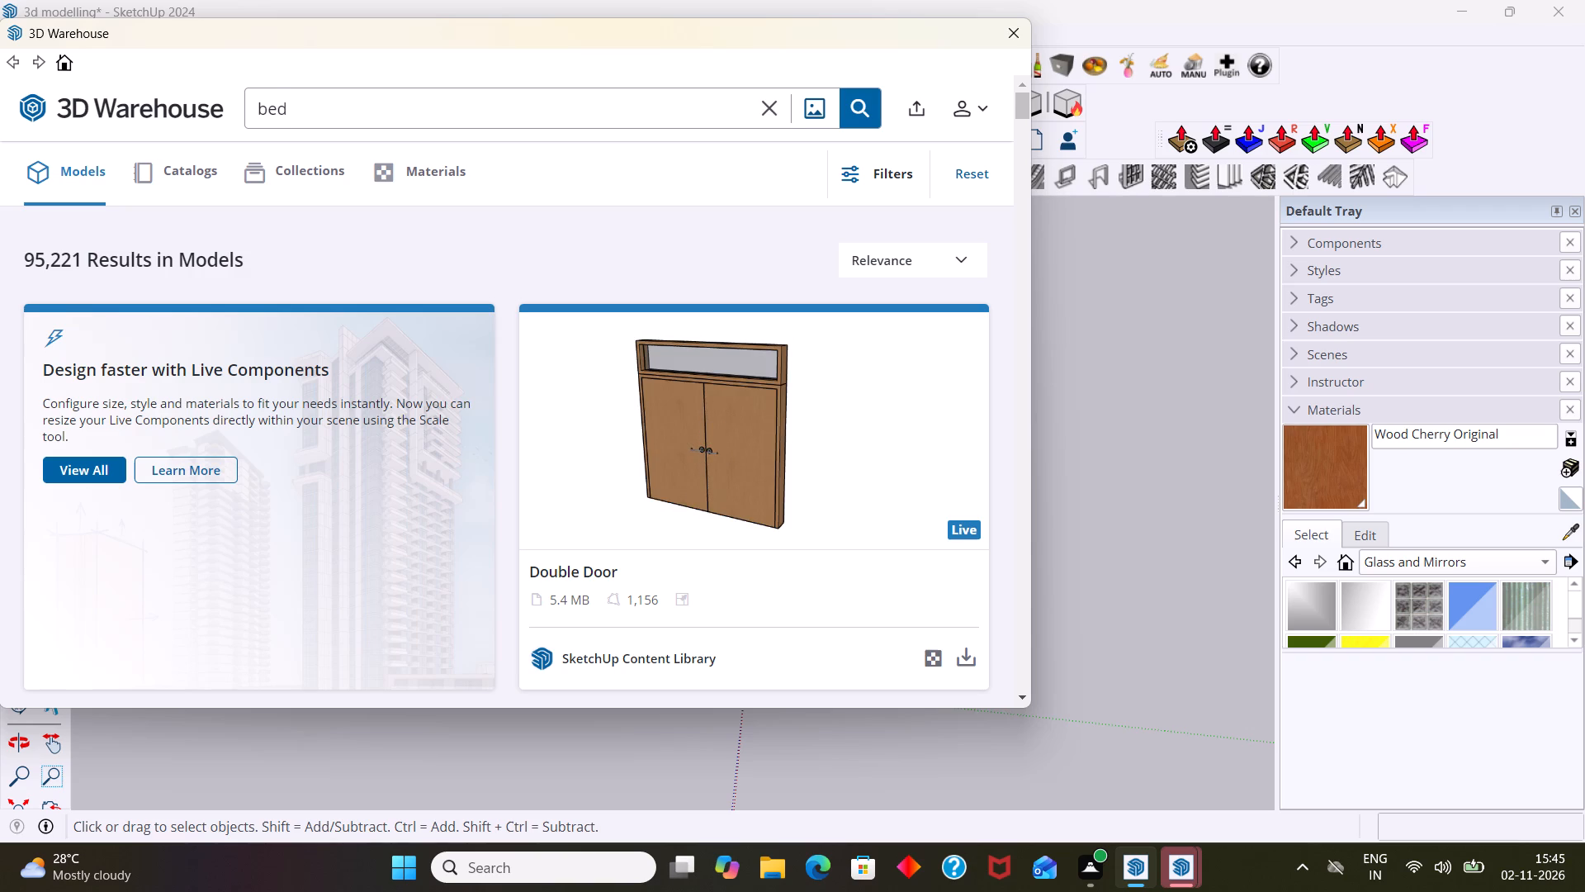
key(Return)
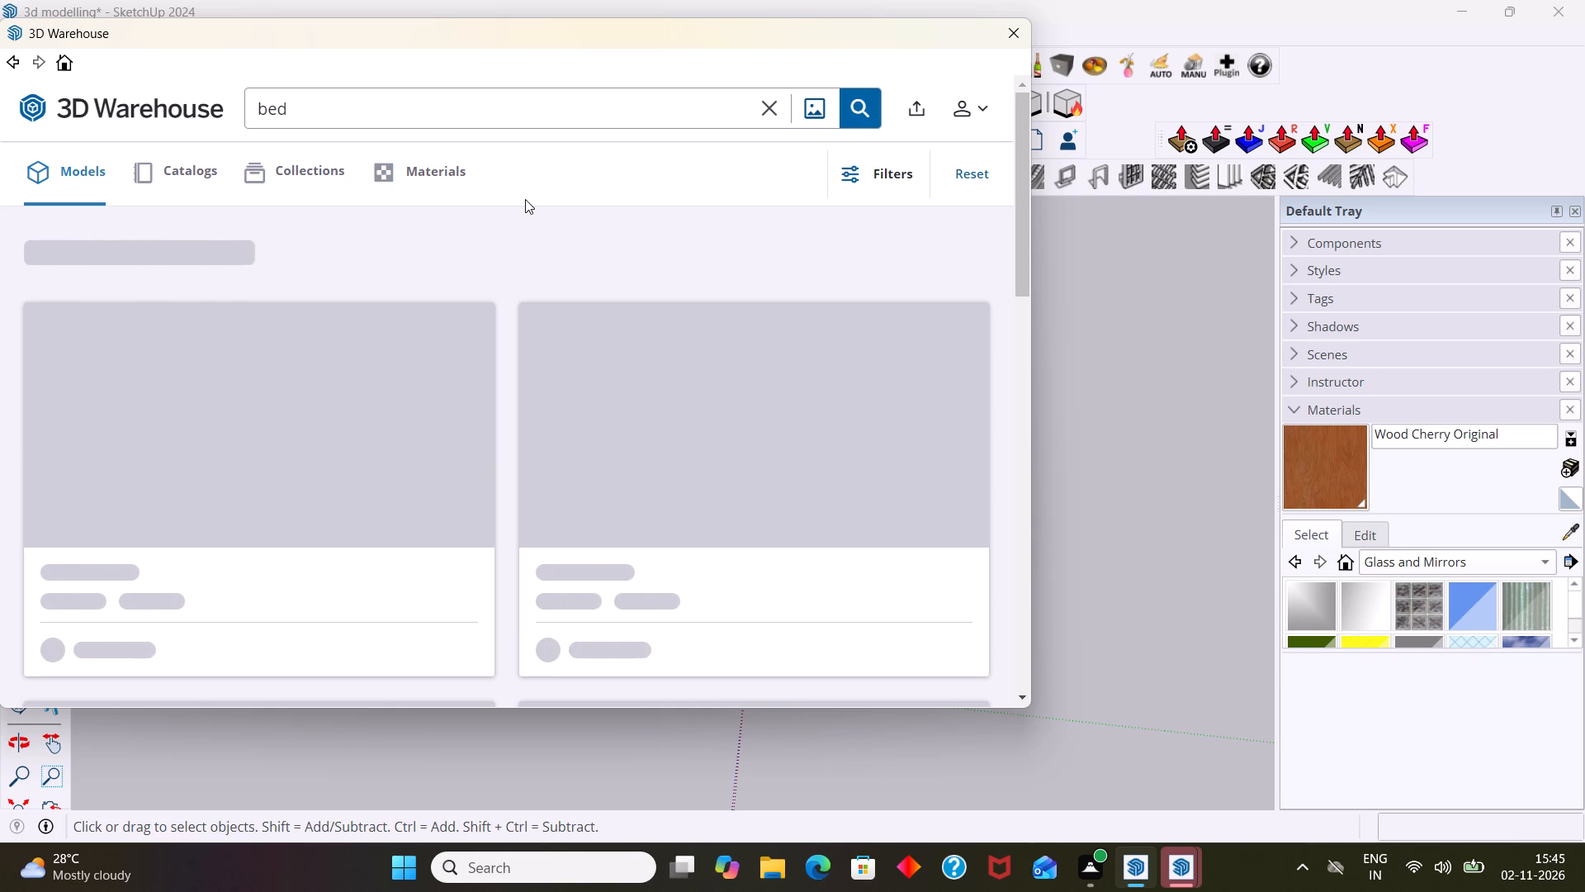
Load the 21 MB "bed" model with slatted headboard, side tables and hanging lamps, and place it outside the house beside the bedroom.
scroll(514, 270, down, 2)
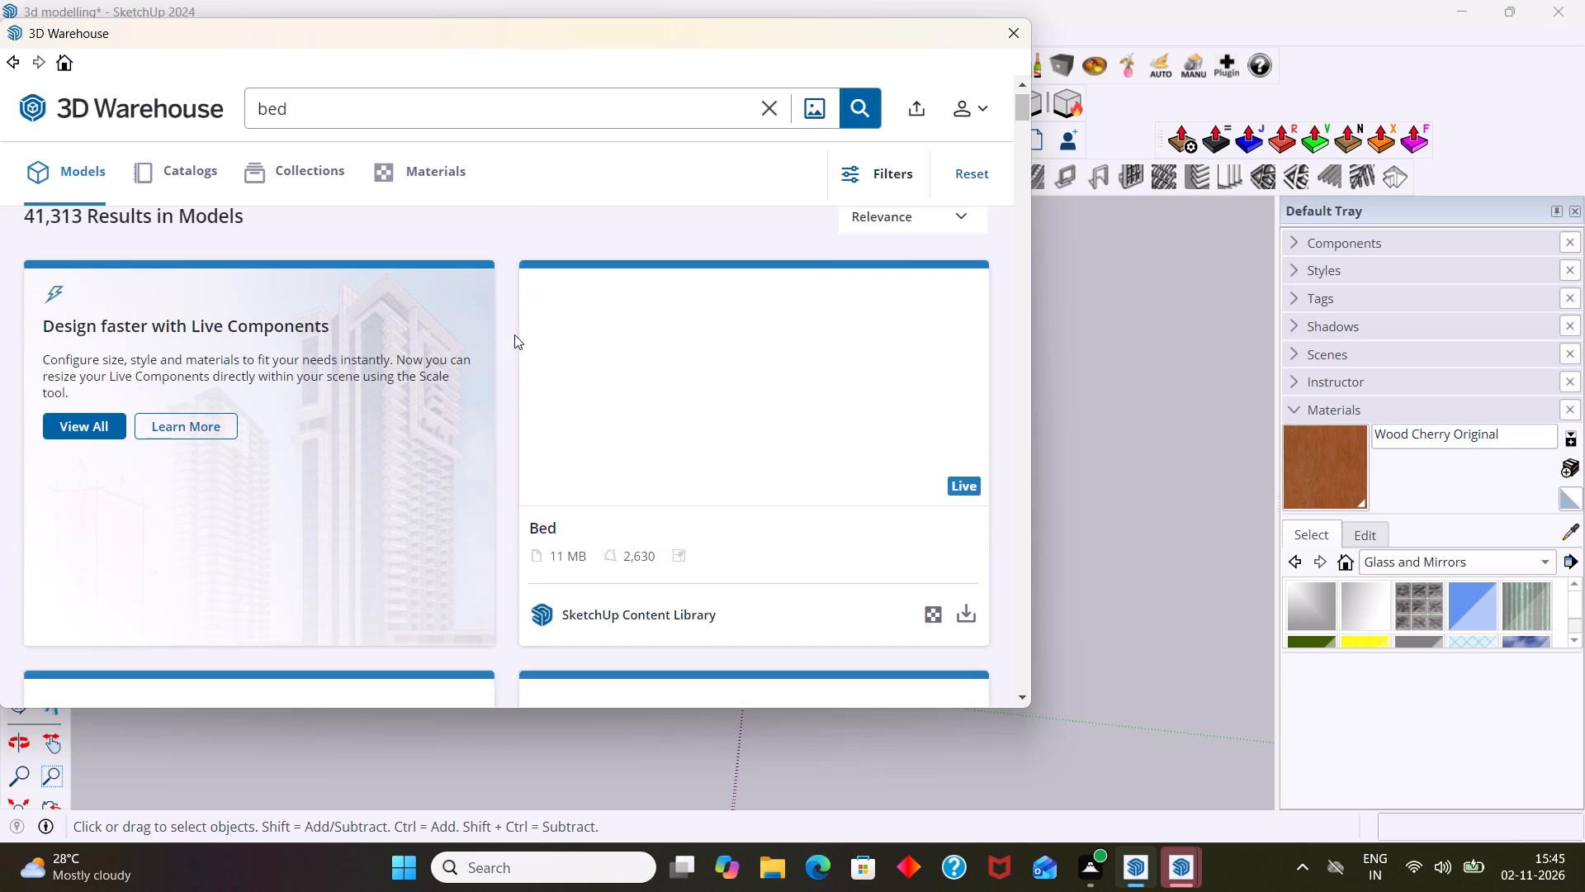
scroll(514, 334, down, 2)
scroll(526, 383, up, 3)
scroll(627, 387, down, 4)
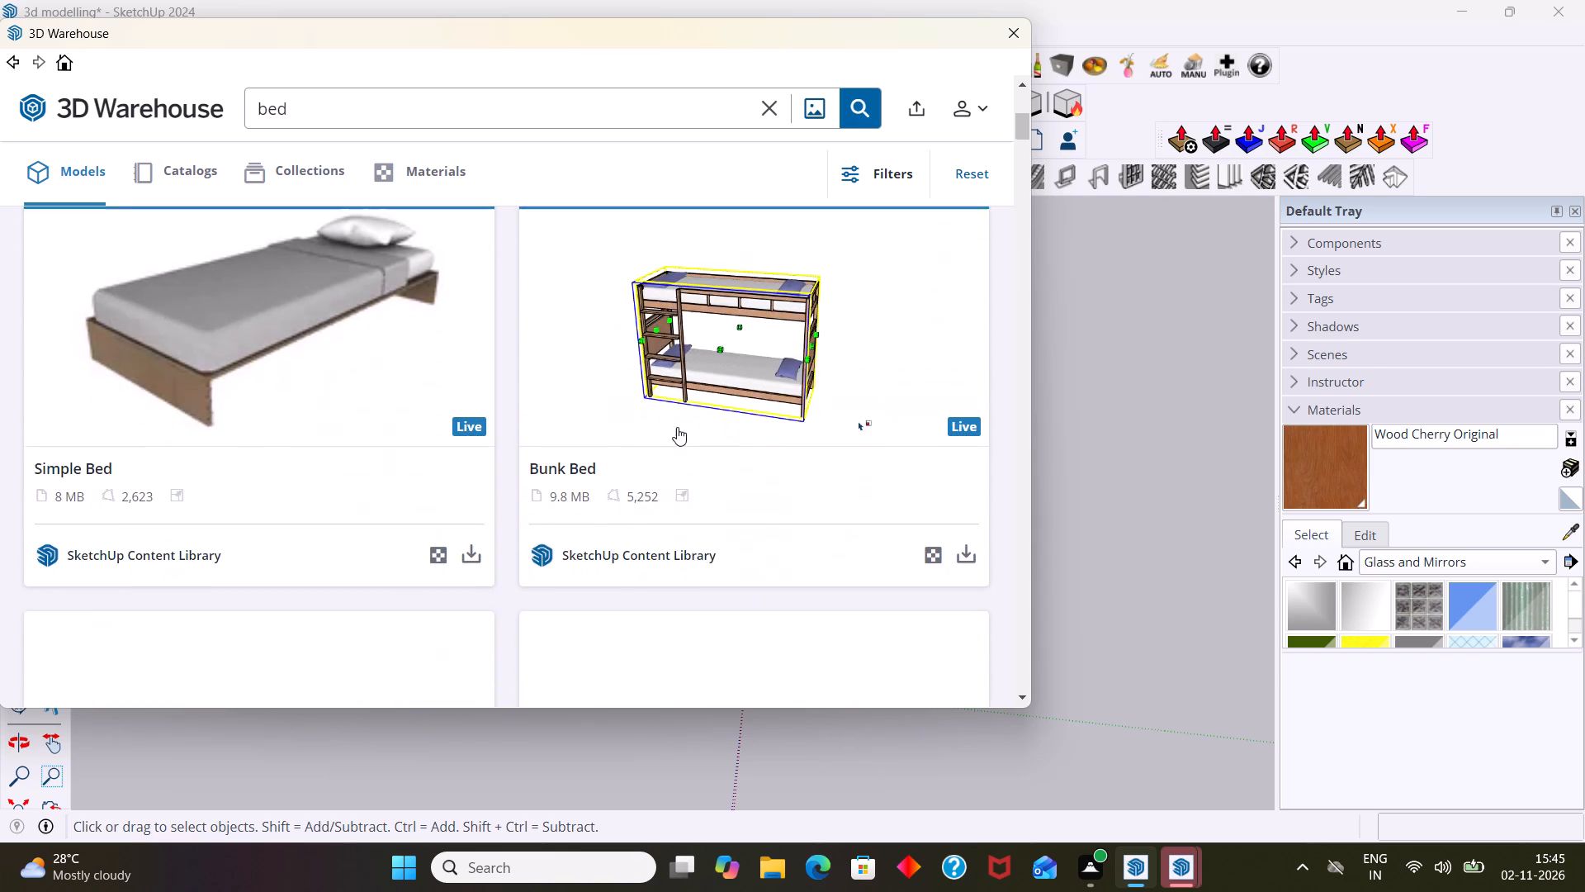
scroll(663, 431, down, 4)
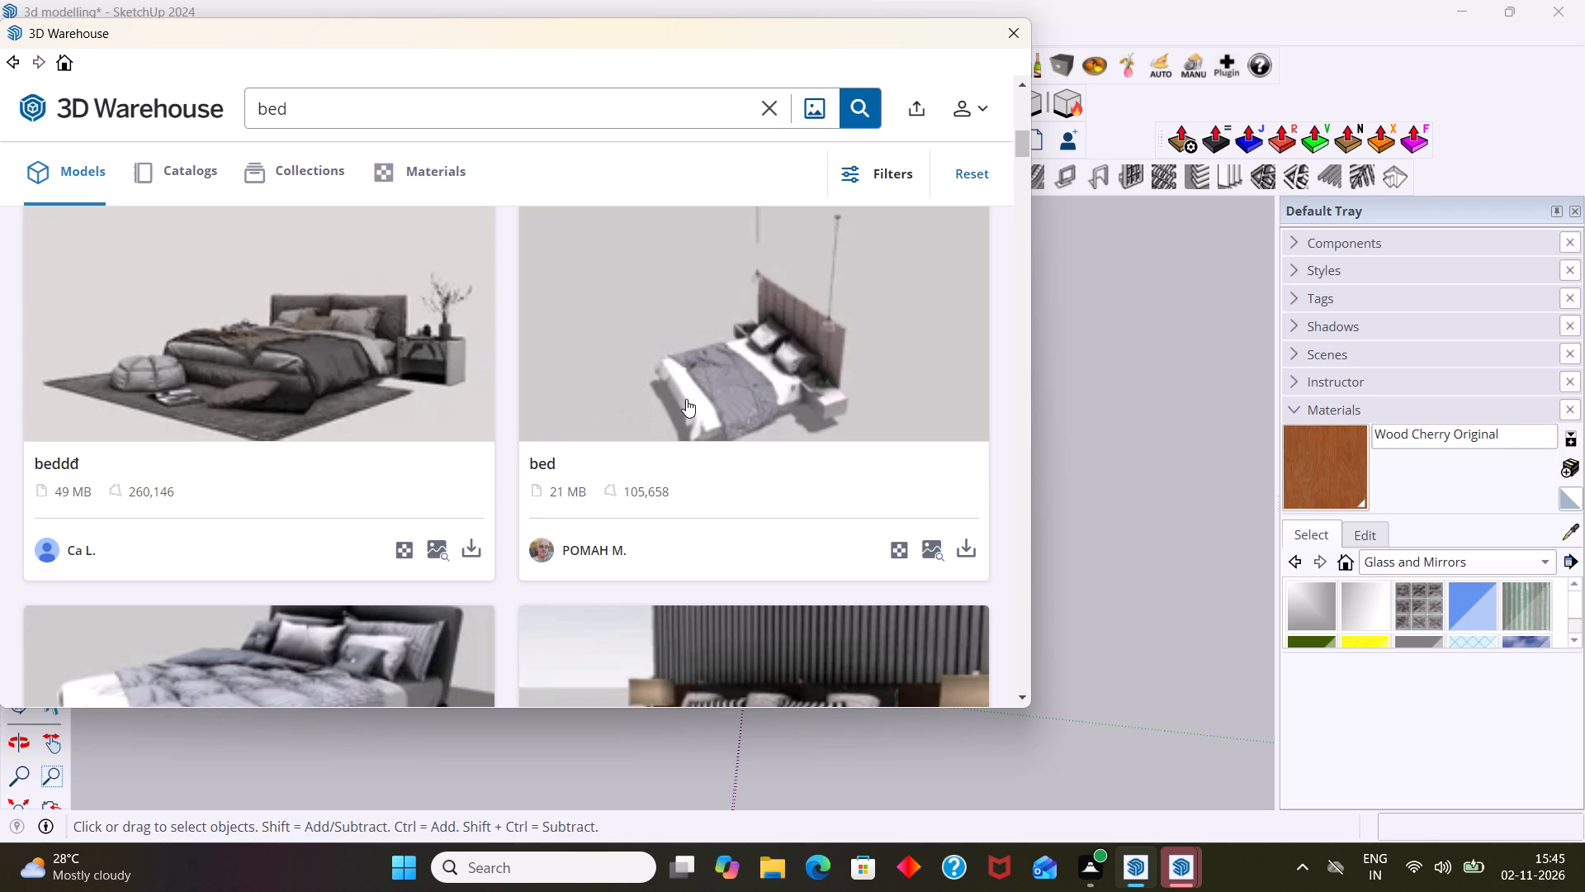
scroll(773, 434, down, 2)
scroll(773, 434, up, 1)
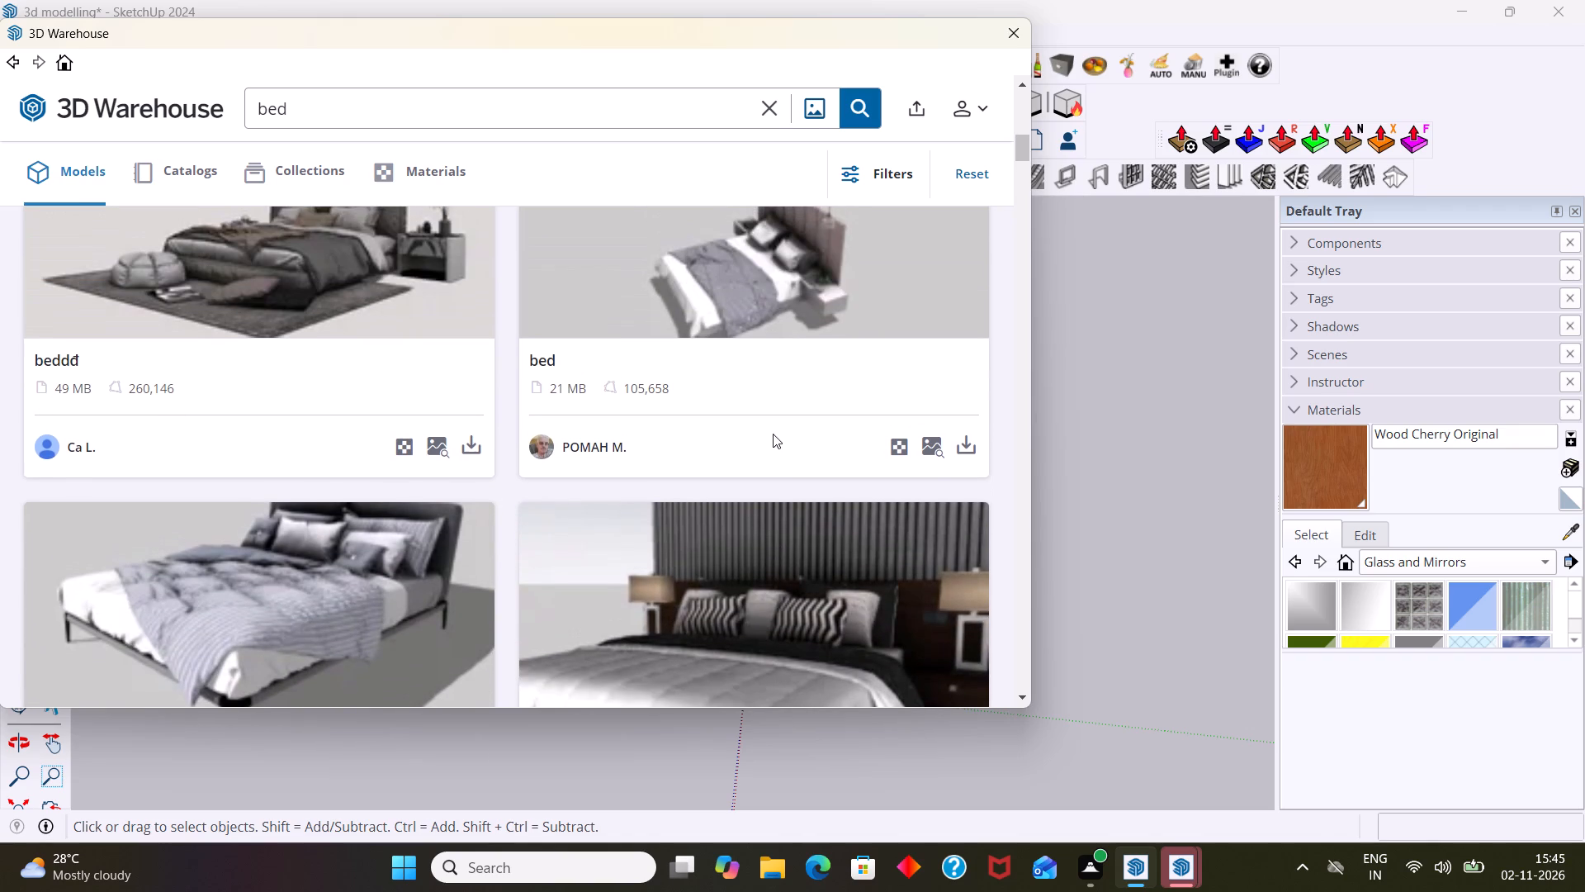
click(968, 438)
click(466, 394)
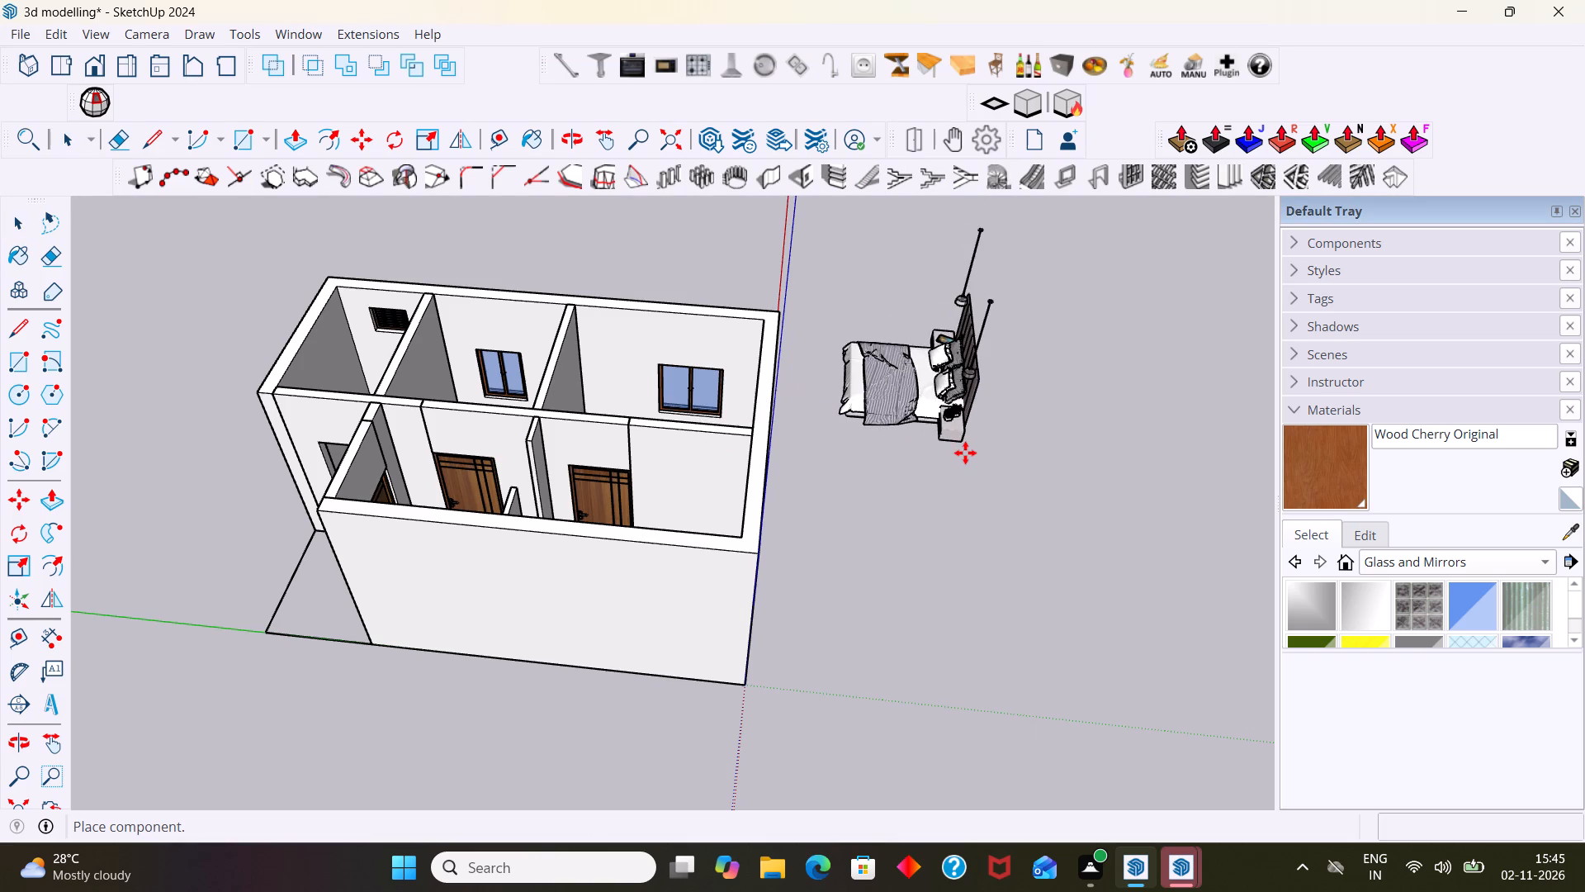
scroll(969, 458, up, 5)
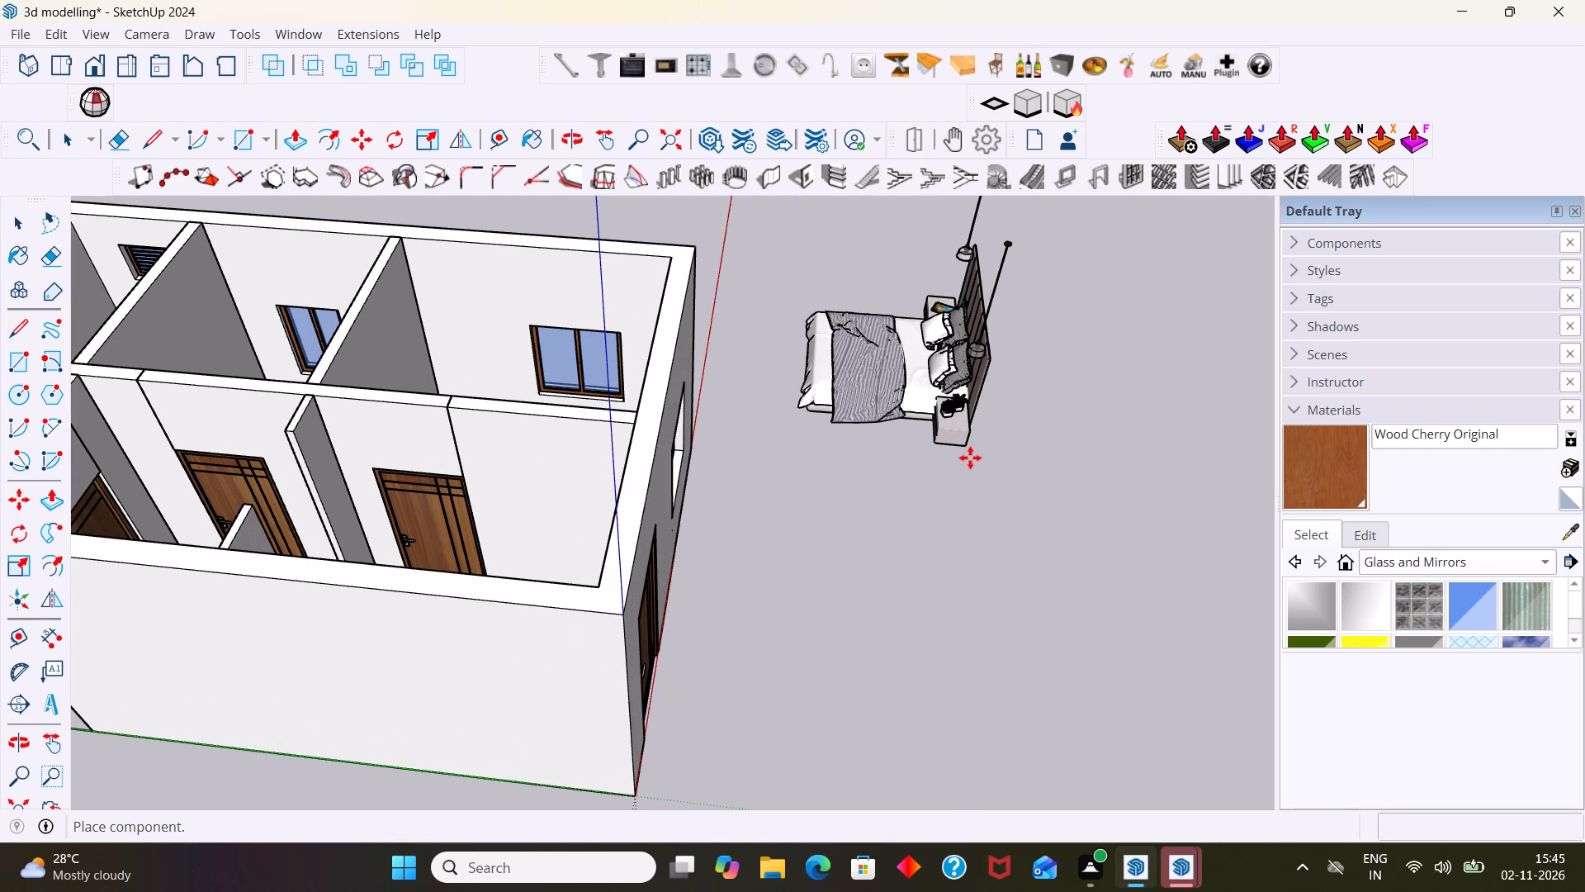
key(space)
scroll(1024, 453, down, 4)
click(1080, 469)
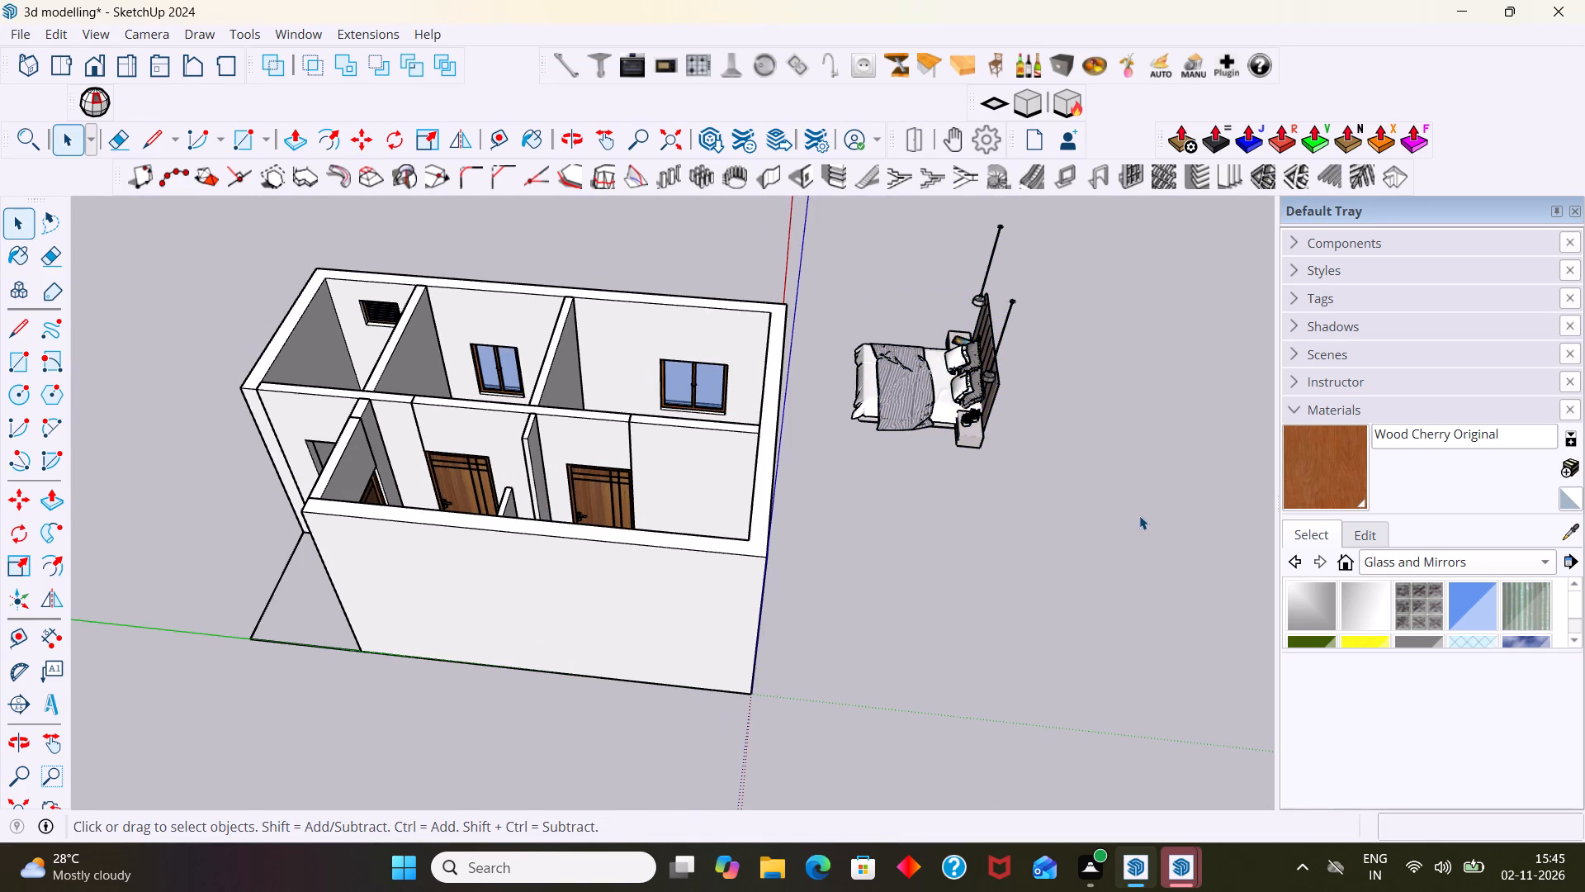
shift+middle_drag(1187, 482, 1114, 638)
scroll(995, 358, up, 5)
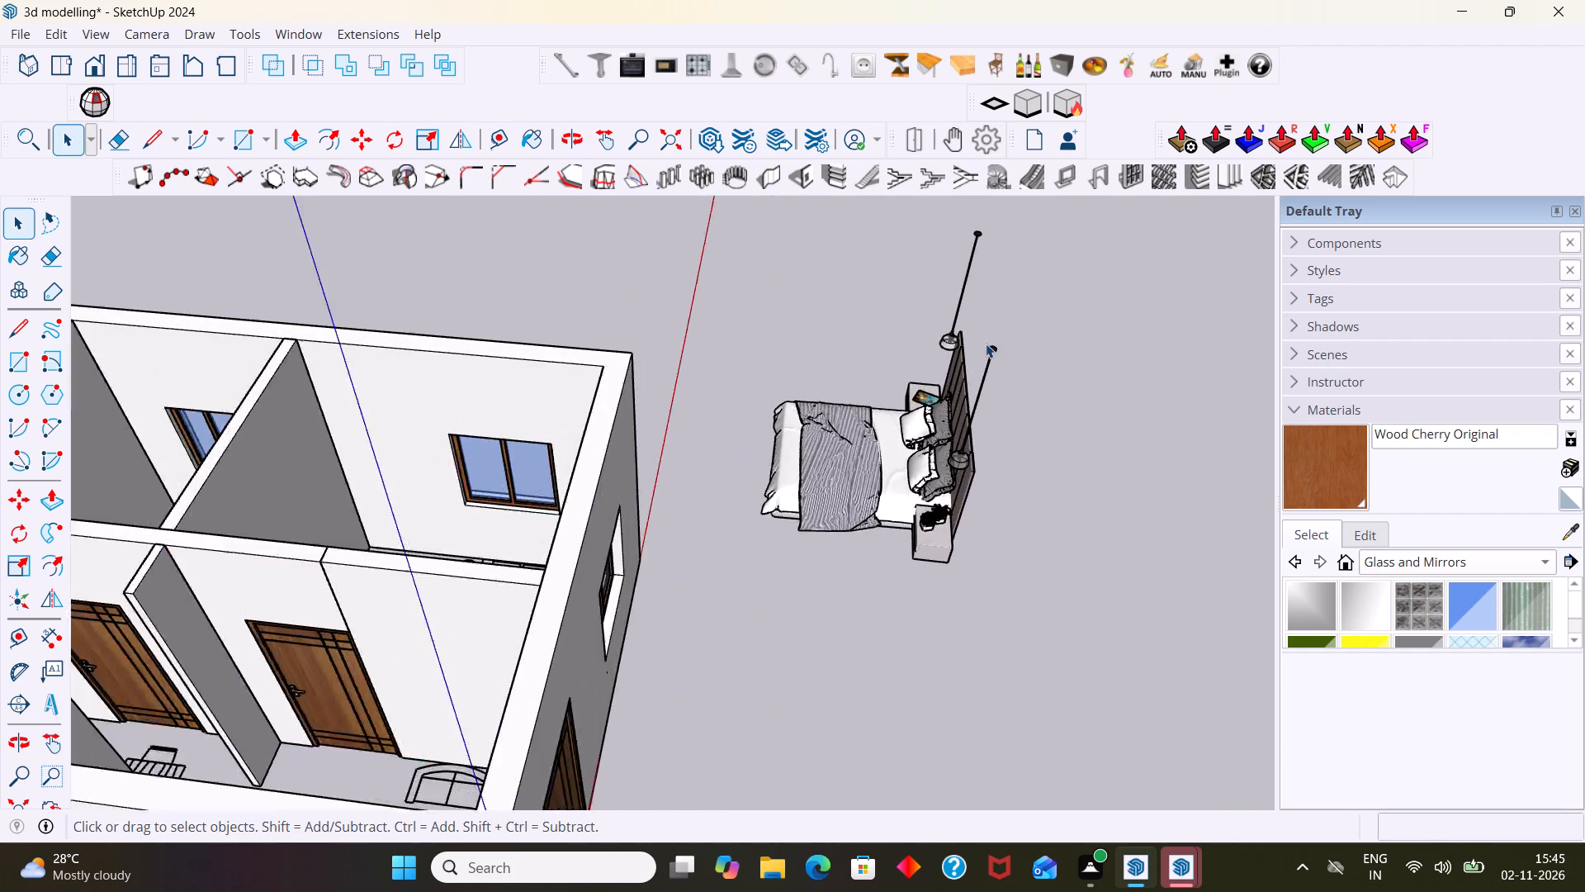
Open the bed model outside the house for editing, down to the nested group that contains the two hanging lamps.
scroll(986, 344, up, 7)
middle_drag(948, 350, 1087, 317)
scroll(952, 323, up, 3)
middle_drag(905, 344, 1143, 297)
scroll(1128, 306, up, 1)
scroll(1046, 314, down, 3)
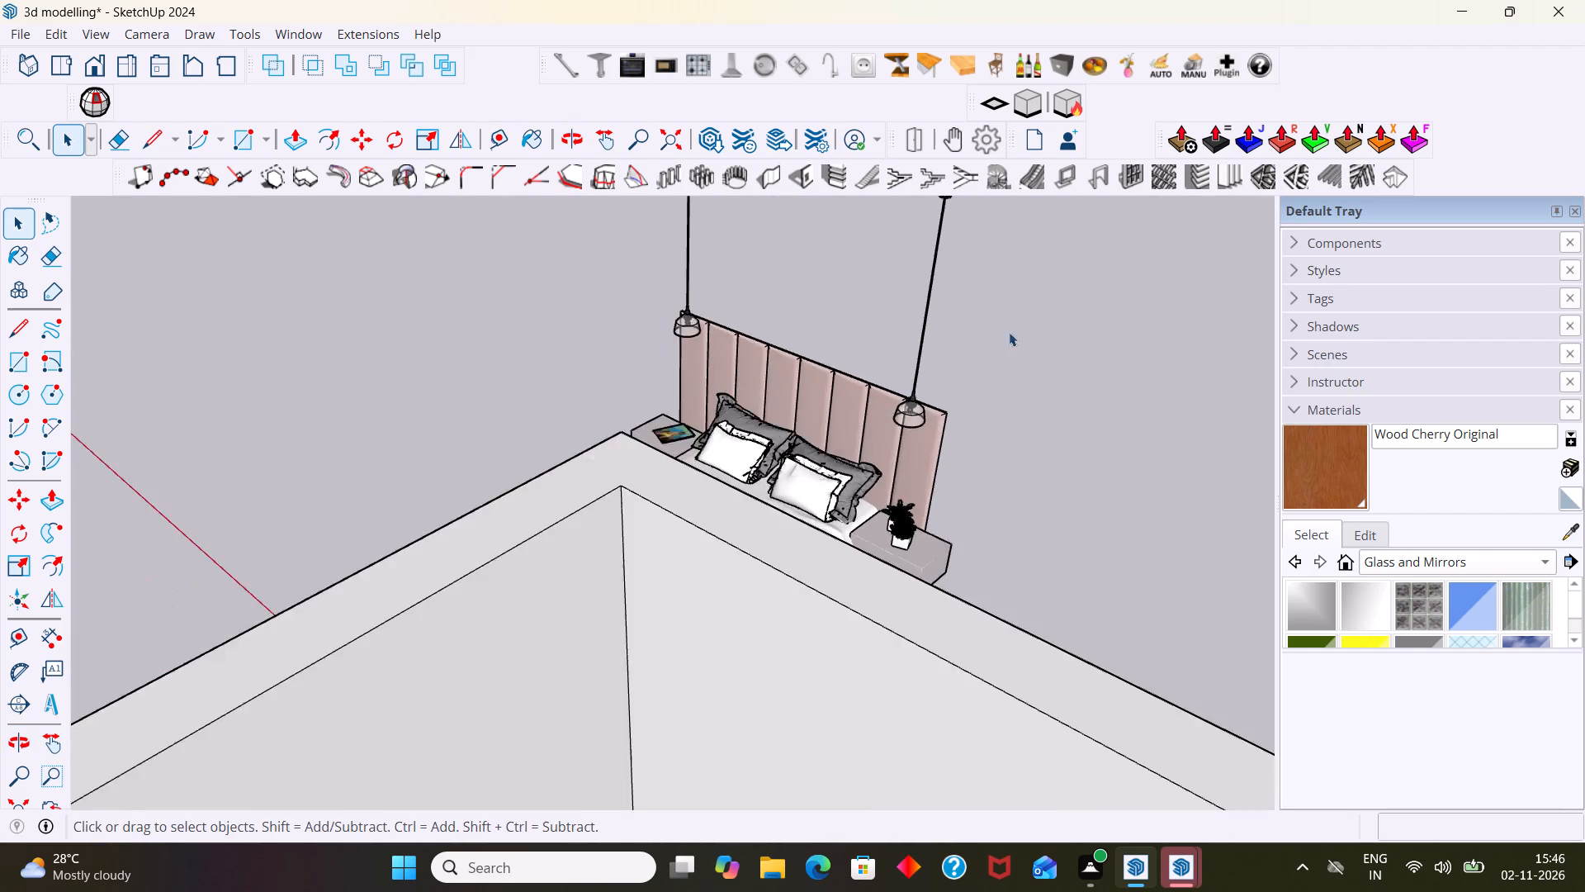
scroll(1009, 332, down, 6)
middle_drag(961, 334, 1153, 371)
scroll(647, 329, up, 5)
middle_drag(636, 351, 783, 505)
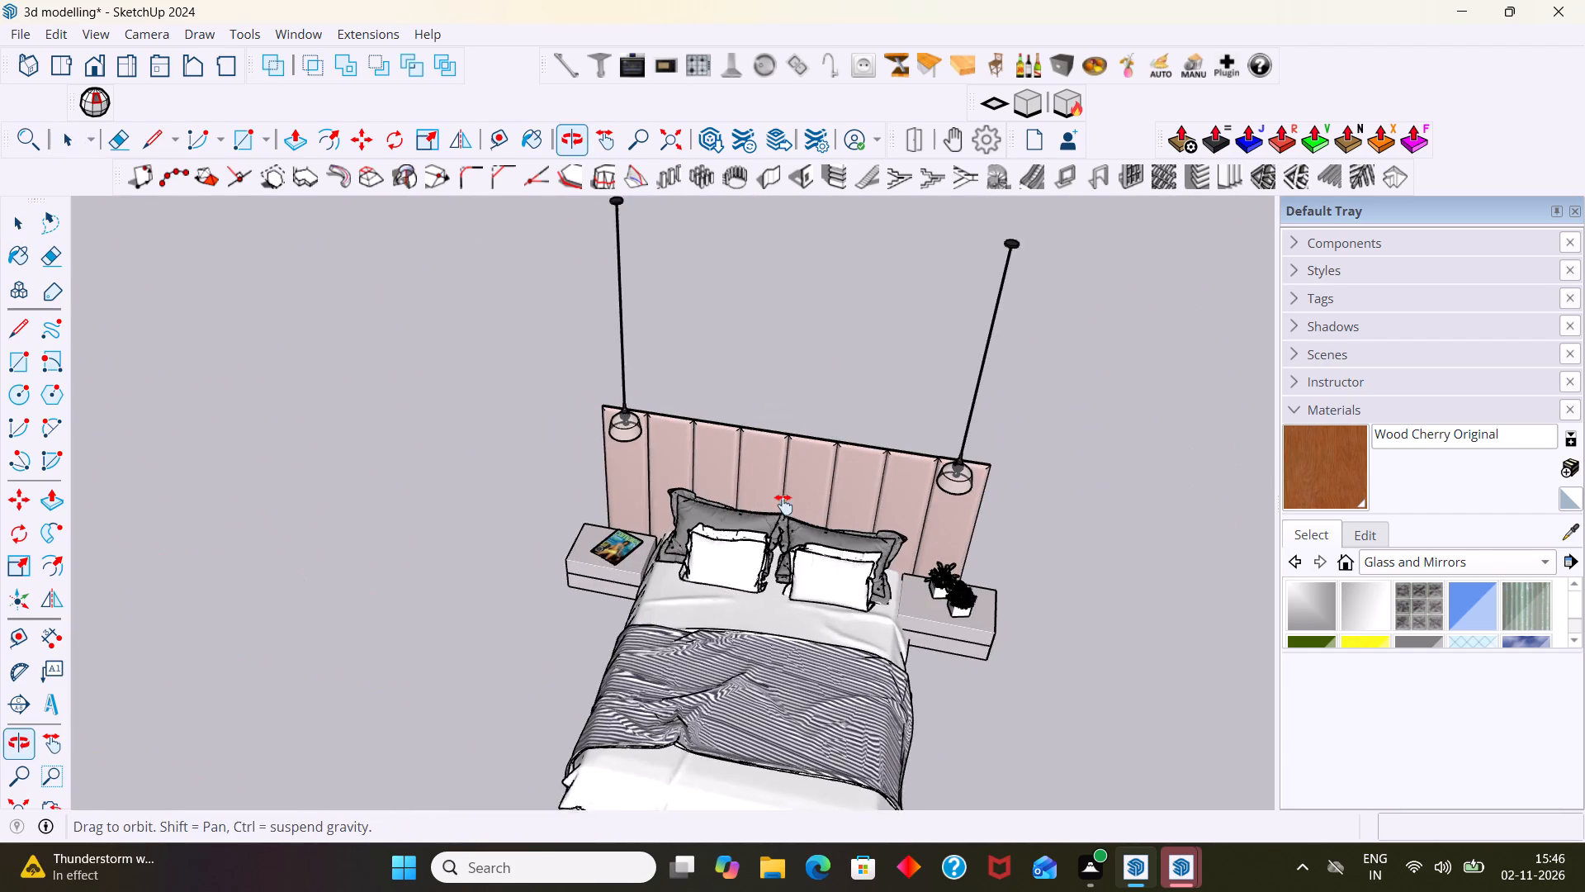
middle_drag(783, 505, 790, 503)
scroll(632, 327, up, 3)
click(646, 312)
double_click(653, 312)
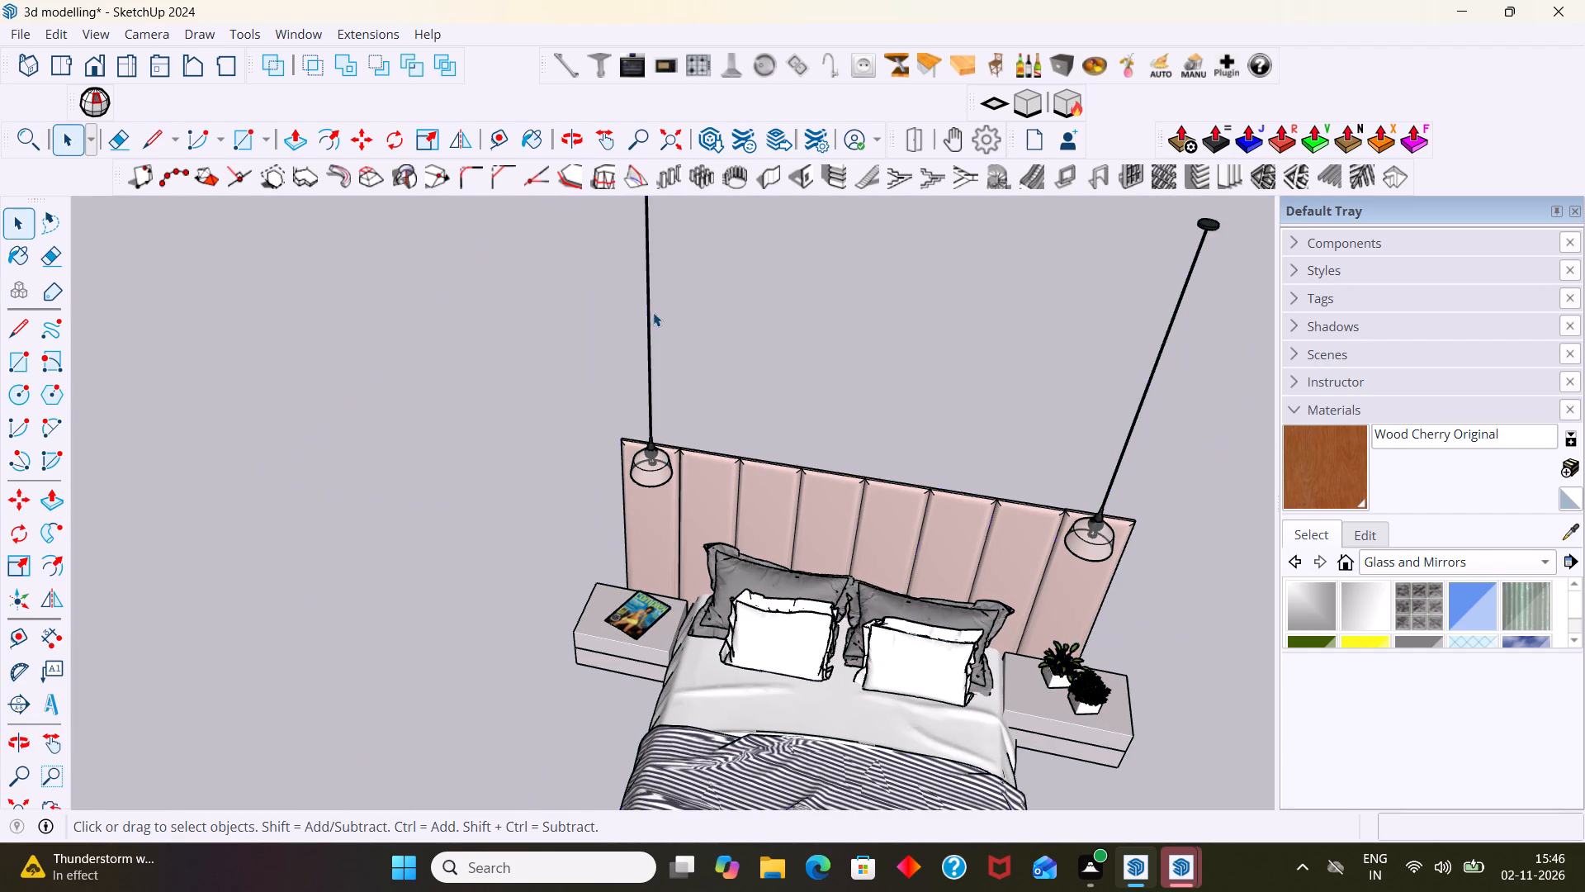
click(659, 316)
drag(653, 320, 637, 312)
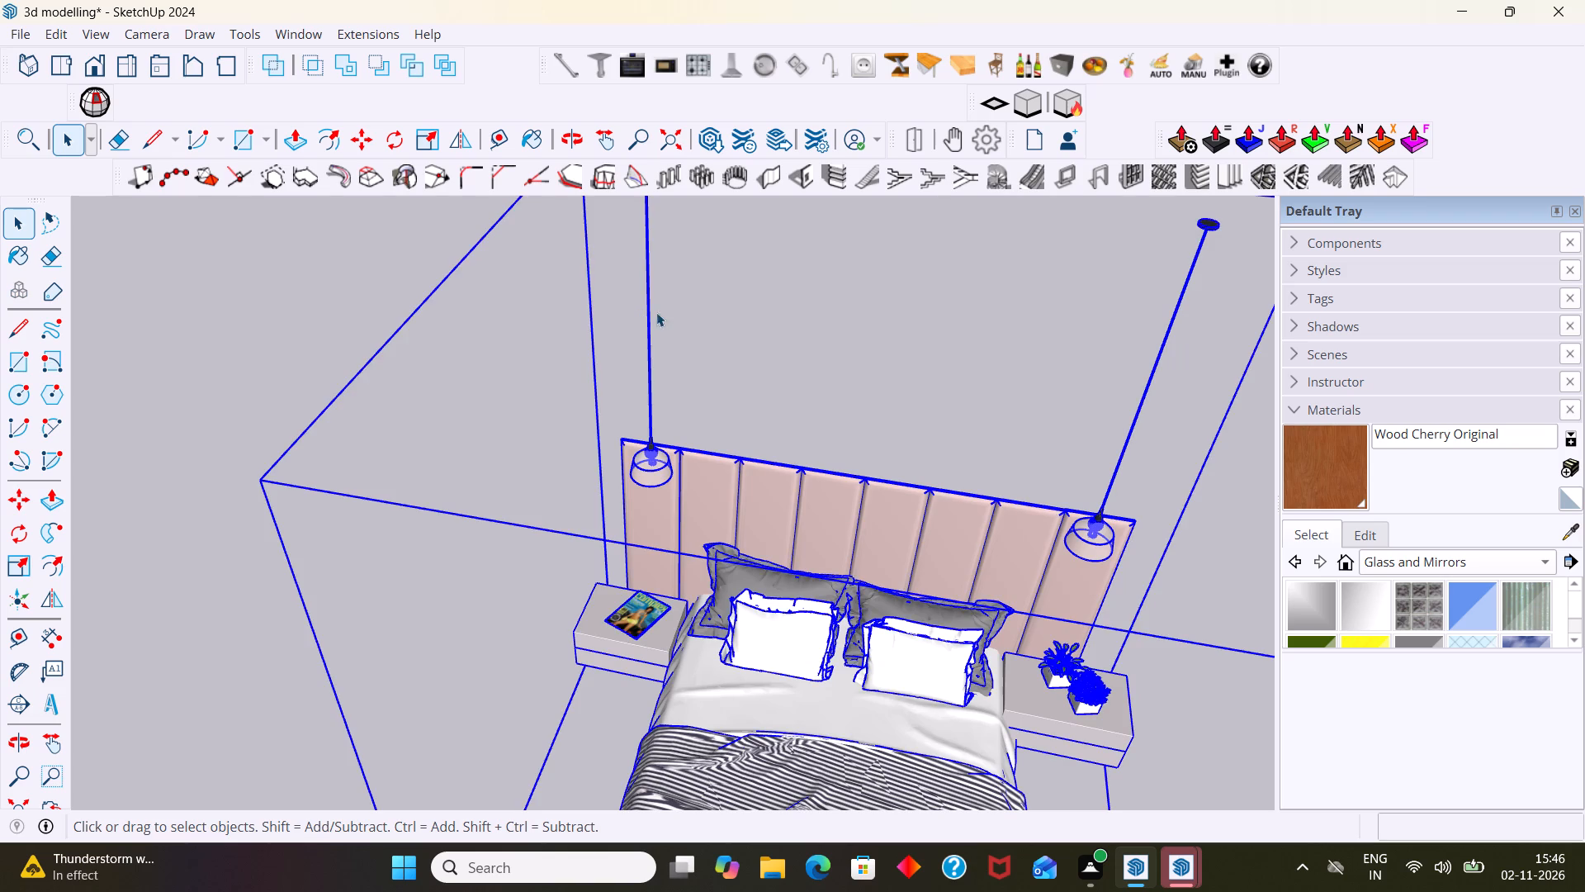
click(657, 312)
click(651, 315)
double_click(646, 318)
click(647, 318)
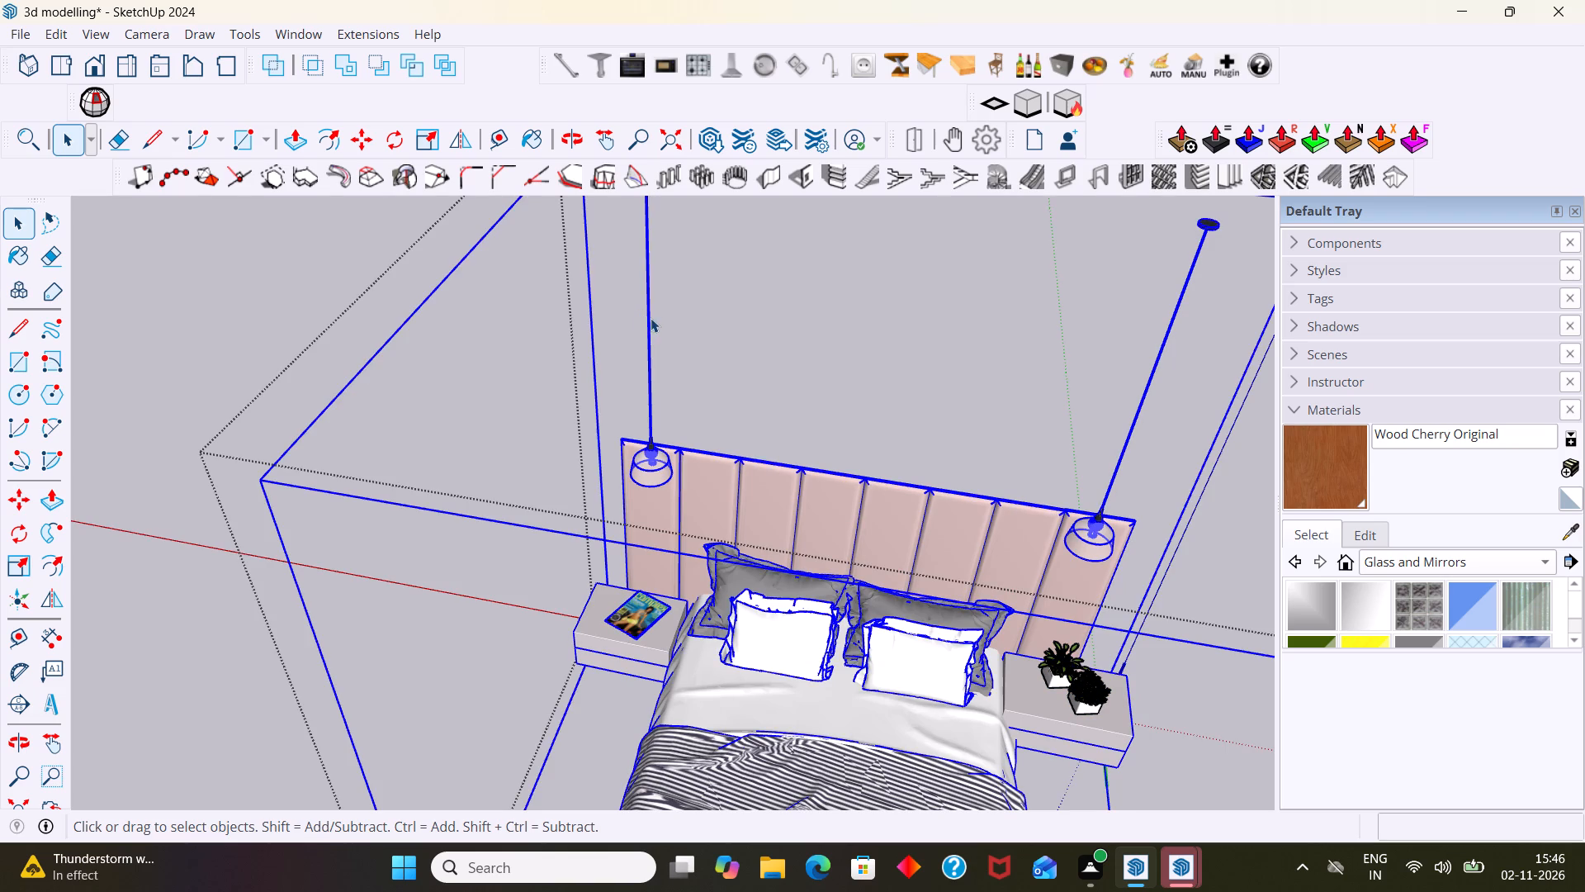
double_click(651, 318)
click(651, 316)
double_click(651, 316)
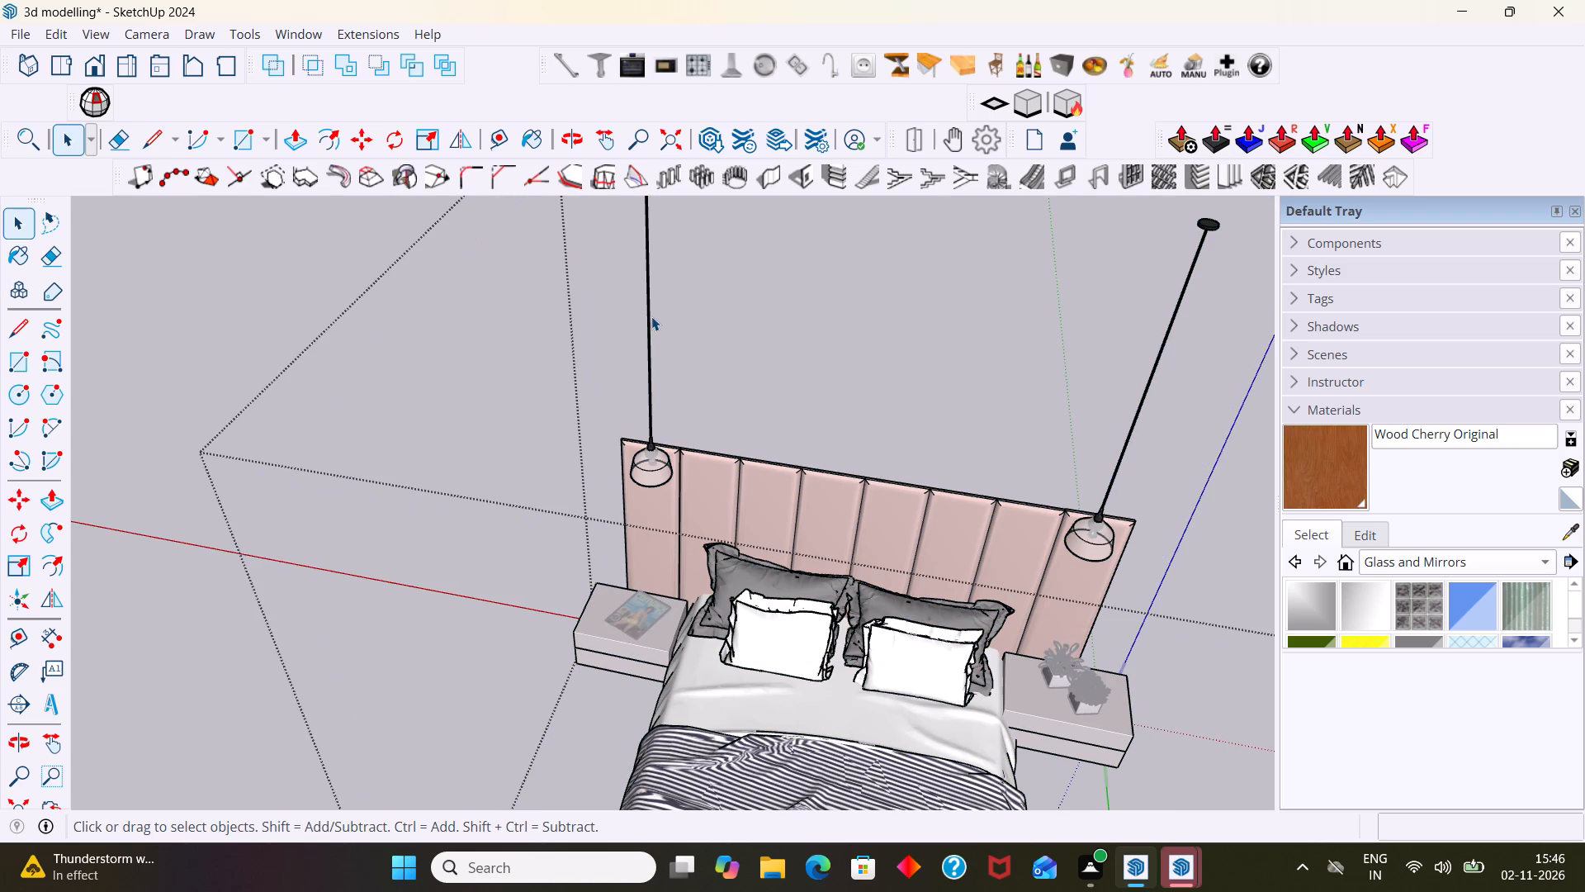
Delete the pair of hanging pendant lamps with their cords beside the headboard and leave the inner group.
scroll(655, 357, up, 2)
click(655, 407)
click(651, 409)
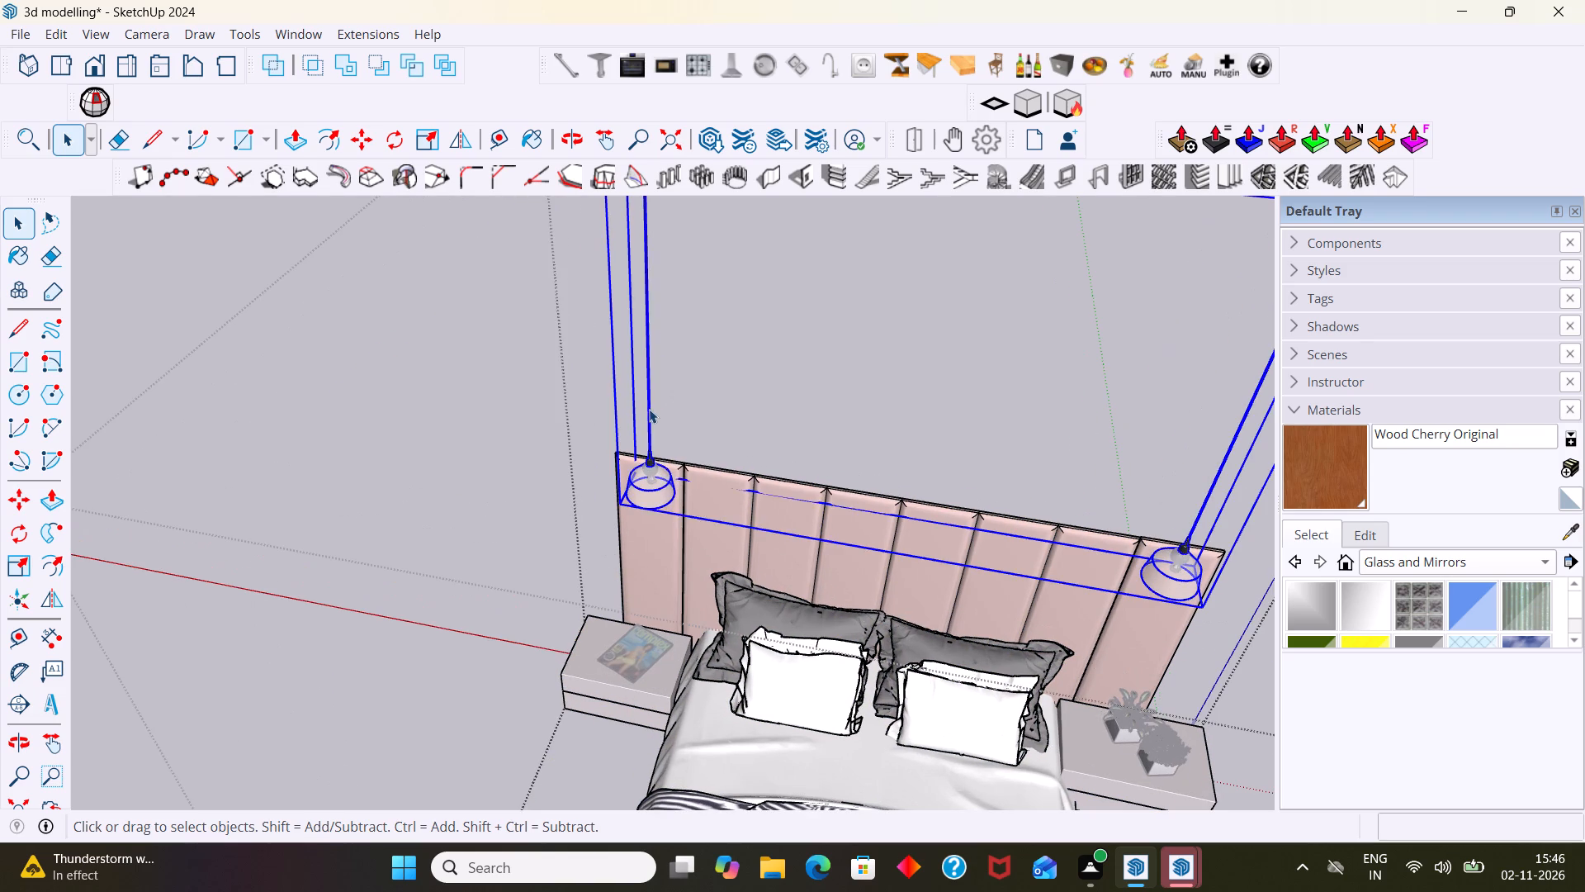
right_click(649, 409)
click(551, 379)
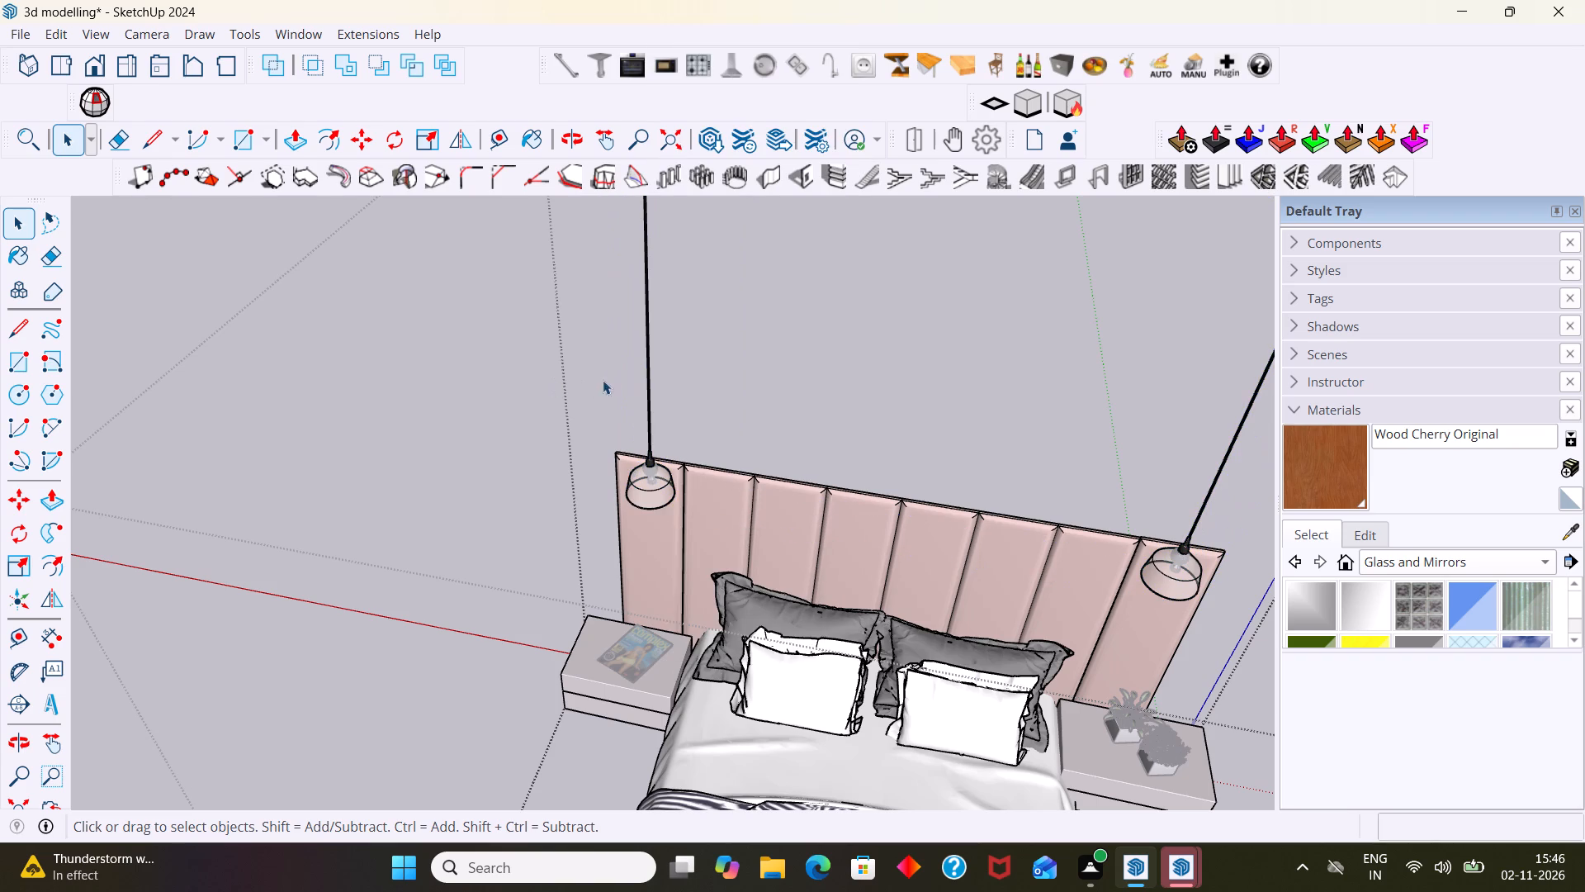
click(646, 355)
key(Delete)
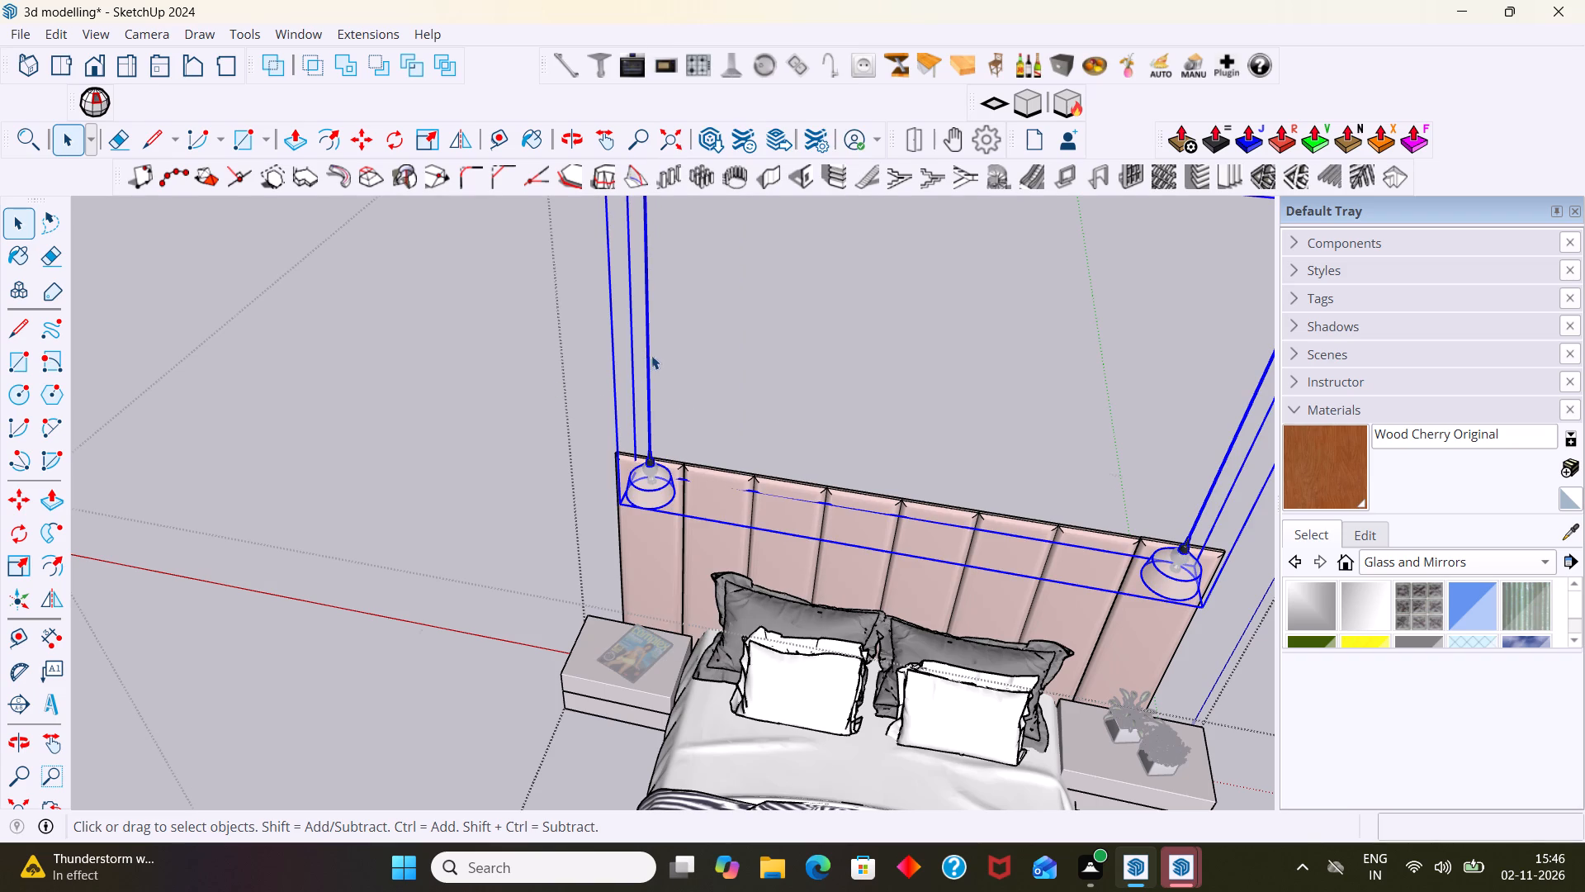
scroll(651, 356, down, 6)
click(722, 325)
scroll(710, 332, down, 3)
scroll(764, 471, up, 6)
middle_drag(745, 508, 819, 502)
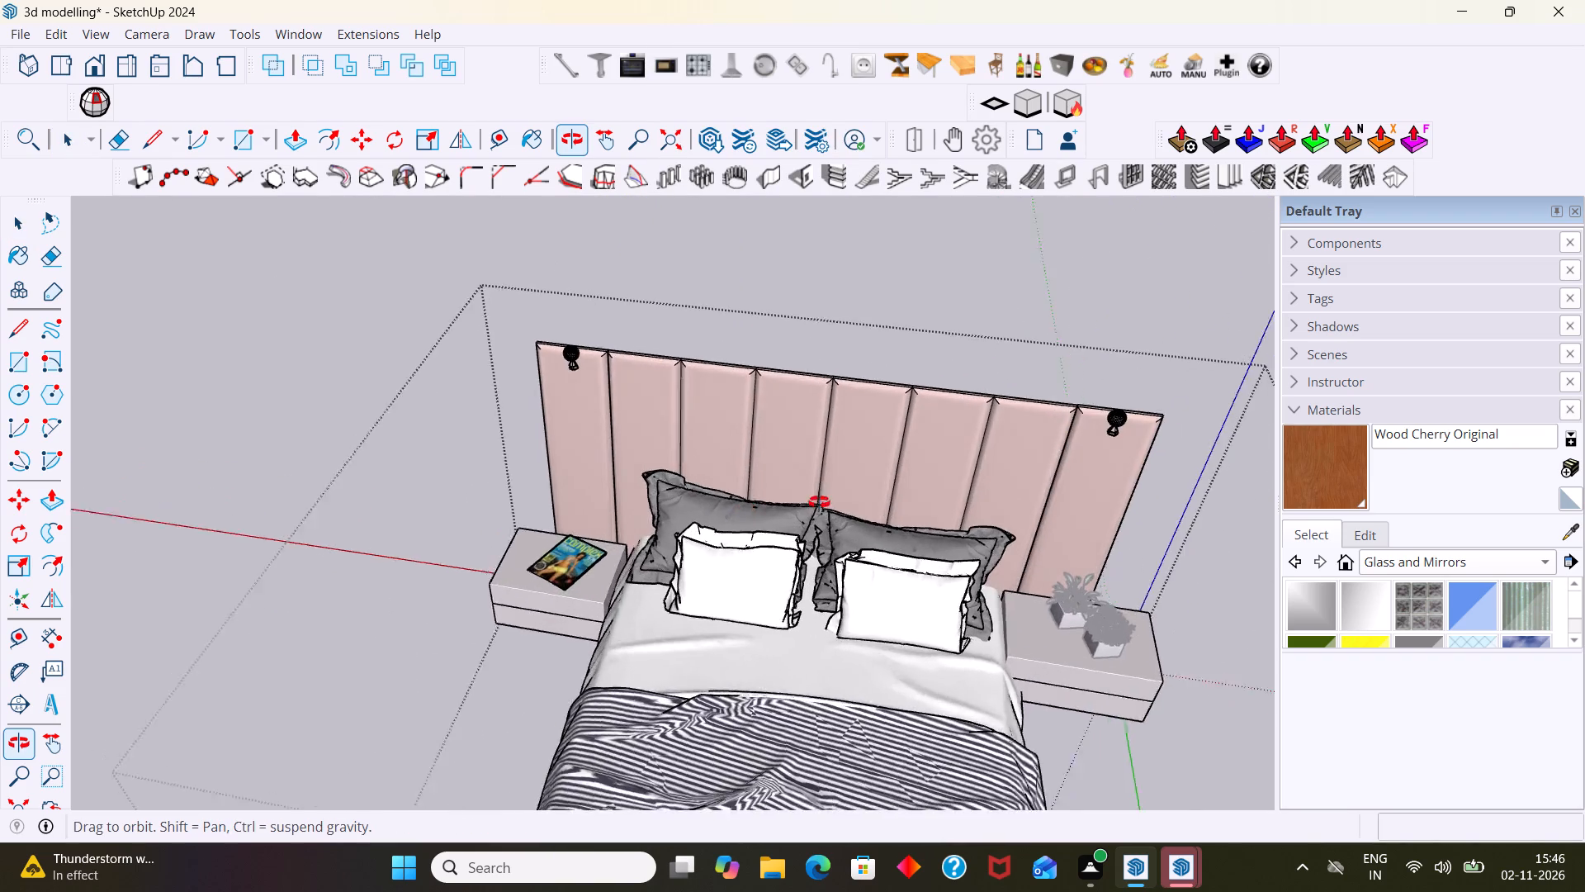
middle_drag(819, 502, 1034, 444)
scroll(801, 547, up, 2)
scroll(830, 533, down, 6)
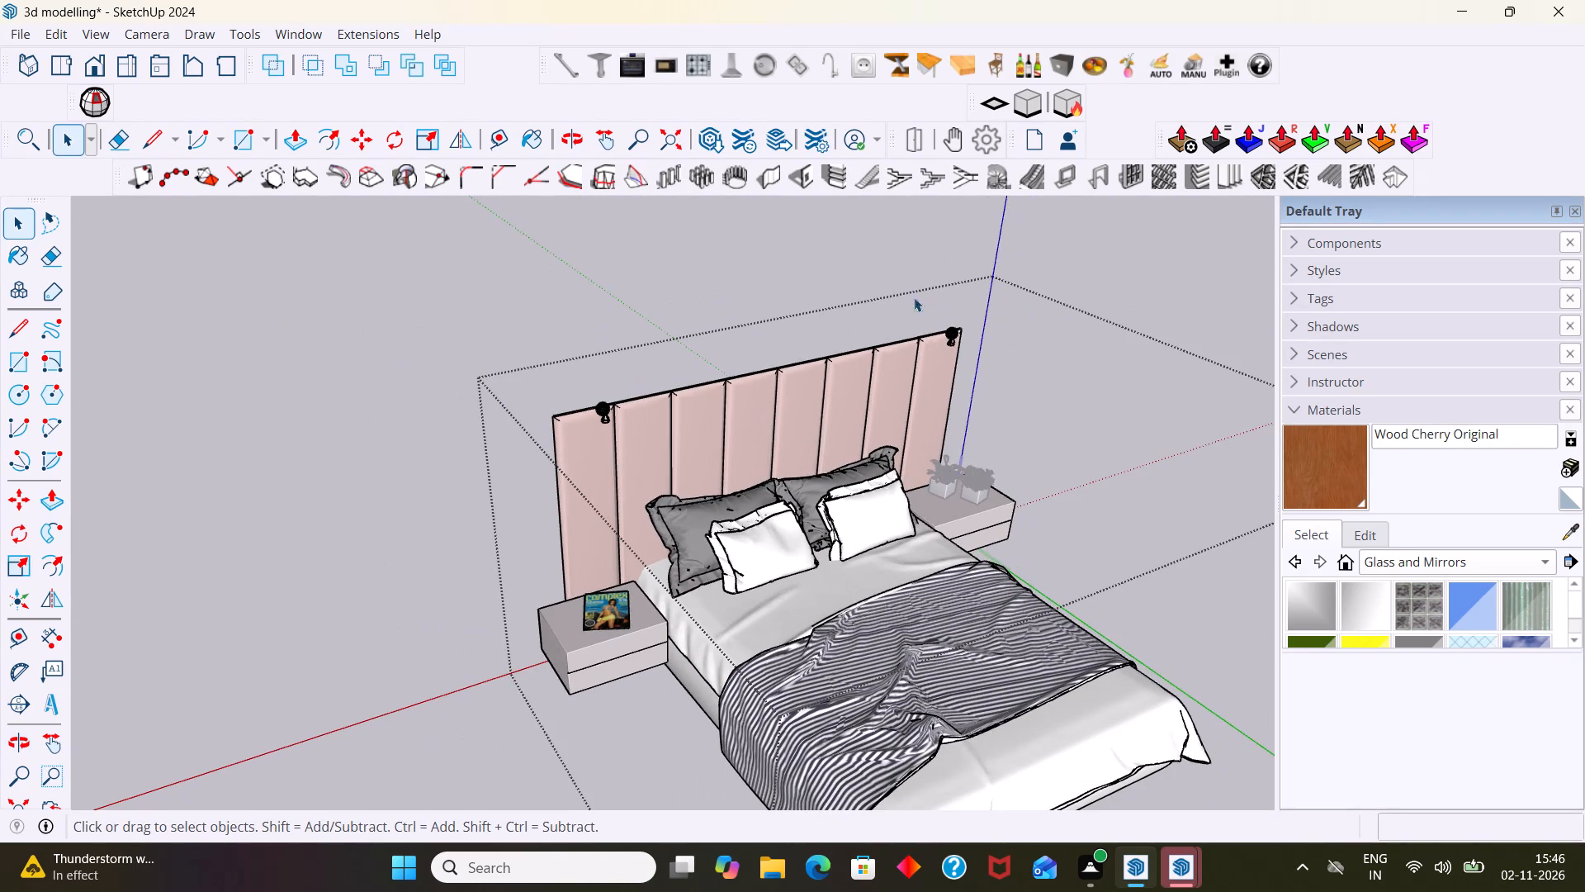
click(878, 256)
scroll(862, 277, down, 12)
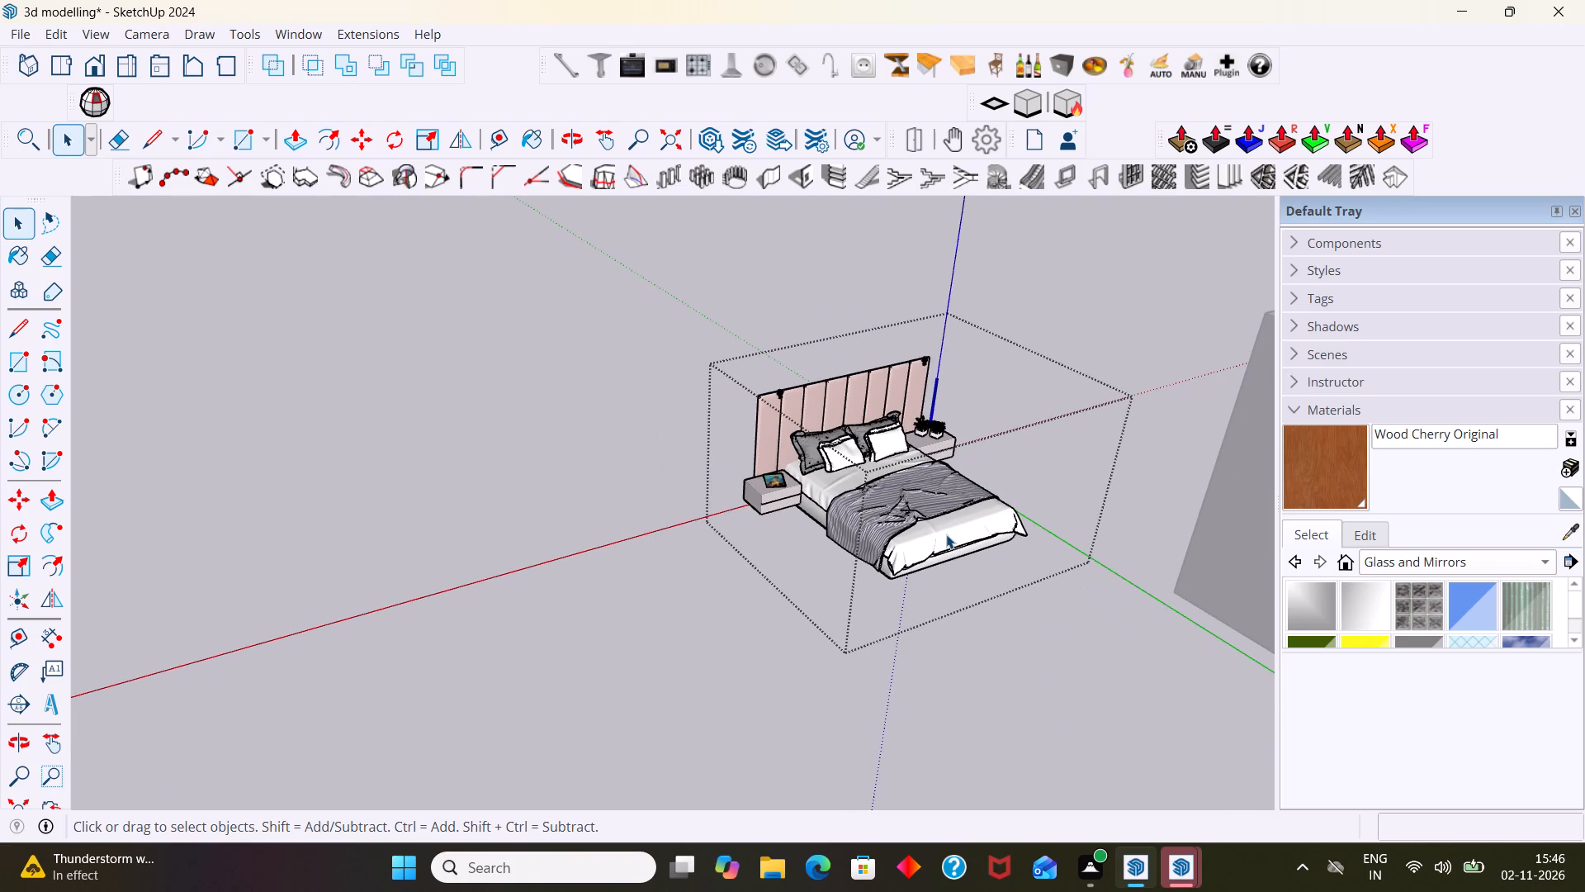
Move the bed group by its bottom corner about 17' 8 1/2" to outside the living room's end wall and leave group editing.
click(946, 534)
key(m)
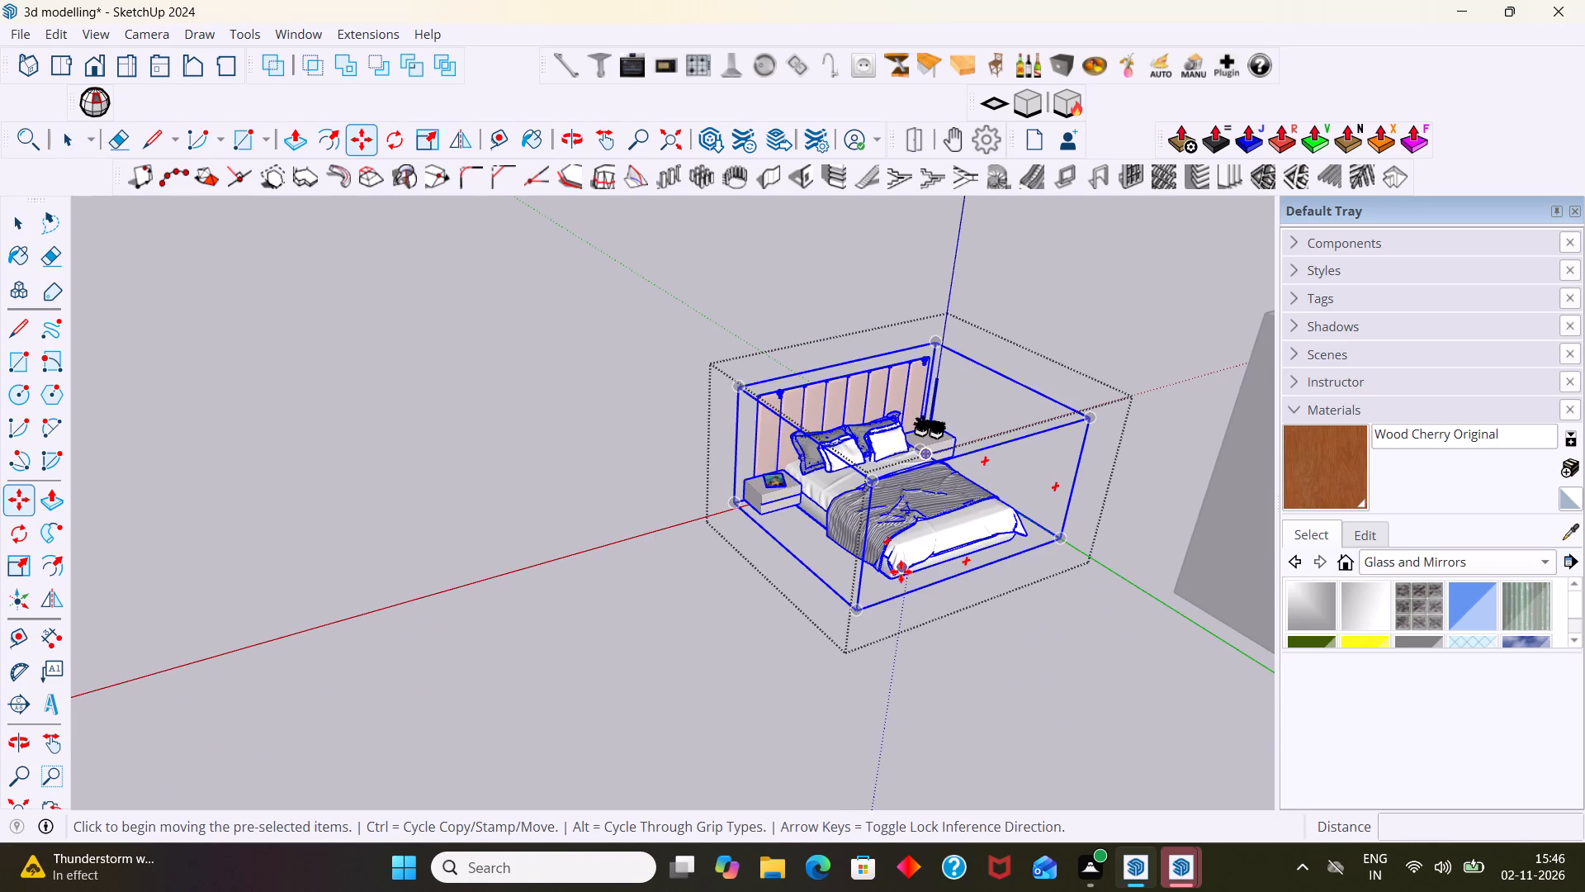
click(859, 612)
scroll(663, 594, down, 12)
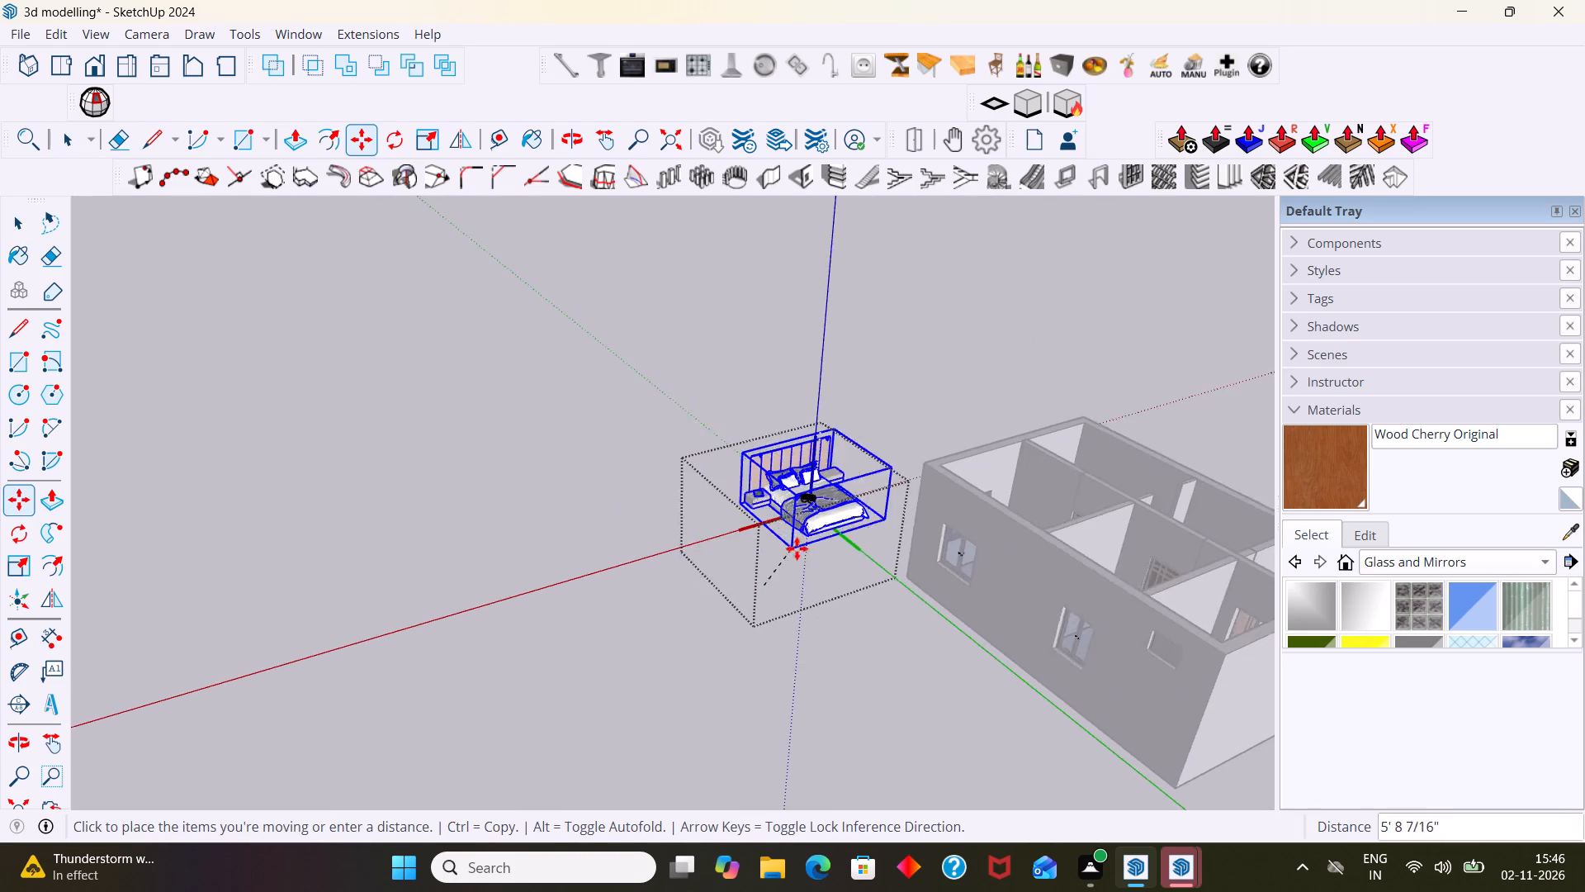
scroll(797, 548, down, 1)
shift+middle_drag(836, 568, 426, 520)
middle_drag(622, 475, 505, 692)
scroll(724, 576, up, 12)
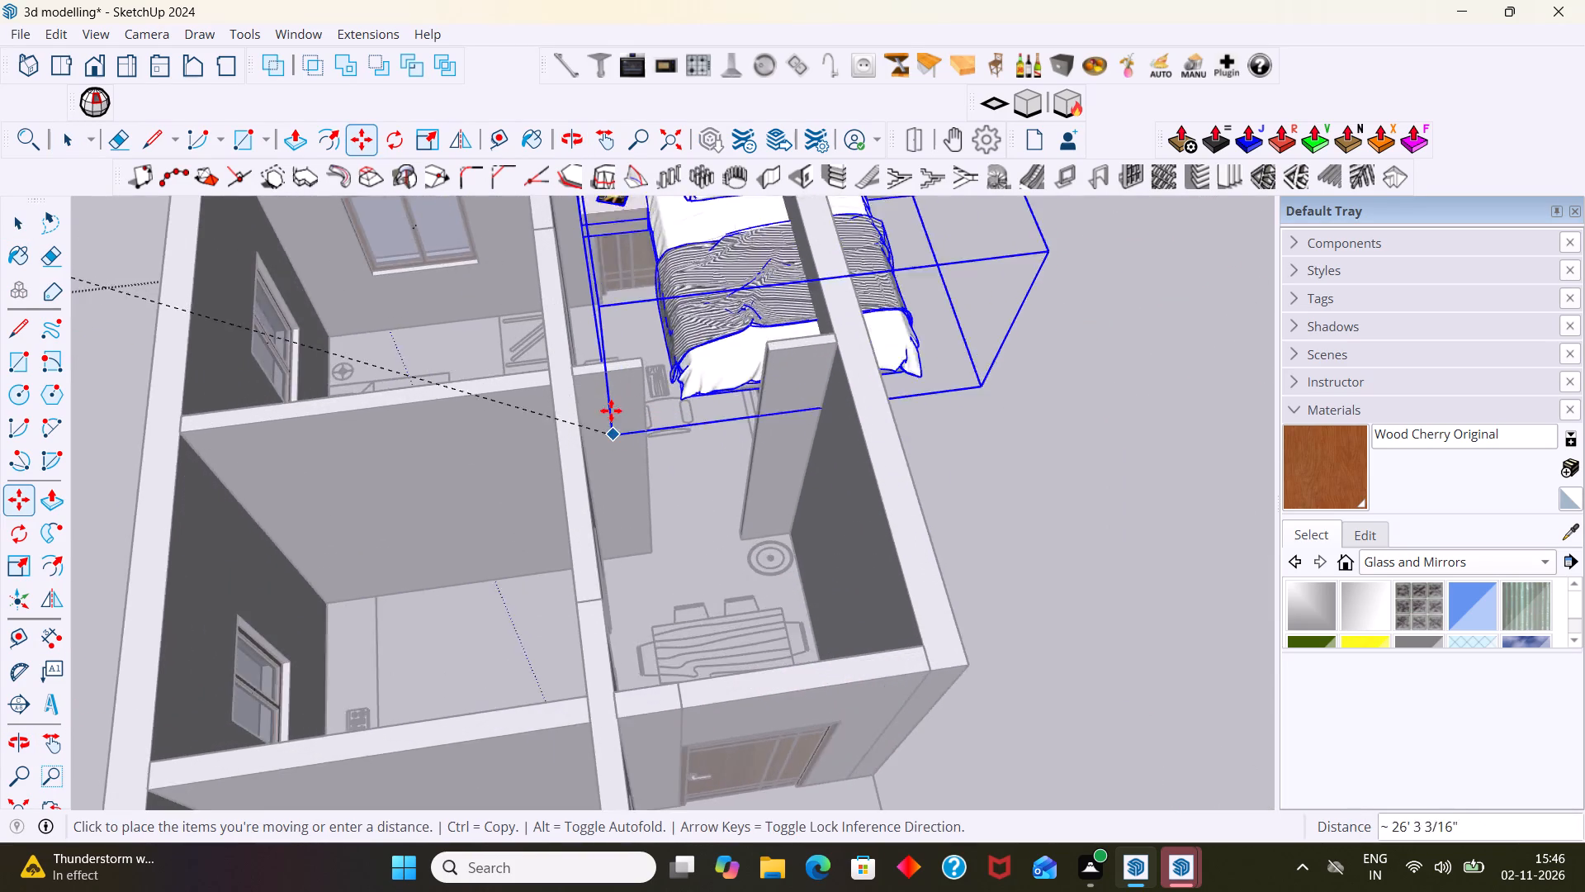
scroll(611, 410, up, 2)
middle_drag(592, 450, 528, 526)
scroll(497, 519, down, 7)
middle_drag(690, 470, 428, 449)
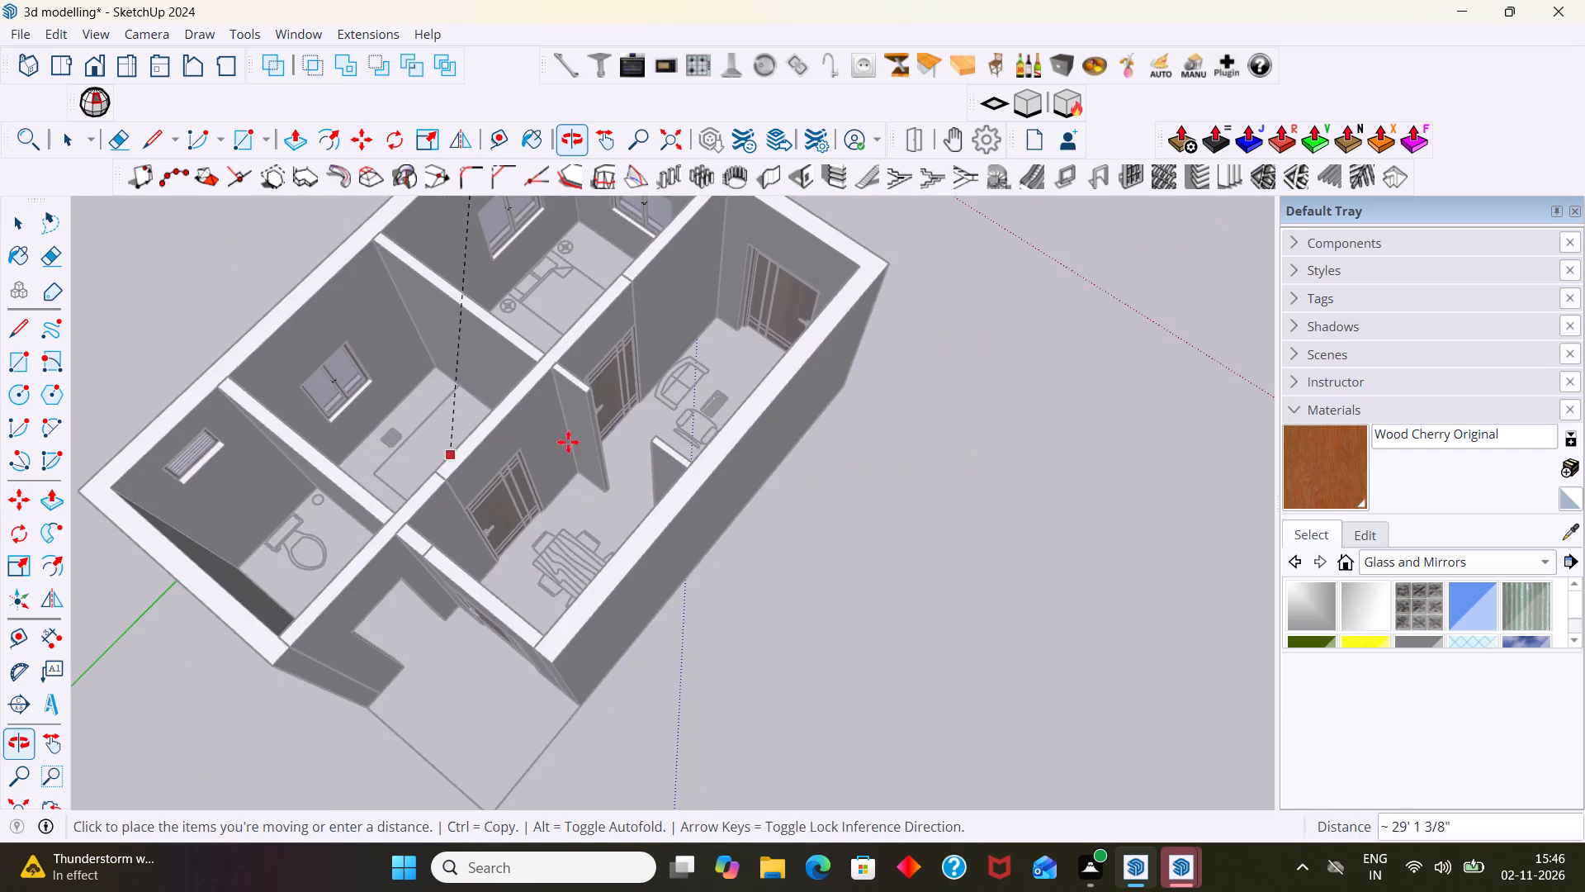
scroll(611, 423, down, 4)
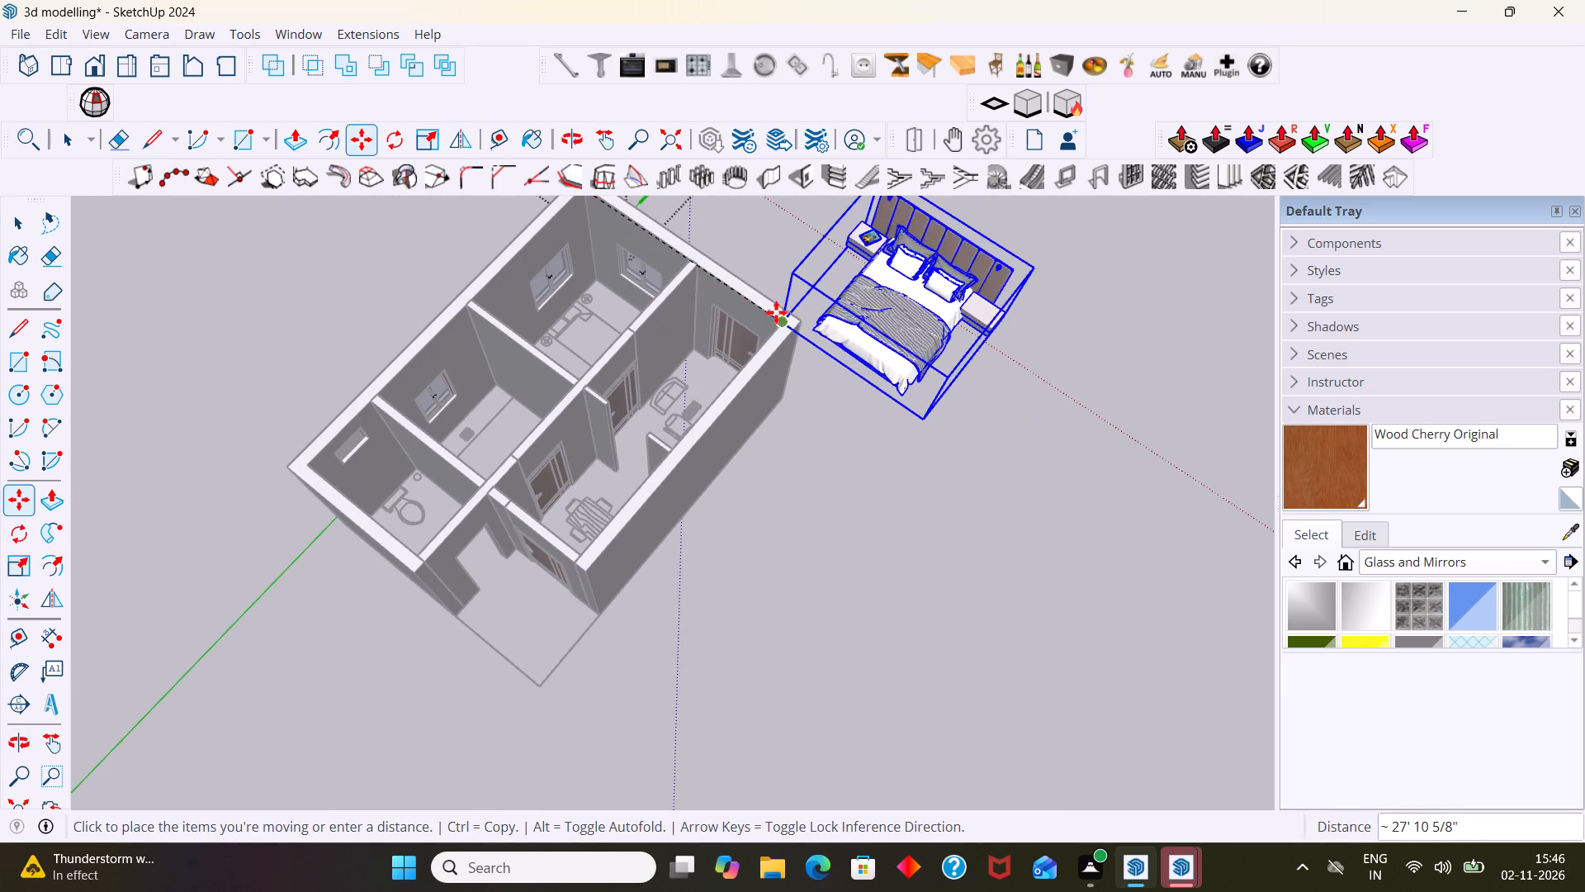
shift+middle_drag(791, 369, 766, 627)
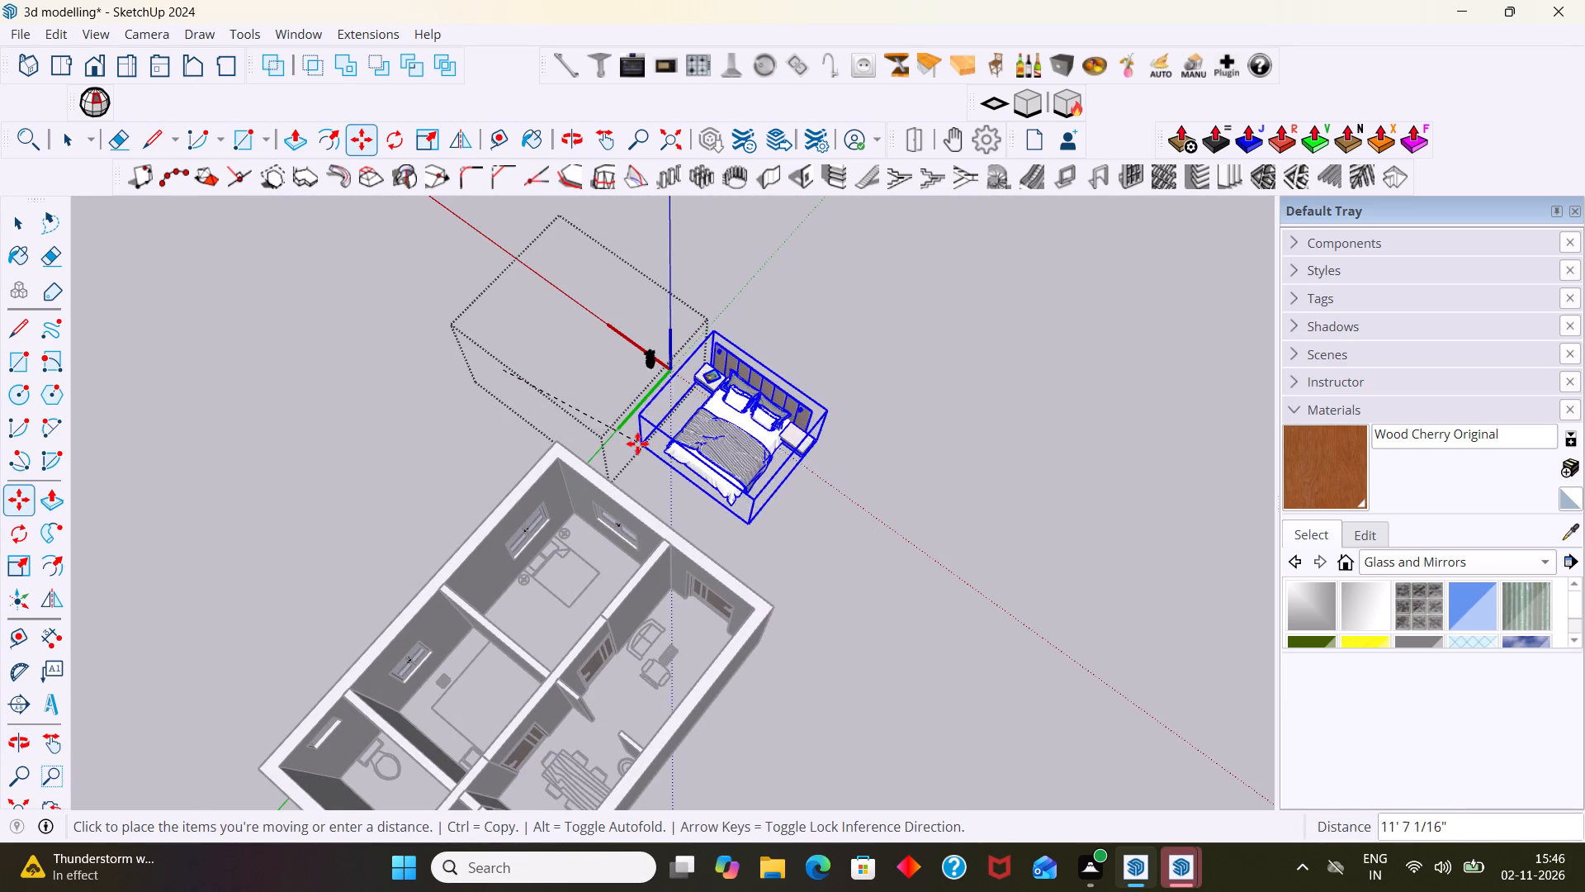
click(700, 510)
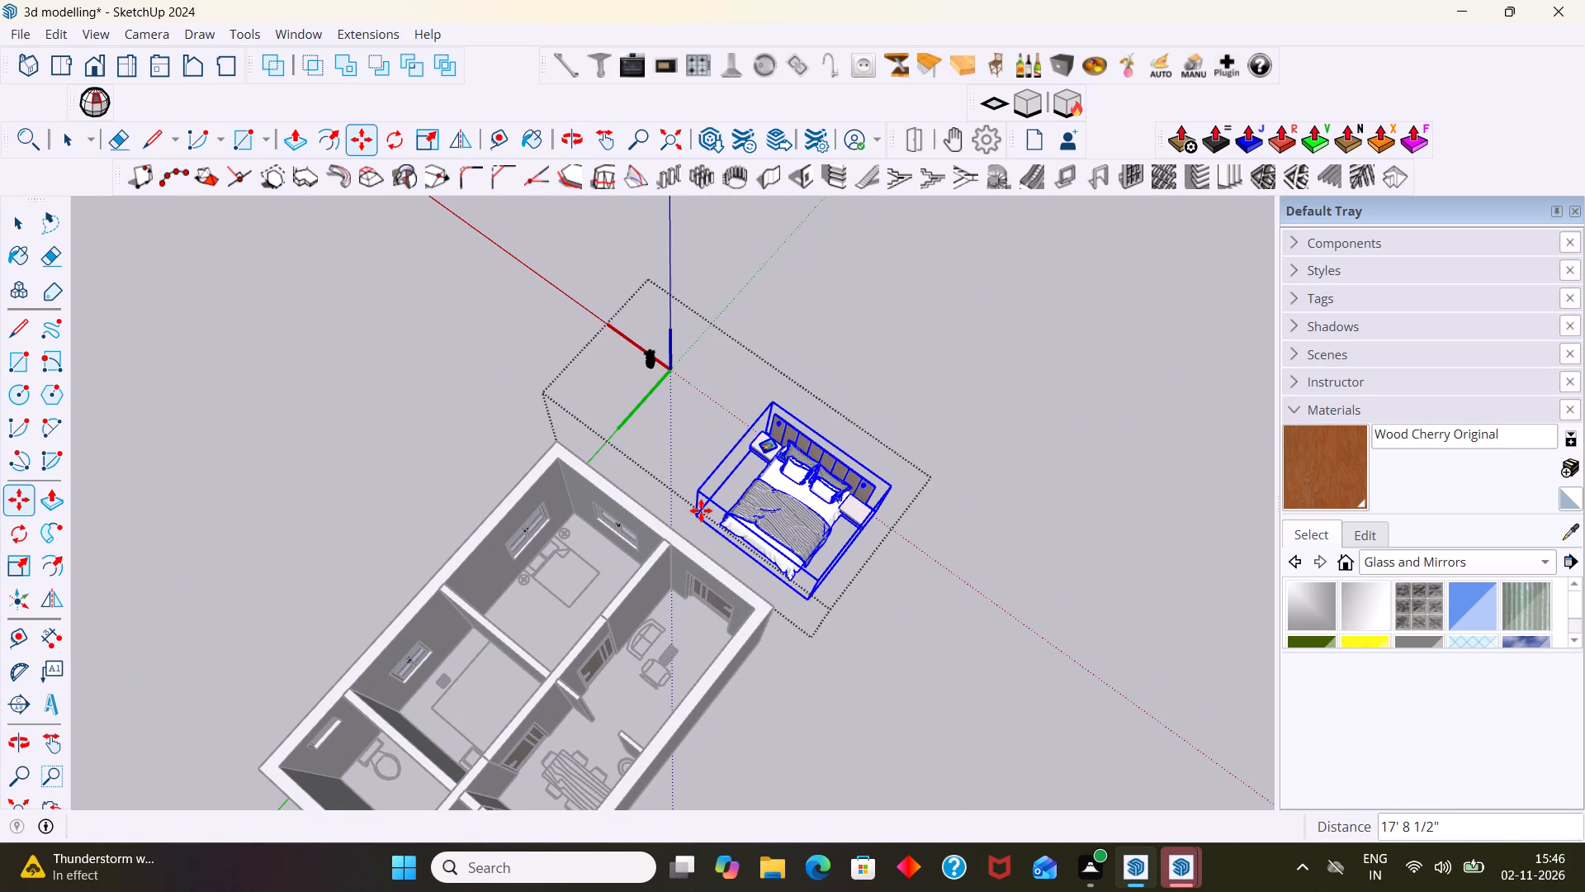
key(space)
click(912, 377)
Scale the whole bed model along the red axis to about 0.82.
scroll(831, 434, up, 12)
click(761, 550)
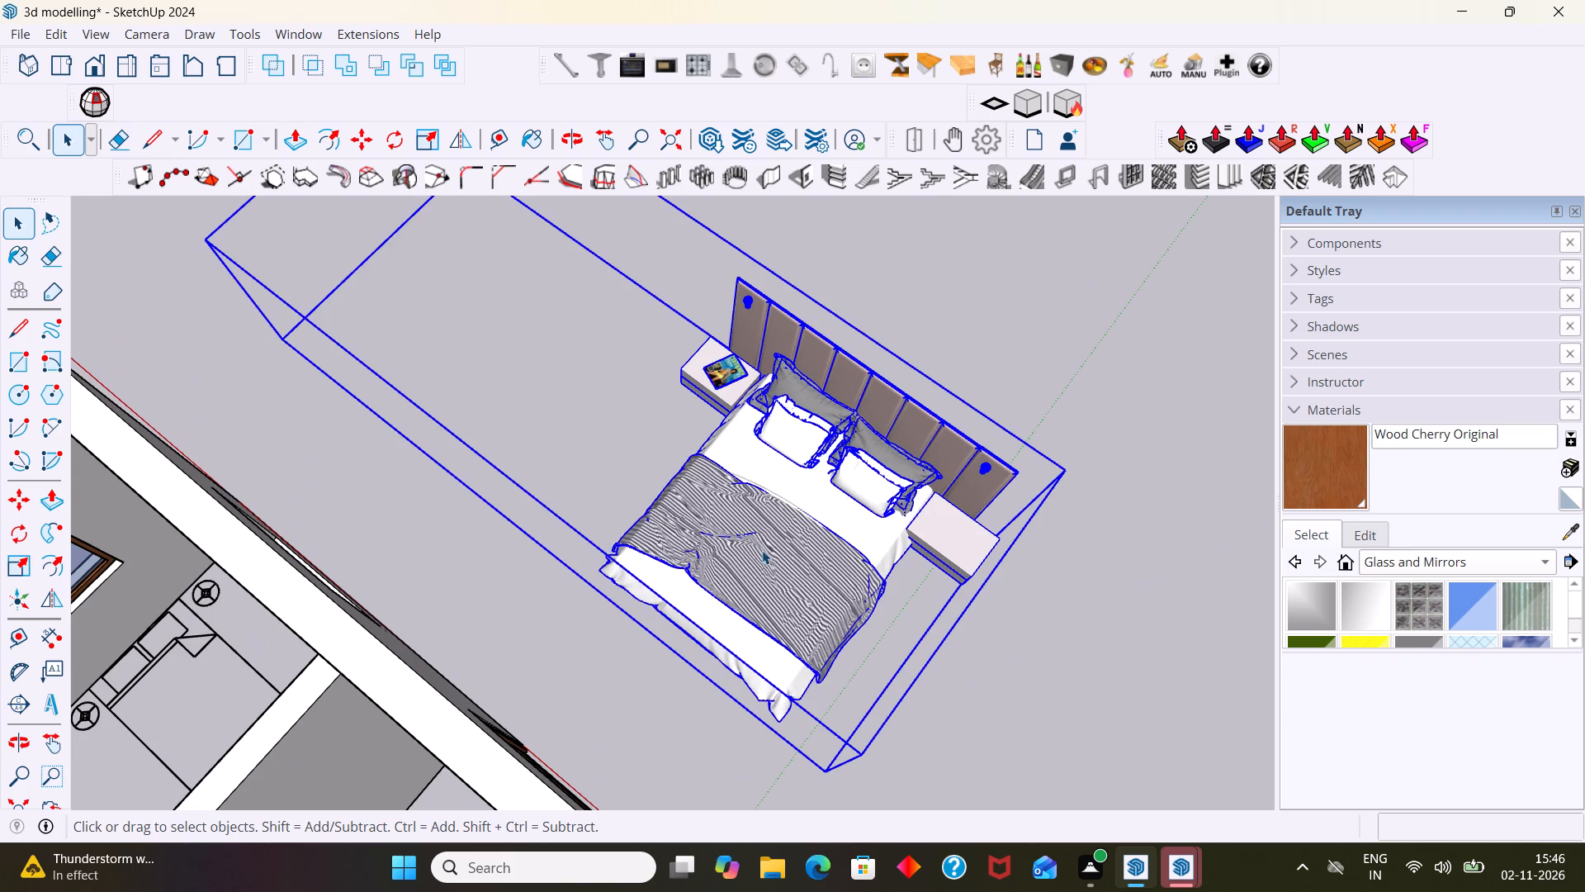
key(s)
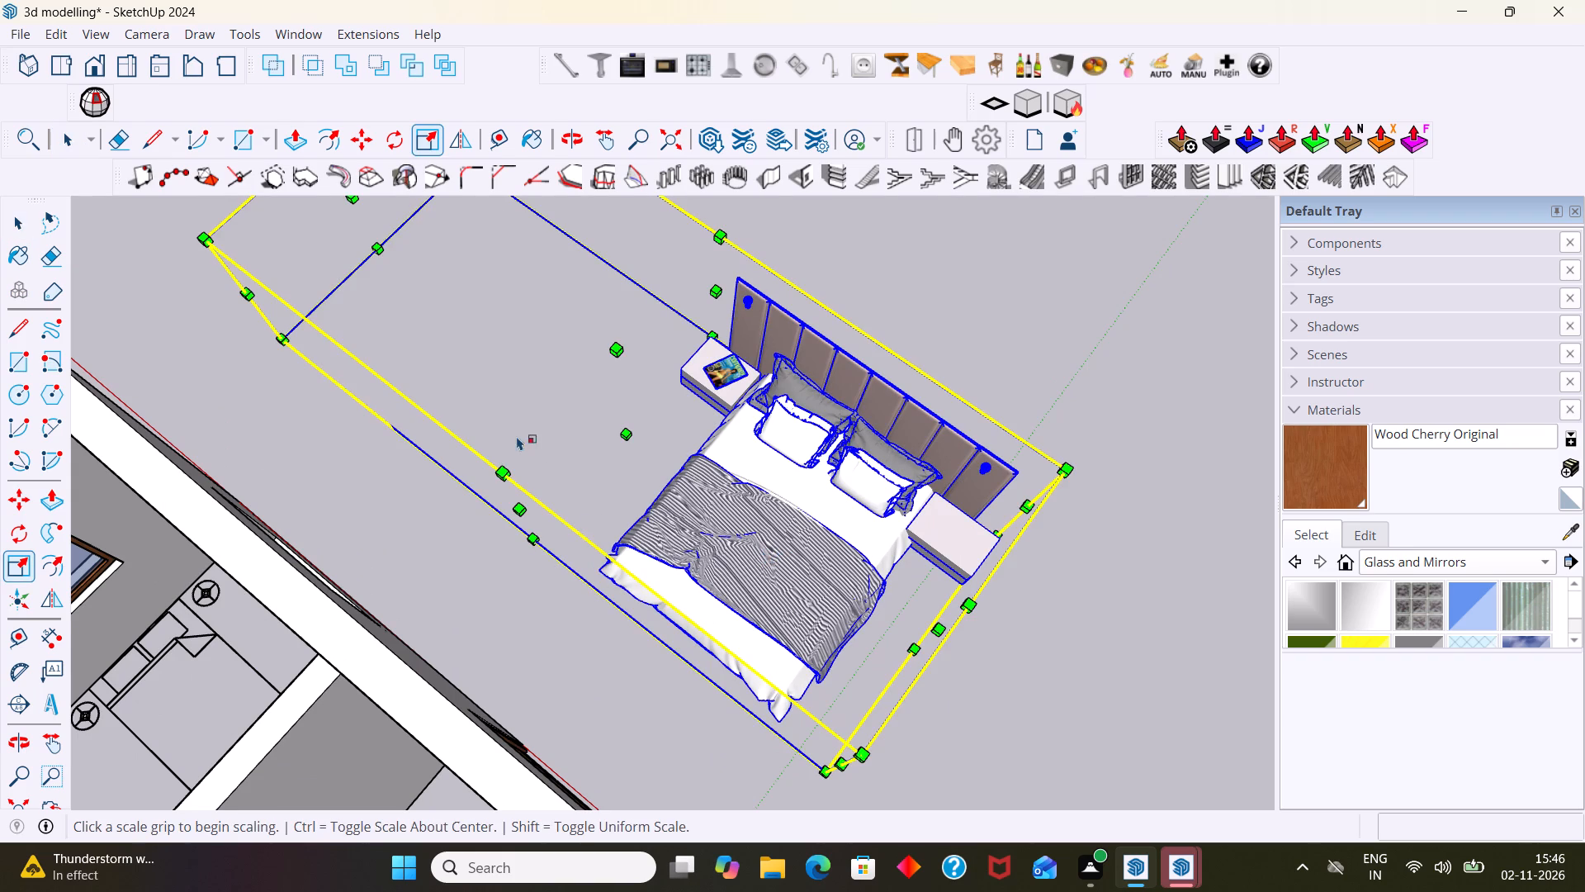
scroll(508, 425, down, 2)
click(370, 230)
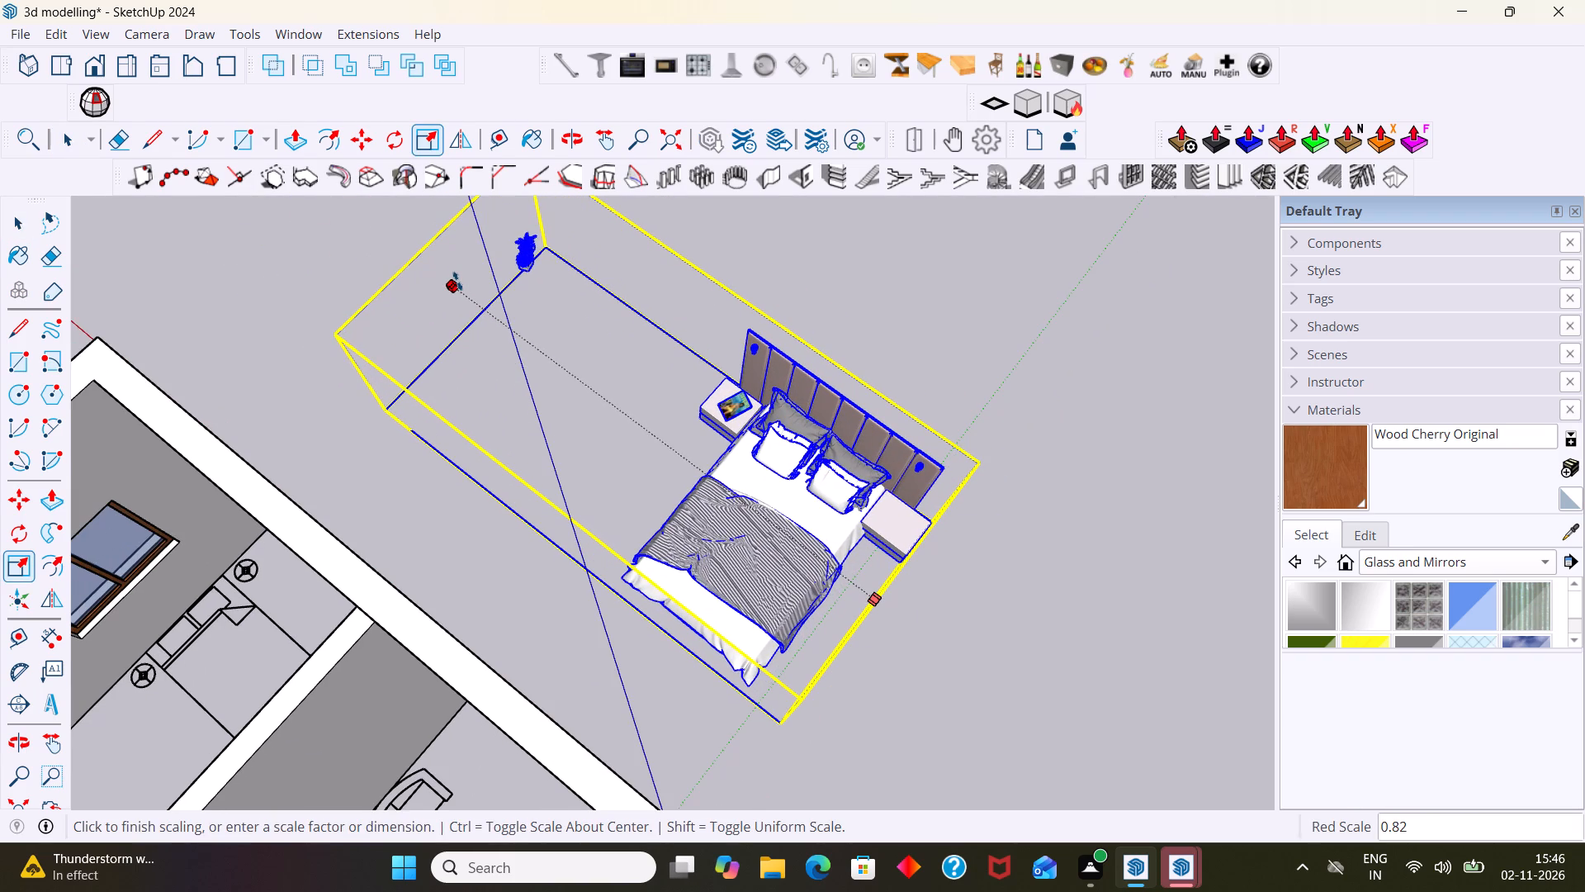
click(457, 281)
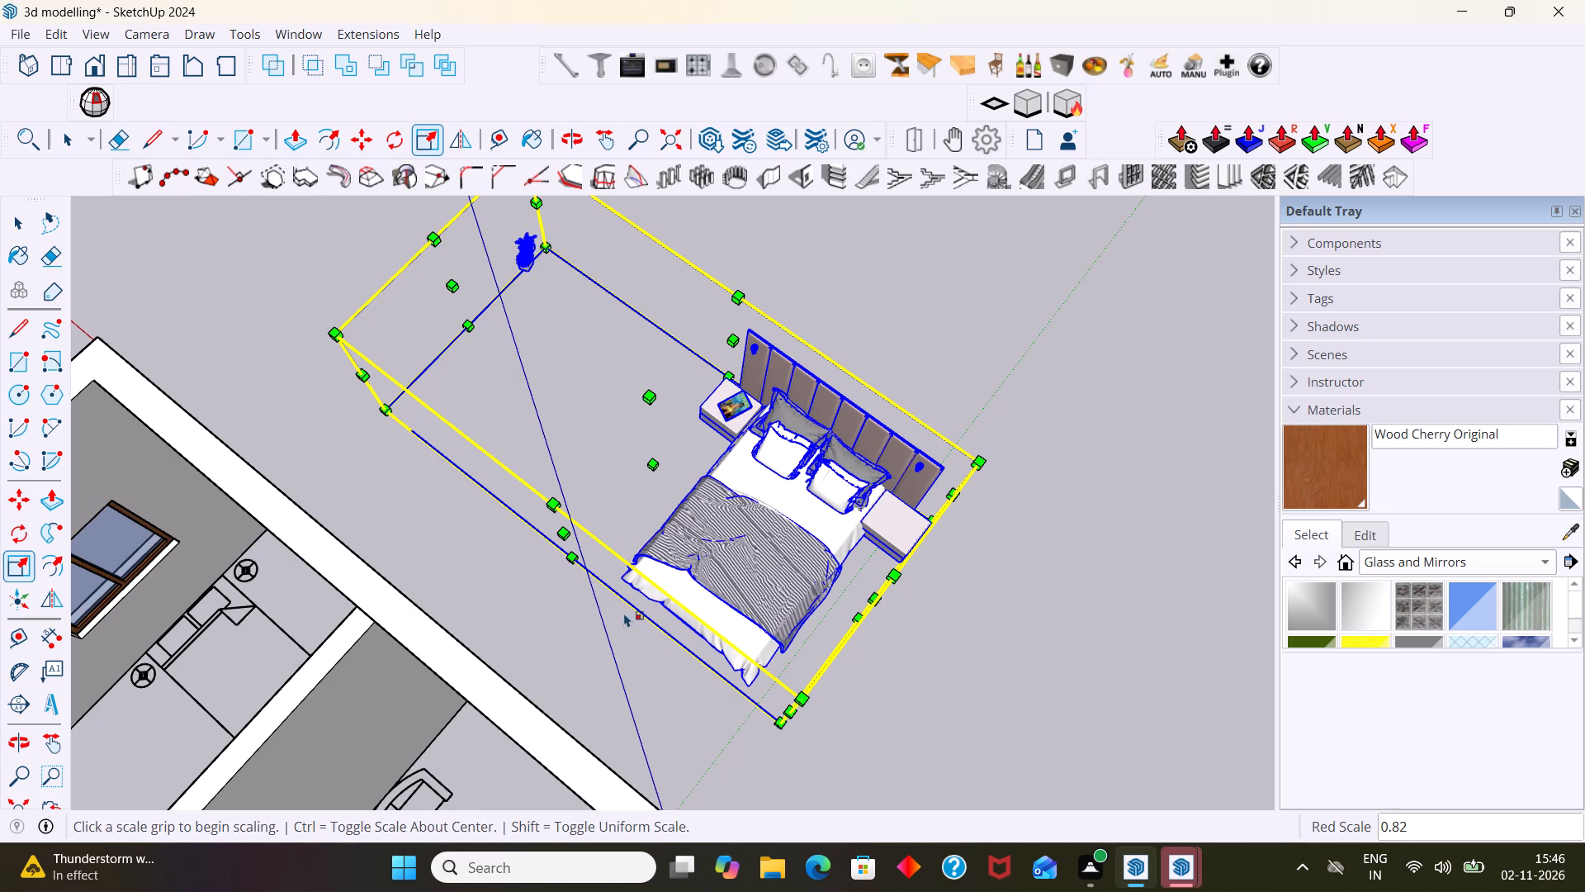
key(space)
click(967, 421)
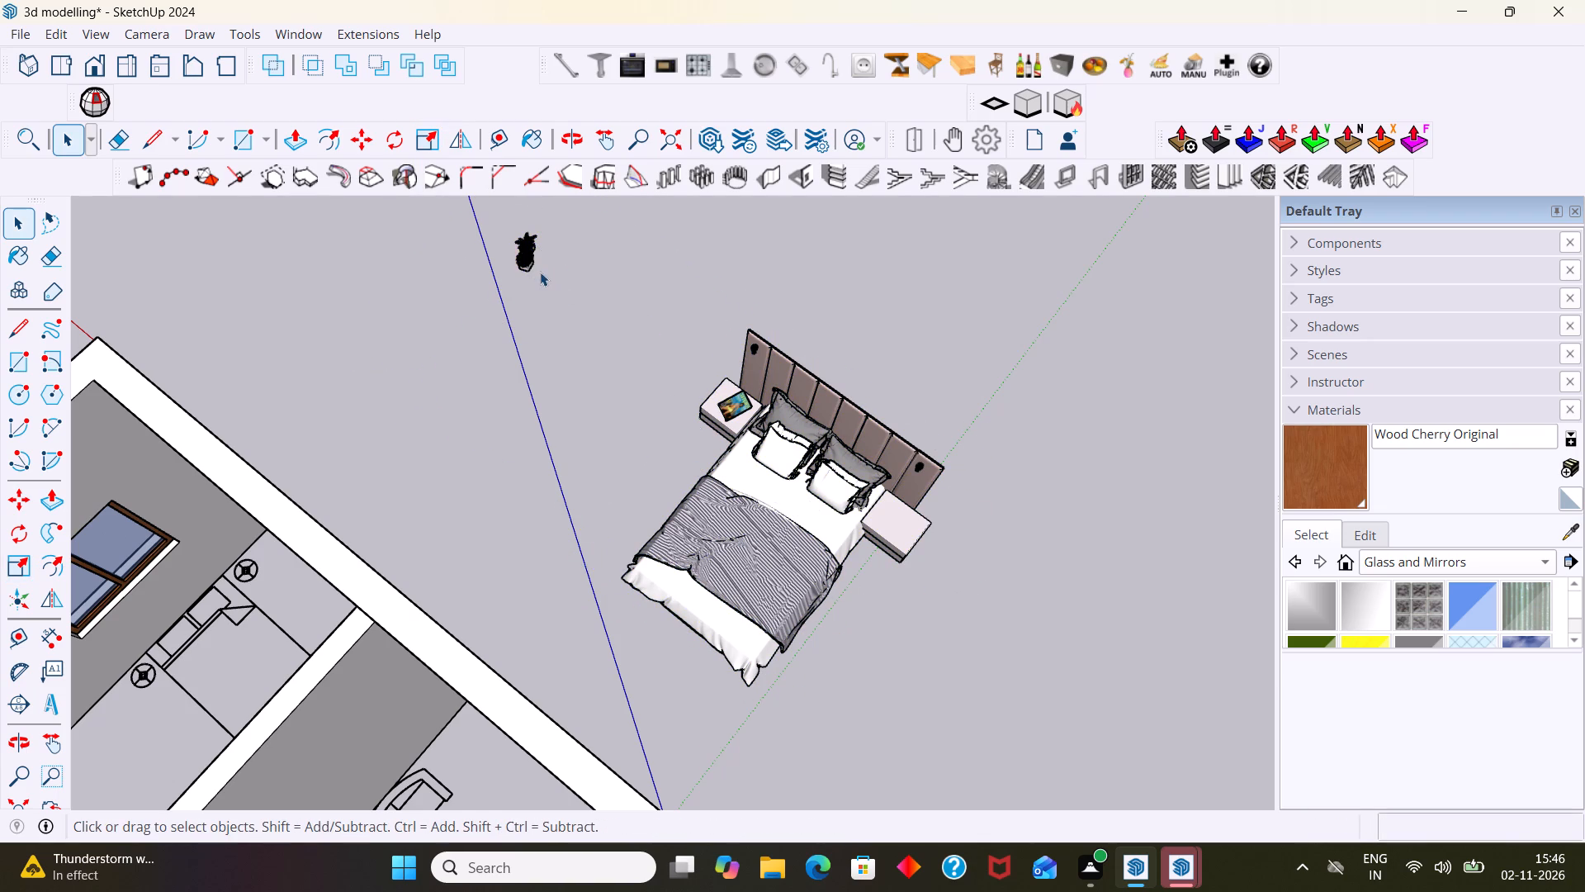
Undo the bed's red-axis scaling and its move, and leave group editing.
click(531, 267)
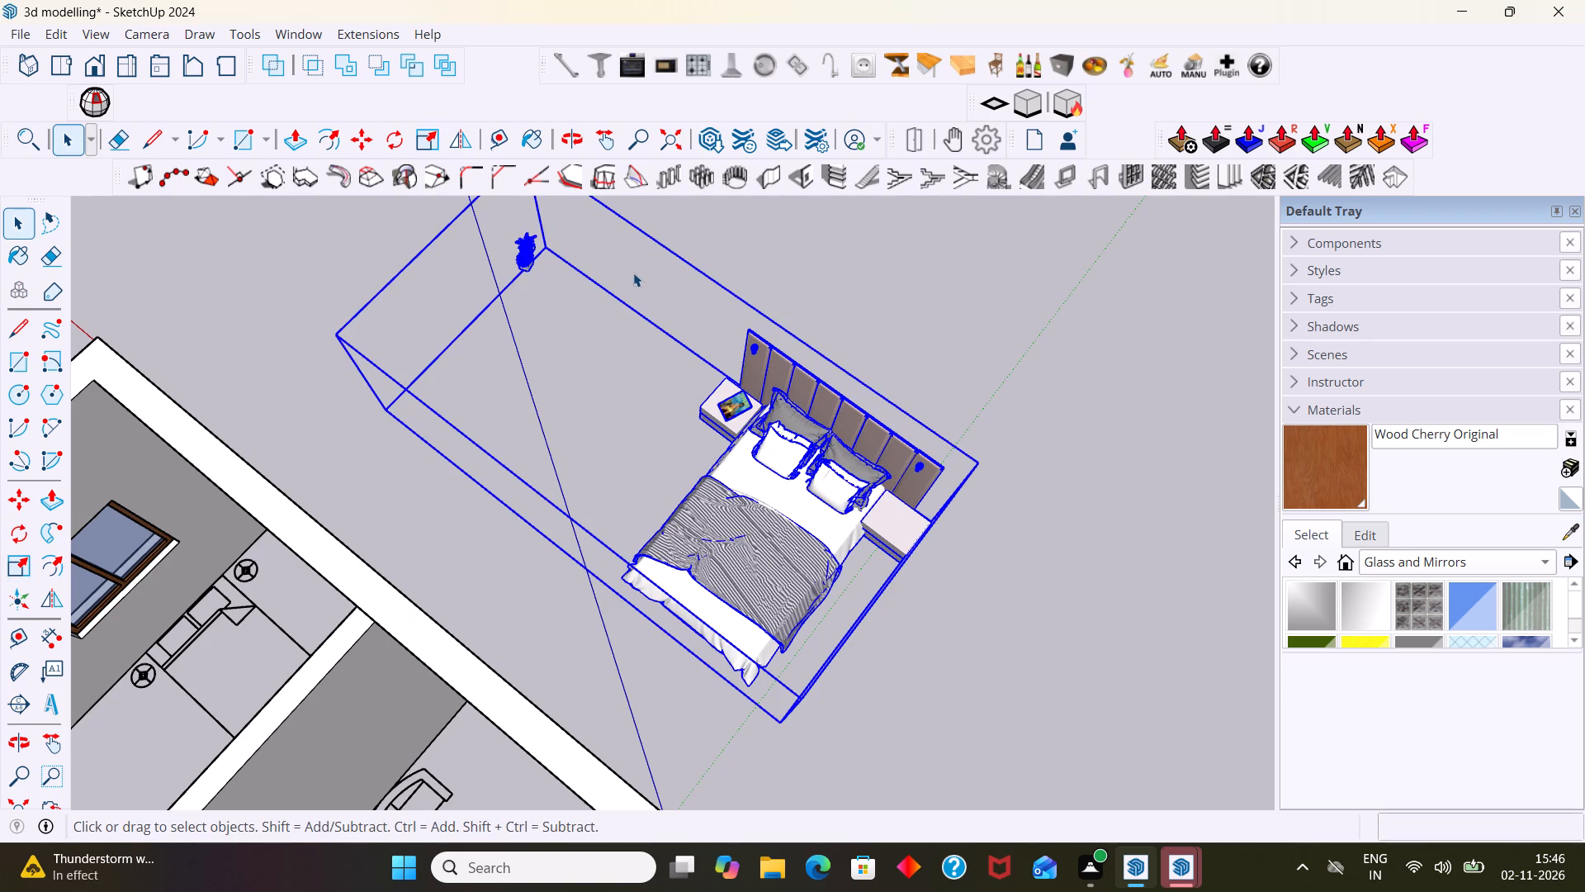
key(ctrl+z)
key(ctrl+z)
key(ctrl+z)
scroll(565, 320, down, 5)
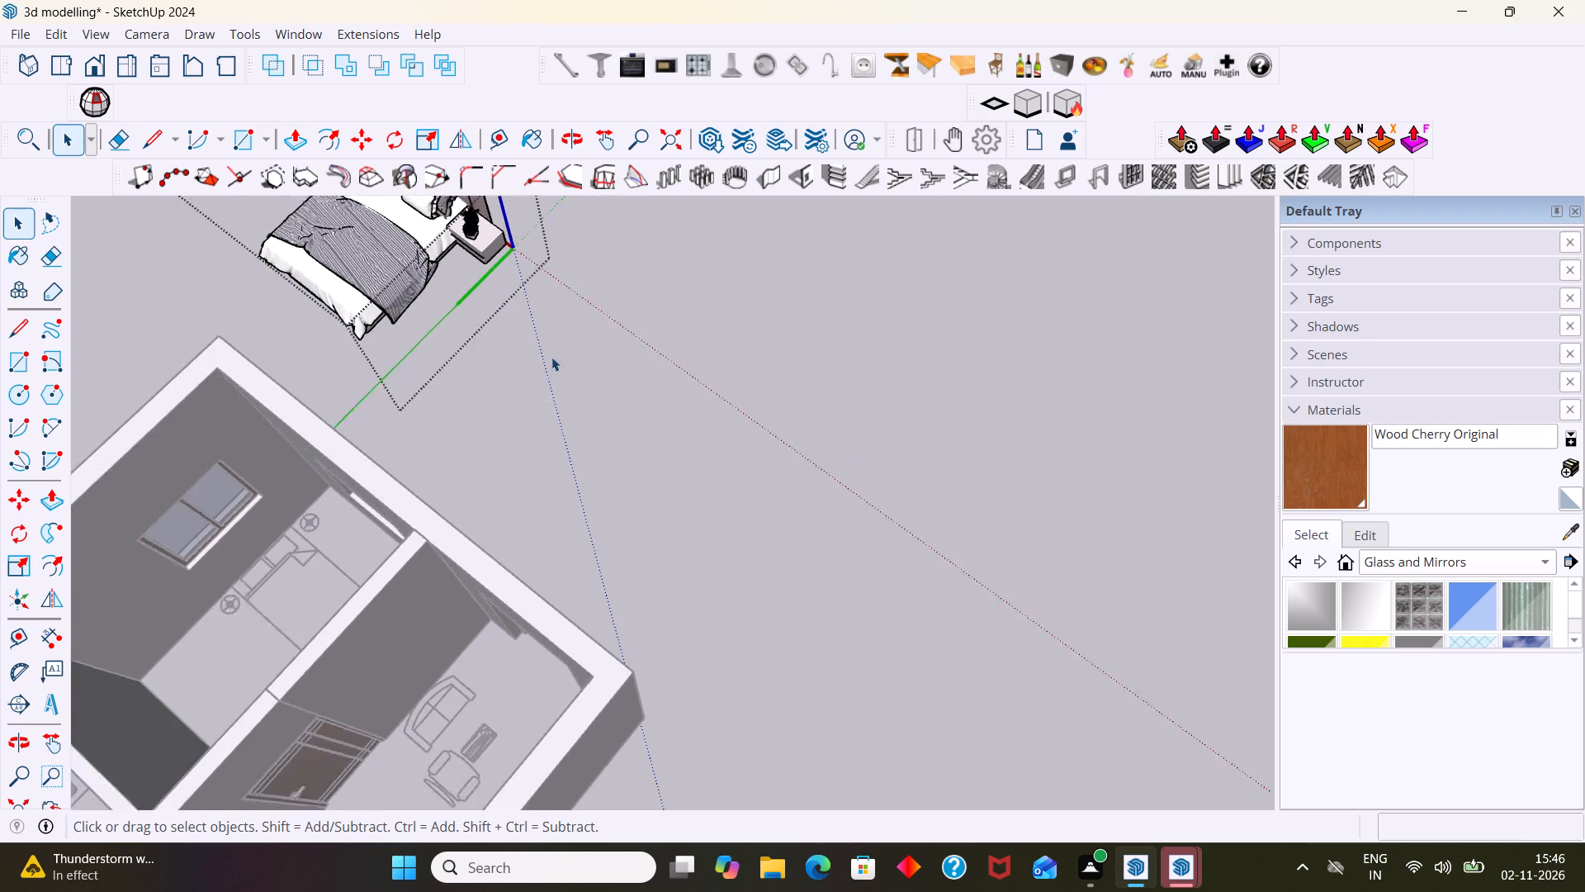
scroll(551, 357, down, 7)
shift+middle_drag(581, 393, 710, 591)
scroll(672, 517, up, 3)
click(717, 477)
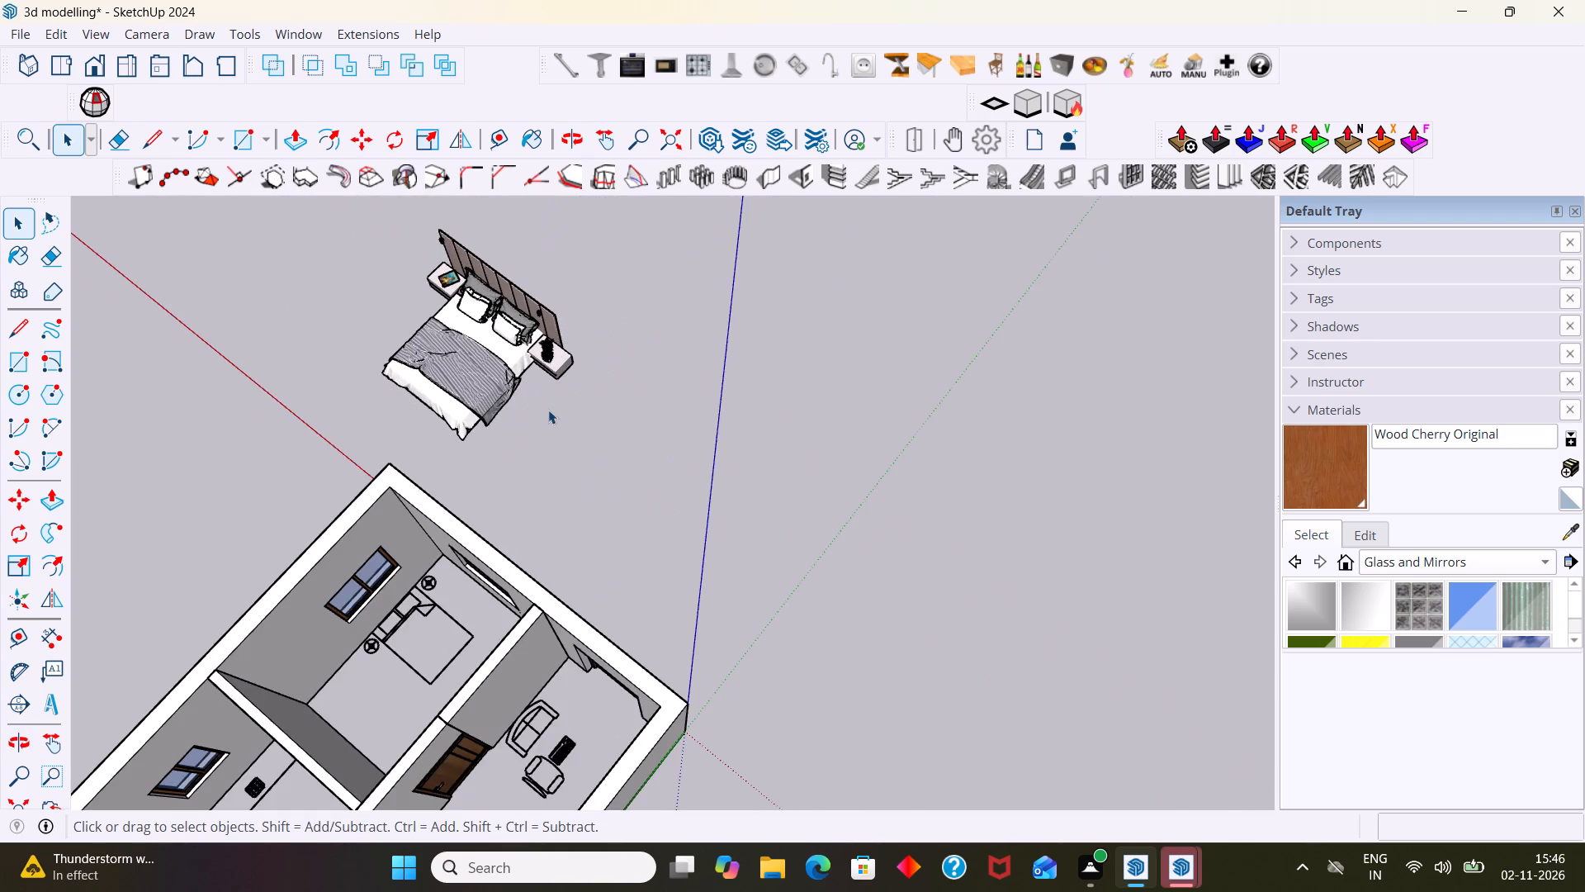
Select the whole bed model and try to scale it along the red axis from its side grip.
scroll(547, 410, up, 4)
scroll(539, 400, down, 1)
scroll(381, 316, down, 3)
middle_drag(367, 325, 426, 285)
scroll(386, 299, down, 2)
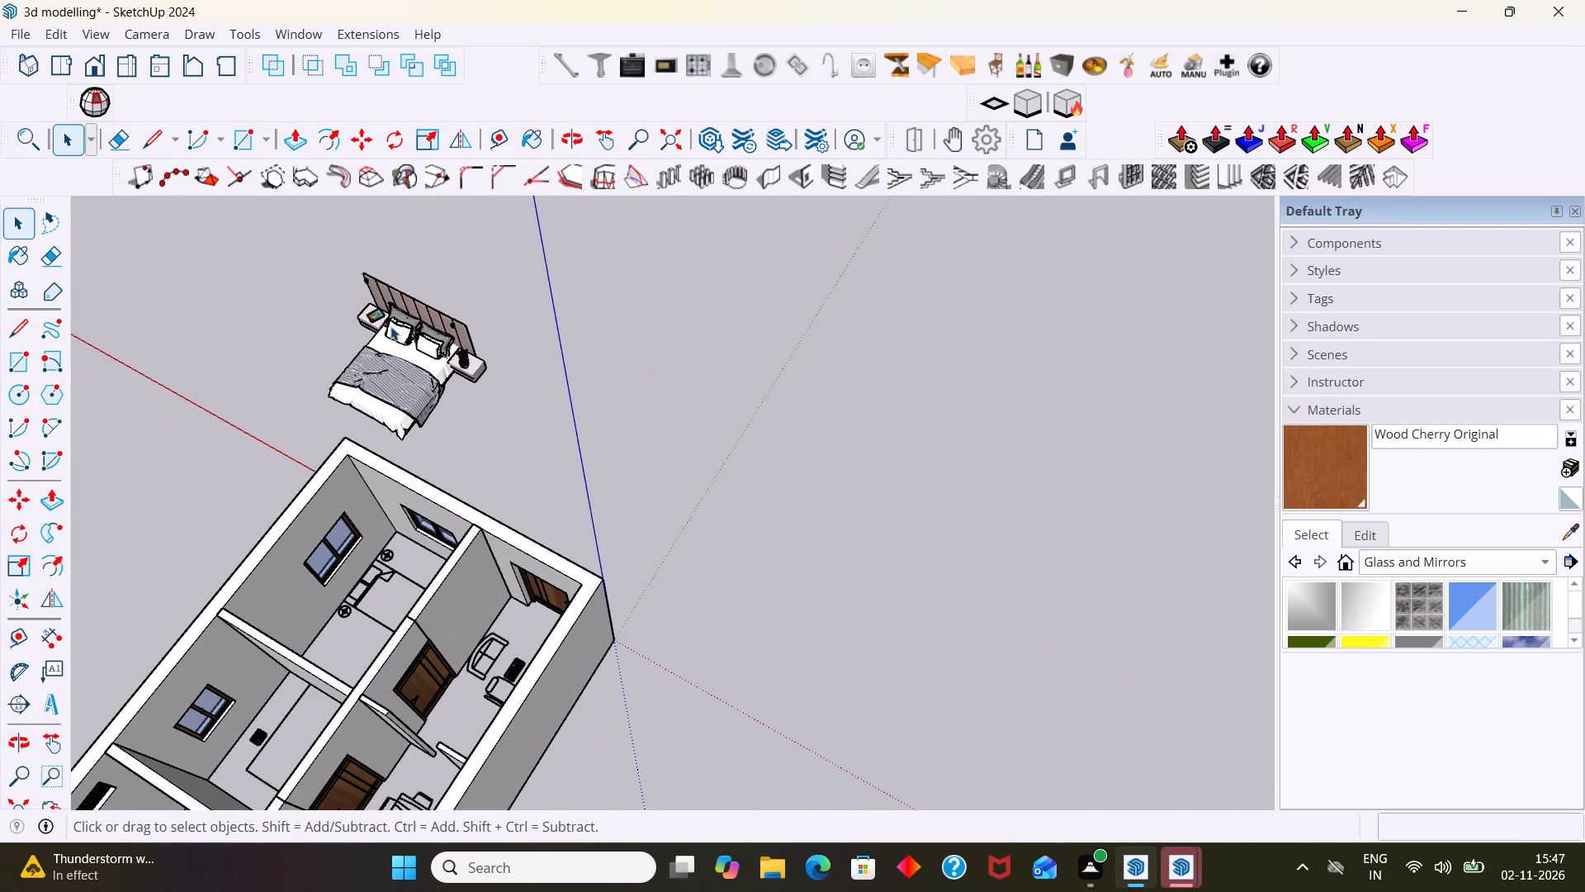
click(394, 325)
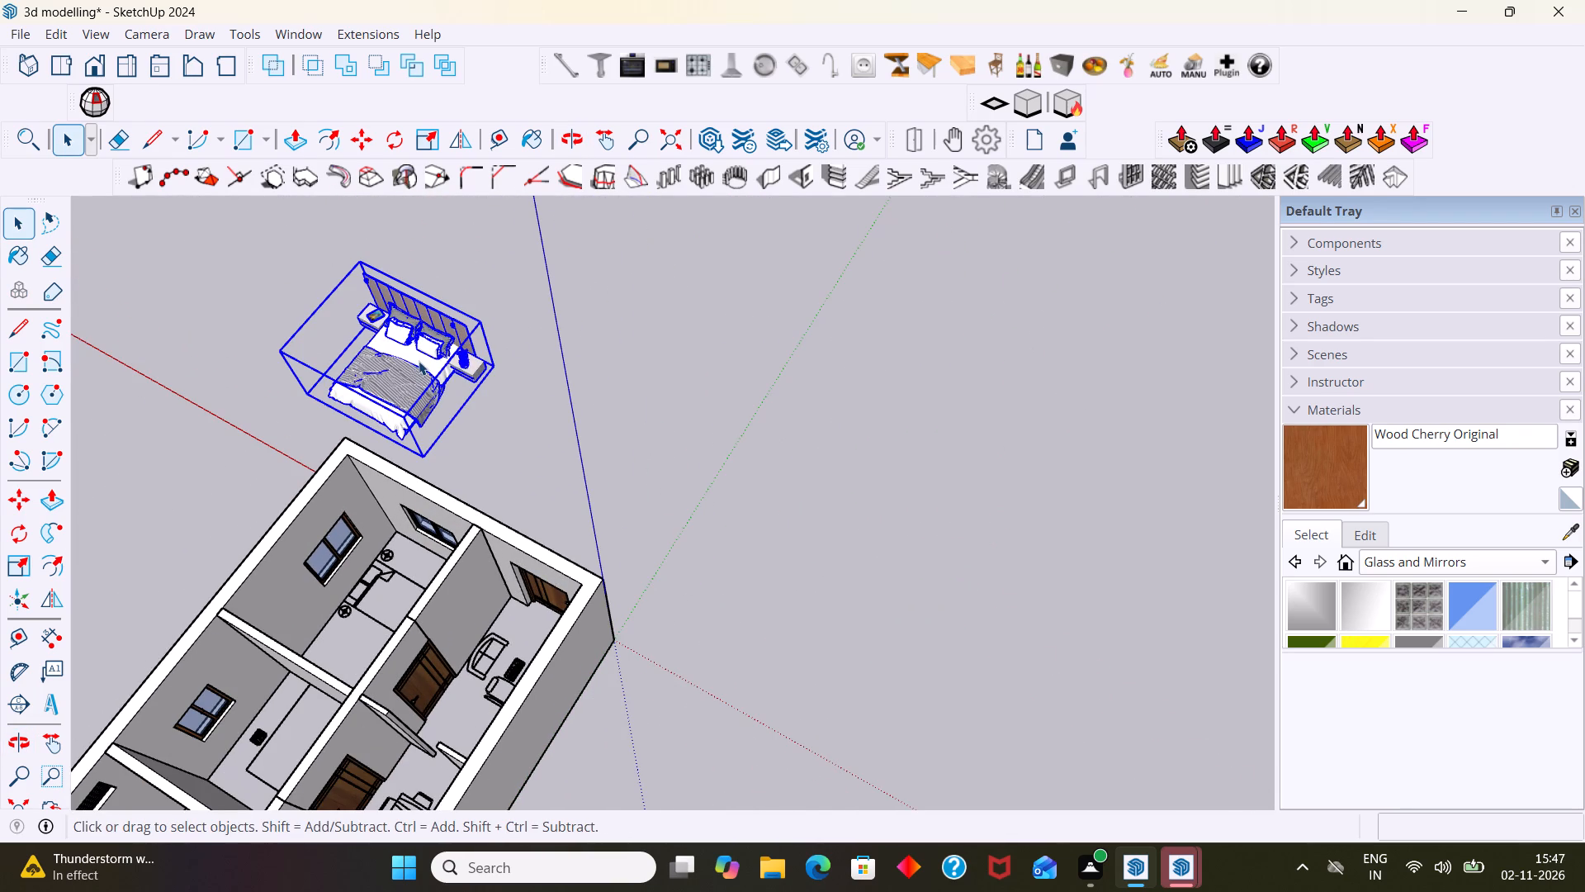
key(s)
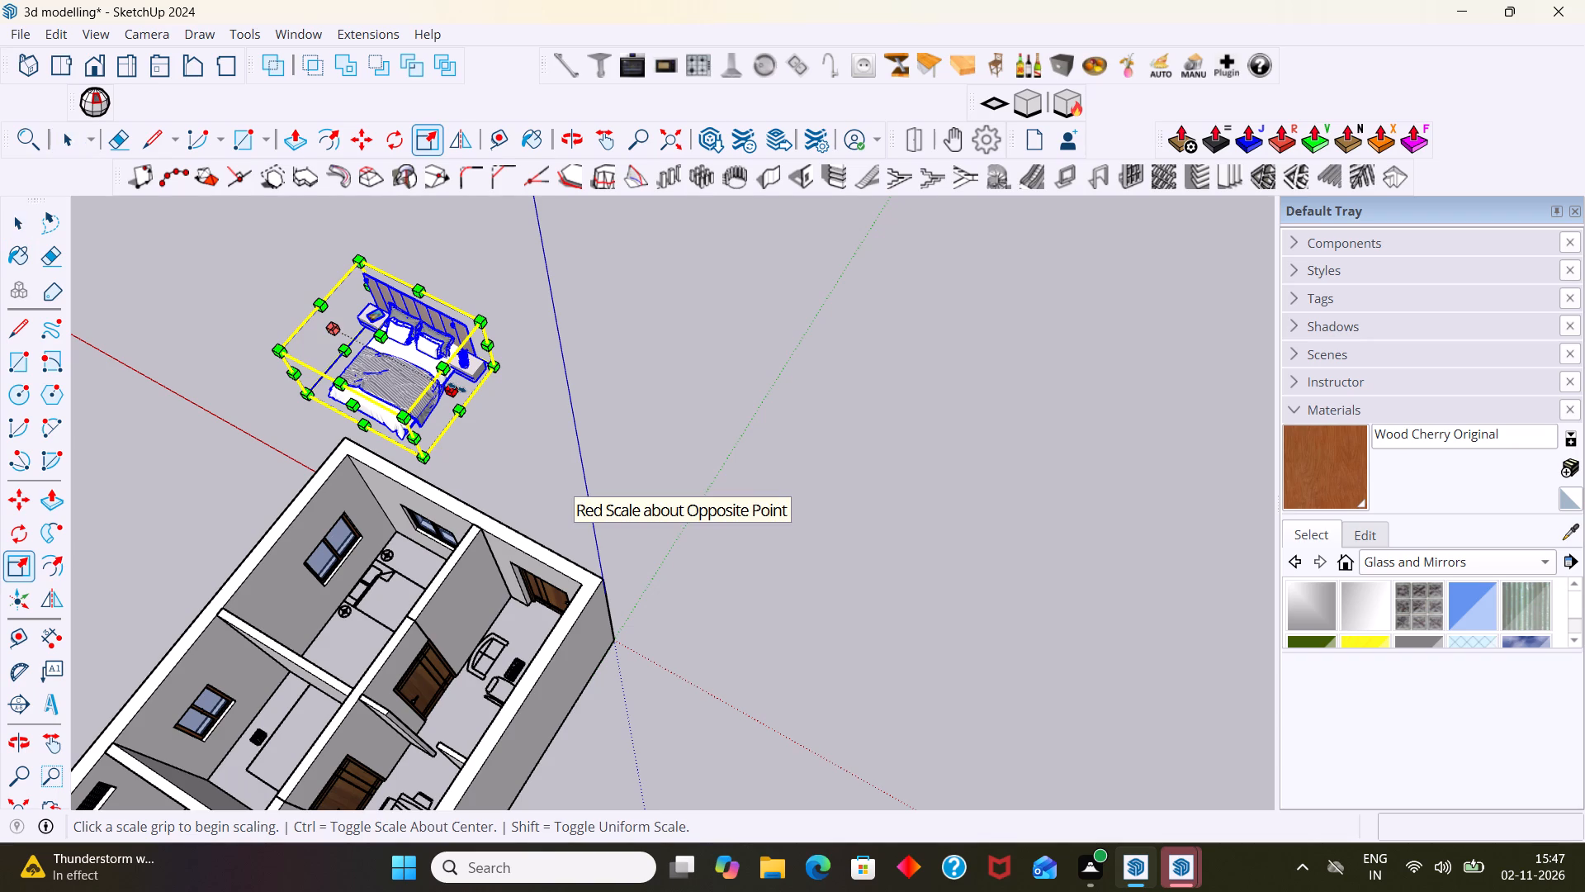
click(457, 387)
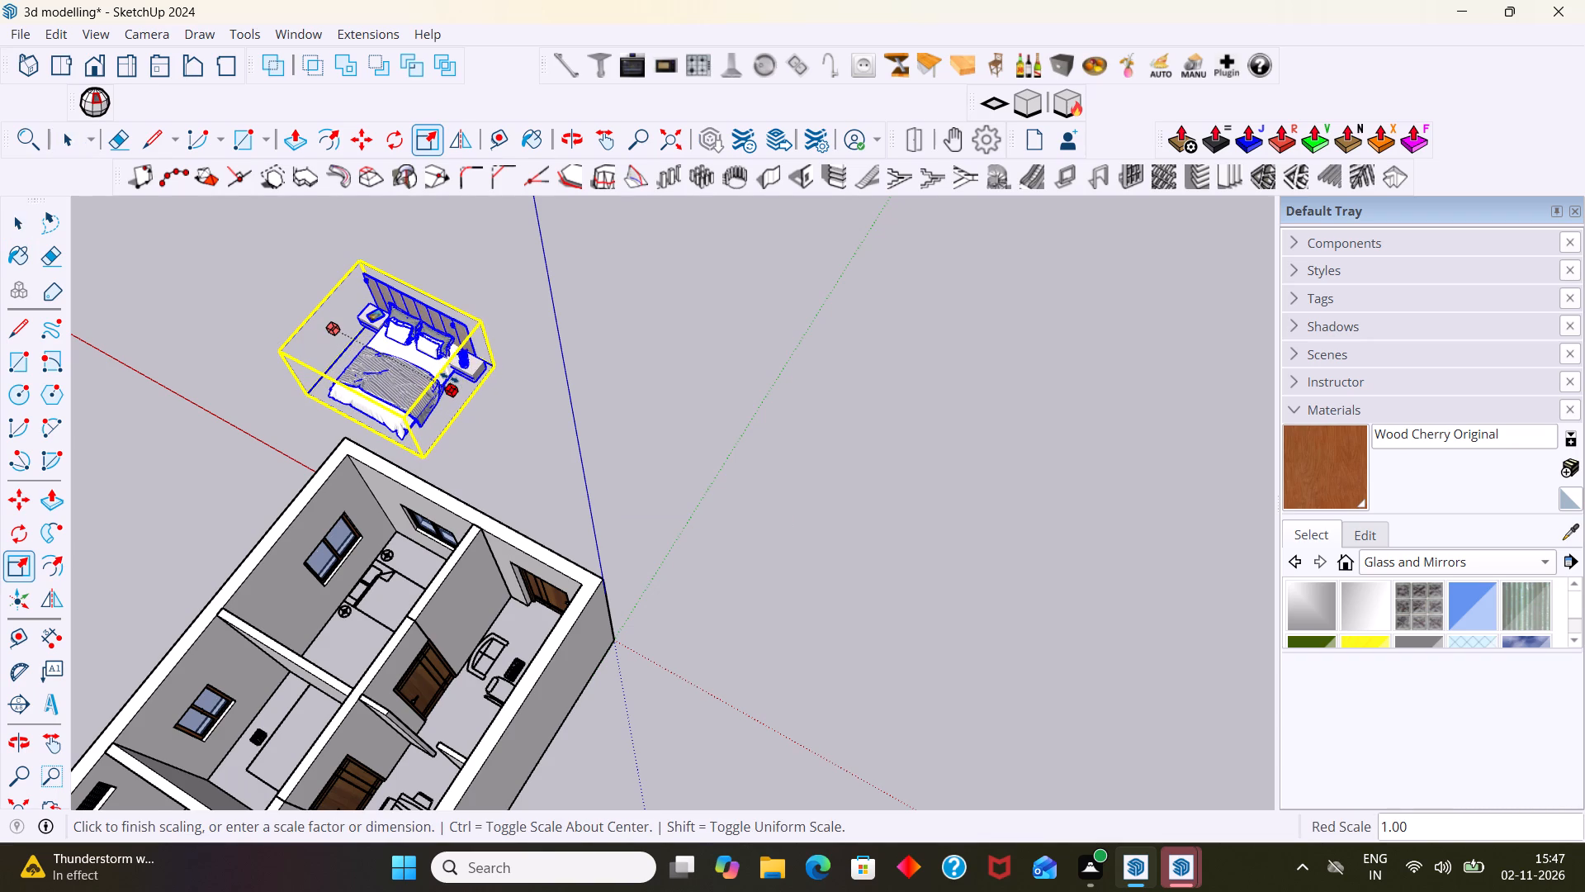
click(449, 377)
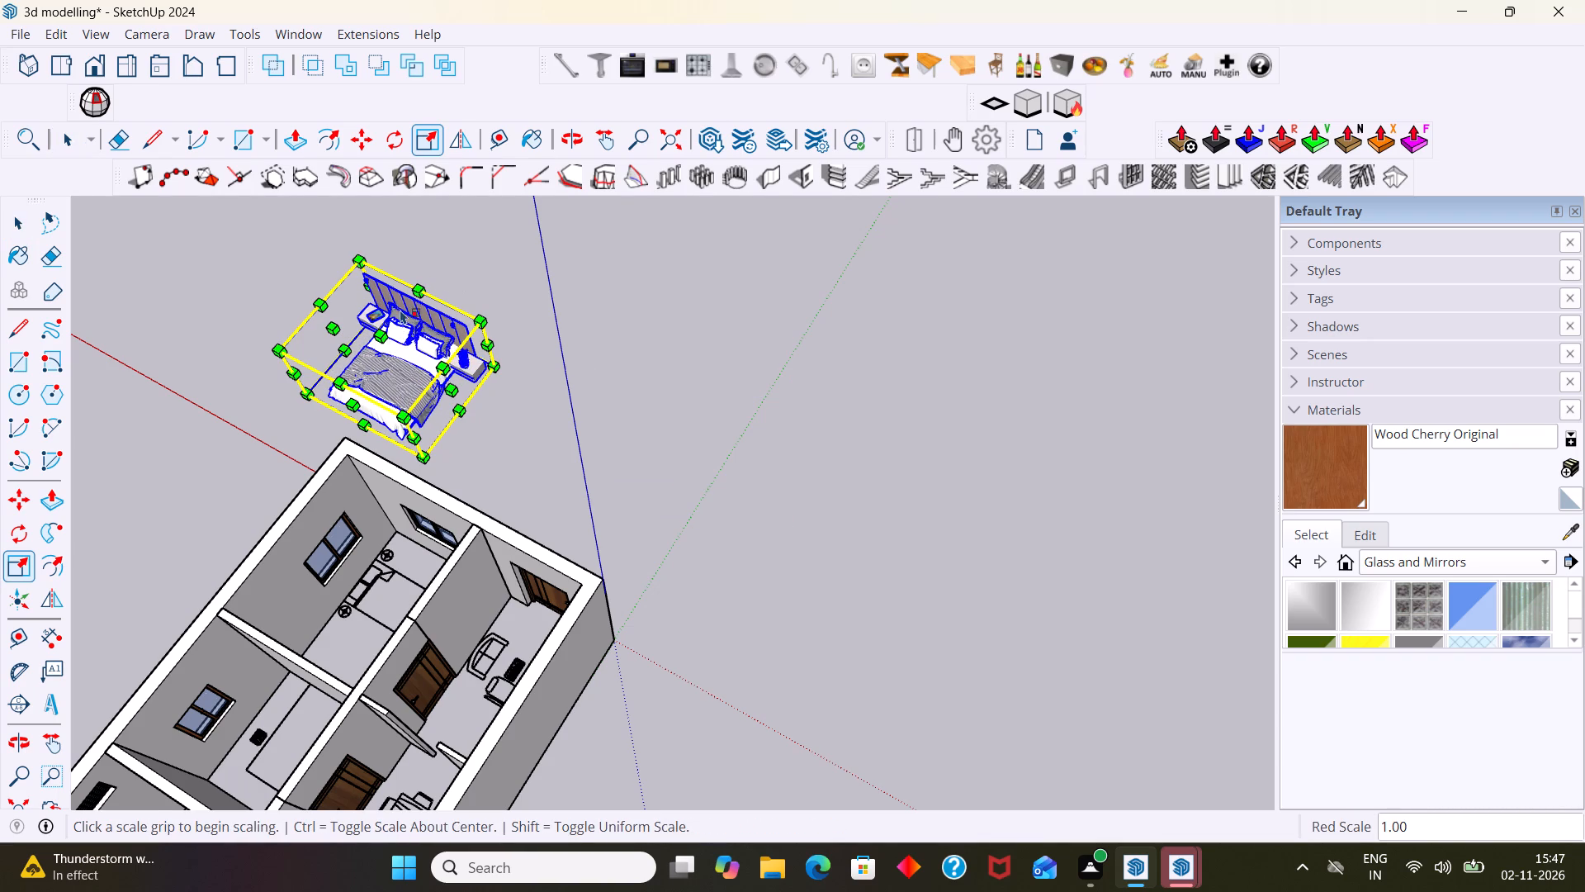
Scale the whole bed model along the green axis to about 1.05 from the grip on its headboard side.
middle_drag(414, 294, 159, 268)
scroll(471, 248, down, 5)
shift+middle_drag(608, 321, 472, 439)
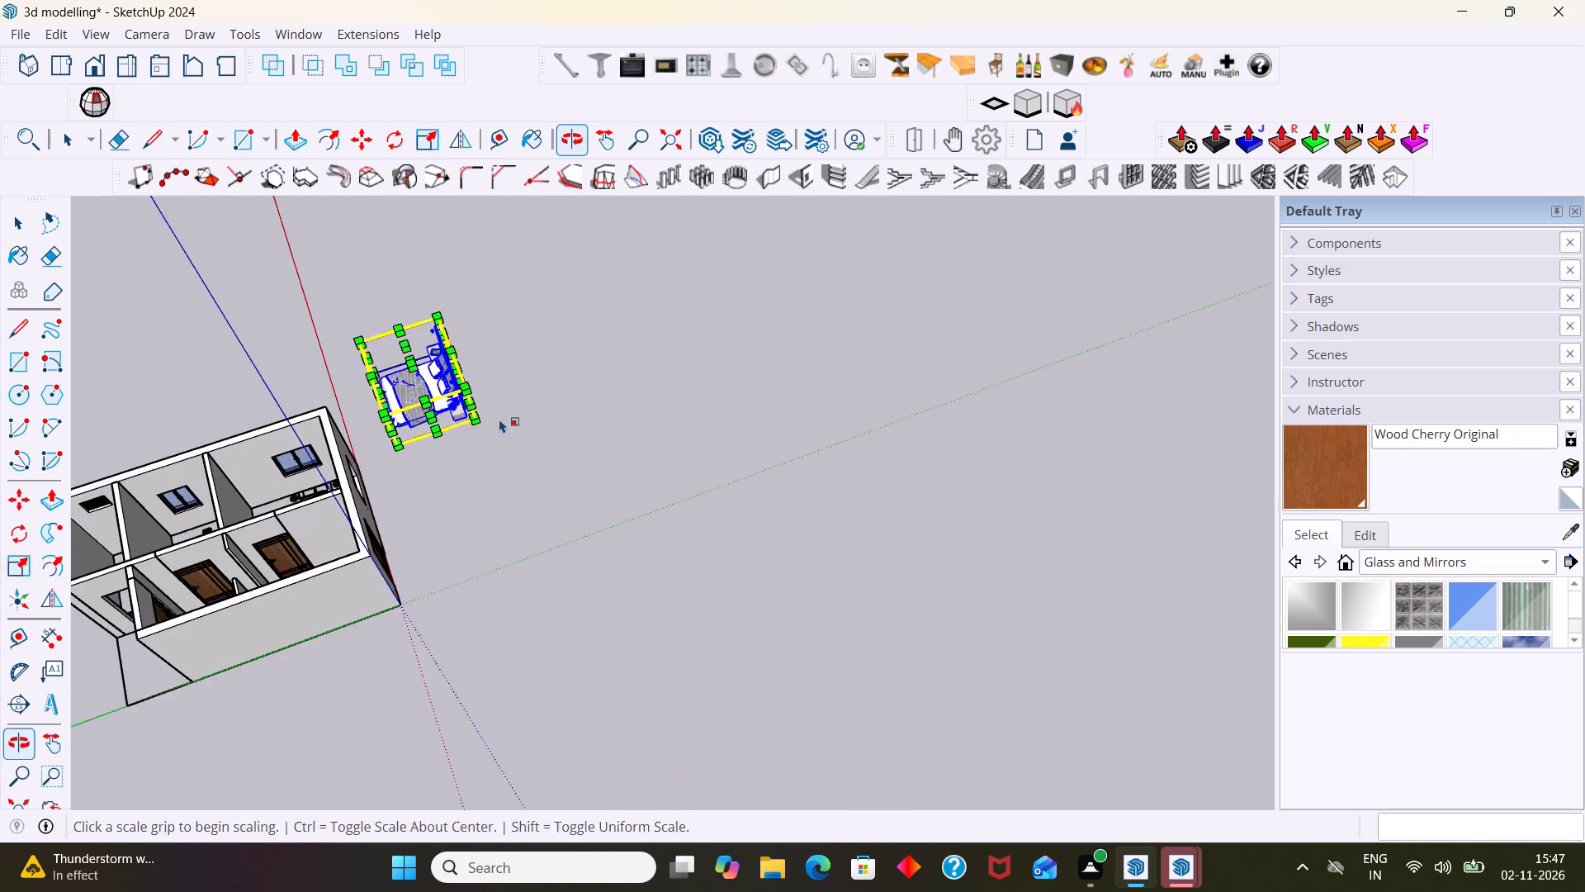
middle_drag(531, 368, 384, 296)
scroll(504, 299, up, 7)
middle_drag(571, 344, 317, 266)
scroll(707, 392, up, 3)
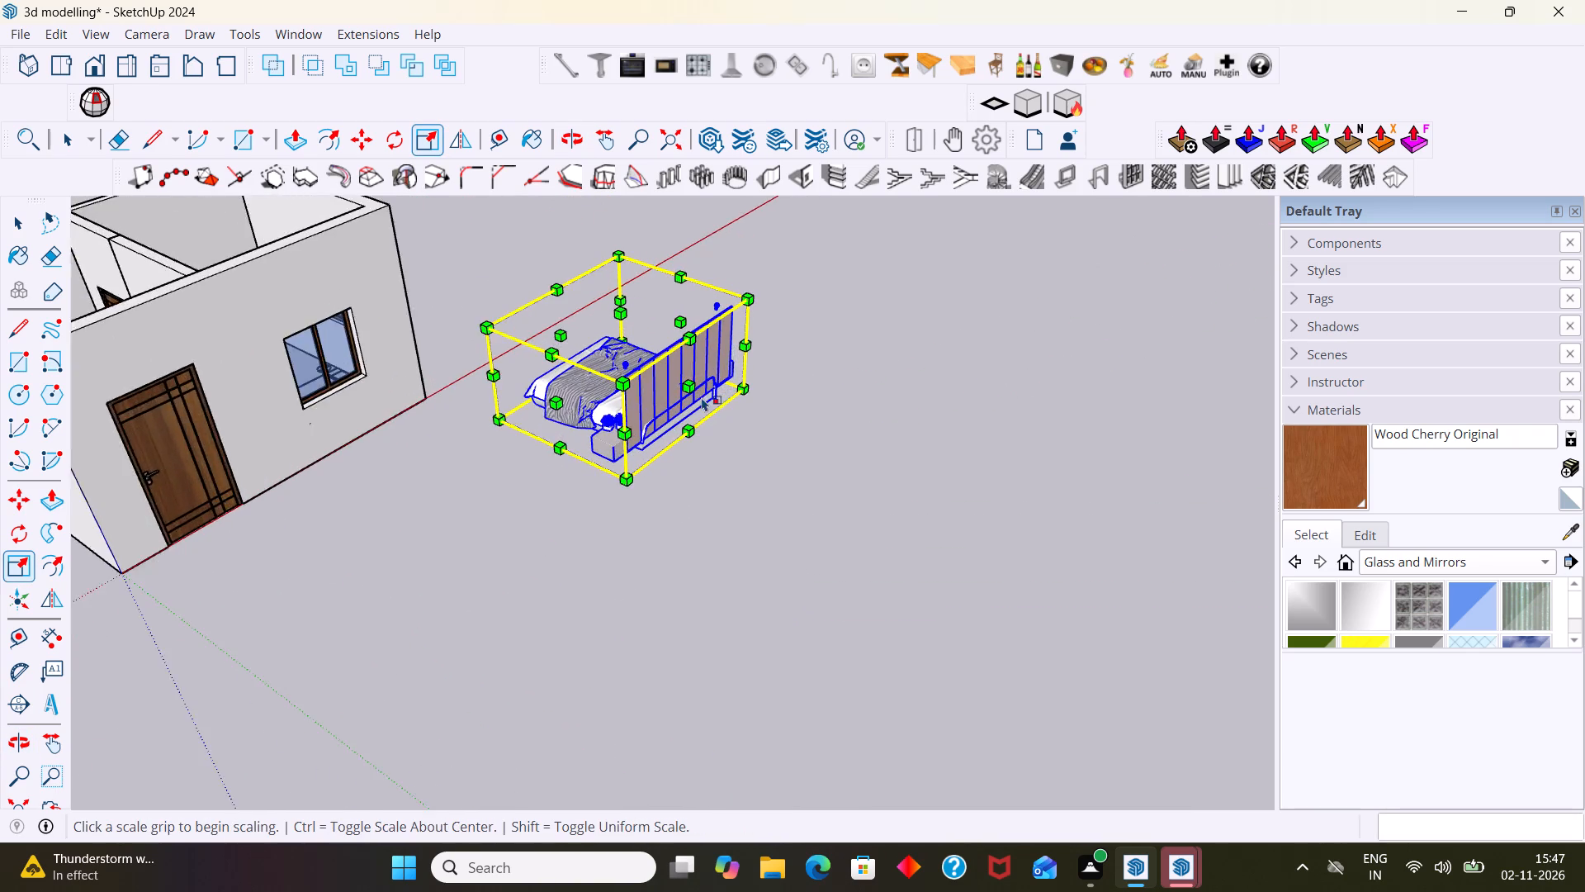
scroll(702, 397, up, 2)
click(682, 388)
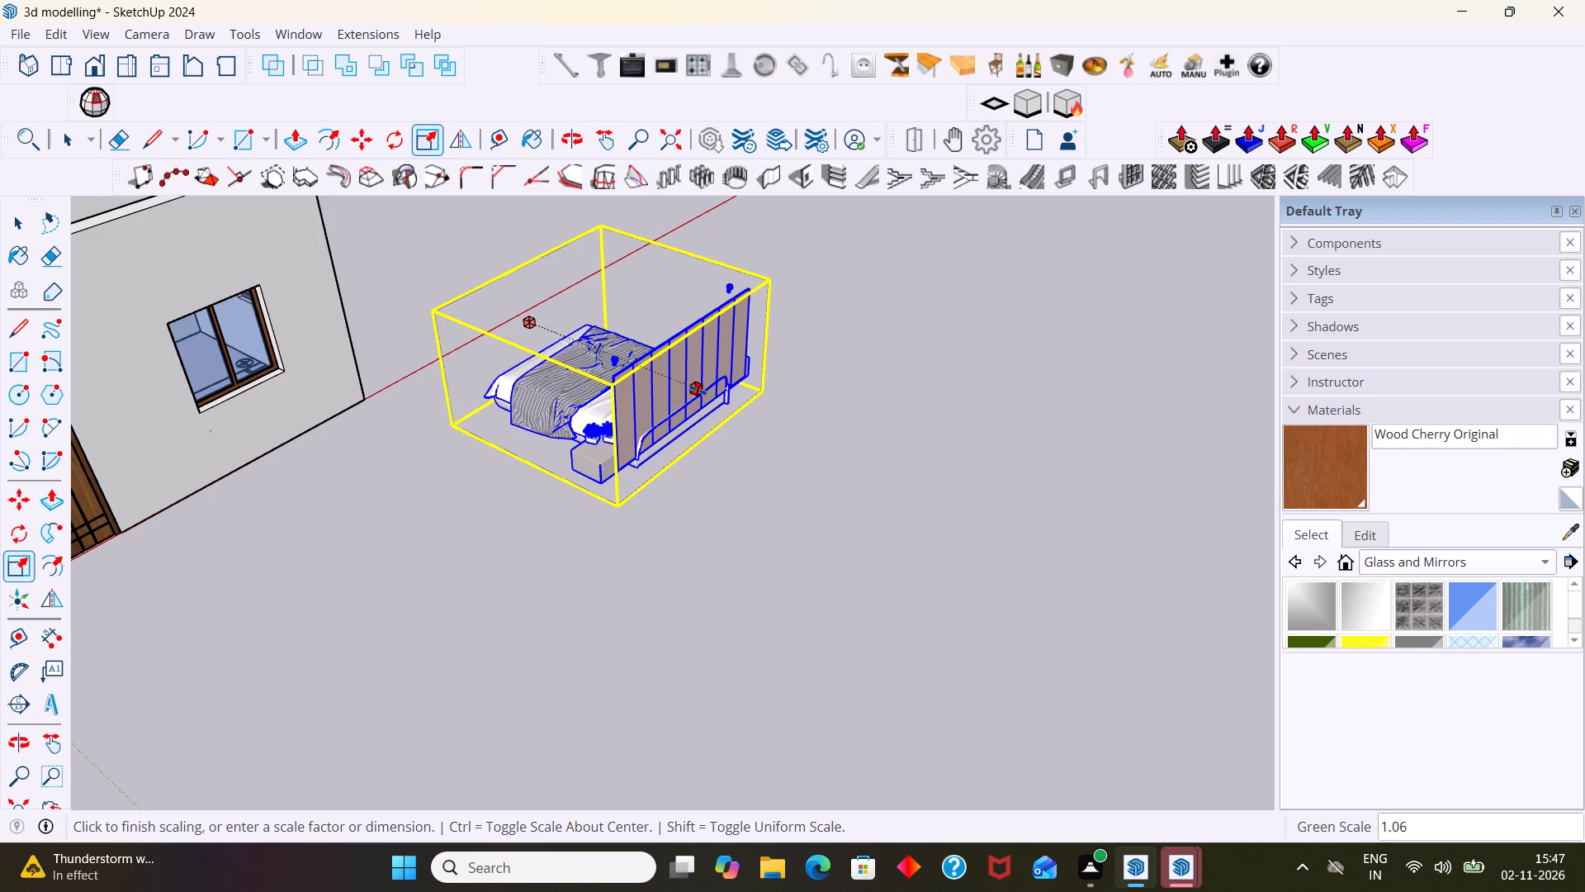
click(695, 388)
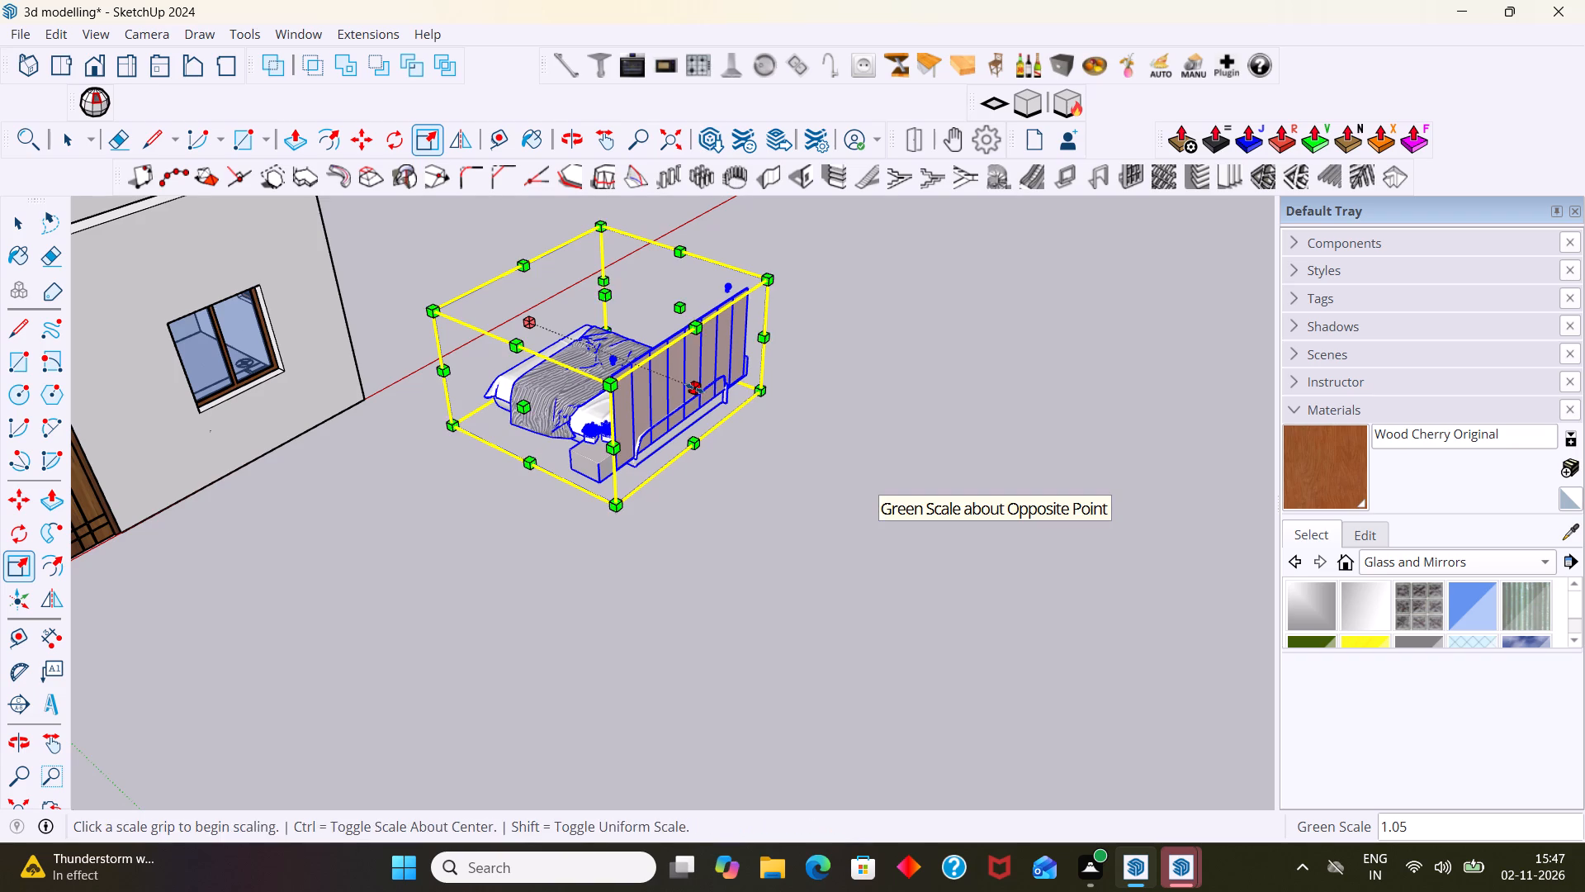
key(space)
click(828, 355)
Open the bed group for editing and delete both parts of the hanging lamp at the headboard's far end.
scroll(788, 359, down, 4)
middle_drag(745, 423, 1033, 403)
scroll(775, 391, down, 2)
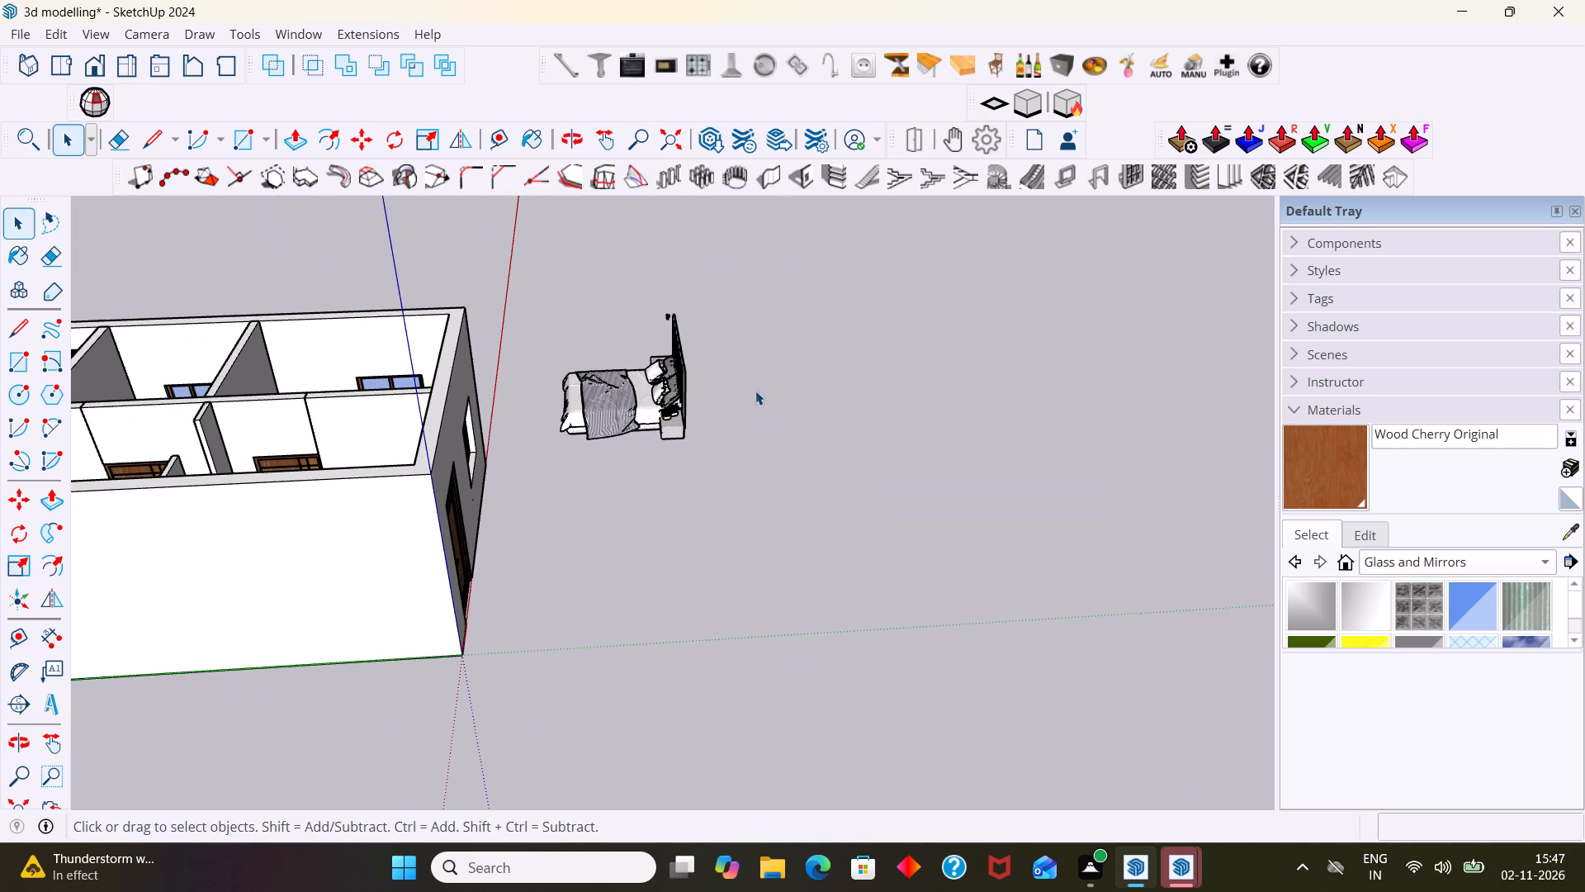
middle_drag(653, 338, 809, 332)
scroll(623, 334, up, 8)
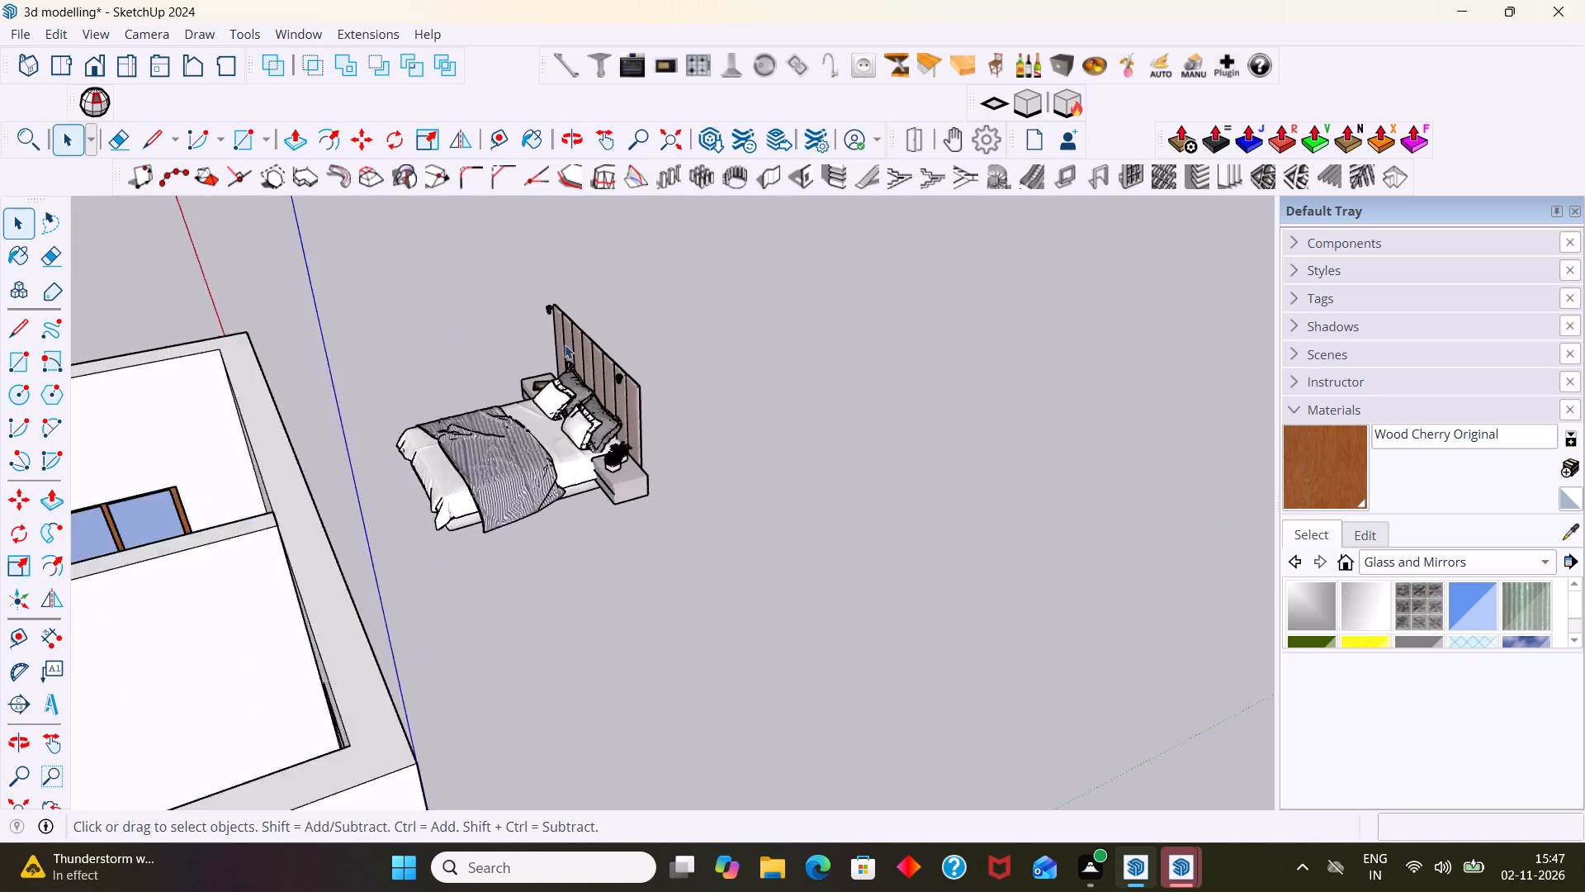
scroll(565, 344, up, 5)
click(542, 282)
triple_click(540, 284)
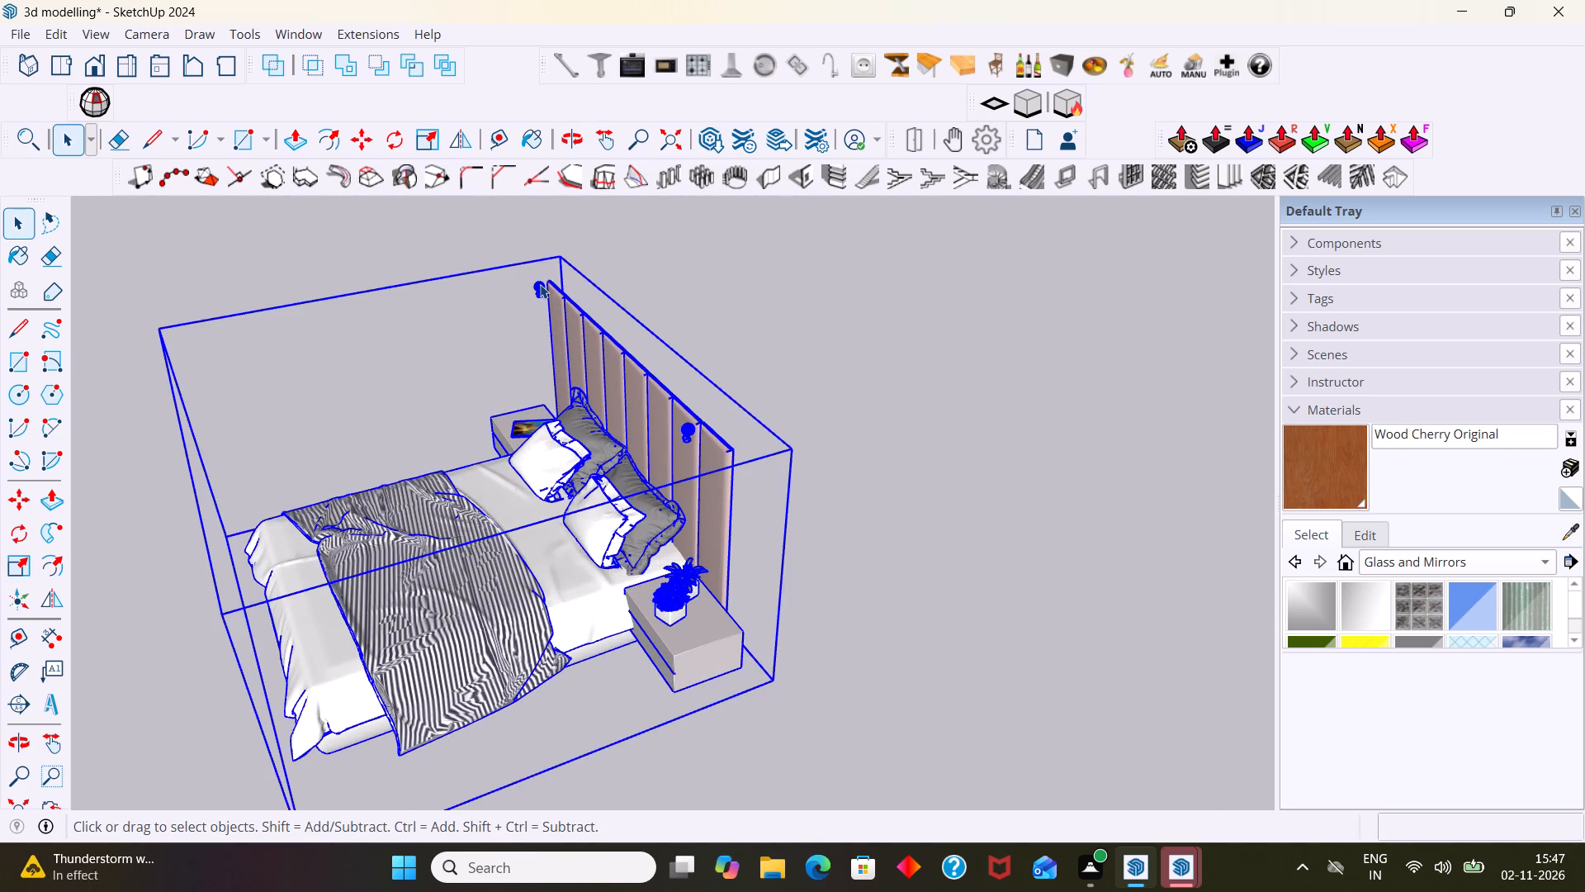
click(538, 284)
scroll(541, 284, up, 3)
click(537, 289)
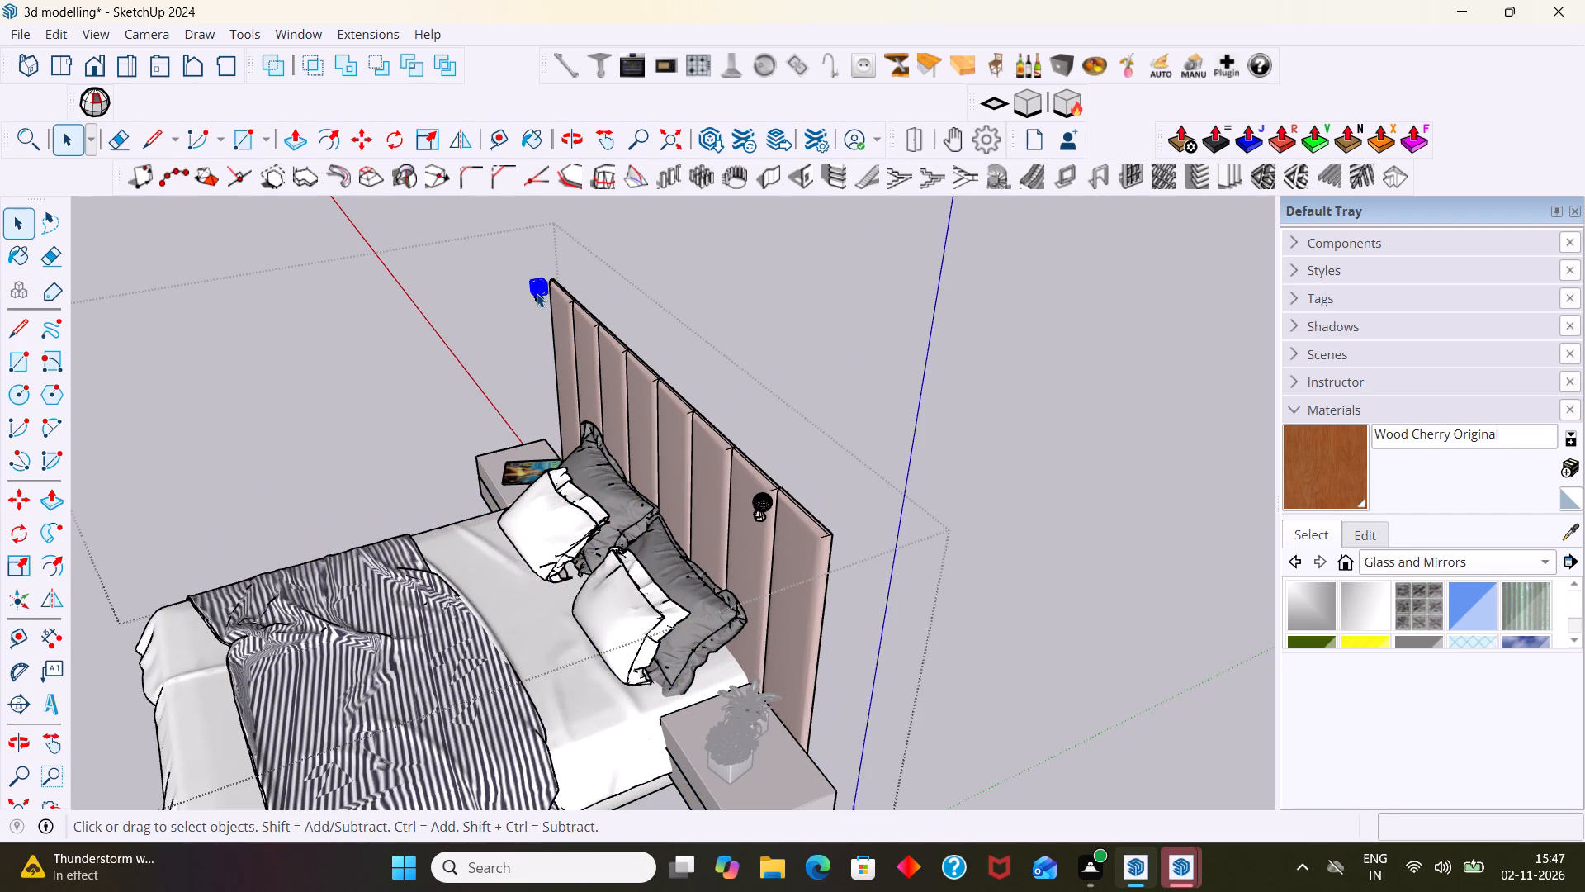
key(Delete)
scroll(558, 332, up, 8)
drag(536, 292, 519, 272)
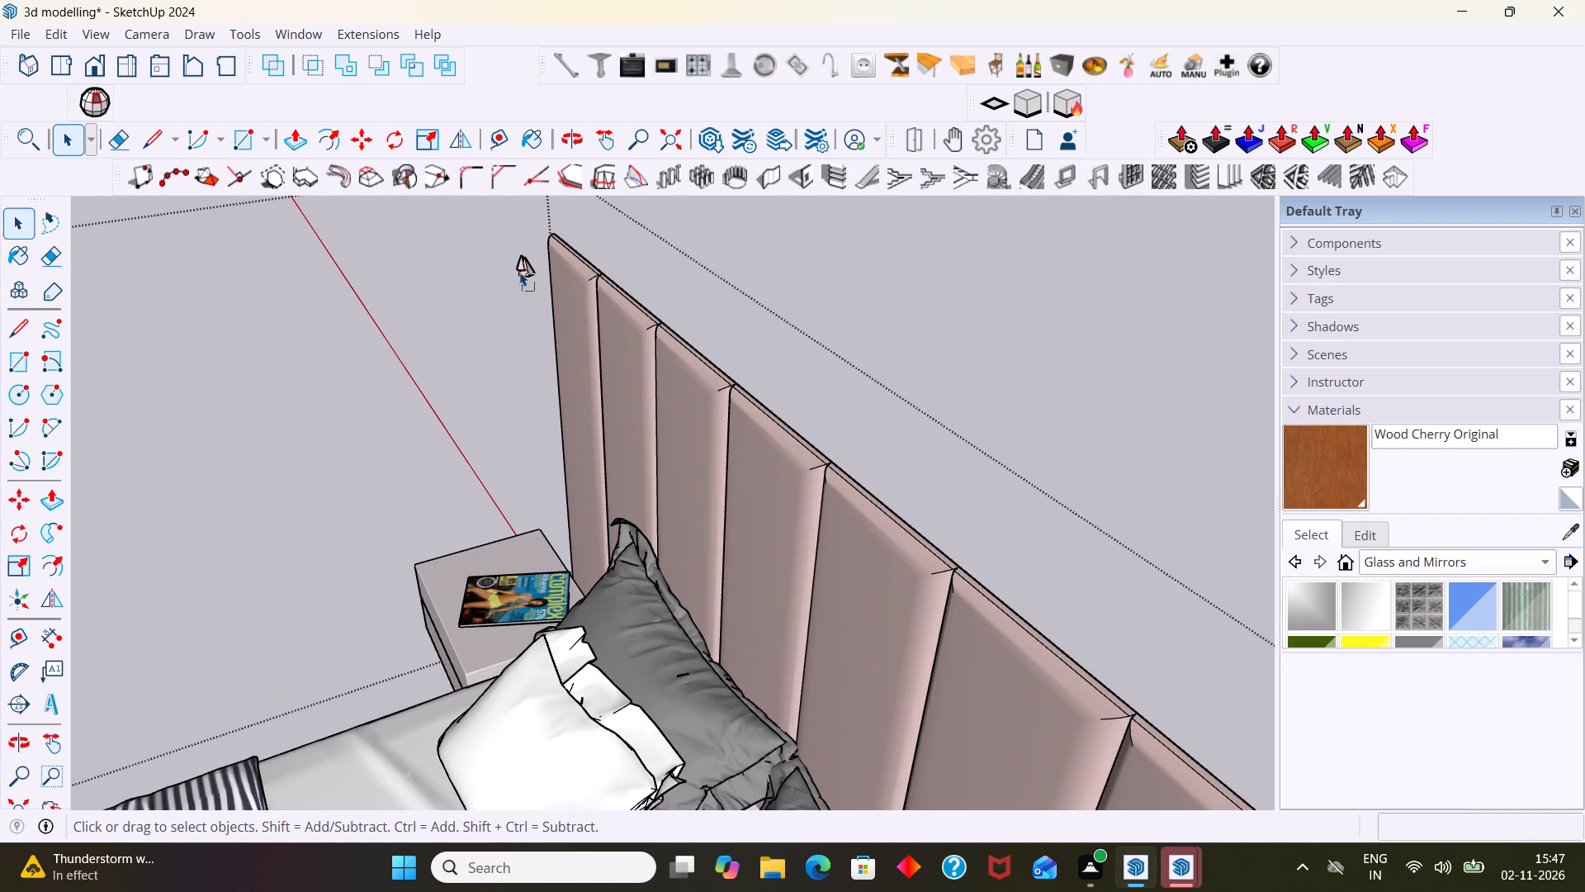
drag(519, 272, 507, 263)
key(Delete)
Delete both parts of the remaining hanging lamp, above the nightstand with the plant.
scroll(887, 621, down, 12)
scroll(1094, 726, up, 1)
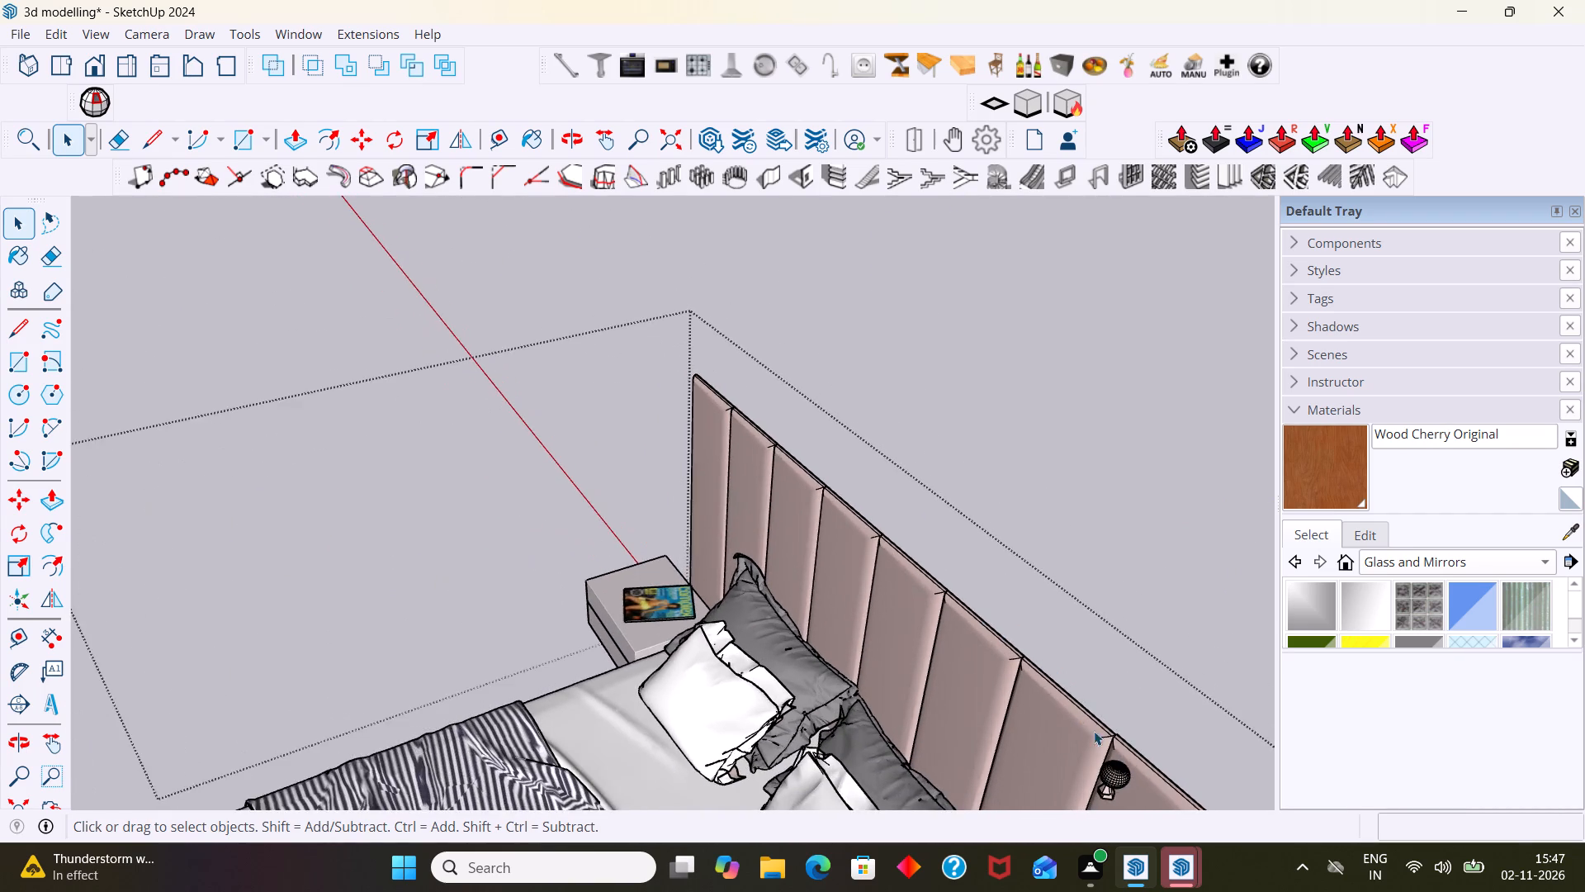
scroll(1094, 731, up, 4)
click(1105, 789)
key(Delete)
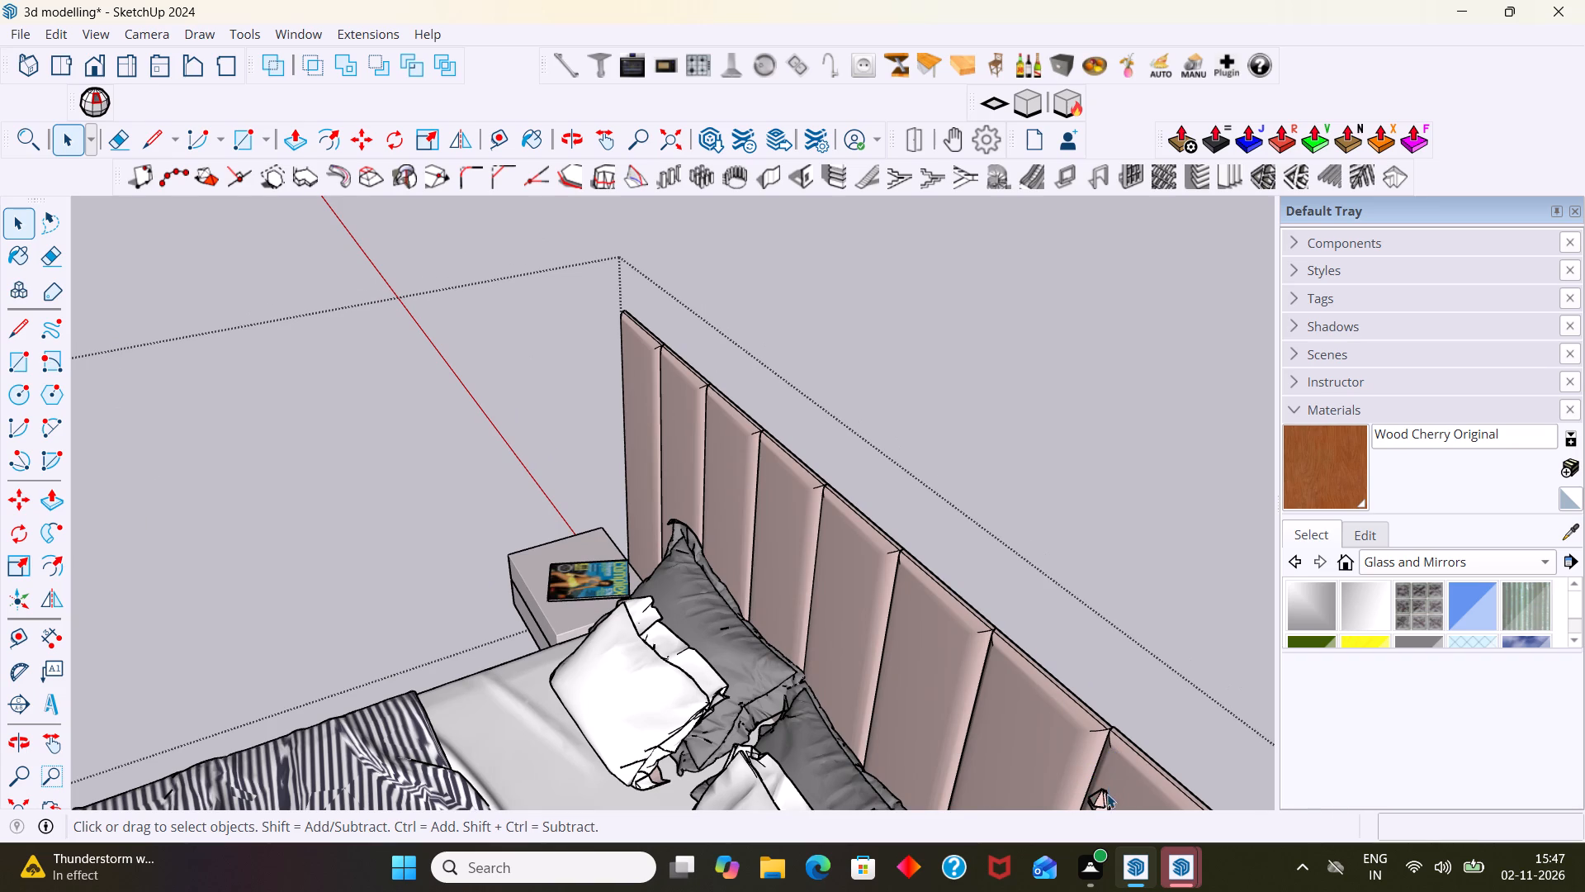
scroll(1089, 801, down, 6)
shift+middle_drag(1091, 776, 1024, 608)
scroll(1034, 677, up, 2)
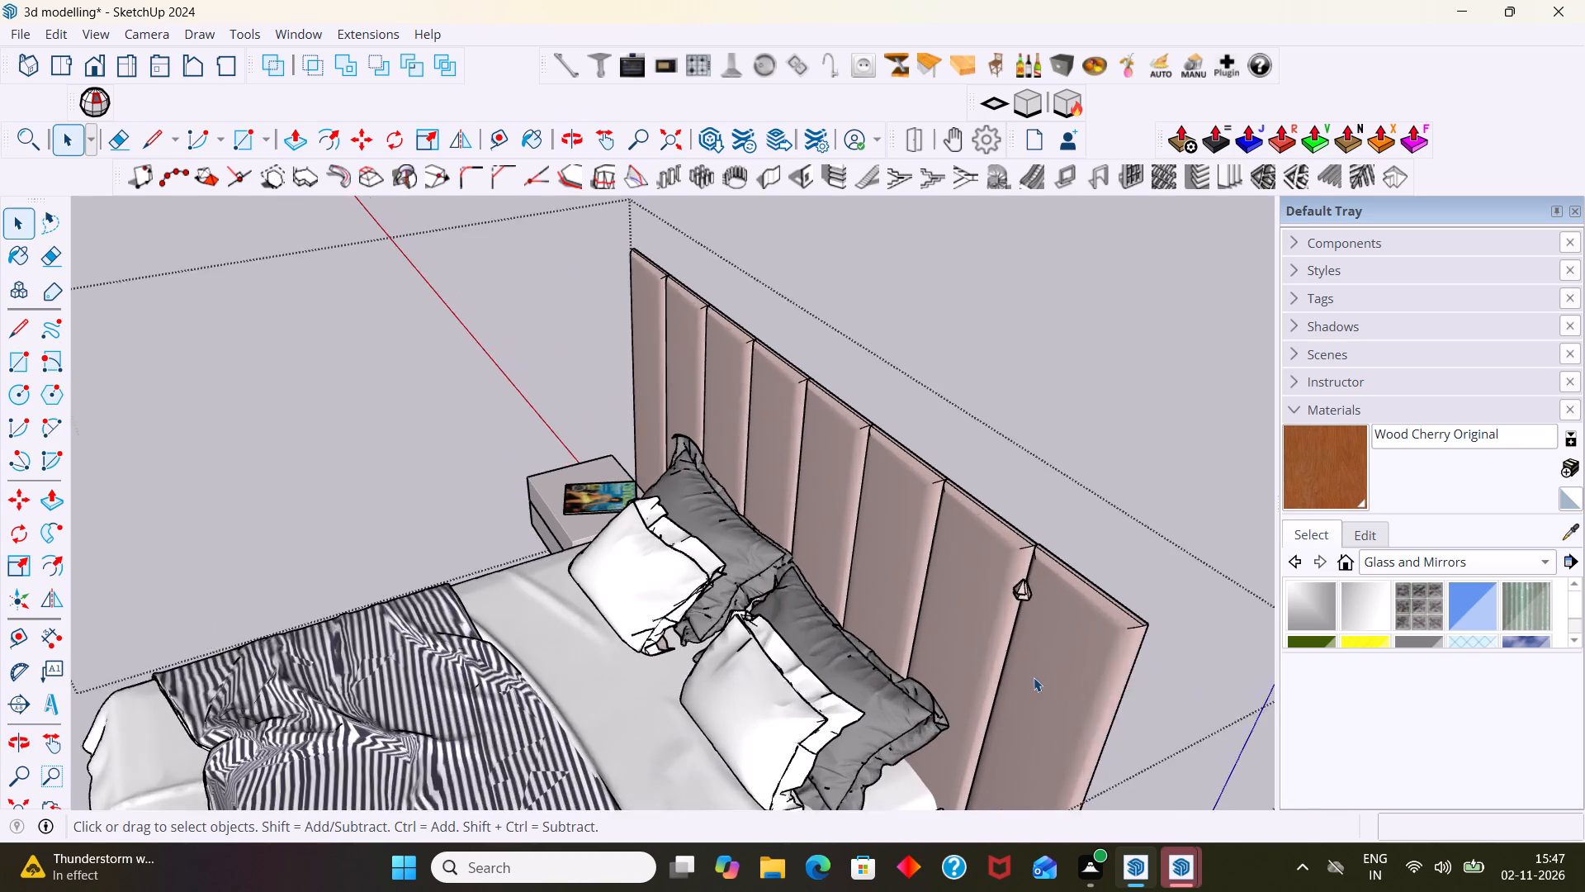
scroll(1034, 677, up, 6)
click(1026, 557)
key(Delete)
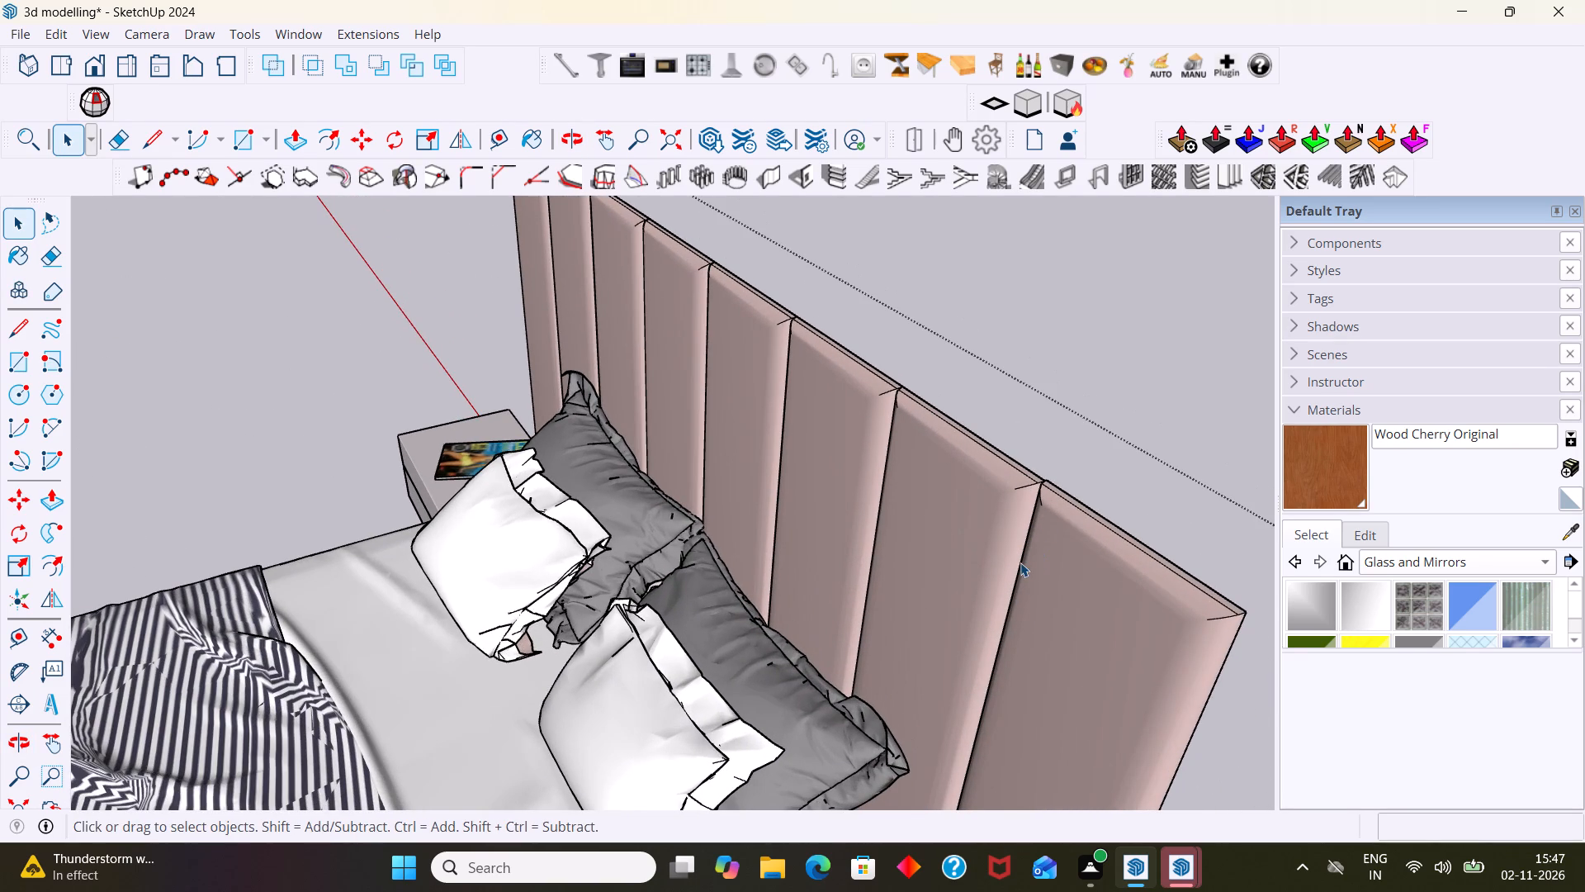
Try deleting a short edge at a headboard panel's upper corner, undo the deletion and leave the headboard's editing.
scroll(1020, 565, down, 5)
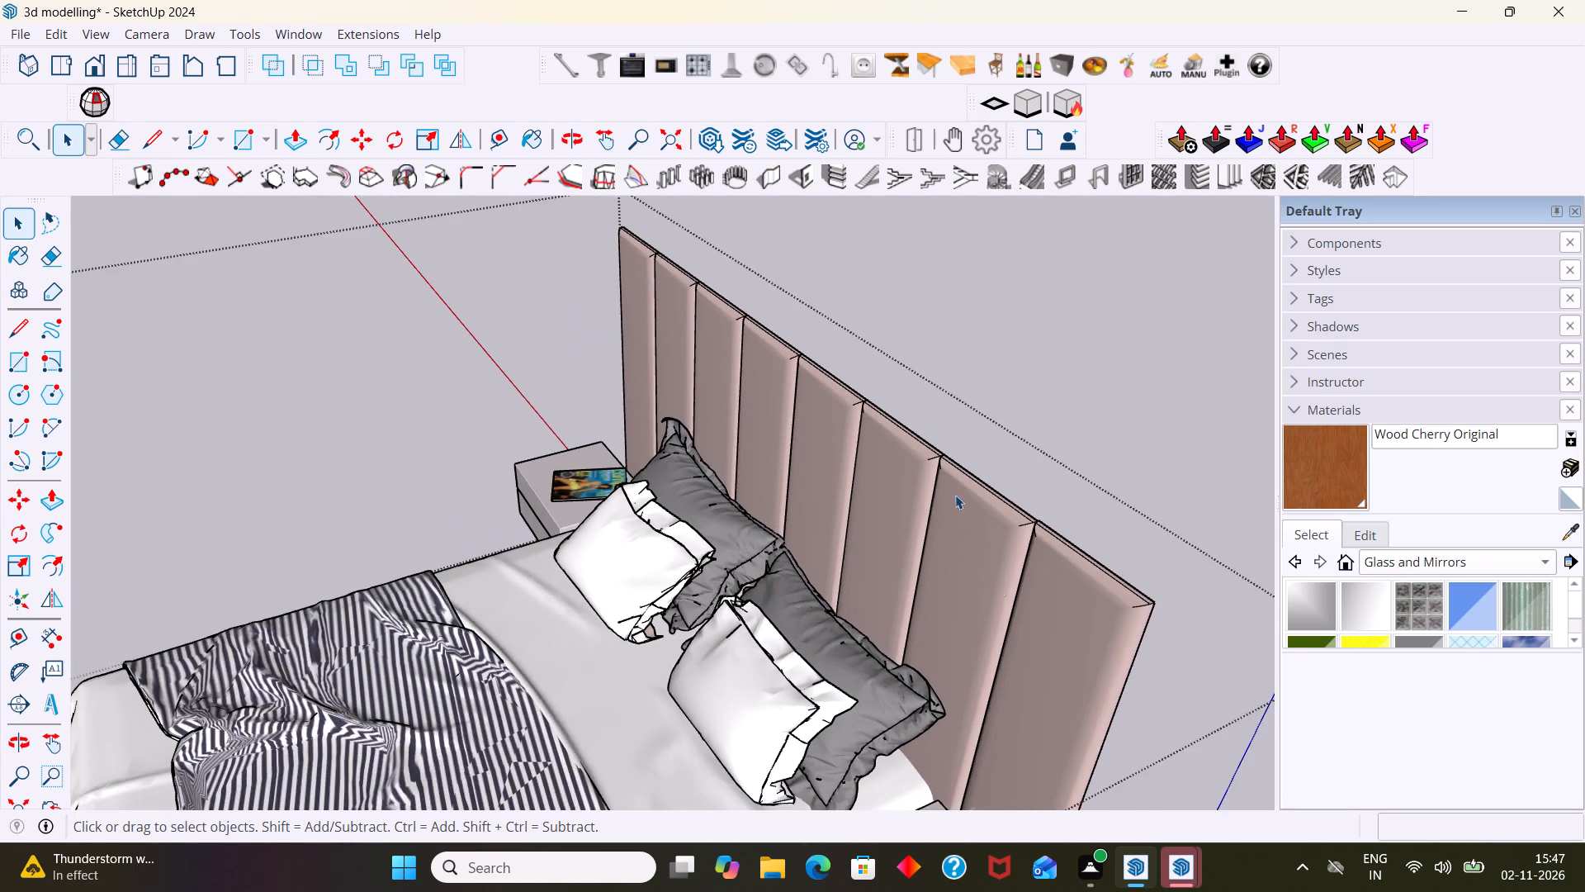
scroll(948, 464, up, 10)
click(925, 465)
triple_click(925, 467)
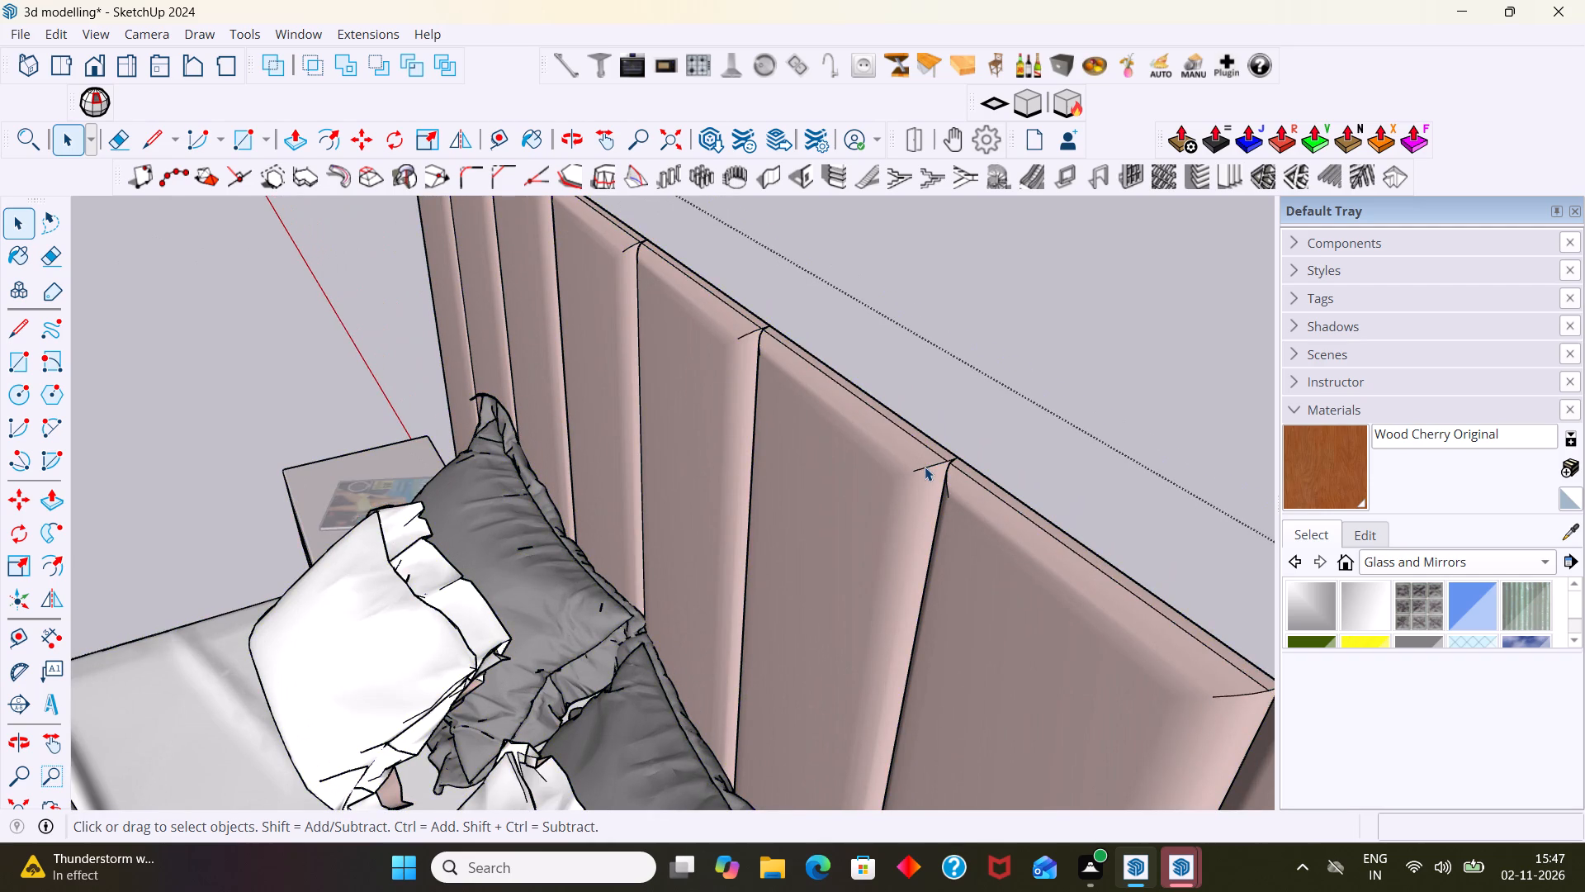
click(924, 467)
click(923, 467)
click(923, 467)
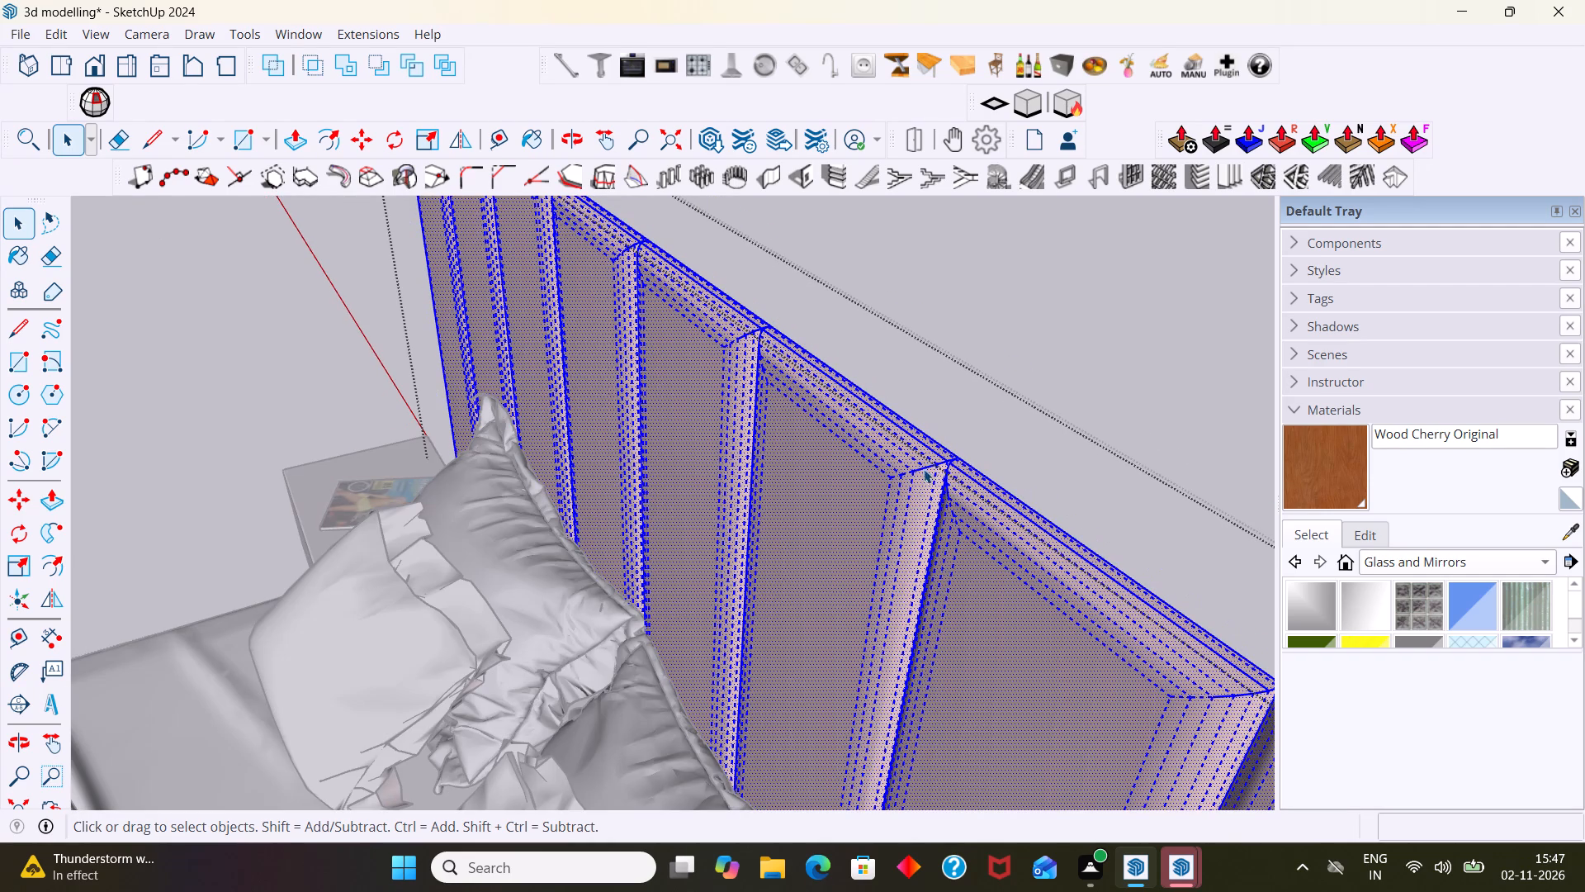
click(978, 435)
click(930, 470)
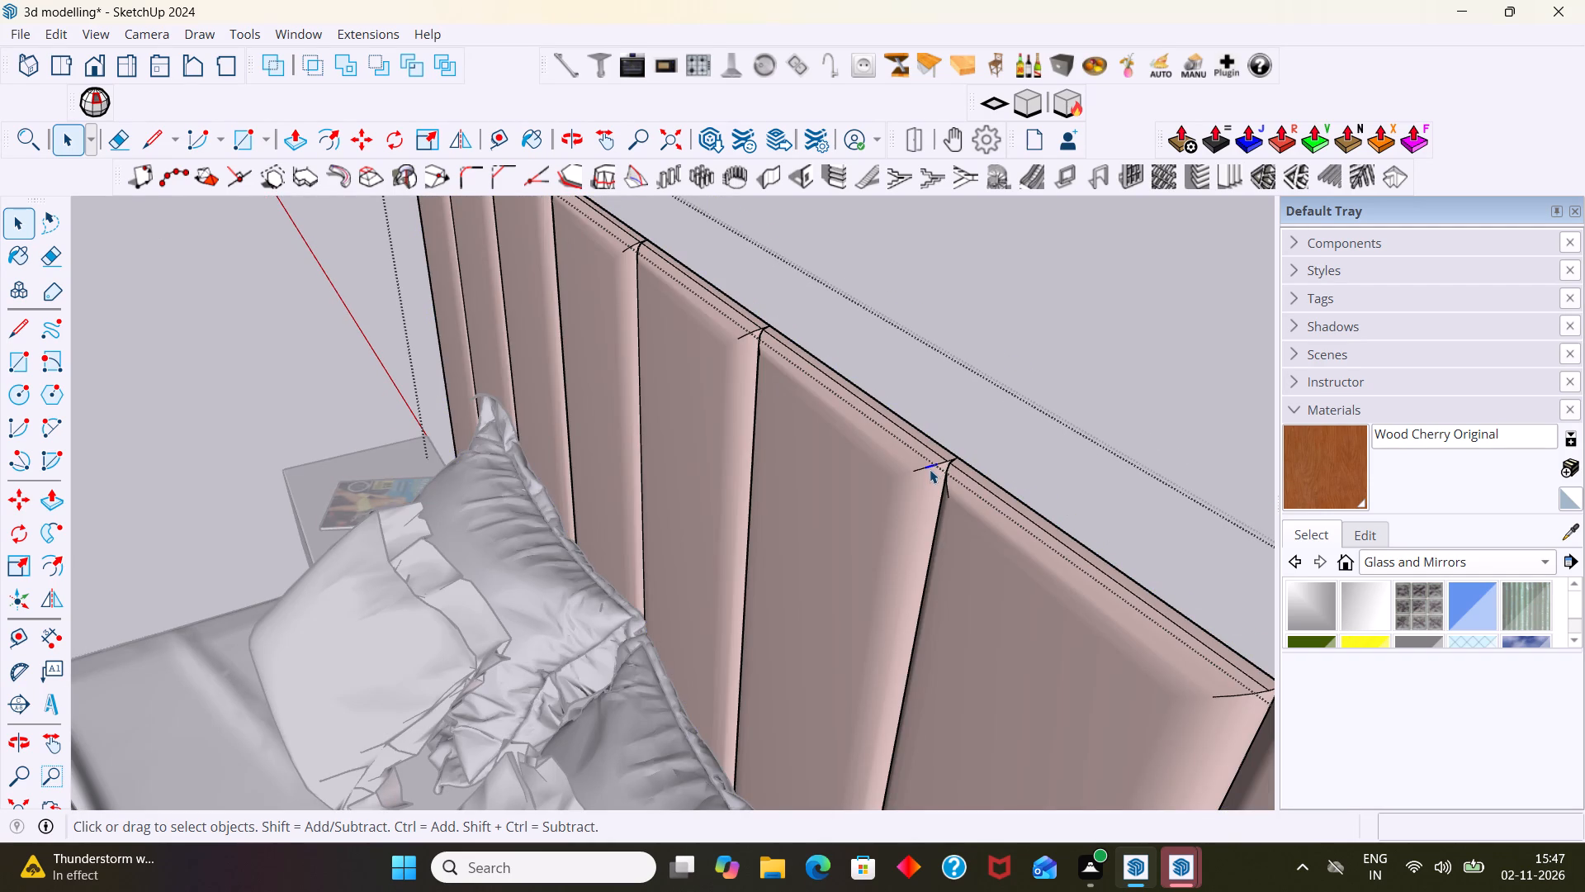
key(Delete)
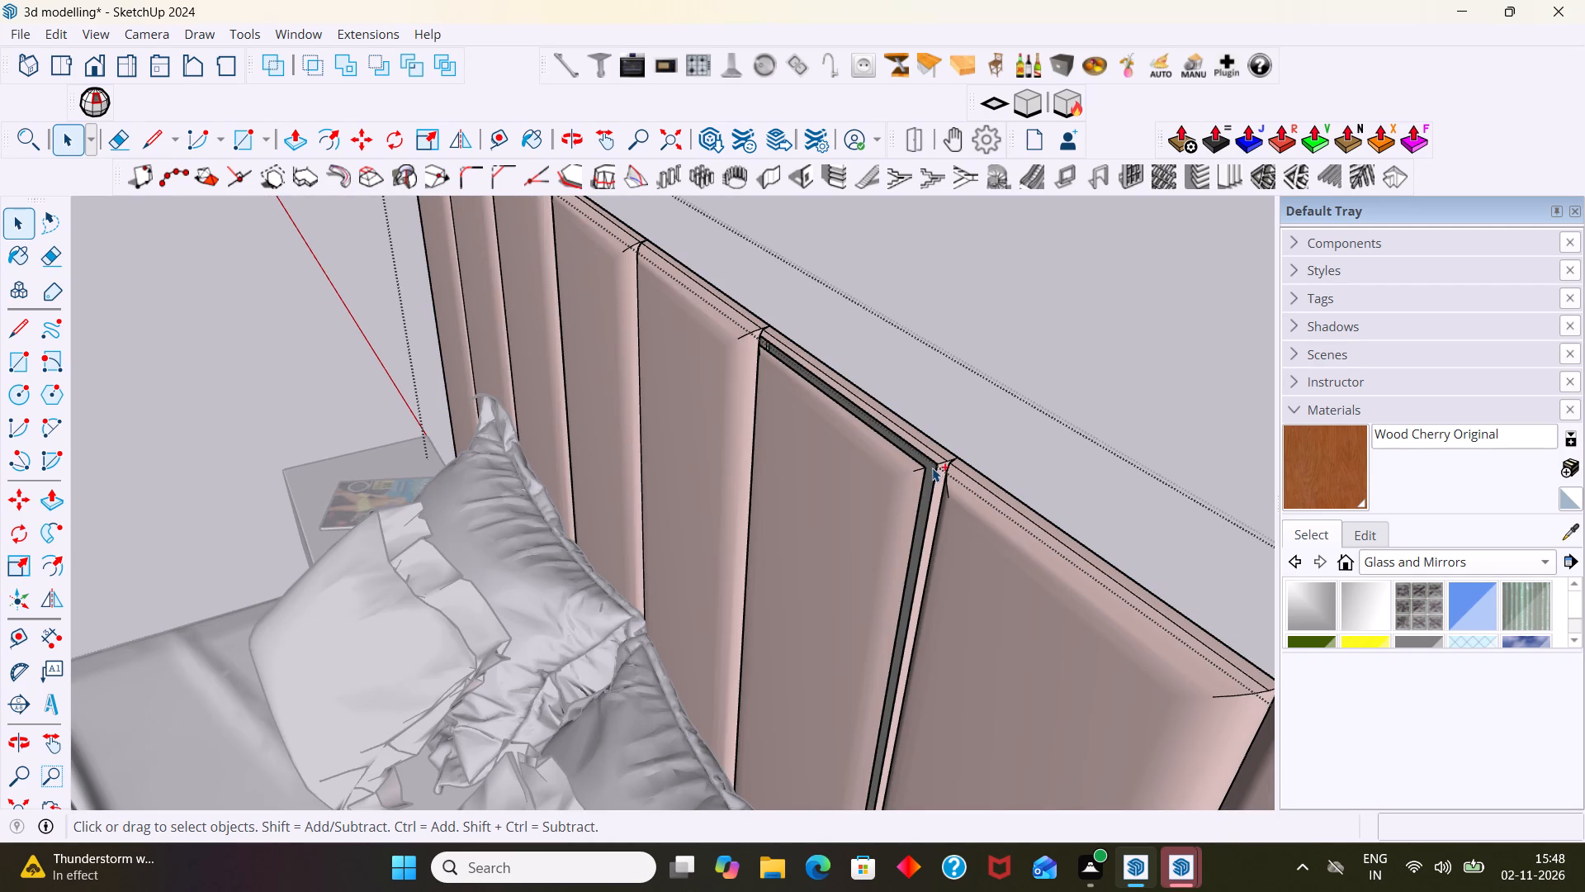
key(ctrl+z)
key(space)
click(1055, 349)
Leave the bed model's group editing.
scroll(1052, 352, down, 10)
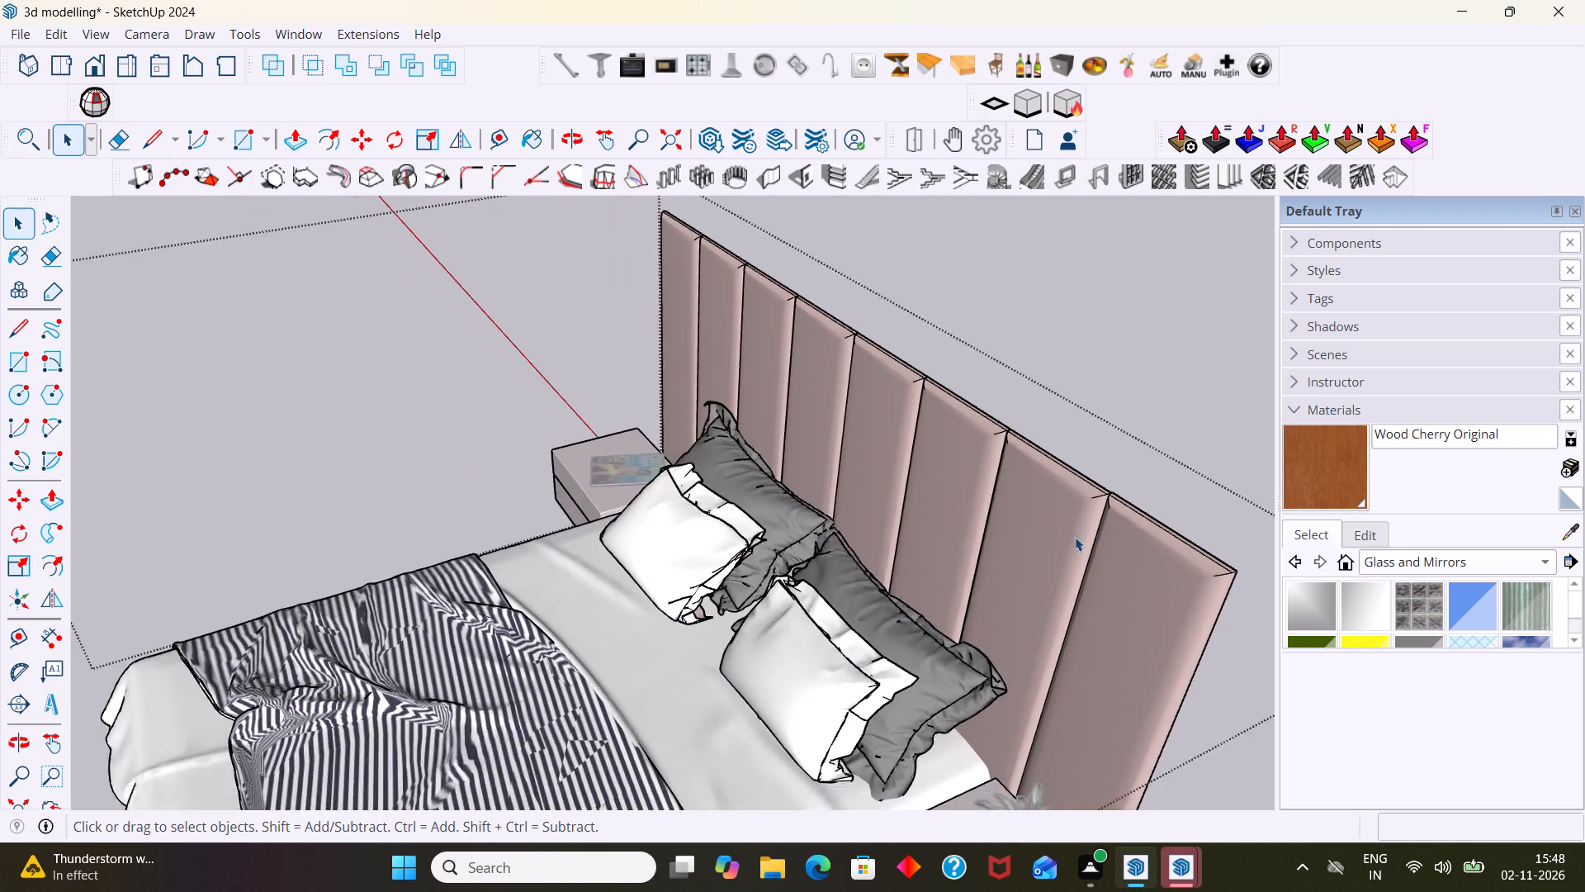
scroll(1075, 537, down, 11)
middle_drag(1104, 544, 1209, 520)
scroll(1075, 553, down, 5)
click(1074, 396)
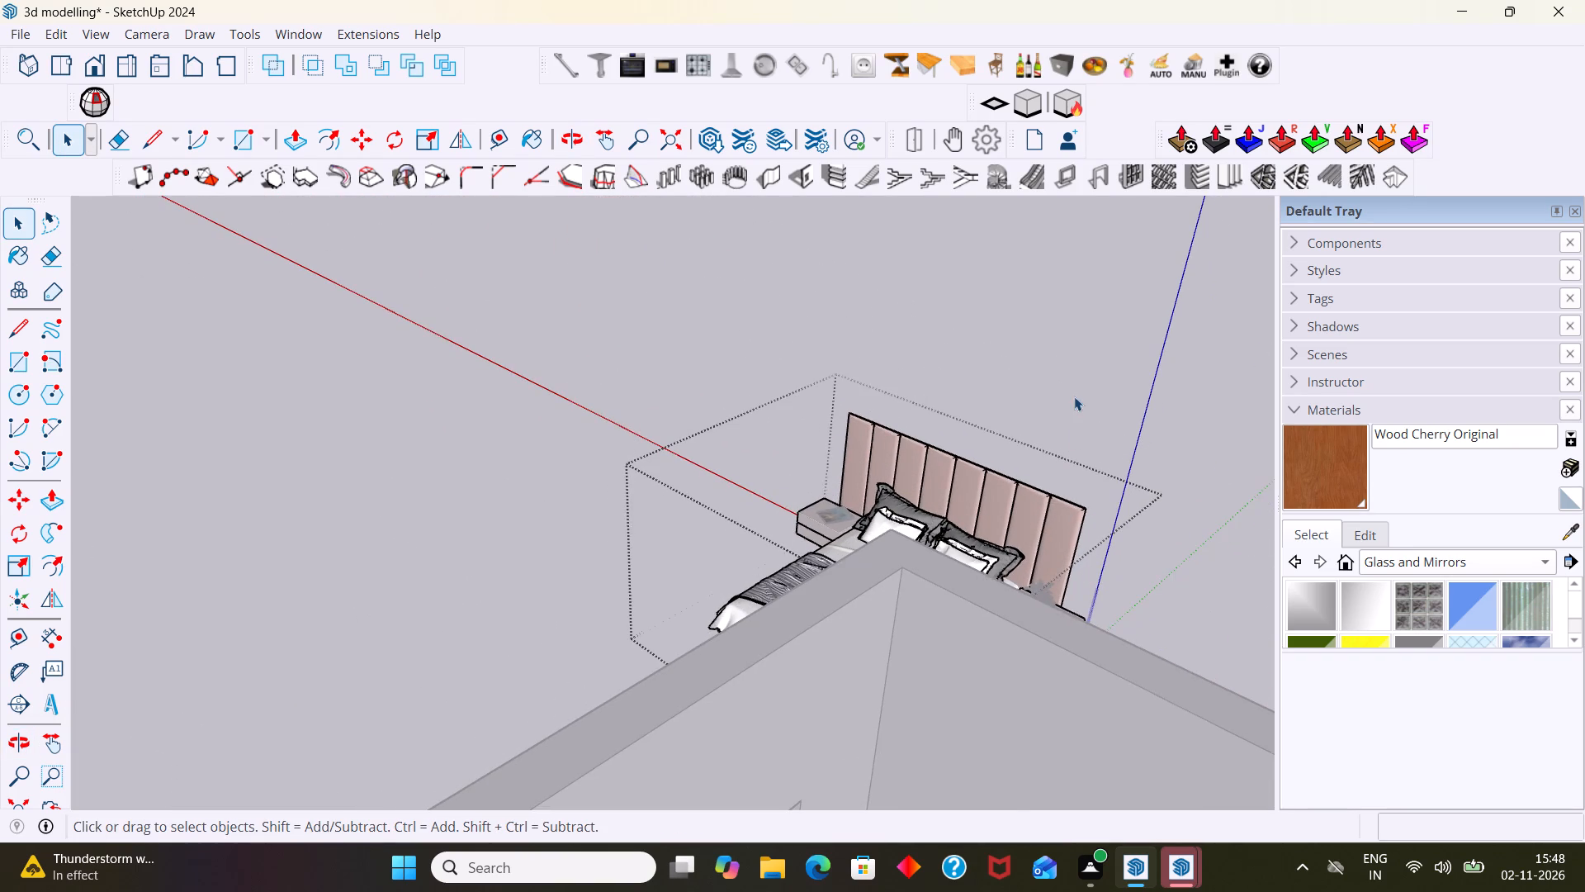
scroll(1017, 427, down, 13)
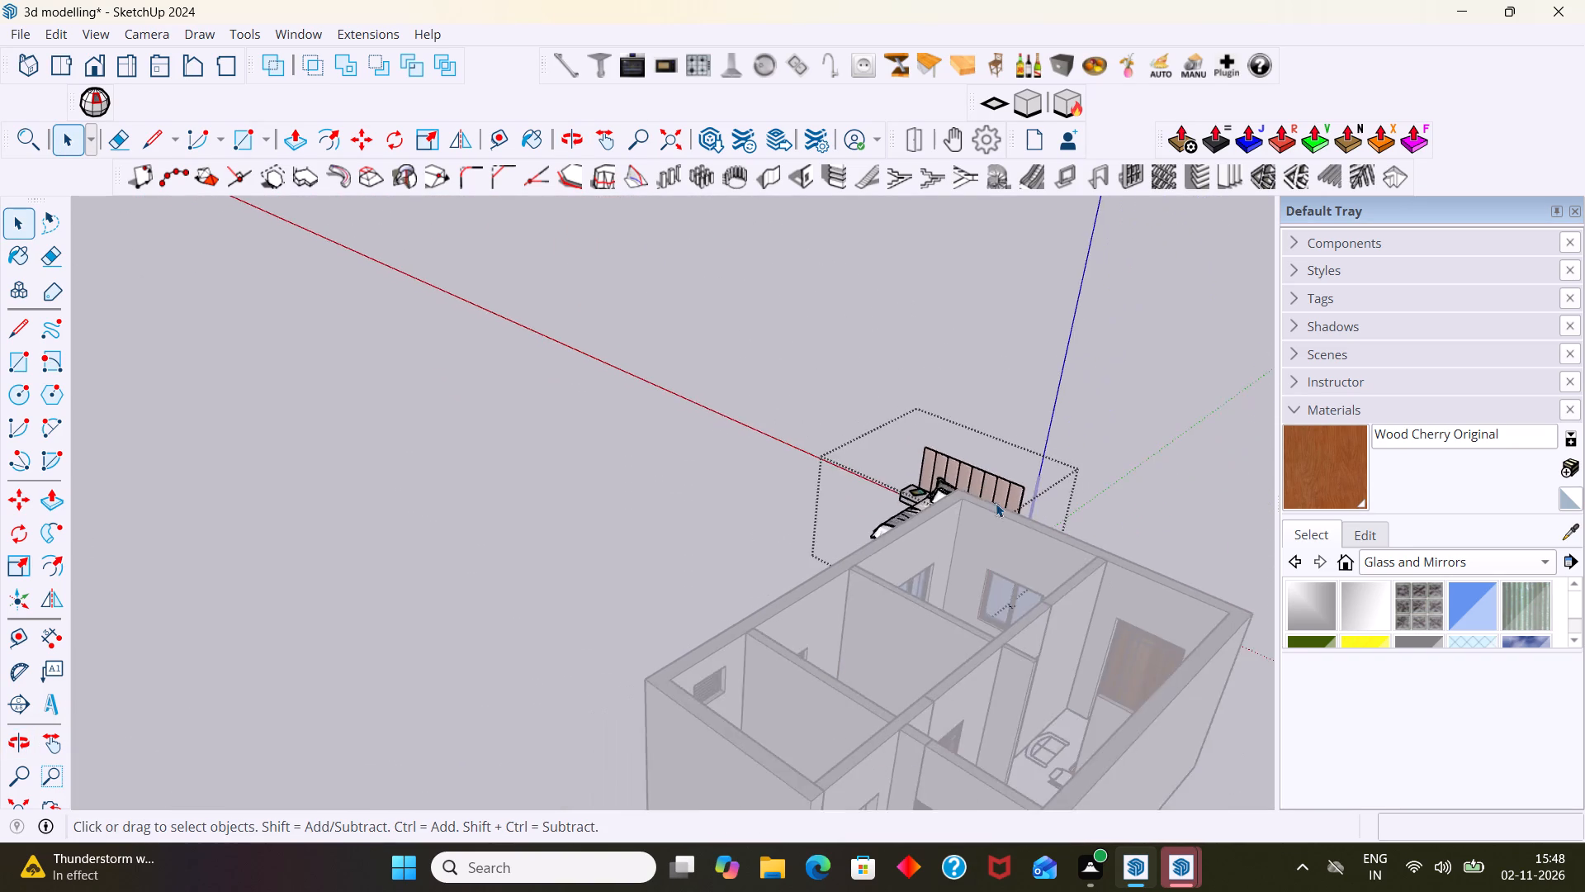
scroll(996, 503, down, 4)
click(1224, 395)
scroll(1178, 412, down, 3)
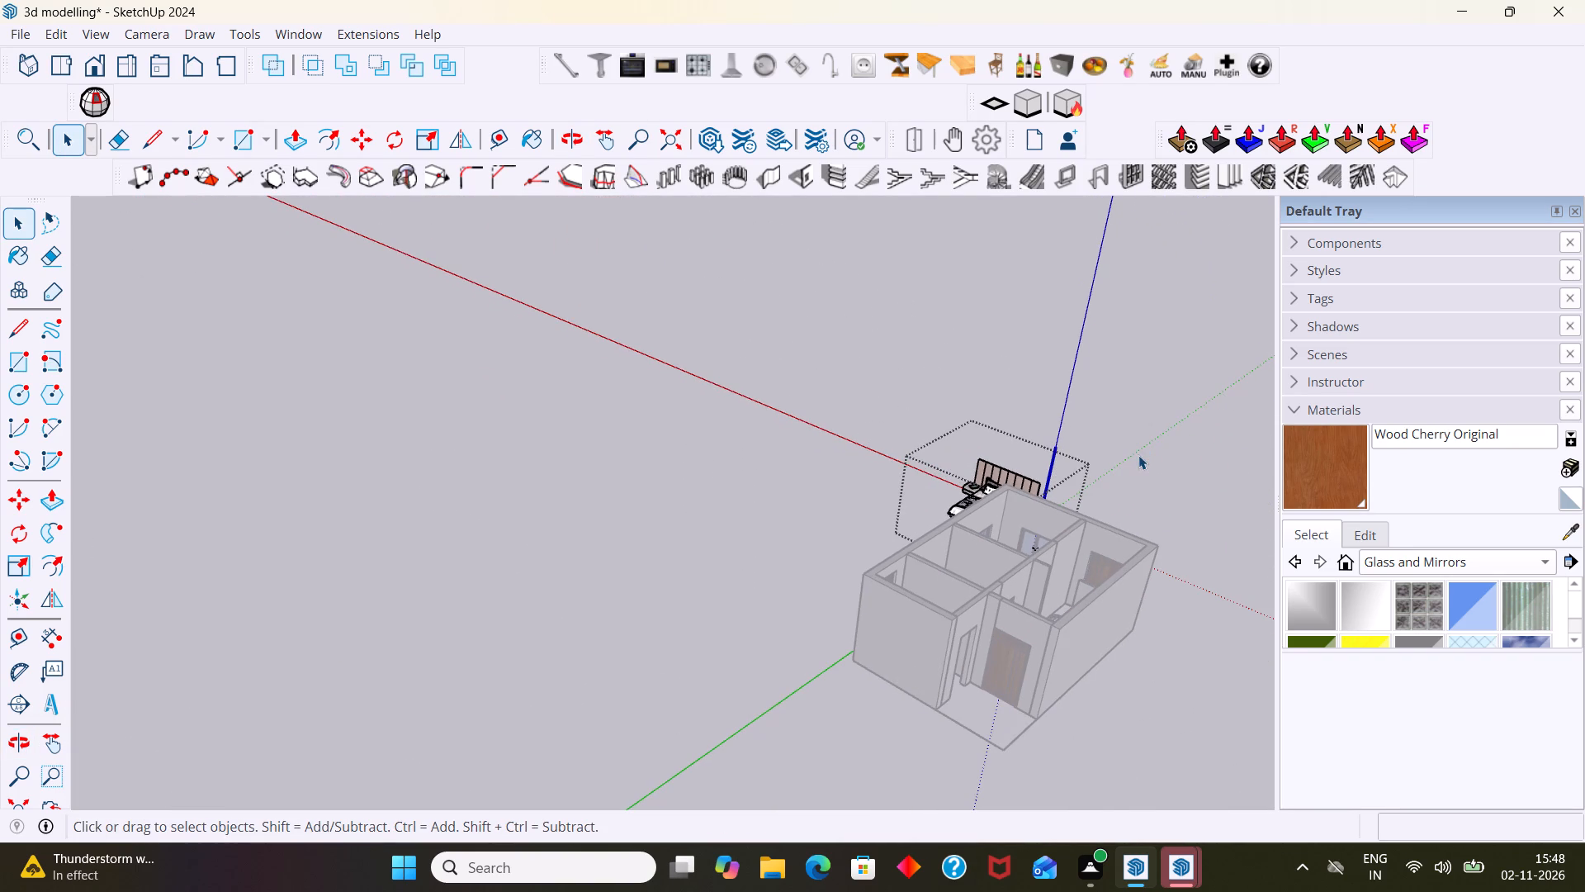
middle_drag(1129, 490, 976, 498)
key(space)
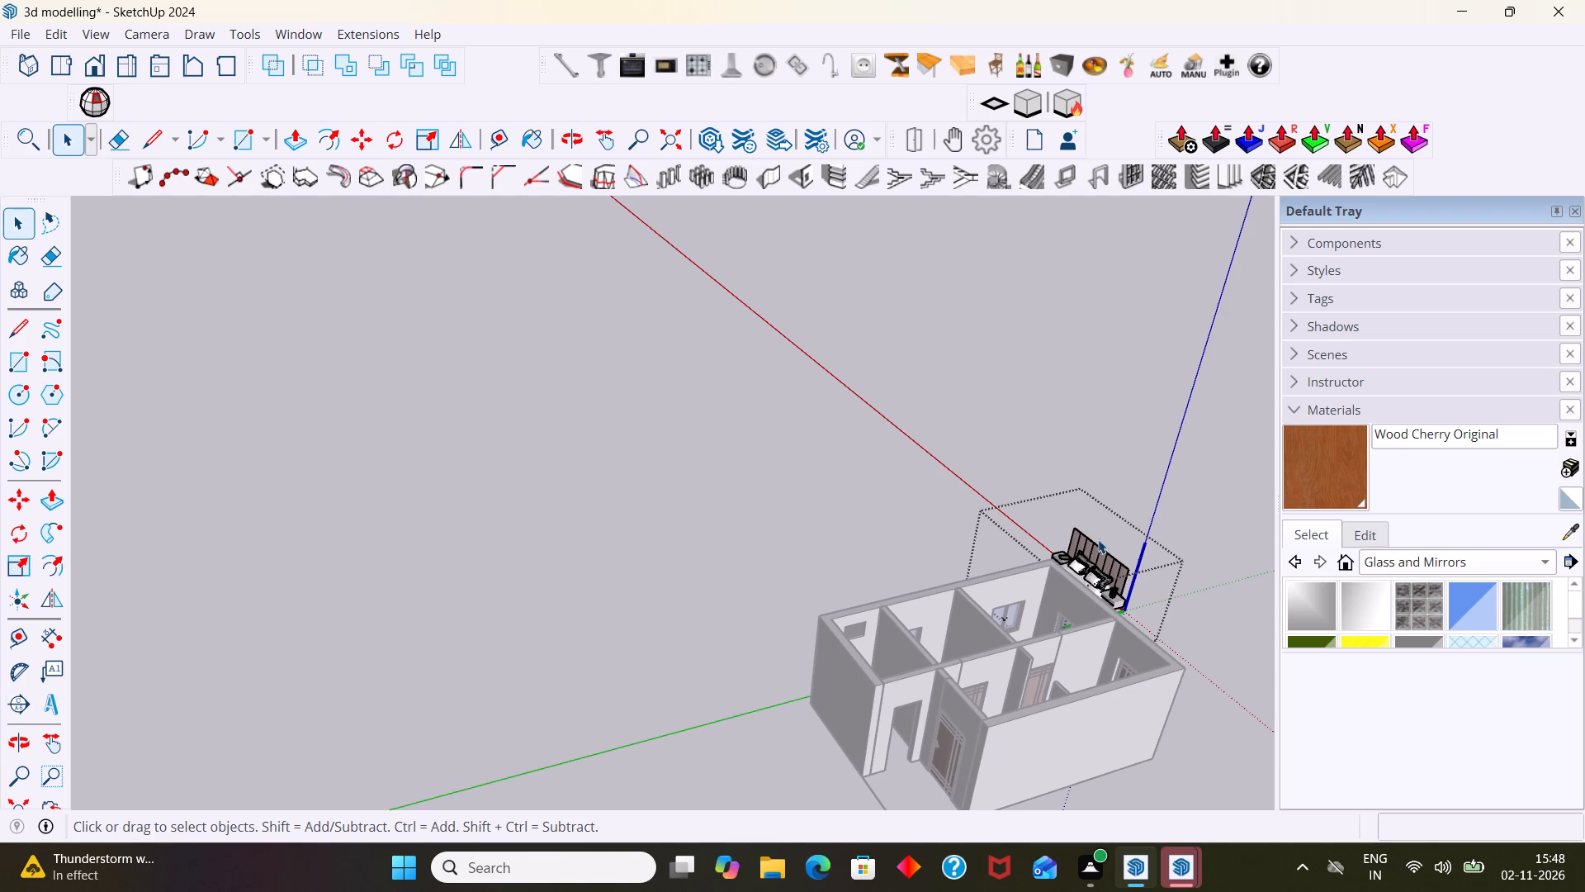
scroll(1039, 467, up, 7)
key(Escape)
scroll(1044, 515, down, 2)
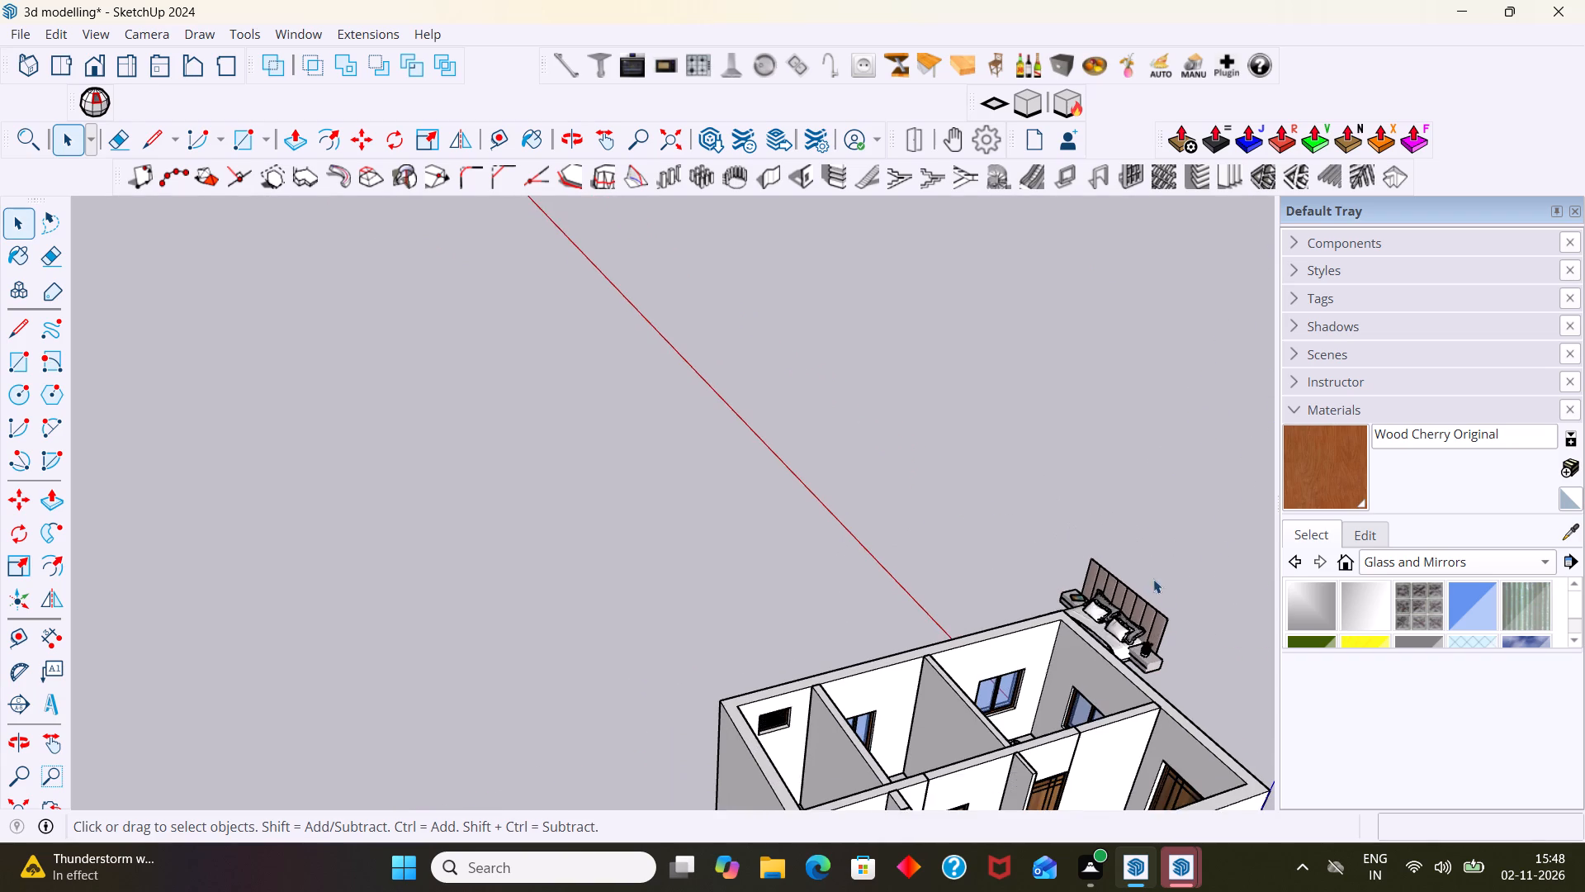
Rotate the whole bed model 90 degrees about its foot-end bottom corner so the headboard runs parallel to the bedroom's window wall.
middle_drag(1156, 575, 884, 483)
scroll(920, 529, down, 2)
scroll(898, 544, up, 3)
click(870, 534)
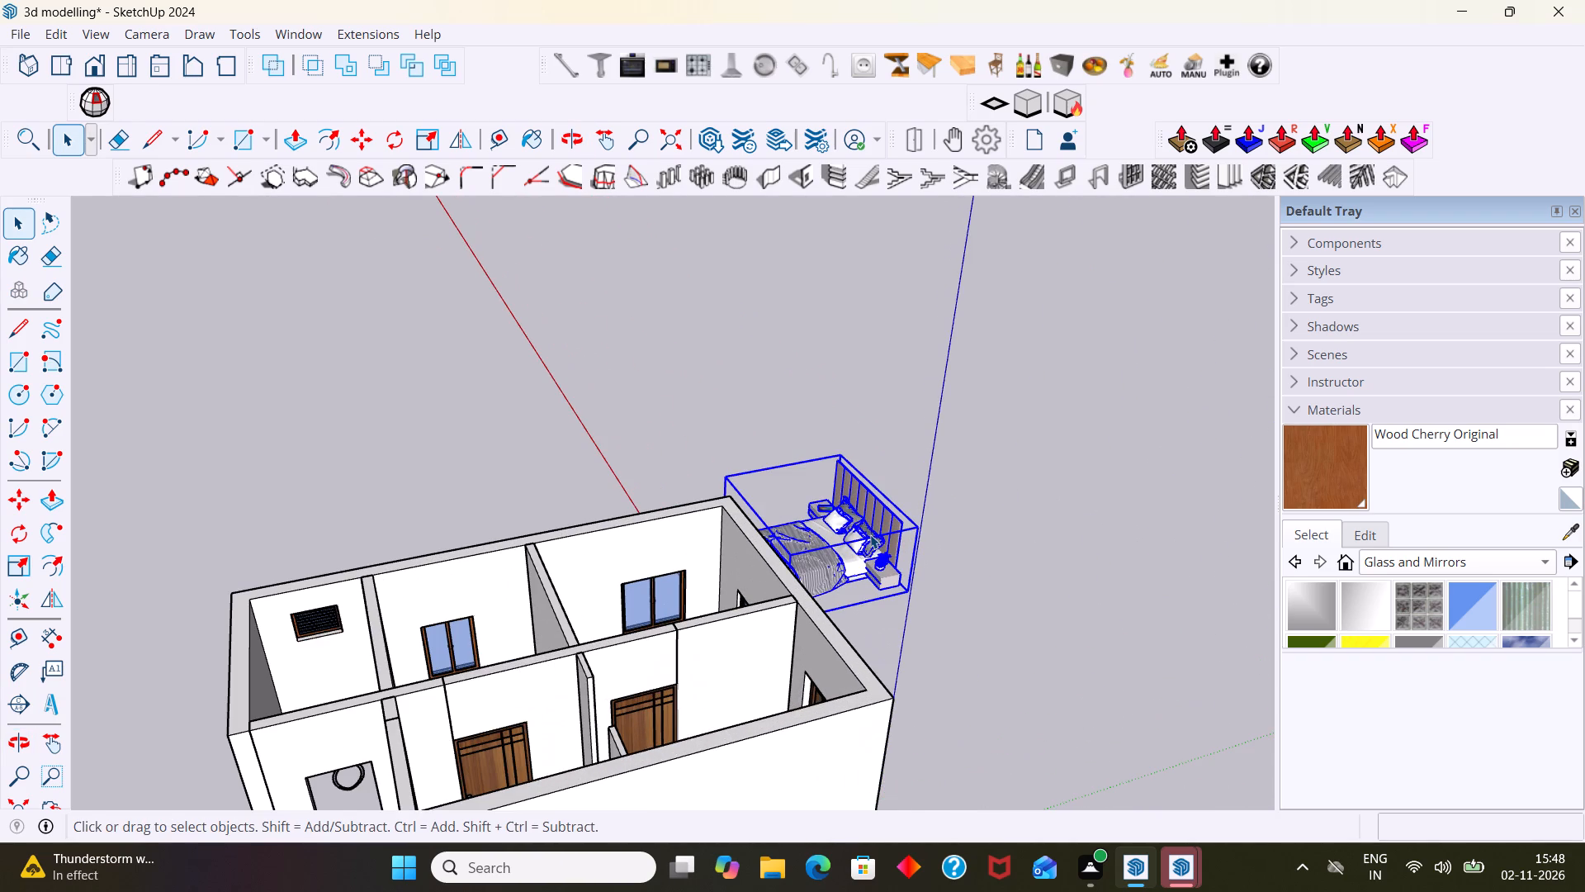
key(q)
middle_drag(903, 572, 892, 701)
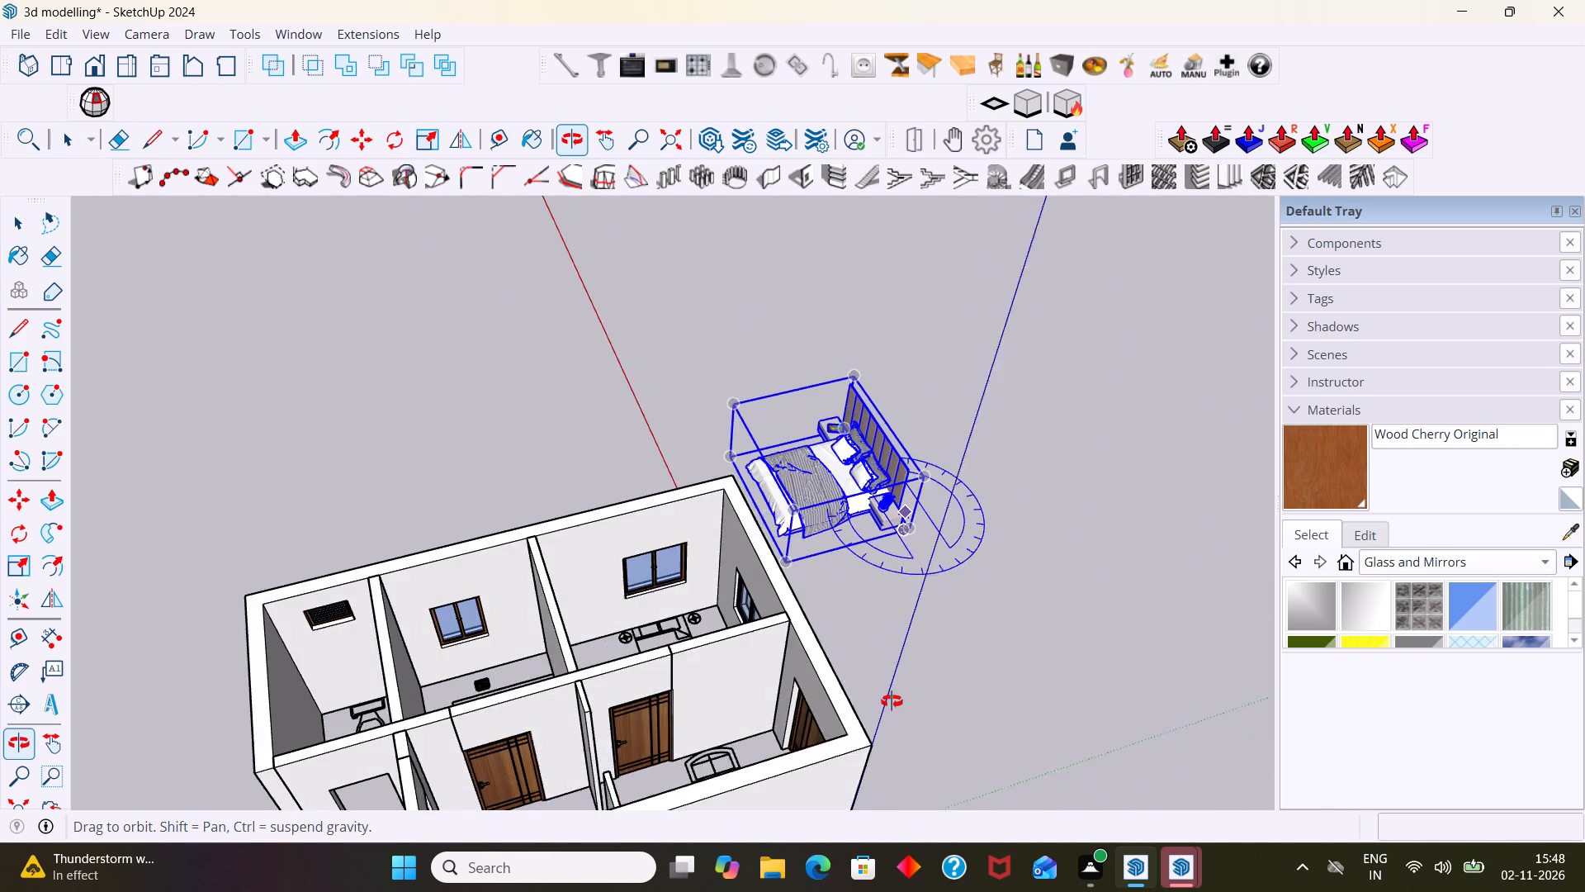
middle_drag(892, 701, 890, 671)
scroll(851, 573, up, 7)
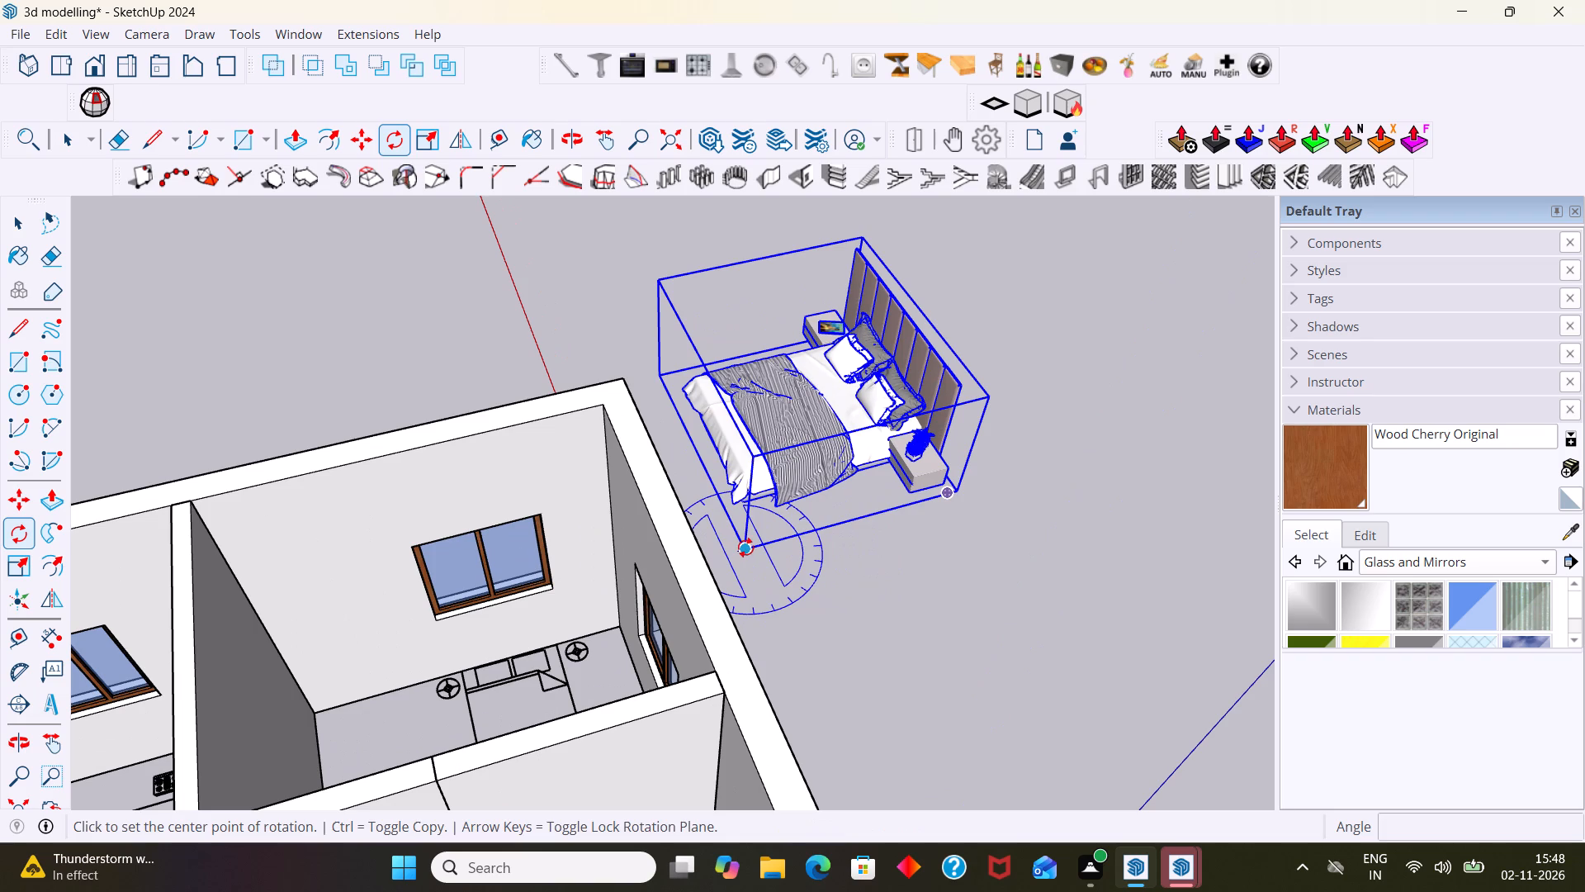
click(745, 548)
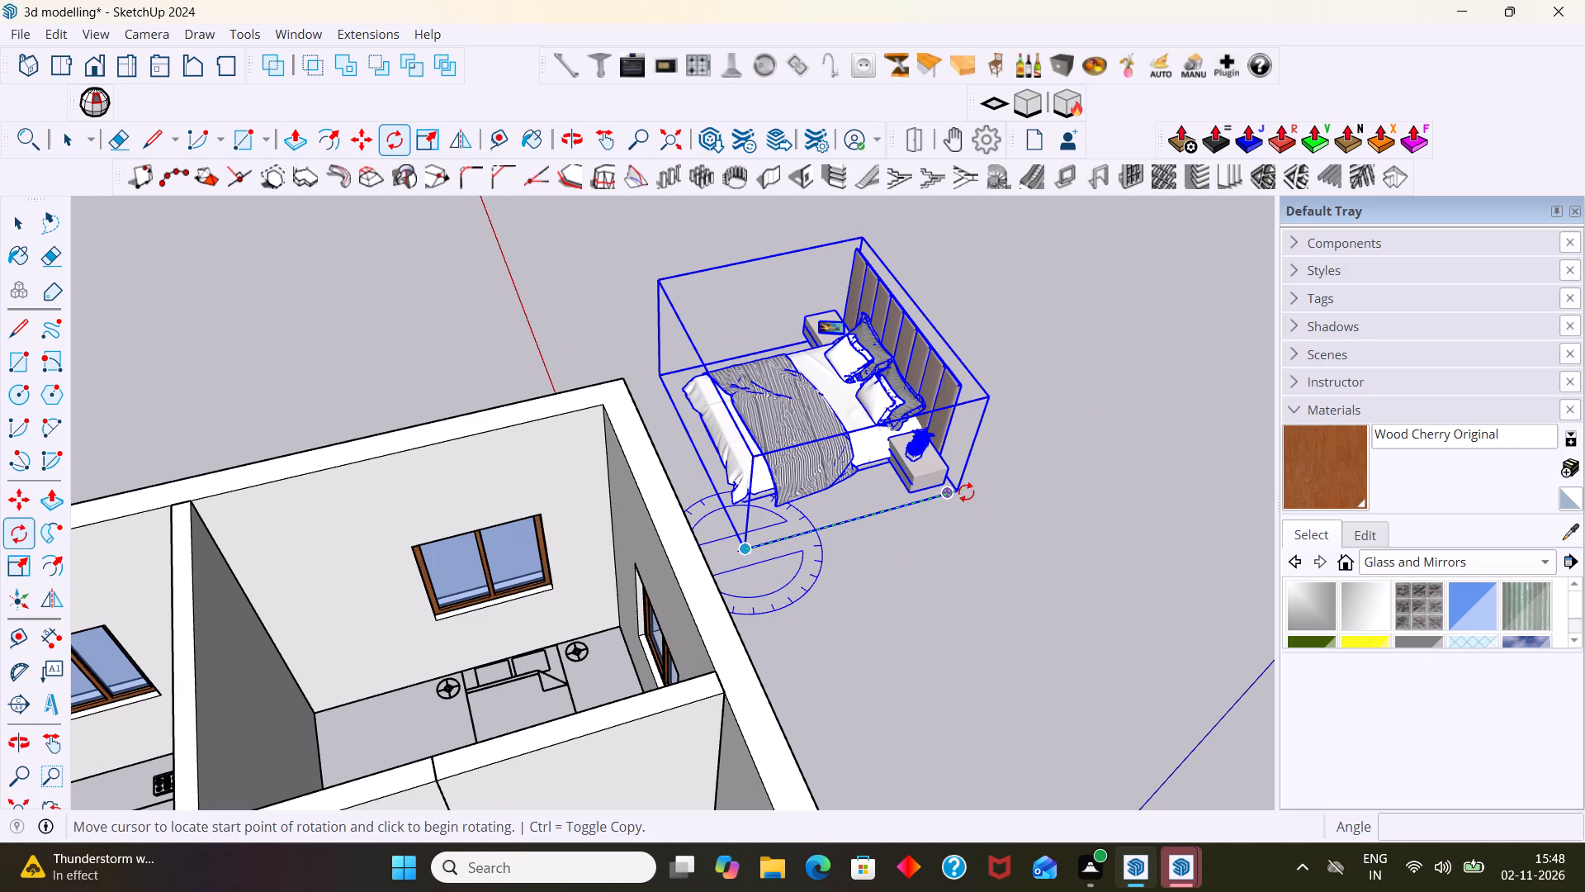
click(961, 492)
scroll(768, 269, down, 2)
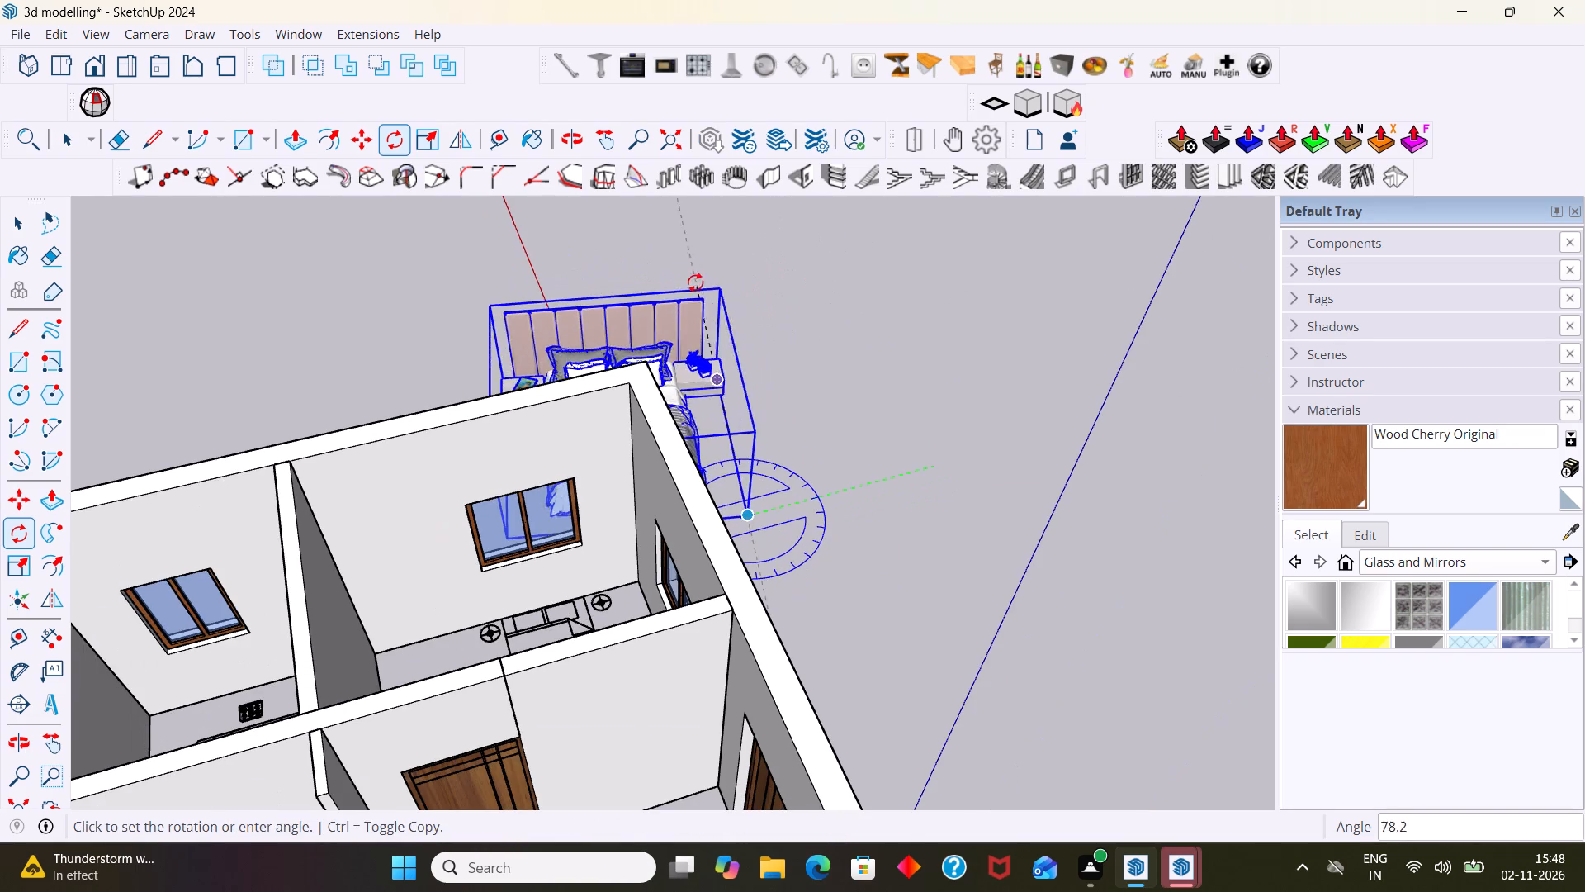
click(644, 297)
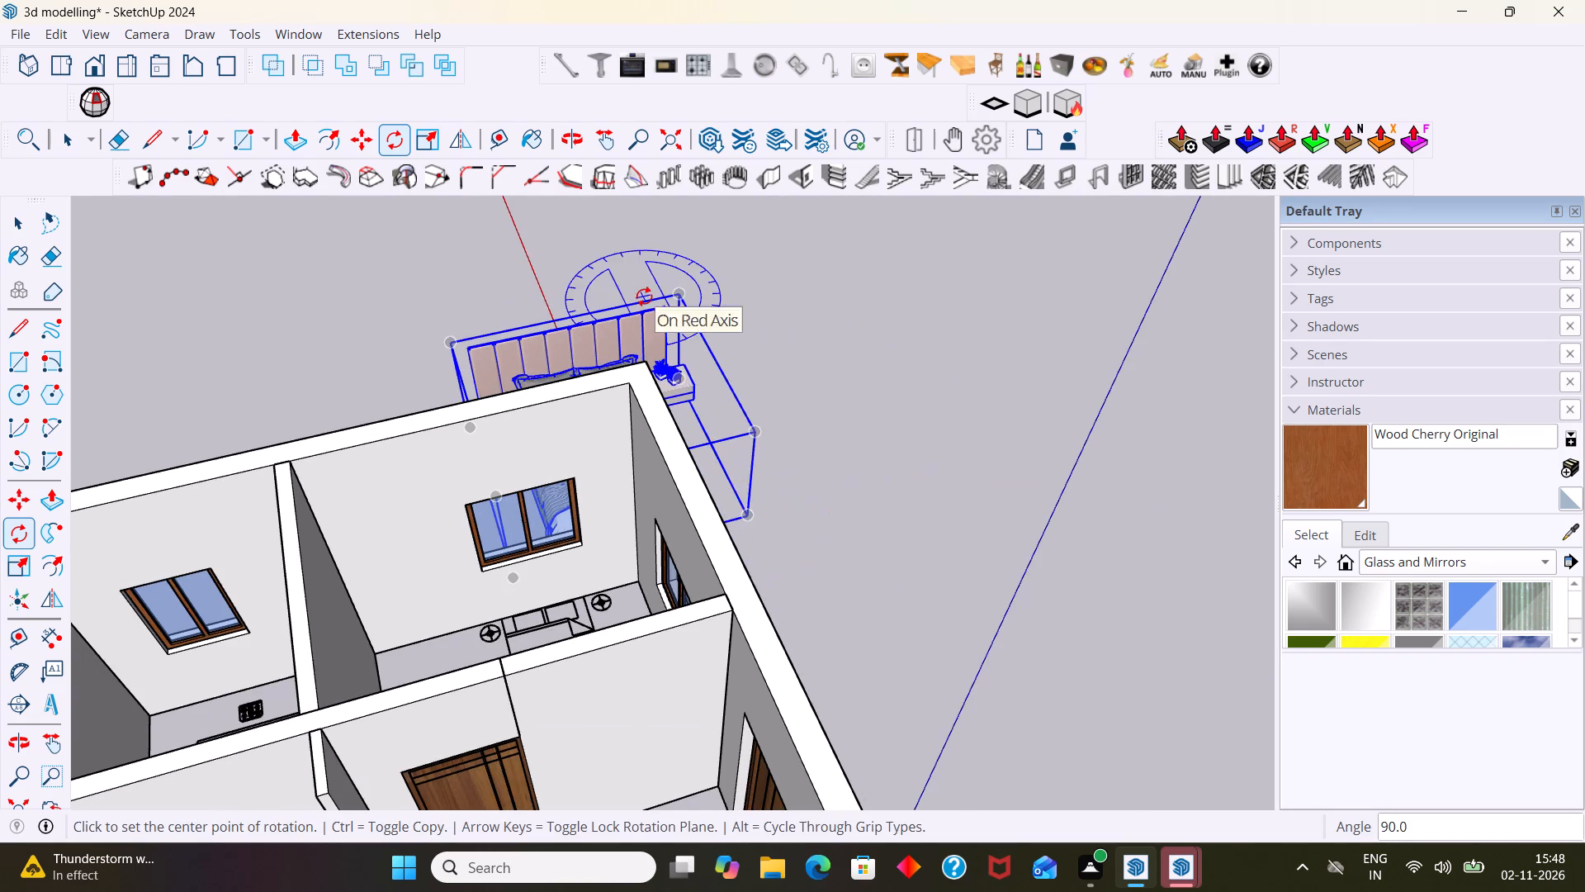
key(space)
click(740, 296)
Move the bed model about 8' 1" by its foot-end bottom corner onto the bedroom floor edge along the side window wall.
scroll(721, 305, down, 5)
middle_drag(653, 414, 613, 591)
scroll(721, 355, up, 3)
click(722, 323)
key(m)
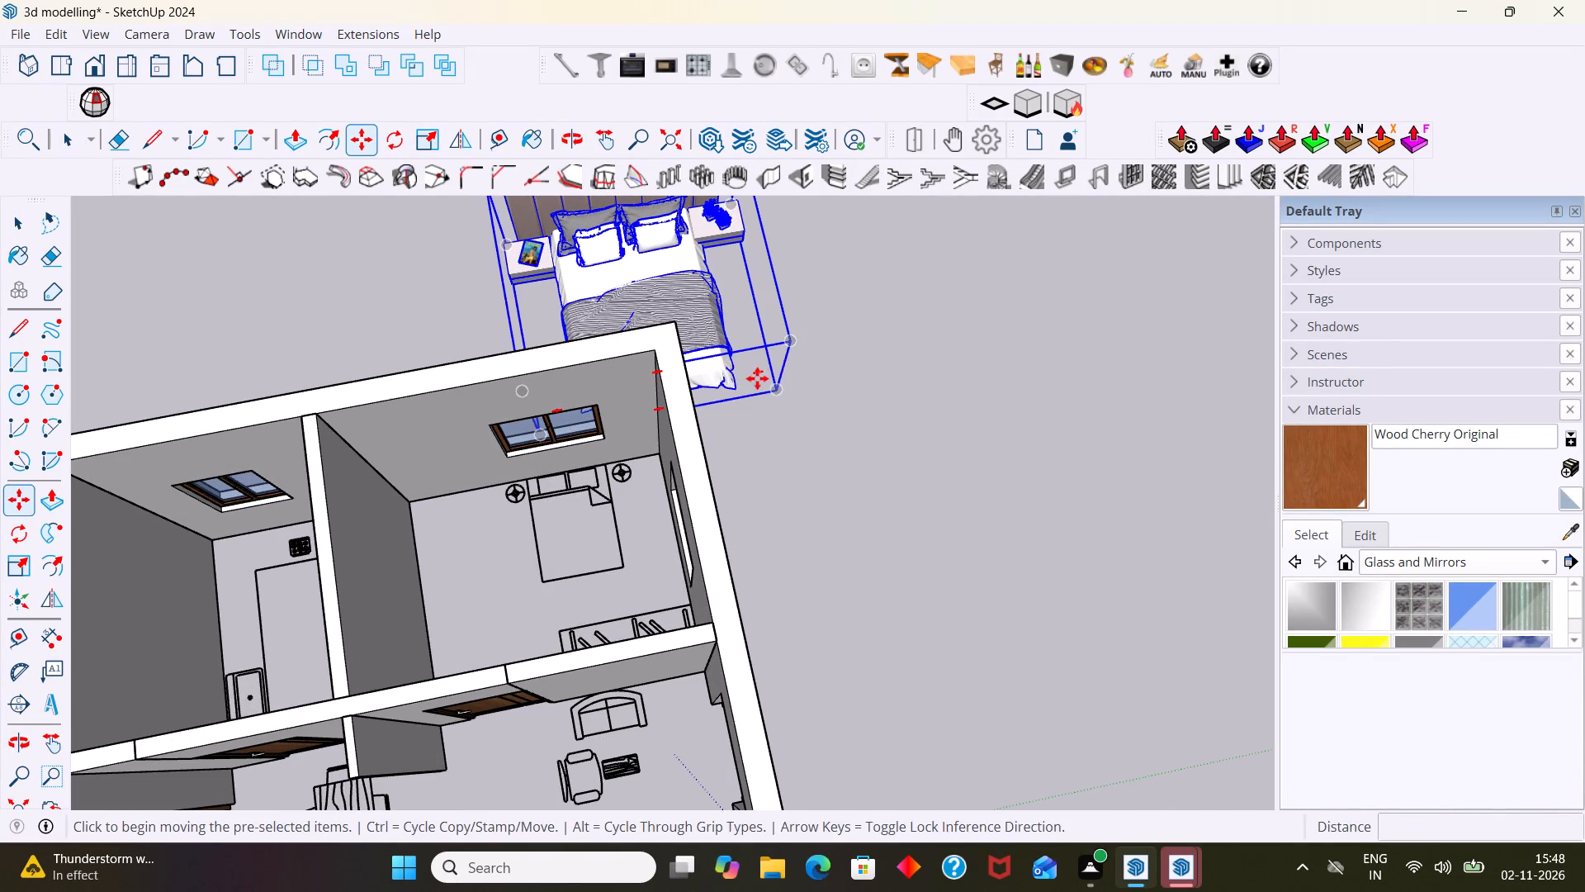
click(778, 390)
scroll(655, 578, up, 8)
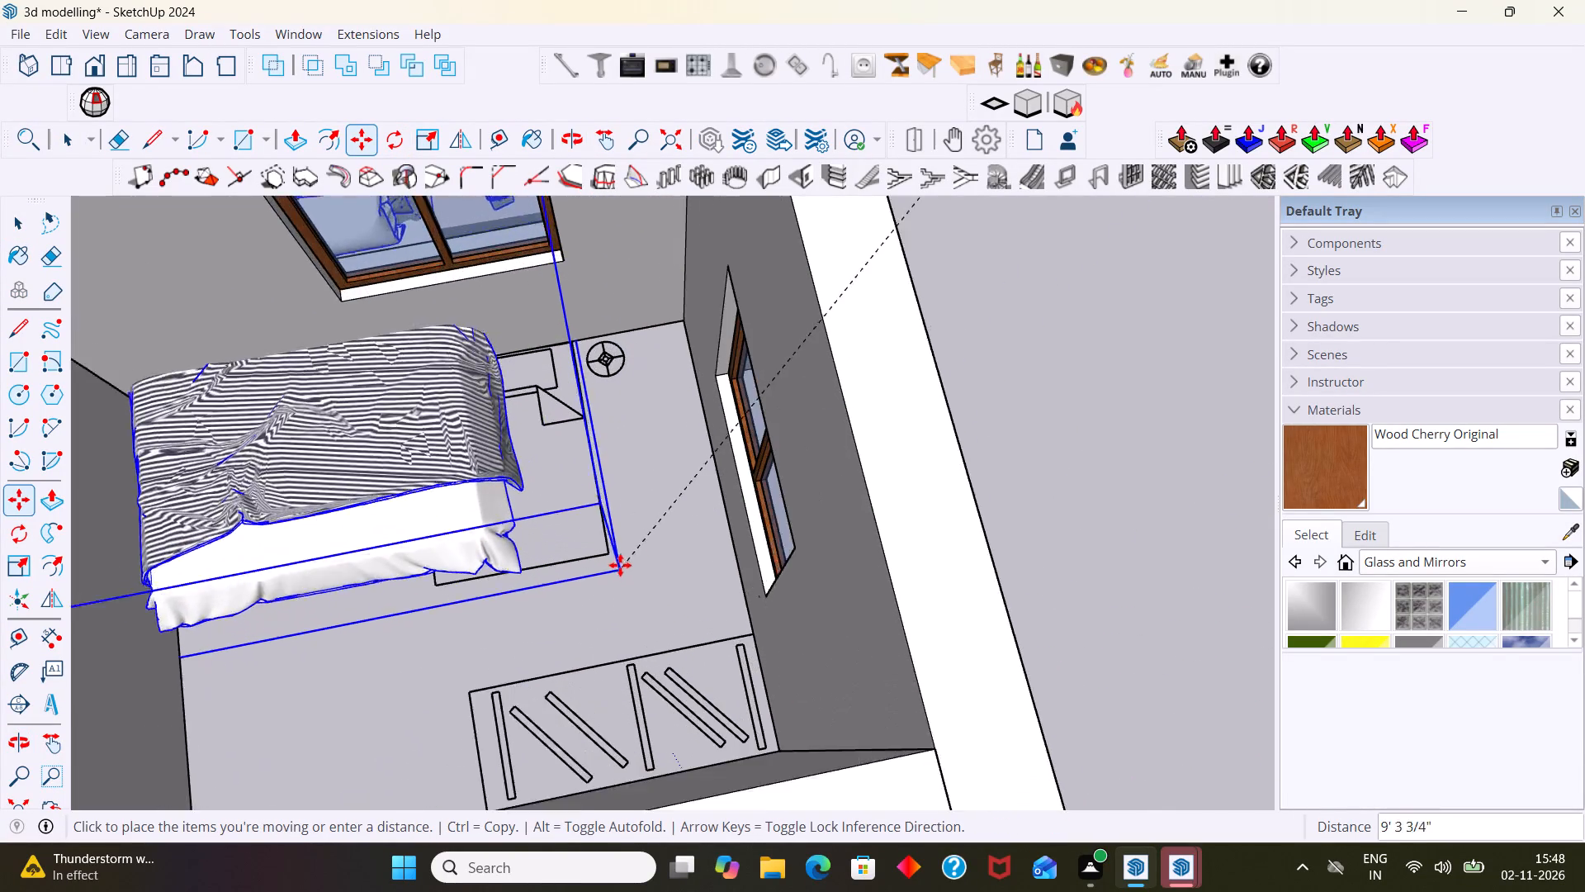
scroll(620, 565, up, 5)
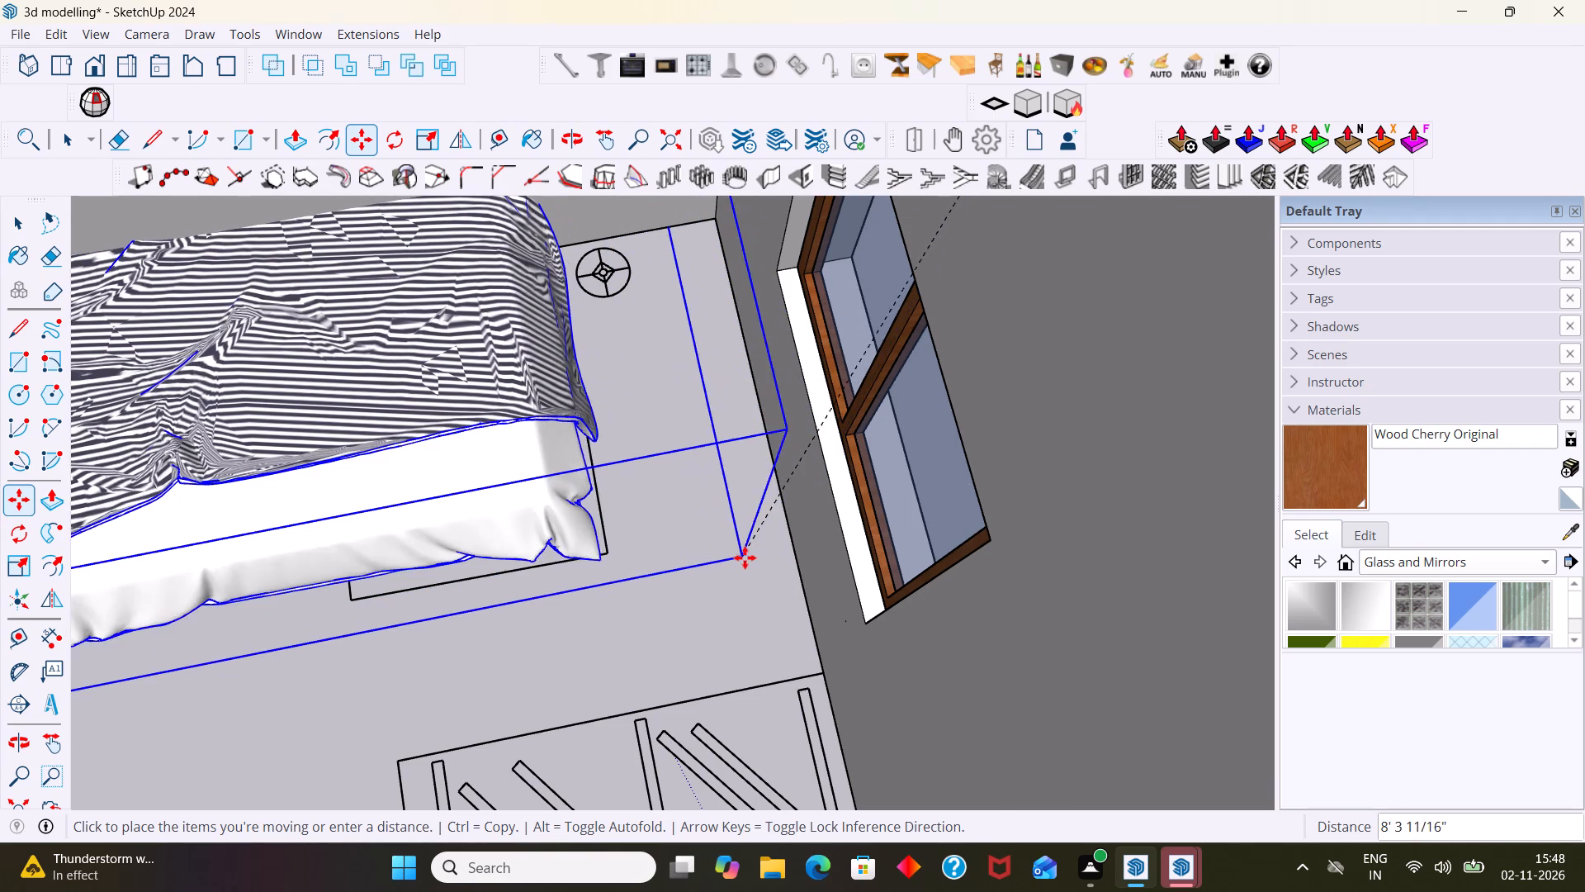
scroll(761, 557, down, 6)
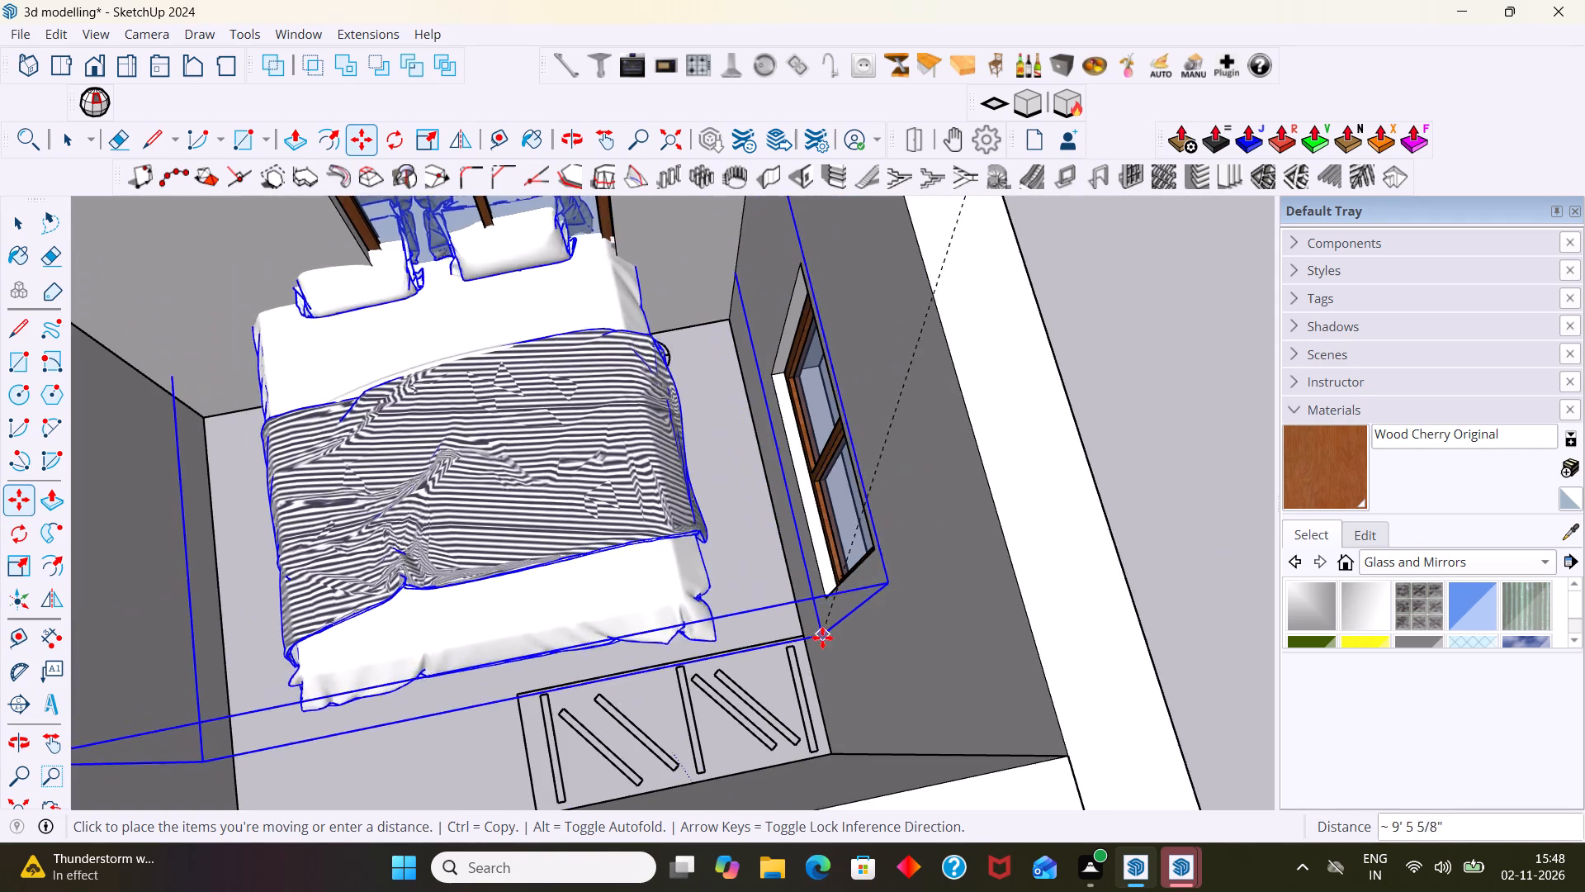
middle_drag(822, 638, 765, 491)
scroll(739, 396, up, 7)
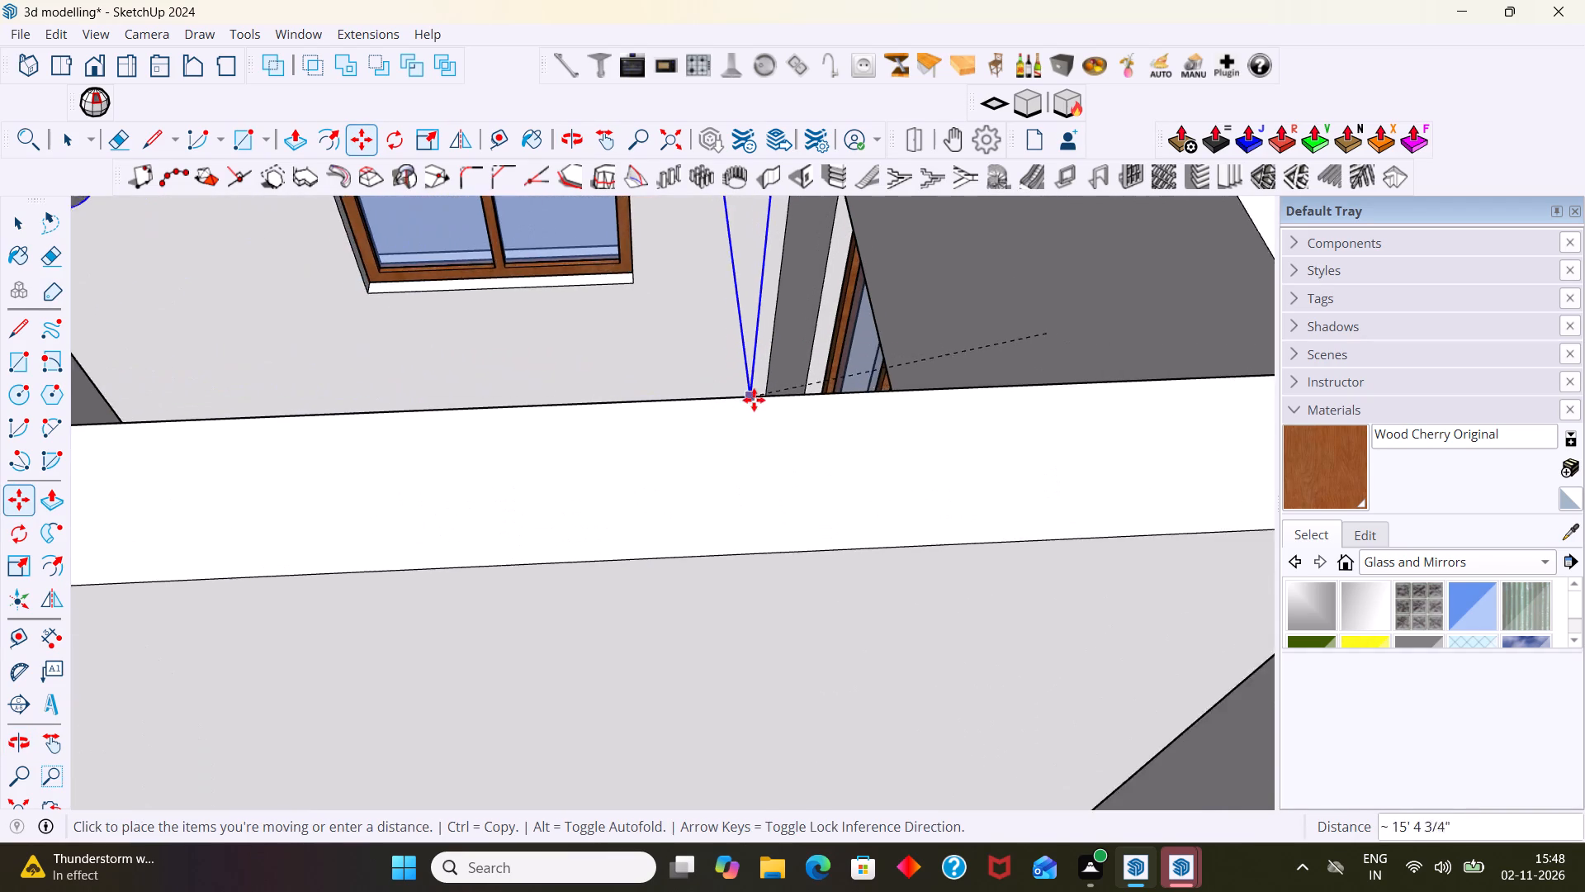
scroll(754, 400, up, 6)
middle_drag(757, 403, 765, 453)
scroll(763, 408, down, 16)
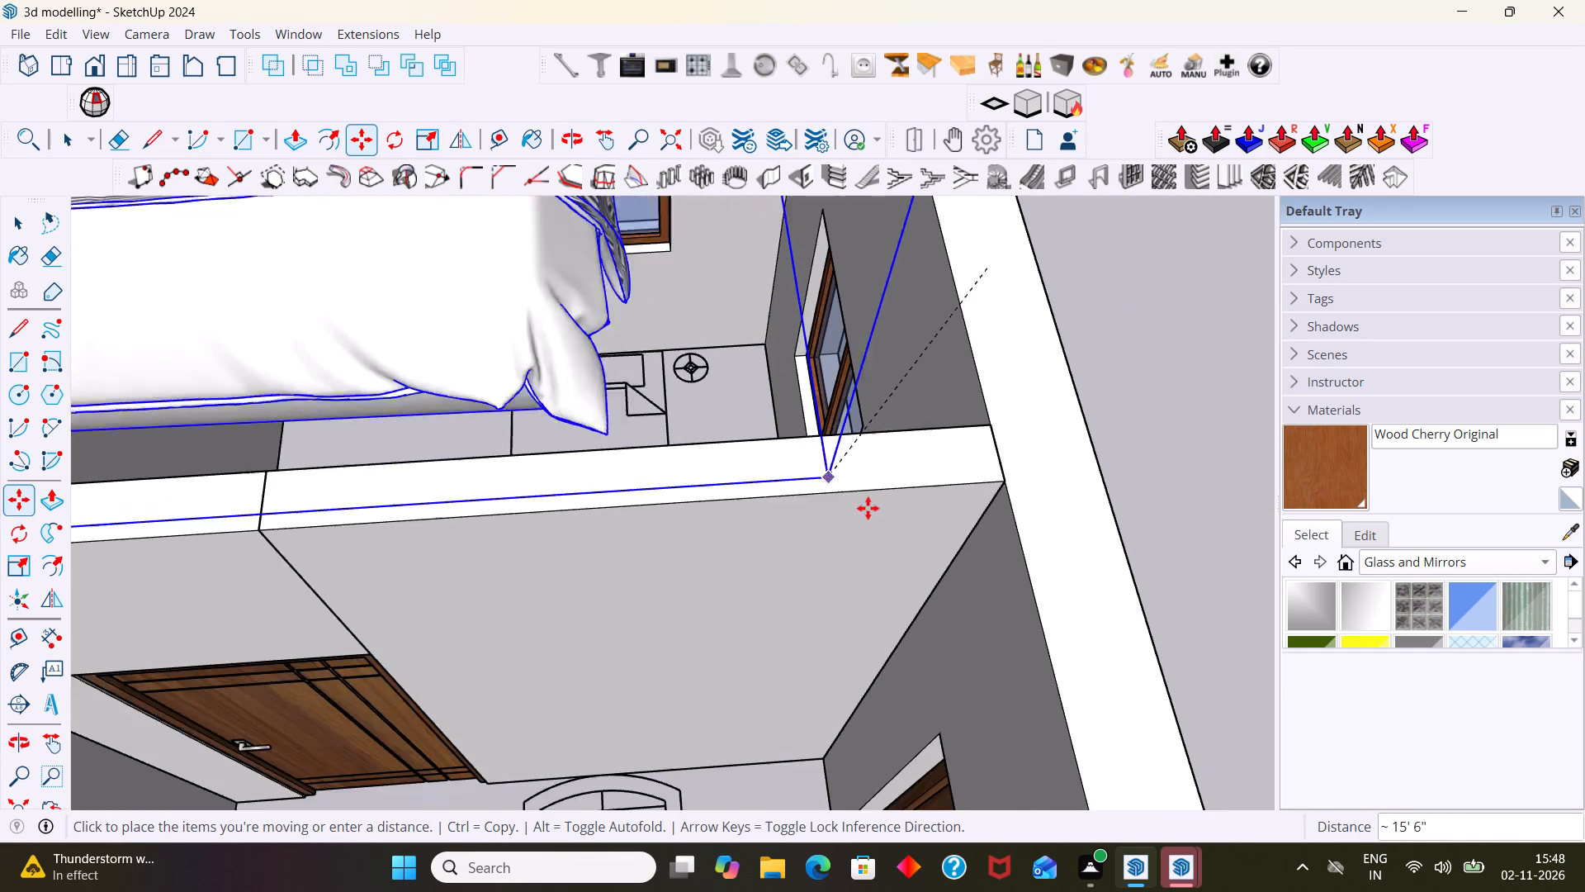
scroll(868, 508, down, 11)
scroll(1036, 560, down, 3)
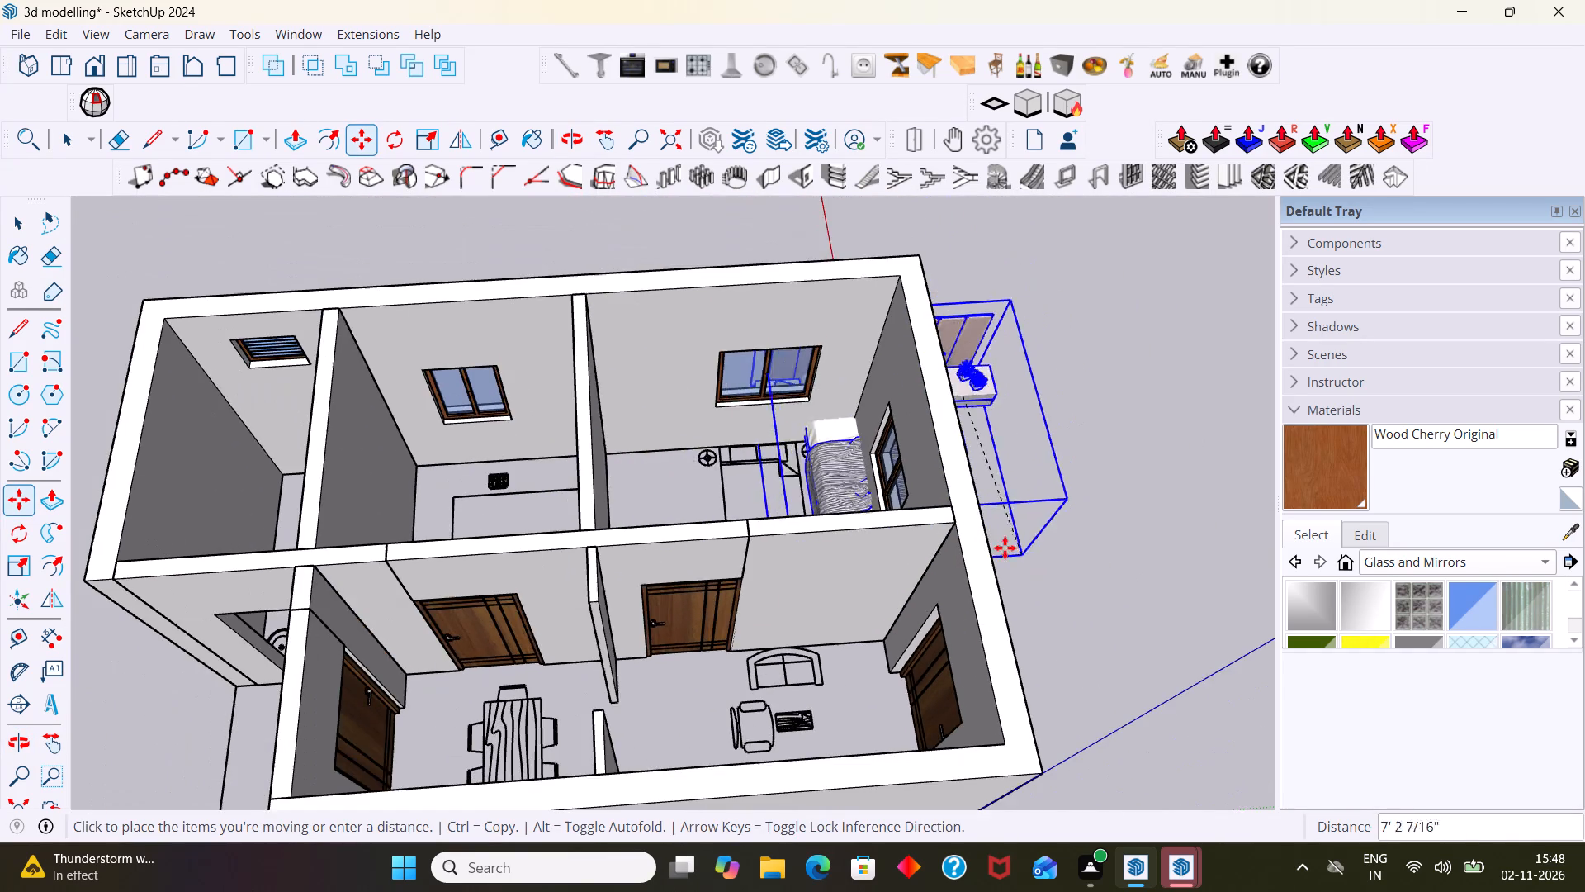
scroll(854, 463, up, 16)
scroll(894, 739, down, 2)
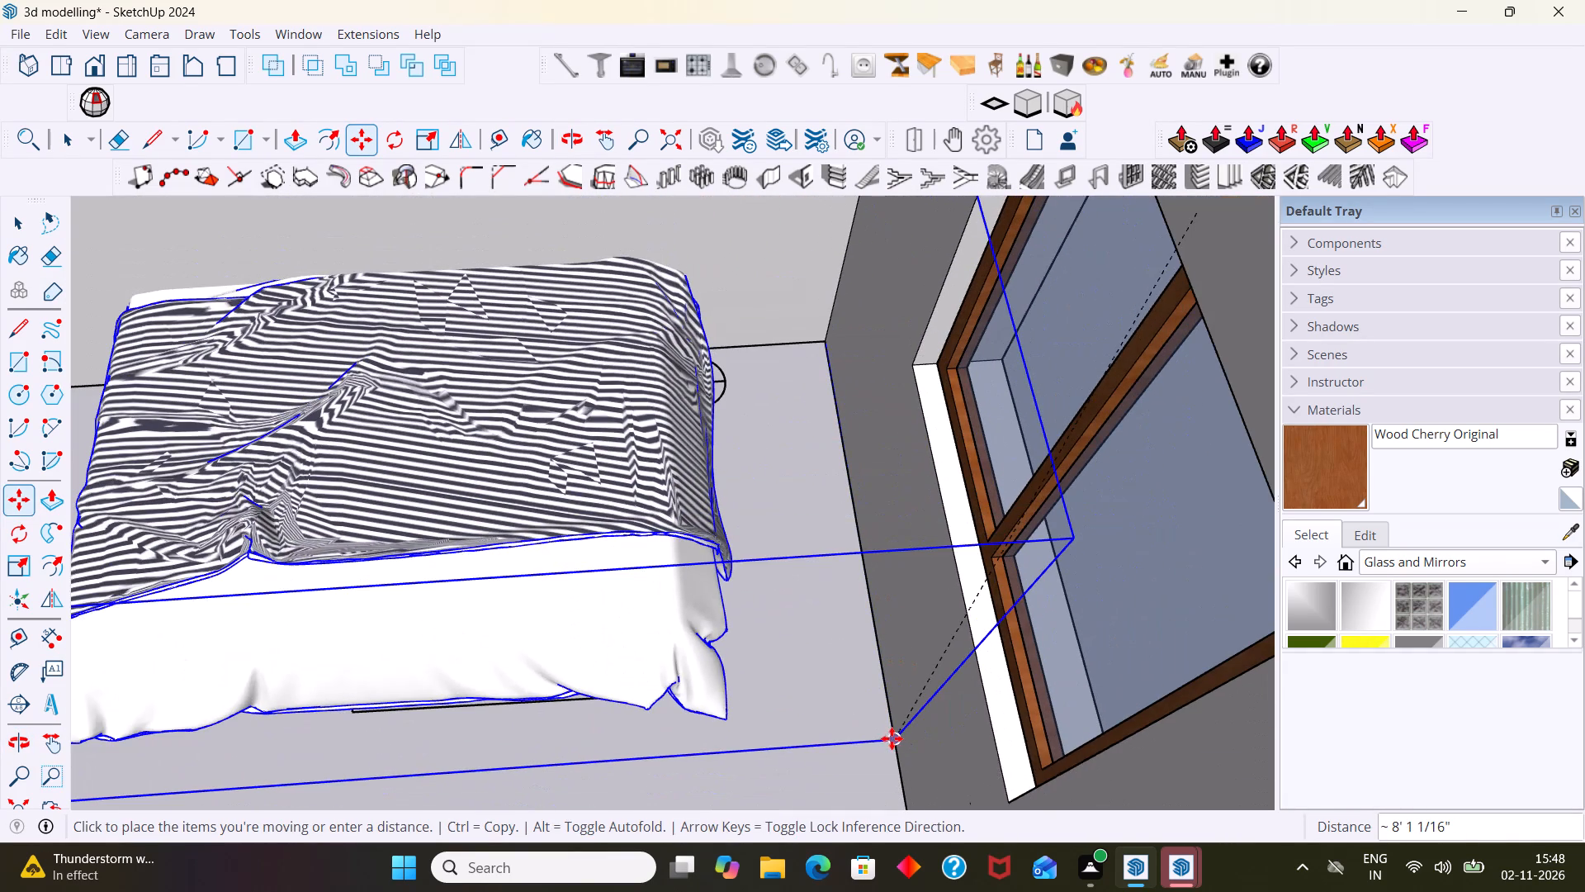
click(890, 742)
key(space)
scroll(921, 630, down, 9)
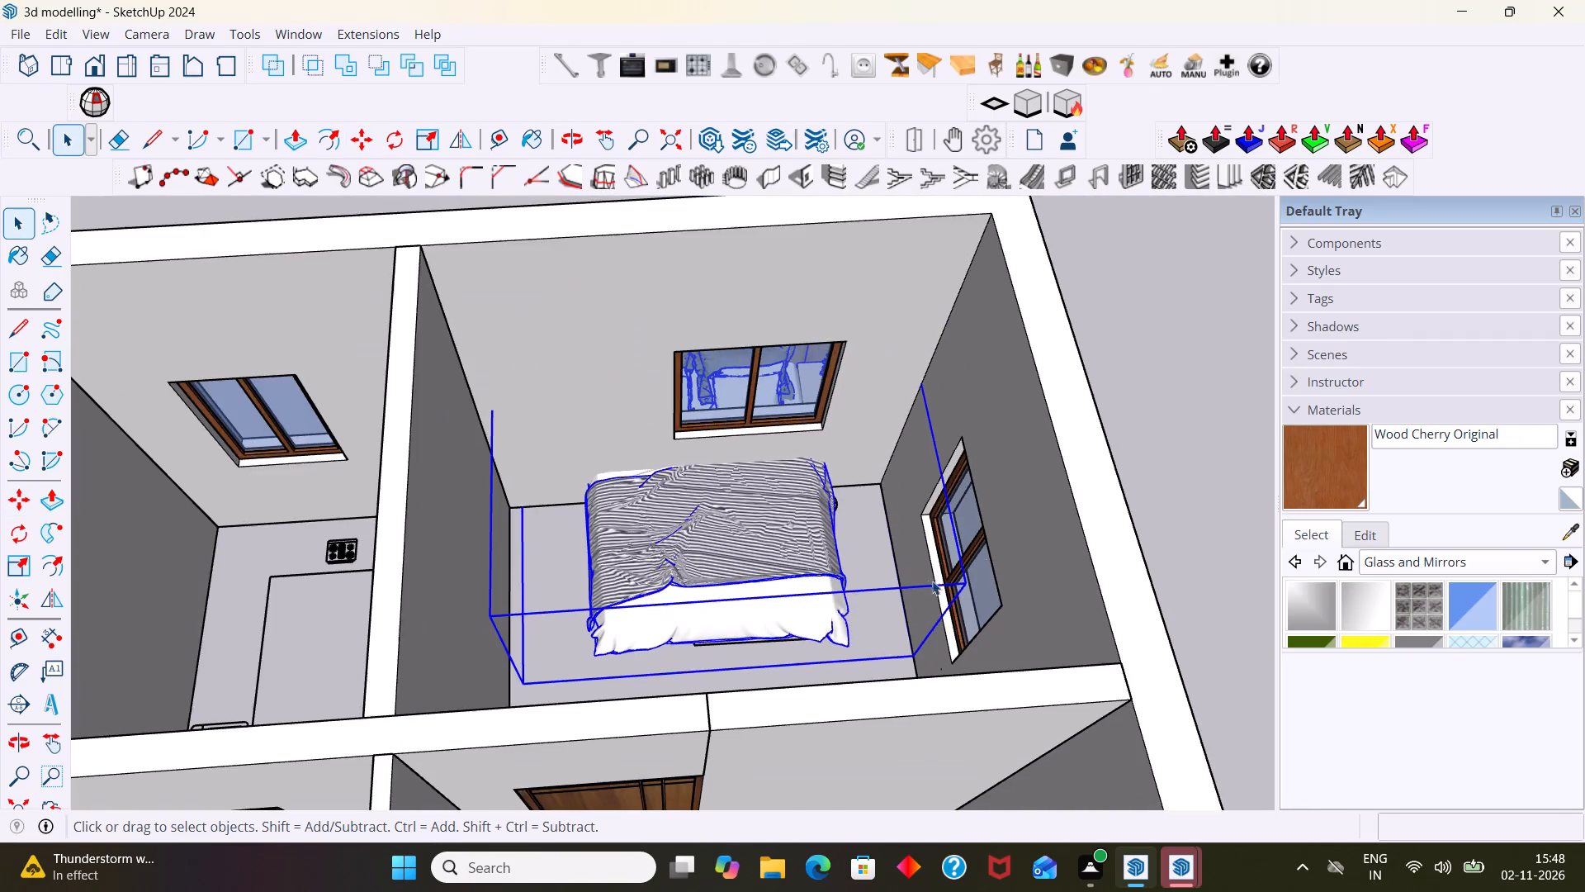
scroll(932, 581, down, 3)
click(1261, 360)
Move the bed model about 4' 2 1/2" inward from the rear window wall so the headboard and nightstands sit inside the bedroom.
scroll(1075, 403, down, 2)
middle_drag(972, 434, 564, 420)
scroll(799, 438, down, 6)
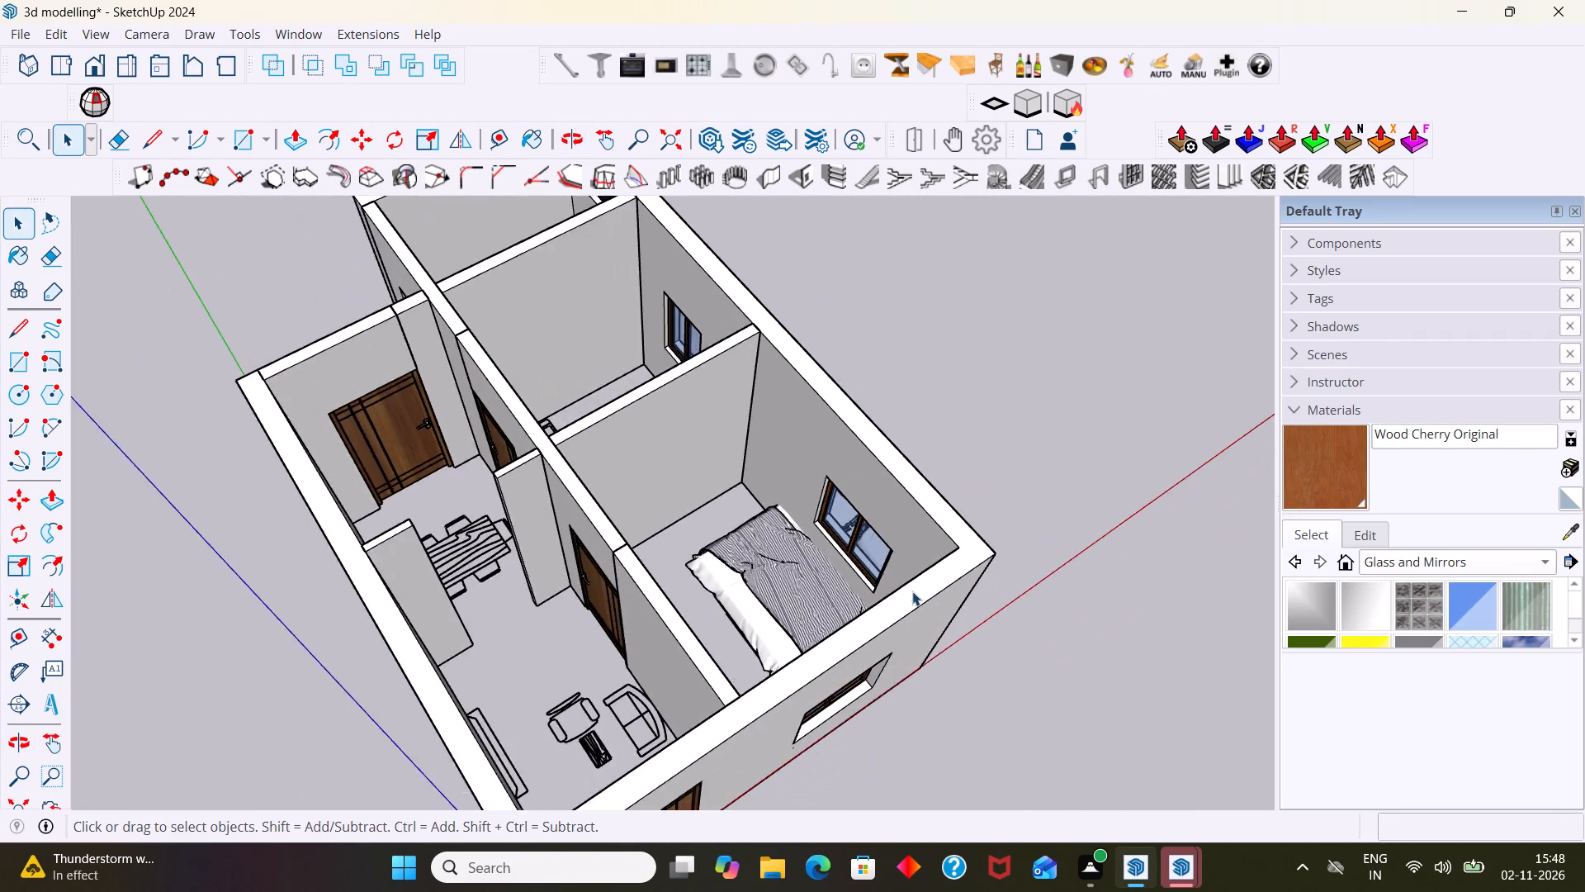
middle_drag(911, 589, 749, 515)
scroll(831, 554, up, 5)
click(949, 697)
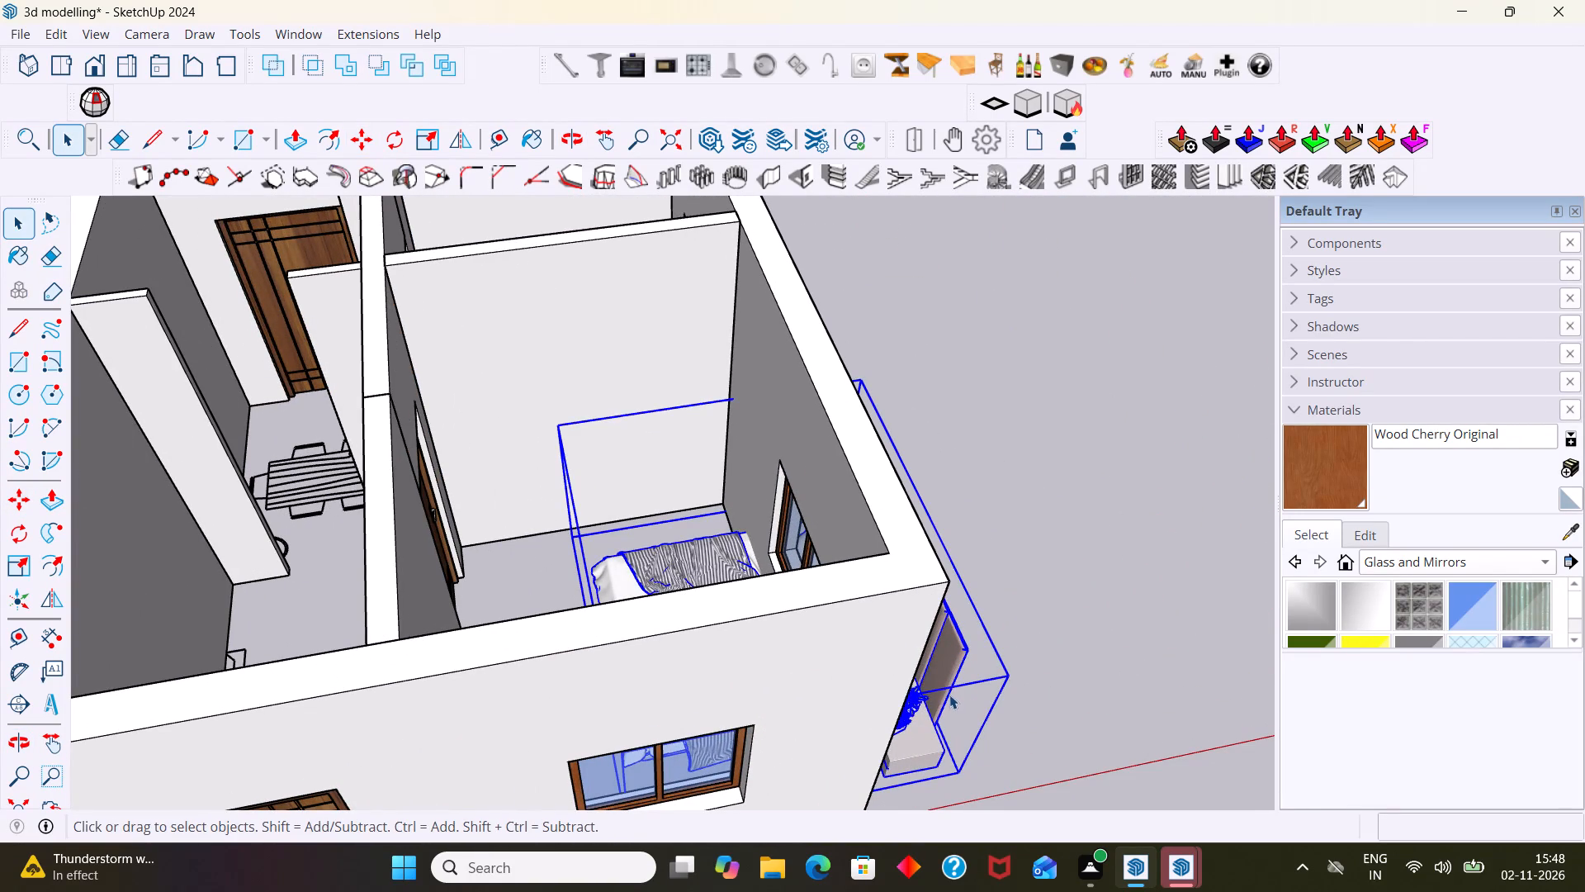
key(m)
click(1009, 675)
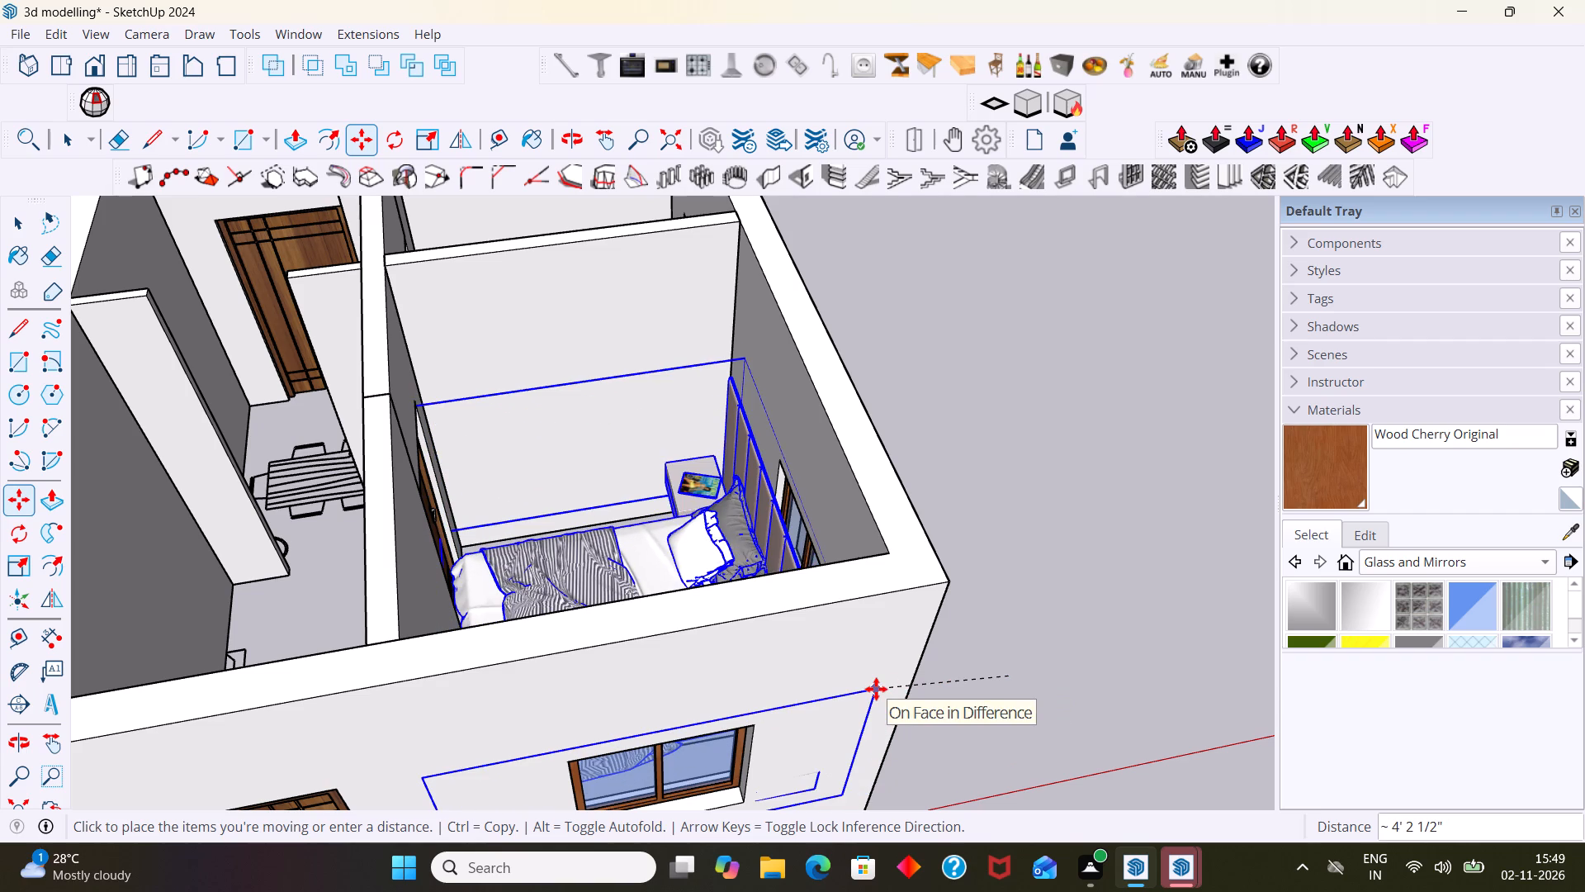
click(876, 689)
key(space)
click(1038, 595)
Open the bed model's nested groups and delete the panelled headboard in front of the bedroom window.
scroll(996, 593, down, 1)
middle_drag(964, 606, 1303, 678)
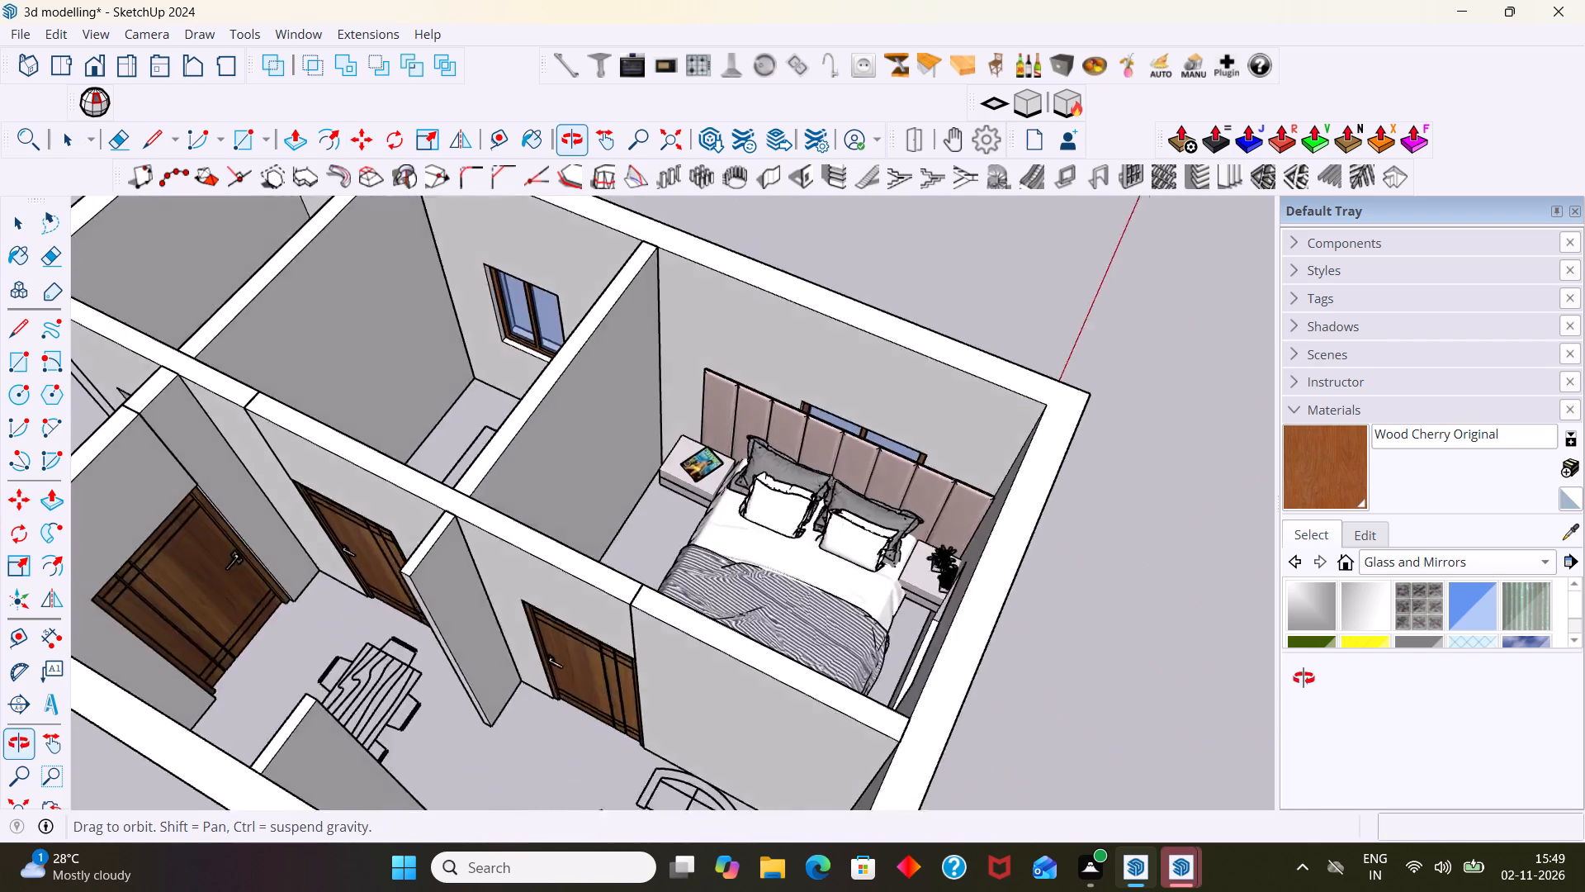
middle_drag(1303, 678, 1464, 629)
scroll(972, 428, up, 9)
scroll(776, 435, down, 5)
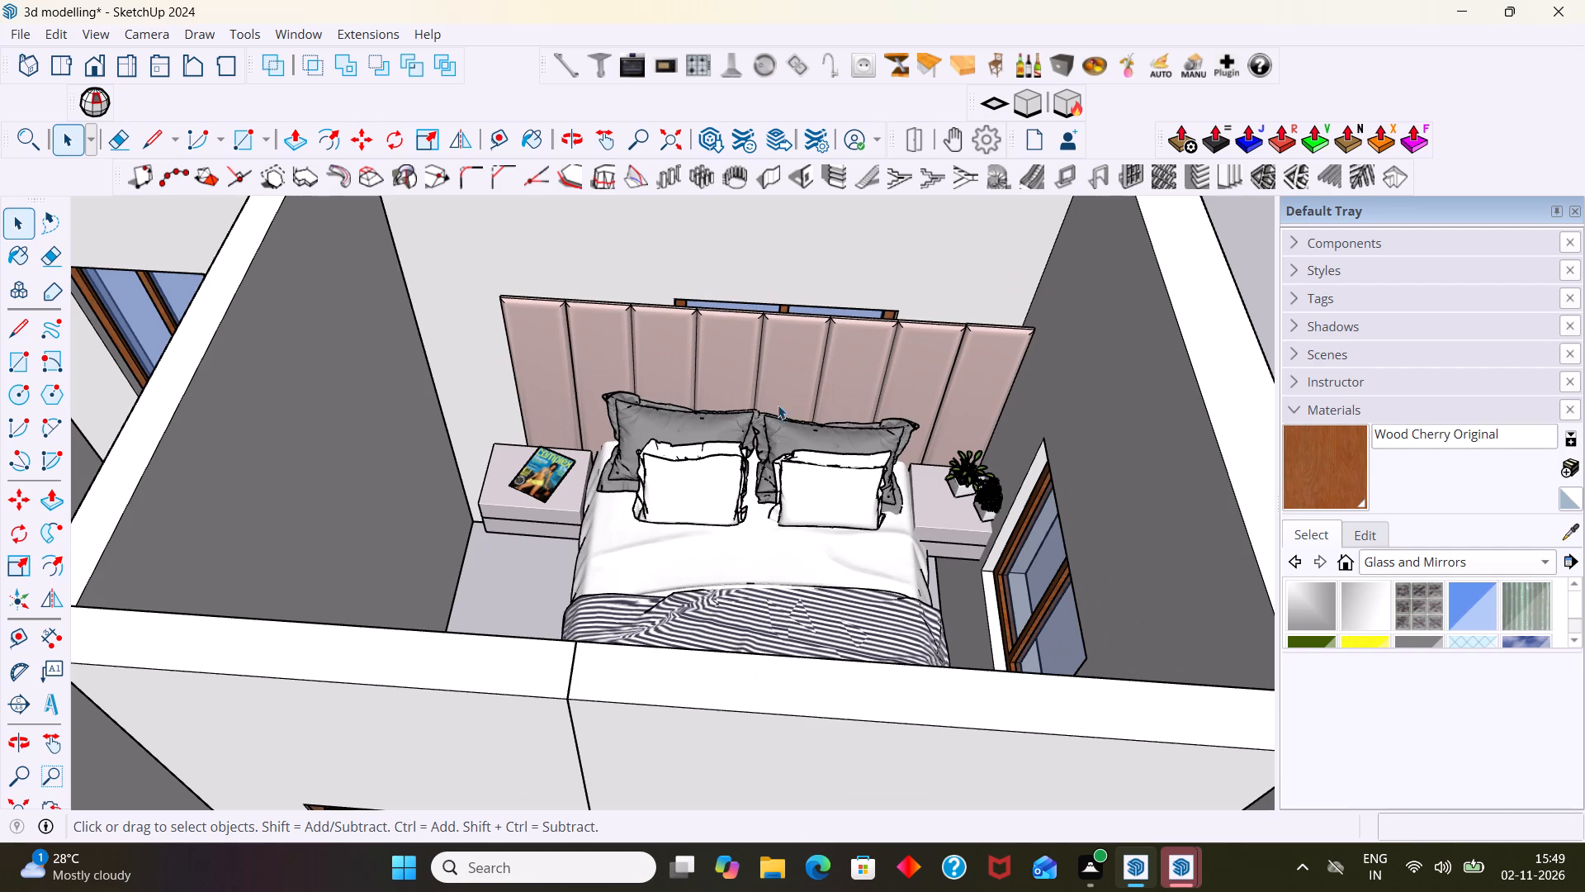
click(783, 334)
triple_click(783, 338)
click(785, 341)
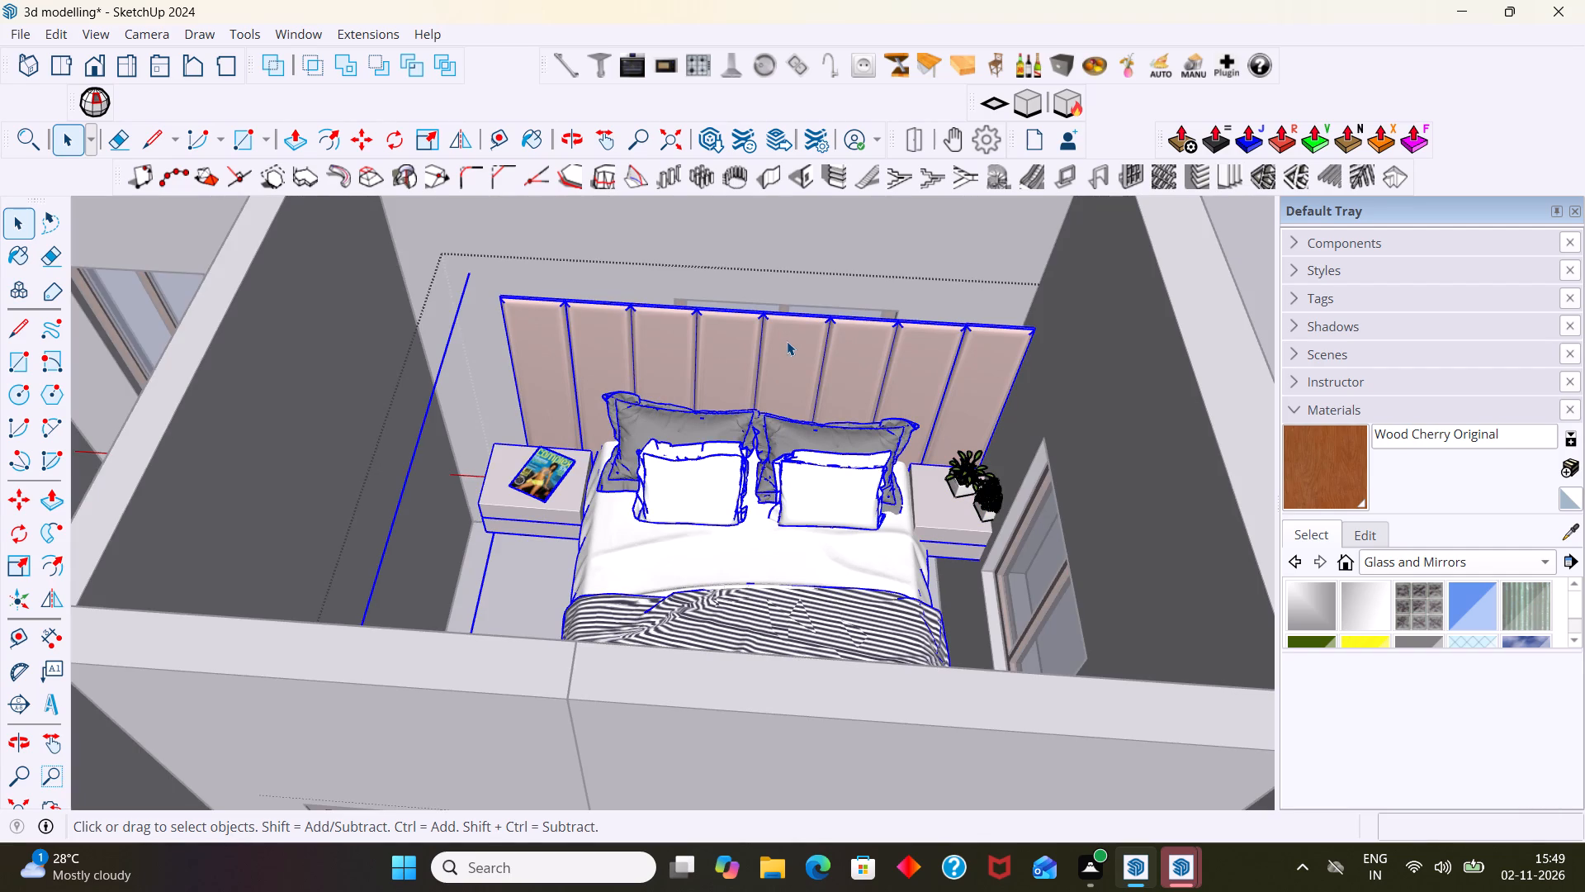
double_click(791, 341)
click(783, 344)
click(745, 345)
click(618, 334)
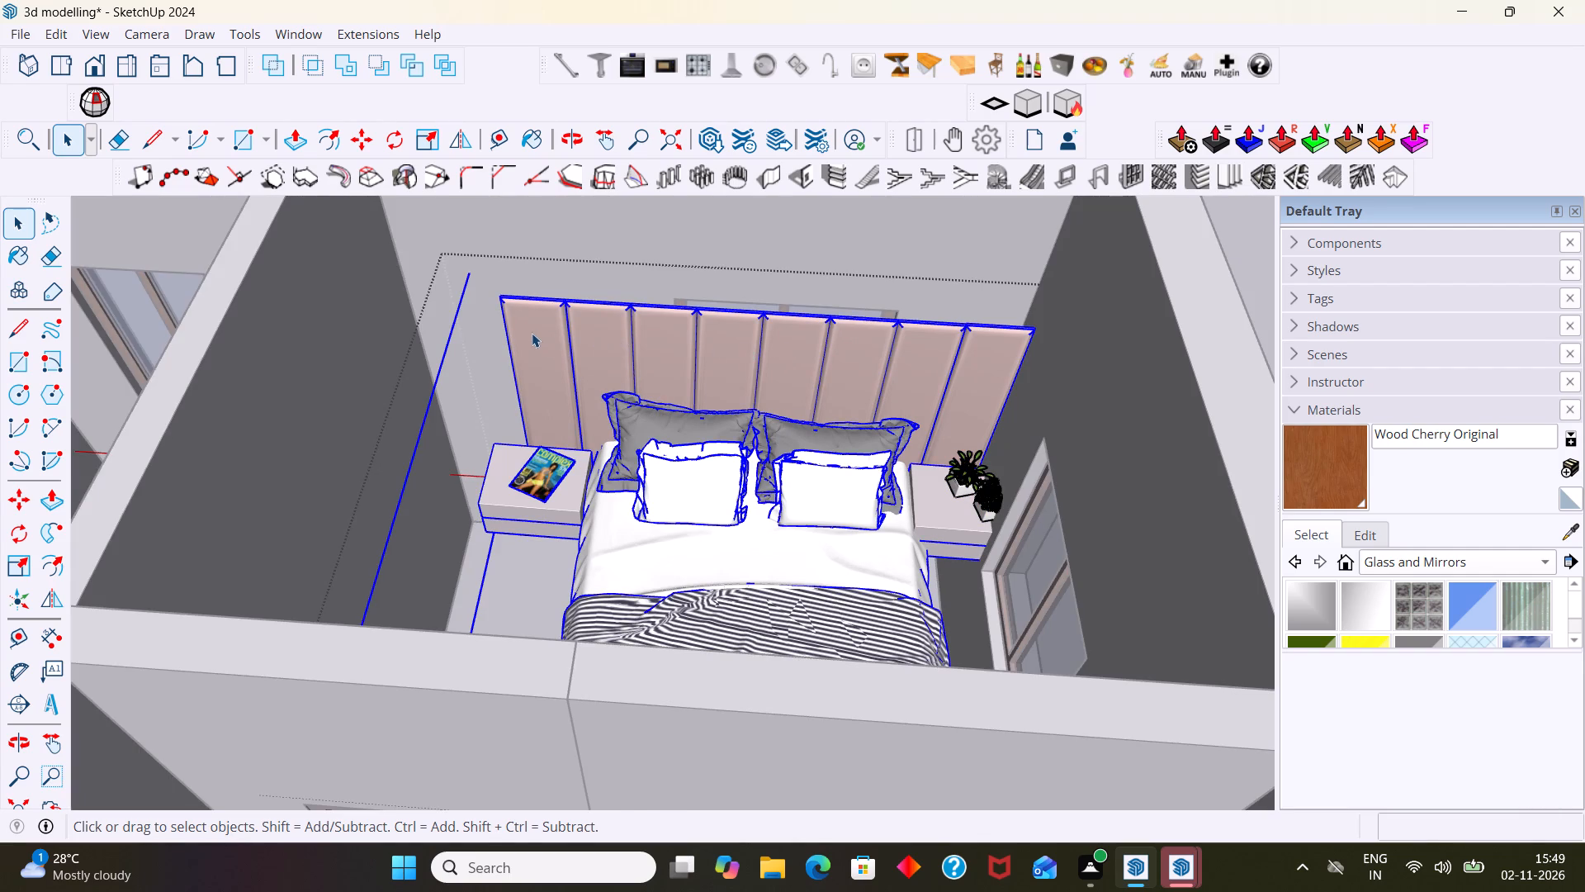
scroll(529, 332, up, 3)
click(529, 332)
scroll(532, 329, up, 3)
scroll(532, 329, down, 3)
double_click(530, 360)
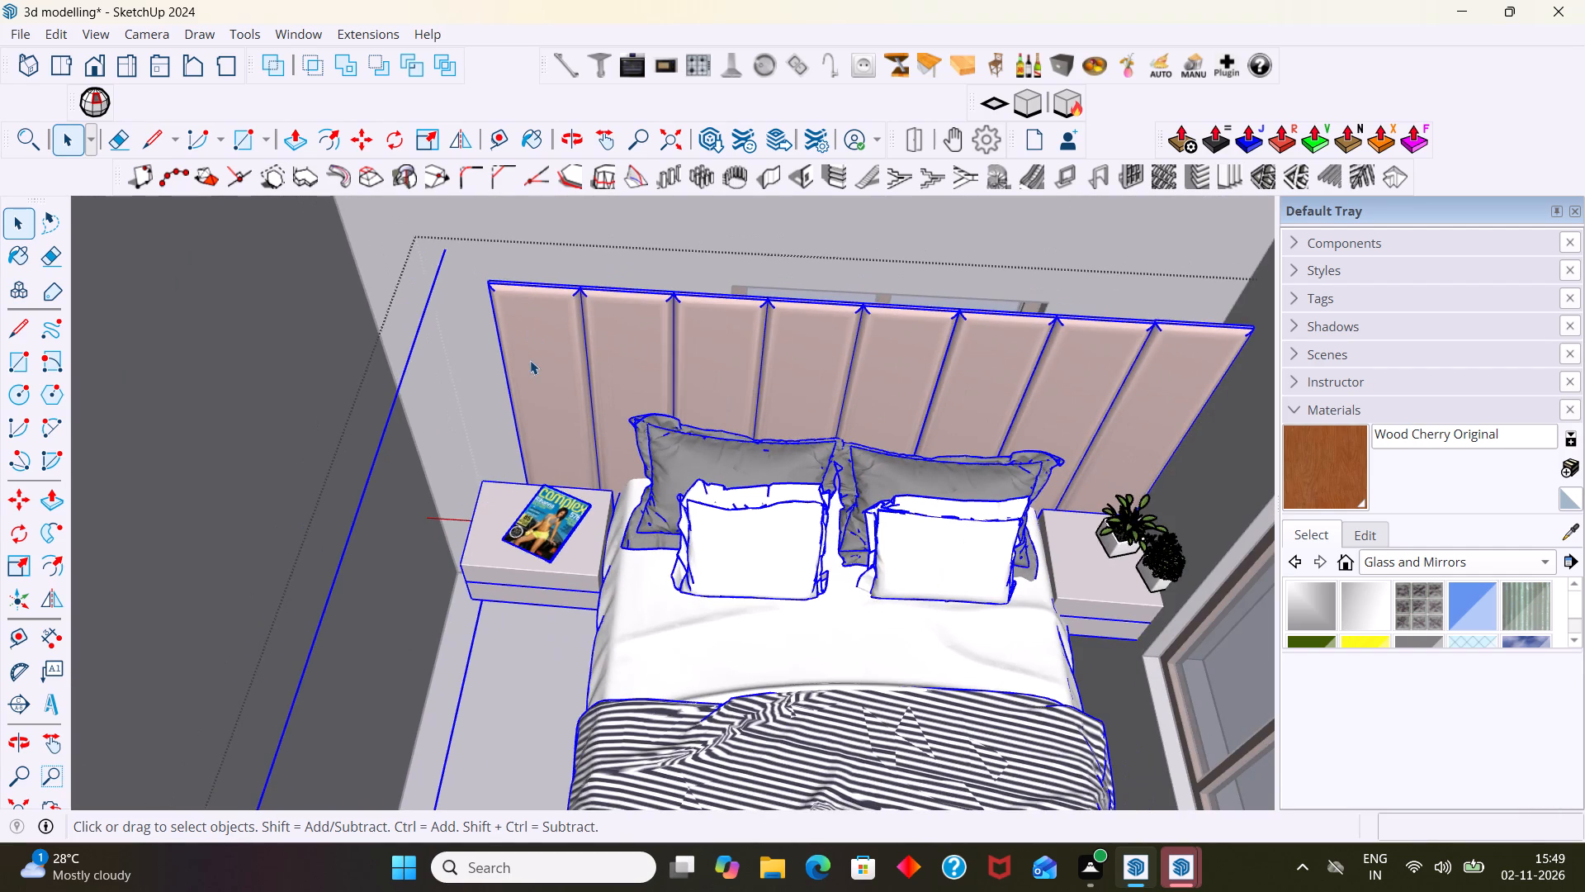
click(562, 391)
double_click(562, 391)
click(567, 388)
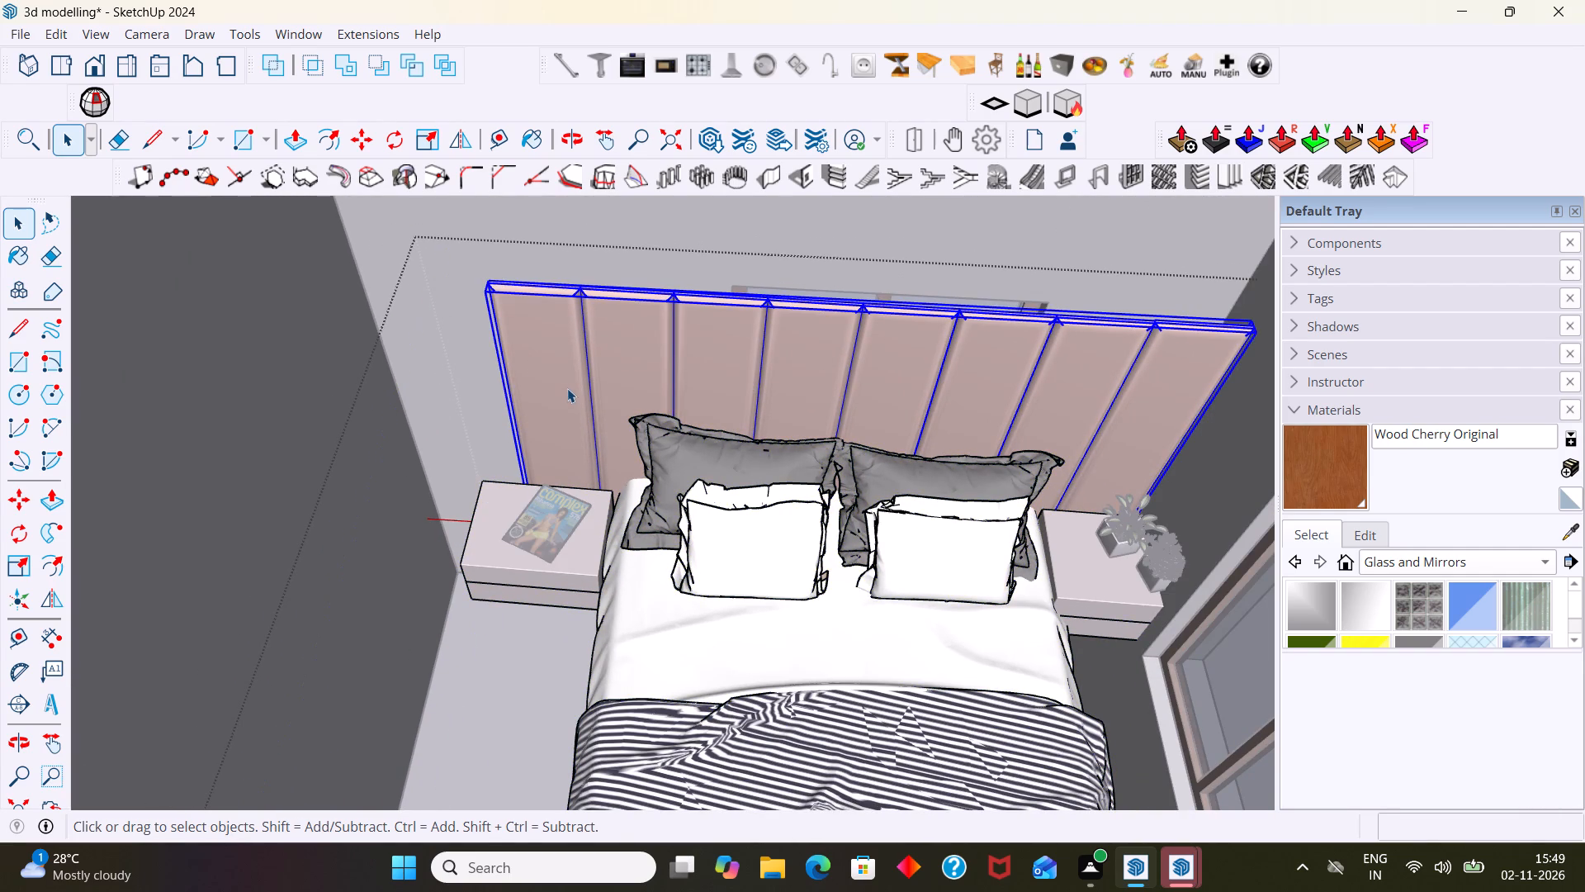
key(Delete)
scroll(601, 387, down, 2)
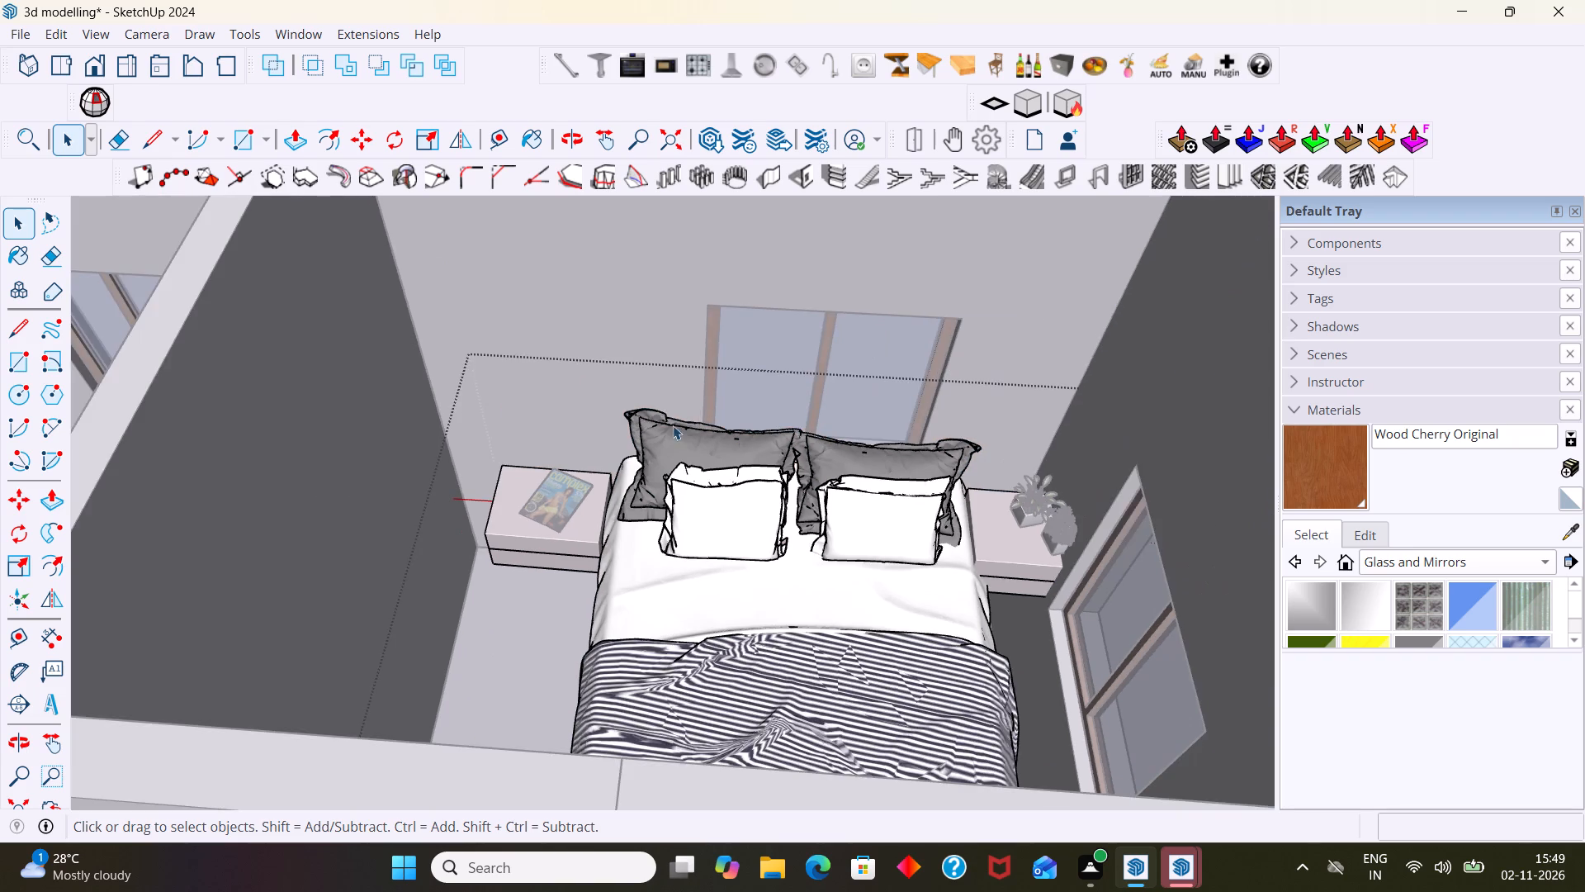
Leave the bed model's group editing.
scroll(747, 437, down, 7)
click(1189, 350)
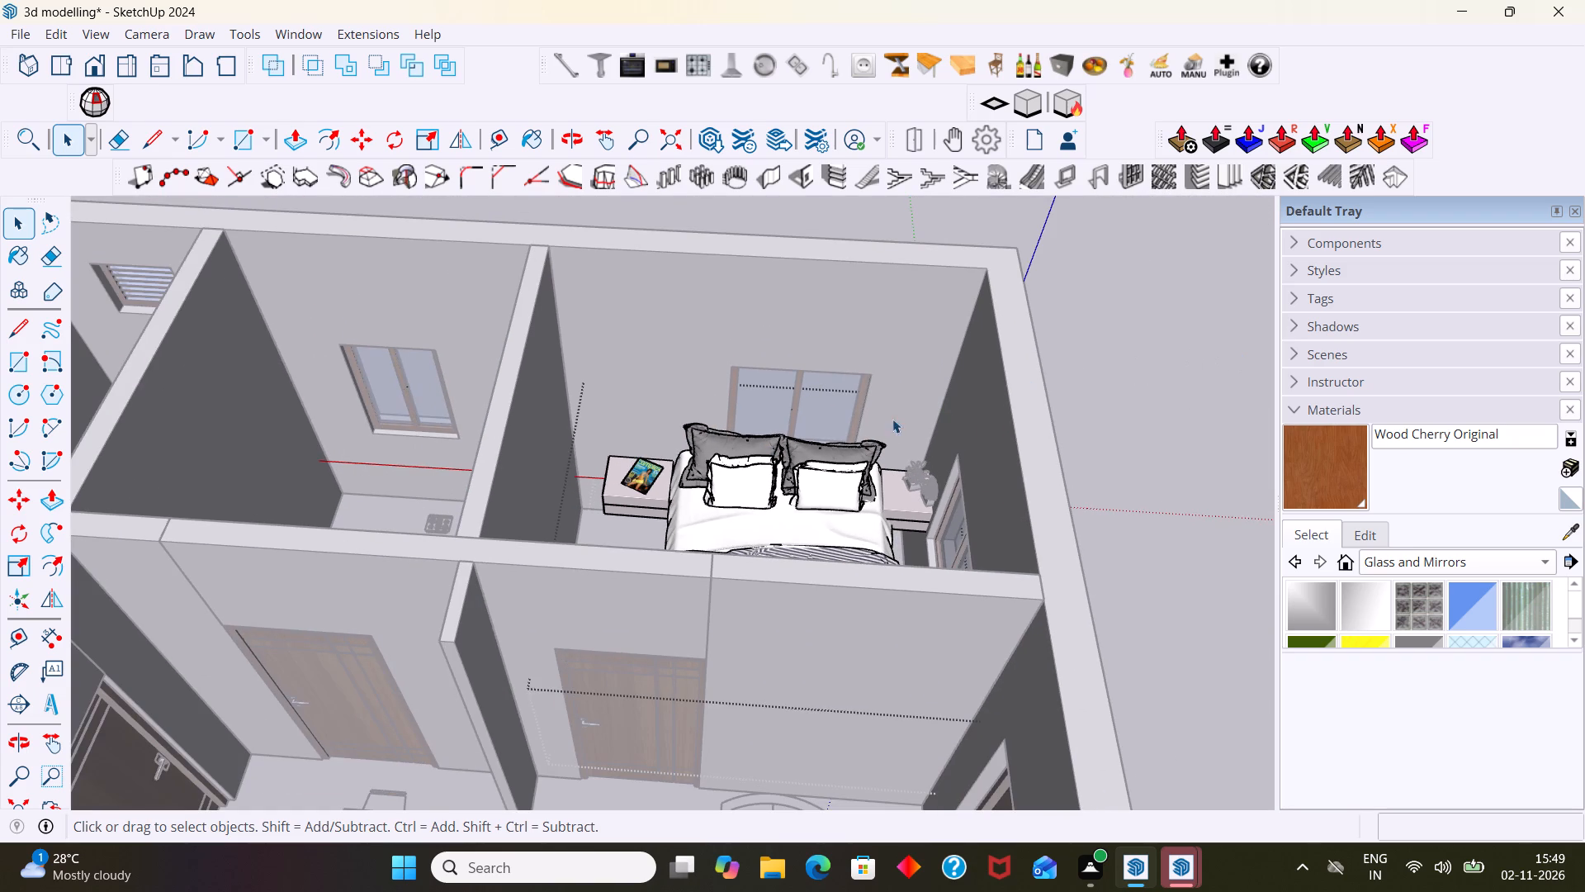
scroll(1003, 397, up, 2)
key(Escape)
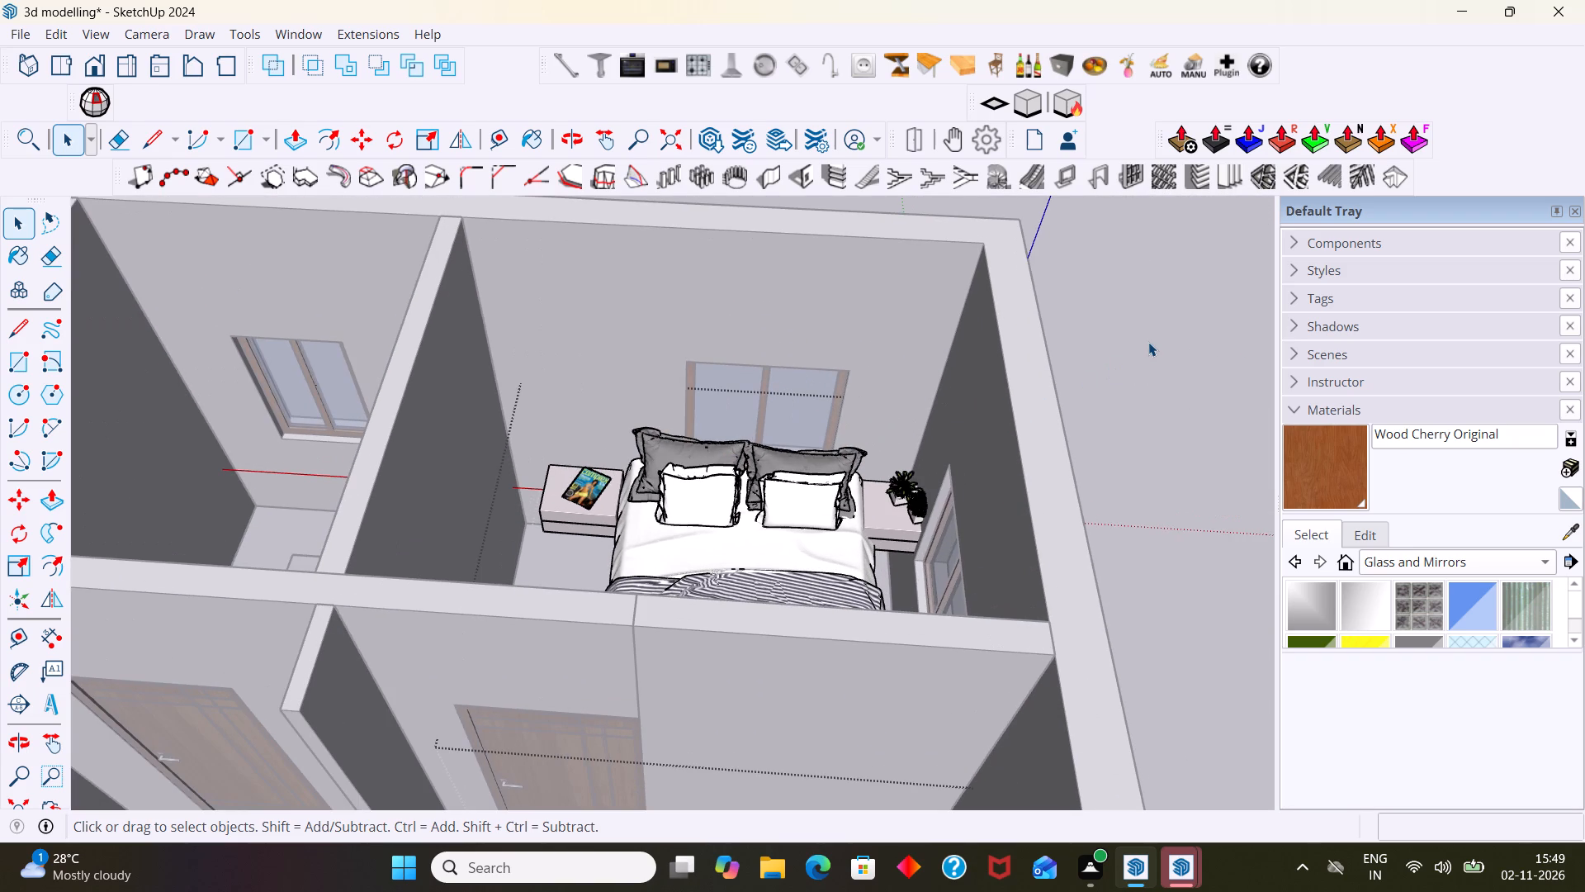
scroll(1143, 354, down, 2)
click(1127, 377)
Examine how the bed and nightstands fit between the bedroom walls and beneath the window.
scroll(1118, 377, down, 2)
middle_drag(982, 458, 710, 492)
scroll(888, 524, up, 1)
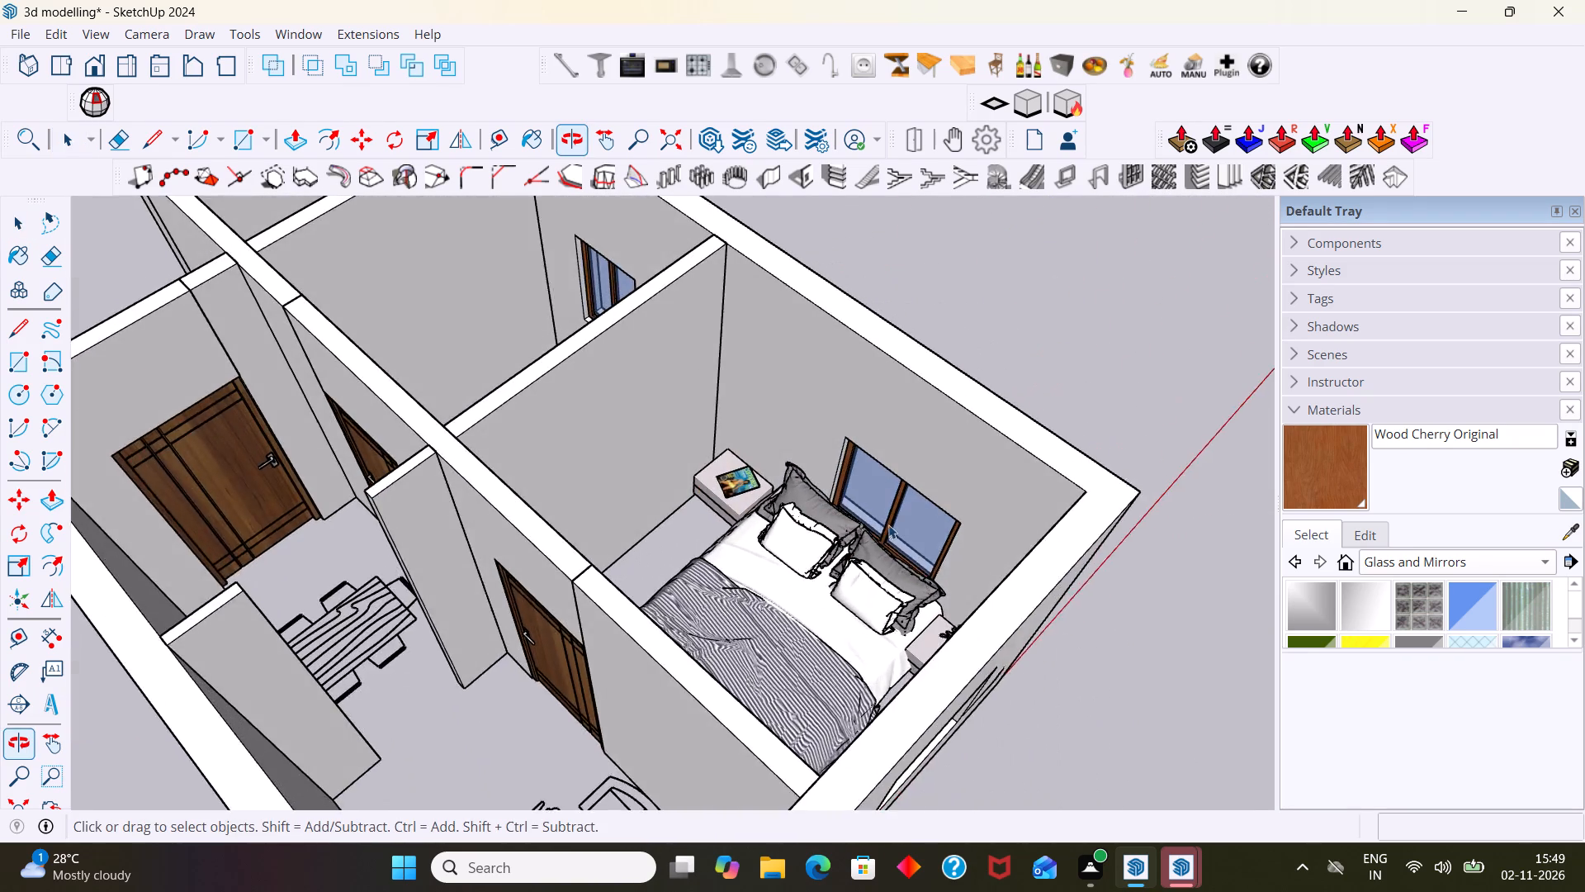
scroll(888, 524, up, 12)
middle_drag(872, 643, 919, 392)
scroll(868, 491, up, 1)
scroll(868, 490, down, 9)
middle_drag(877, 510, 951, 605)
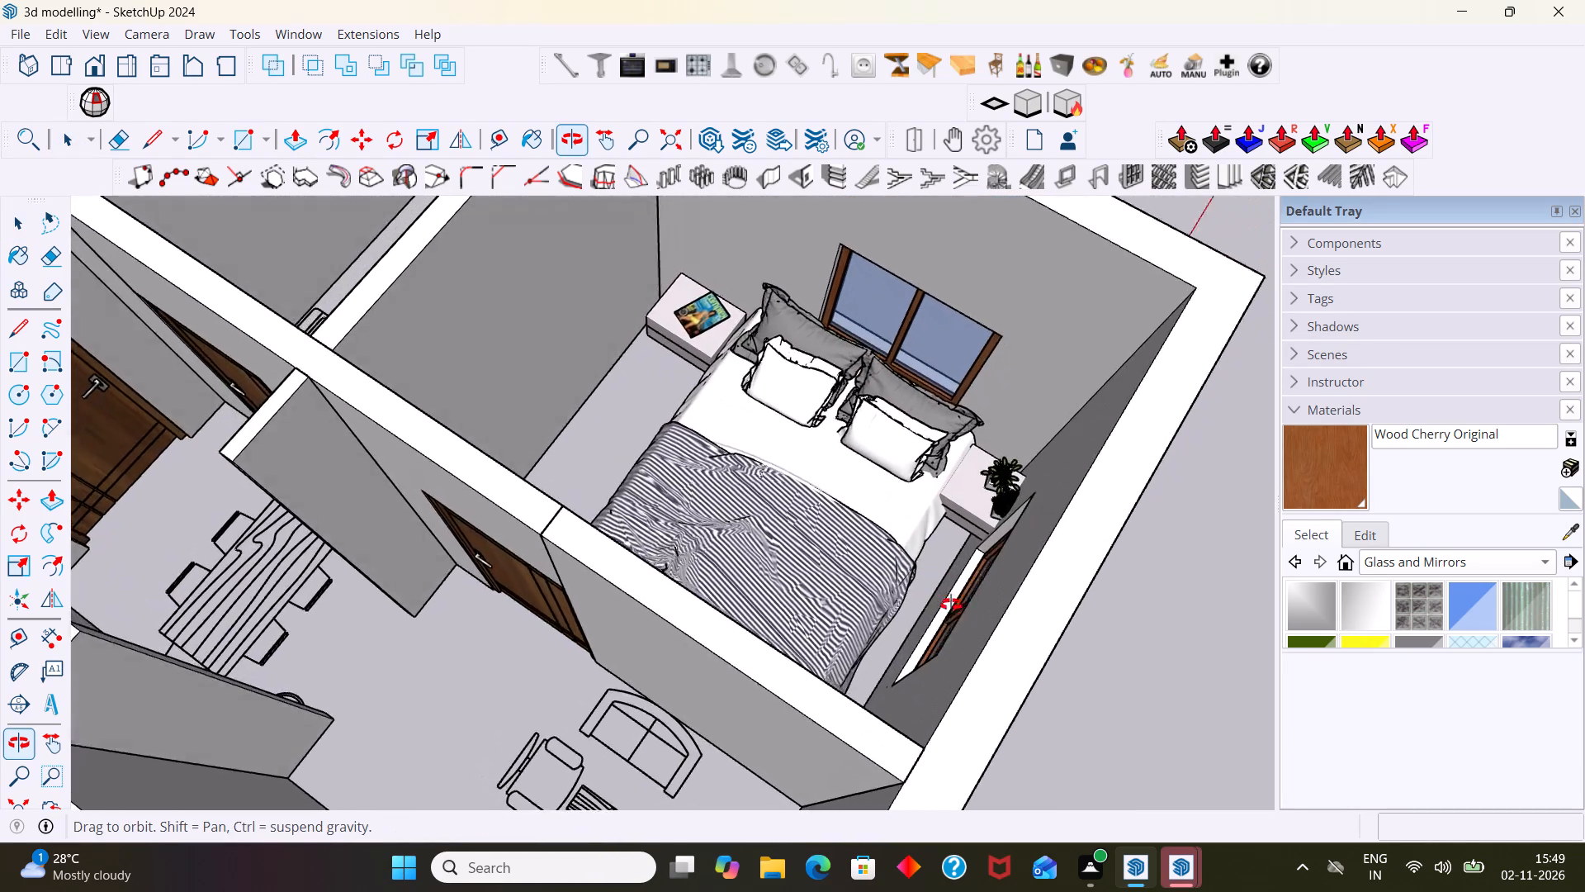
middle_drag(951, 605, 1025, 612)
scroll(794, 401, up, 12)
middle_drag(925, 450, 883, 401)
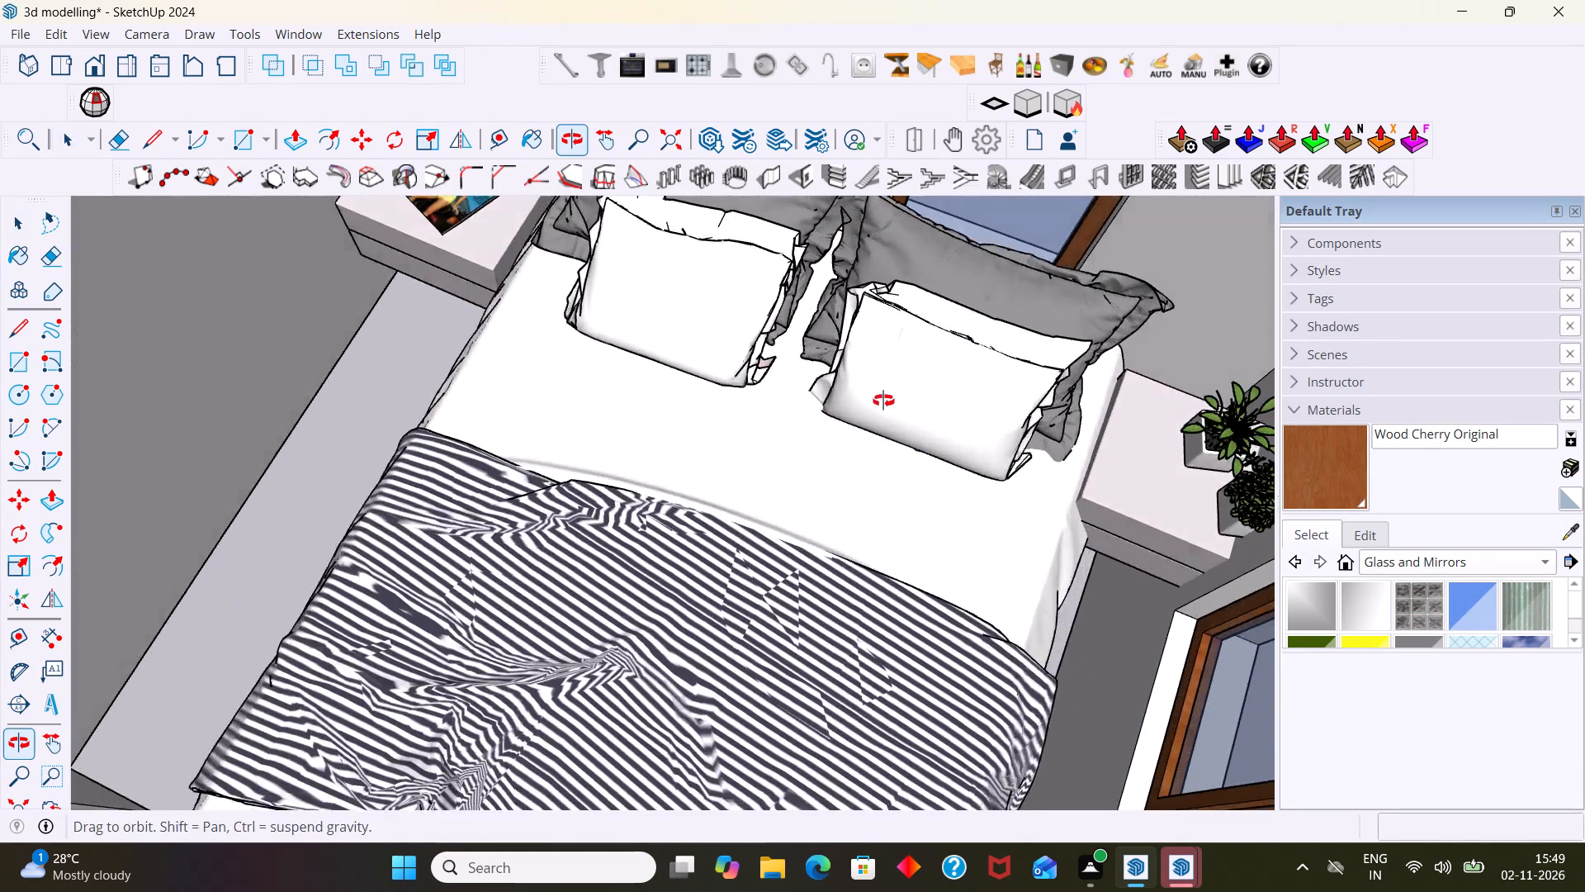
middle_drag(883, 401, 844, 374)
scroll(853, 392, down, 11)
middle_drag(878, 517, 614, 518)
scroll(610, 528, up, 1)
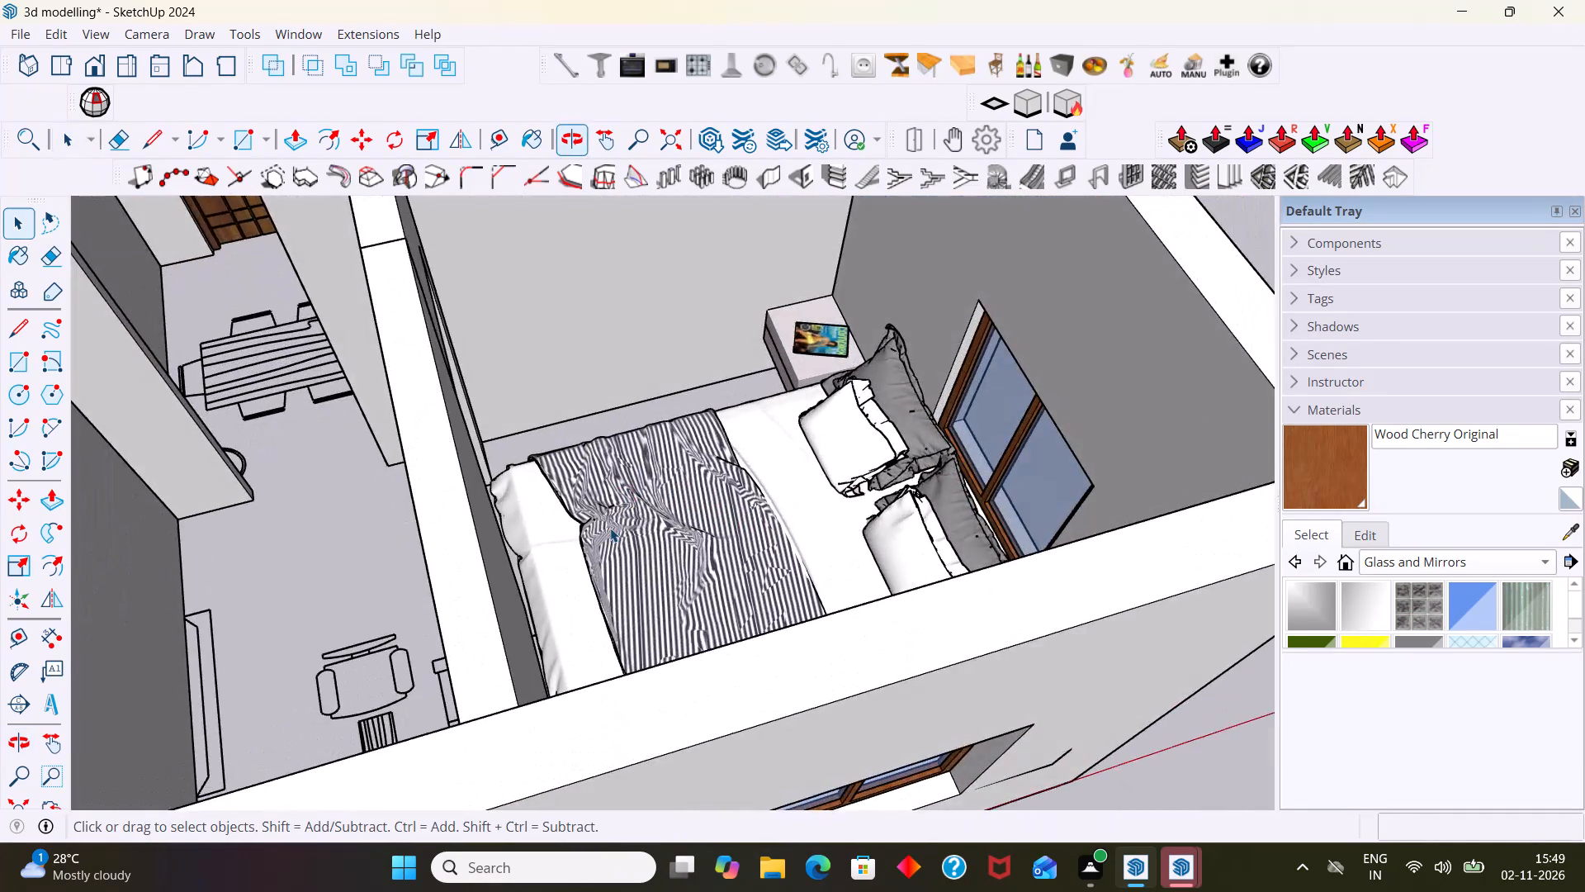
scroll(610, 528, up, 5)
middle_drag(600, 590, 595, 548)
scroll(543, 536, up, 1)
middle_drag(556, 532, 572, 706)
scroll(568, 696, down, 1)
scroll(570, 588, down, 5)
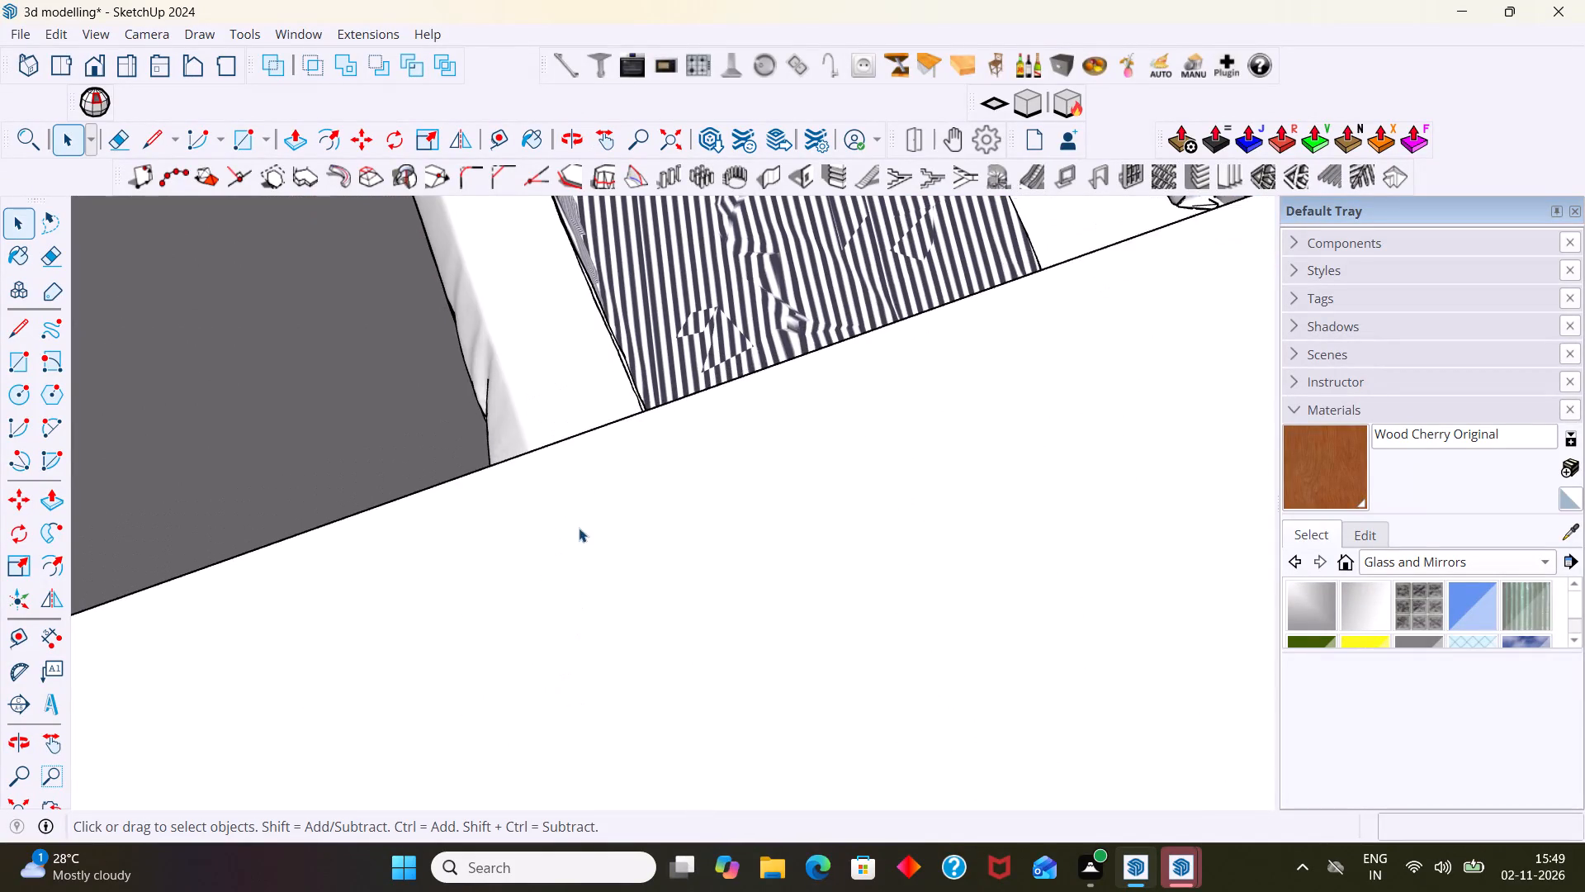
scroll(579, 528, down, 20)
middle_drag(572, 438, 669, 557)
scroll(694, 496, down, 3)
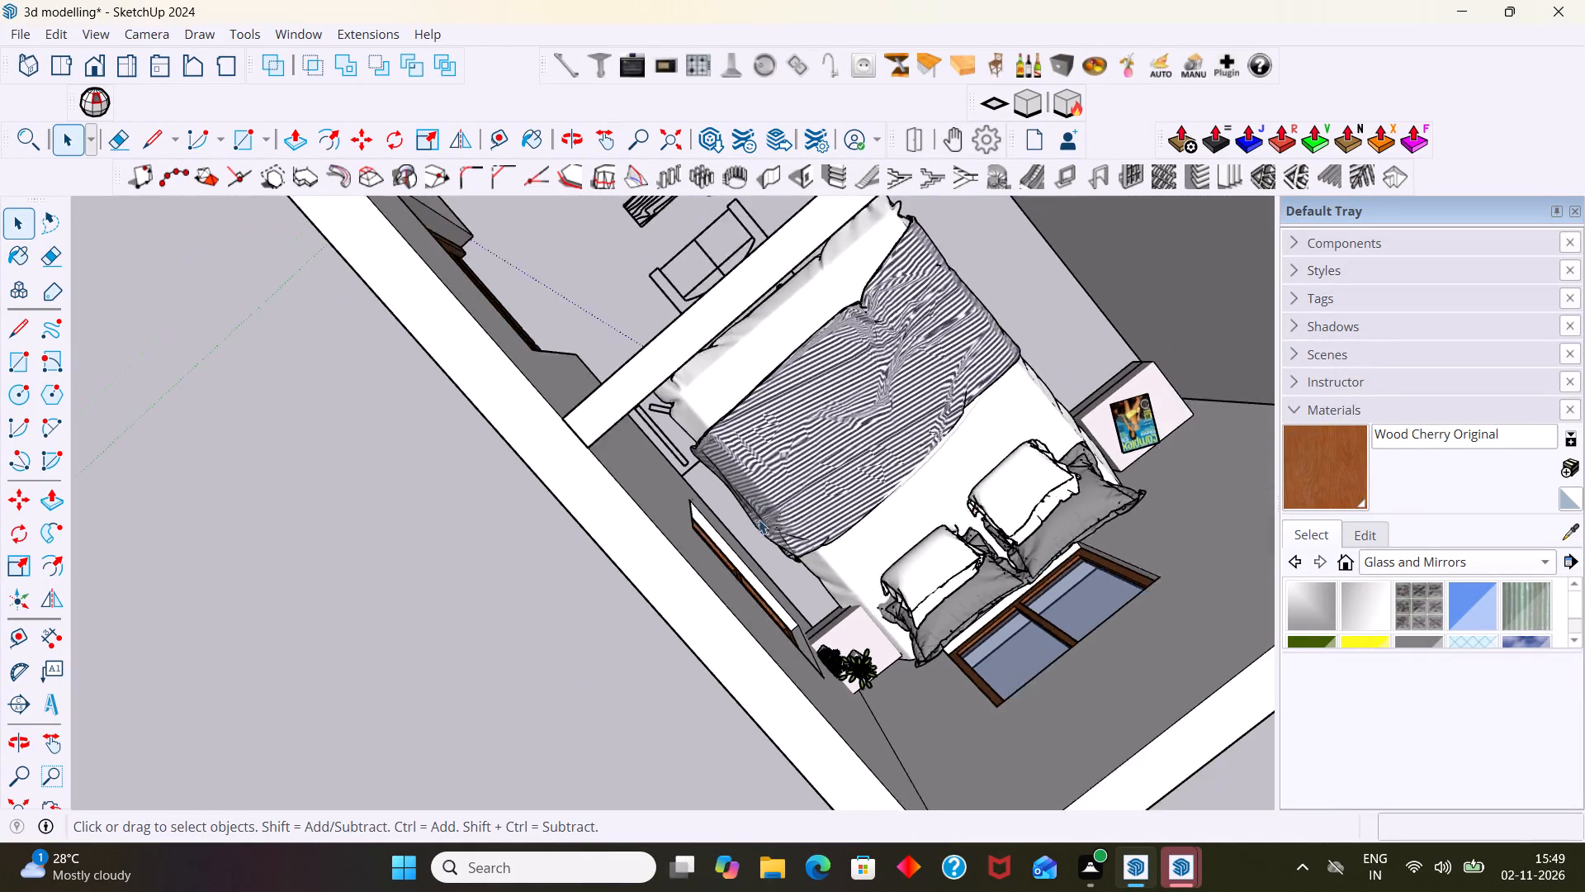
scroll(759, 520, down, 2)
middle_drag(806, 511, 843, 417)
Scale the bed model along the red axis so its plant-nightstand side ends at the side window wall's inner edge.
click(792, 377)
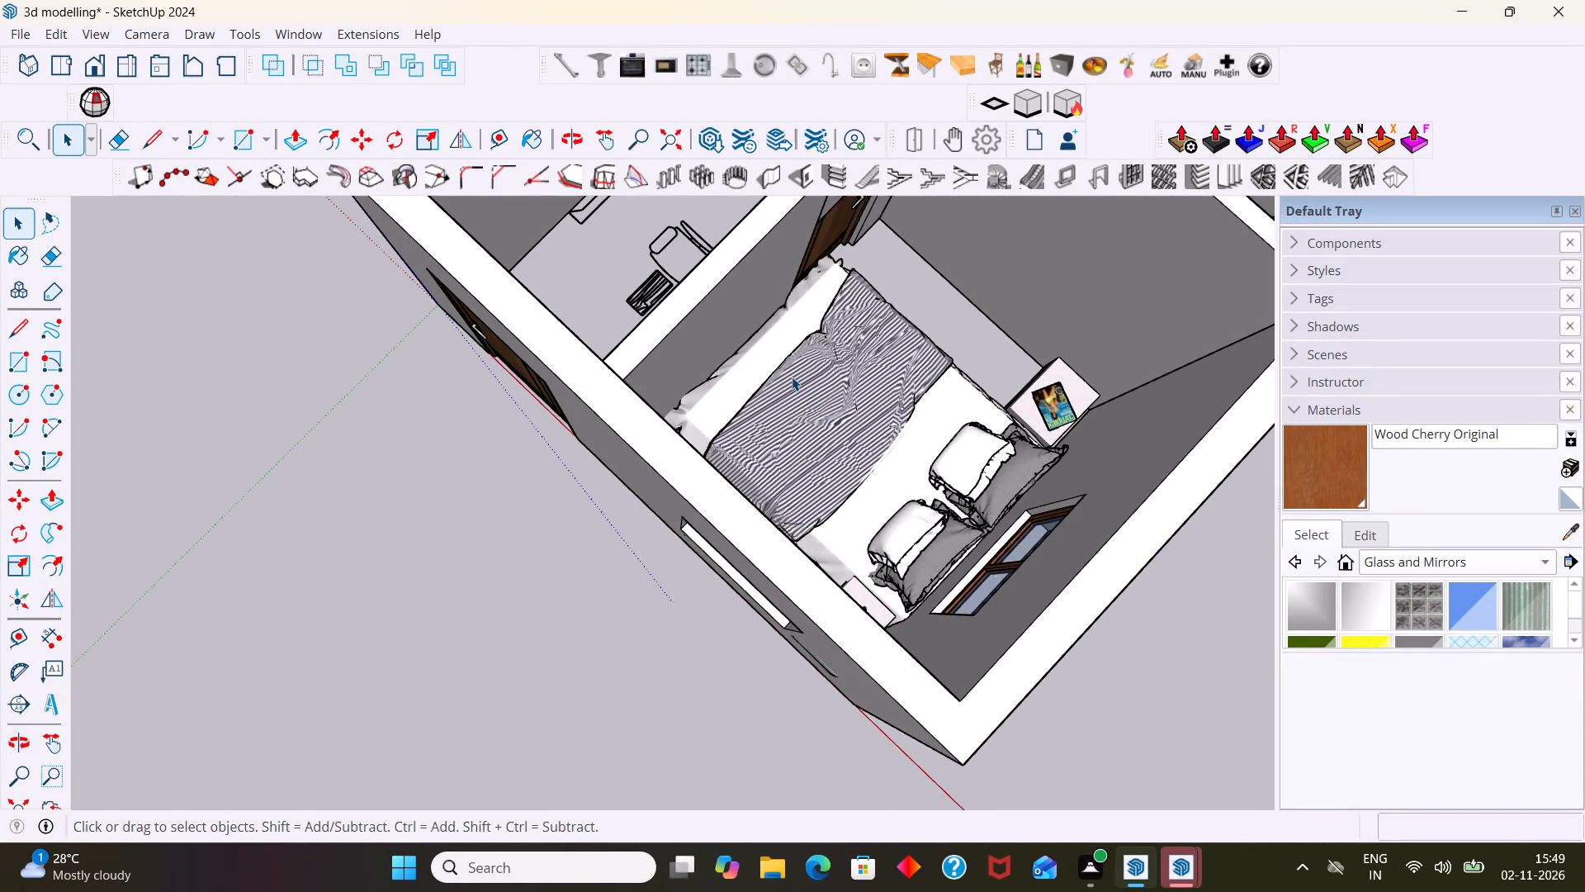
key(s)
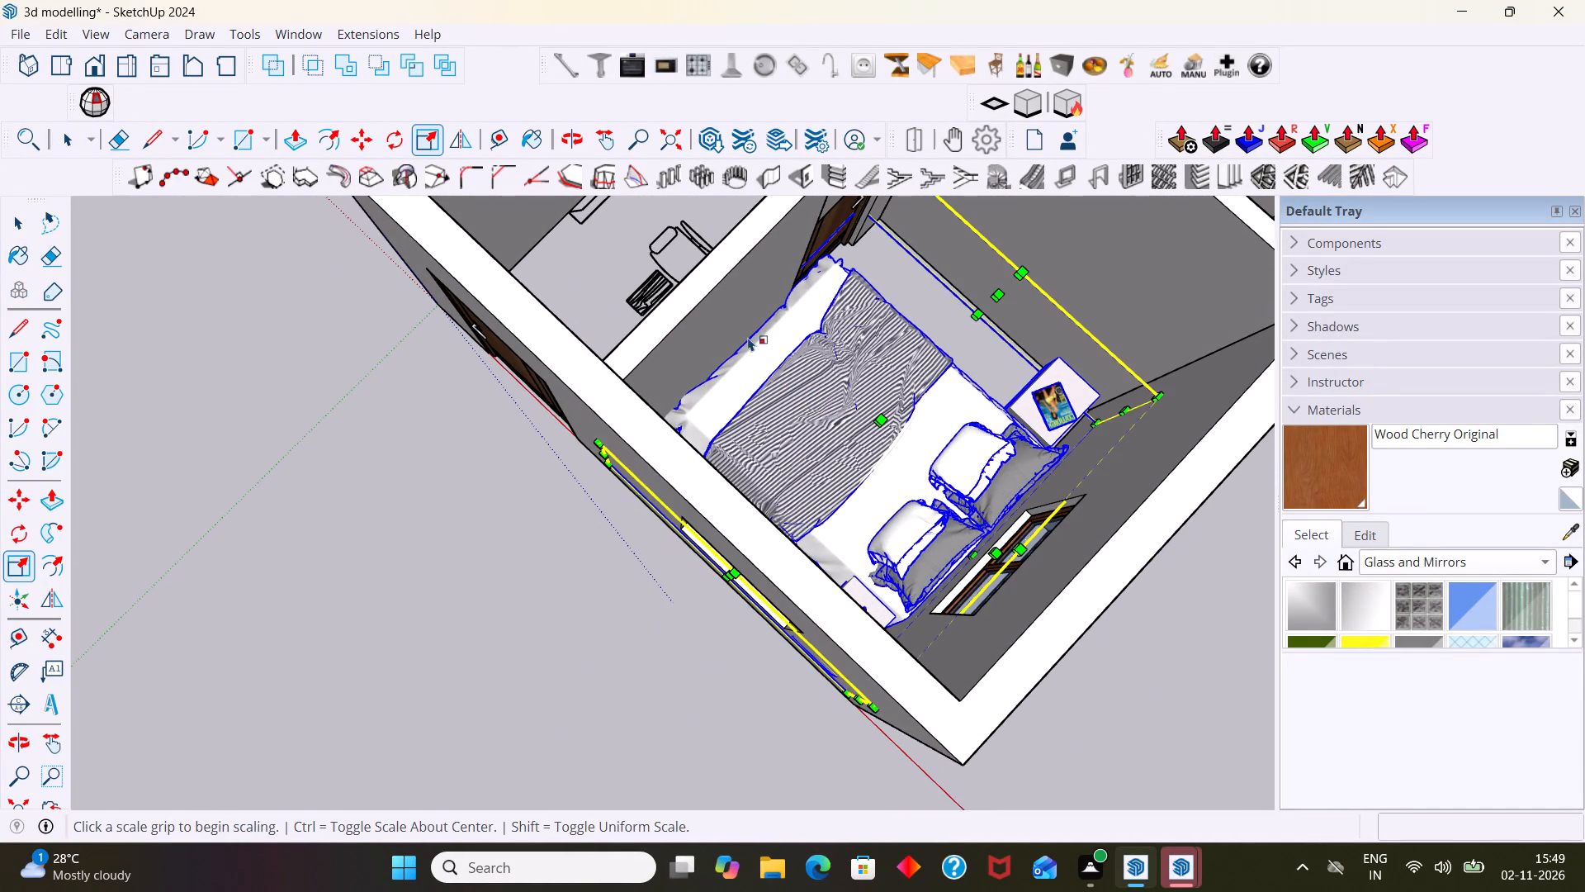
middle_drag(755, 331, 899, 311)
scroll(895, 319, down, 6)
scroll(820, 467, up, 9)
click(774, 507)
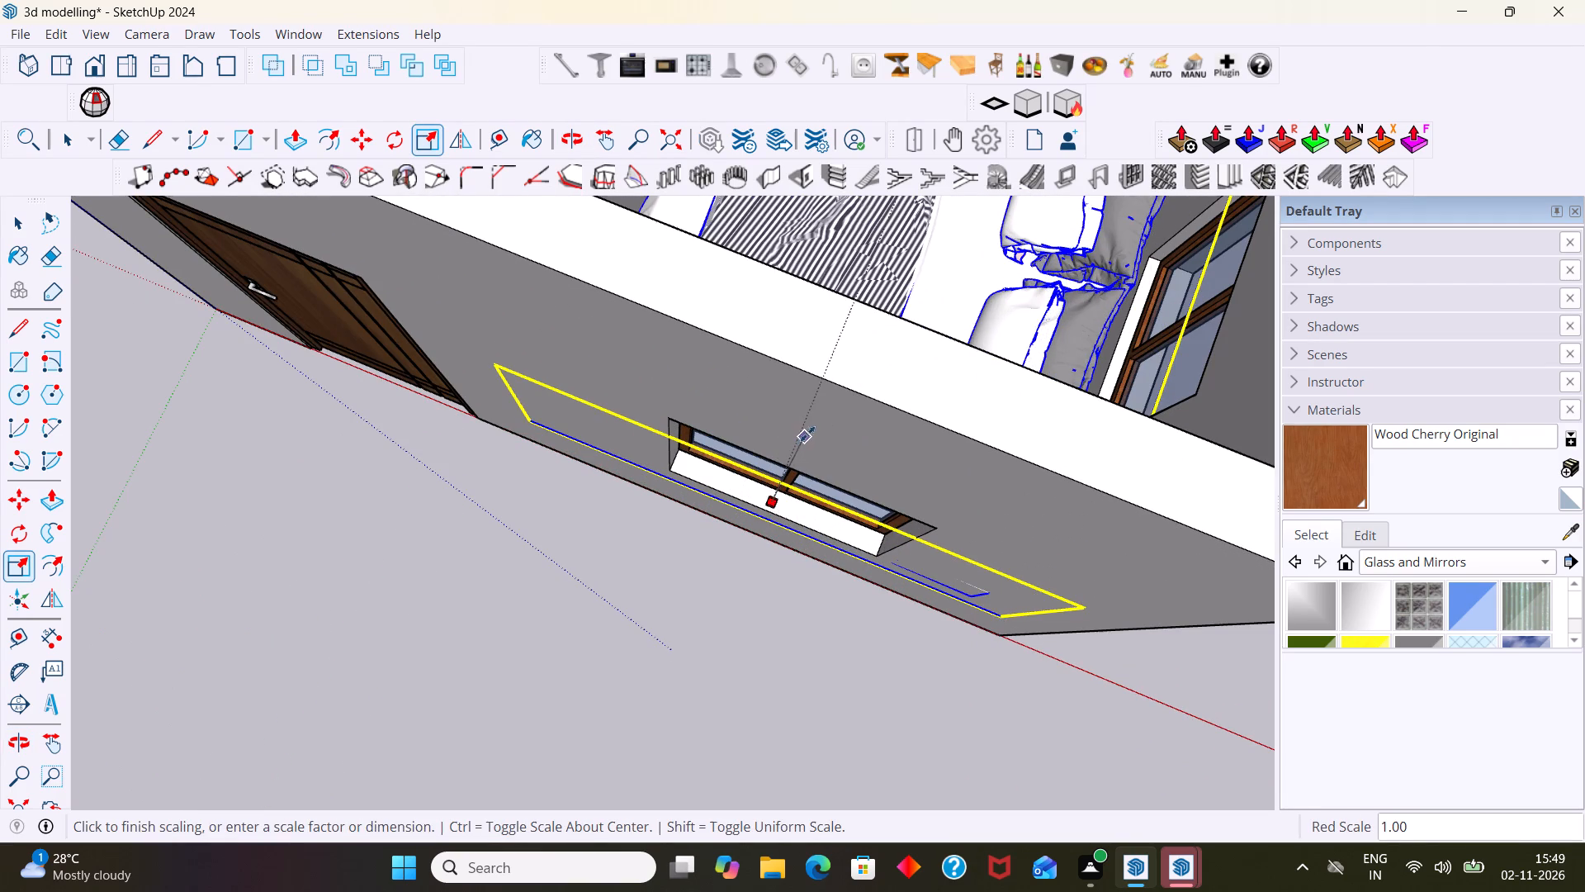
middle_drag(894, 320, 626, 399)
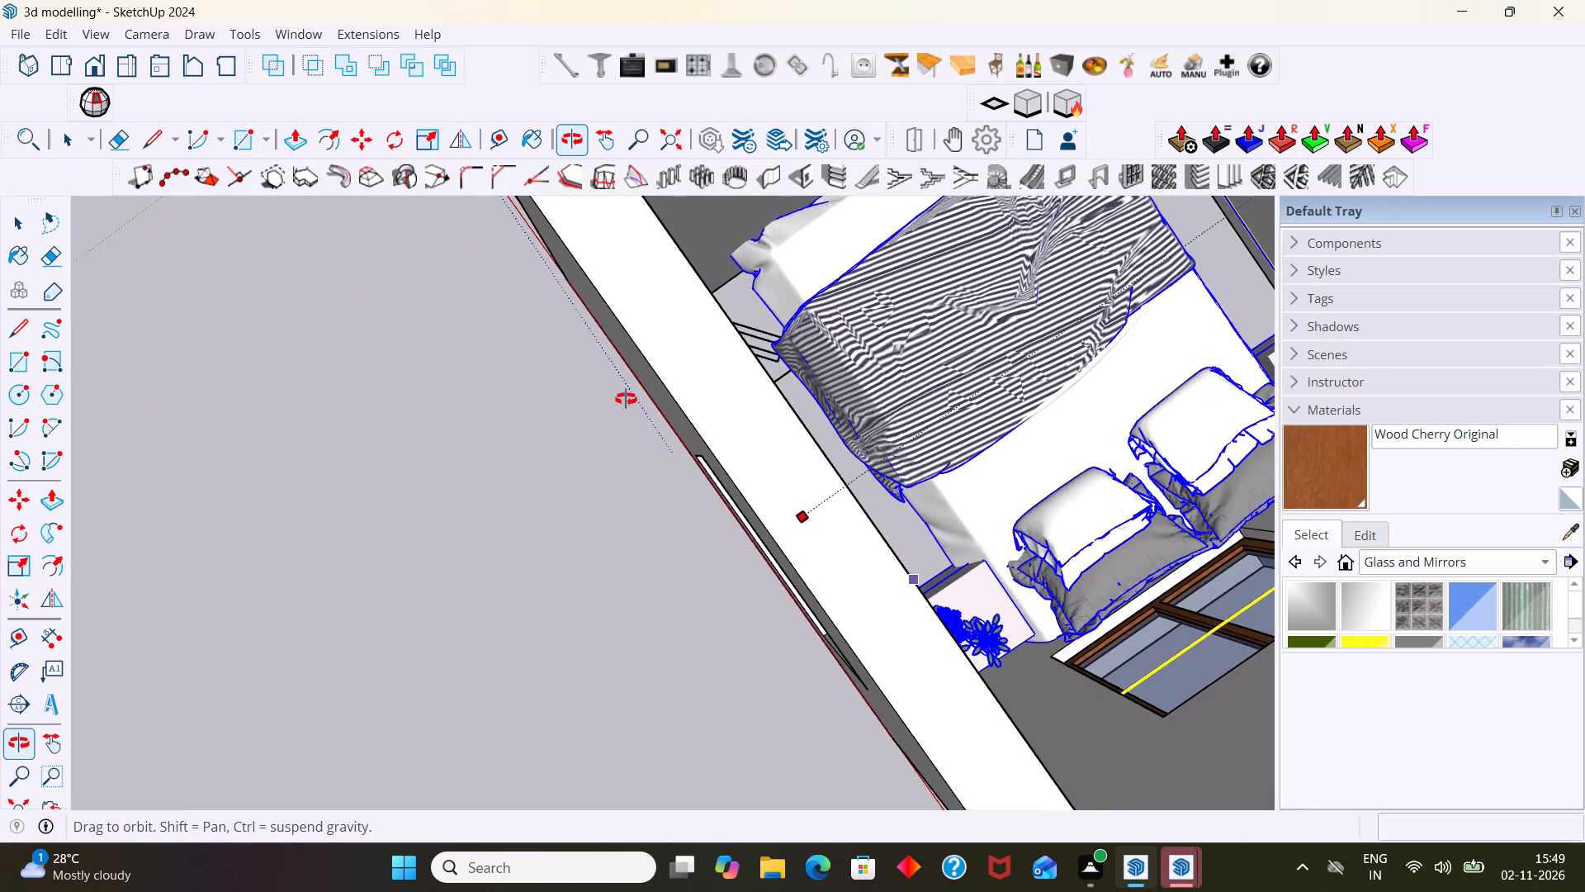
middle_drag(626, 399, 608, 401)
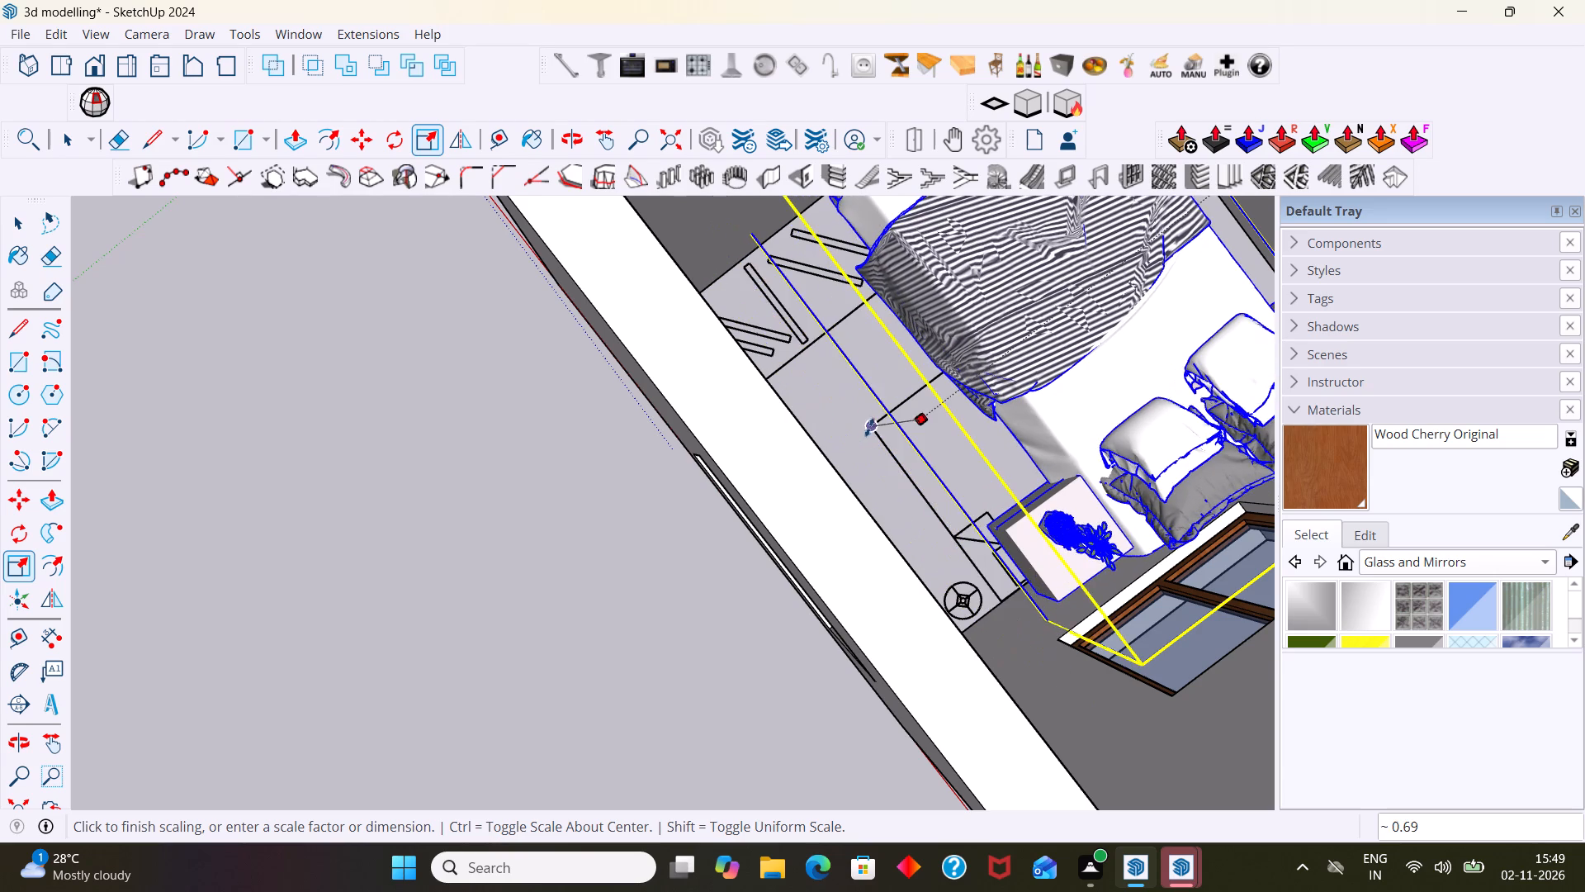
click(825, 454)
key(space)
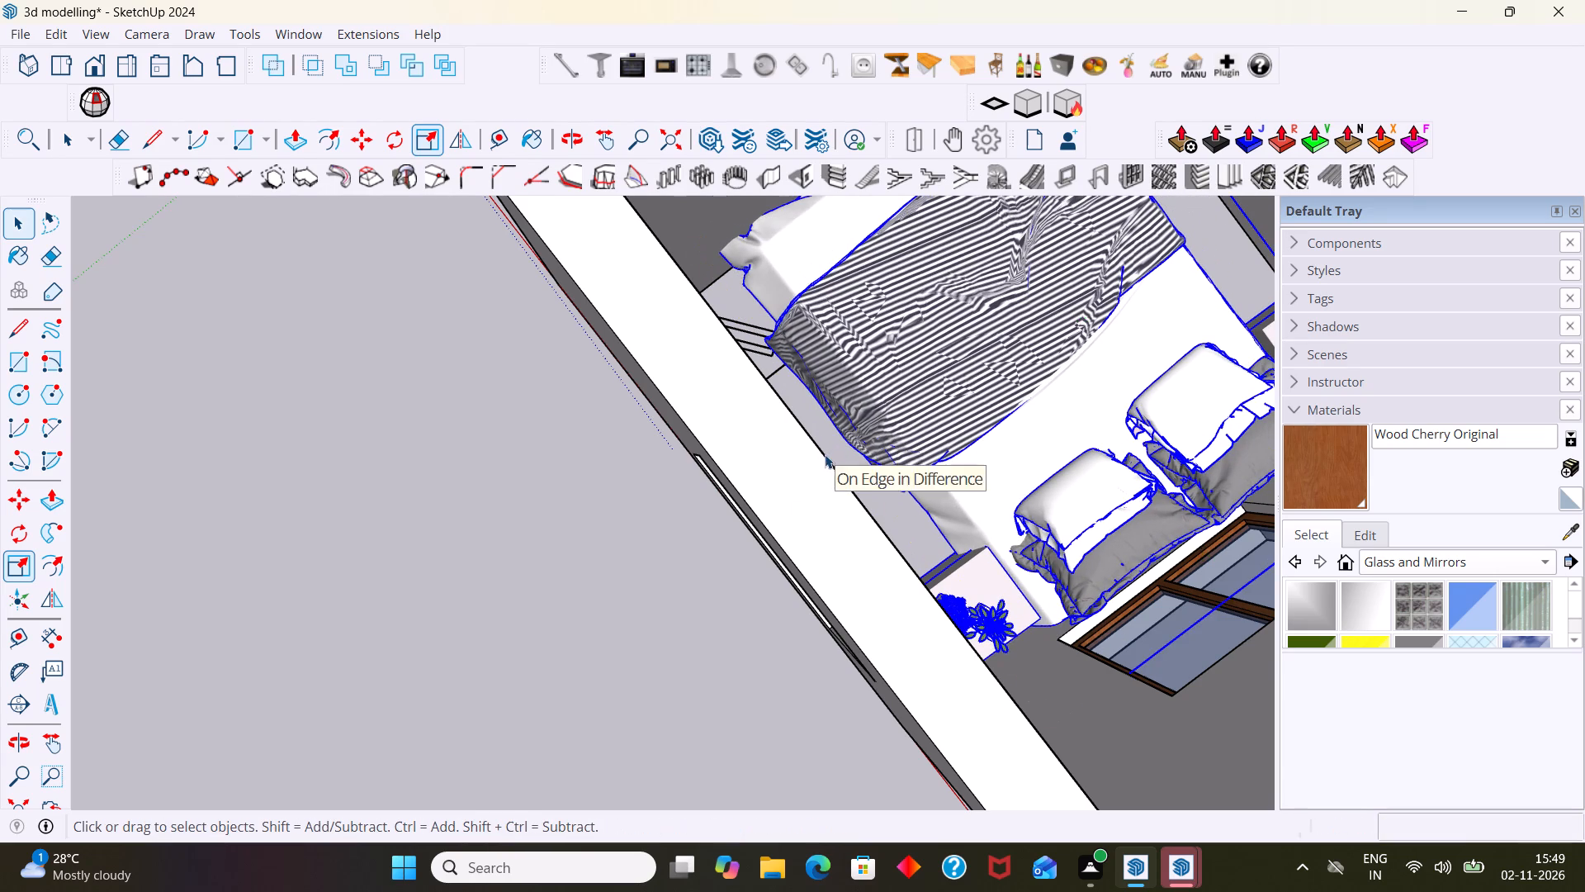
scroll(919, 476, down, 15)
click(651, 481)
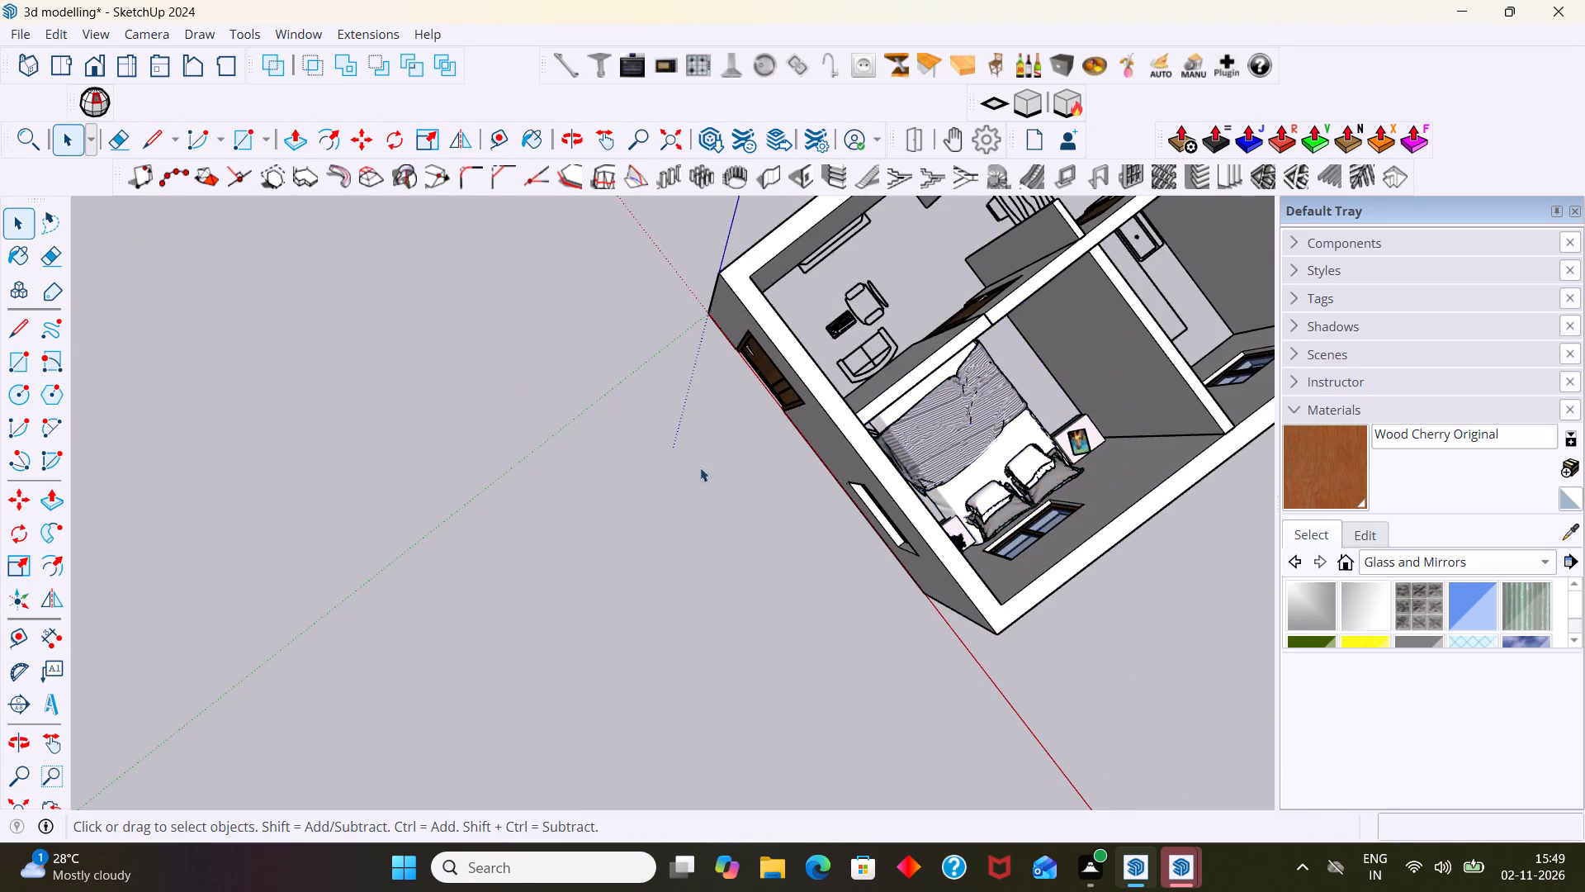
Scale the bed model along the green axis to pull its foot end back to the bedroom's partition wall.
middle_drag(808, 453, 895, 339)
scroll(896, 360, up, 9)
click(930, 445)
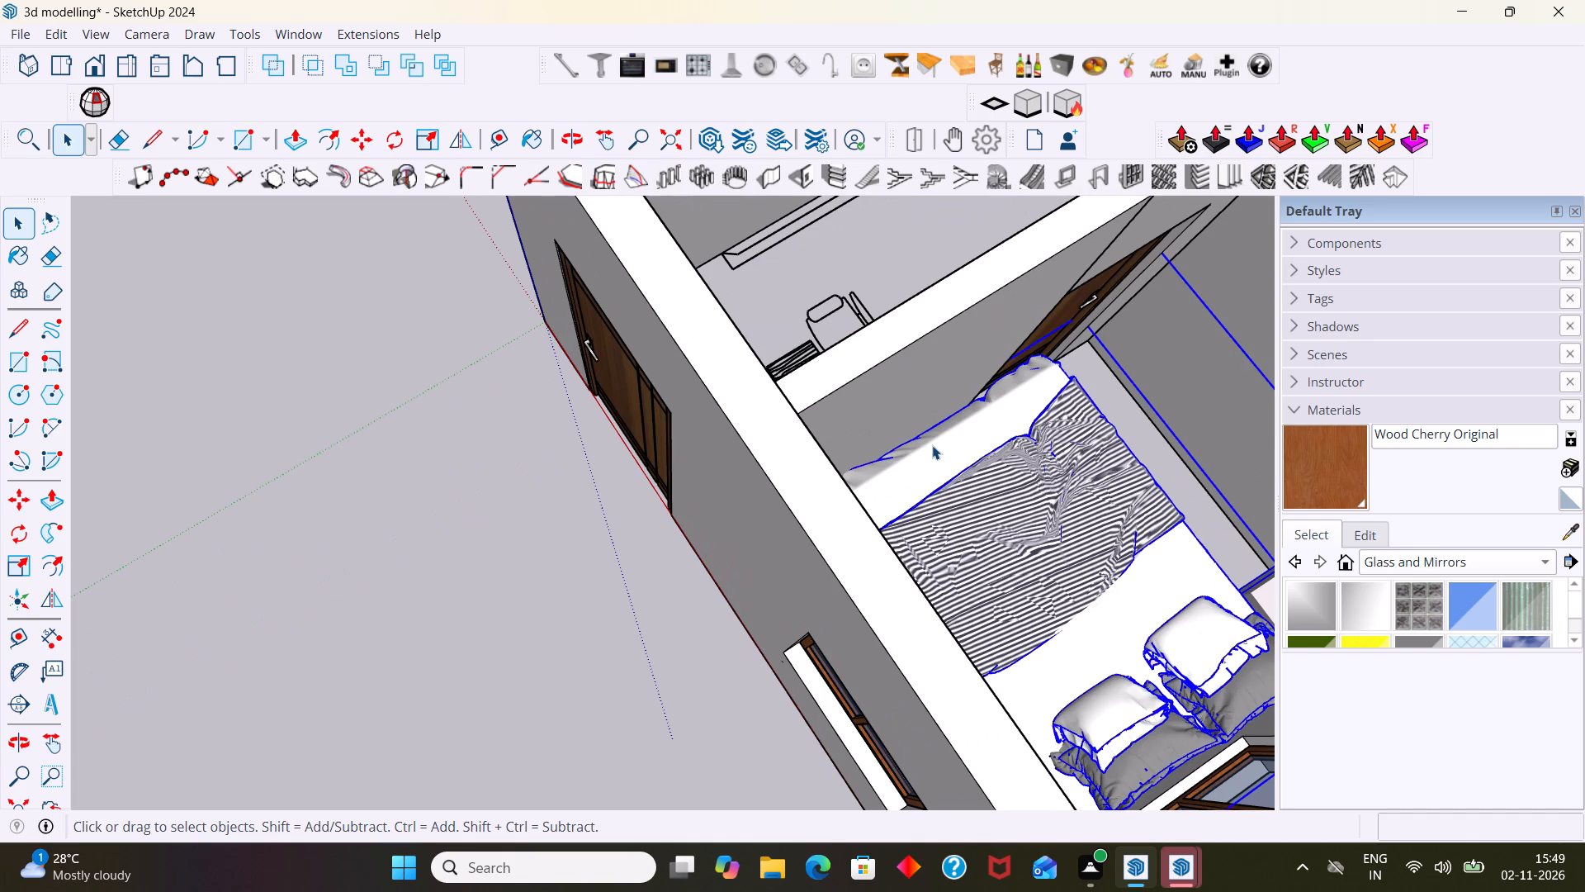
key(s)
middle_drag(950, 429, 1153, 470)
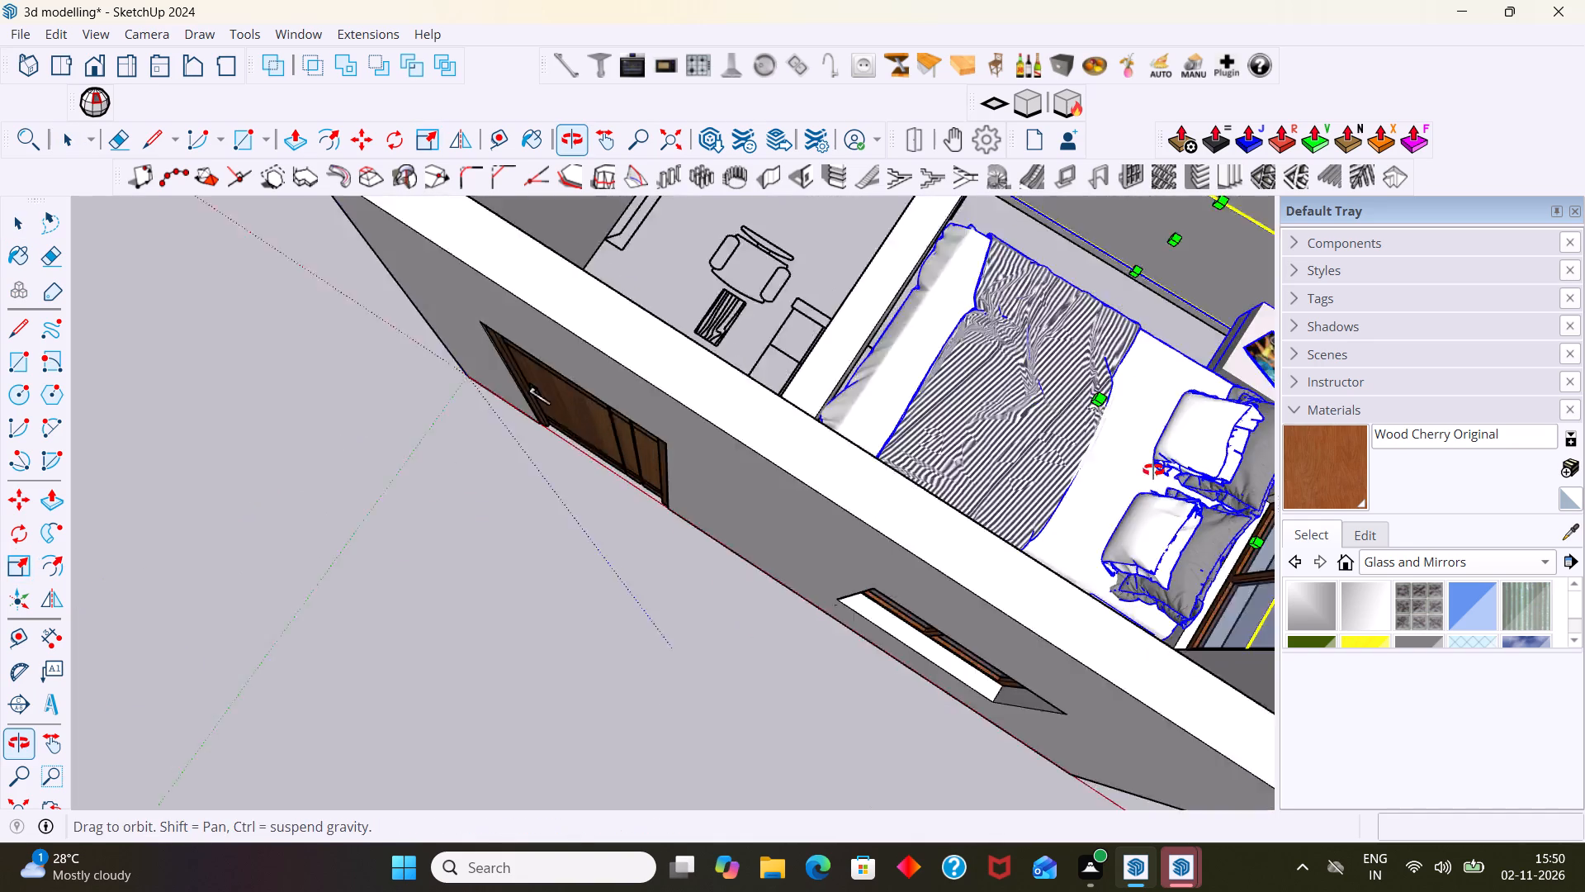
middle_drag(1153, 470, 1213, 470)
scroll(1035, 381, down, 12)
scroll(1020, 291, up, 7)
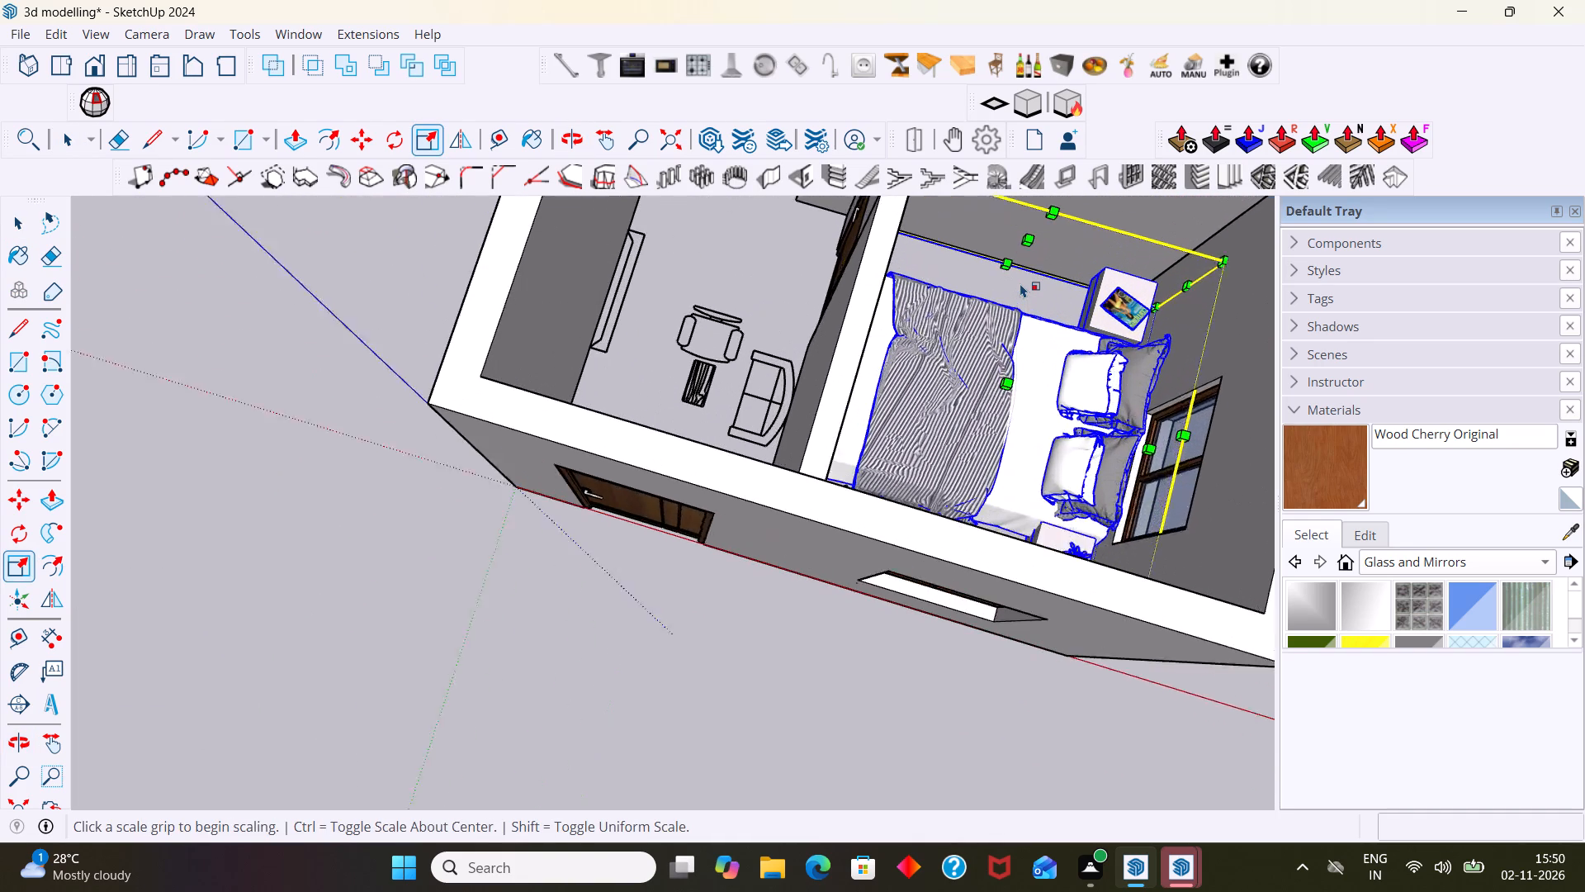
scroll(1026, 279, down, 10)
middle_drag(956, 303, 1058, 303)
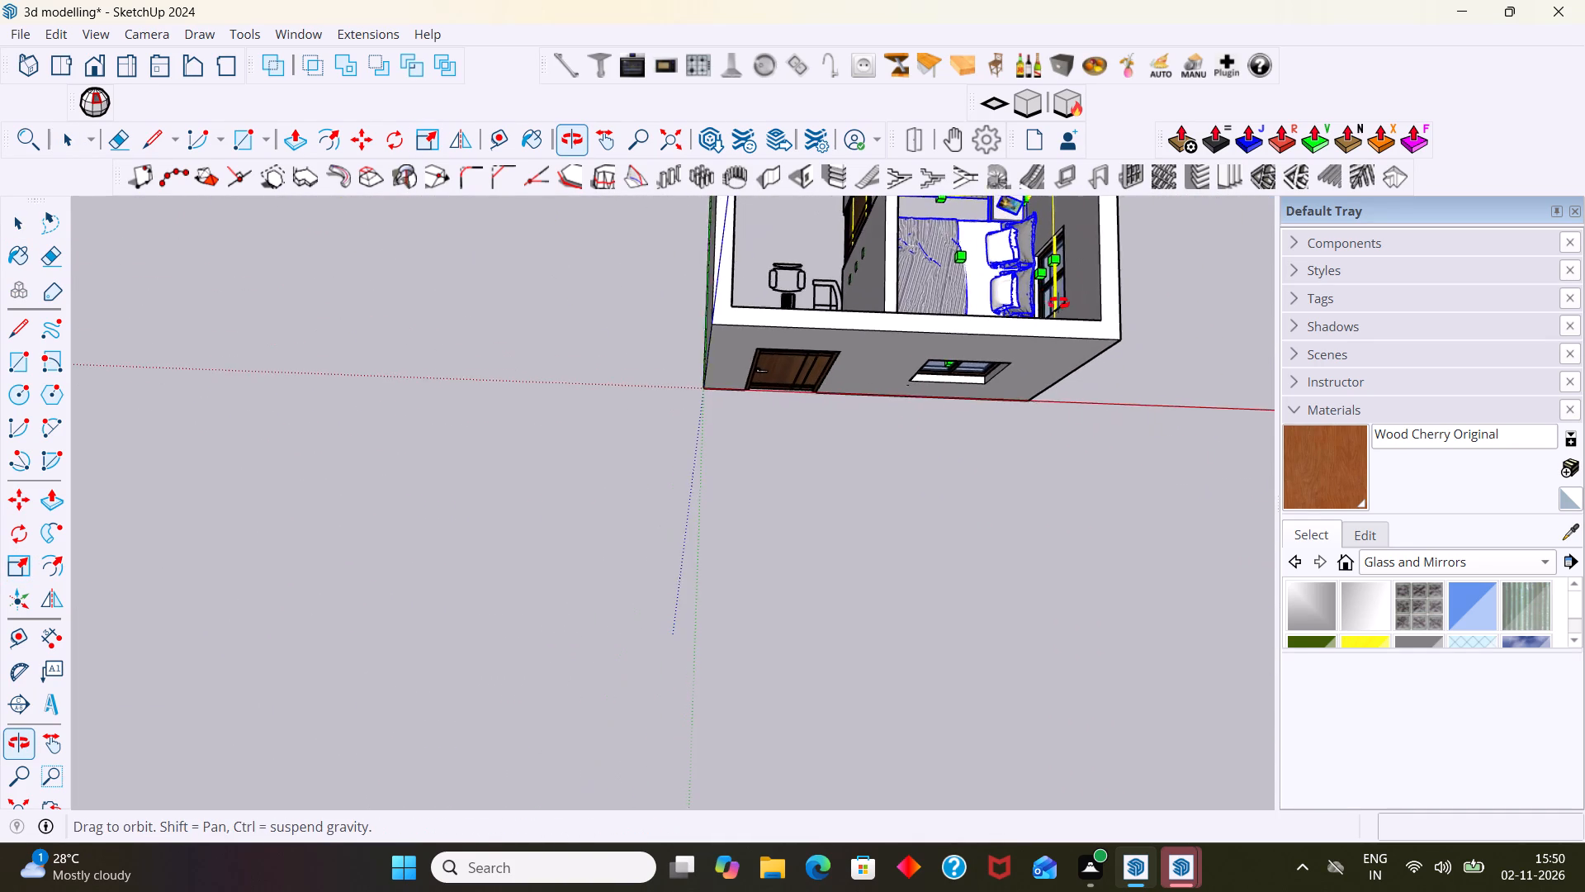
middle_drag(1058, 303, 1161, 517)
middle_drag(1137, 507, 1287, 412)
scroll(908, 388, up, 3)
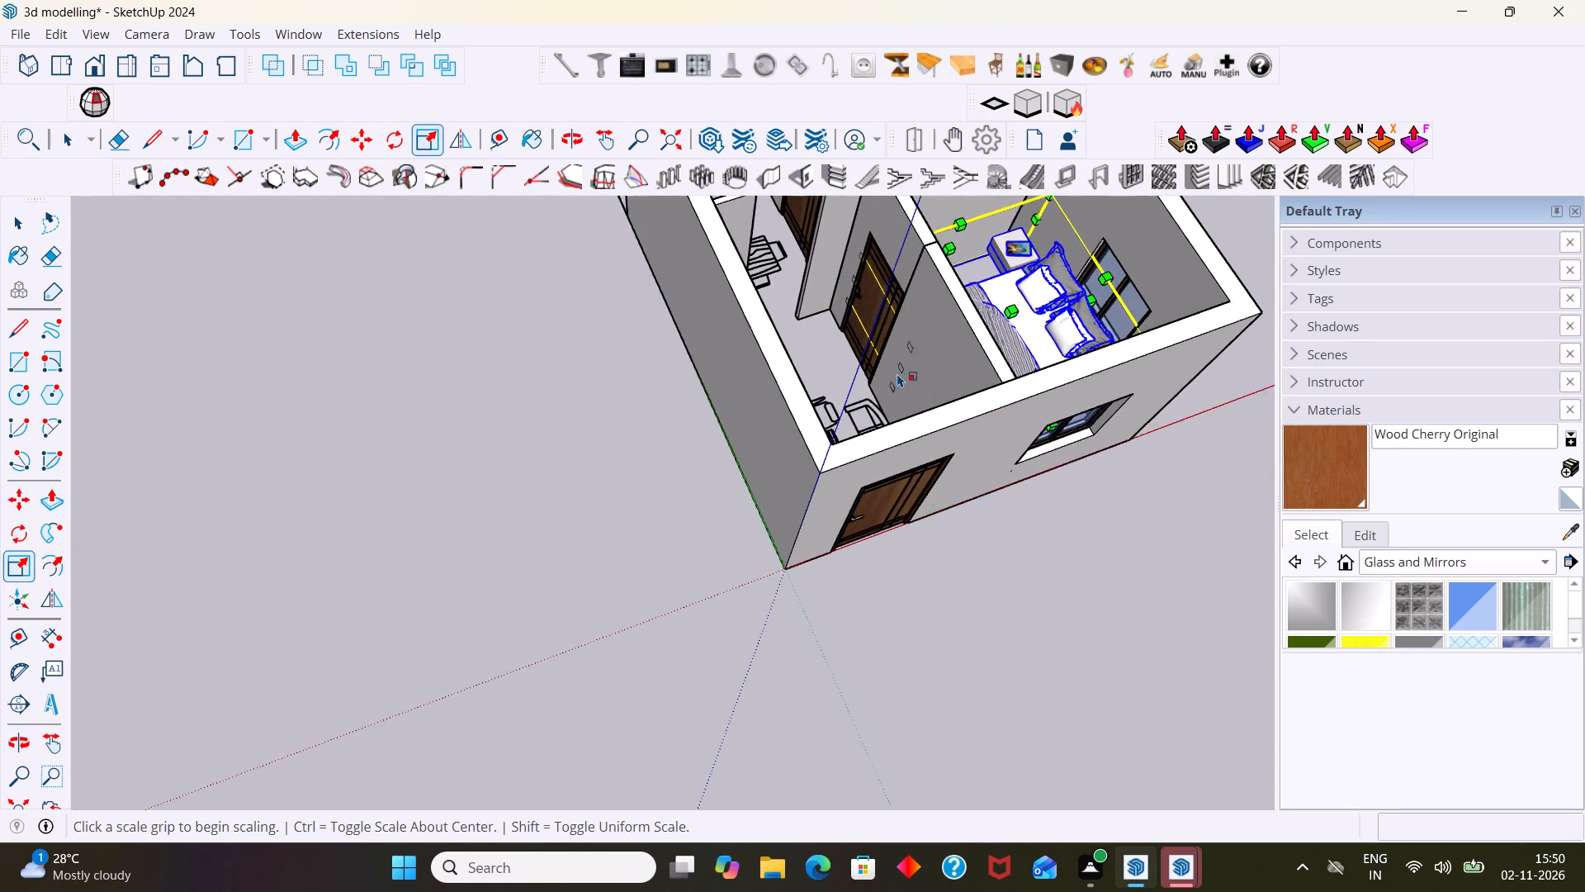
click(903, 372)
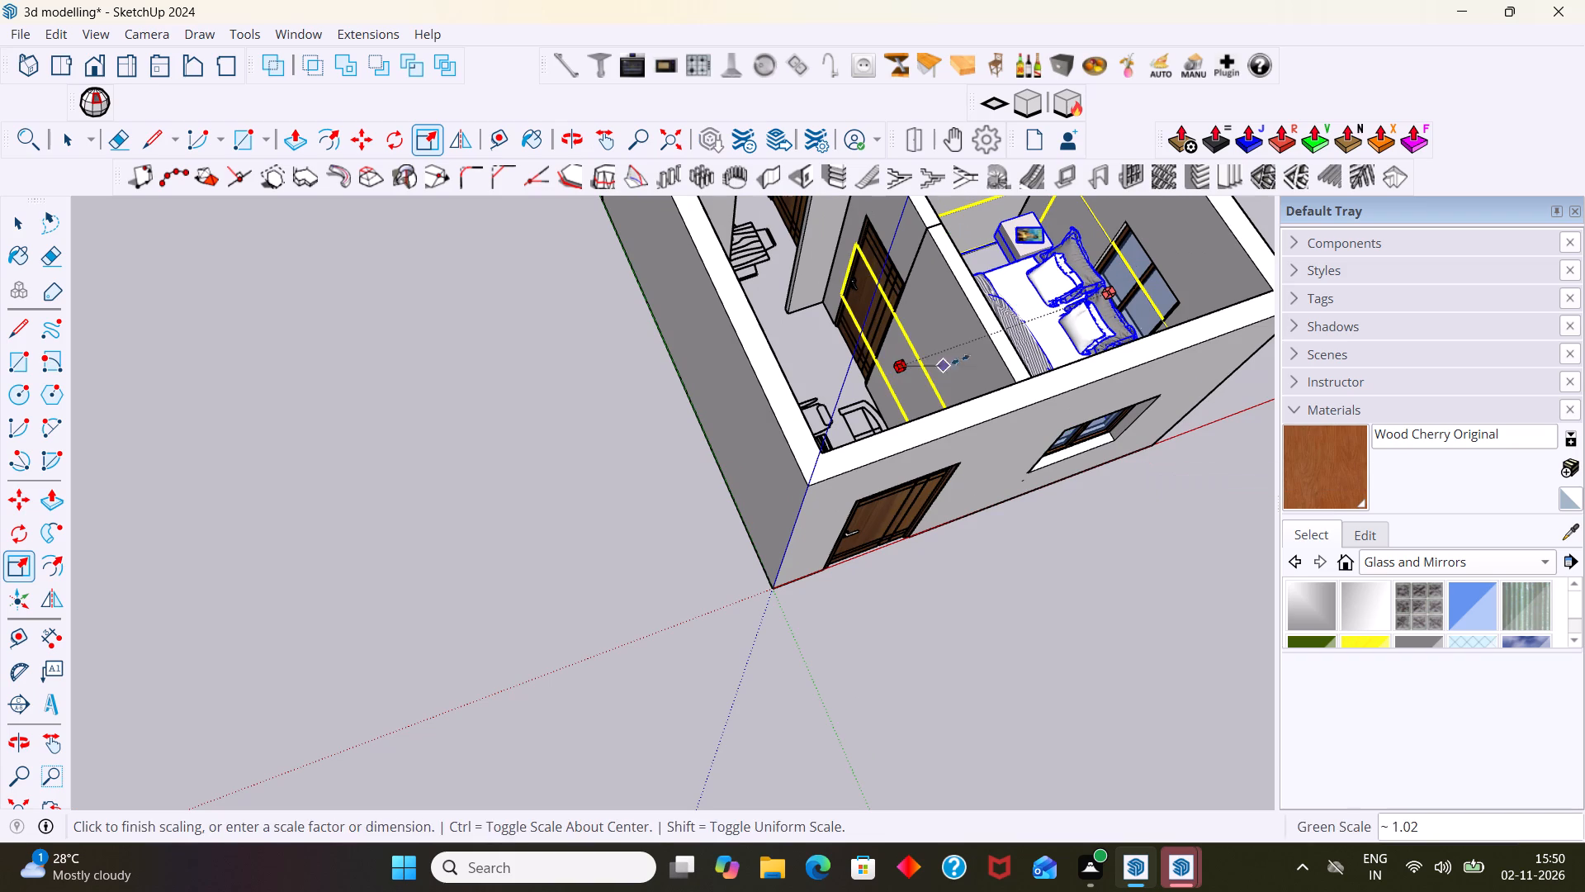
middle_drag(968, 355, 802, 346)
middle_drag(1022, 420, 947, 391)
scroll(941, 388, up, 1)
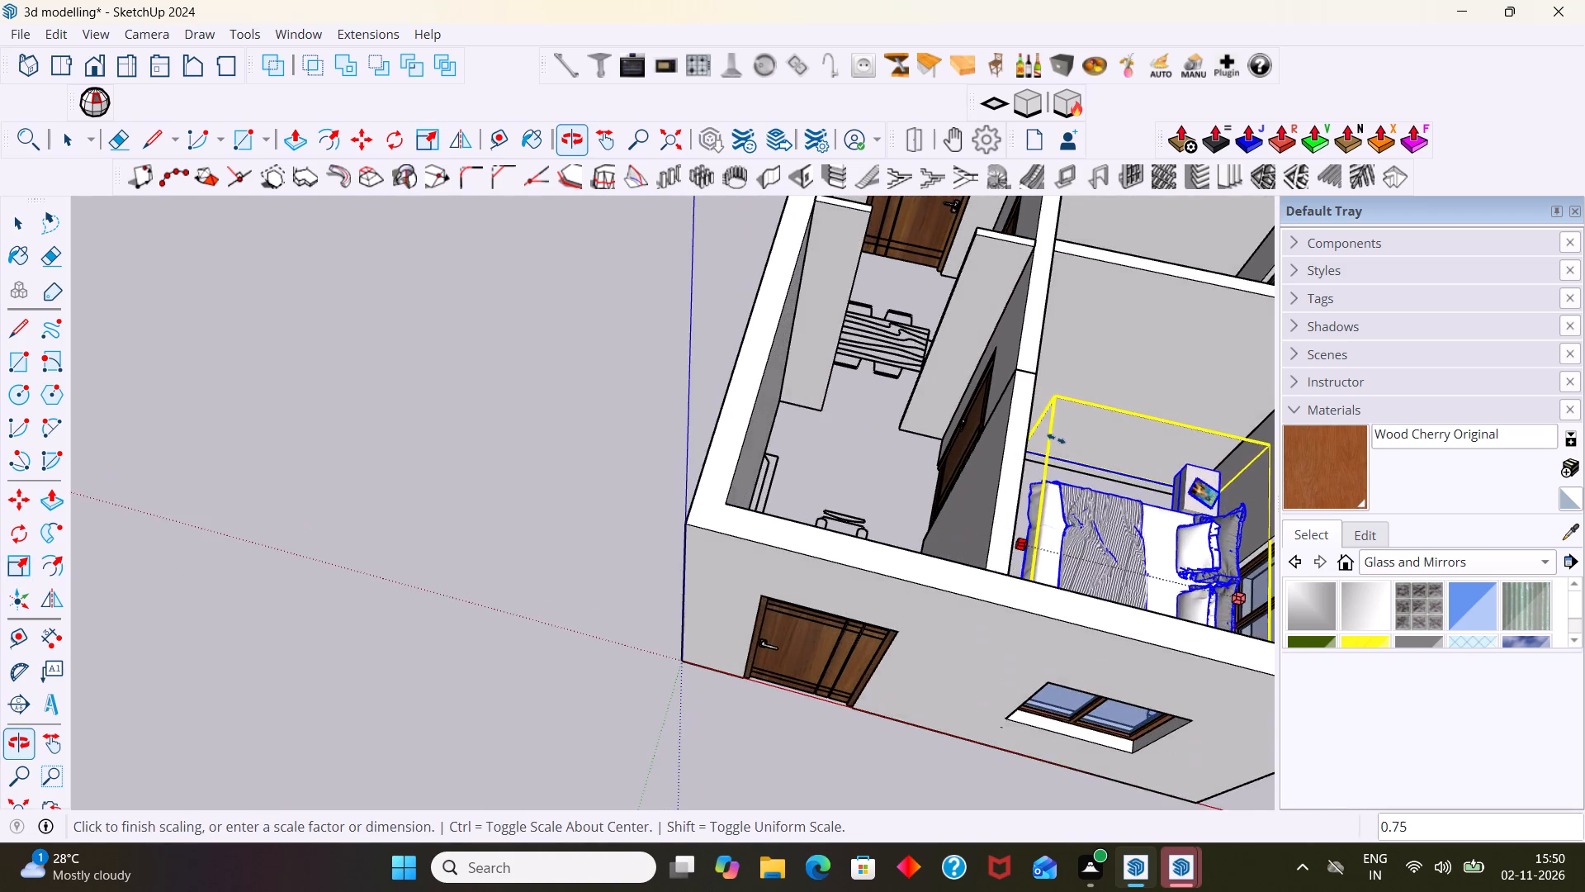
scroll(1056, 439, down, 2)
click(1039, 448)
key(space)
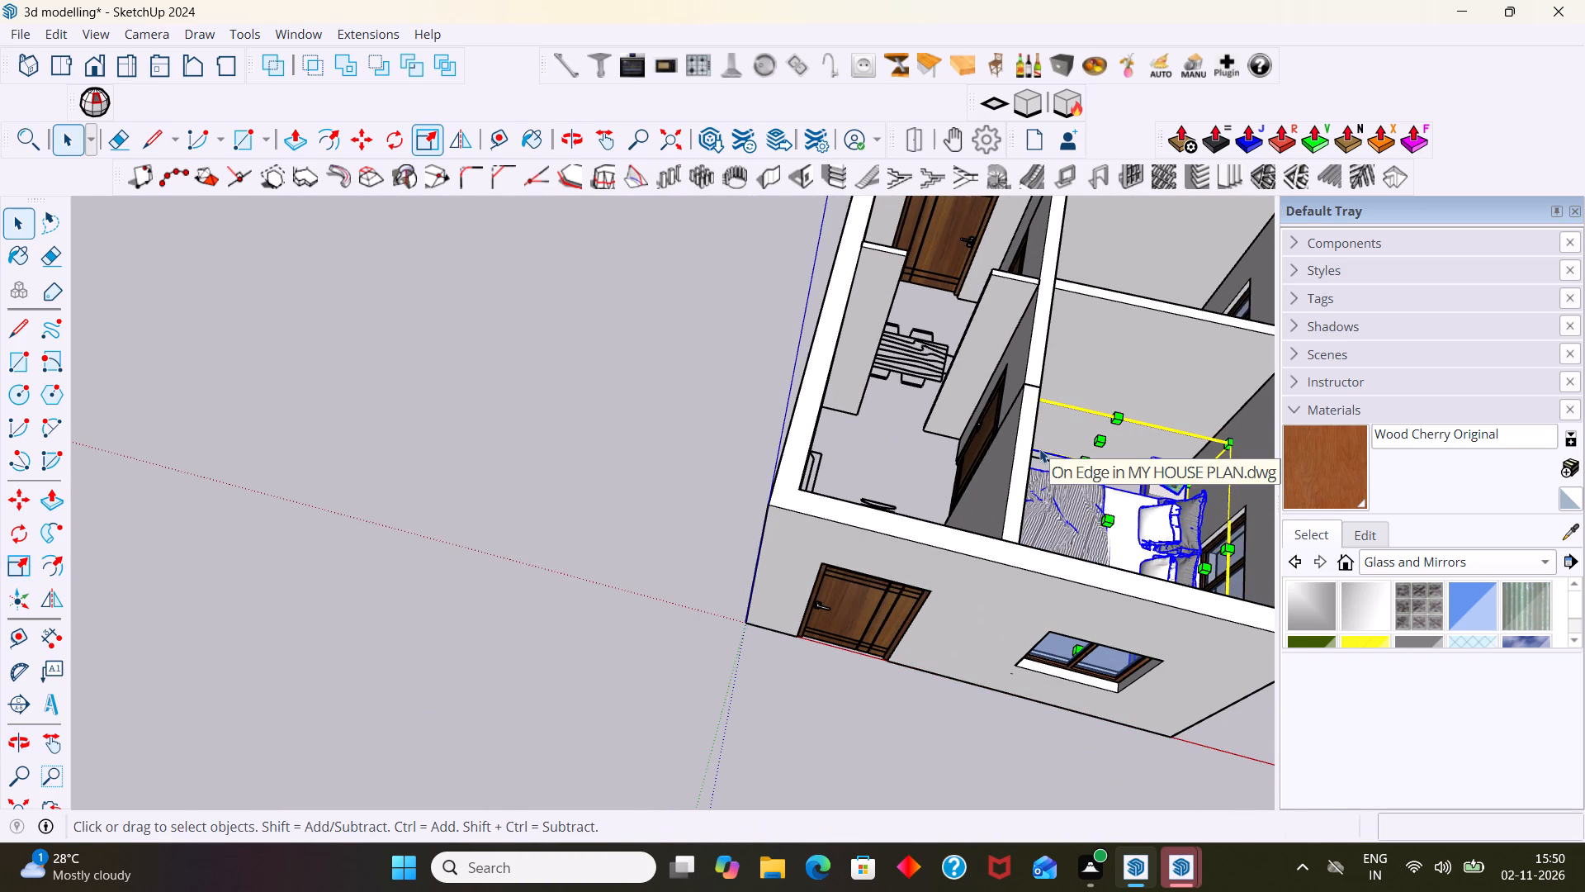
scroll(1034, 449, down, 14)
shift+middle_drag(1056, 478, 863, 340)
click(1118, 387)
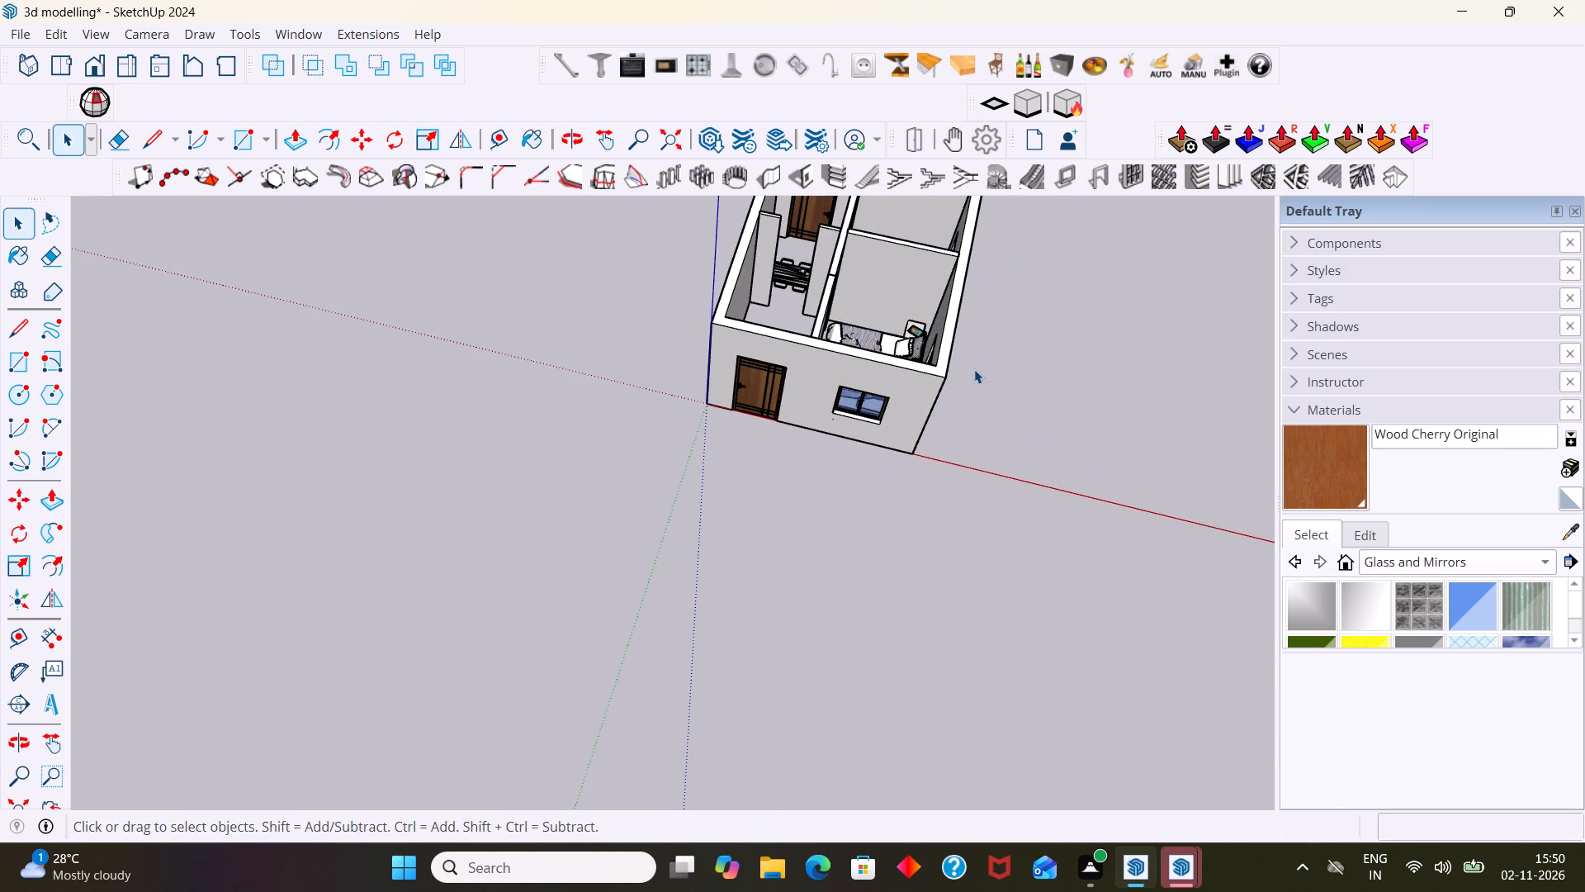
Examine the bed's length and position within the bedroom from several angles.
middle_drag(974, 369, 956, 511)
scroll(901, 443, up, 6)
middle_drag(915, 387, 837, 348)
scroll(834, 357, down, 2)
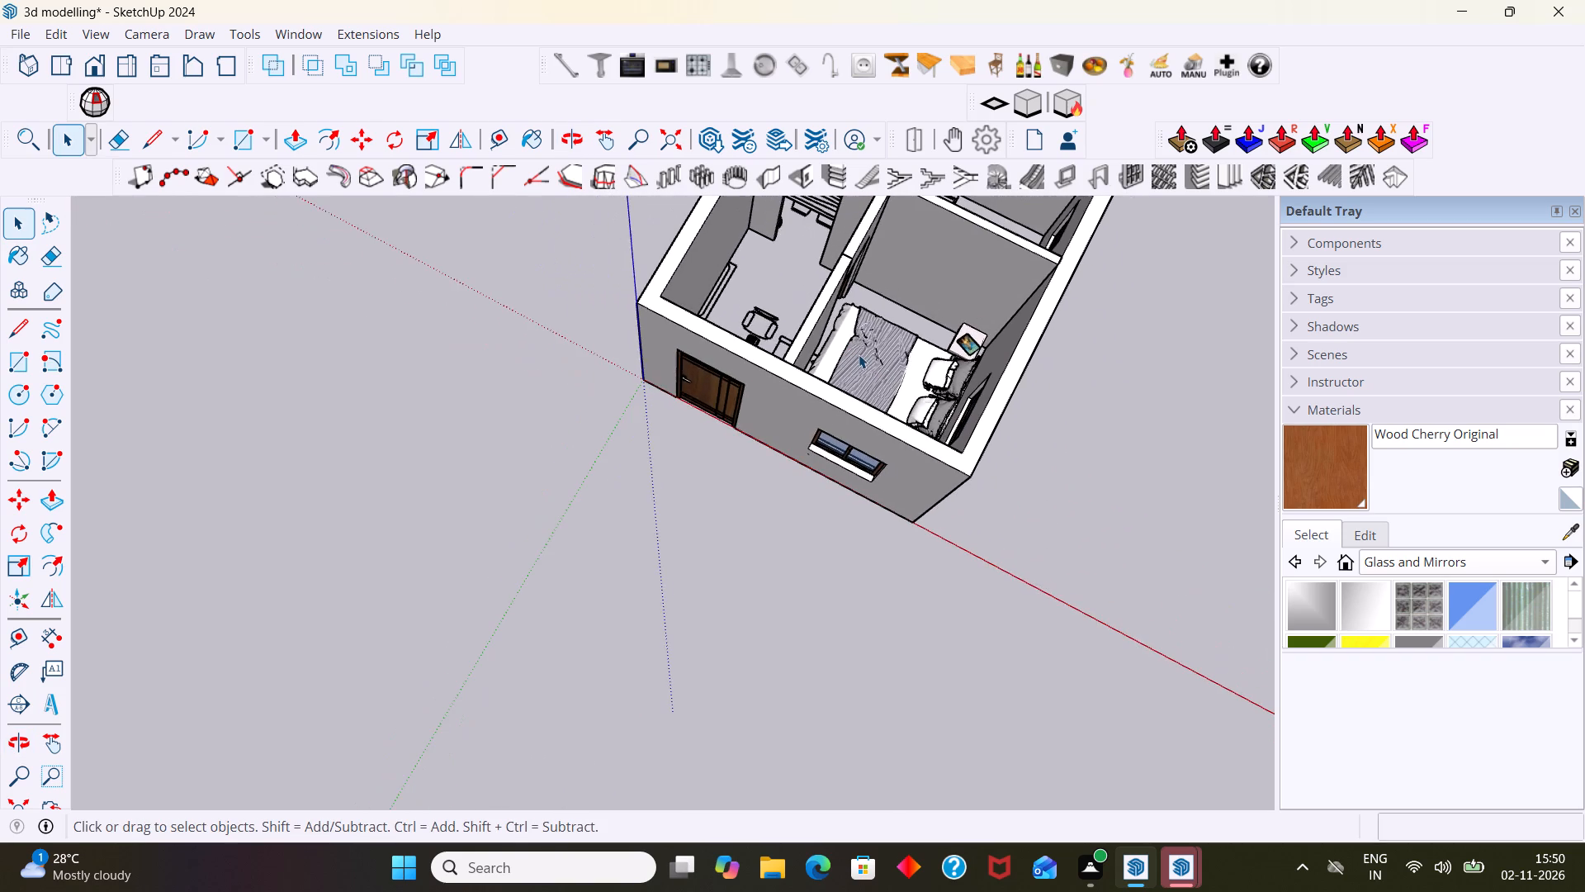
scroll(799, 353, down, 3)
shift+middle_drag(830, 396, 595, 290)
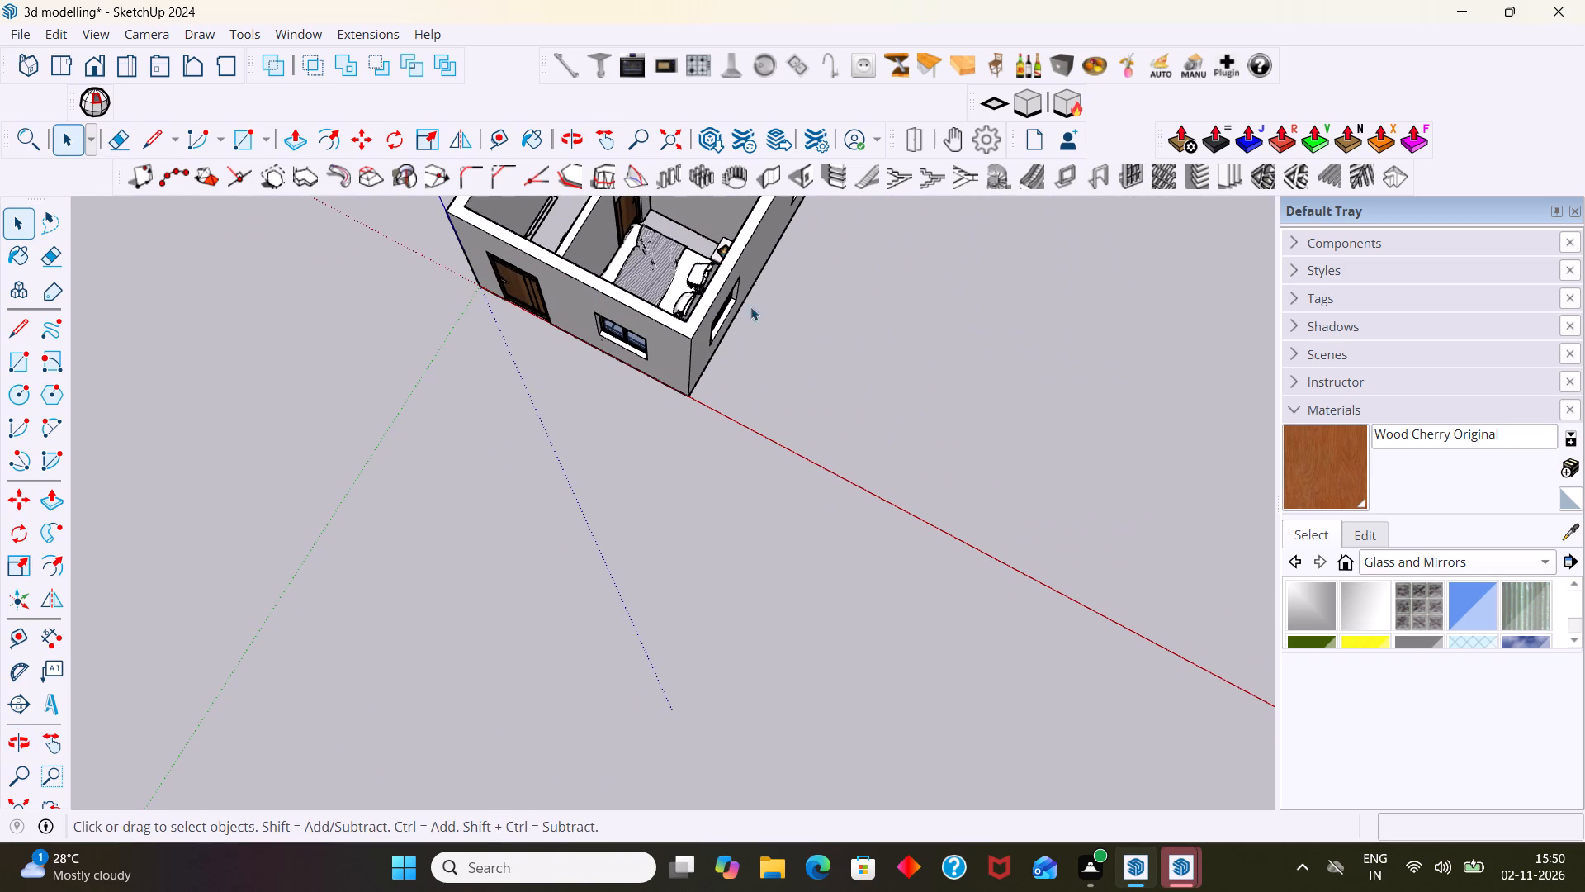
middle_drag(776, 377, 830, 581)
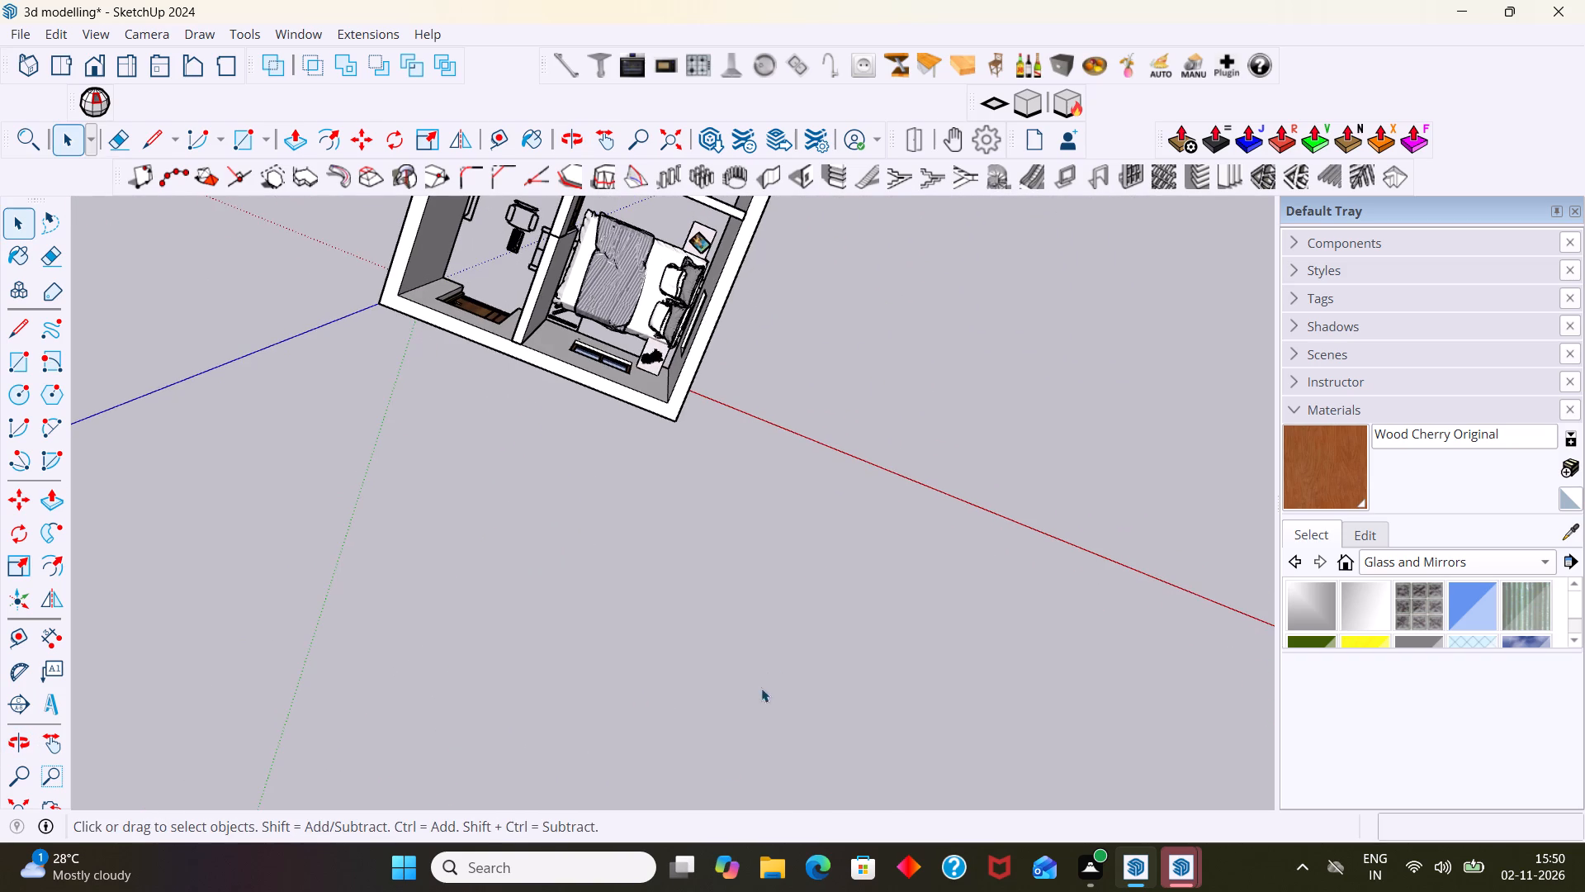
middle_drag(731, 730, 725, 631)
shift+middle_drag(717, 614, 798, 824)
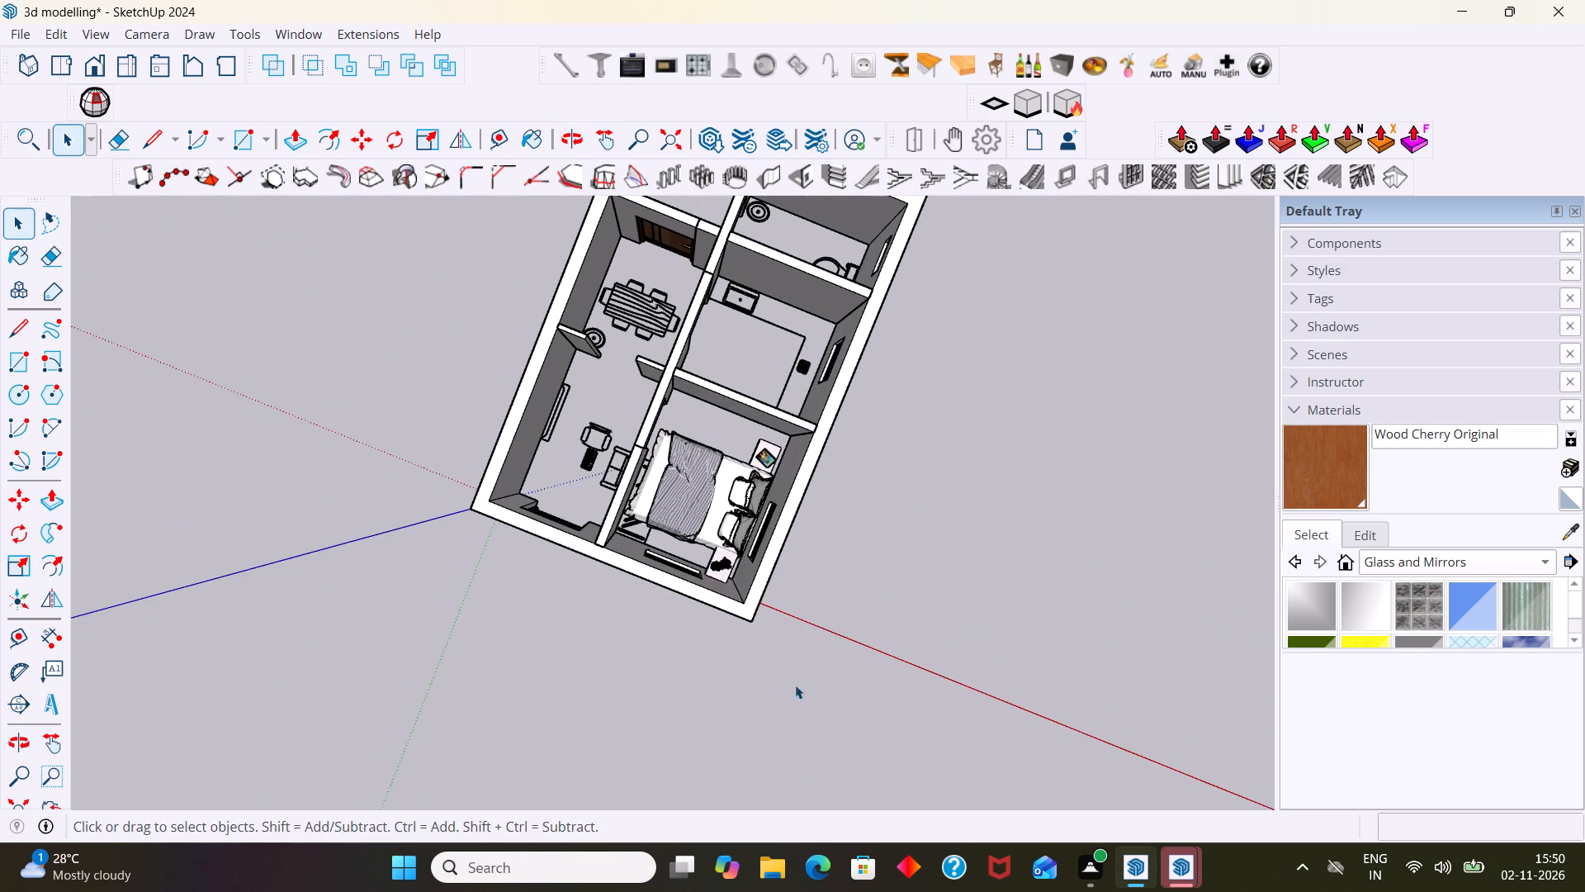
Scale the bed model along the green axis by 0.59, shortening it toward the window behind the pillows.
scroll(739, 609, up, 14)
middle_drag(614, 443, 657, 410)
scroll(651, 425, up, 2)
click(645, 444)
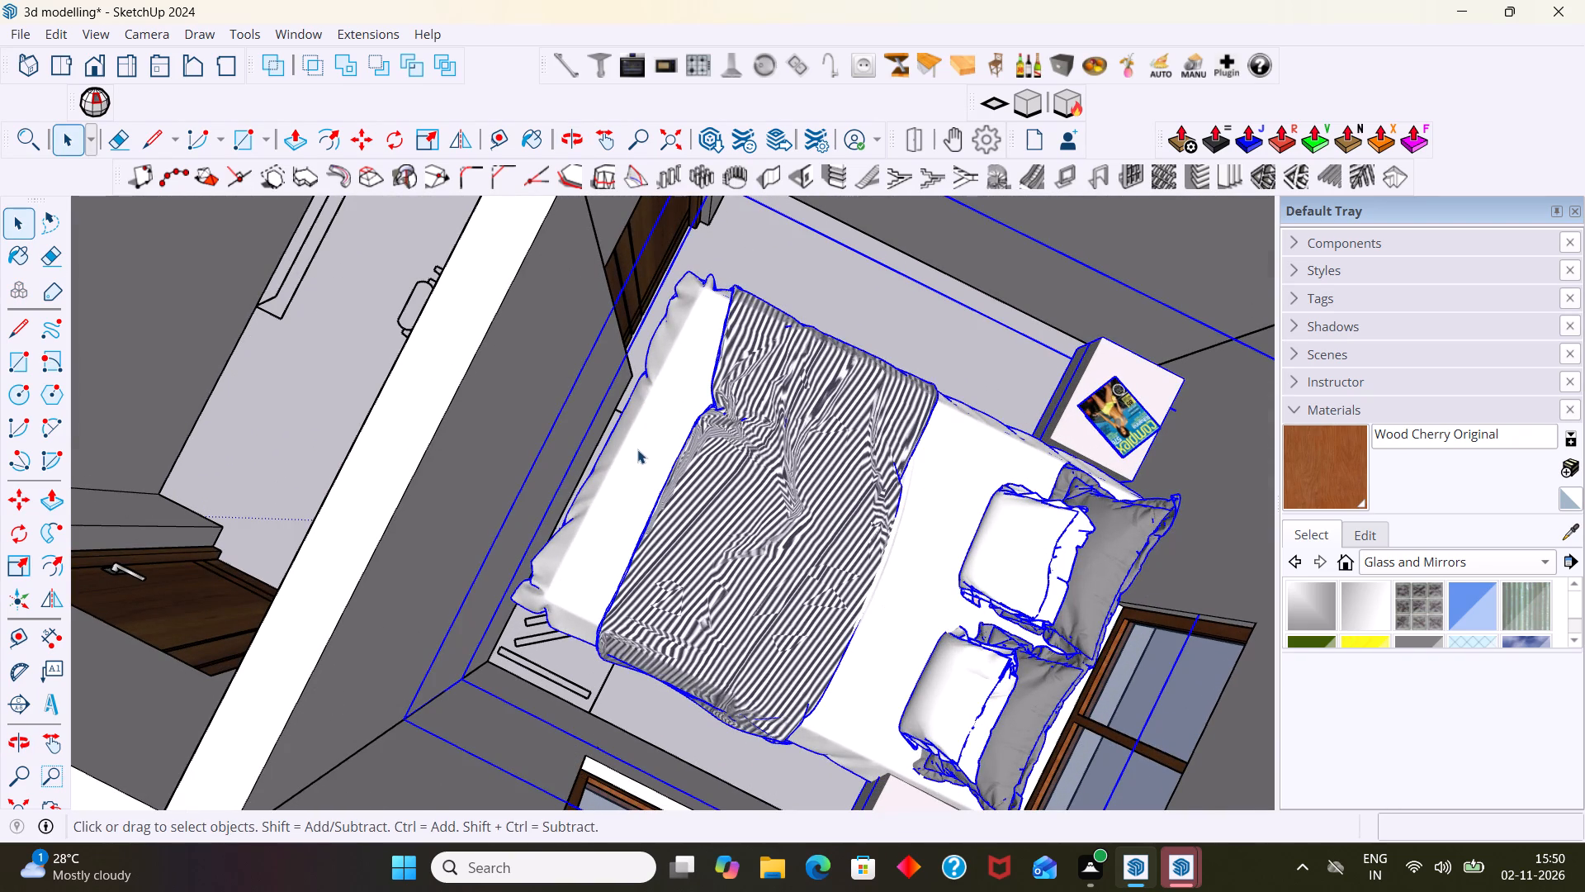
key(s)
click(577, 418)
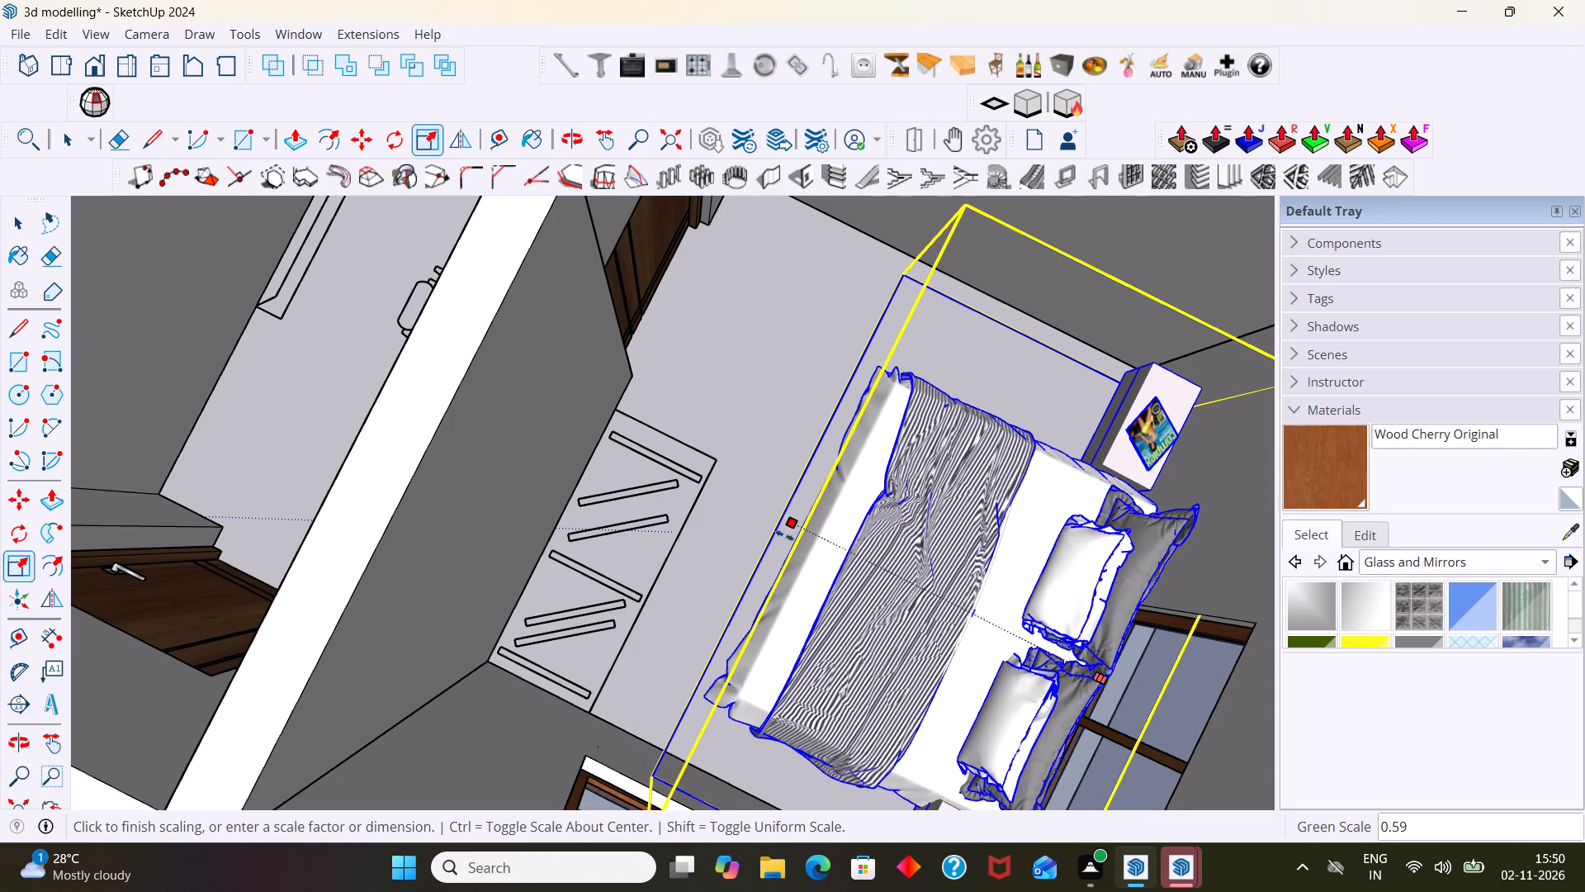
click(784, 535)
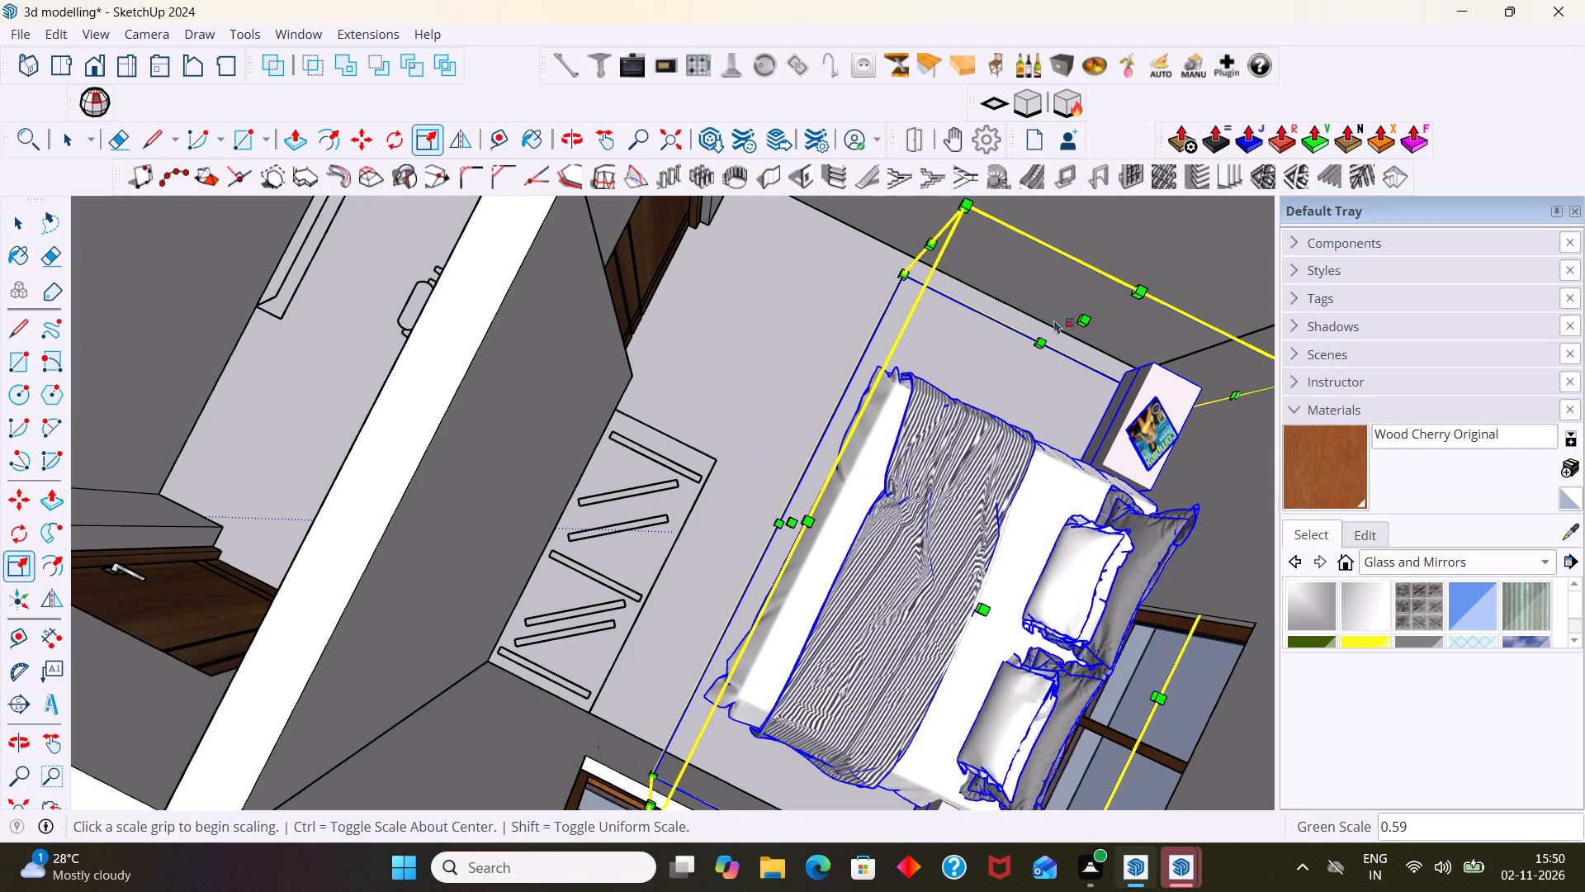
Scale the bed model along the red axis by 0.71 from the magazine-nightstand side.
click(1091, 323)
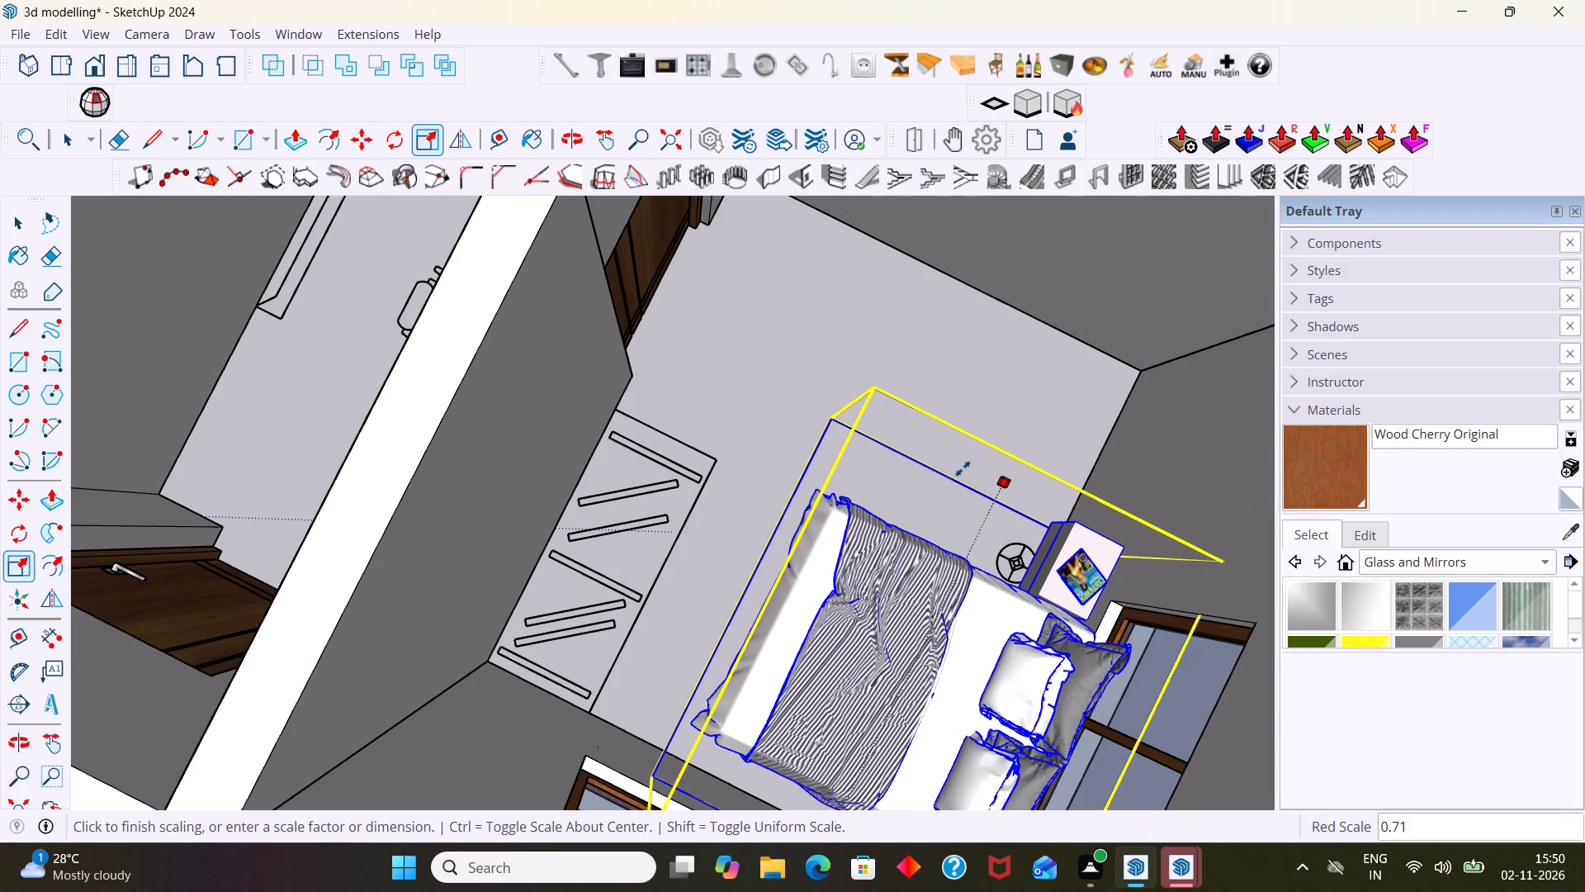
click(963, 468)
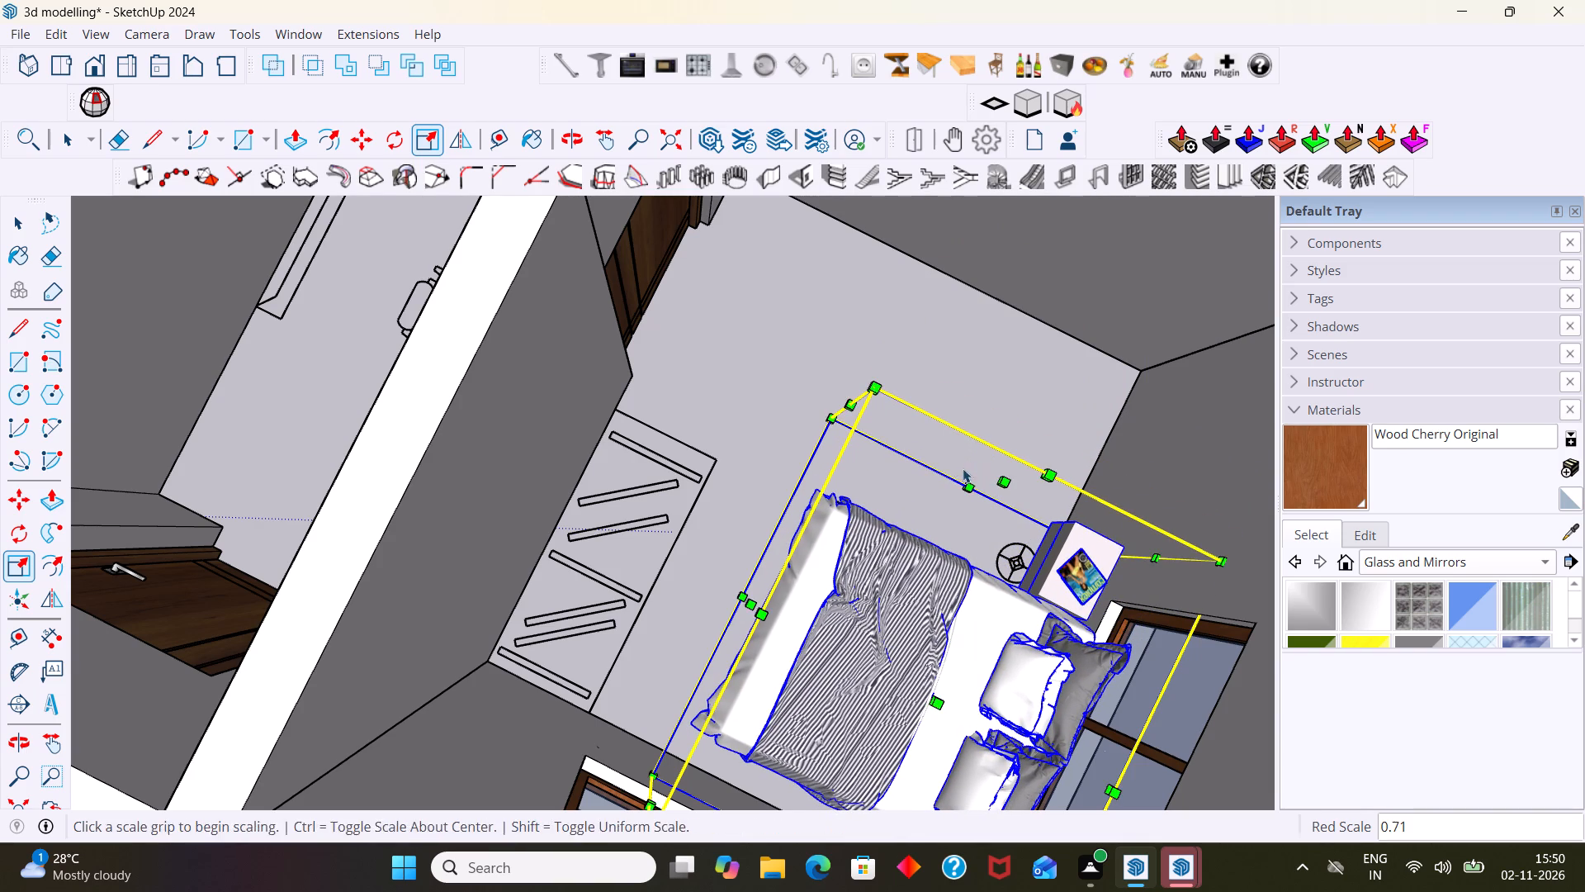
key(space)
click(981, 410)
Examine the resized bed's proportions and height relative to the bedroom walls, window and floor.
scroll(977, 409, down, 3)
middle_drag(1039, 569, 1353, 447)
scroll(1048, 372, up, 1)
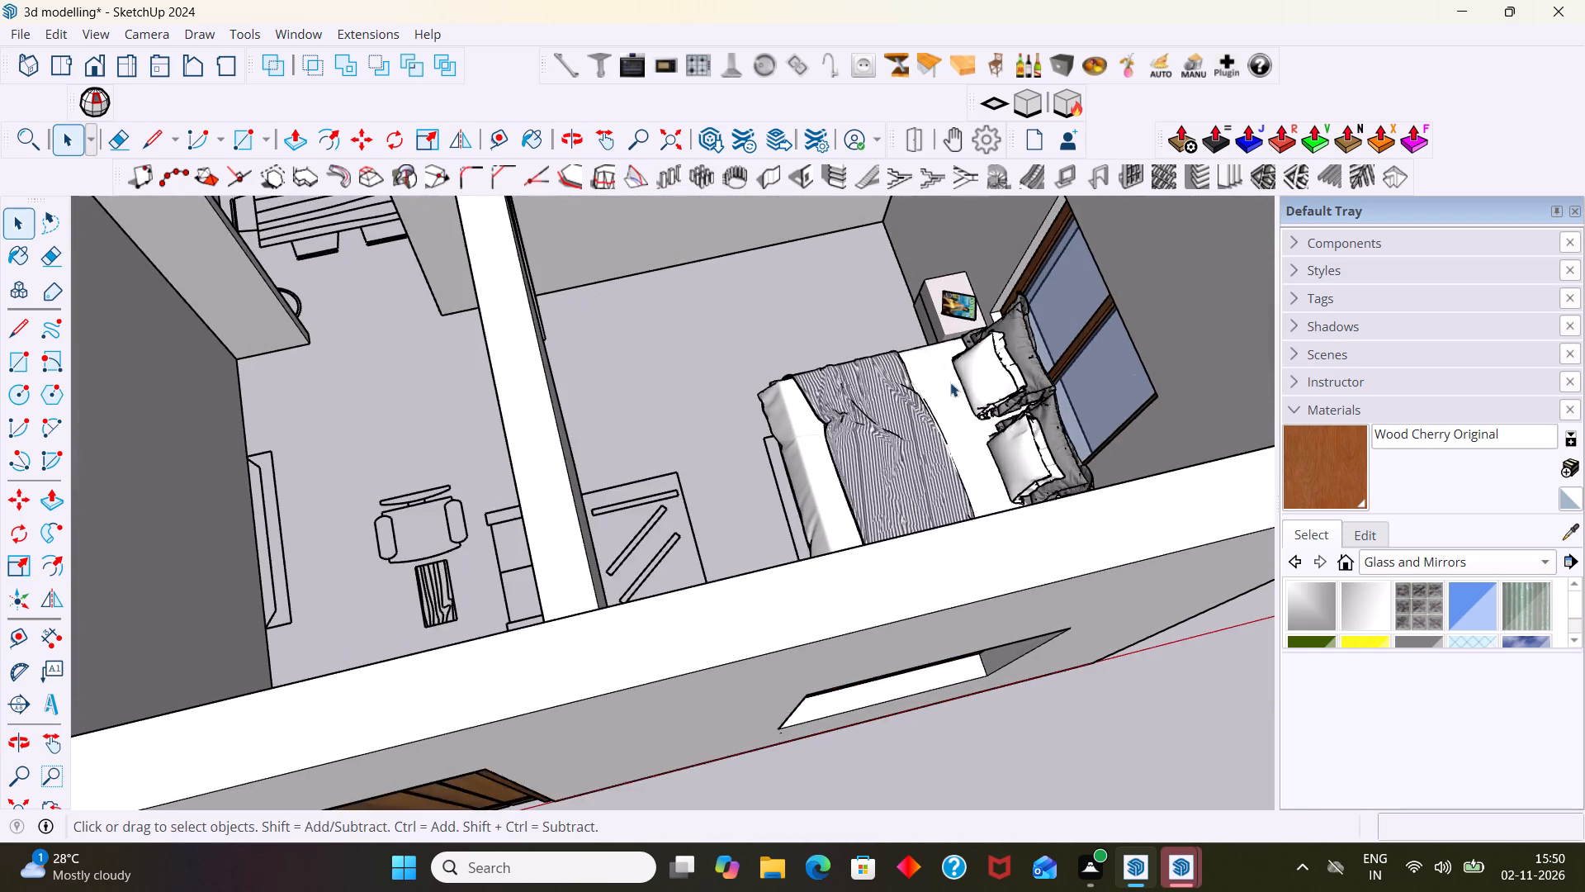
middle_drag(950, 382, 1085, 383)
scroll(876, 325, up, 3)
middle_drag(754, 423, 811, 365)
scroll(811, 368, up, 8)
middle_drag(719, 525, 776, 462)
scroll(769, 485, down, 4)
scroll(835, 512, down, 5)
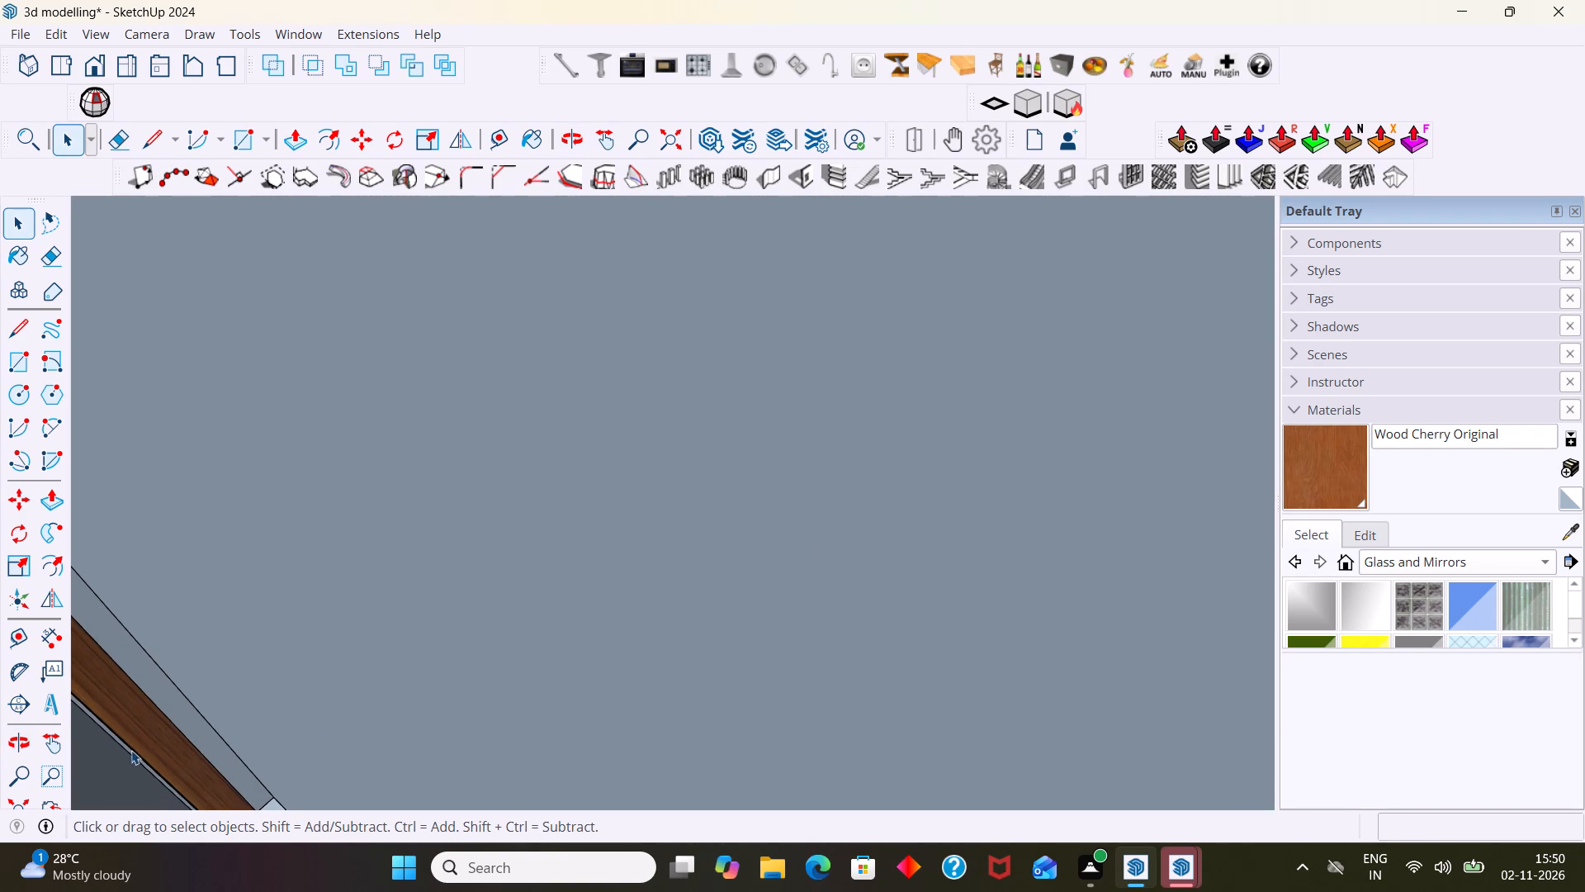
click(17, 803)
Move the bed model 3' down along the blue axis onto the bedroom floor.
scroll(873, 320, up, 6)
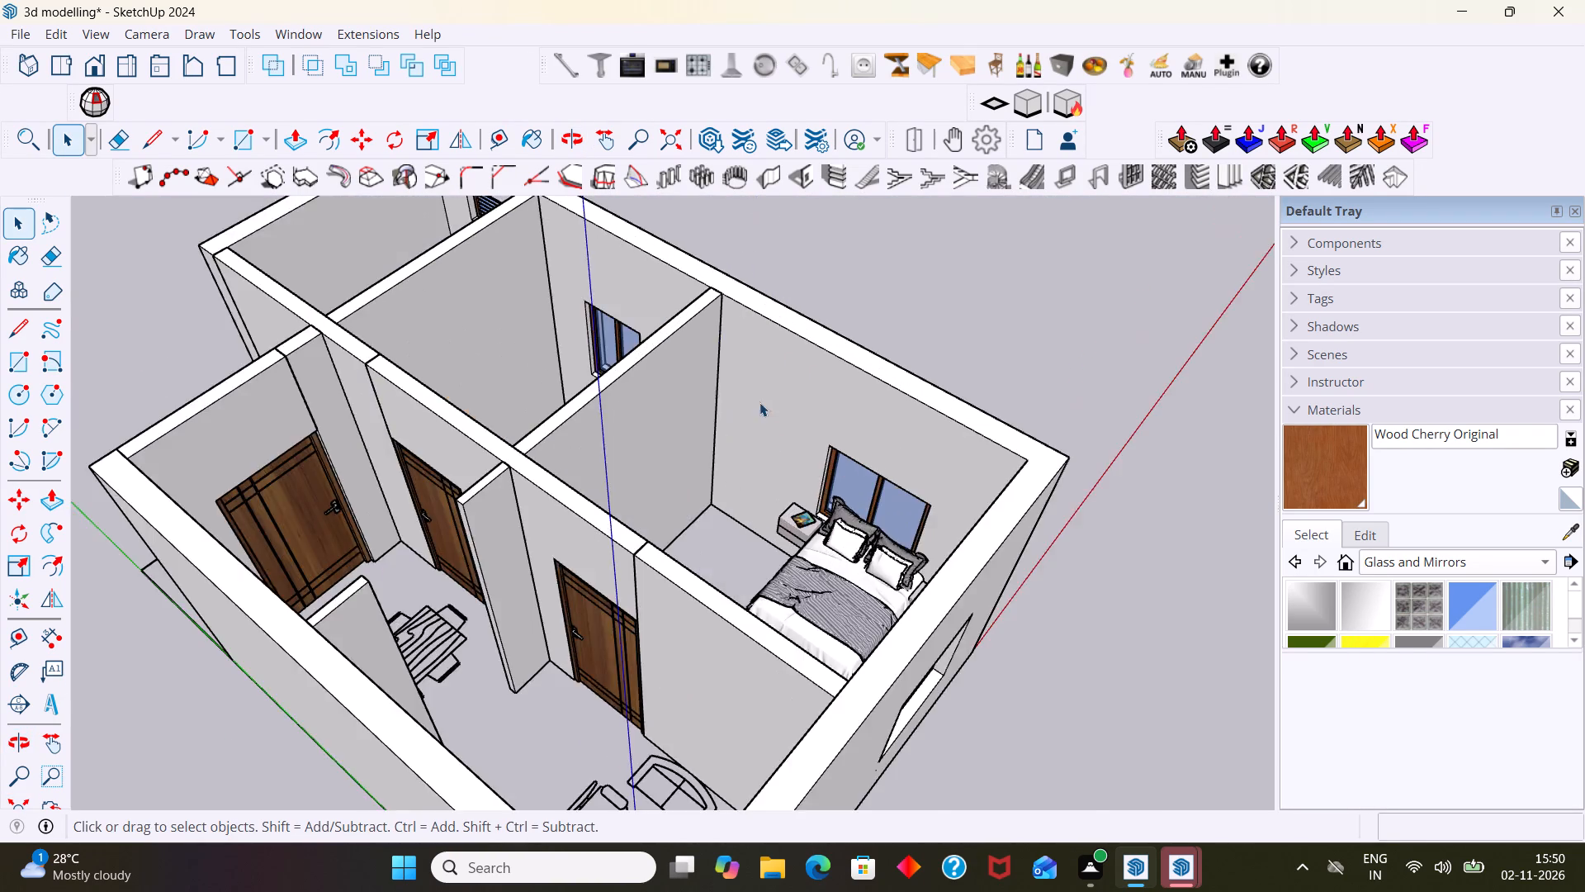
scroll(759, 402, up, 3)
scroll(788, 708, up, 4)
click(787, 709)
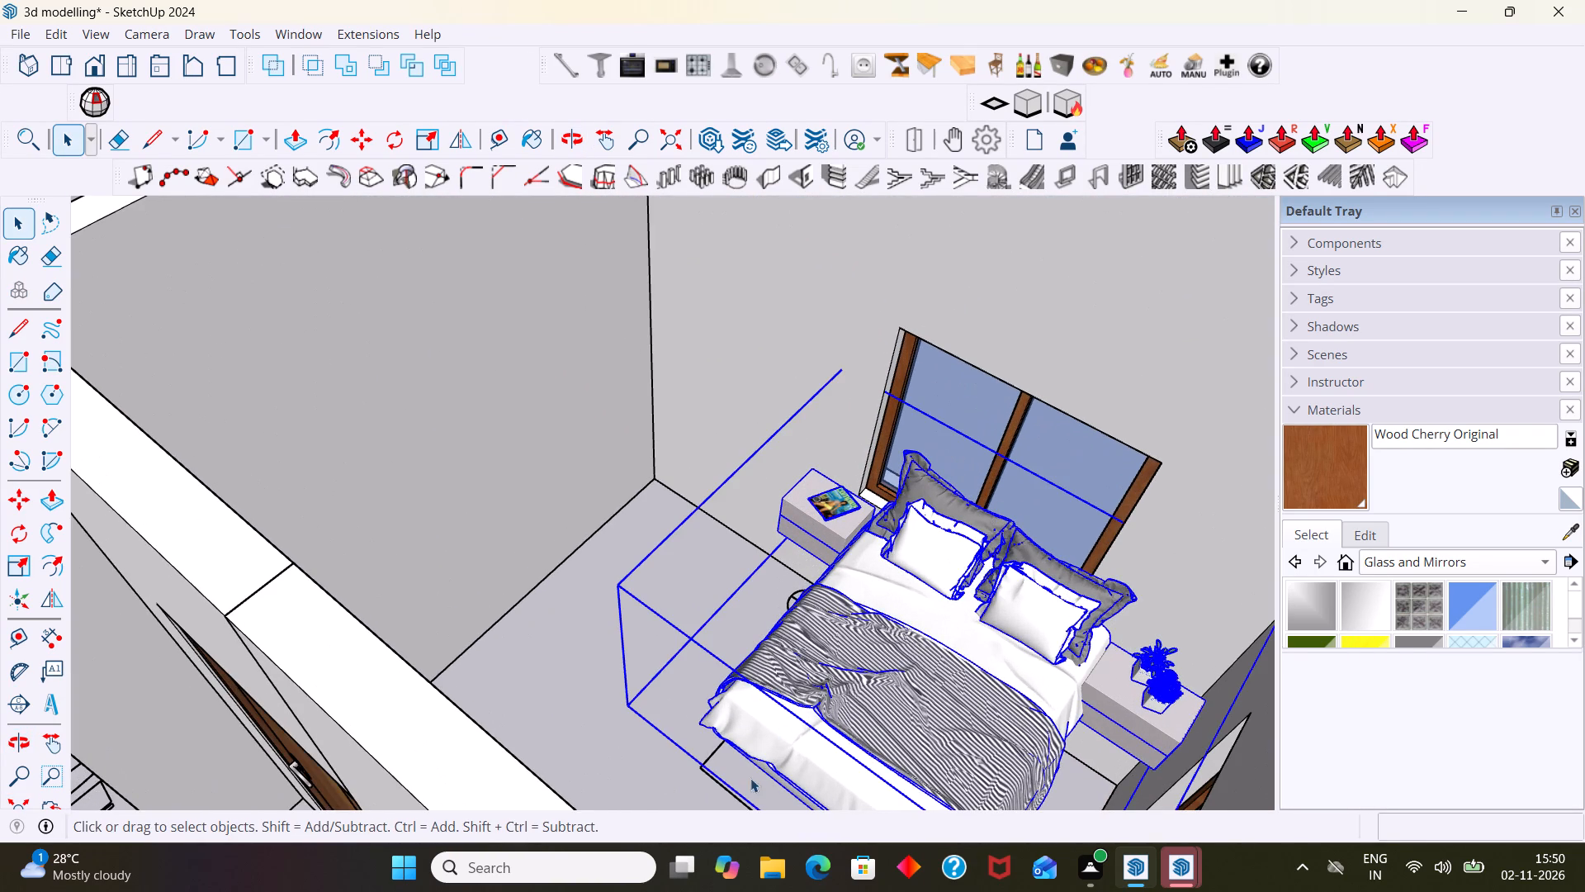
key(m)
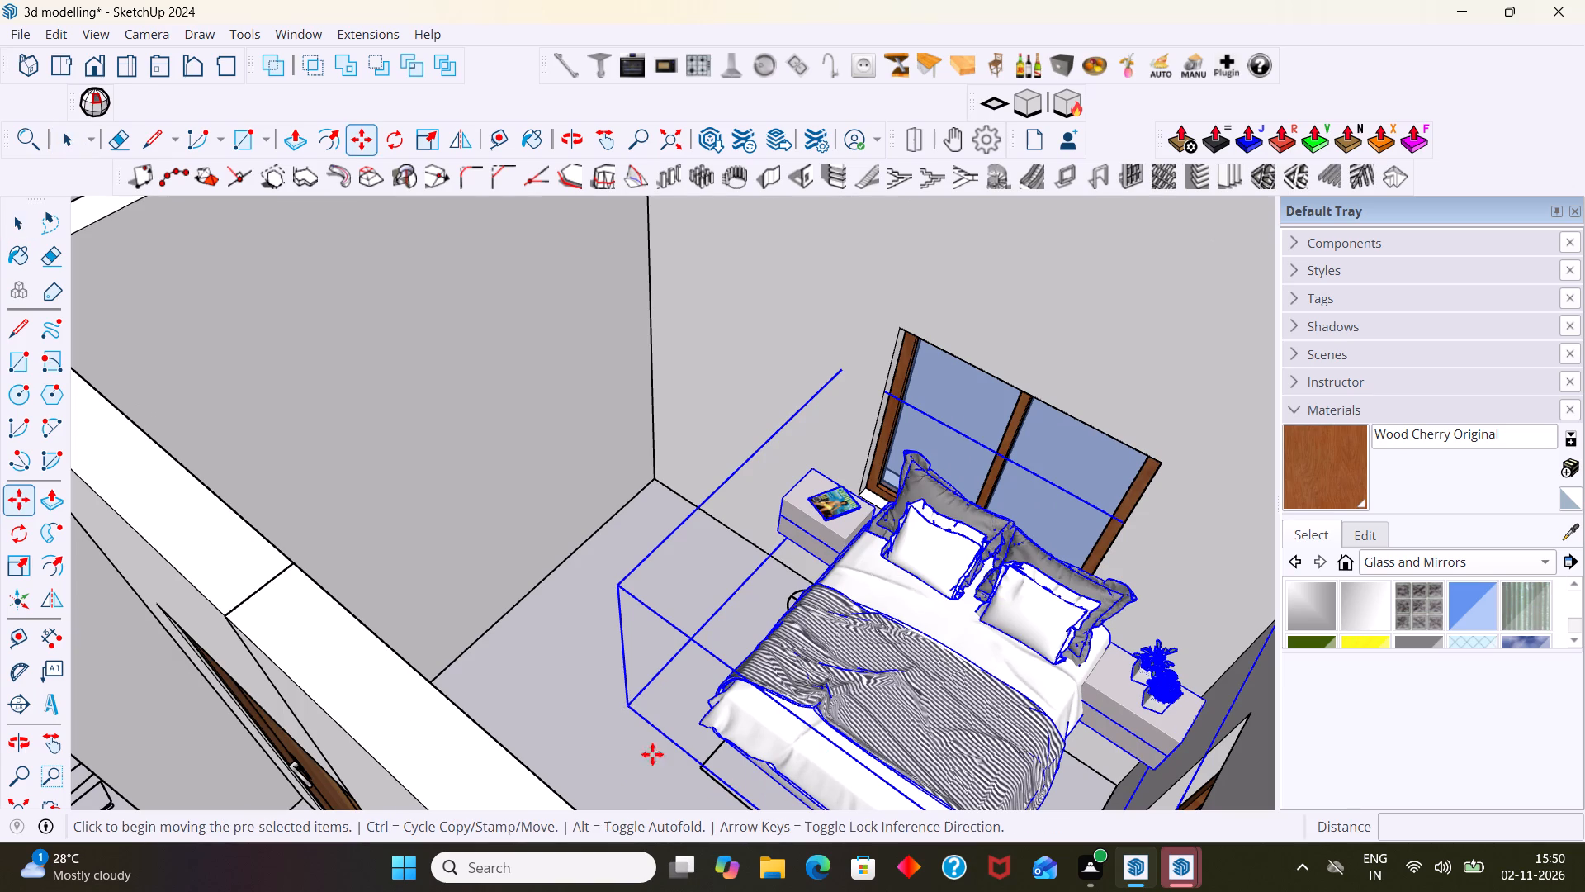
click(628, 710)
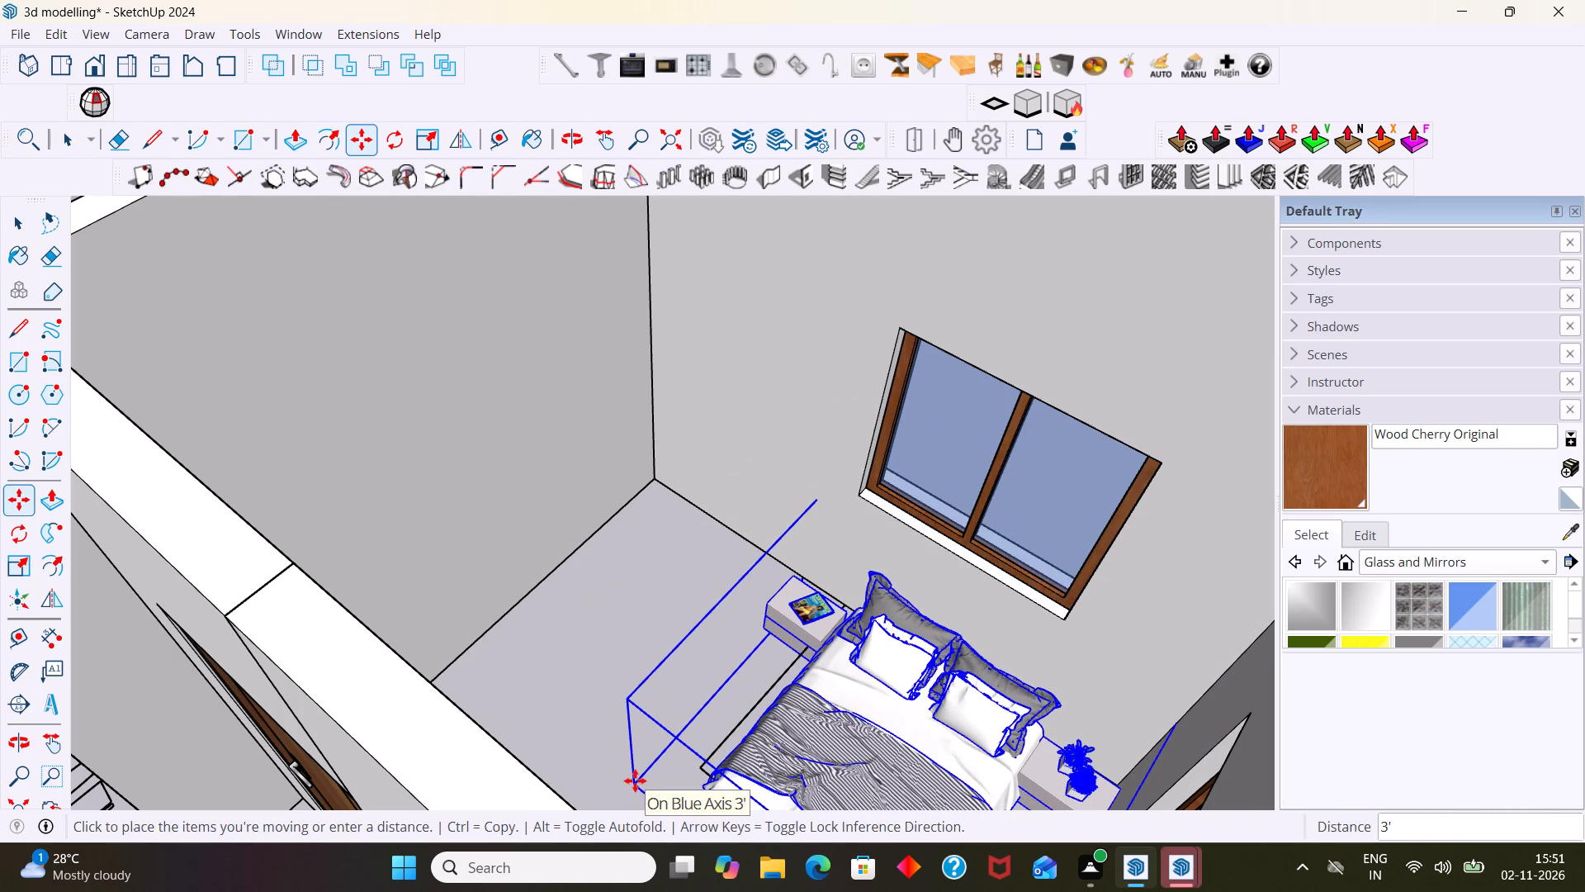
click(634, 783)
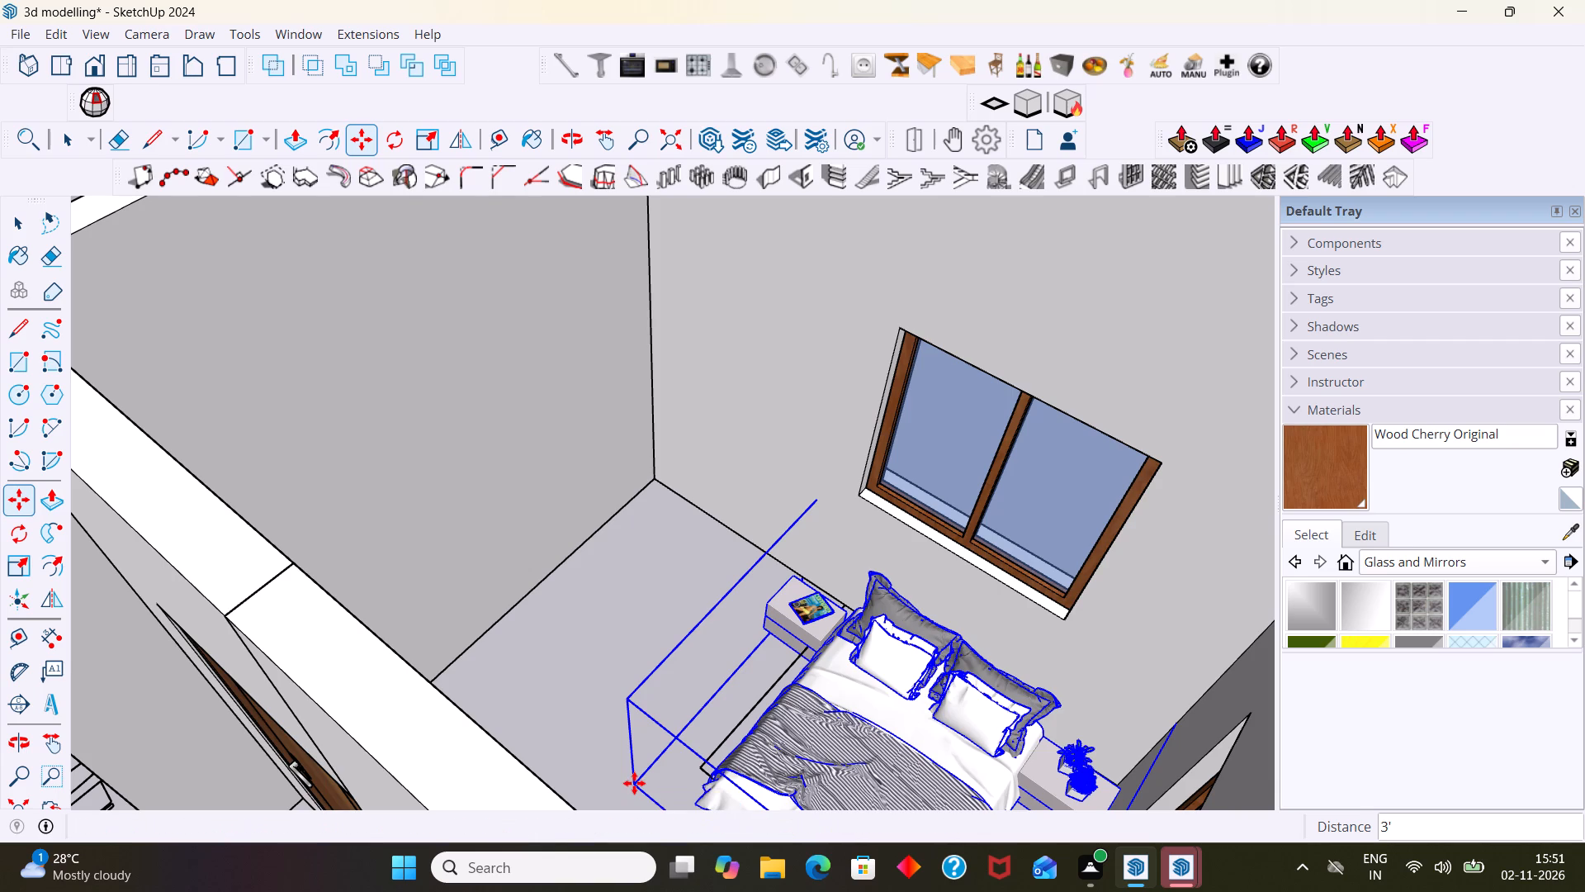
key(space)
click(575, 502)
scroll(632, 572, down, 7)
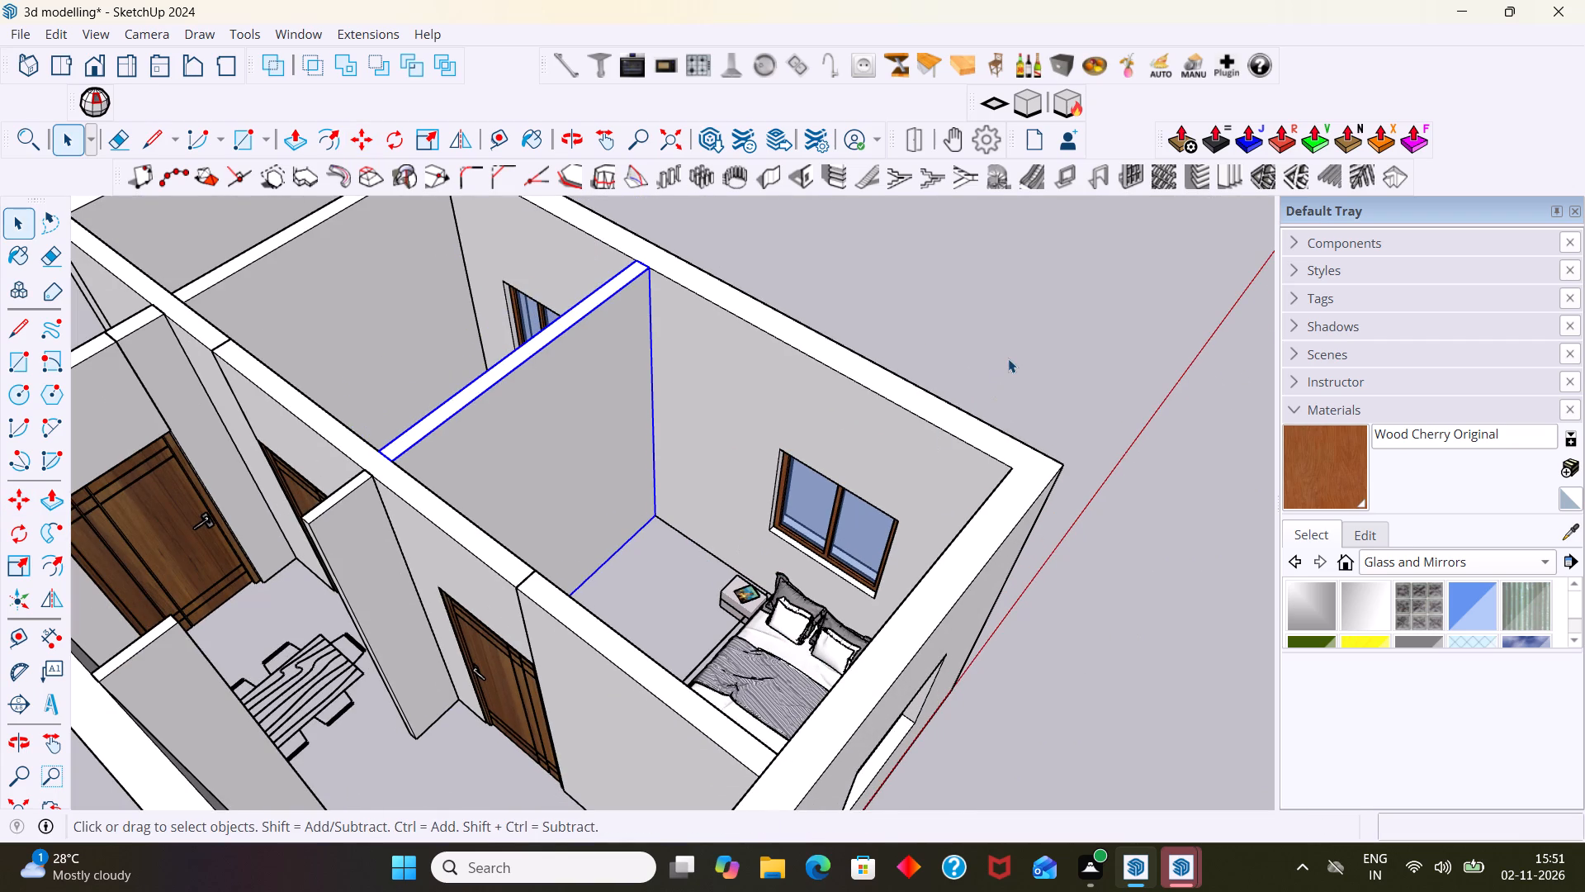
click(1008, 358)
Examine how the lowered bed and nightstands sit on the floor beneath the bedroom window.
scroll(811, 643, up, 6)
middle_drag(802, 659, 931, 777)
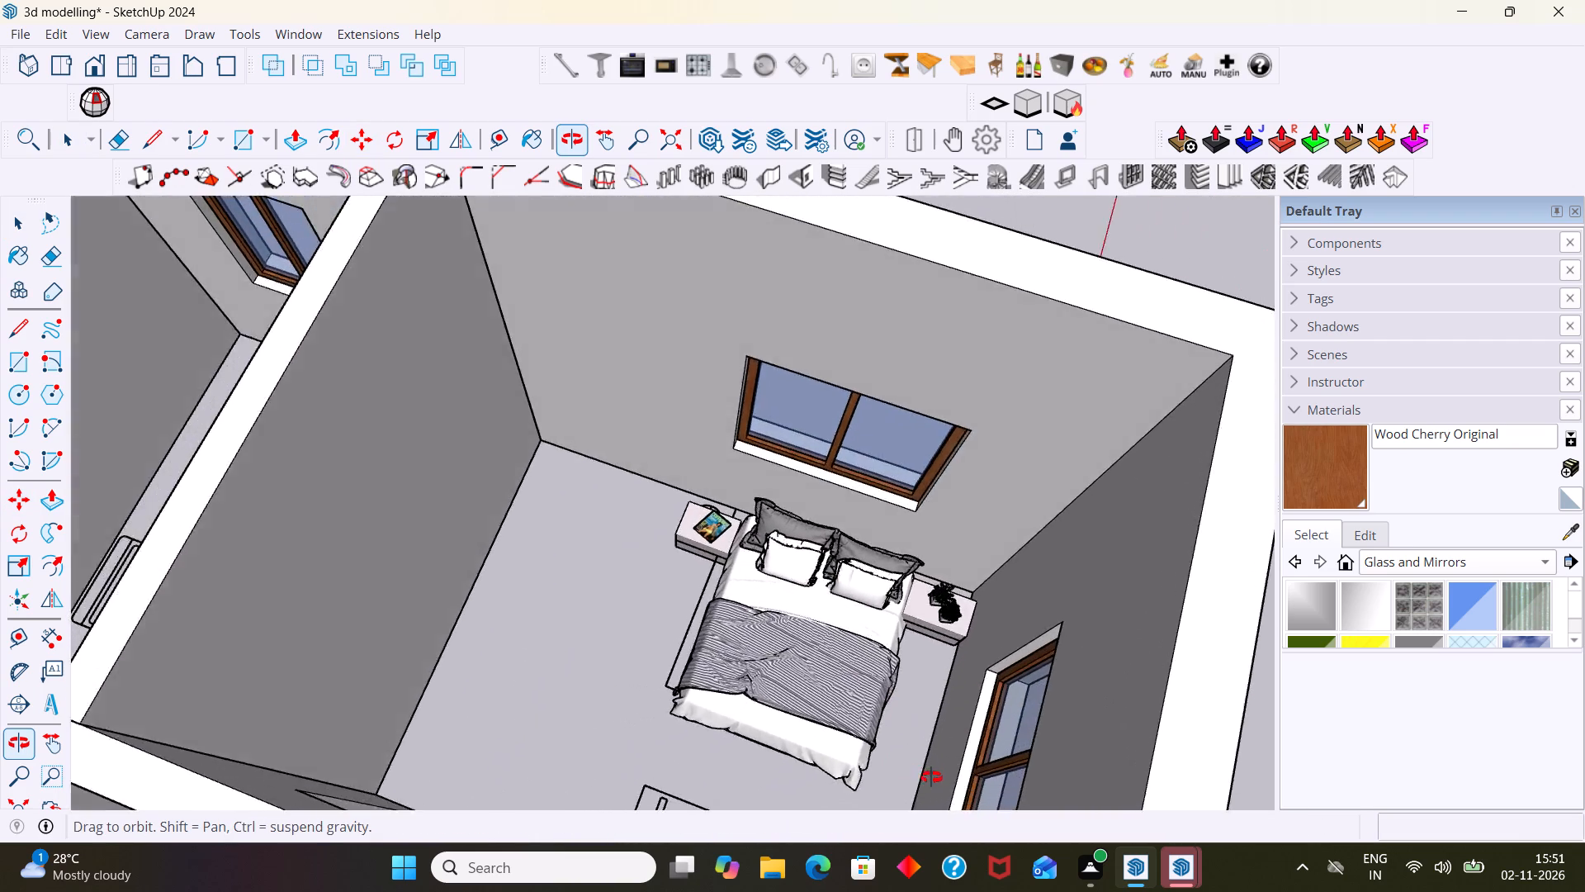
middle_drag(931, 777, 1072, 738)
scroll(735, 533, up, 12)
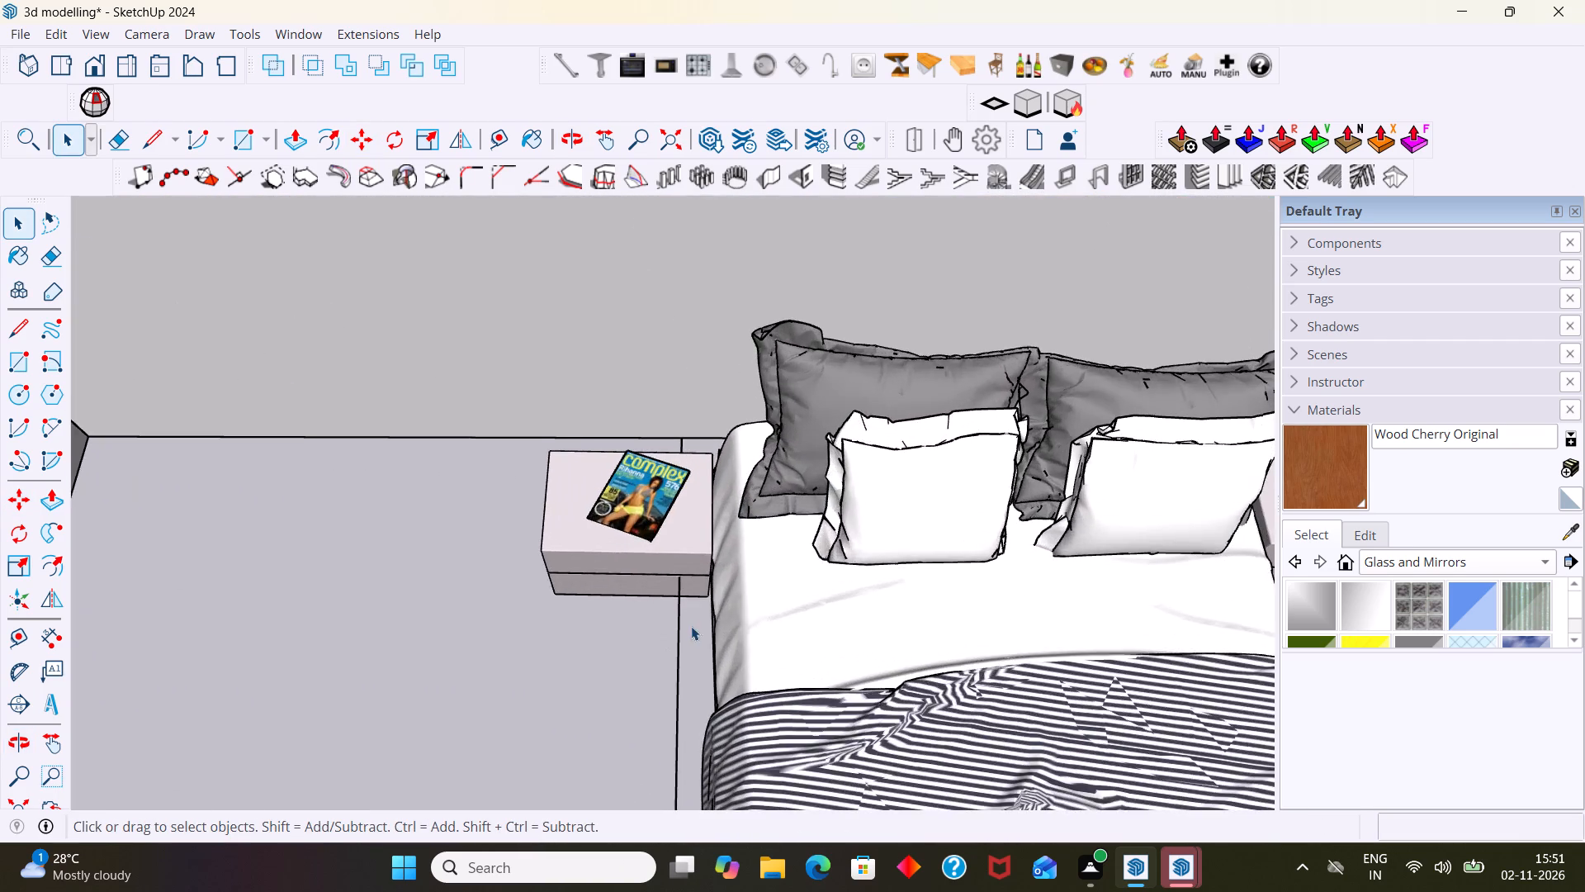
middle_drag(692, 625, 755, 255)
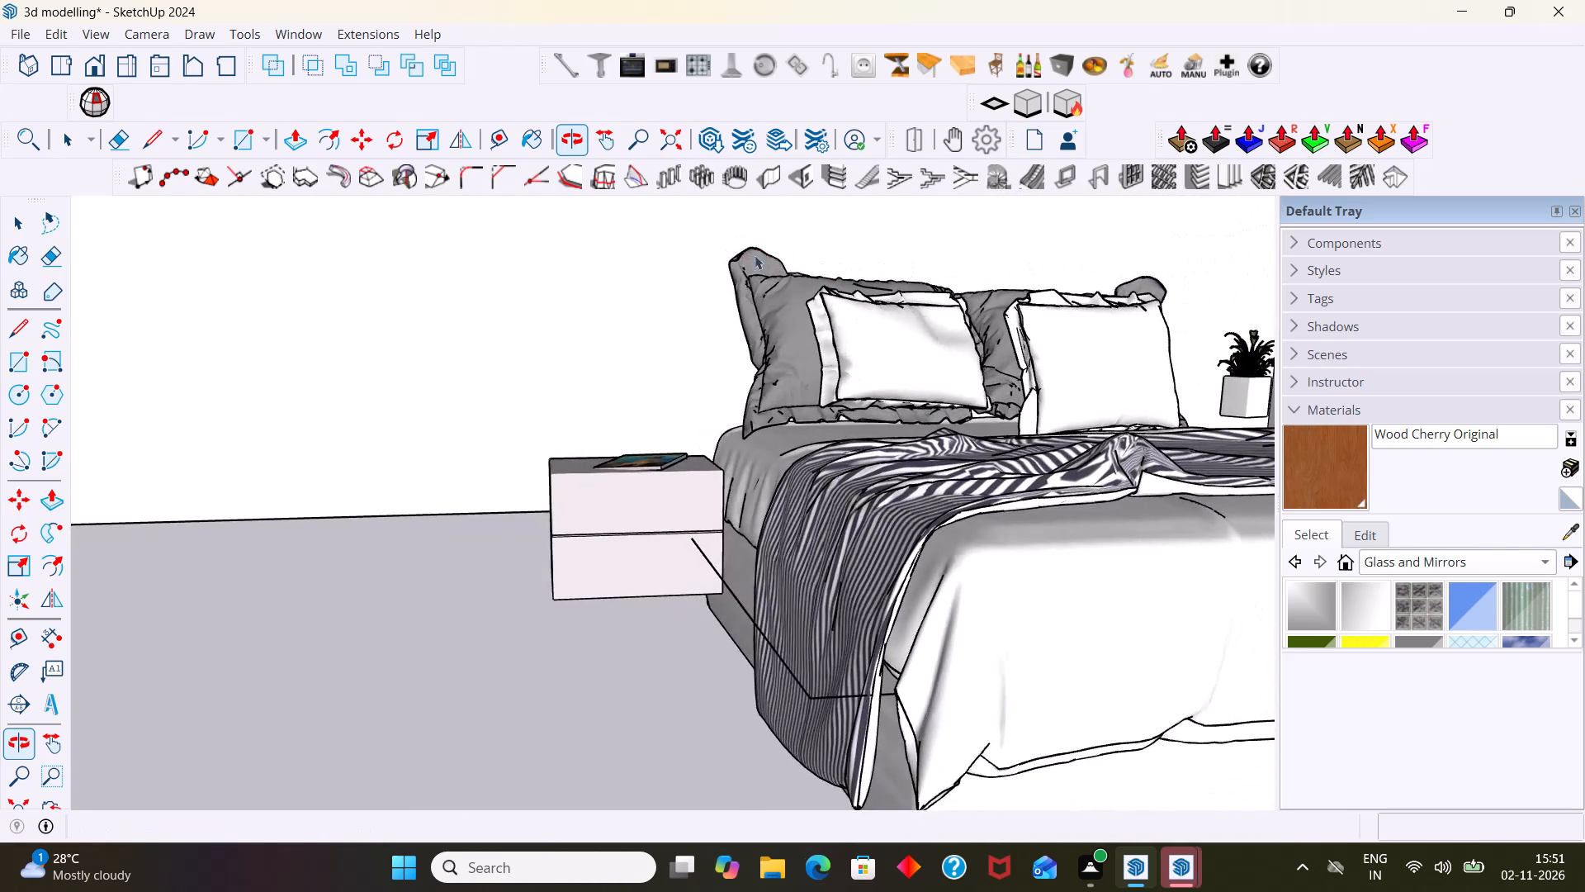
scroll(797, 465, down, 6)
click(21, 801)
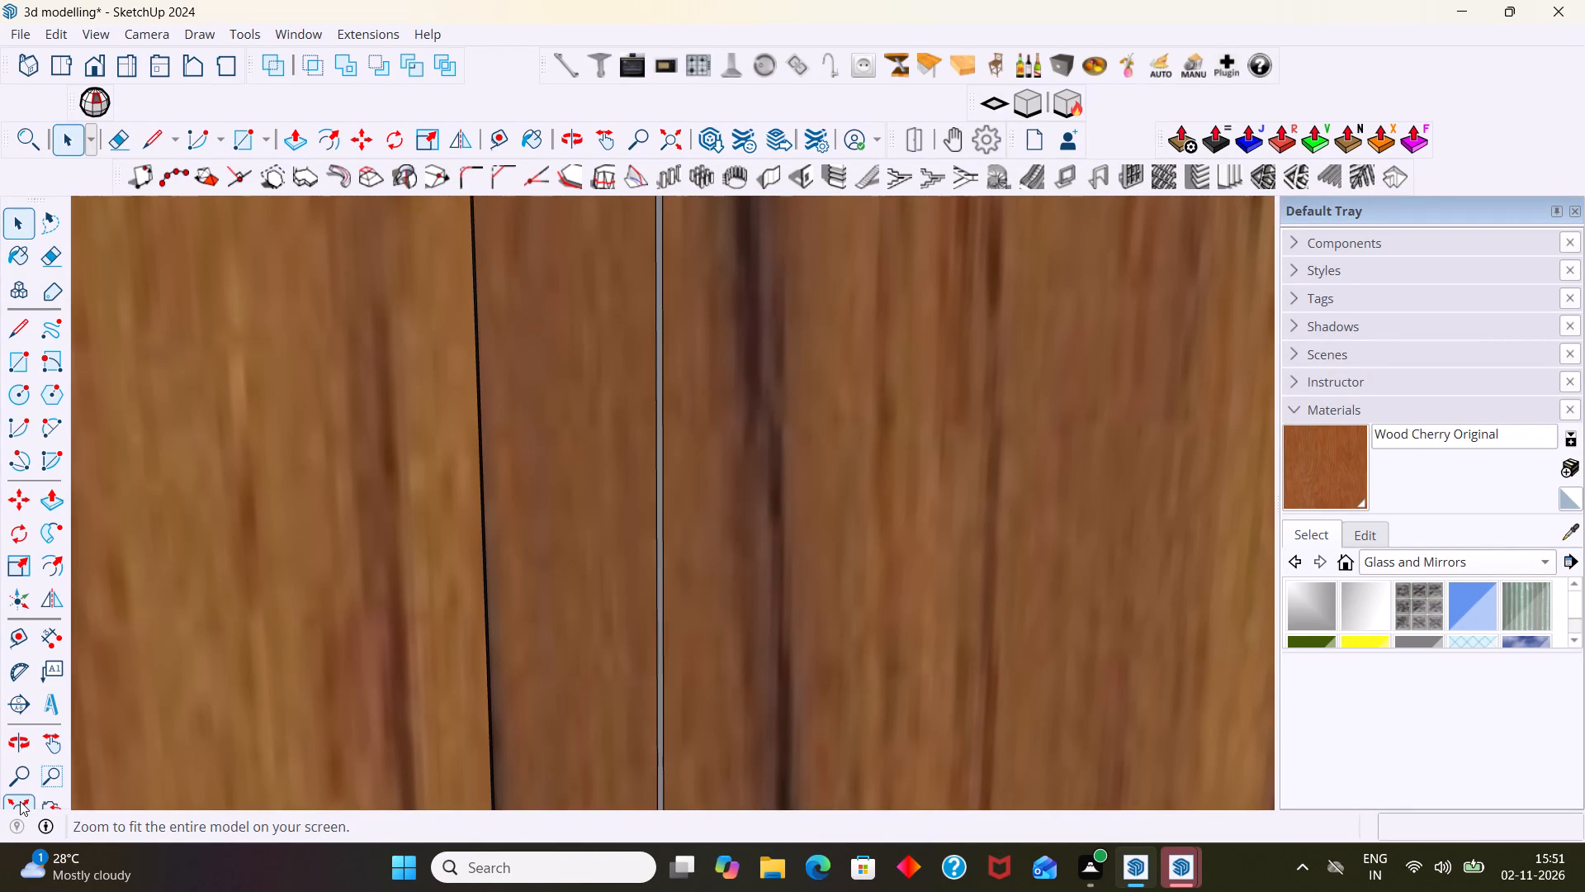
scroll(471, 548, down, 4)
middle_drag(484, 543, 638, 788)
scroll(703, 386, up, 7)
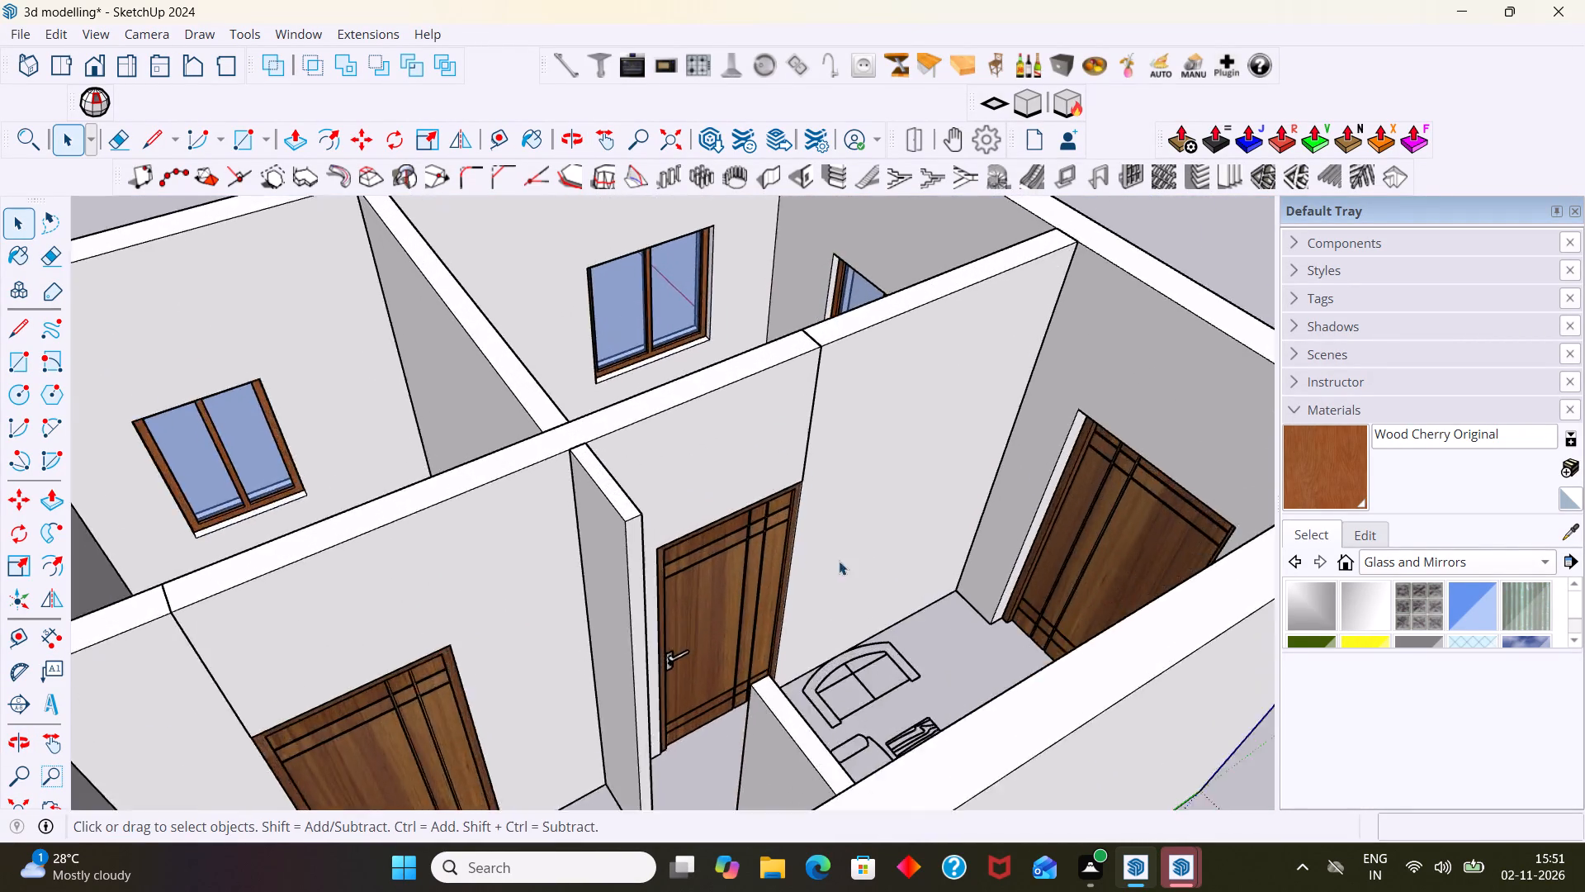
middle_drag(839, 561, 1157, 619)
scroll(501, 431, up, 9)
middle_drag(655, 381, 371, 402)
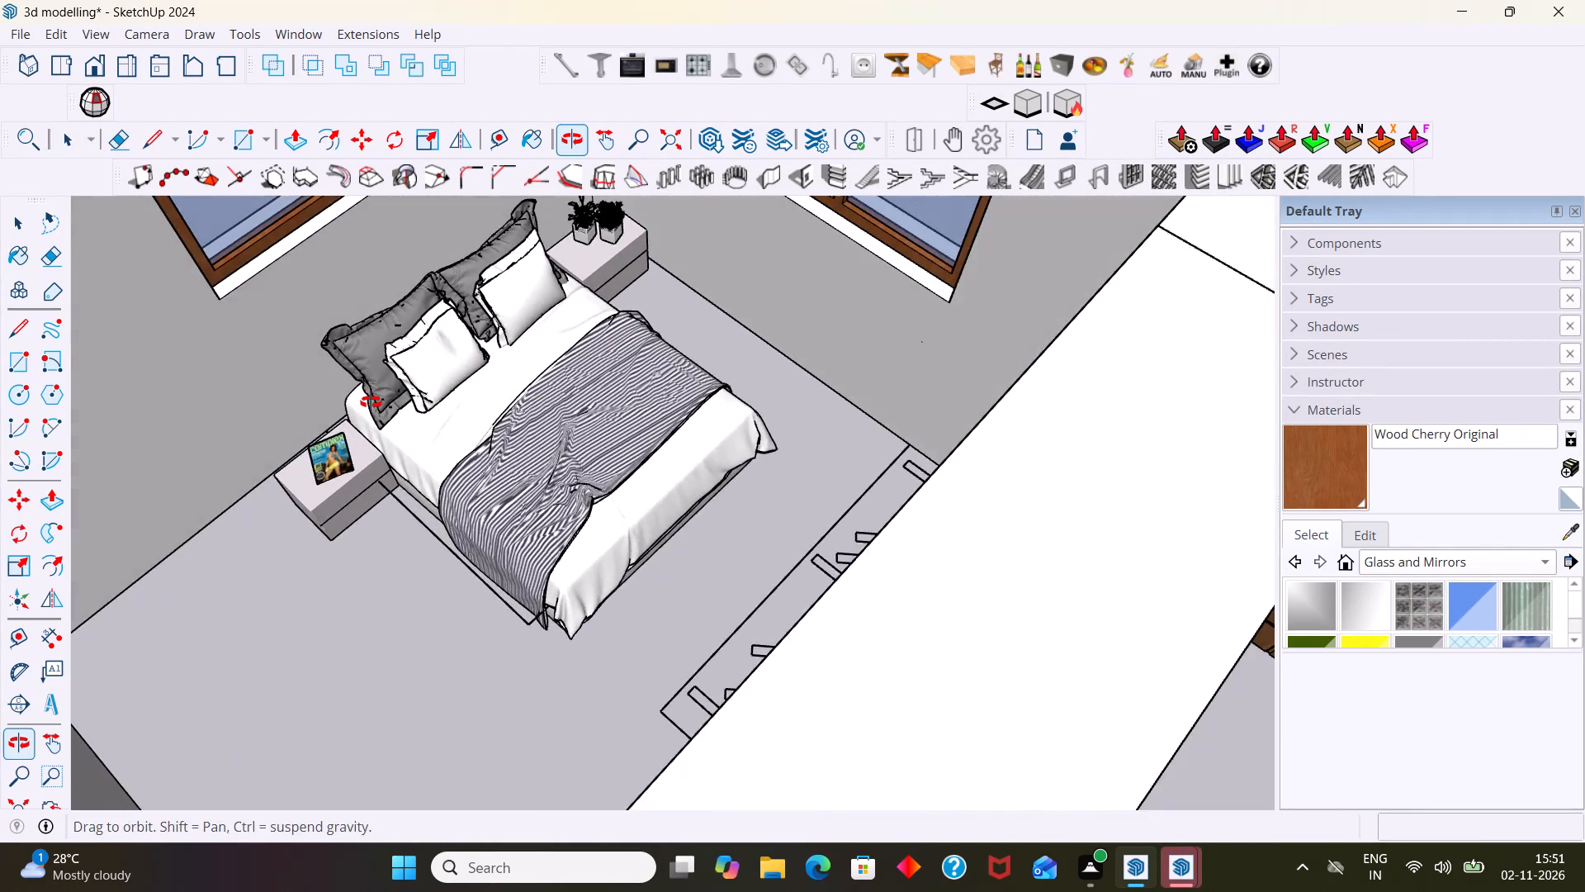
middle_drag(371, 402, 370, 403)
scroll(516, 387, up, 1)
scroll(516, 387, down, 2)
scroll(595, 480, up, 8)
middle_drag(644, 539, 593, 383)
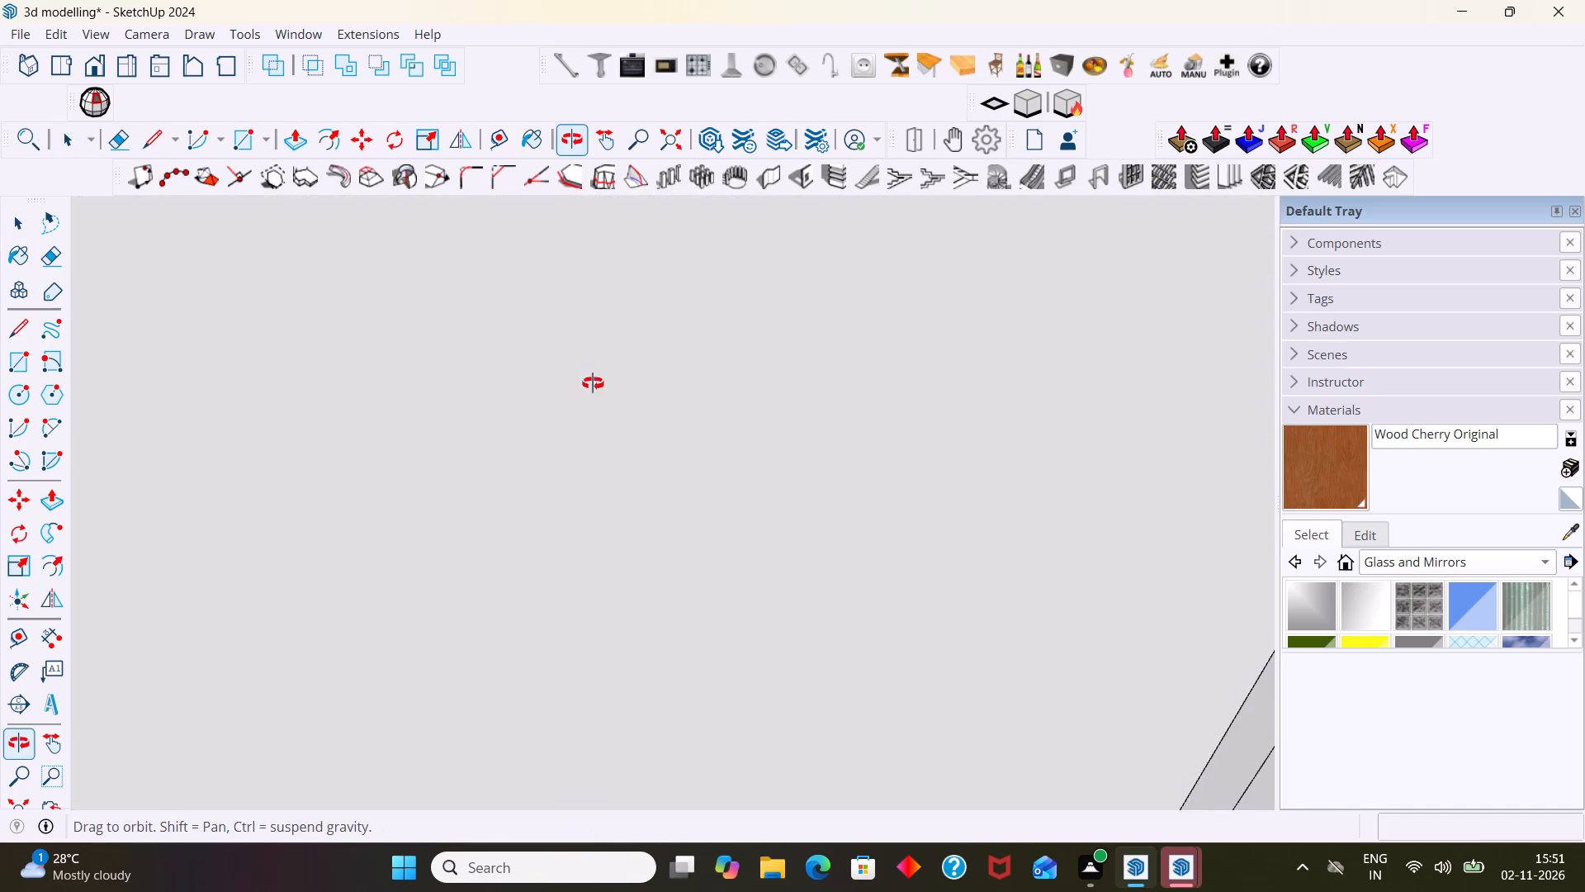
middle_drag(593, 383, 660, 446)
scroll(450, 474, down, 10)
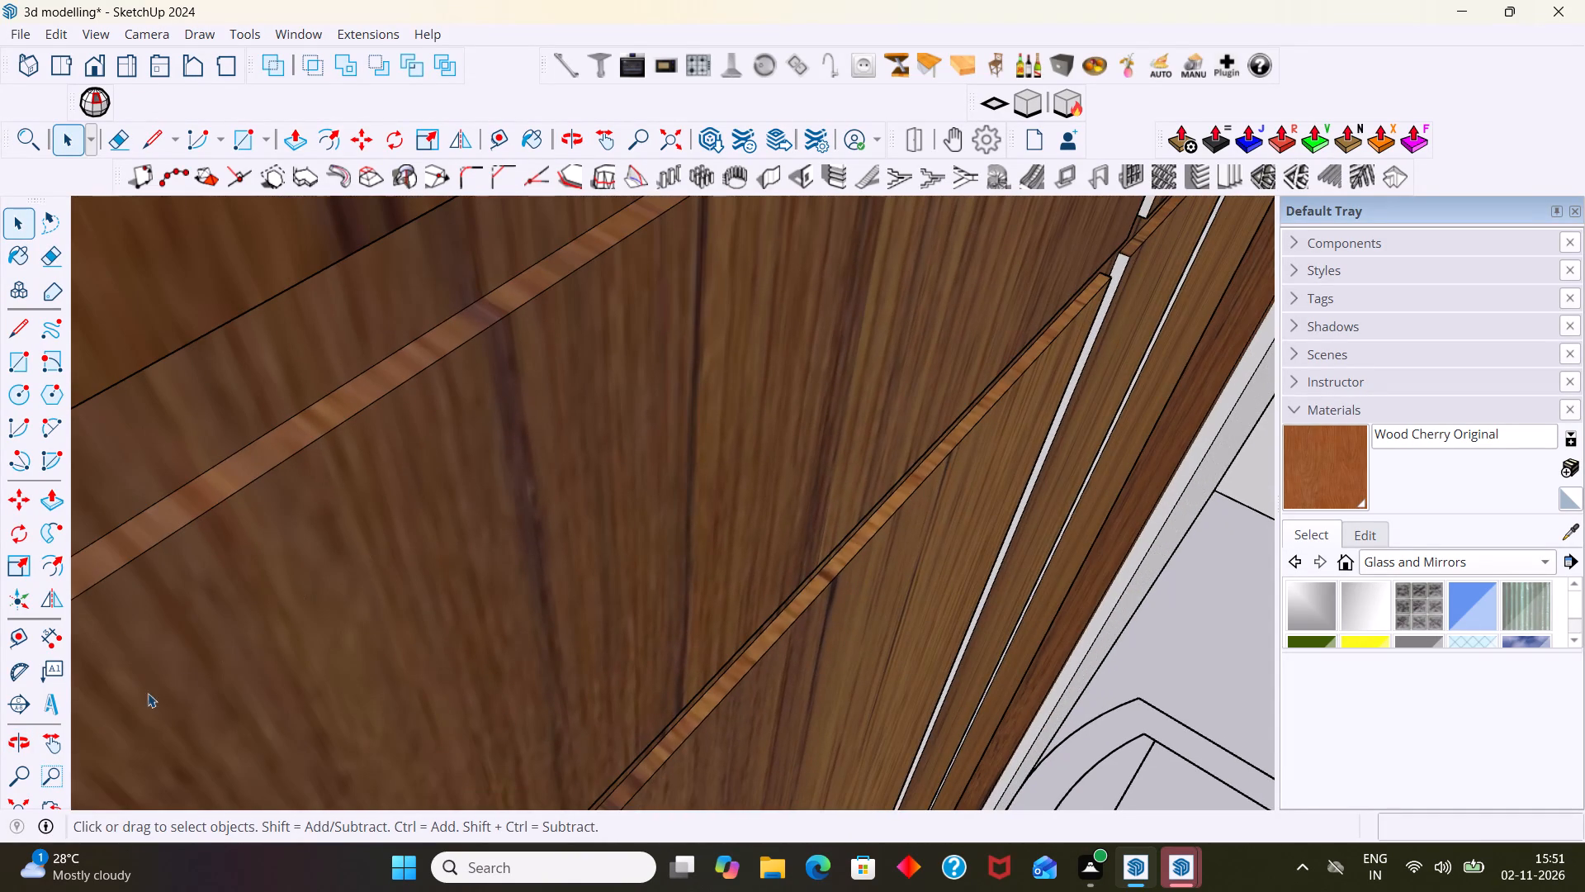
click(27, 796)
scroll(82, 657, down, 2)
scroll(788, 228, up, 7)
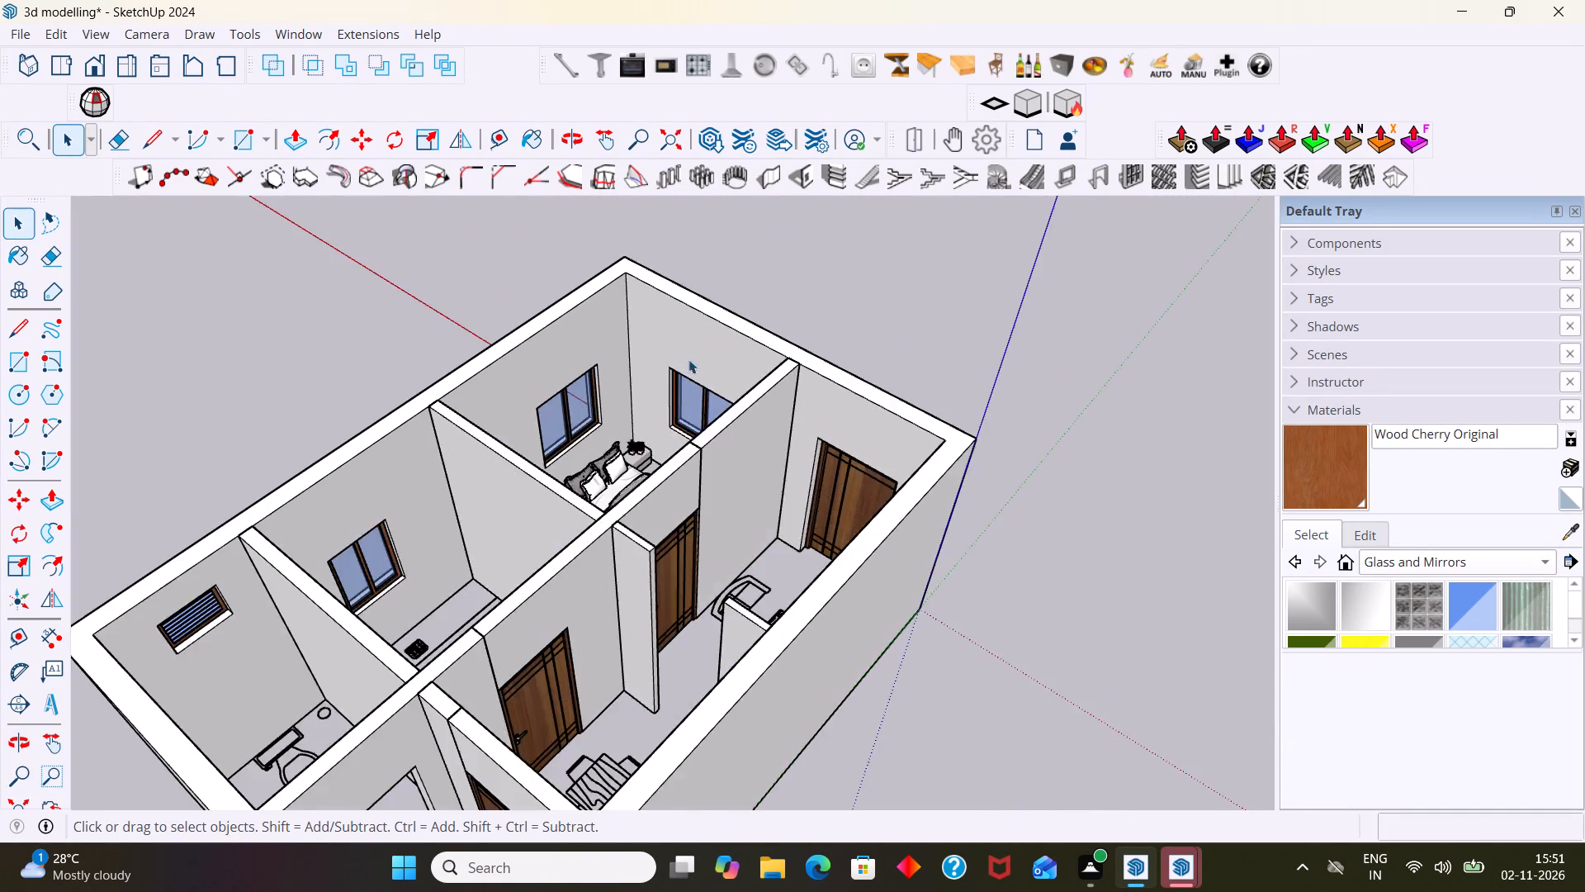
Delete the old floor-plan bed outline showing around the bed model, inside the floor-plan linework group.
scroll(688, 359, up, 6)
middle_drag(688, 602, 650, 792)
scroll(545, 557, up, 5)
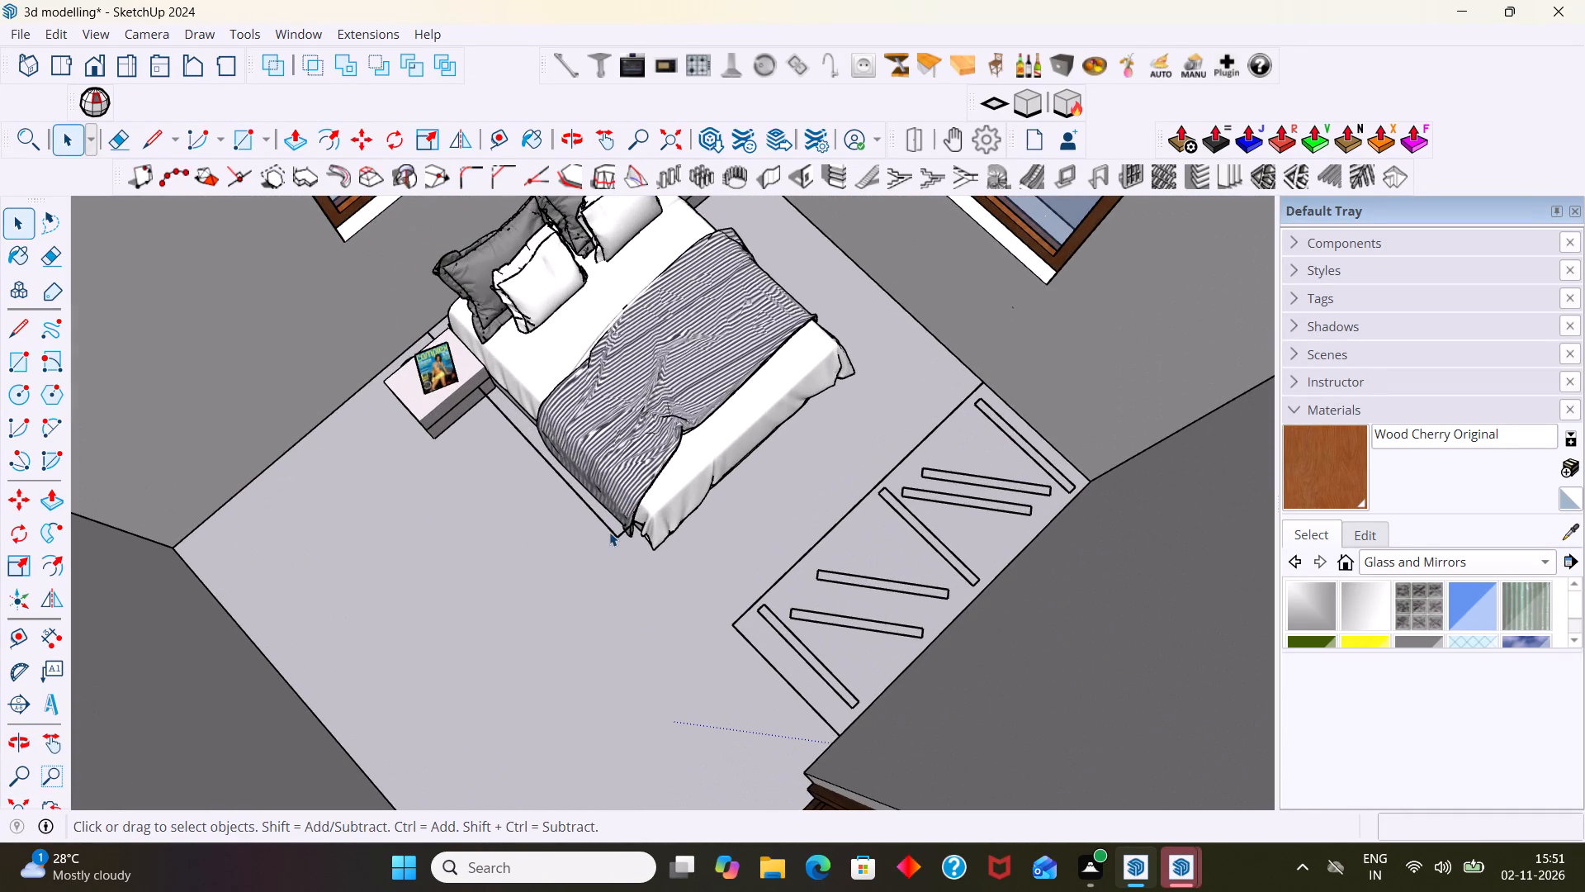
click(609, 532)
double_click(613, 526)
click(608, 529)
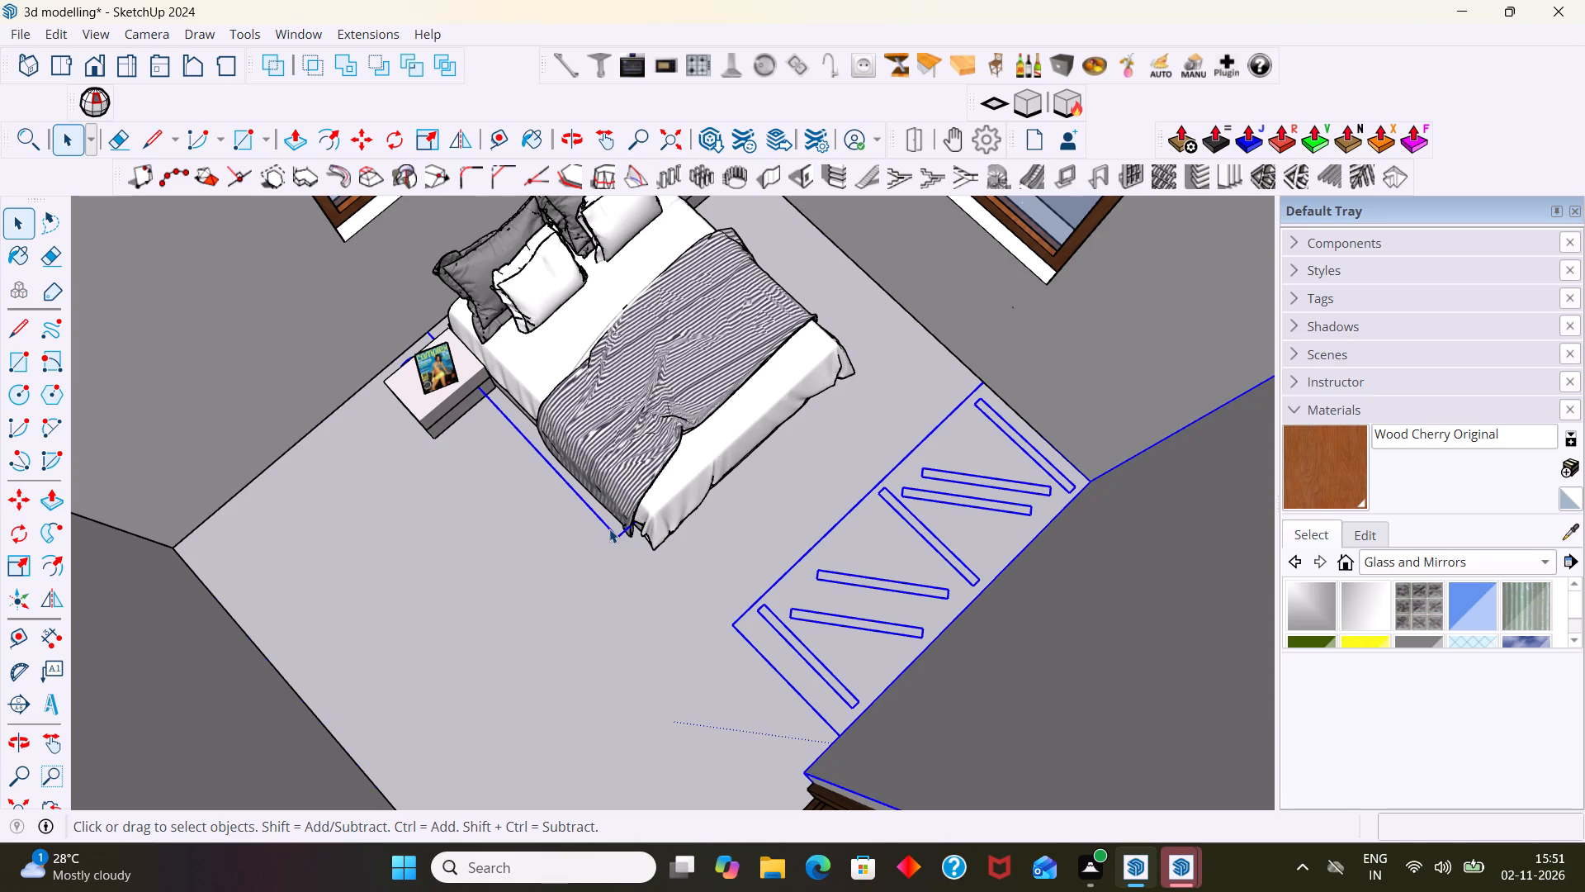
triple_click(609, 529)
key(Delete)
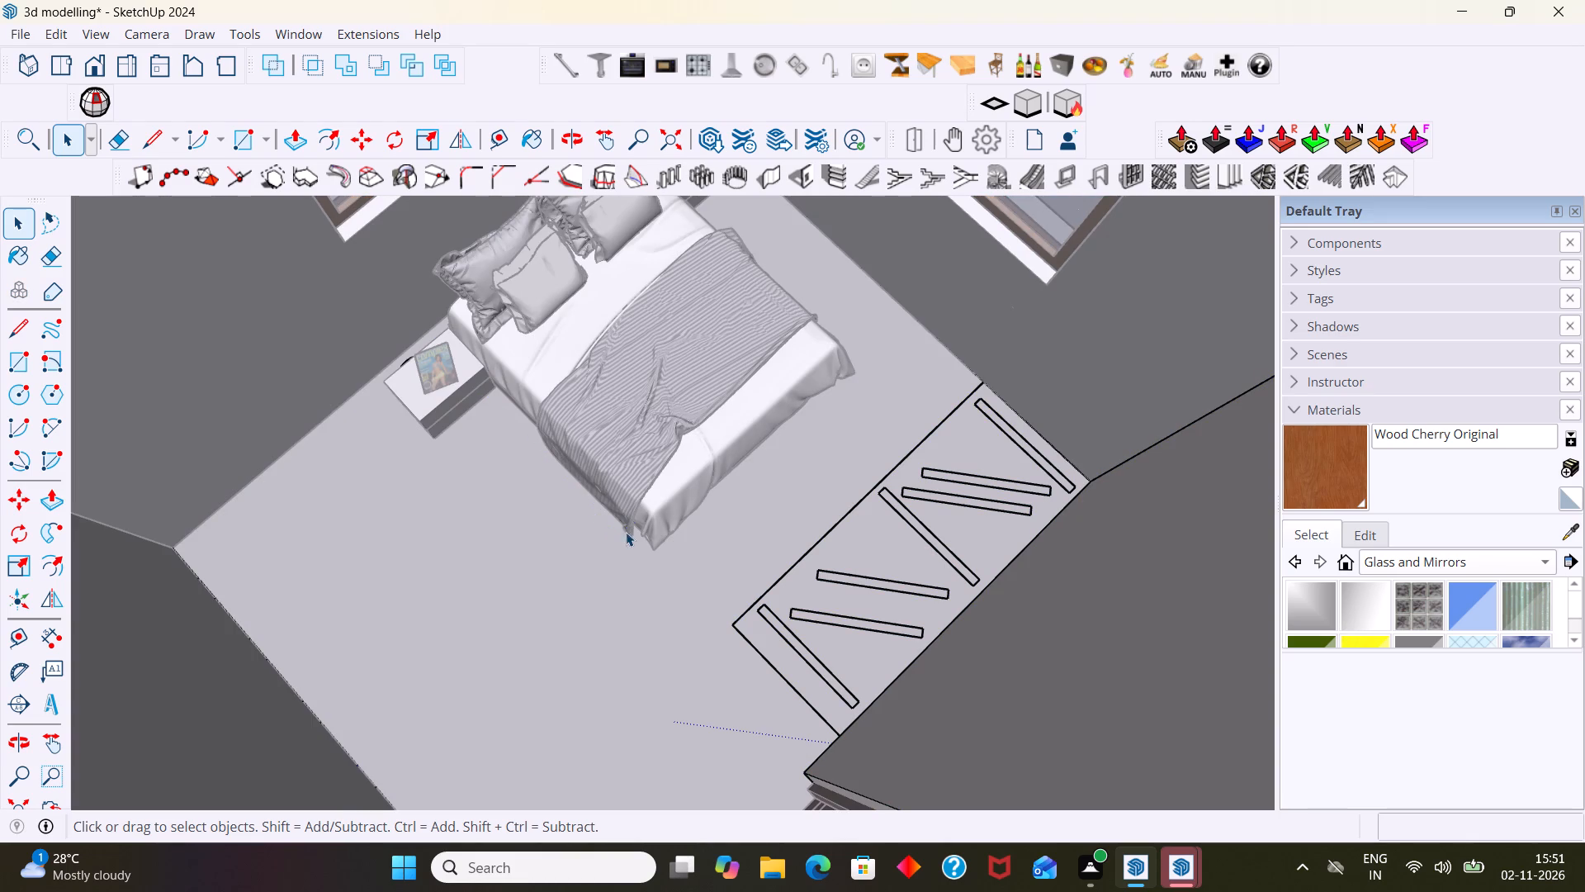
scroll(633, 535, down, 13)
click(960, 295)
Examine the bed and both nightstands up close, including the potted plants and the magazine on top of them.
scroll(897, 306, down, 2)
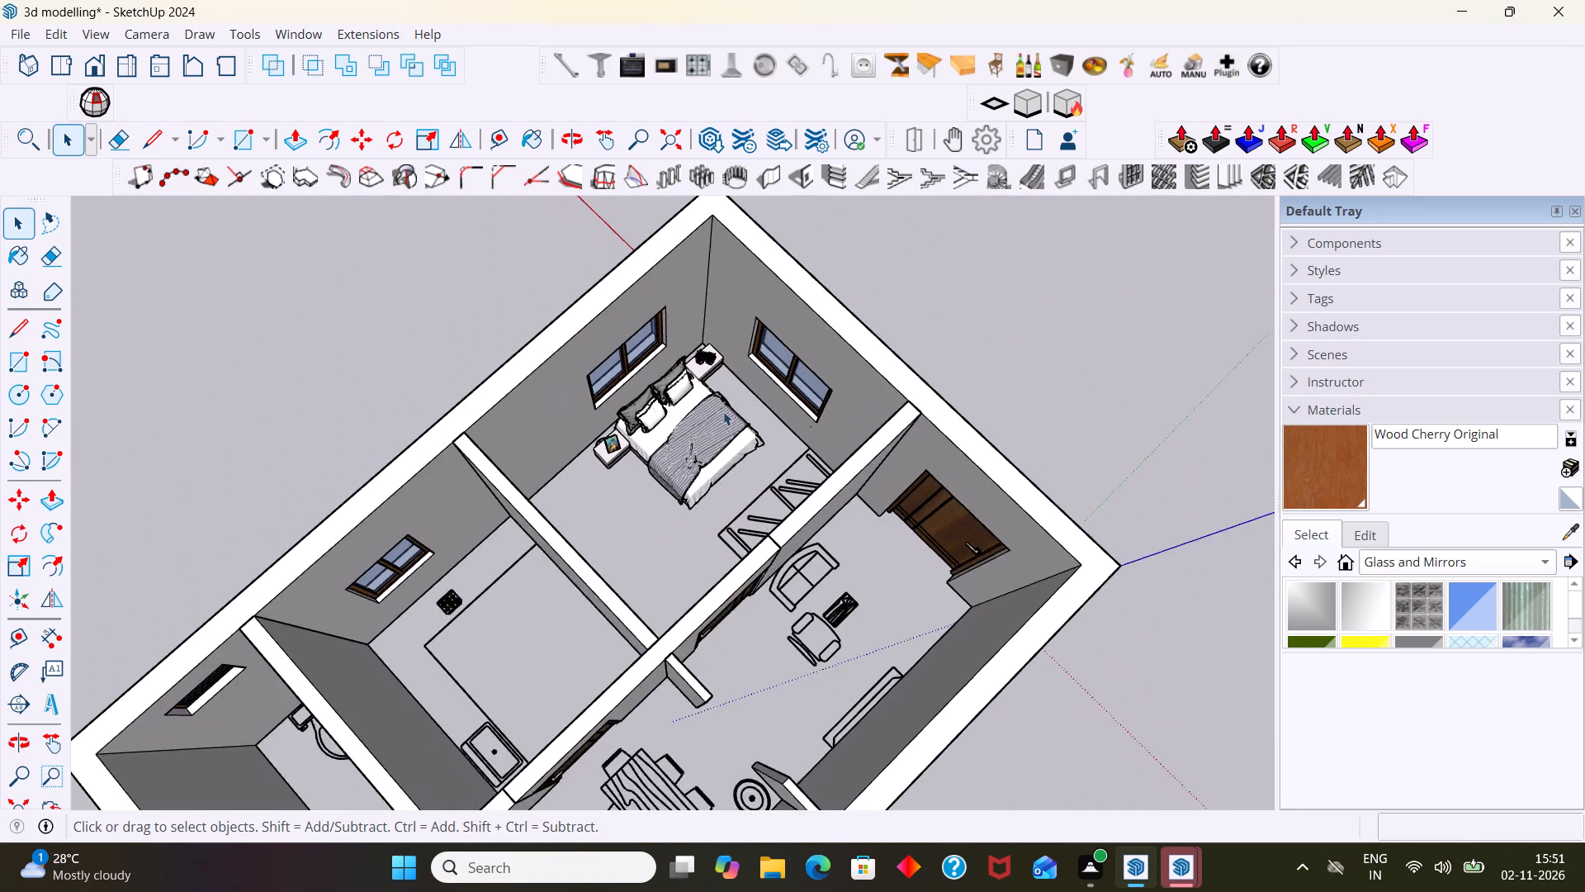
middle_drag(723, 411, 829, 383)
scroll(669, 415, up, 16)
middle_drag(600, 438, 642, 320)
scroll(661, 343, up, 14)
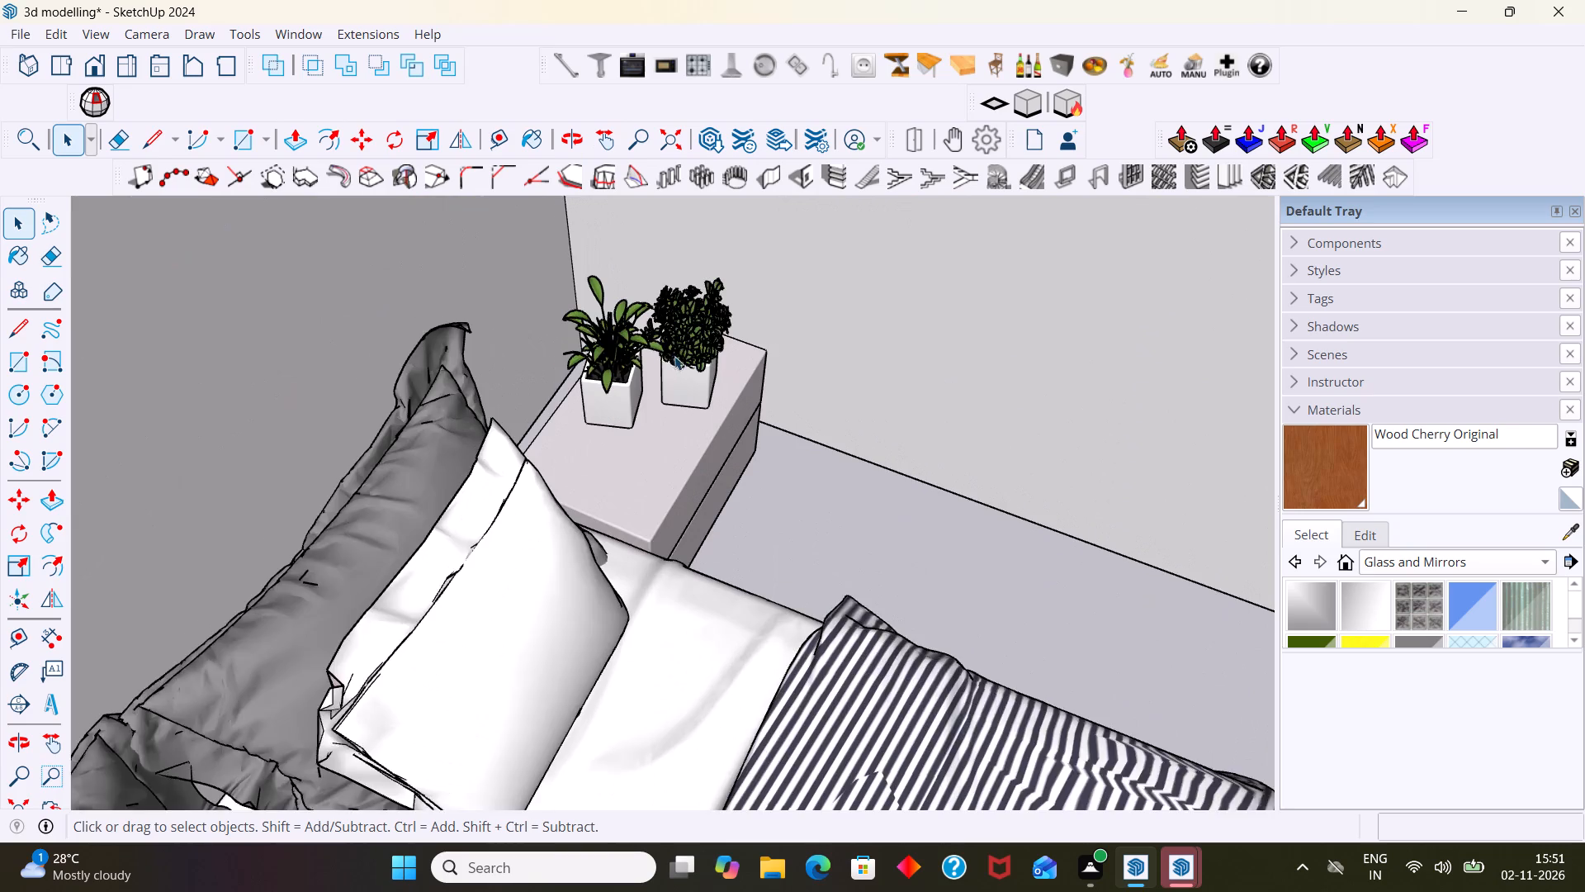
scroll(674, 356, up, 1)
scroll(670, 356, down, 17)
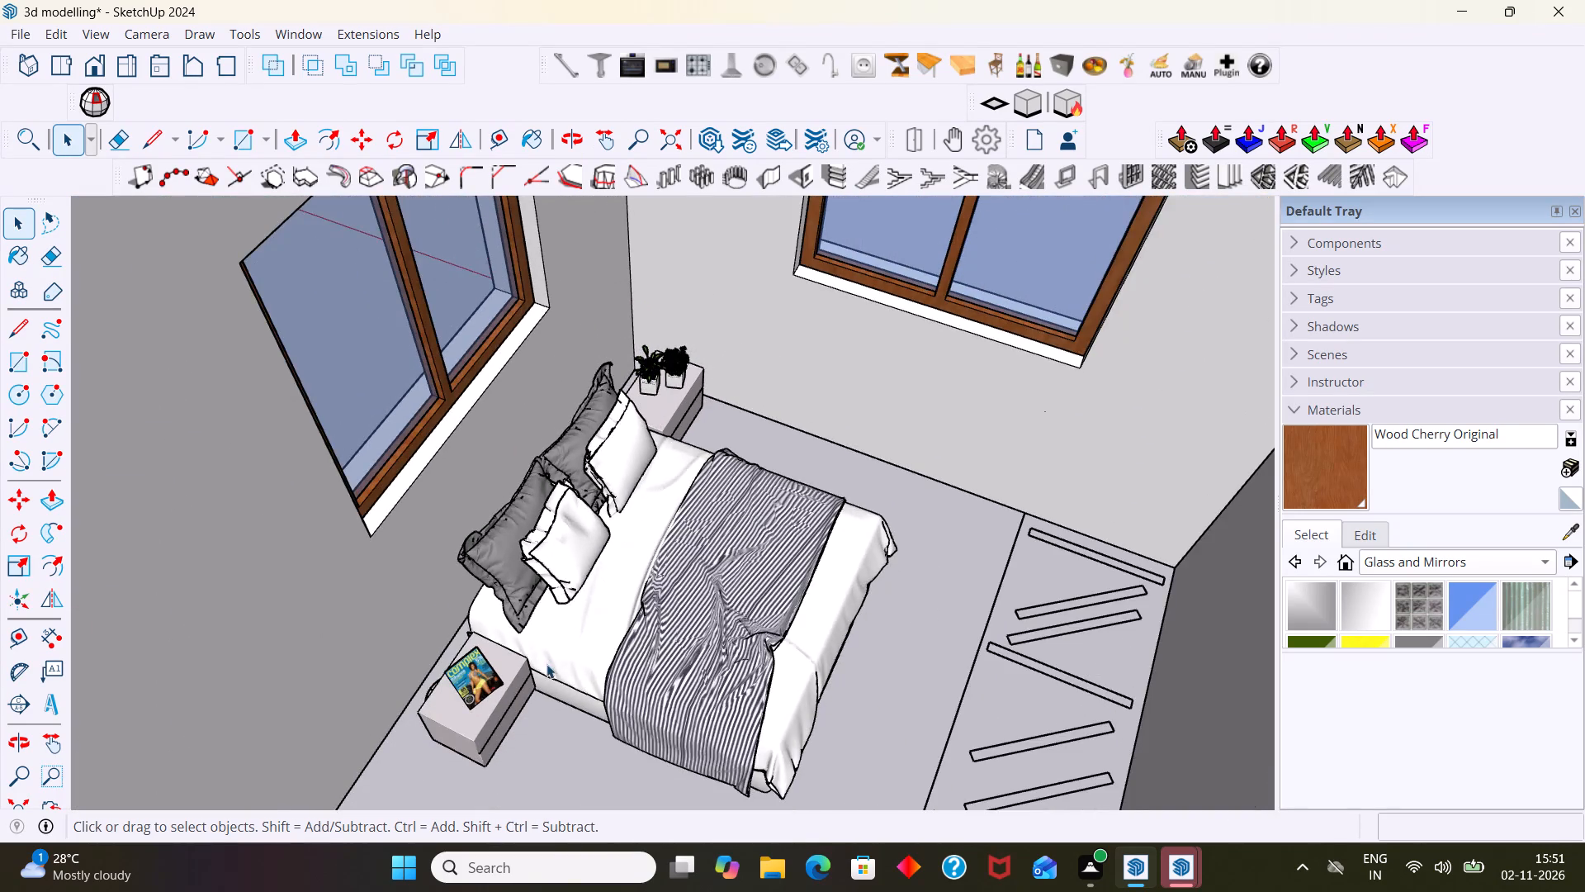
middle_drag(546, 664, 388, 641)
scroll(457, 594, up, 19)
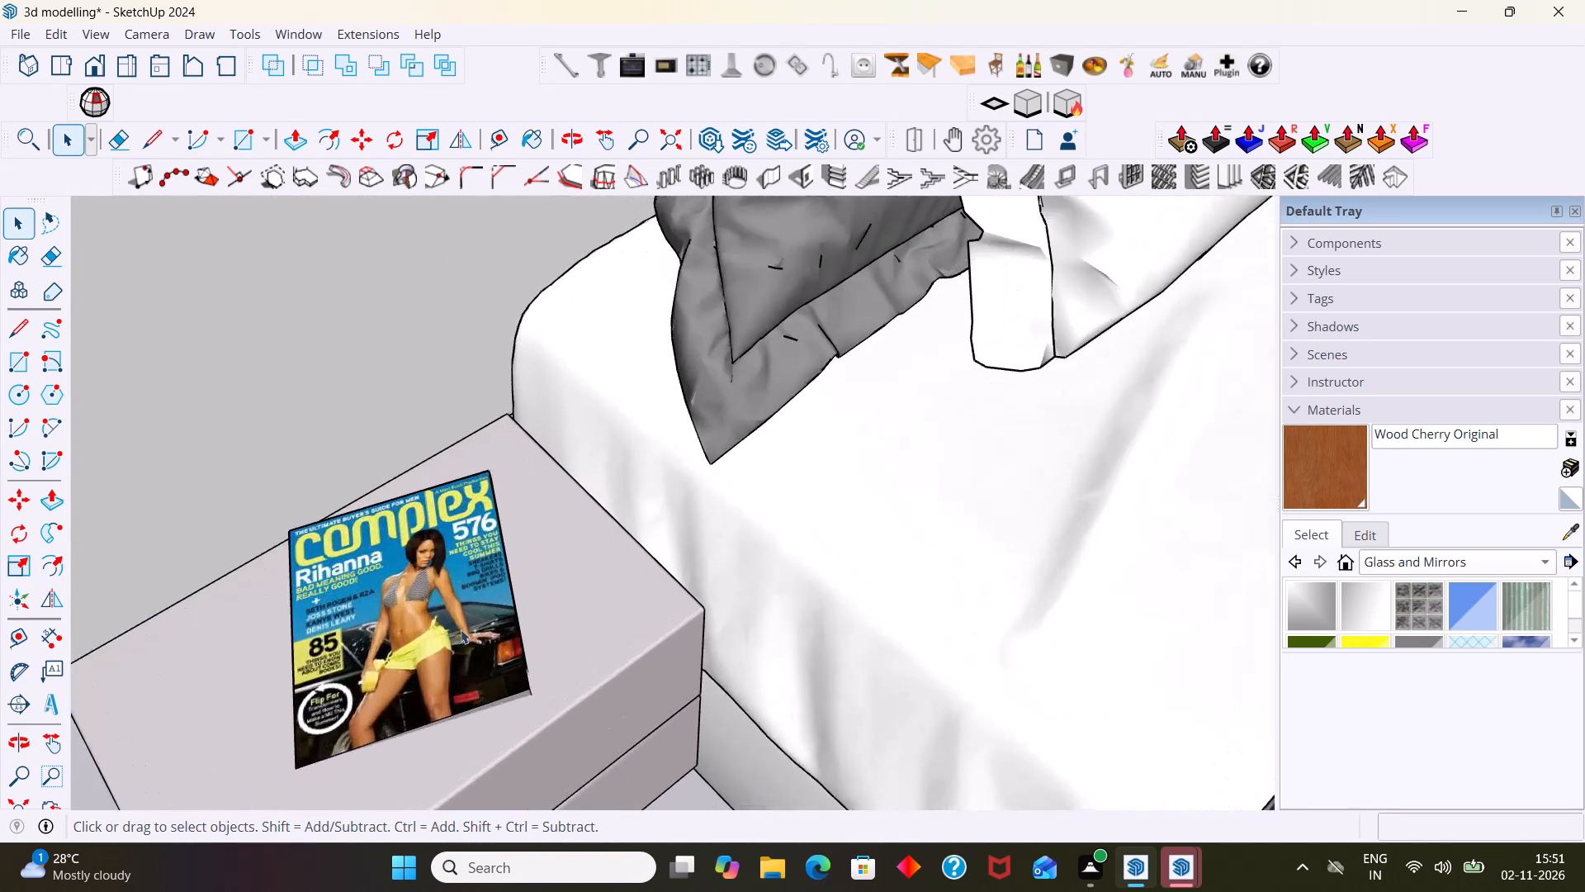
scroll(461, 629, up, 4)
middle_drag(446, 619, 463, 716)
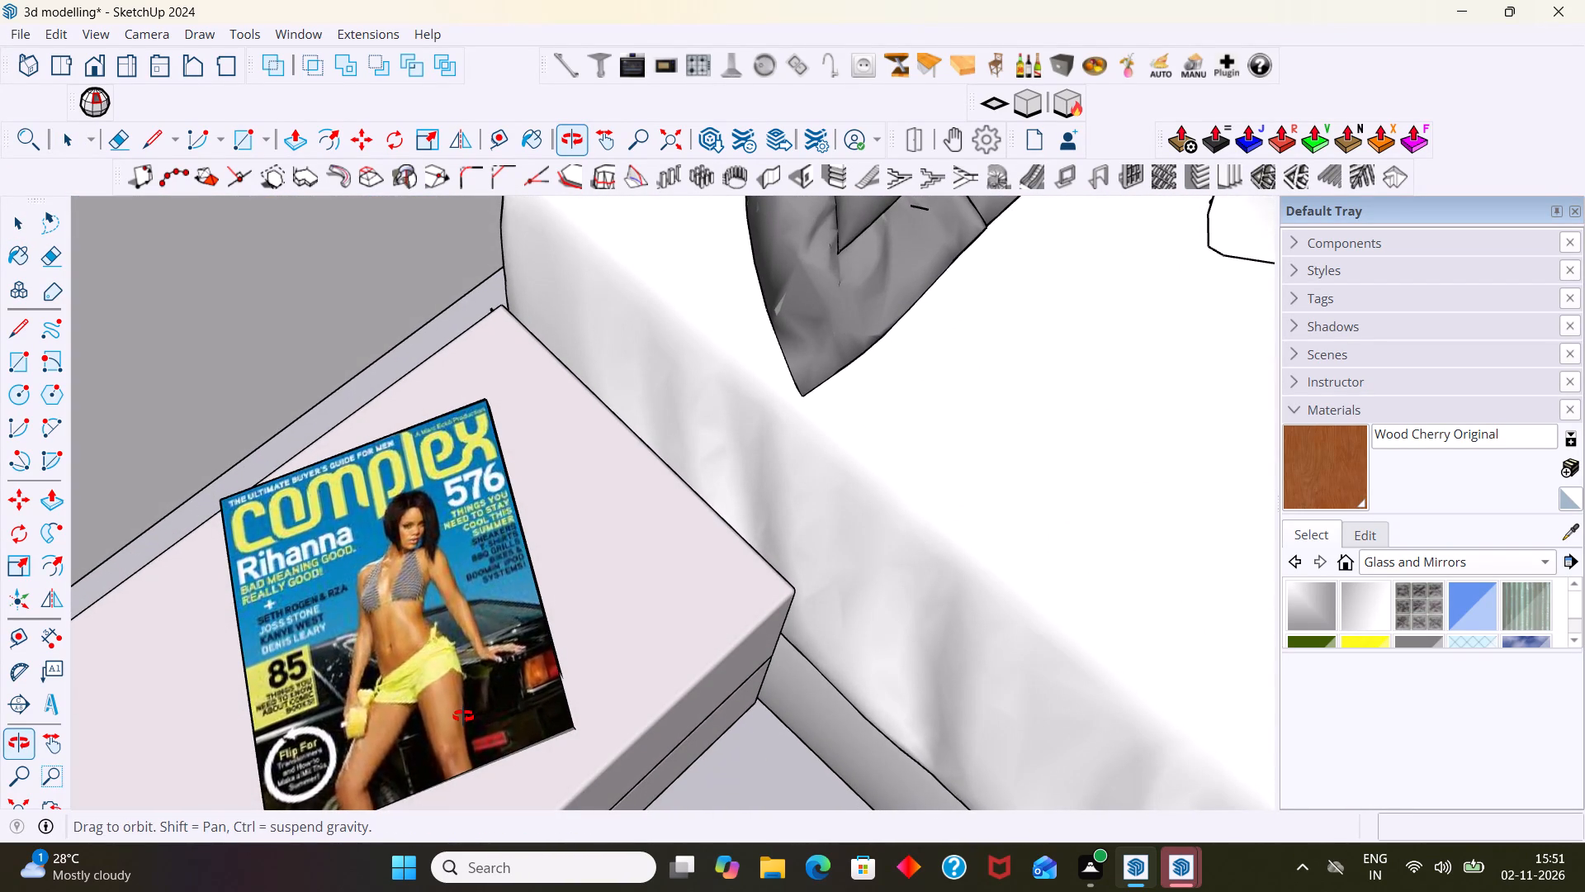
middle_drag(463, 716, 456, 697)
scroll(427, 671, up, 4)
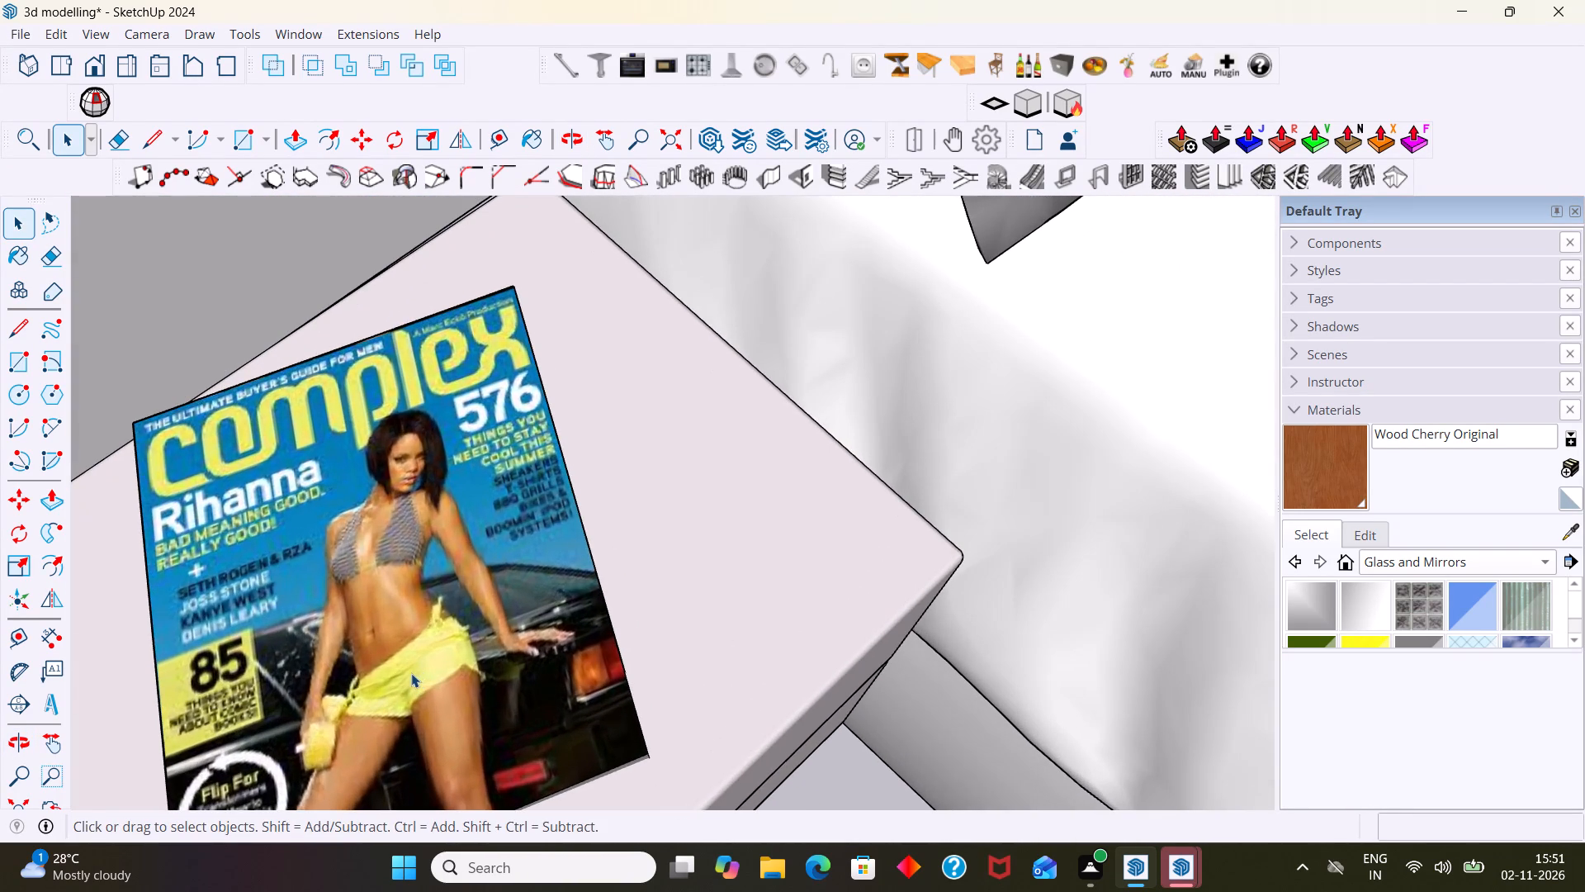
scroll(426, 667, down, 20)
scroll(426, 667, down, 2)
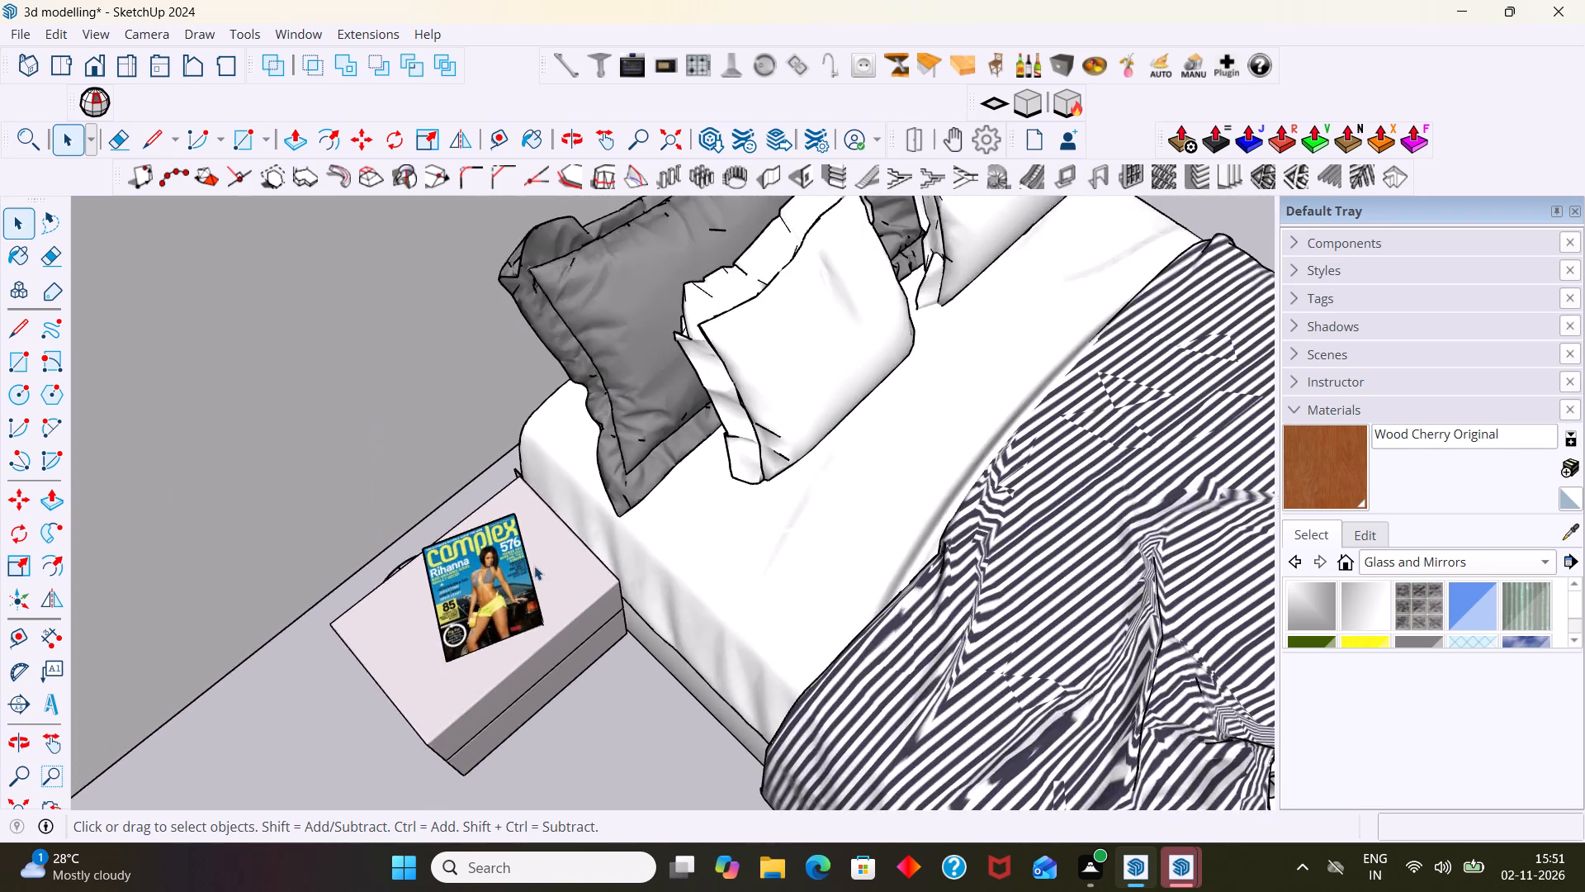
scroll(534, 566, down, 20)
scroll(582, 554, up, 2)
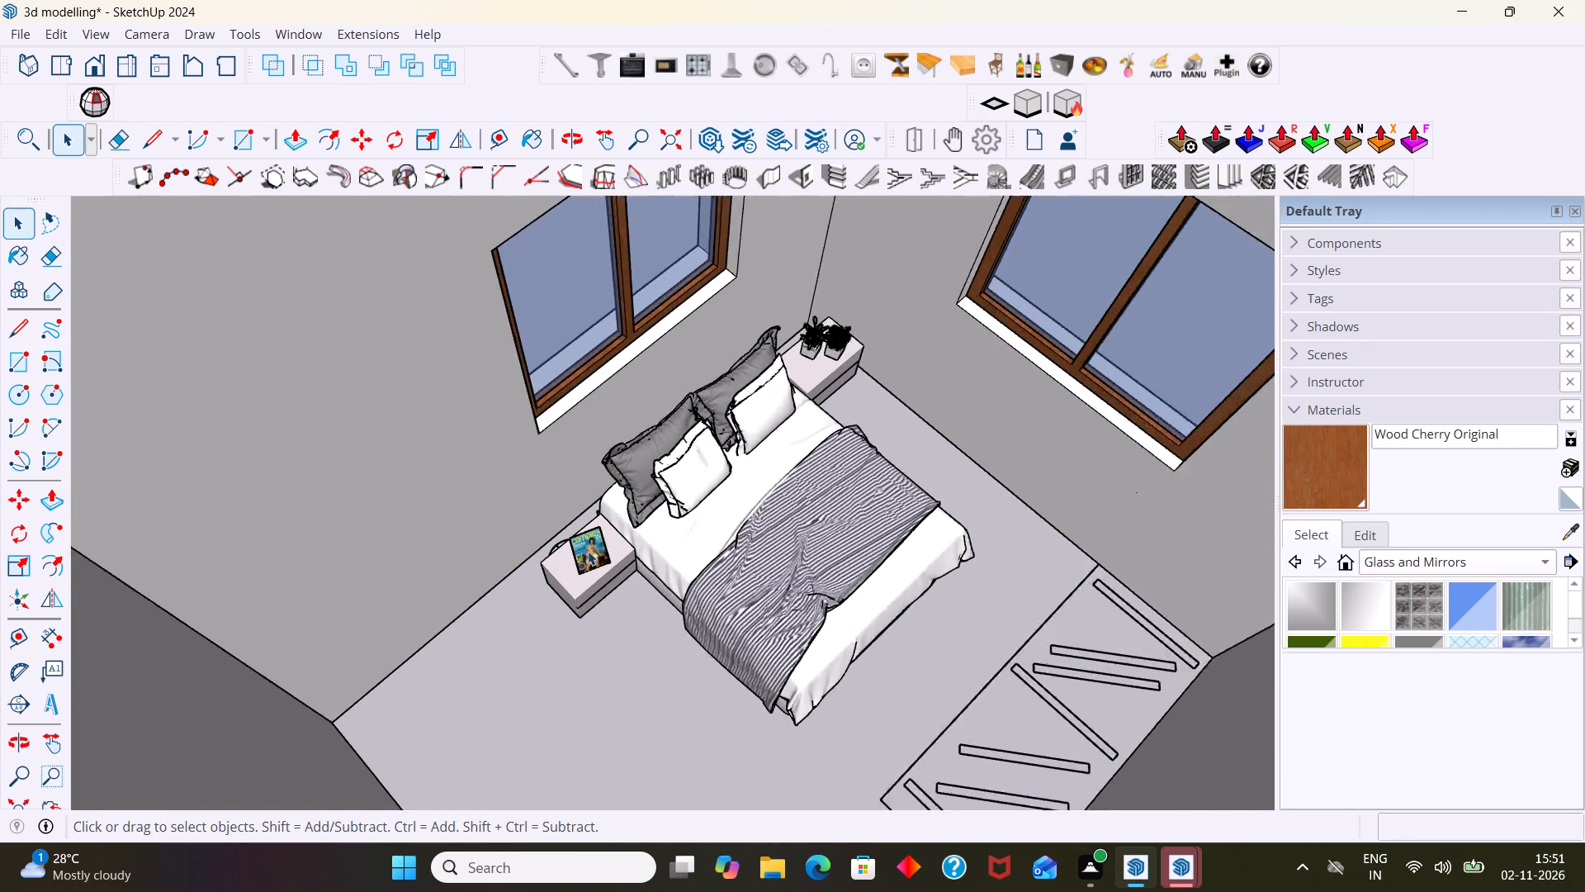
Delete the magazine from the nightstand top inside the bed model.
scroll(588, 551, up, 14)
click(584, 552)
double_click(584, 552)
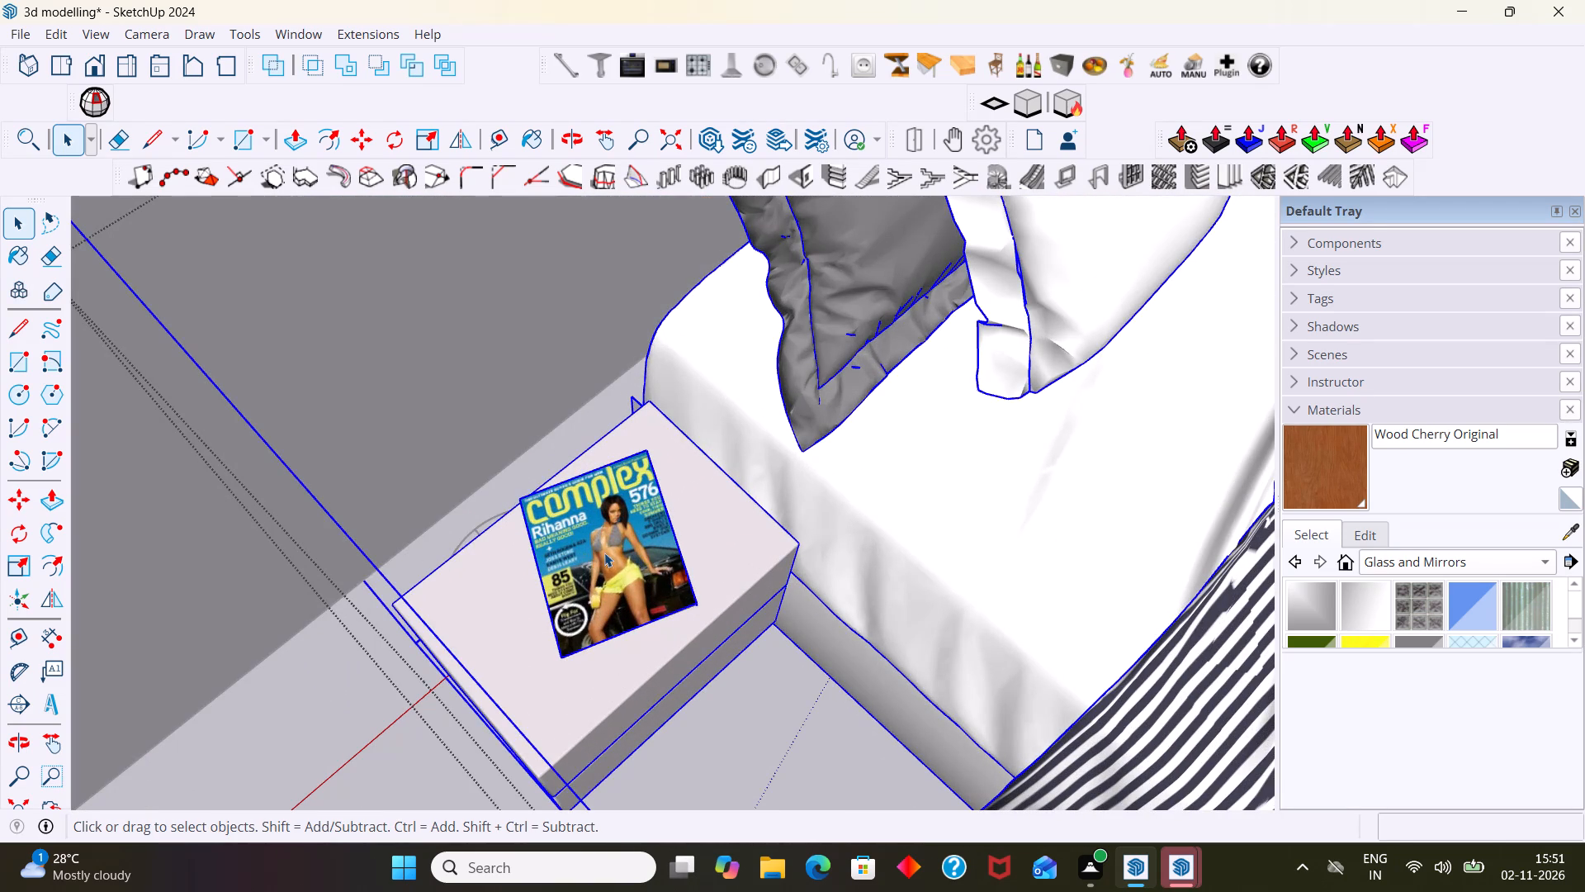
triple_click(606, 553)
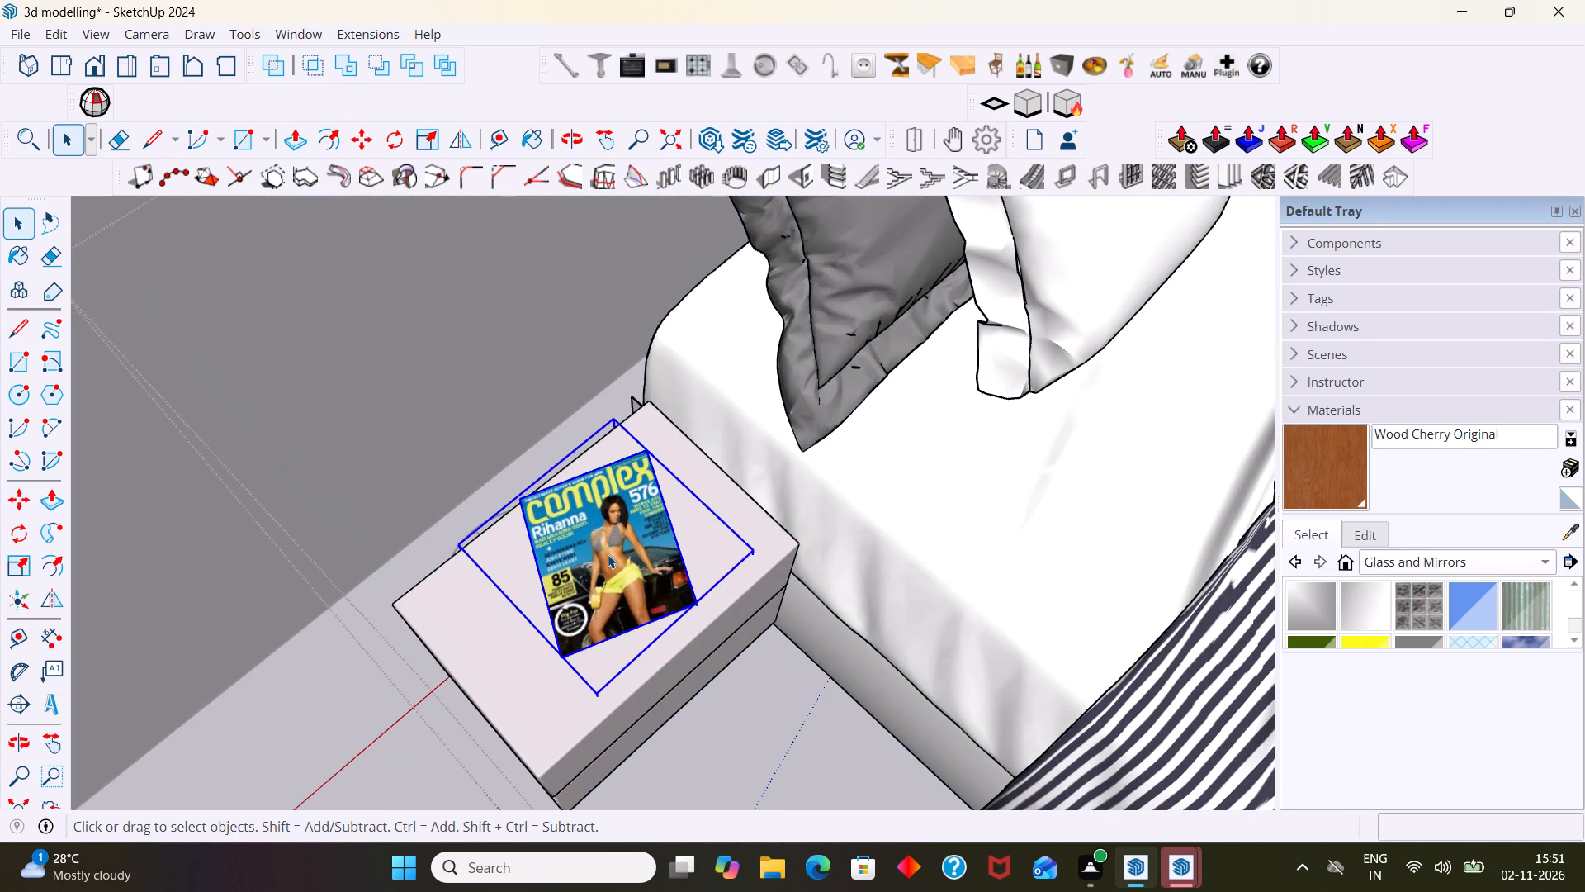
key(Delete)
scroll(613, 644, down, 8)
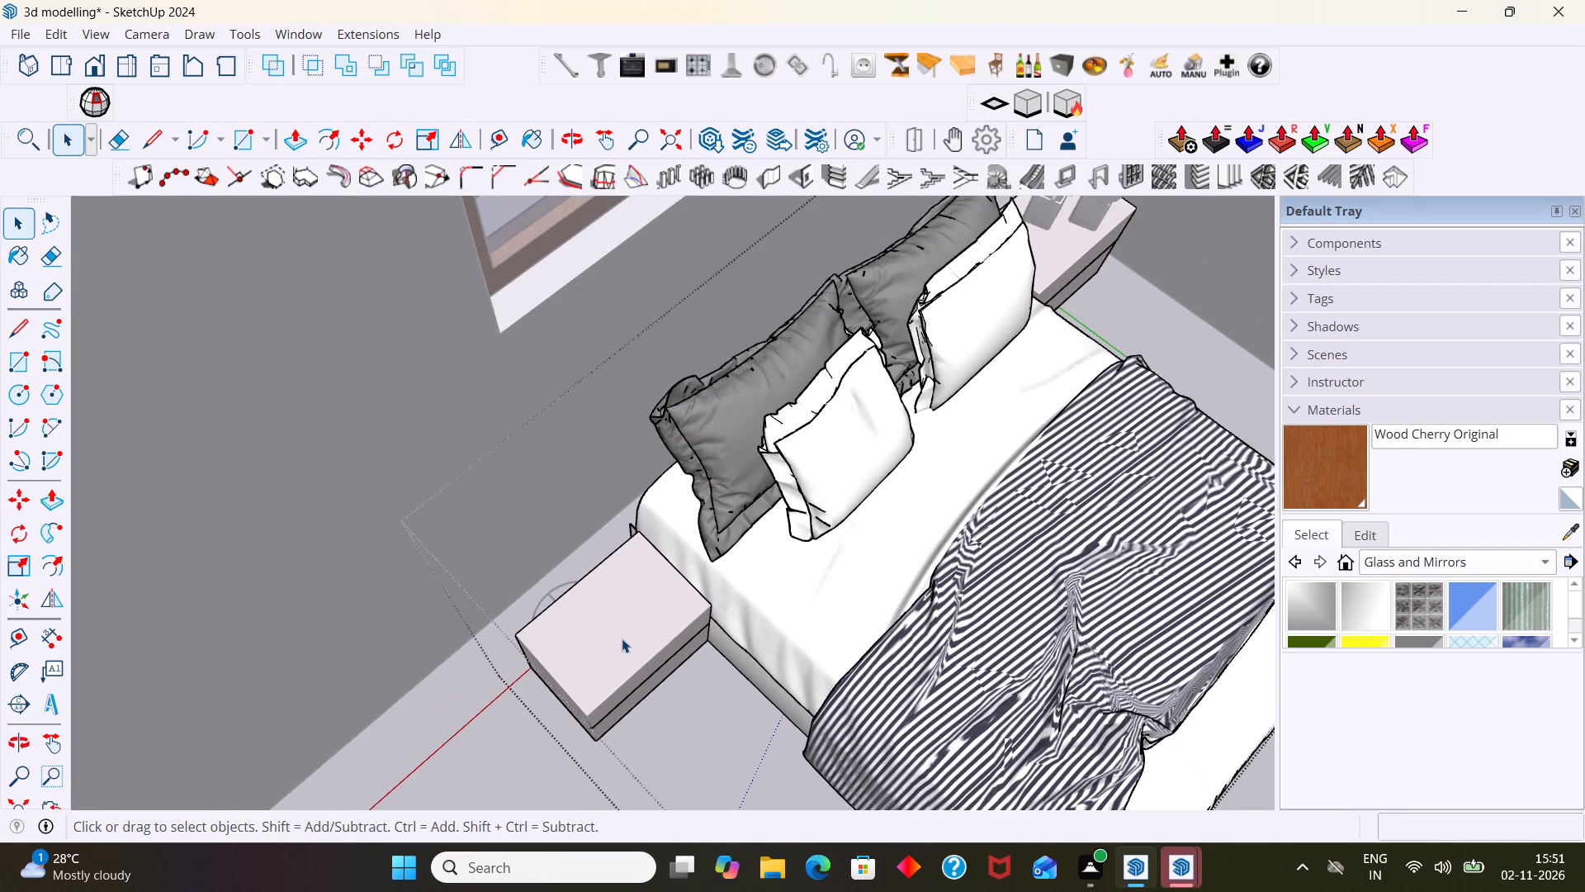
scroll(622, 638, down, 5)
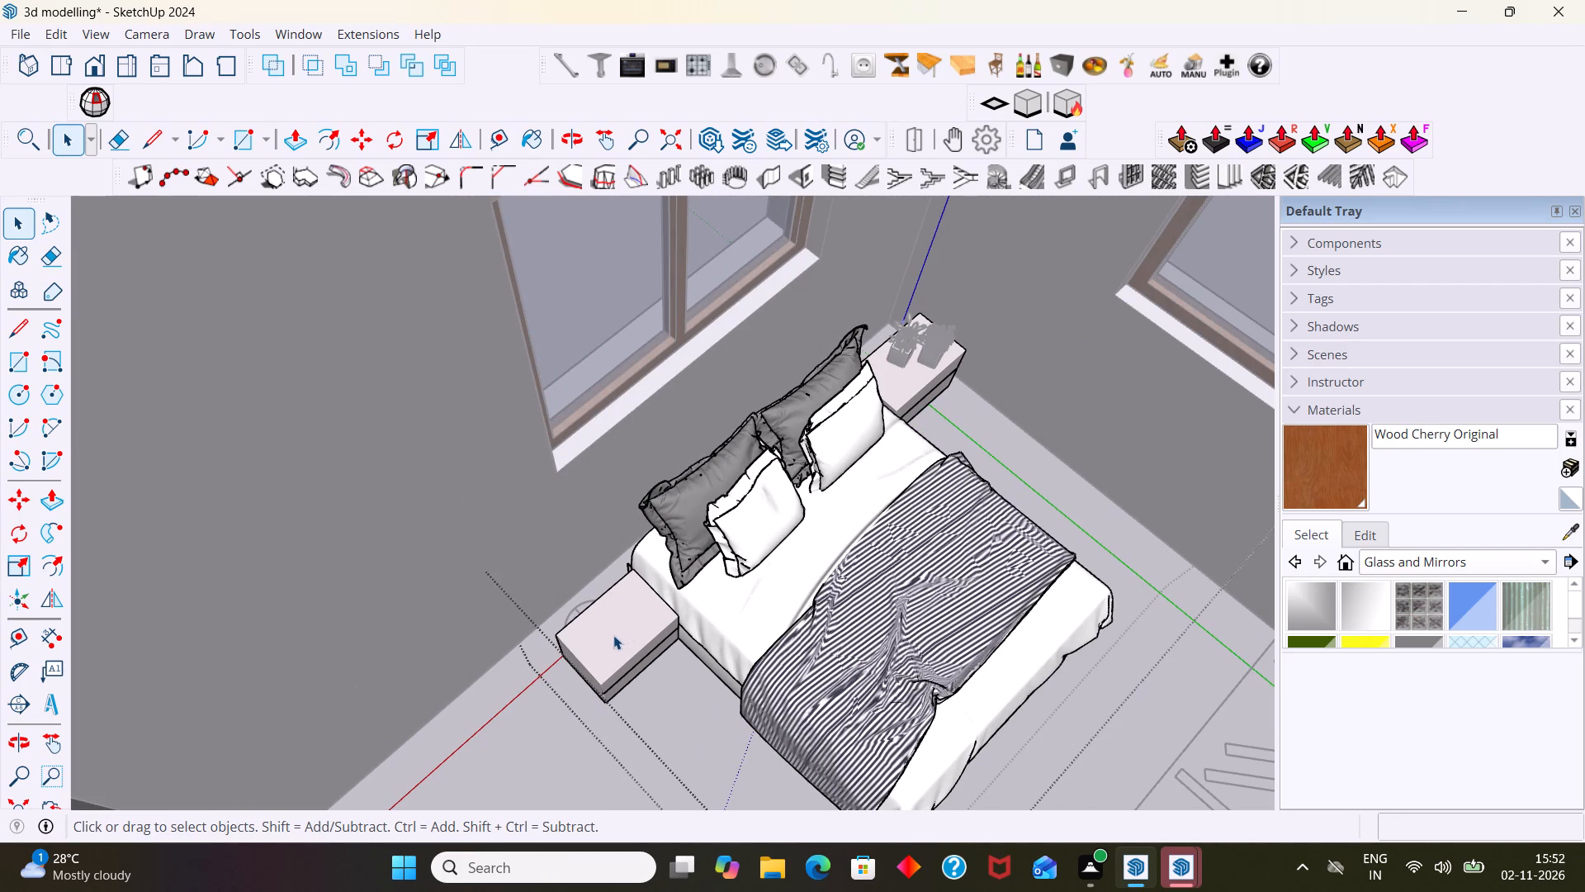
scroll(503, 509, down, 3)
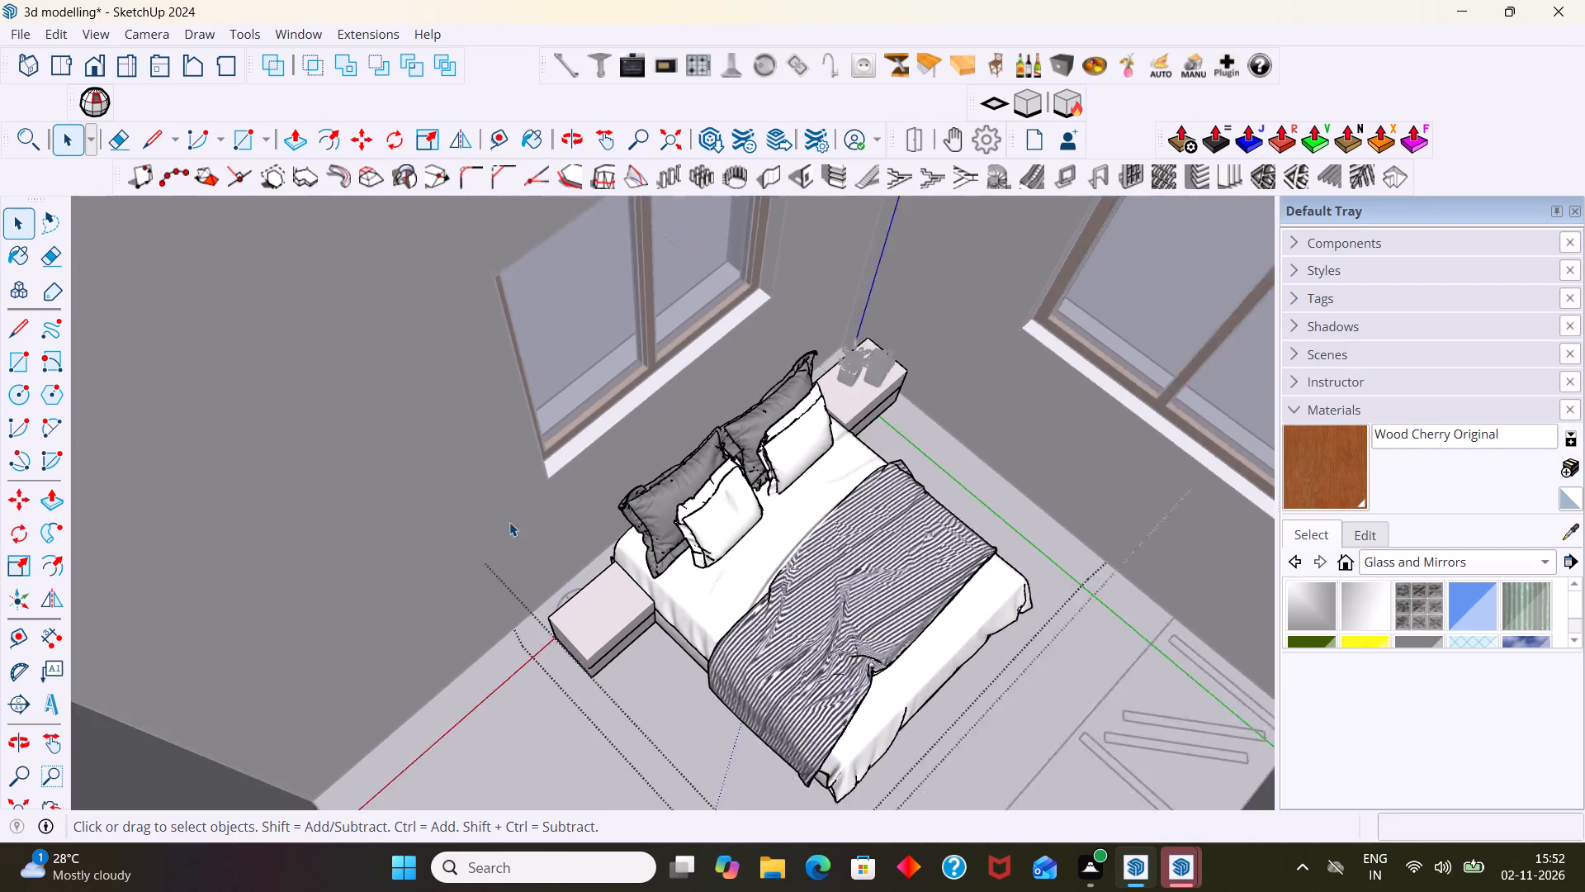
scroll(509, 522, down, 9)
click(949, 296)
Search 3D Warehouse models for "news paper".
scroll(528, 501, up, 7)
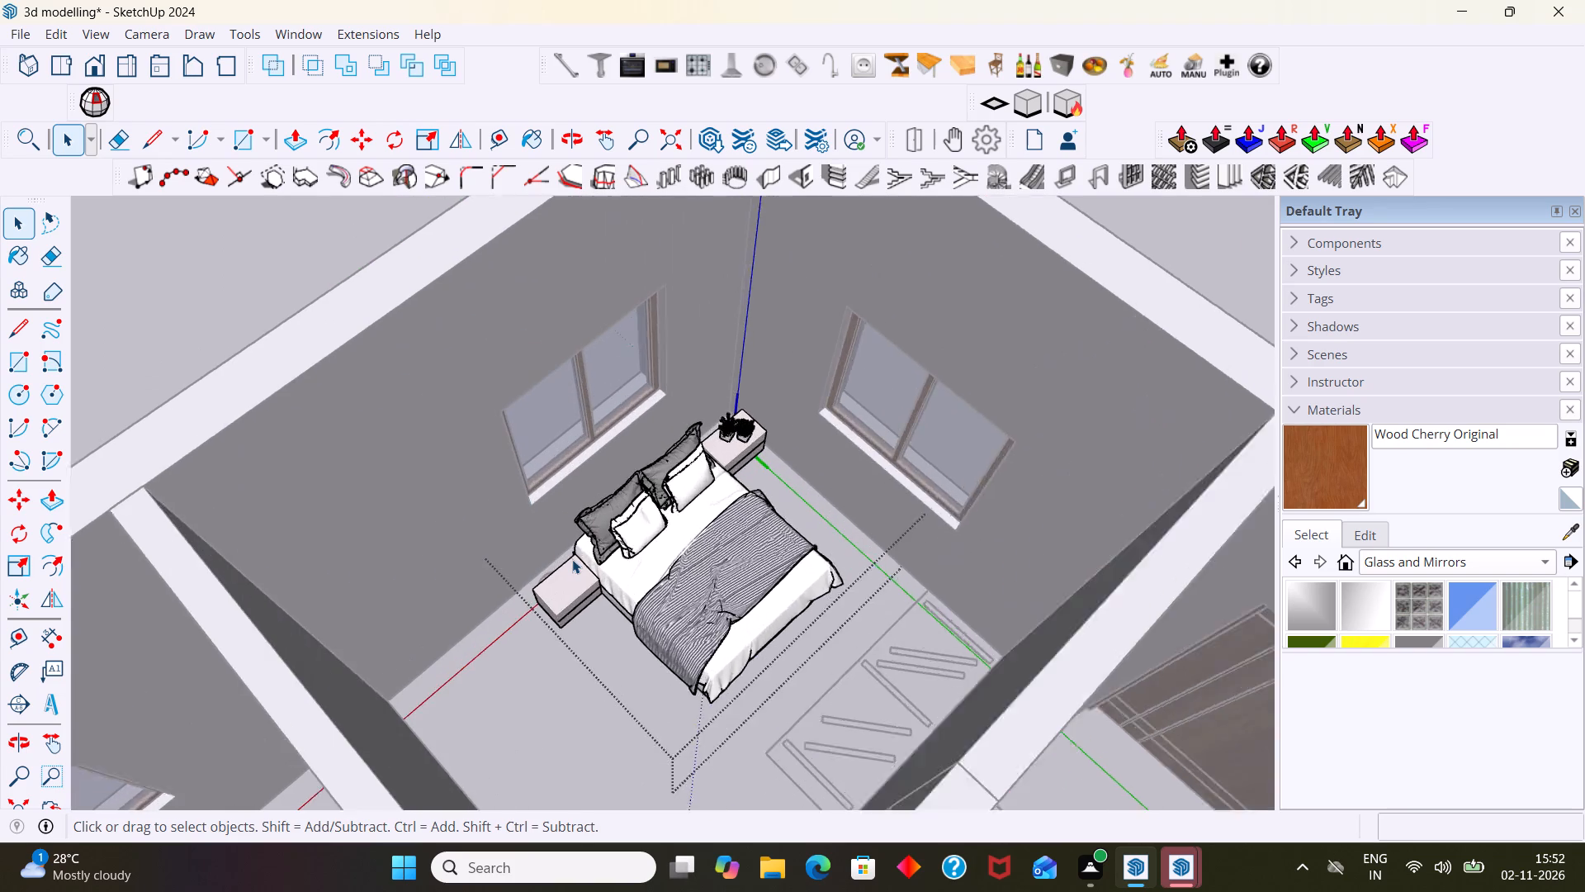
scroll(572, 559, up, 10)
middle_drag(564, 592, 527, 520)
scroll(573, 599, down, 4)
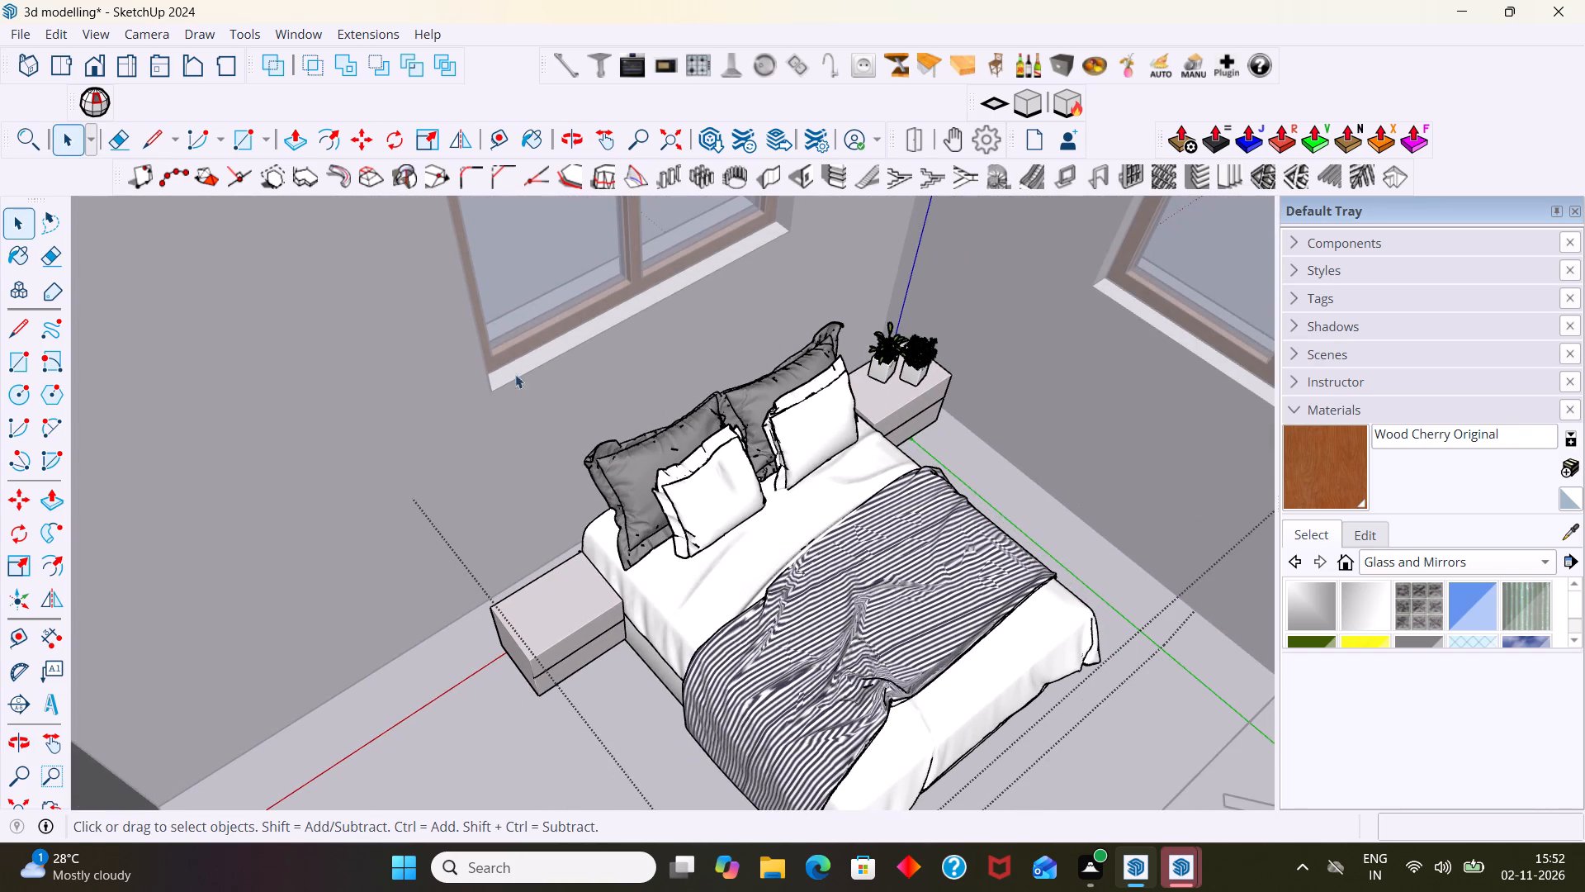
click(319, 35)
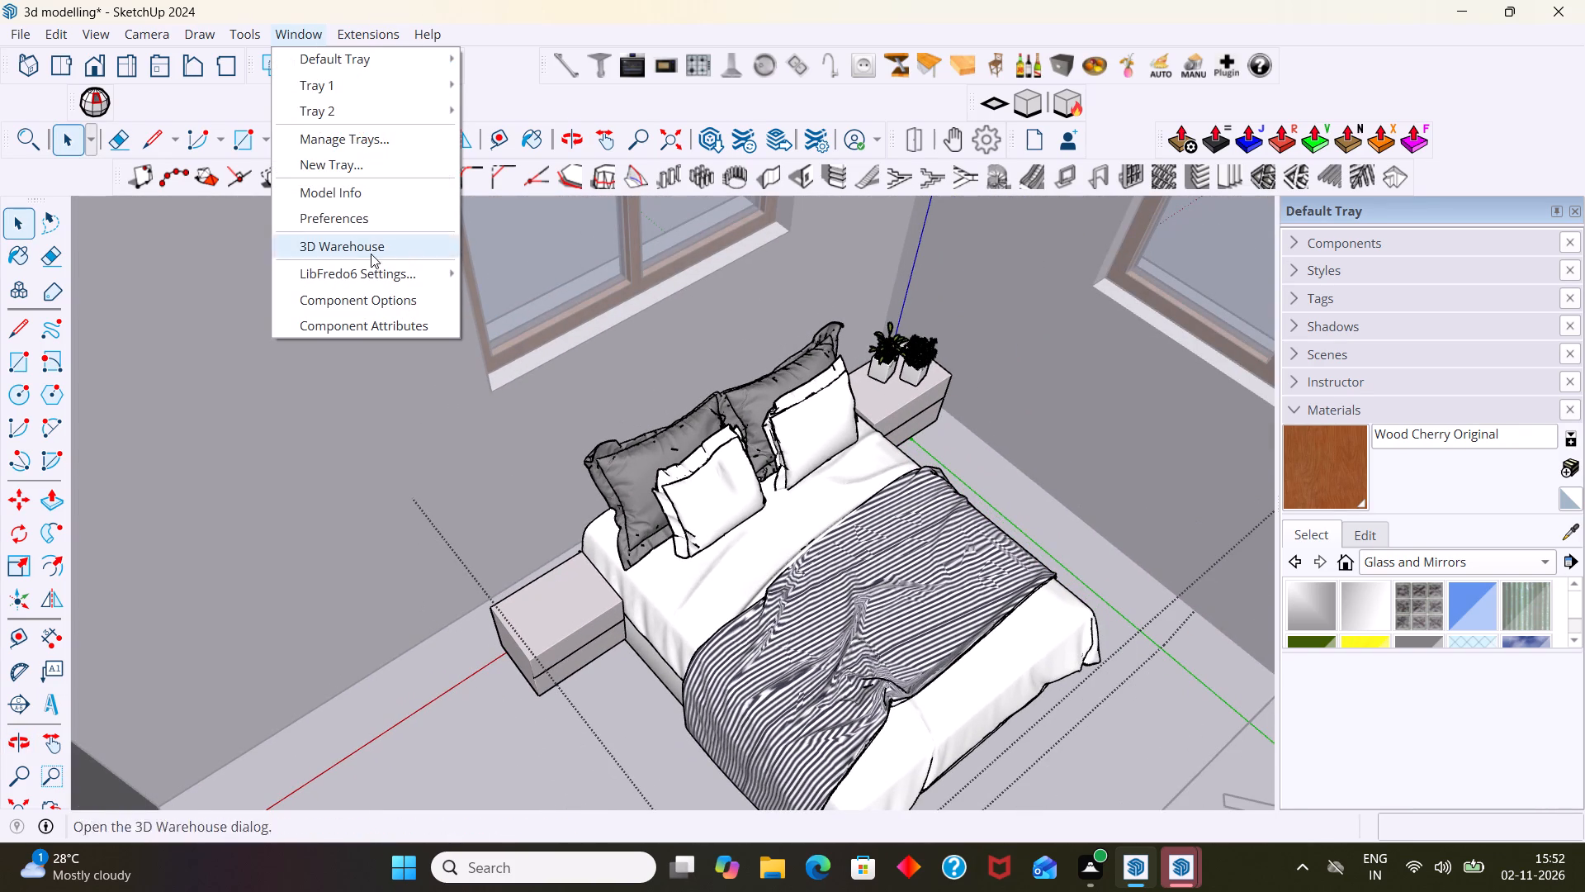
click(367, 241)
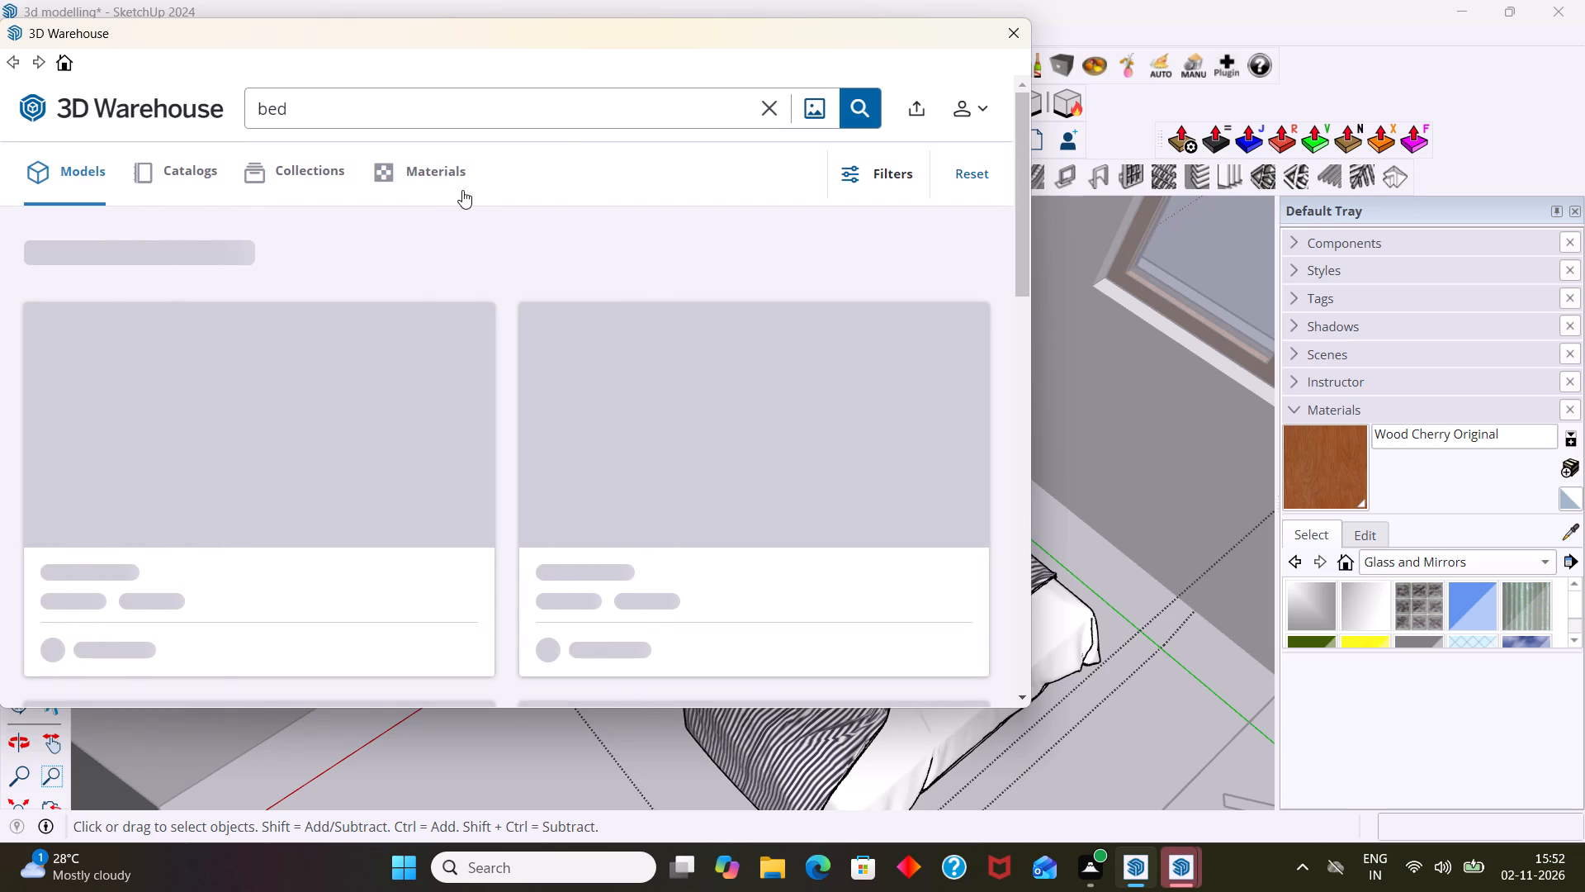
click(468, 119)
key(BackSpace)
key(BackSpace)
key(BackSpace)
key(BackSpace)
key(BackSpace)
key(BackSpace)
key(BackSpace)
key(BackSpace)
key(BackSpace)
text(newa)
key(BackSpace)
text(s)
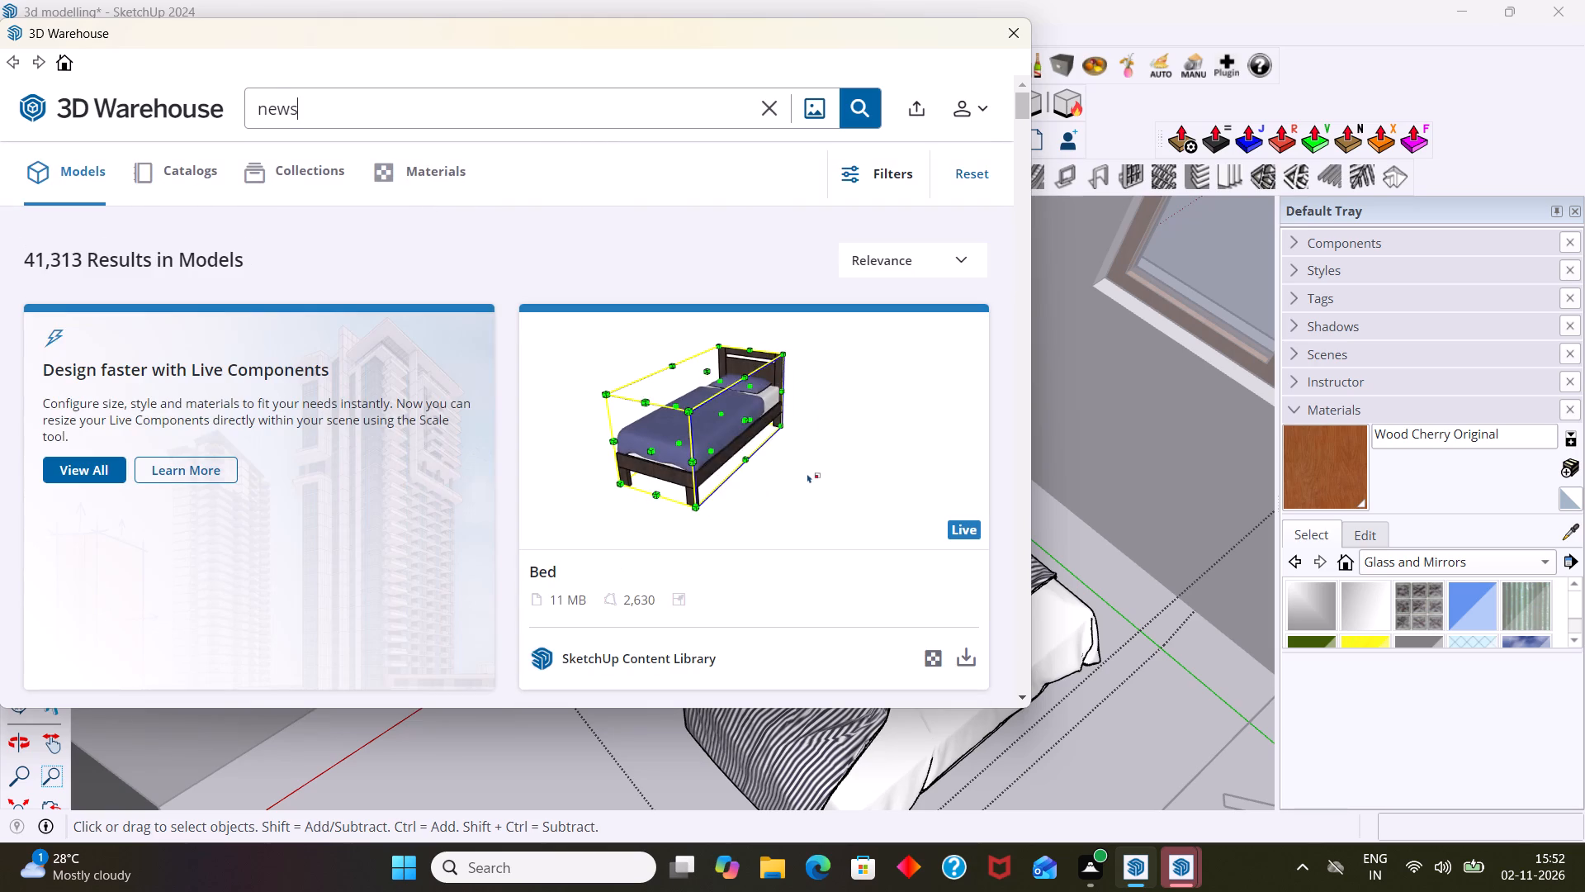
key(space)
text(paper)
click(852, 109)
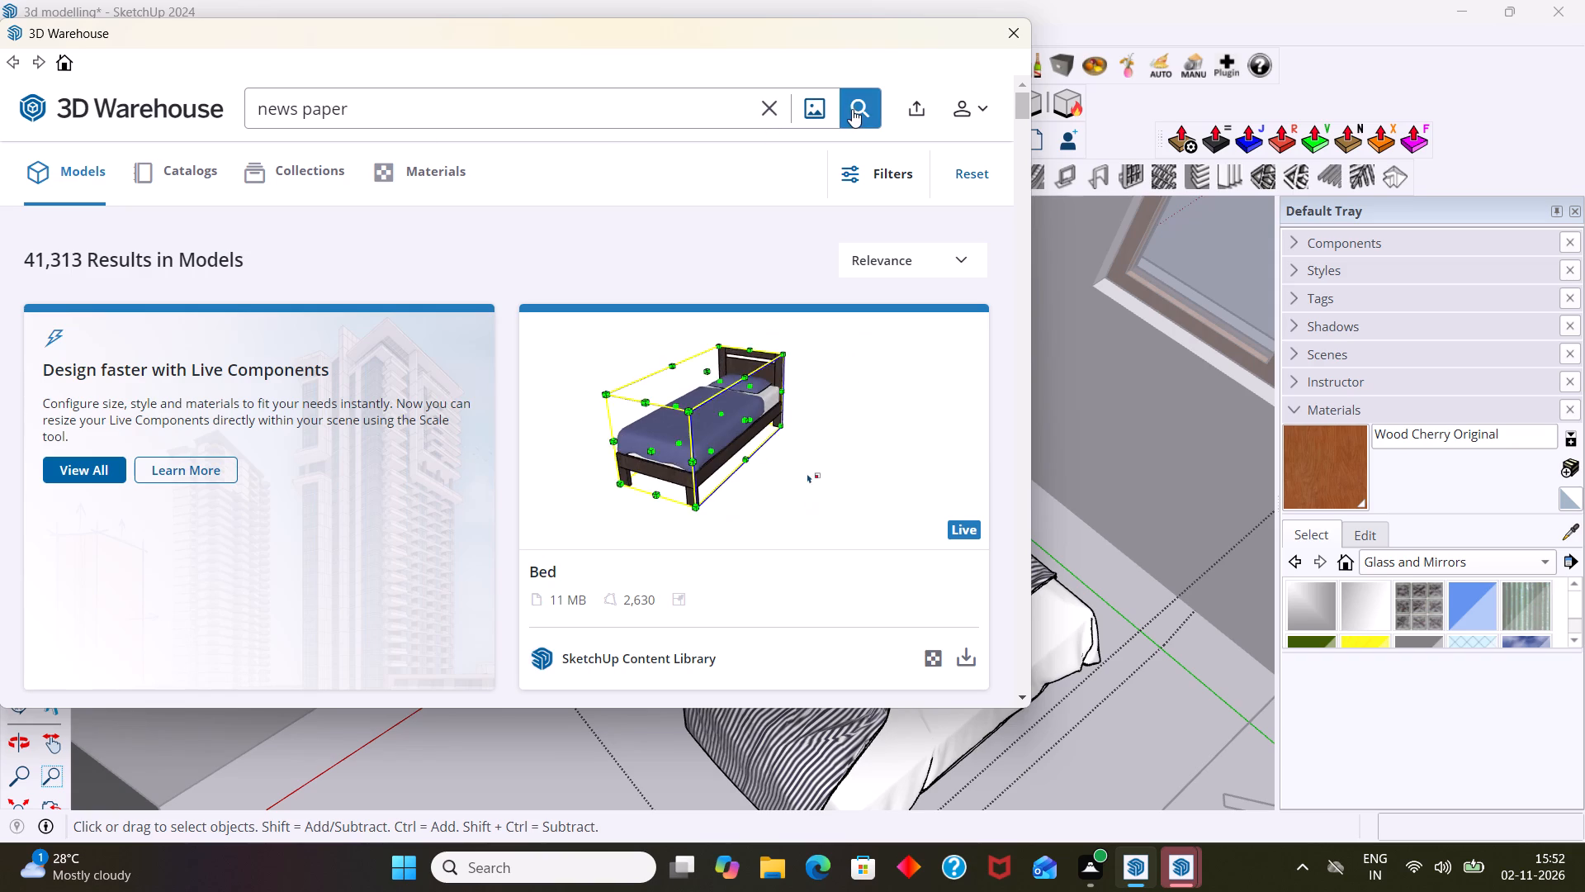
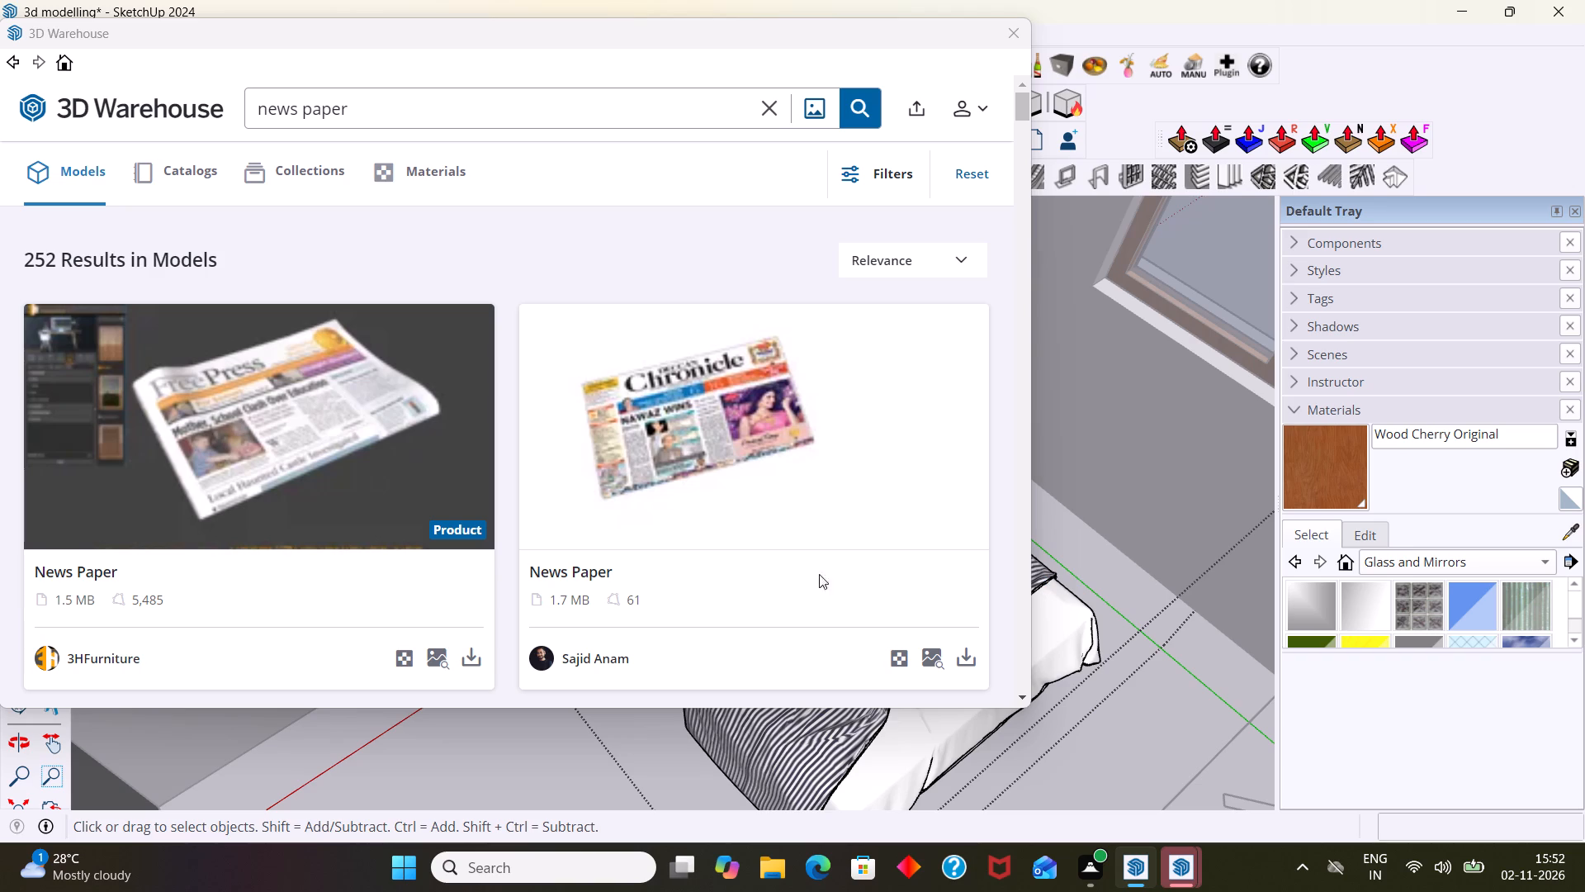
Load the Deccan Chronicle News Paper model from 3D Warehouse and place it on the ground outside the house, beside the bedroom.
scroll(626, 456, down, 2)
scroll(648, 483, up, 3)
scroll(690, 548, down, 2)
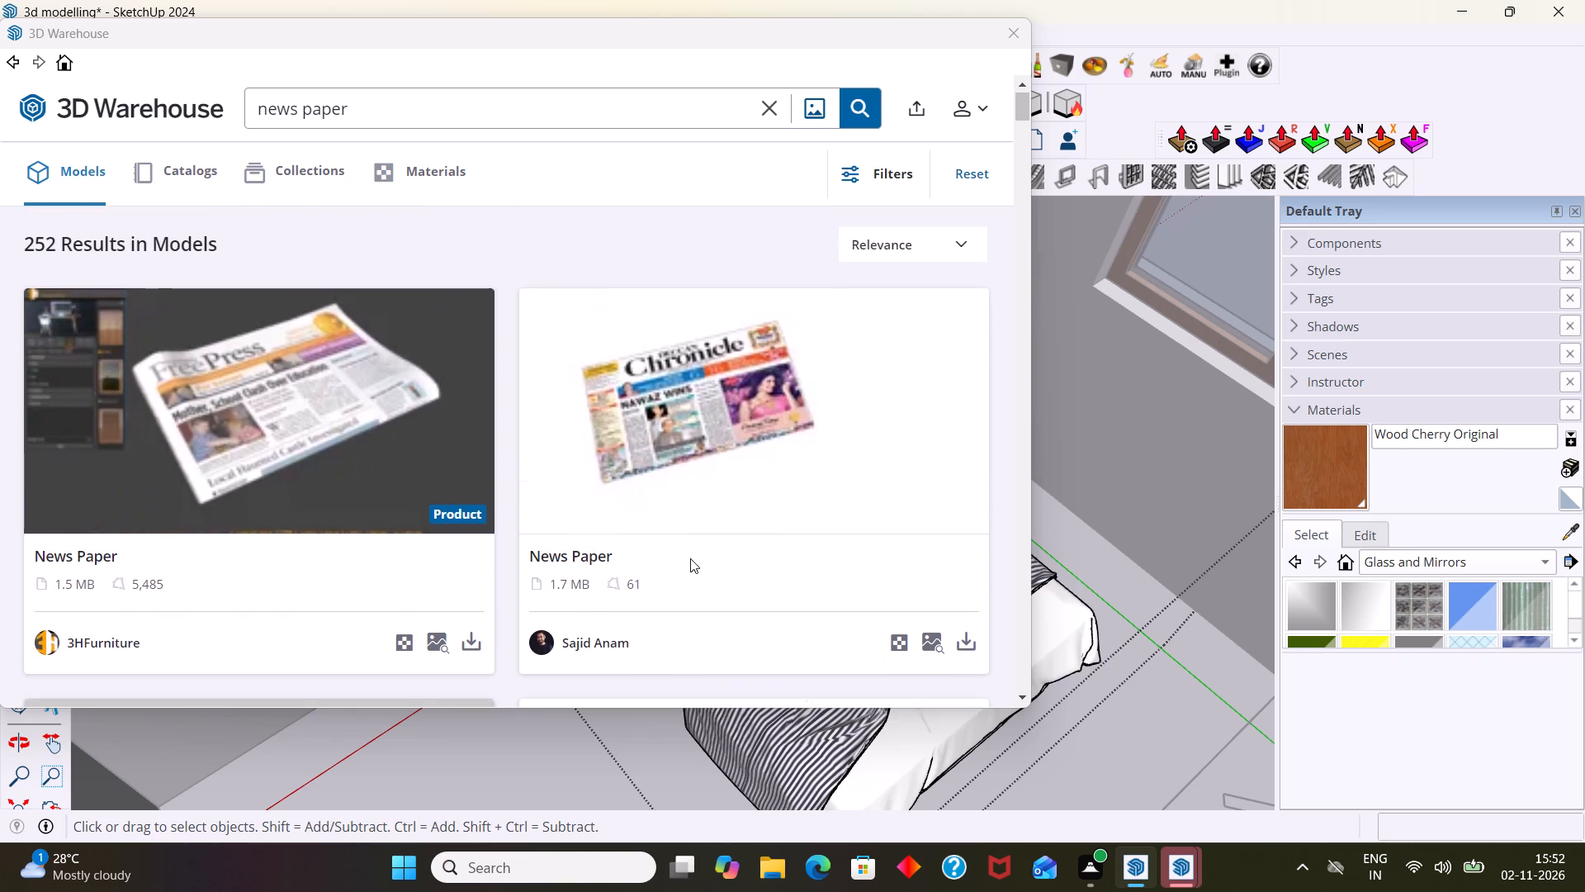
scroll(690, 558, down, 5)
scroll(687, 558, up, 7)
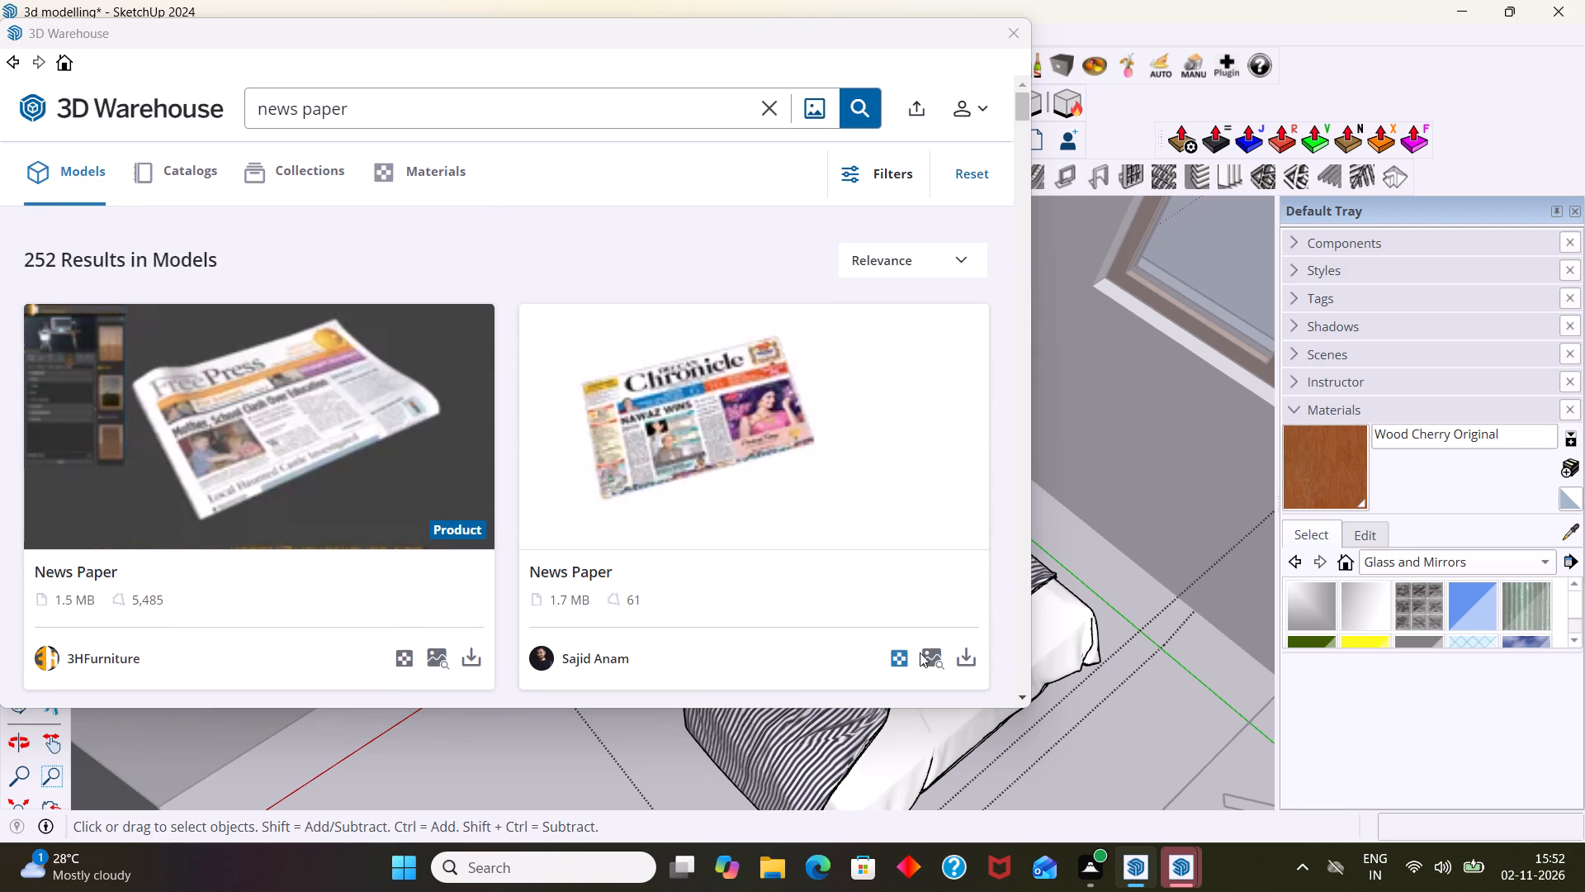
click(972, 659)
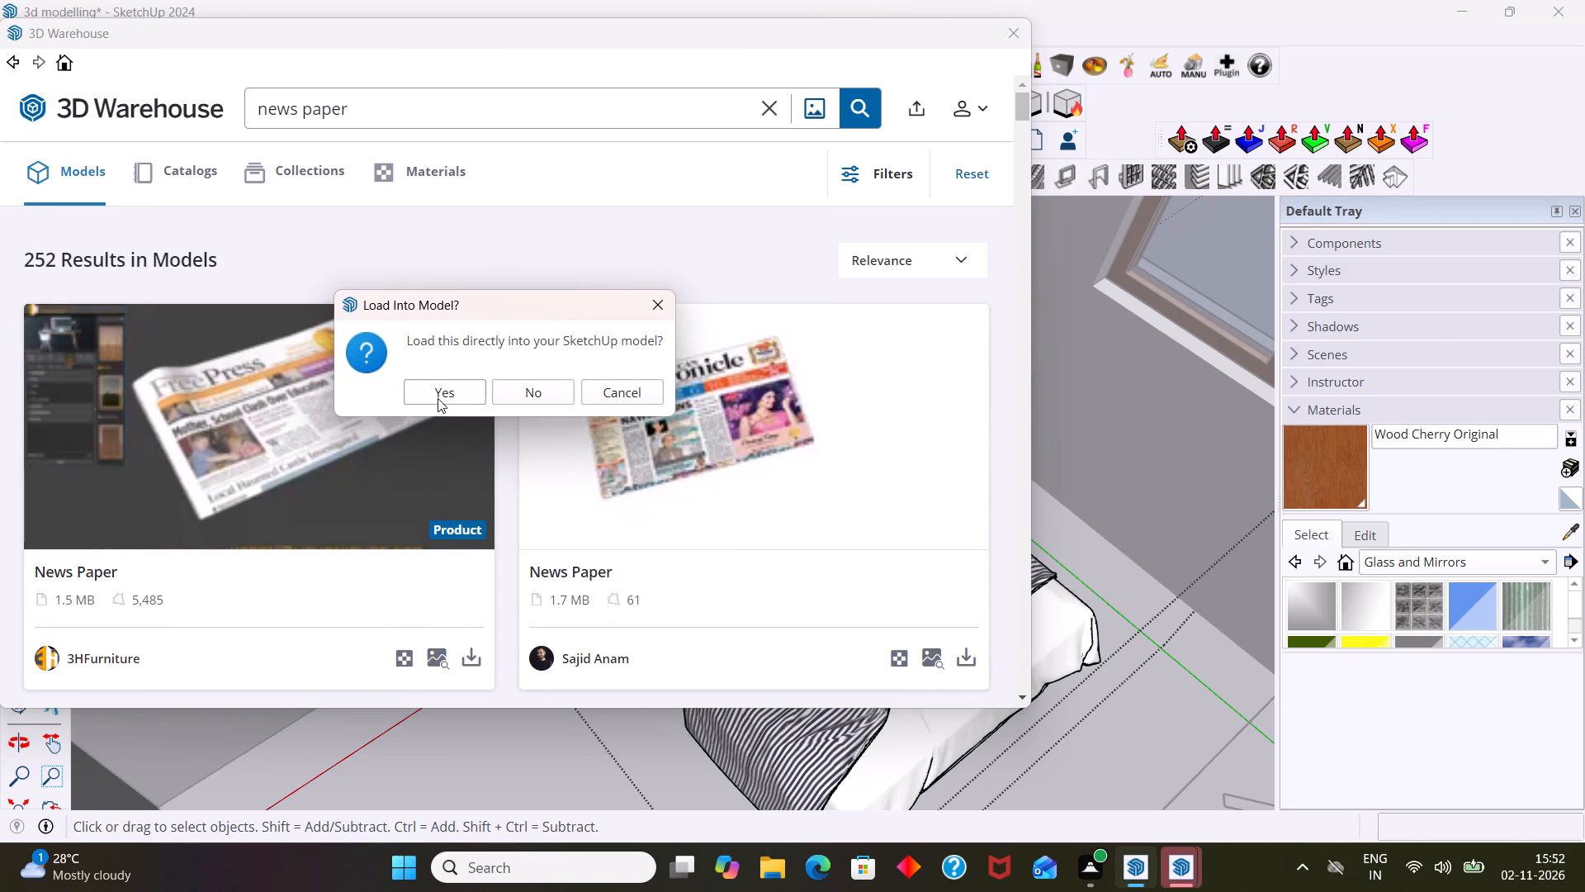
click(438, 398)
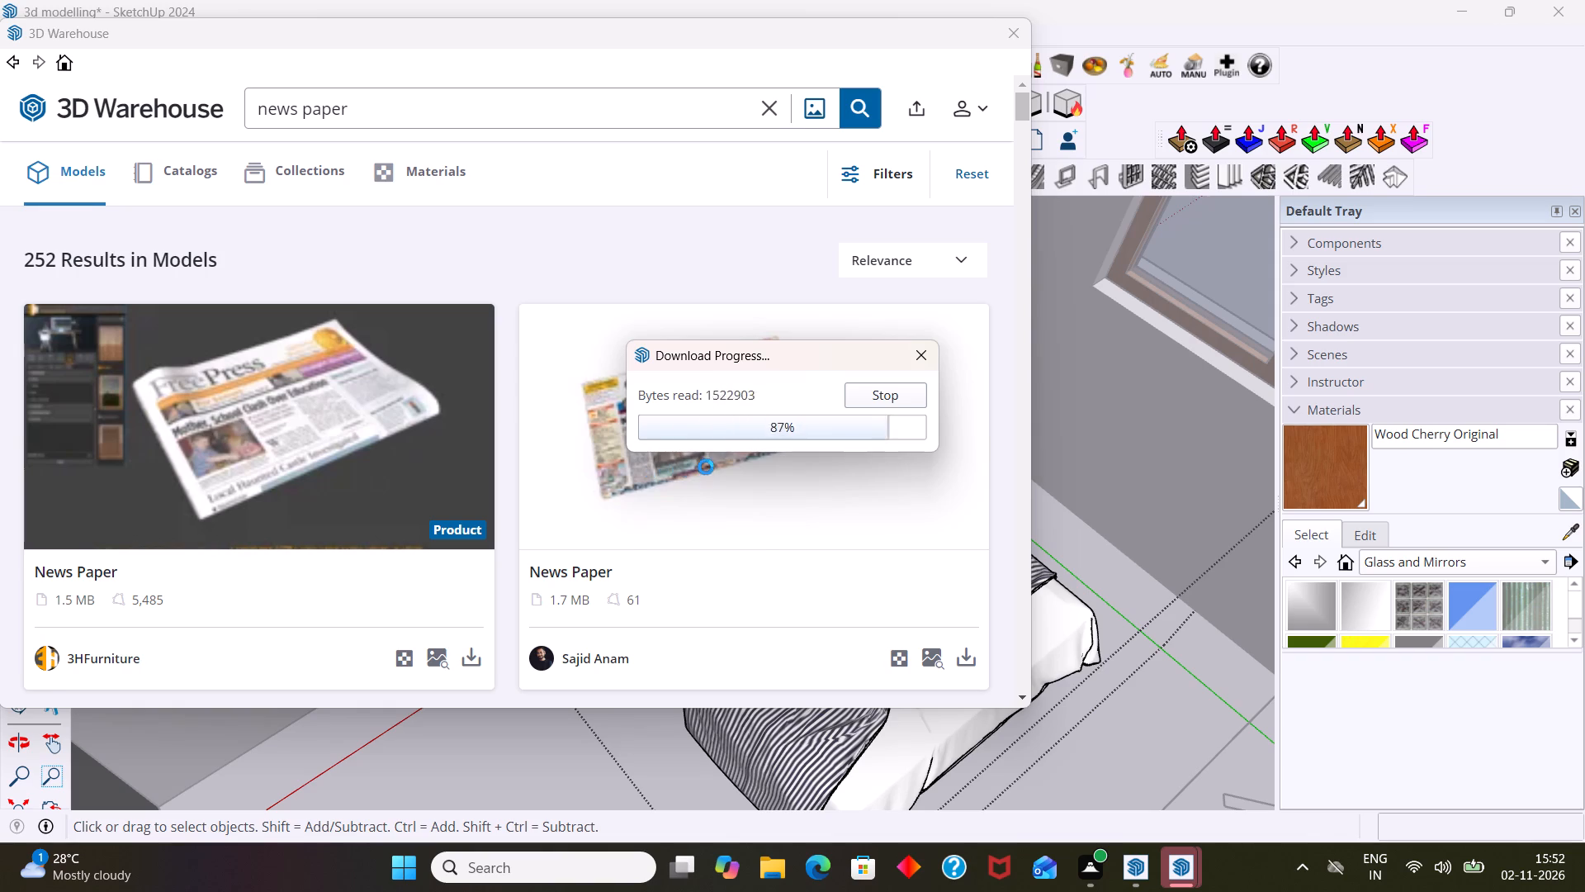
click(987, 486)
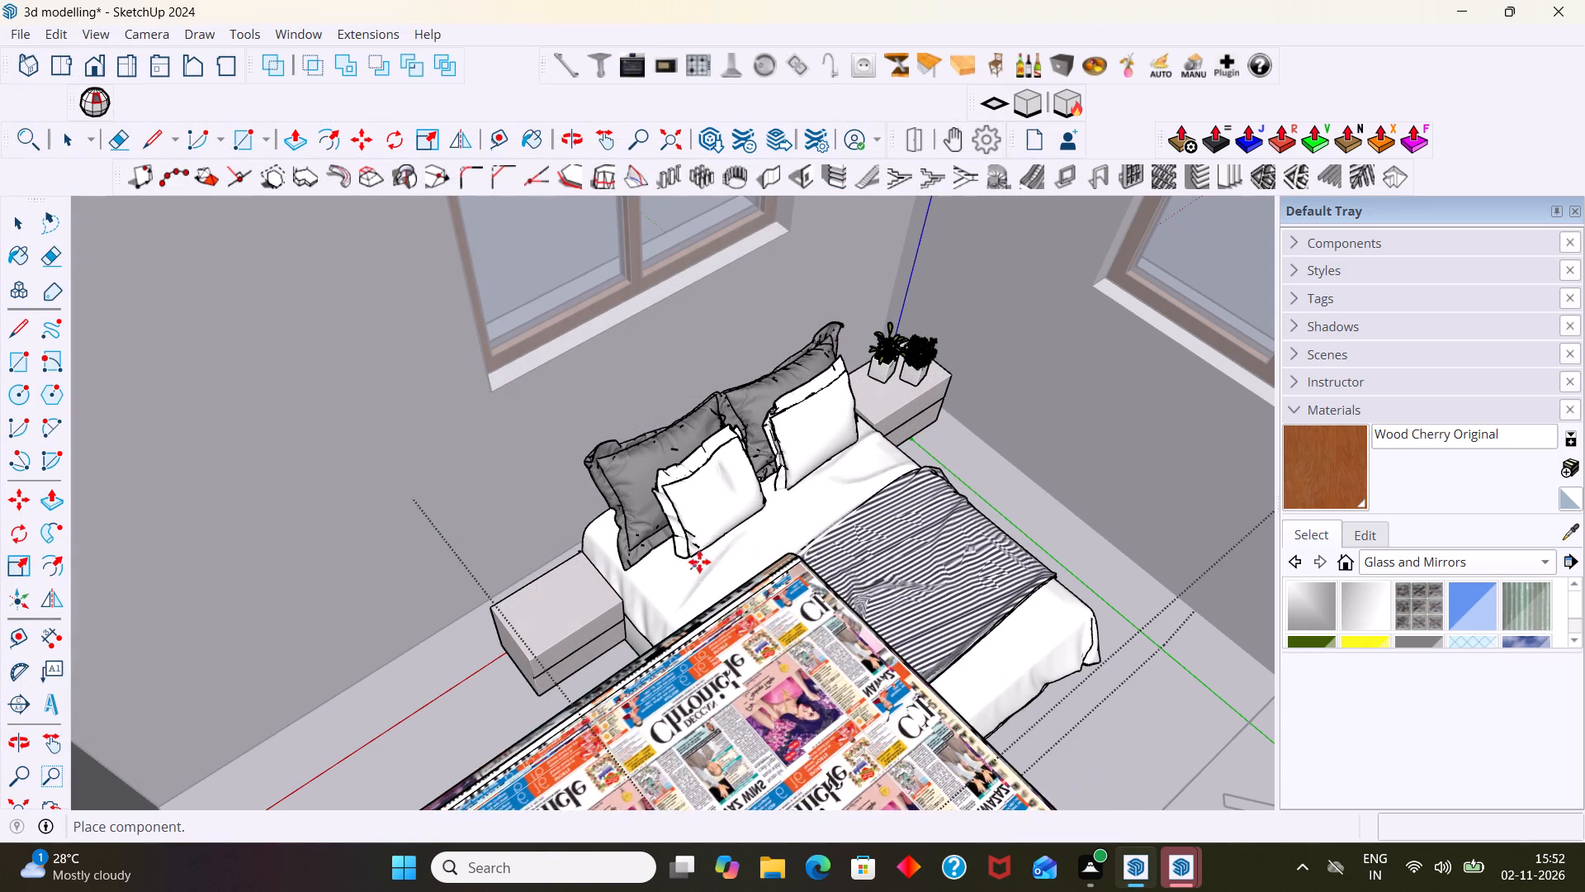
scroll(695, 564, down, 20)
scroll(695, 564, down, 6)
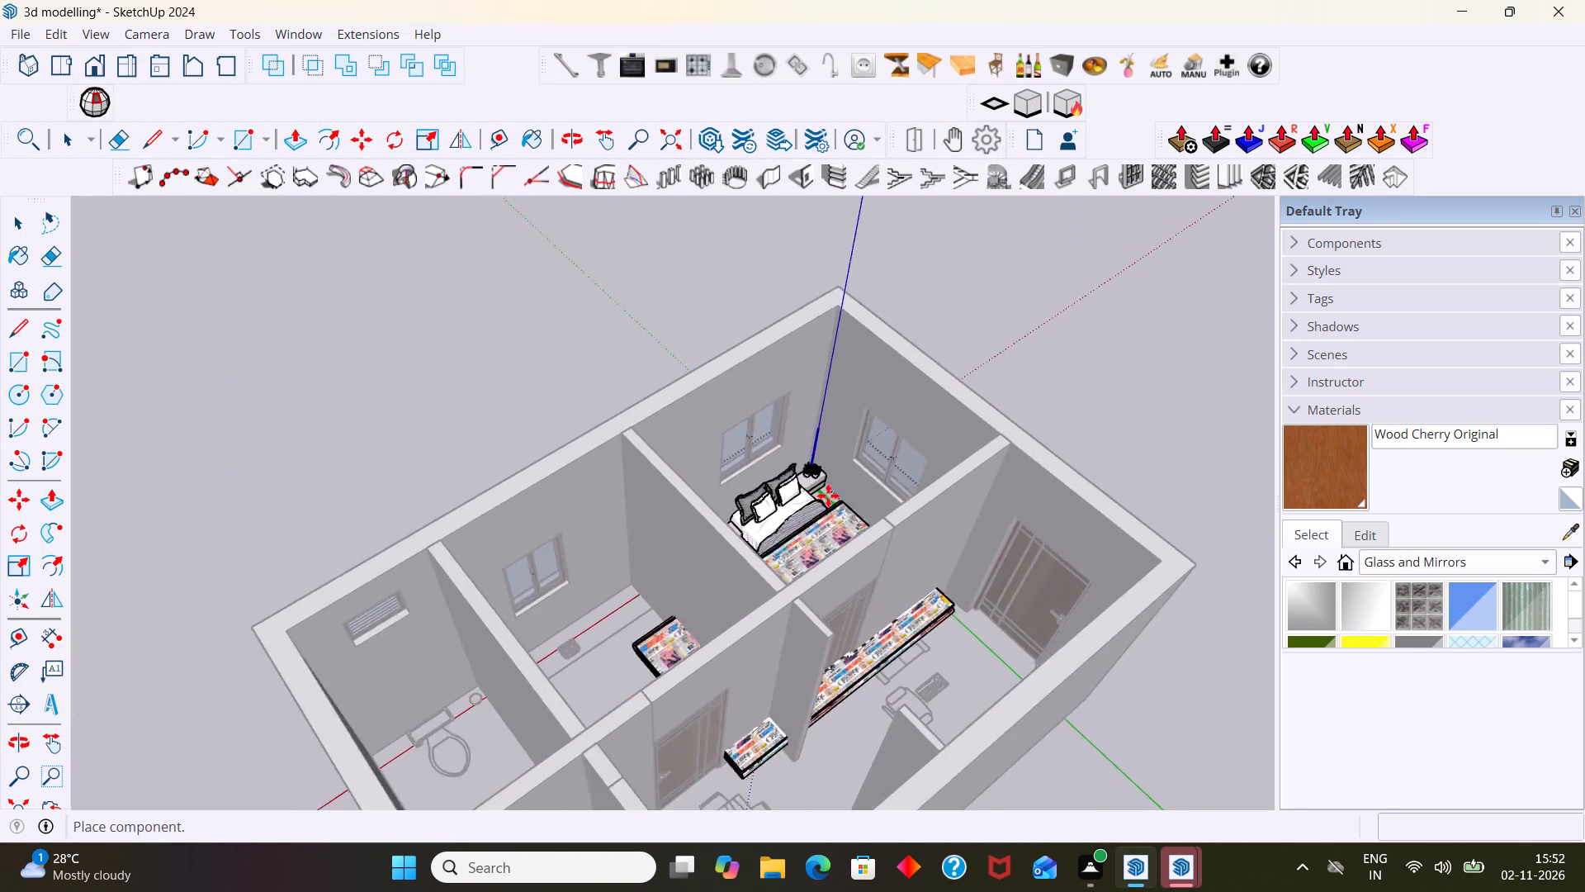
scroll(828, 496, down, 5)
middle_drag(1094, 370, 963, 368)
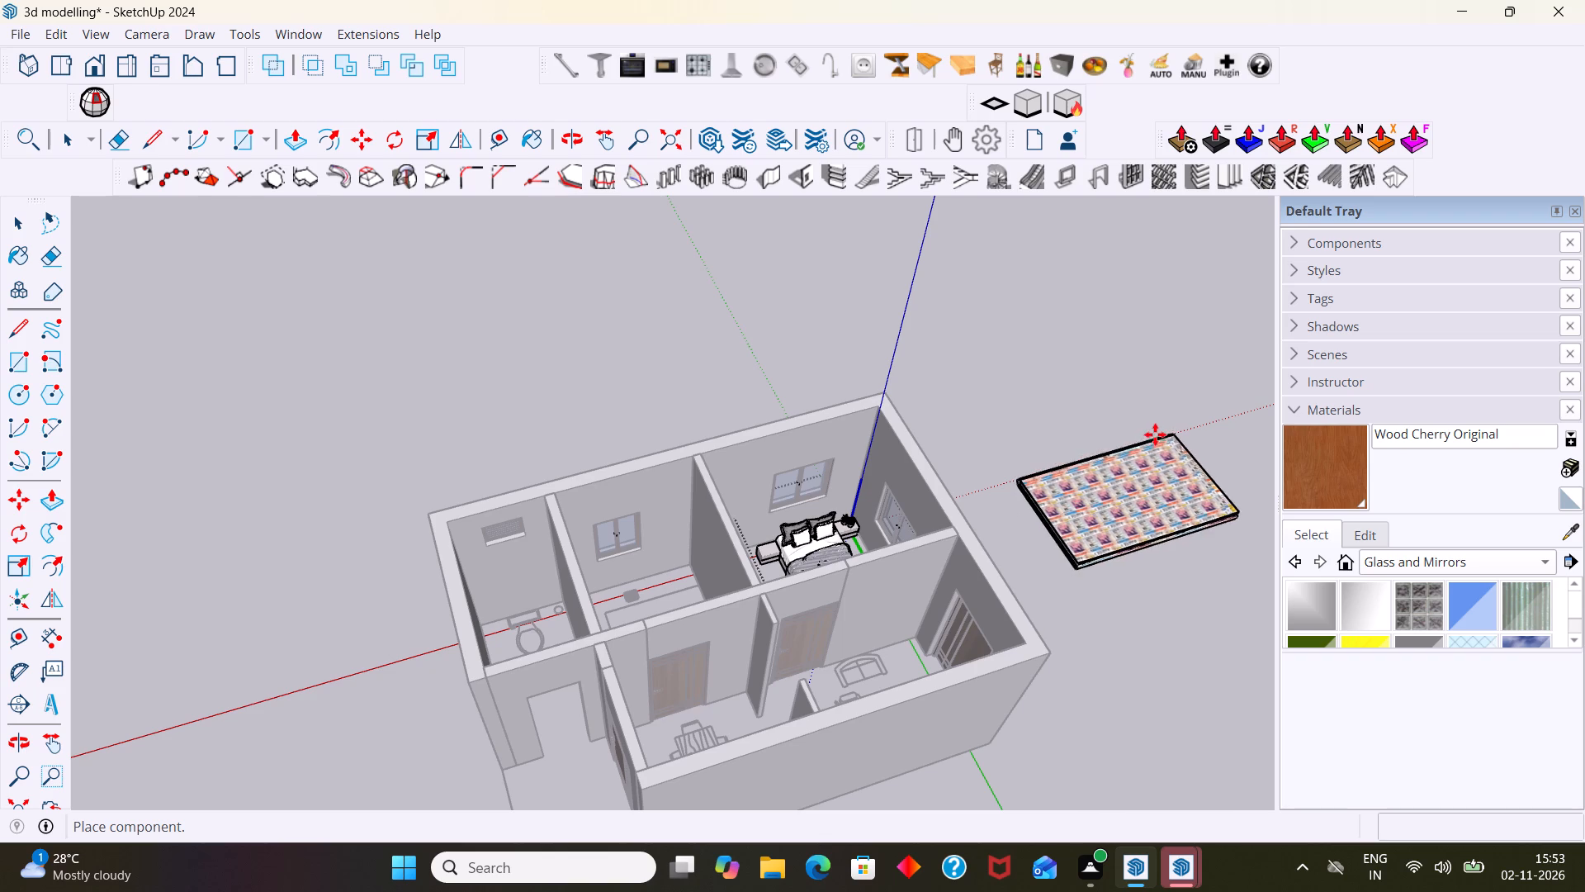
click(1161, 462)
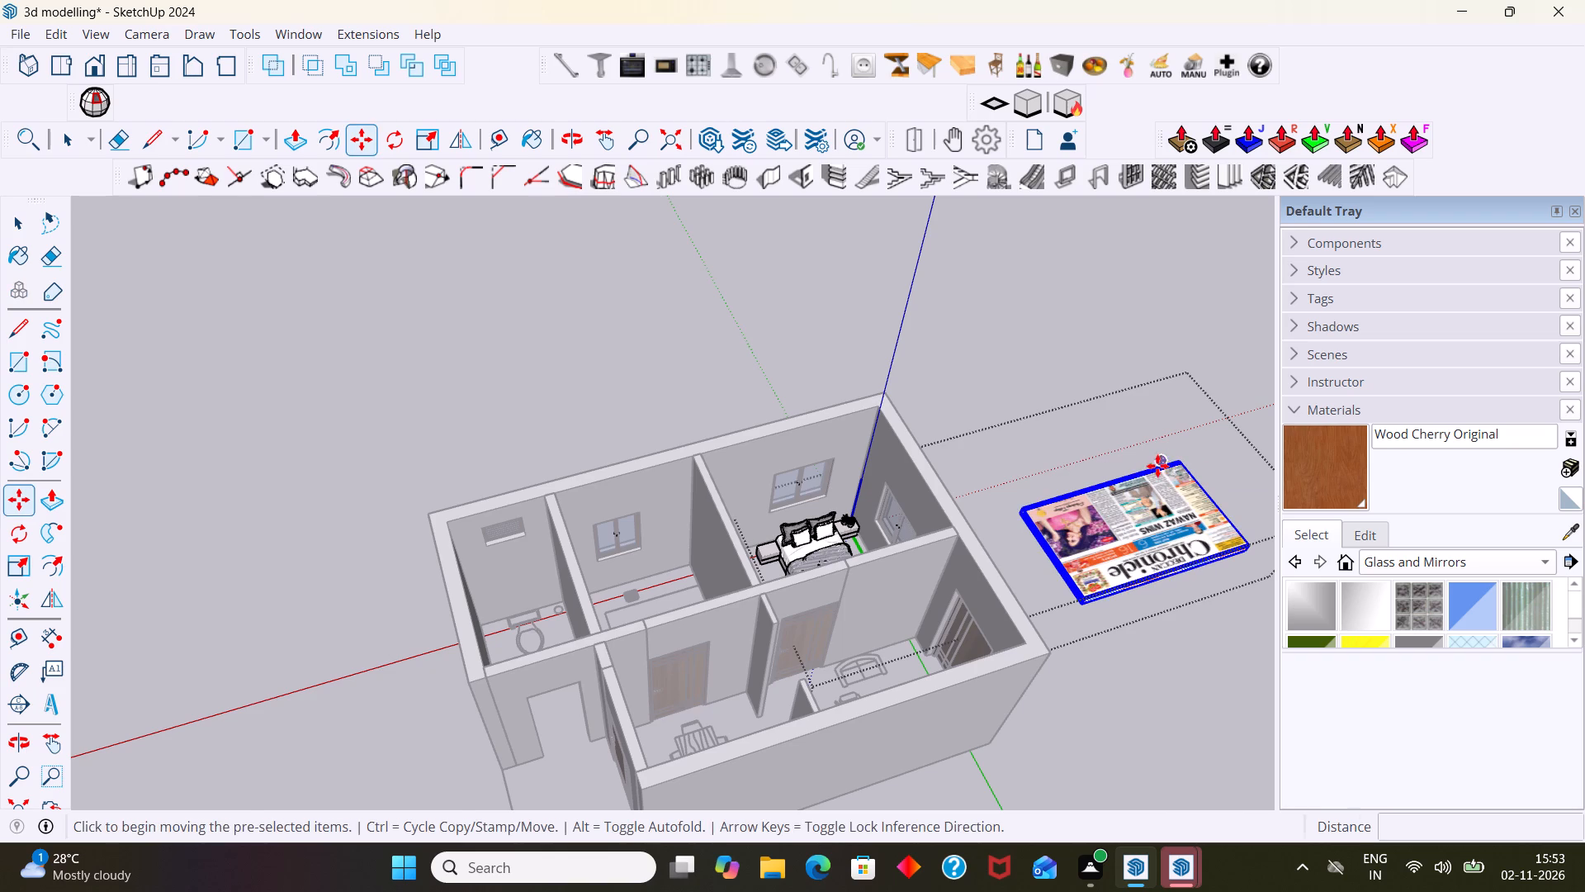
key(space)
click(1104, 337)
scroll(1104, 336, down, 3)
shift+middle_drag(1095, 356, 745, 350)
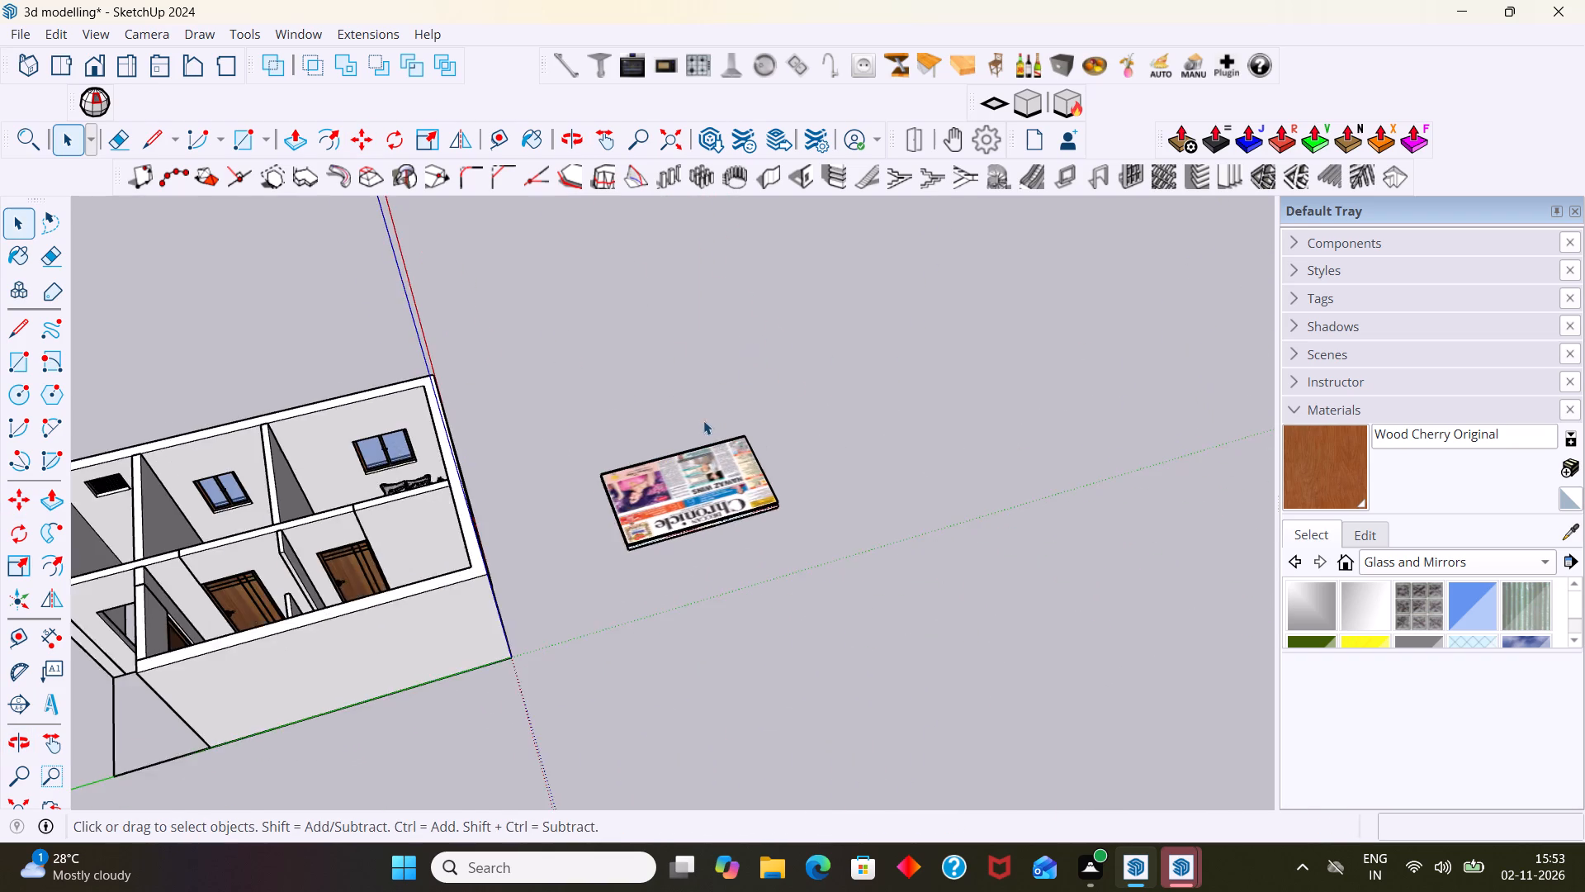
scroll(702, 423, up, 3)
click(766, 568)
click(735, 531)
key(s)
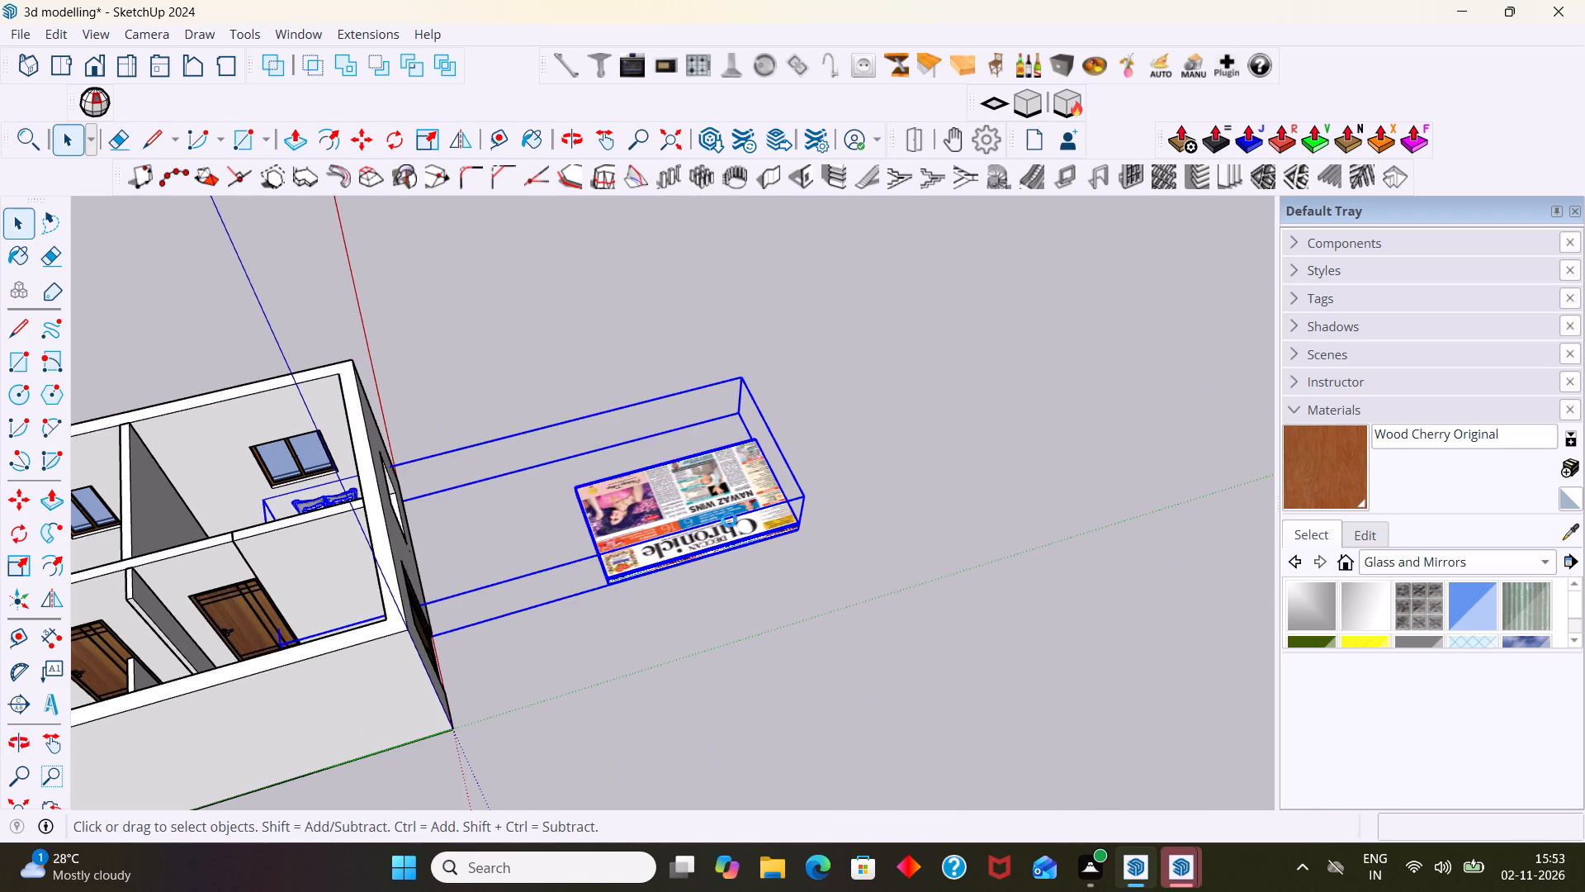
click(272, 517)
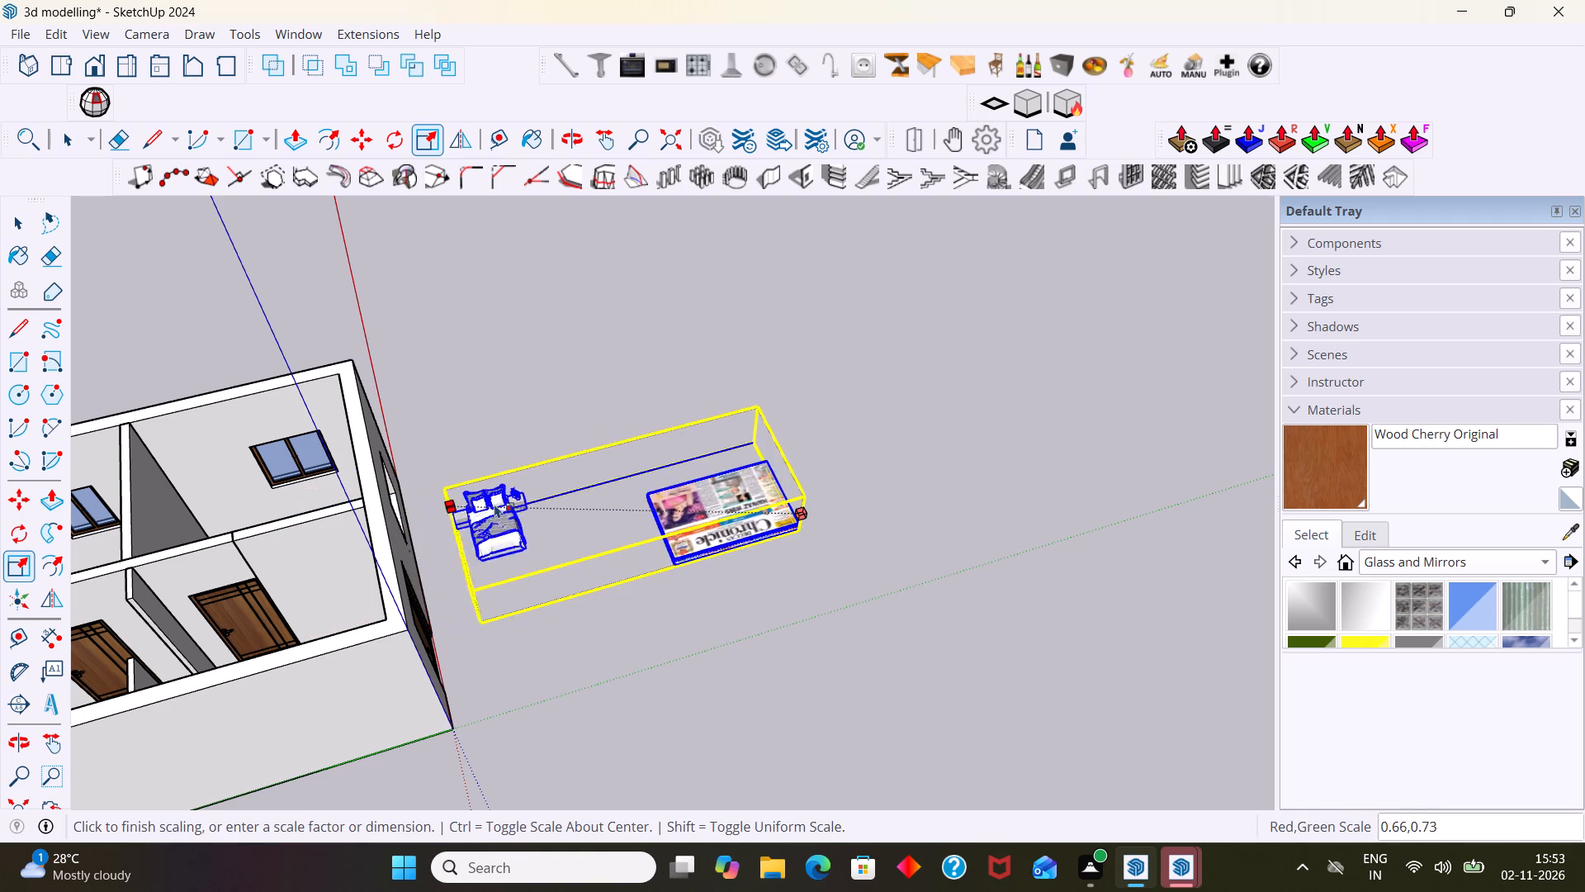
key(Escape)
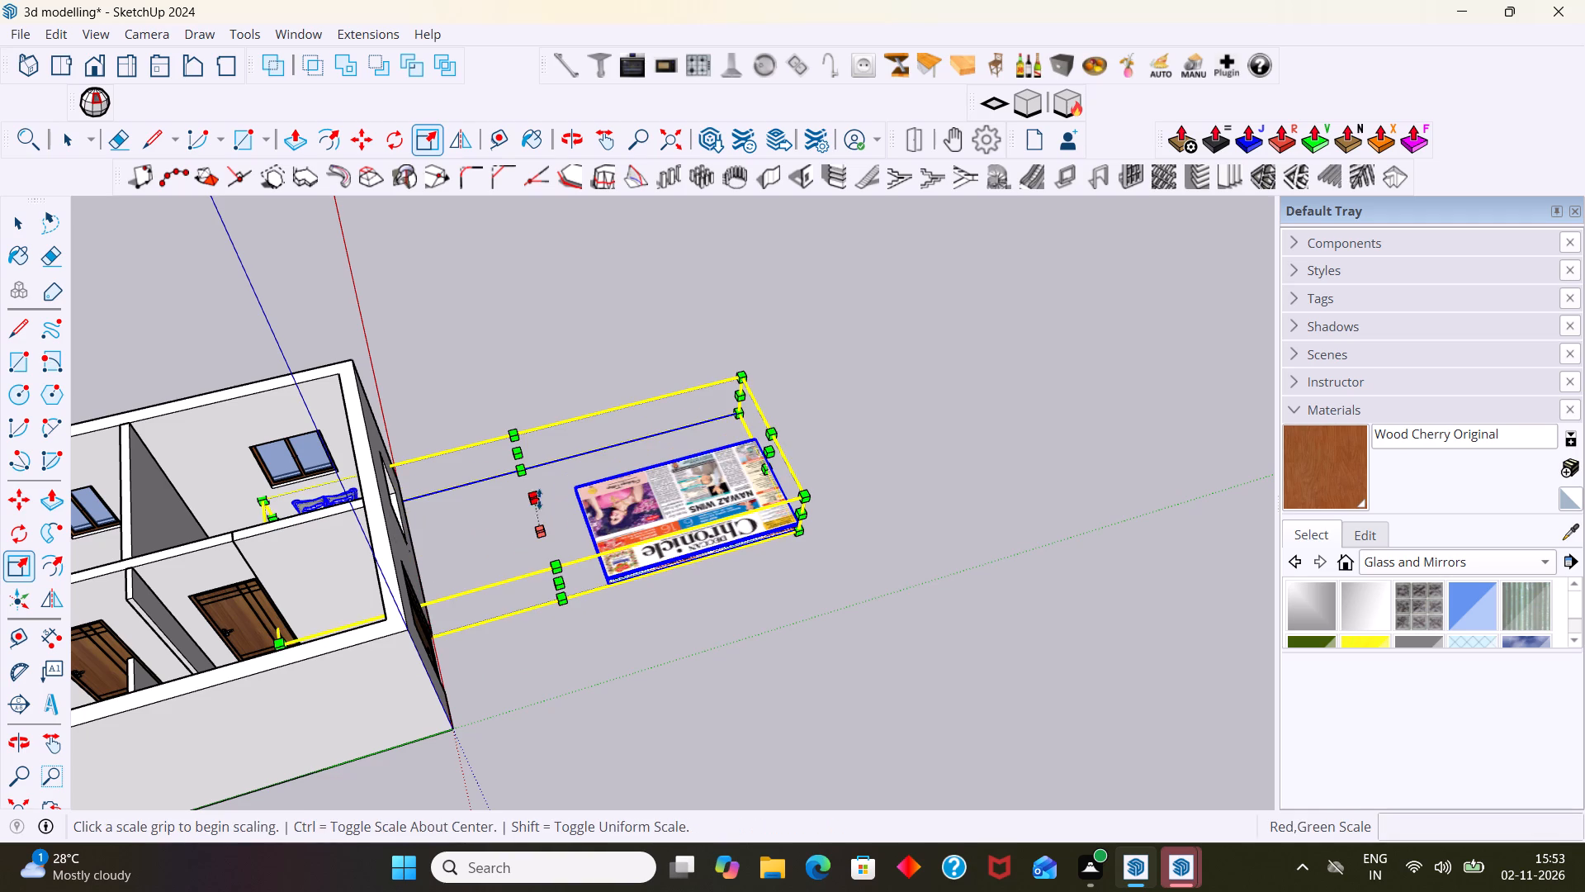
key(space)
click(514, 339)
Undo the newspaper placement and the earlier magazine deletion, and leave the bed model's editing context.
middle_drag(360, 522, 367, 705)
scroll(390, 540, up, 3)
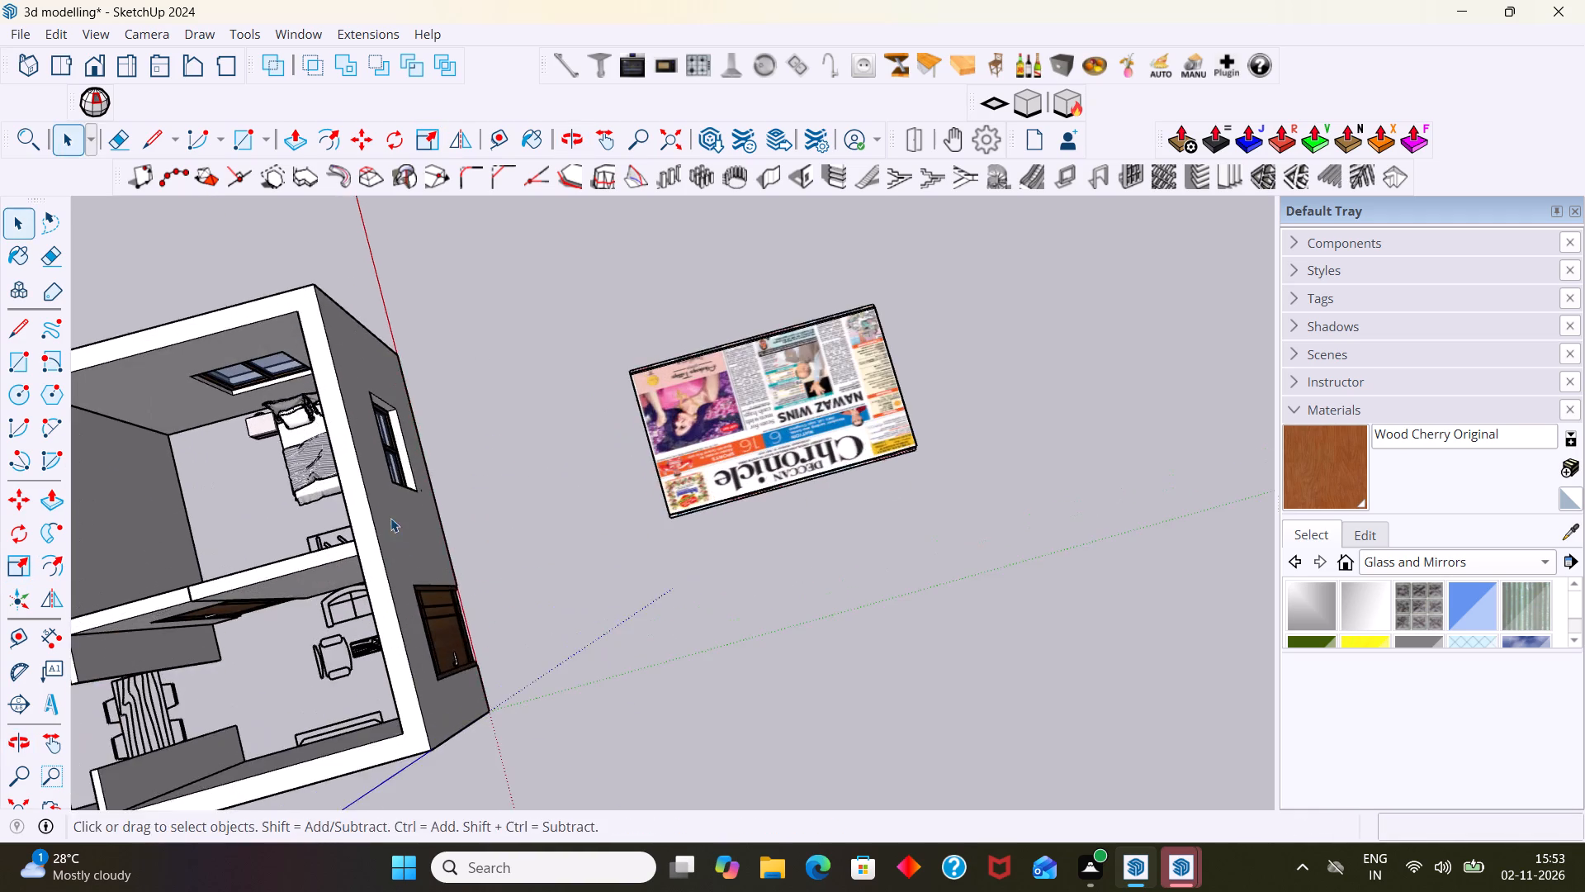
middle_drag(384, 518, 523, 317)
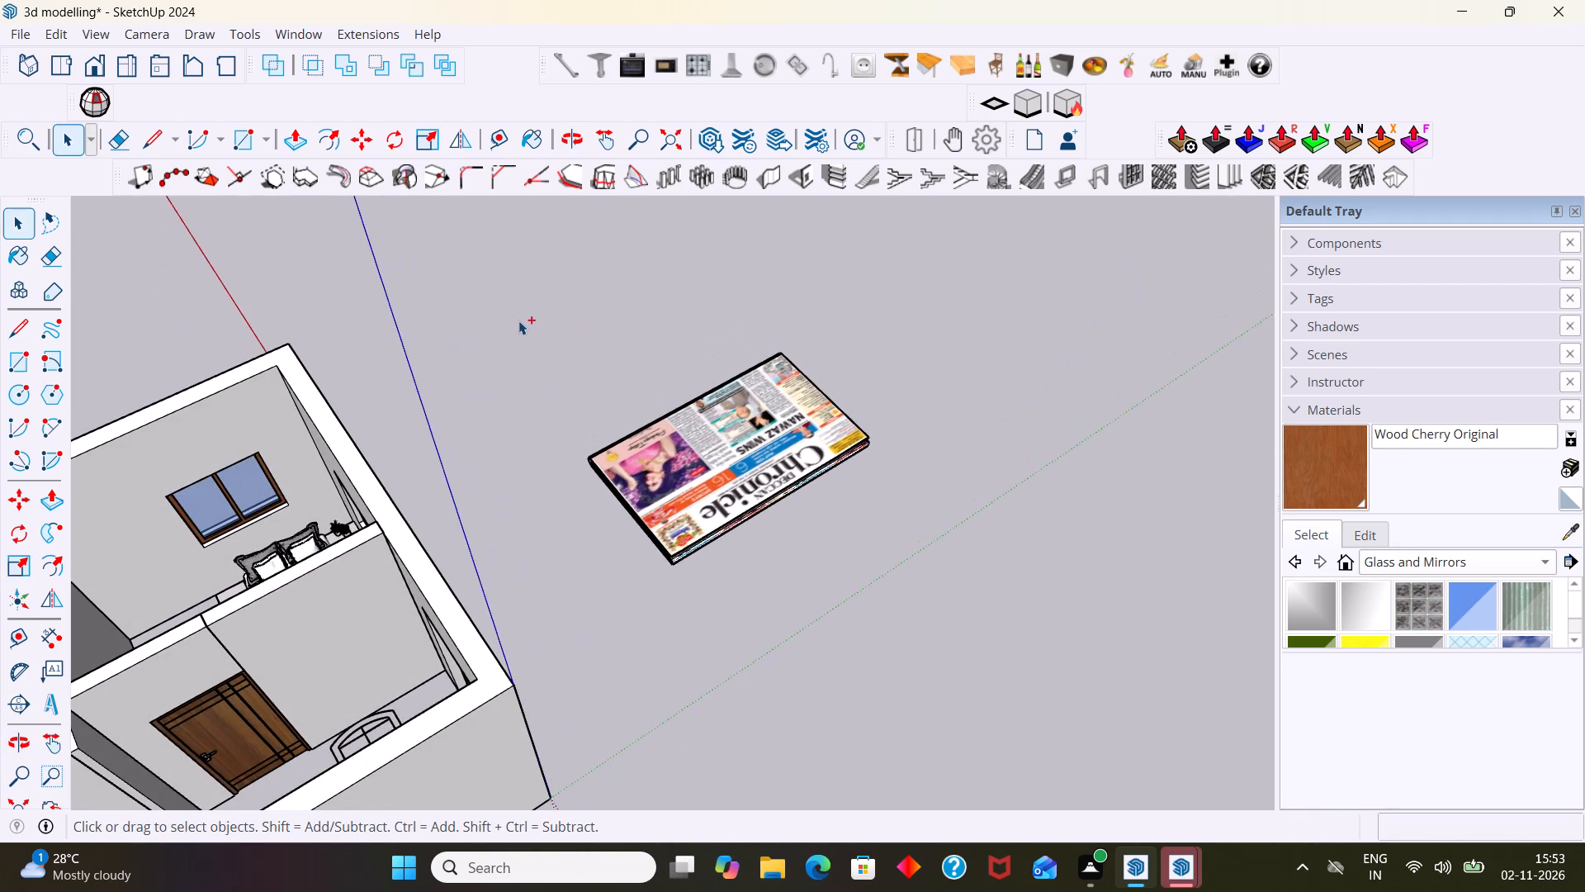
key(ctrl+z)
key(ctrl+z)
key(ctrl+z)
key(ctrl+z)
key(ctrl+z)
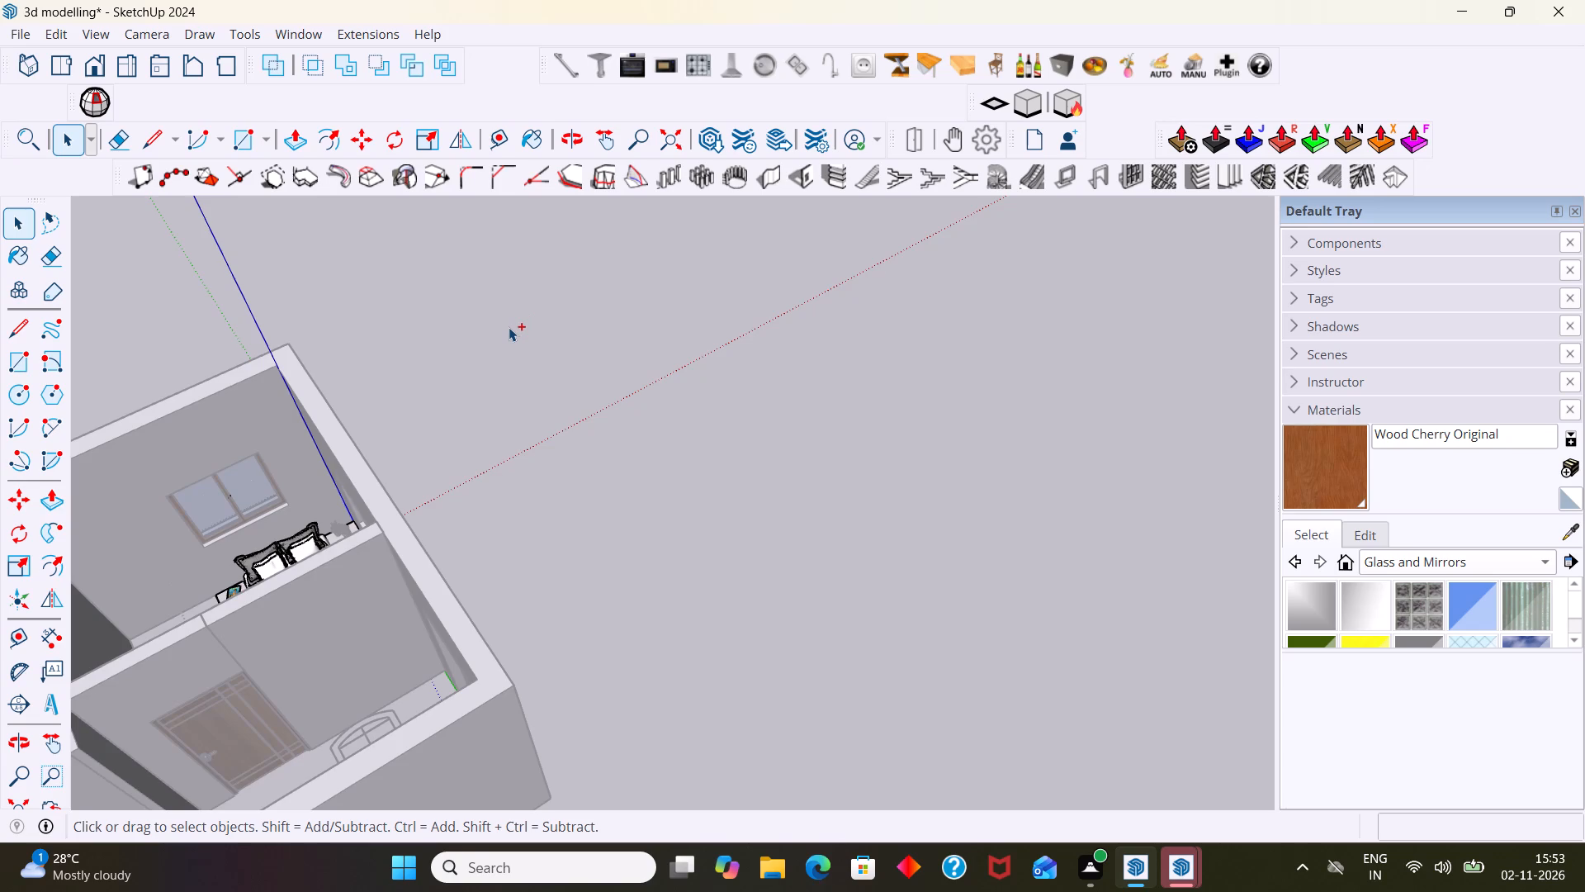
key(ctrl+z)
click(457, 358)
Examine the bed and both nightstands in the bedroom, and the whole house from above.
scroll(346, 524, up, 3)
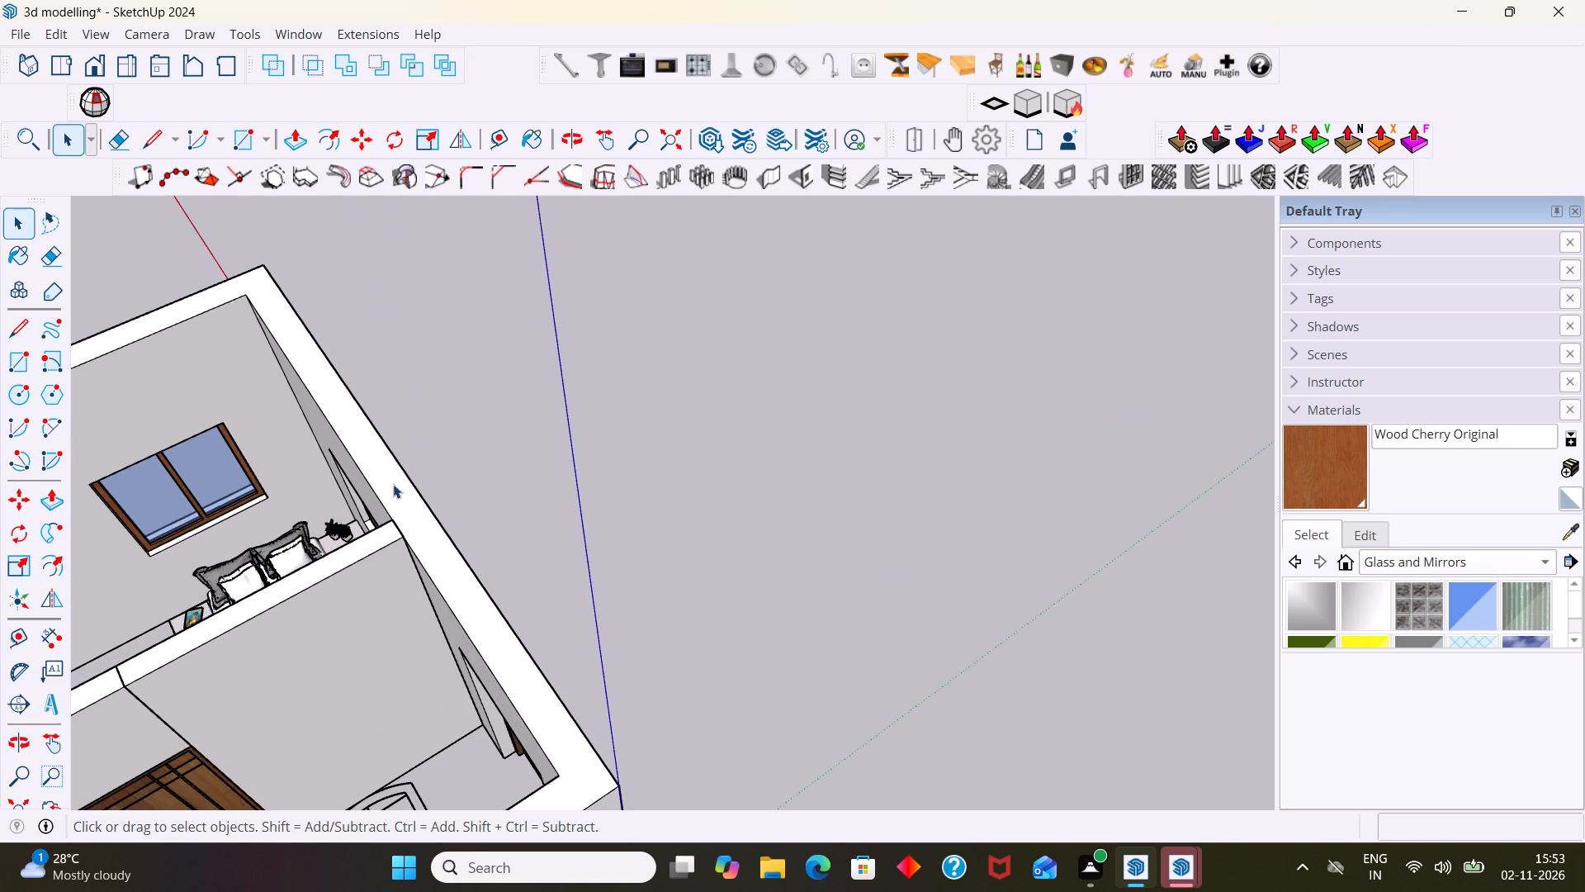
scroll(396, 492, down, 7)
middle_drag(458, 590, 730, 628)
scroll(328, 757, up, 8)
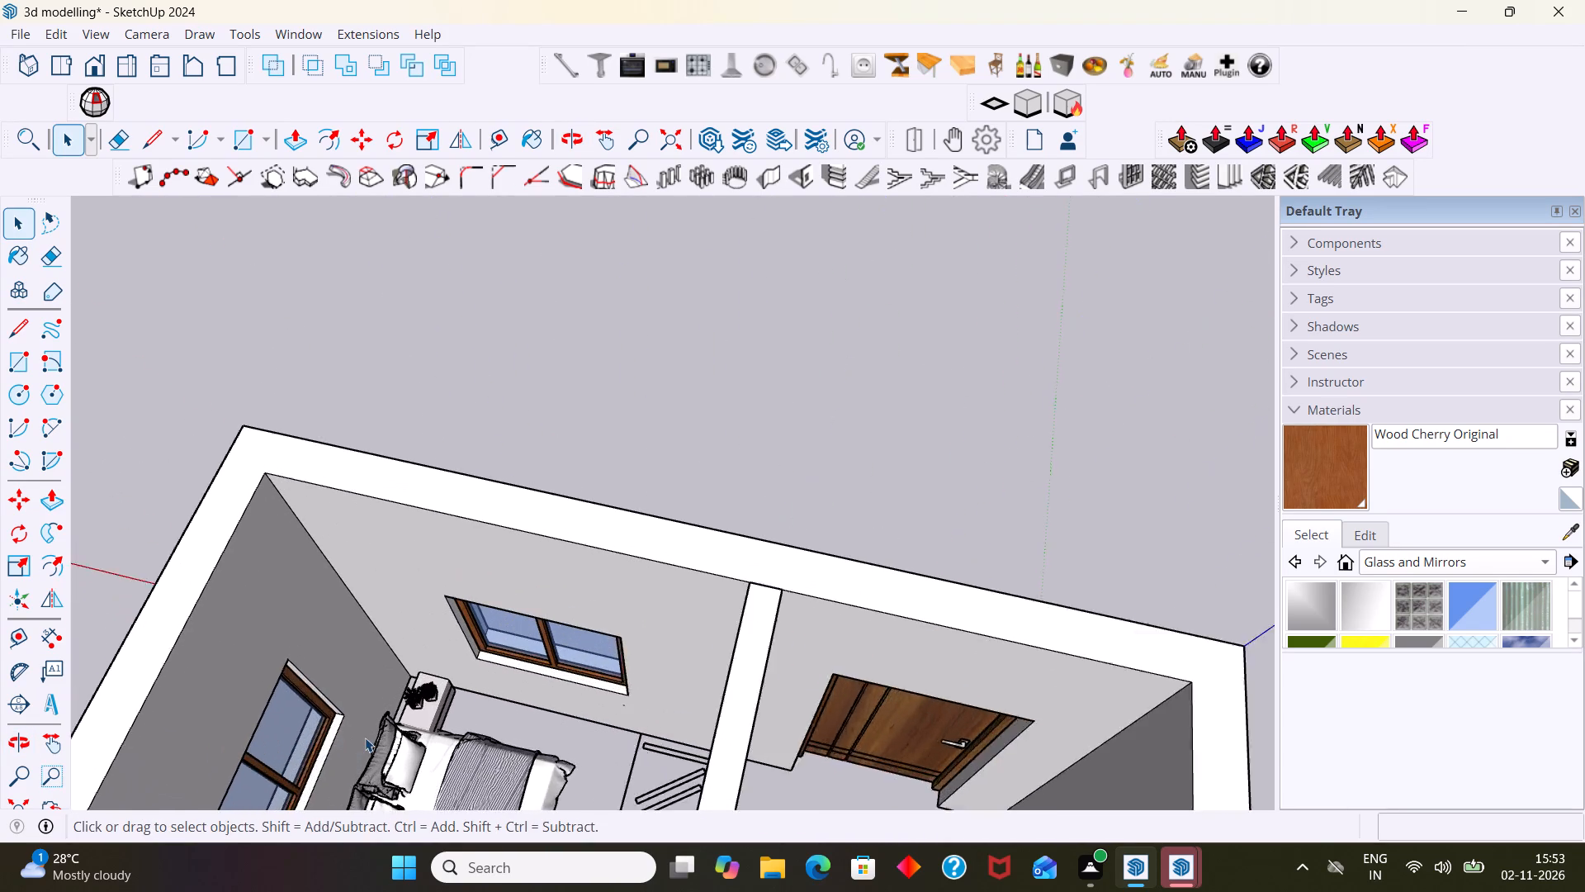
scroll(365, 738, up, 2)
shift+middle_drag(395, 743, 405, 472)
scroll(413, 485, up, 6)
scroll(431, 566, up, 4)
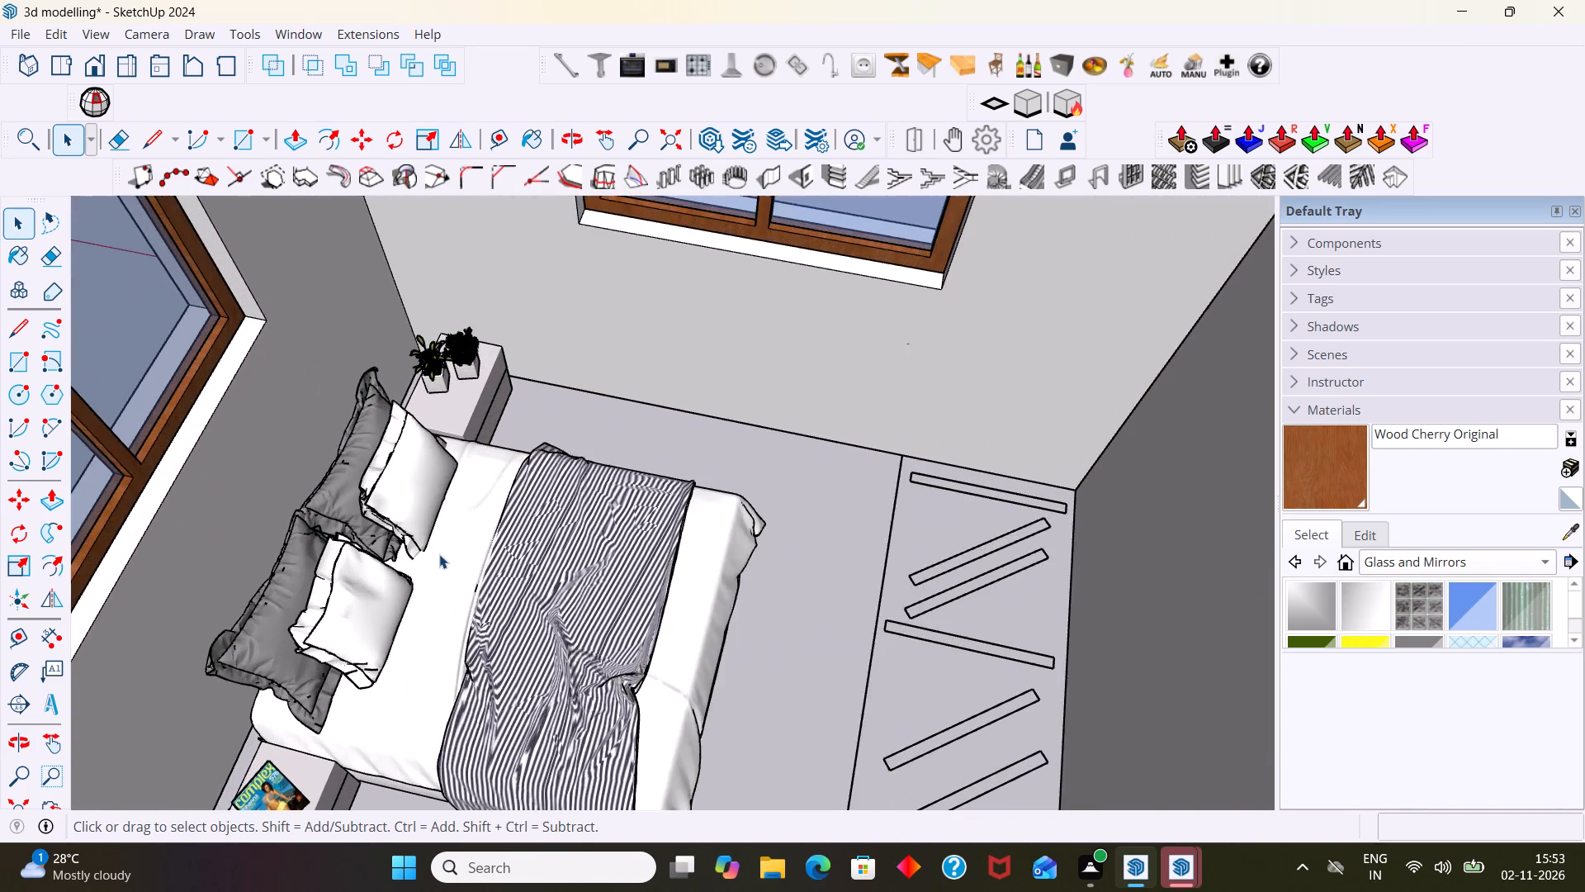
scroll(439, 554, up, 3)
middle_drag(481, 548, 359, 523)
scroll(393, 510, down, 9)
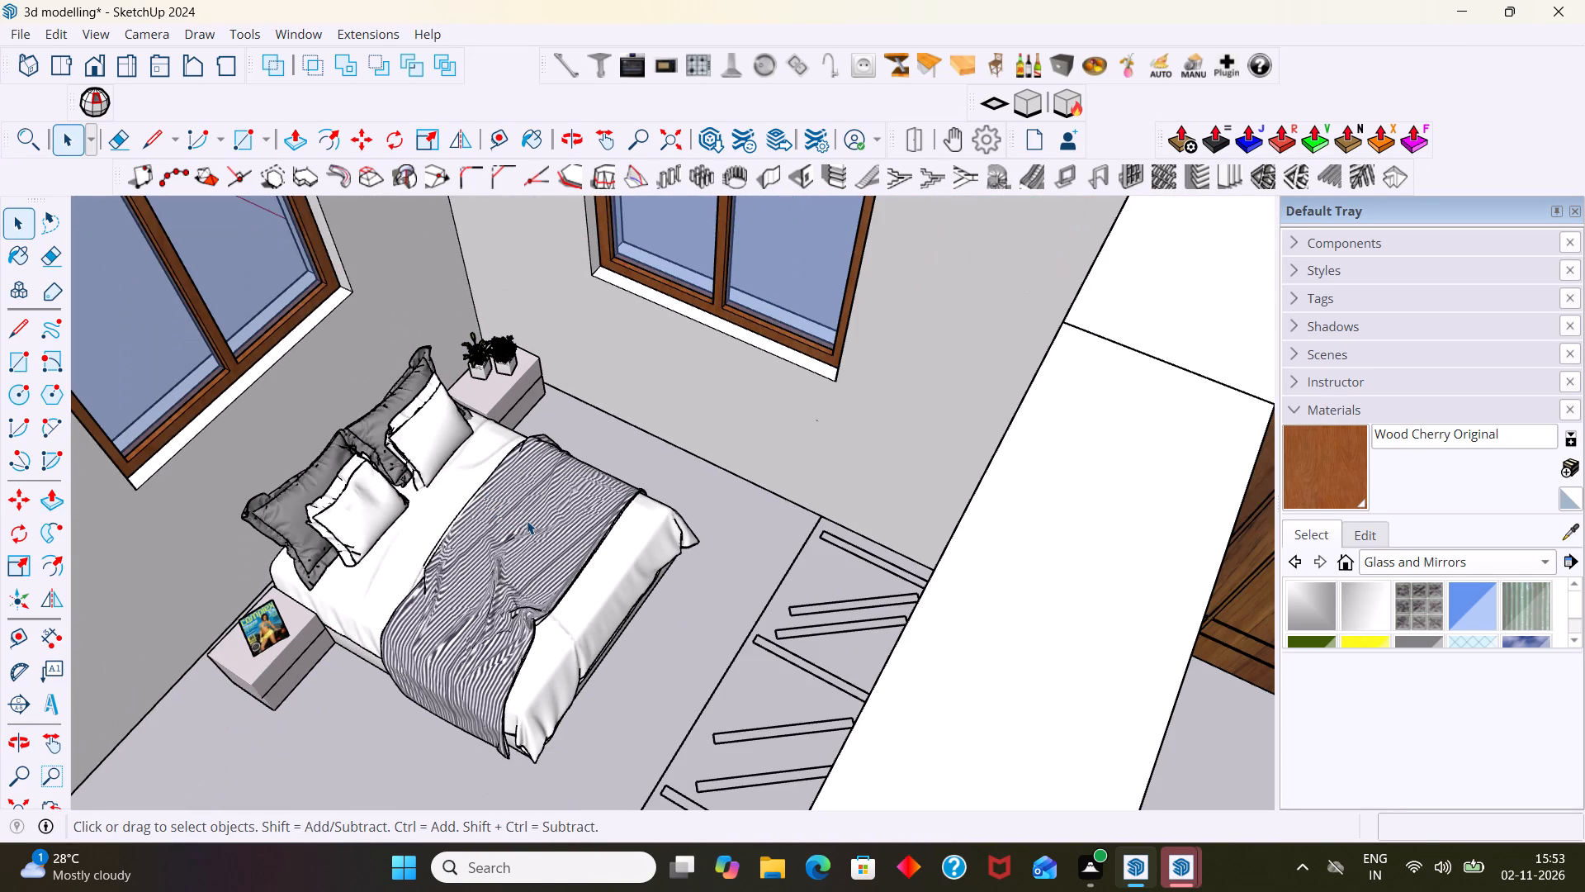
scroll(548, 505, down, 6)
middle_drag(518, 516, 460, 531)
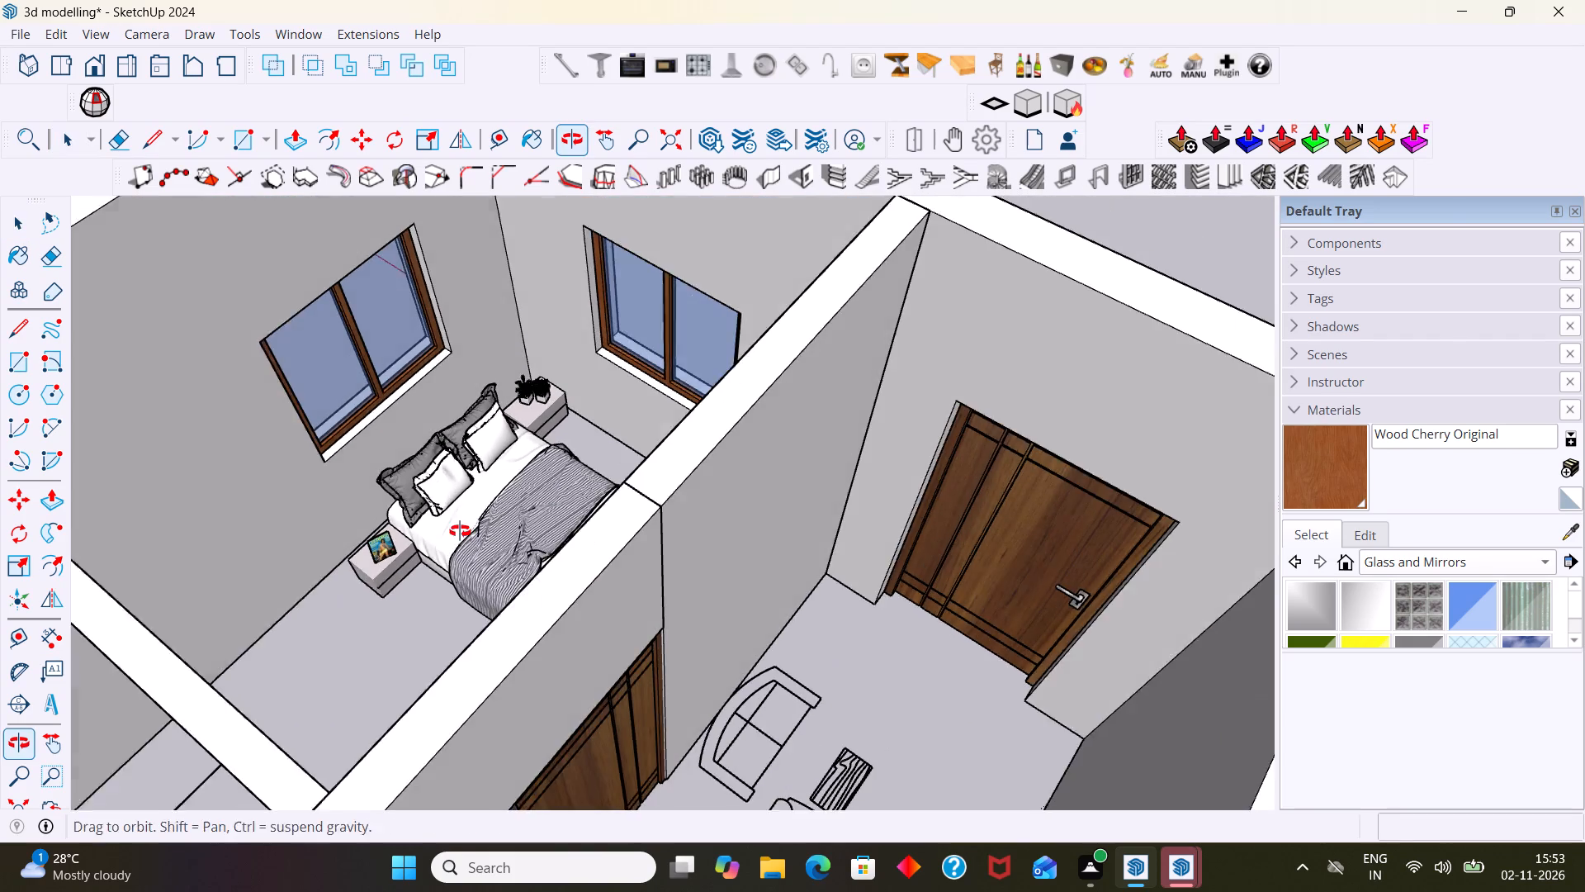
middle_drag(460, 531, 459, 533)
scroll(494, 510, down, 20)
scroll(494, 510, down, 1)
middle_drag(654, 469, 543, 502)
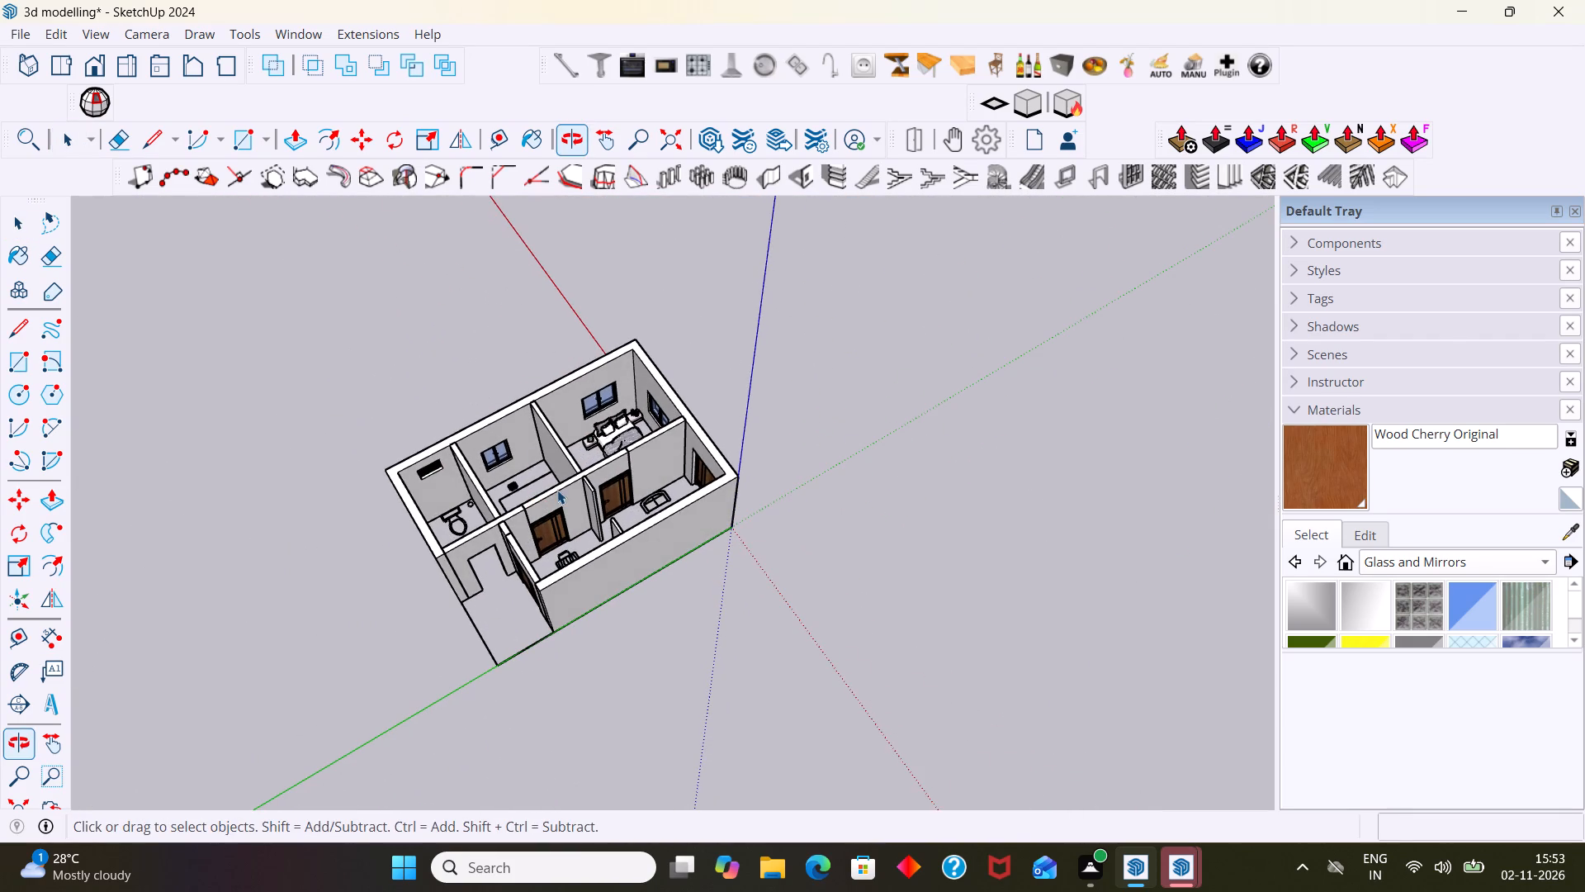
Reopen 3D Warehouse and look through the "news paper" models for a suitable newspaper.
click(315, 19)
click(312, 30)
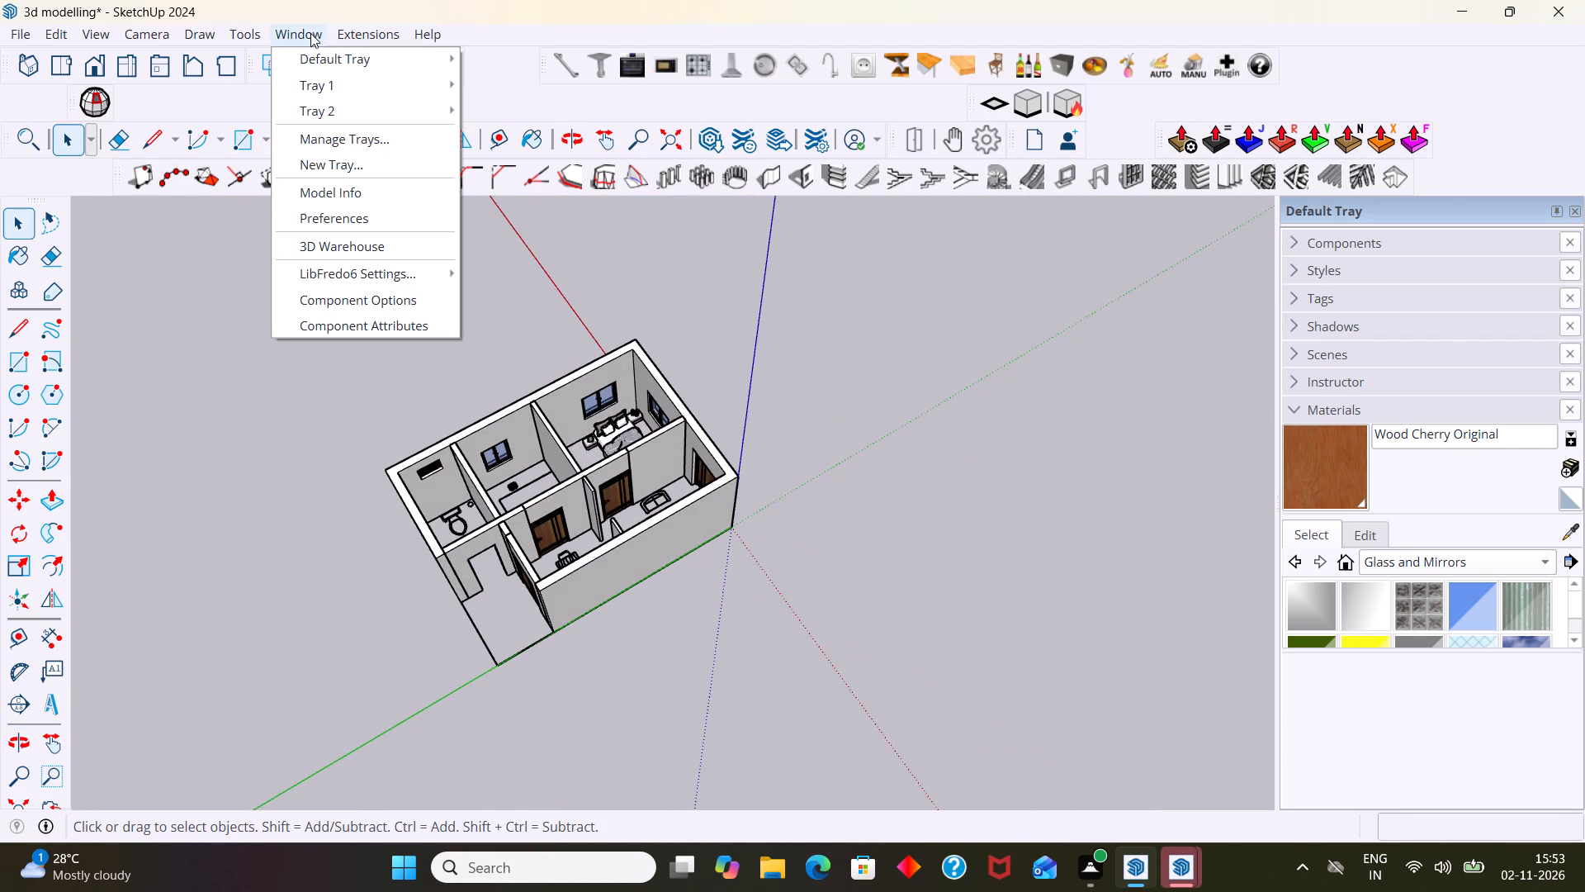
click(365, 244)
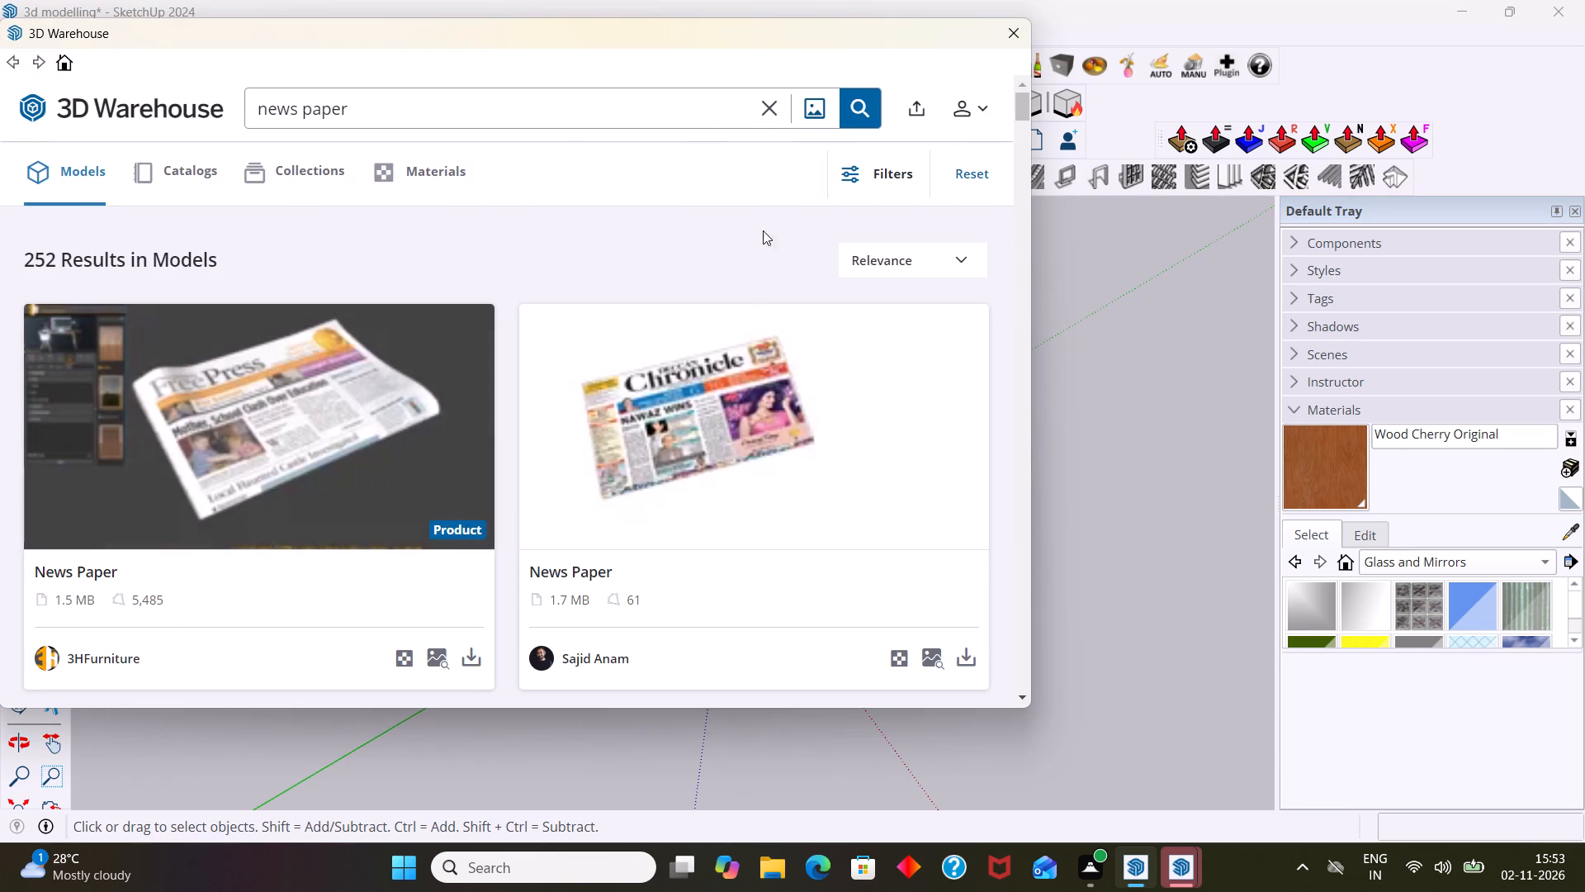
scroll(764, 409, down, 10)
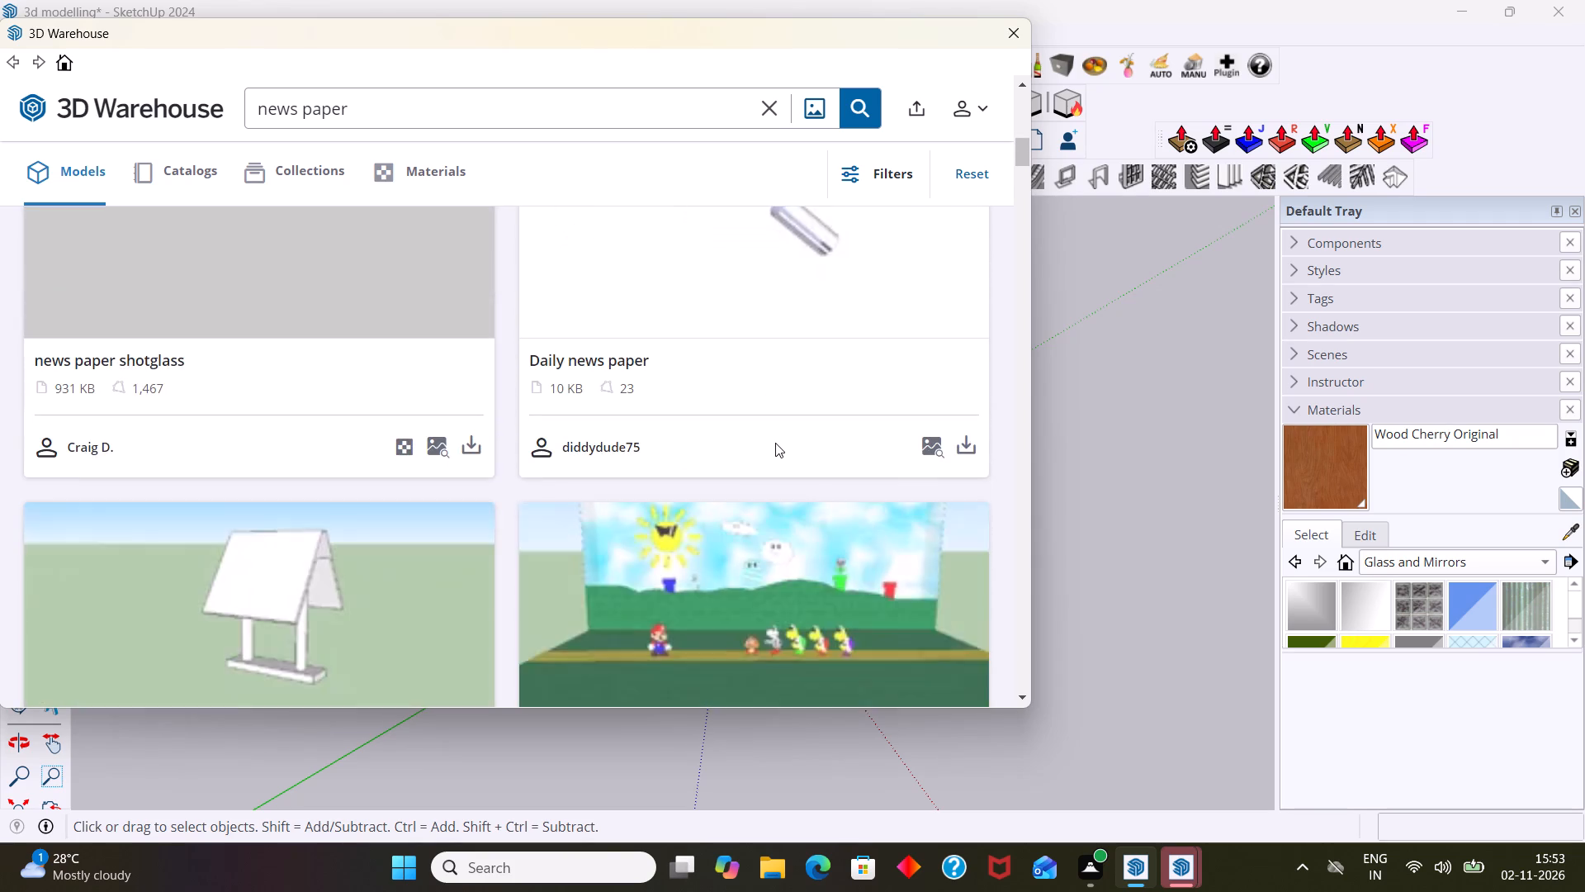
scroll(799, 461, down, 6)
scroll(806, 479, up, 9)
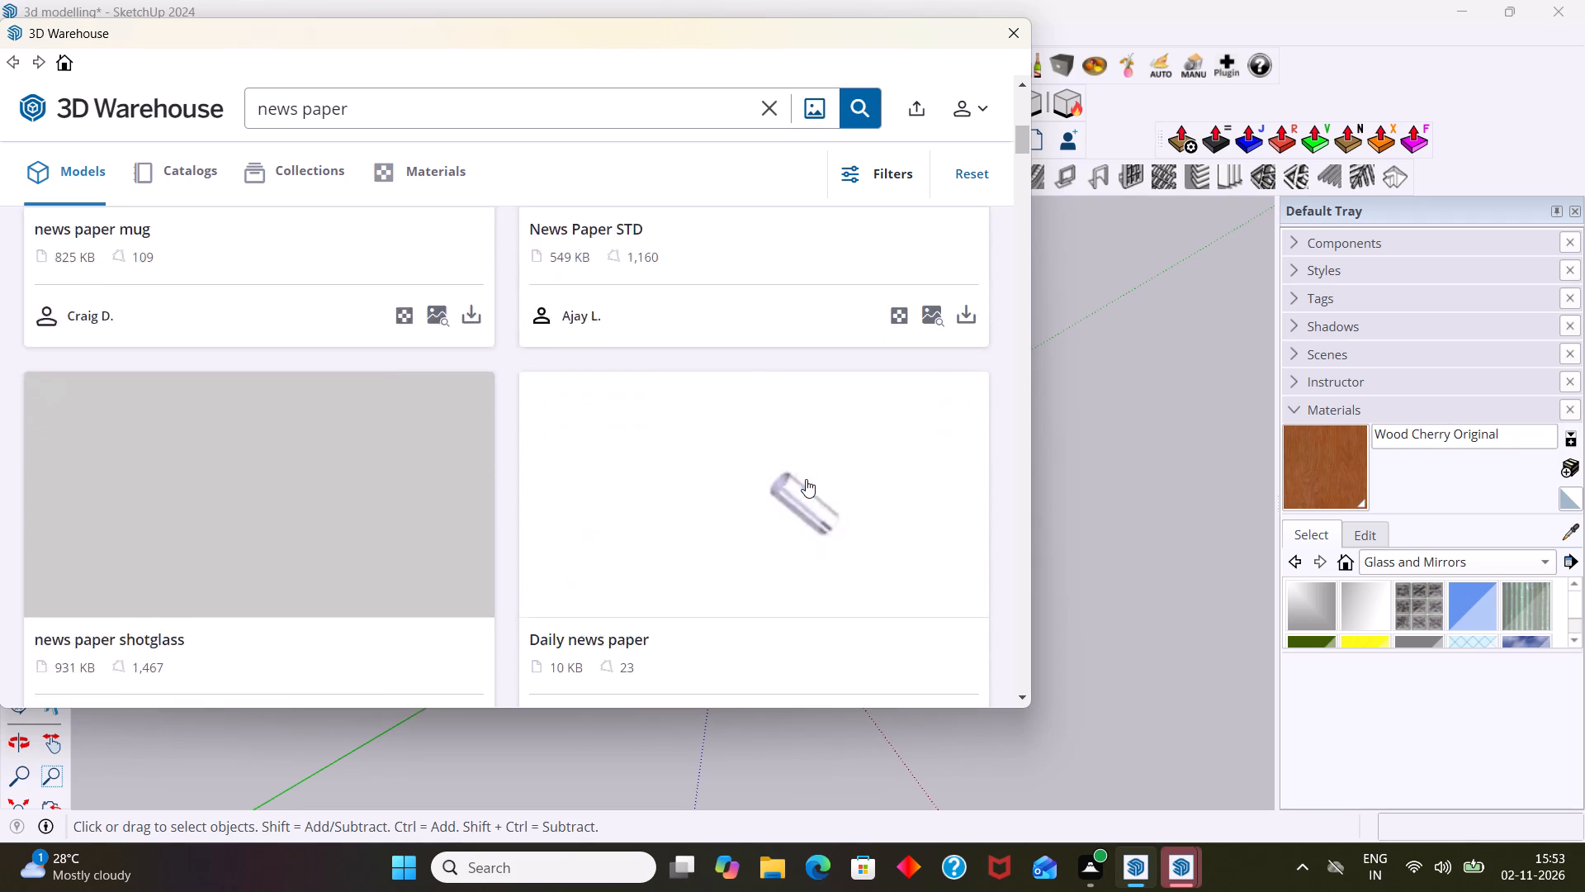
scroll(806, 479, up, 10)
scroll(840, 547, down, 2)
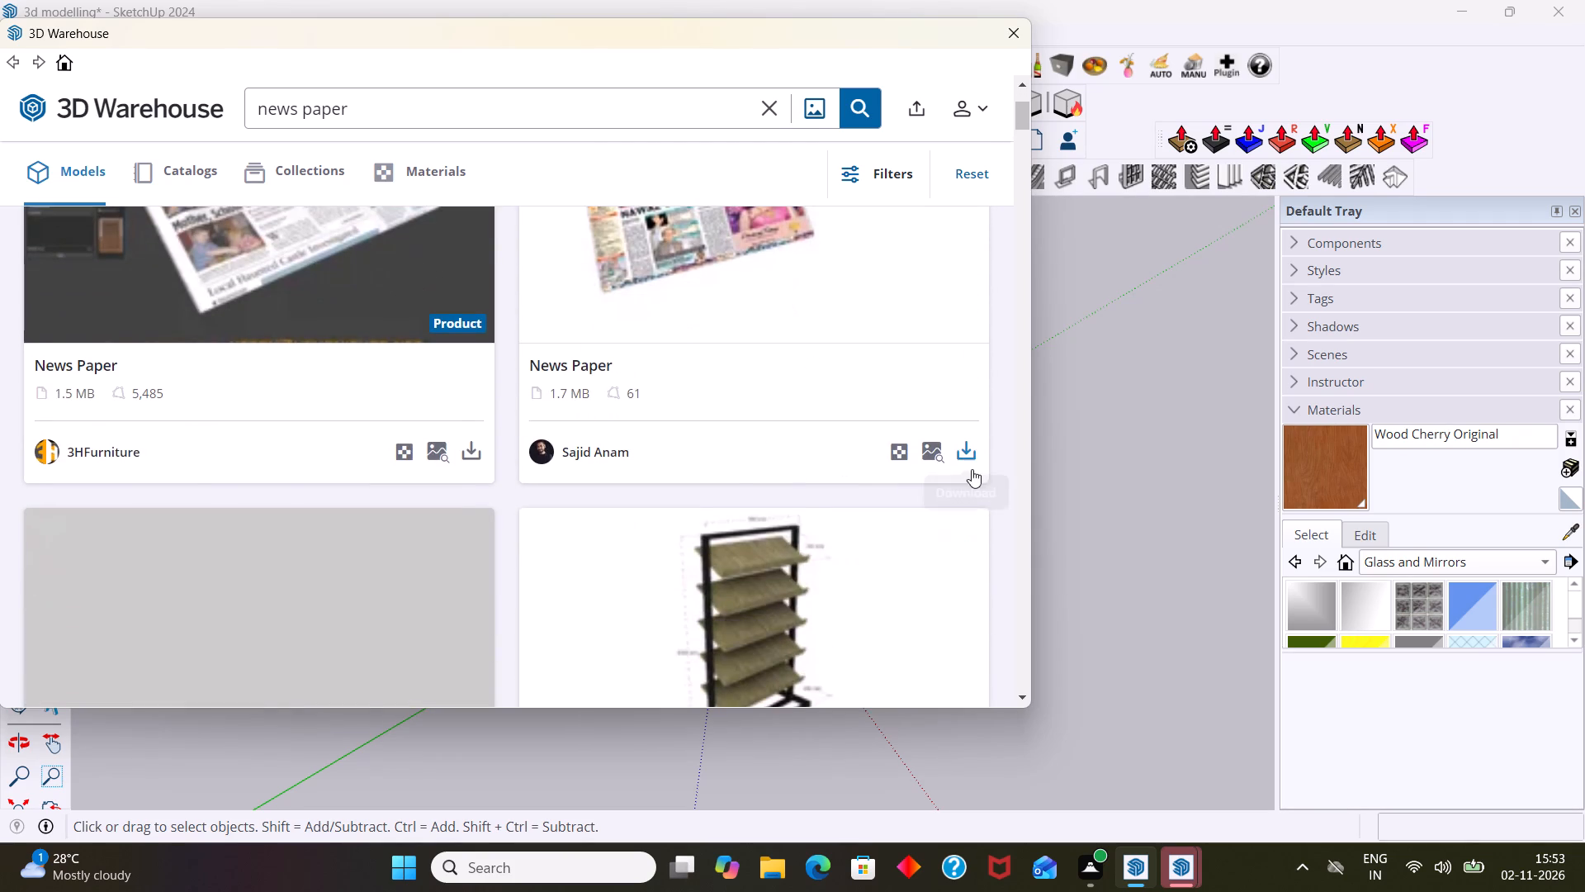
Unlock three more 3D Warehouse downloads by skipping through the promotional video, and decline the subscription offer.
click(969, 458)
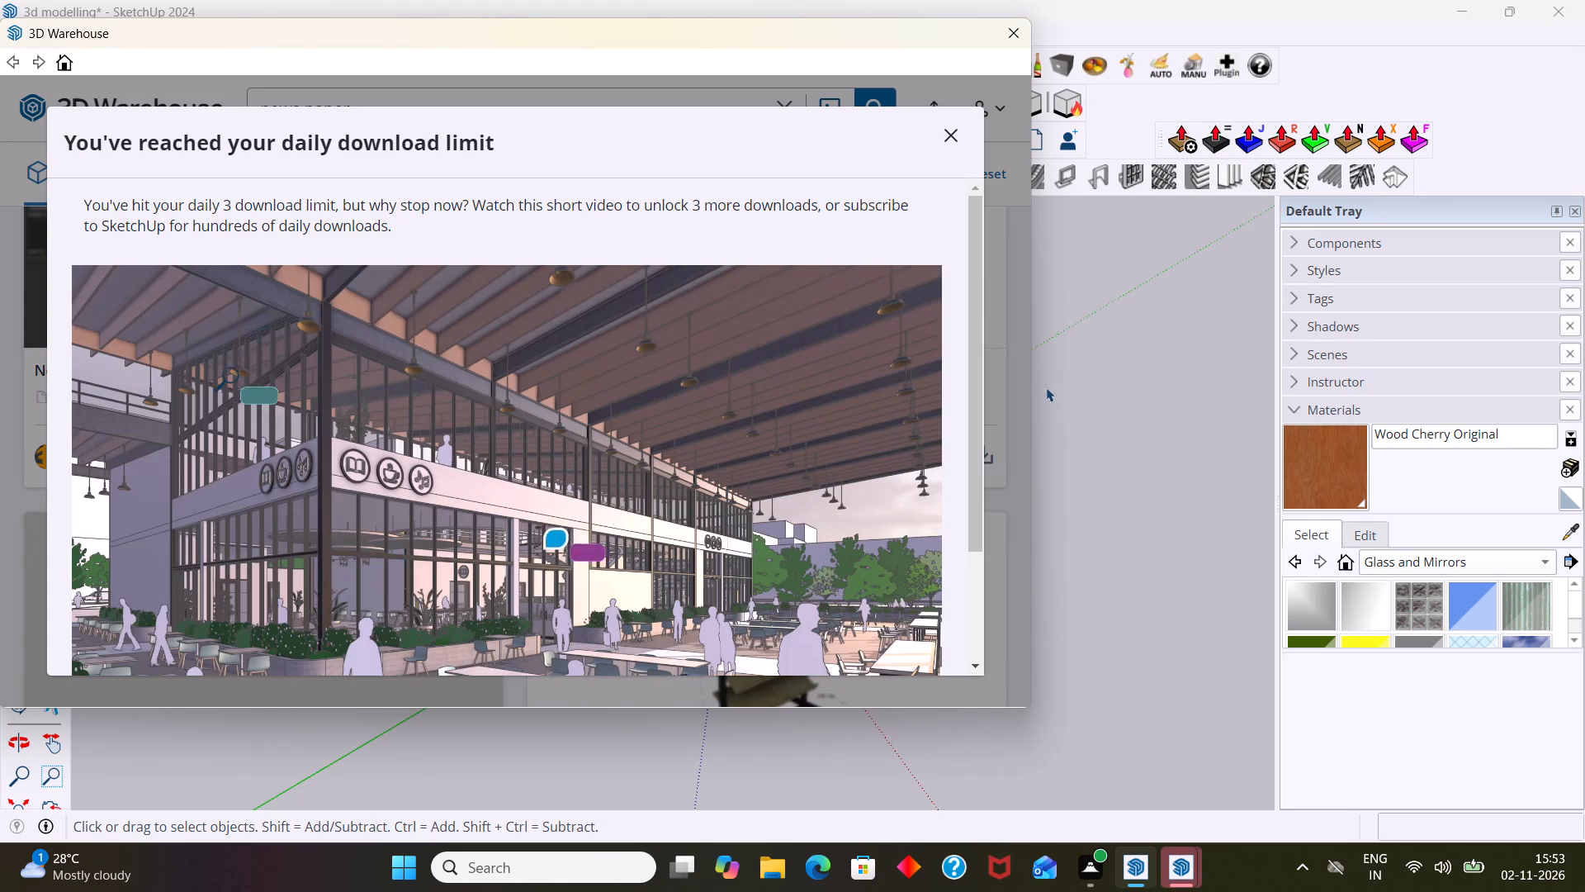
scroll(1016, 412, down, 3)
scroll(845, 548, down, 4)
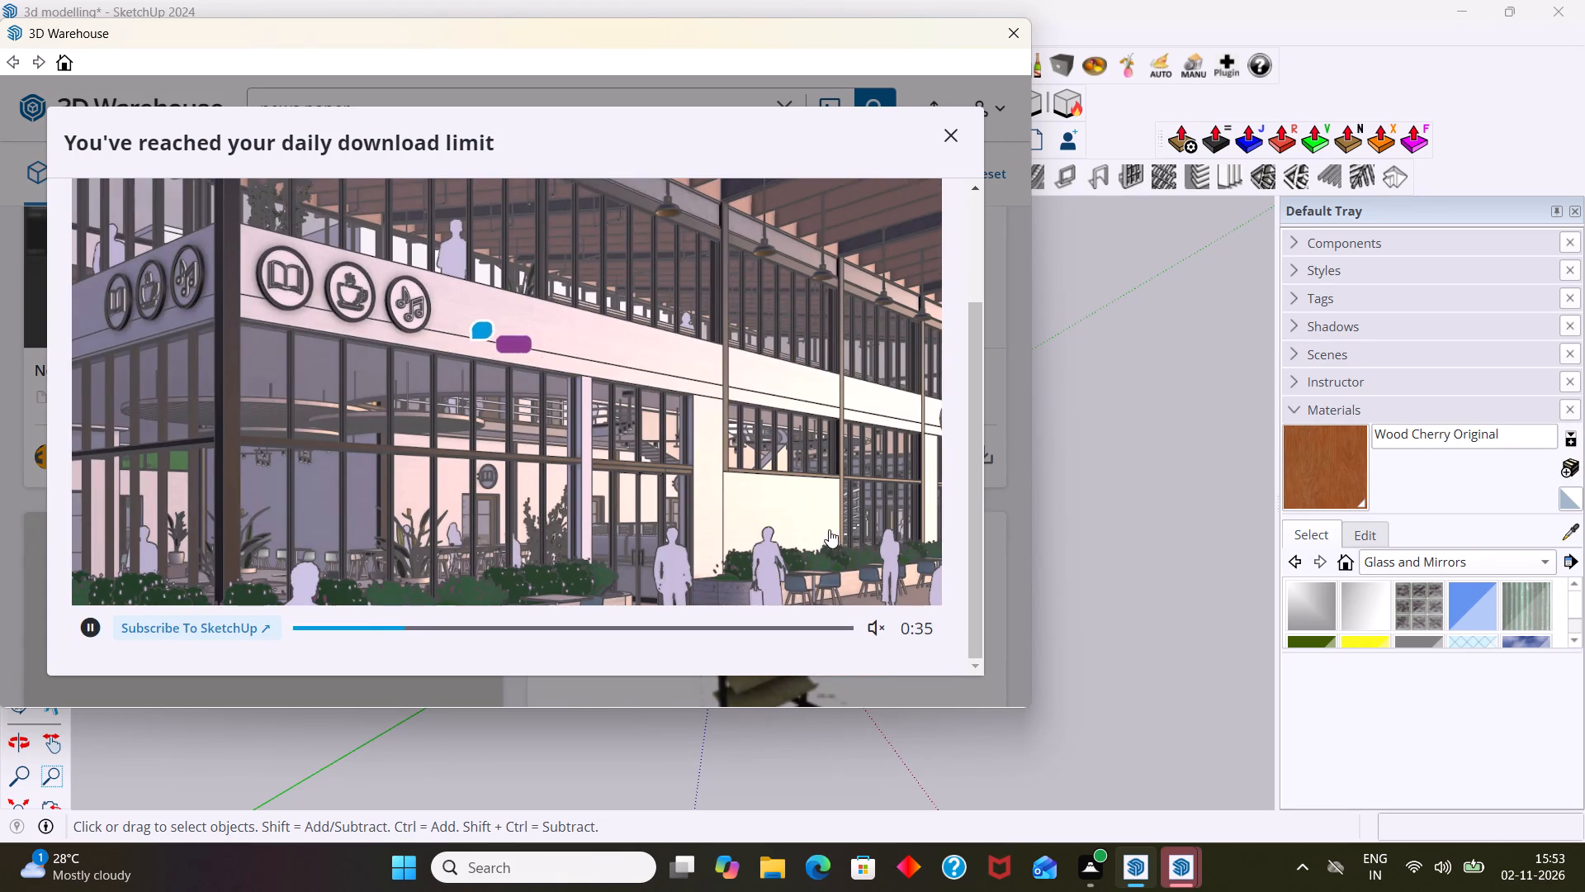
scroll(826, 524, down, 2)
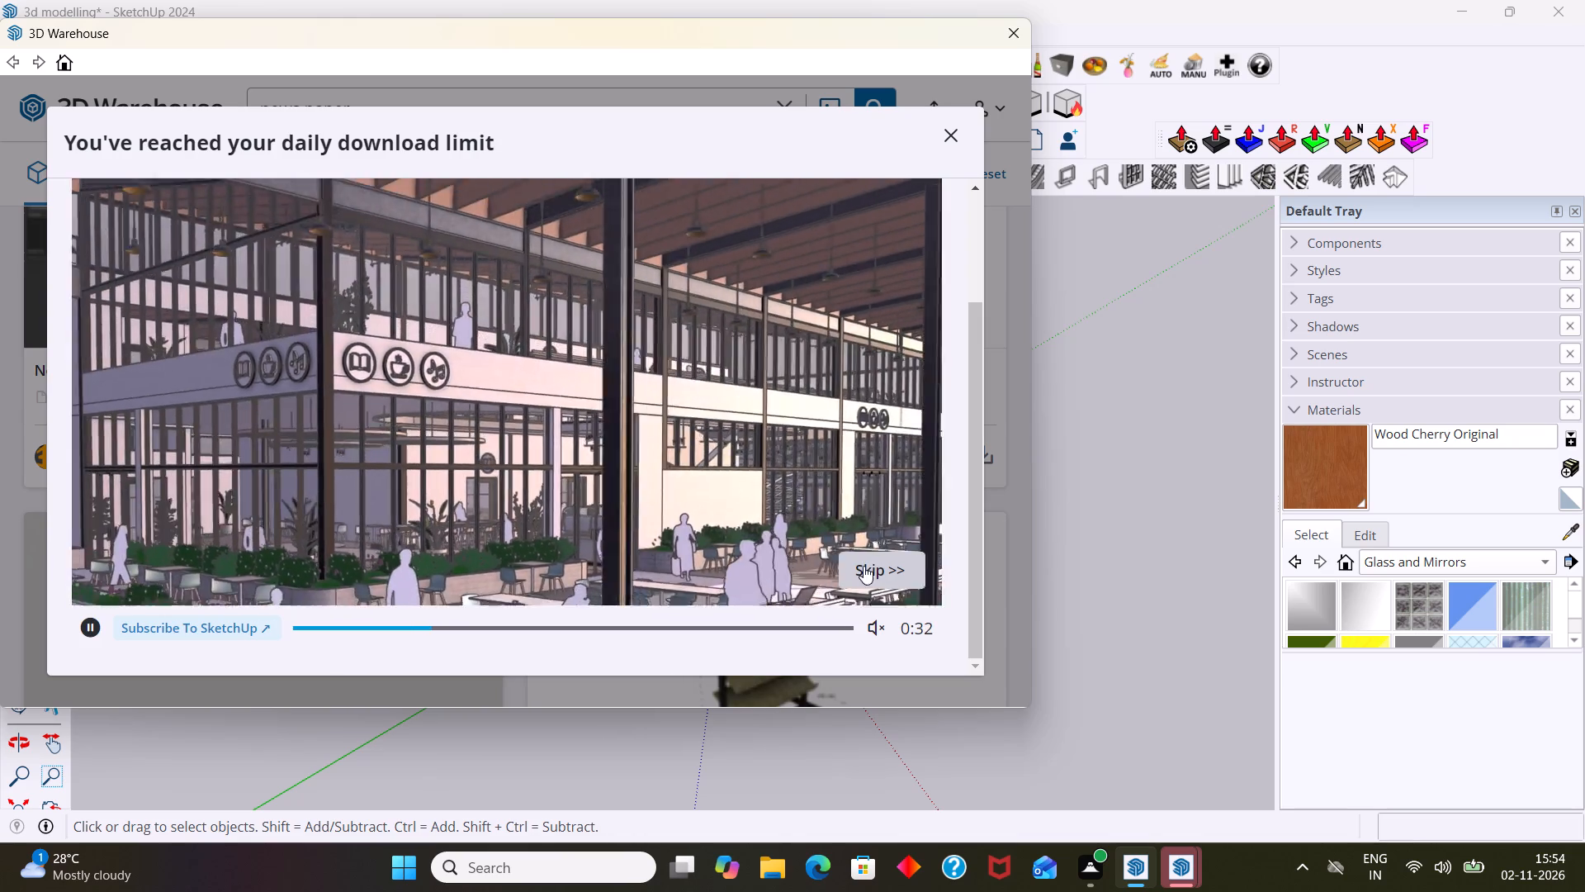
click(863, 567)
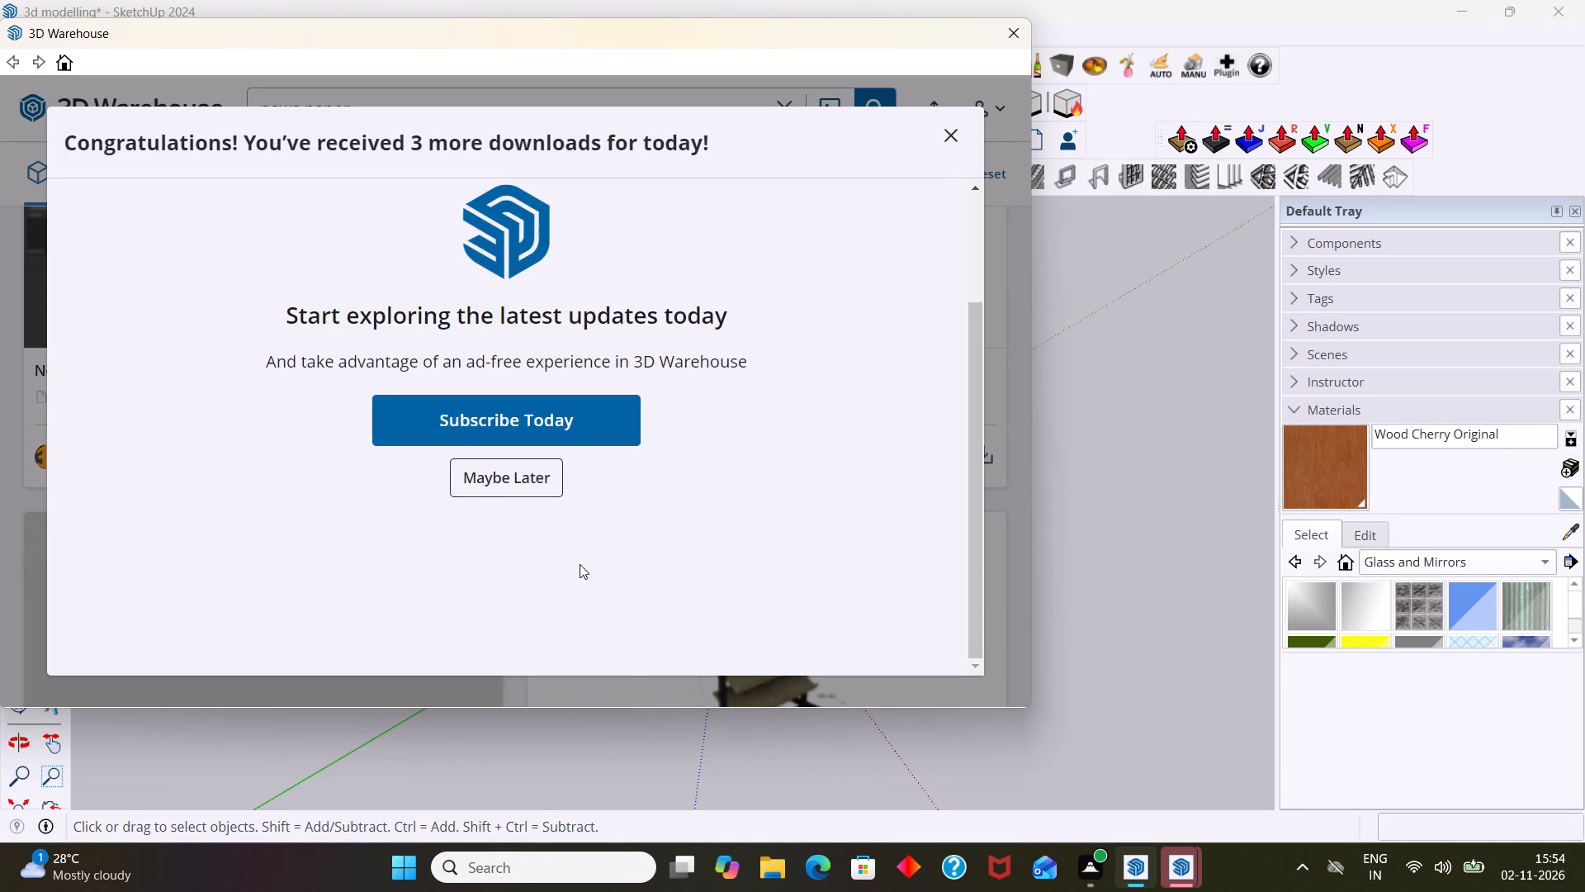
click(541, 474)
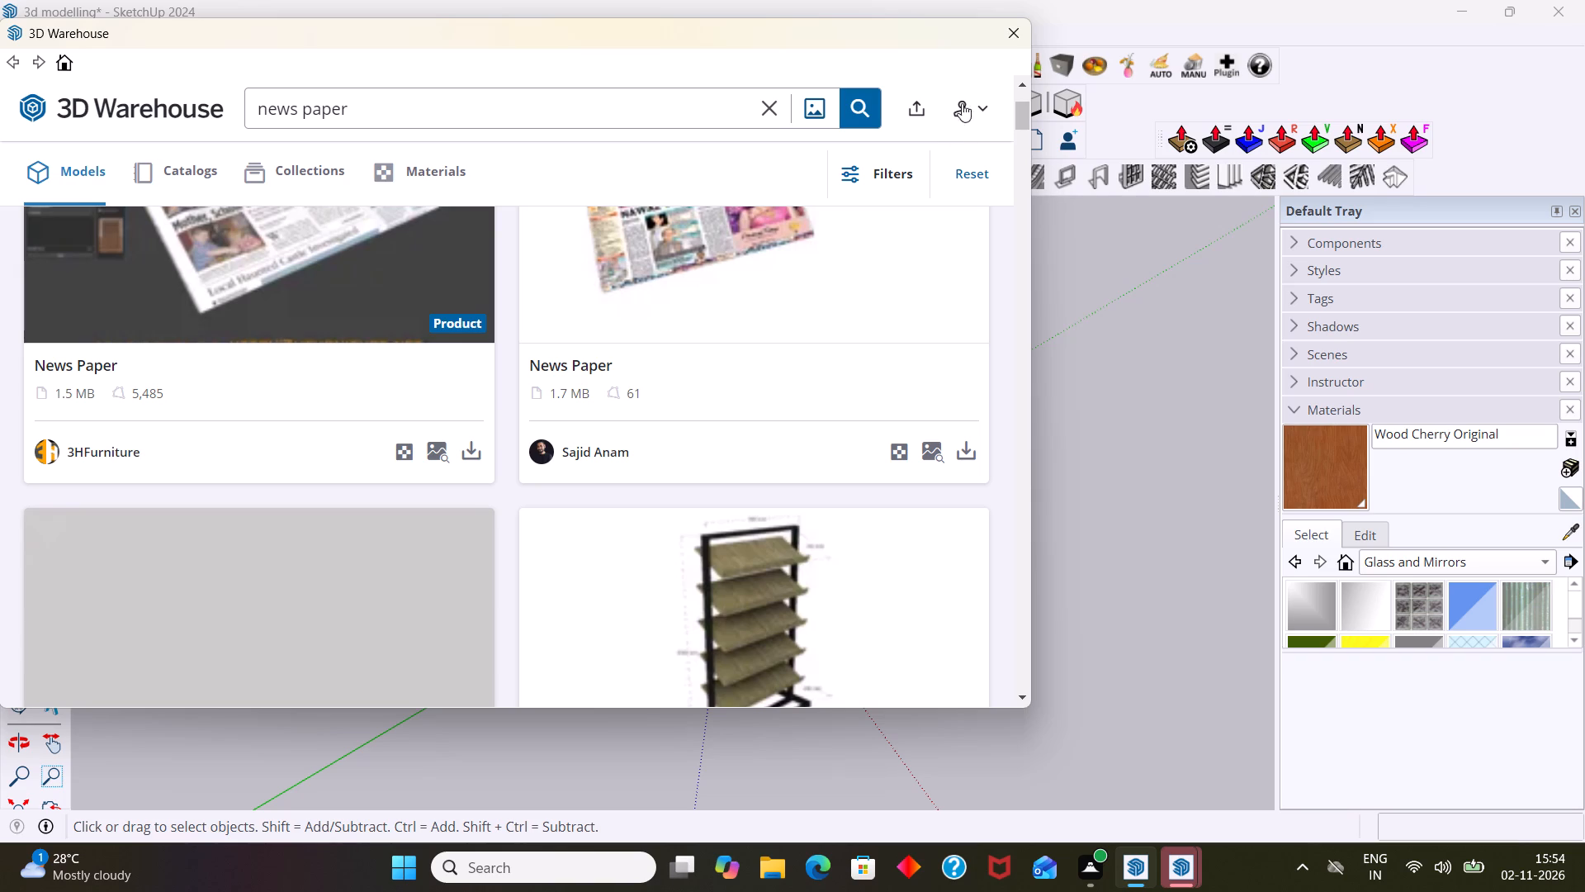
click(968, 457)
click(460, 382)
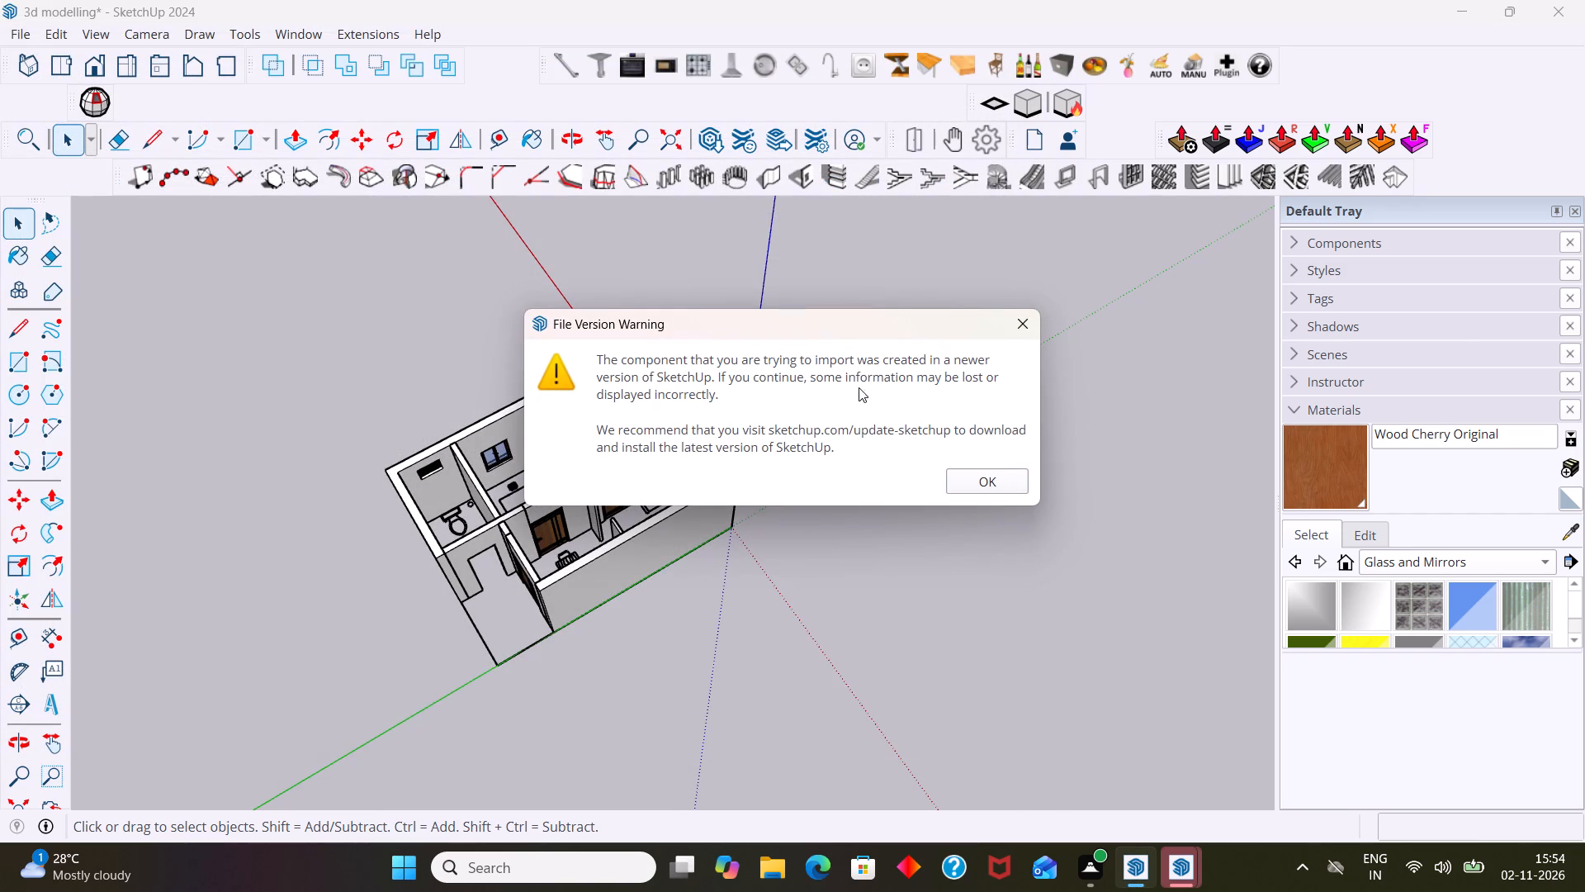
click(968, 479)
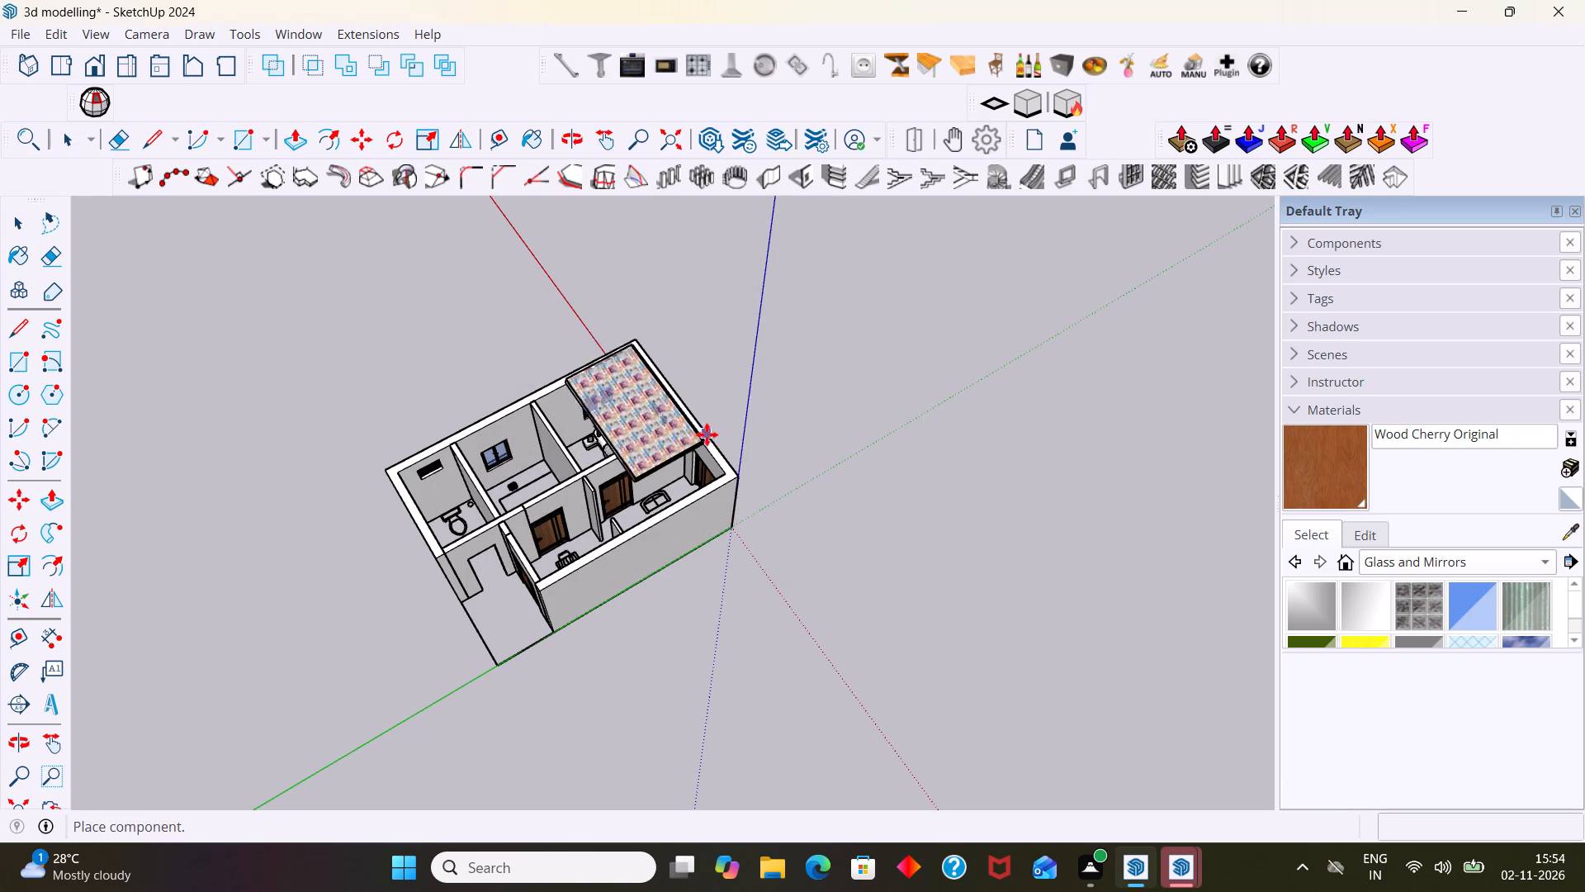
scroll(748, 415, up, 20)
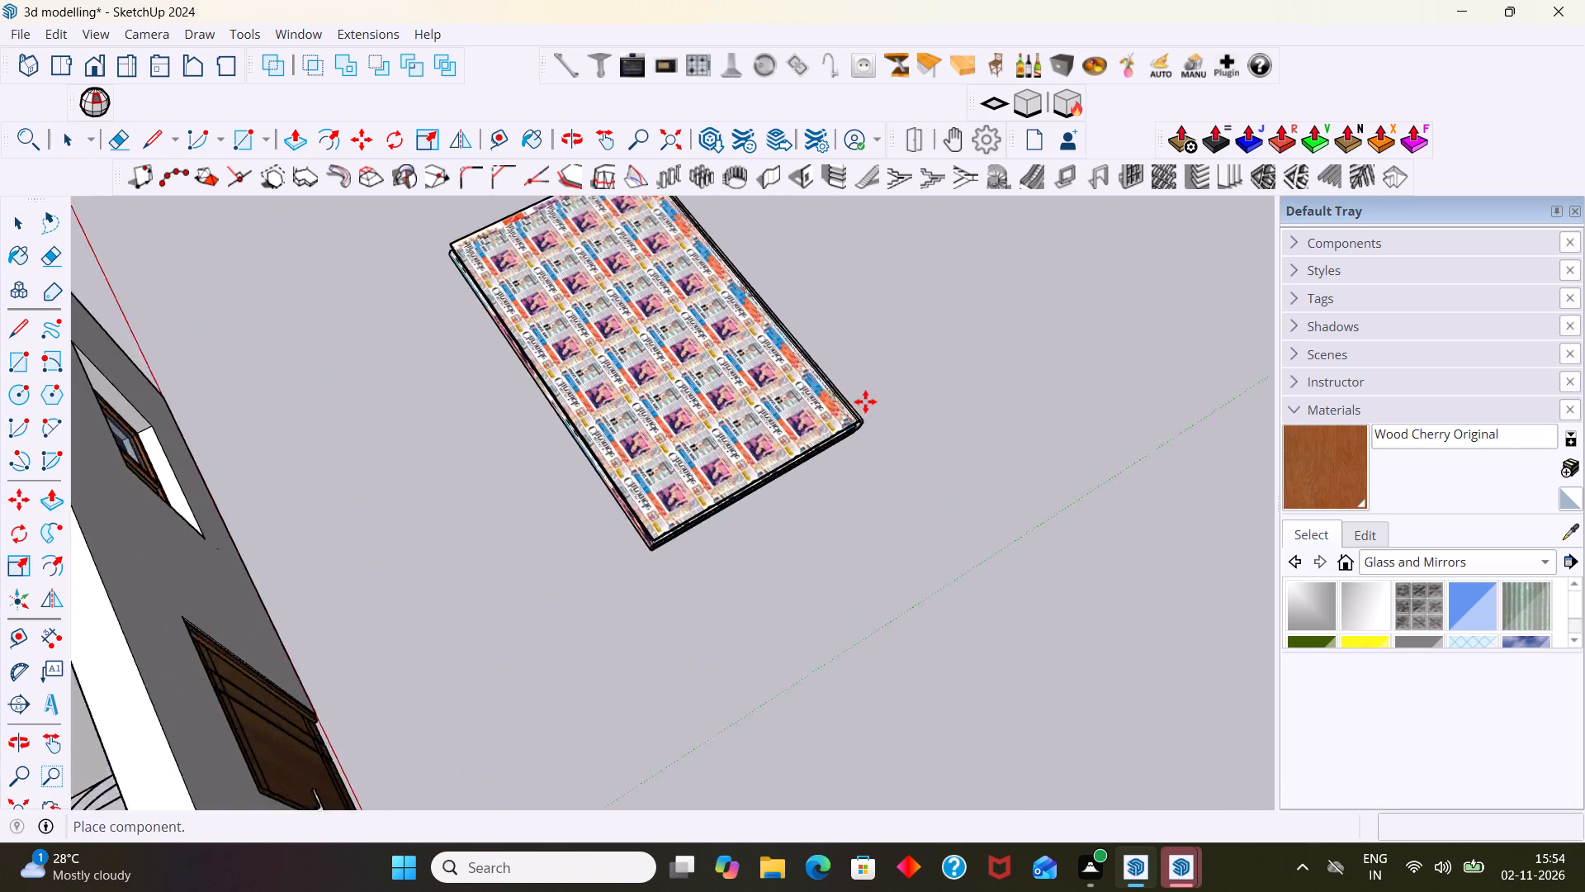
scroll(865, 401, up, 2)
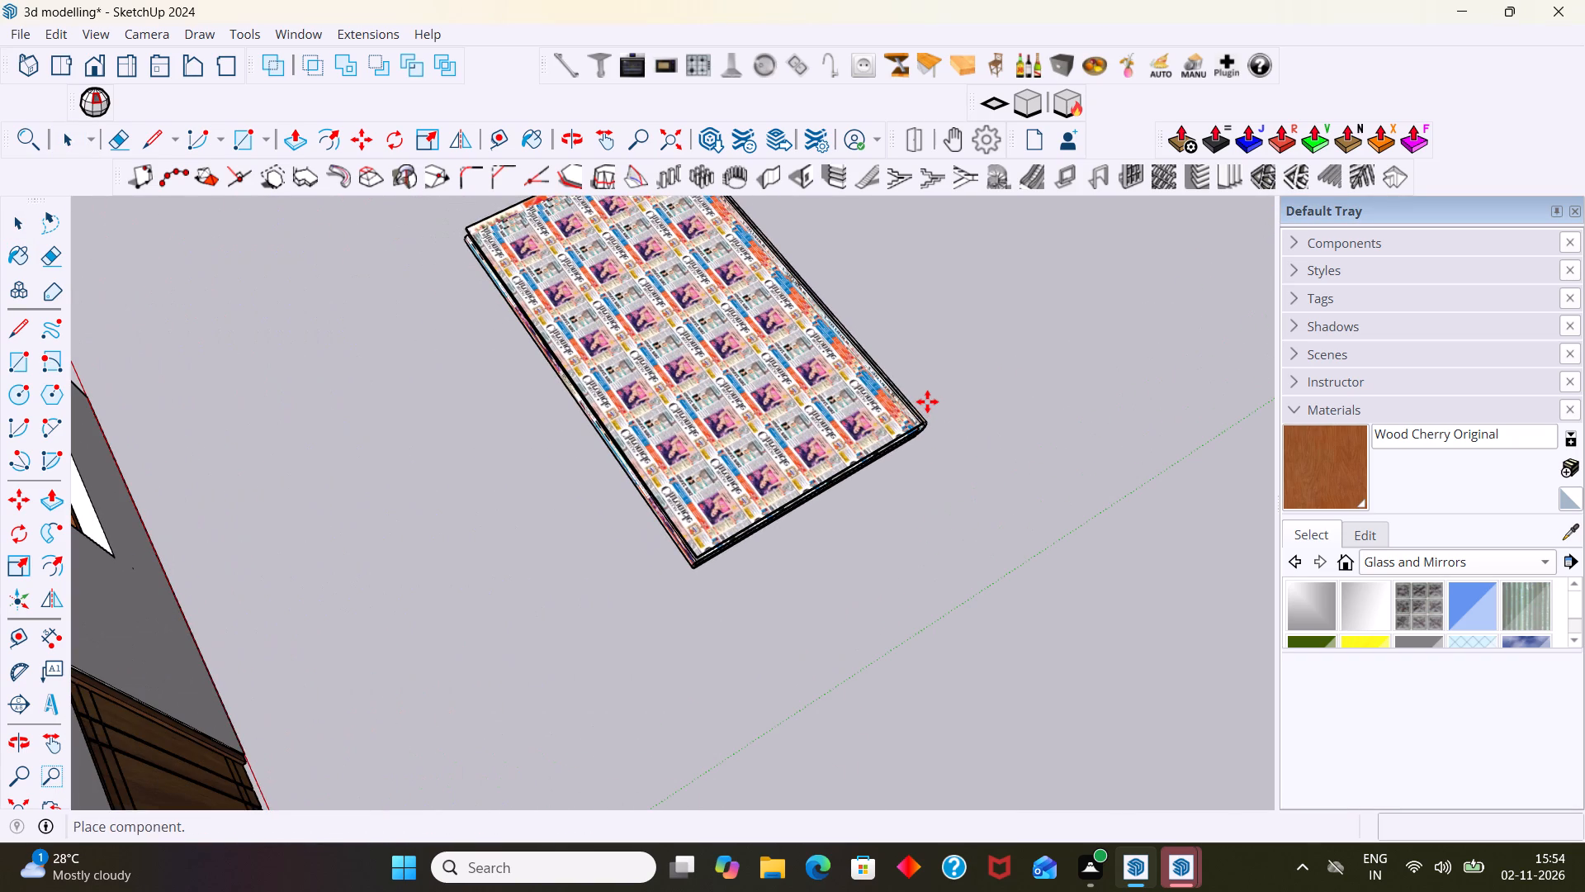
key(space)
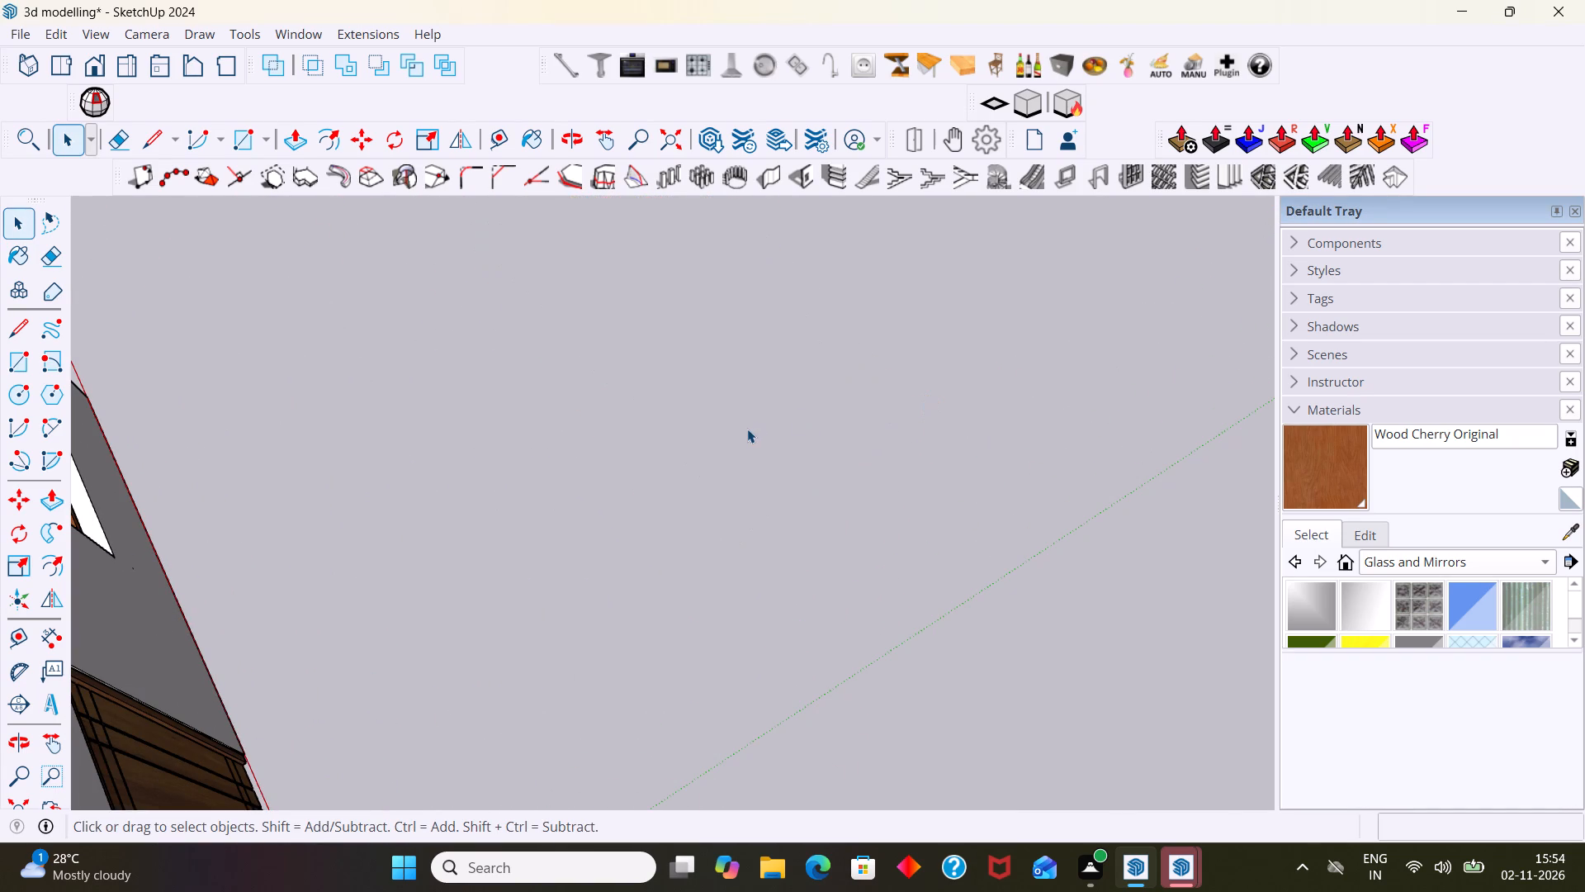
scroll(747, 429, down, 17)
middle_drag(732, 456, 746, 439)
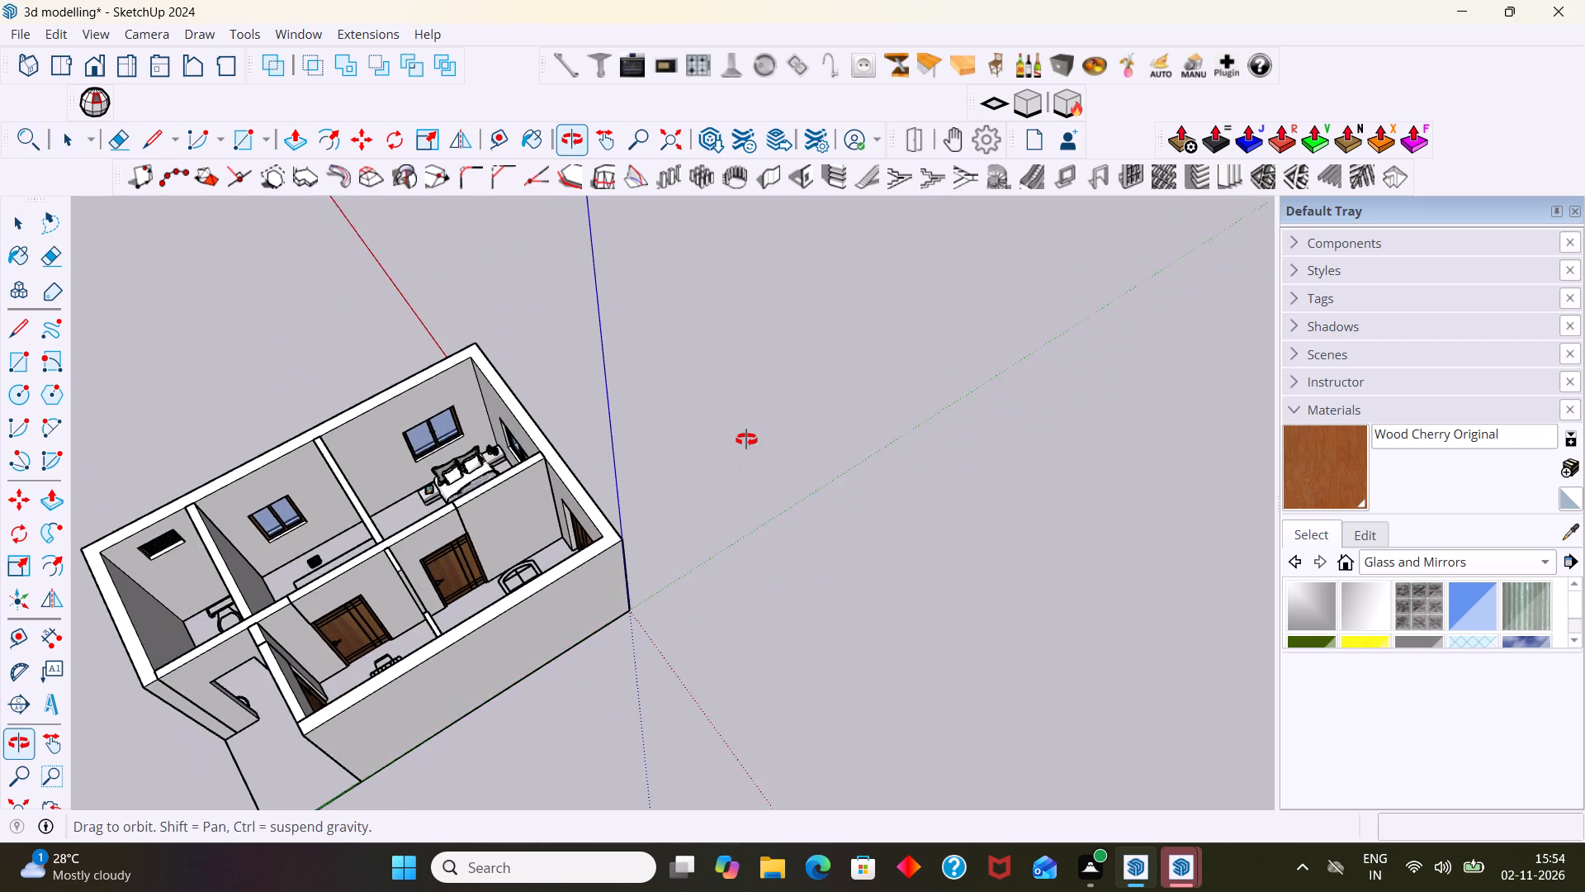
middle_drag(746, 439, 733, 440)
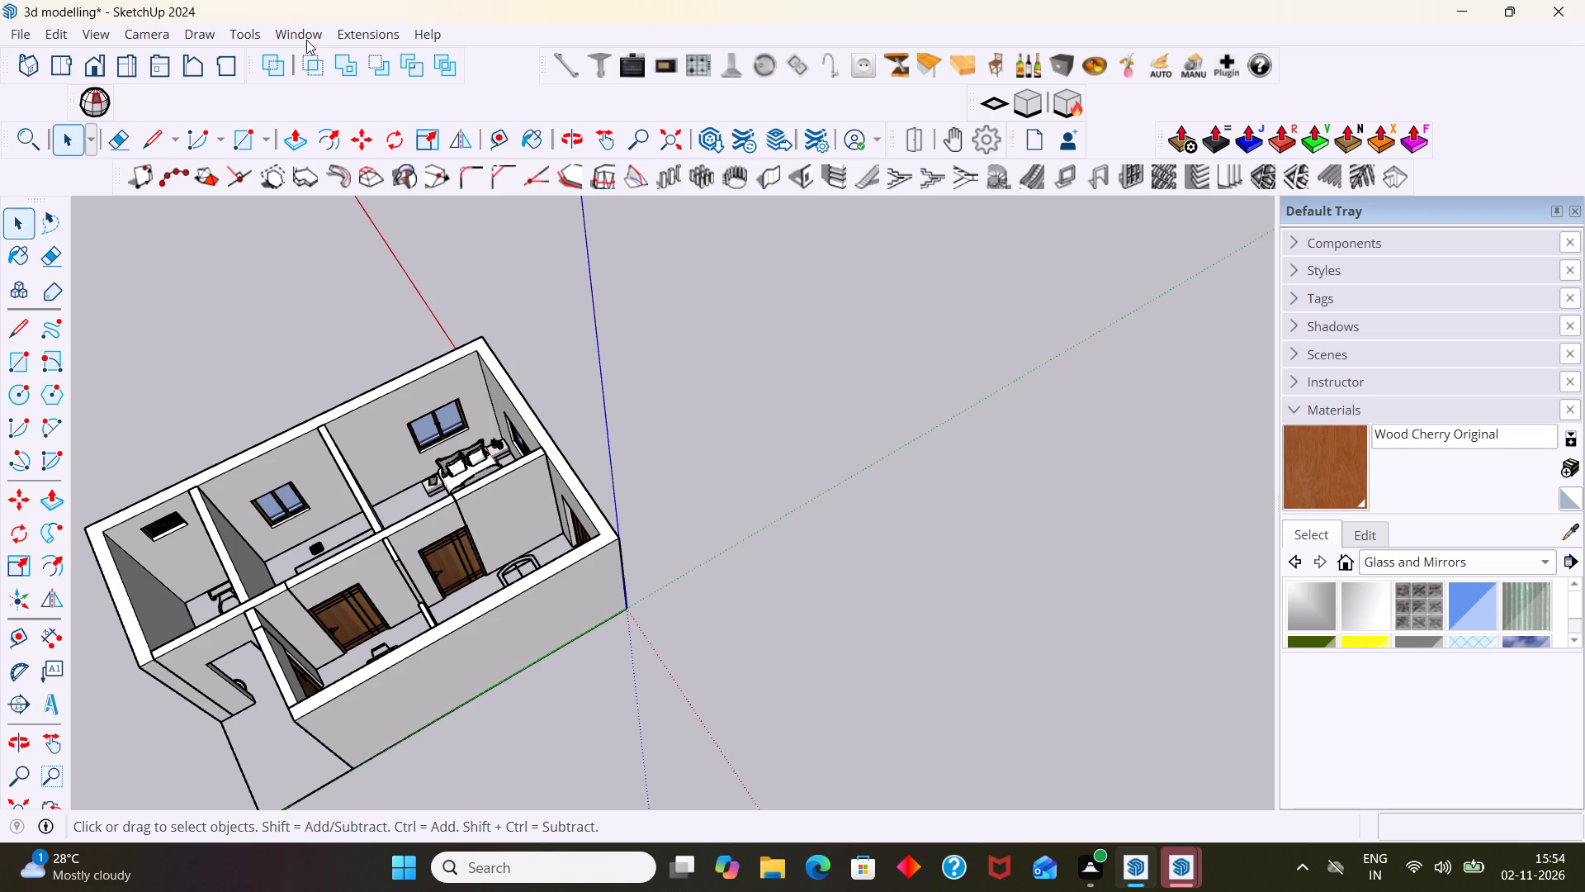
Reopen 3D Warehouse and download the 1.7 MB "News Paper" model with the Chronicle front page for the house.
click(305, 37)
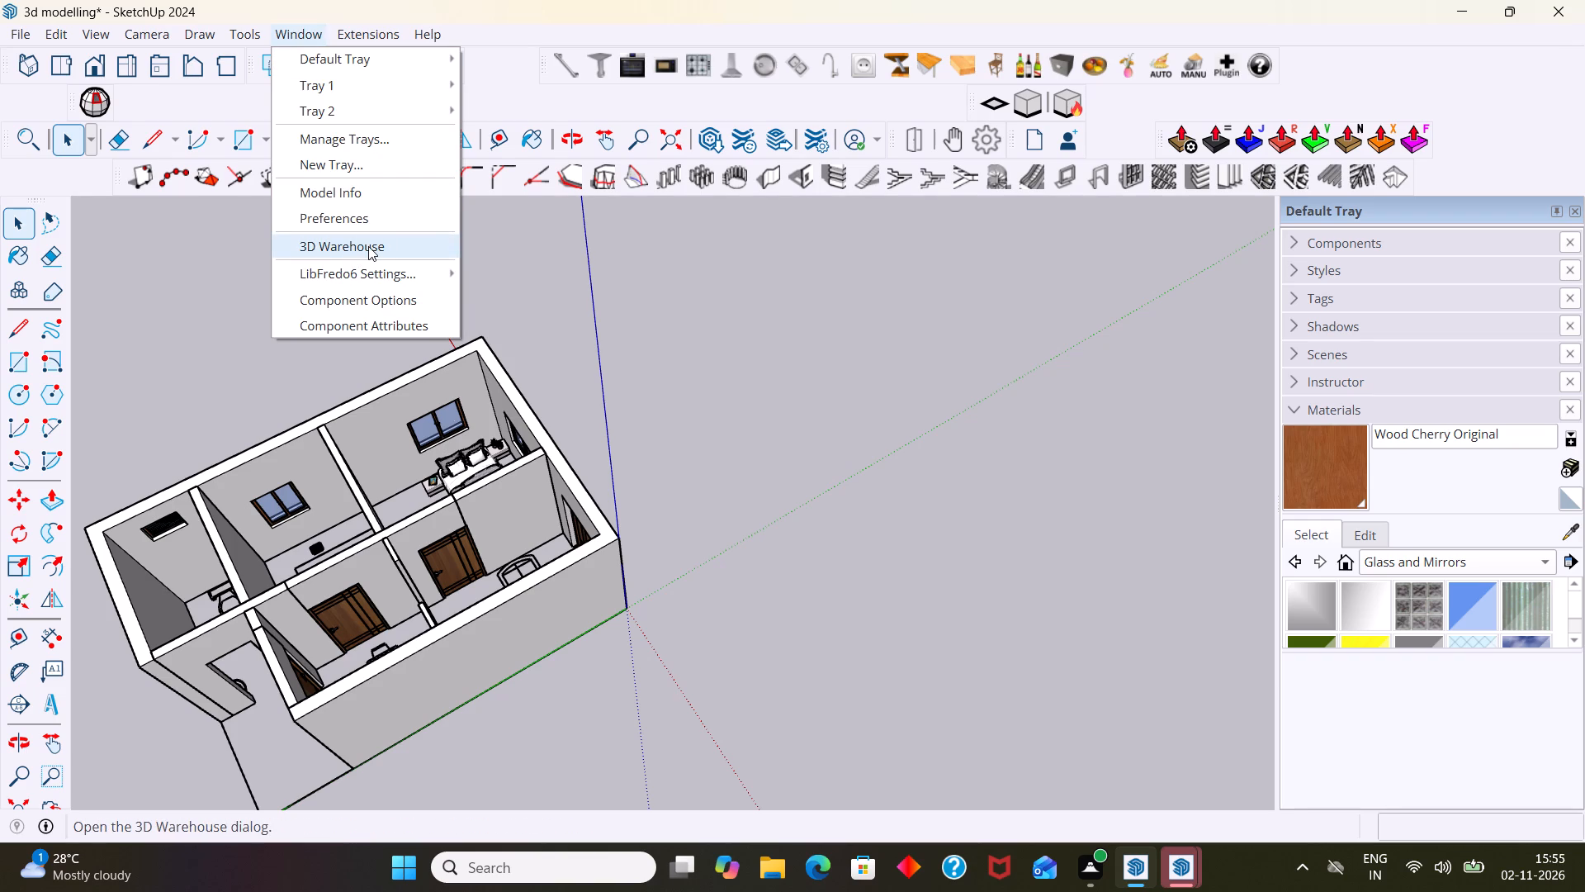
click(376, 246)
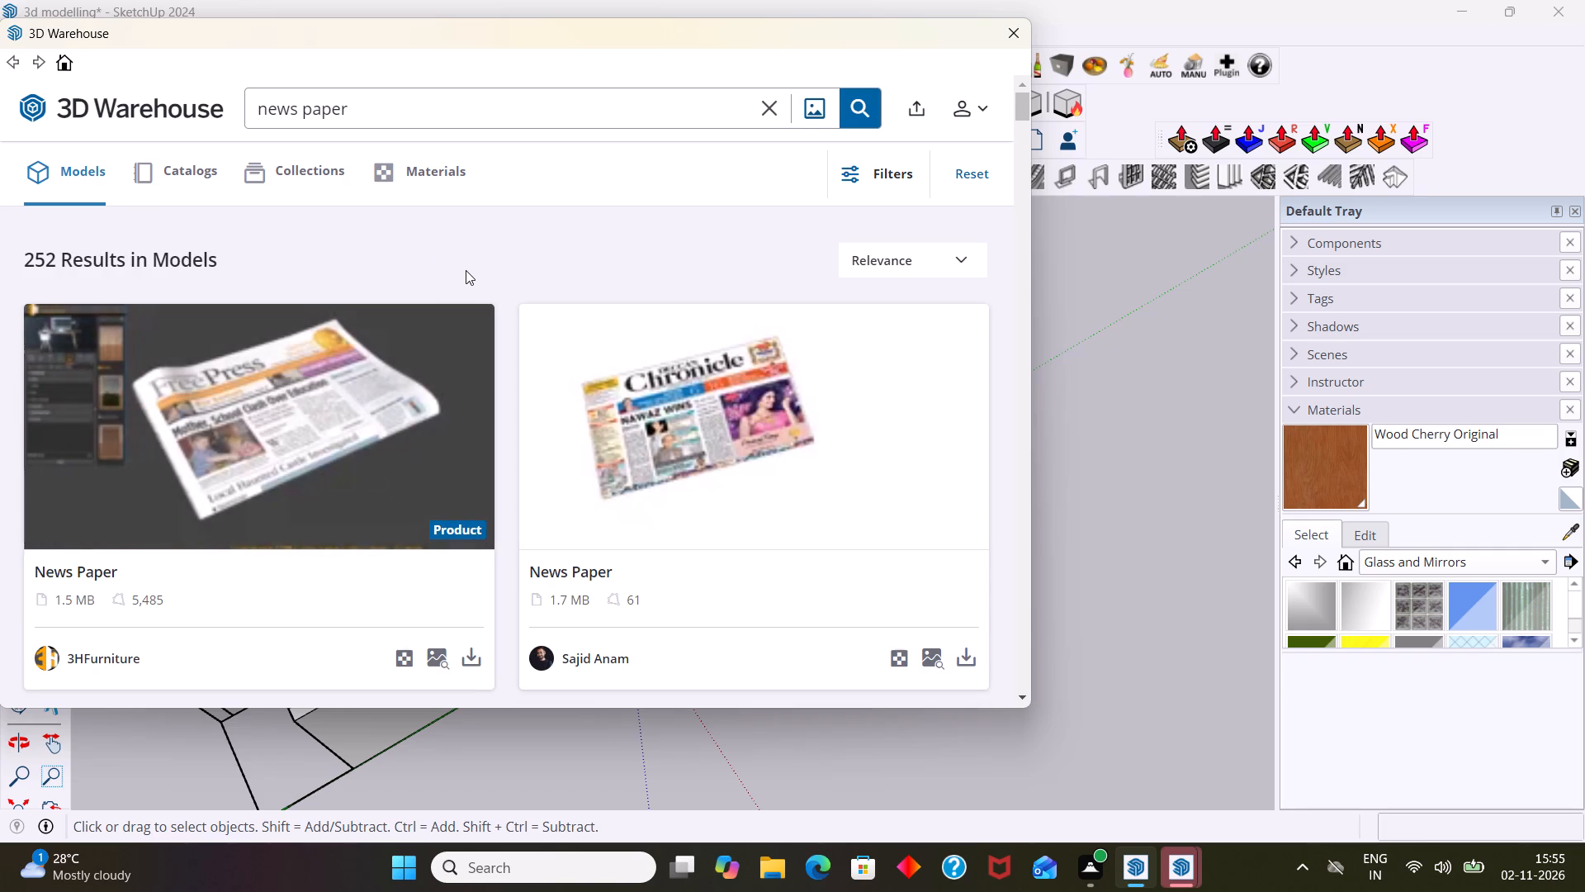
scroll(723, 430, down, 2)
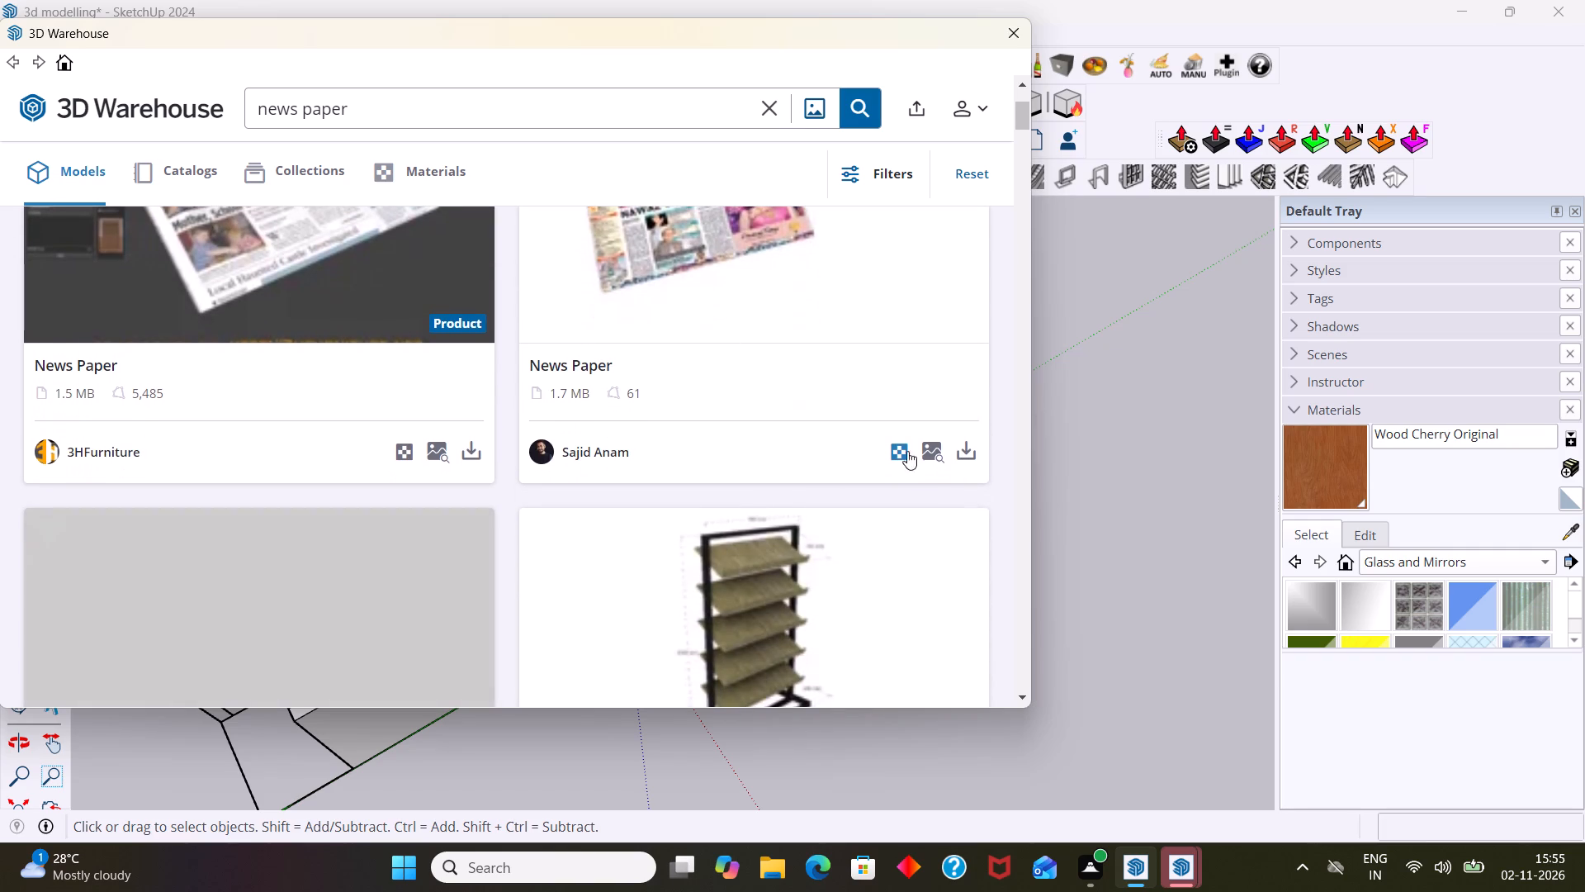
click(963, 444)
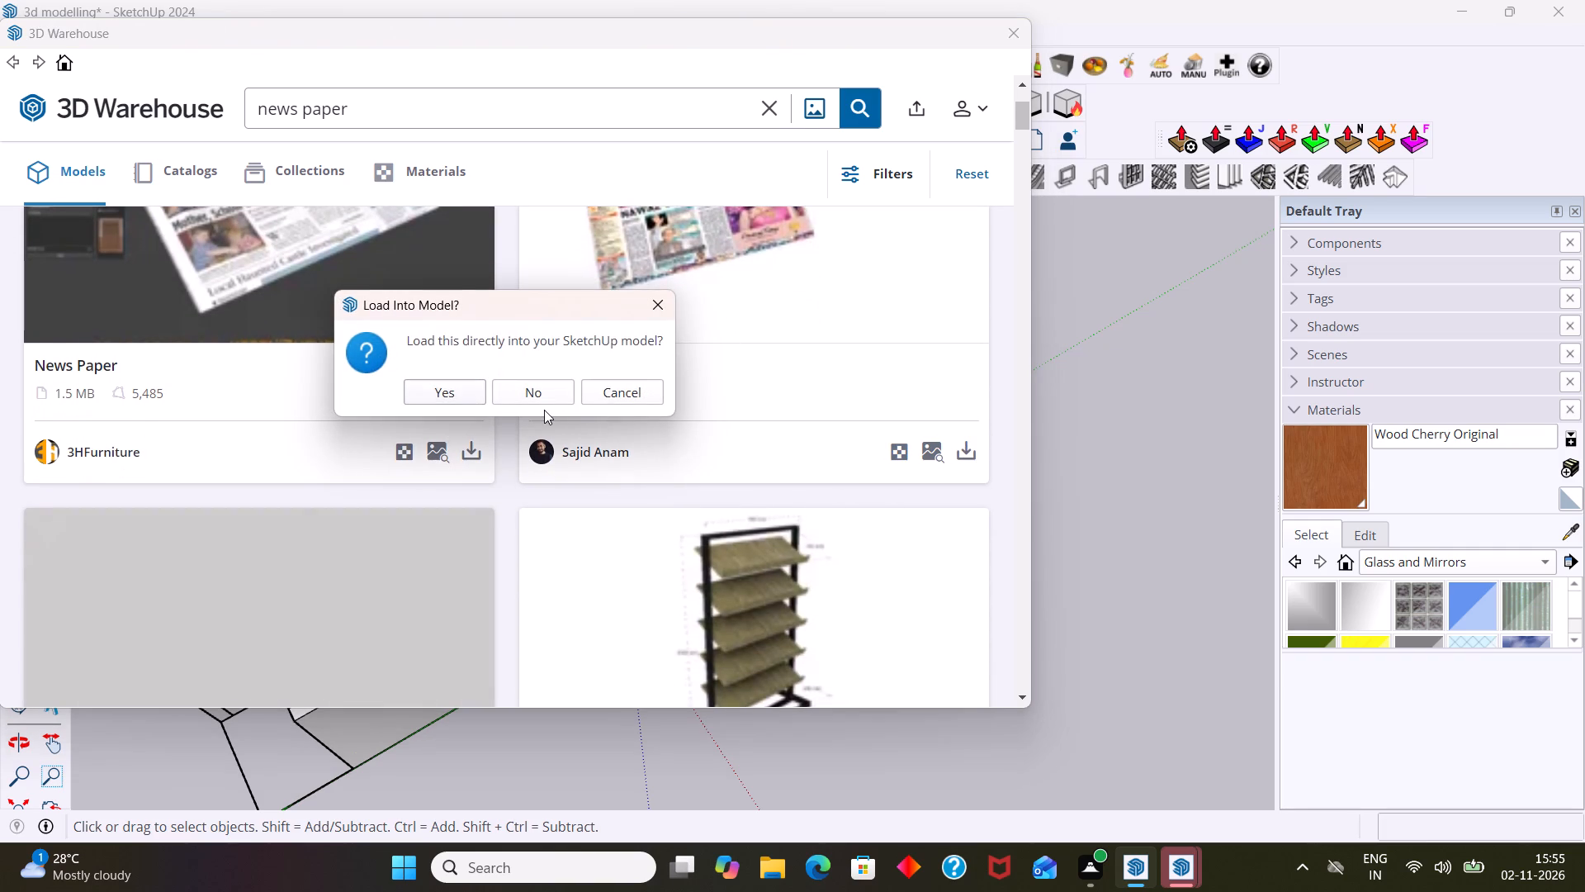
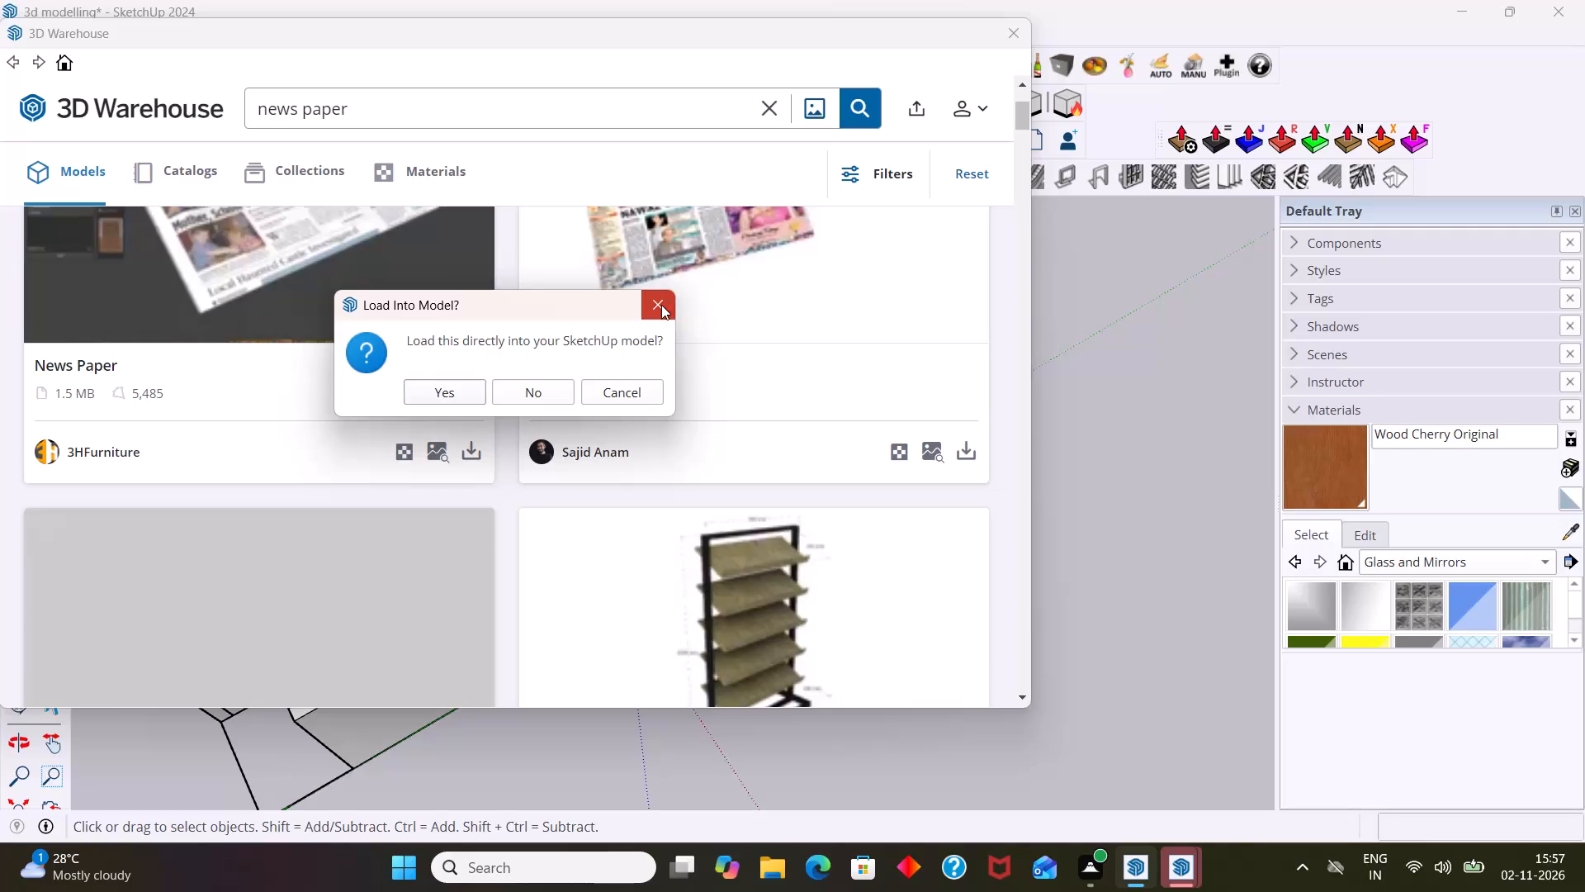
Load the Chronicle newspaper model directly into the house model and place it on the open ground beside the house.
click(661, 305)
click(970, 455)
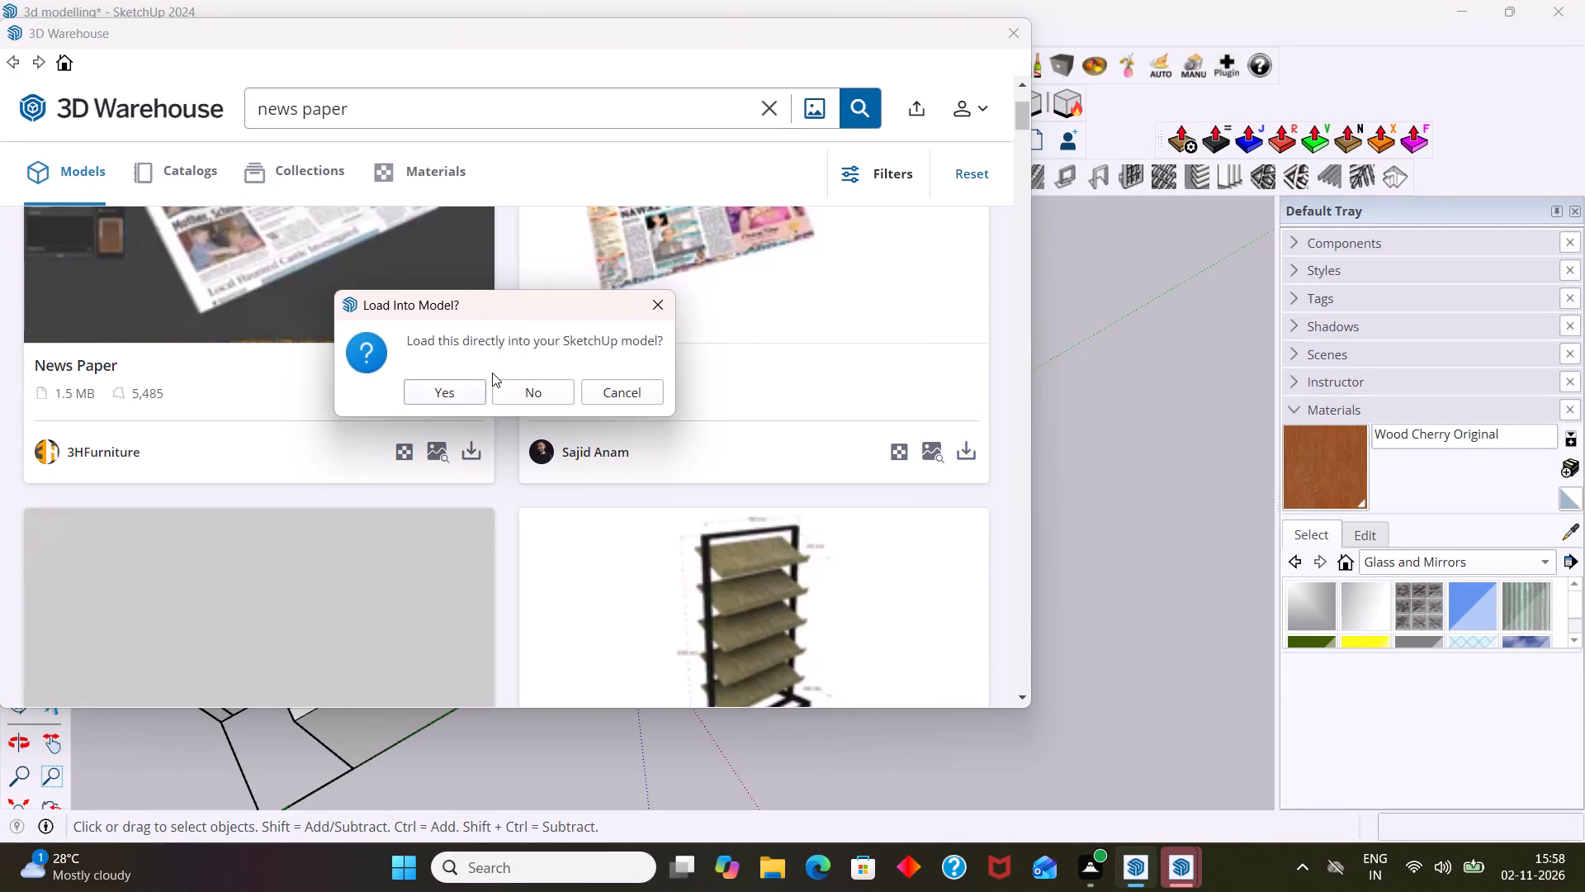
click(457, 391)
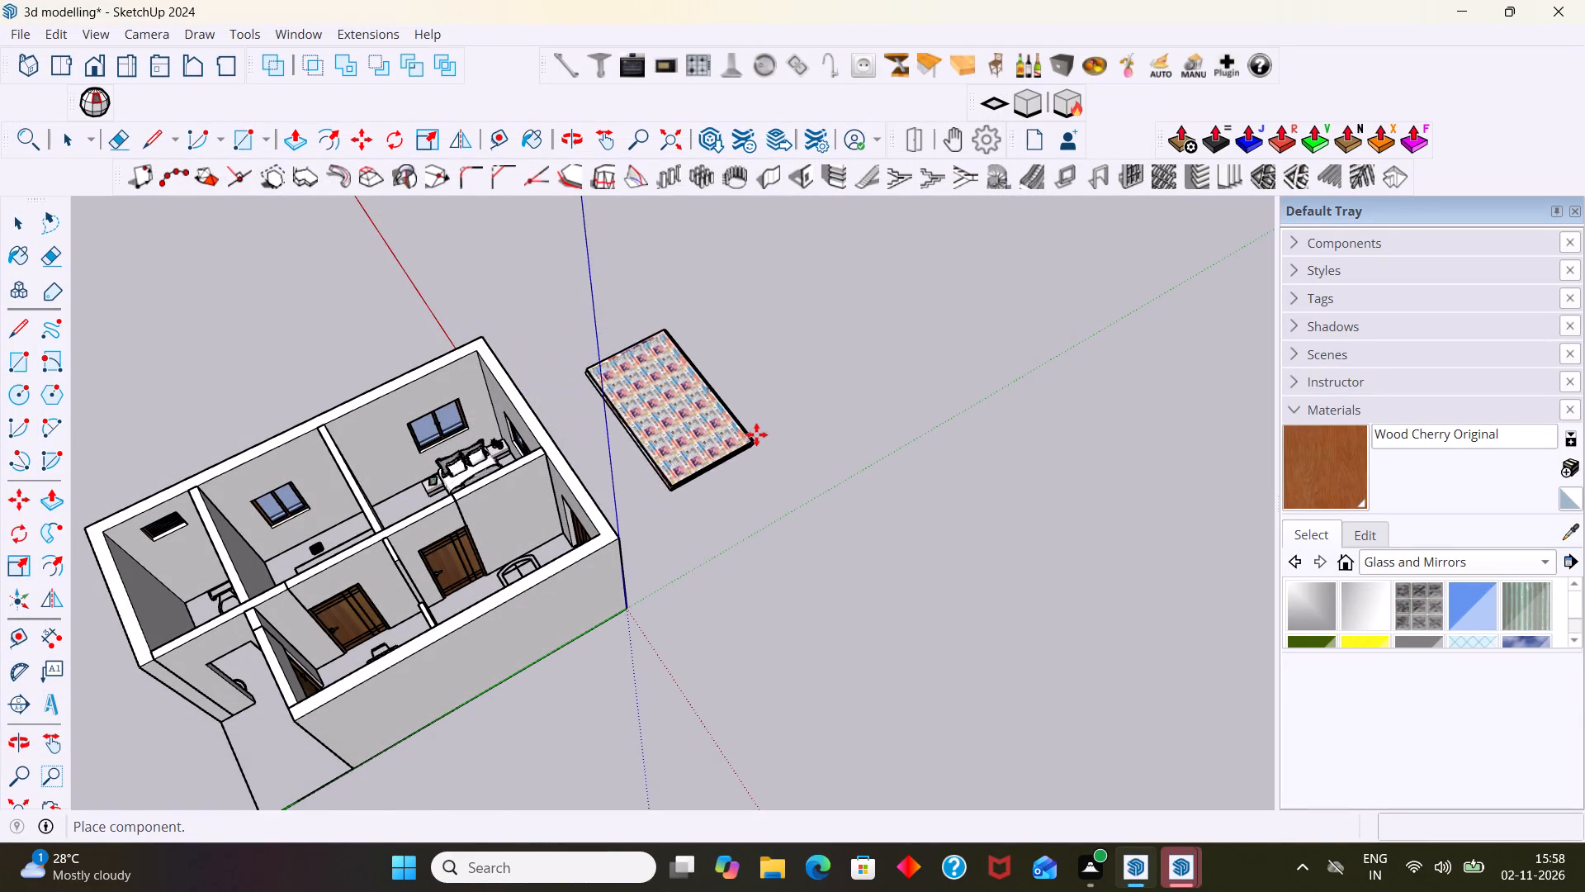
scroll(749, 439, up, 20)
scroll(749, 439, up, 7)
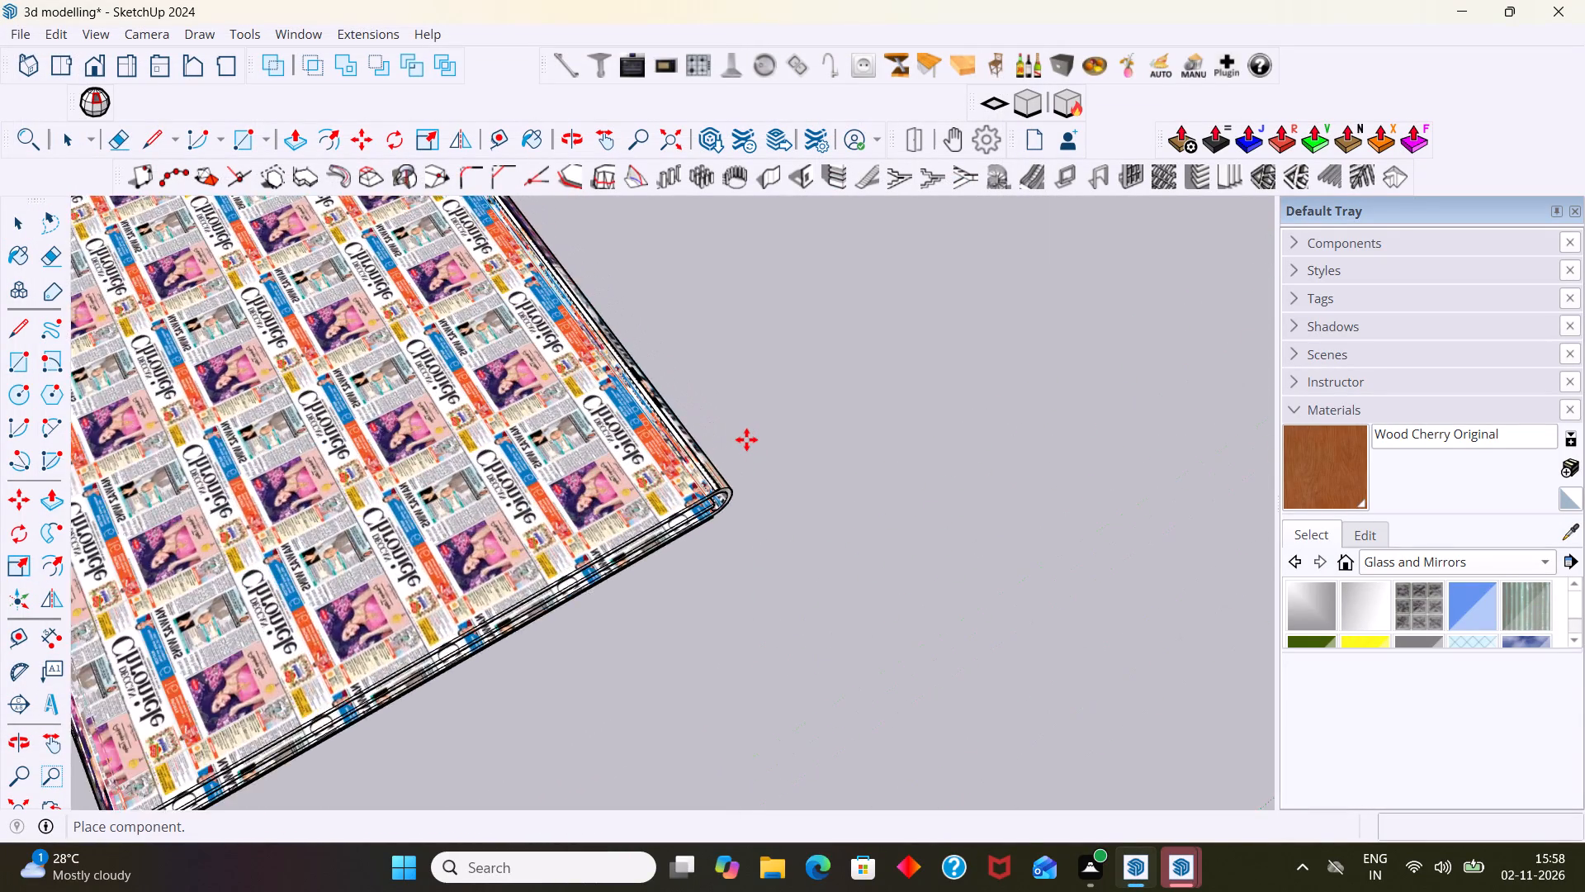
scroll(746, 439, up, 3)
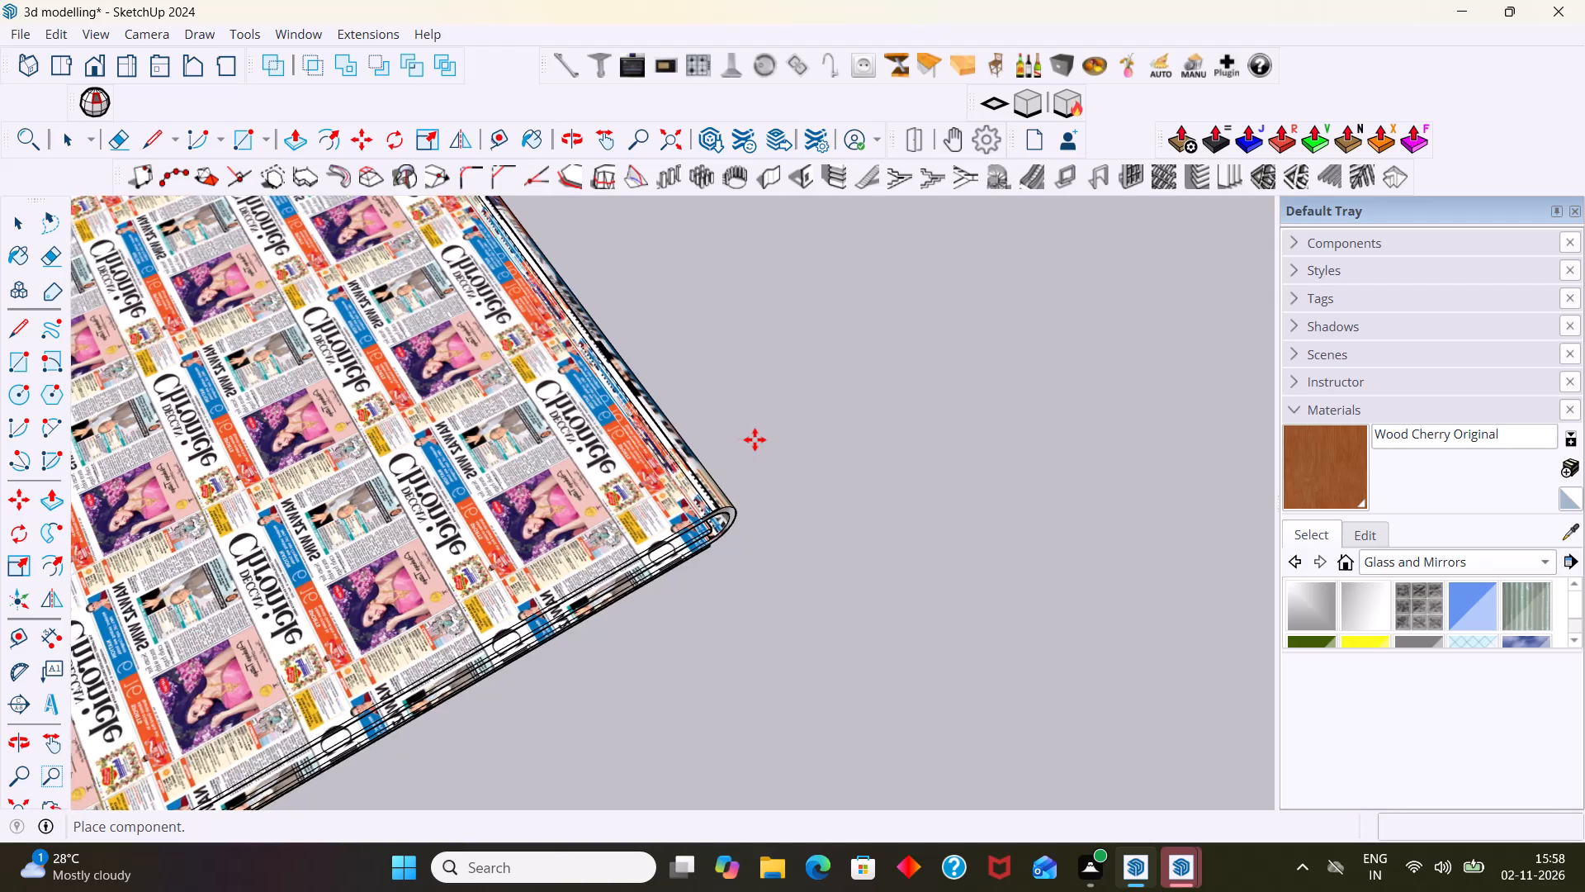
scroll(755, 439, down, 8)
click(755, 439)
scroll(755, 439, down, 9)
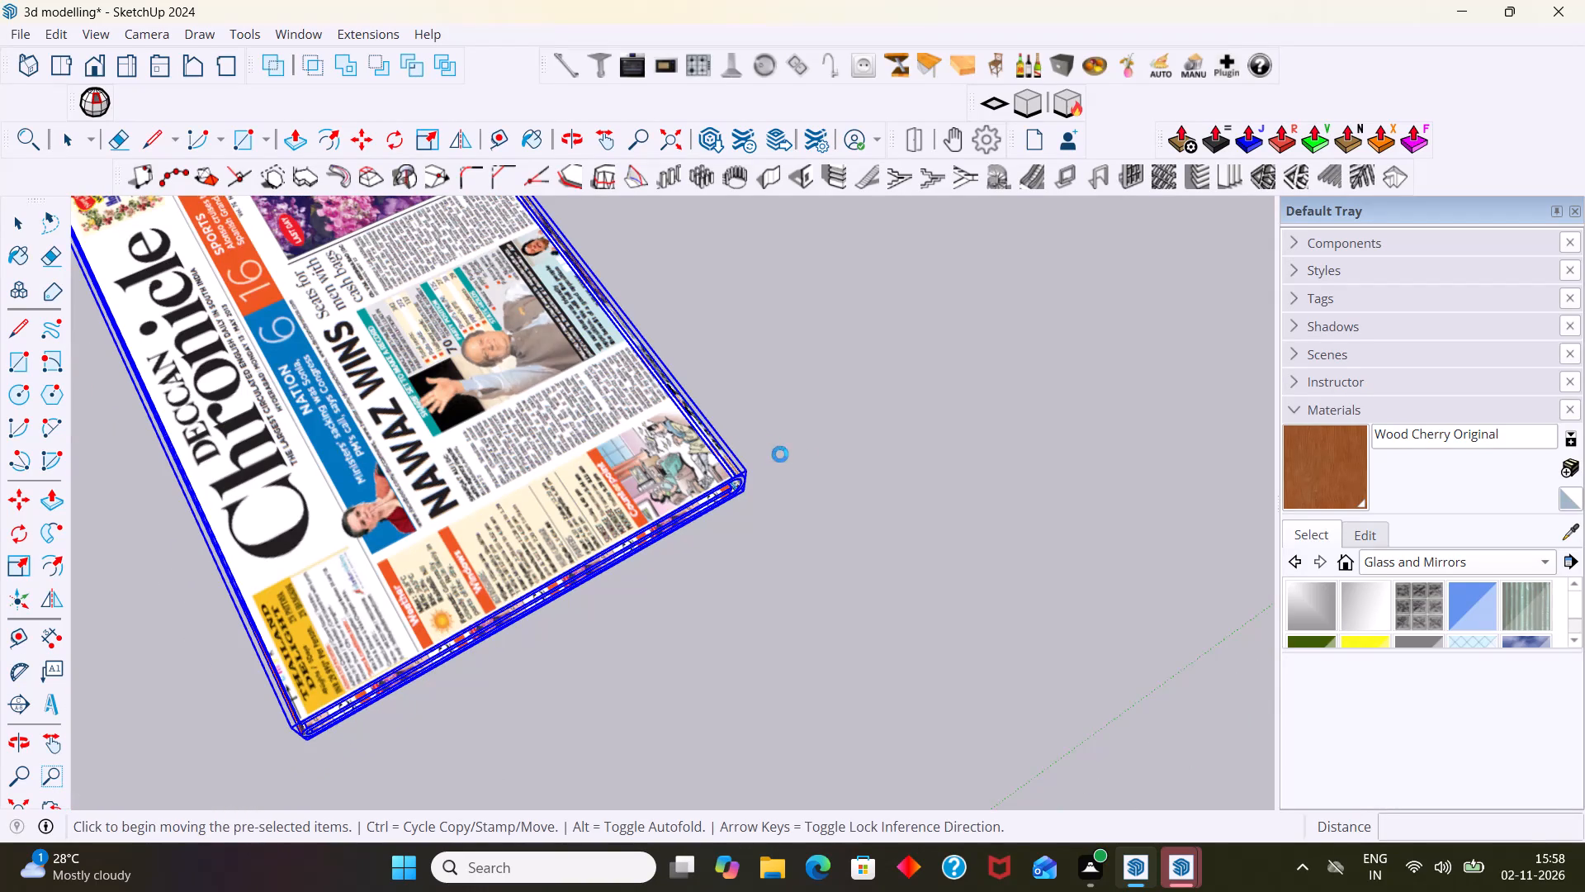
scroll(780, 454, down, 5)
key(space)
scroll(774, 448, down, 8)
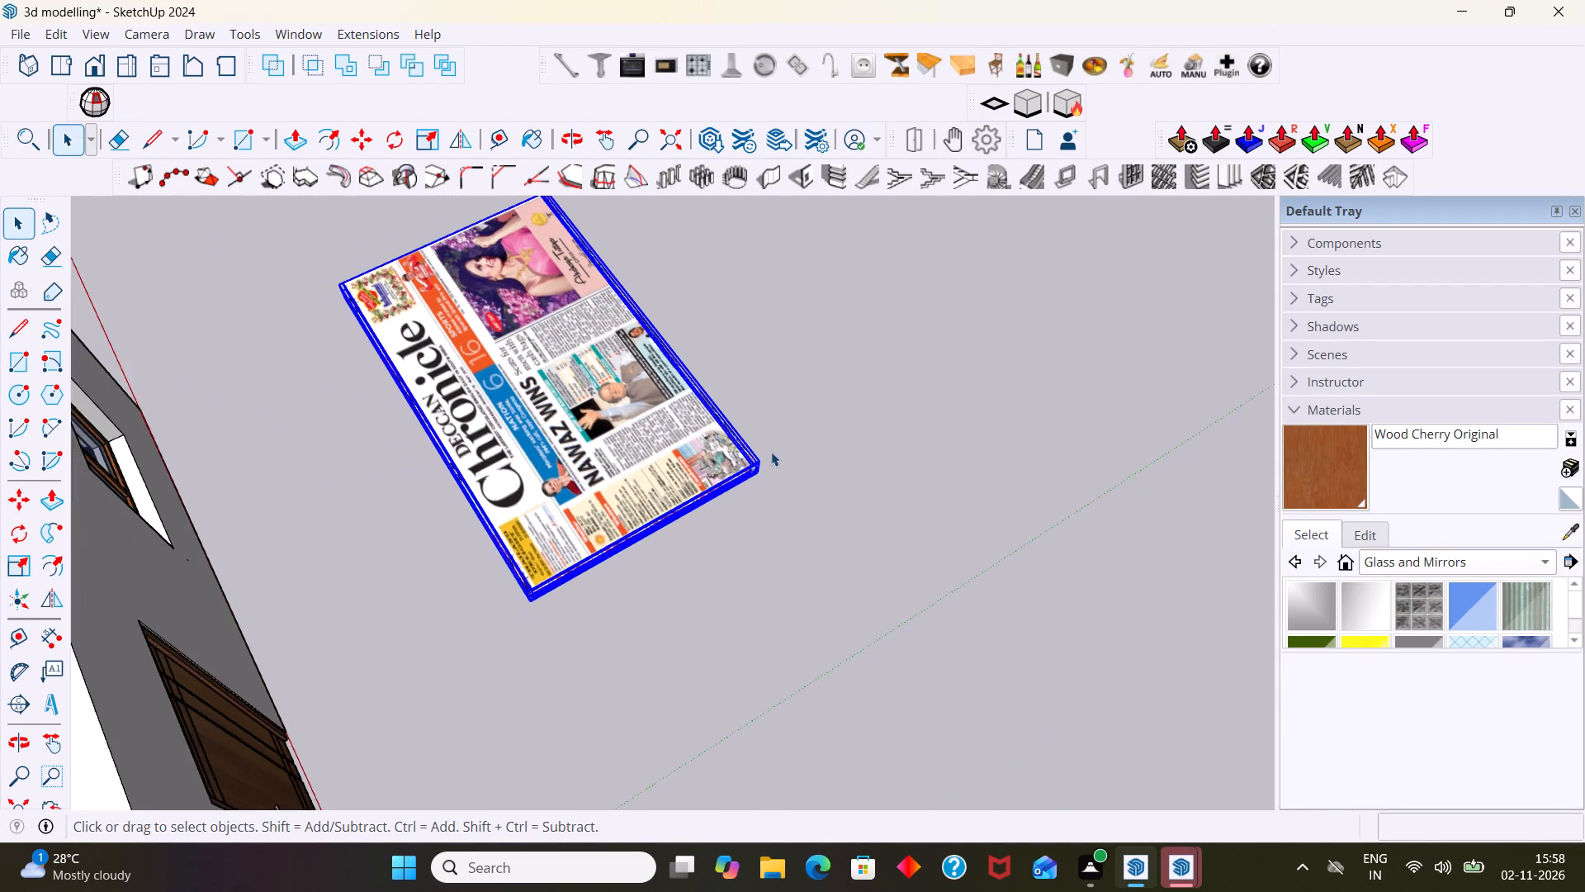
Scale the newspaper down to about 0.87 along the green axis and about 0.53 along the red axis.
scroll(771, 452, down, 1)
key(s)
scroll(457, 458, up, 4)
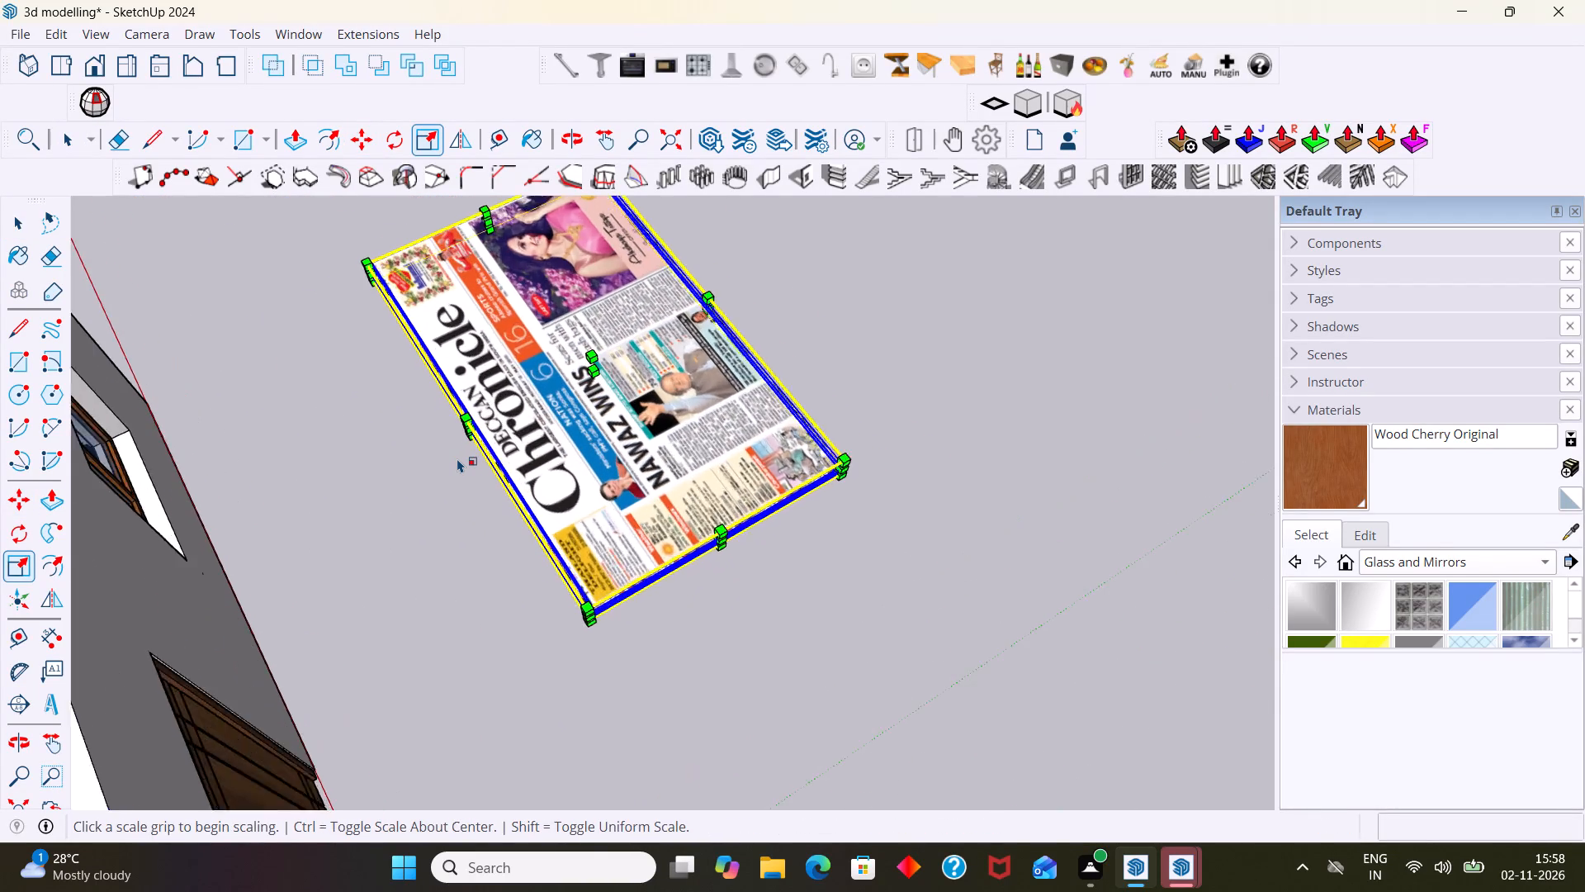
scroll(457, 458, up, 2)
middle_drag(458, 458, 490, 395)
scroll(461, 423, up, 6)
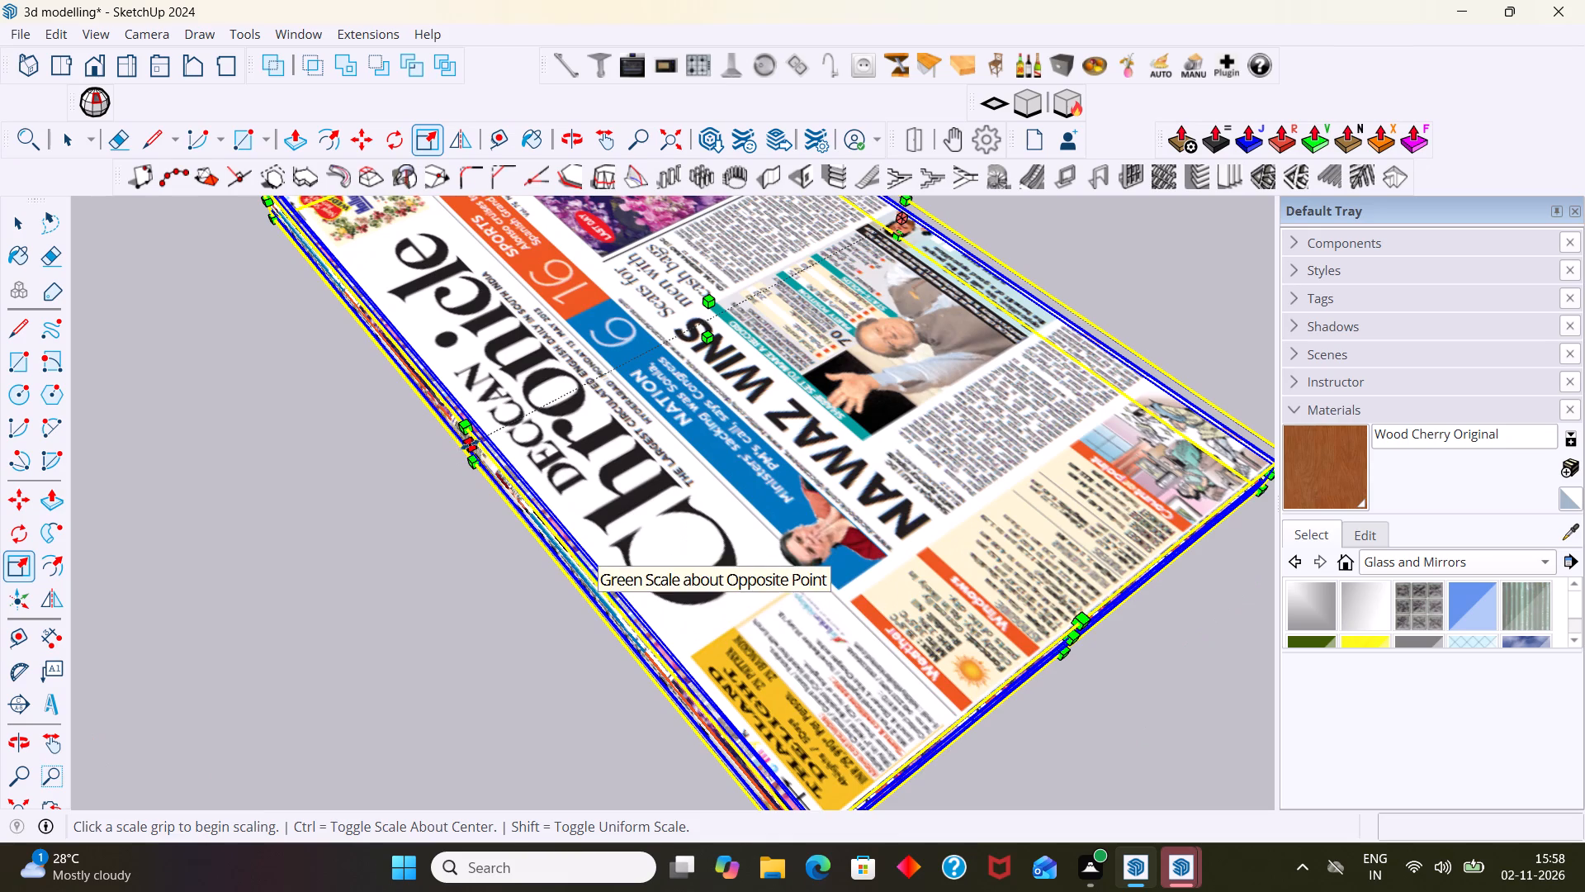
click(472, 443)
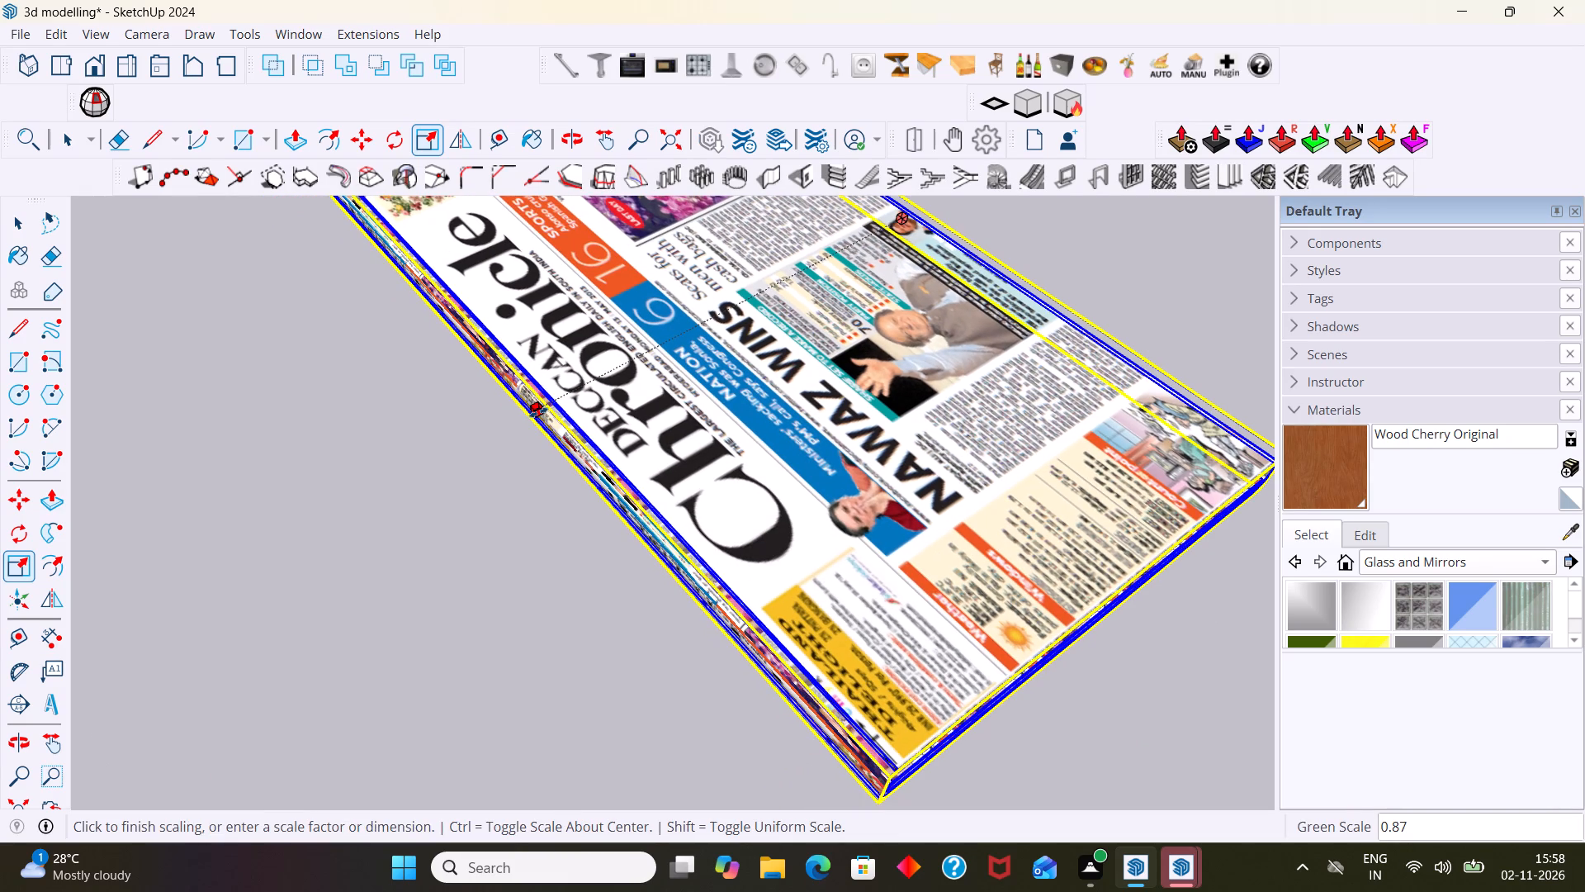
click(542, 410)
scroll(849, 516, down, 2)
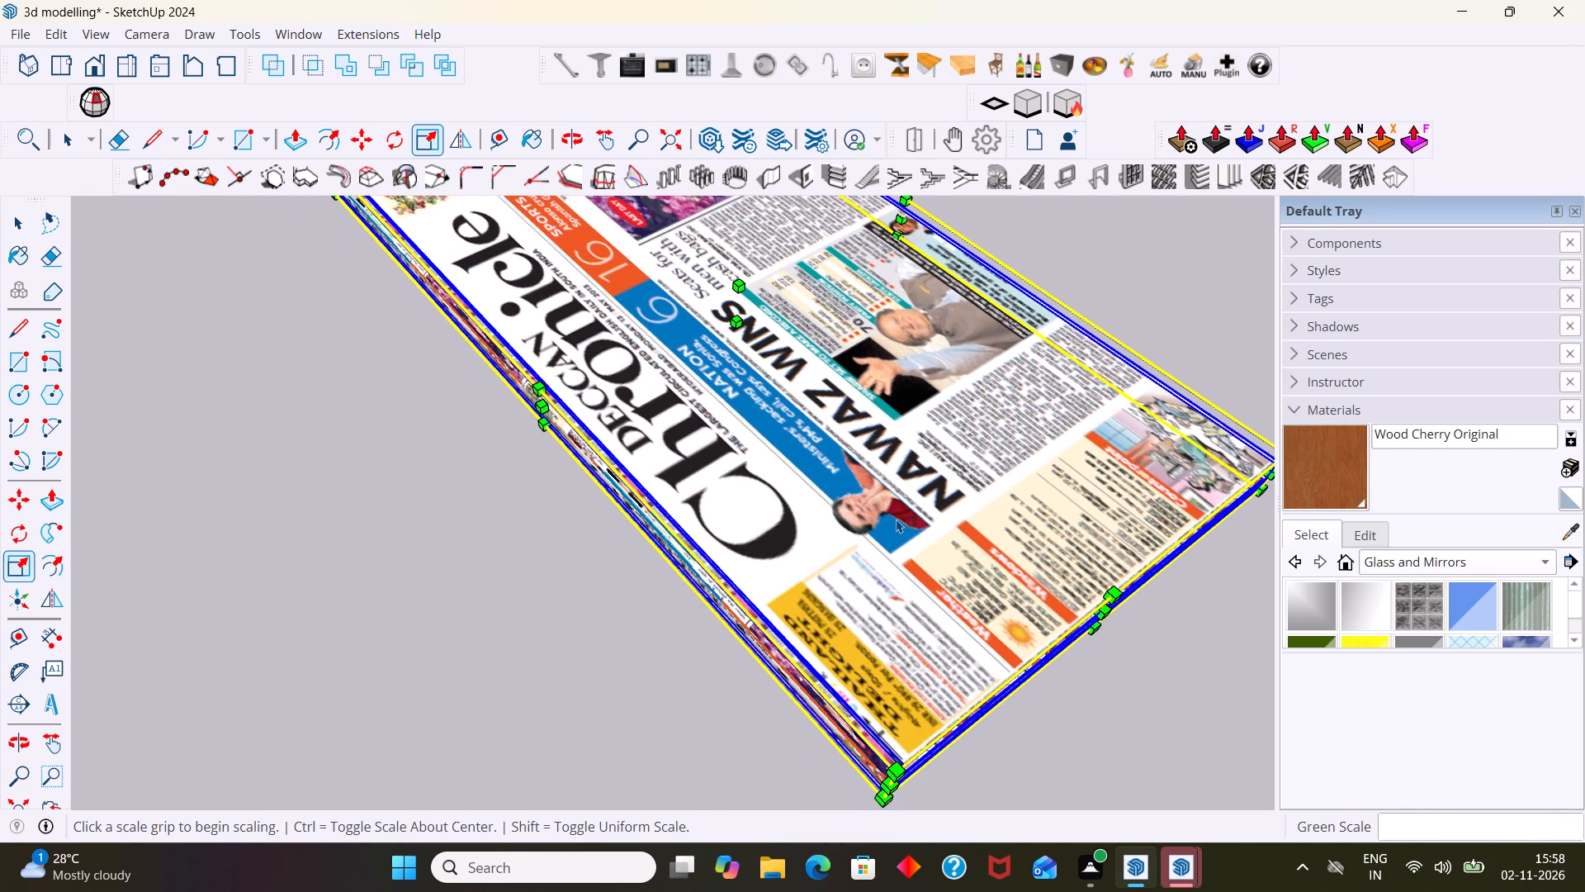
scroll(1092, 624, up, 7)
click(1048, 584)
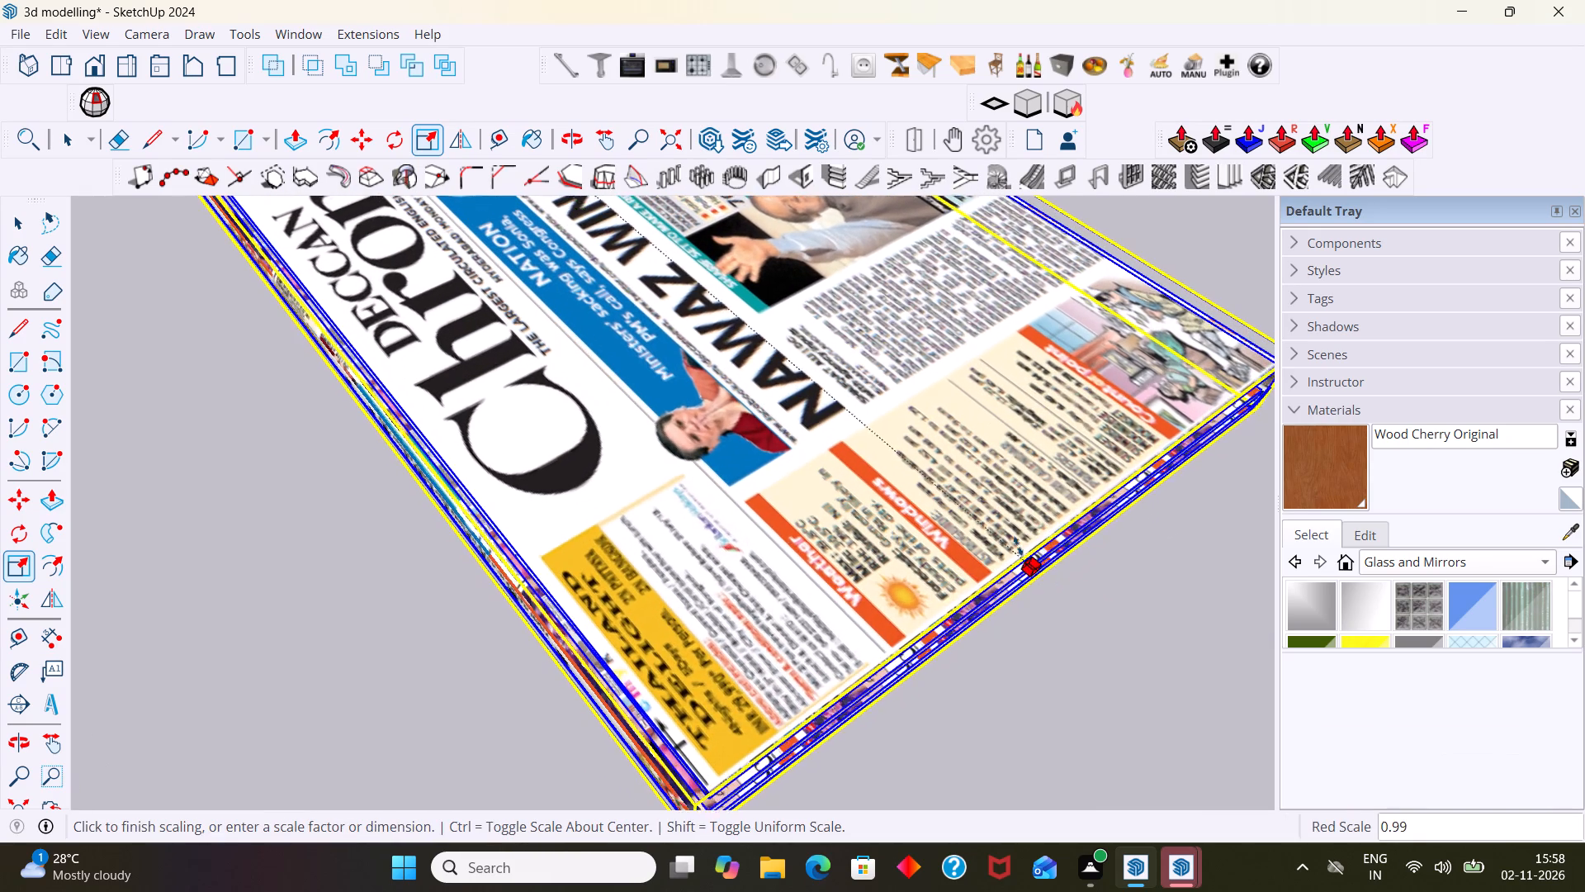
scroll(821, 401, down, 4)
shift+middle_drag(813, 401, 904, 667)
scroll(901, 644, down, 6)
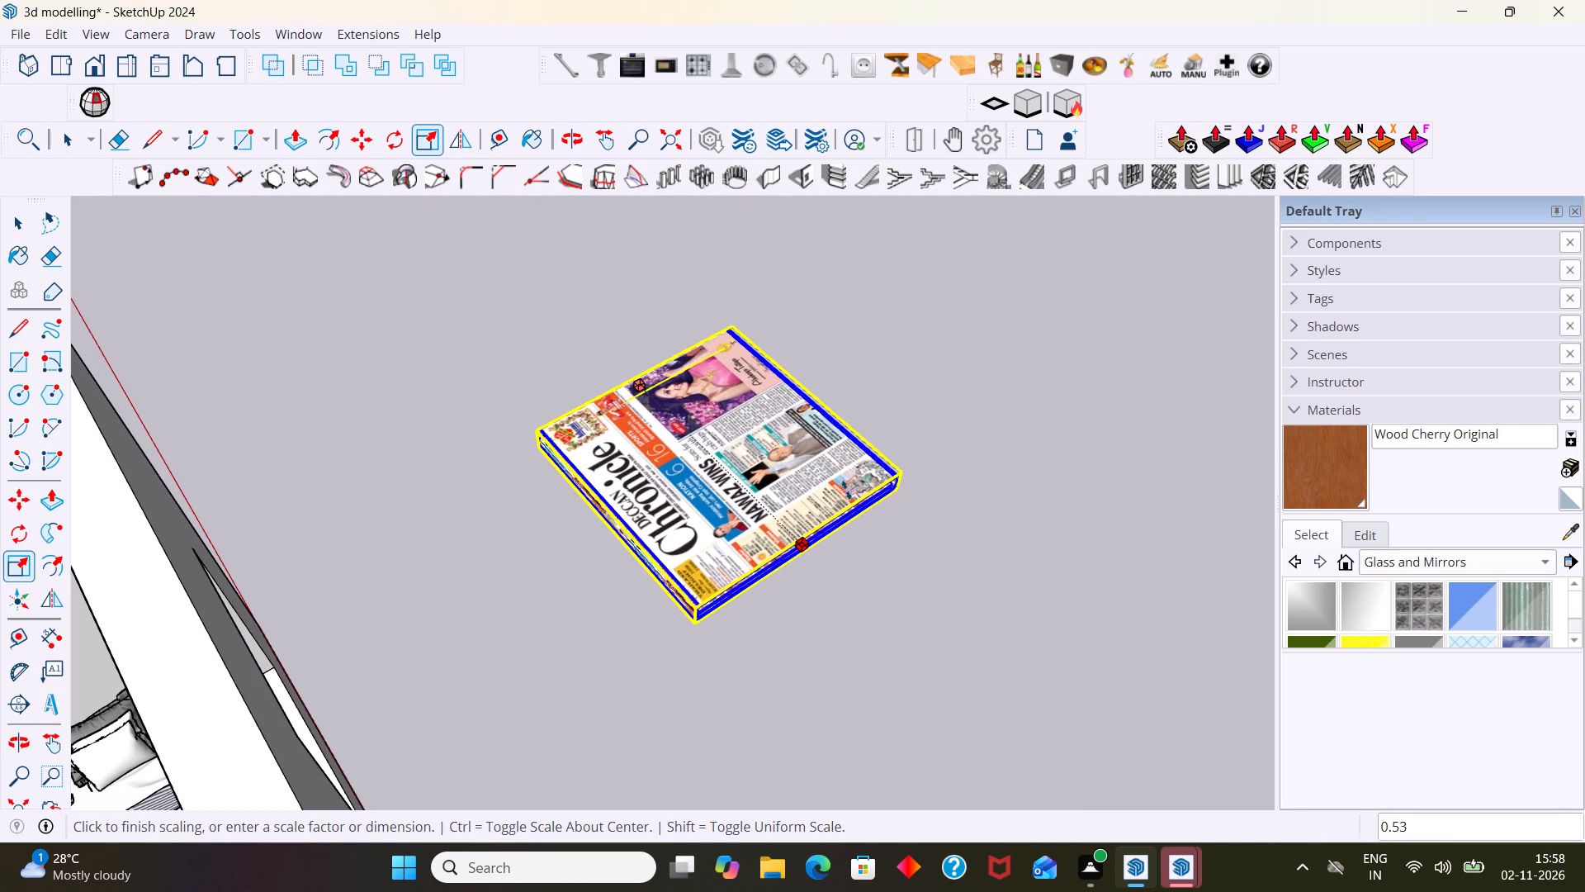
click(794, 432)
Shrink the newspaper further to about 0.34 along the green axis and about 0.49 along the red axis.
middle_drag(827, 388, 547, 387)
scroll(917, 458, up, 2)
middle_drag(941, 465, 790, 355)
scroll(1001, 611, up, 6)
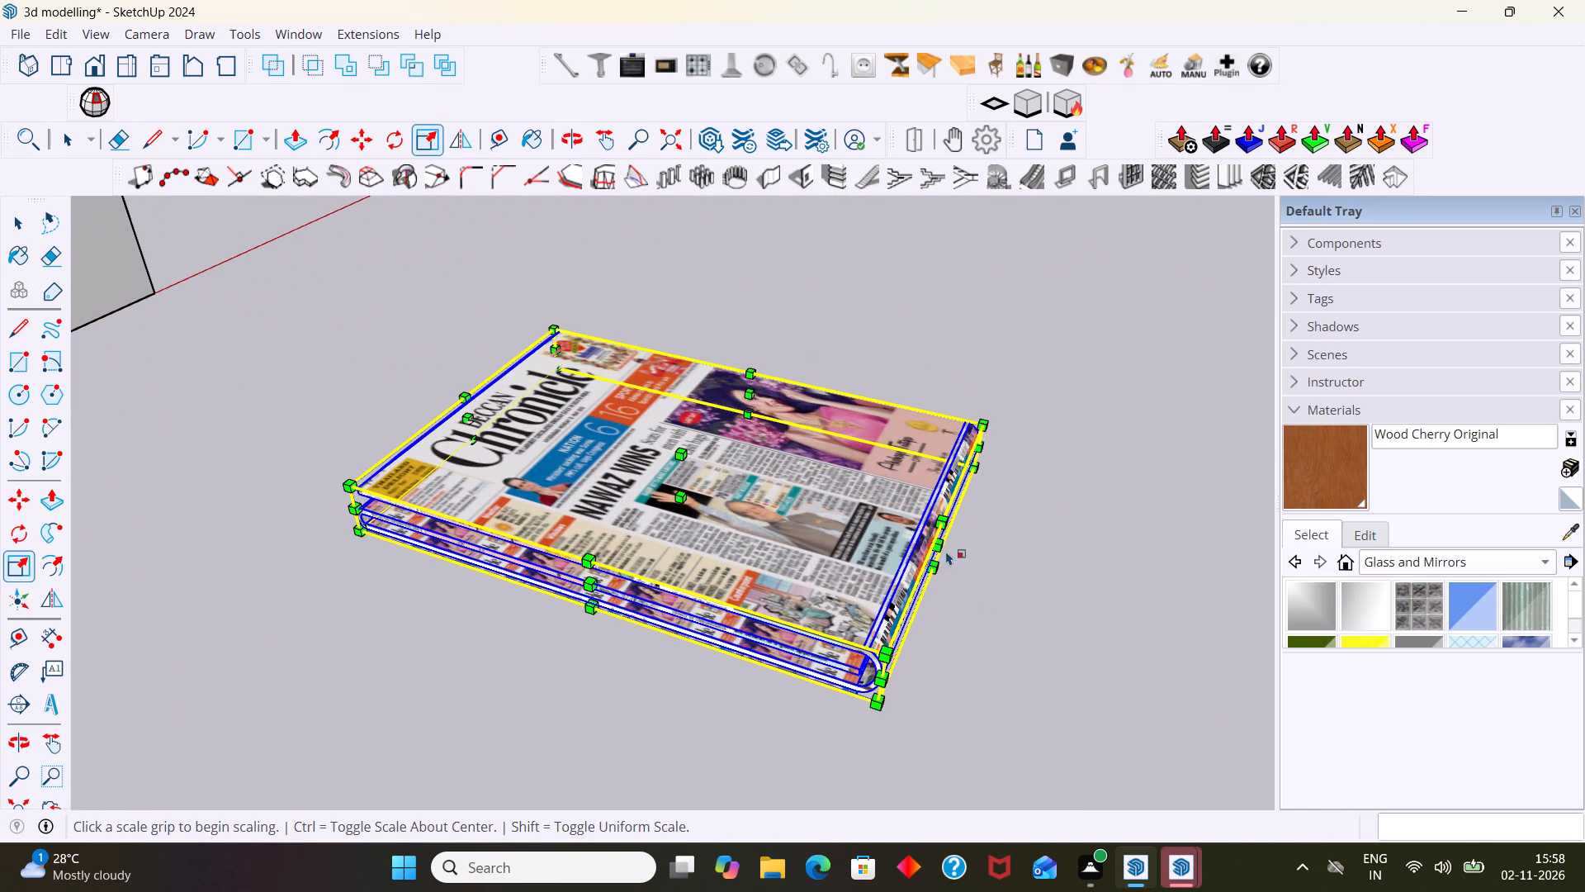
click(939, 549)
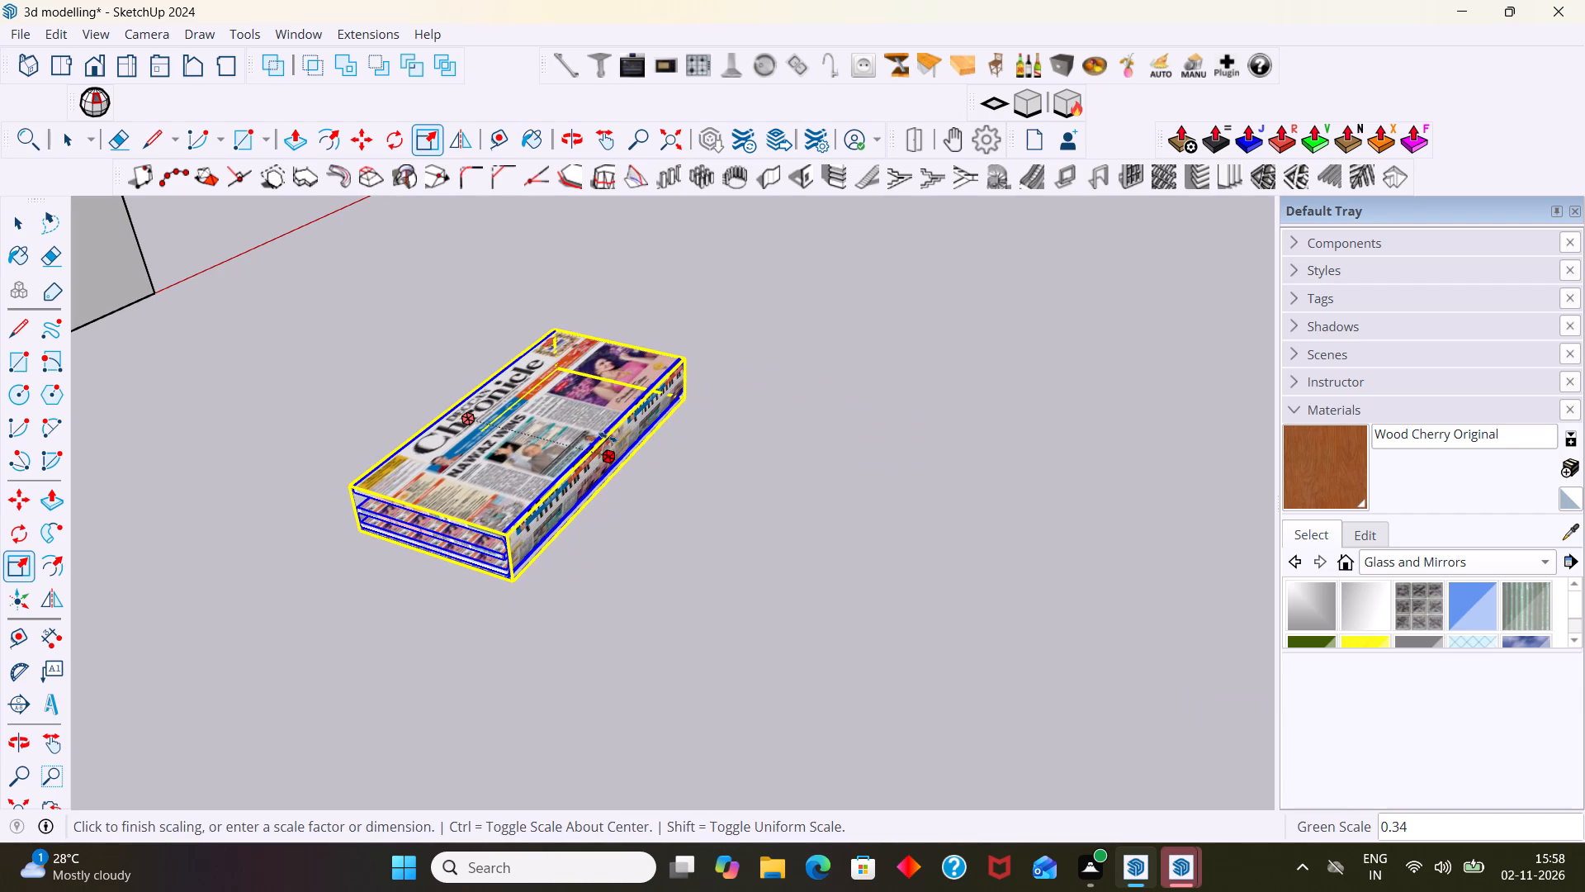
click(608, 437)
scroll(350, 557, up, 3)
middle_drag(361, 558, 607, 604)
scroll(627, 610, up, 2)
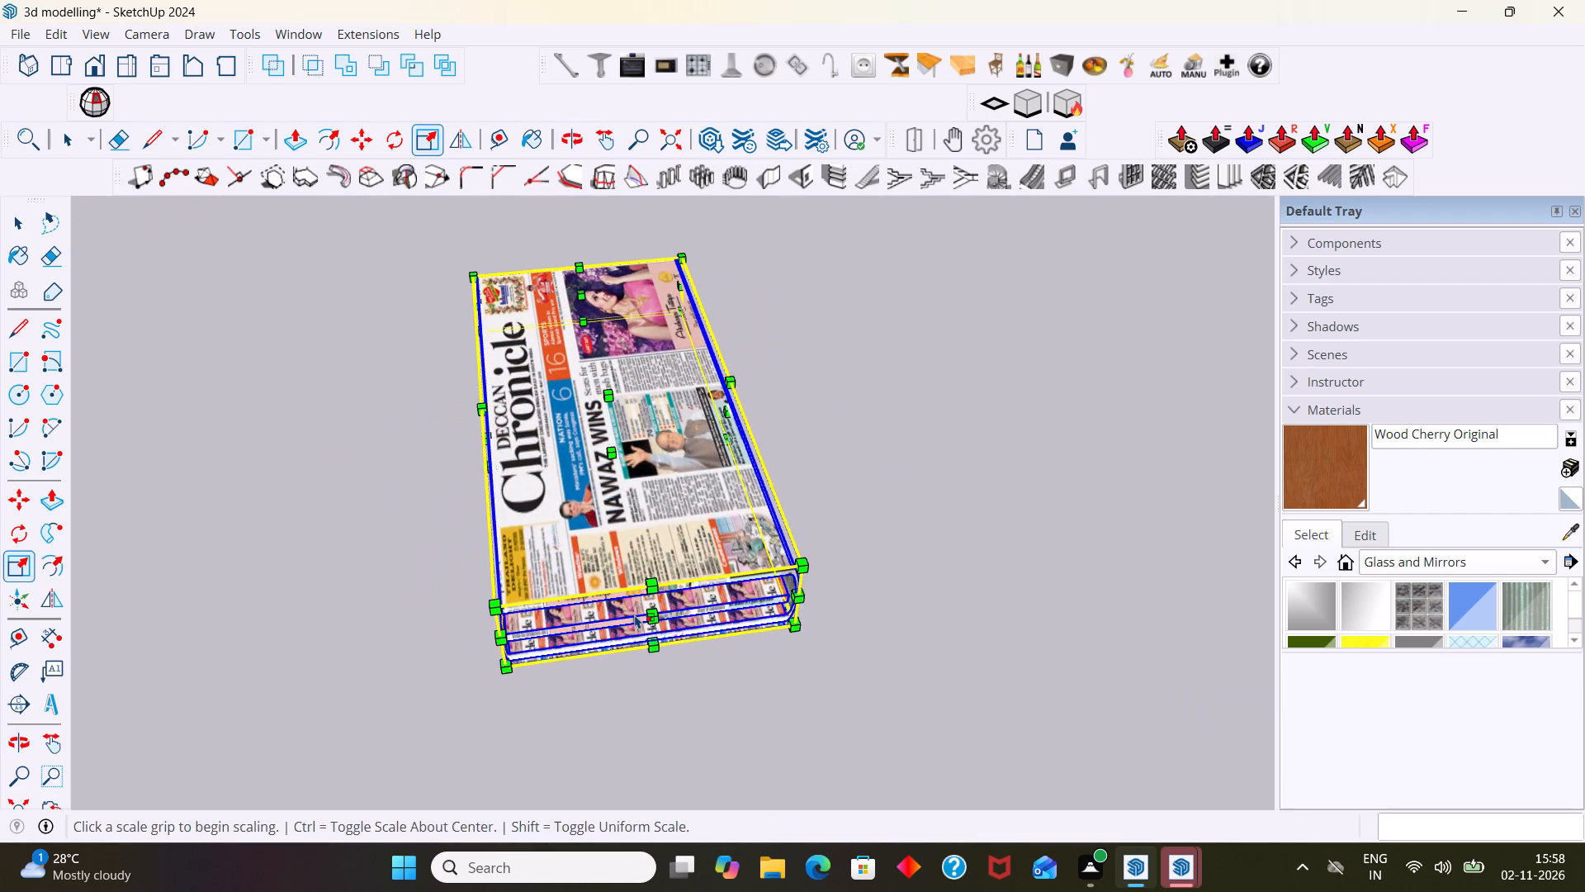
click(658, 619)
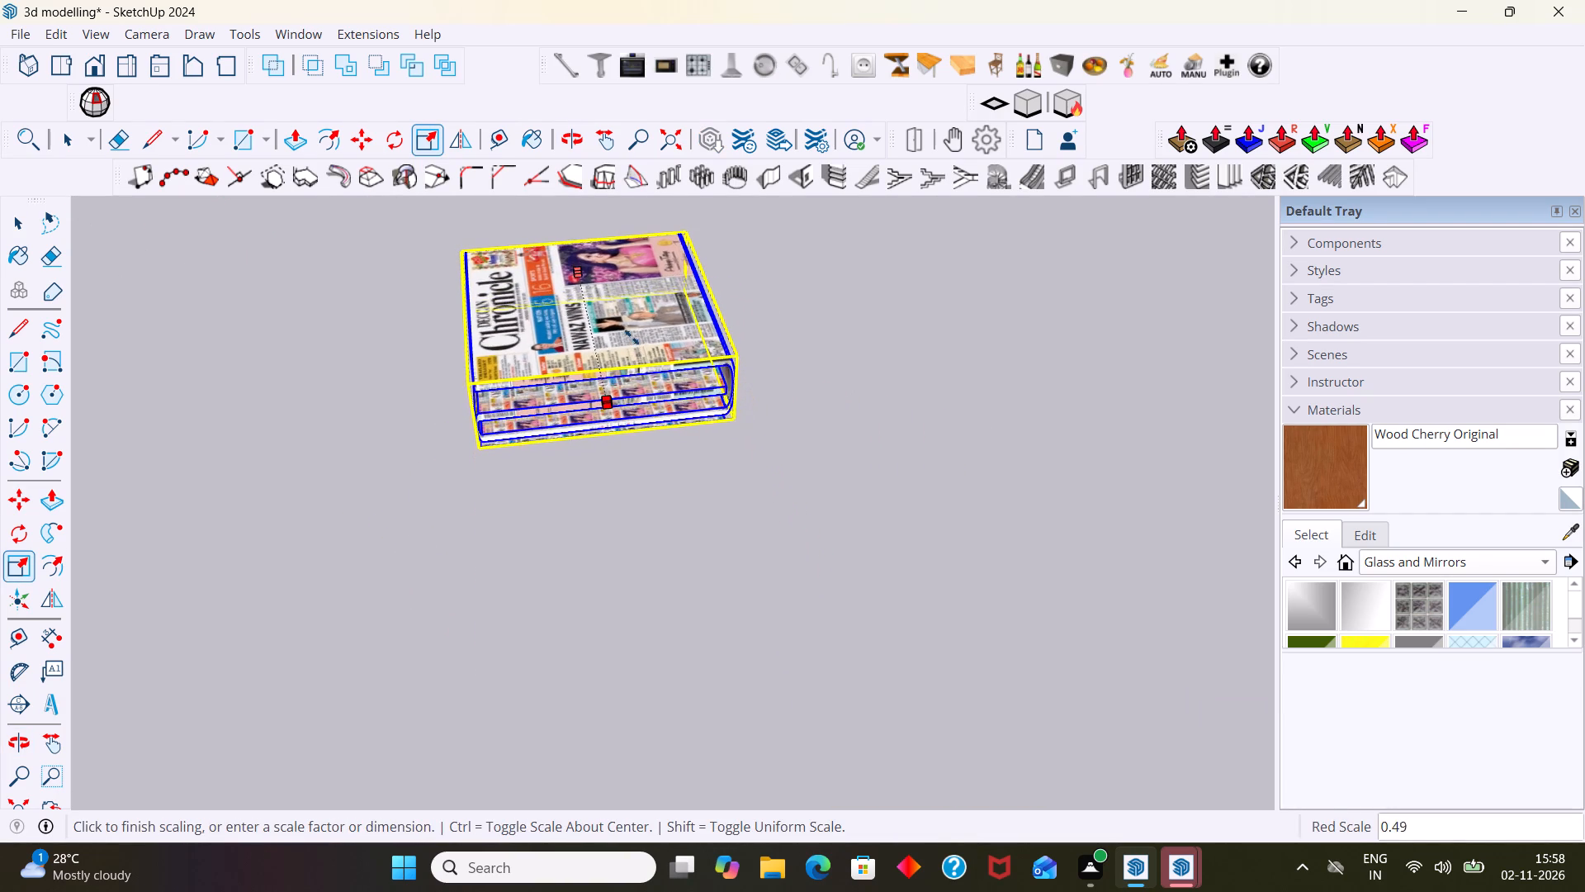
click(625, 312)
Flatten the newspaper stack by scaling it along green and blue together to about 0.57, -0.11.
middle_drag(658, 379, 1029, 435)
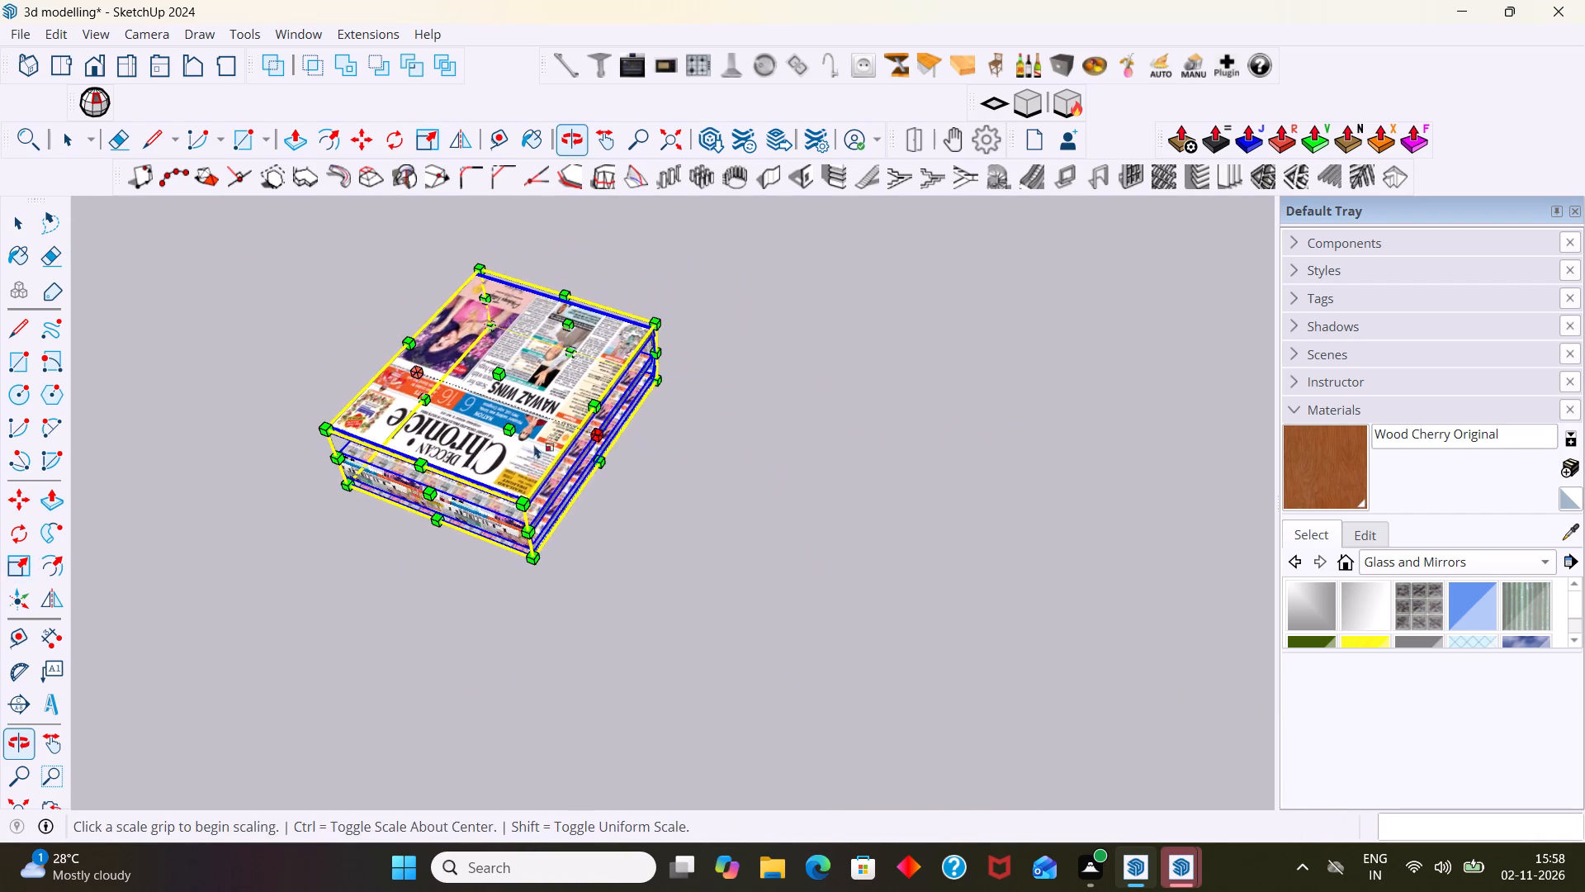
scroll(500, 444, up, 7)
middle_drag(313, 510, 554, 442)
scroll(556, 498, up, 2)
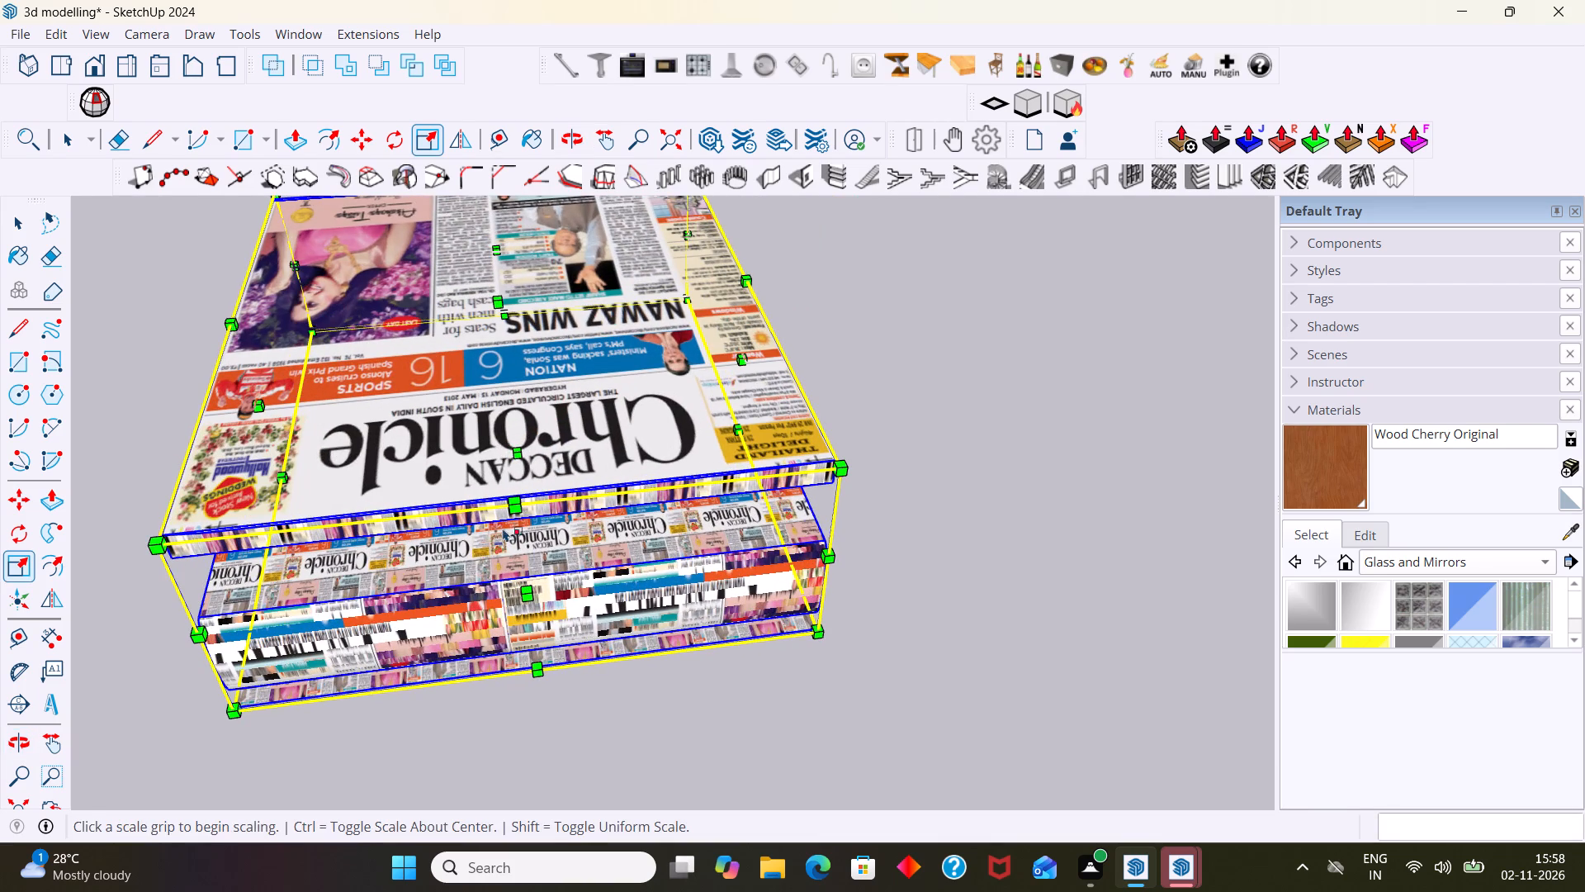
click(514, 505)
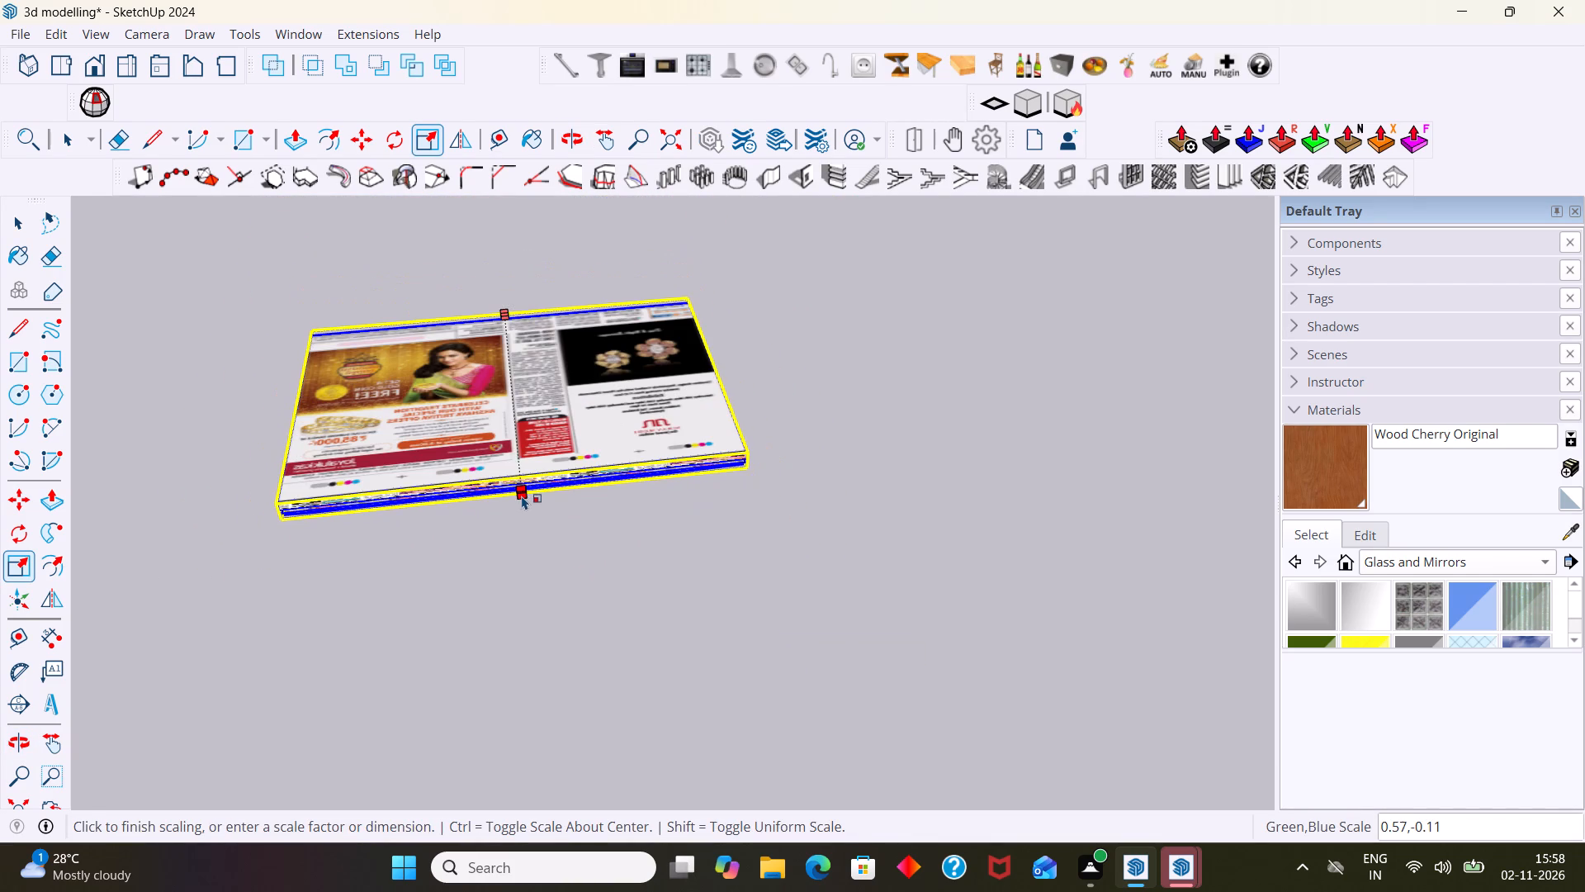
click(522, 496)
key(space)
click(592, 528)
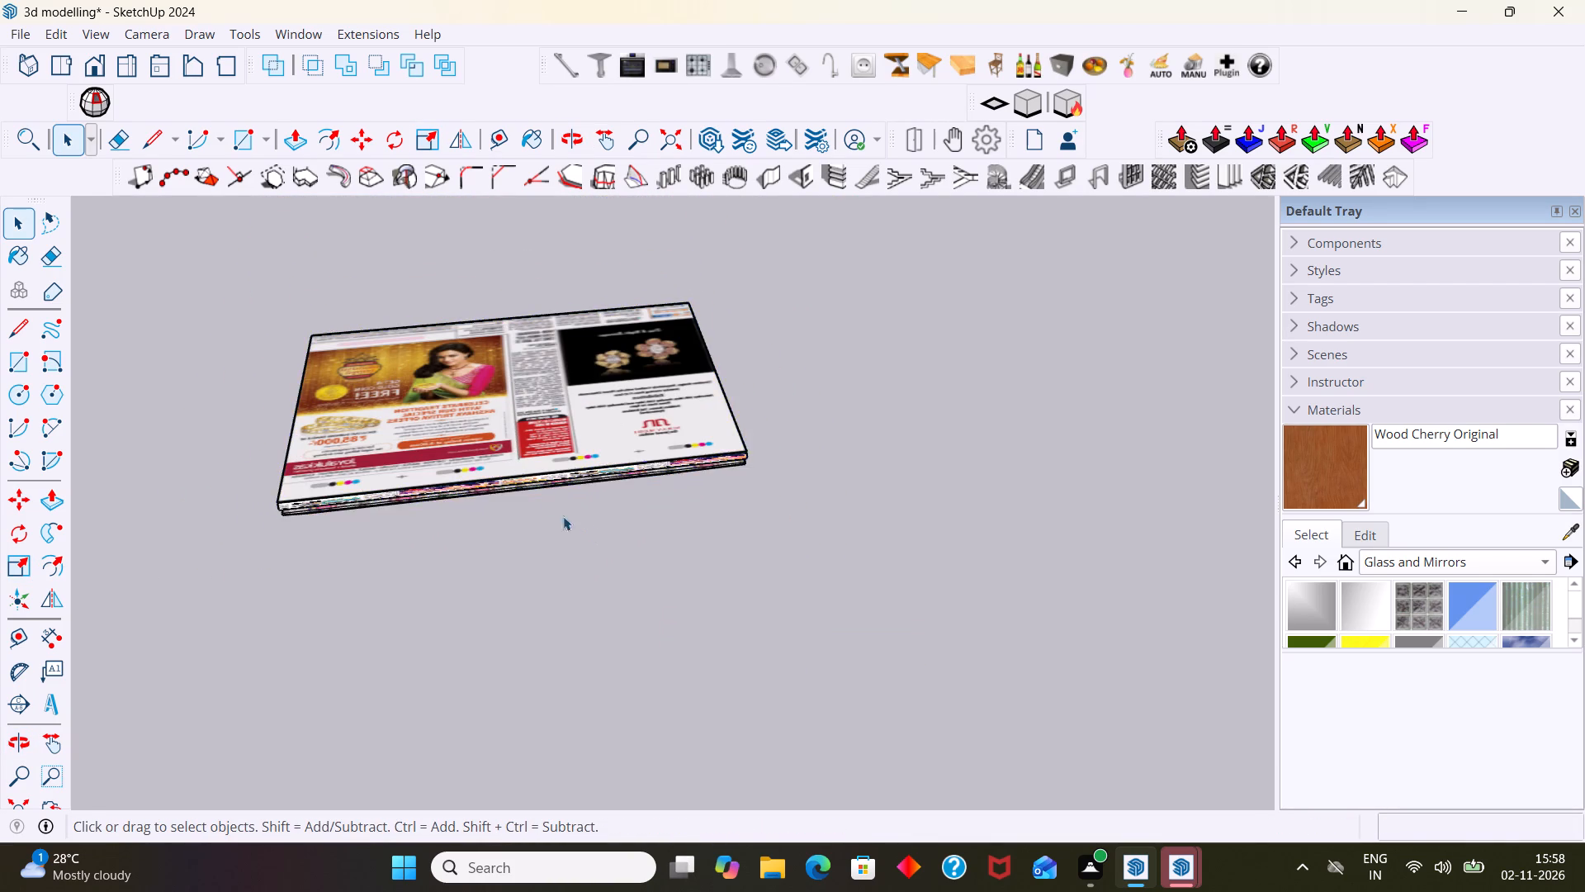
Examine the flattened newspaper's edges and folded layers from close up and below.
scroll(482, 494, up, 4)
middle_drag(443, 505, 706, 436)
scroll(518, 552, up, 12)
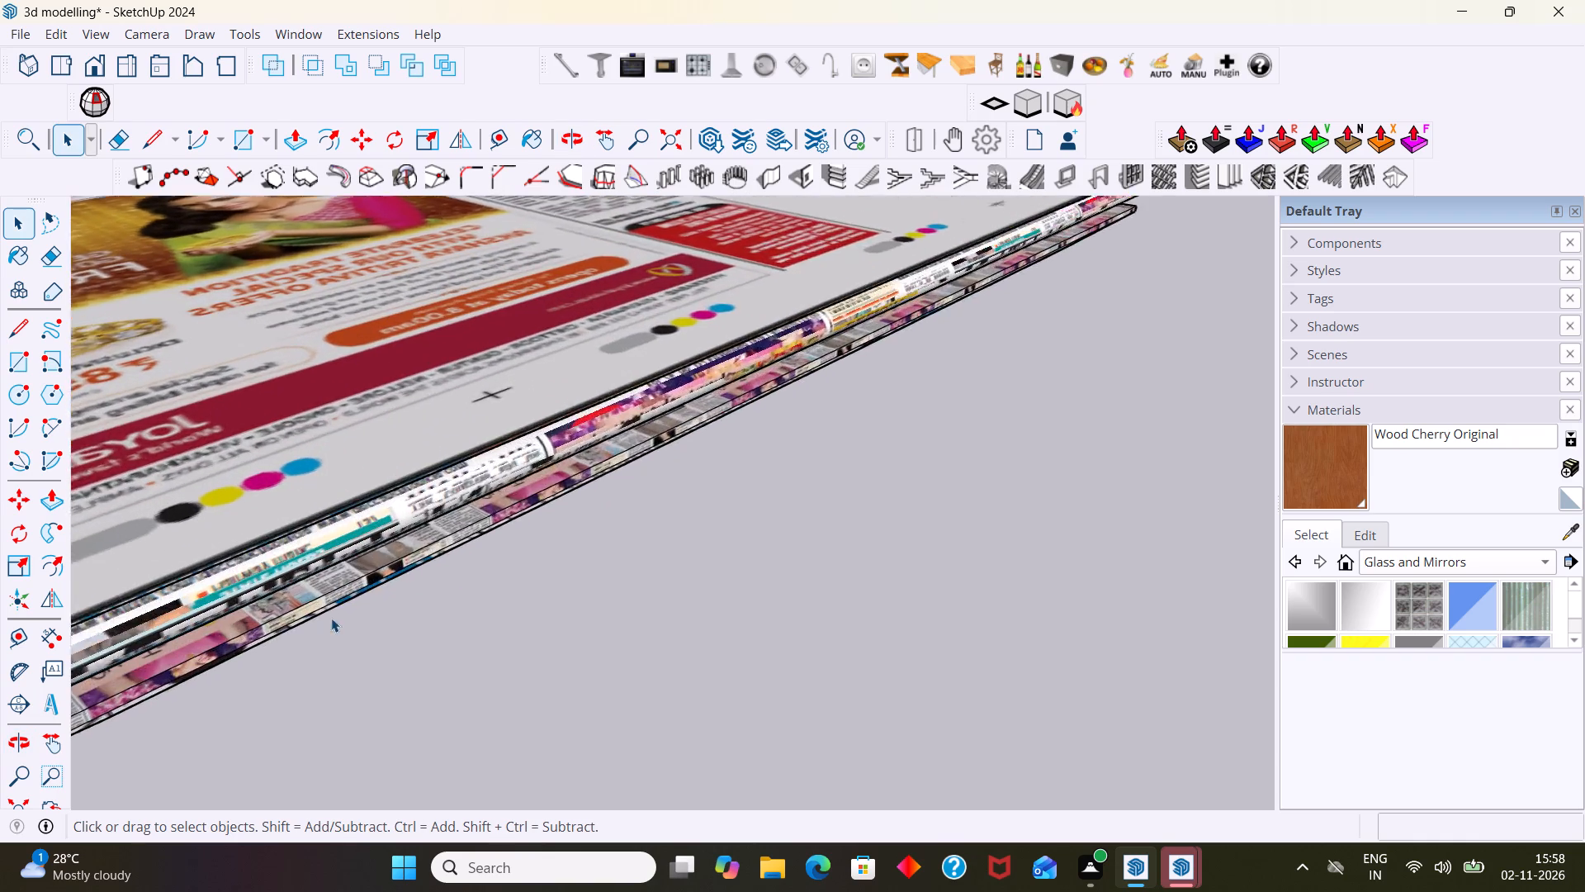
scroll(331, 618, up, 2)
middle_drag(322, 612, 357, 482)
scroll(396, 464, down, 3)
middle_drag(432, 481, 428, 349)
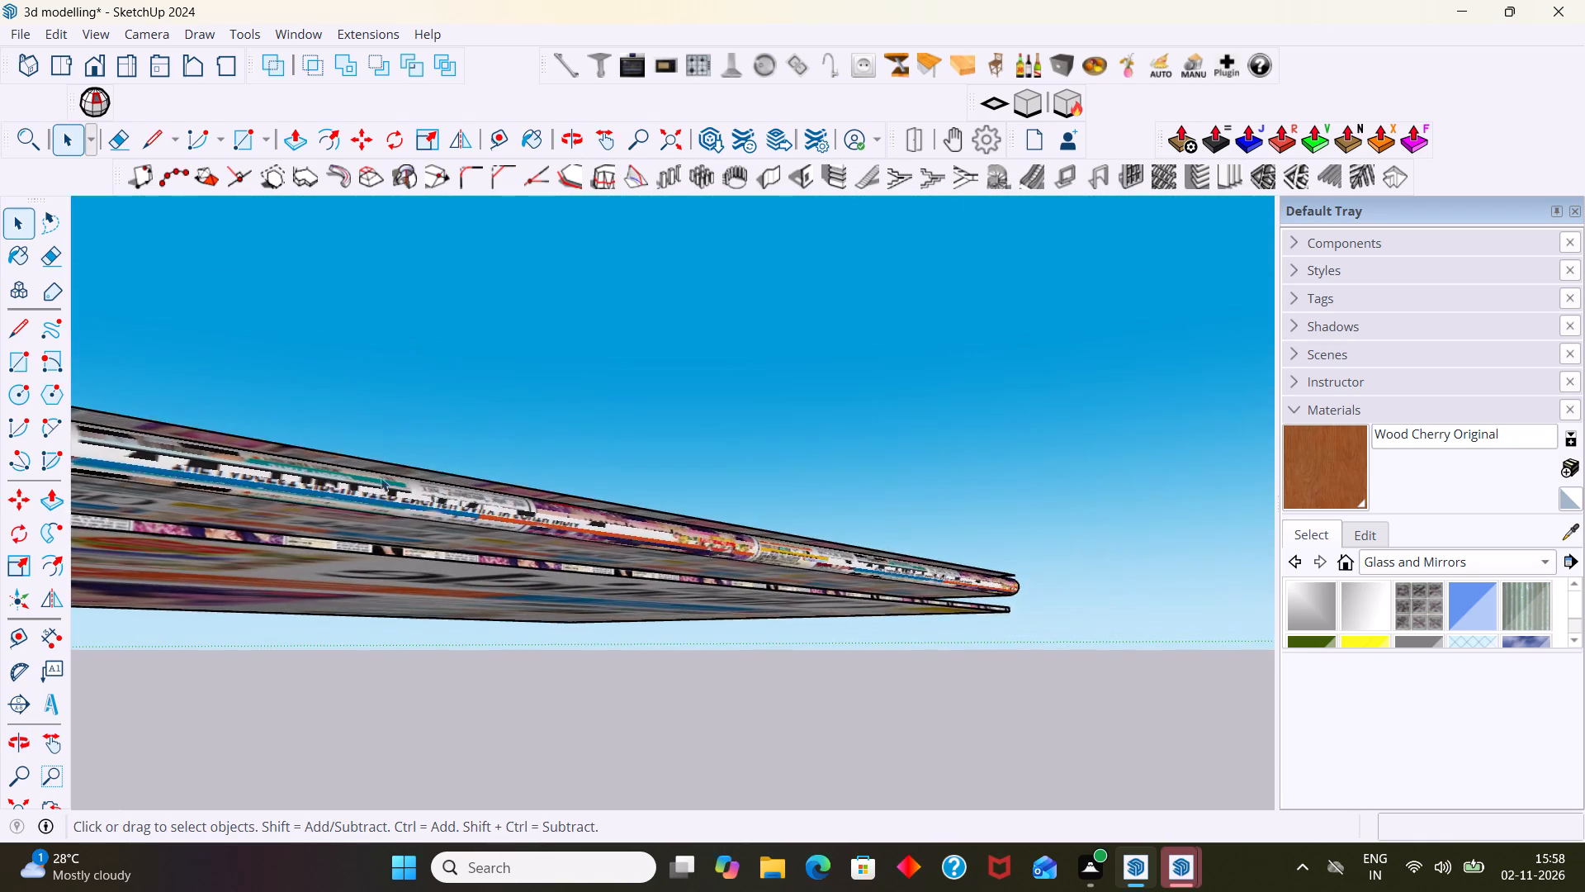
scroll(375, 490, up, 3)
click(377, 571)
double_click(377, 571)
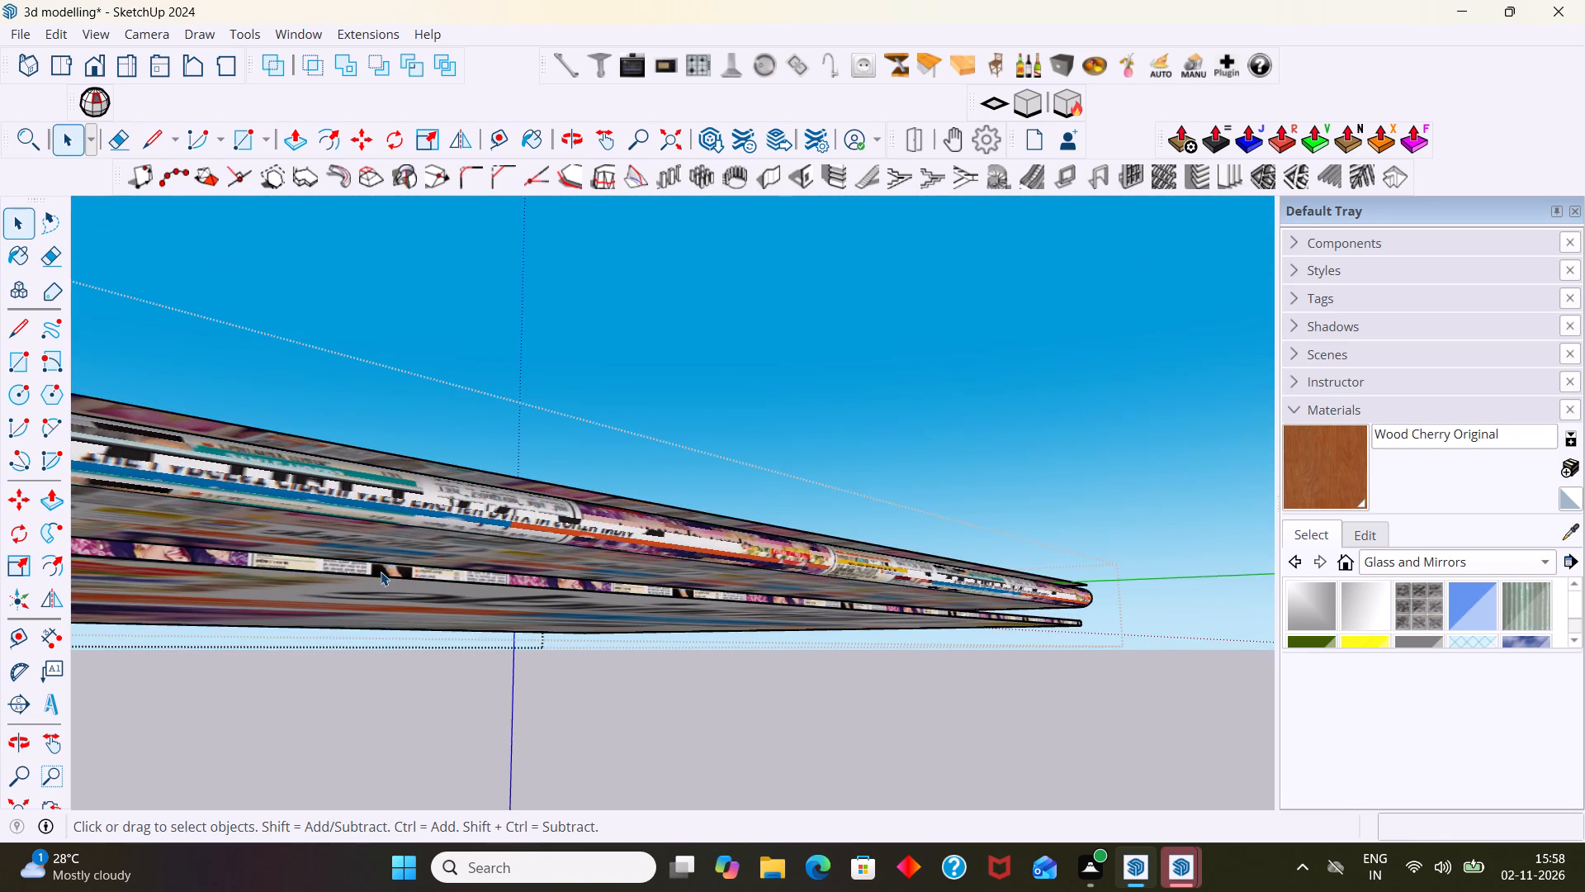
click(381, 572)
scroll(466, 525, down, 3)
click(592, 396)
scroll(592, 394, down, 4)
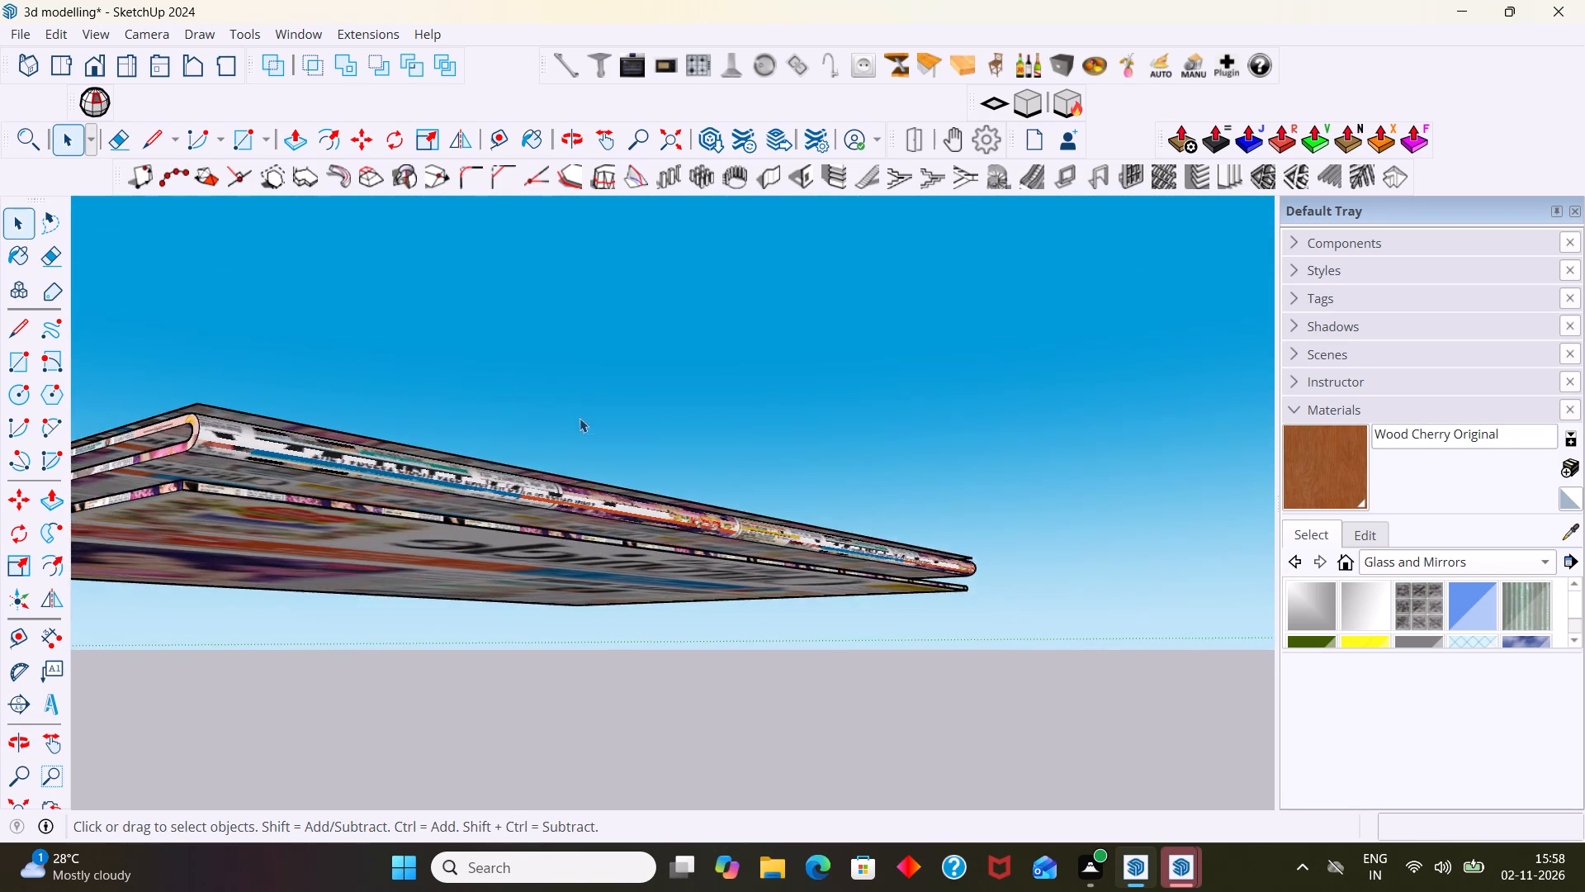
scroll(580, 418, down, 1)
middle_drag(575, 491, 552, 709)
scroll(551, 644, down, 9)
click(811, 434)
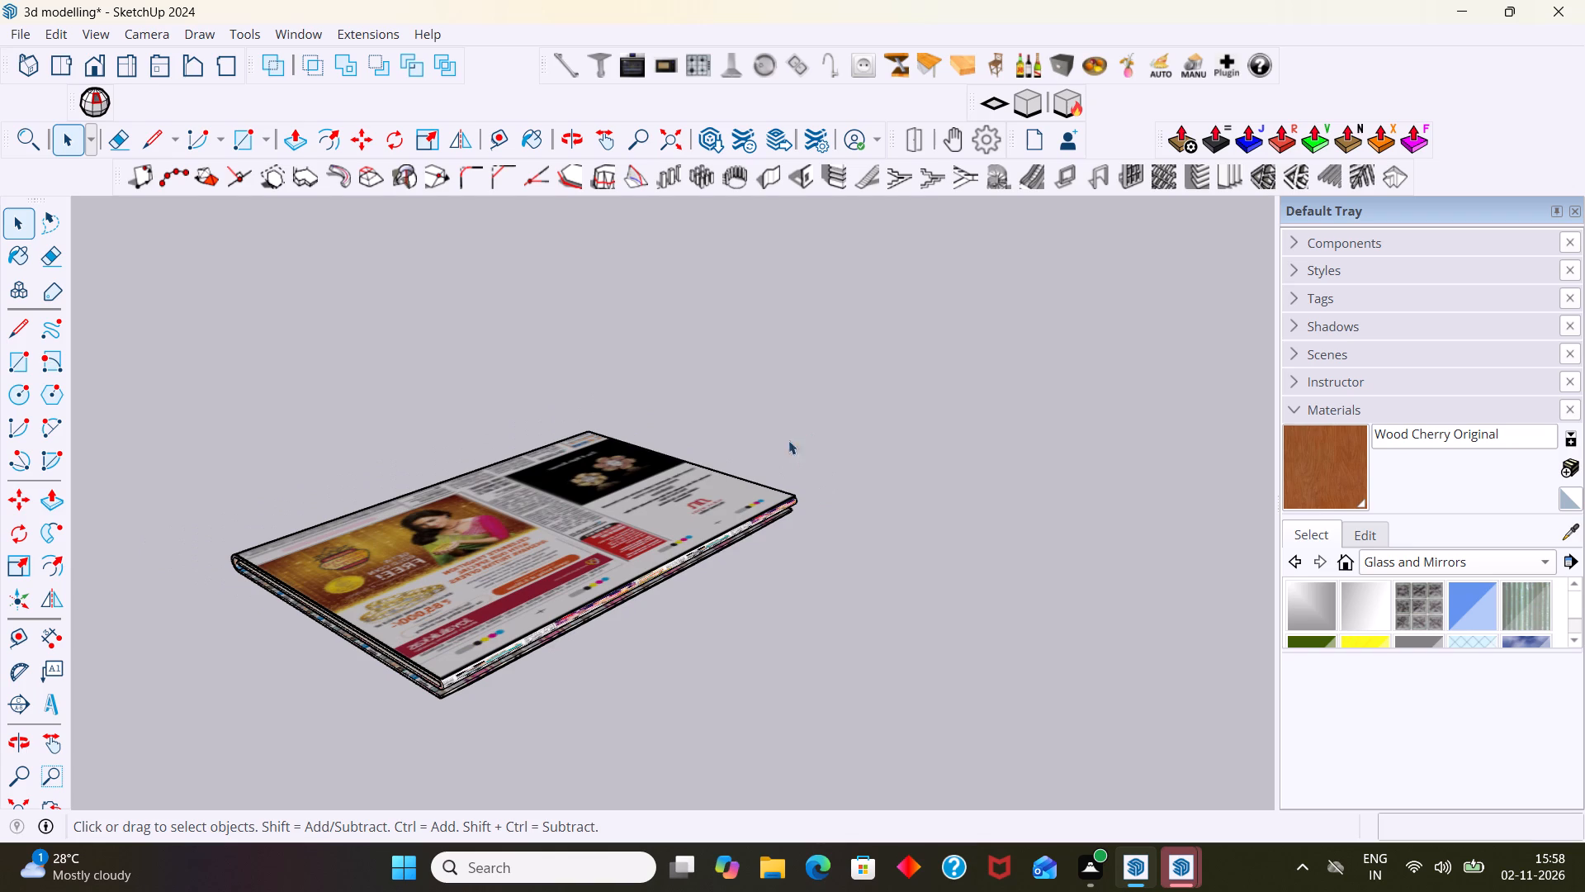
Scale the flattened newspaper to about 0.82 along the red axis and about 0.77 along the green axis.
click(539, 570)
key(s)
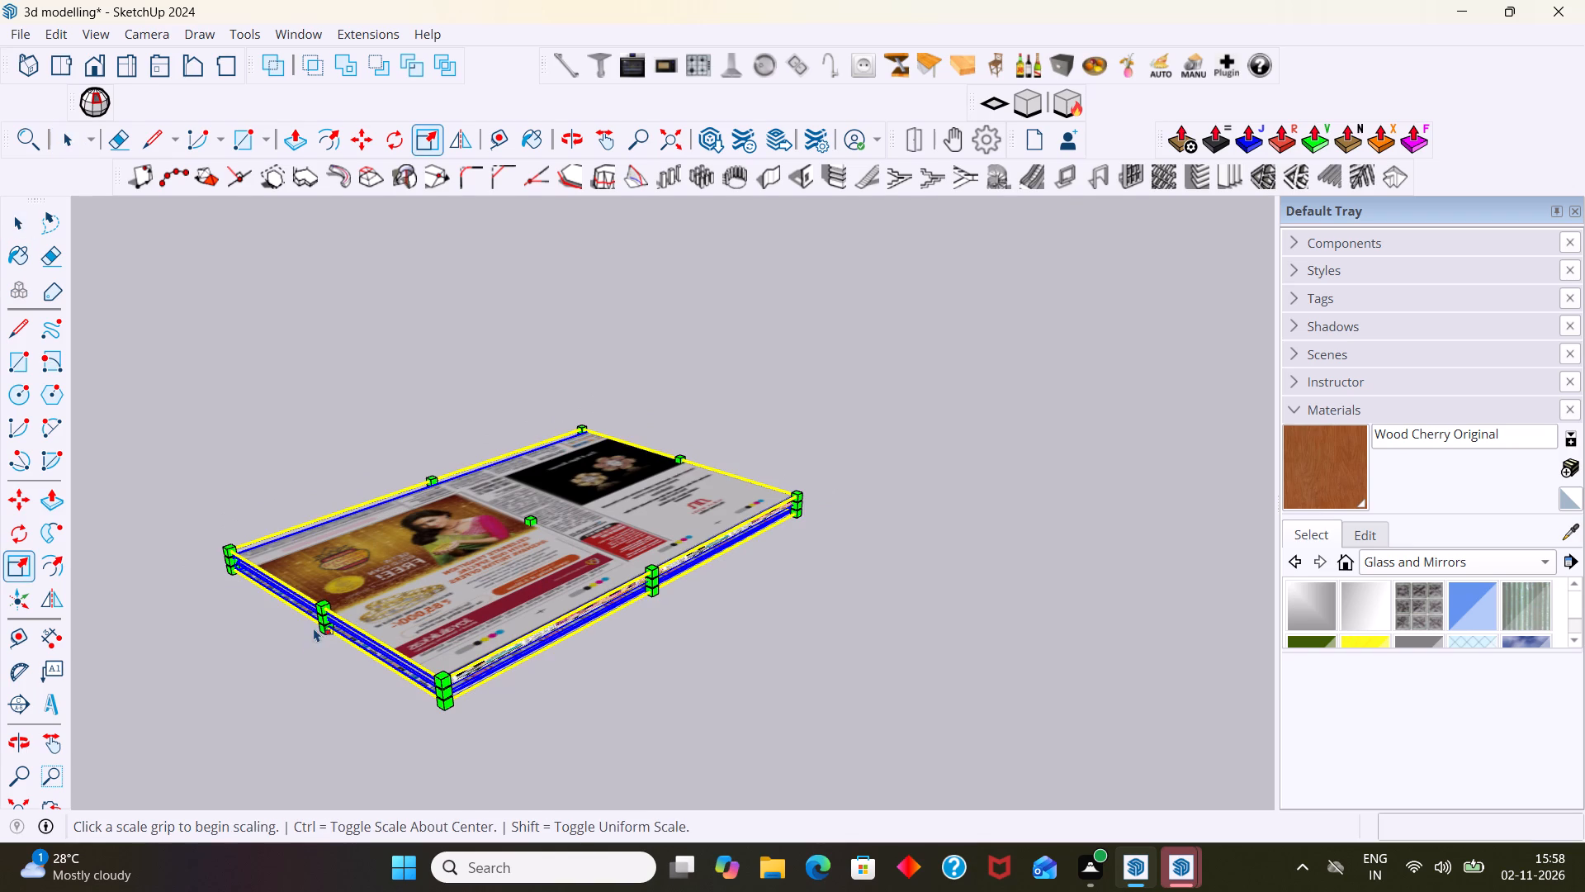
click(322, 620)
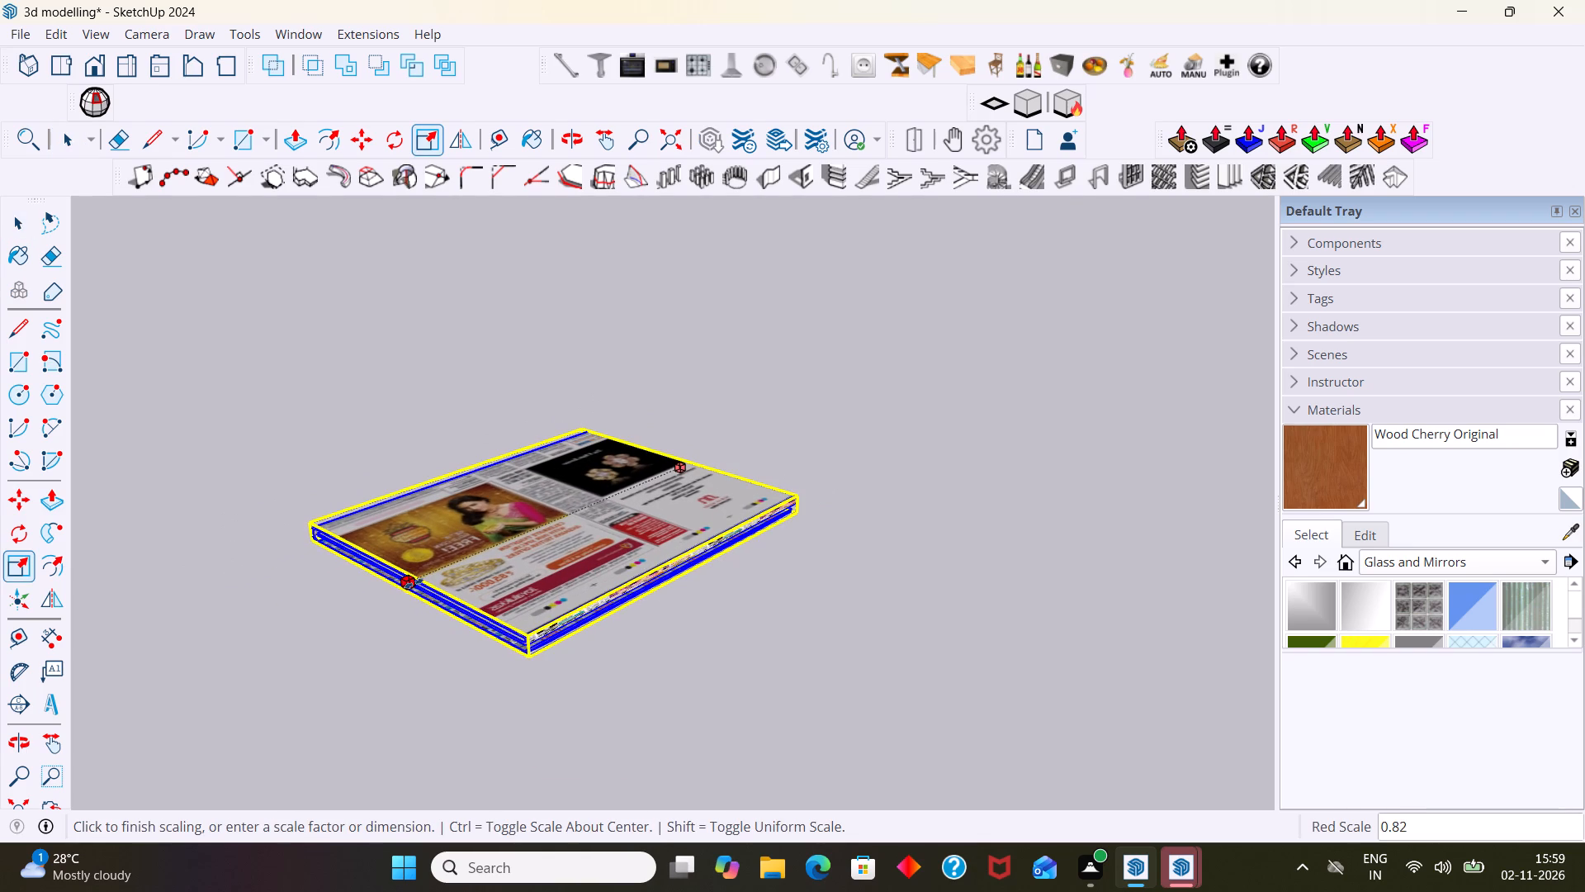
click(404, 587)
middle_drag(513, 577, 1087, 550)
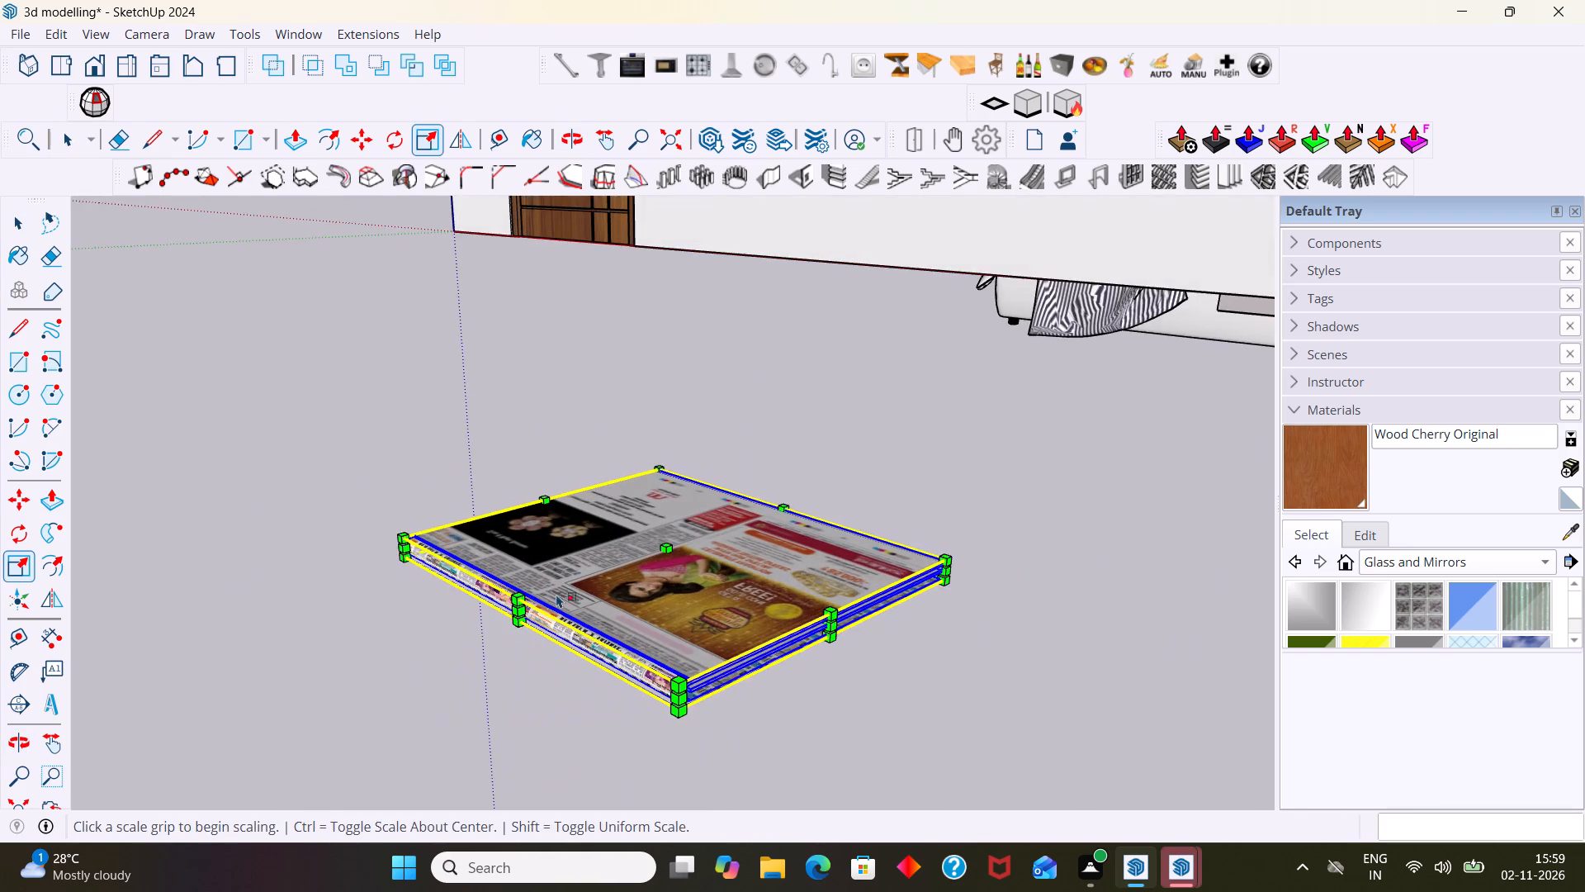
scroll(509, 600, up, 2)
click(523, 615)
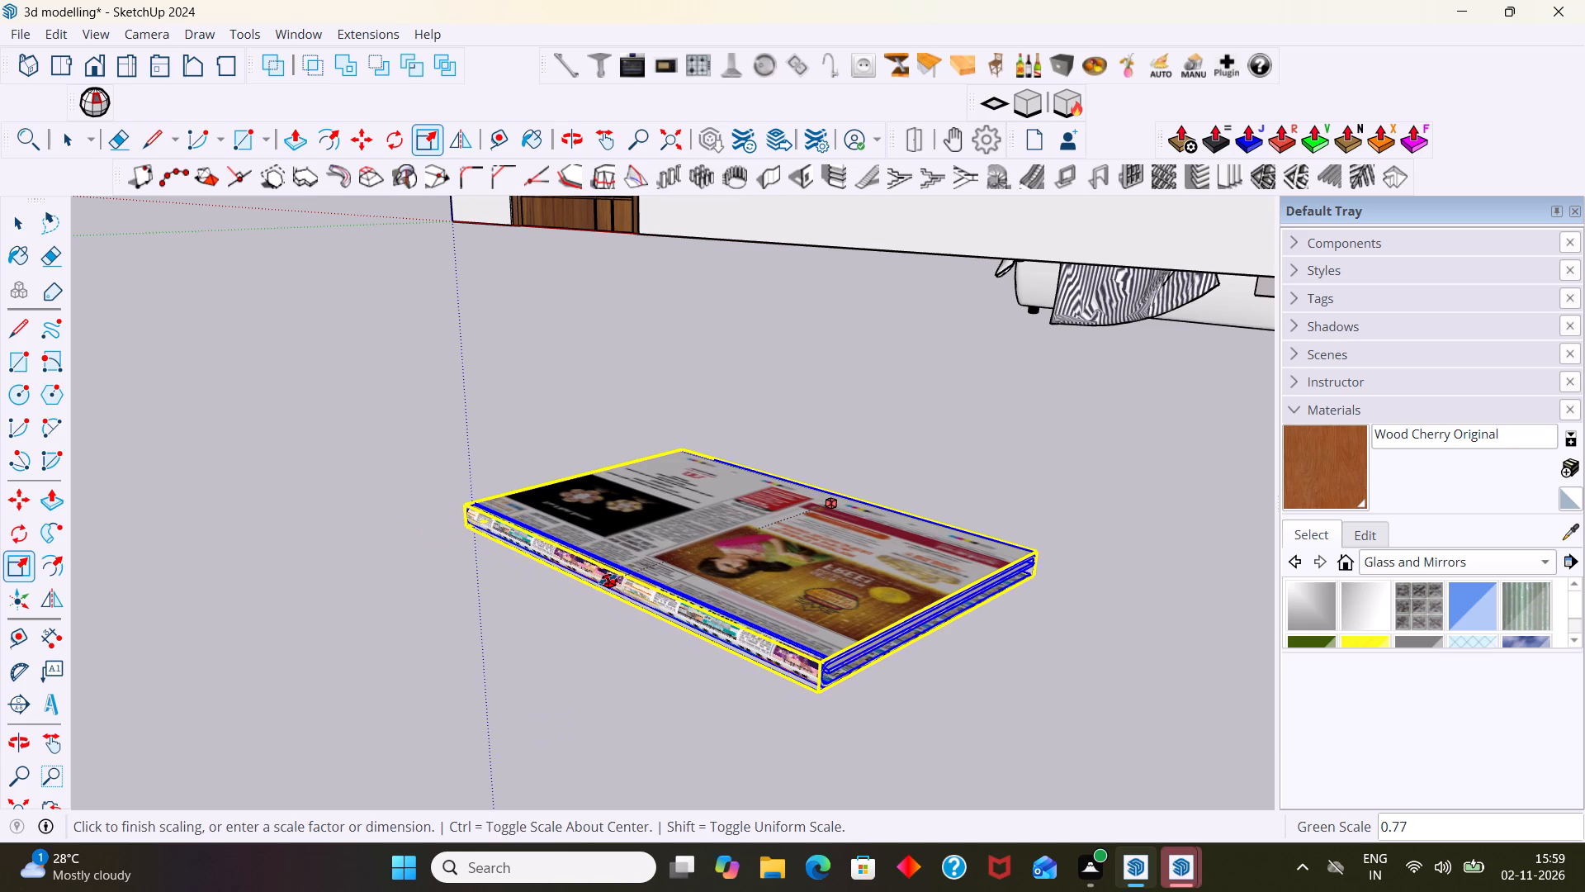
click(608, 579)
Narrow the newspaper to about 0.38 along the red axis and compare its size with the house.
middle_drag(653, 541, 1173, 543)
scroll(412, 575, up, 6)
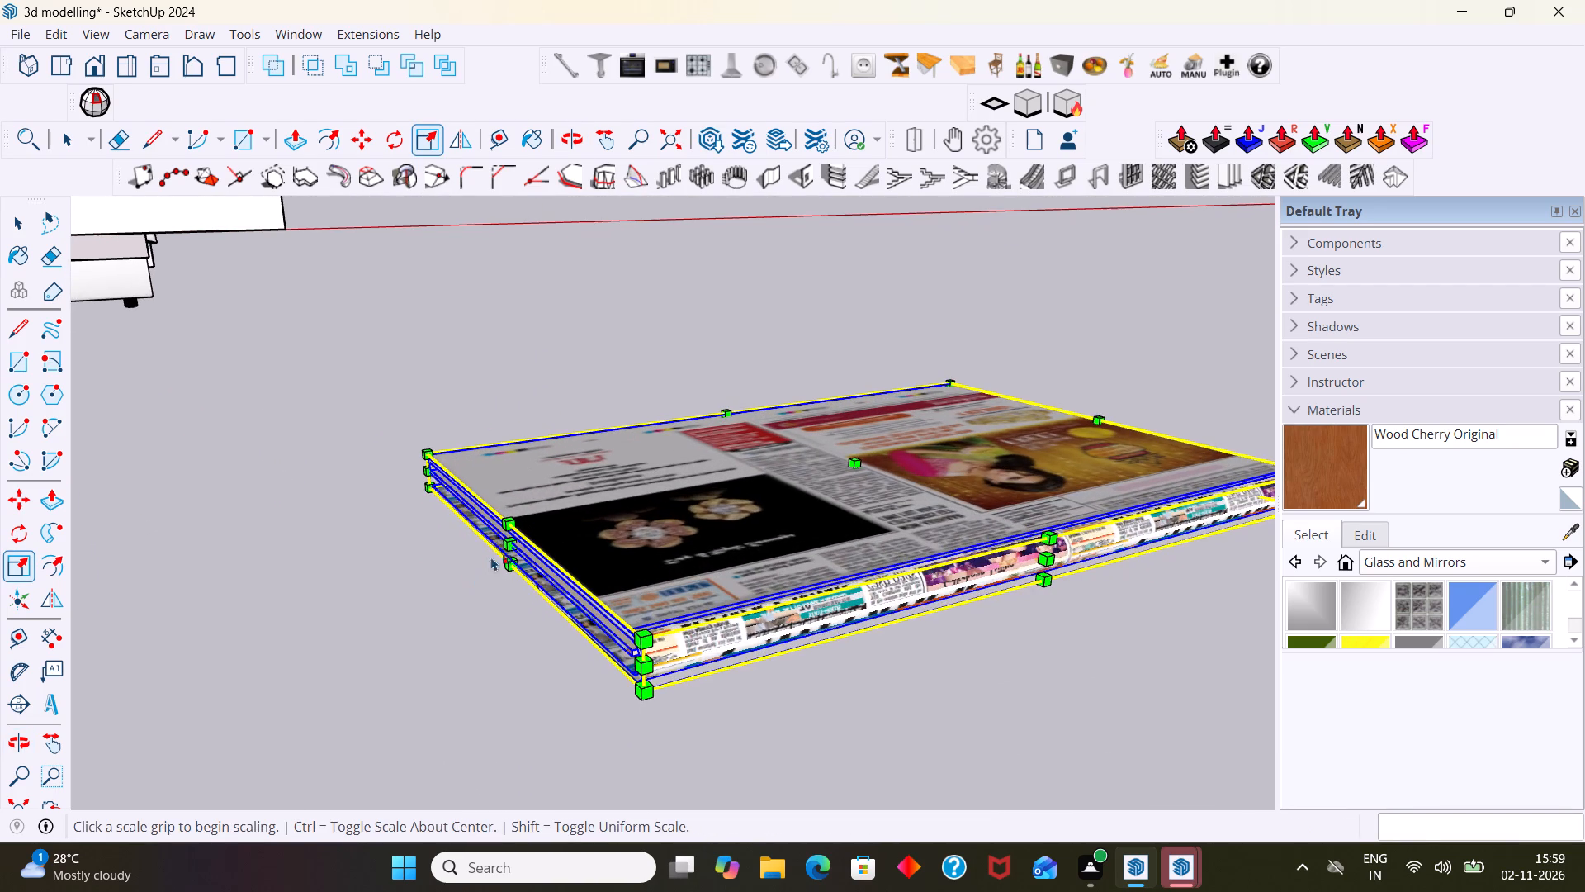
click(505, 546)
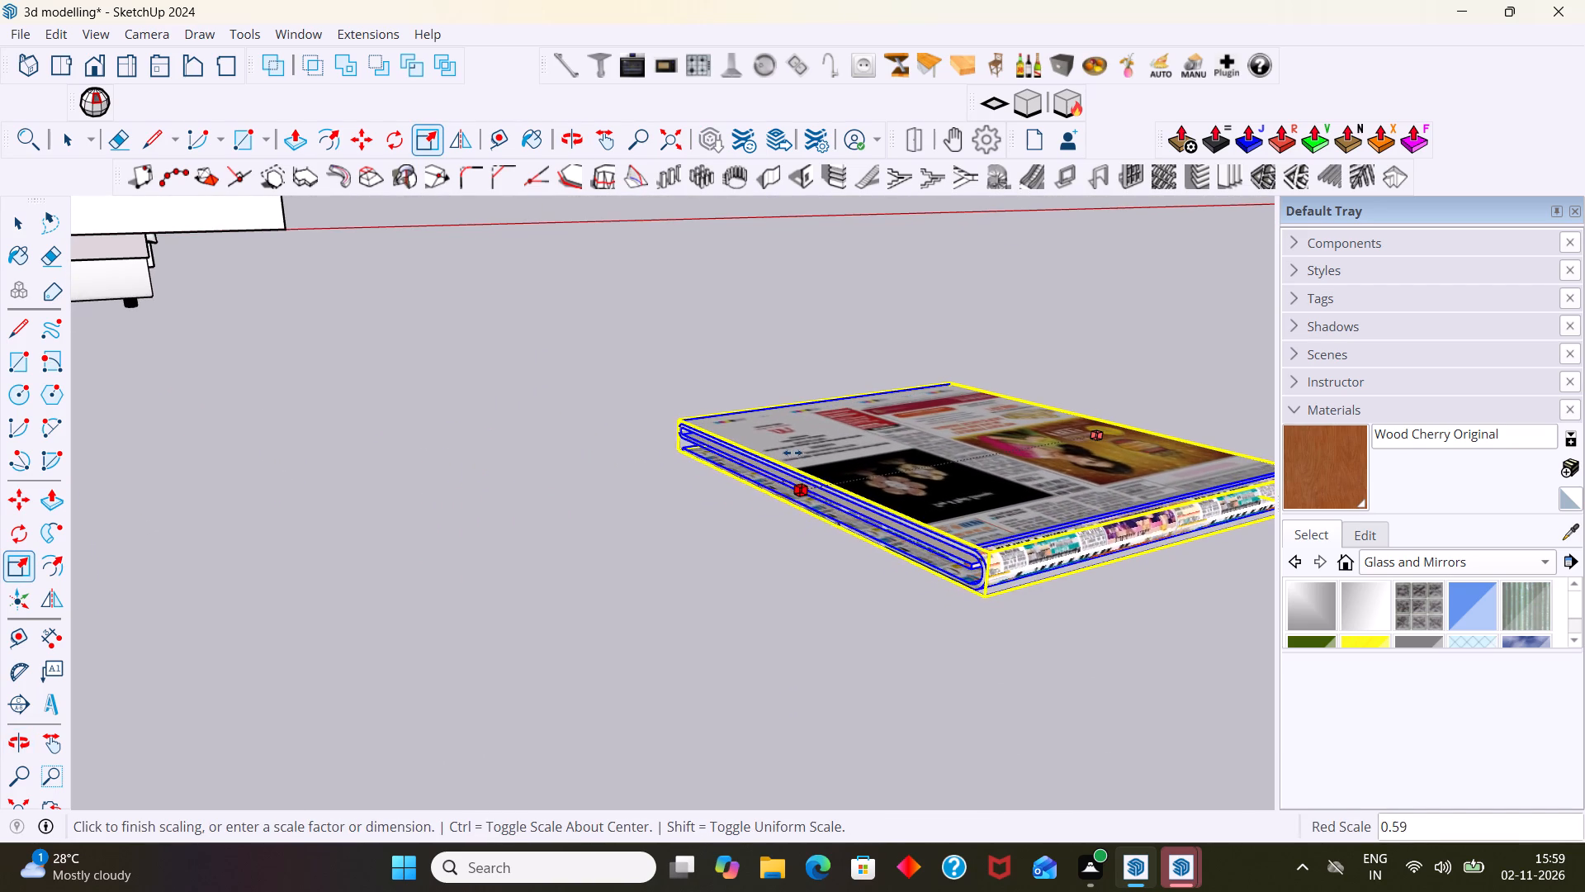
click(905, 404)
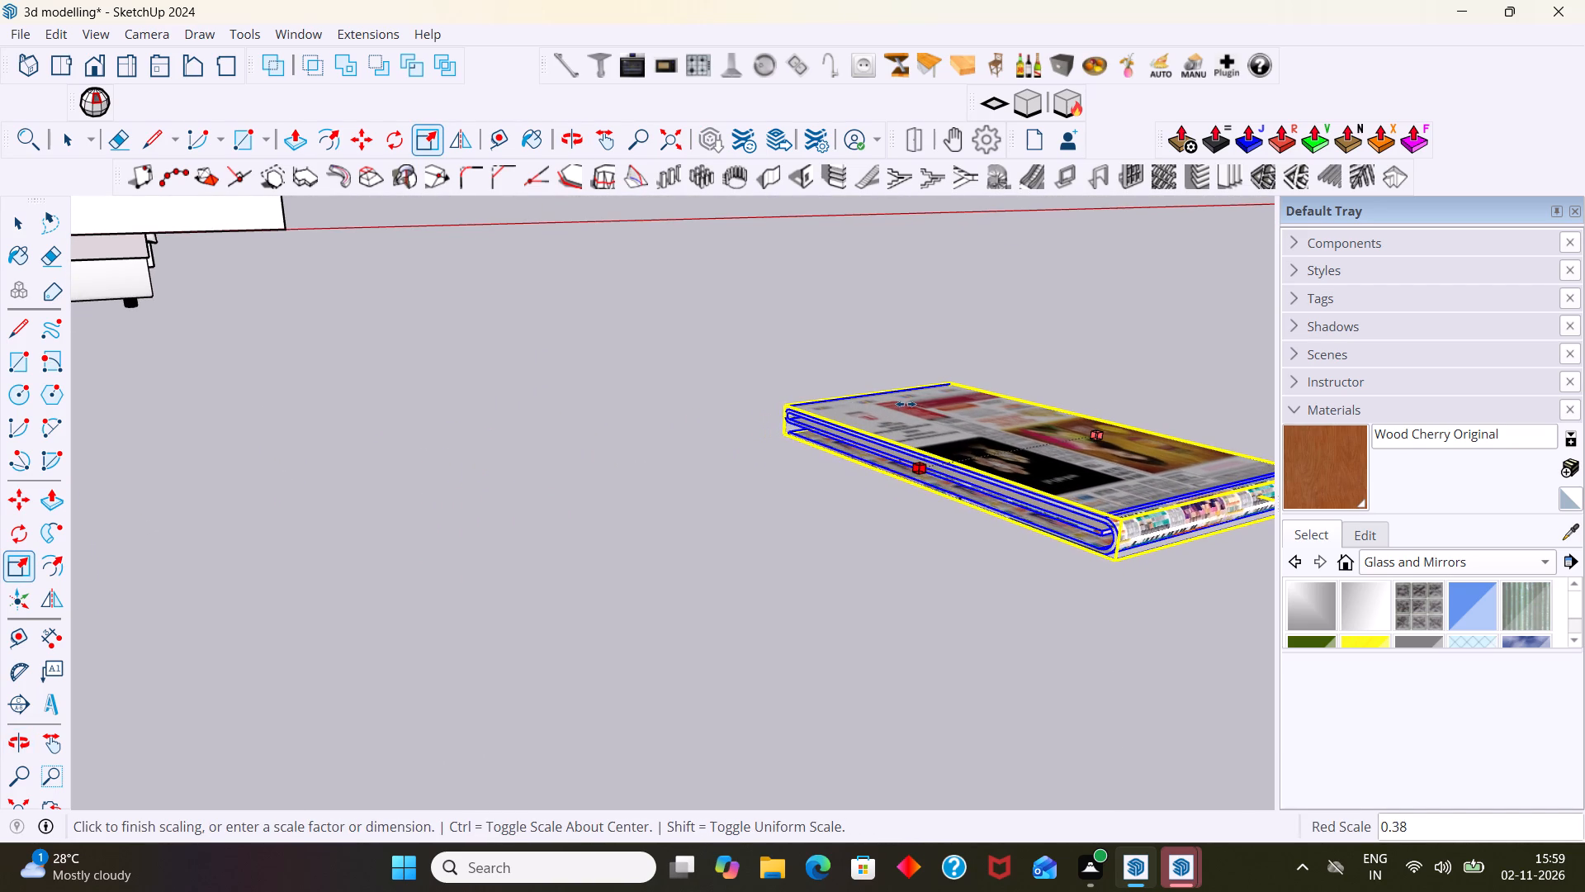
scroll(952, 447, down, 3)
middle_drag(967, 577, 595, 619)
scroll(585, 617, down, 11)
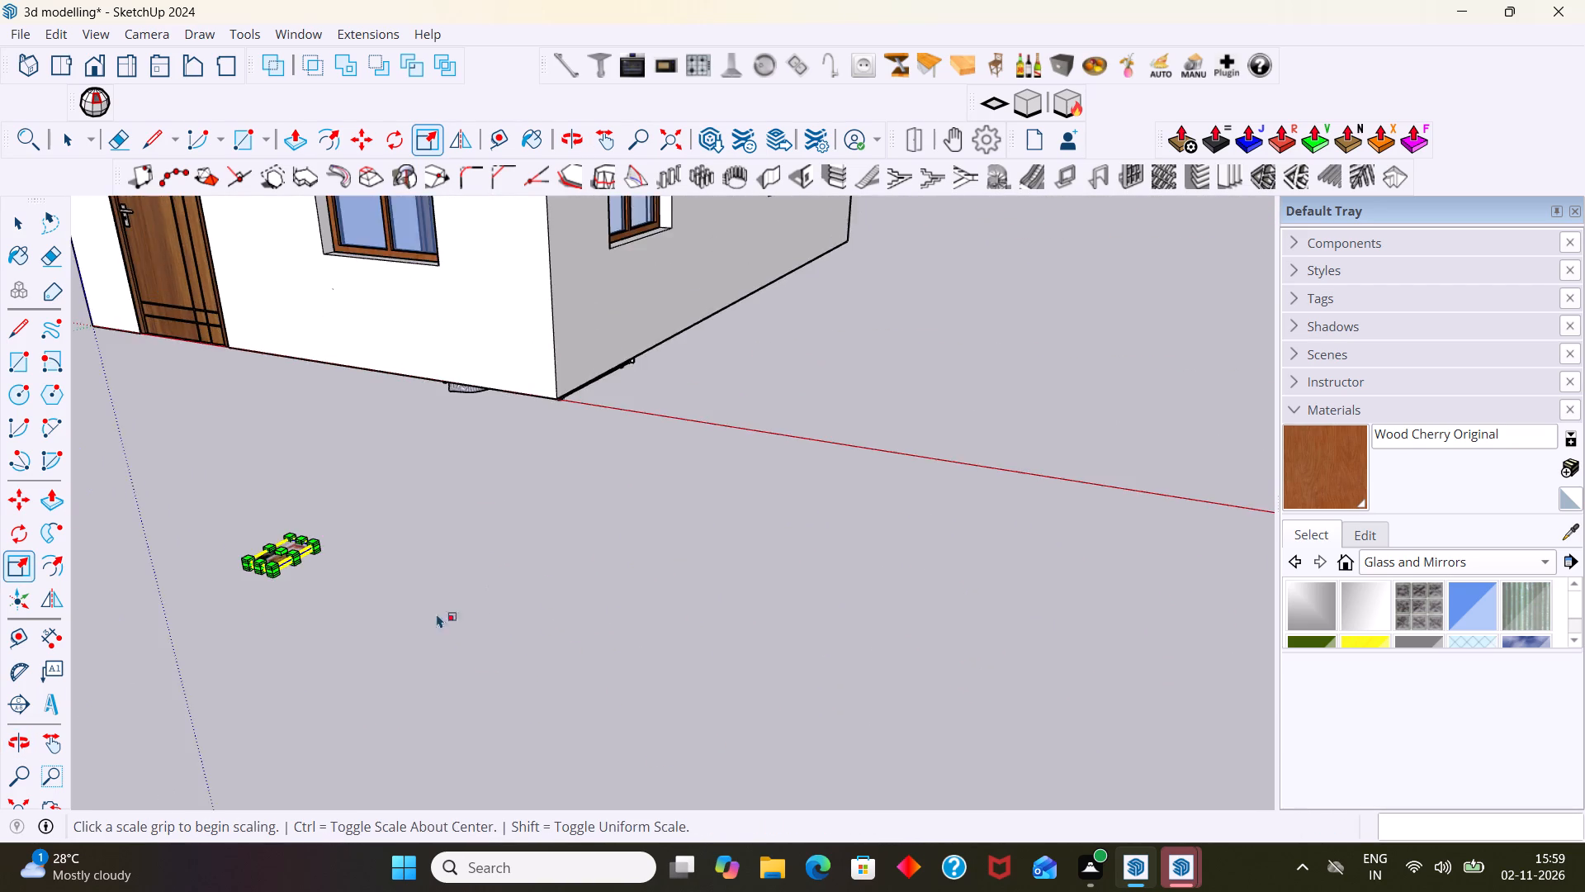
scroll(274, 612, up, 9)
middle_drag(294, 567, 326, 697)
scroll(371, 670, up, 2)
key(space)
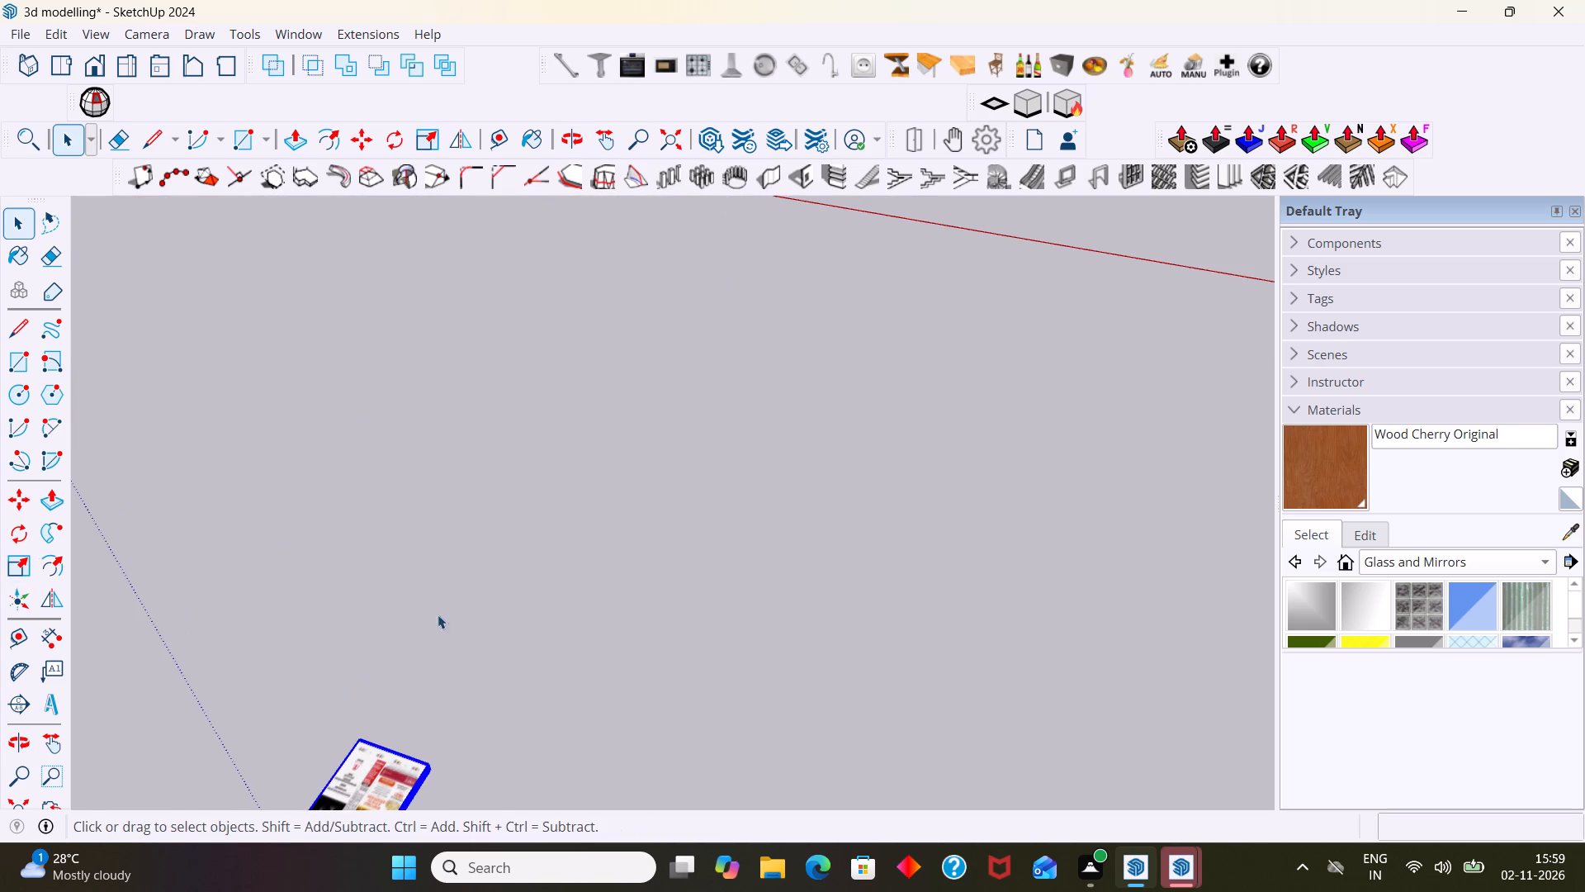
click(462, 595)
Move the resized newspaper from outside the house onto the bedroom nightstand that holds the magazine.
scroll(449, 603, down, 9)
click(406, 688)
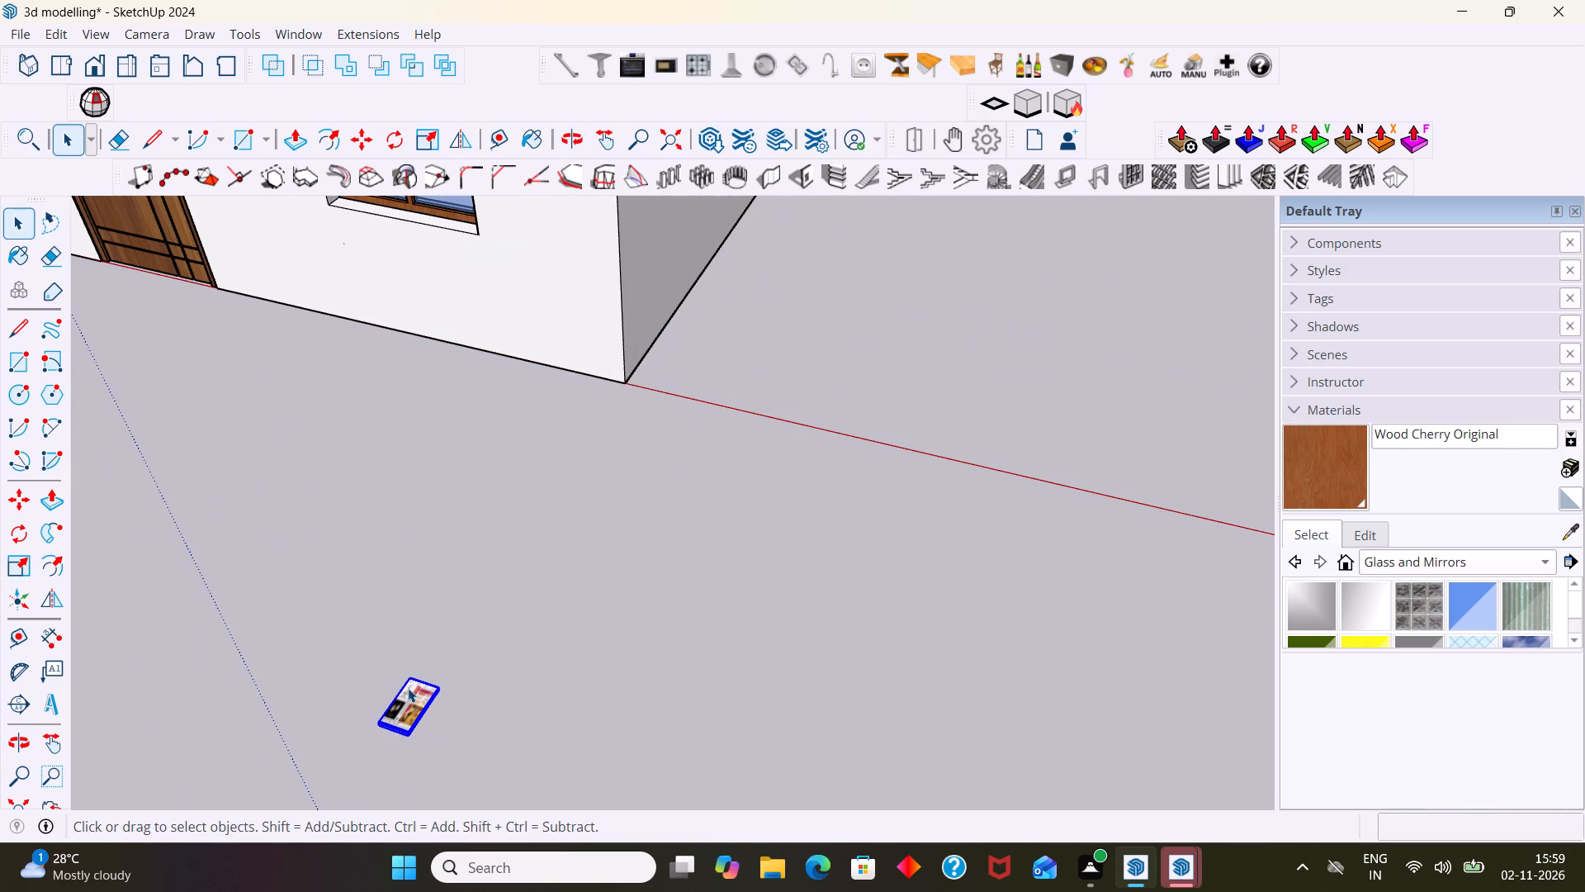
key(m)
click(410, 729)
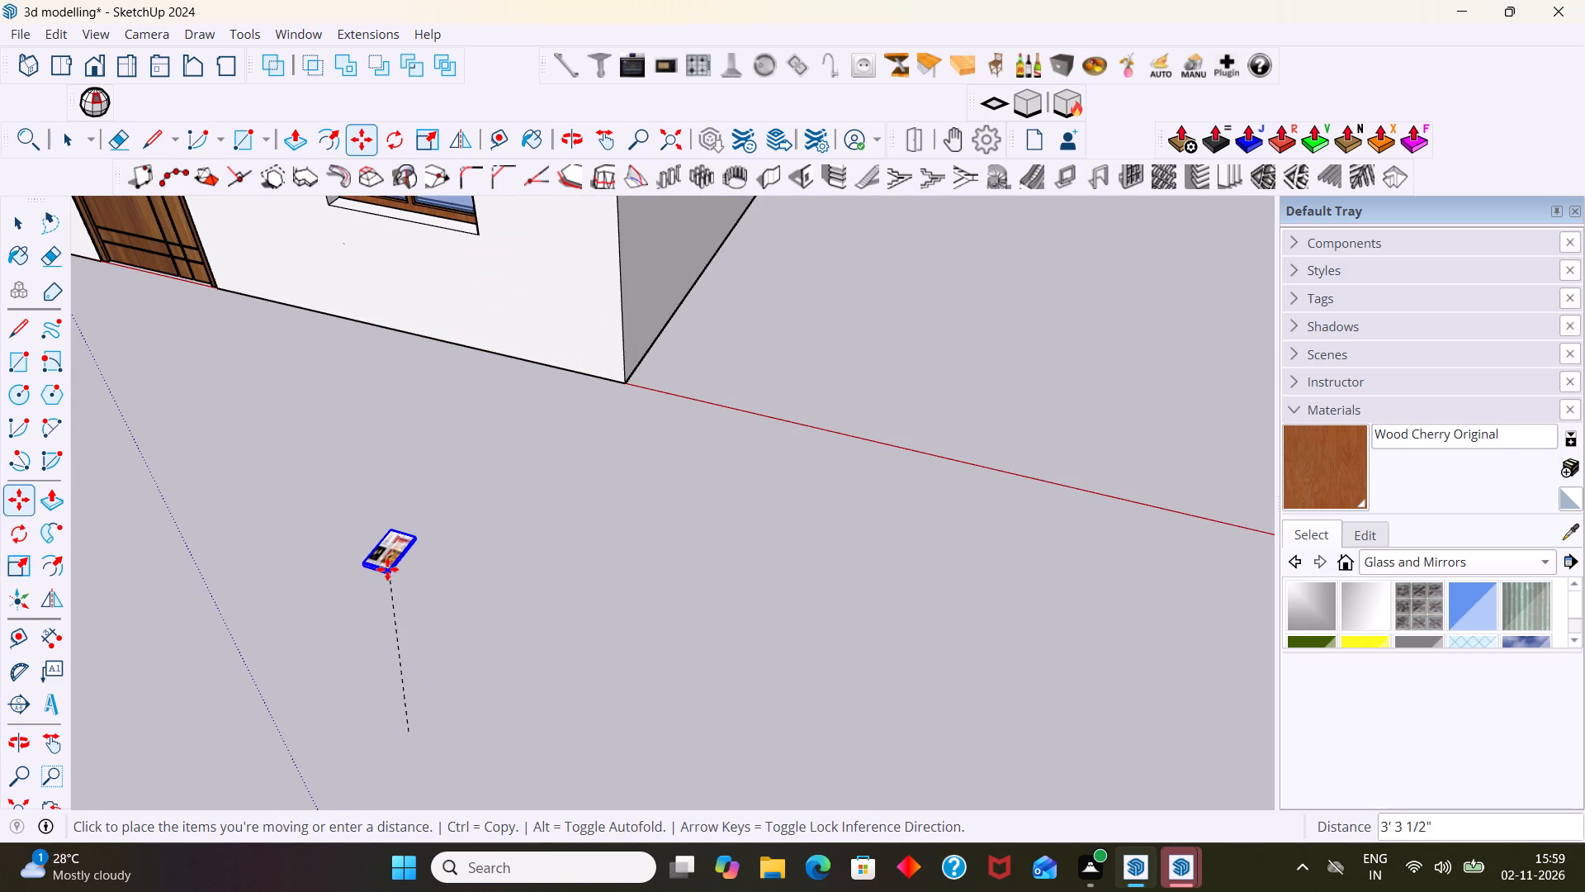
scroll(393, 488, down, 8)
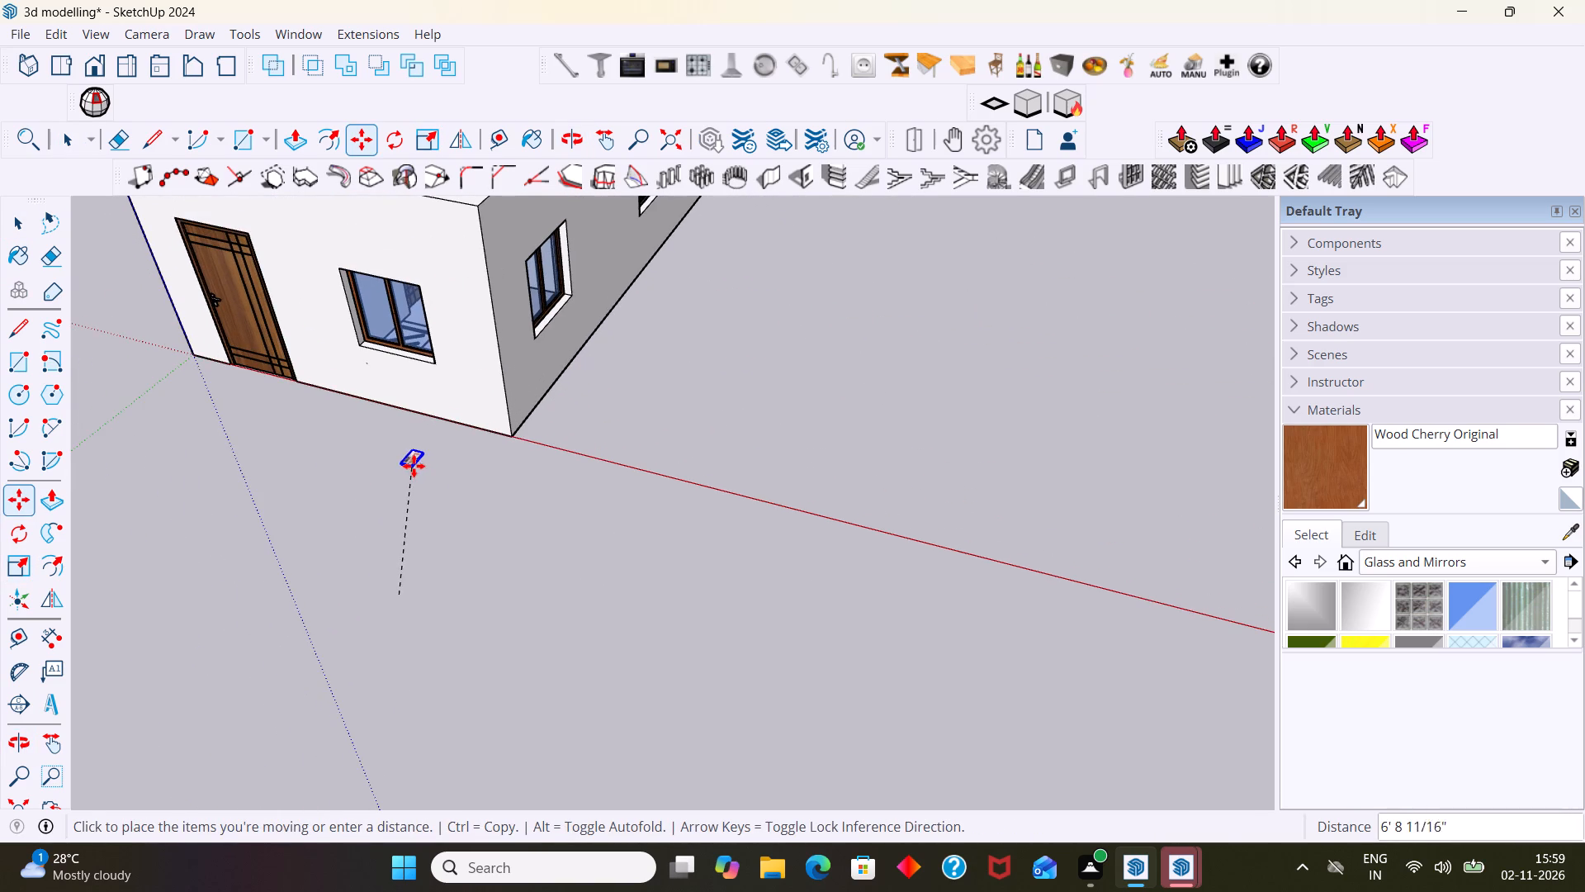
shift+middle_drag(453, 534, 545, 713)
middle_drag(532, 264, 621, 626)
scroll(641, 657, up, 2)
middle_drag(617, 700, 642, 700)
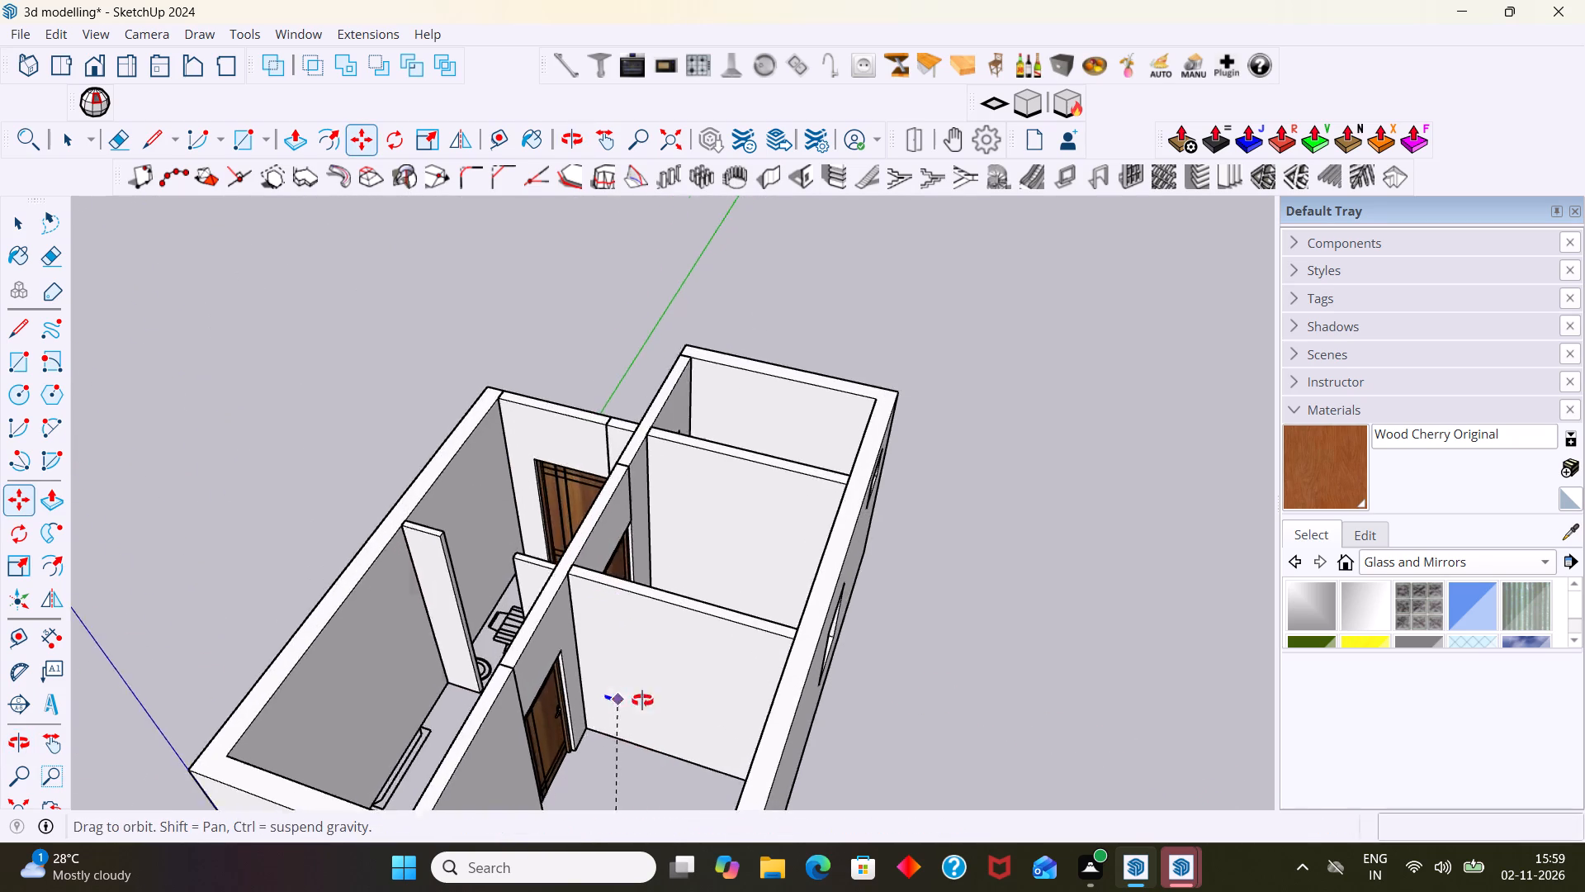
middle_drag(642, 700, 1114, 645)
scroll(1034, 594, up, 8)
middle_drag(1053, 703, 939, 410)
middle_drag(872, 454, 922, 760)
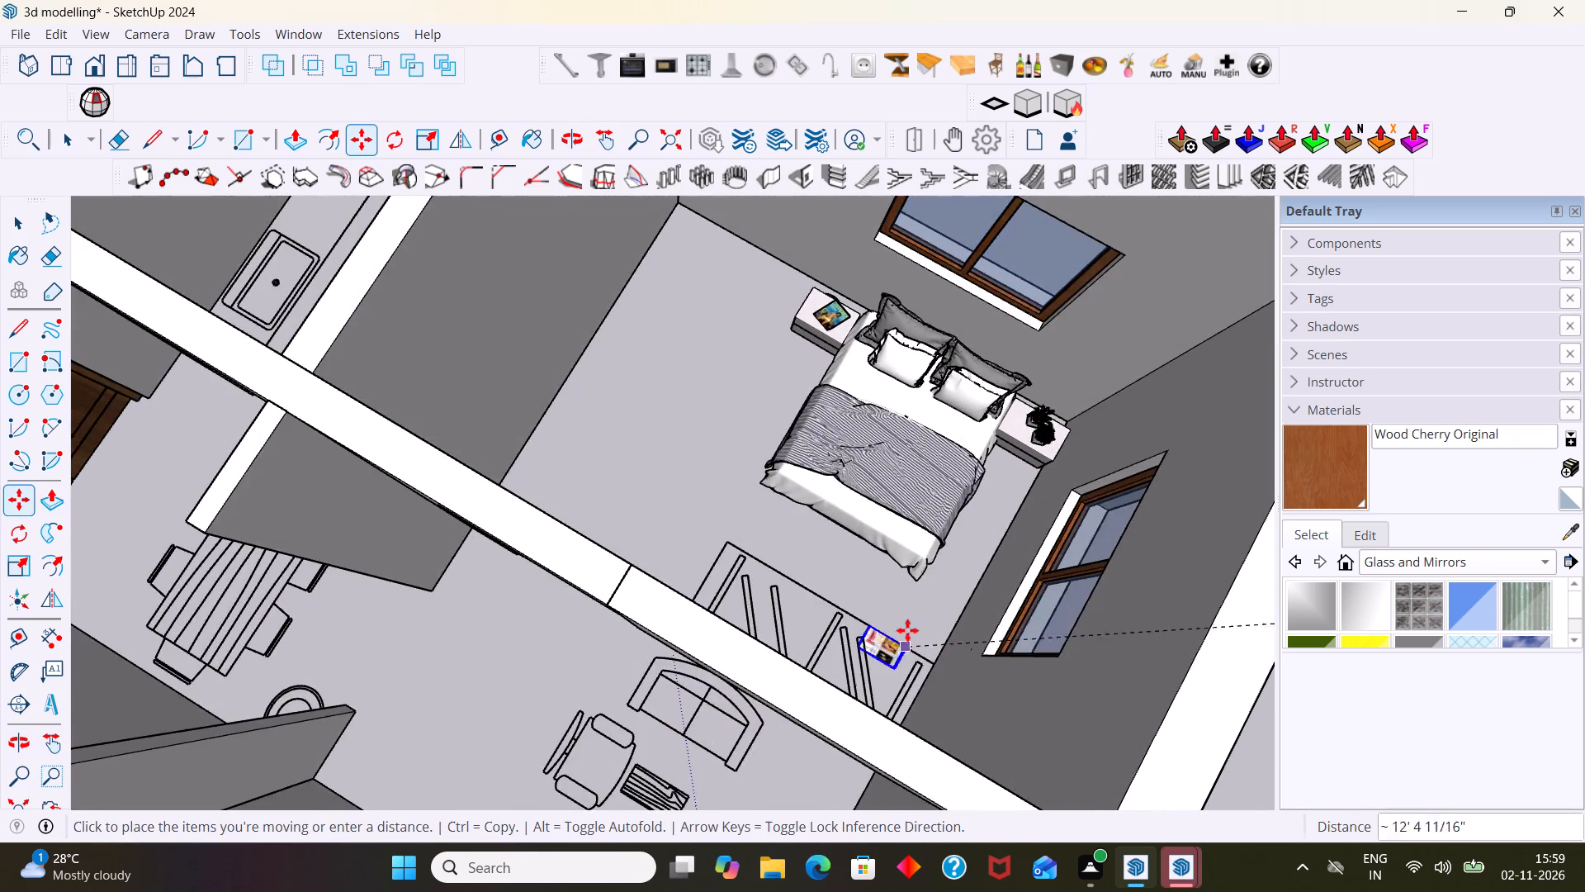
scroll(851, 482, up, 6)
scroll(845, 291, up, 9)
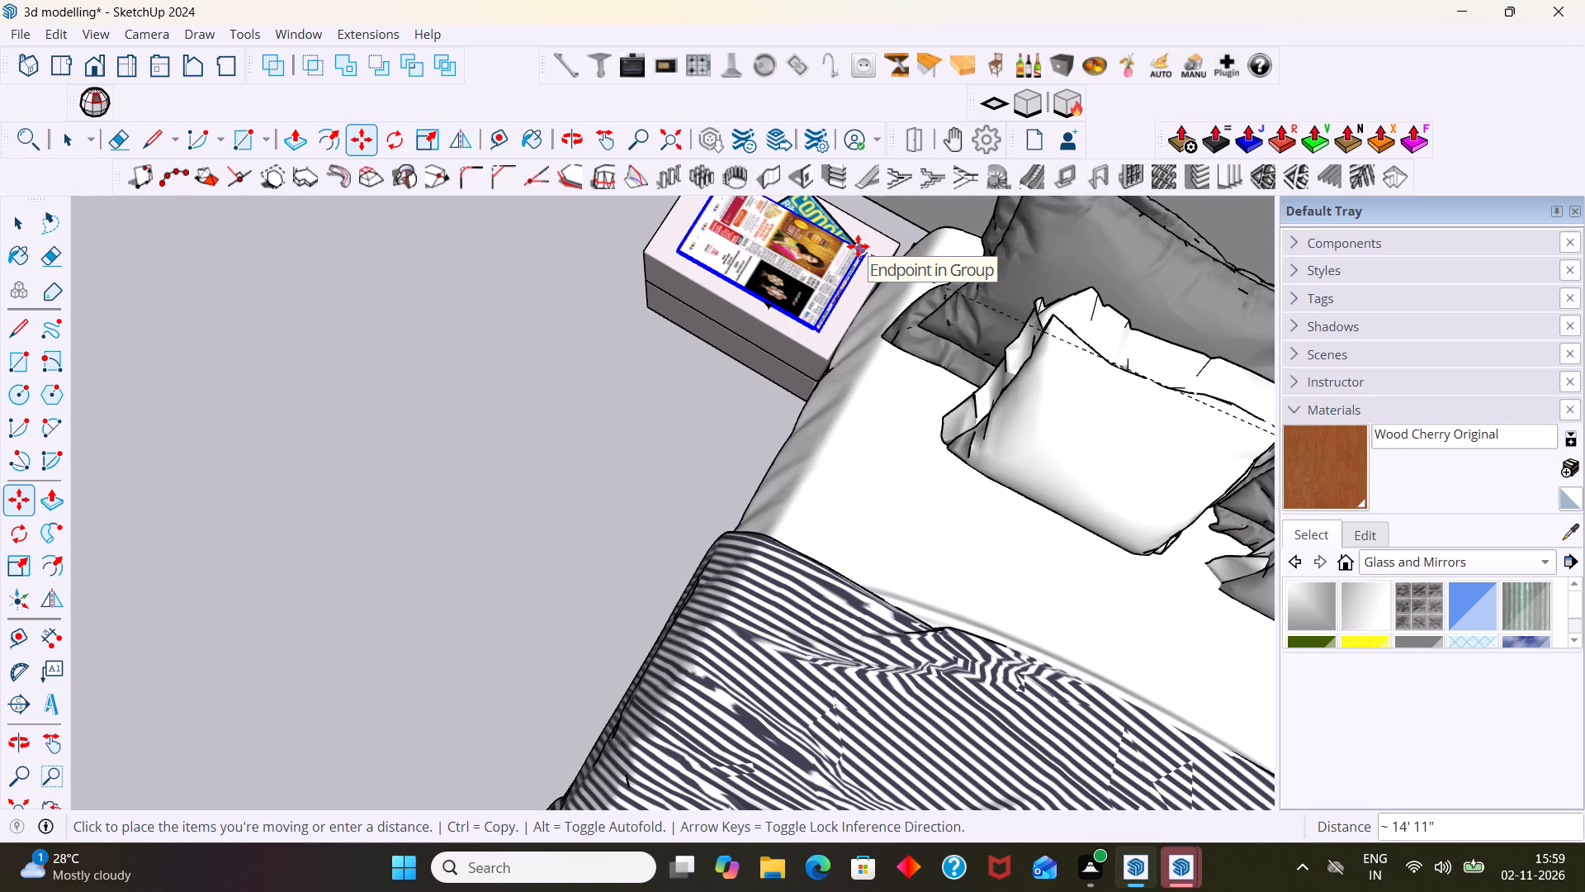
click(858, 246)
key(space)
Delete the old magazine from the nightstand inside the bed set's nested group, and exit the group.
click(825, 219)
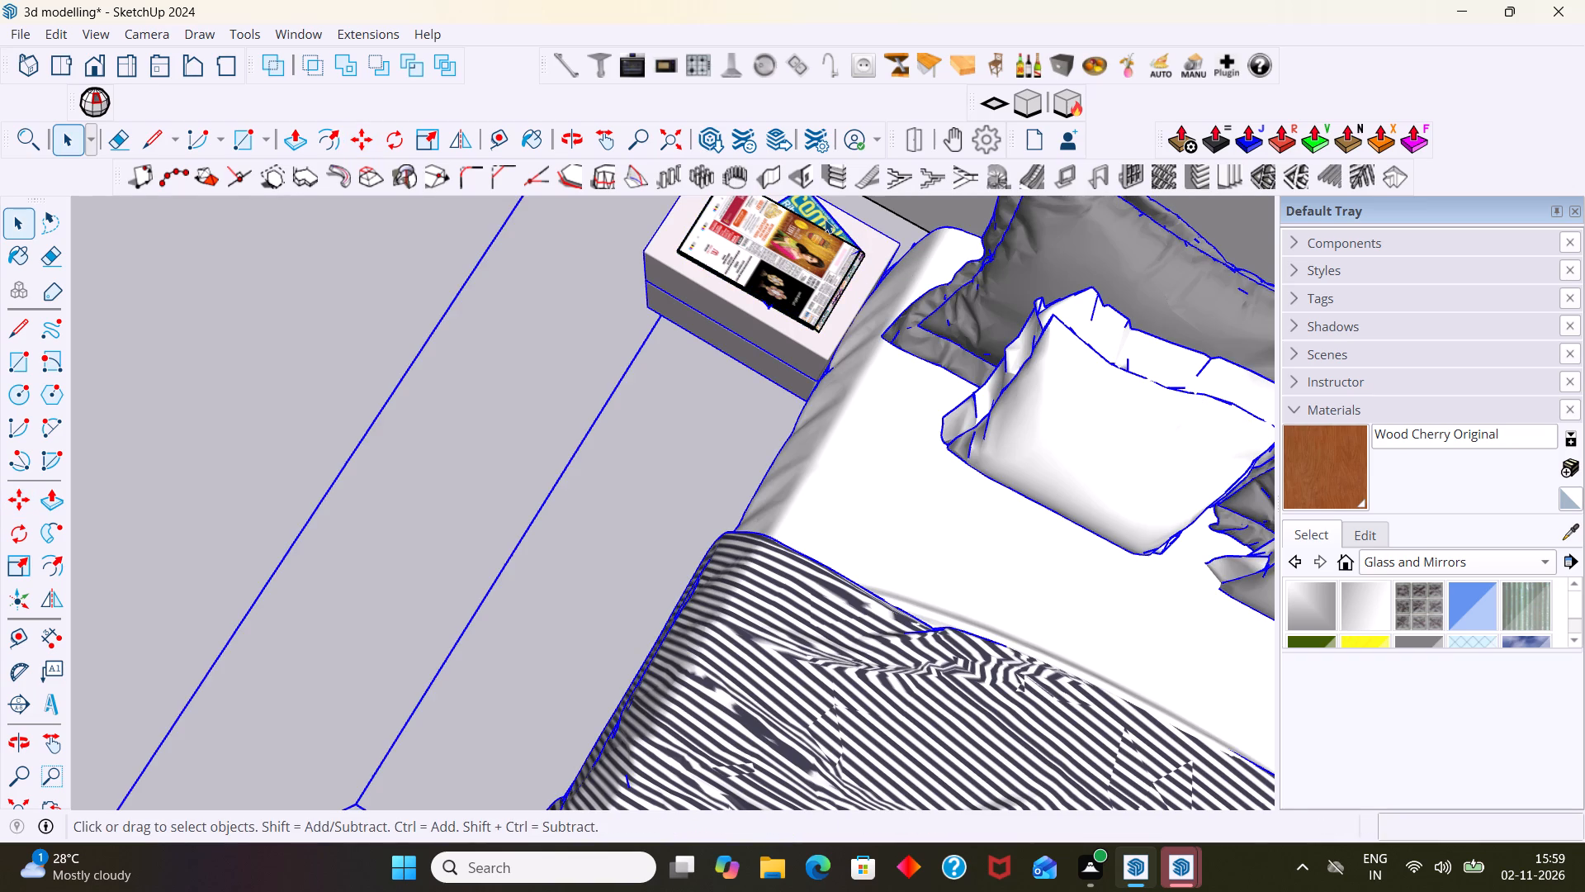
scroll(772, 266, down, 20)
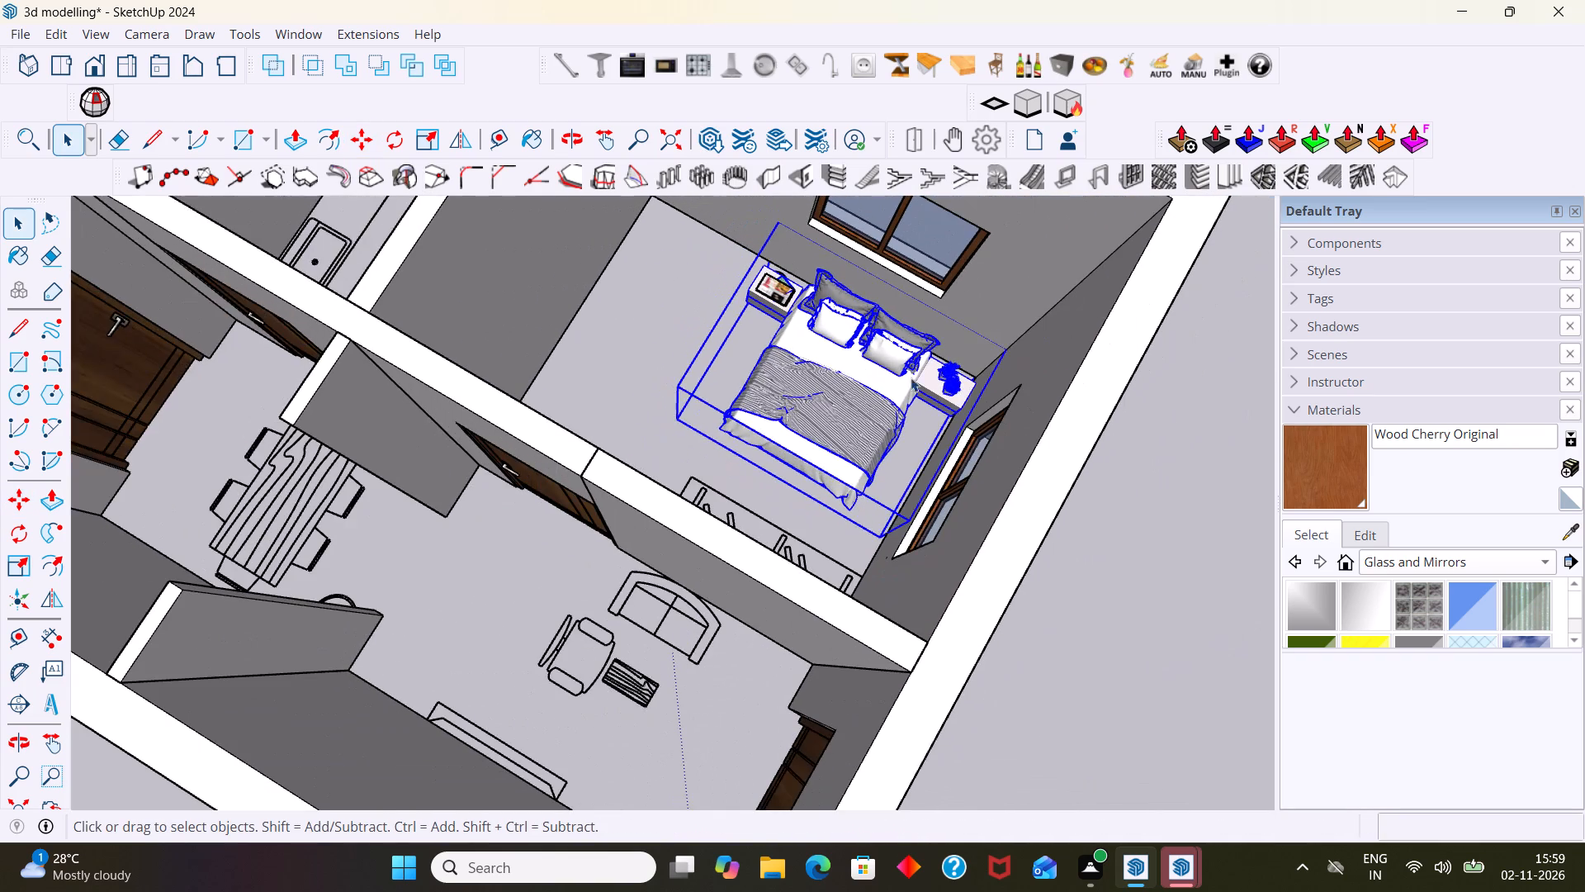
click(1235, 558)
scroll(769, 324, up, 19)
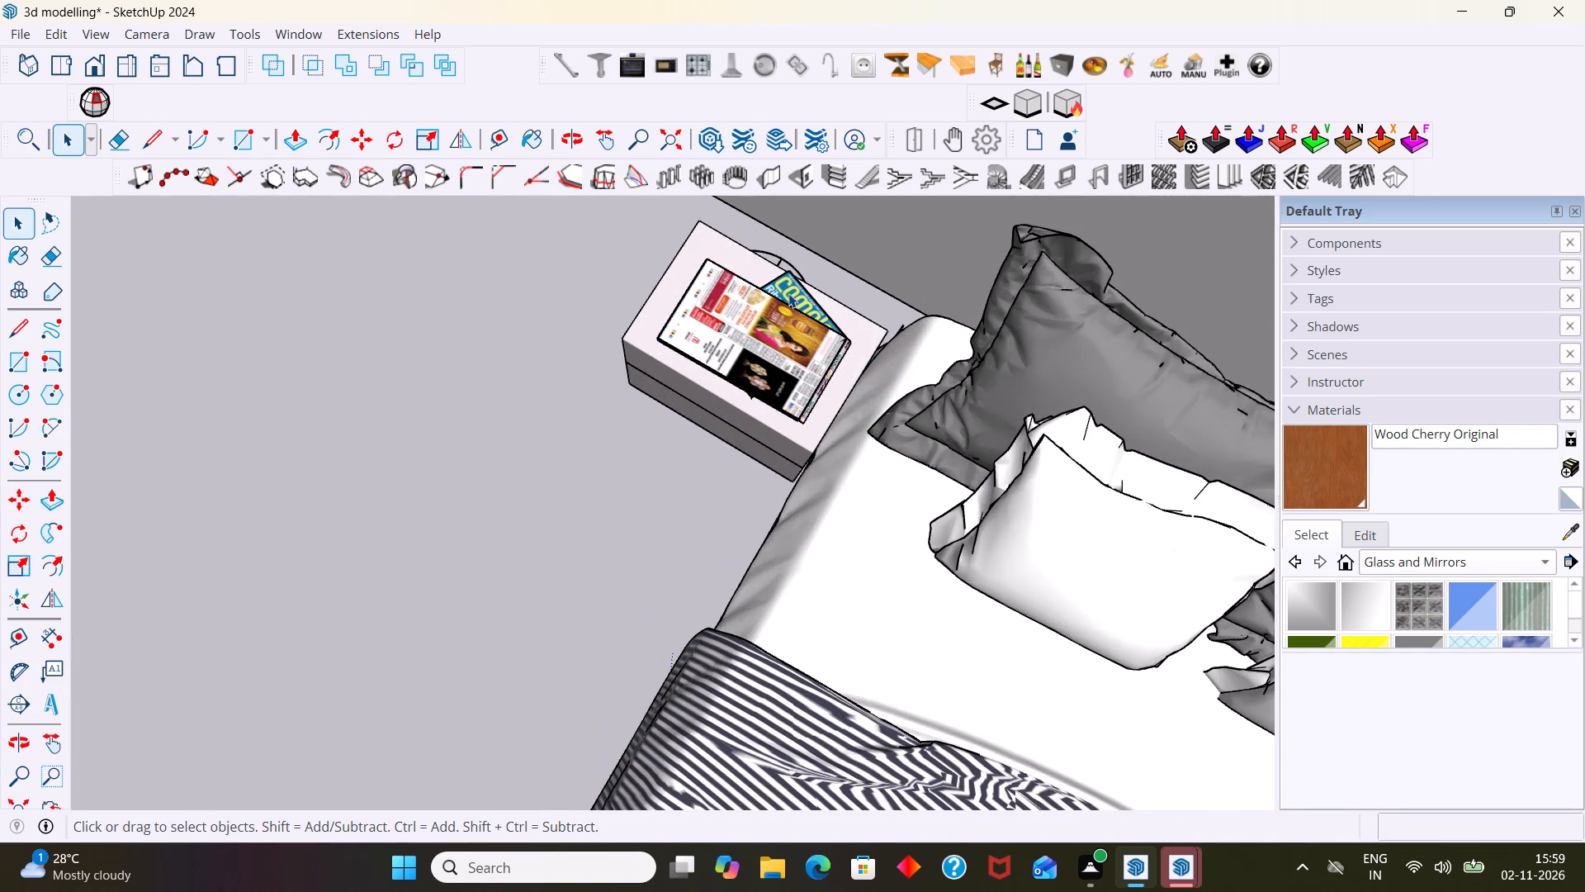
click(788, 293)
double_click(788, 293)
click(789, 292)
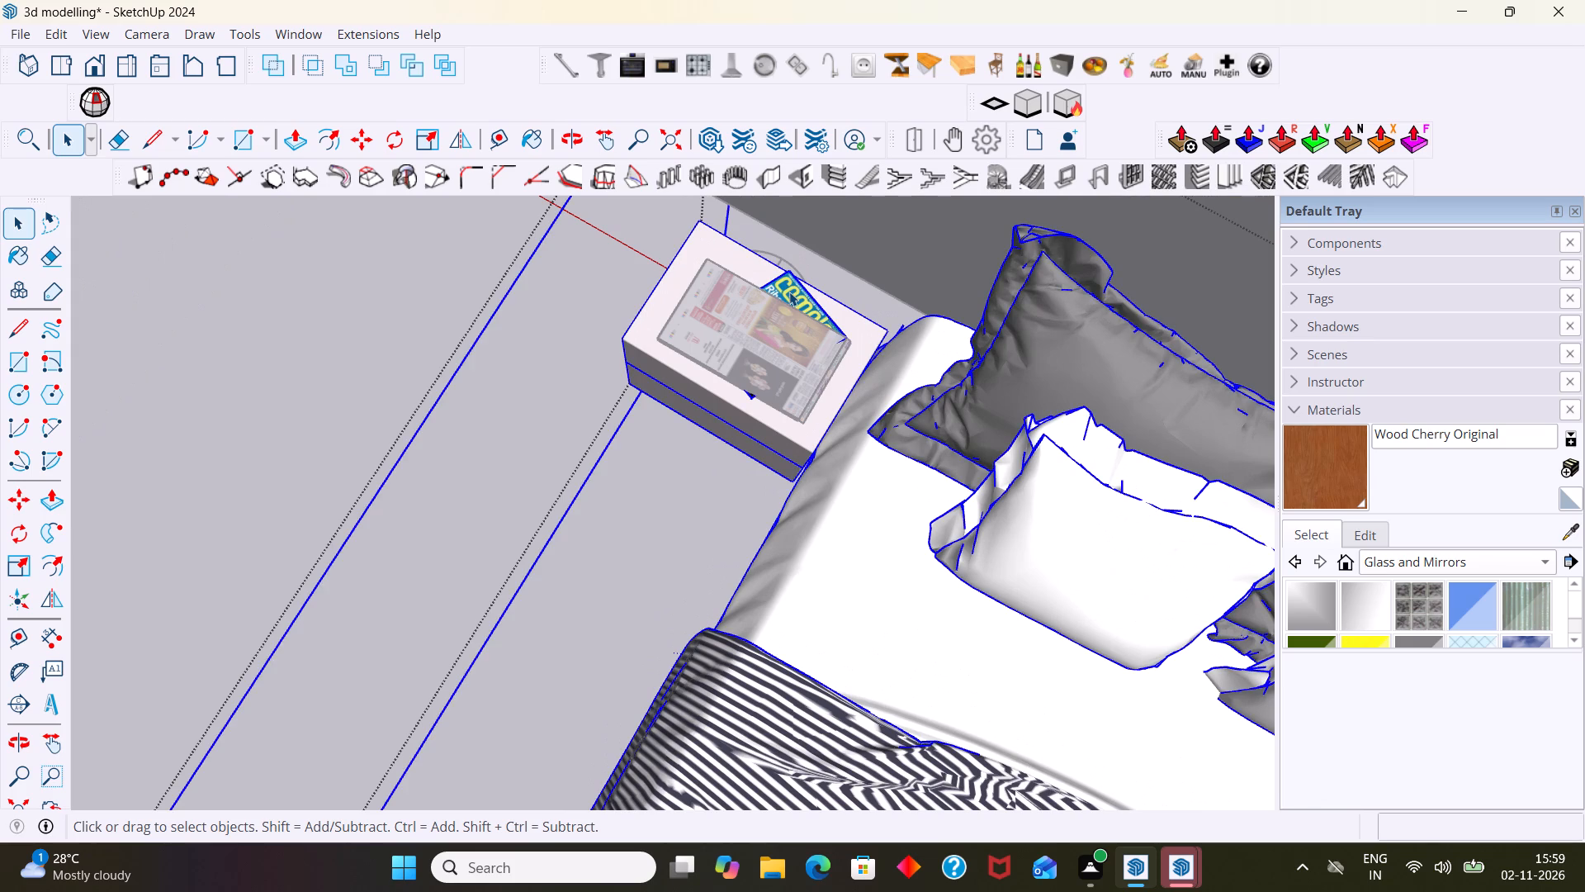
double_click(790, 292)
scroll(793, 290, up, 3)
click(792, 290)
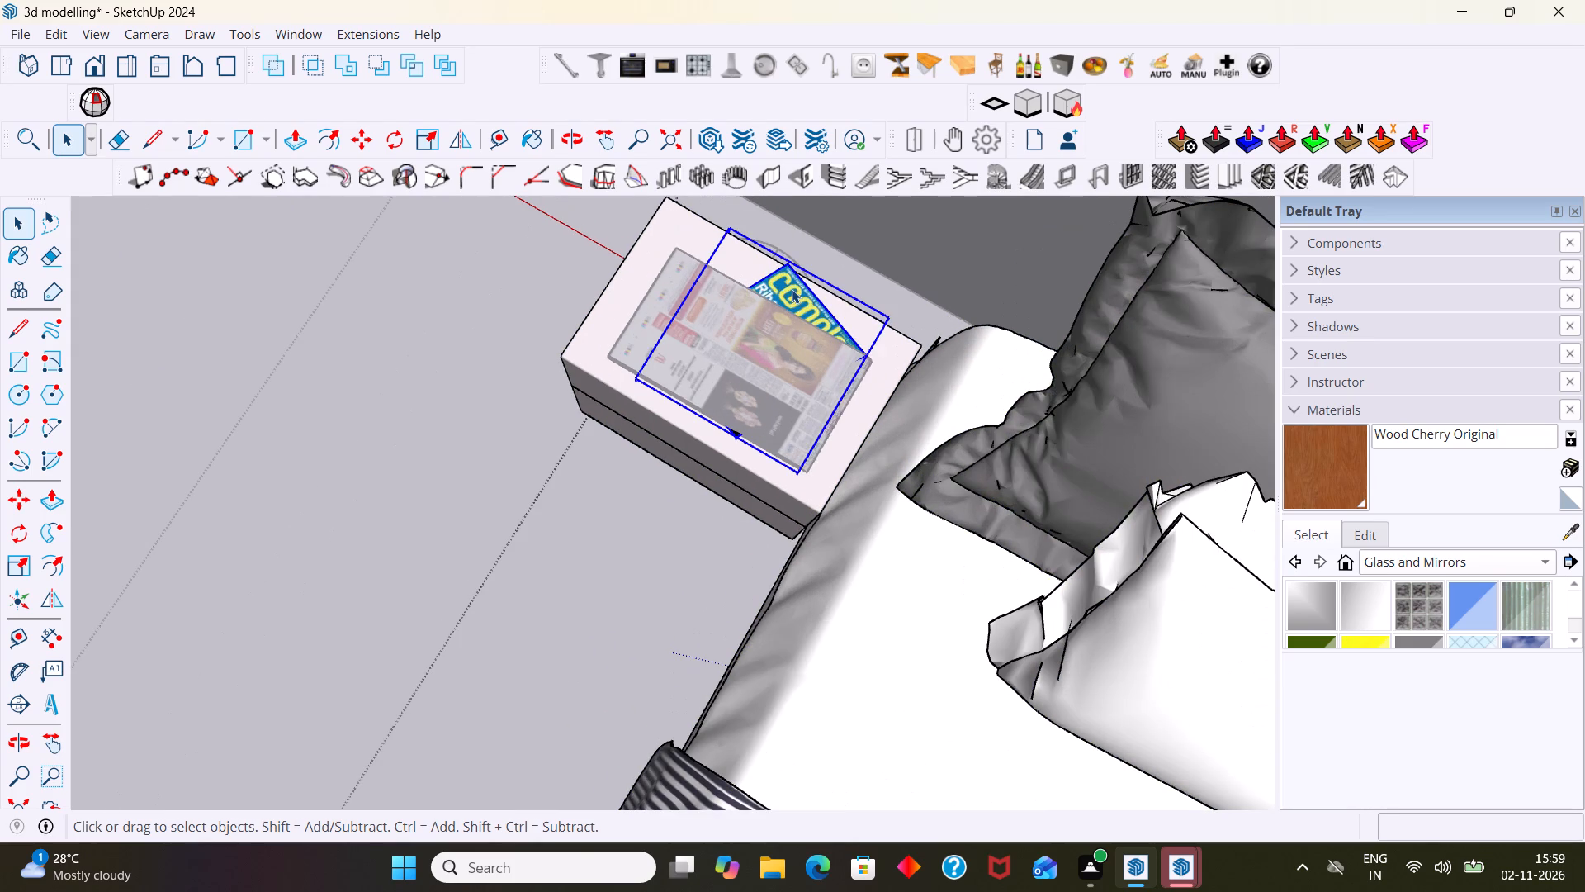
key(Delete)
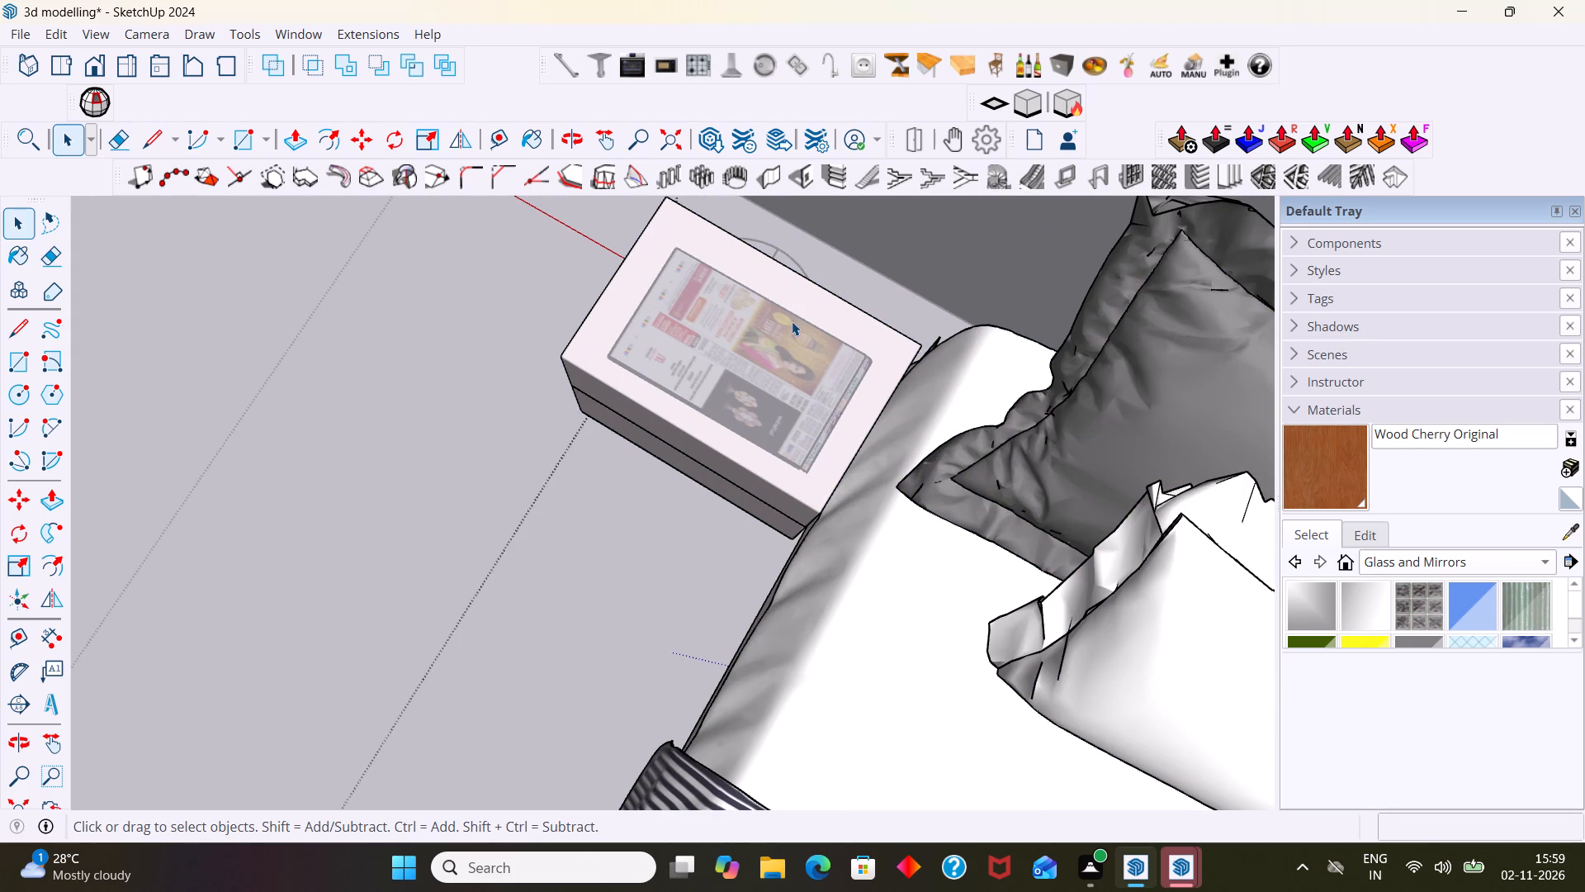
scroll(792, 325, down, 15)
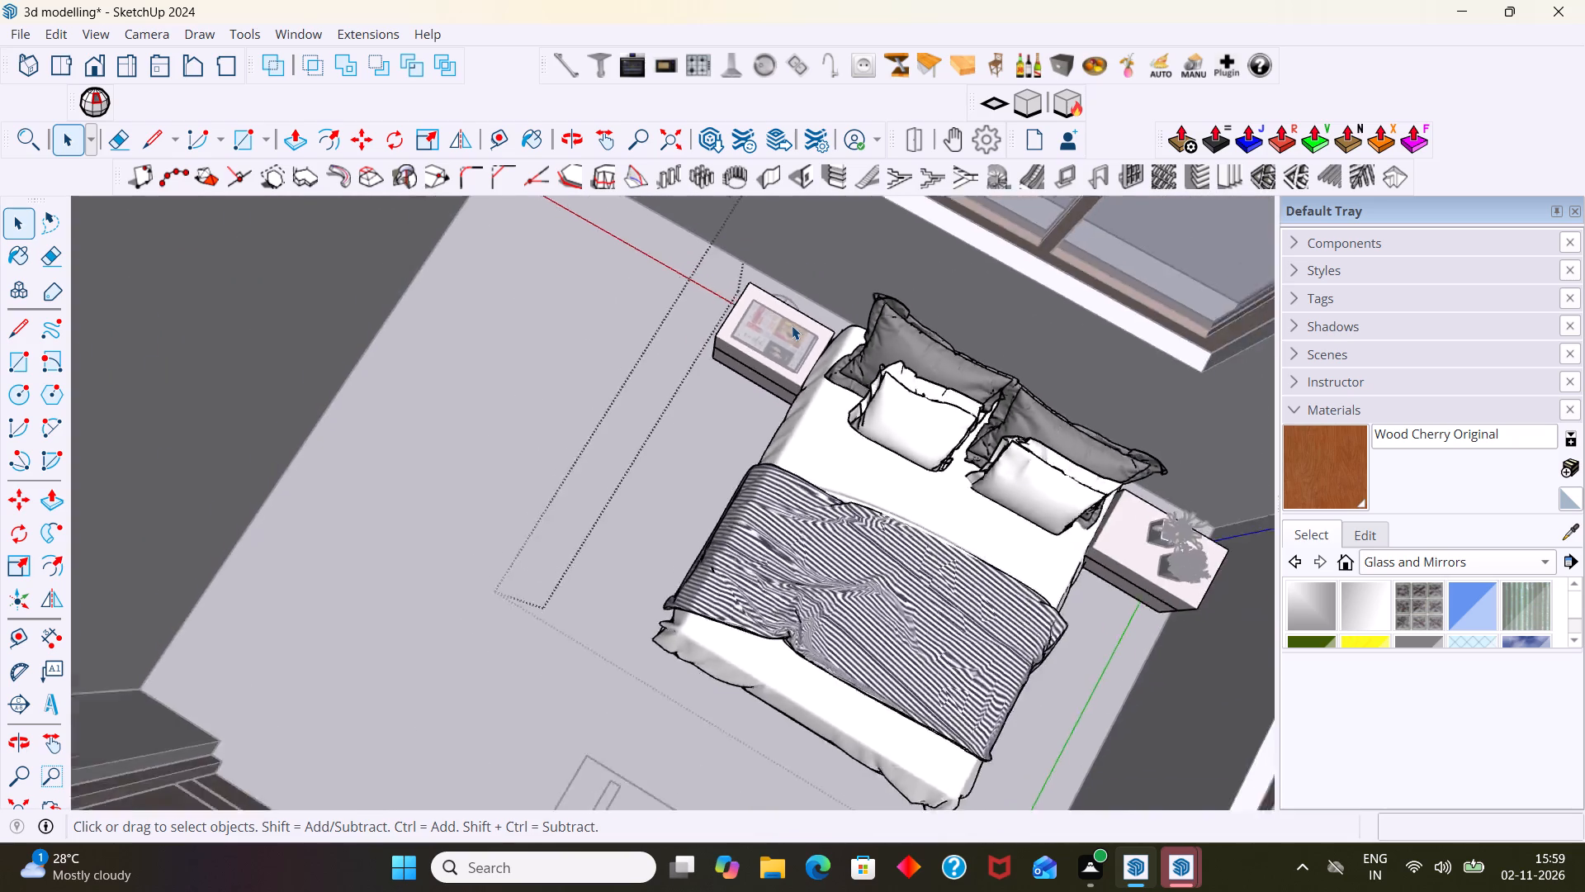
scroll(792, 325, down, 20)
click(1081, 410)
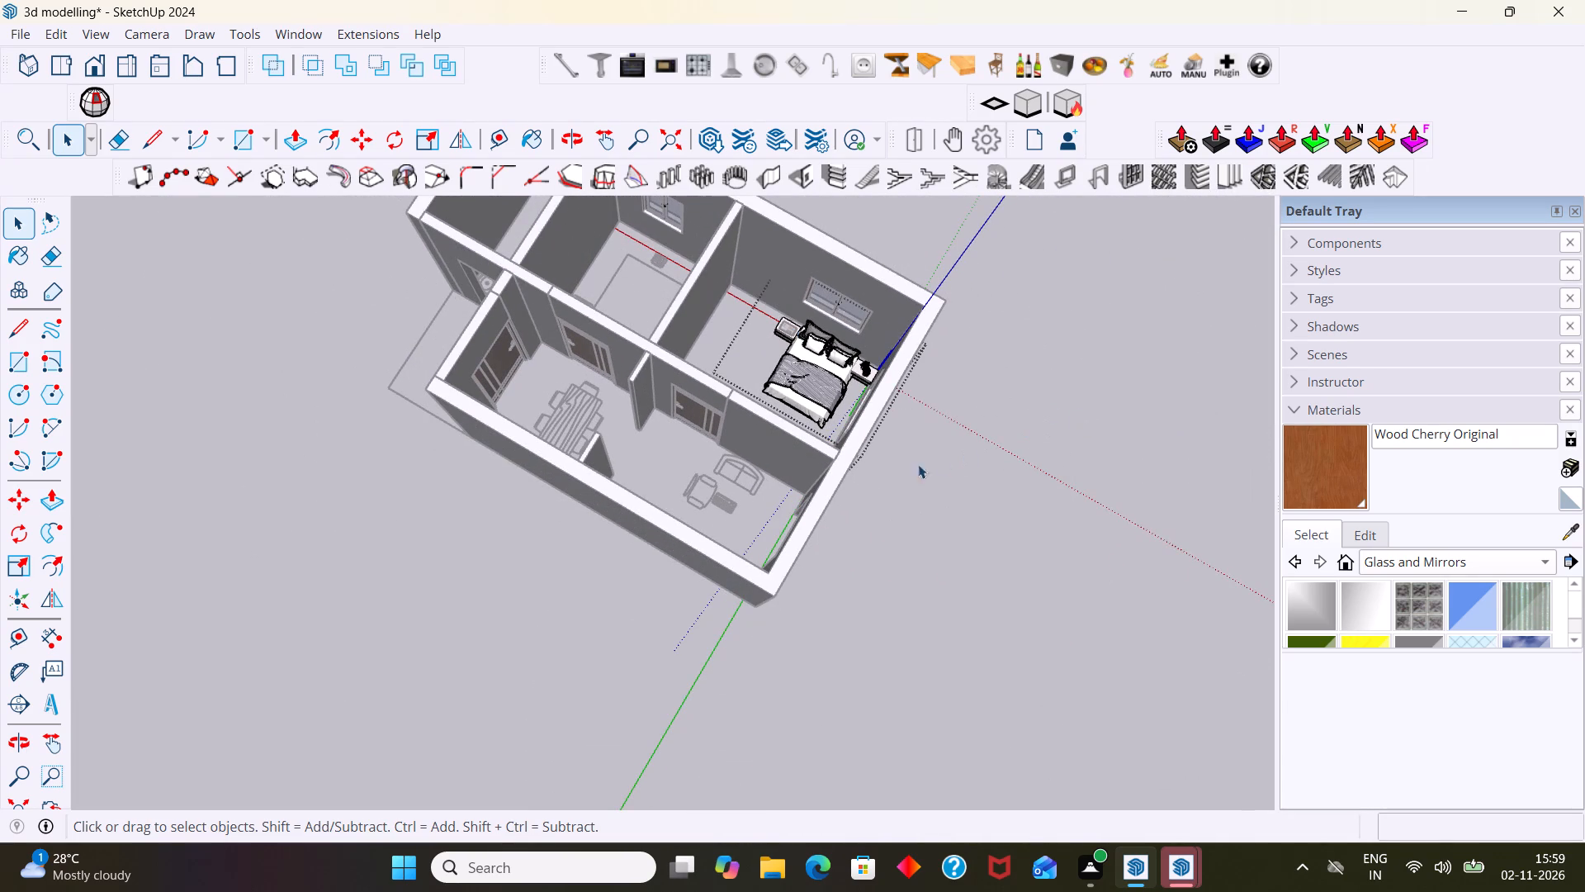
key(Escape)
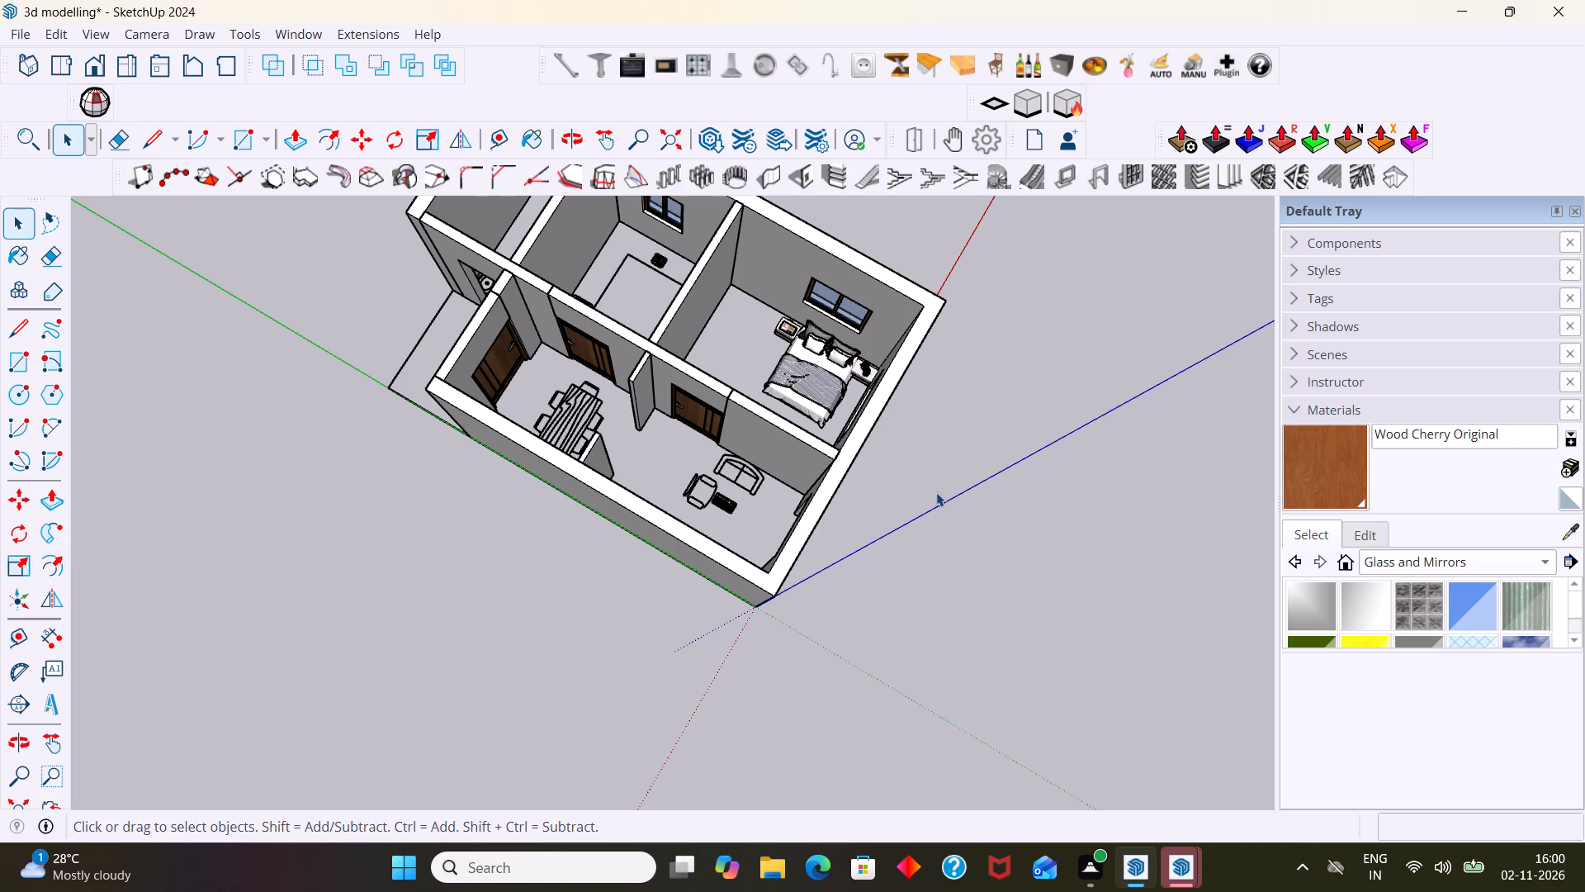
Delete the leftover curved outline behind the nightstand holding the newspaper.
scroll(830, 367, up, 18)
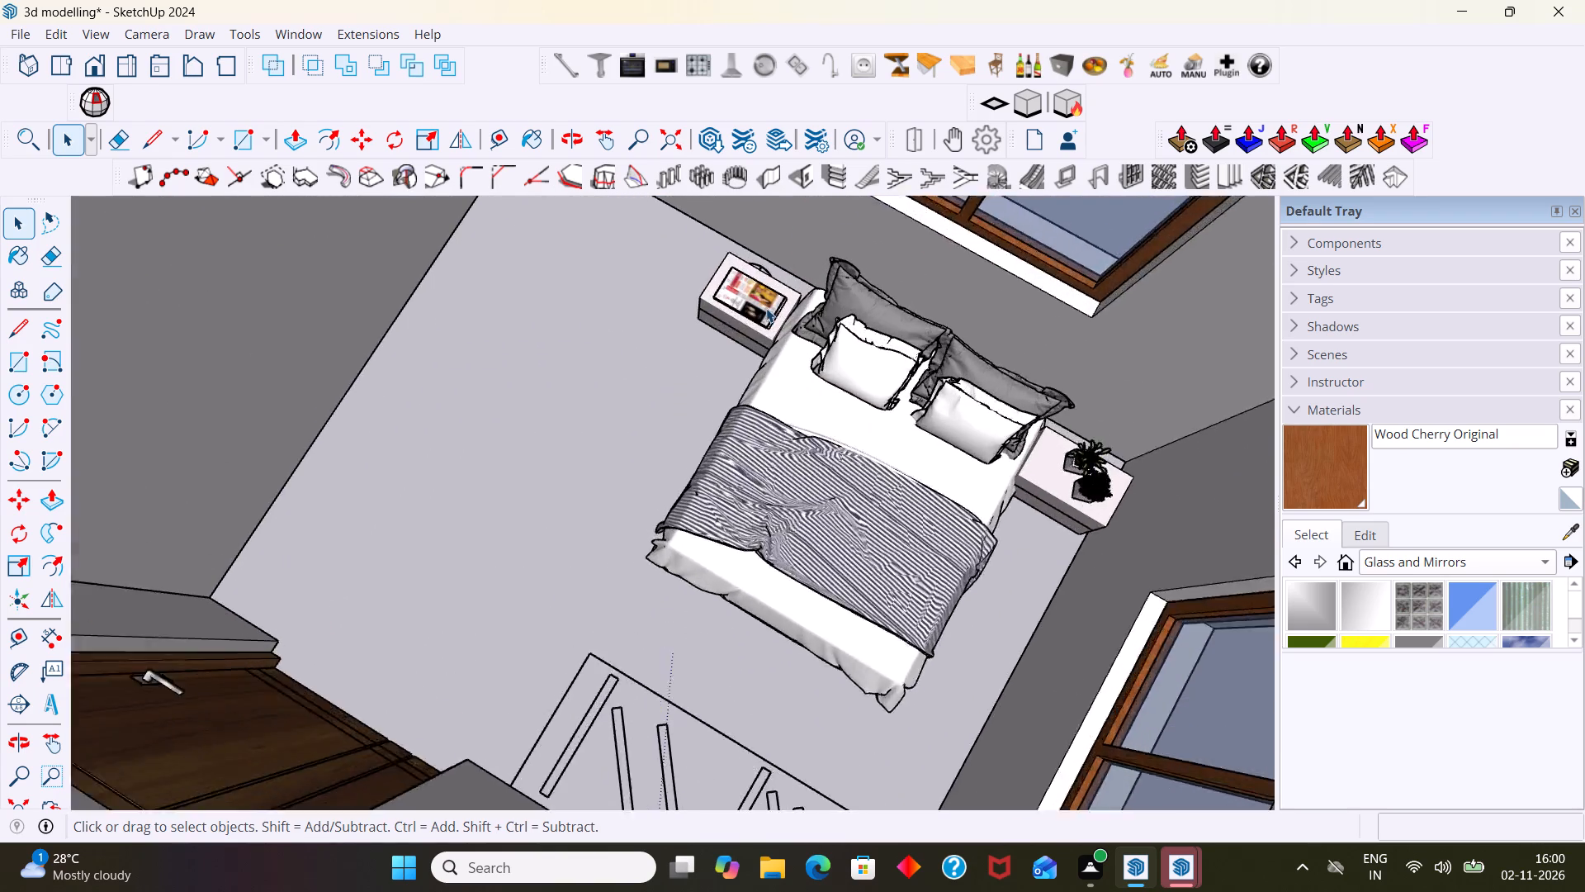
scroll(766, 308, up, 5)
middle_drag(764, 305, 696, 444)
scroll(762, 240, up, 7)
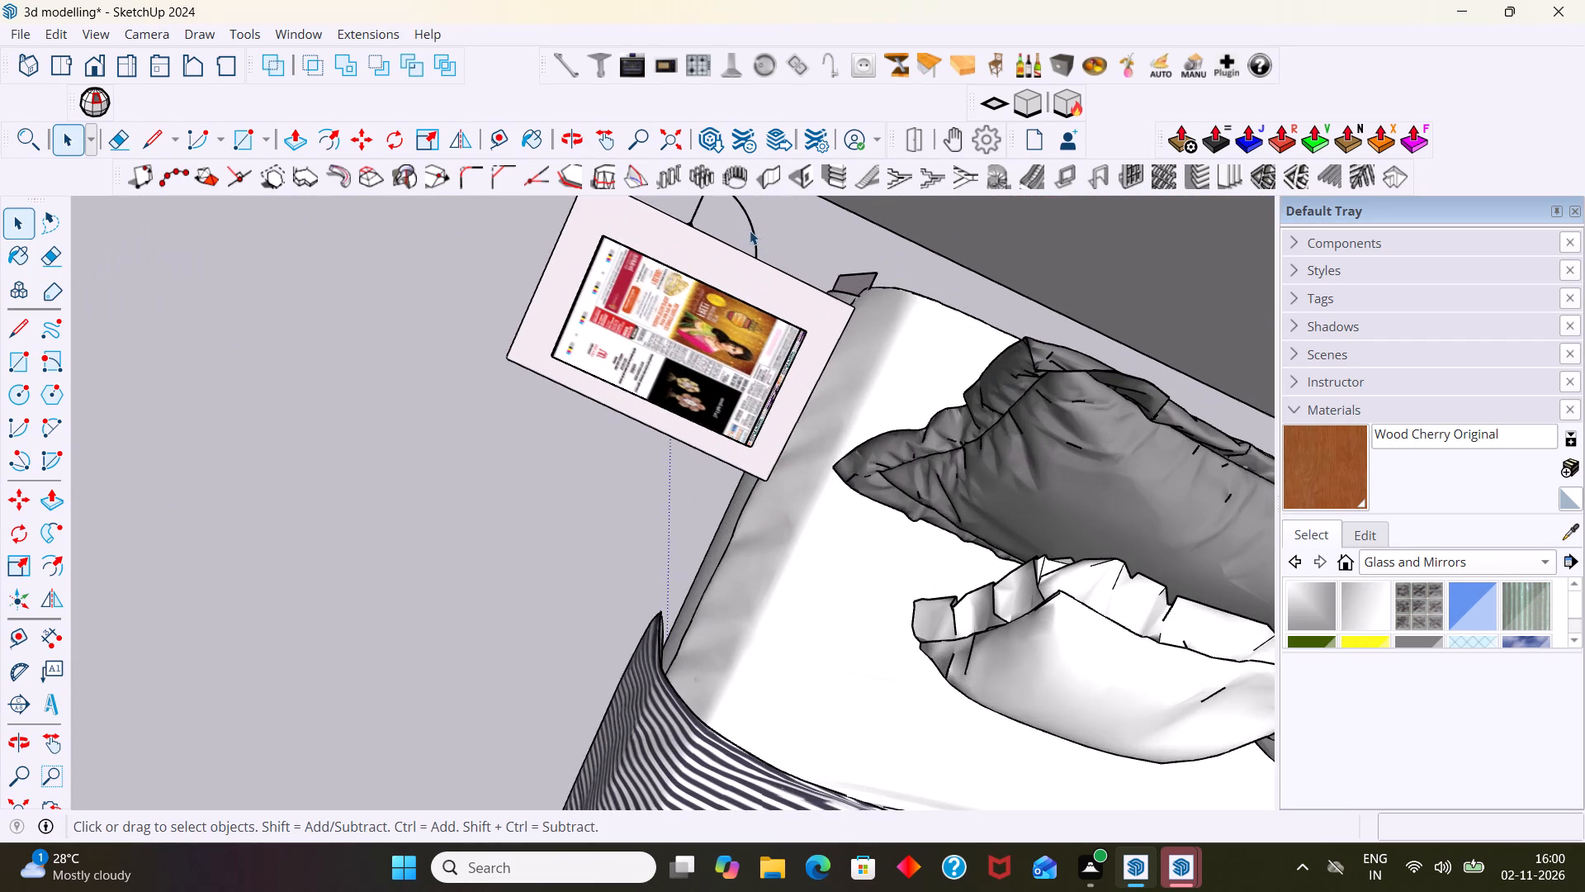
click(751, 230)
key(Delete)
Review the bedroom from several angles, examining the bed, both nightstands and their fit within the walls.
scroll(752, 230, up, 1)
scroll(753, 234, down, 18)
shift+middle_drag(883, 577, 594, 581)
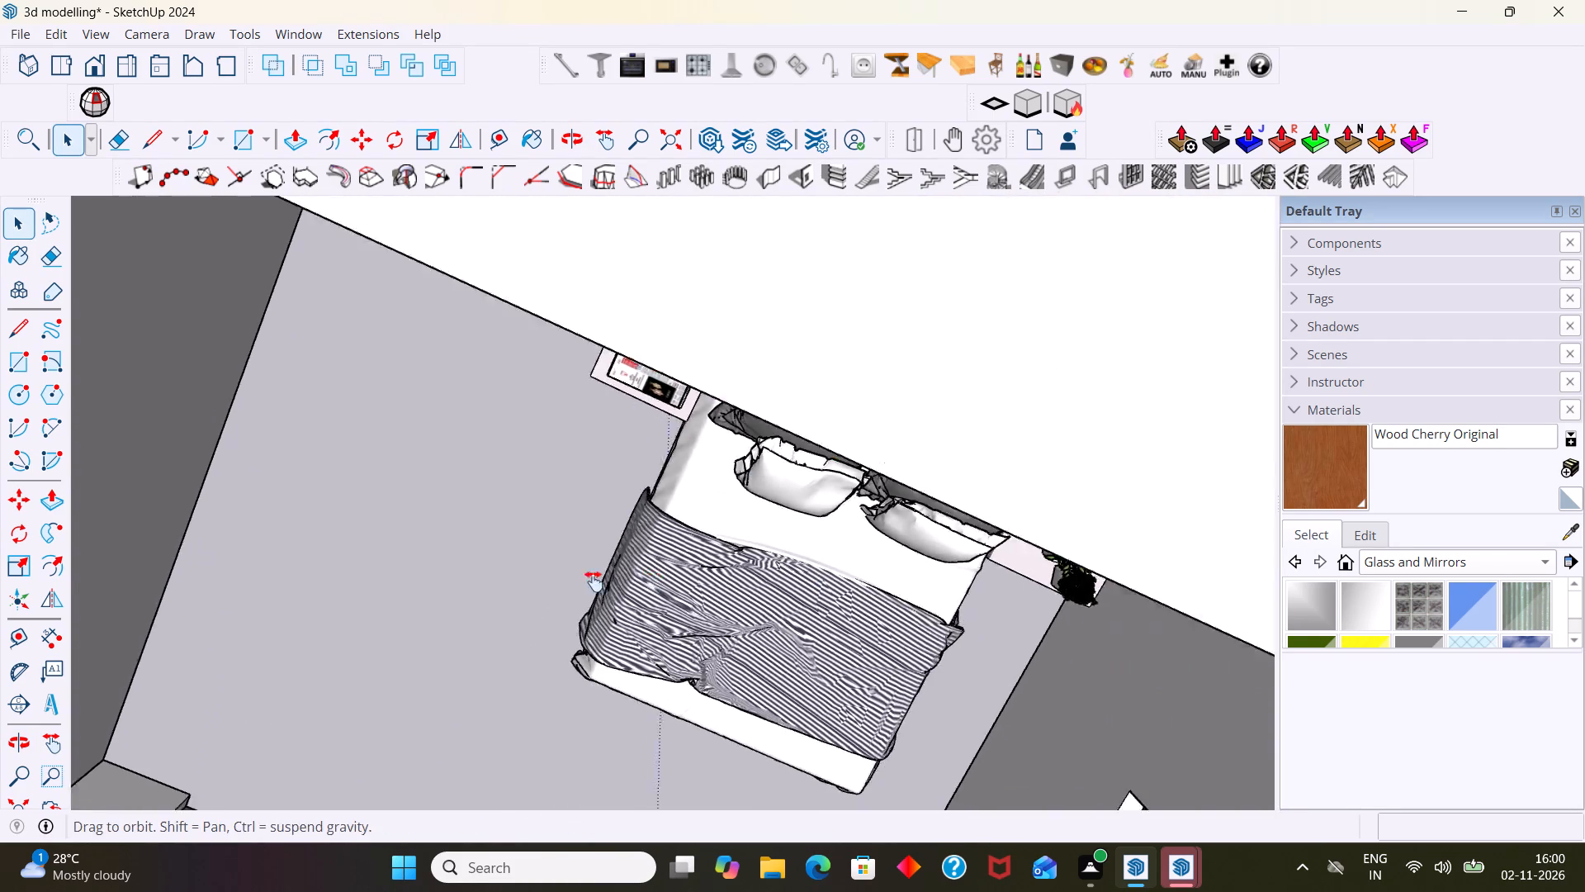
shift+middle_drag(594, 581, 388, 581)
scroll(498, 592, down, 6)
middle_drag(498, 619, 587, 343)
scroll(587, 344, down, 7)
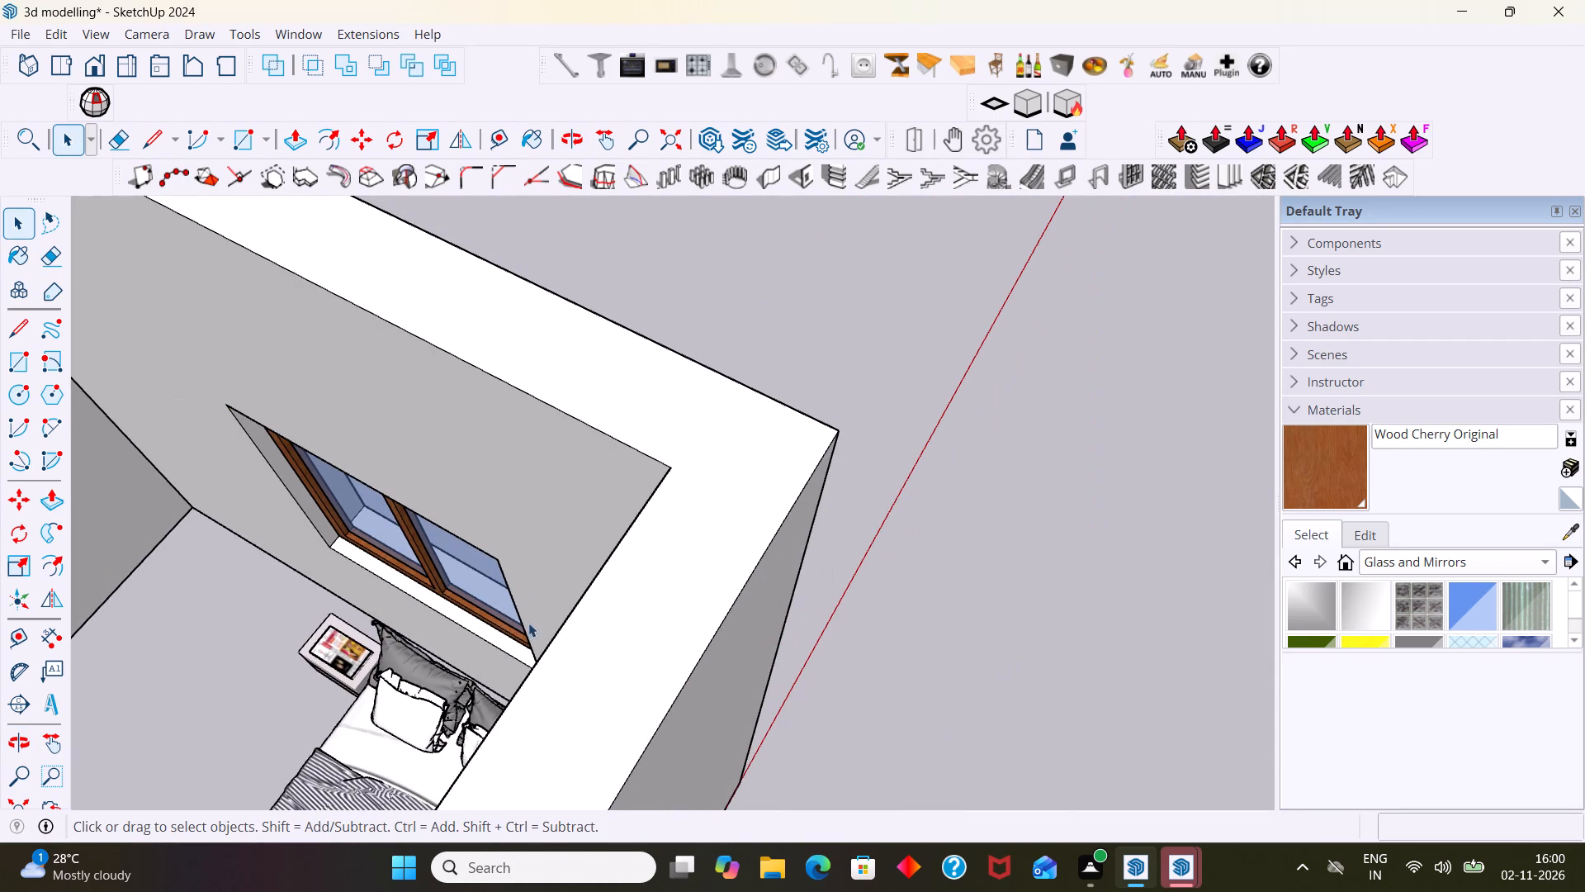
middle_drag(510, 633, 636, 732)
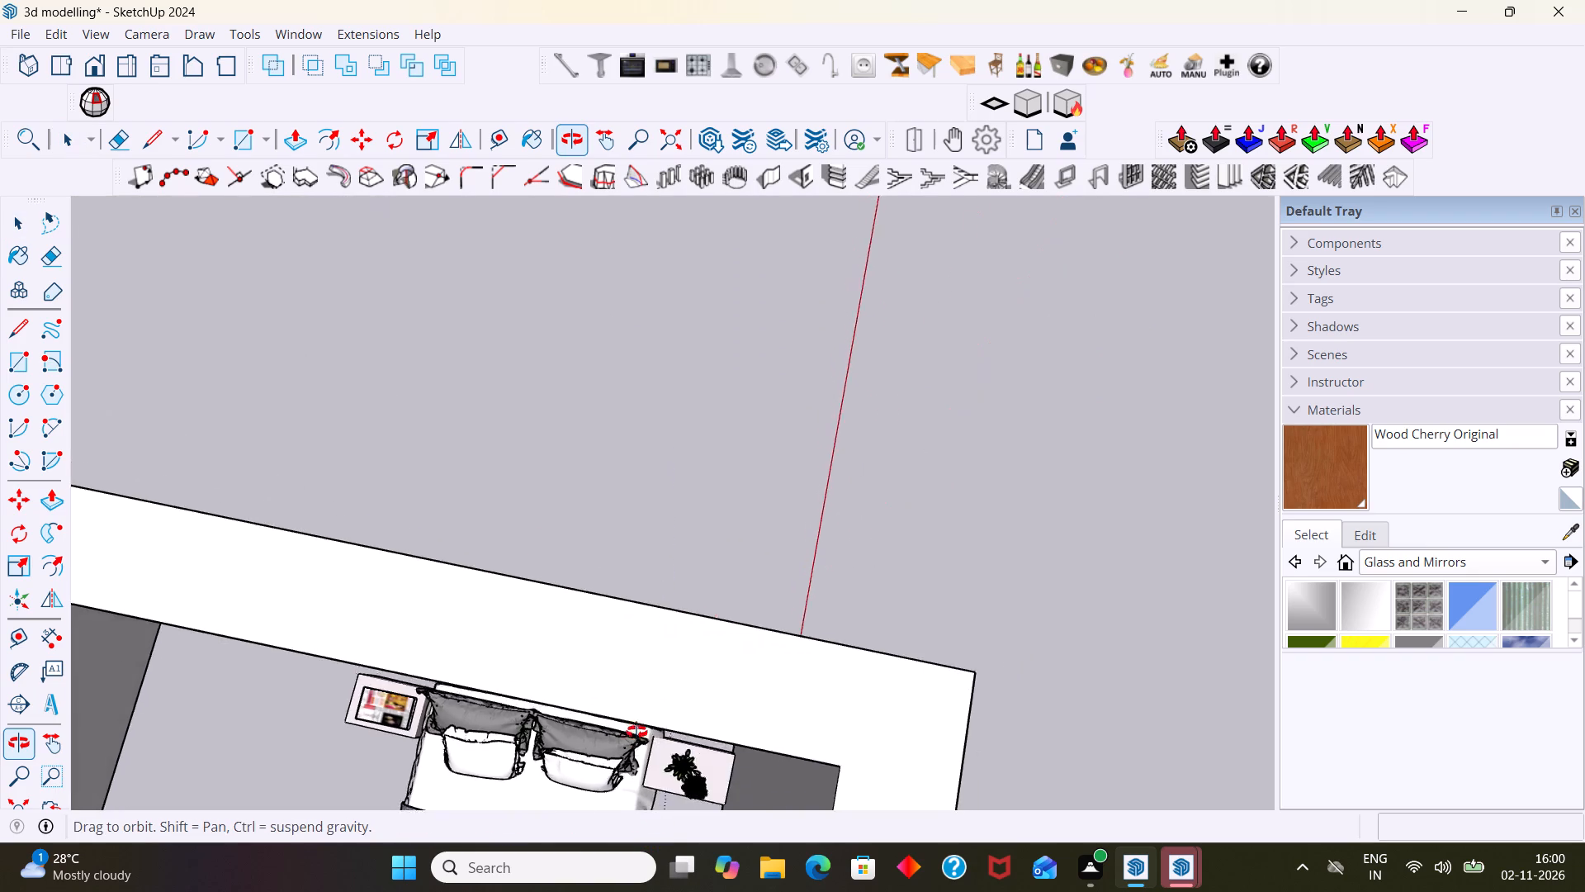
middle_drag(636, 732, 622, 714)
scroll(674, 795, up, 14)
scroll(675, 714, down, 8)
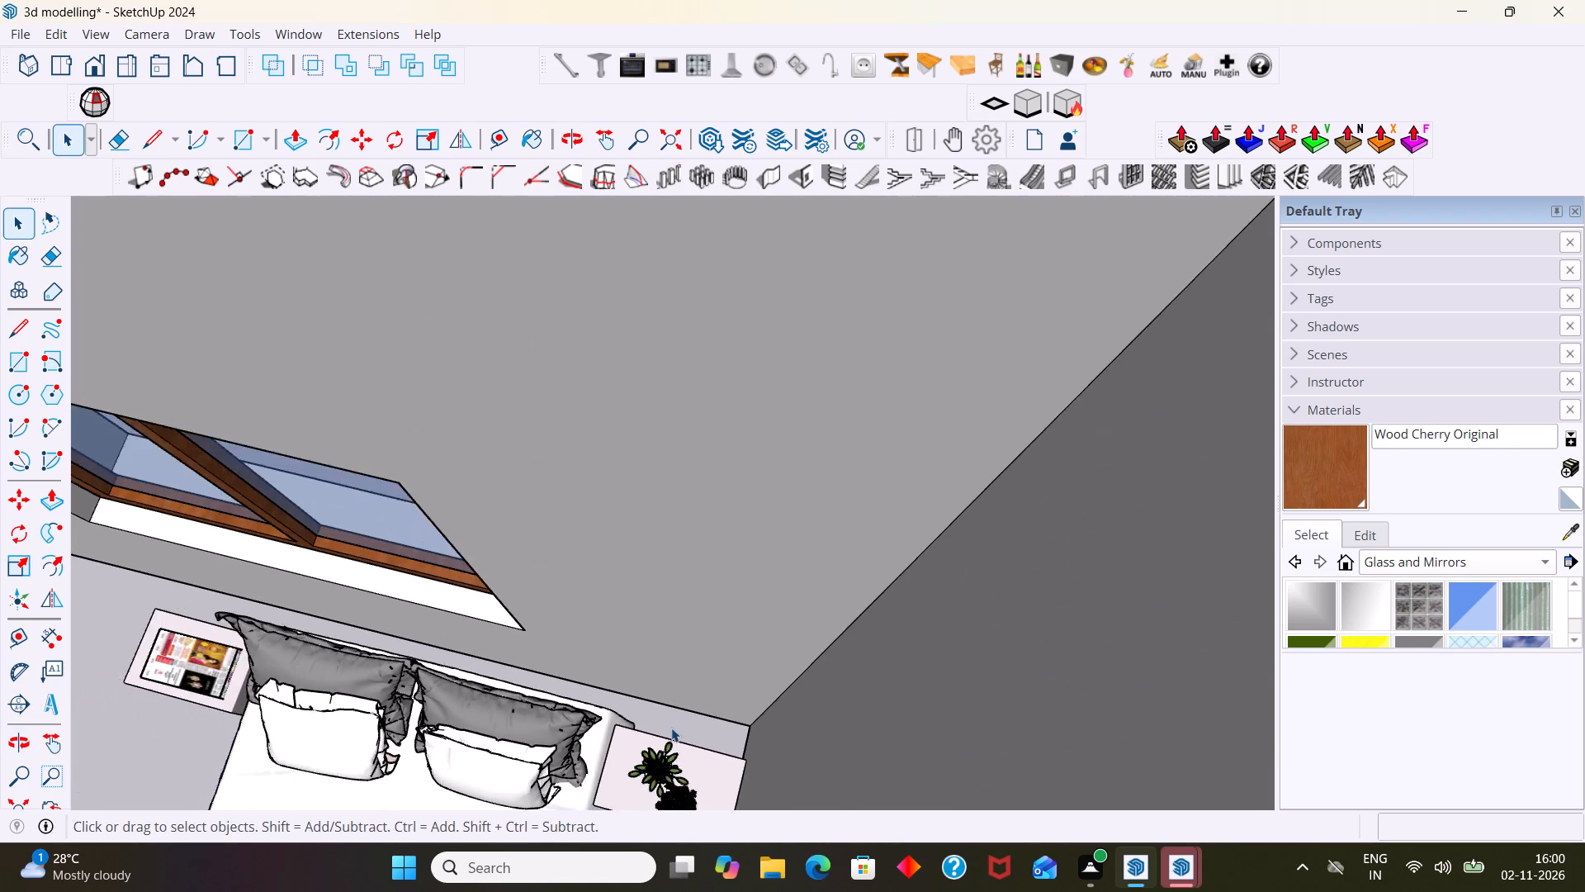
scroll(671, 728, down, 20)
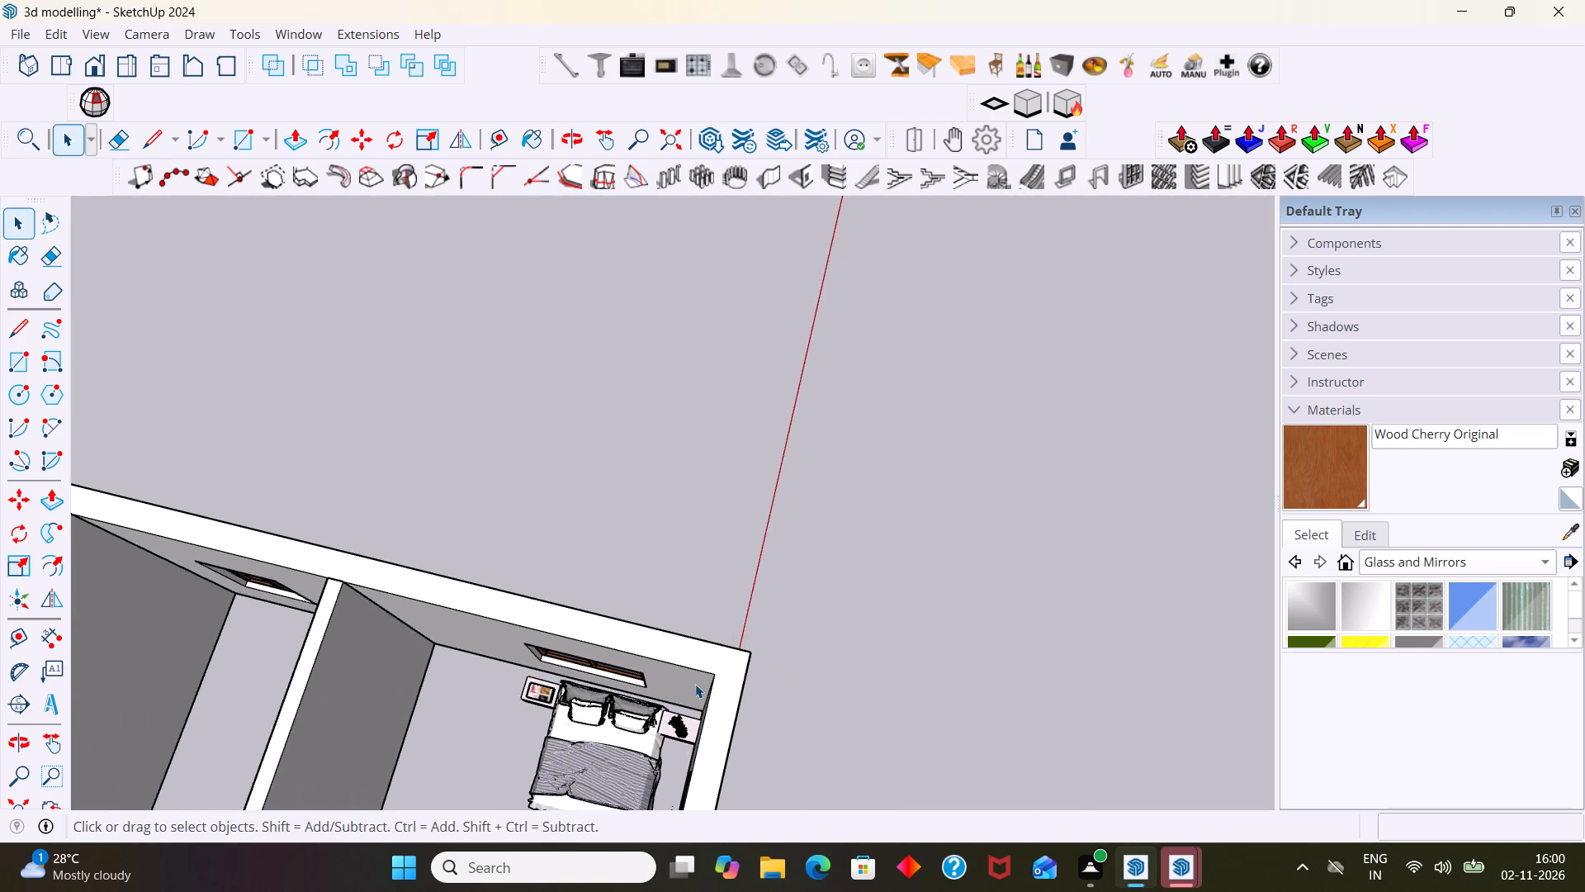
scroll(695, 684, down, 16)
middle_drag(684, 690, 660, 606)
shift+middle_drag(668, 683, 674, 649)
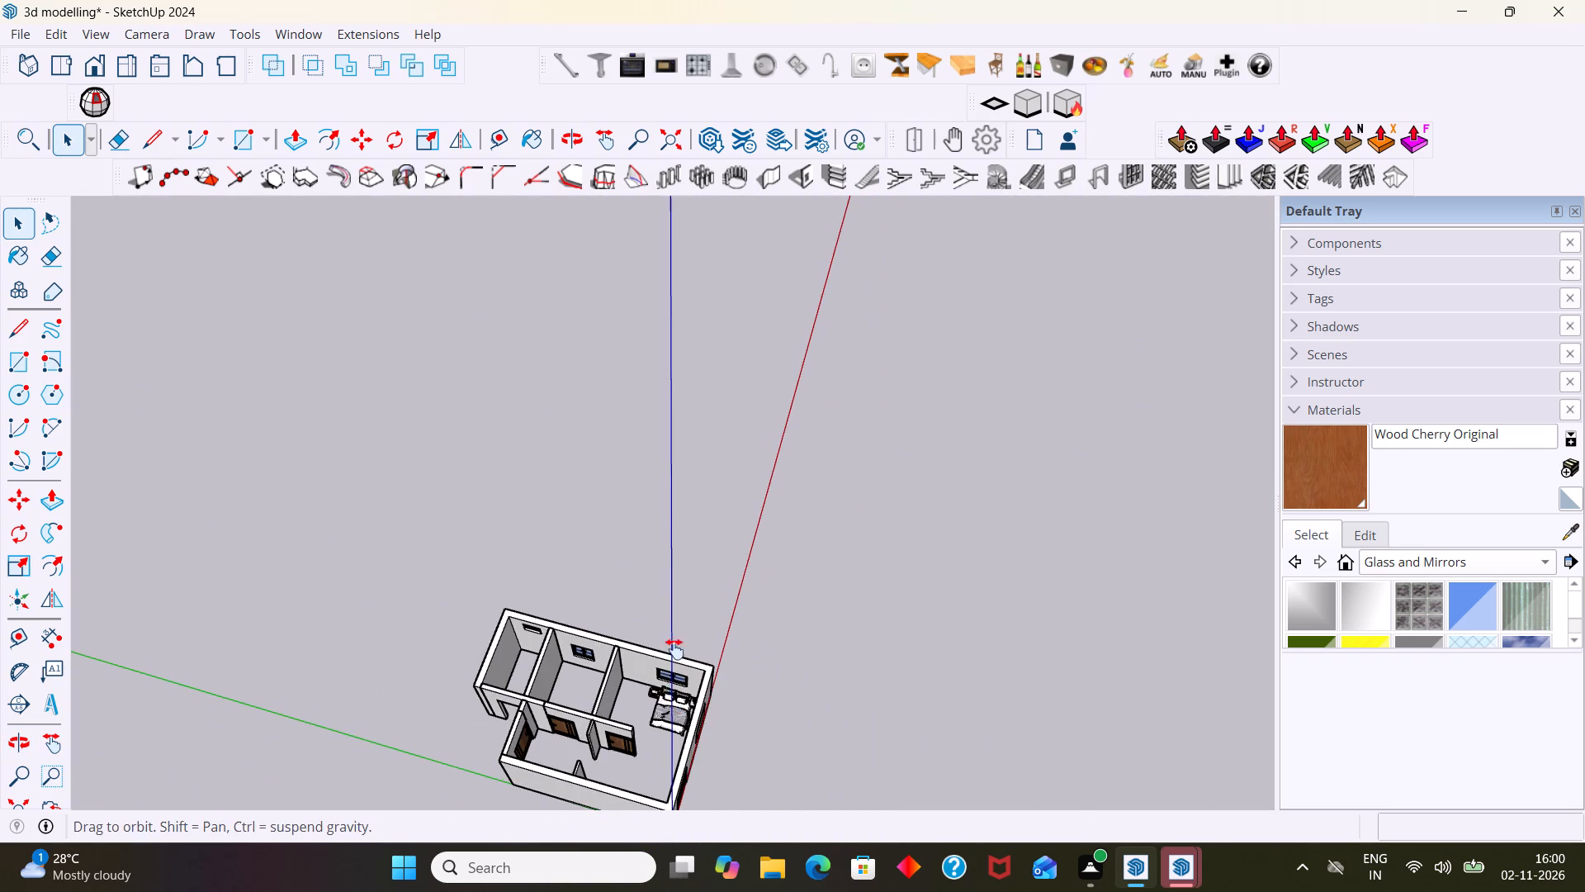
shift+middle_drag(674, 649, 721, 524)
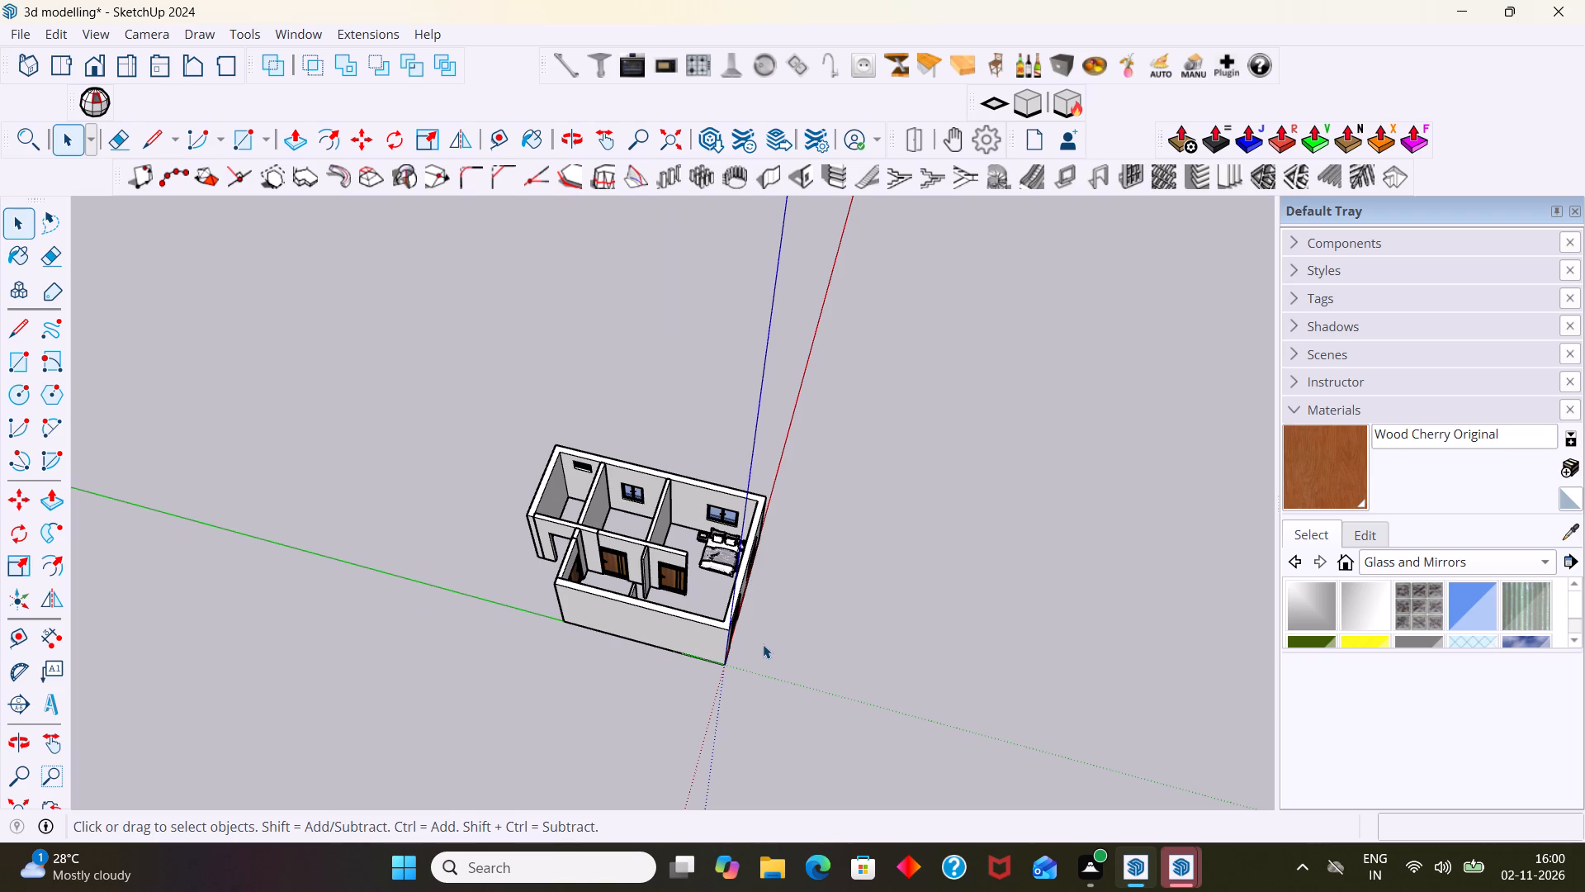
scroll(731, 647, up, 3)
scroll(683, 577, up, 1)
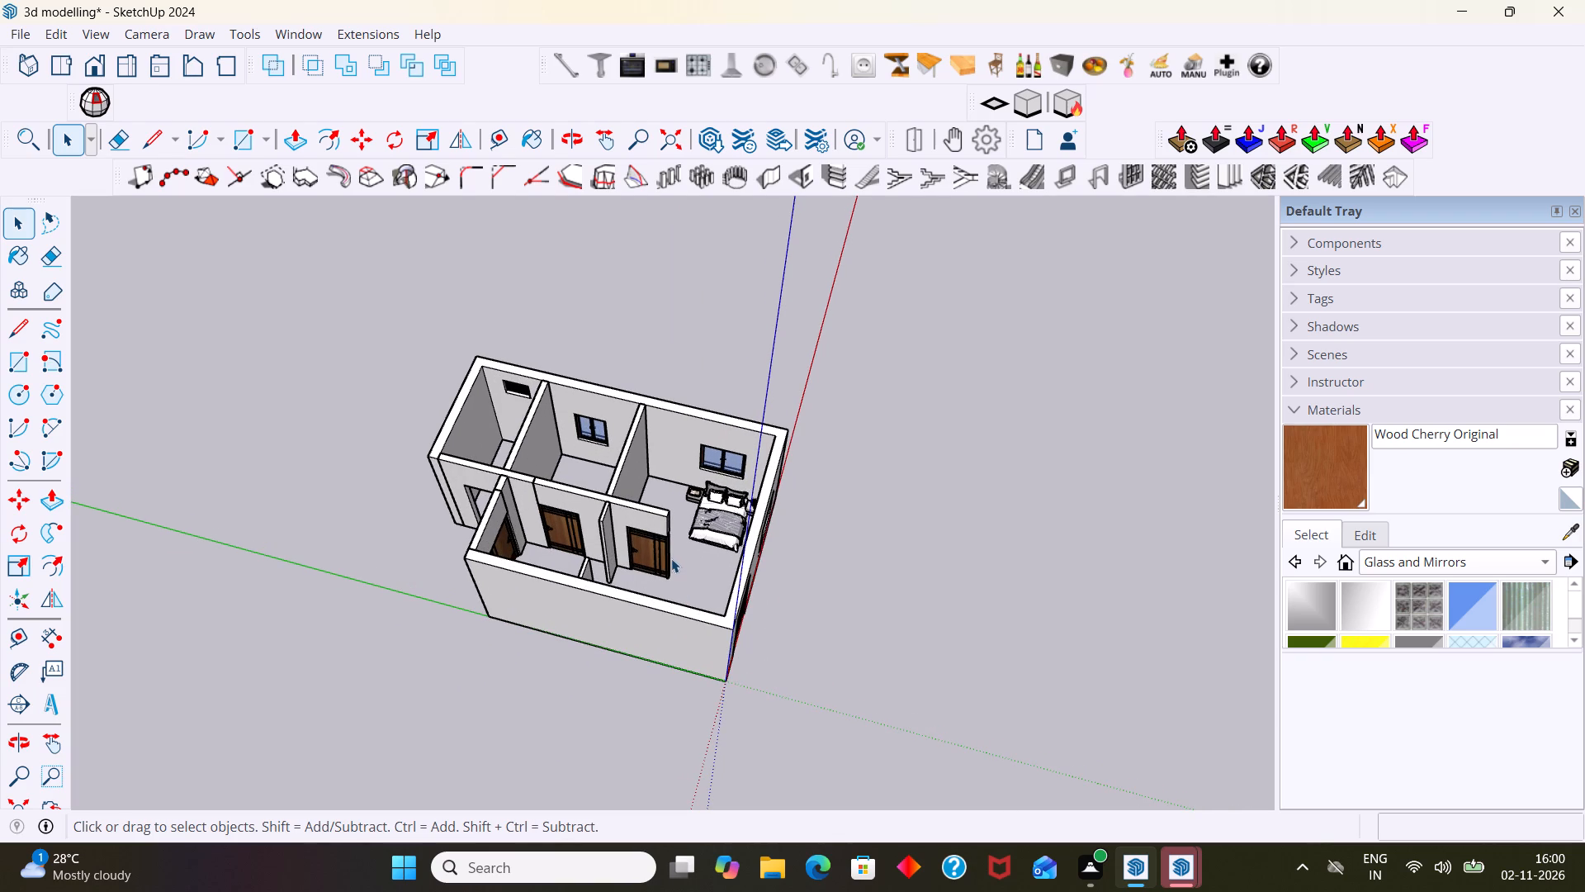
scroll(682, 564, up, 12)
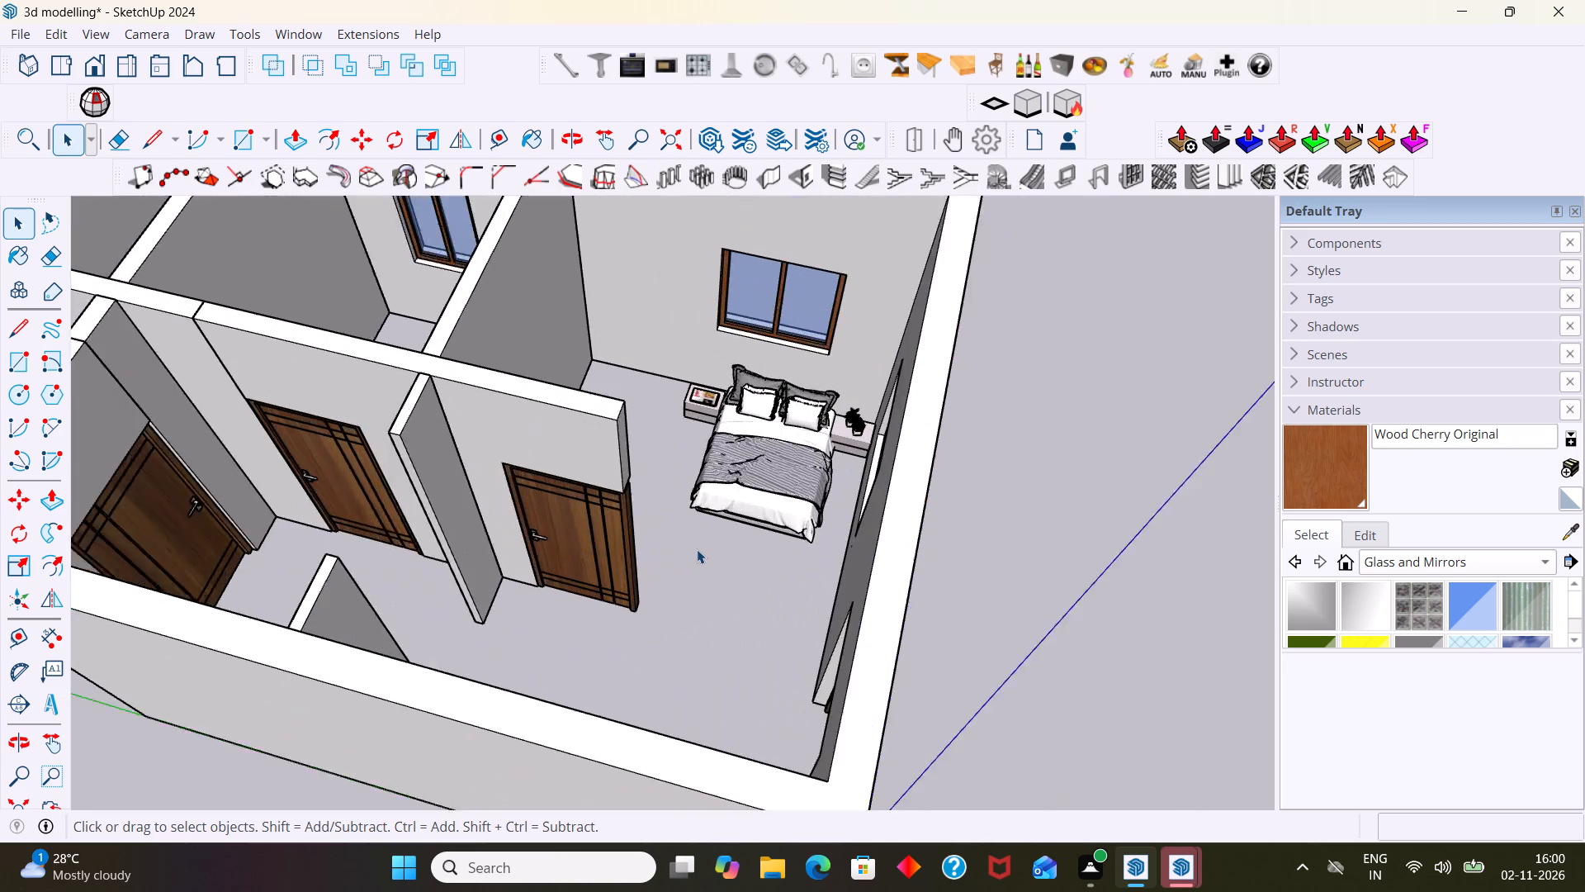
scroll(697, 549, up, 4)
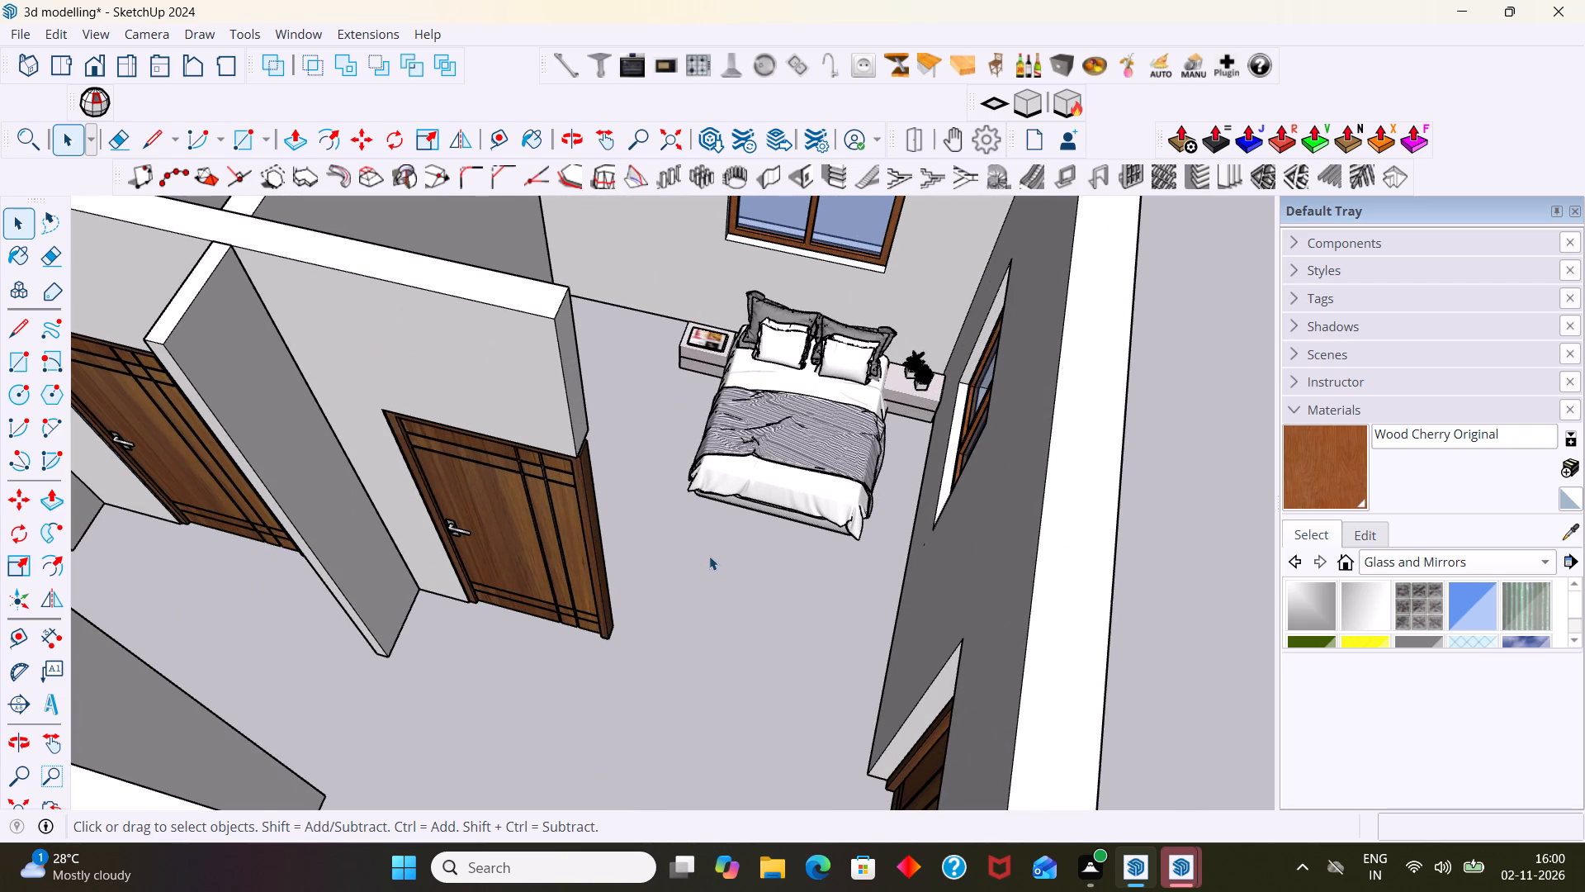
scroll(808, 444, up, 9)
scroll(916, 384, up, 2)
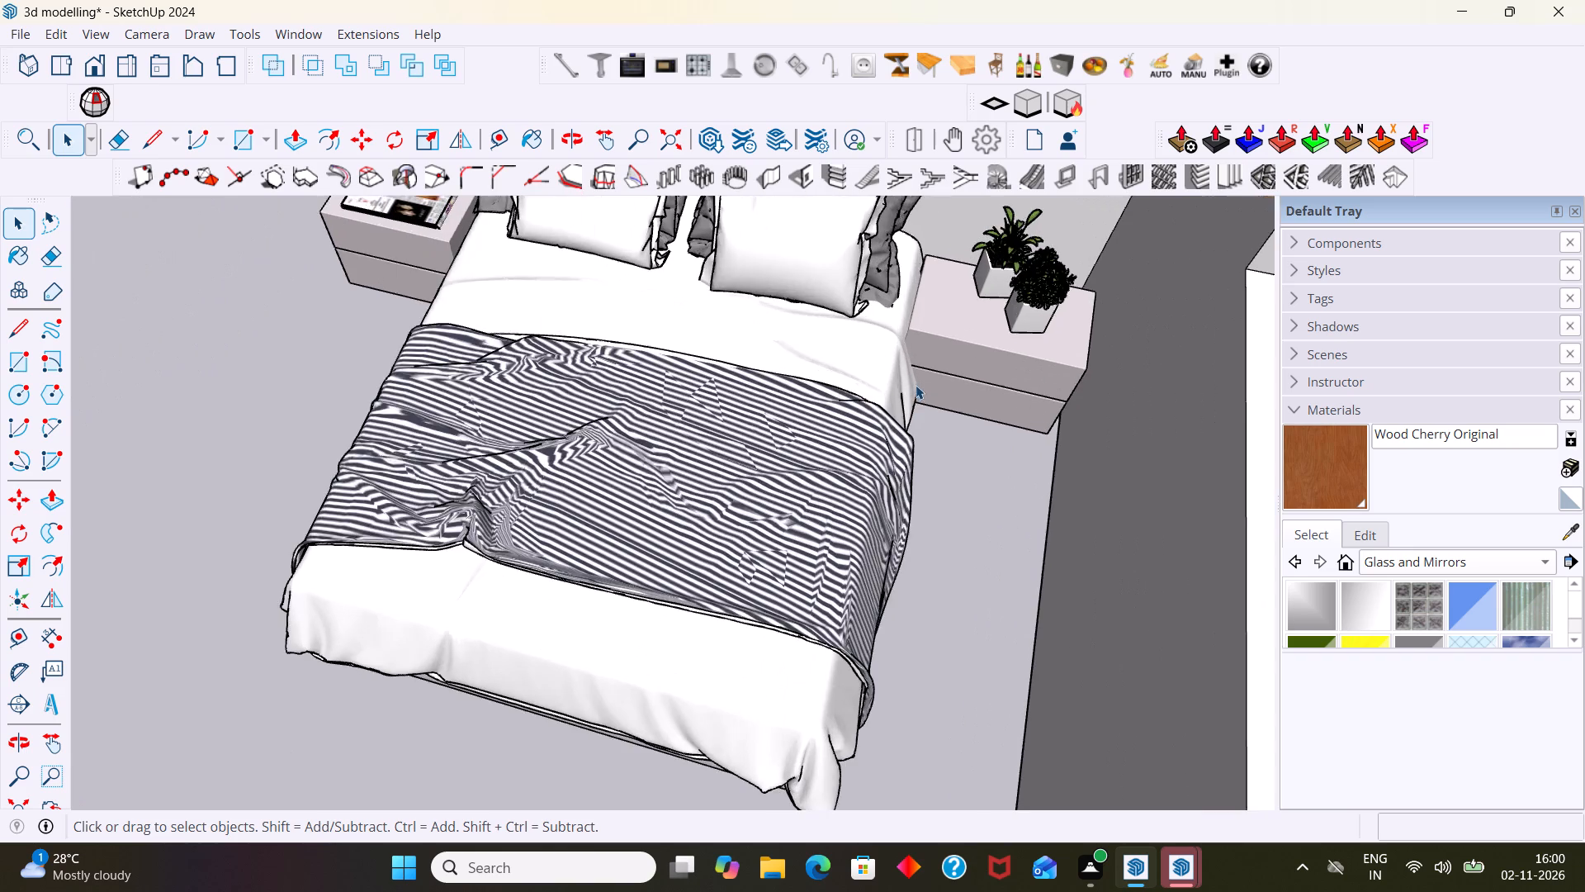
middle_drag(915, 385, 833, 333)
scroll(823, 344, down, 8)
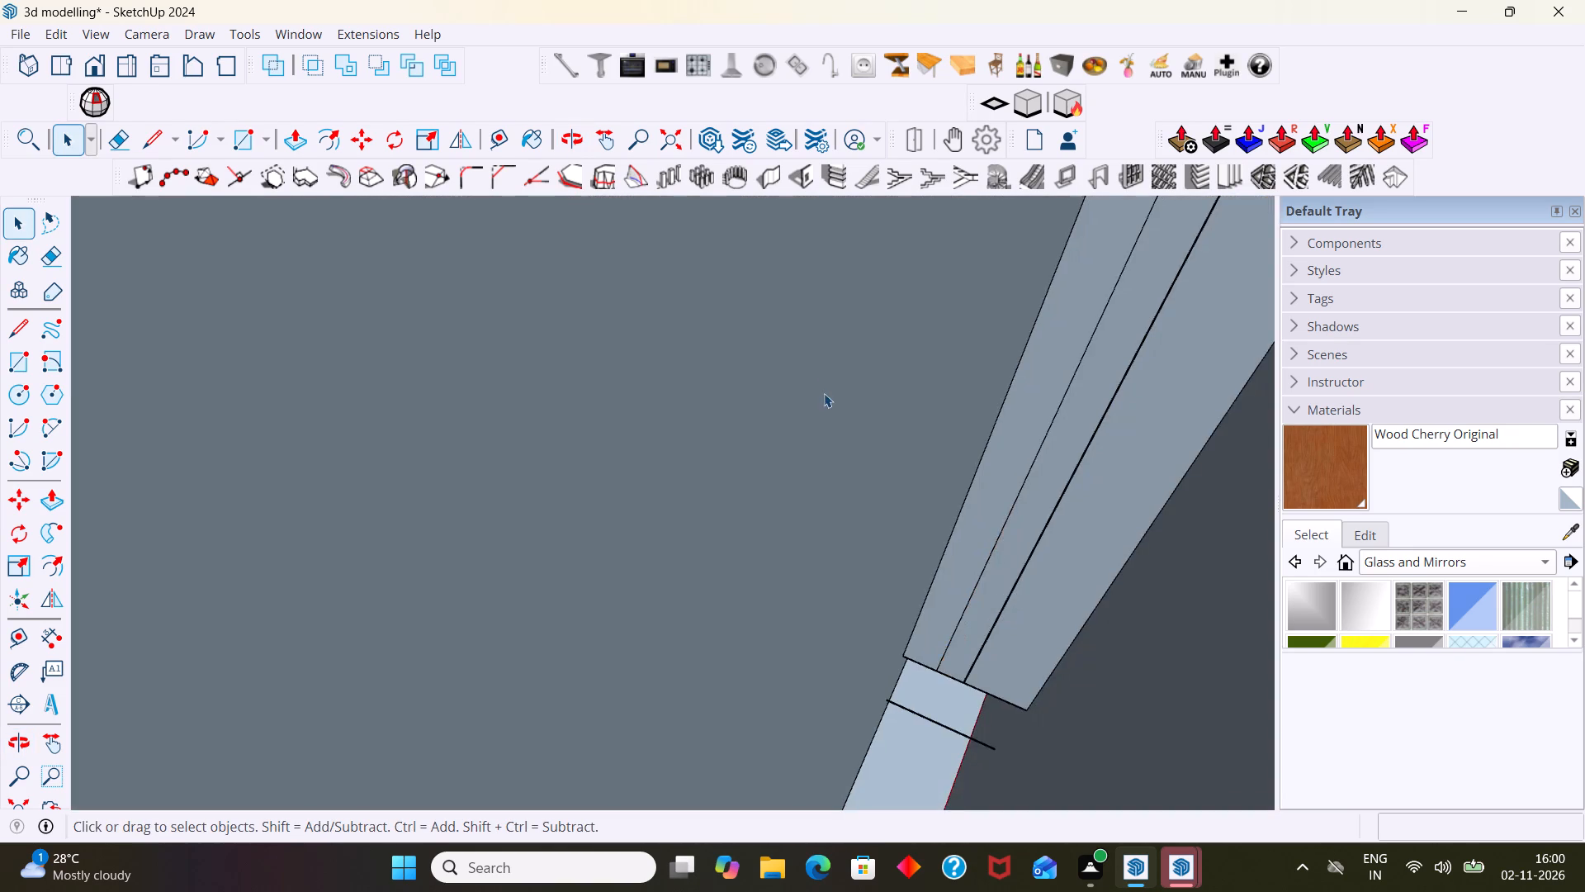
scroll(824, 393, down, 12)
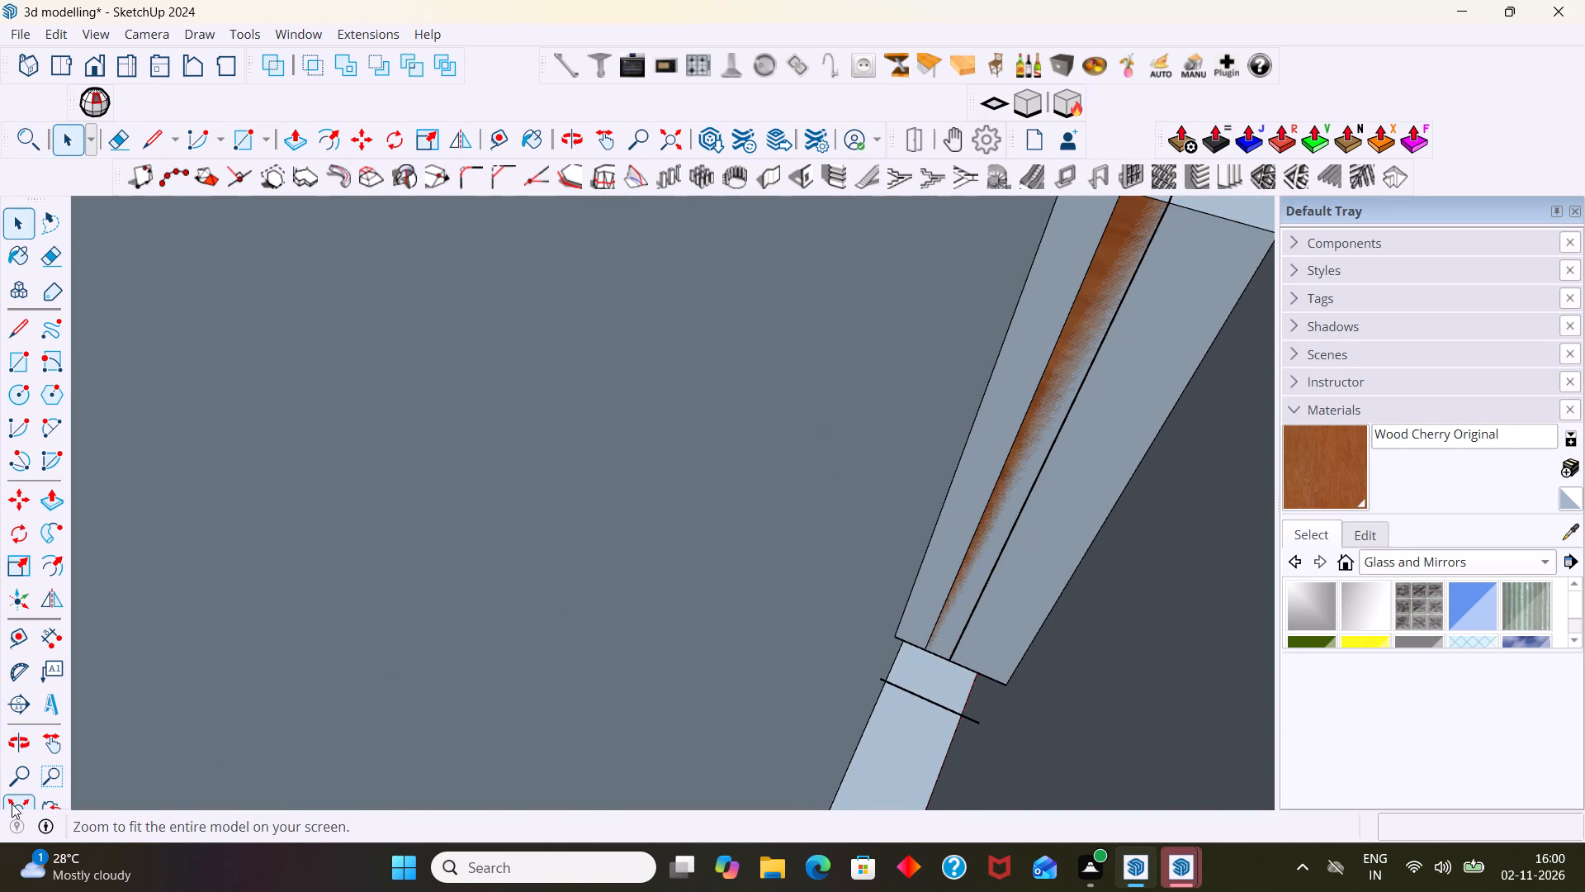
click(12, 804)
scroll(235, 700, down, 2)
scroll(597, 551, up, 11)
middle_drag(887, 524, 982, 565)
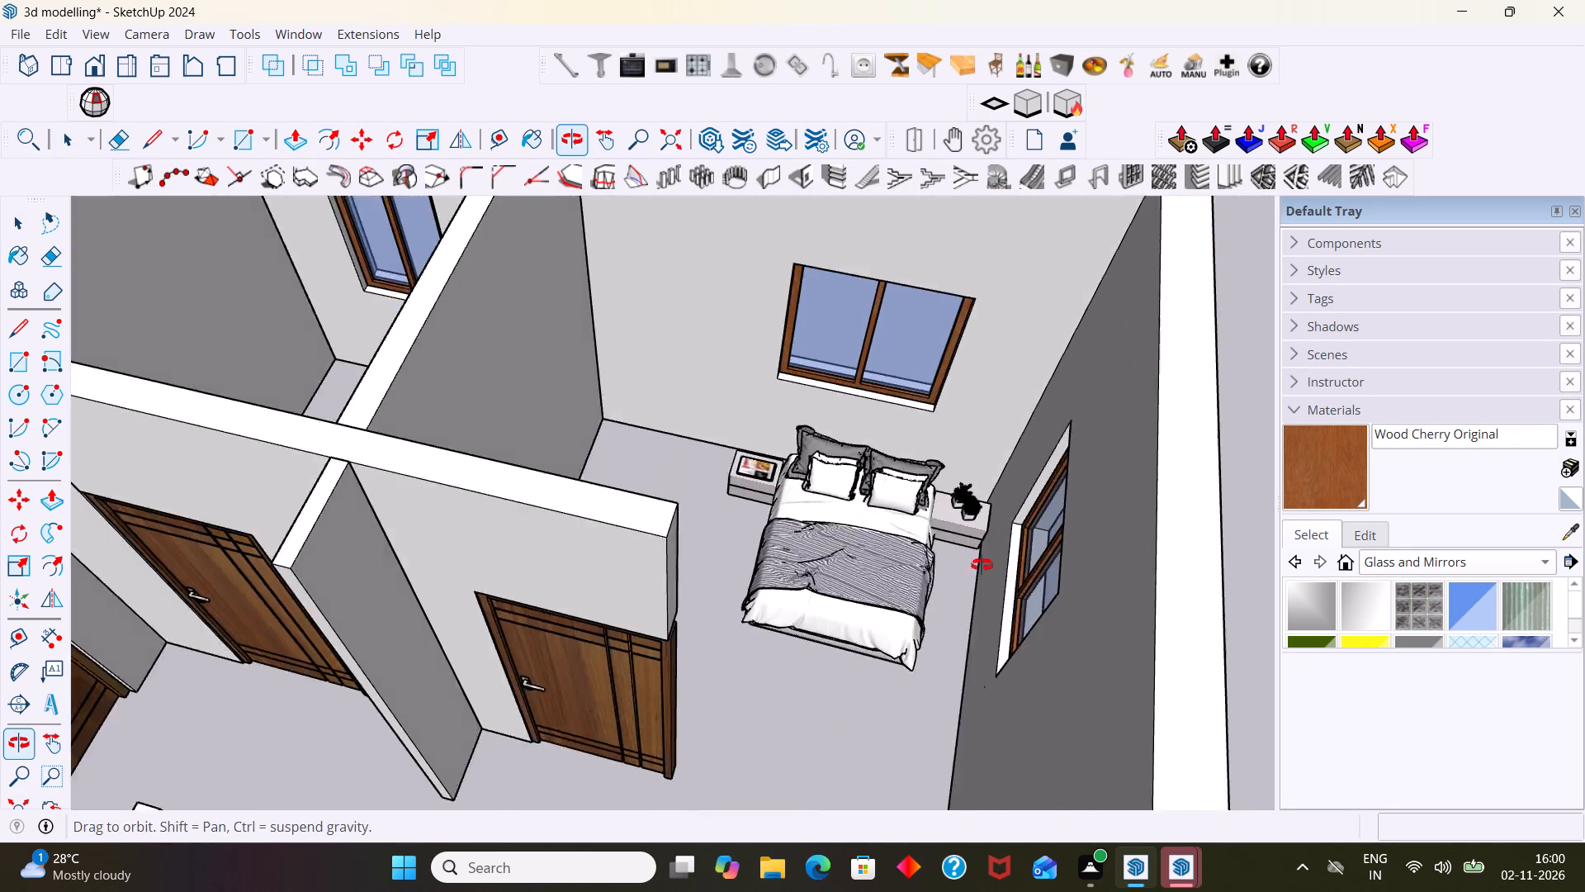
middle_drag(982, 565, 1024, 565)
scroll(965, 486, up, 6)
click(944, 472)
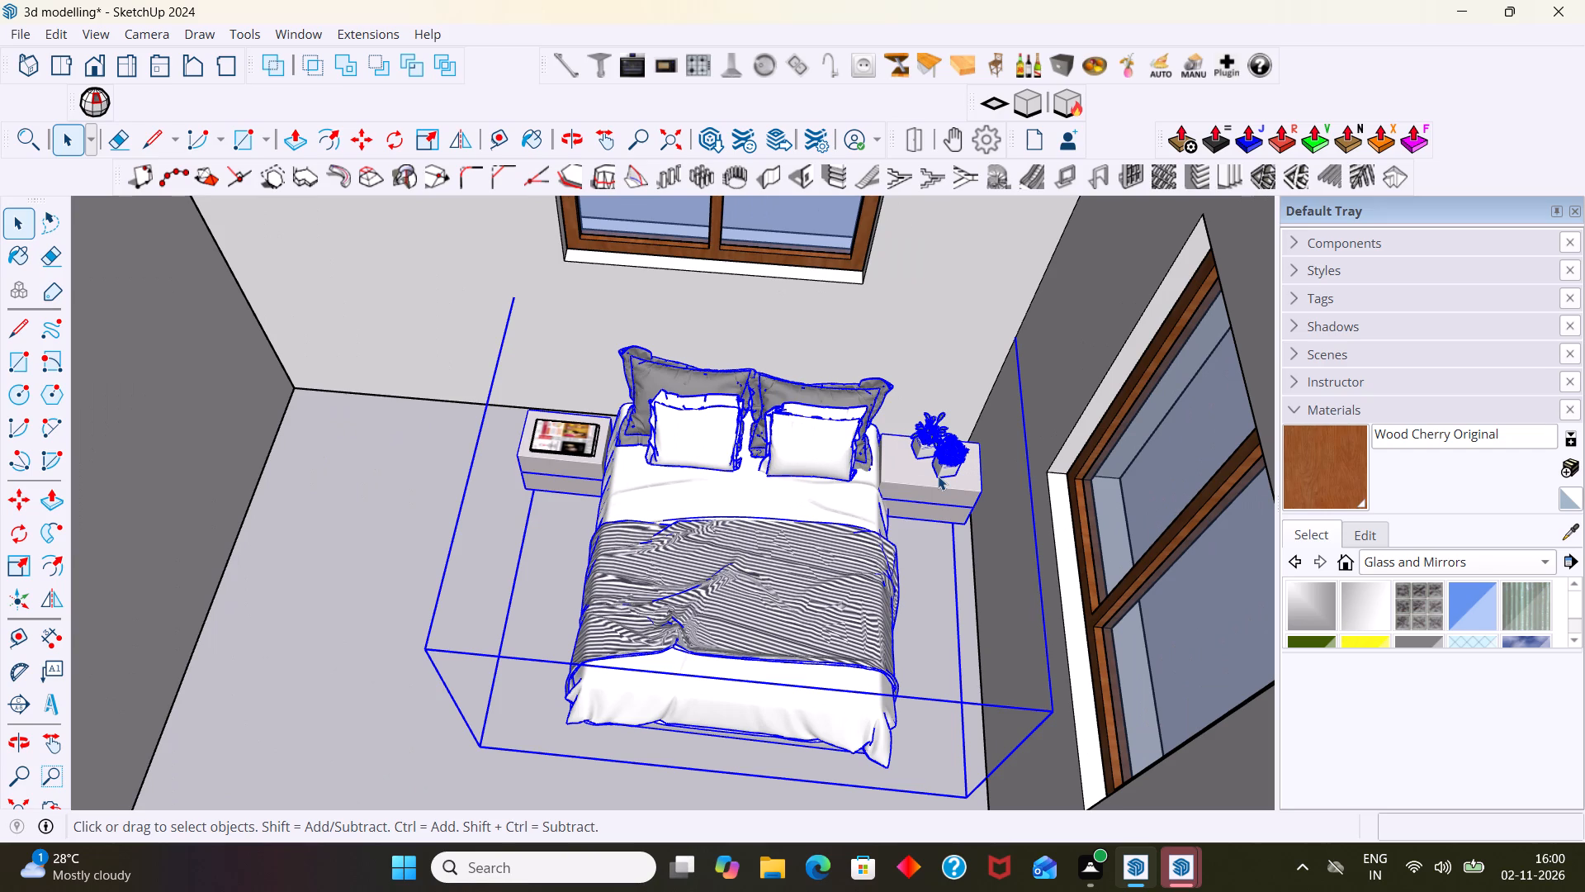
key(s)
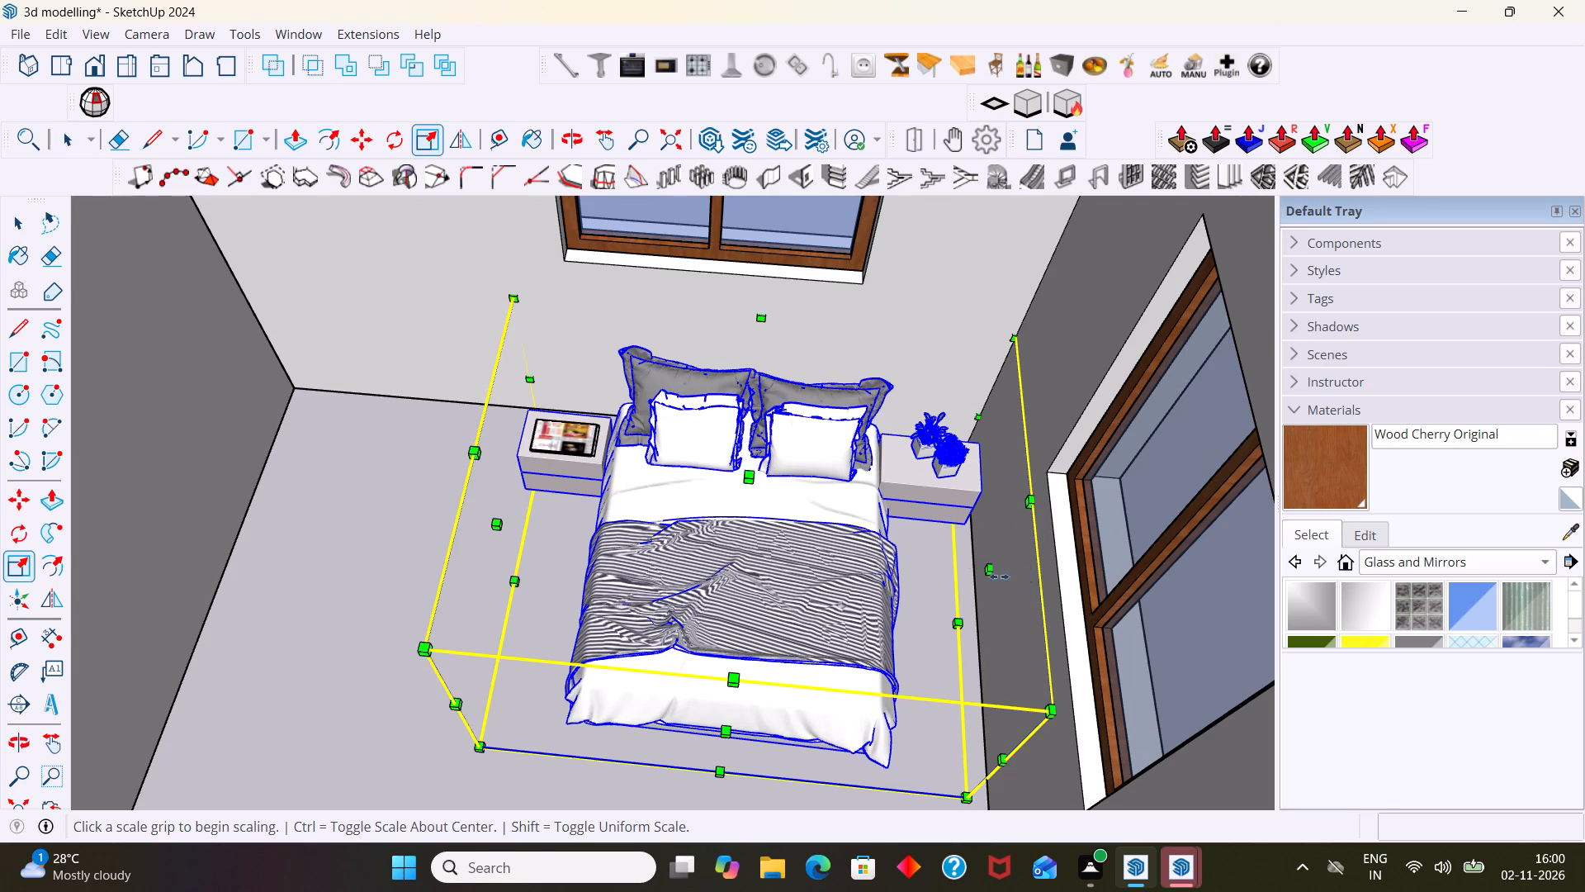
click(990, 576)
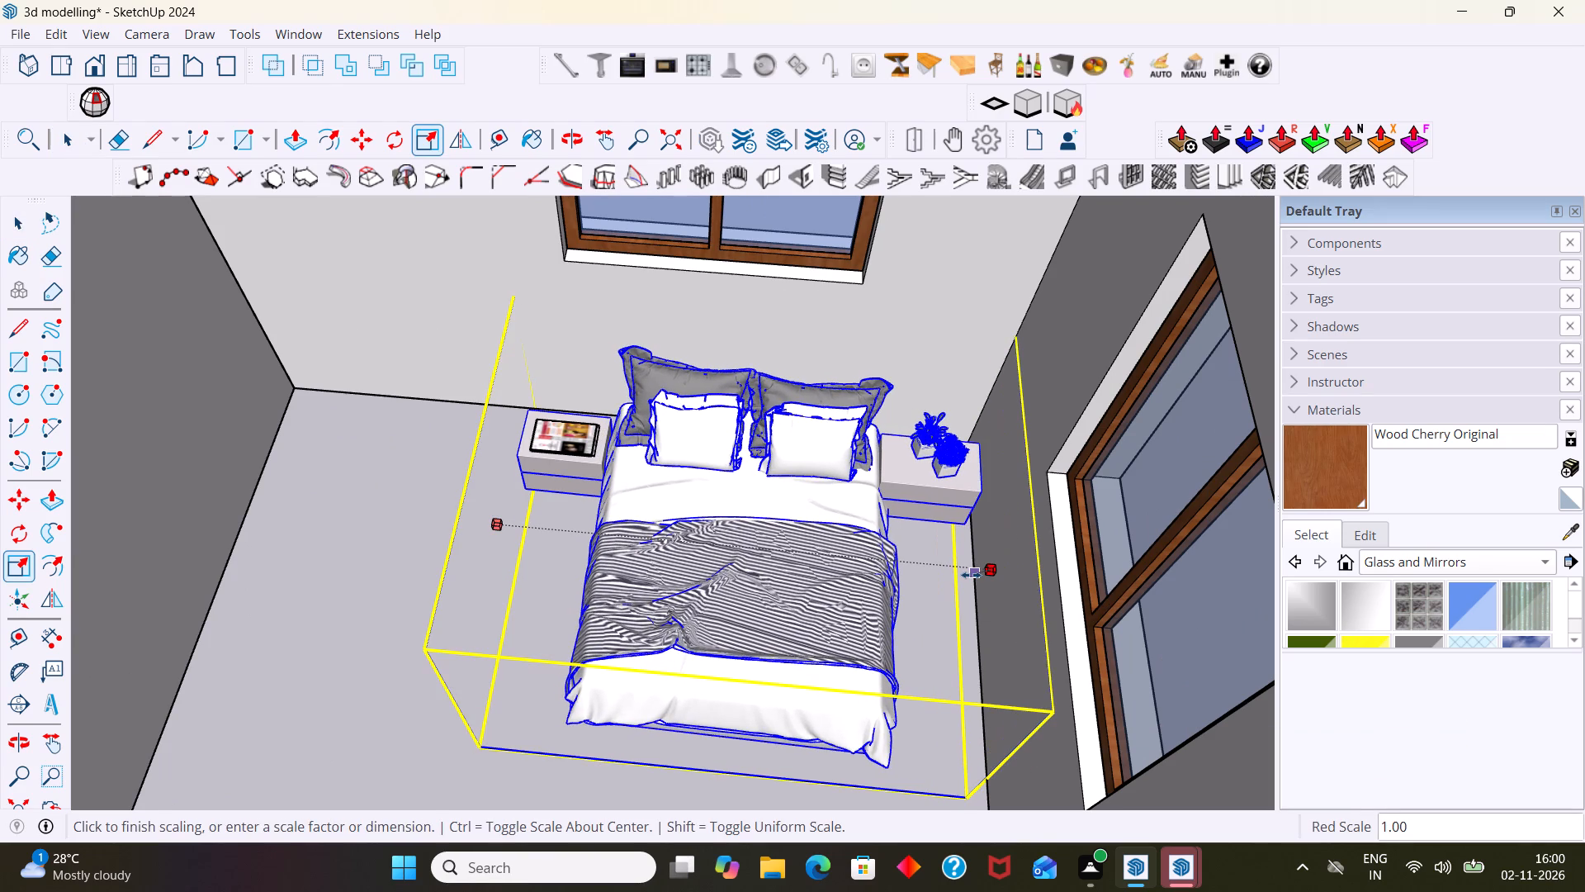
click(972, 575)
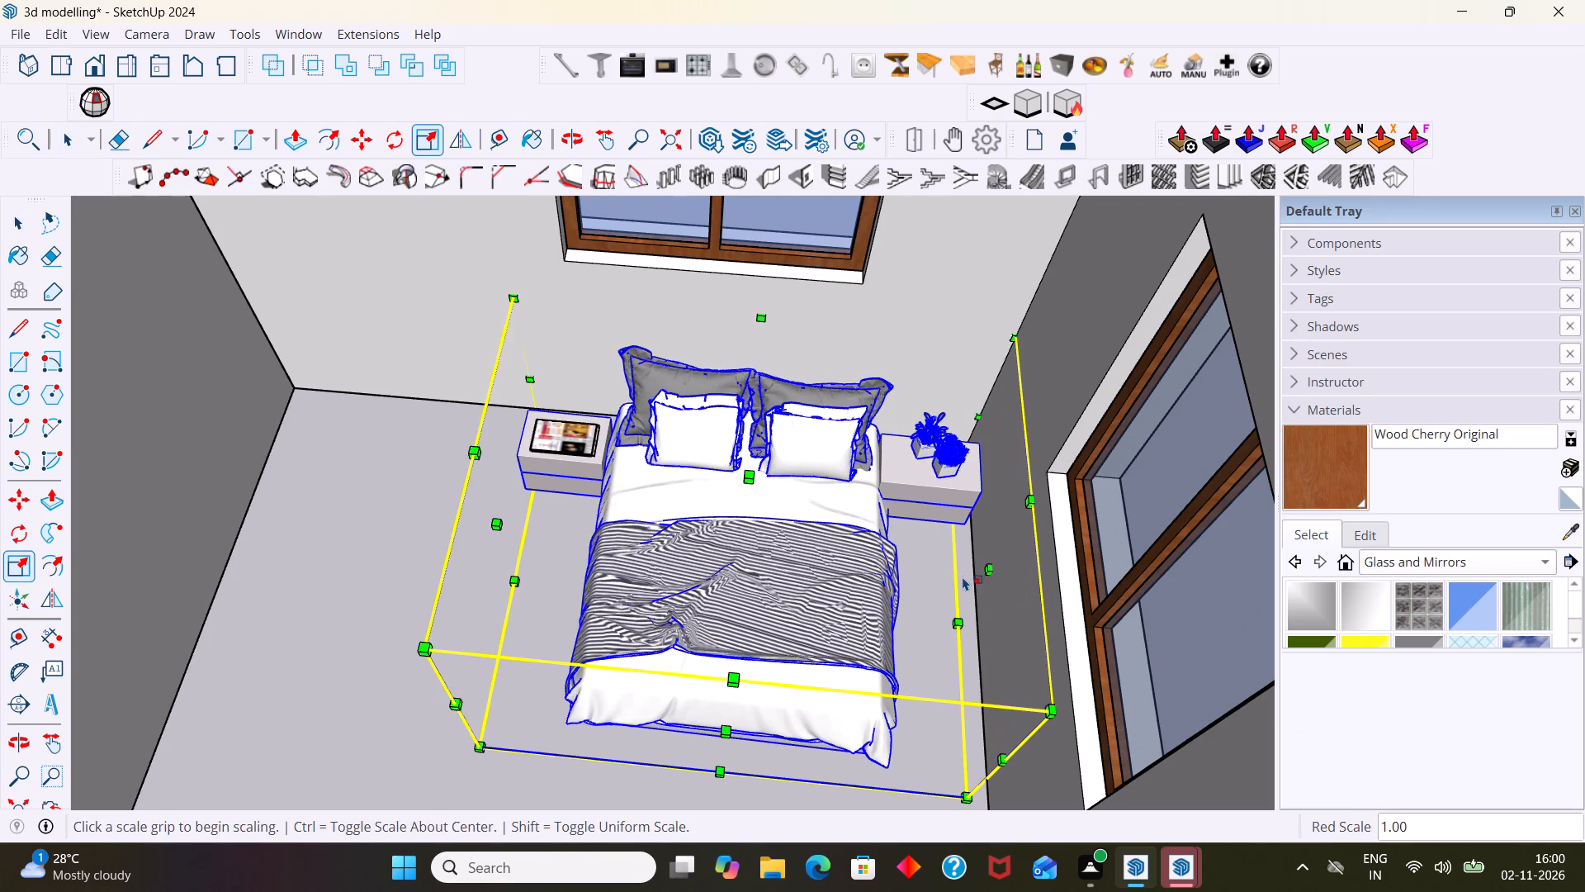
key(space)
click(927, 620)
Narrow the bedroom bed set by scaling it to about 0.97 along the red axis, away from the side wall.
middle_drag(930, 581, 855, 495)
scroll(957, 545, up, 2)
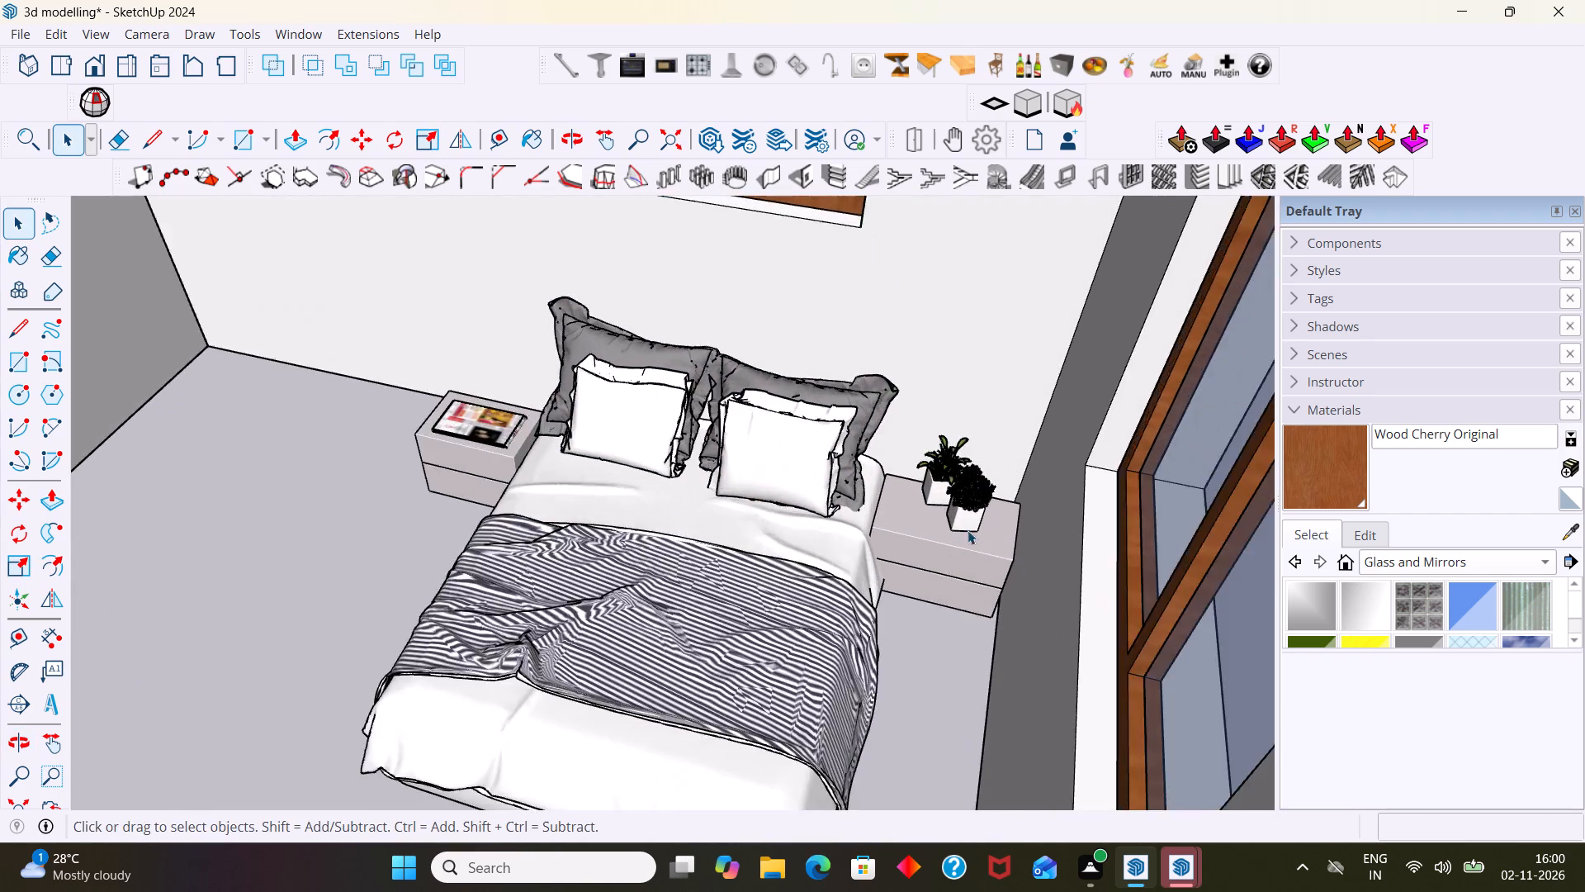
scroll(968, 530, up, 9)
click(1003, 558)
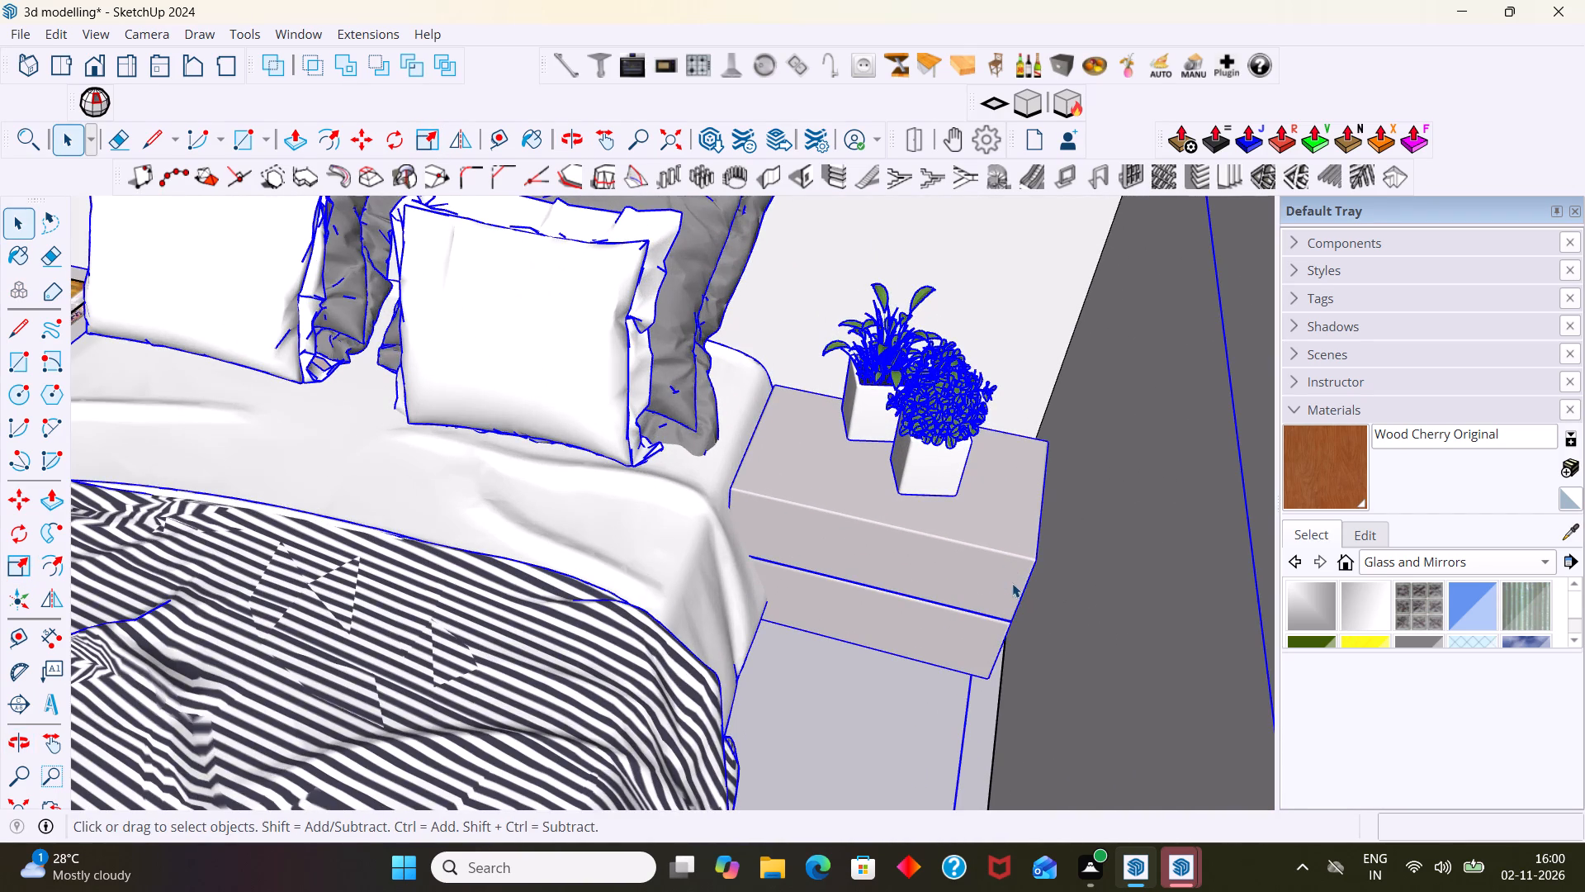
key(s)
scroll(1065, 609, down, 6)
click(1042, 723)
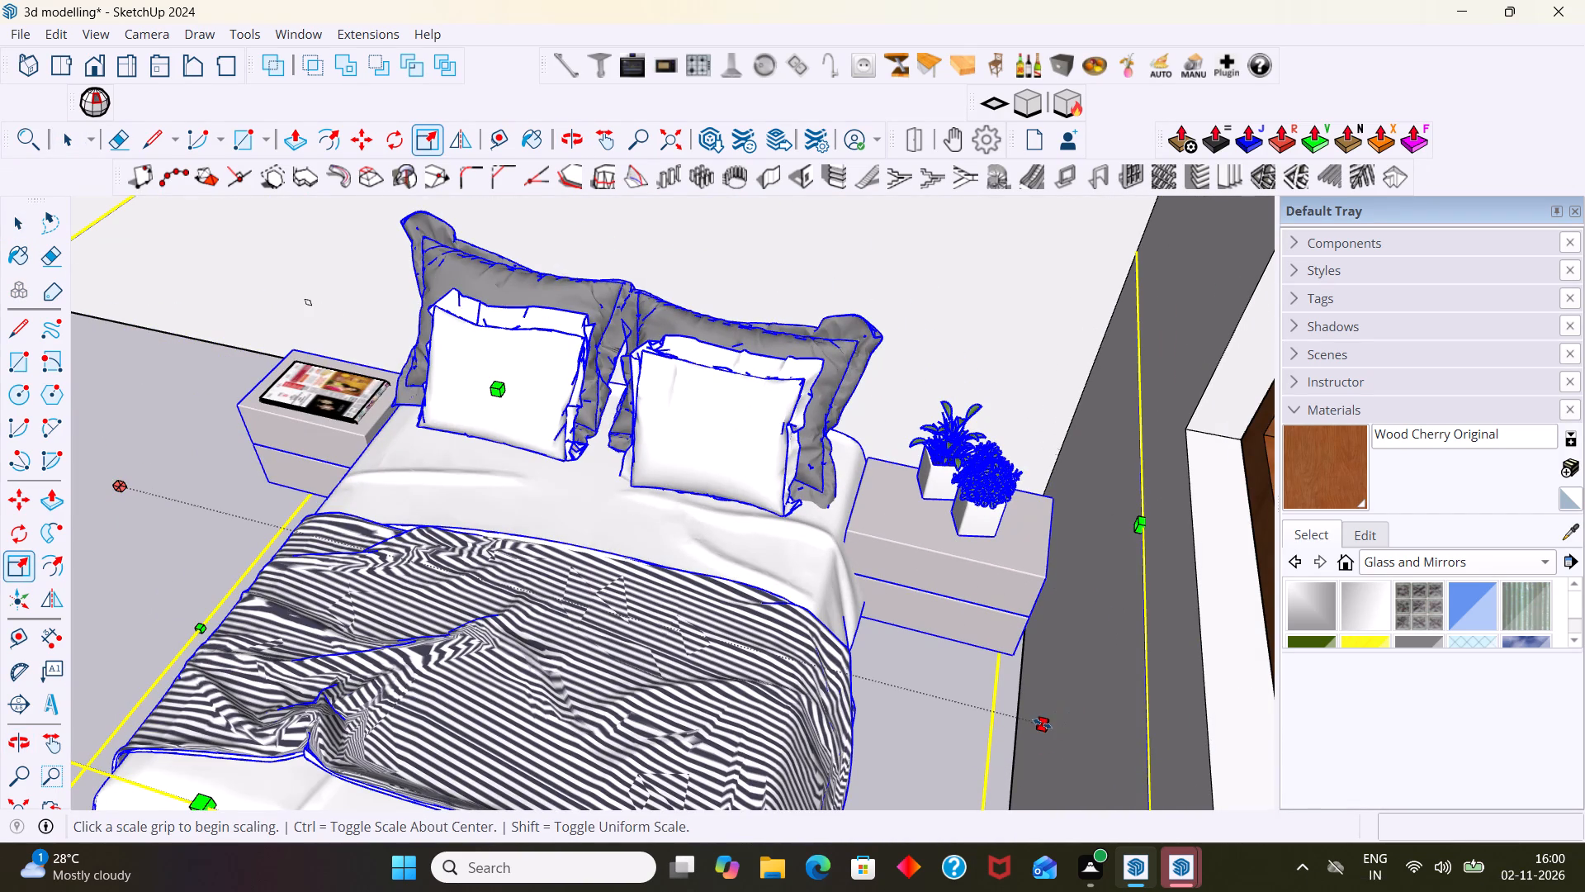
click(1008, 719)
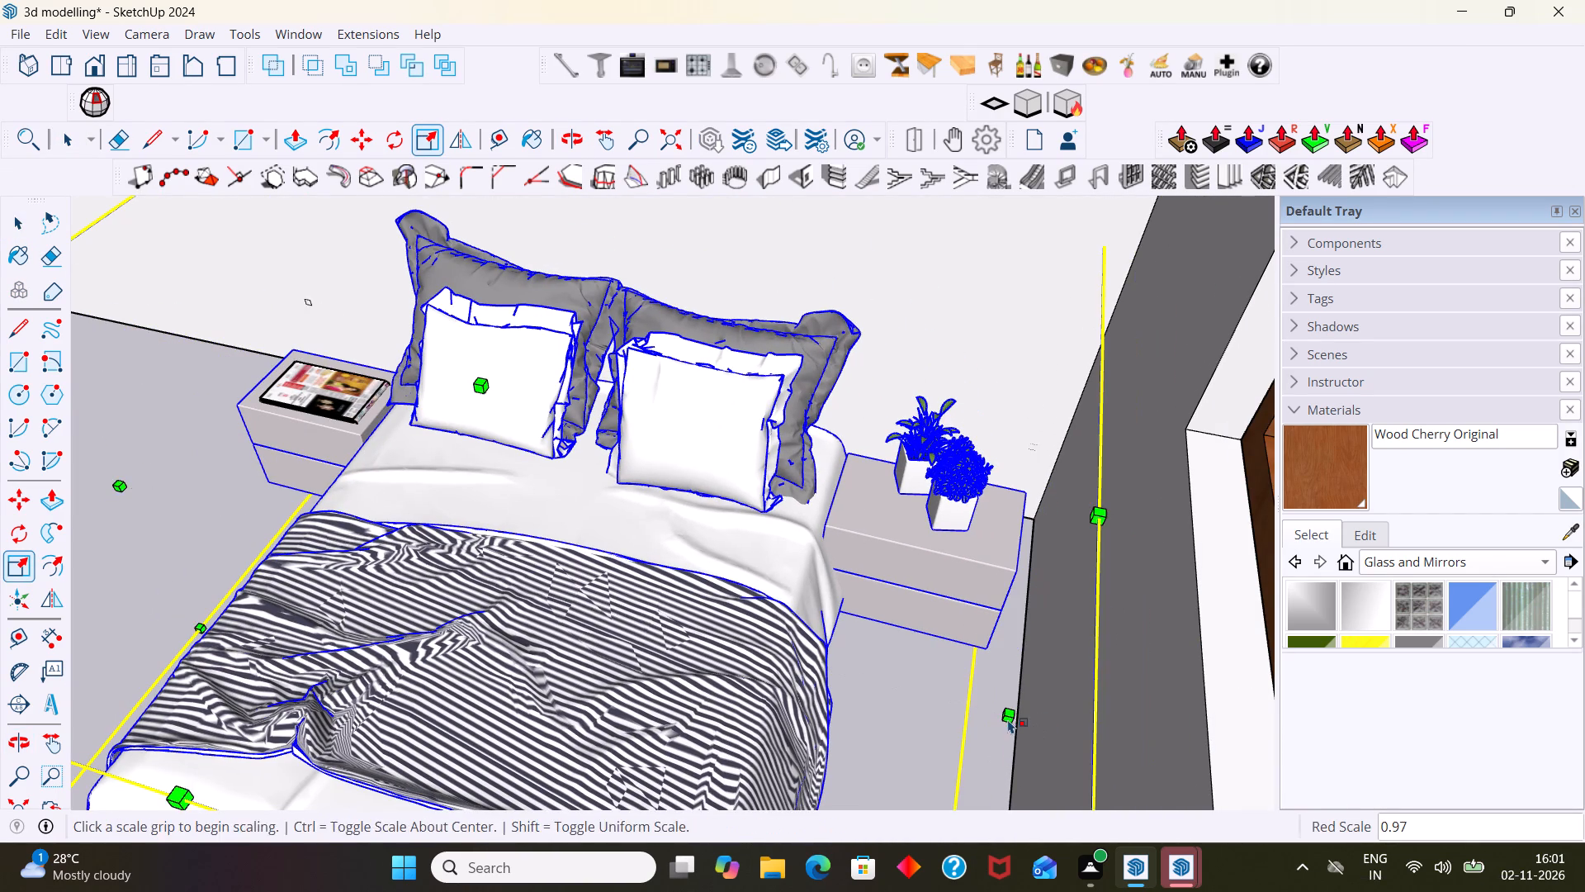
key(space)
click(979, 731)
Examine the bed set's fit in the bedroom and the rest of the house's rooms from several angles.
scroll(977, 728, down, 16)
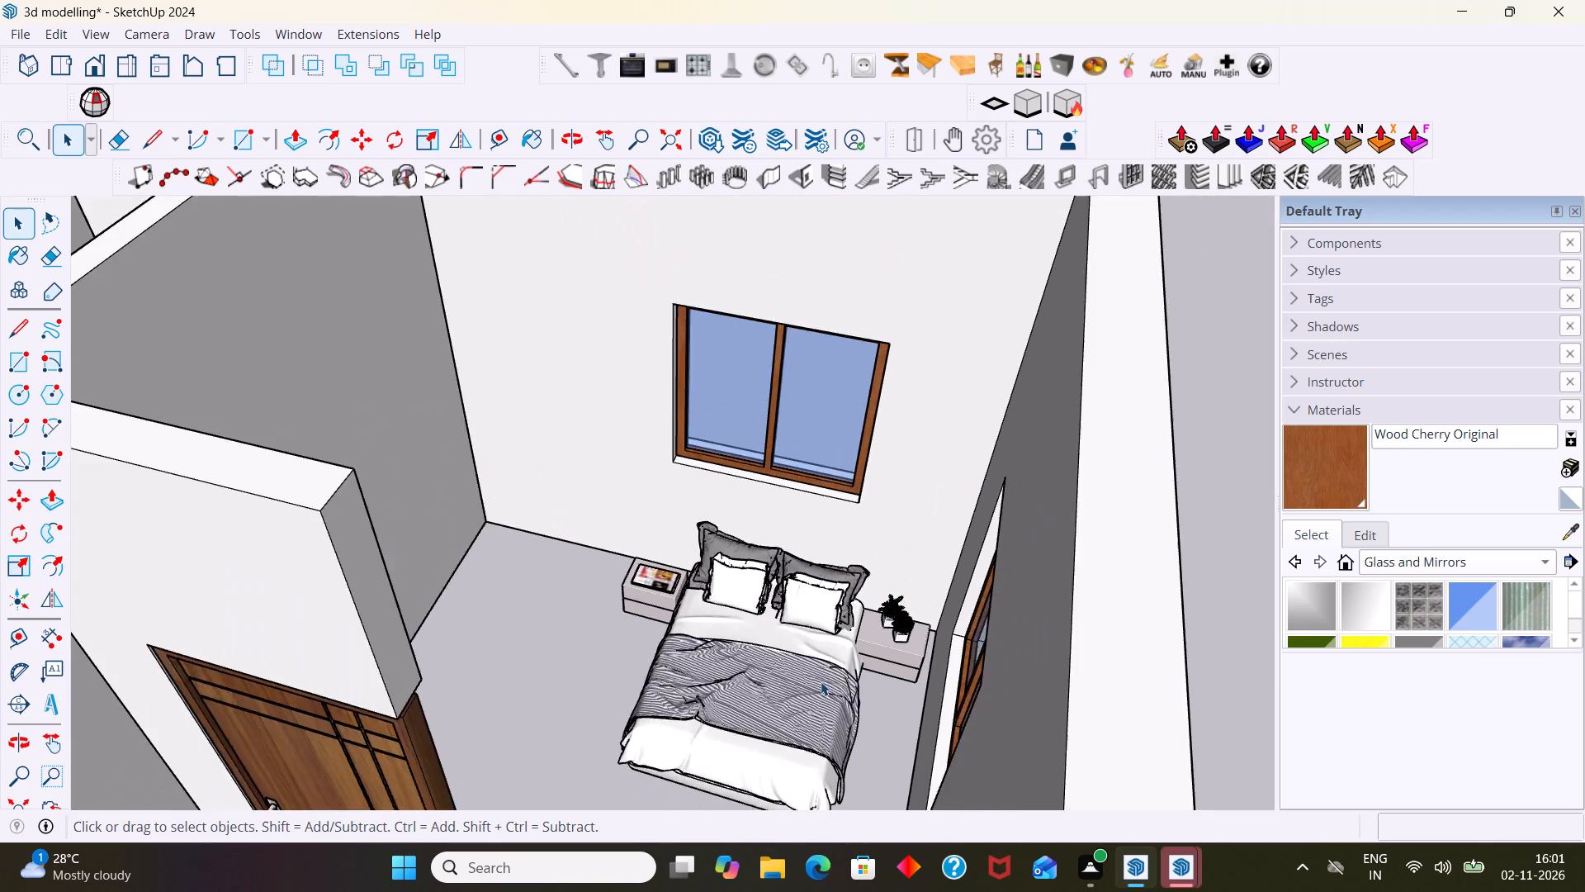
scroll(821, 681, down, 2)
middle_drag(824, 686, 1058, 802)
scroll(843, 572, up, 6)
middle_drag(836, 462, 849, 552)
scroll(849, 533, down, 13)
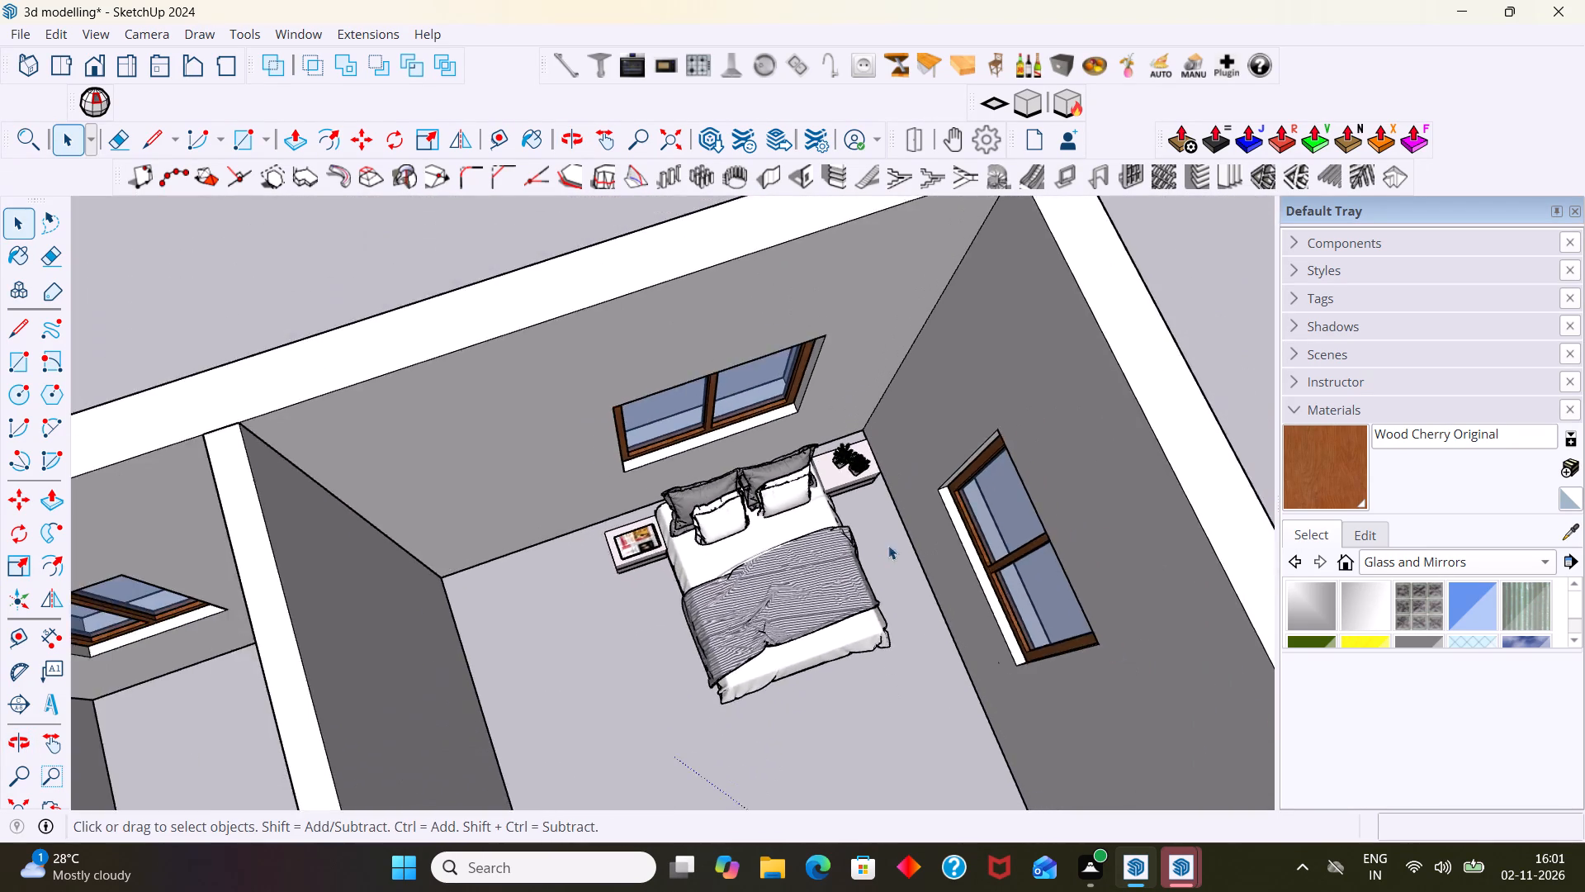
scroll(888, 545, down, 11)
middle_drag(897, 640, 881, 622)
scroll(884, 633, down, 1)
shift+middle_drag(885, 630, 880, 586)
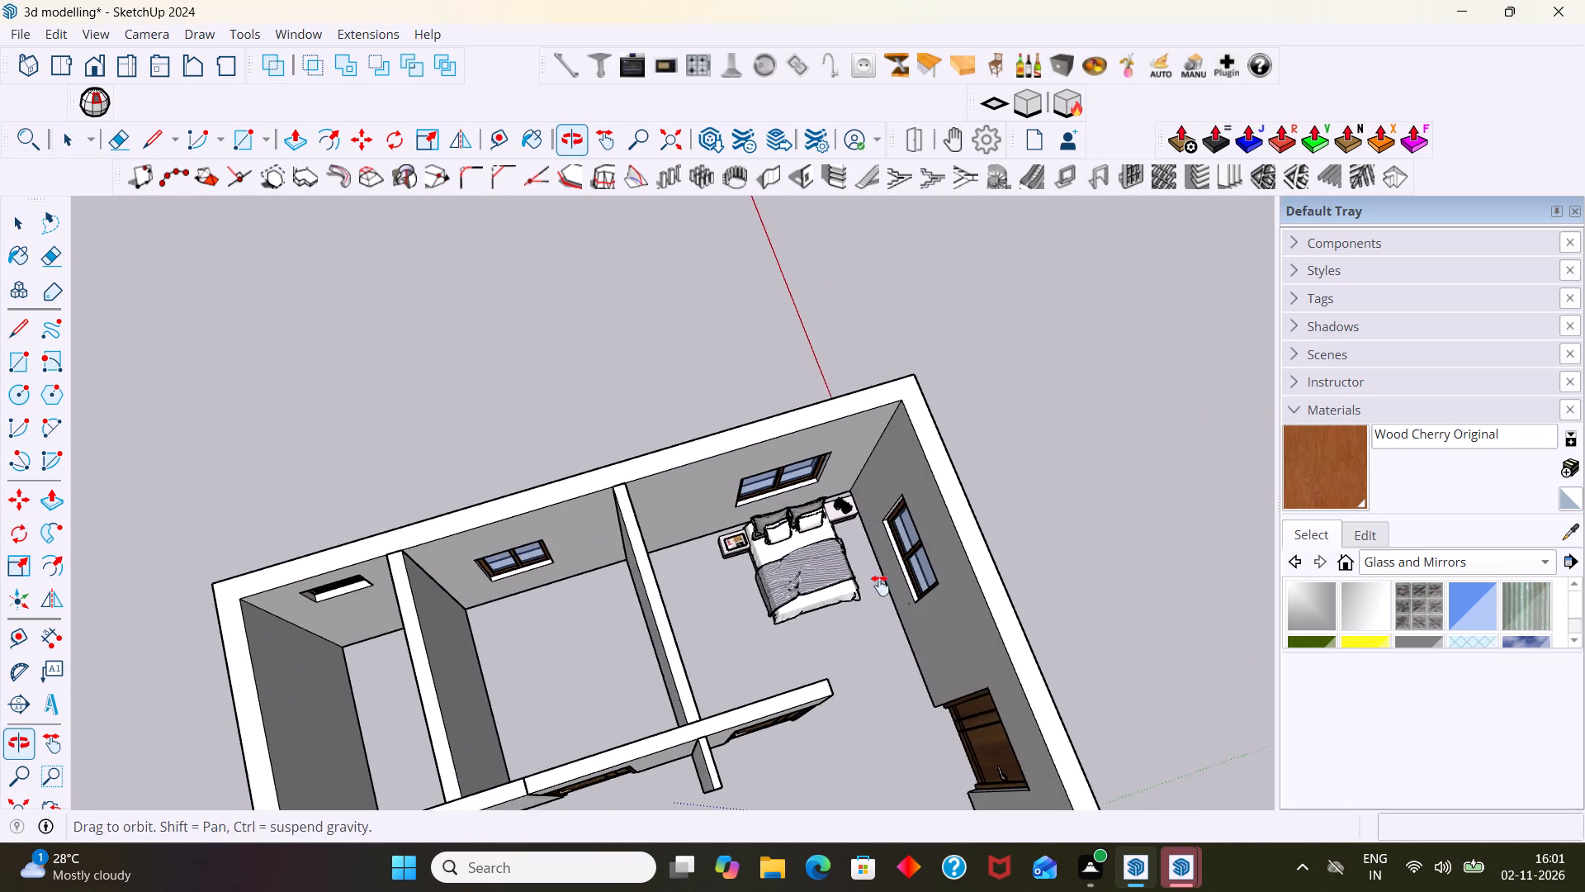
shift+middle_drag(880, 586, 830, 481)
scroll(837, 586, down, 5)
middle_drag(800, 600, 854, 739)
scroll(763, 505, up, 3)
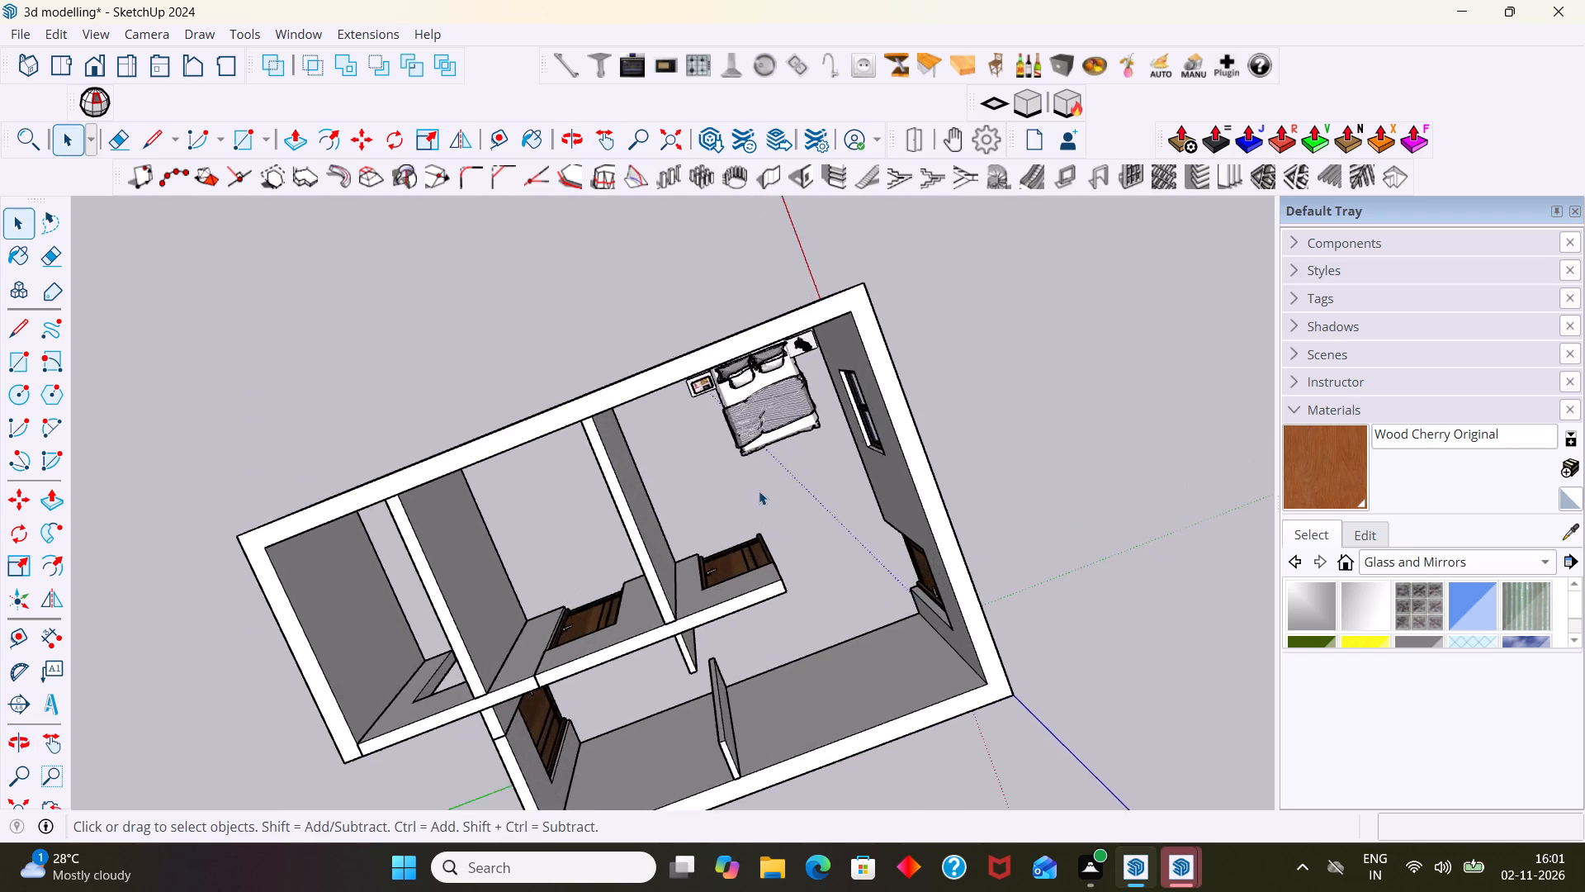
middle_drag(759, 491, 688, 278)
scroll(697, 463, down, 5)
middle_drag(744, 512, 783, 450)
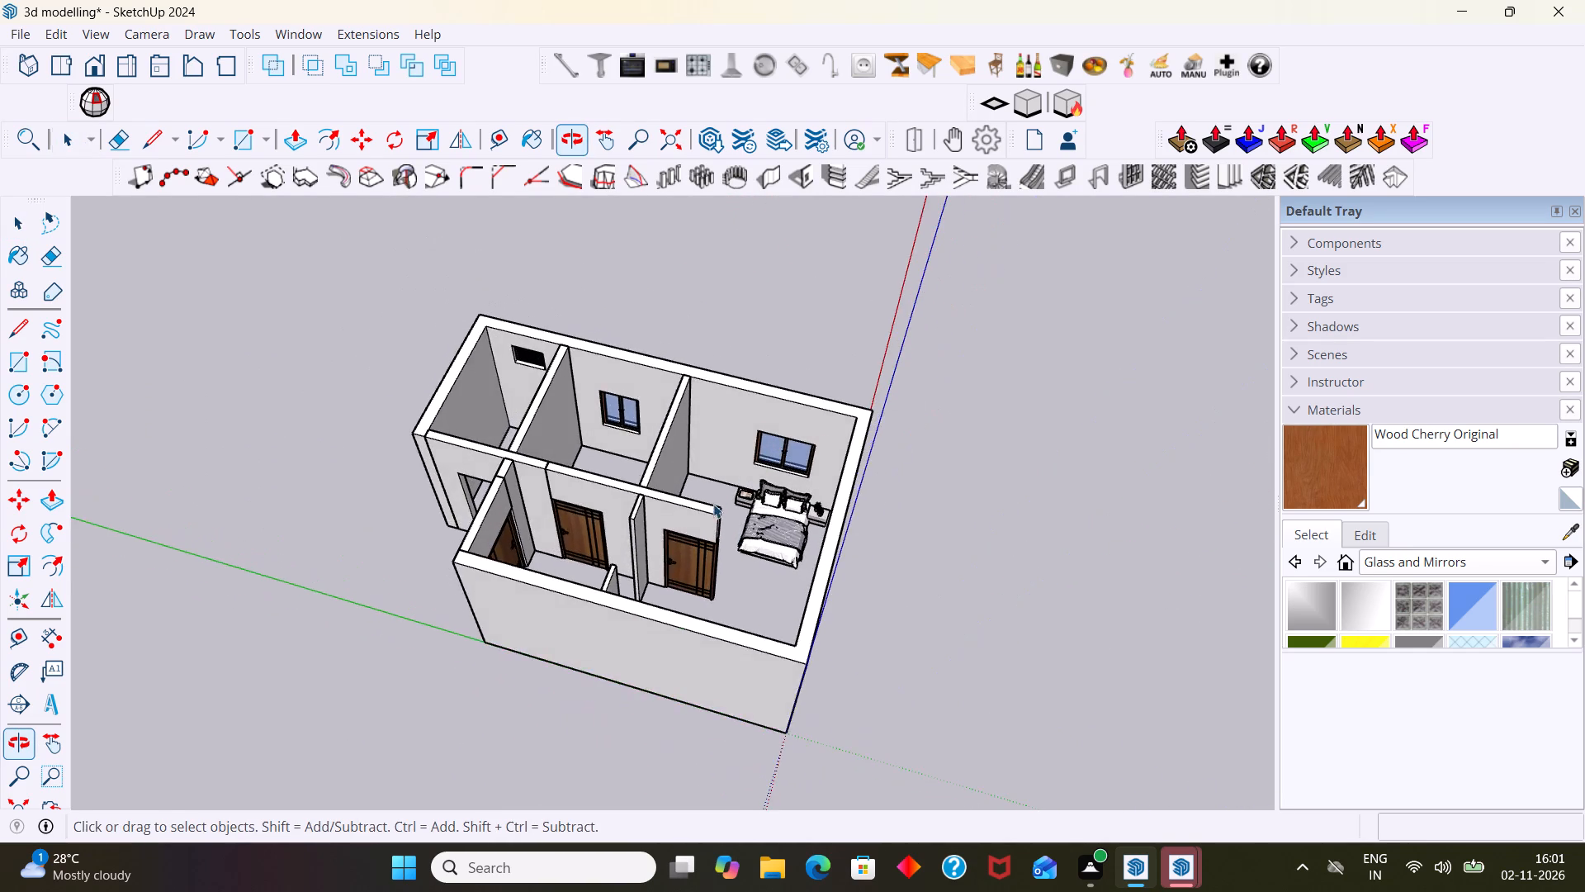
scroll(713, 504, up, 13)
middle_drag(722, 551, 760, 687)
click(652, 627)
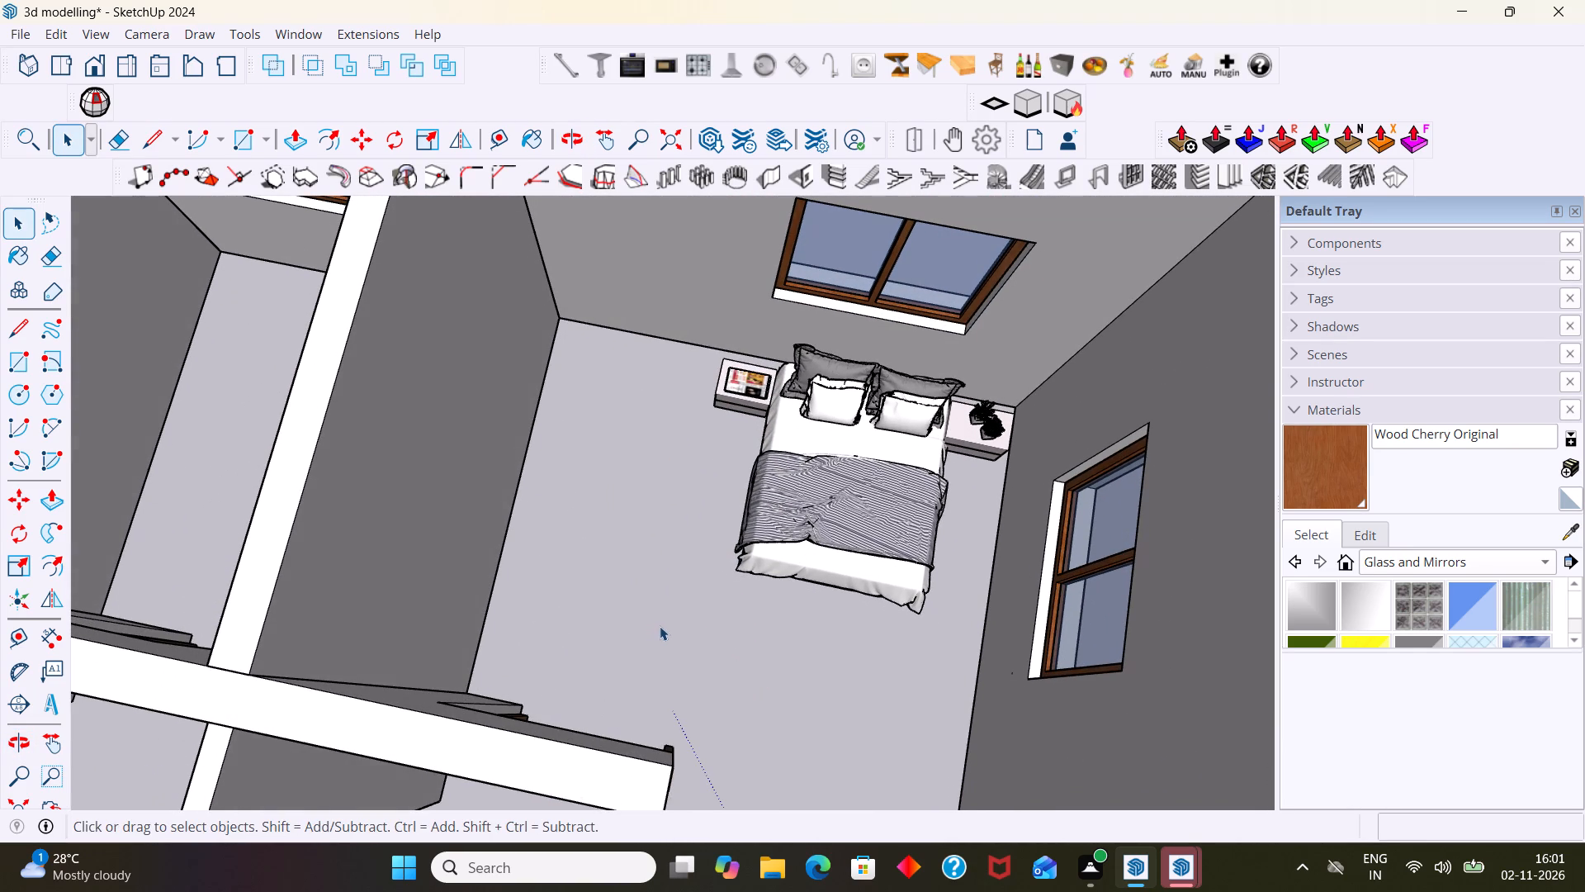
Undo the last four changes, back through the bed set scaling and the outline deletion, and exit the open group.
scroll(665, 626, up, 3)
key(ctrl+z)
key(ctrl+z)
key(ctrl+z)
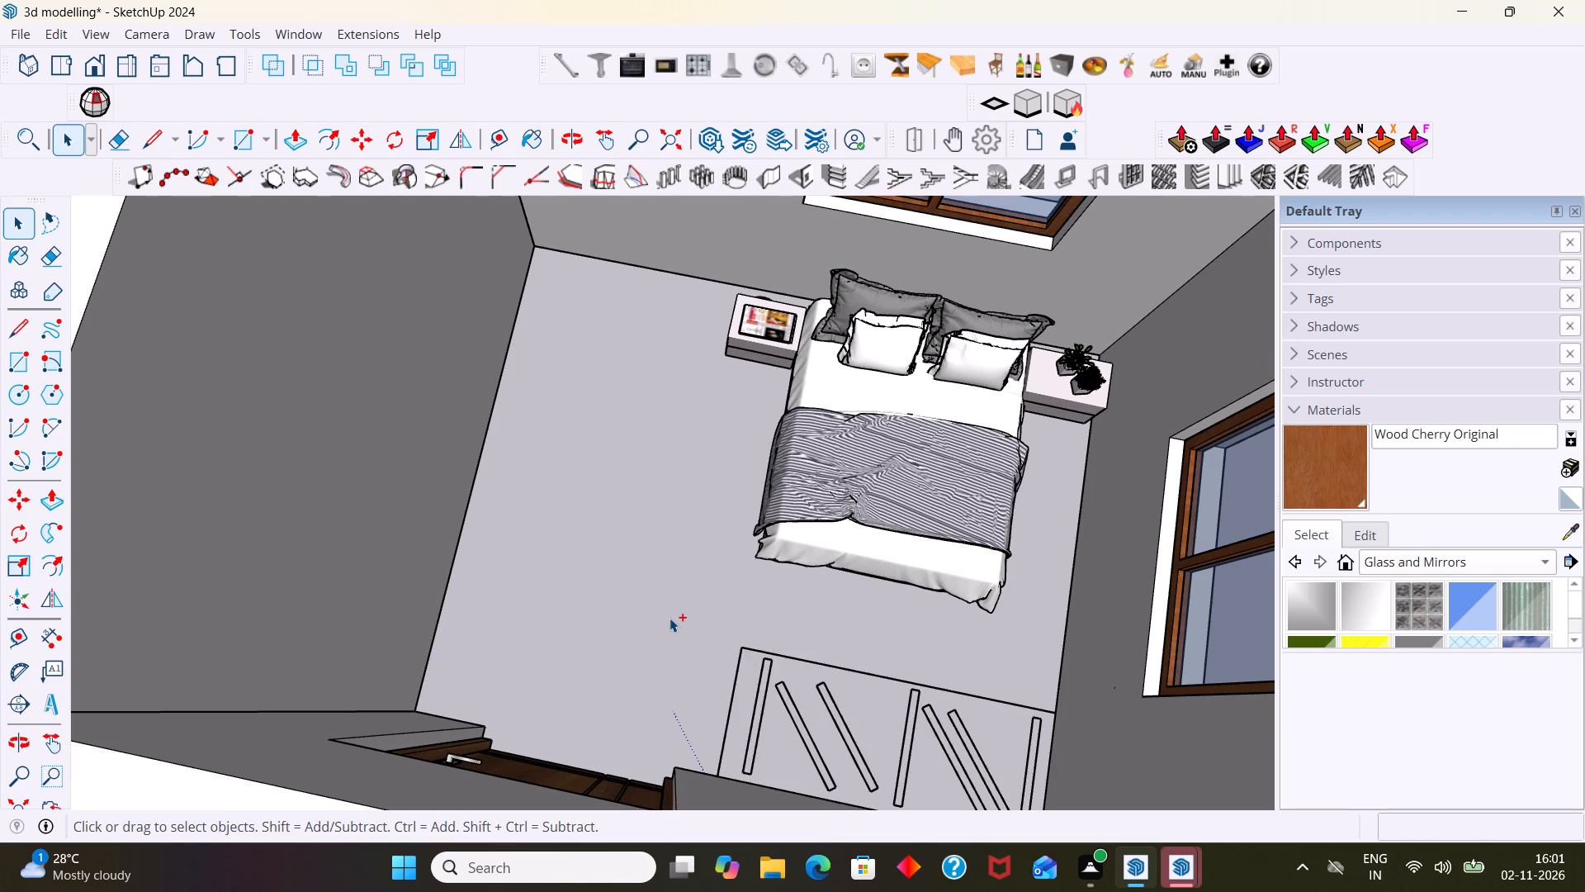
key(ctrl+z)
scroll(673, 618, down, 14)
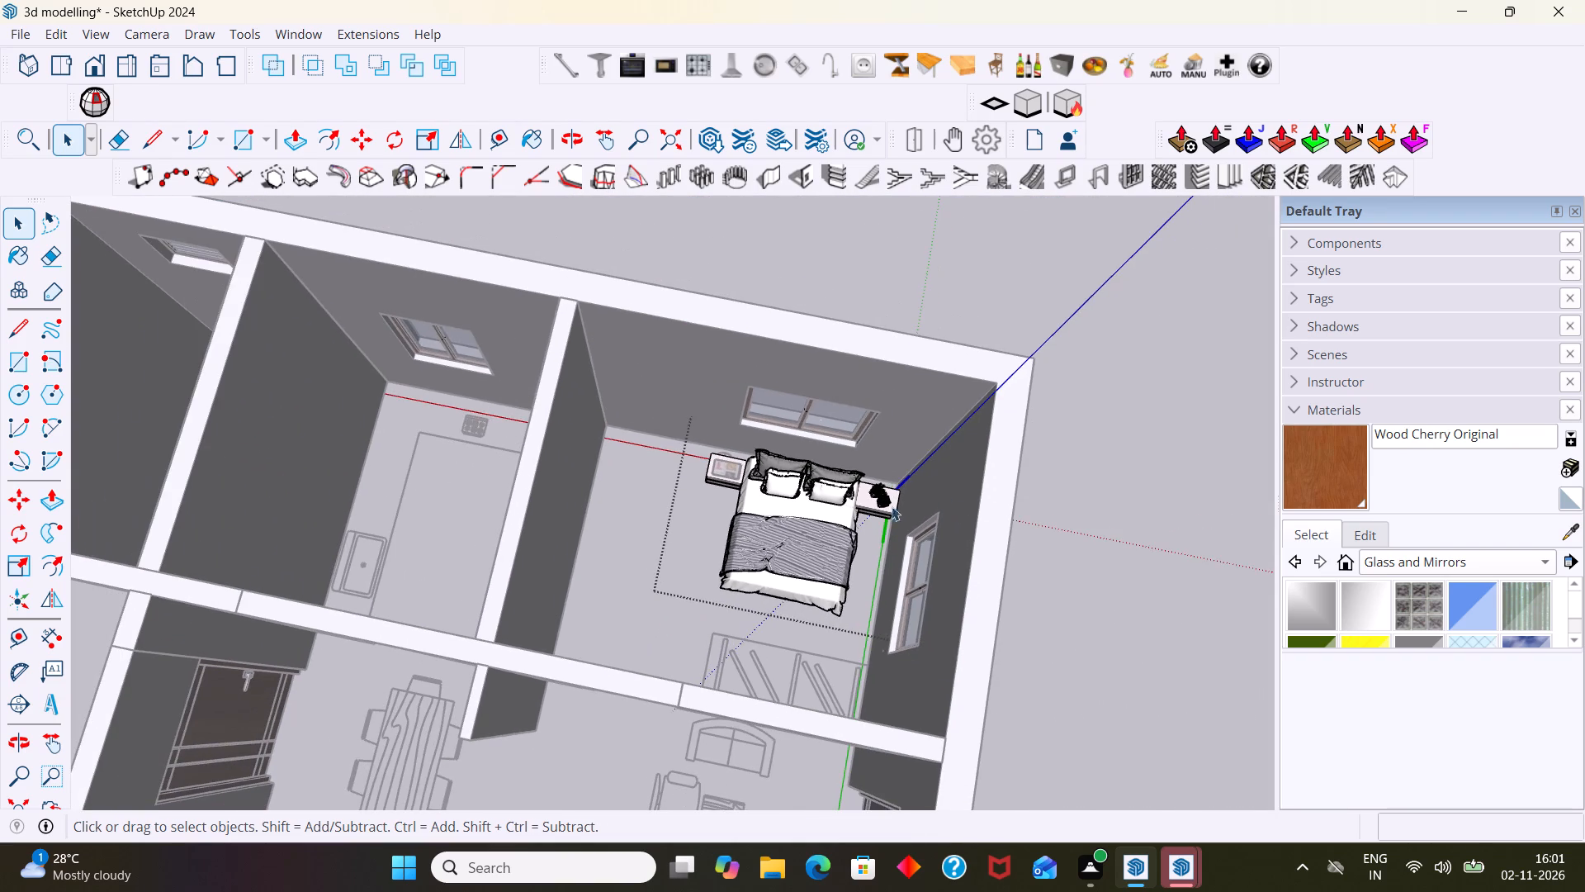
click(1039, 467)
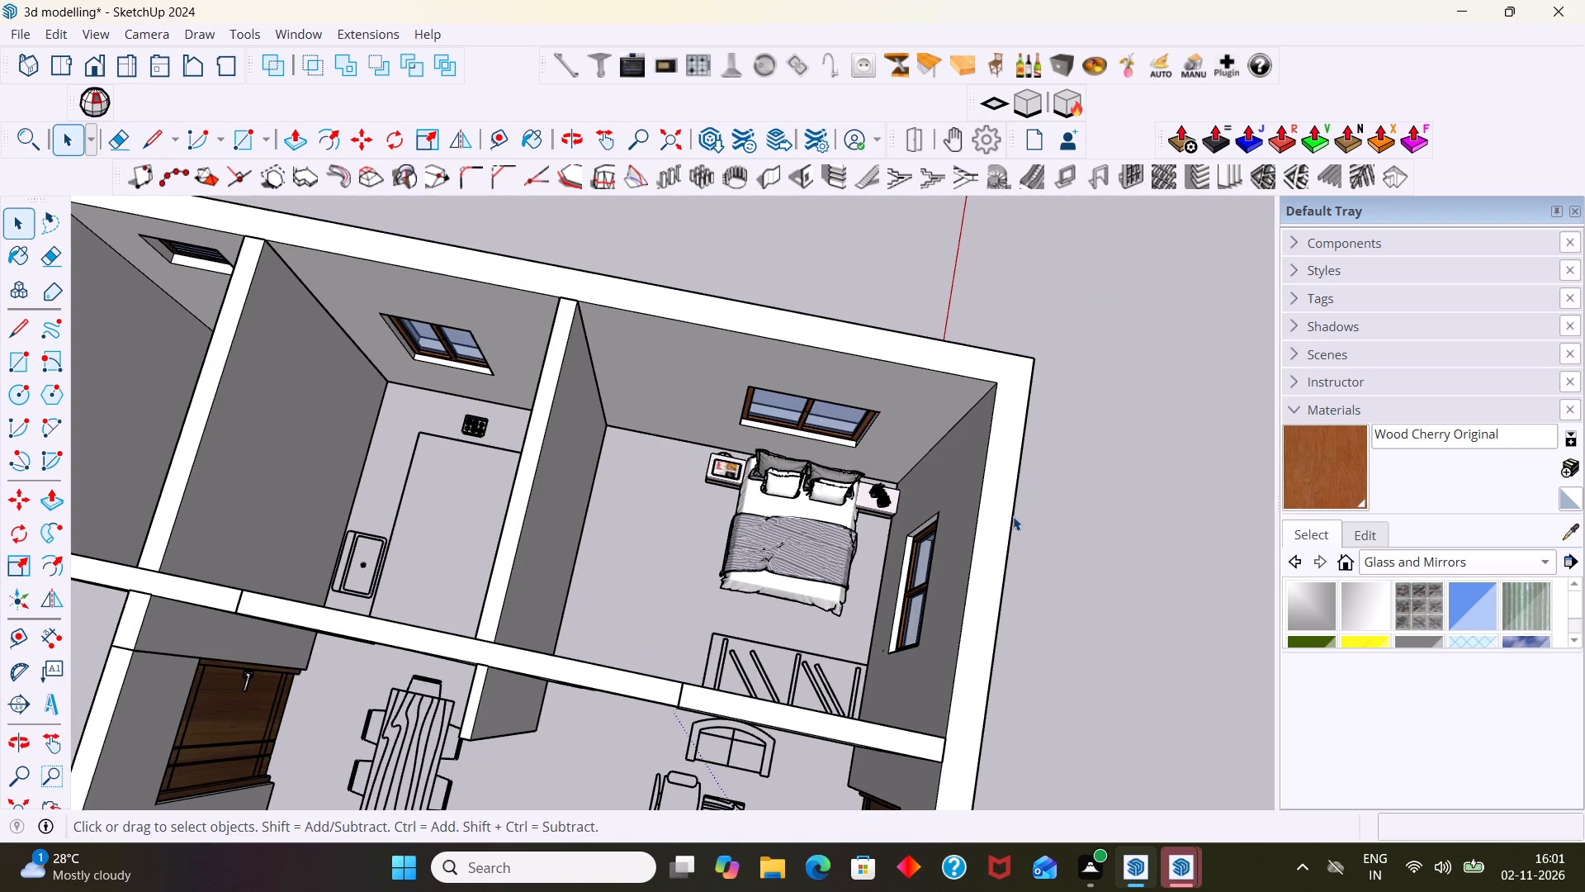
Scale the bed set to about 0.96 along the red axis so the plant nightstand clears the side wall, and deselect it.
scroll(949, 522, up, 6)
scroll(812, 514, up, 11)
click(816, 518)
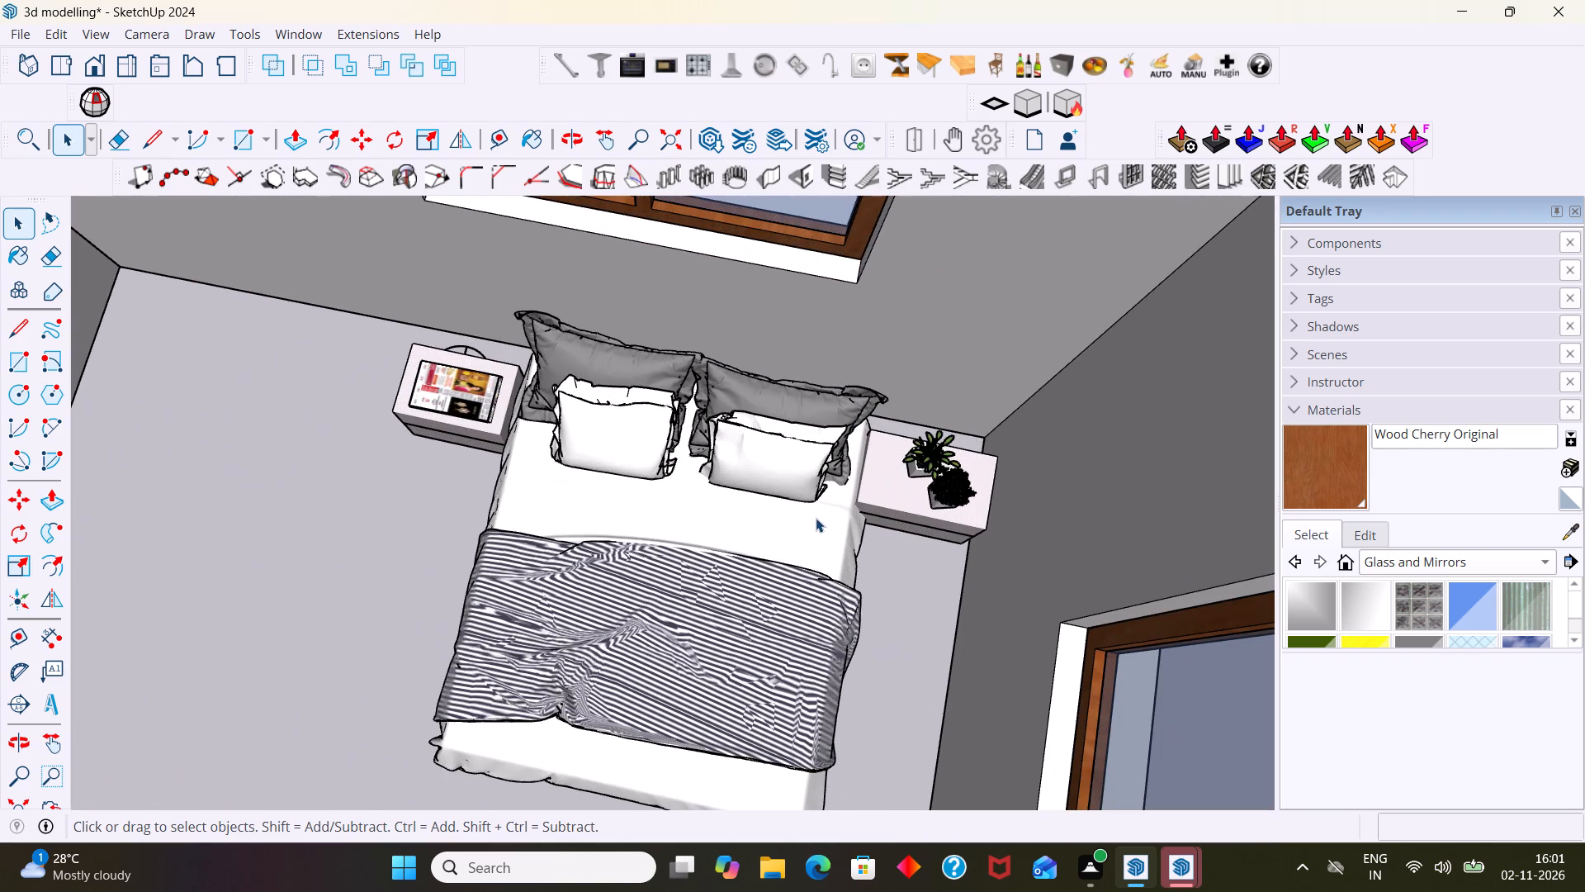
key(s)
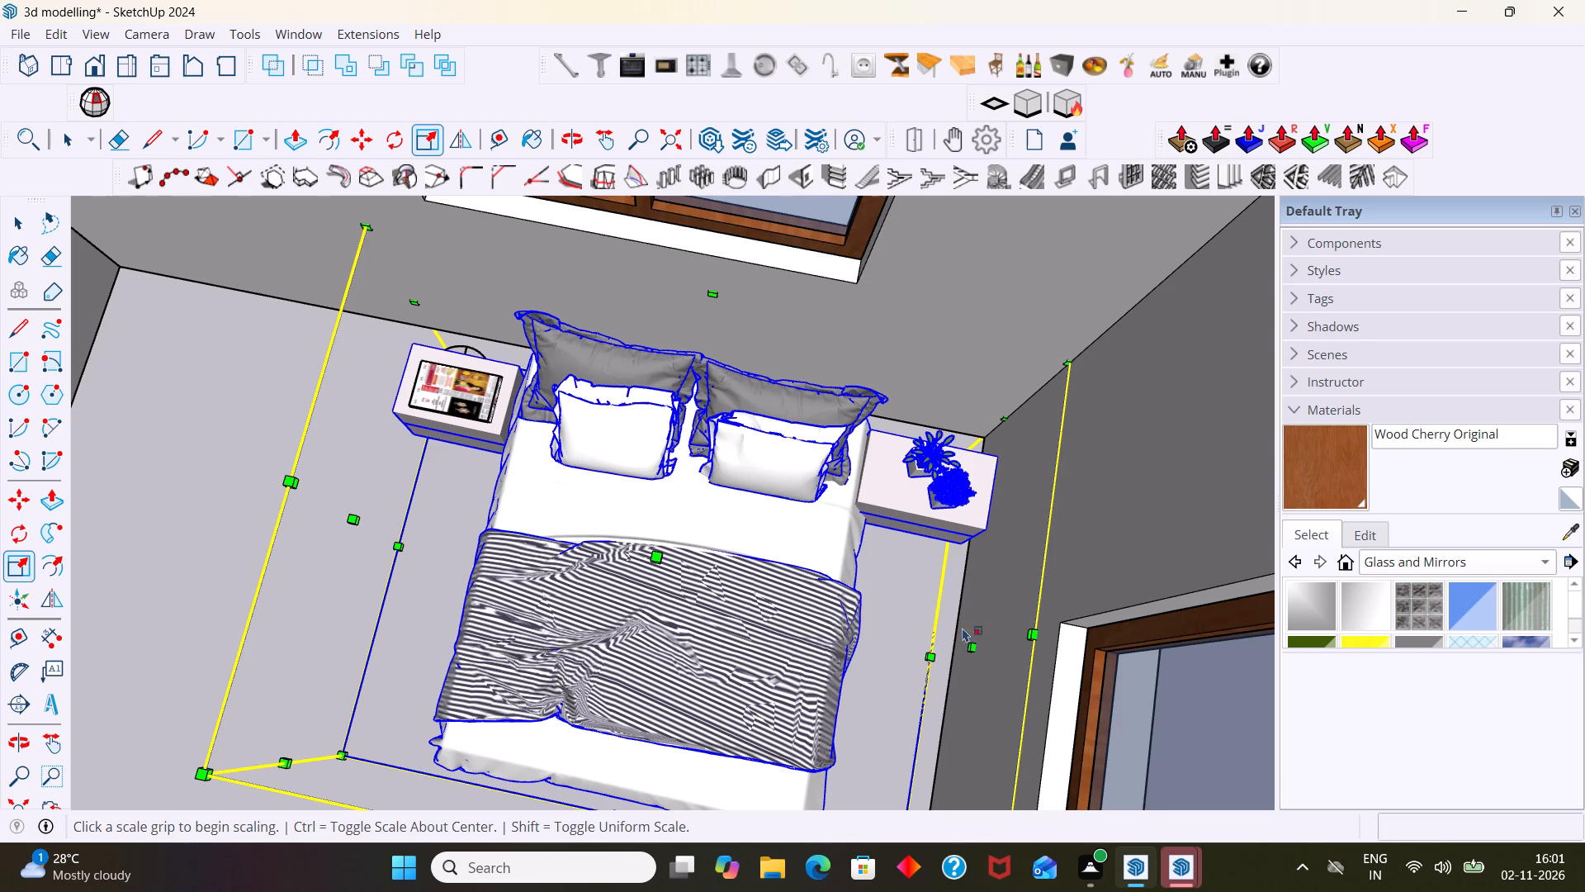
click(982, 648)
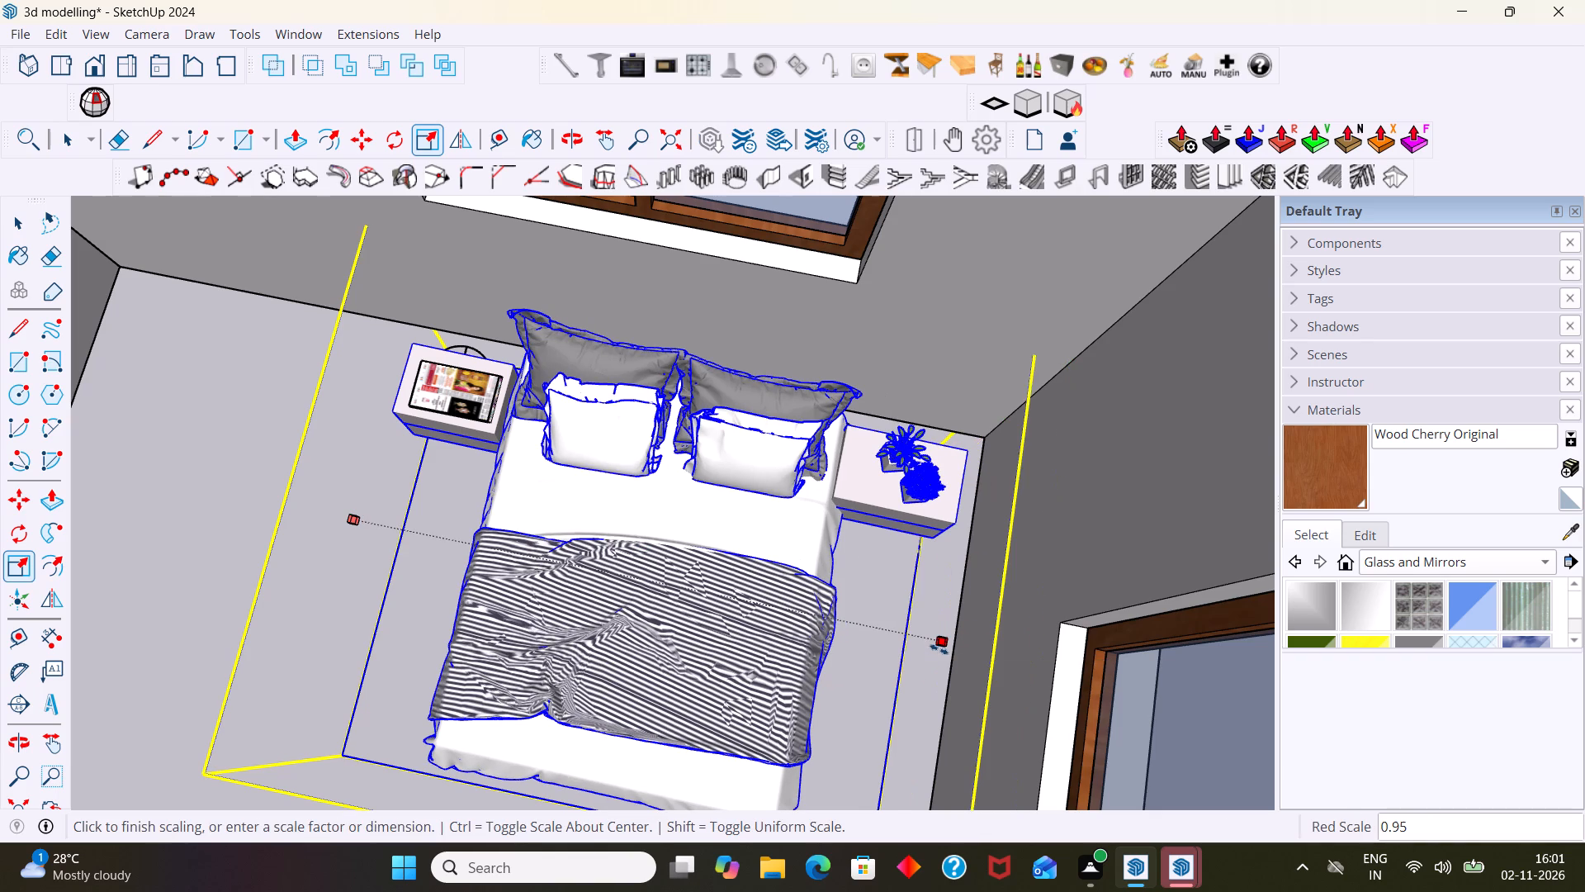
click(945, 650)
key(space)
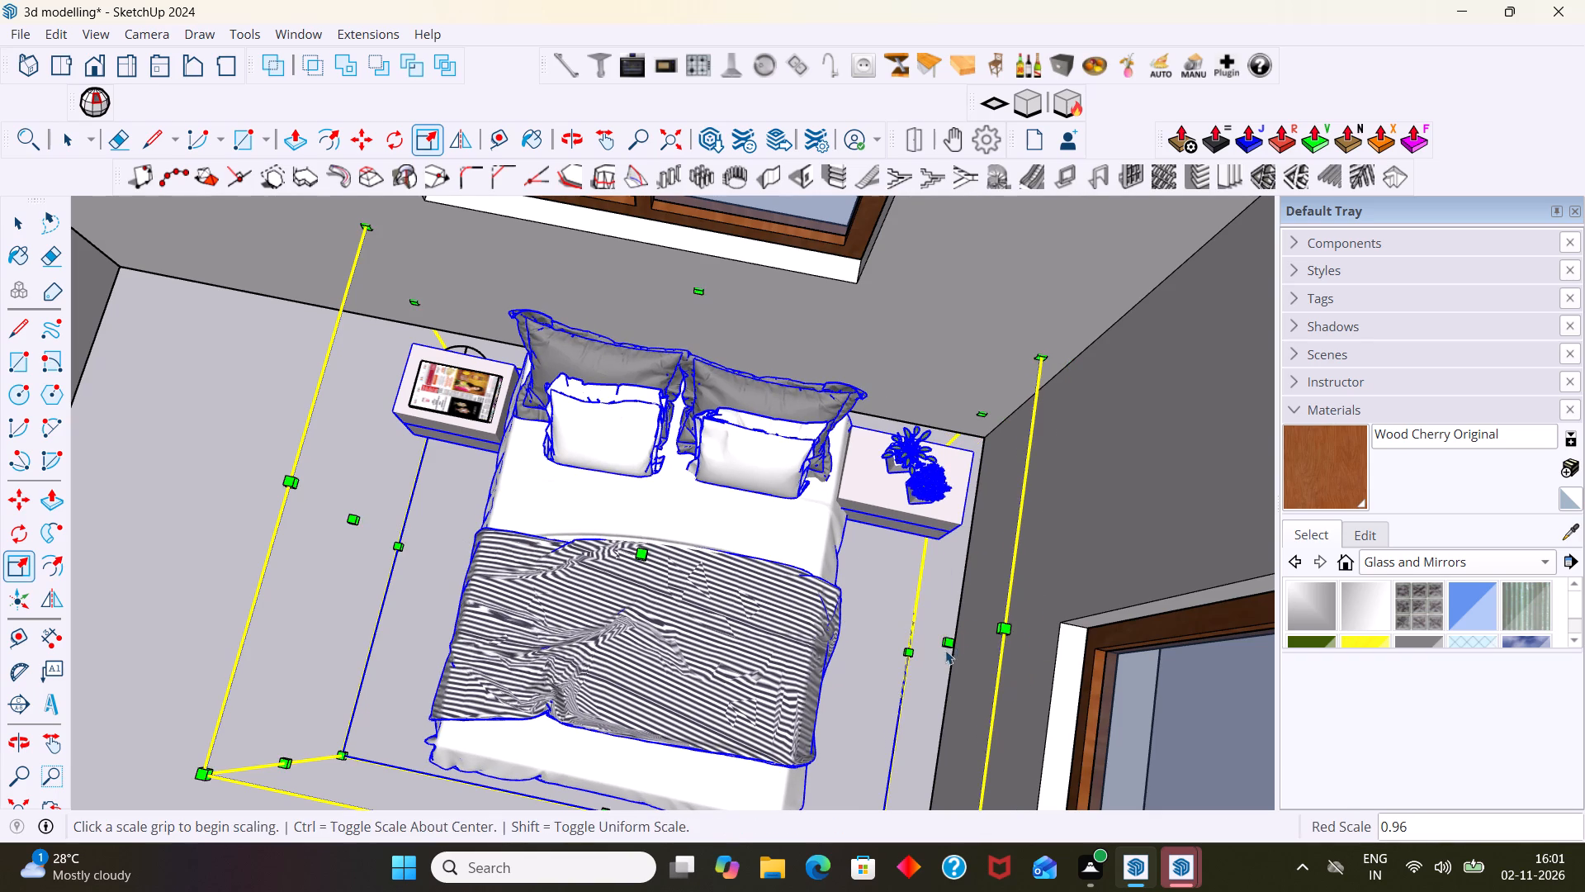
scroll(958, 653, down, 14)
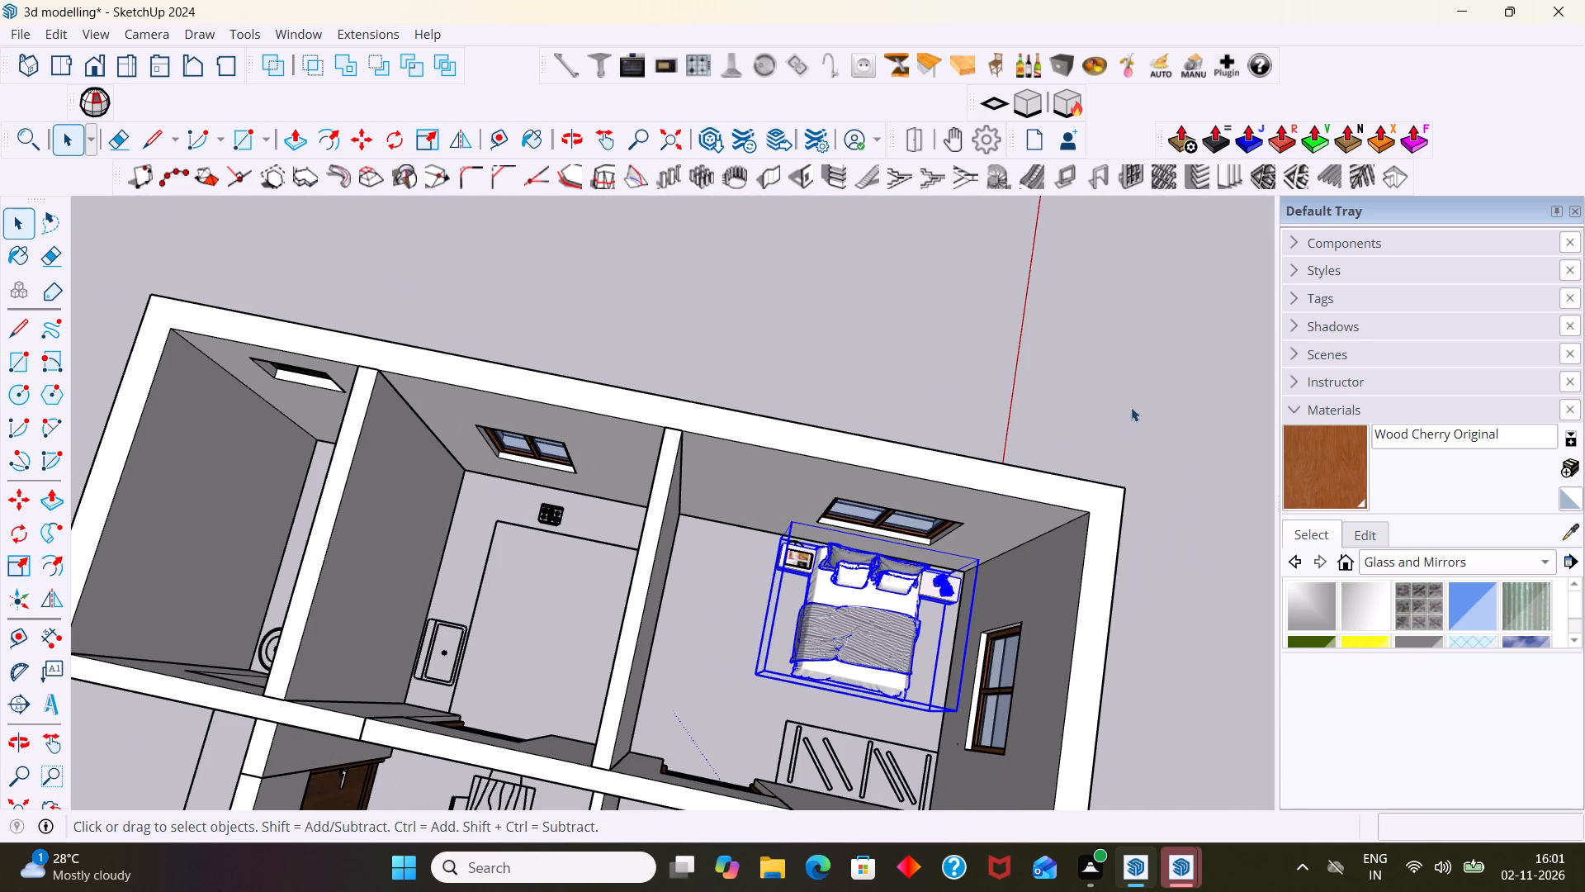
click(1130, 408)
Examine the whole house from several angles, checking the bedroom, living area and kitchen layout.
middle_drag(942, 615, 917, 583)
scroll(905, 619, down, 4)
middle_drag(897, 662, 762, 625)
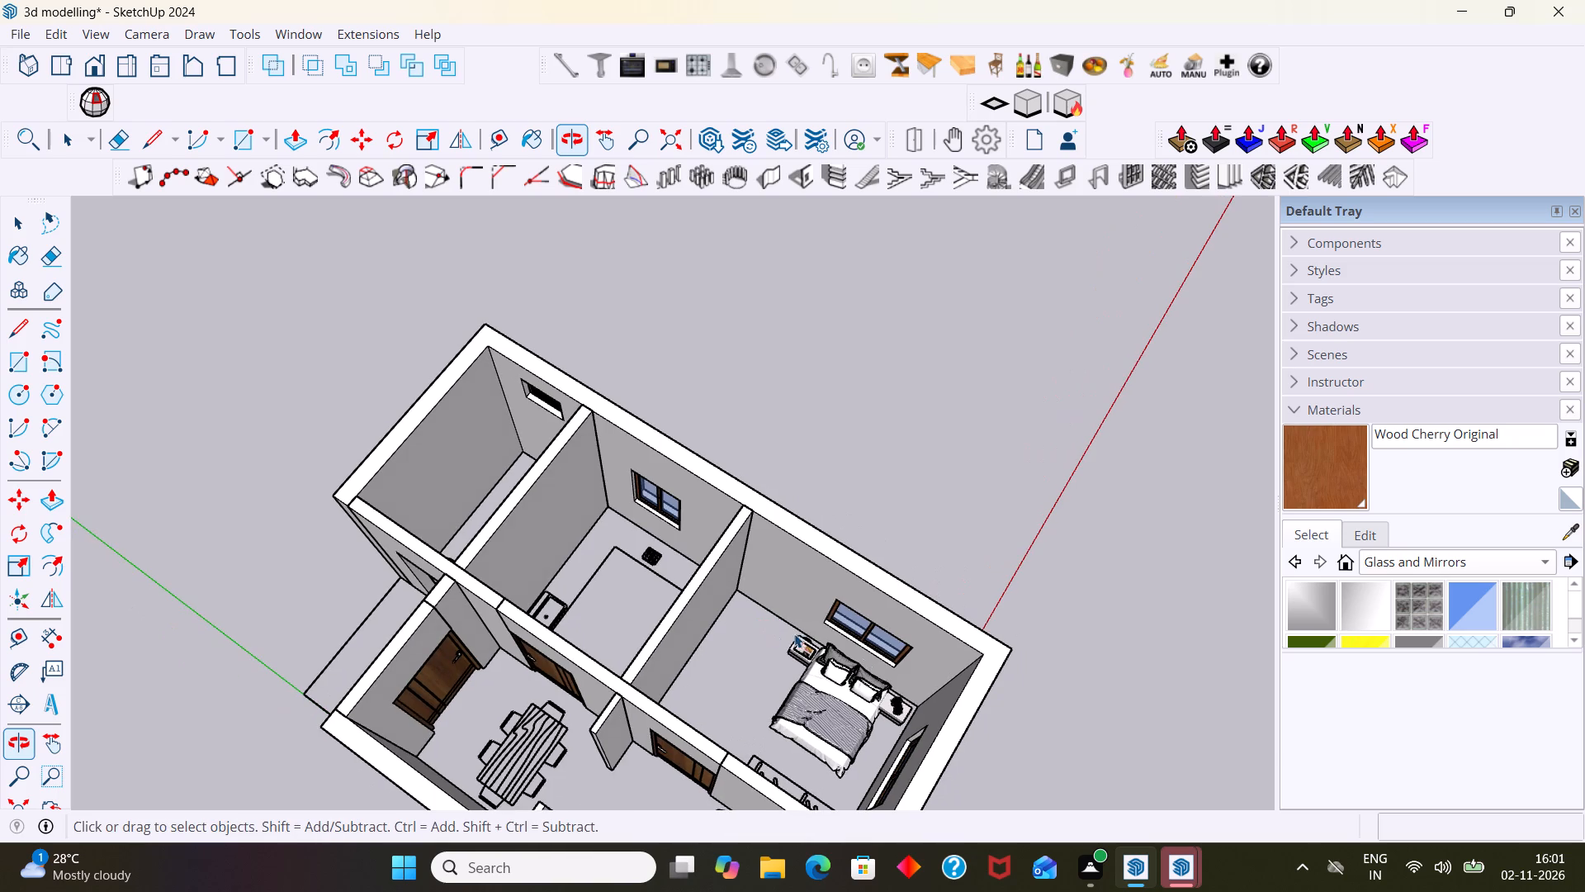
middle_drag(878, 671, 821, 515)
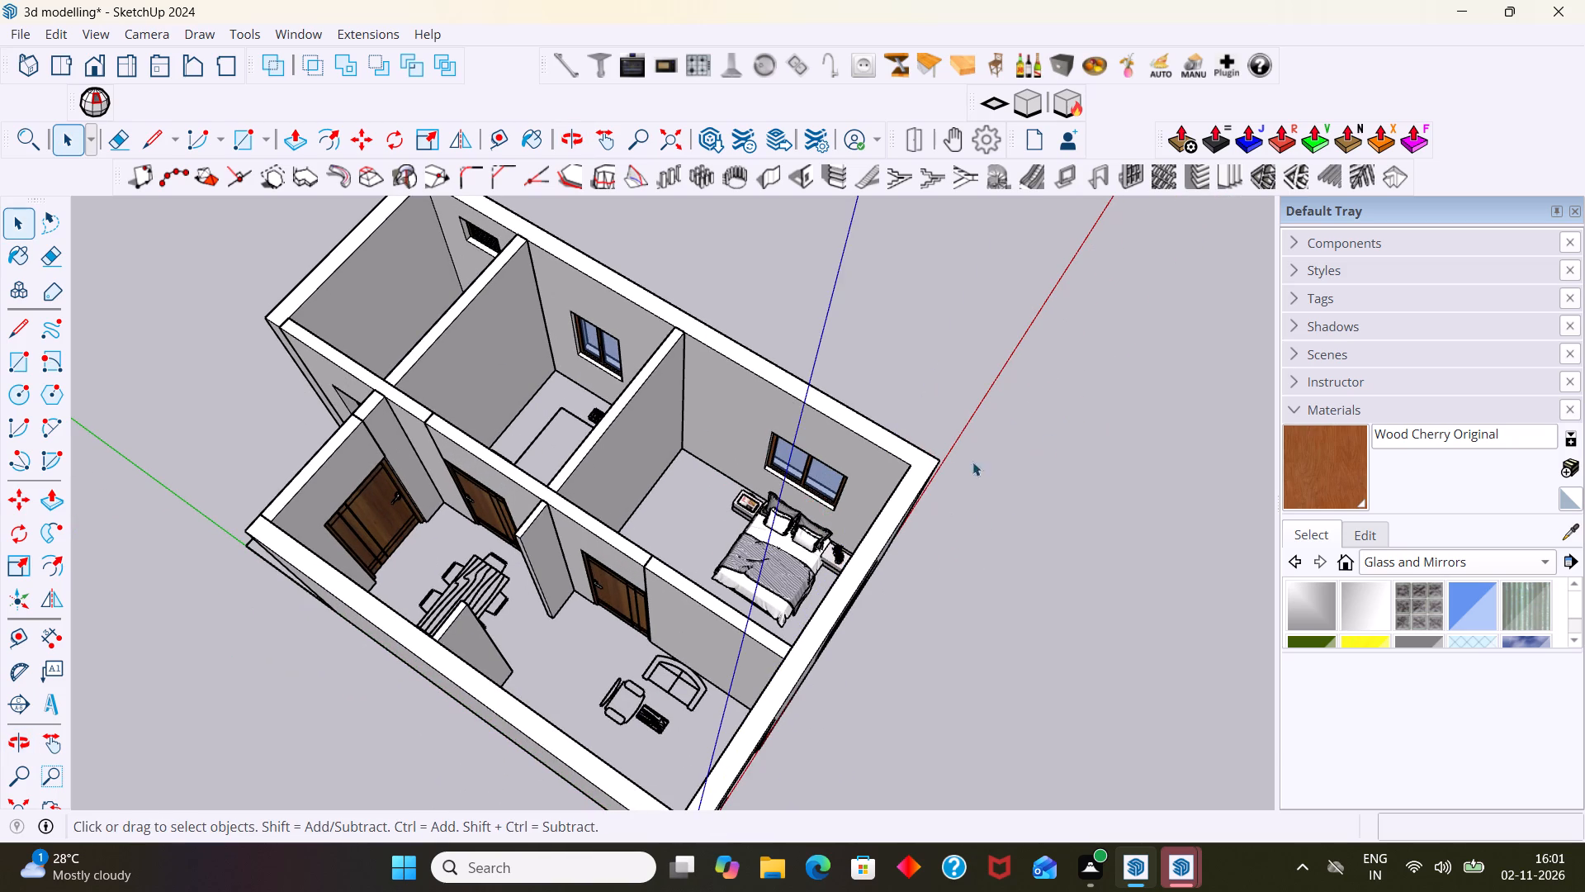
scroll(773, 540, up, 12)
middle_drag(824, 543, 782, 587)
scroll(775, 590, down, 16)
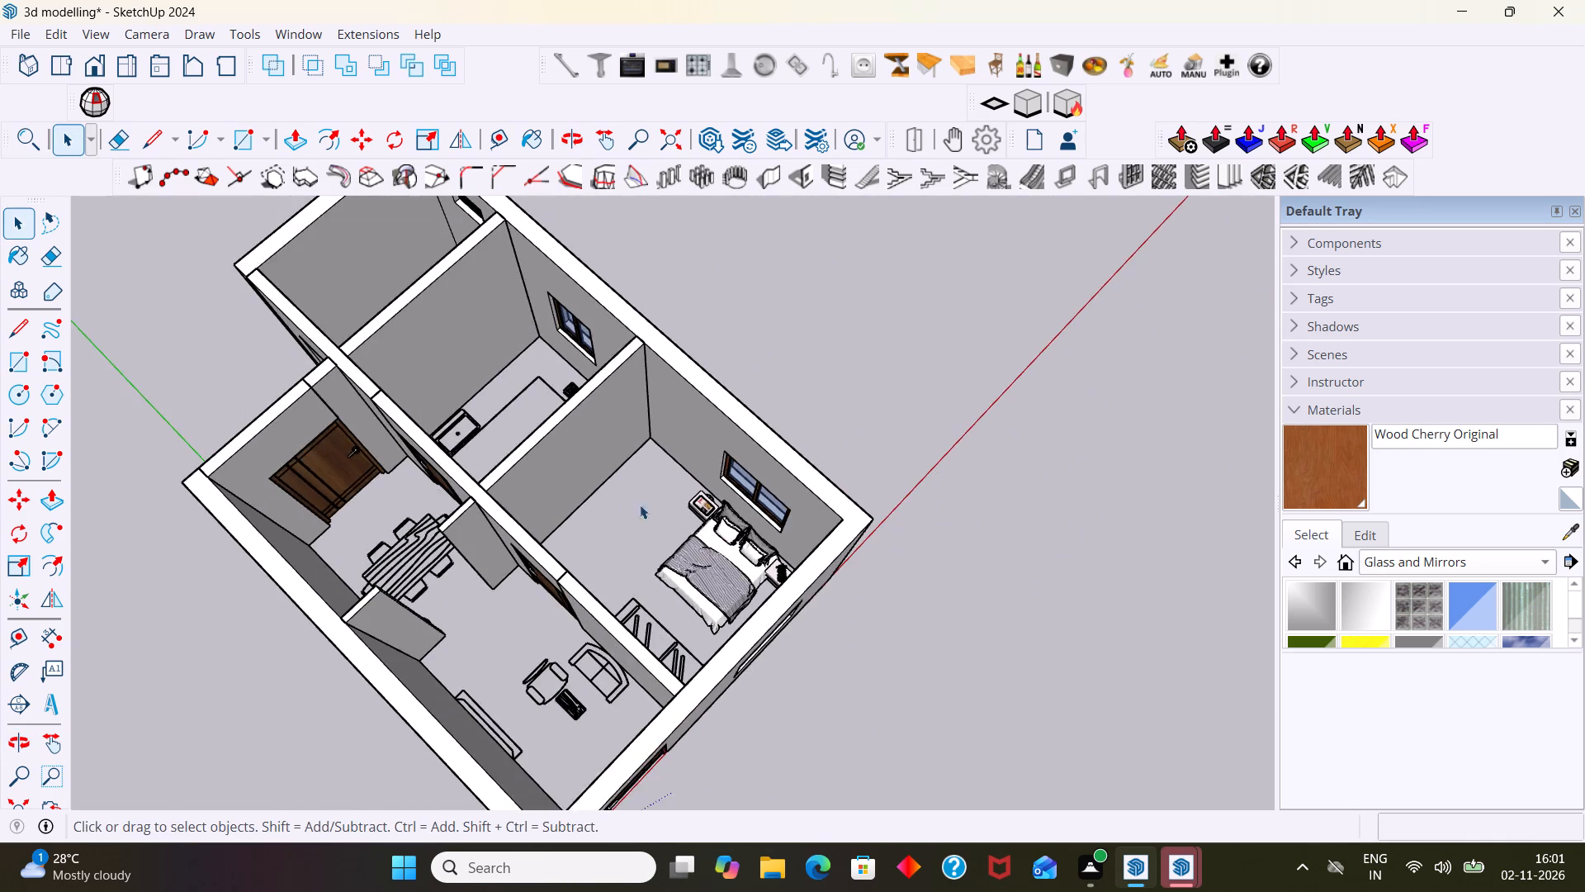
middle_drag(590, 456, 541, 560)
scroll(537, 352, up, 6)
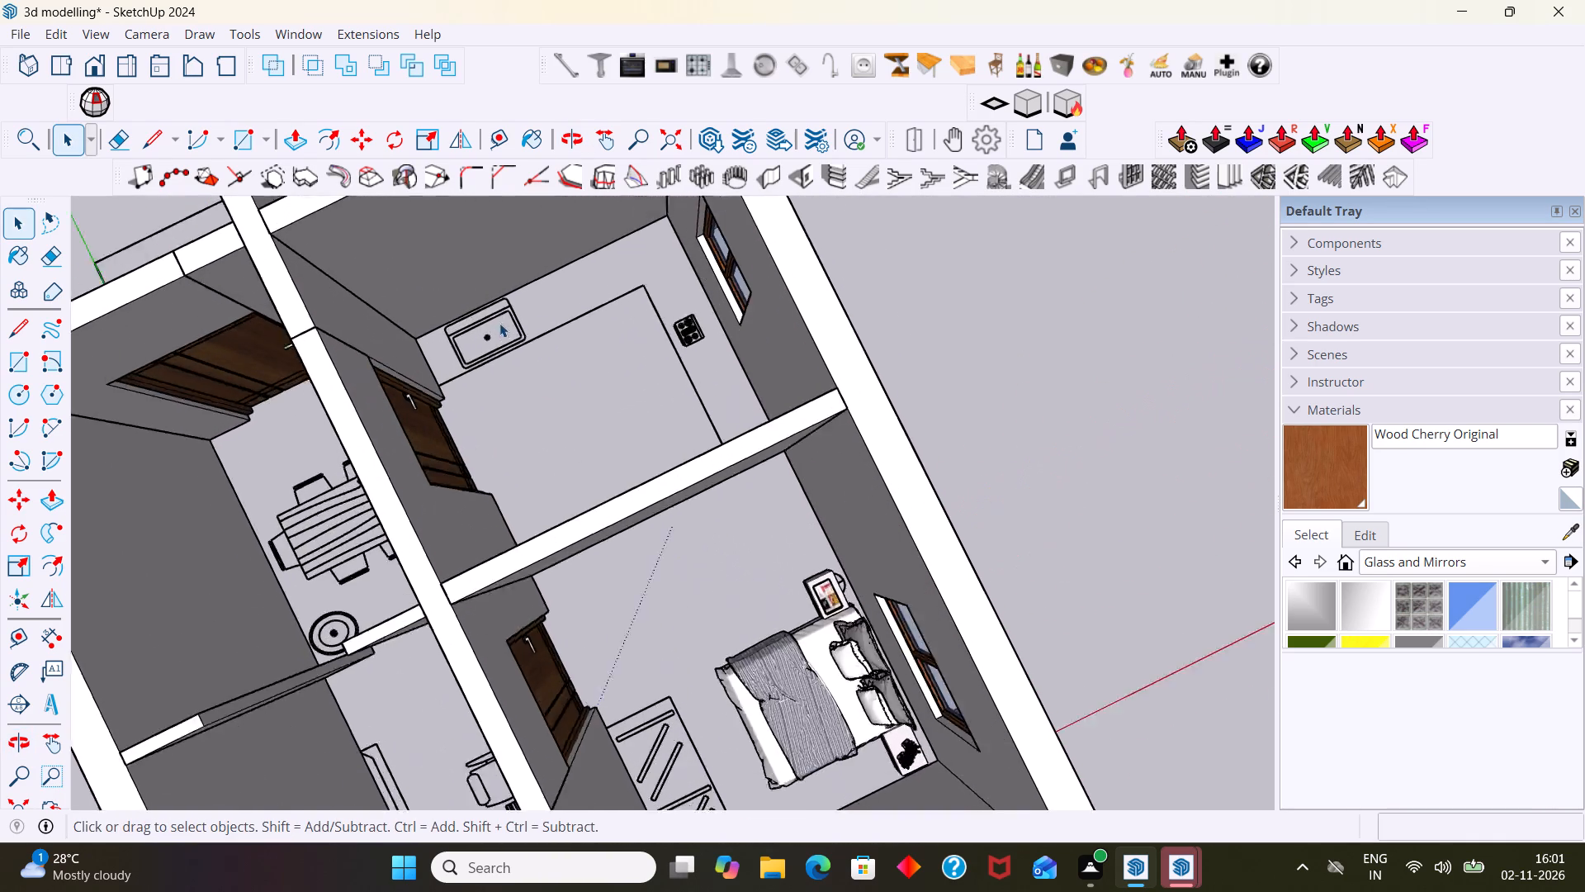
scroll(499, 323, up, 5)
middle_drag(489, 343, 480, 242)
scroll(513, 271, down, 7)
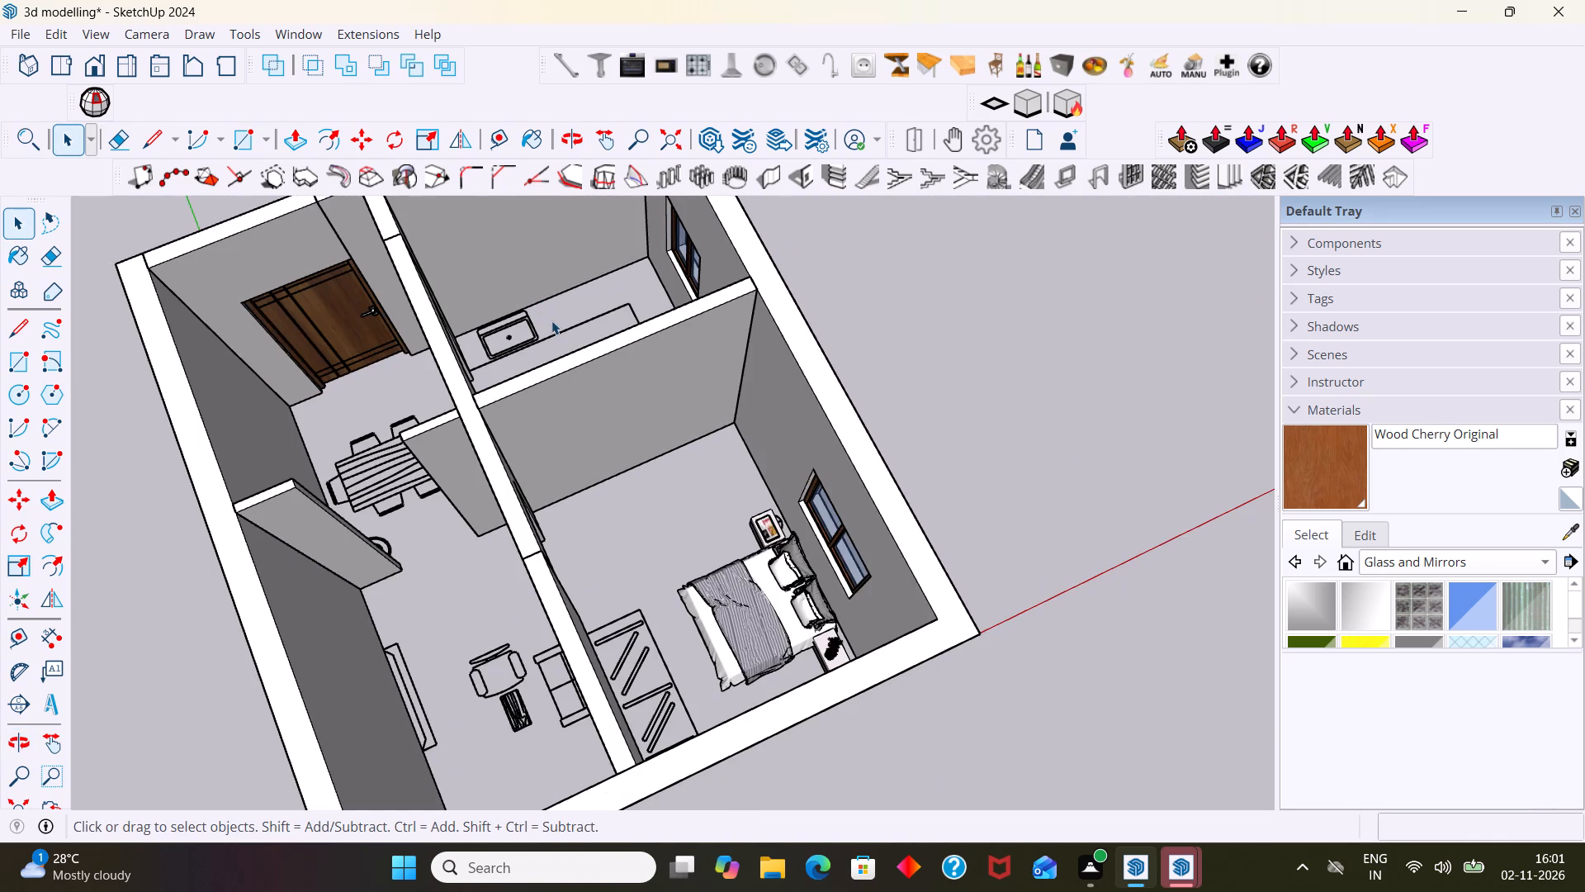
scroll(551, 320, down, 2)
middle_drag(564, 322, 636, 318)
Open the floor-plan group in the kitchen and delete the sink symbol from the counter outline.
scroll(565, 305, up, 7)
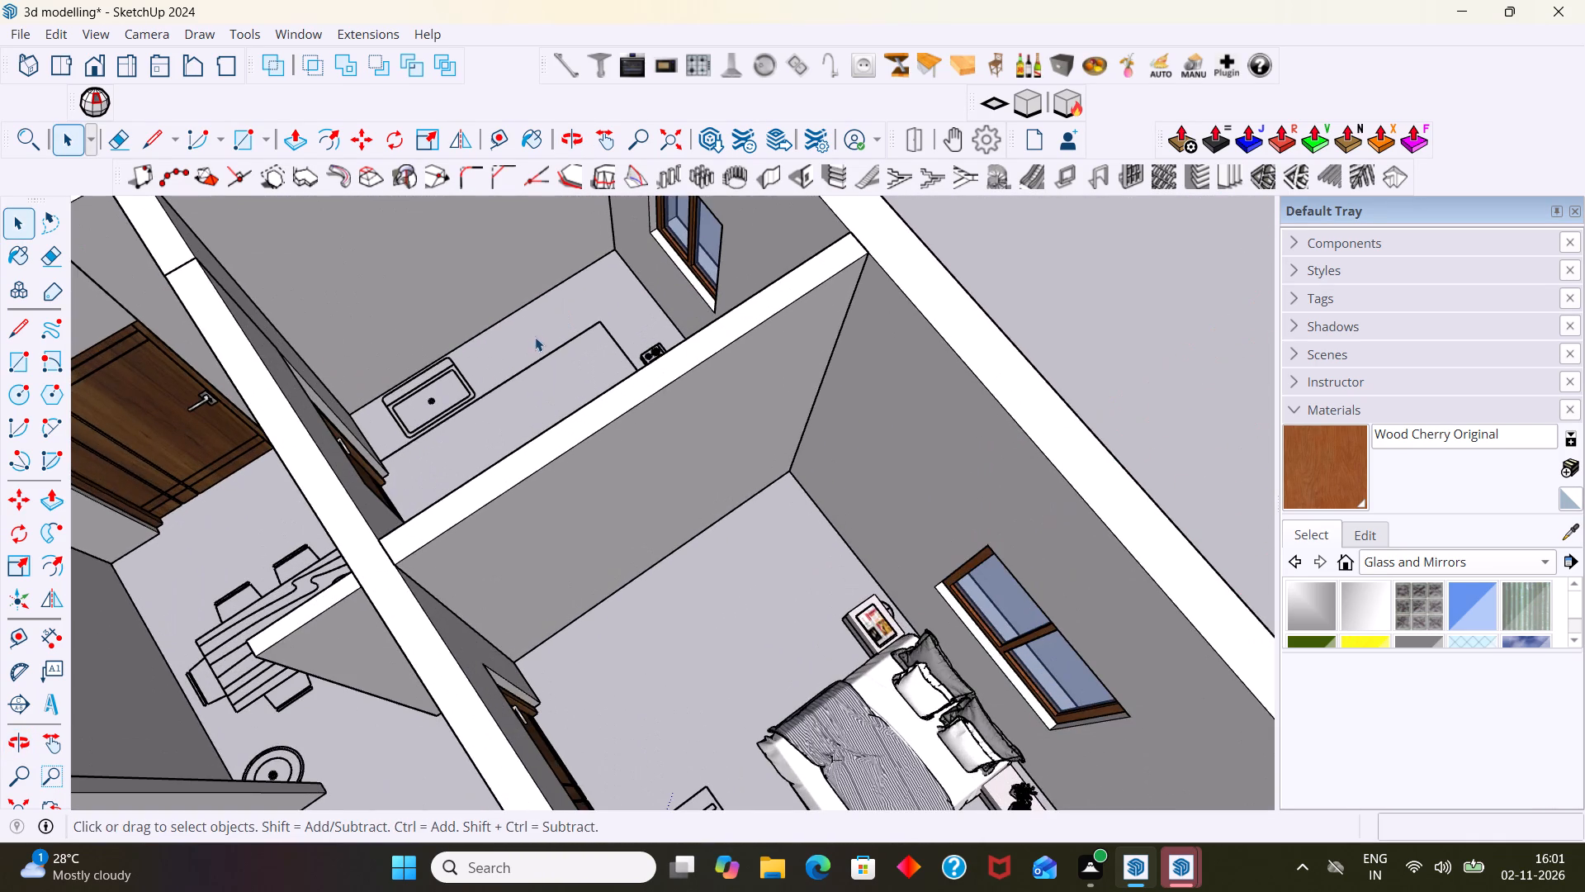
shift+middle_drag(574, 417, 559, 506)
scroll(499, 414, up, 9)
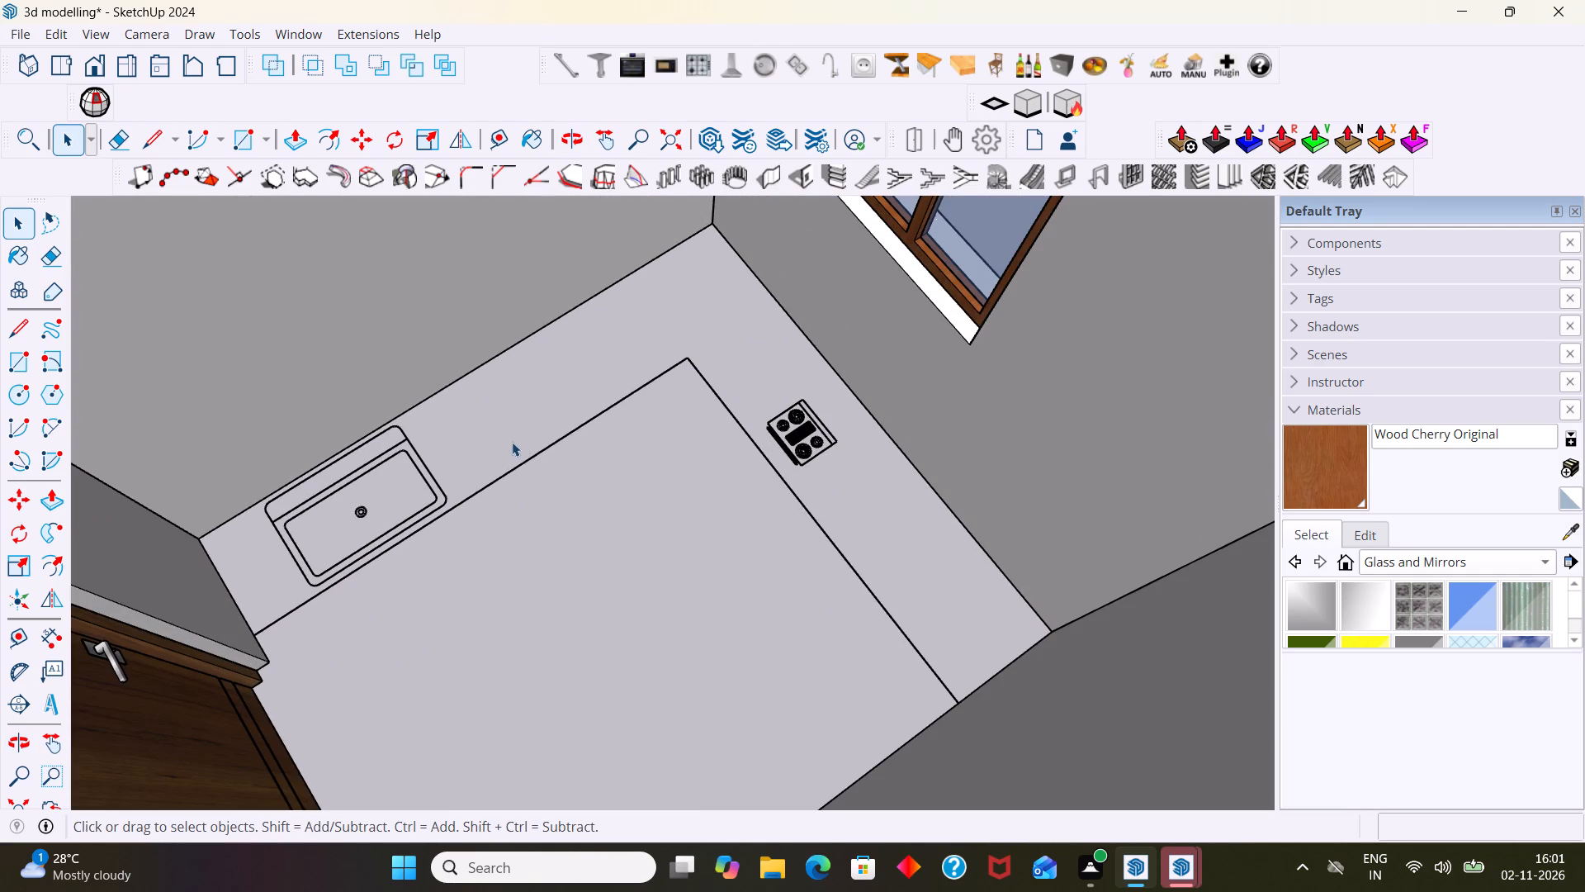
scroll(512, 448, down, 5)
scroll(386, 105, down, 3)
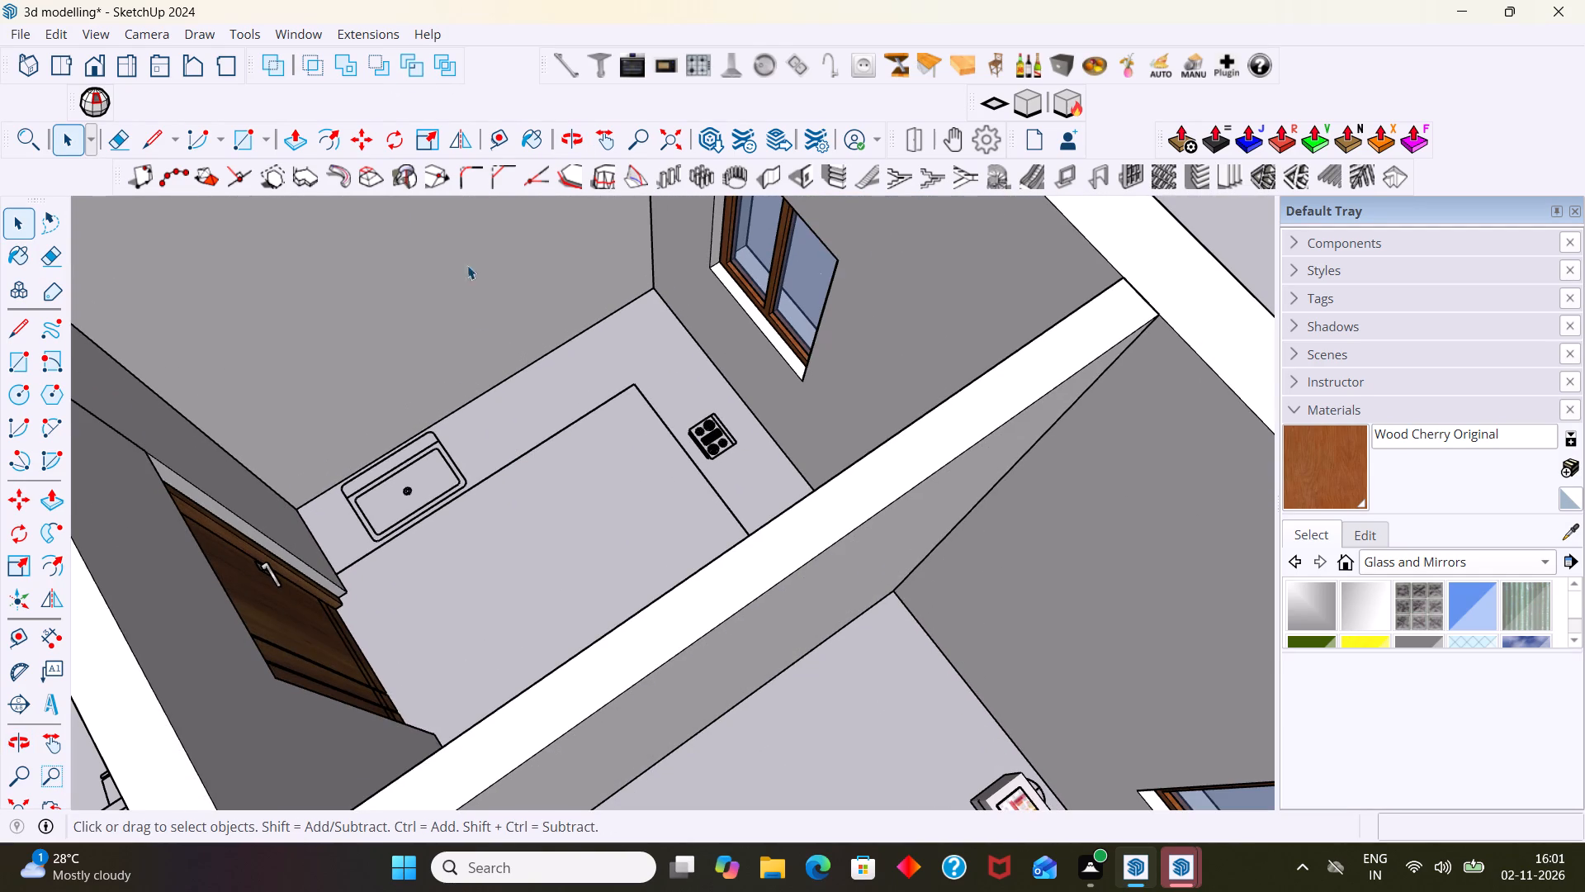
scroll(471, 287, down, 3)
scroll(465, 423, up, 9)
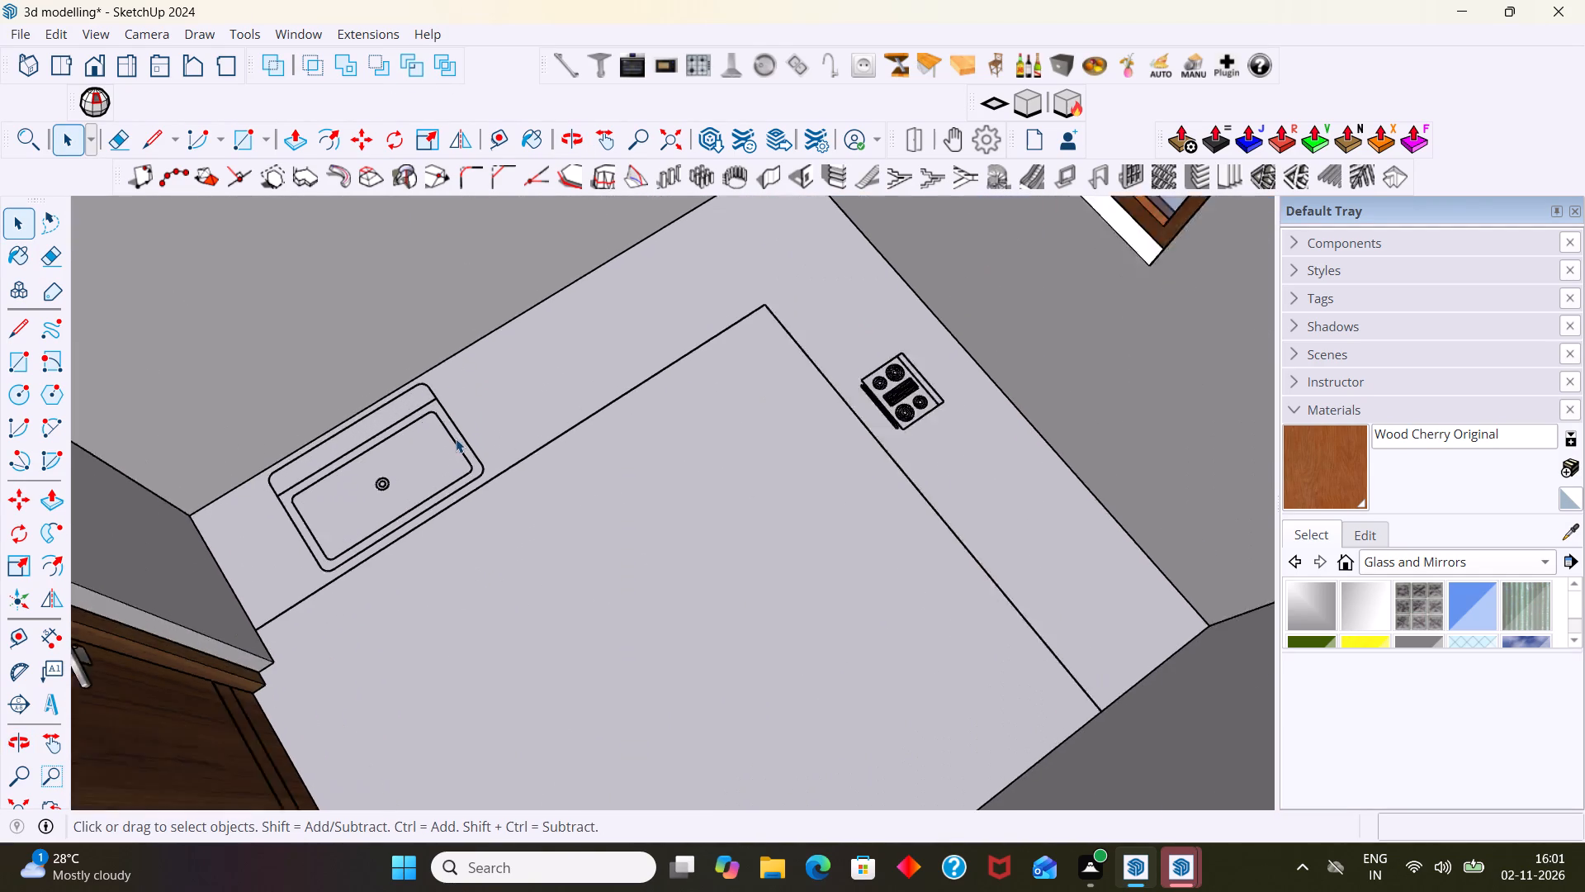
scroll(456, 439, up, 1)
click(456, 439)
triple_click(456, 439)
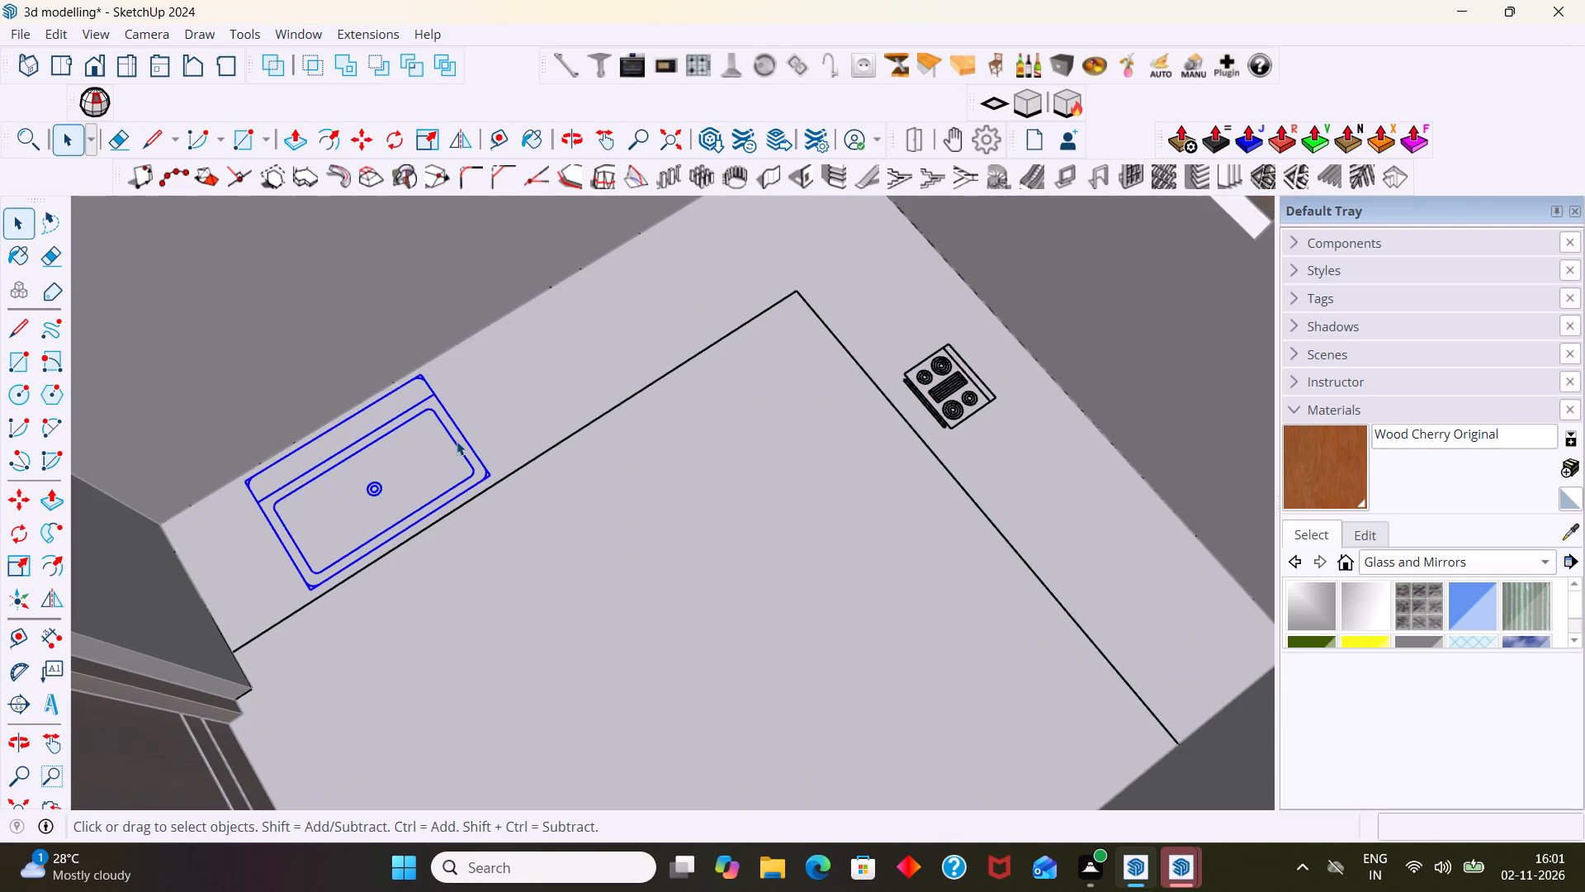
key(Delete)
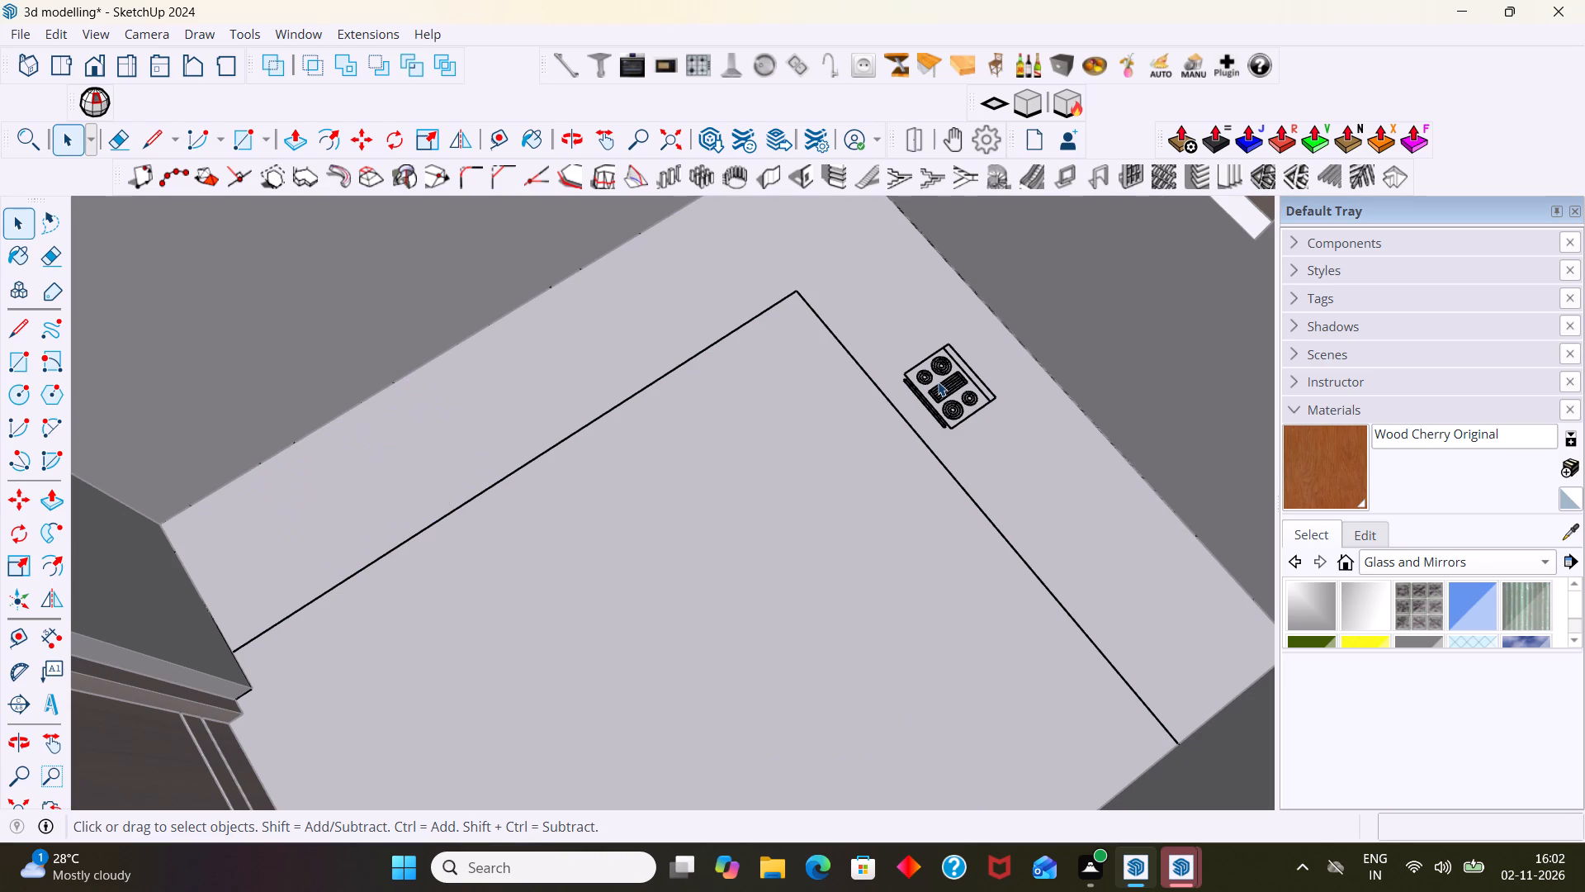
Delete the cooktop symbol from the kitchen counter outline and exit the floor-plan group.
double_click(938, 381)
double_click(930, 368)
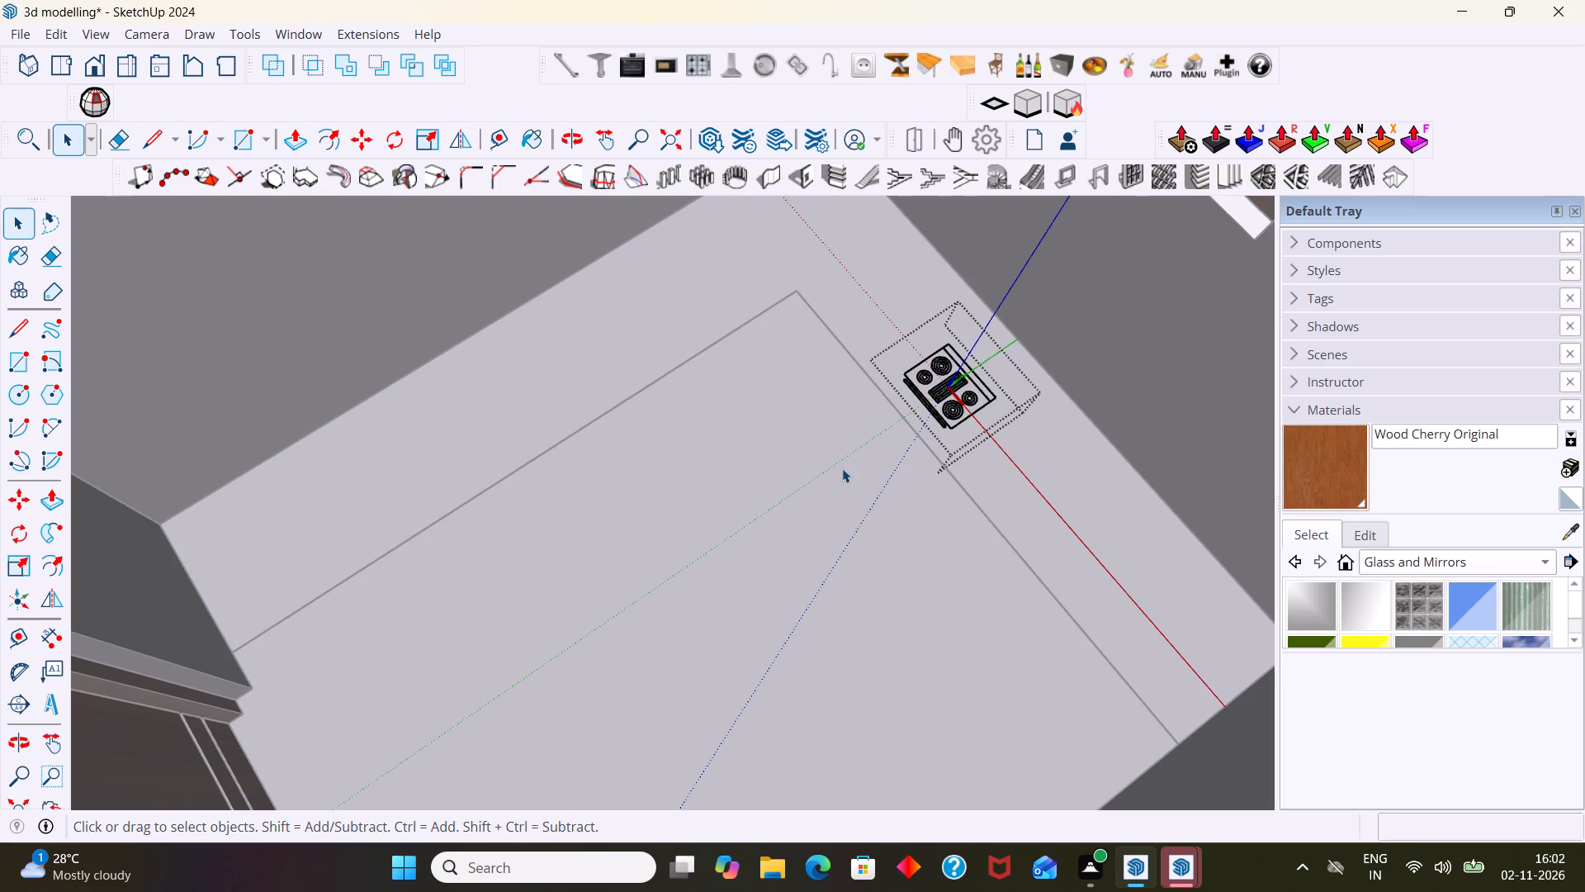
click(842, 468)
click(923, 399)
key(Delete)
scroll(904, 414, down, 8)
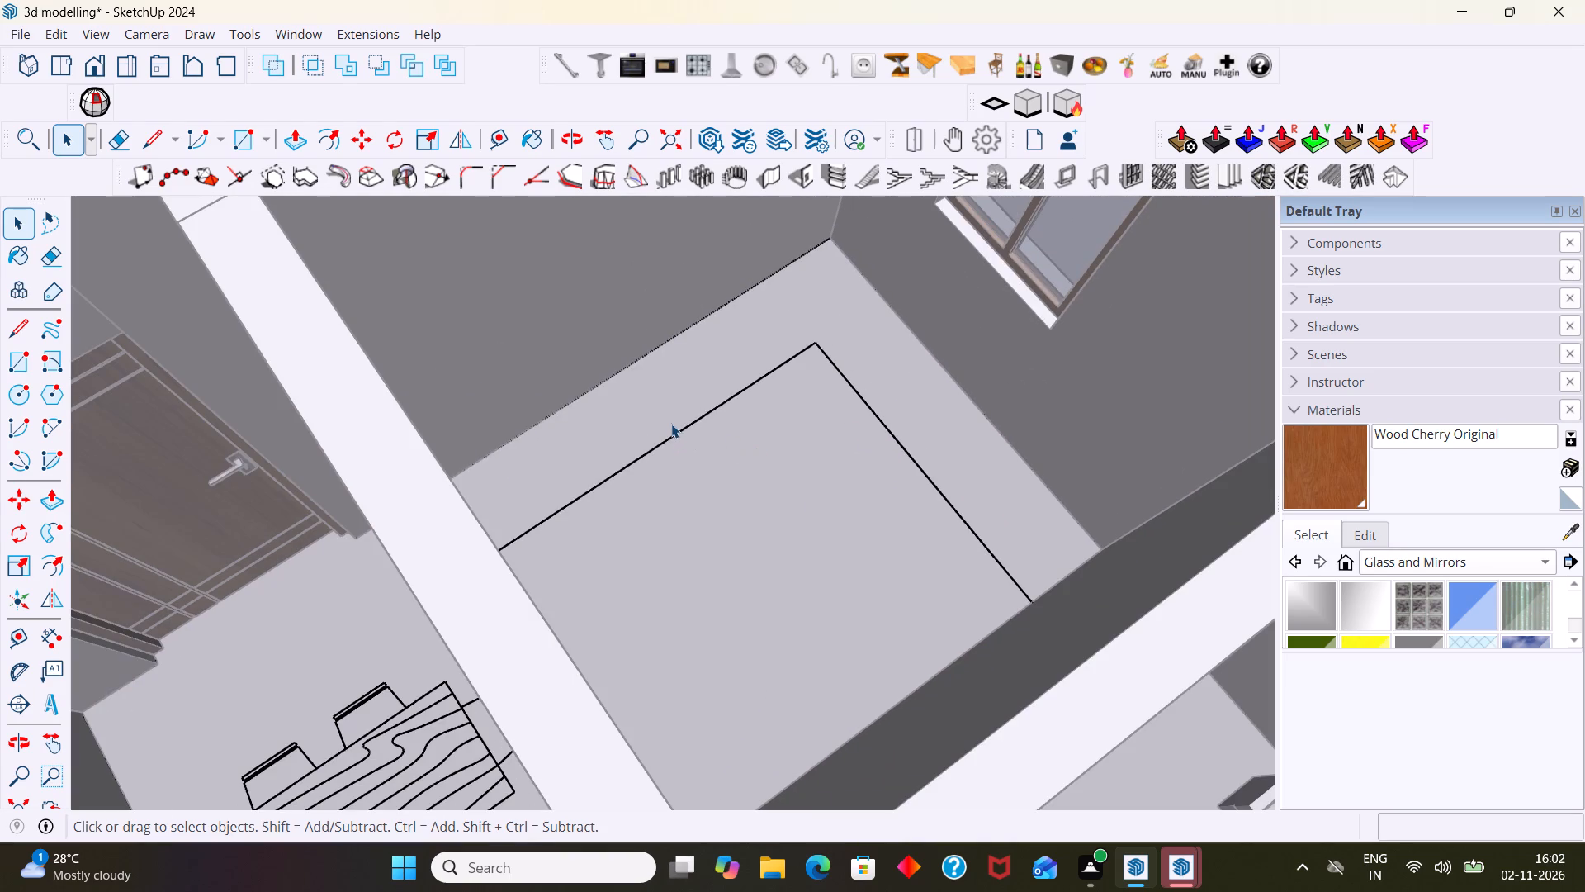
triple_click(671, 424)
click(670, 422)
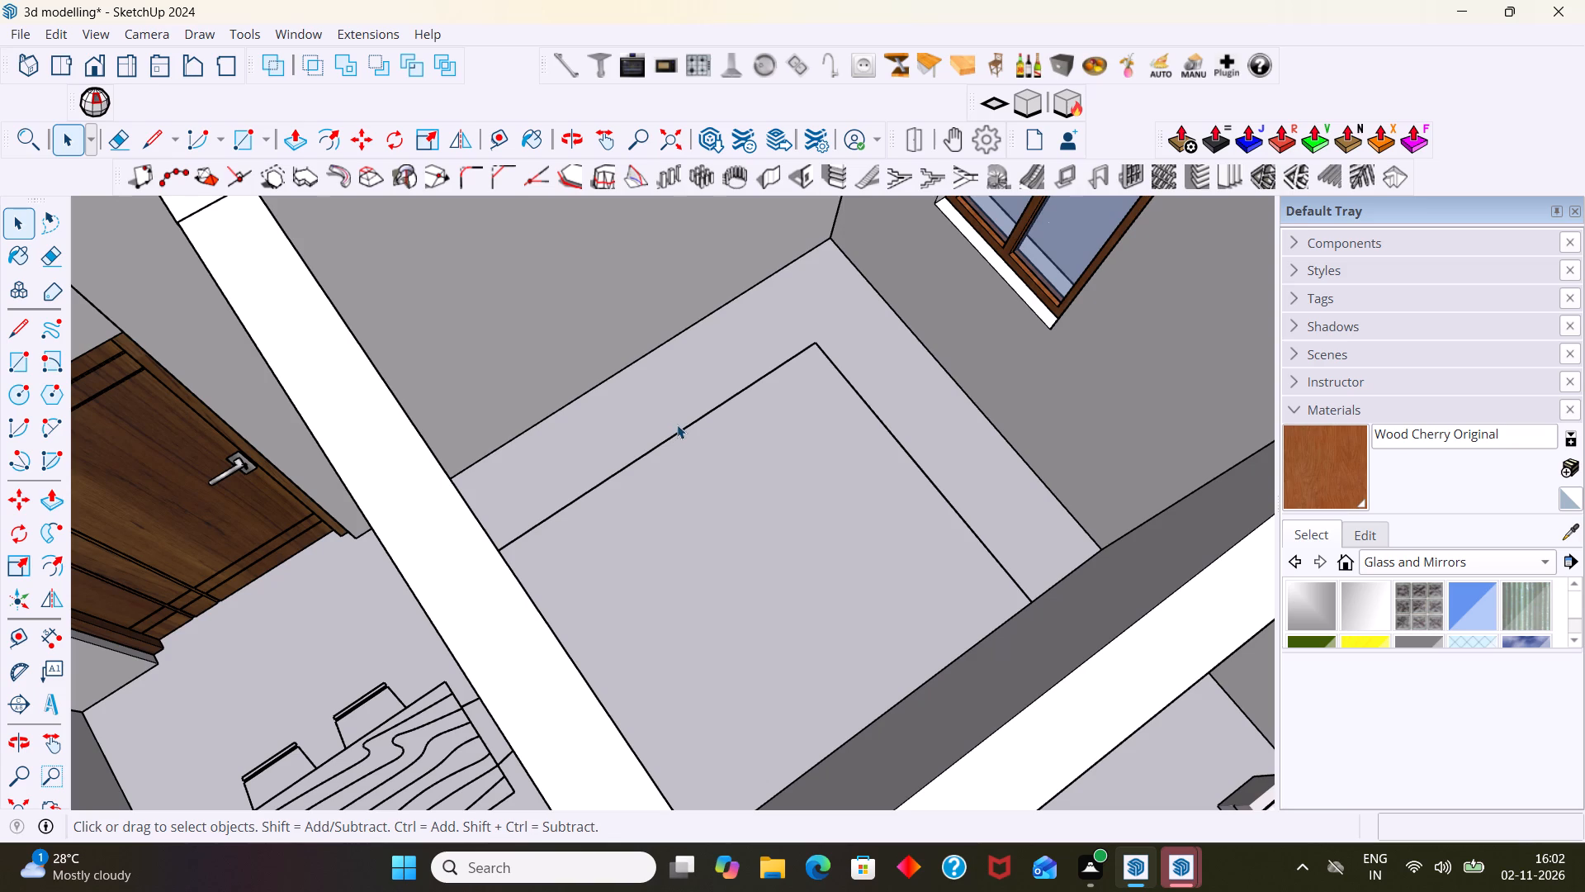
Draw a rectangle 6' 6" by 1' 6" over the counter outline along the kitchen's back wall.
key(r)
middle_drag(686, 427, 556, 432)
scroll(428, 441, up, 6)
click(513, 401)
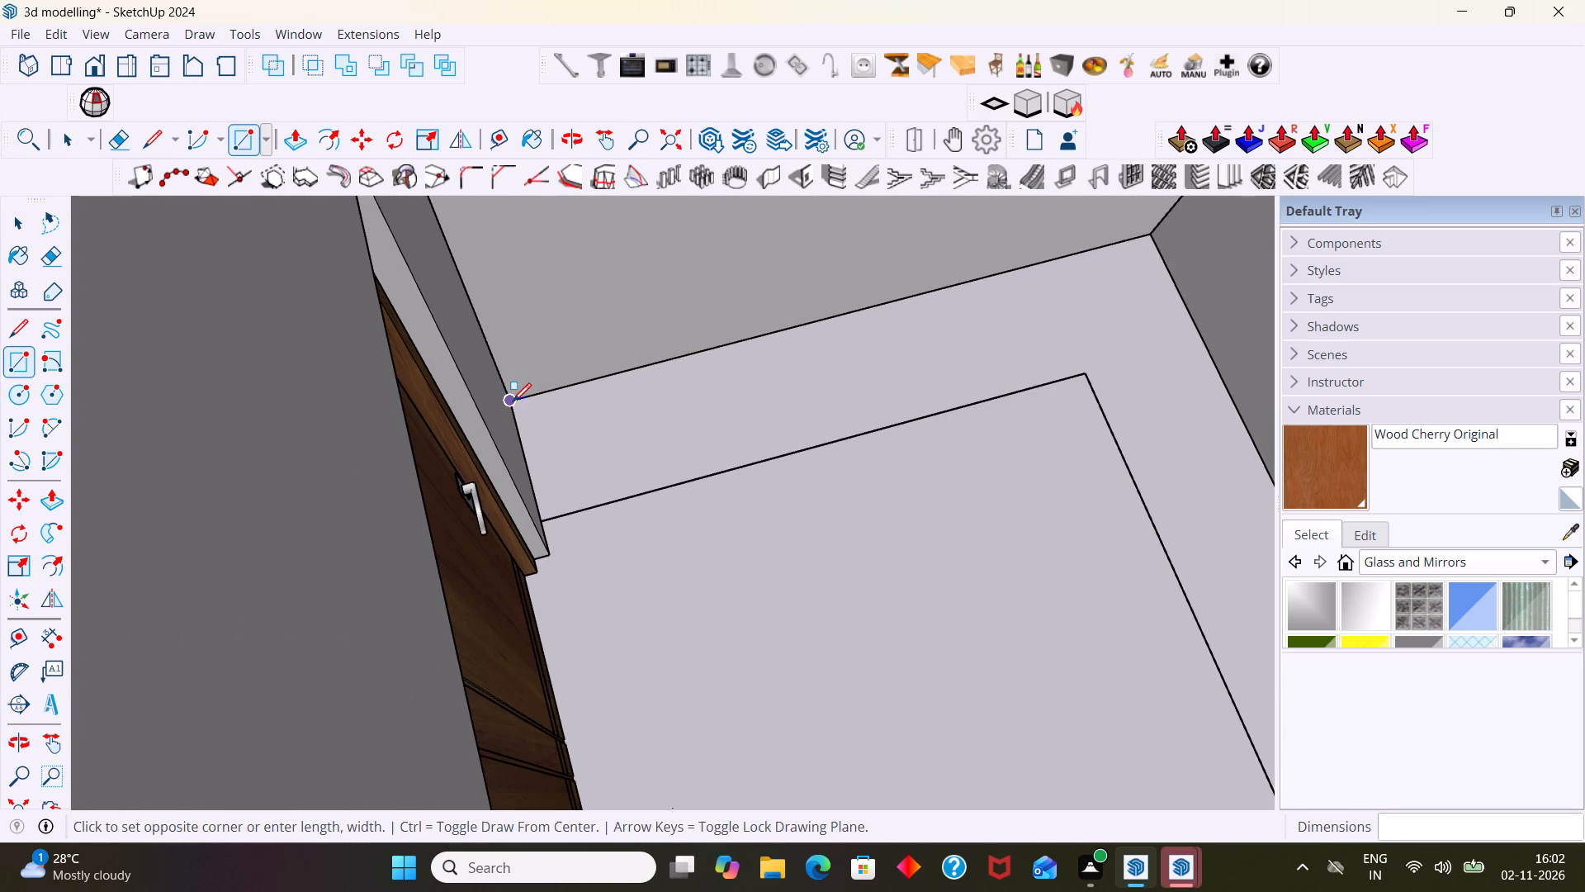
click(1087, 376)
key(space)
scroll(1078, 408, down, 3)
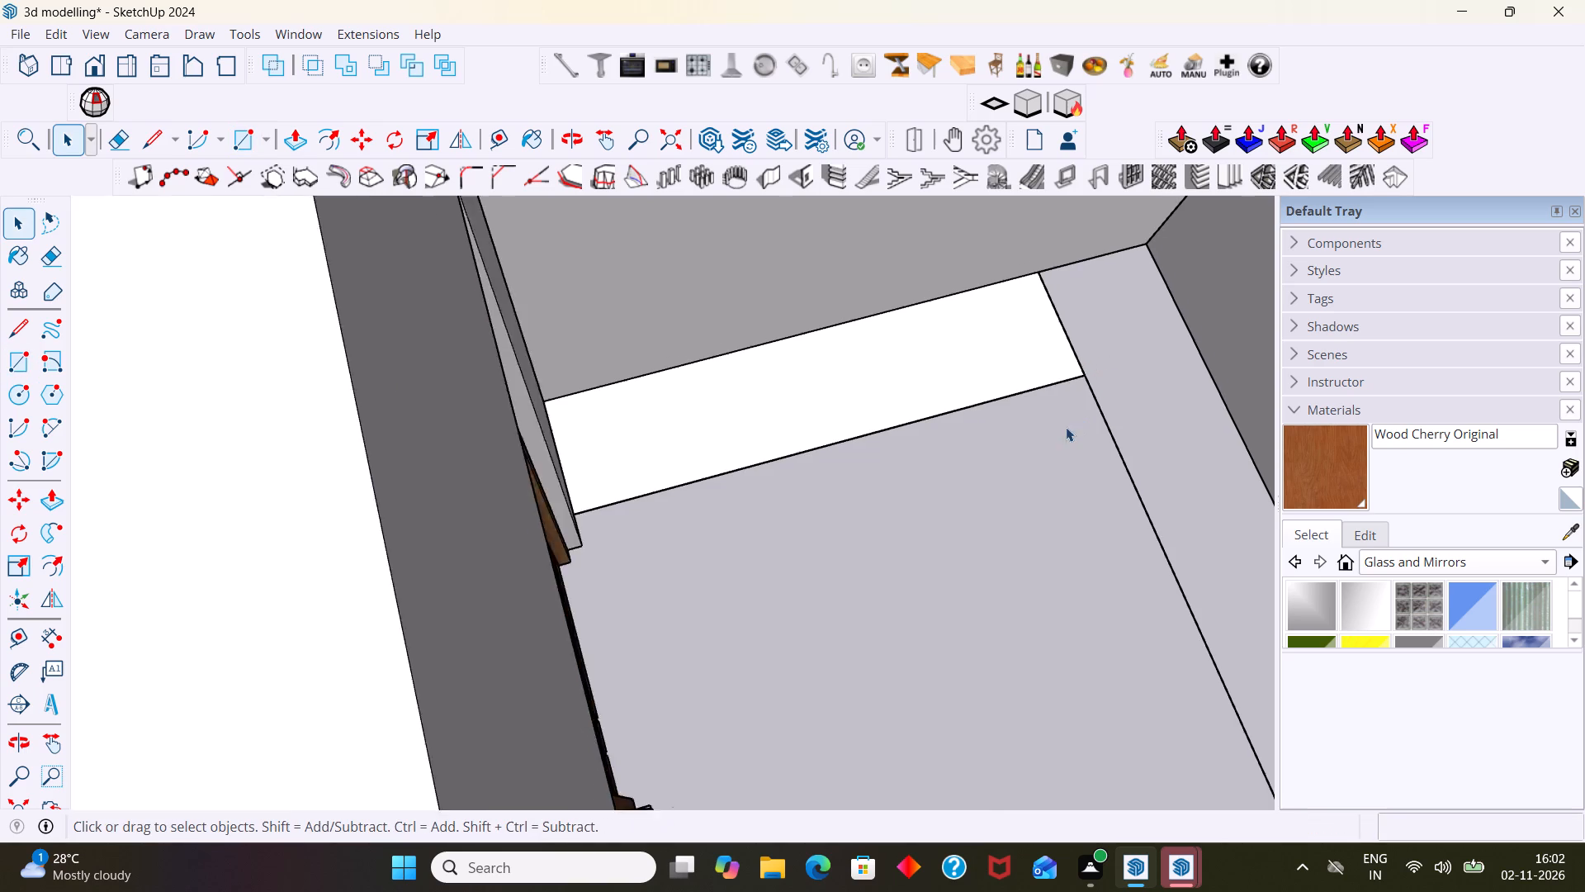
Draw a second rectangle about 7' 1" by 1' 6" over the counter outline along the kitchen's window wall.
scroll(1066, 427, down, 6)
middle_drag(1169, 527, 1215, 574)
shift+middle_drag(1095, 528, 748, 495)
scroll(737, 492, down, 3)
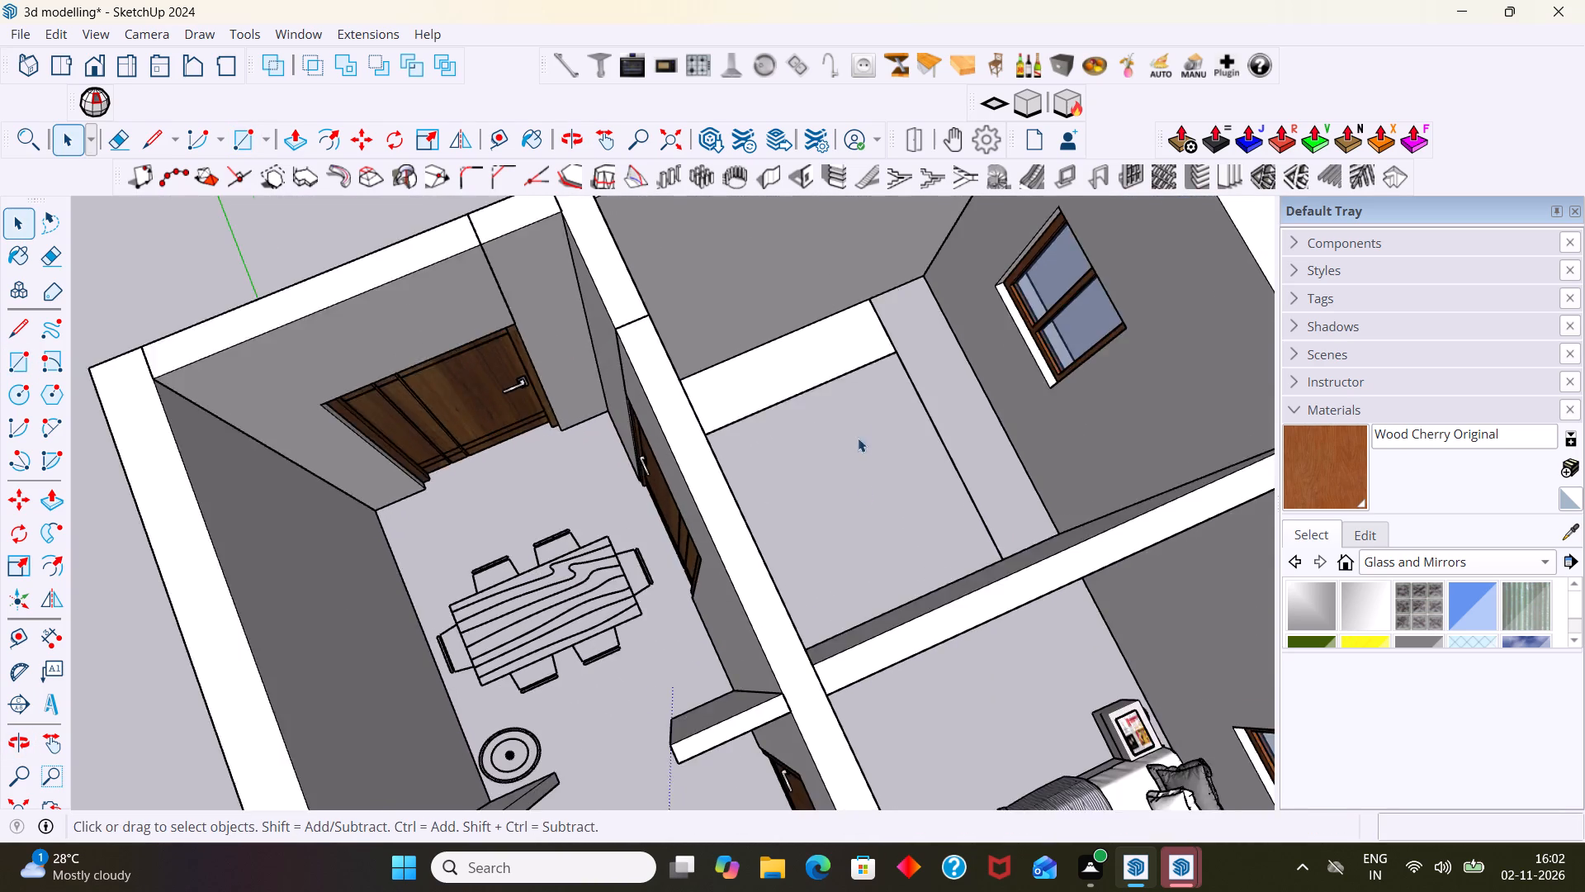
scroll(858, 438, down, 2)
middle_drag(895, 396, 828, 382)
key(r)
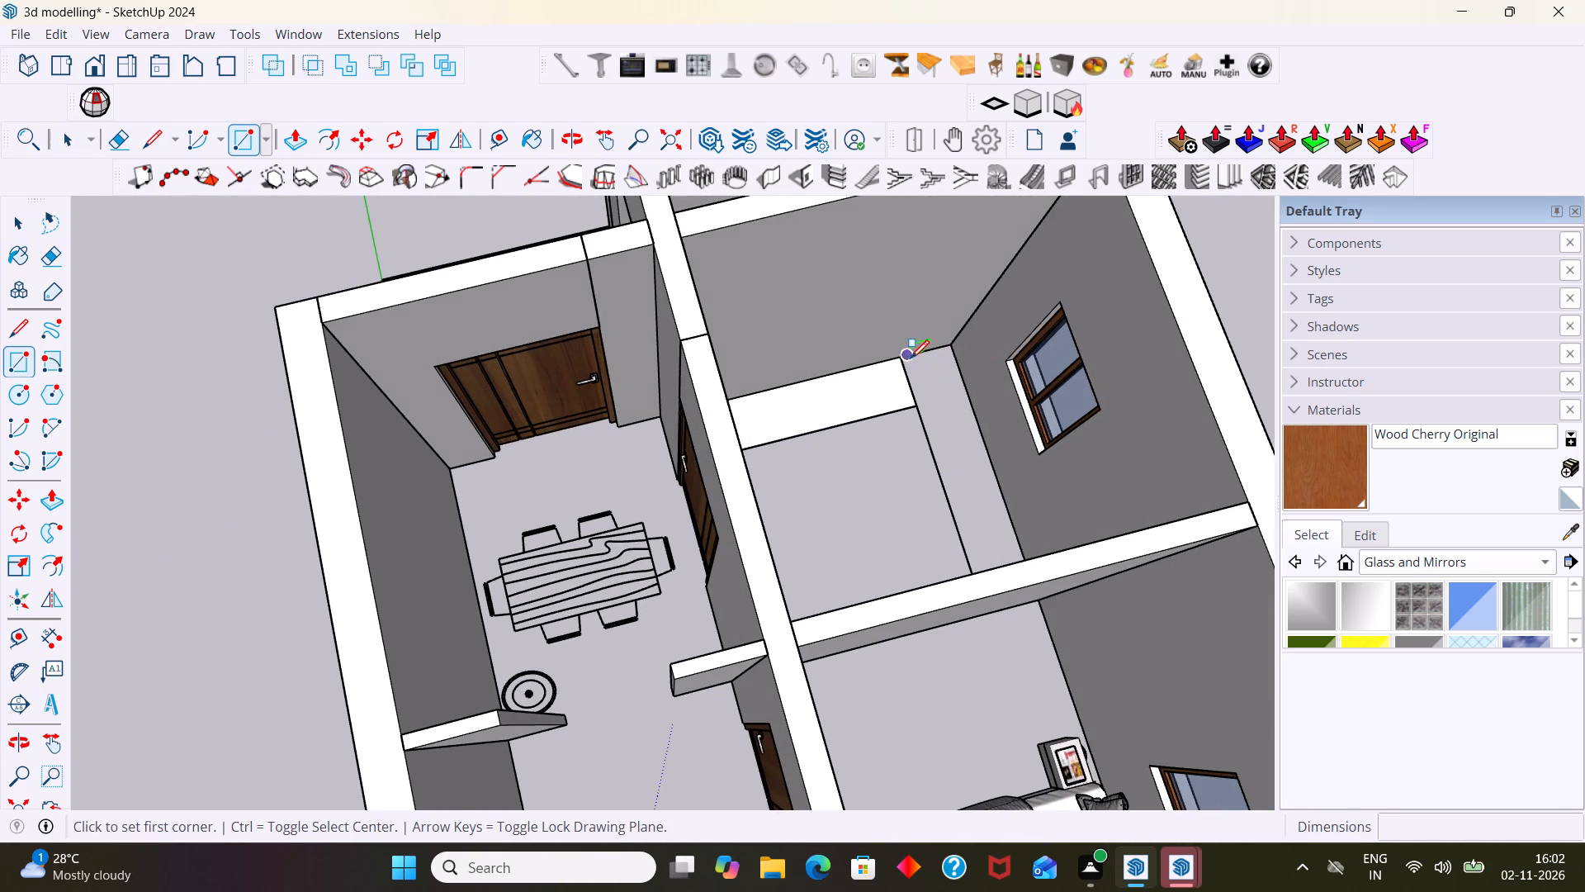
click(908, 358)
scroll(1022, 560, up, 5)
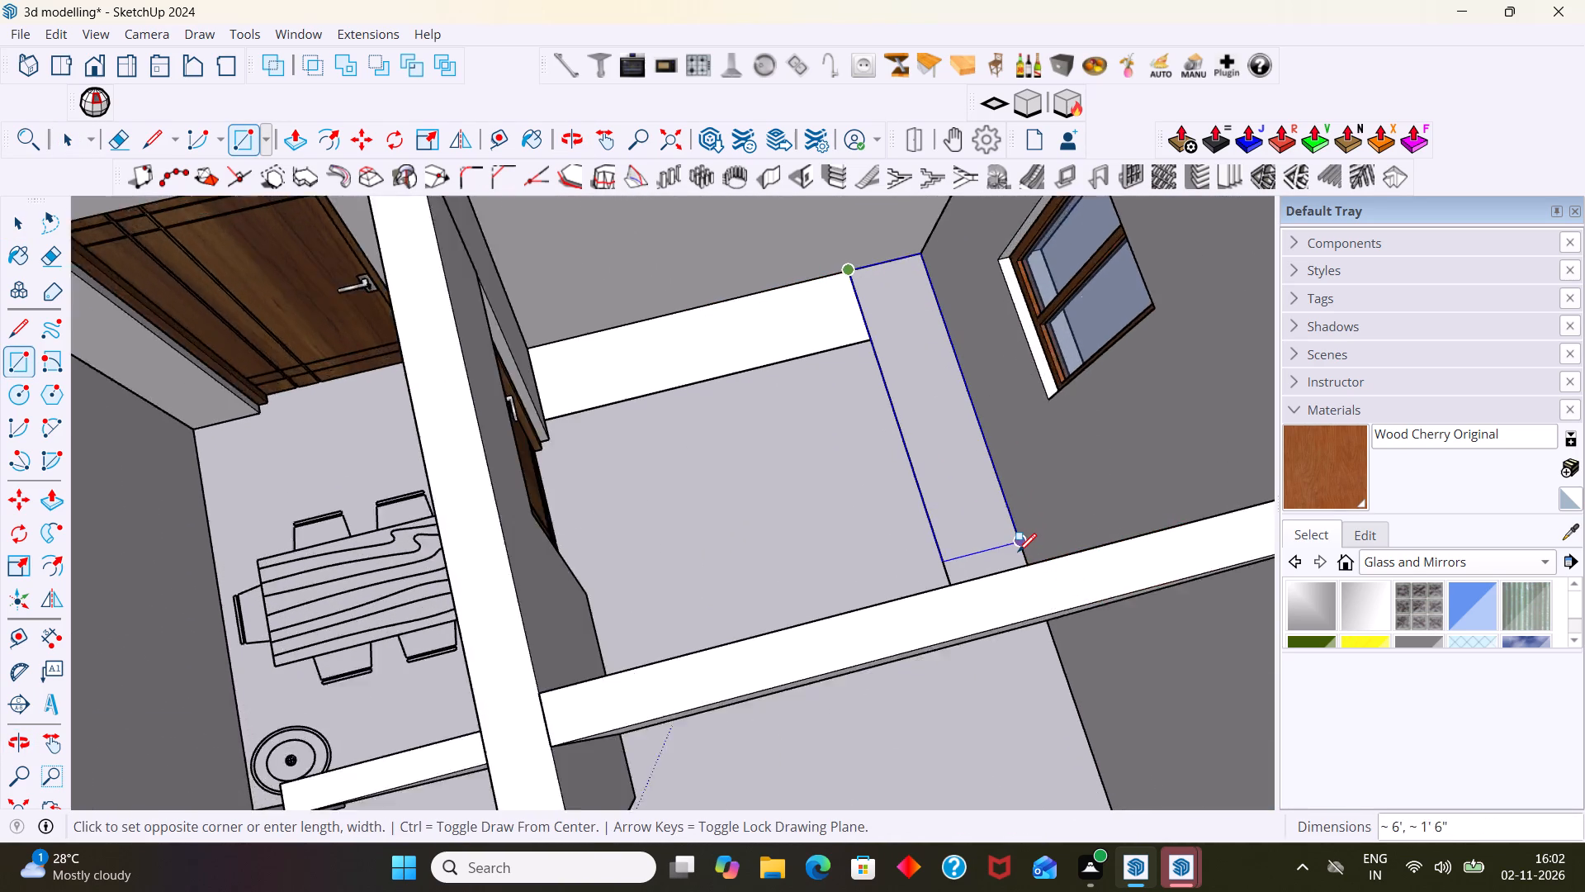
scroll(1018, 552, up, 5)
middle_drag(1029, 581, 1034, 670)
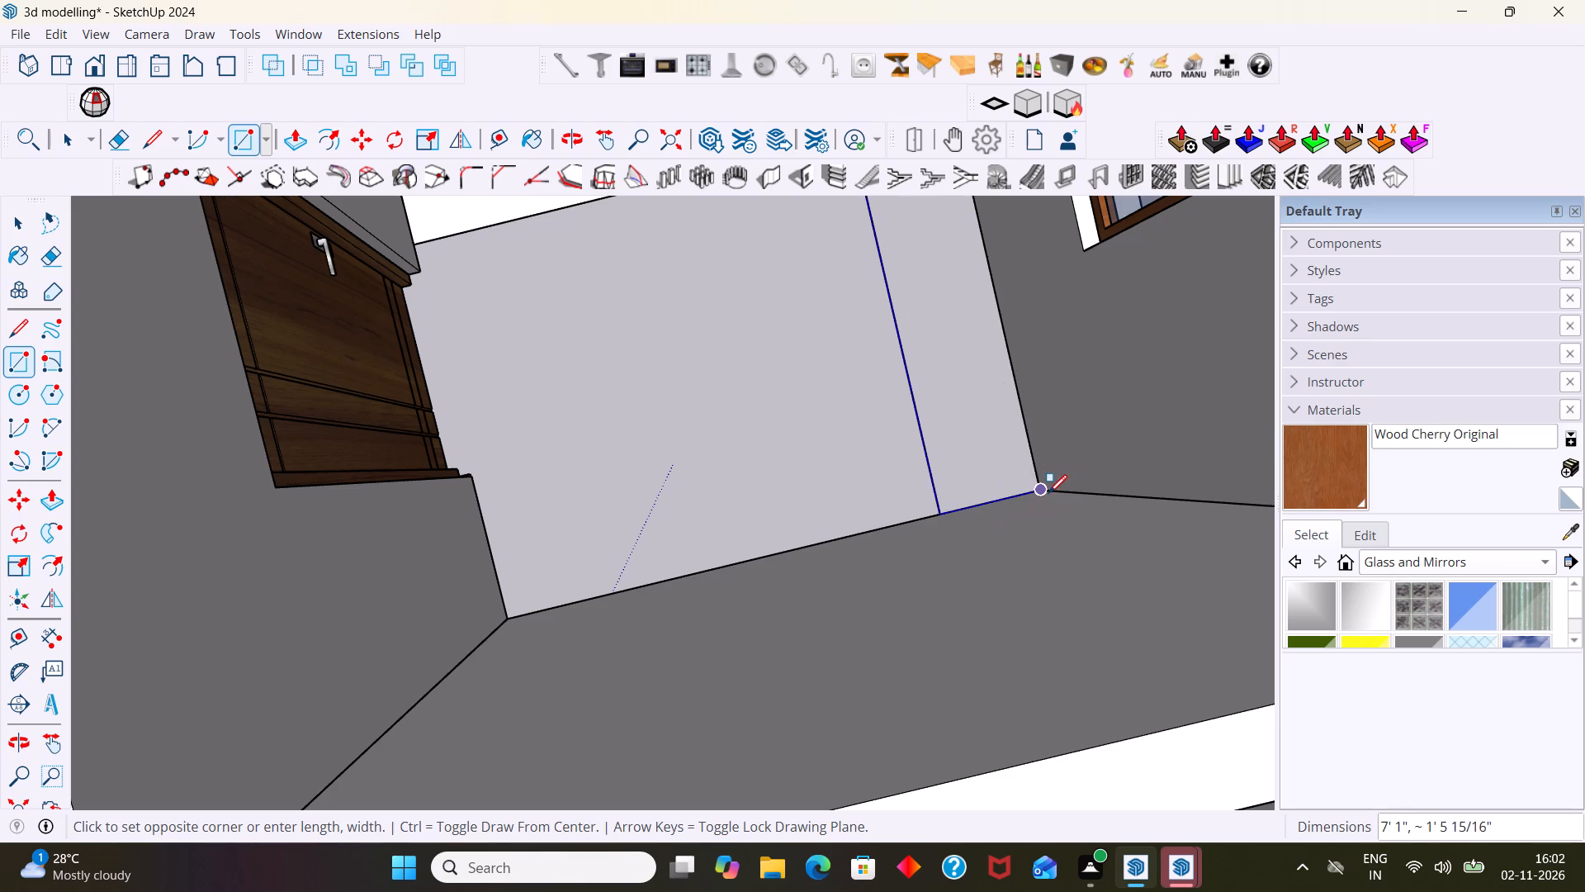
click(1039, 493)
key(space)
scroll(926, 471, up, 1)
scroll(926, 471, down, 9)
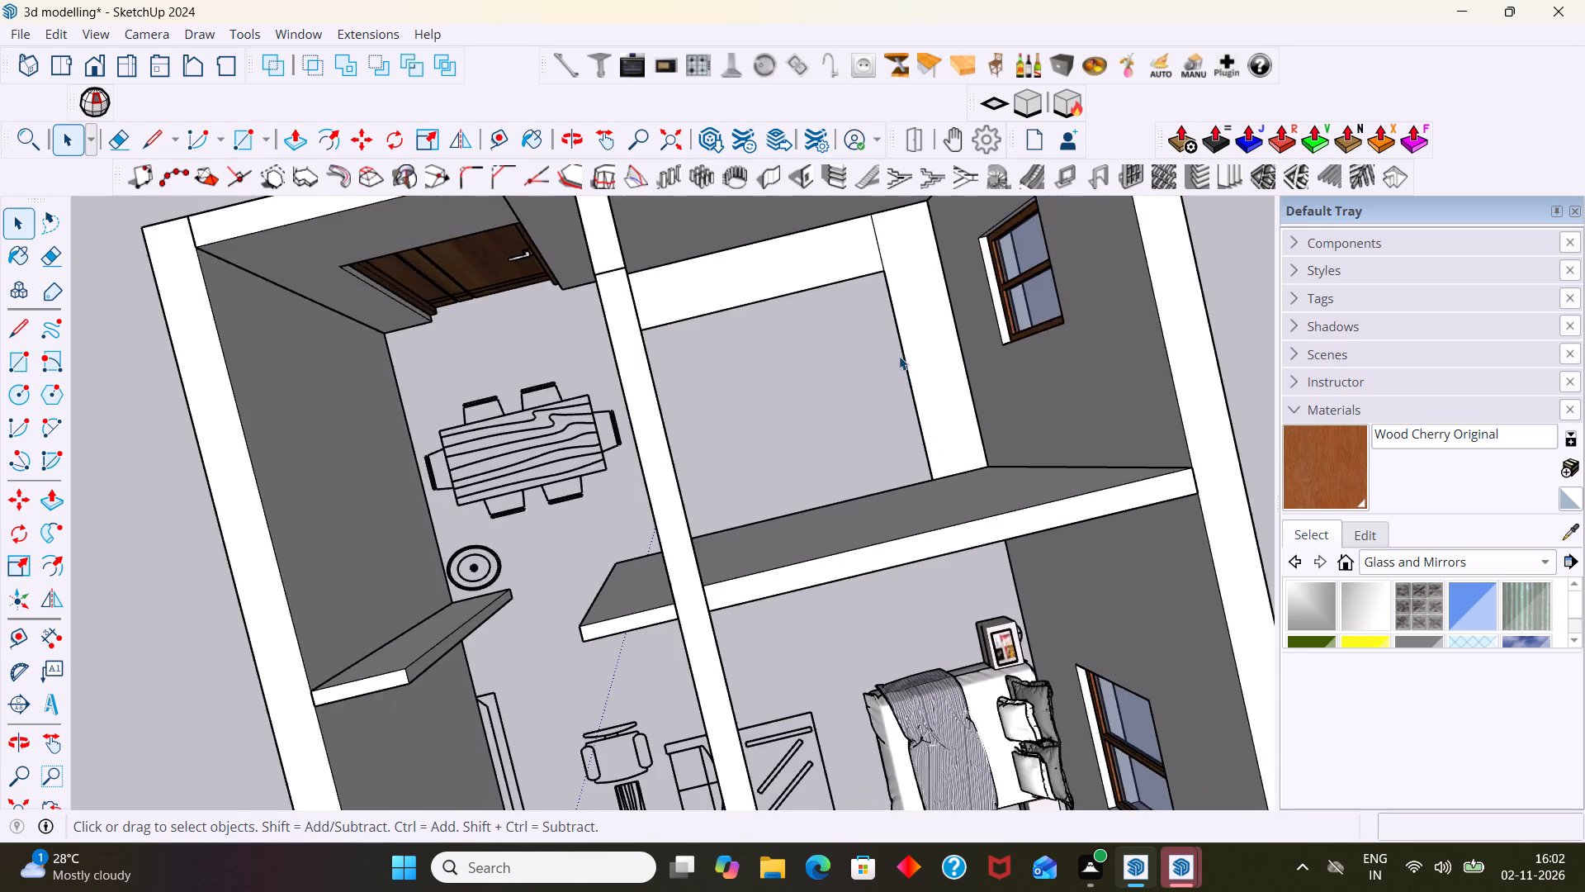
Erase the dividing edge between the two rectangles and group the resulting L-shaped counter face.
middle_drag(899, 356, 898, 249)
scroll(896, 306, up, 4)
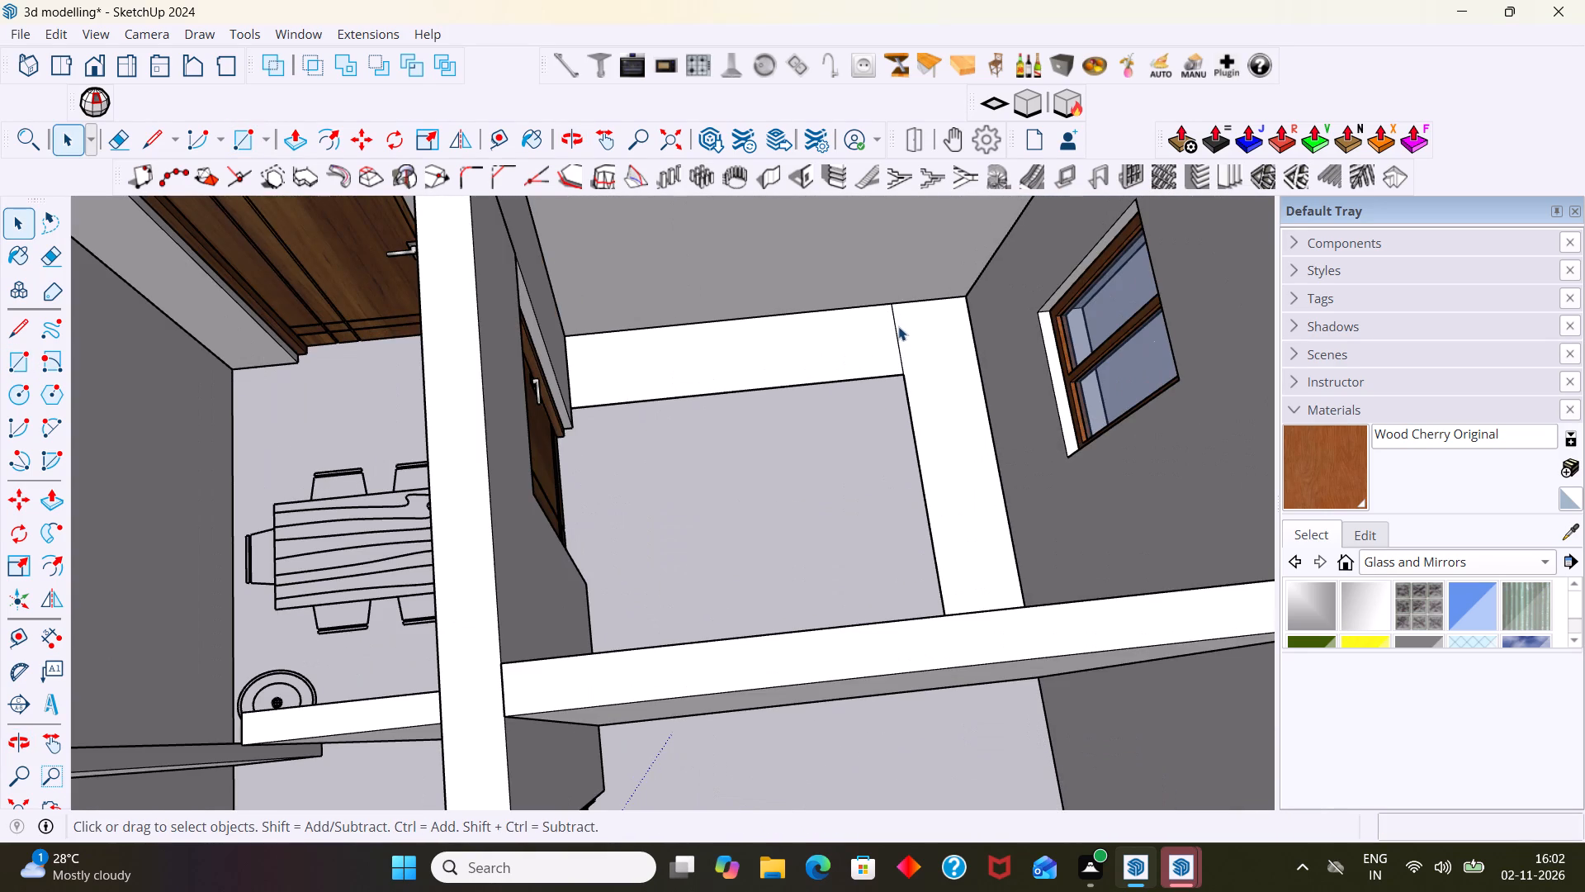
key(e)
click(896, 329)
key(space)
double_click(896, 337)
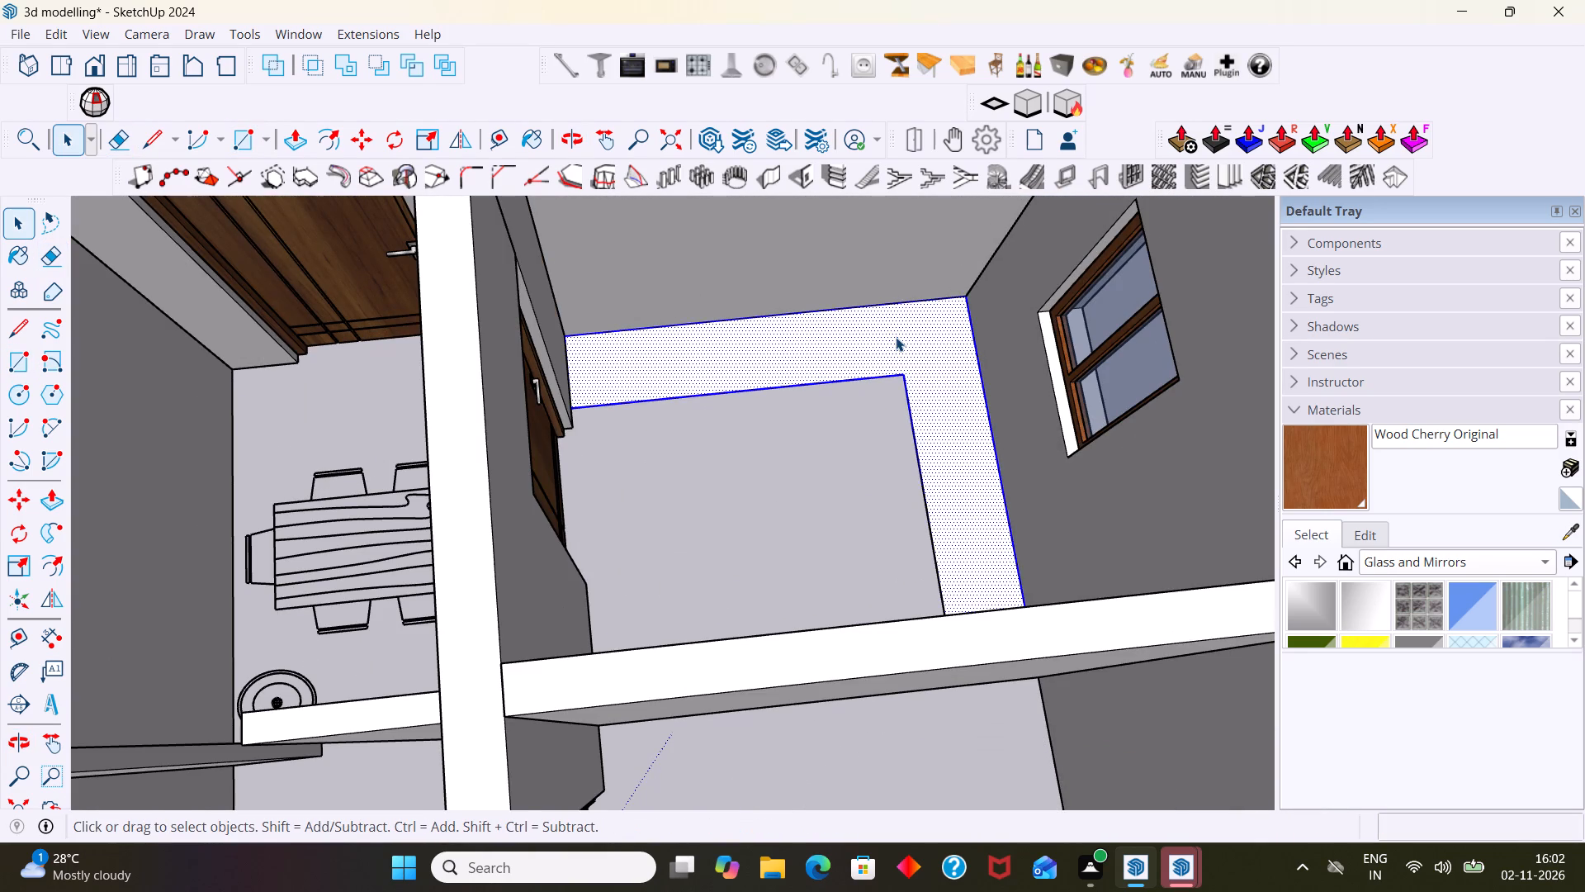
right_click(896, 337)
click(980, 201)
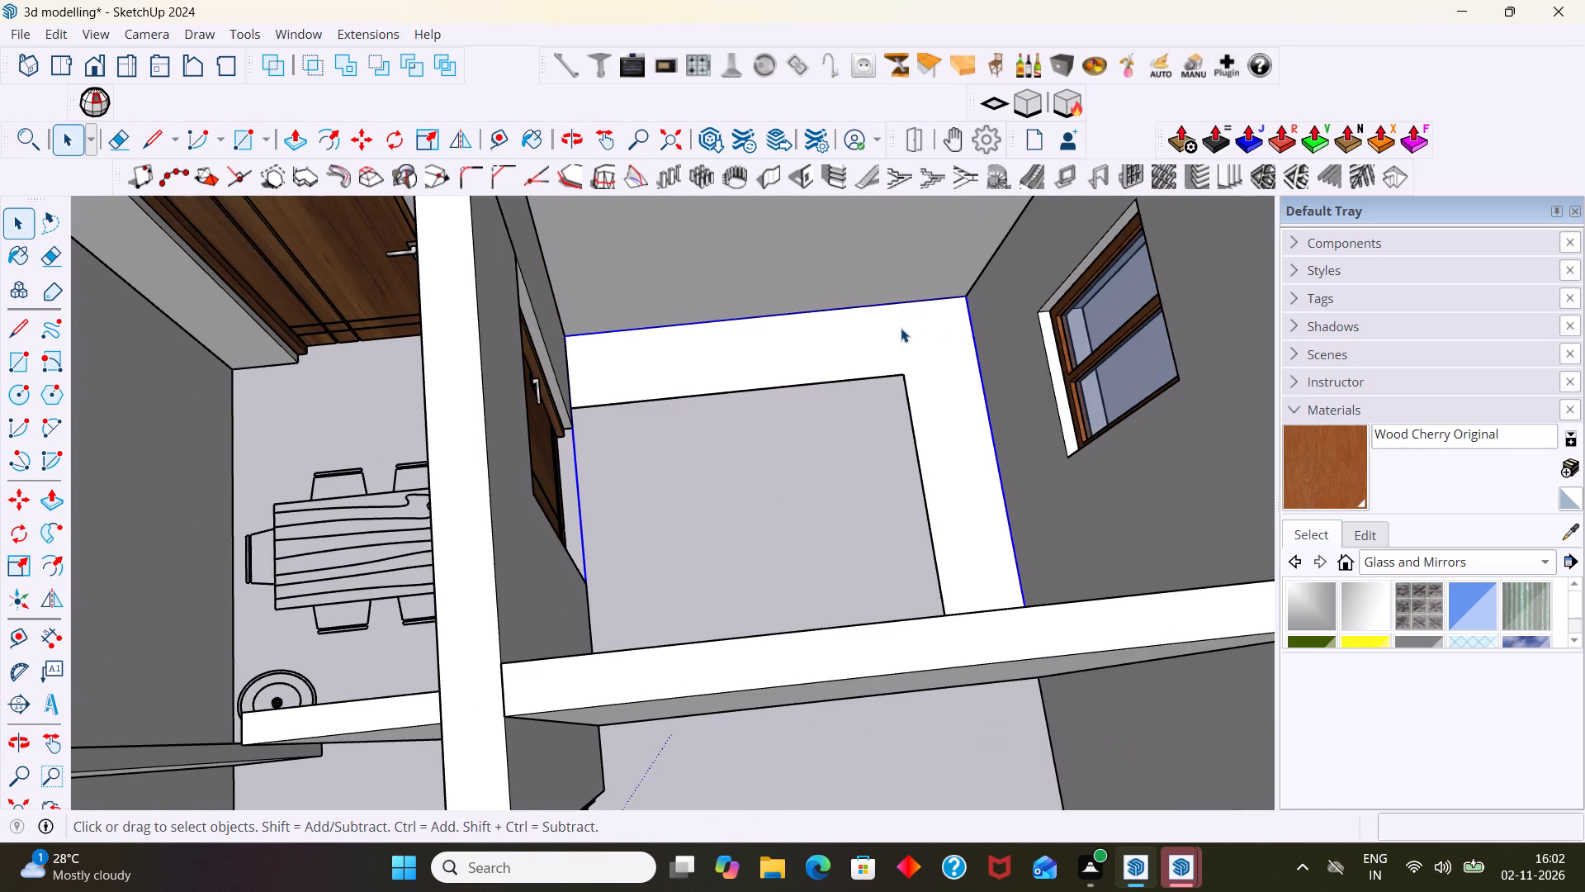
Open the counter group, extrude its L-shaped face up 2' and close the group.
double_click(901, 328)
click(901, 342)
key(p)
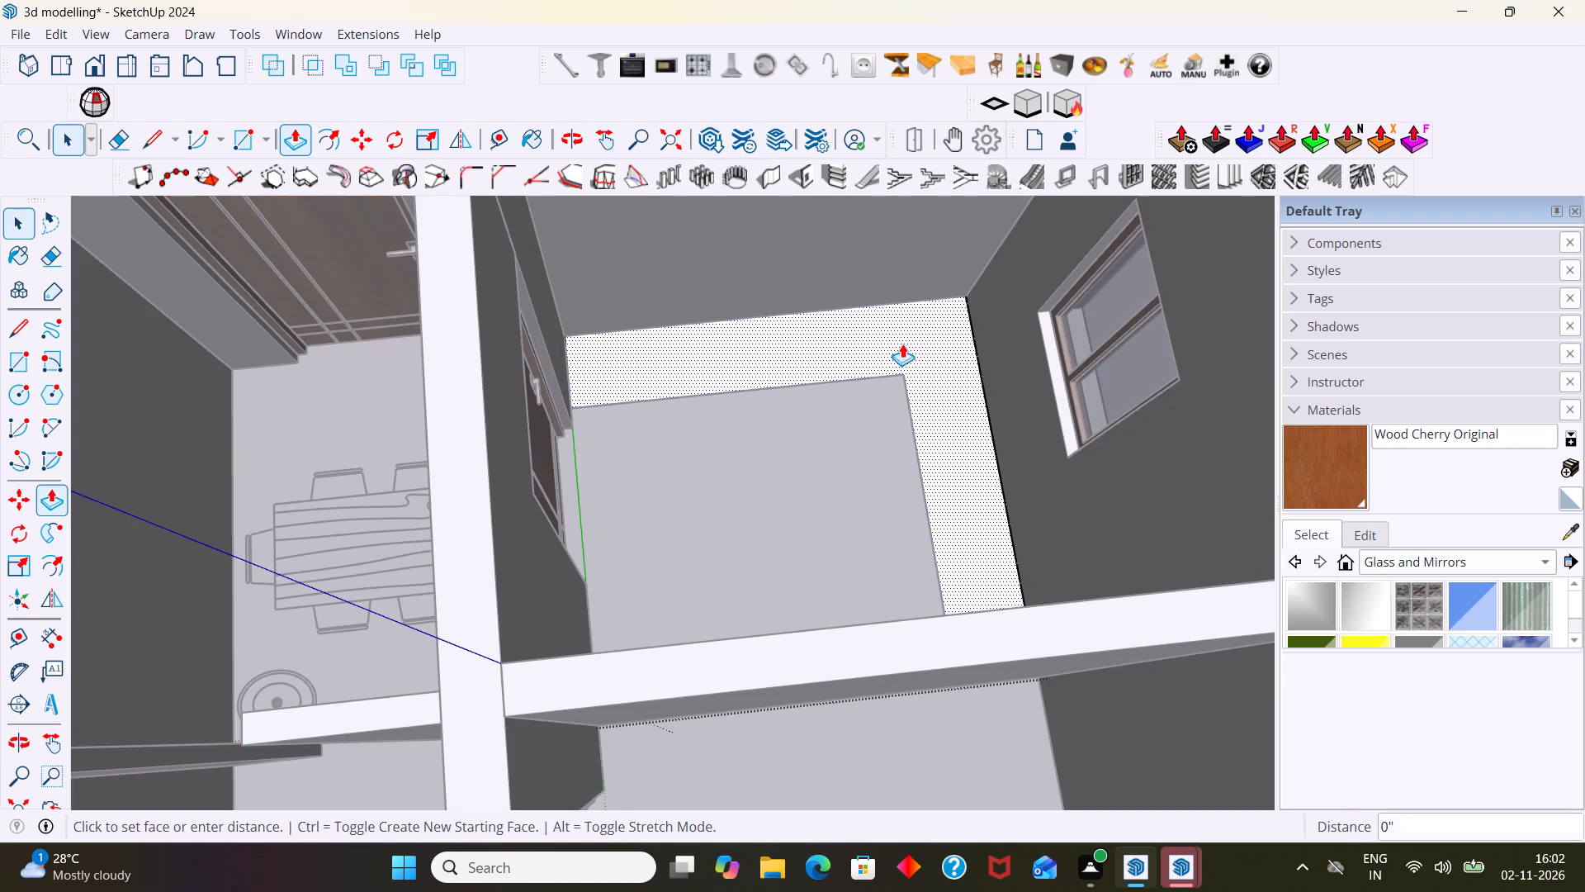
click(902, 344)
middle_drag(903, 306, 896, 281)
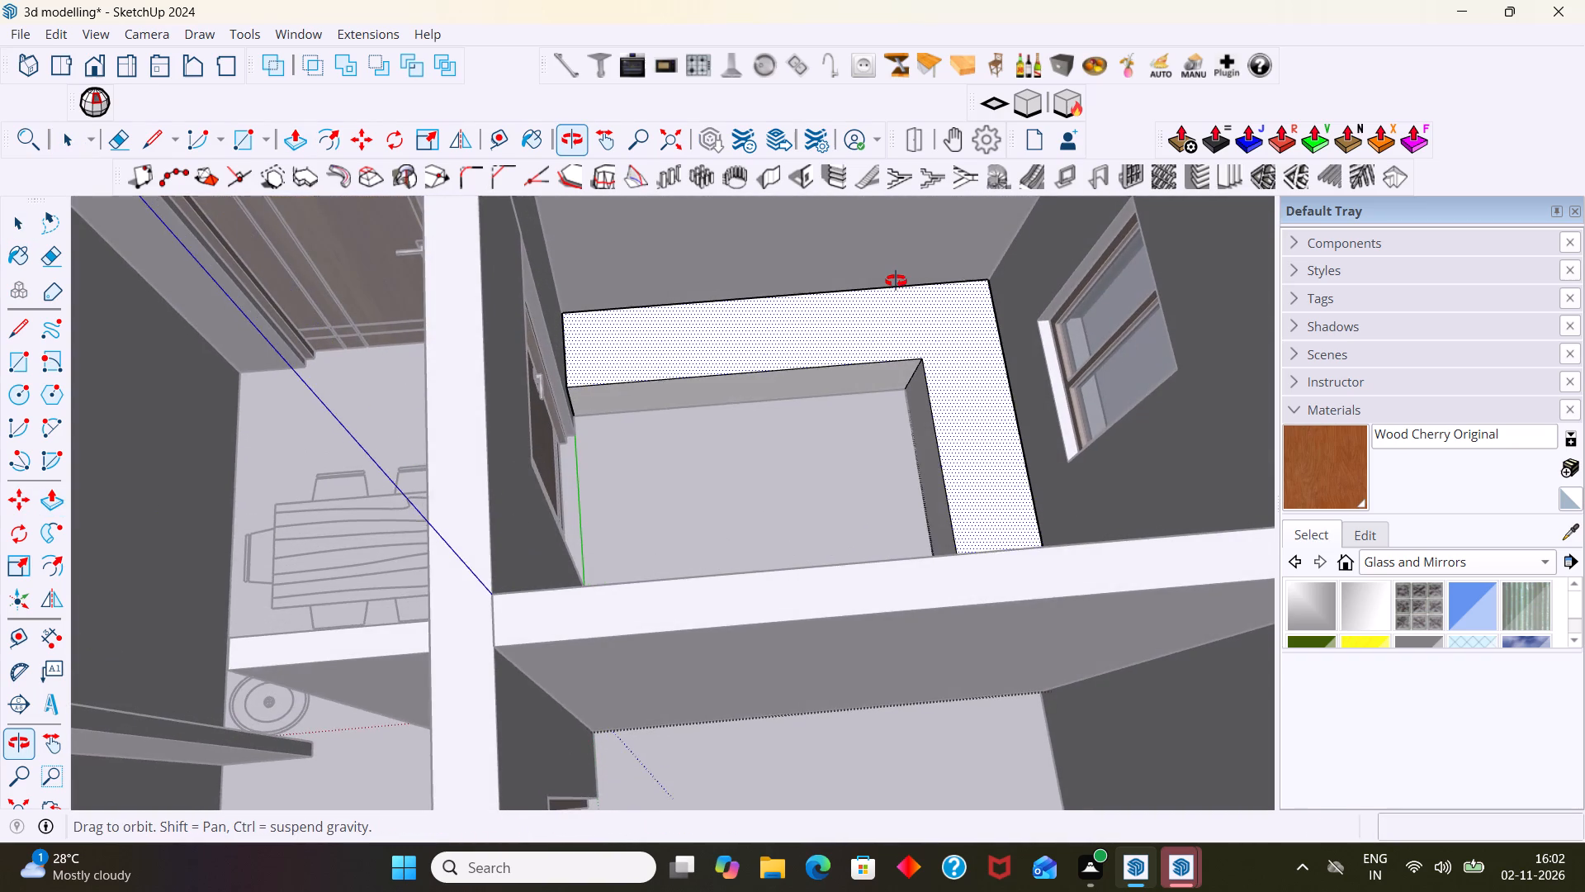
middle_drag(896, 281, 1194, 249)
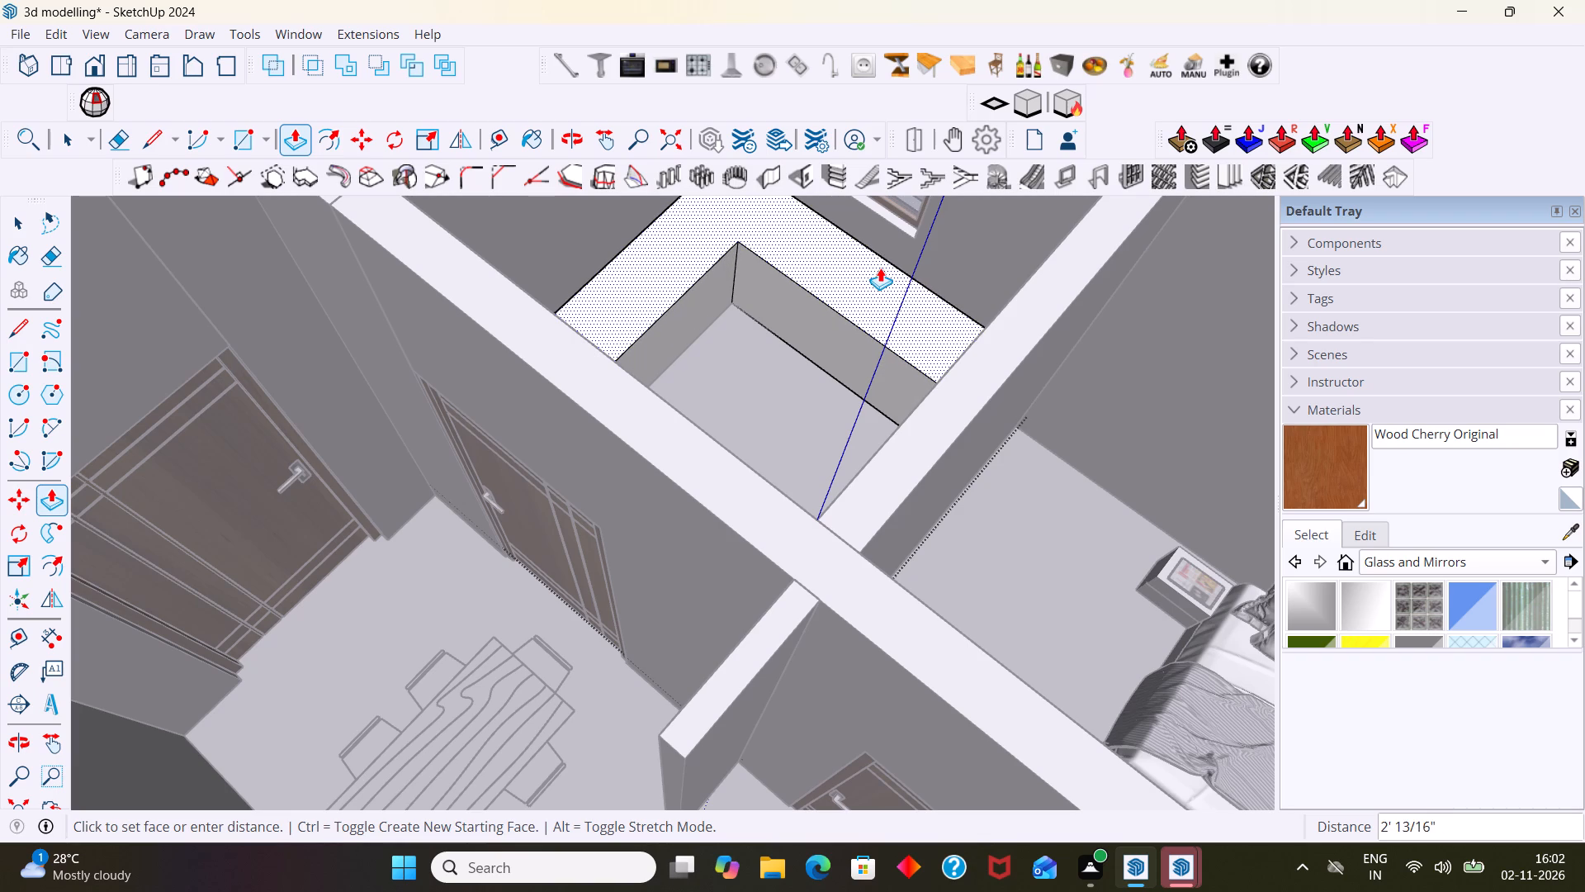
text(2')
key(Return)
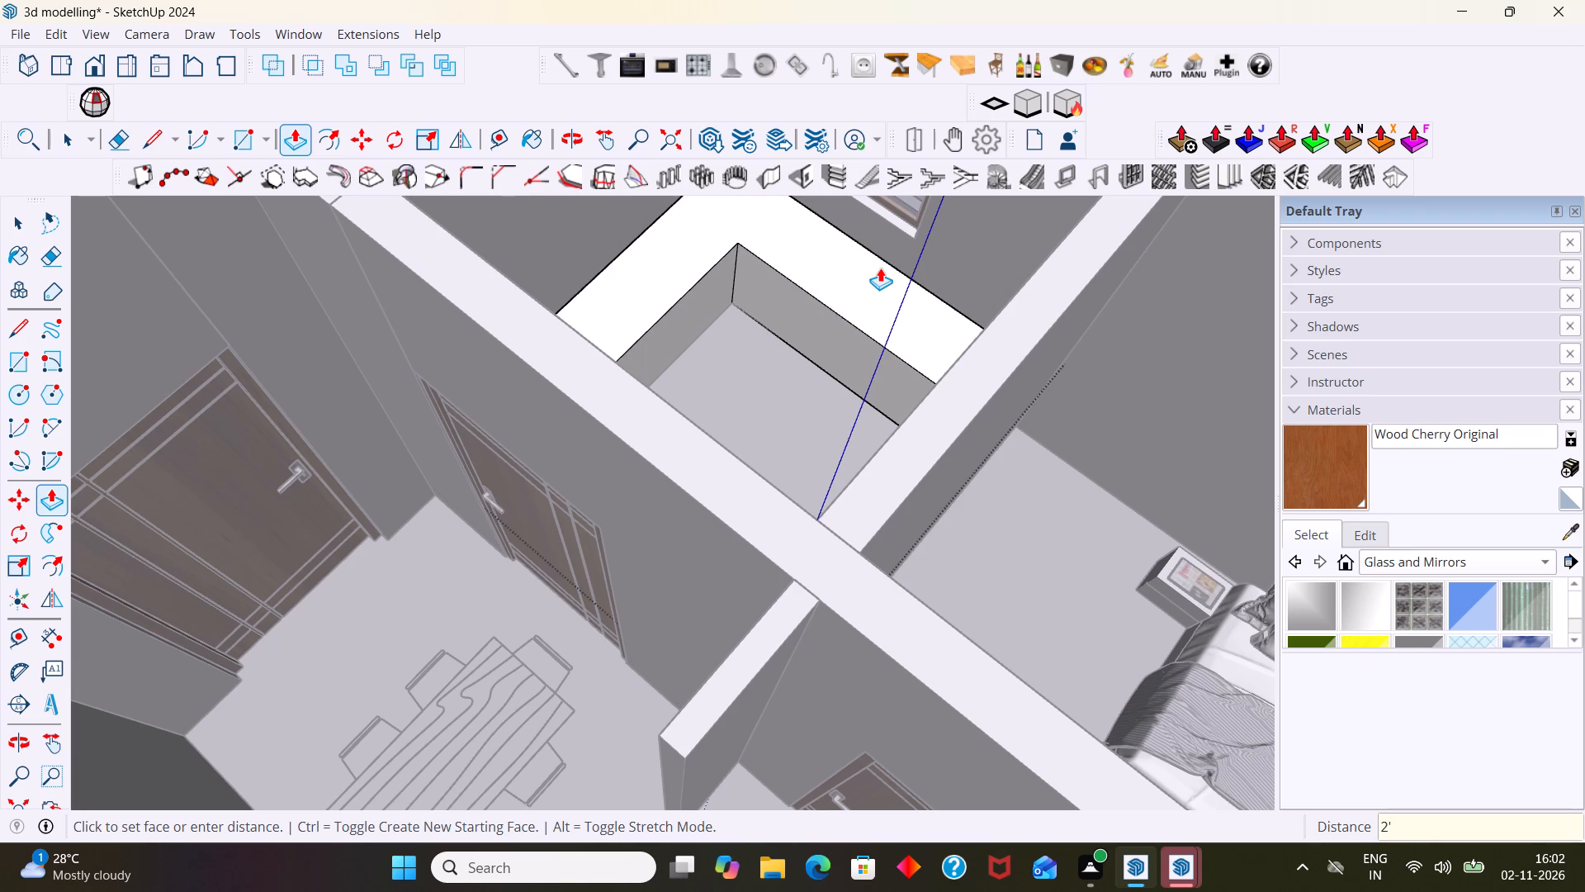
key(space)
scroll(863, 338, down, 4)
scroll(816, 286, down, 7)
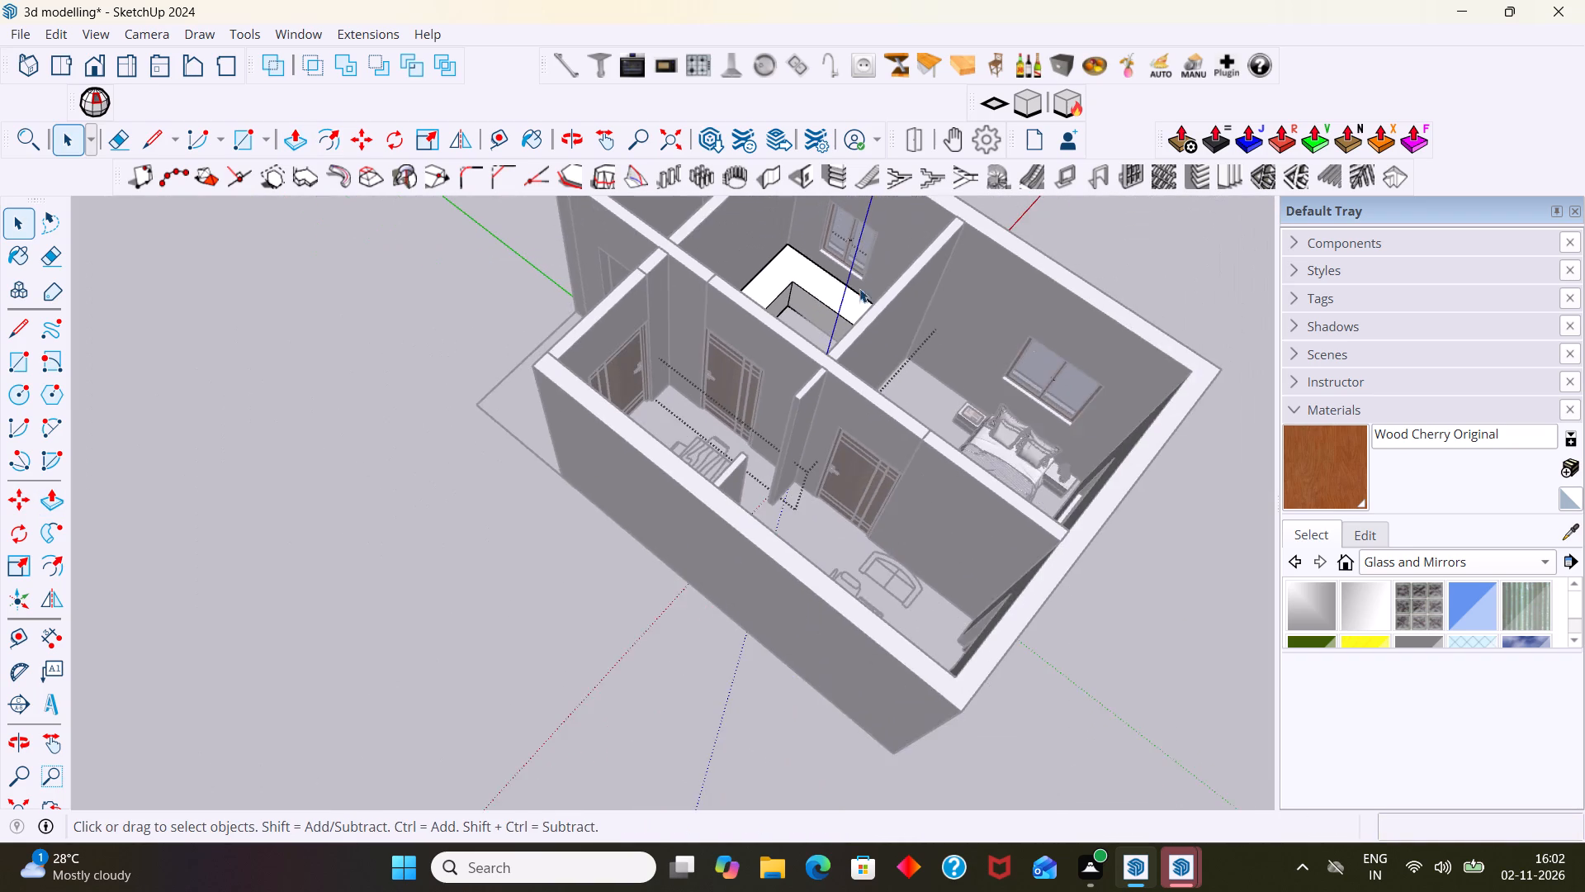
click(1110, 245)
Examine the kitchen counter block from several angles and from outside the house.
middle_drag(804, 342, 756, 427)
scroll(788, 344, up, 10)
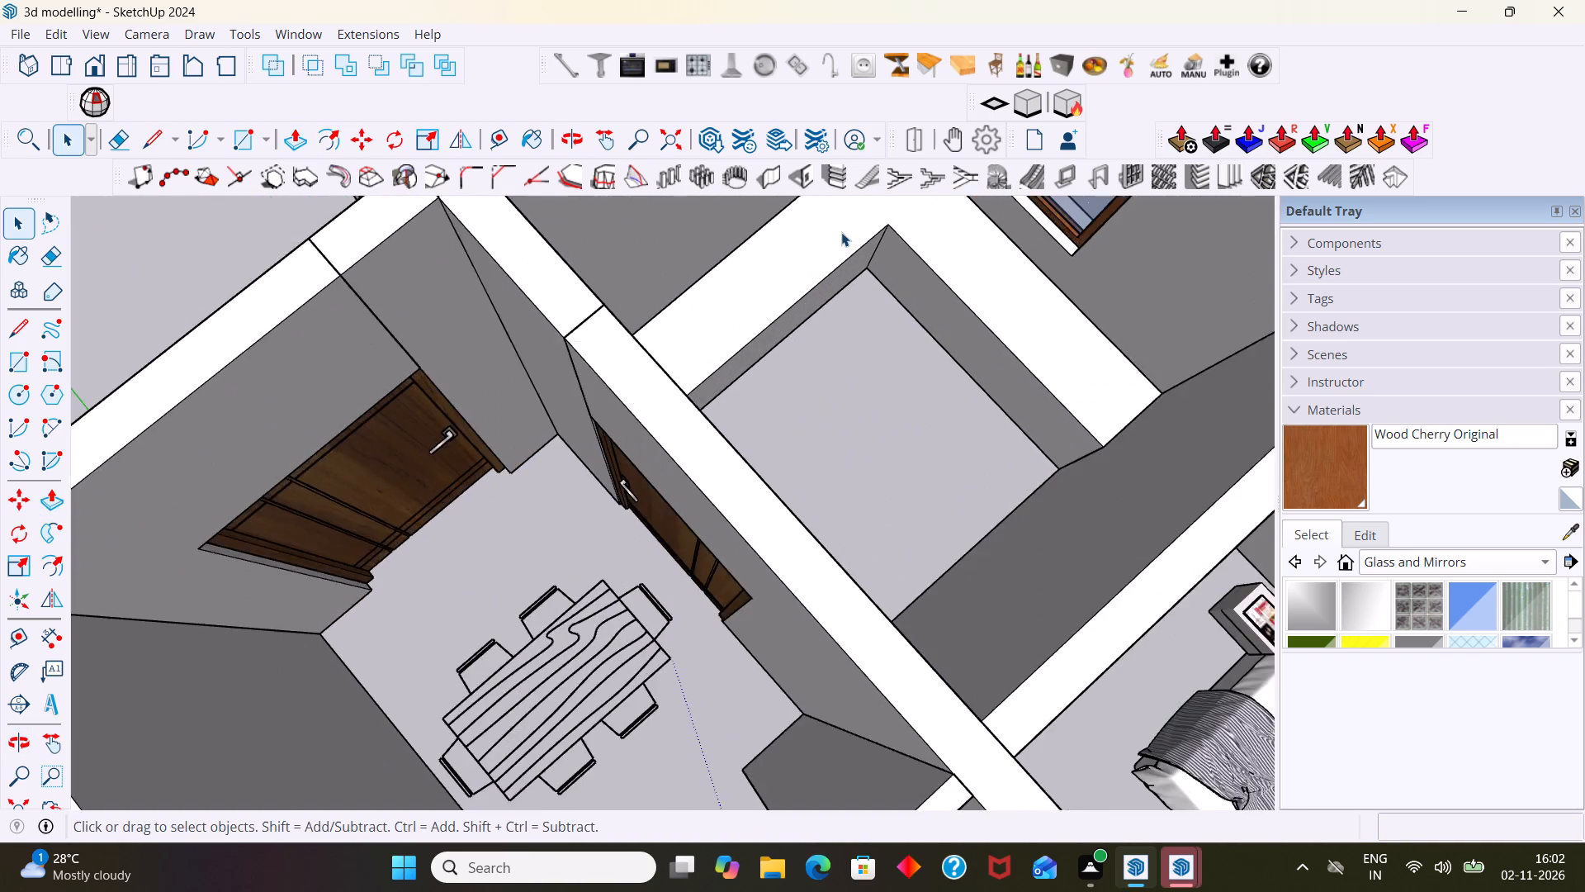
scroll(842, 231, down, 4)
scroll(860, 240, up, 7)
scroll(873, 247, down, 4)
shift+middle_drag(862, 281, 744, 412)
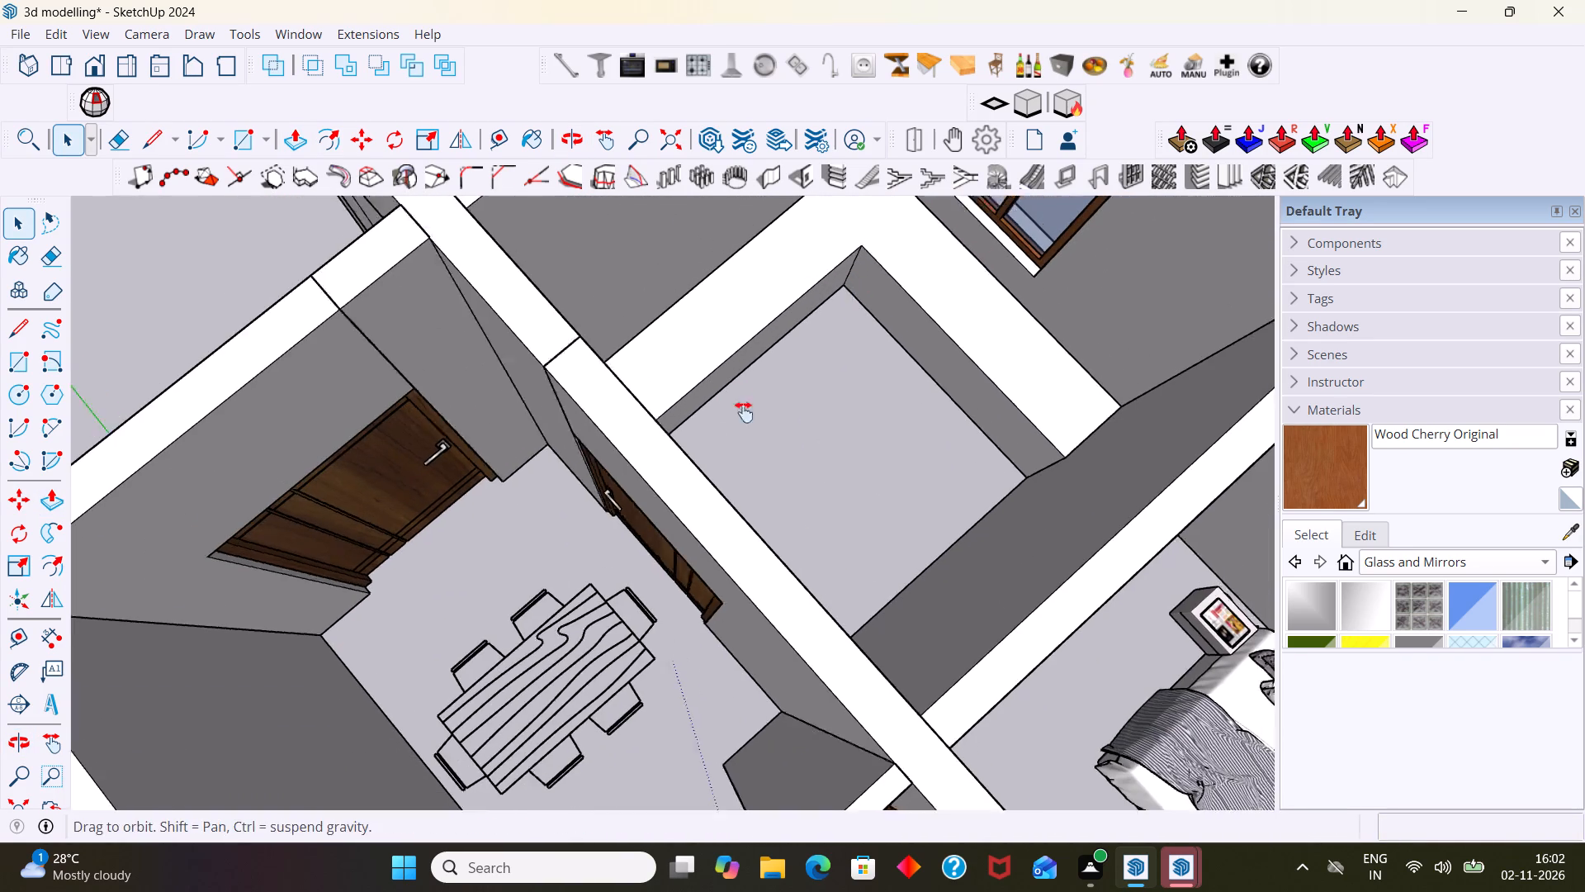
shift+middle_drag(744, 412, 741, 418)
scroll(740, 408, up, 3)
middle_drag(738, 396, 707, 283)
scroll(717, 374, down, 6)
middle_drag(719, 489, 722, 448)
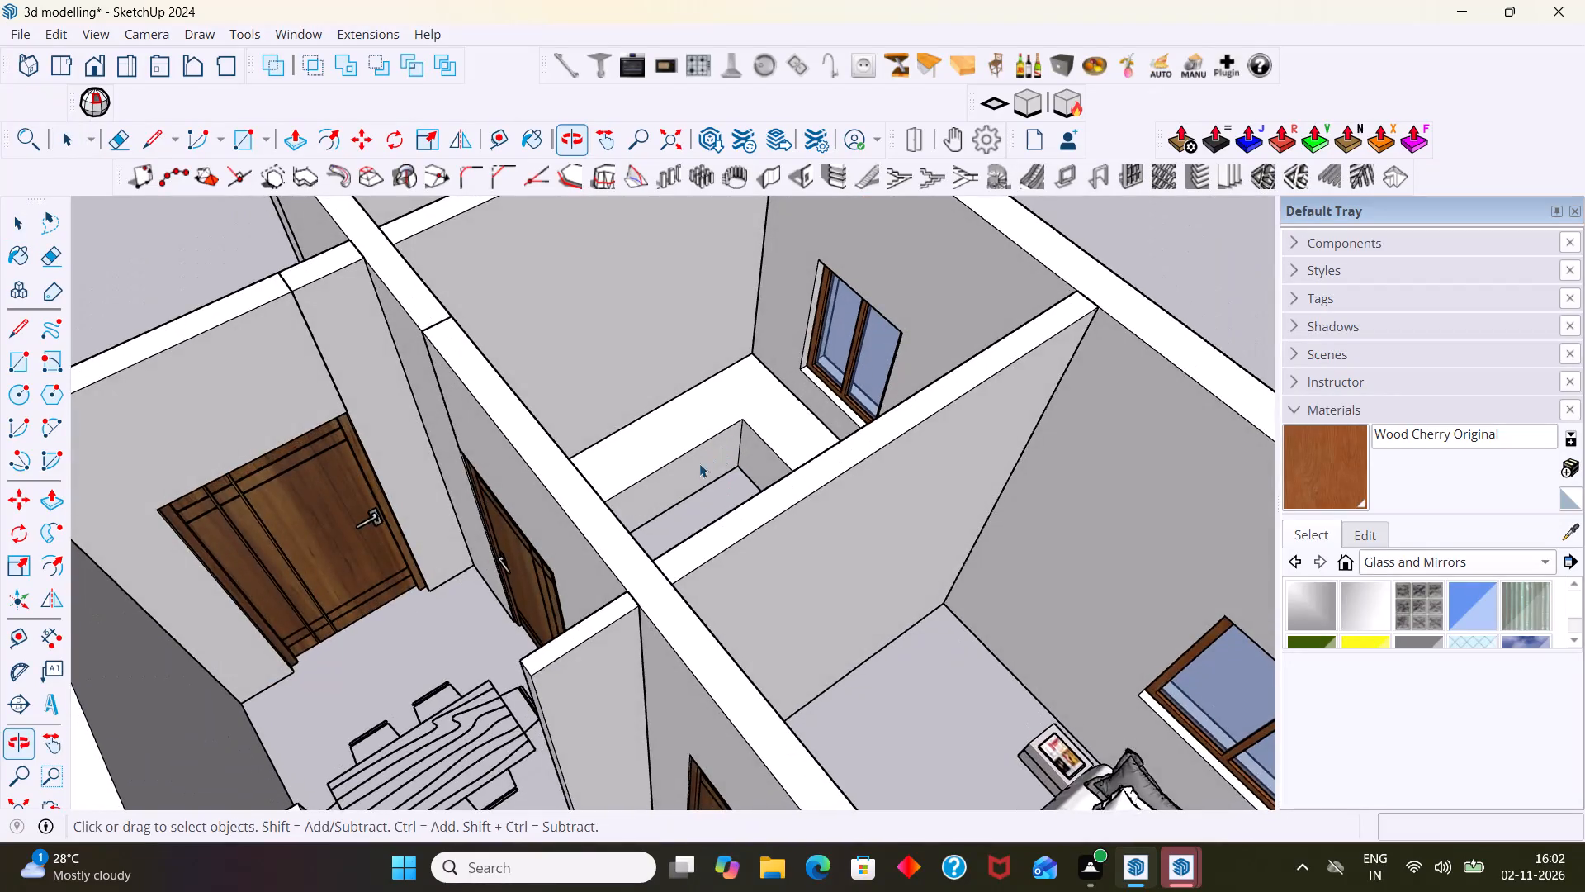
scroll(694, 466, up, 10)
middle_drag(667, 543, 355, 518)
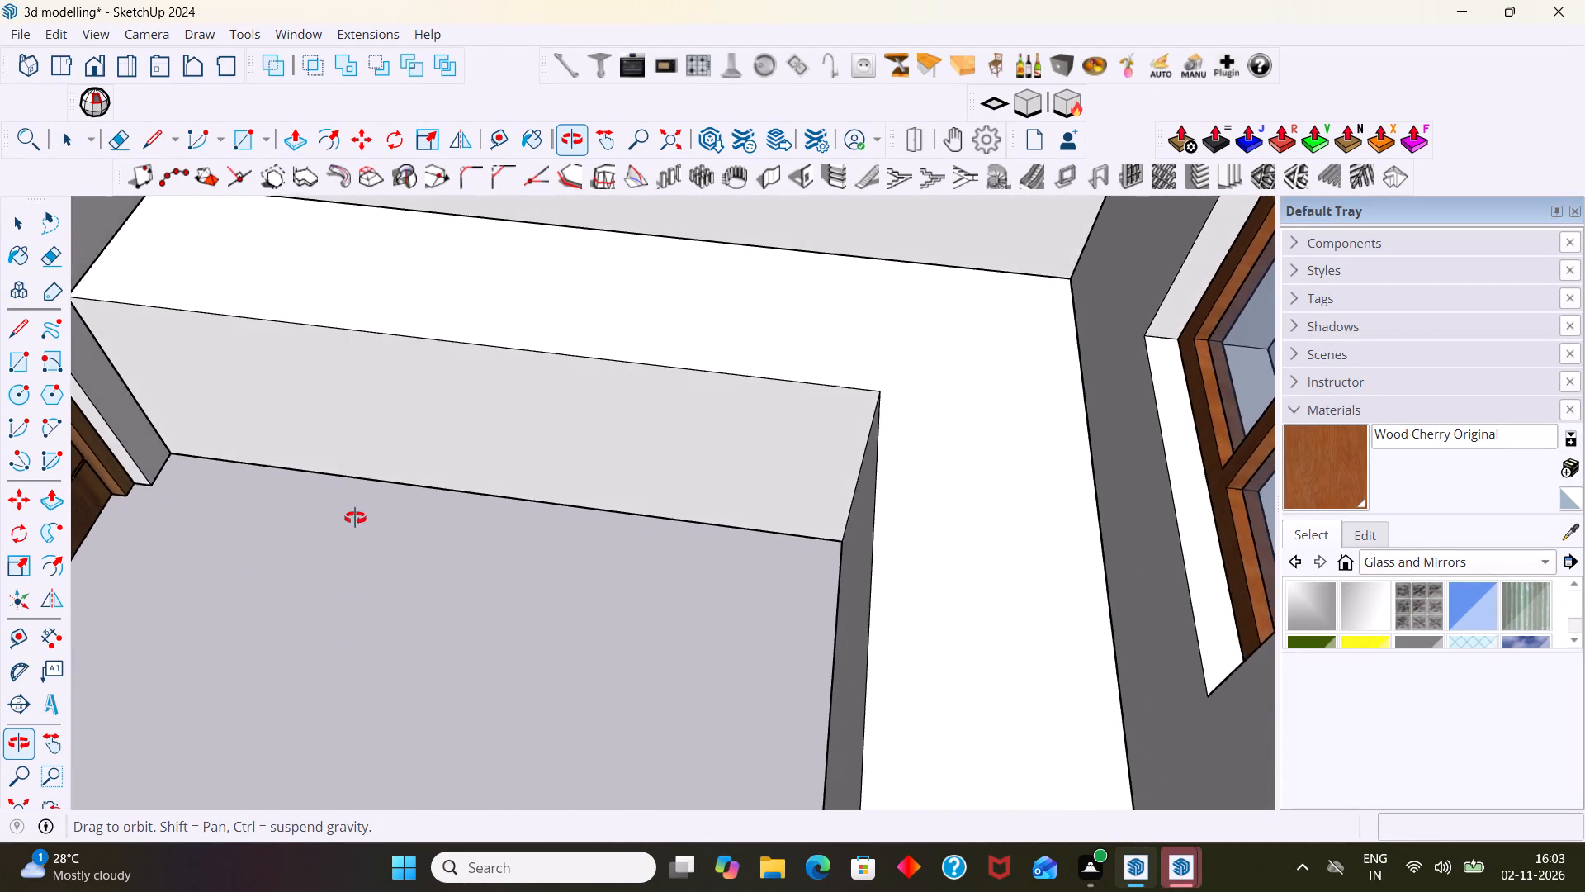
middle_drag(355, 518, 326, 516)
scroll(348, 492, down, 15)
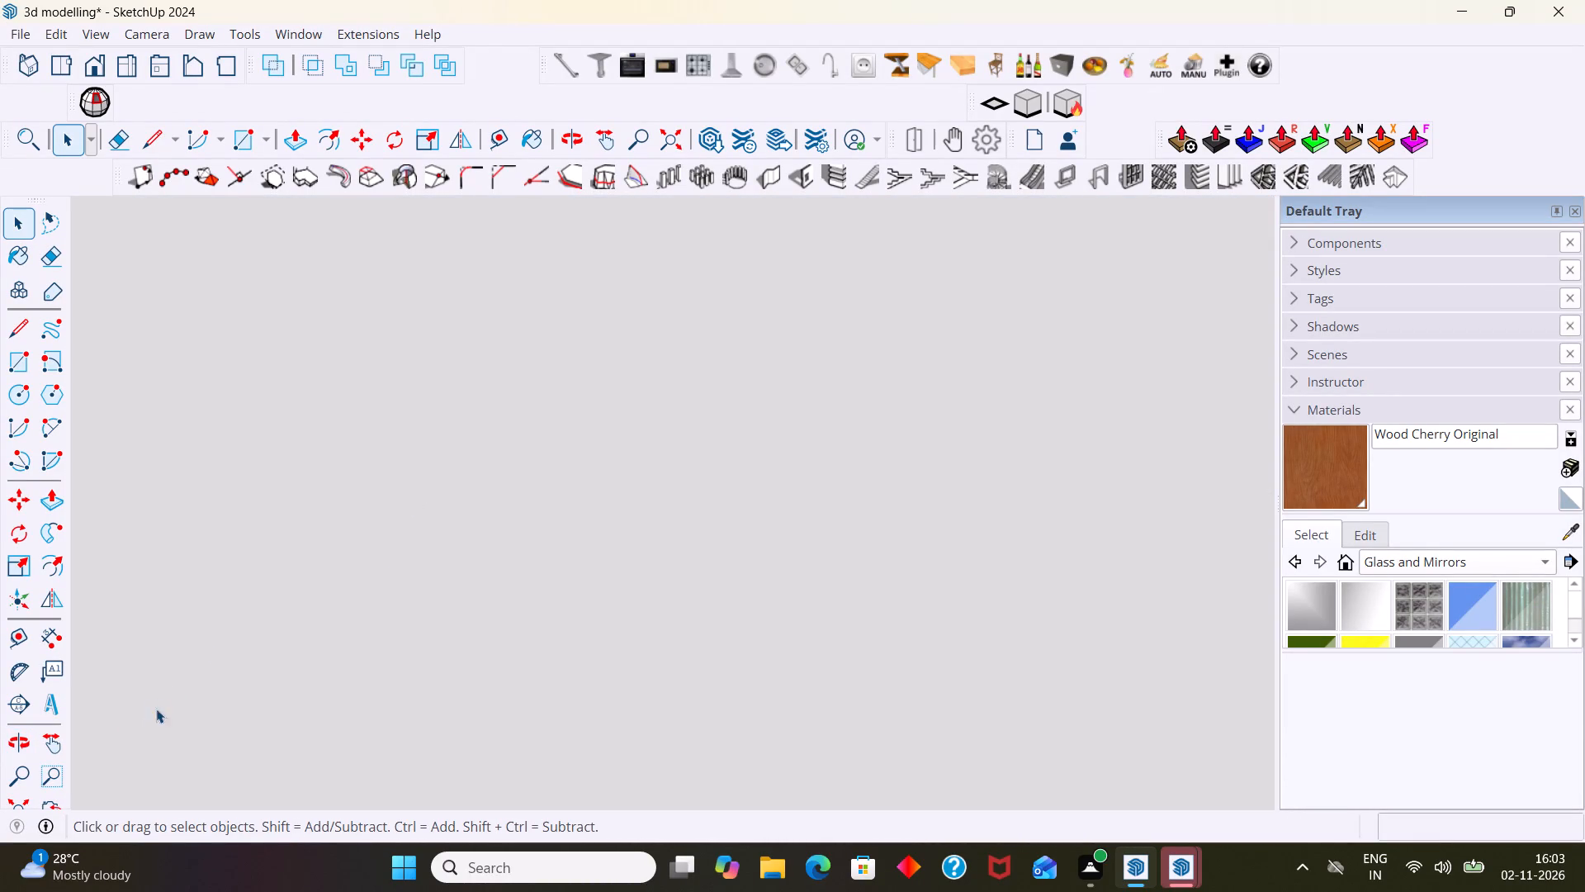
click(13, 805)
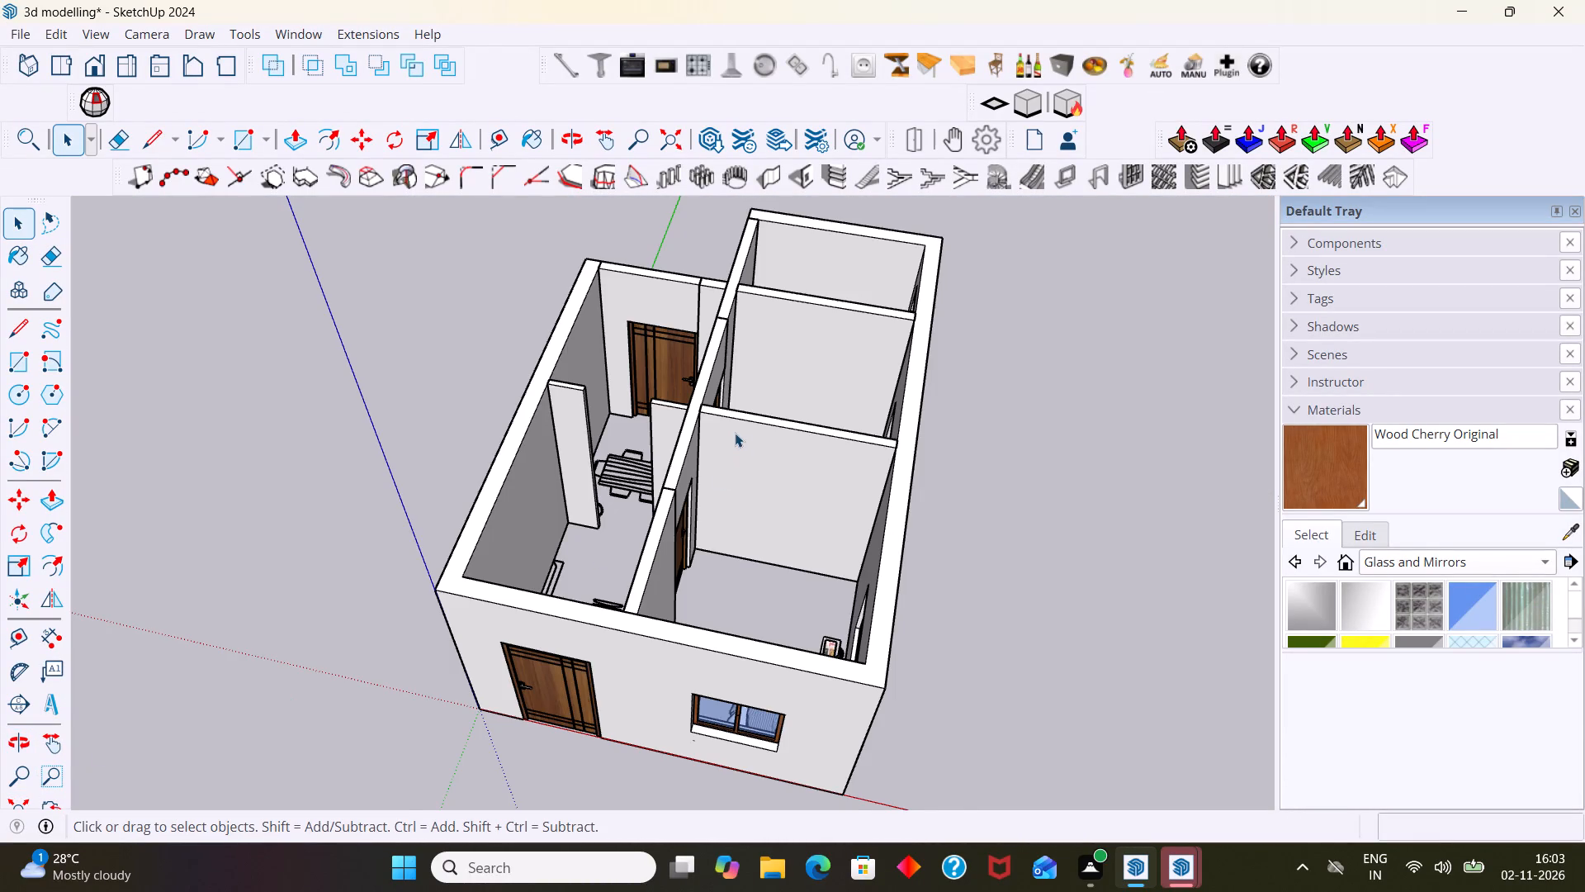
scroll(735, 437, up, 11)
middle_drag(752, 401, 1071, 543)
scroll(808, 352, up, 5)
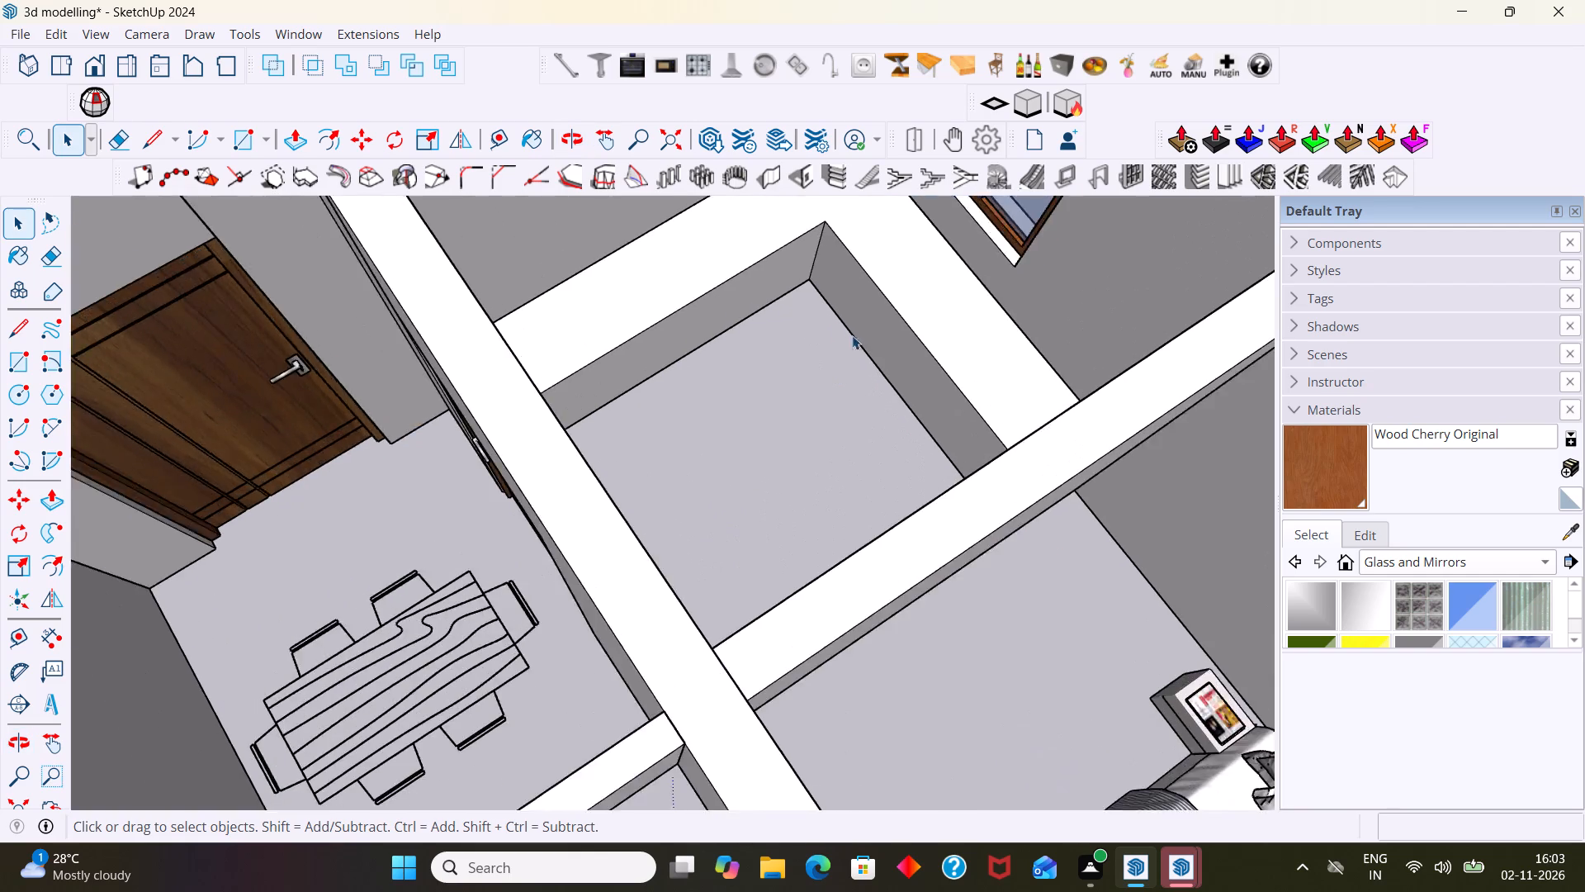
scroll(852, 335, up, 2)
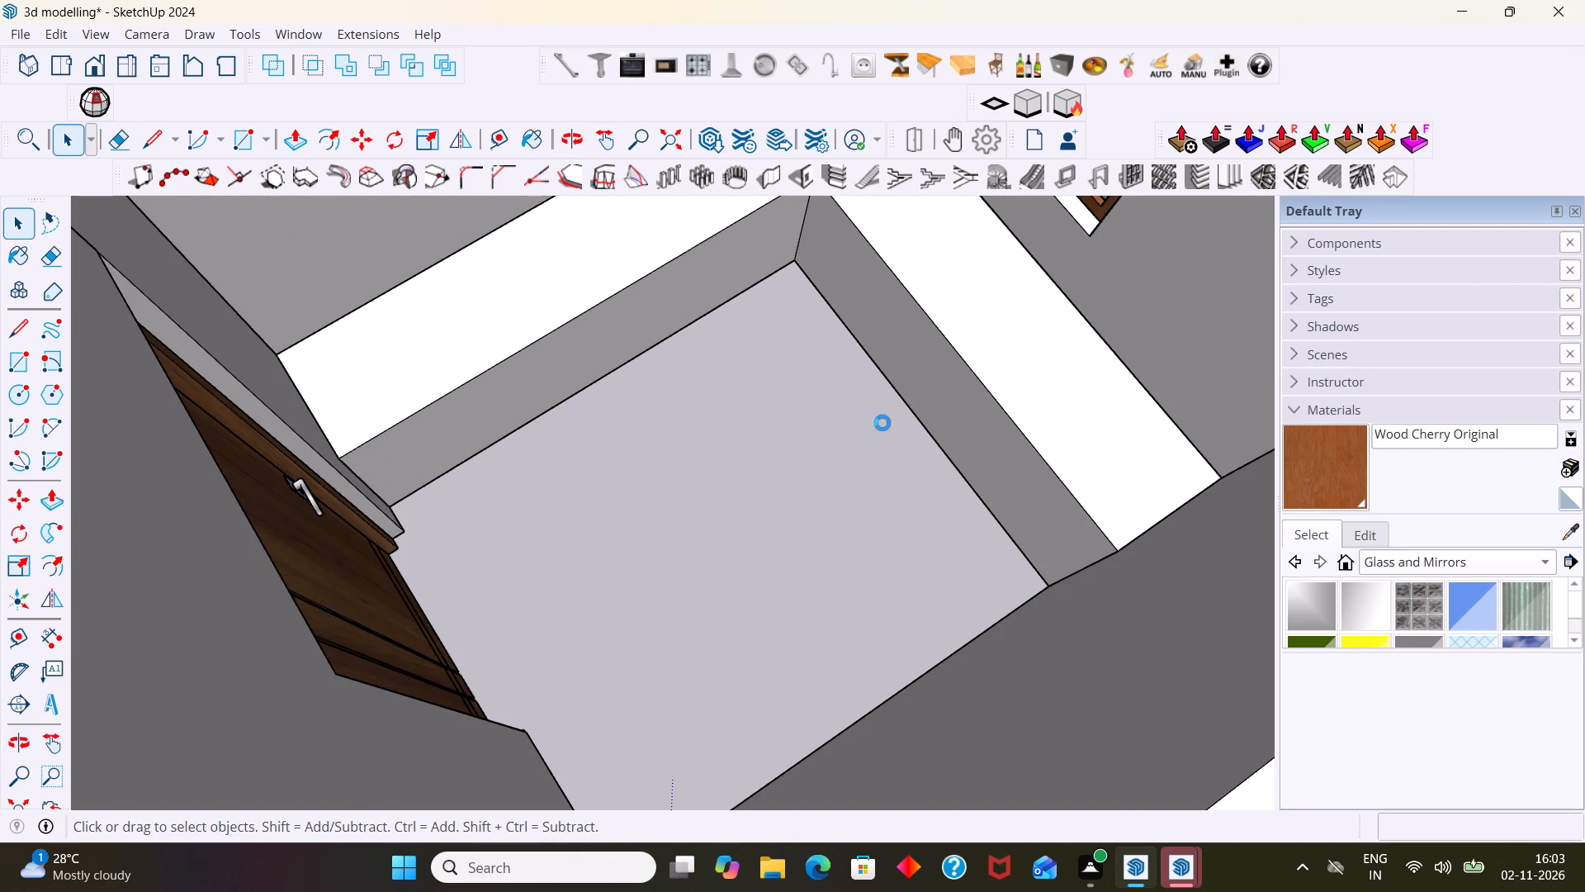
middle_drag(915, 426, 906, 338)
middle_drag(834, 358, 878, 418)
scroll(863, 413, down, 12)
shift+middle_drag(793, 363, 882, 533)
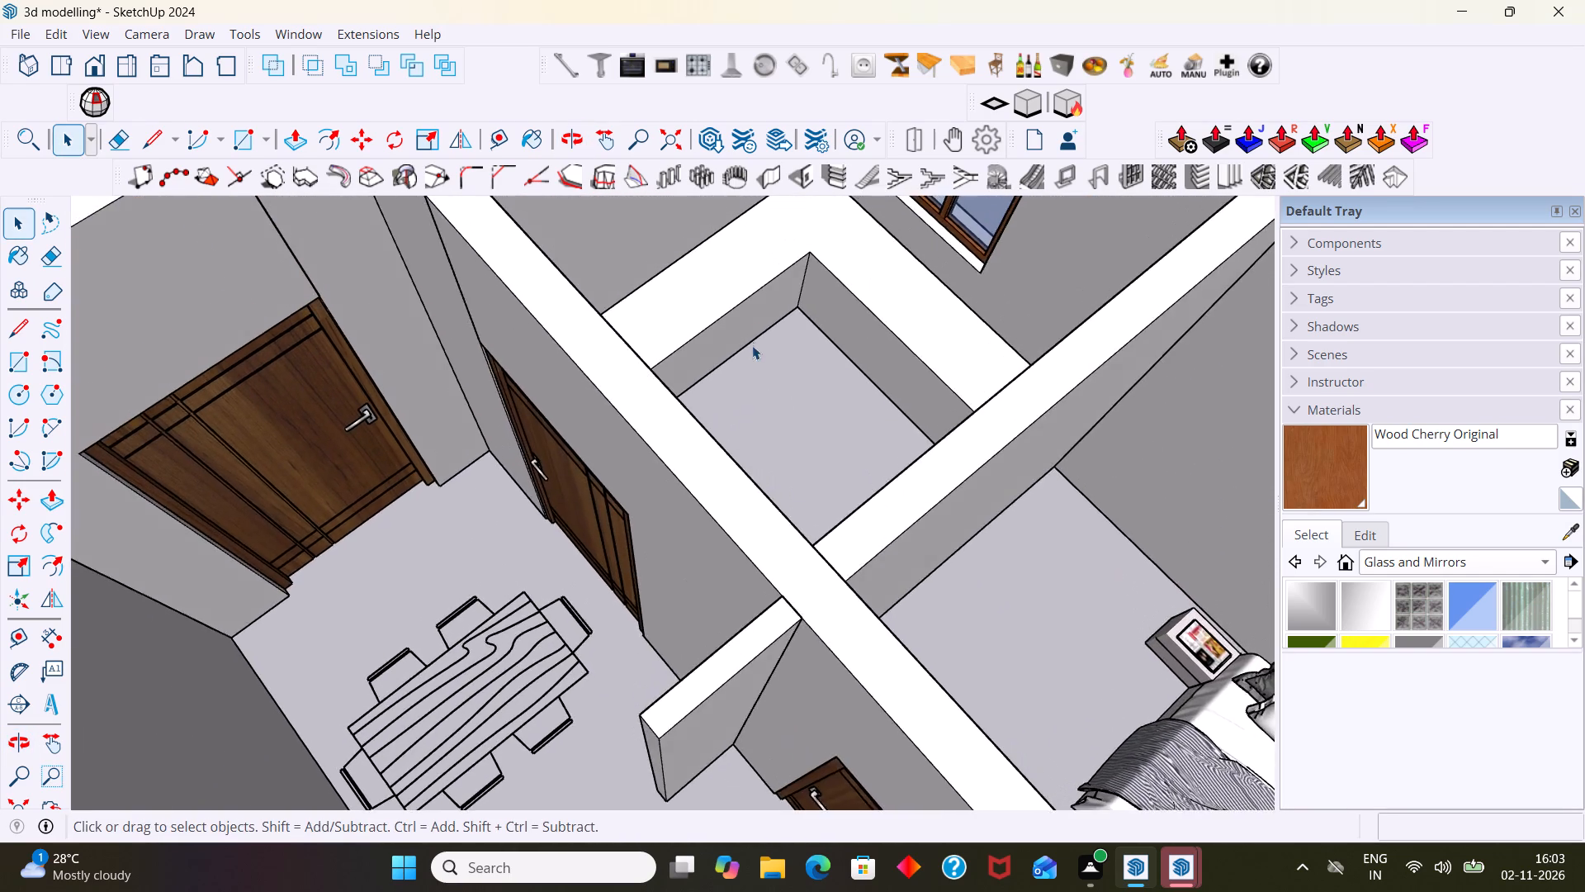
scroll(754, 332, up, 10)
middle_drag(728, 388, 655, 330)
scroll(707, 445, up, 2)
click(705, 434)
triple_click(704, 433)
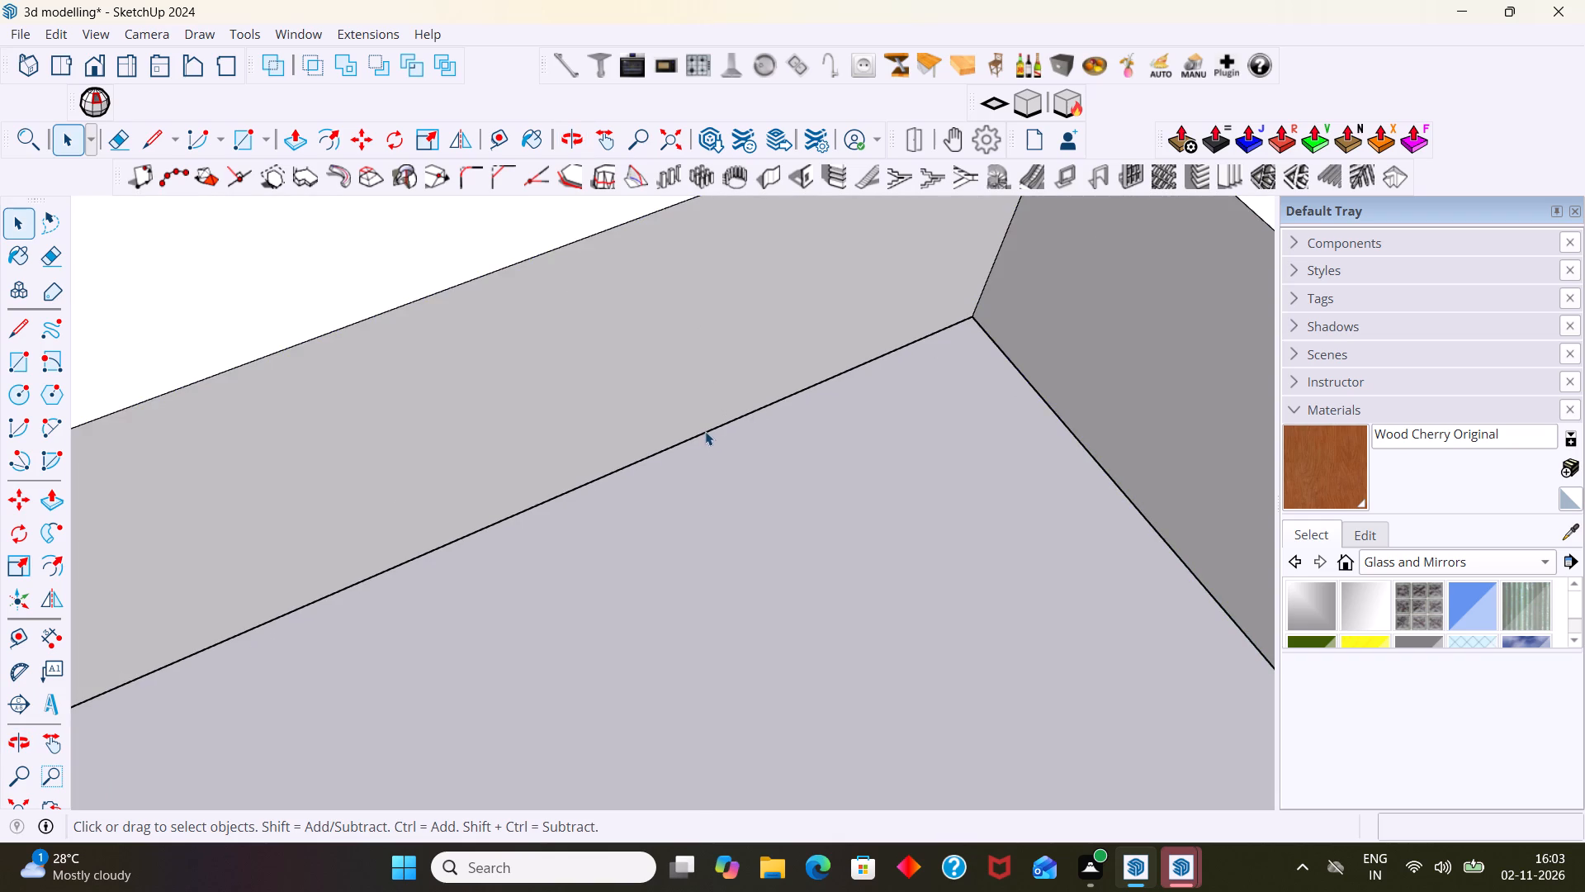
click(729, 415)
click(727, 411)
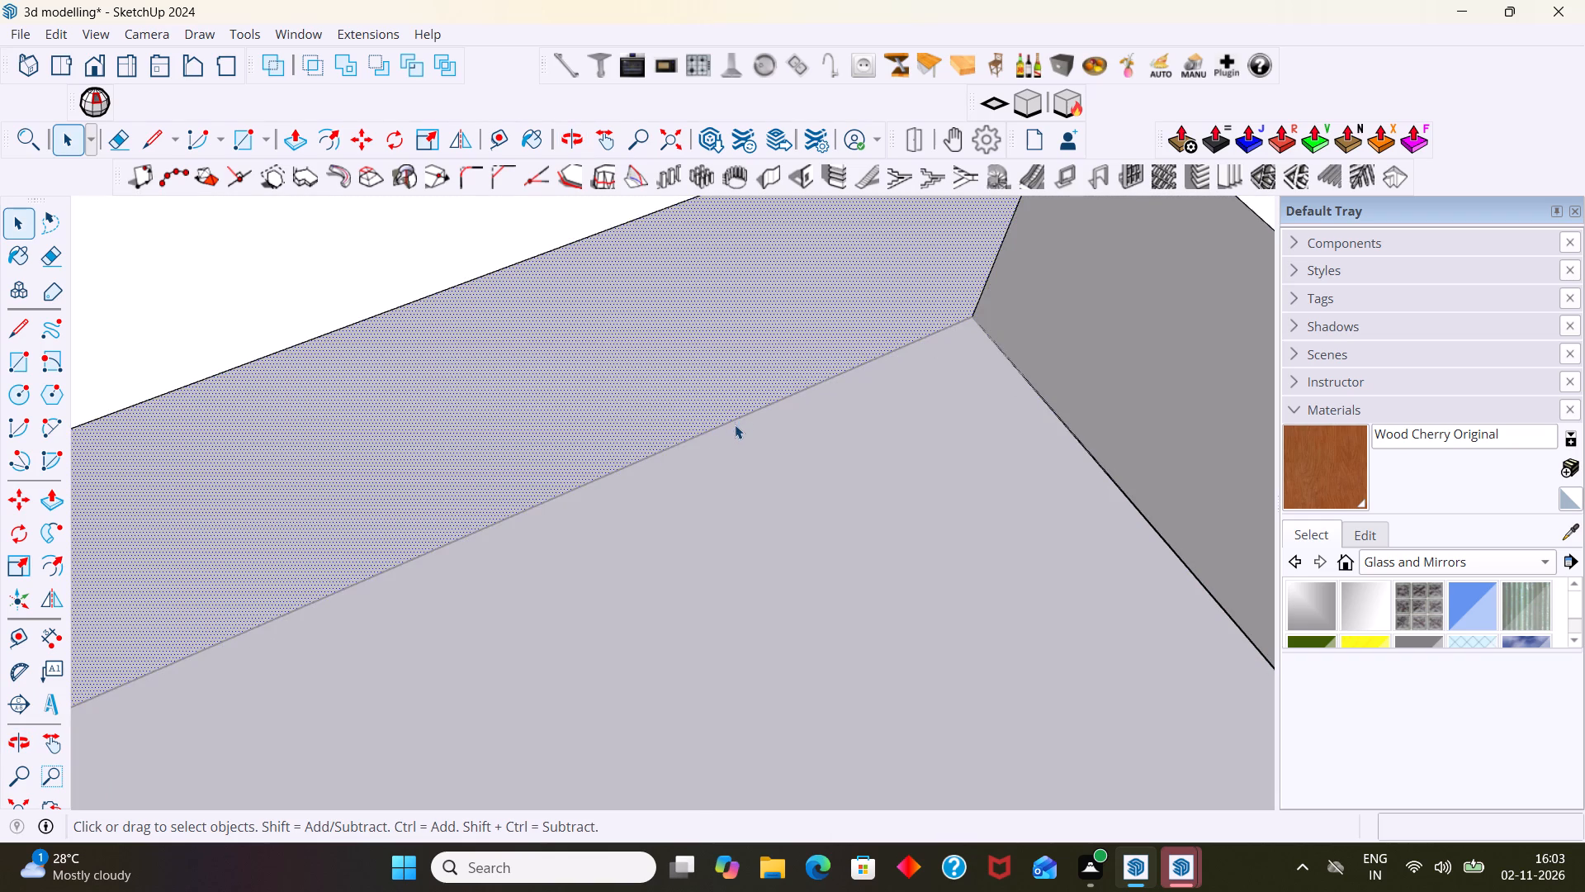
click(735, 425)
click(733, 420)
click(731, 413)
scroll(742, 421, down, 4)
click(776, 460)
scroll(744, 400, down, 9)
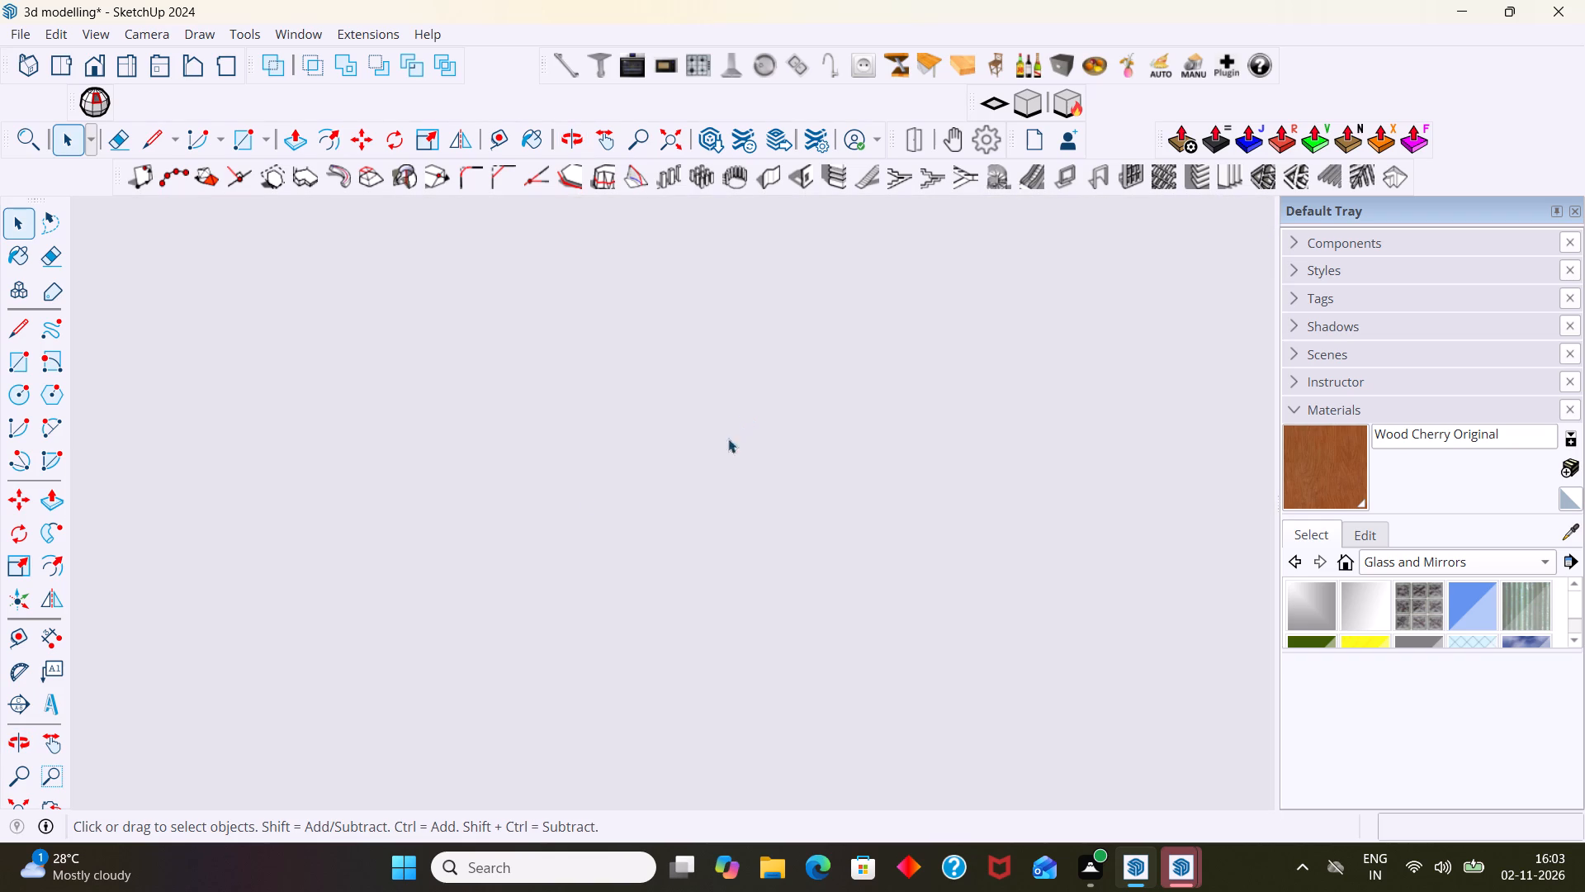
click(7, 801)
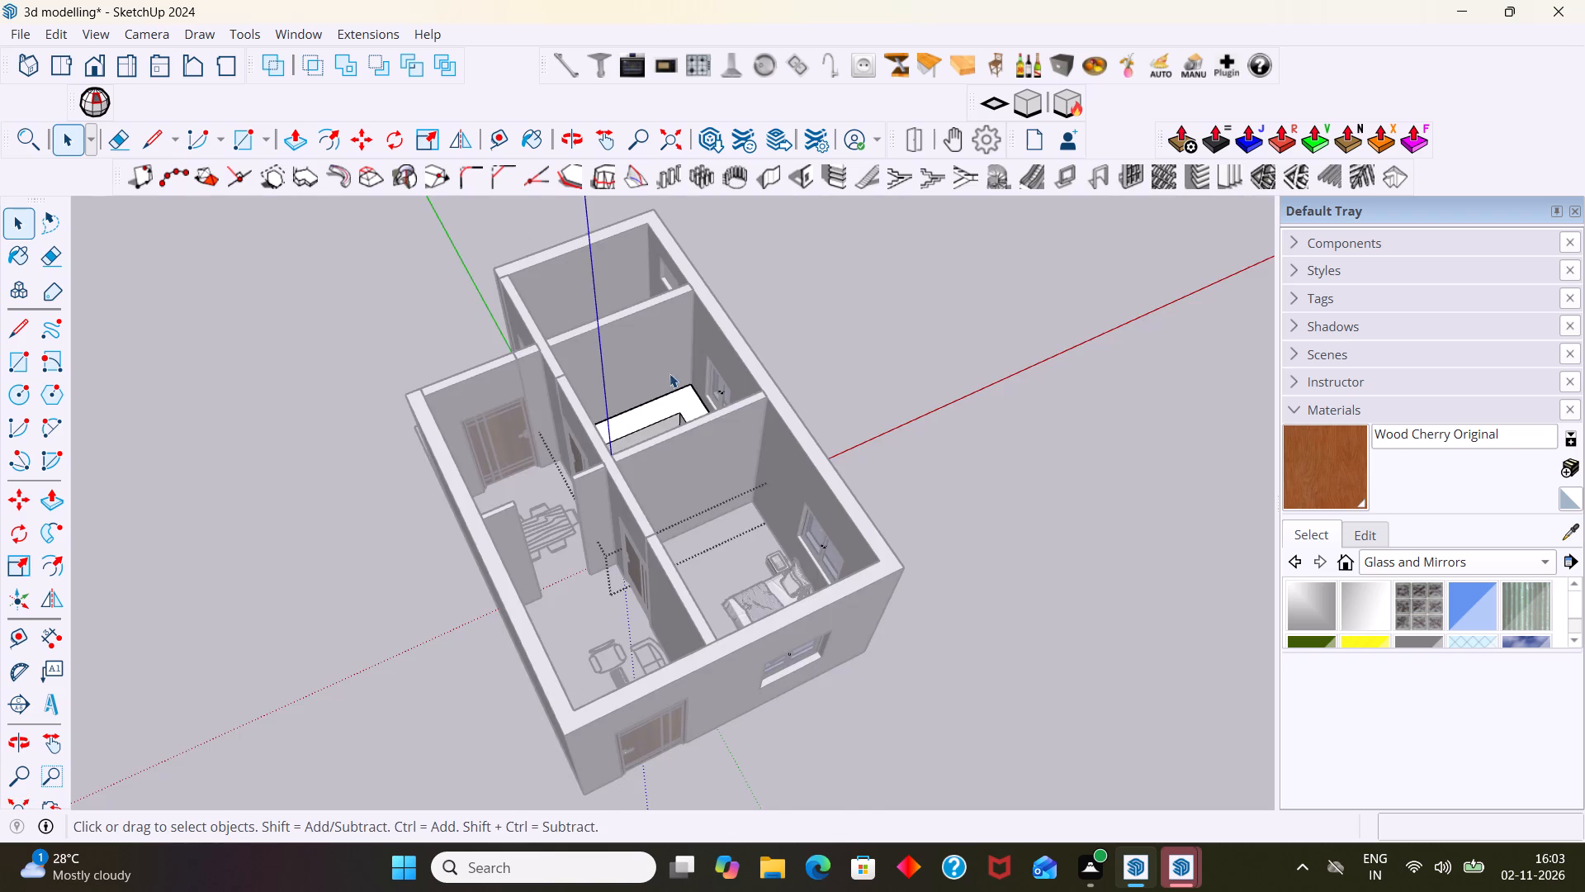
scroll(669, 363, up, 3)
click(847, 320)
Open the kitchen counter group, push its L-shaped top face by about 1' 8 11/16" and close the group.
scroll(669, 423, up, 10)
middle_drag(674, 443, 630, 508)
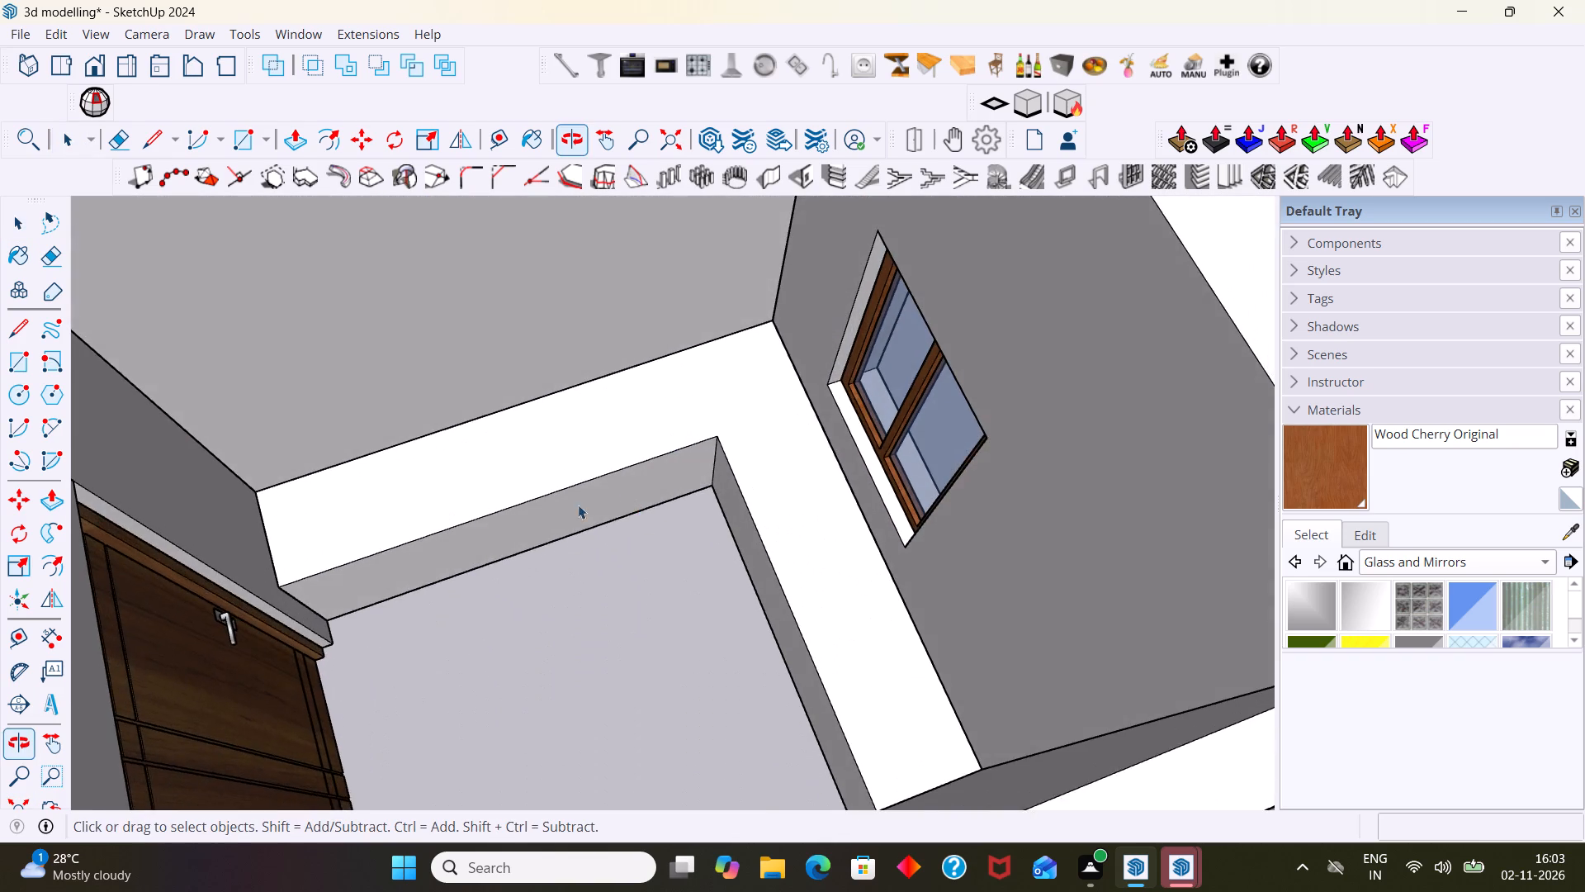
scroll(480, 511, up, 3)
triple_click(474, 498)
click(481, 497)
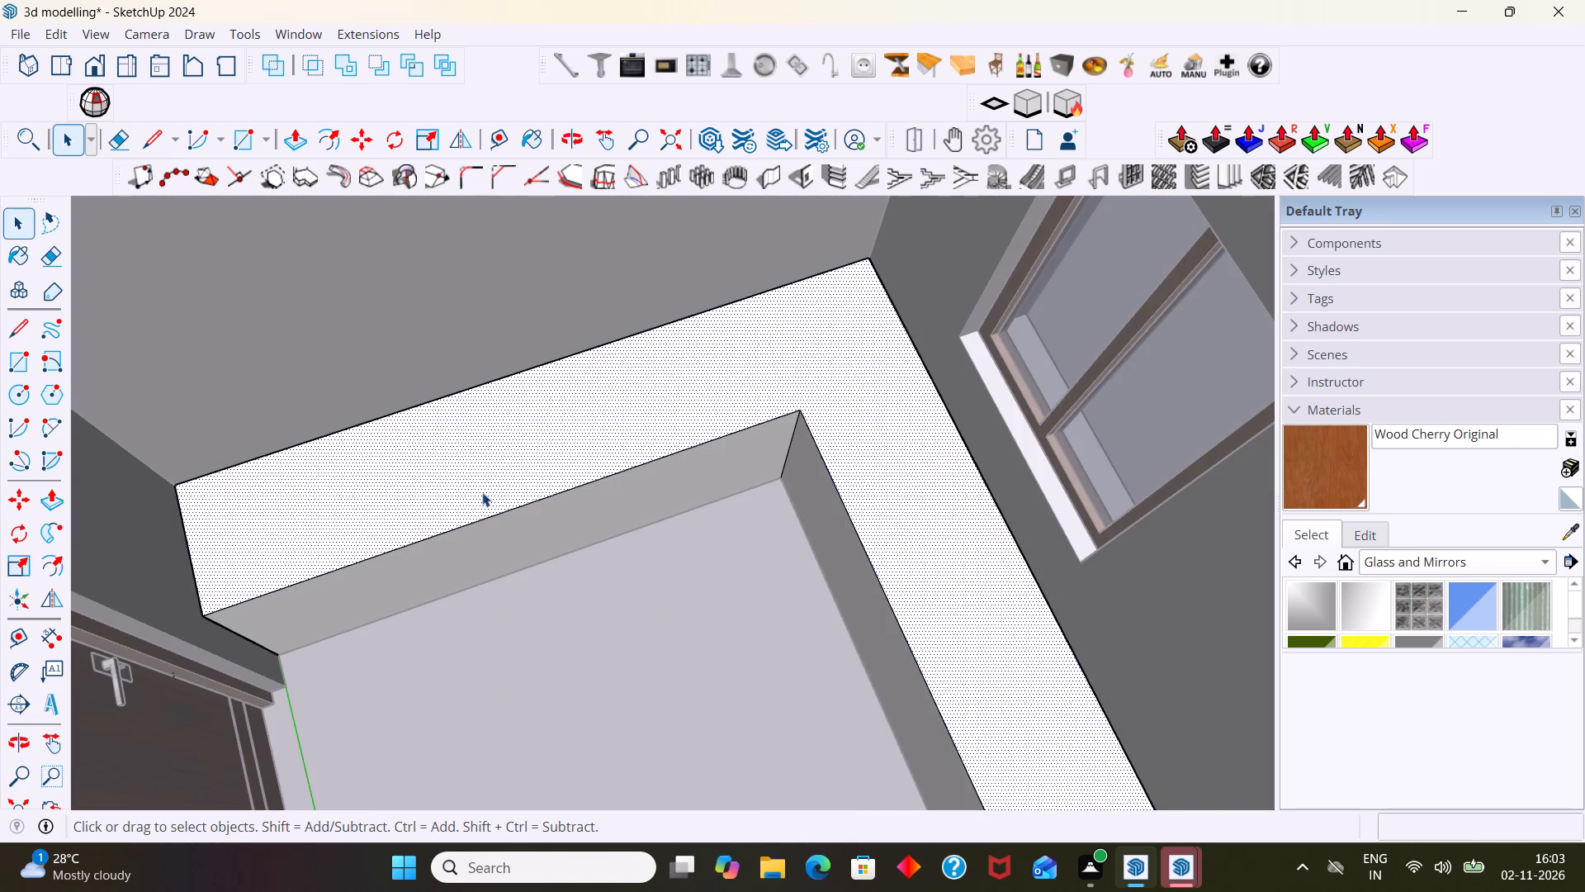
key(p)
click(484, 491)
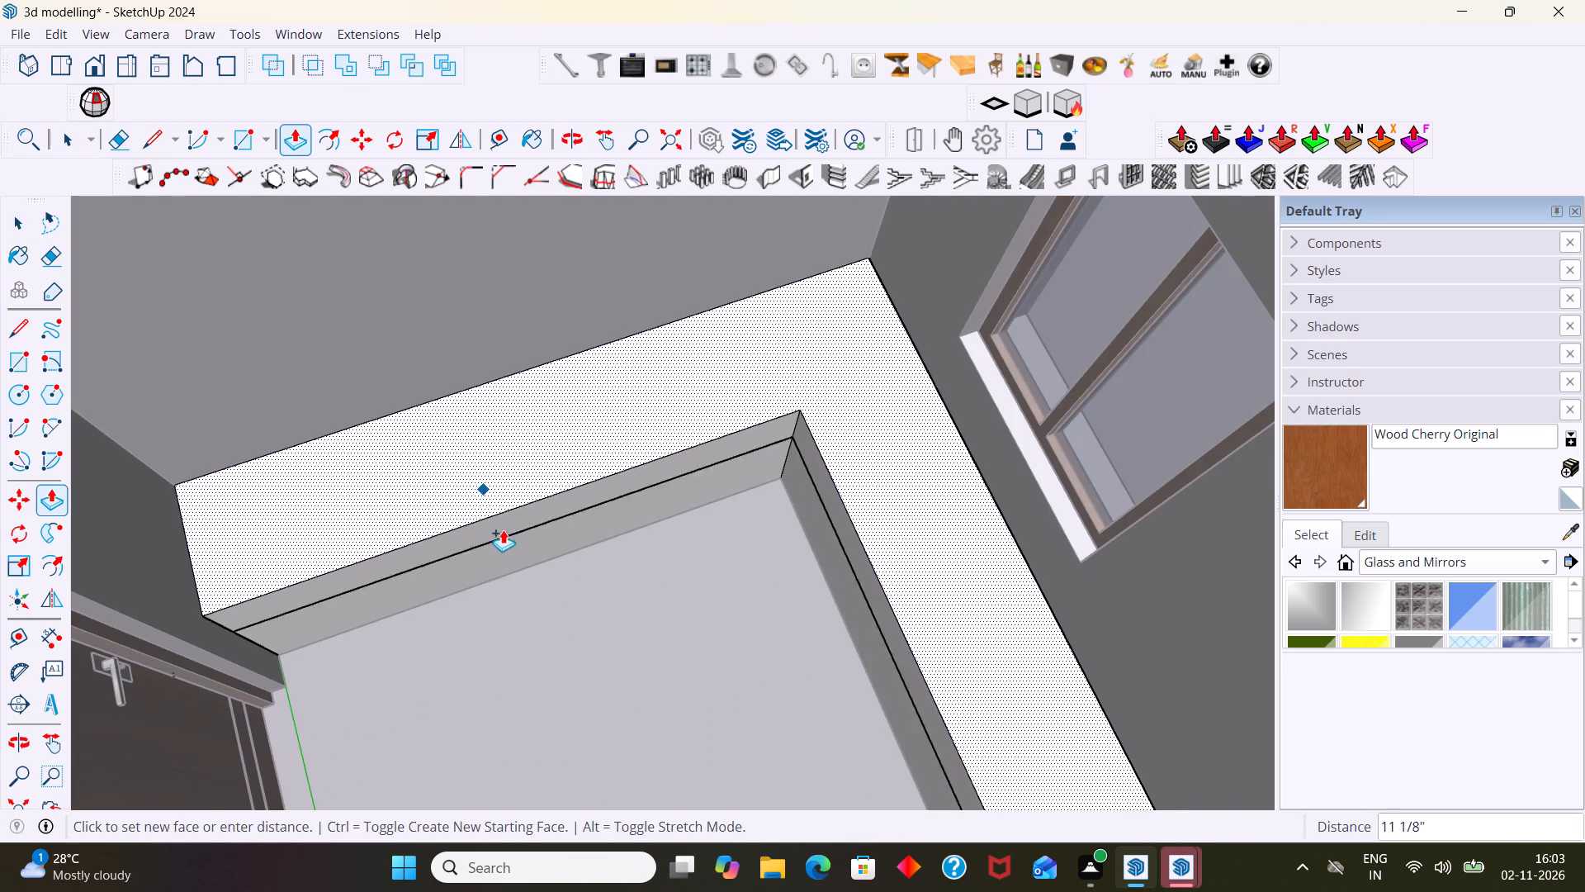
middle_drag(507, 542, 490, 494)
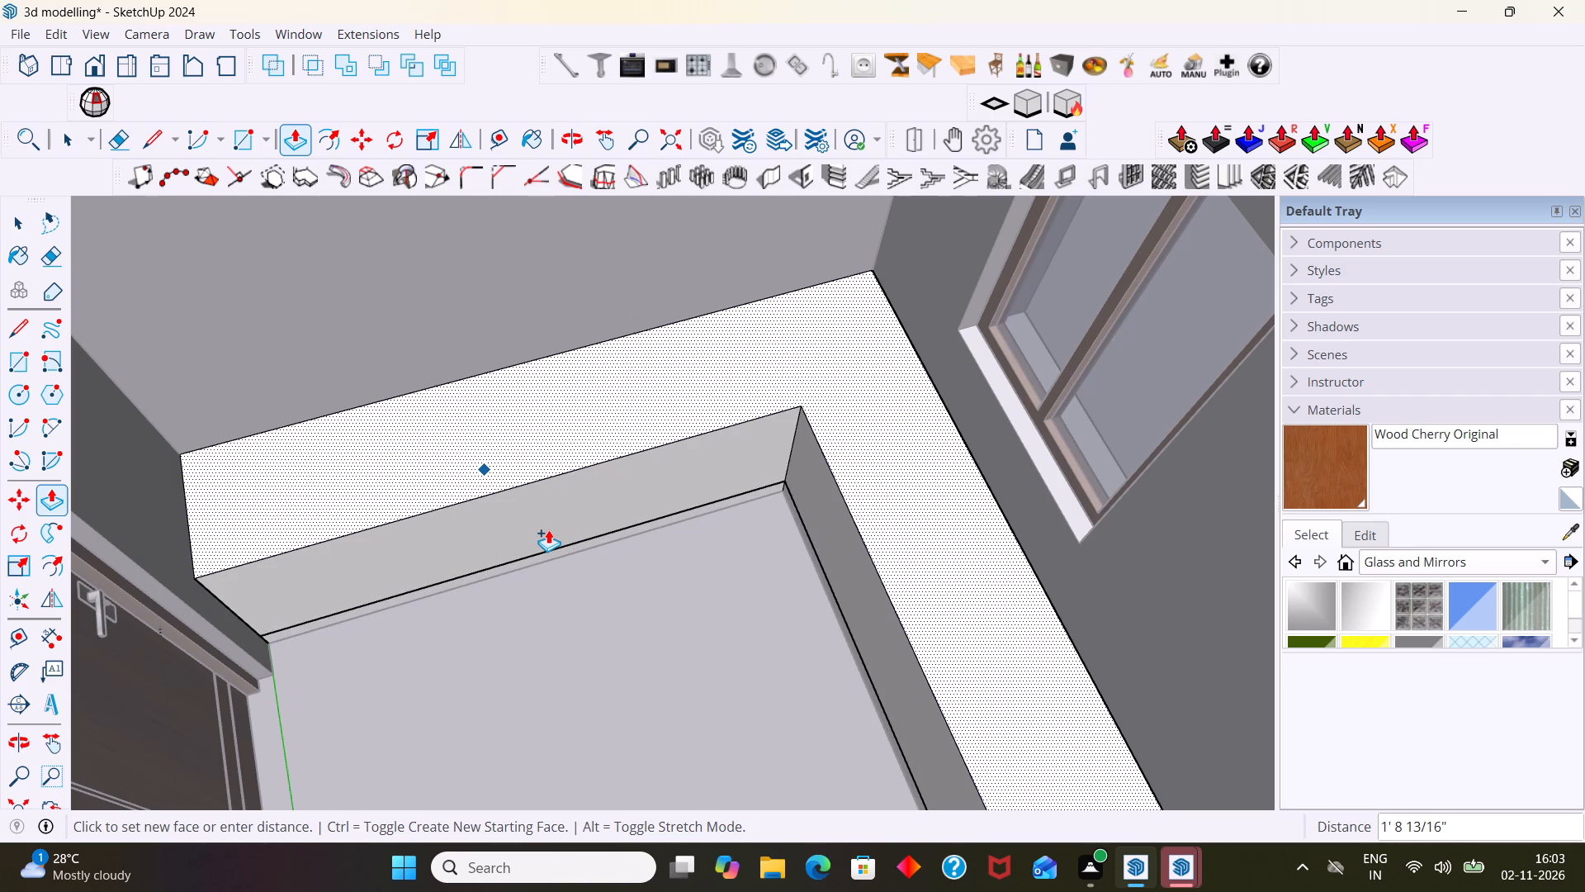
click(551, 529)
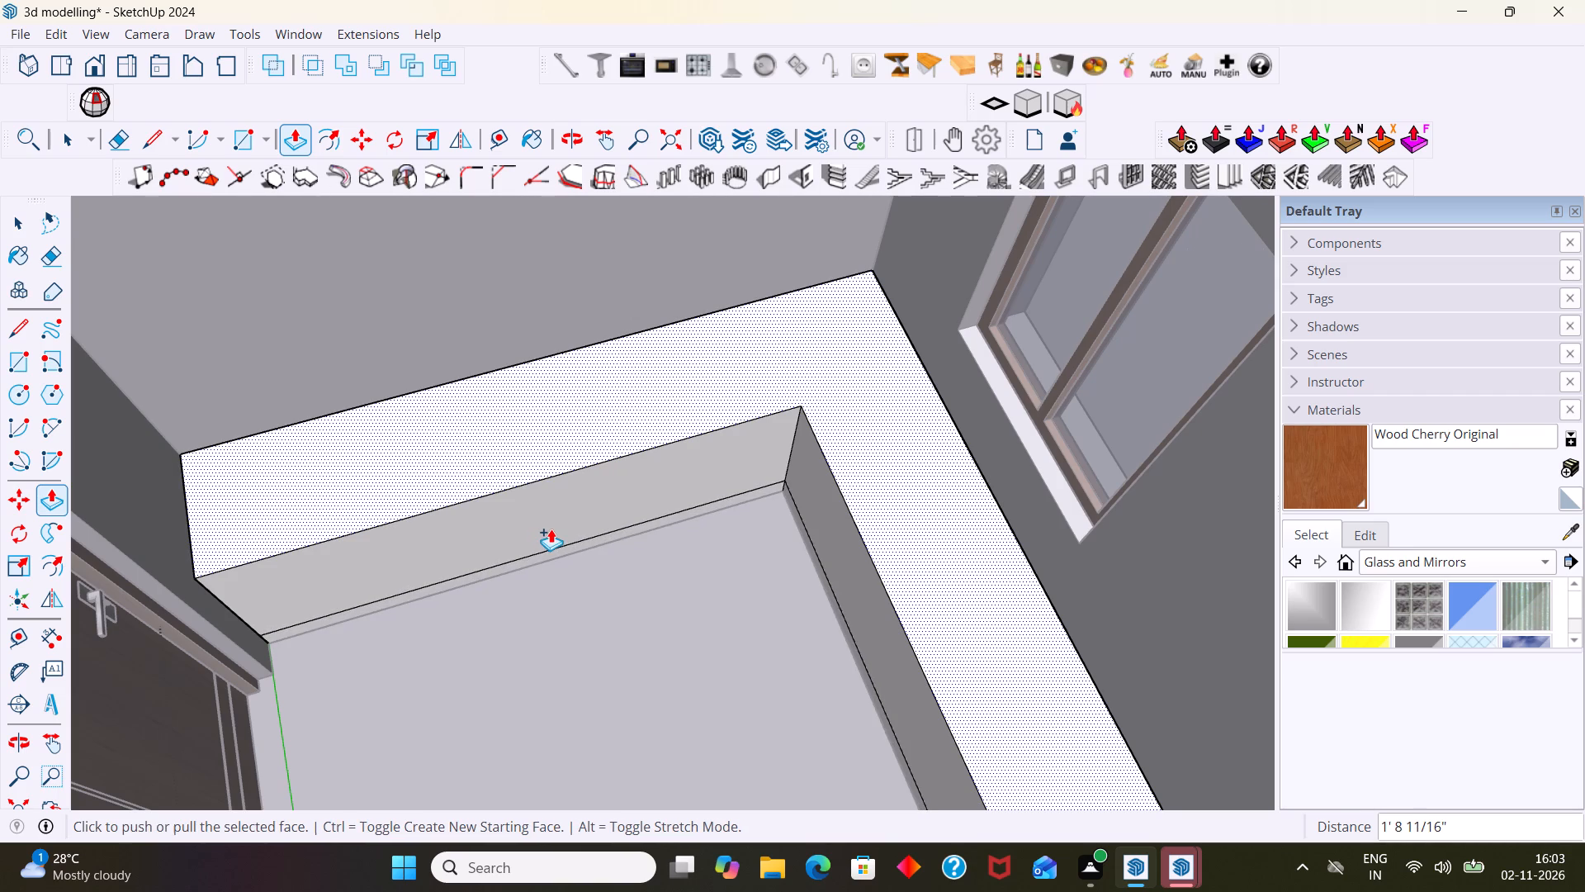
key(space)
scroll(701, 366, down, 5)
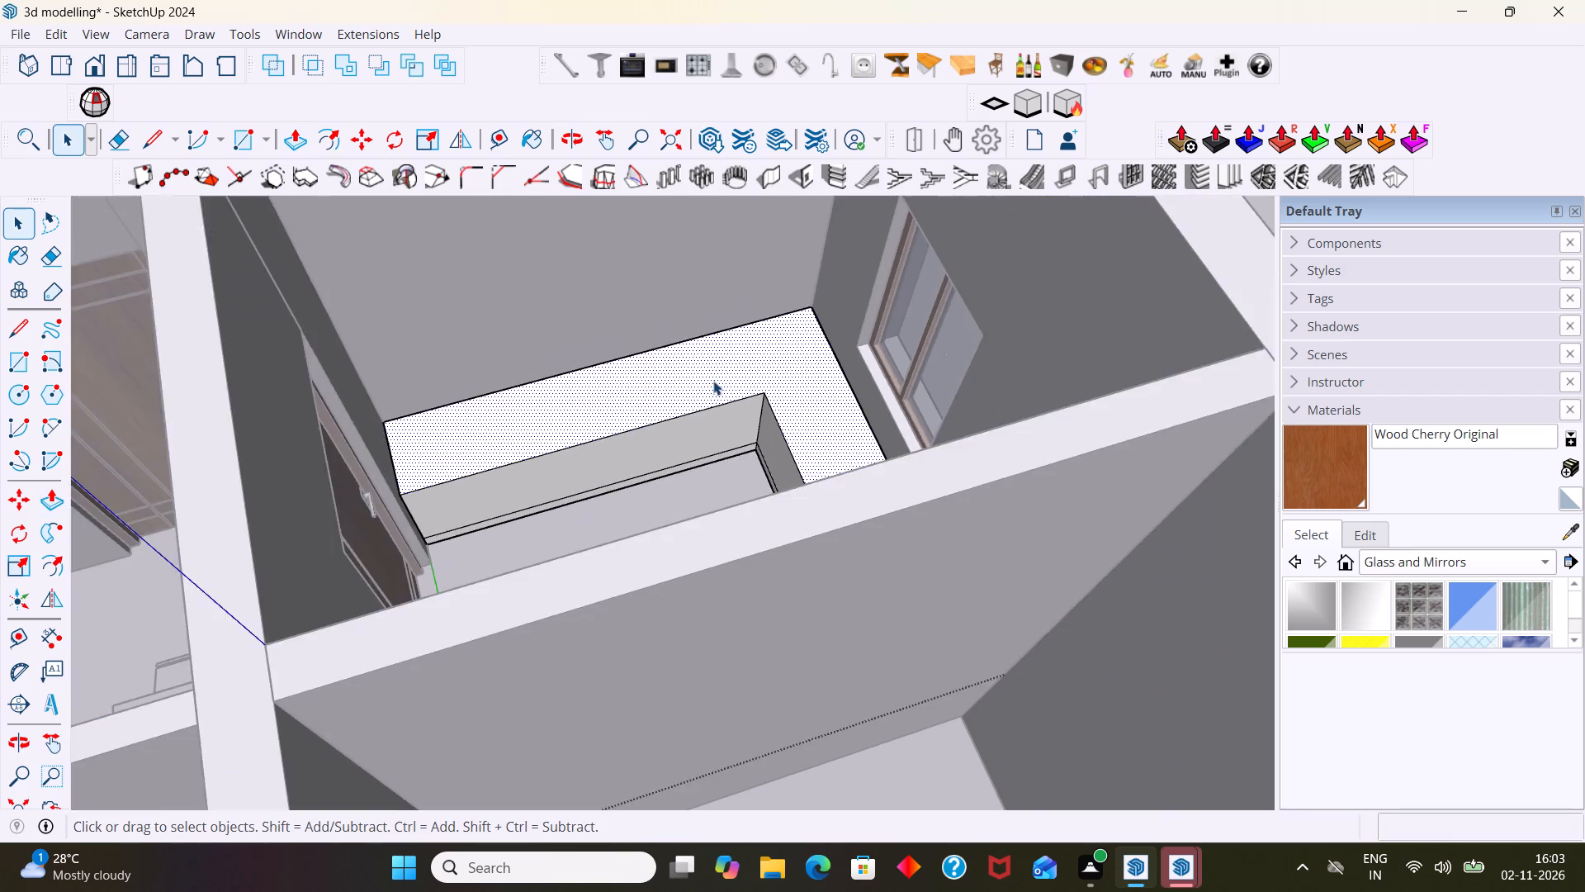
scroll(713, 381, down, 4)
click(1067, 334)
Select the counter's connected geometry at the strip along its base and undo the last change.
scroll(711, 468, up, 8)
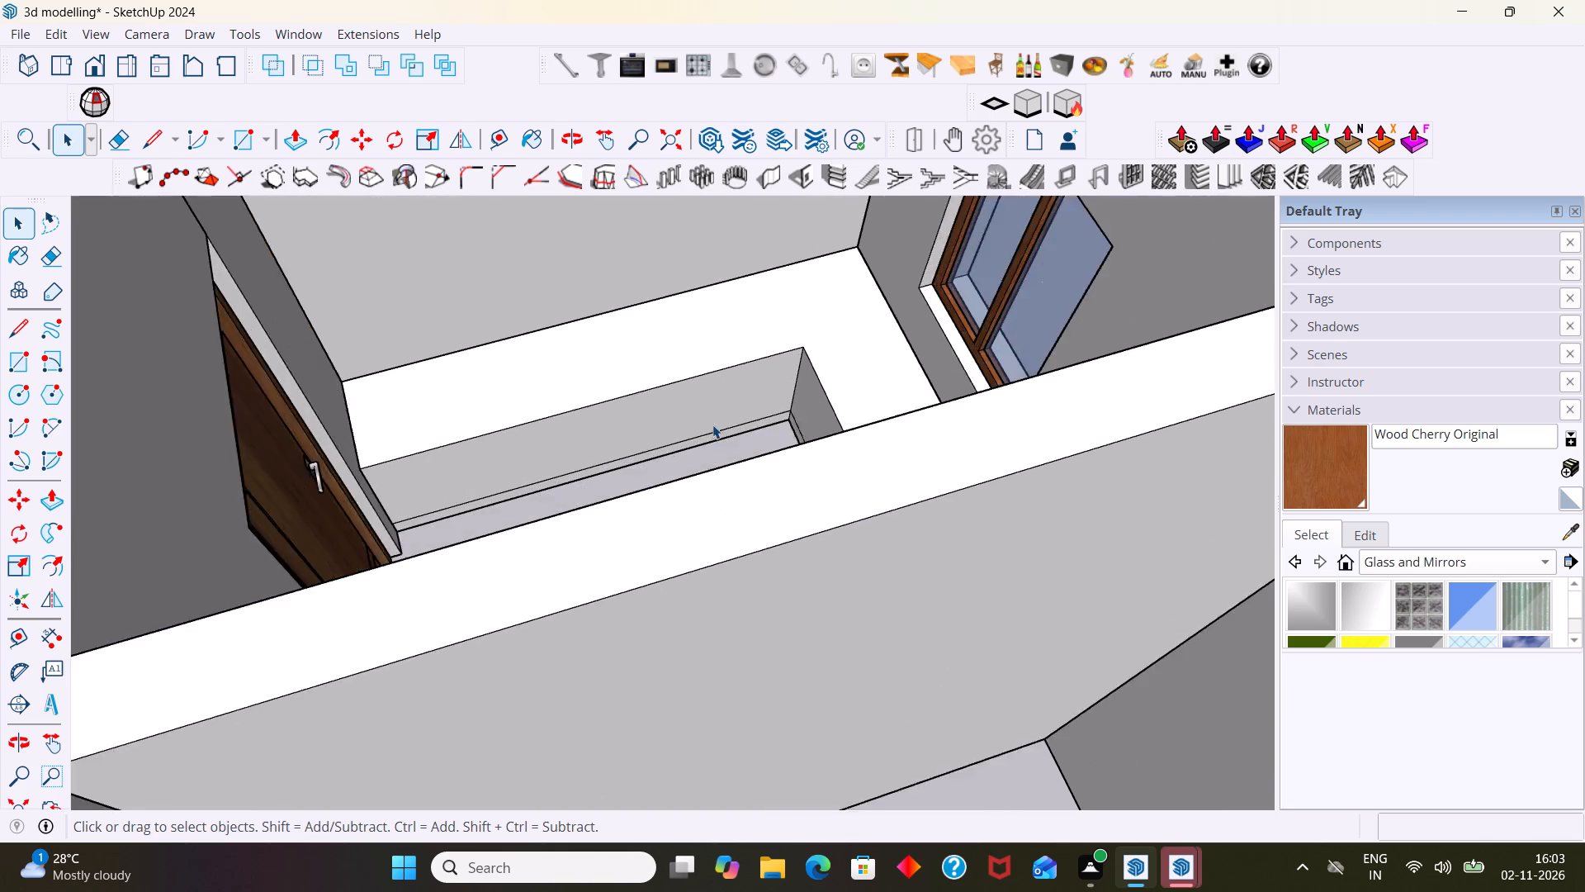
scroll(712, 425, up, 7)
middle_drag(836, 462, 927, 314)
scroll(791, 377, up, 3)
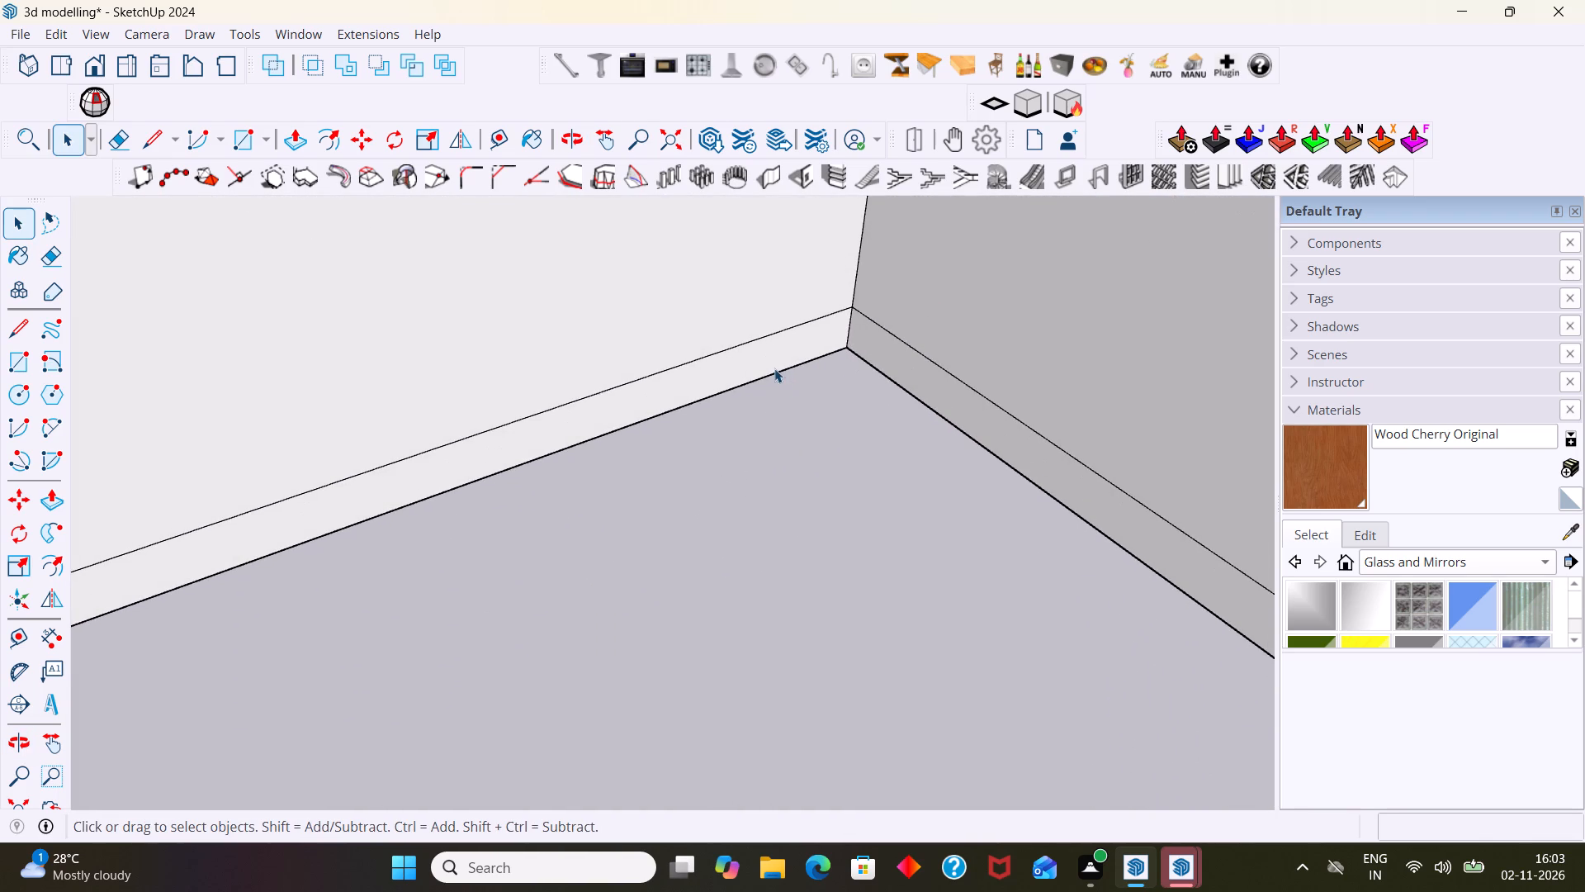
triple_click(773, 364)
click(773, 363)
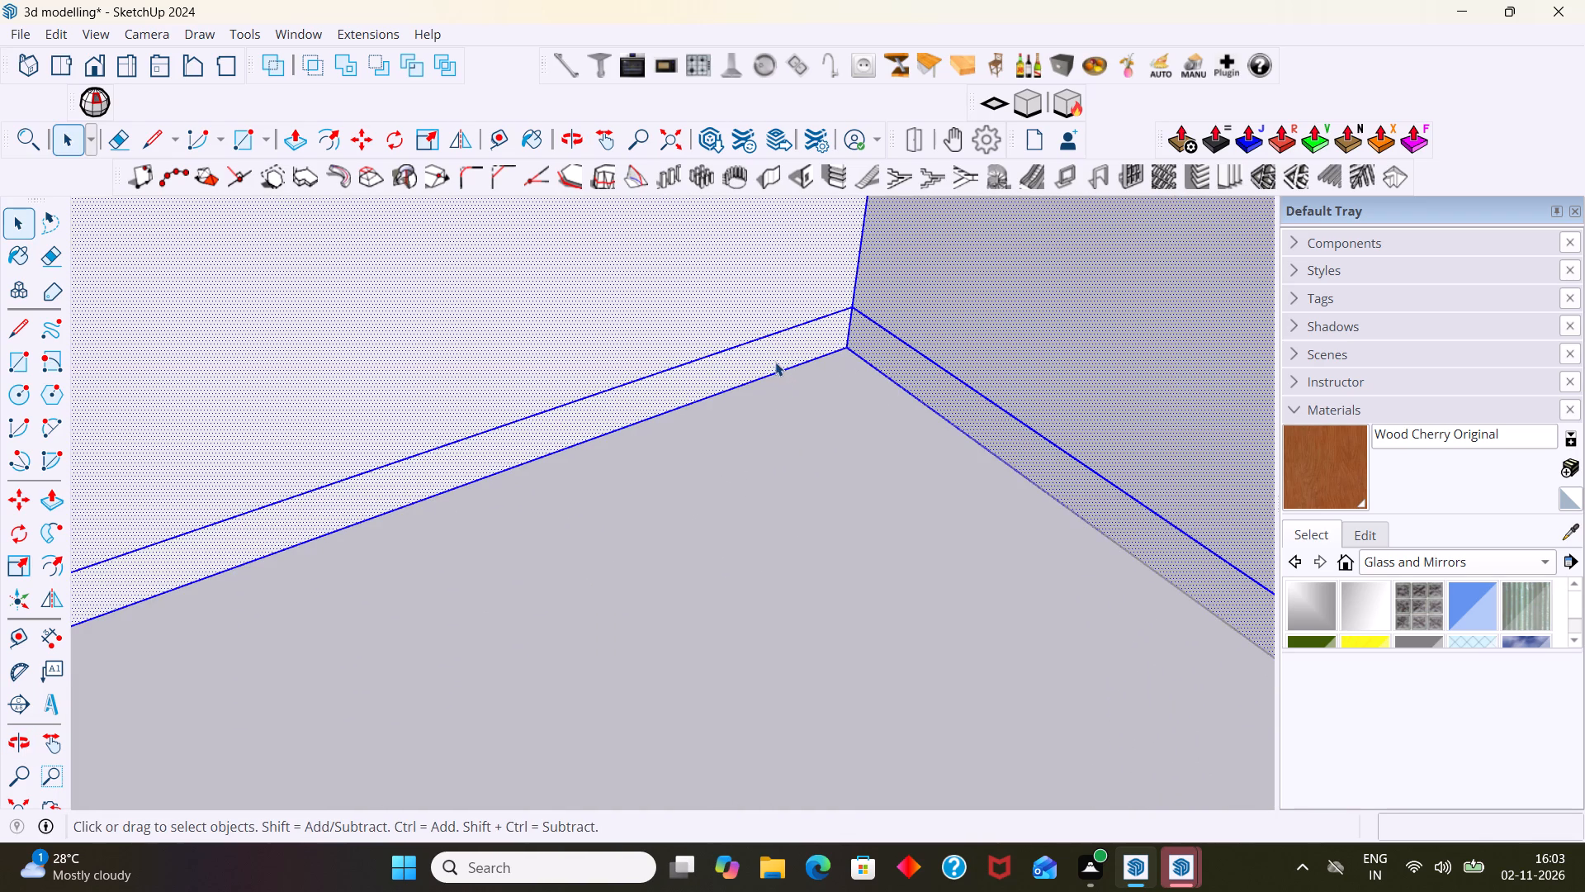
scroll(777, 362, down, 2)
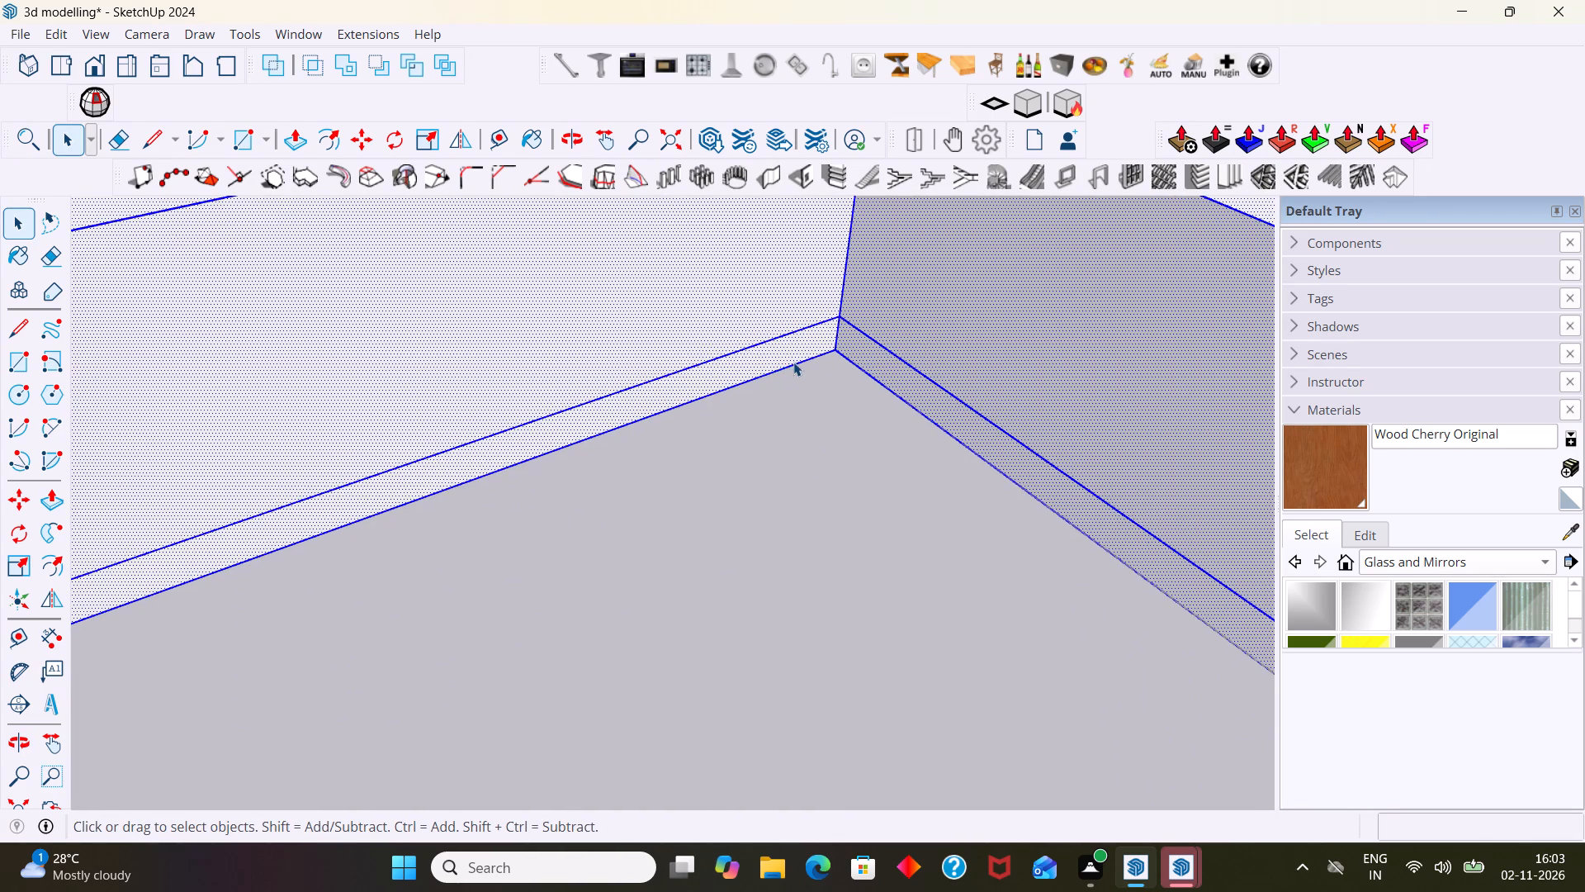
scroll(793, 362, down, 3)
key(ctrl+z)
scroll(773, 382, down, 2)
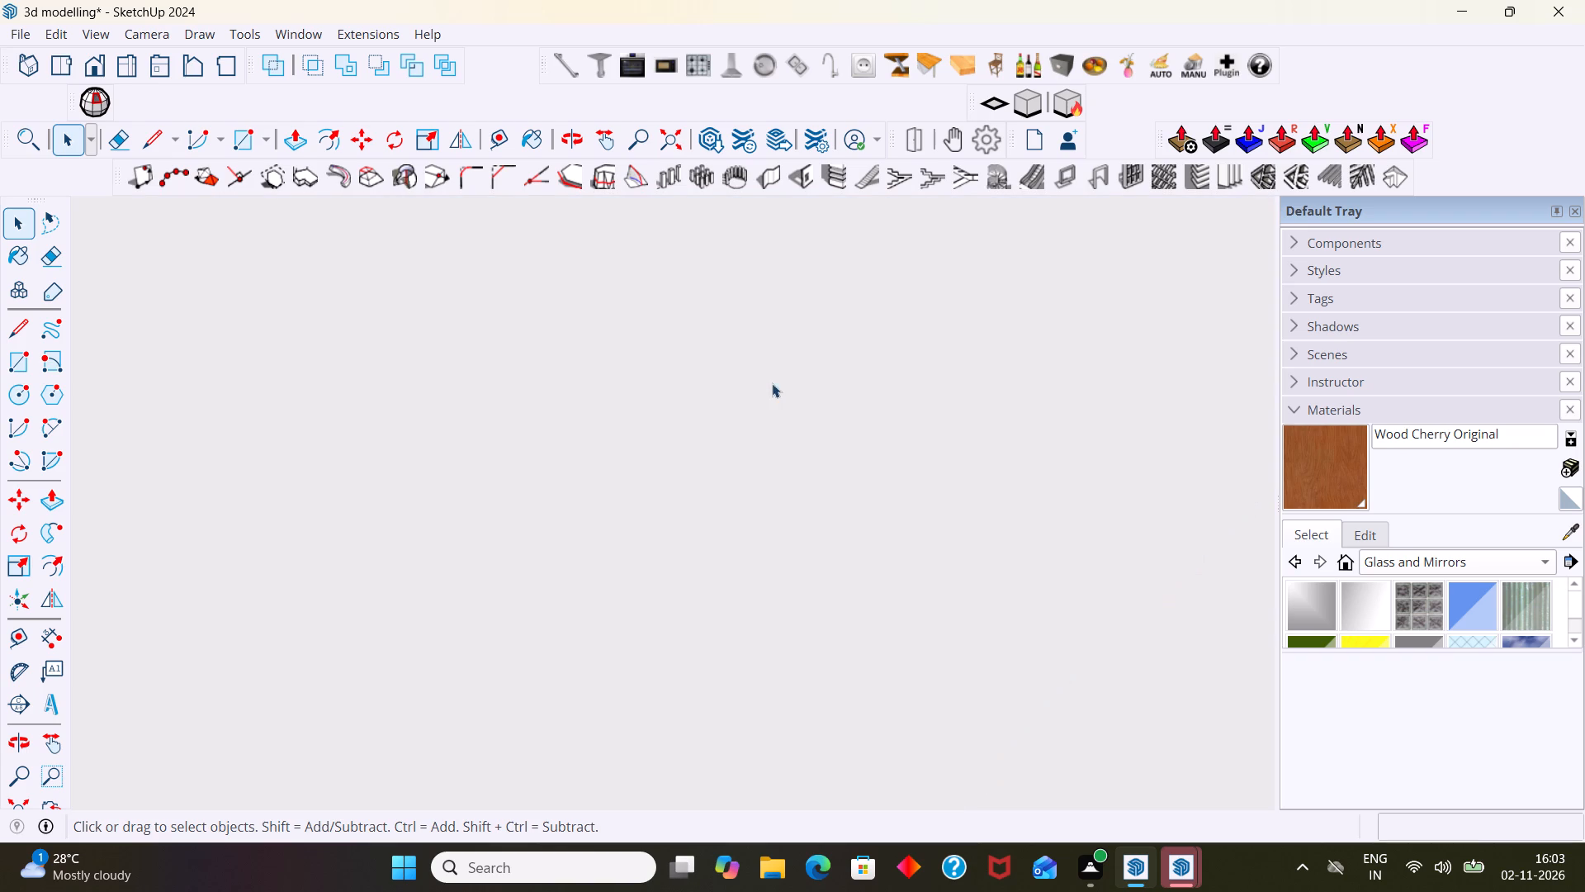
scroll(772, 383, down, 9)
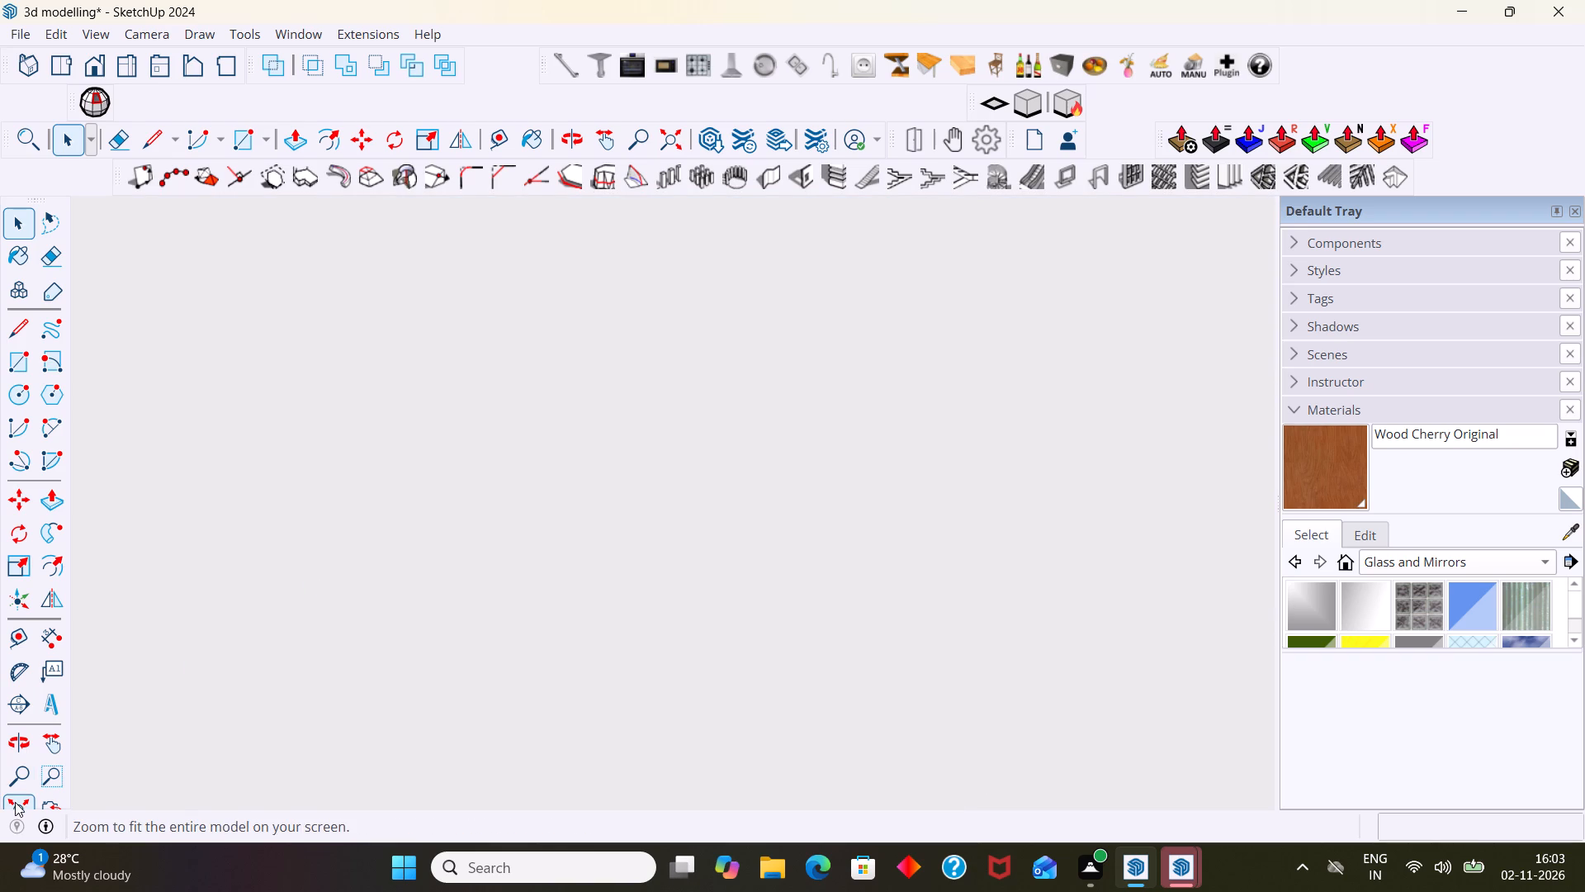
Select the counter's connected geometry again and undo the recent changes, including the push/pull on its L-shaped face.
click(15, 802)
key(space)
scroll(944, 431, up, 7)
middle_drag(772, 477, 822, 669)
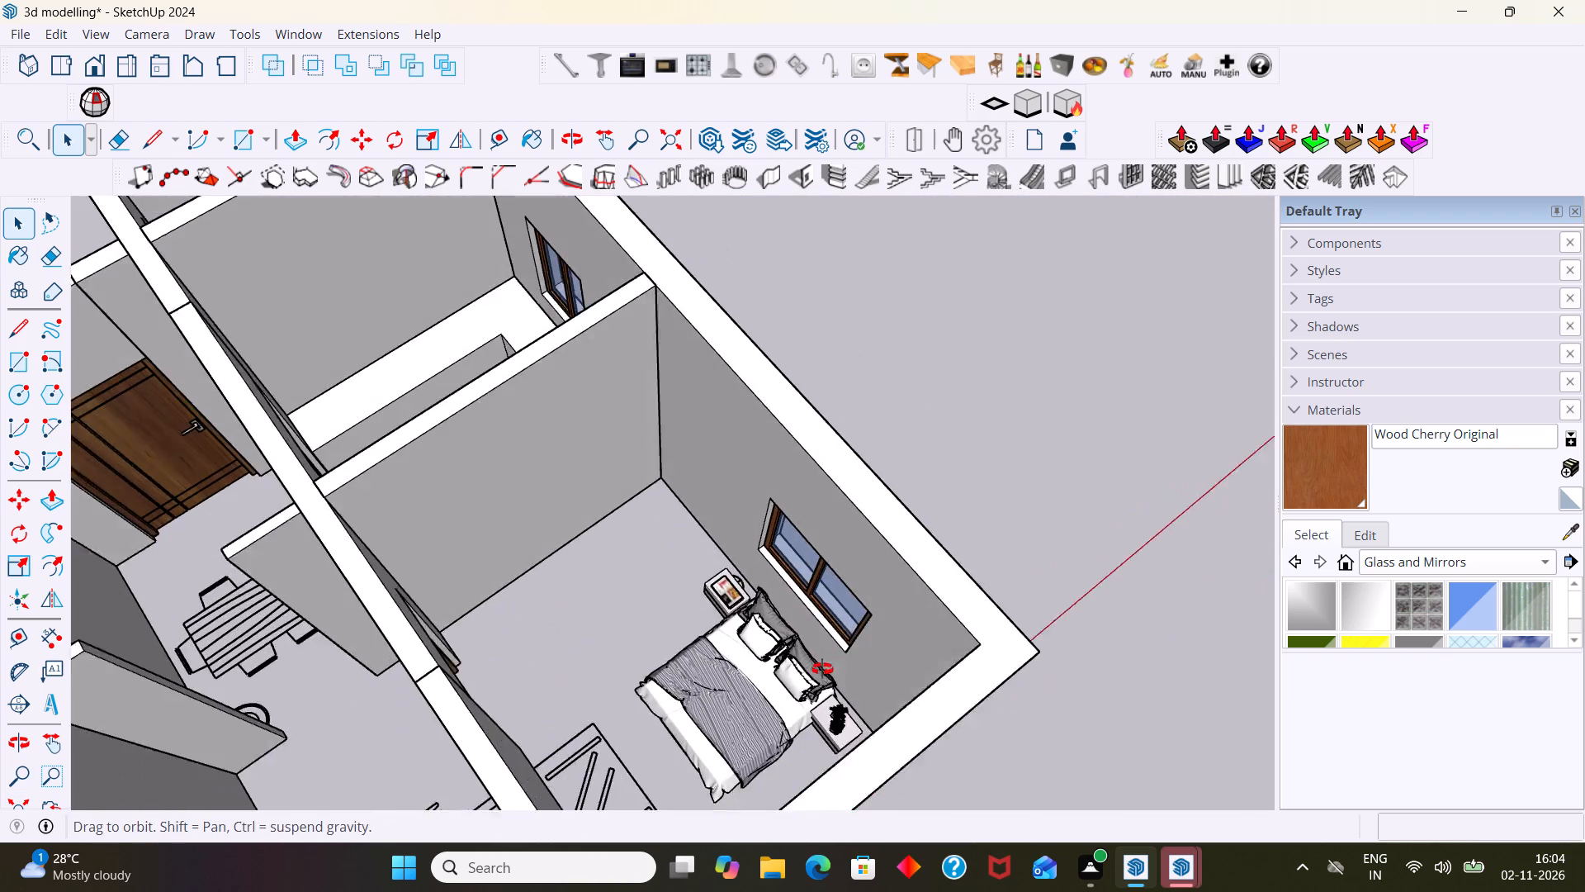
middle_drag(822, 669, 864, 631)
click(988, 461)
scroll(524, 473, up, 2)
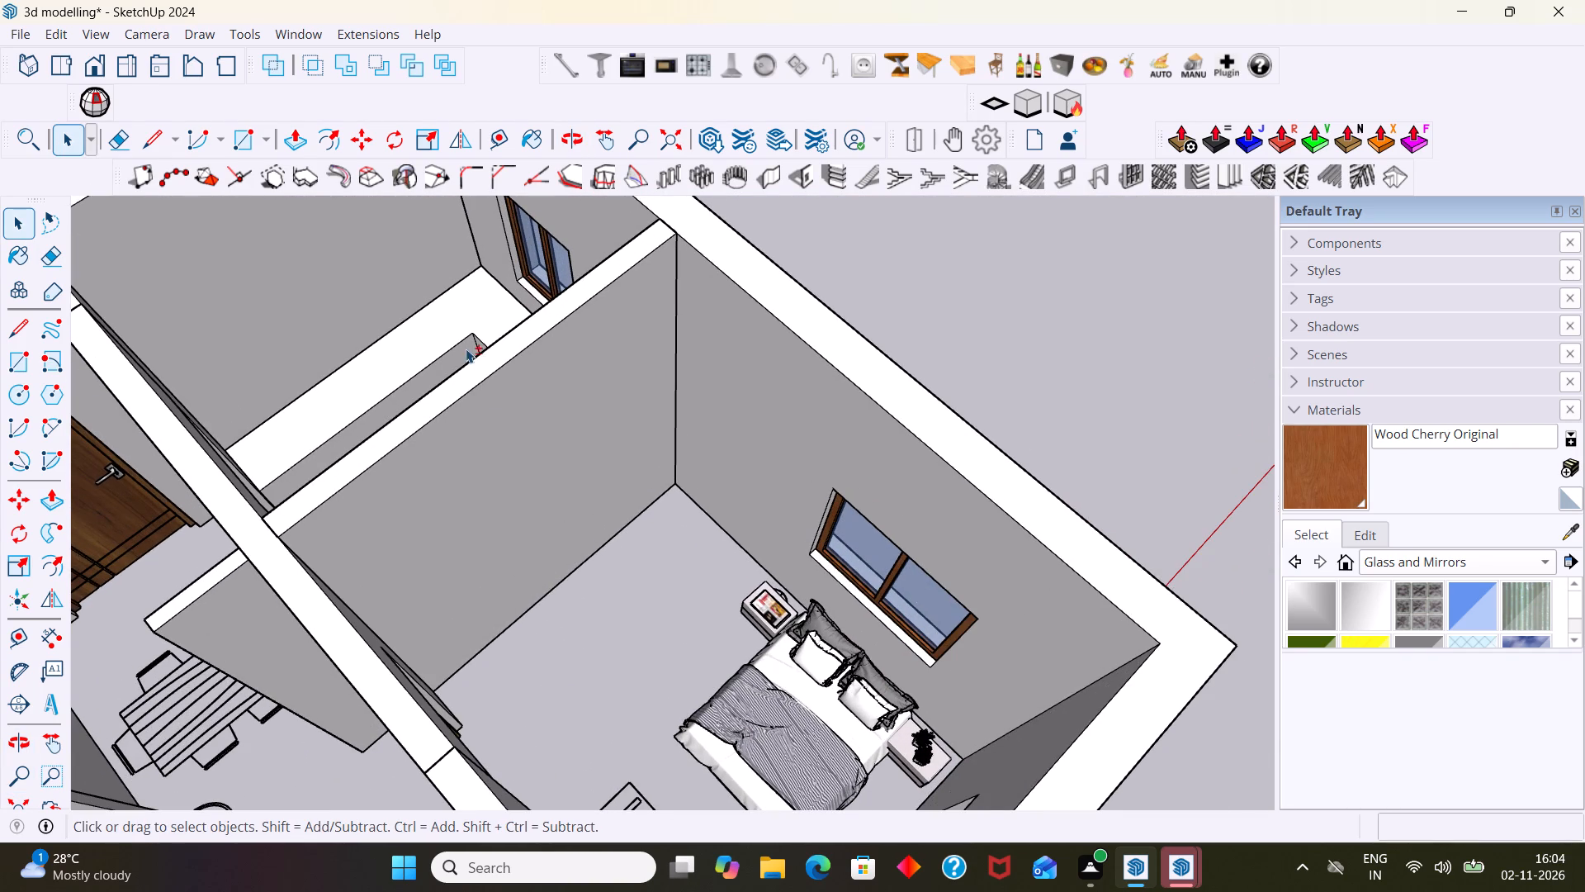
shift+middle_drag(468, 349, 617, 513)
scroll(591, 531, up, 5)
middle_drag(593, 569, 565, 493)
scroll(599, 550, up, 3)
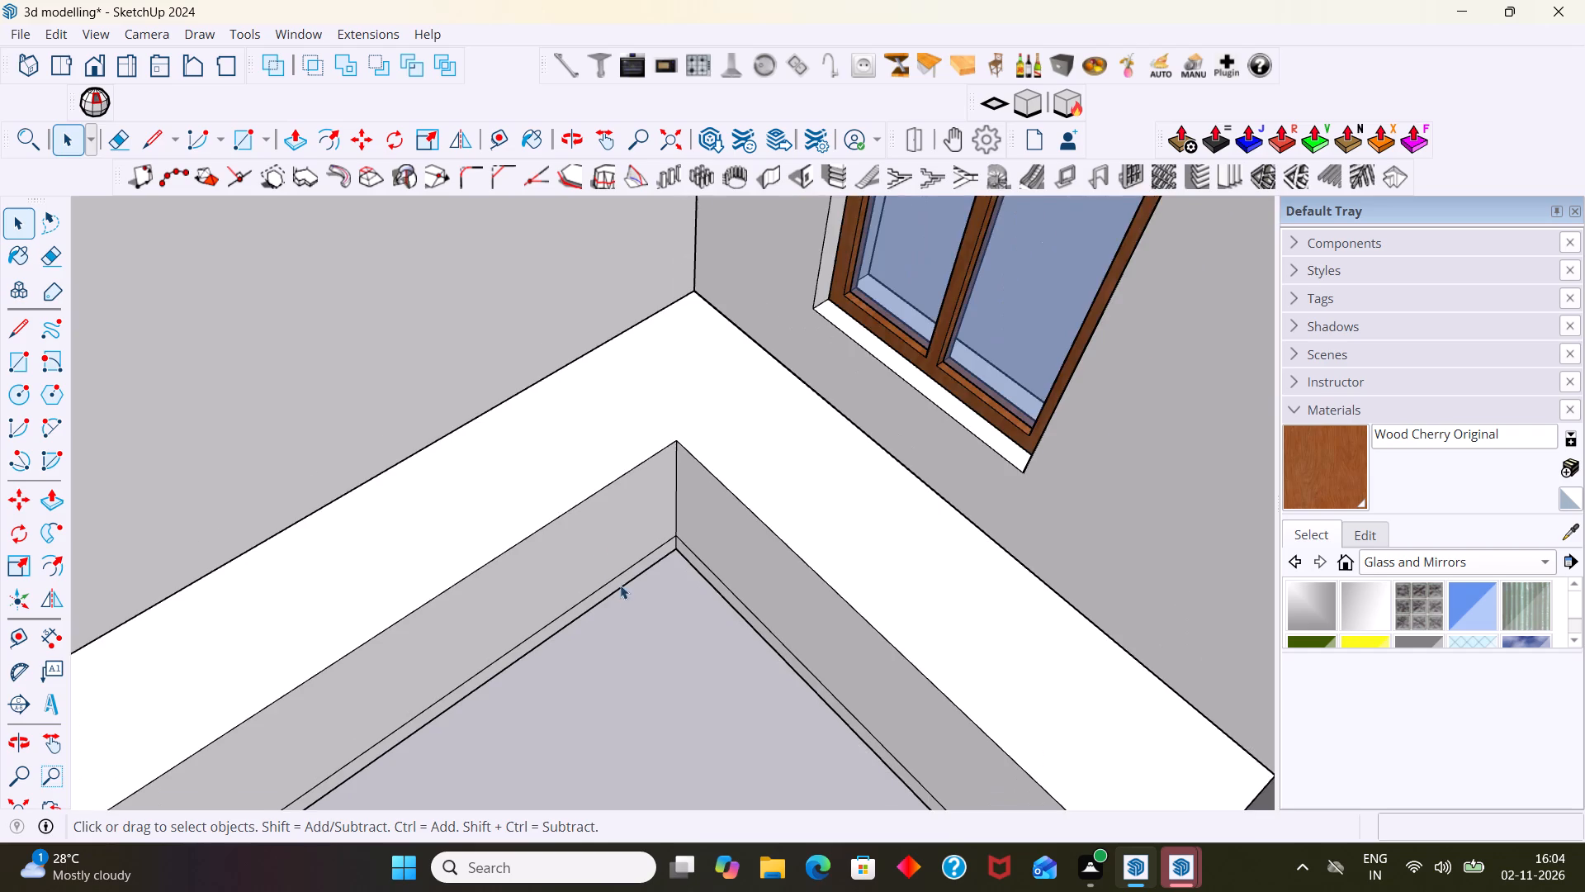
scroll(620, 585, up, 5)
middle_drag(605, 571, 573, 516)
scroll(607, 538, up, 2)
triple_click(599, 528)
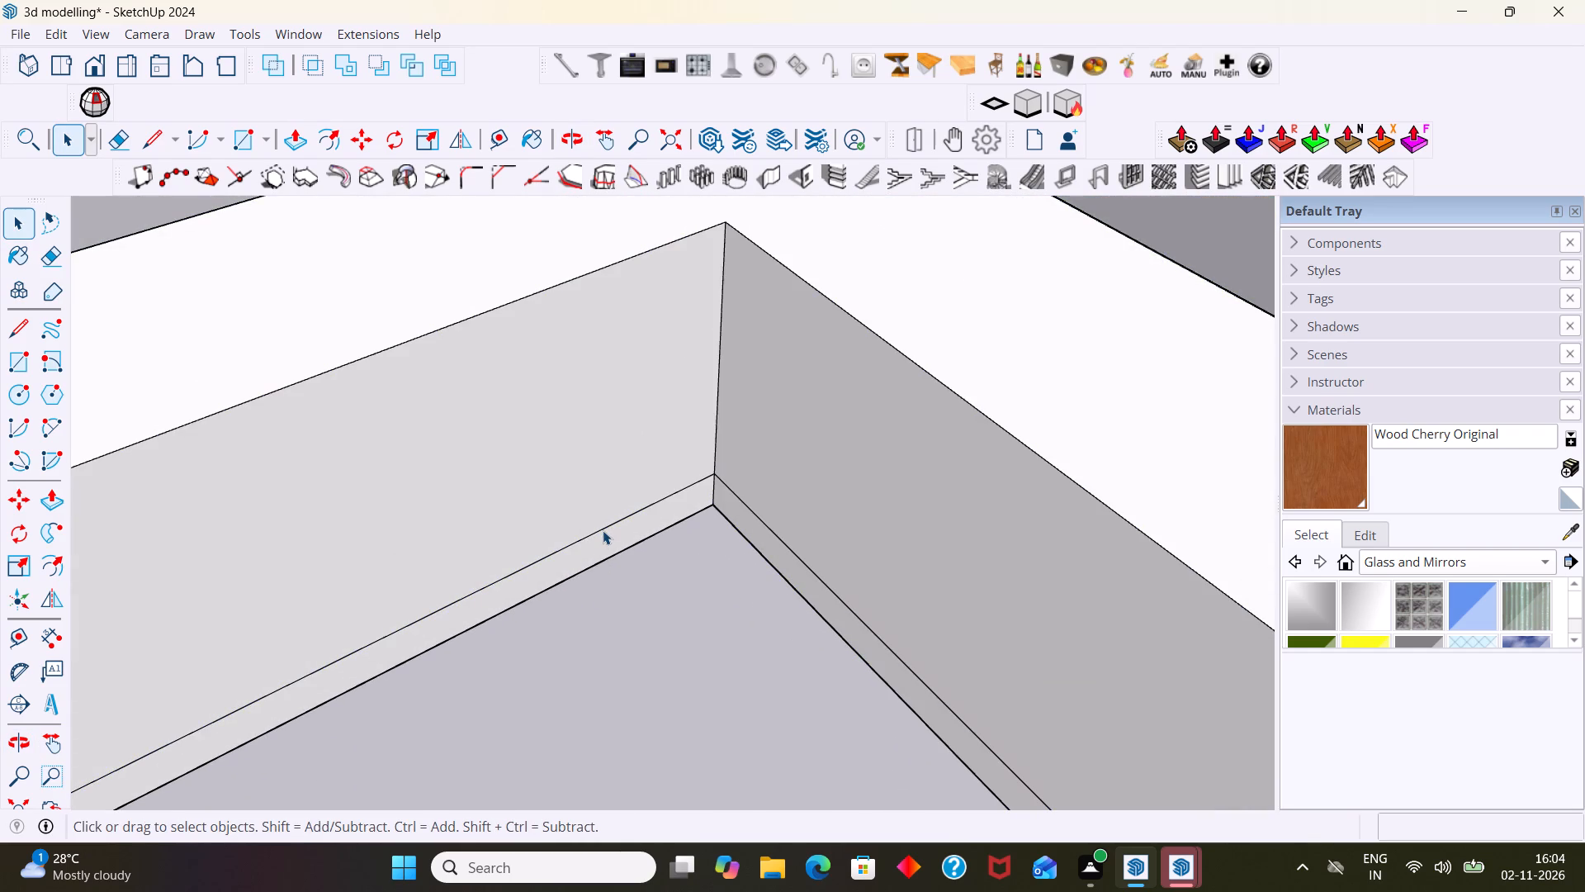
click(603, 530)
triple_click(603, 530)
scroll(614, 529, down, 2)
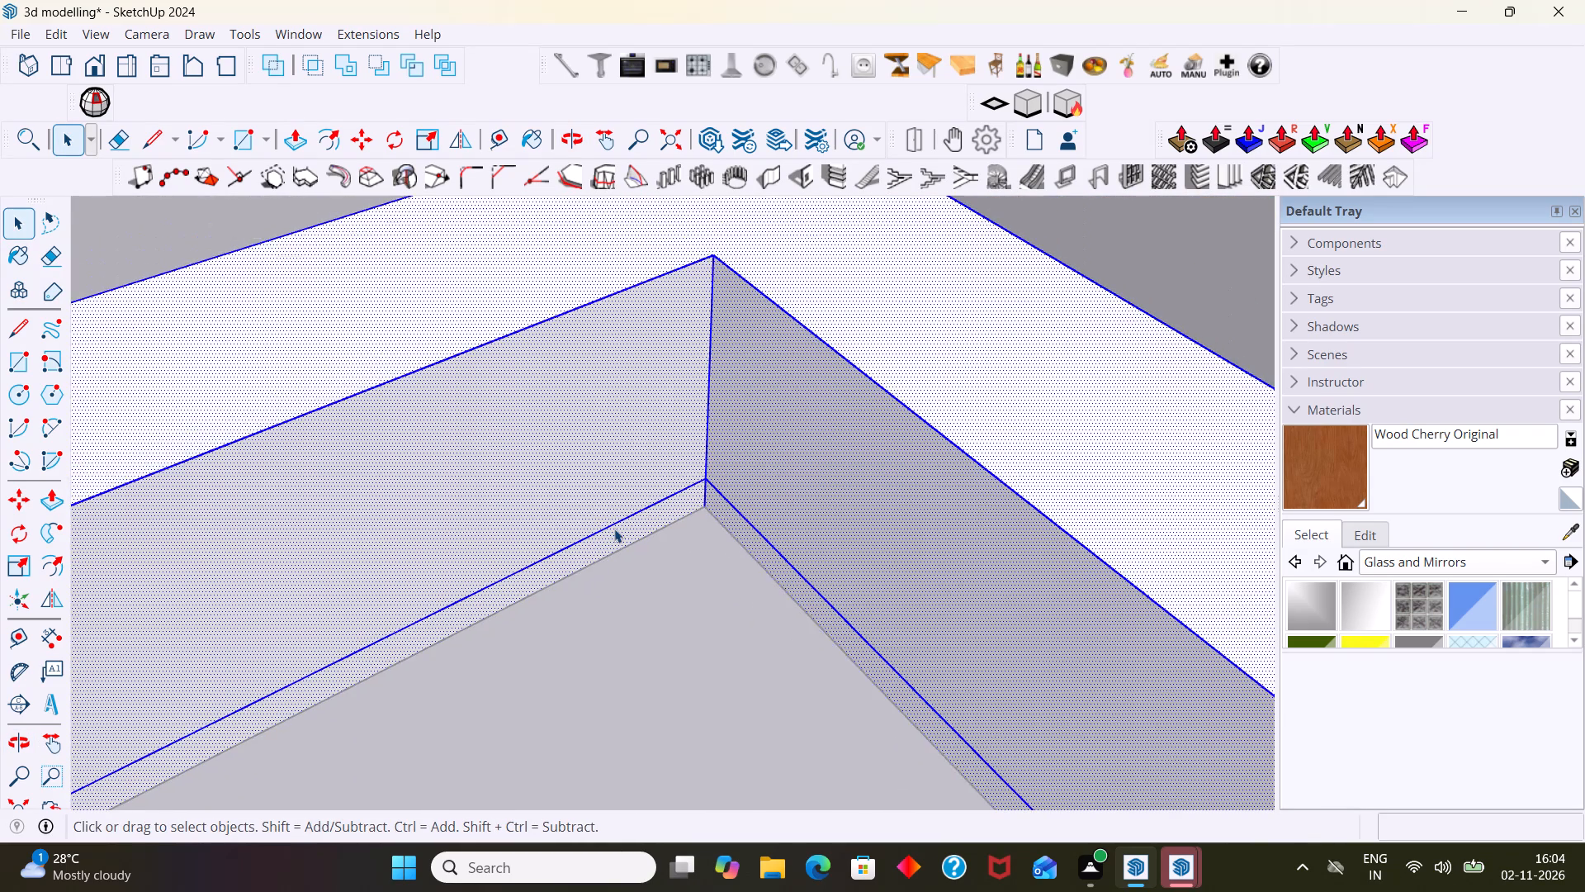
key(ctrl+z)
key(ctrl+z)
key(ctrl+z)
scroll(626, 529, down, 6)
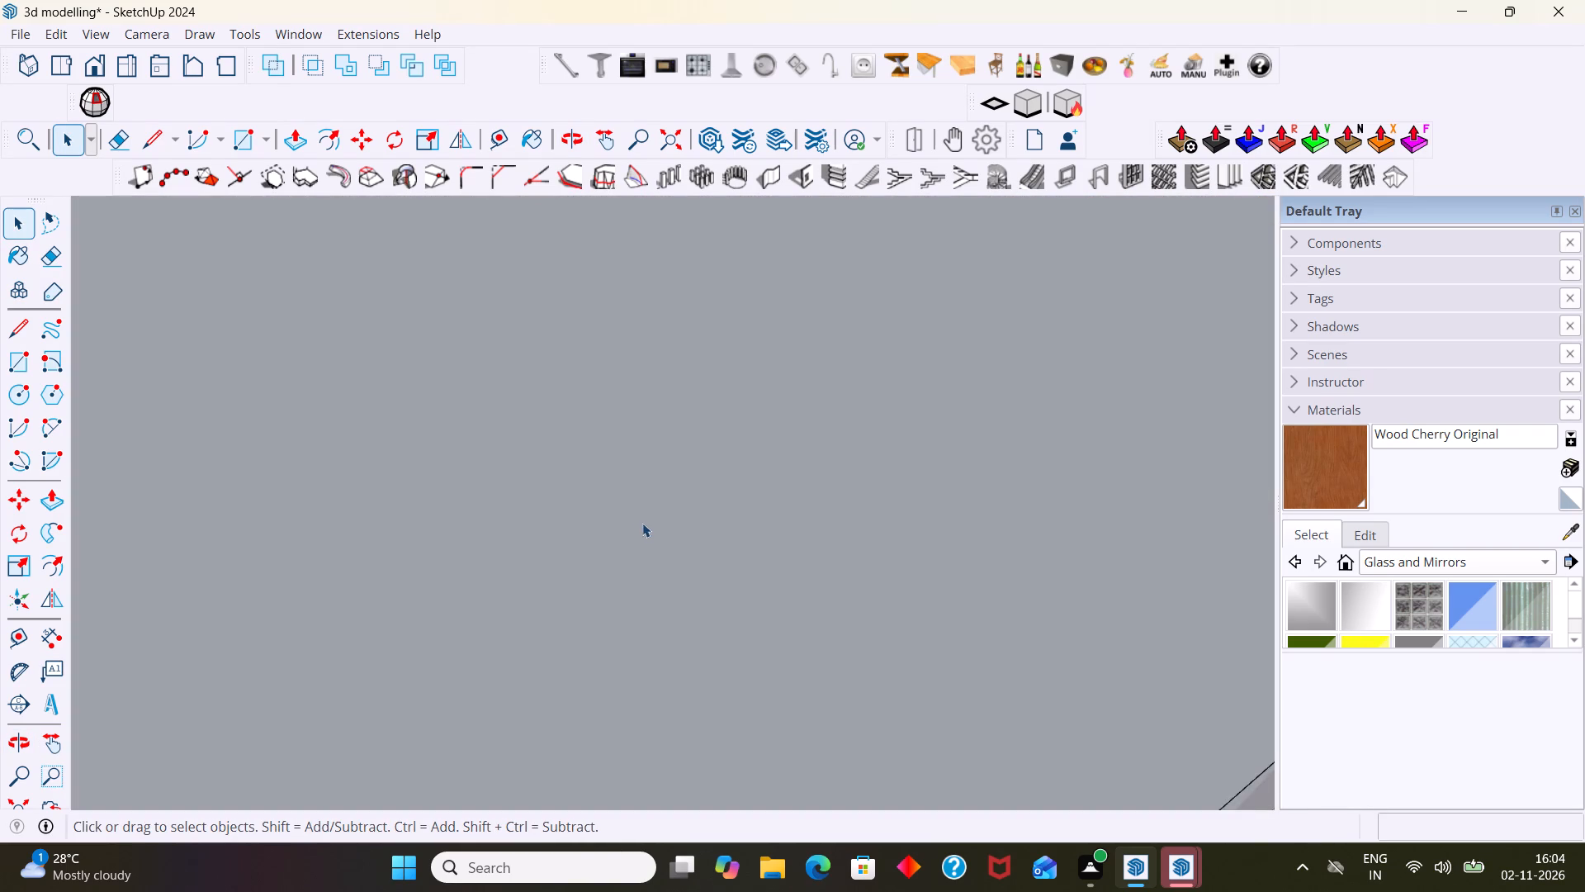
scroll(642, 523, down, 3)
Hide the L-shaped kitchen counter group so the outline on the floor can be reached.
click(16, 804)
scroll(144, 737, down, 1)
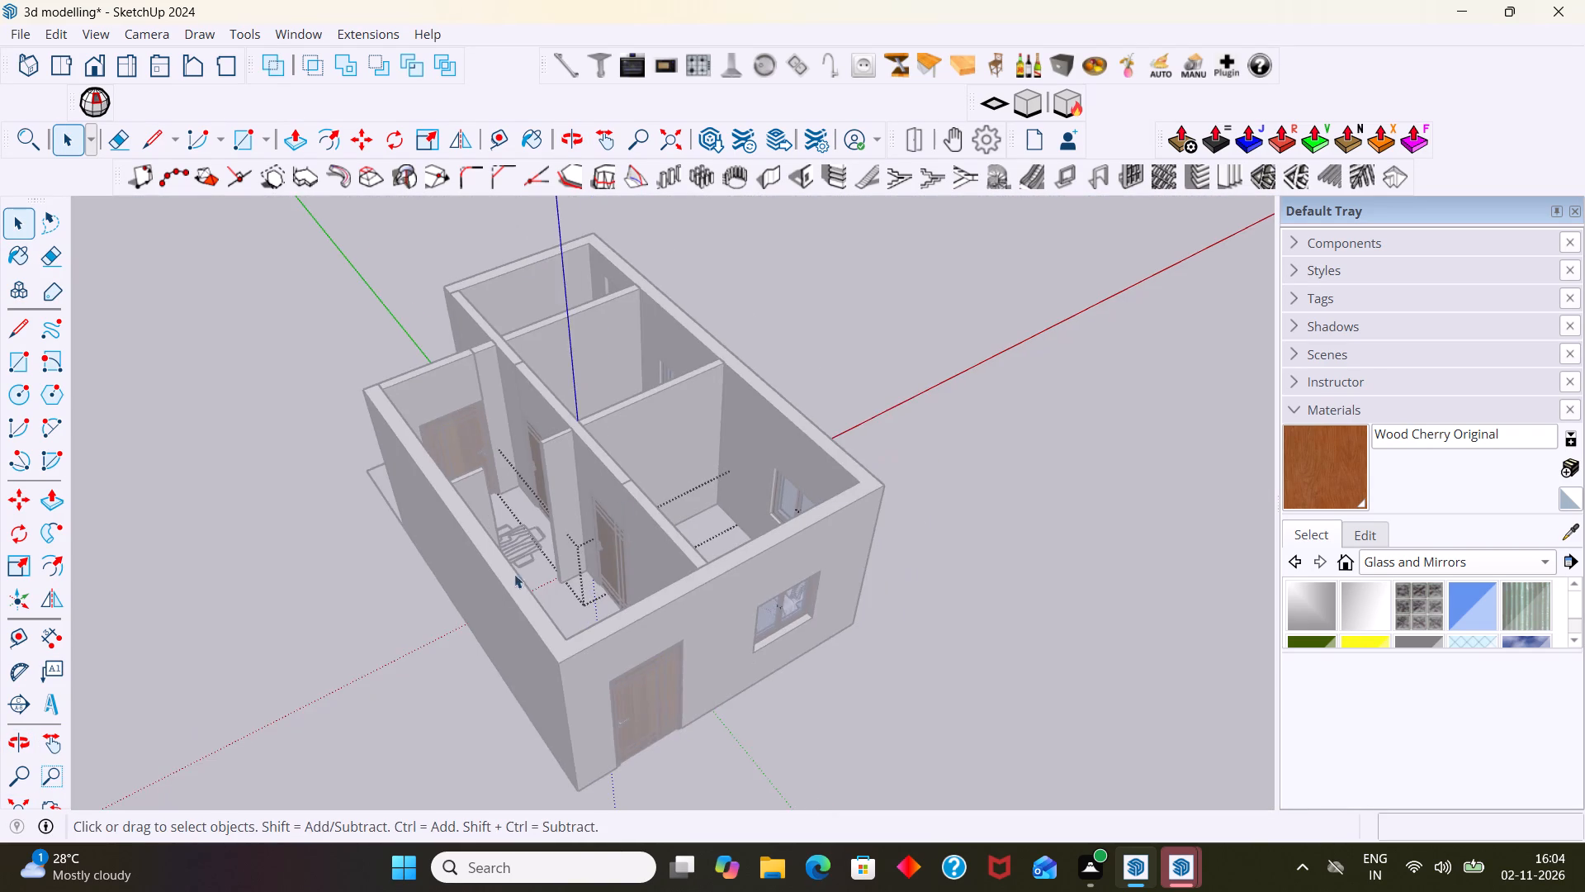
click(814, 382)
scroll(722, 385, up, 11)
middle_drag(626, 450, 638, 552)
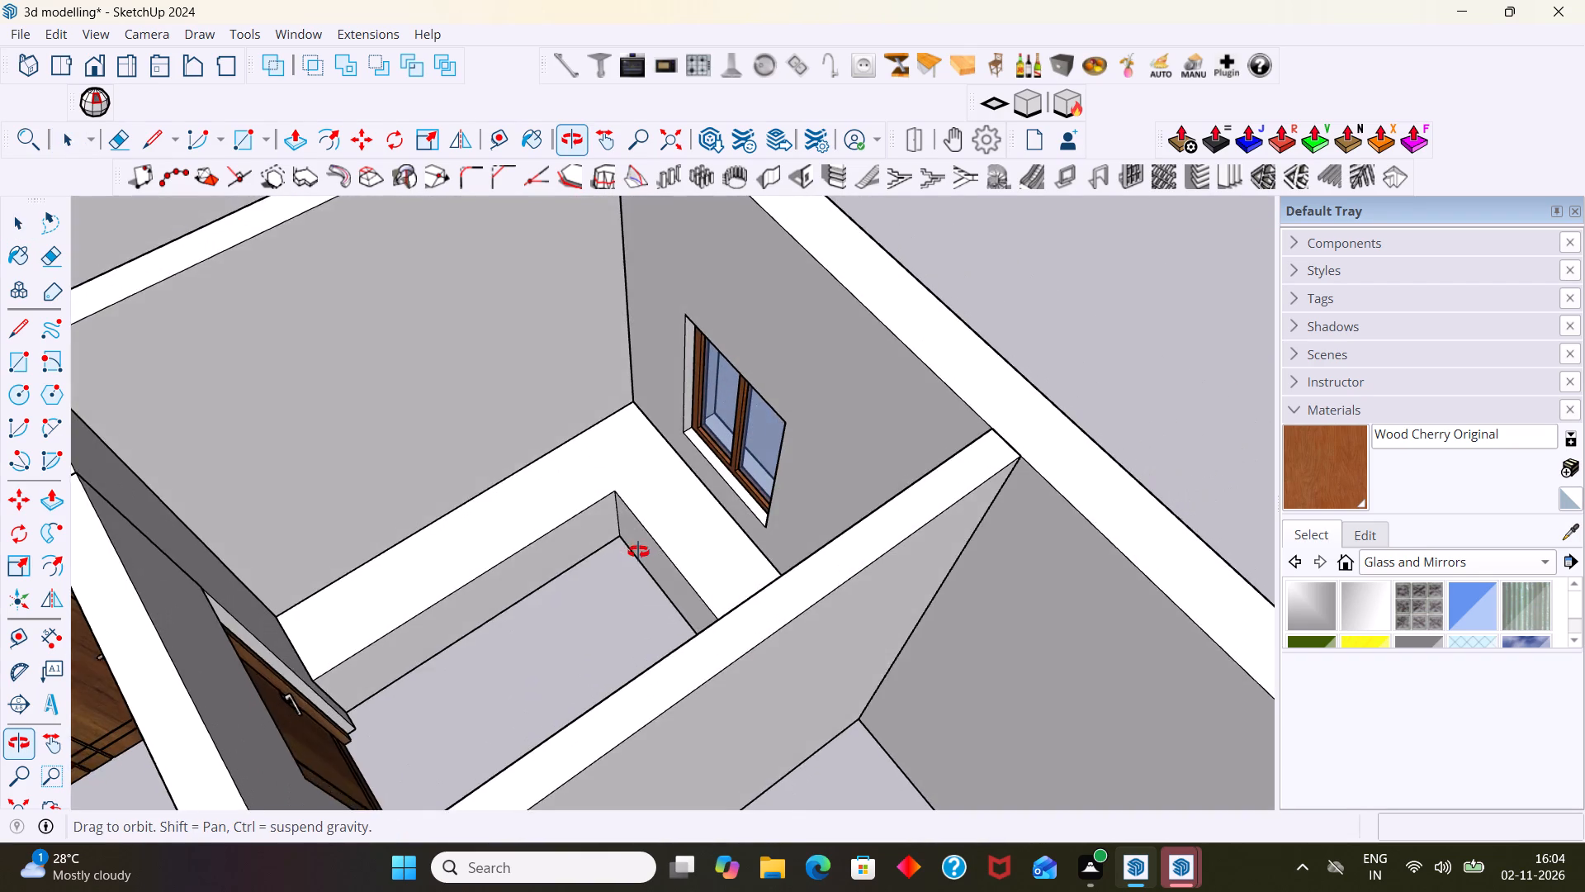
middle_drag(638, 552, 636, 517)
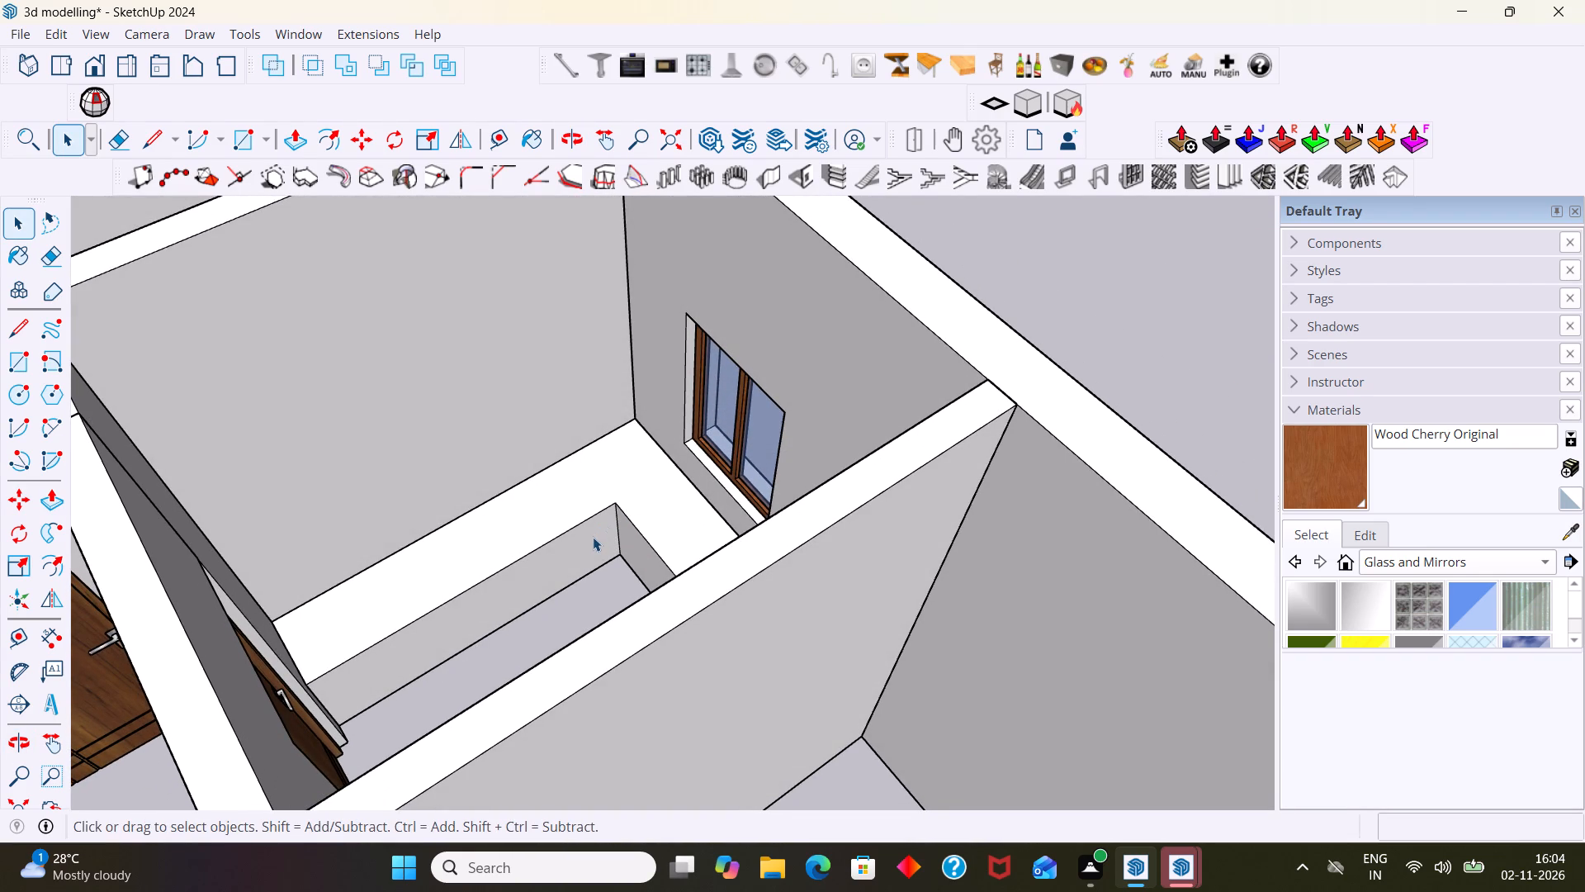
scroll(561, 553, up, 4)
shift+middle_drag(558, 567, 518, 506)
scroll(447, 551, up, 2)
middle_drag(444, 542, 454, 565)
scroll(418, 509, down, 4)
middle_drag(443, 522, 463, 630)
scroll(419, 468, up, 5)
click(392, 427)
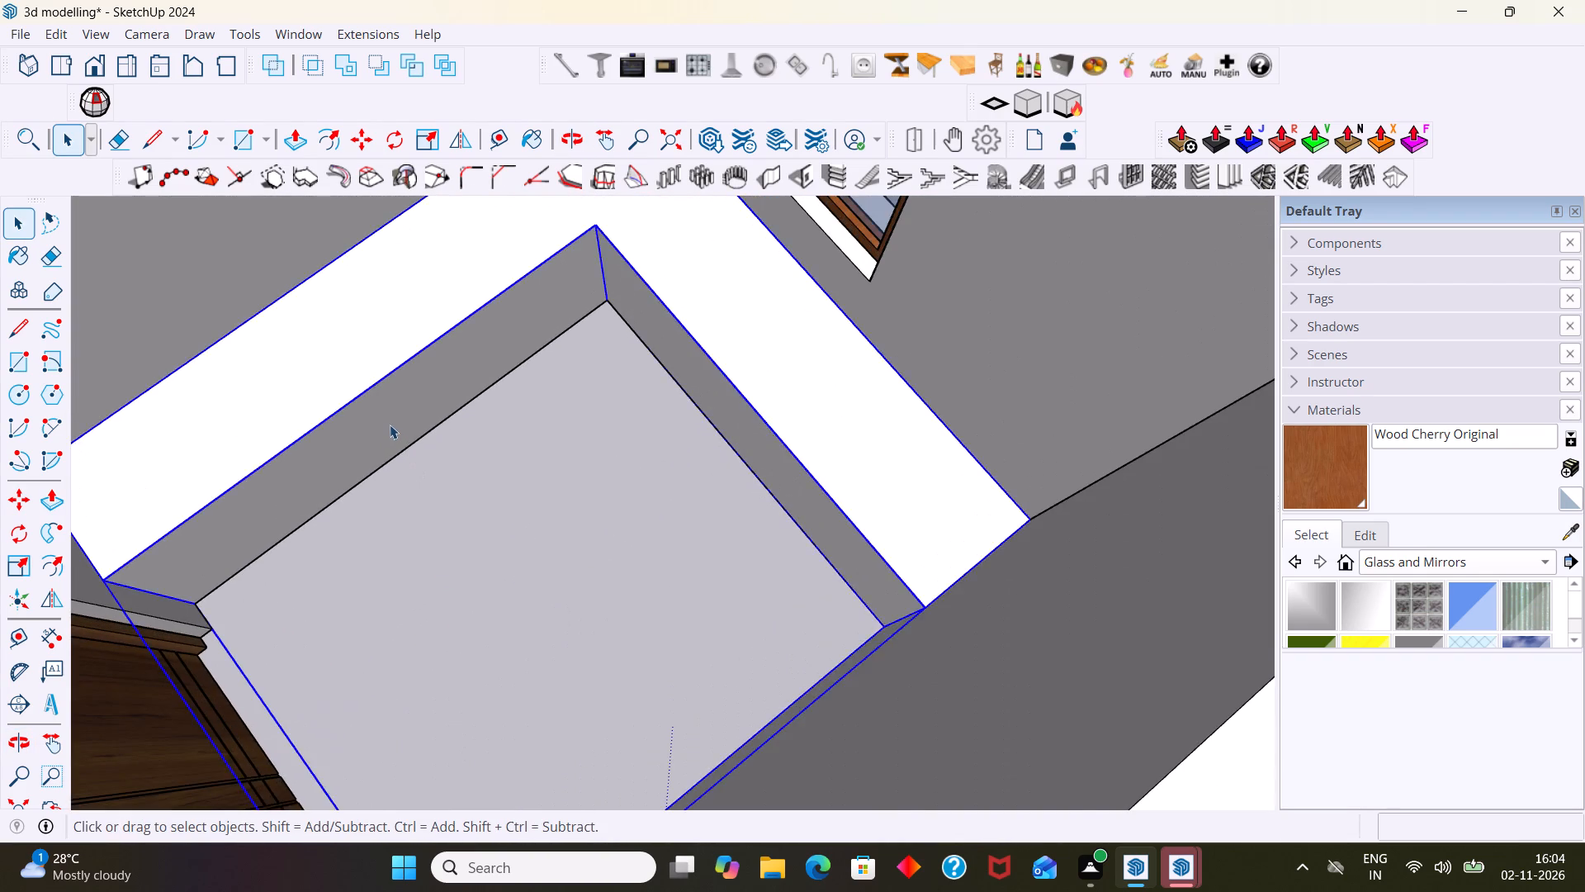
scroll(390, 424, down, 5)
middle_drag(409, 430, 452, 401)
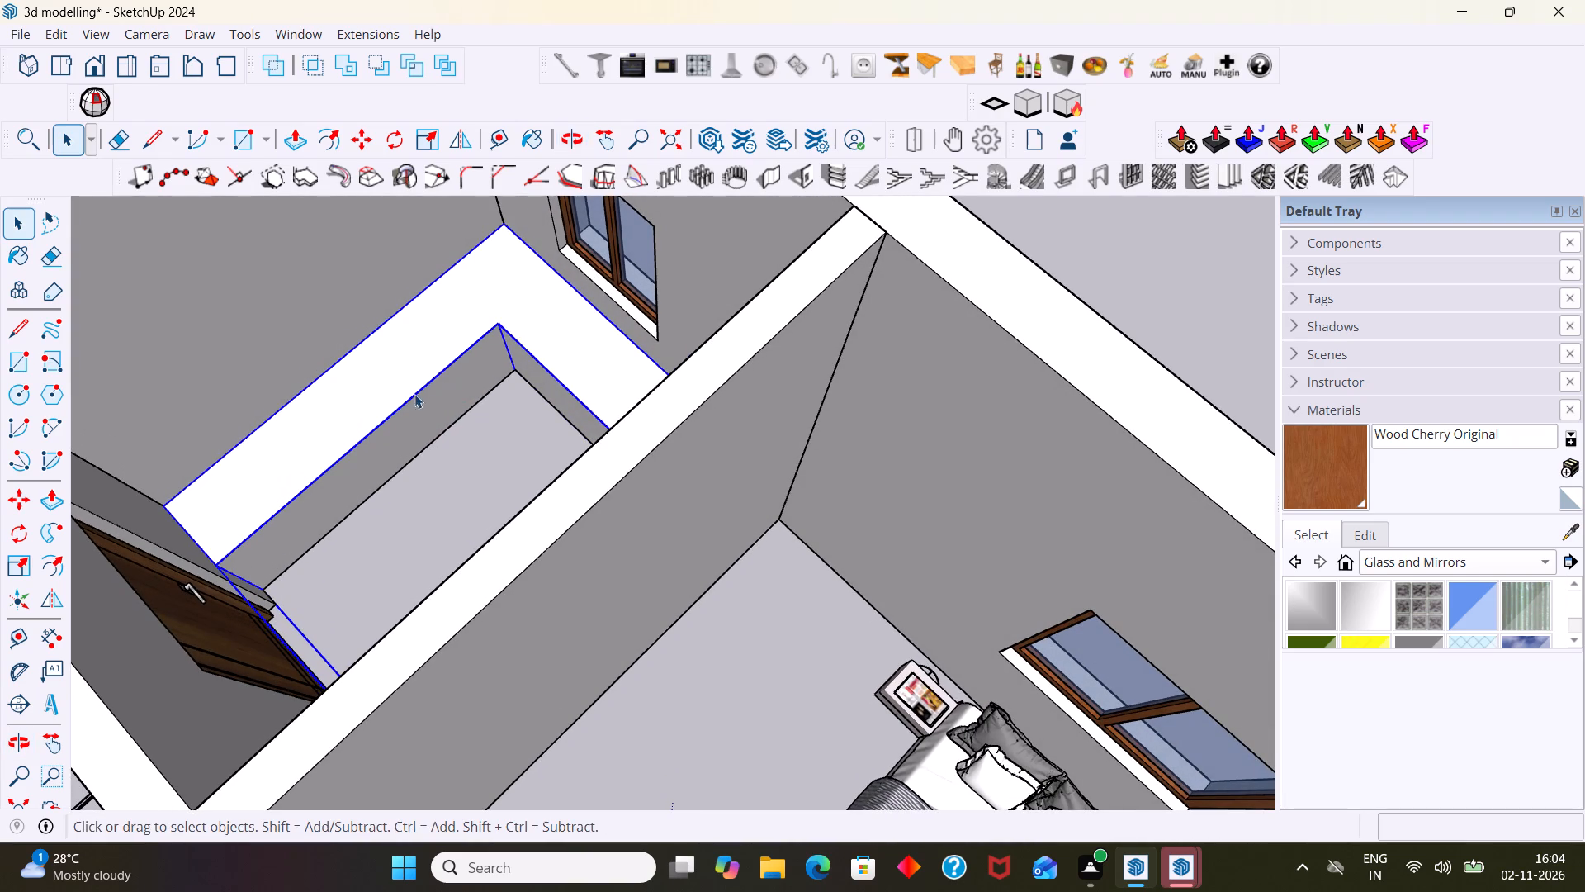
right_click(412, 391)
click(481, 68)
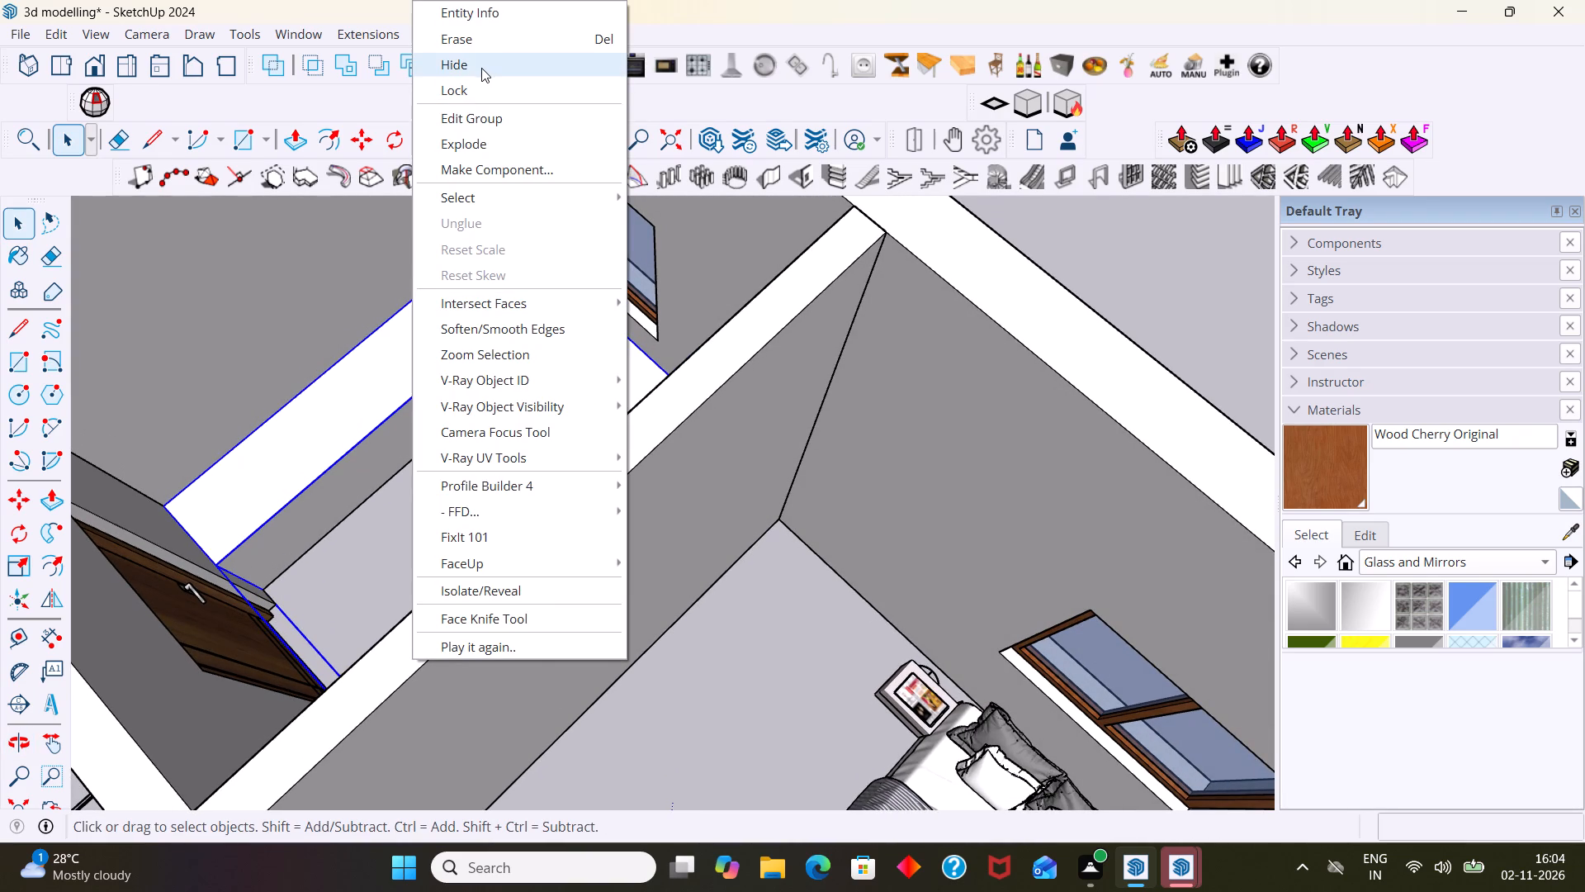
key(space)
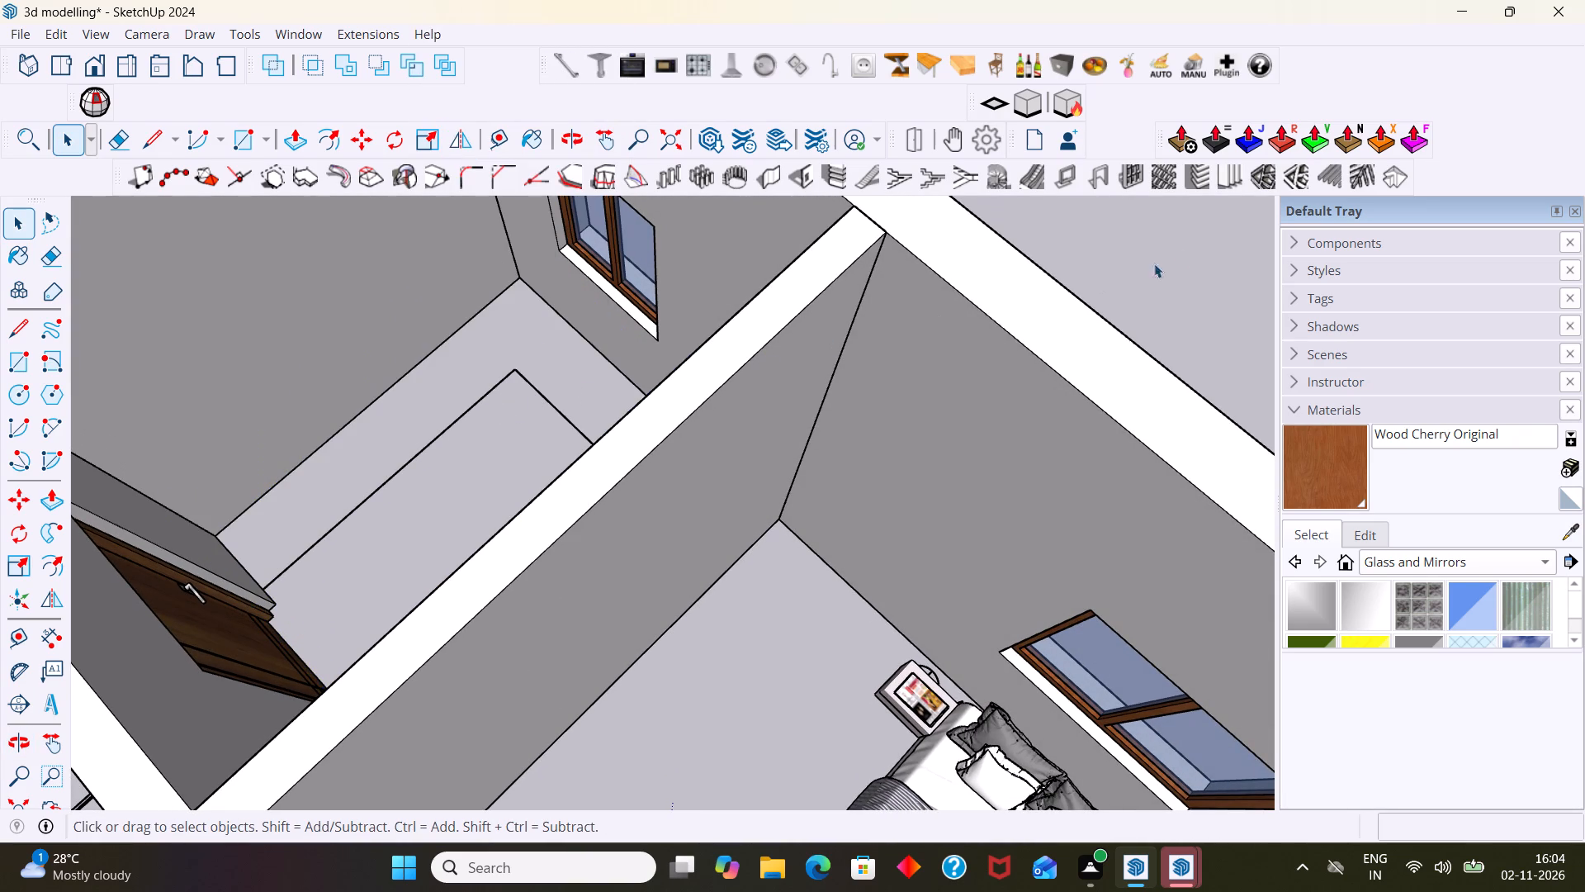
click(1180, 249)
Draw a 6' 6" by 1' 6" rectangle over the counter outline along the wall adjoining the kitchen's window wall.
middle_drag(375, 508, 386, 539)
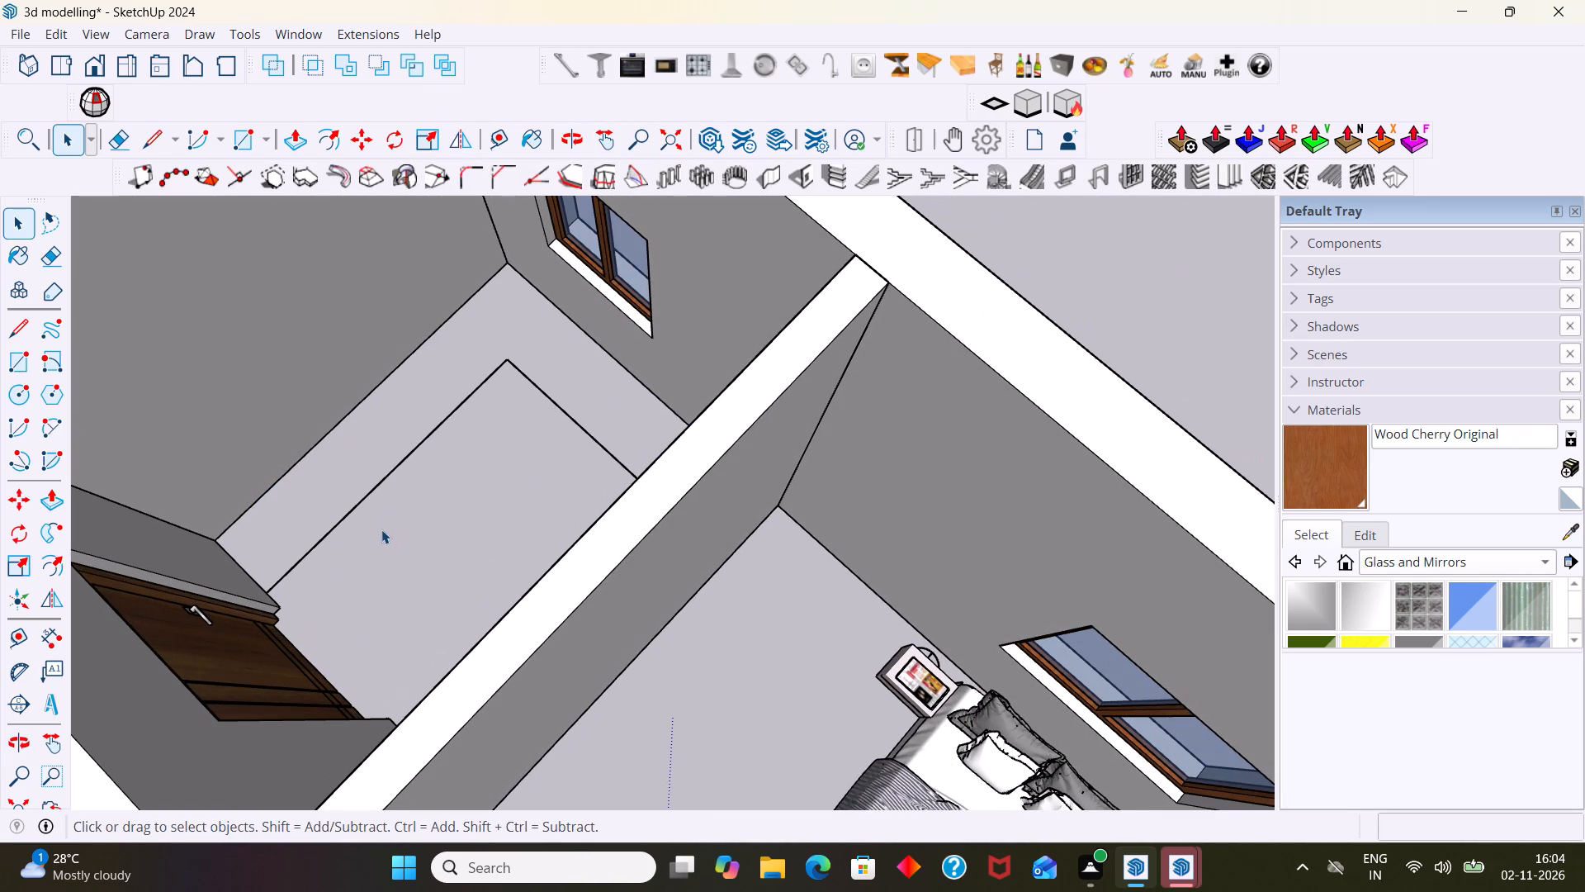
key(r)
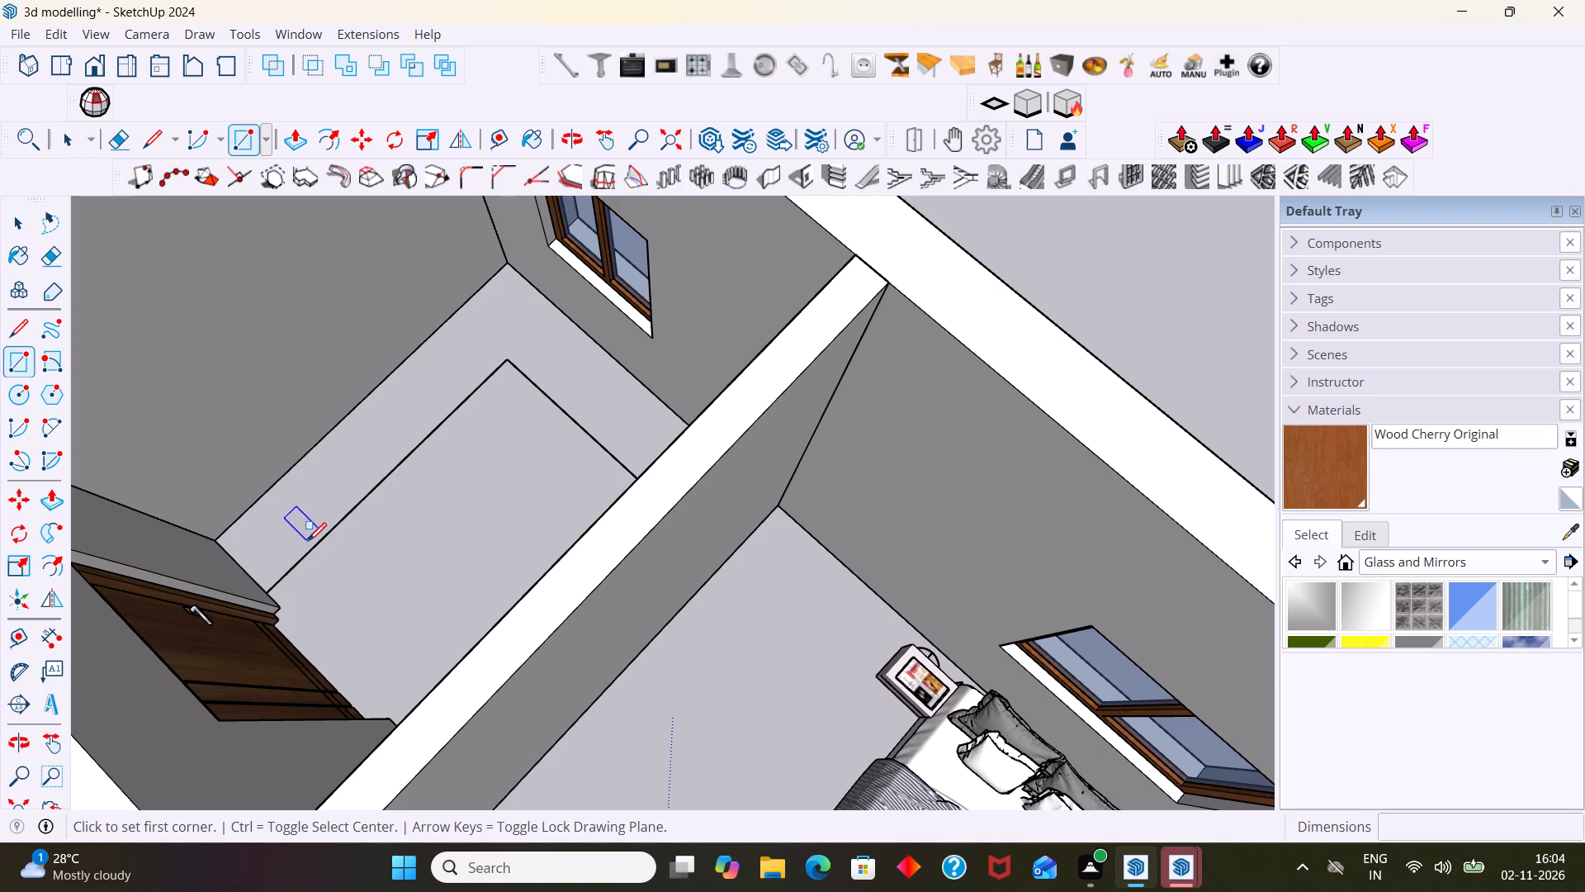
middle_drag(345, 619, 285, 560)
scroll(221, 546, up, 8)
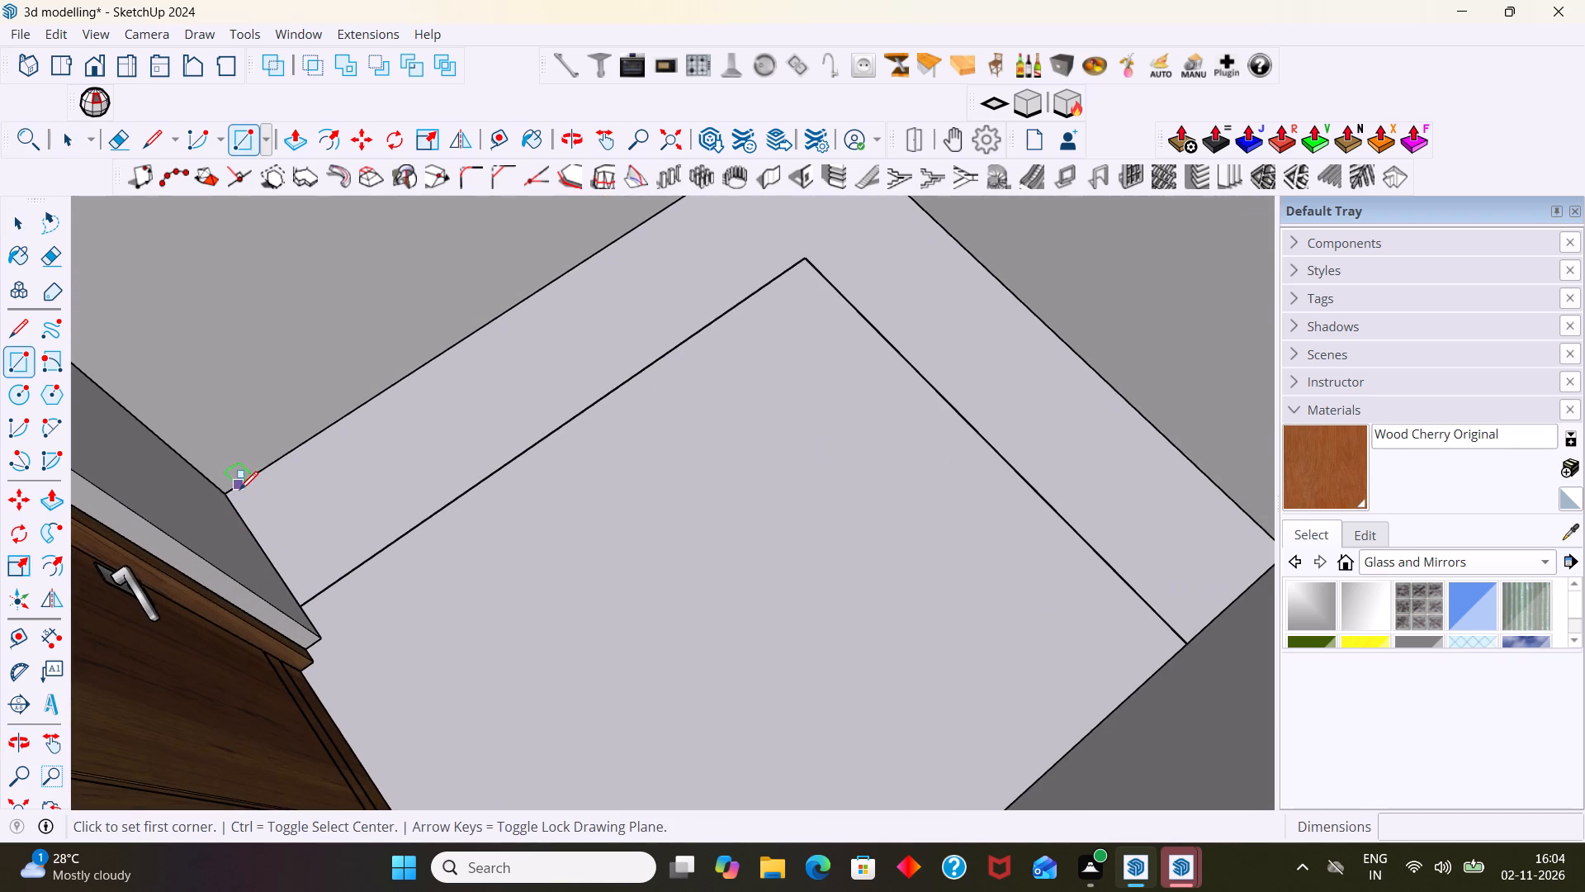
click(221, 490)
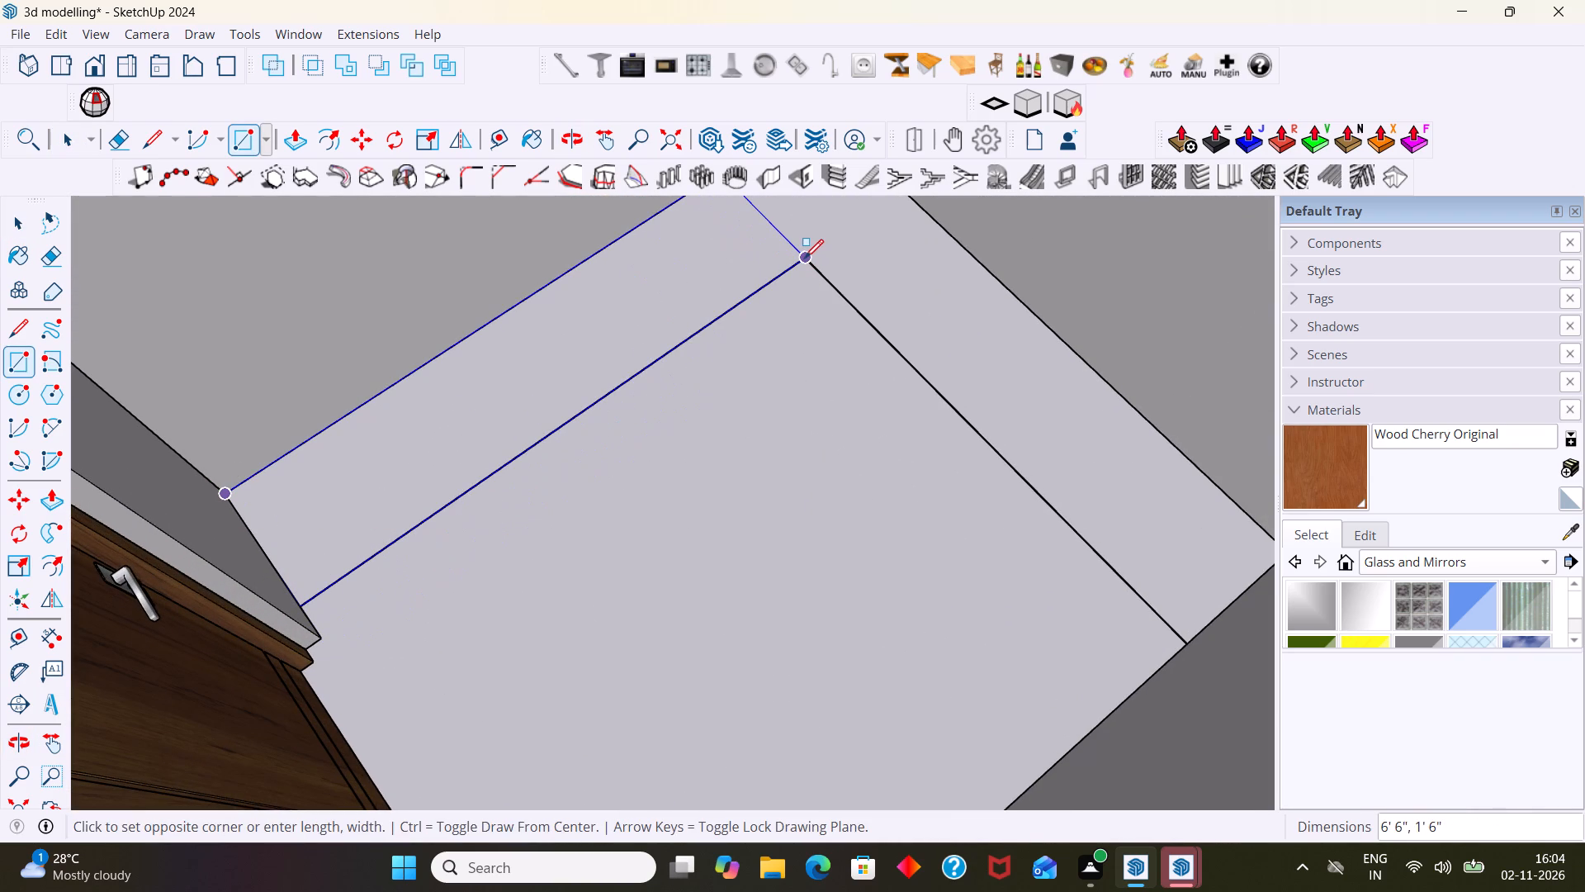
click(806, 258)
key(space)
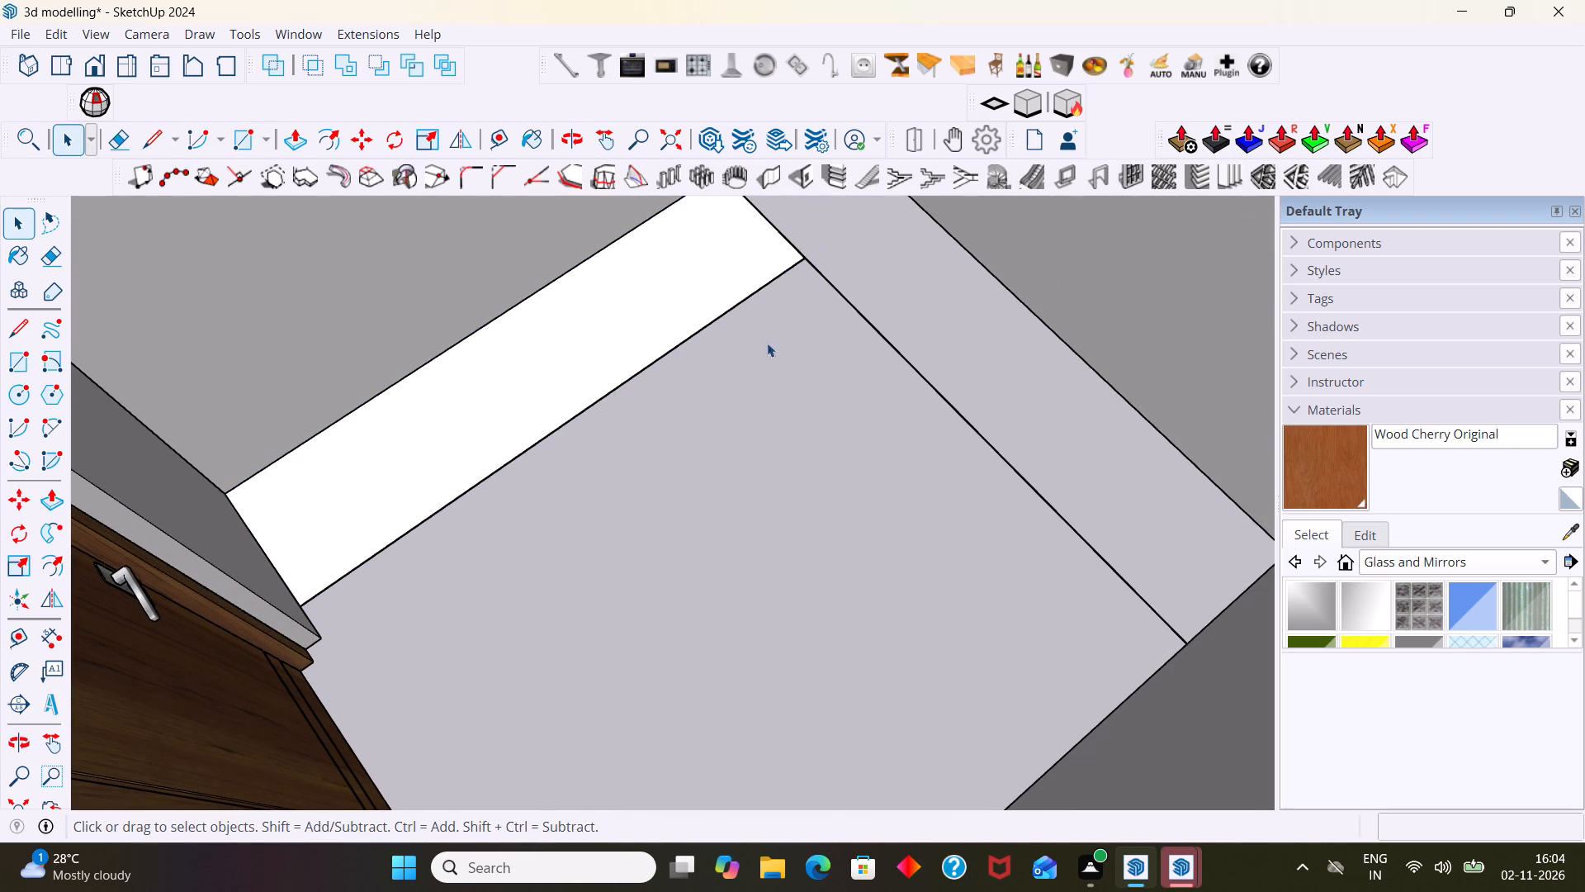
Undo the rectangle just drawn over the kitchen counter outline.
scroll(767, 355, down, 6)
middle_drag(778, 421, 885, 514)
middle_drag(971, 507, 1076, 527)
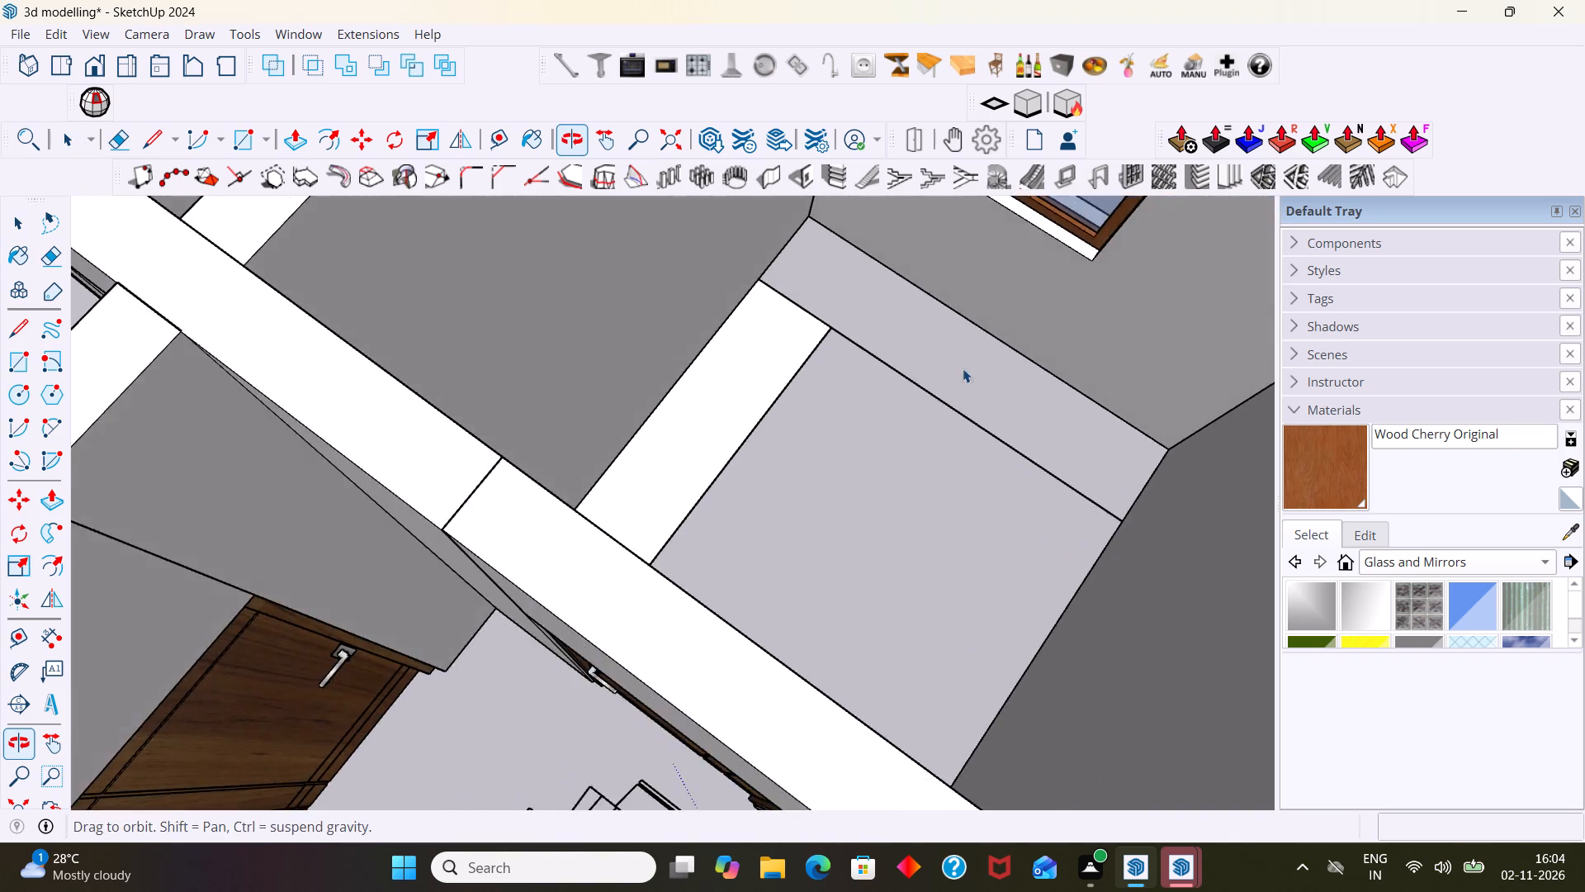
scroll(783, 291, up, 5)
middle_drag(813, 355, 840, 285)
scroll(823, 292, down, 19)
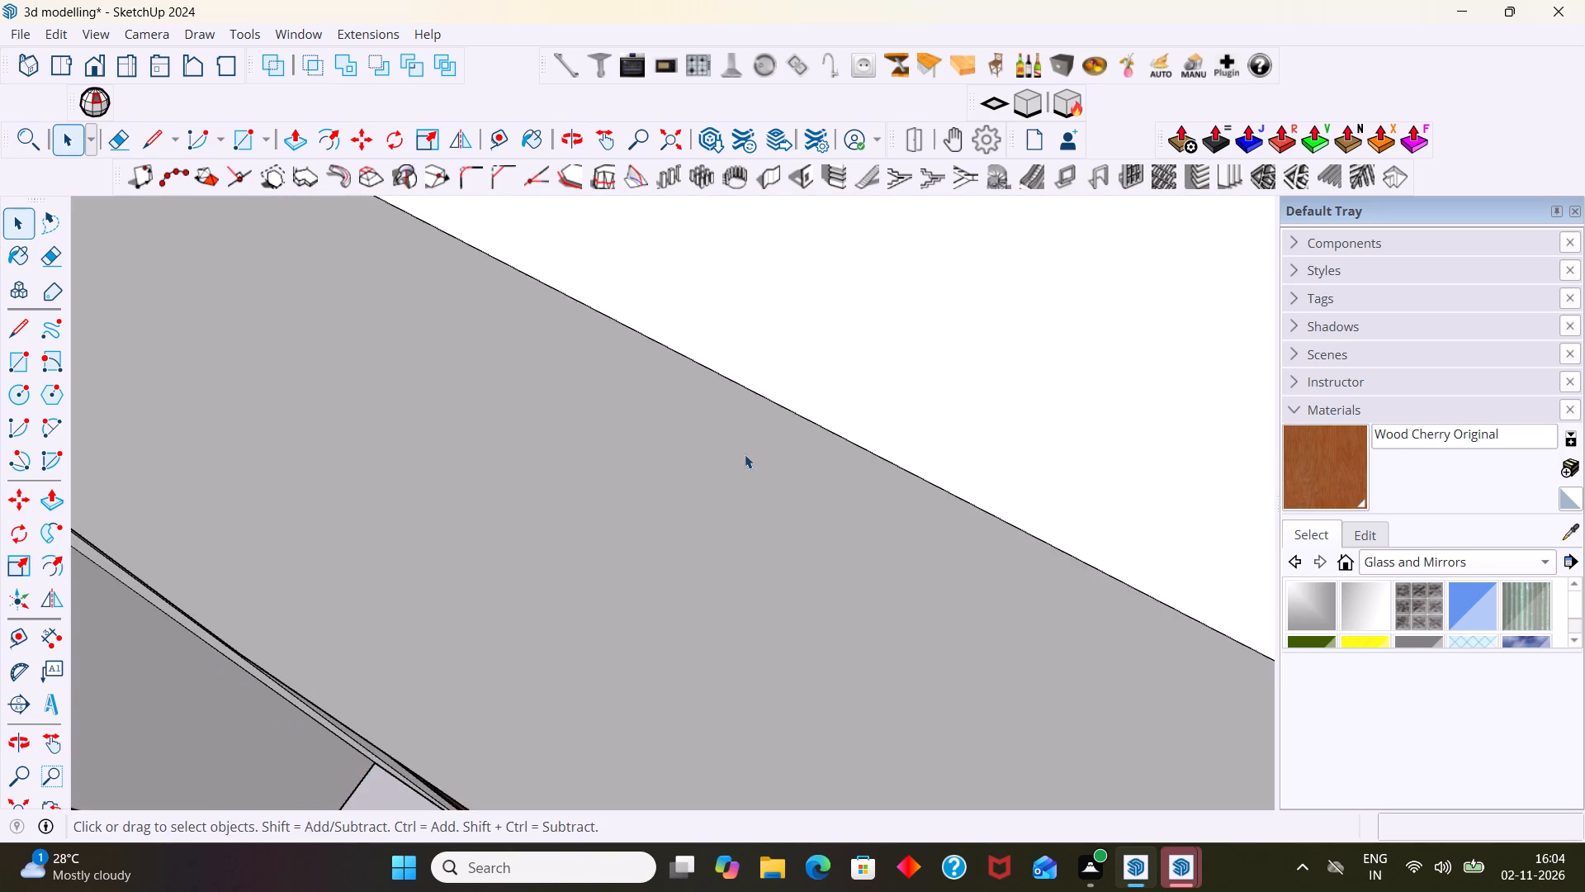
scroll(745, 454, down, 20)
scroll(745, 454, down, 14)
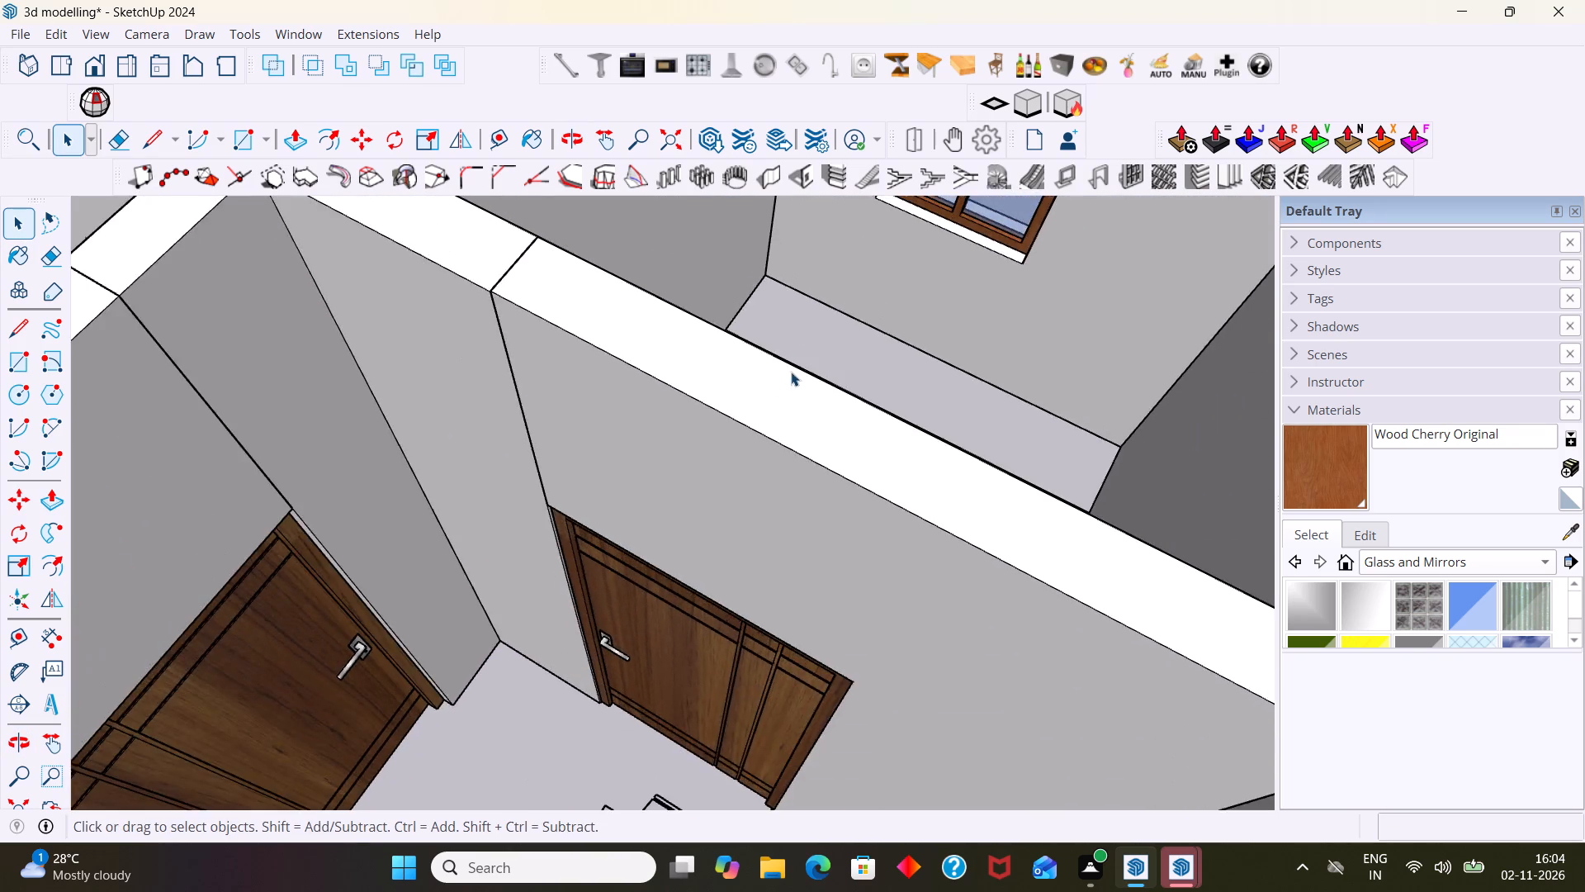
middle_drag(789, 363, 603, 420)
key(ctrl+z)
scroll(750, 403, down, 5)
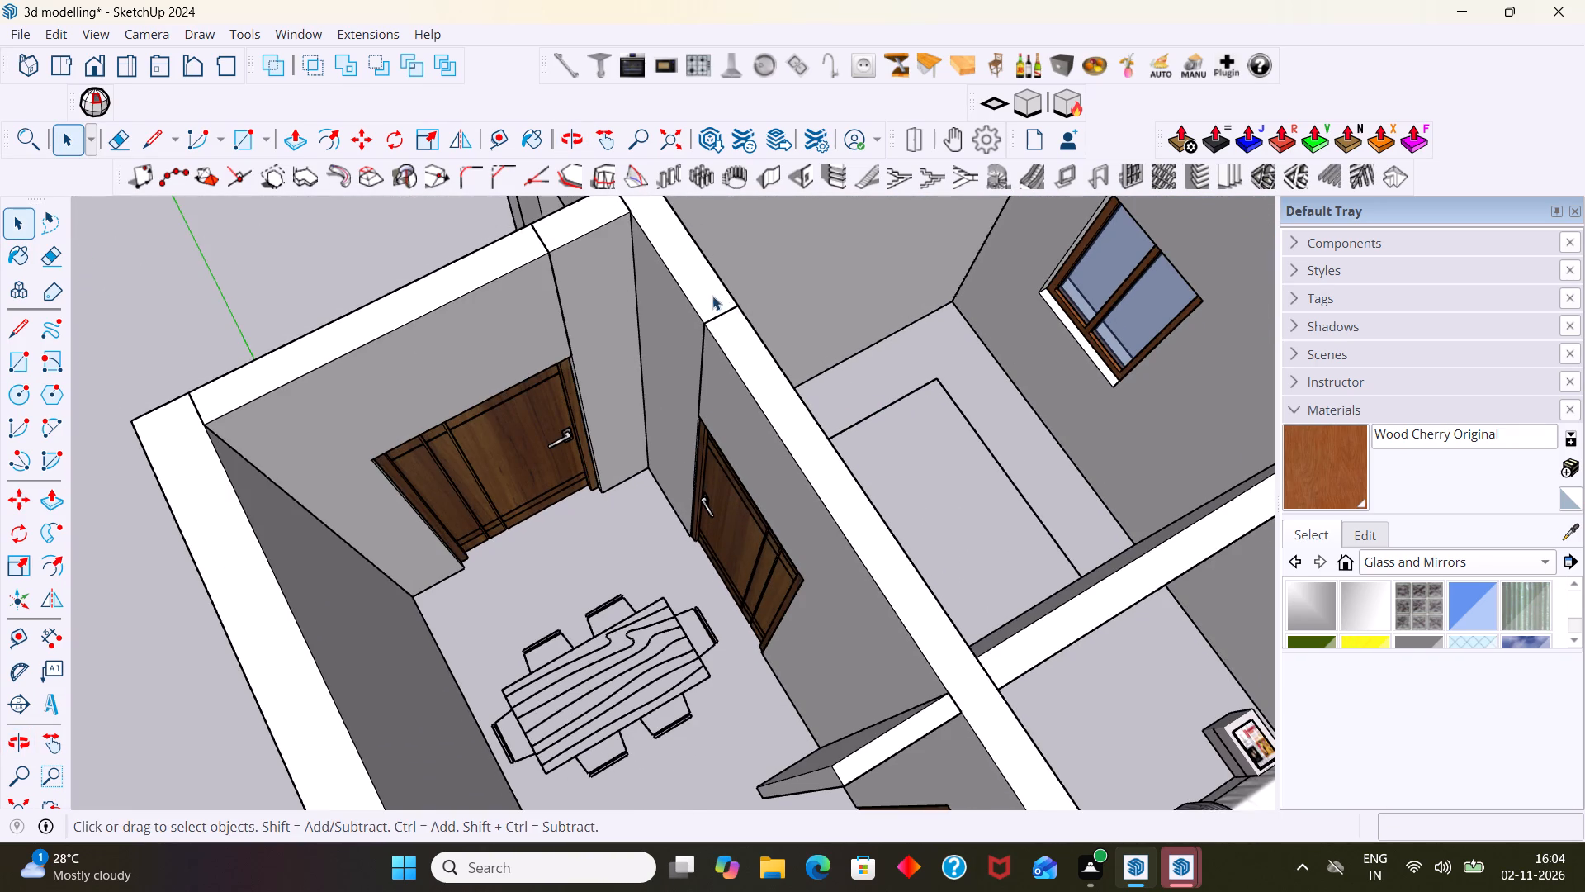
Undo the hiding of the L-shaped kitchen counter group.
click(59, 34)
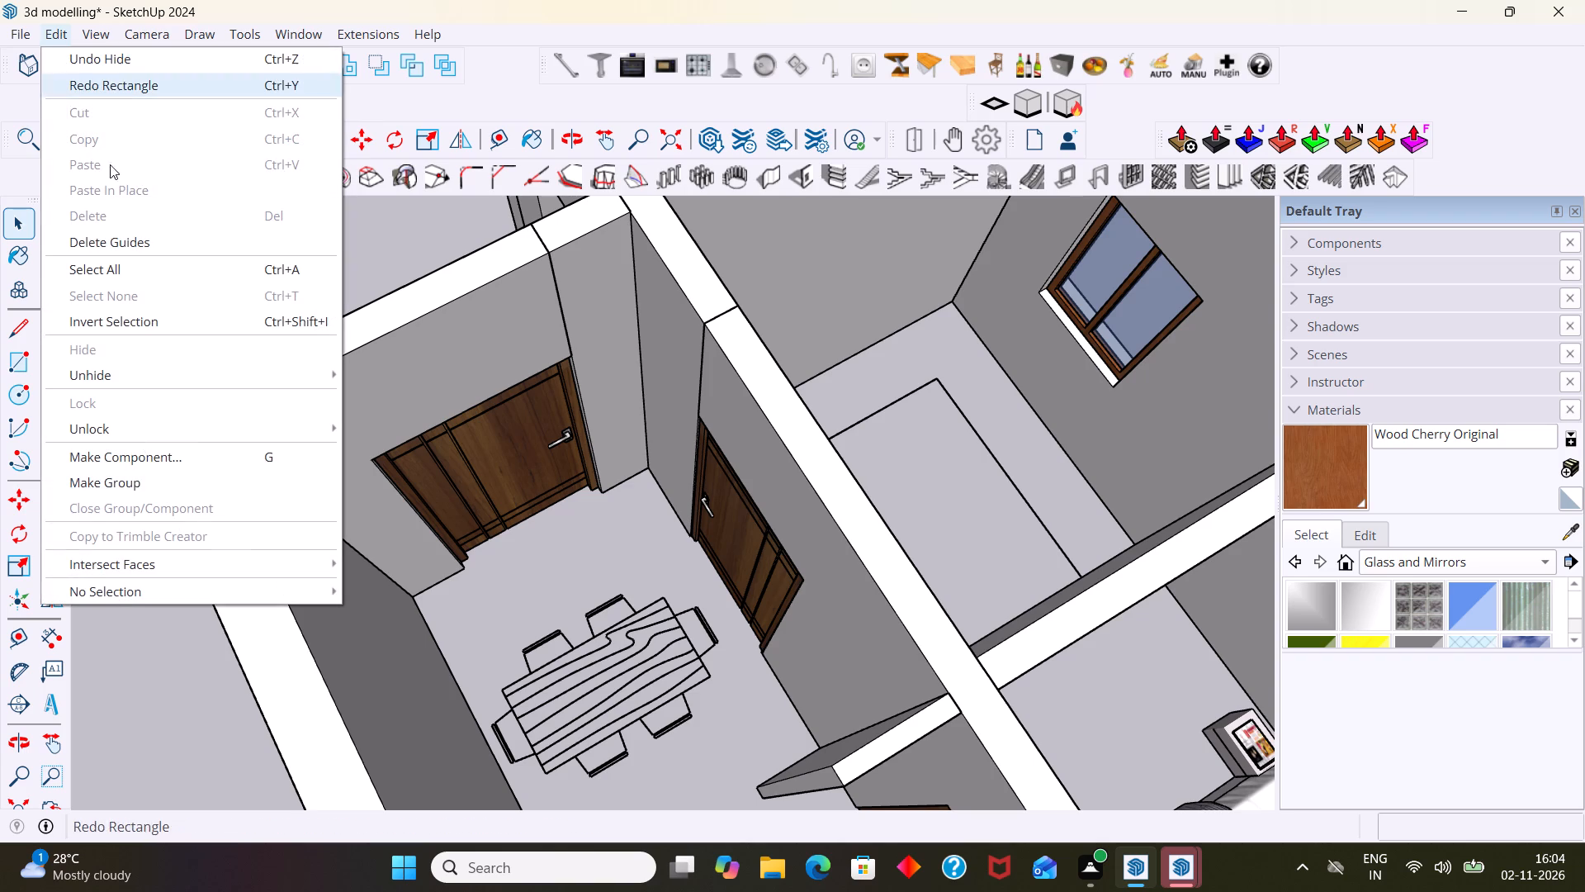
click(140, 56)
scroll(463, 274, down, 4)
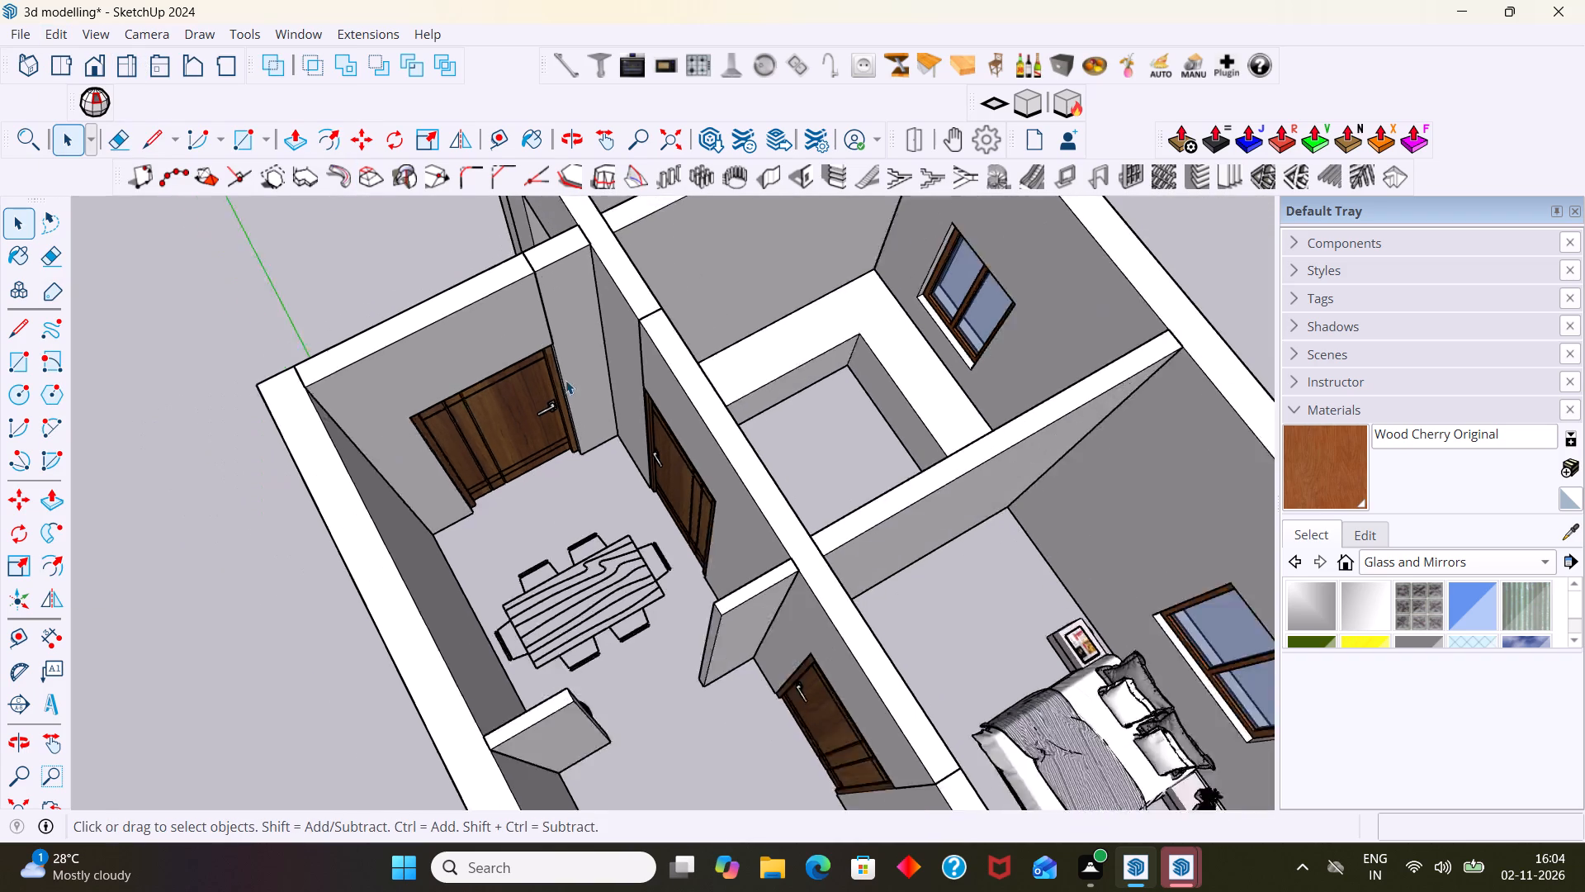
scroll(565, 380, down, 4)
click(1007, 334)
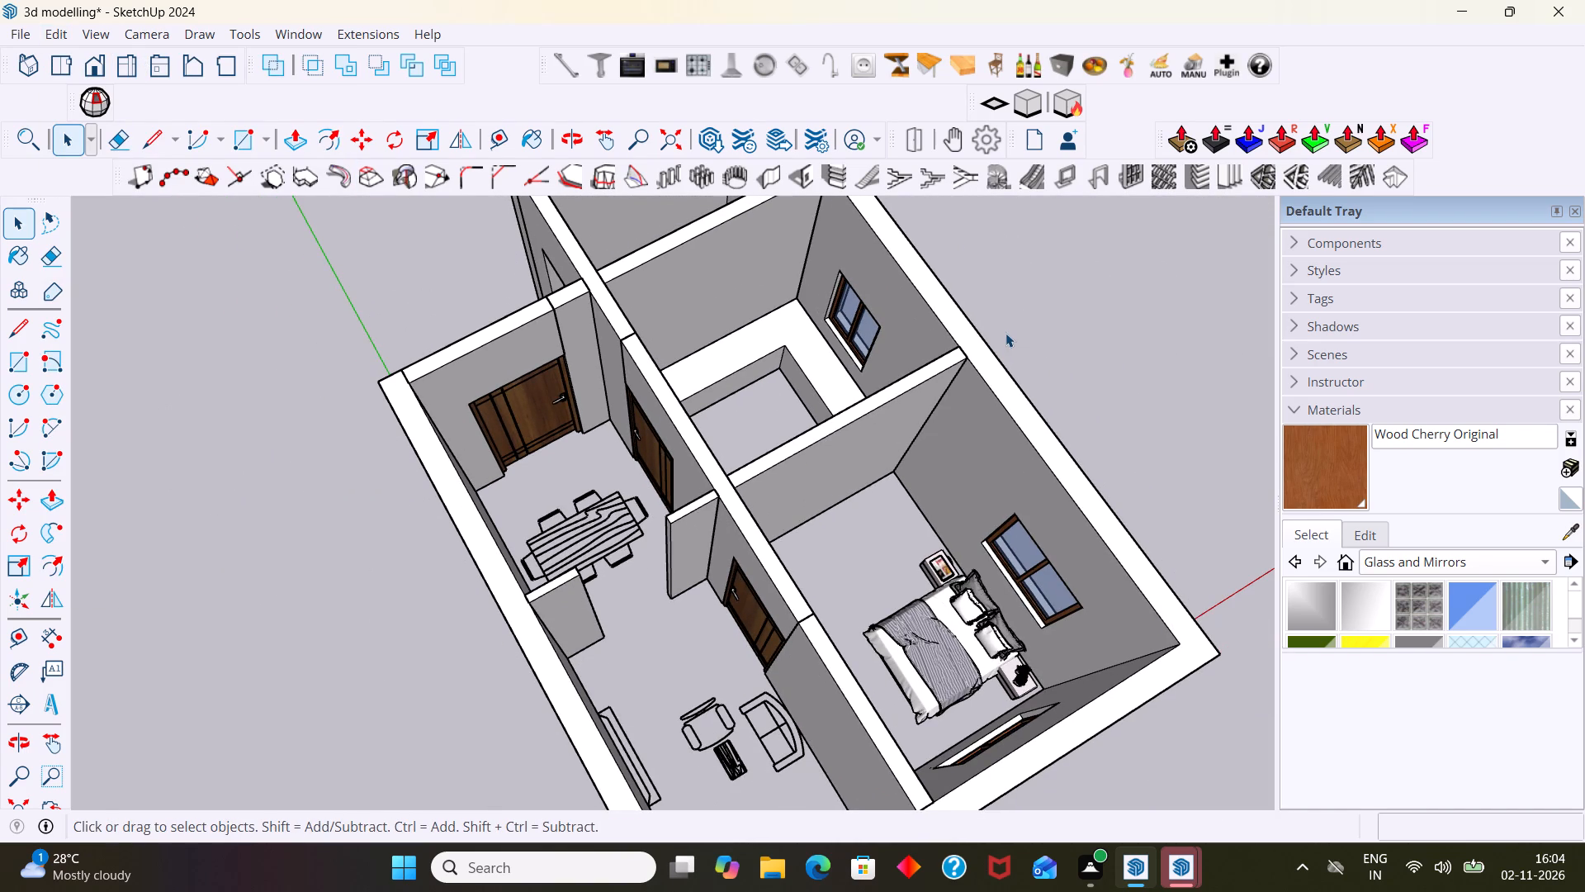
Examine the L-shaped counter's inner corner and its end beside the kitchen door, selecting the counter group to check its extent.
scroll(764, 333, up, 11)
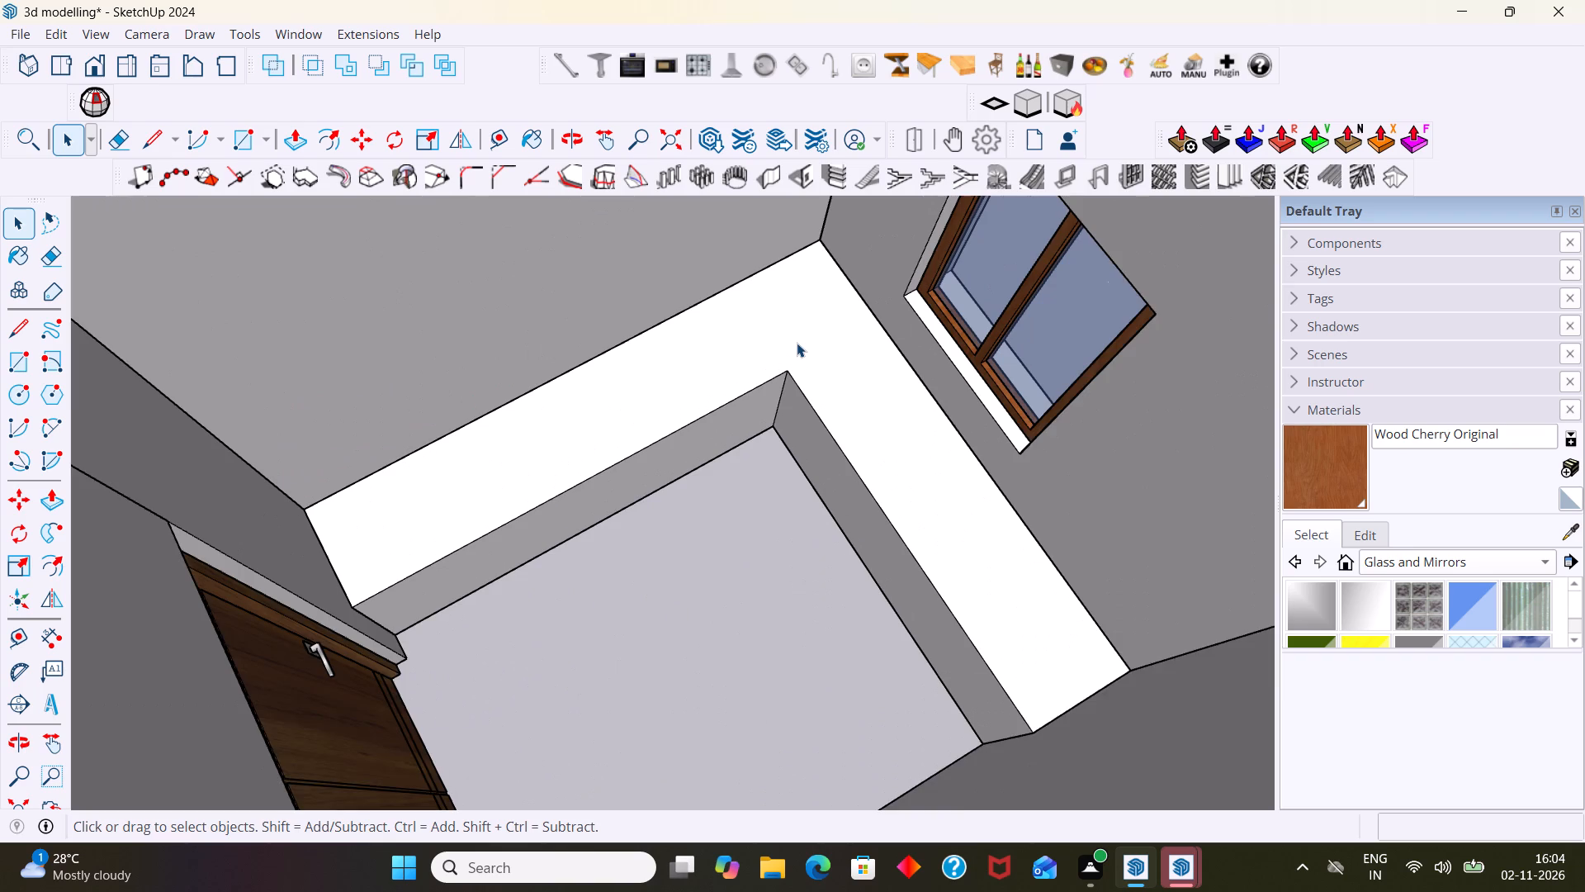
scroll(778, 358, up, 6)
middle_drag(781, 396, 795, 420)
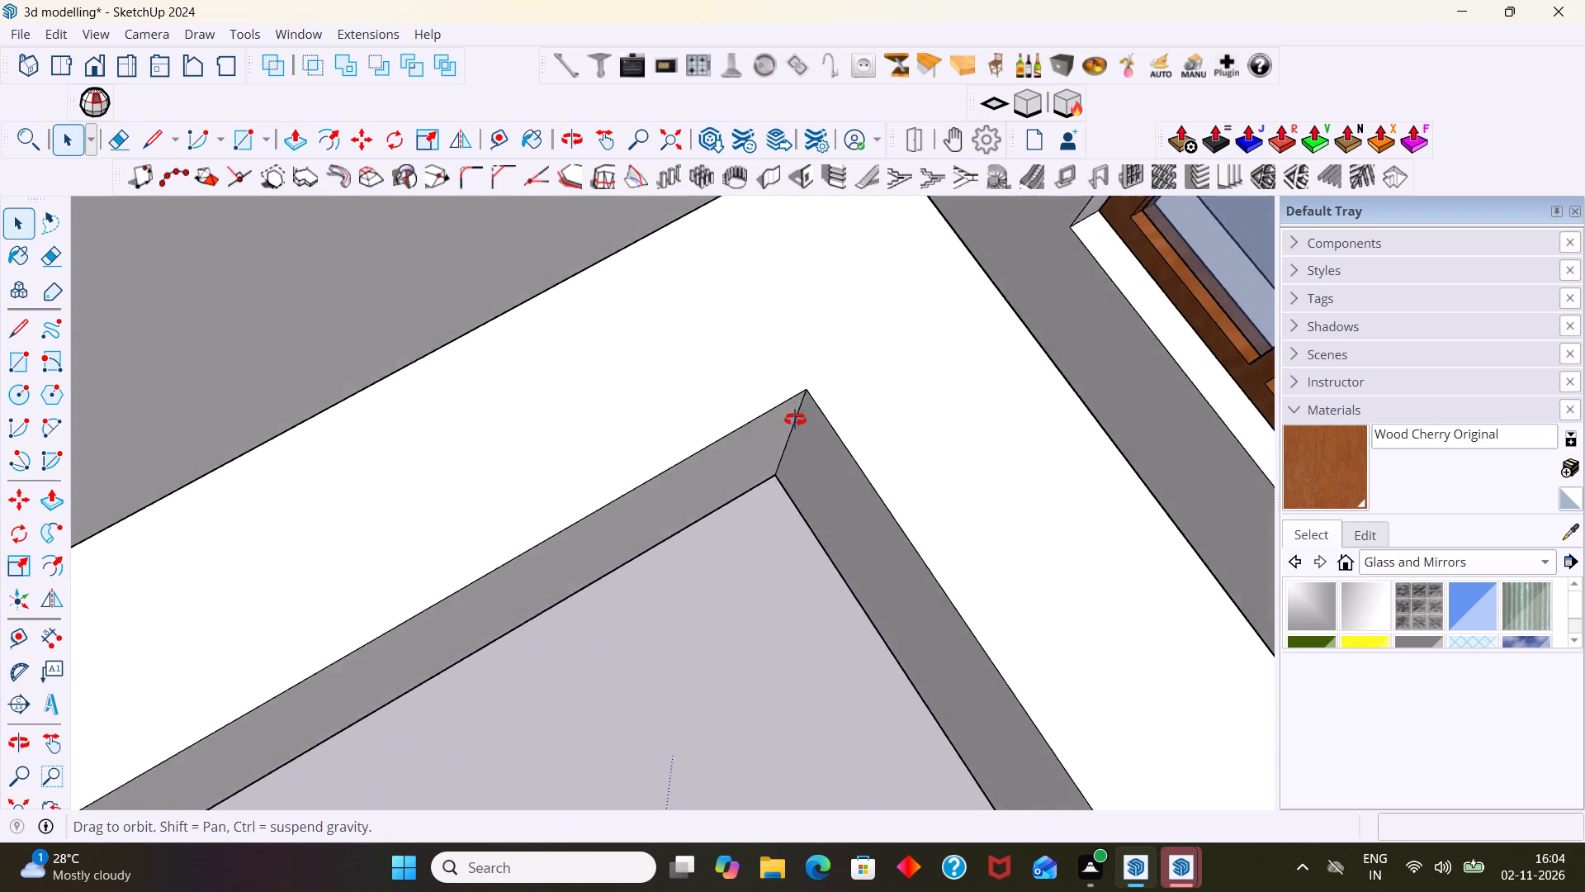
middle_drag(795, 420, 991, 416)
scroll(858, 406, up, 3)
scroll(810, 398, down, 7)
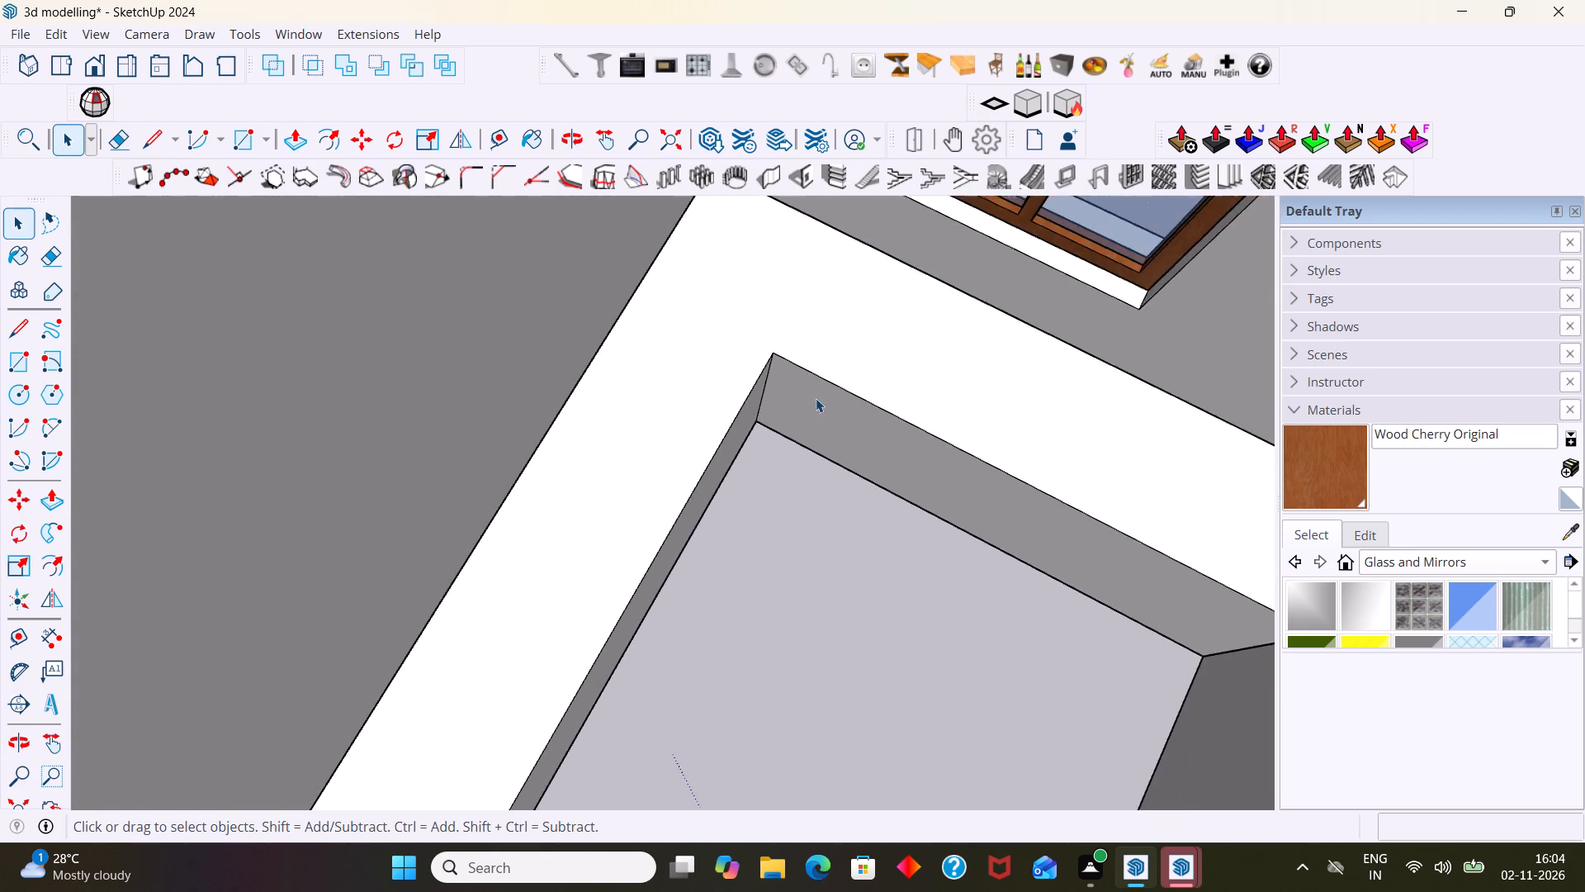
scroll(816, 398, down, 6)
middle_drag(838, 512, 606, 463)
scroll(601, 559, down, 1)
scroll(600, 610, up, 2)
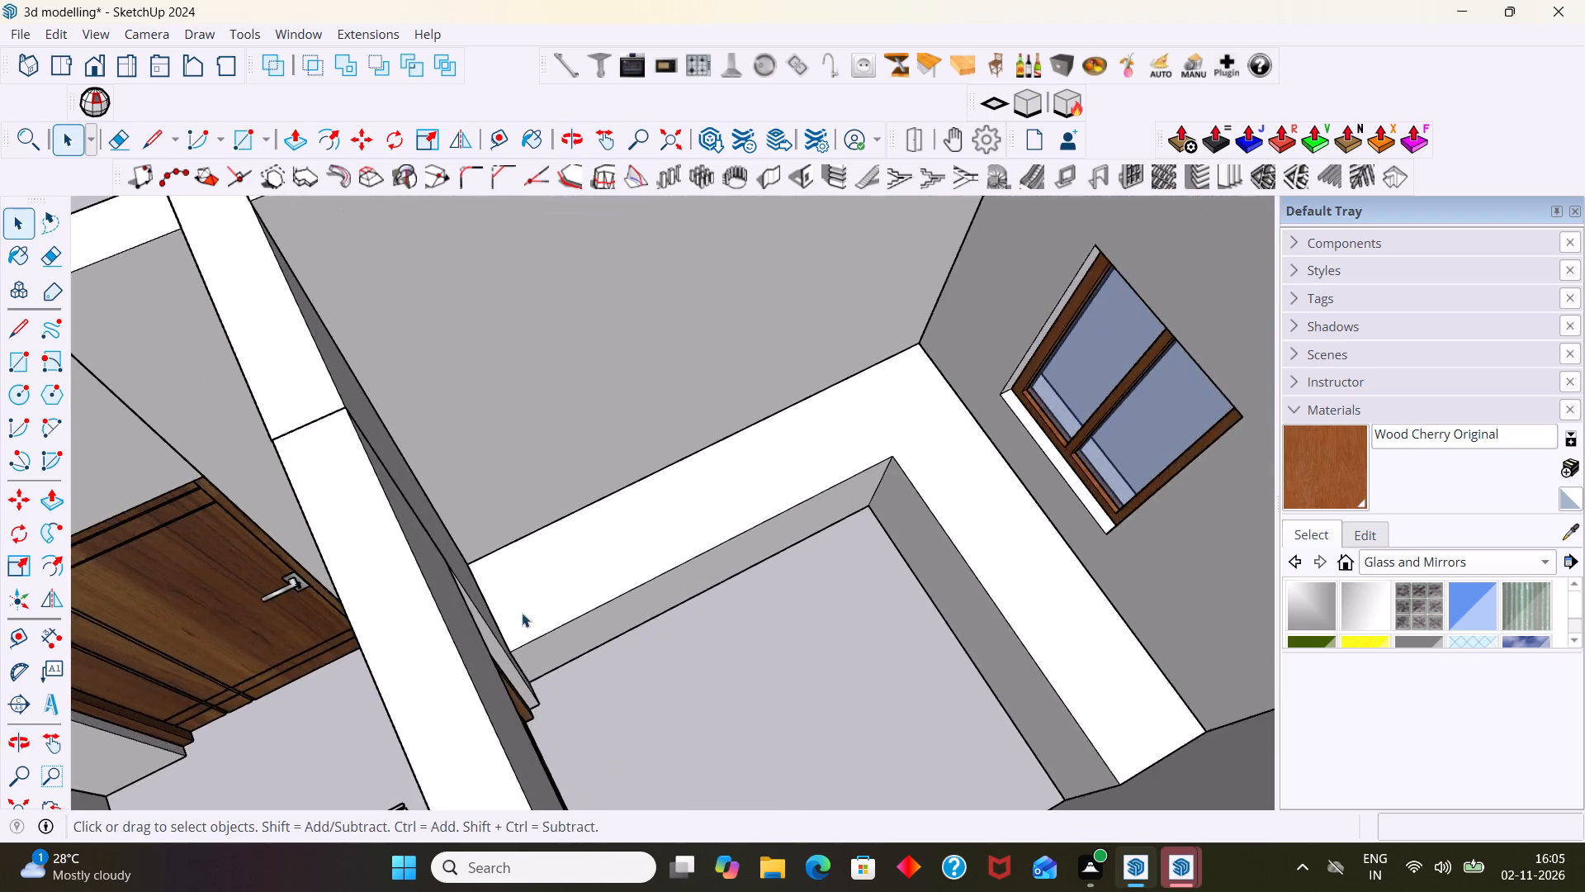
scroll(522, 613, up, 1)
middle_drag(522, 614, 346, 589)
scroll(438, 638, up, 12)
scroll(482, 491, up, 4)
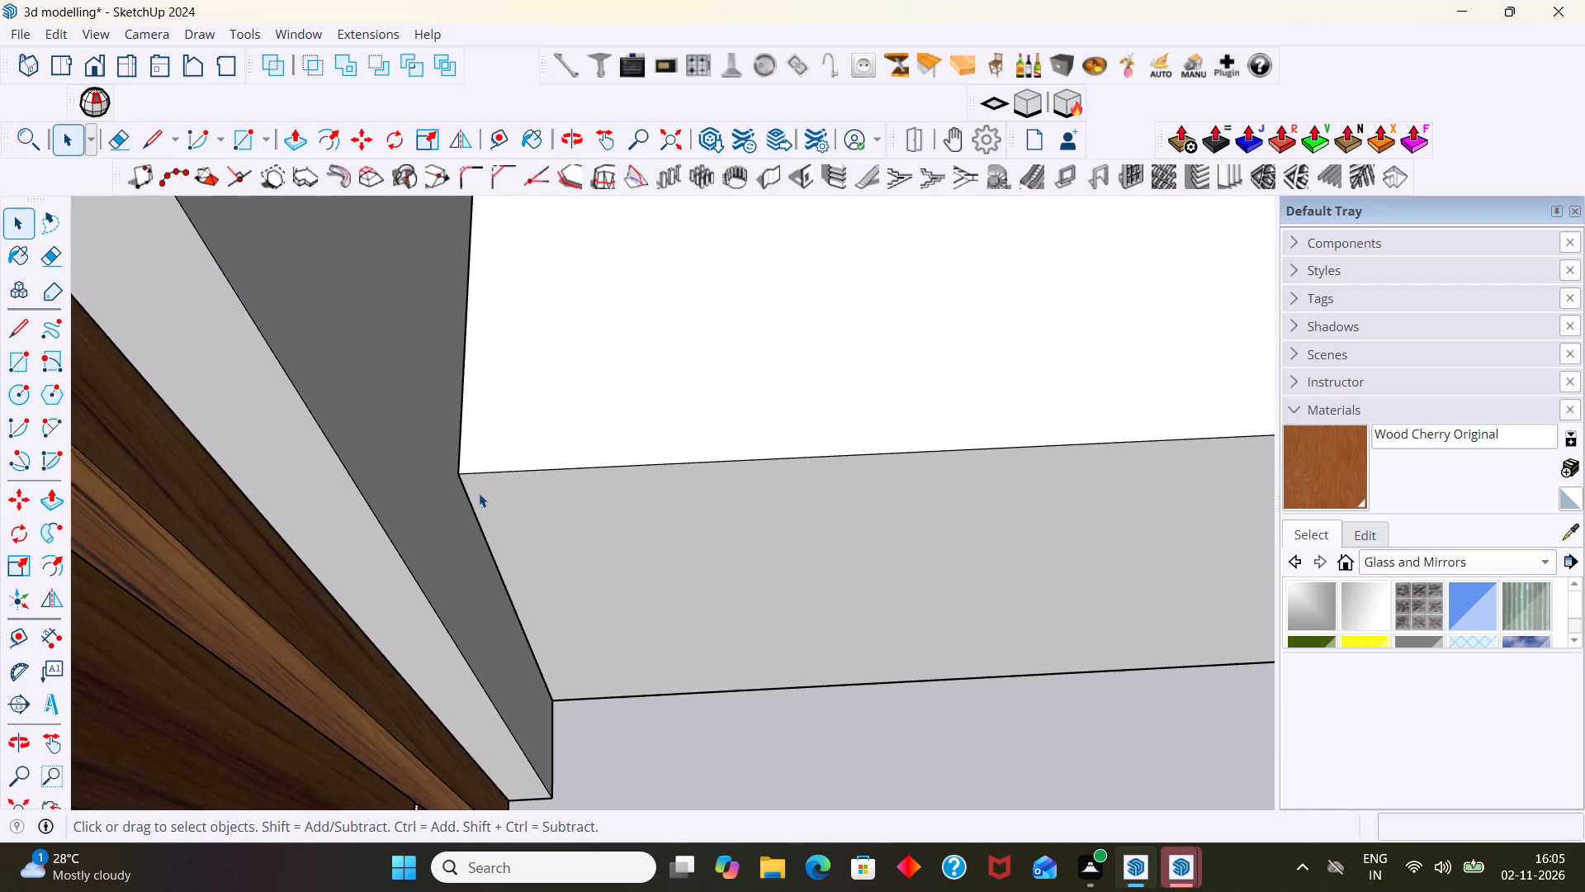
scroll(469, 498, up, 4)
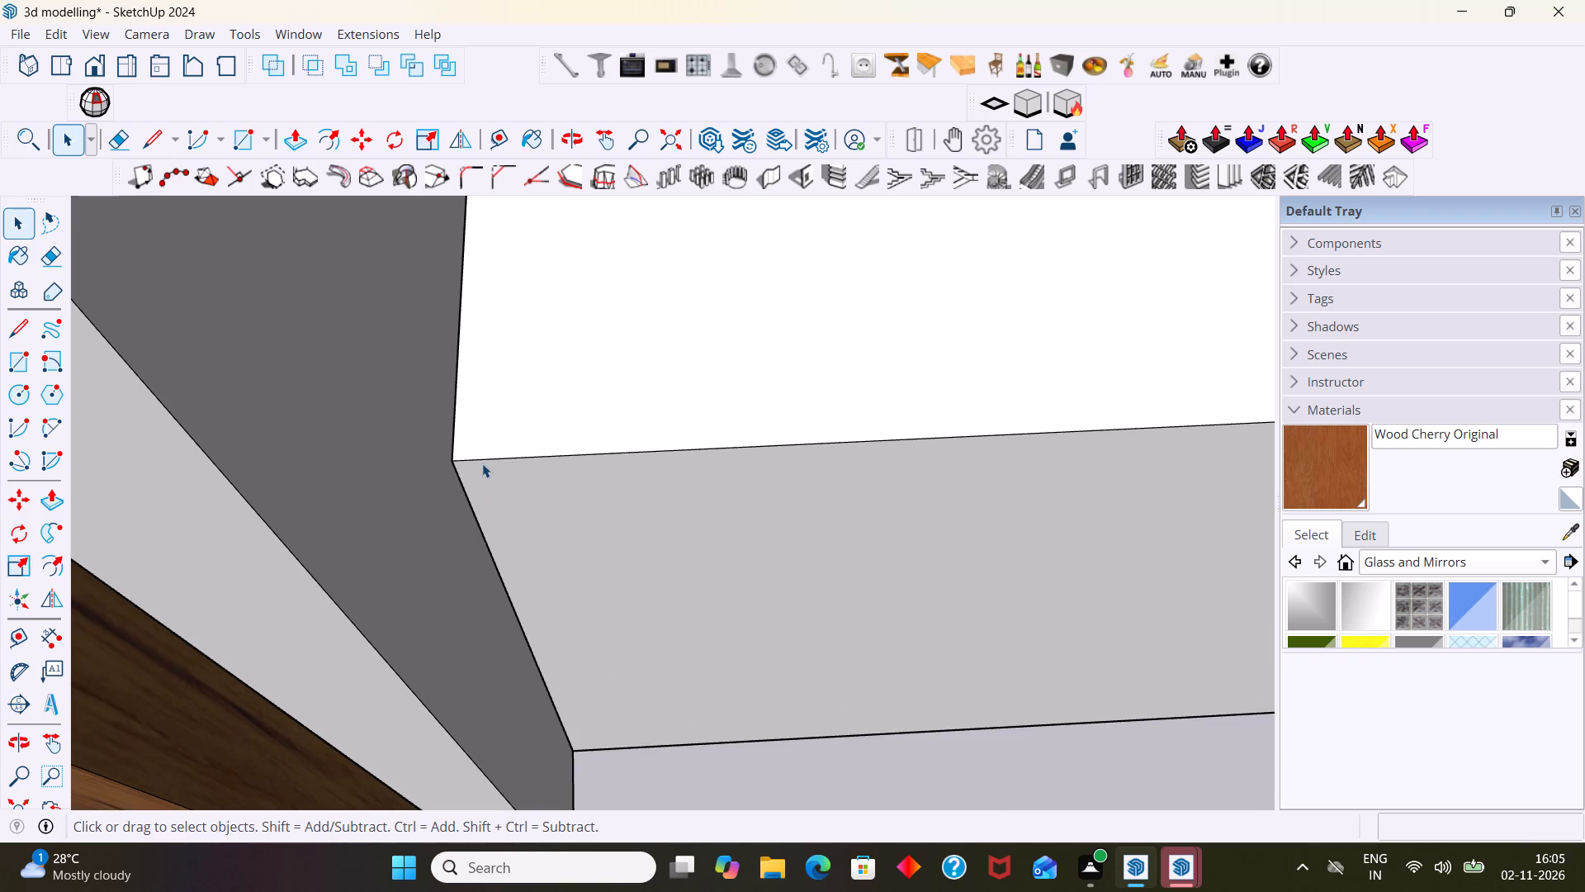
scroll(487, 461, up, 3)
click(510, 404)
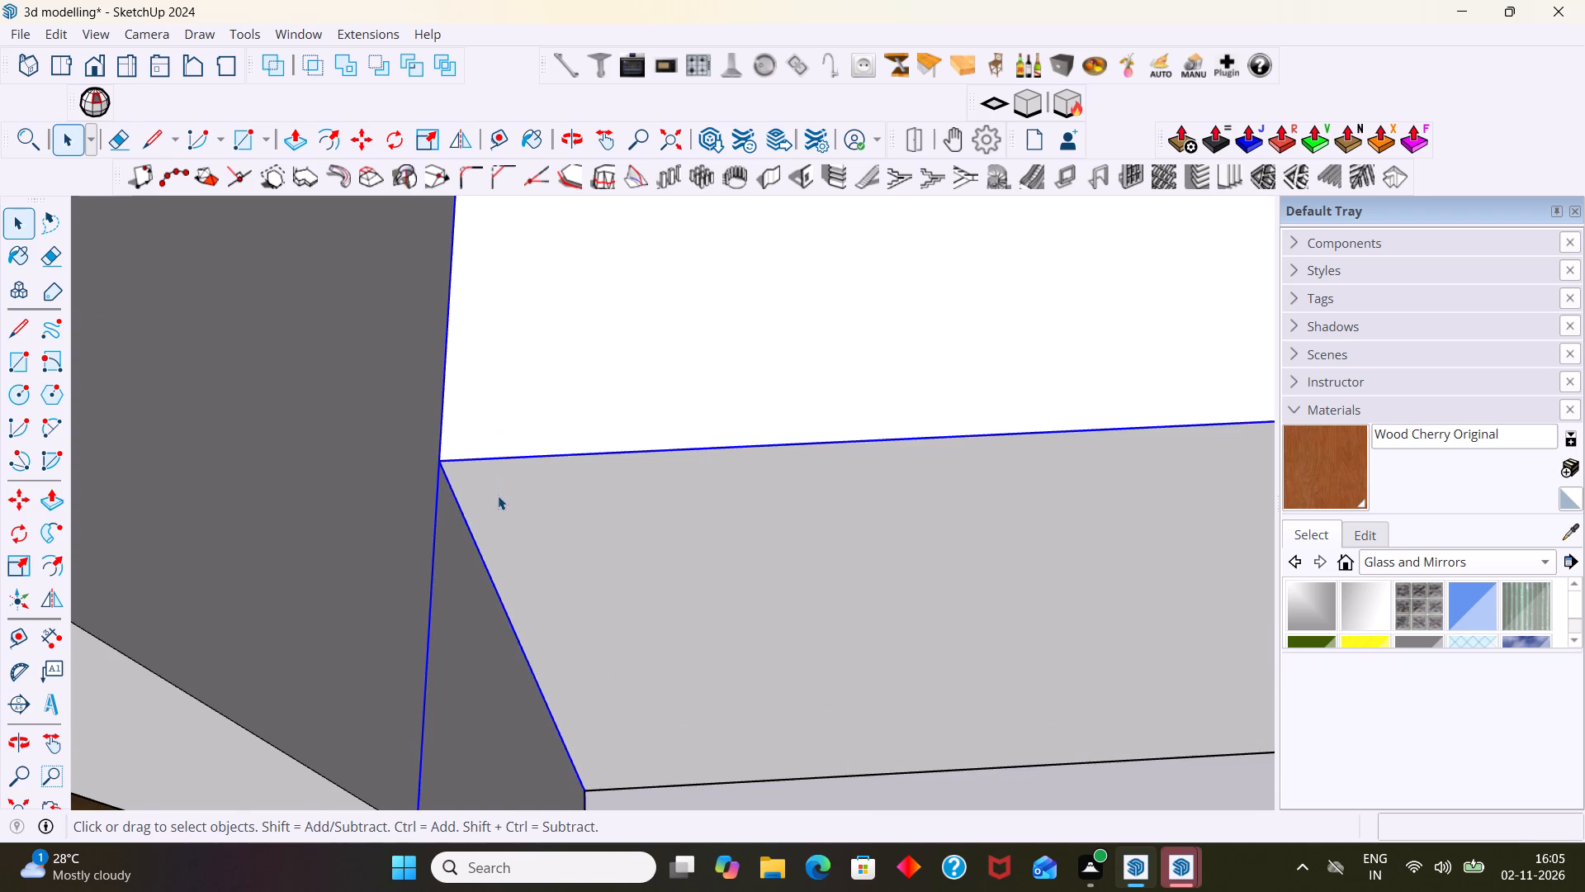
scroll(489, 535, down, 20)
scroll(489, 535, down, 3)
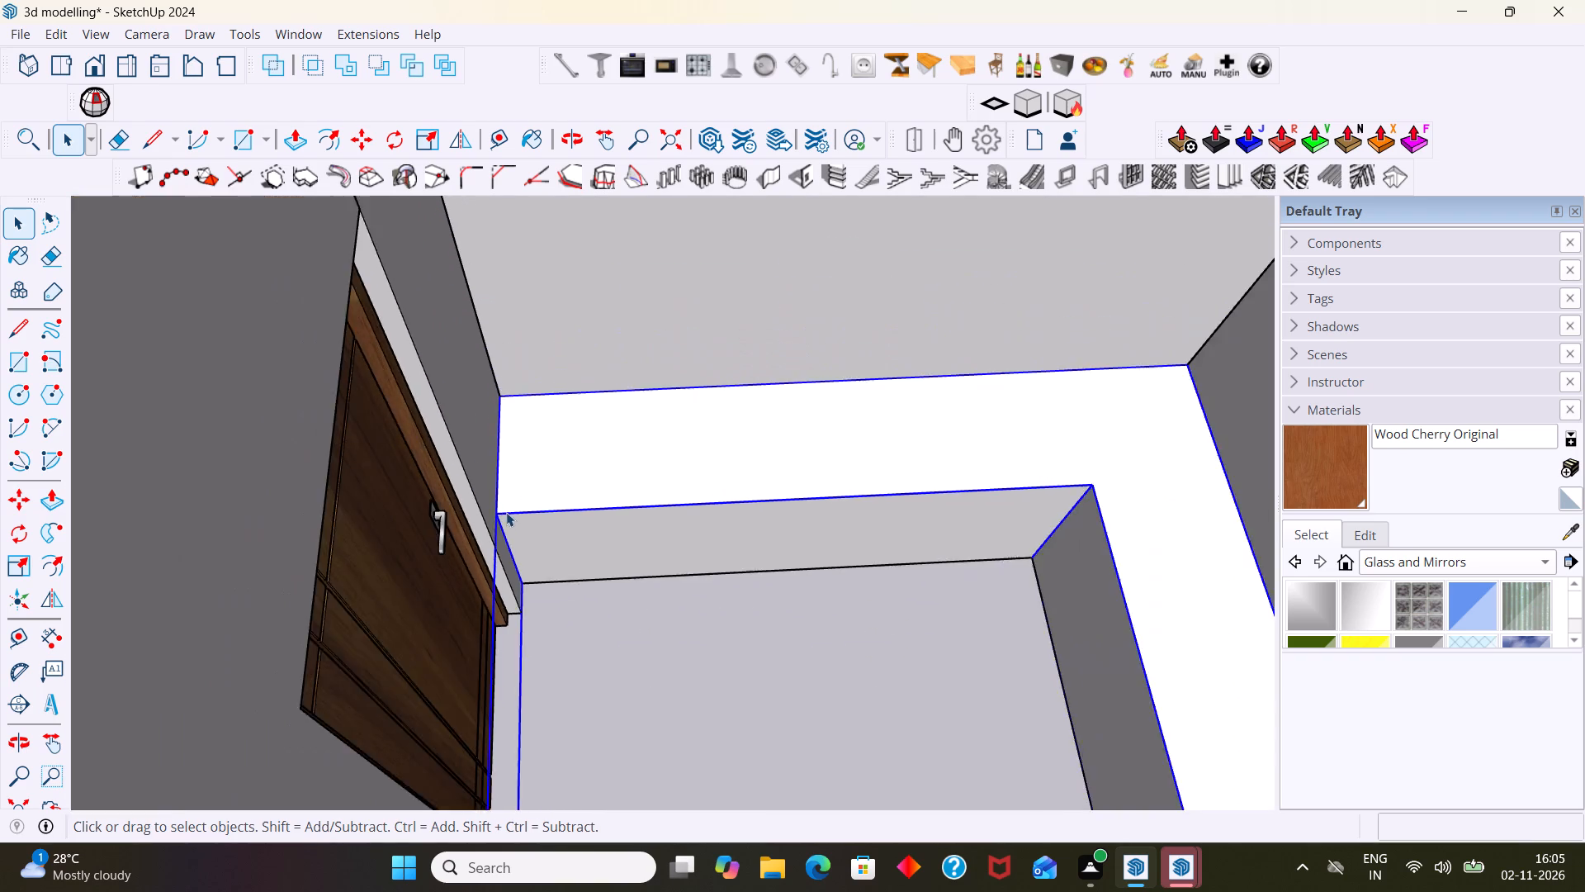
scroll(506, 512, down, 12)
click(1030, 415)
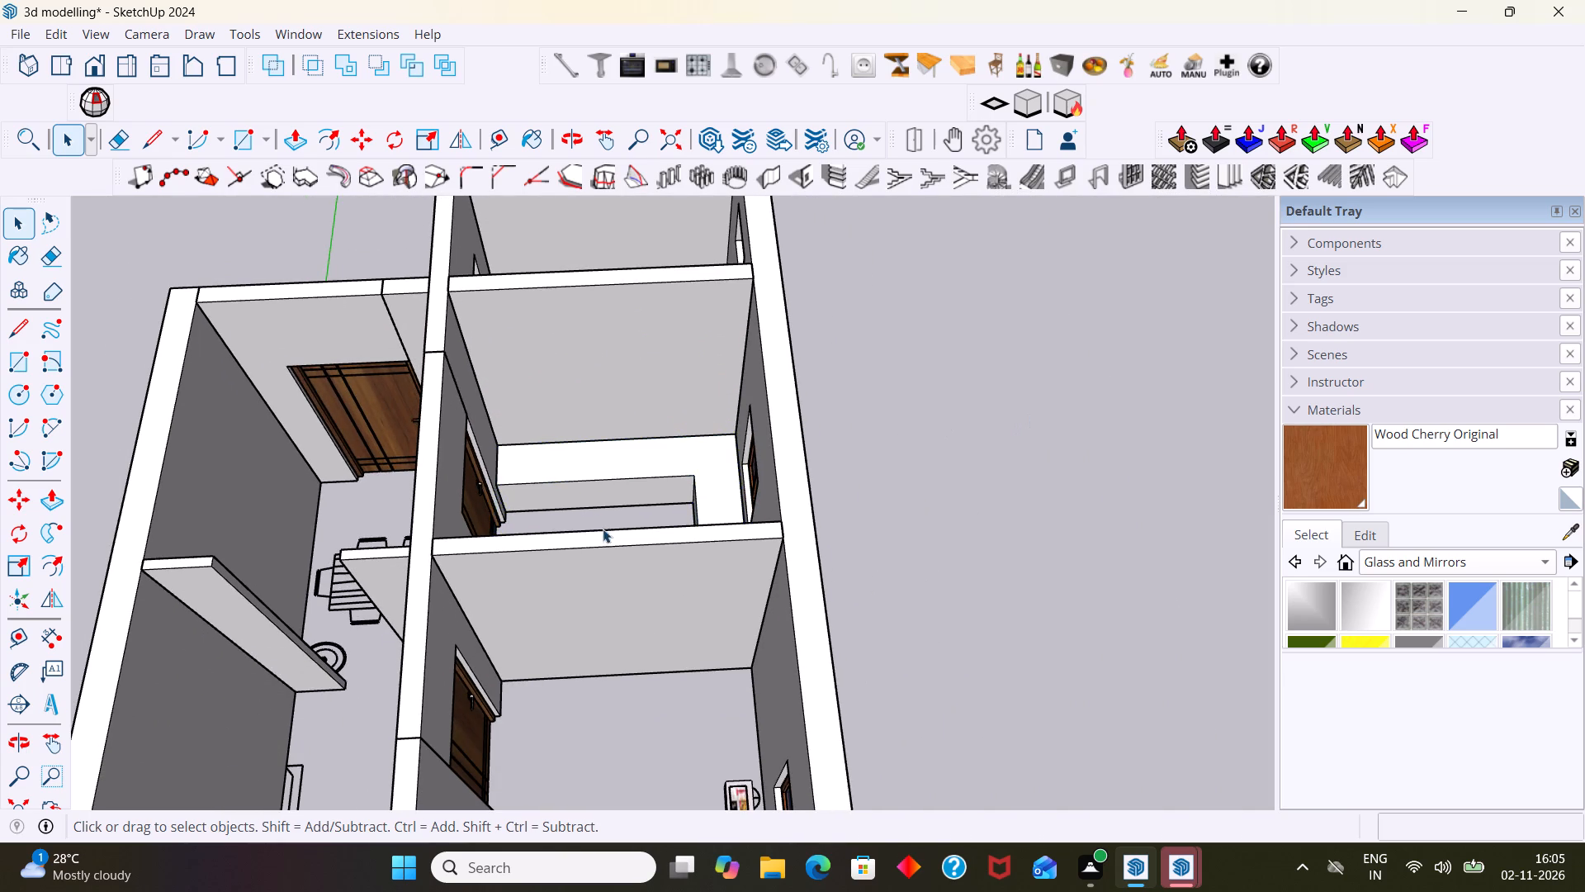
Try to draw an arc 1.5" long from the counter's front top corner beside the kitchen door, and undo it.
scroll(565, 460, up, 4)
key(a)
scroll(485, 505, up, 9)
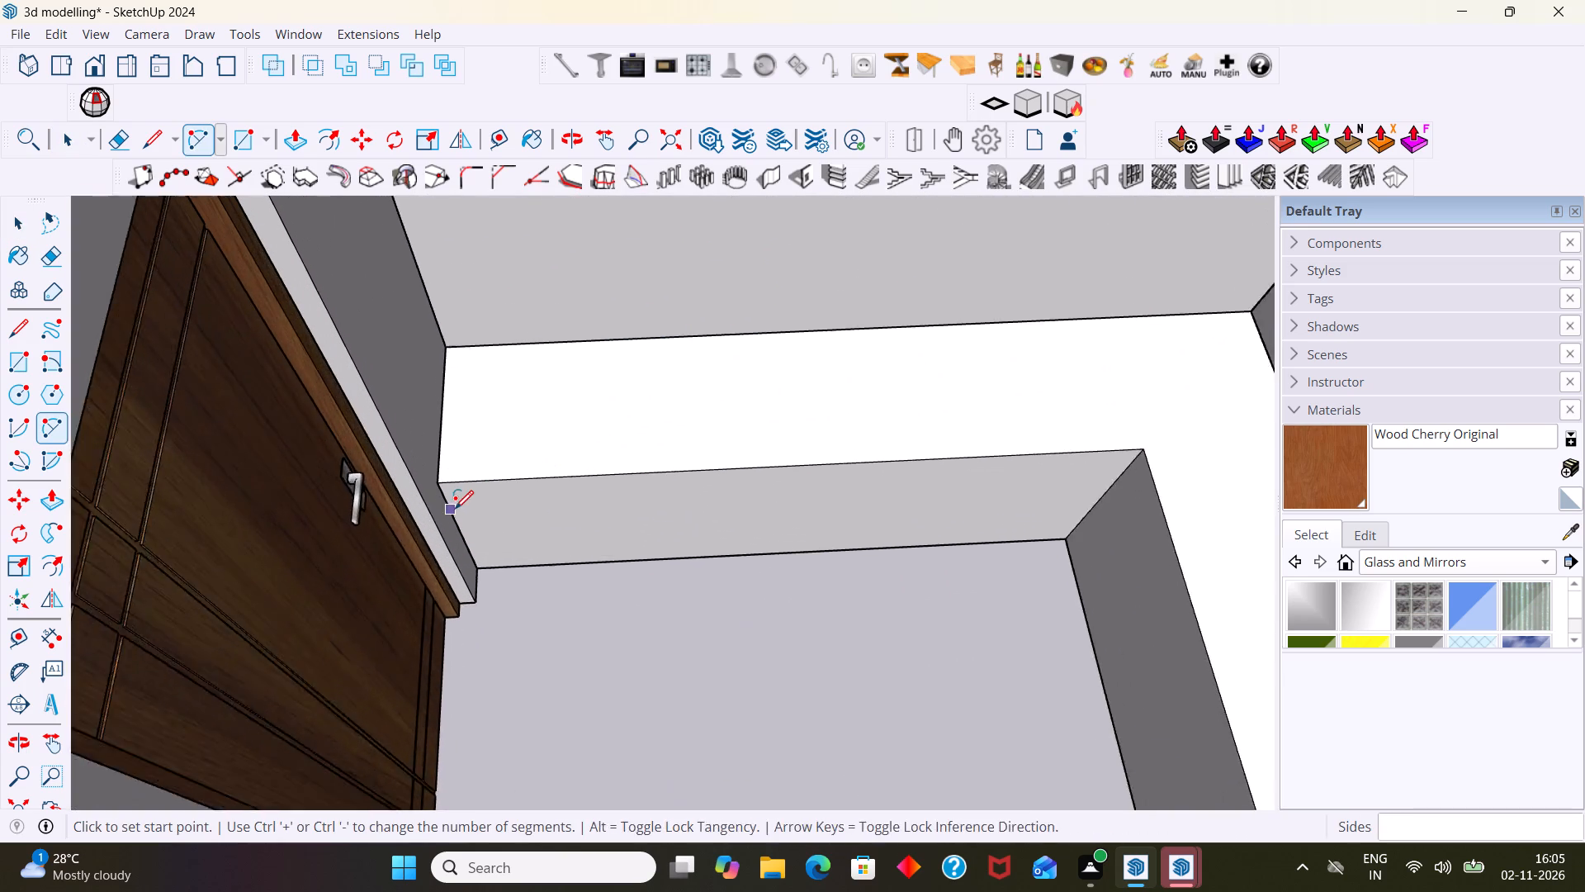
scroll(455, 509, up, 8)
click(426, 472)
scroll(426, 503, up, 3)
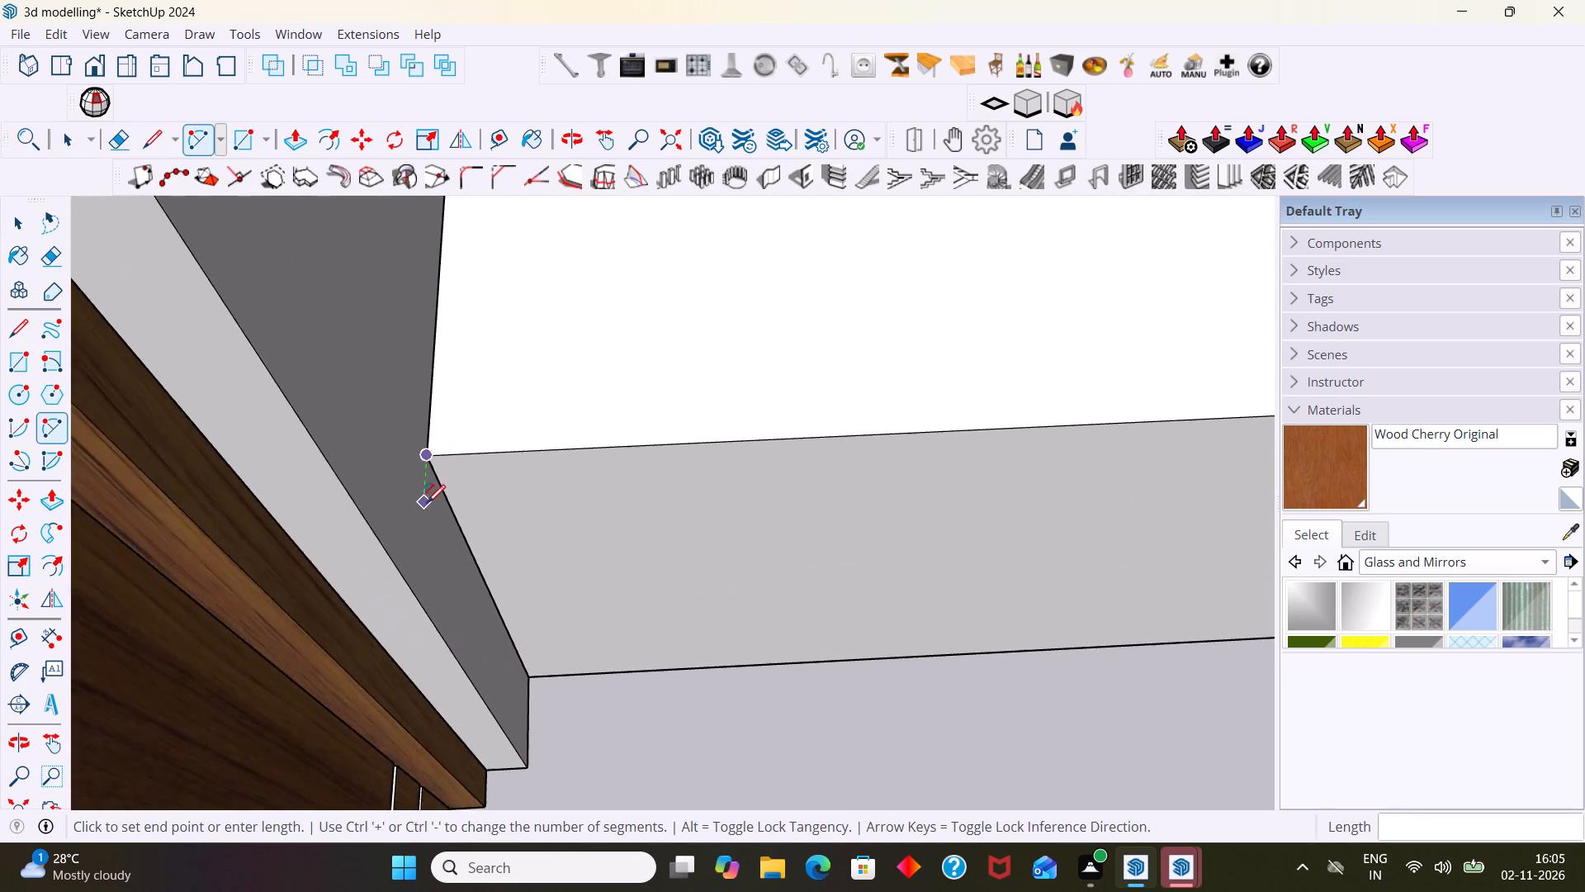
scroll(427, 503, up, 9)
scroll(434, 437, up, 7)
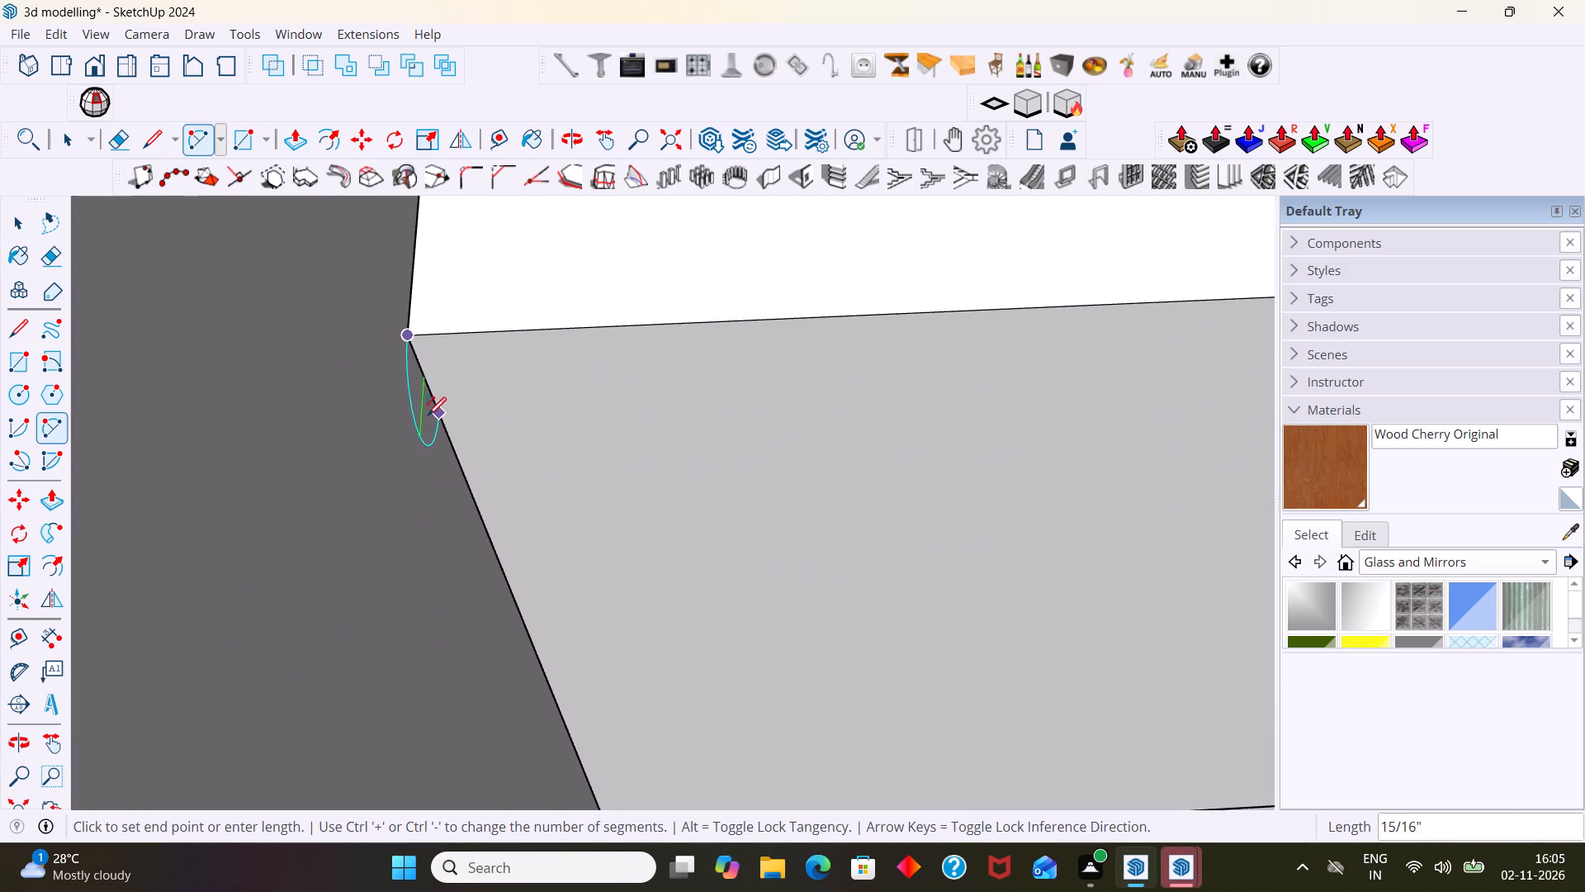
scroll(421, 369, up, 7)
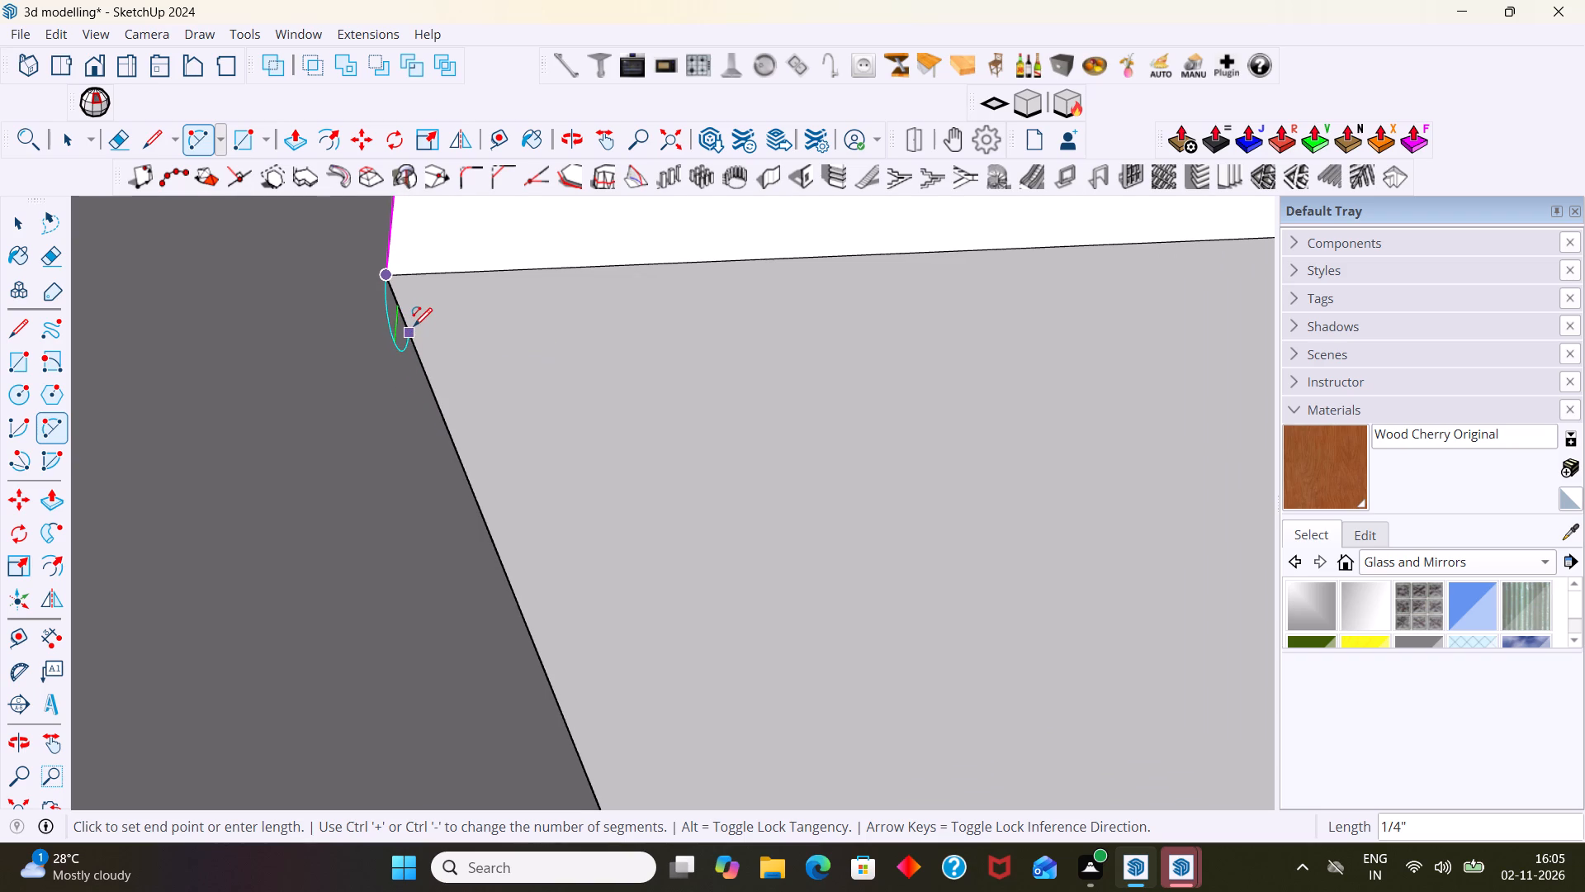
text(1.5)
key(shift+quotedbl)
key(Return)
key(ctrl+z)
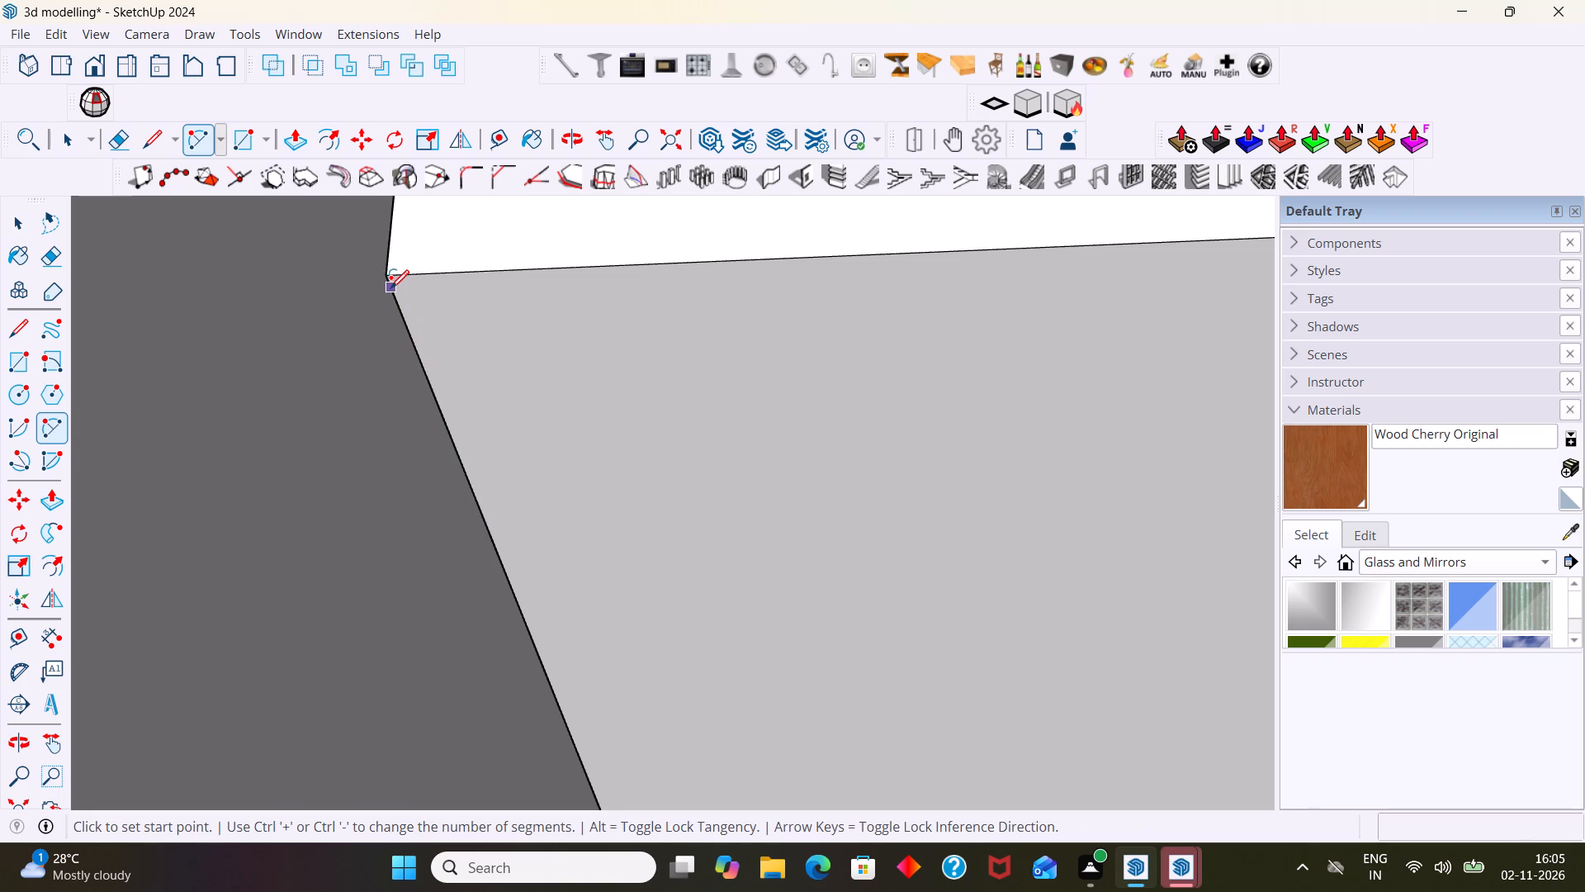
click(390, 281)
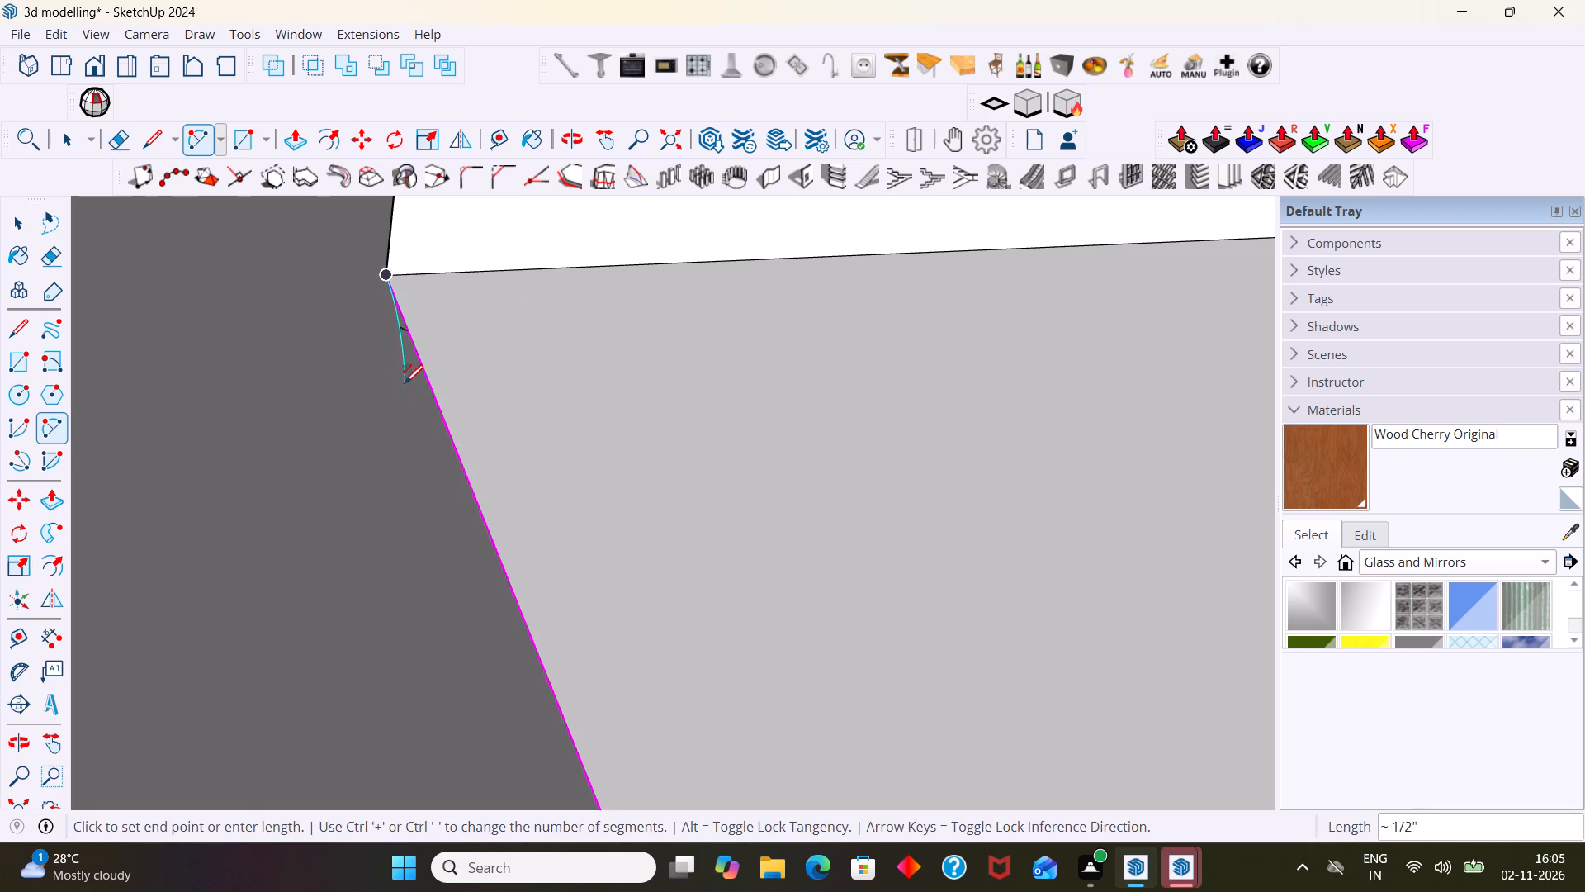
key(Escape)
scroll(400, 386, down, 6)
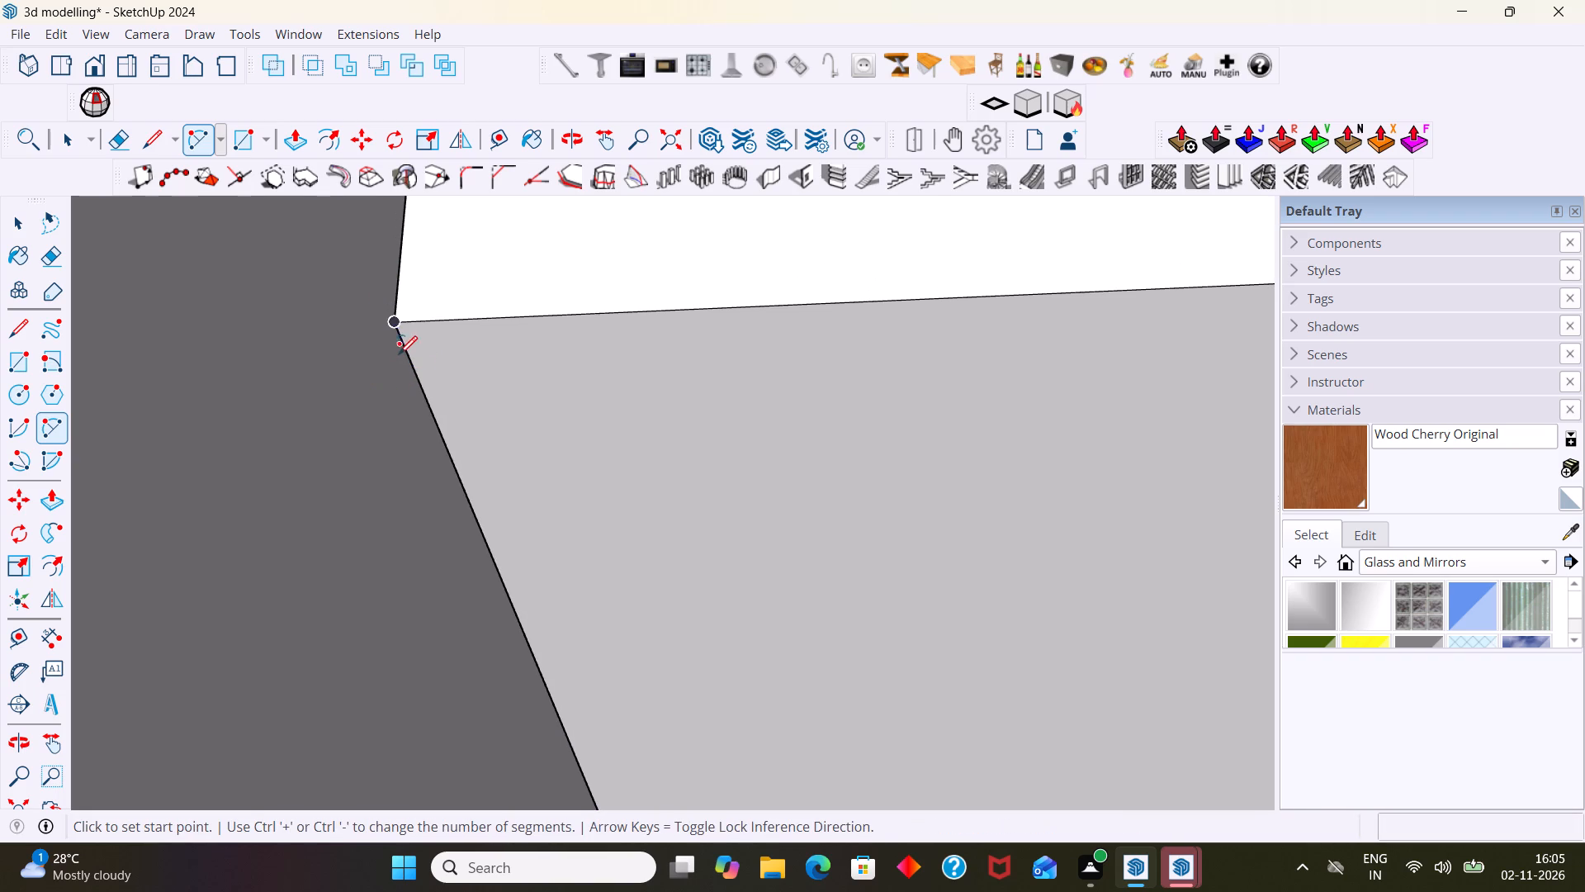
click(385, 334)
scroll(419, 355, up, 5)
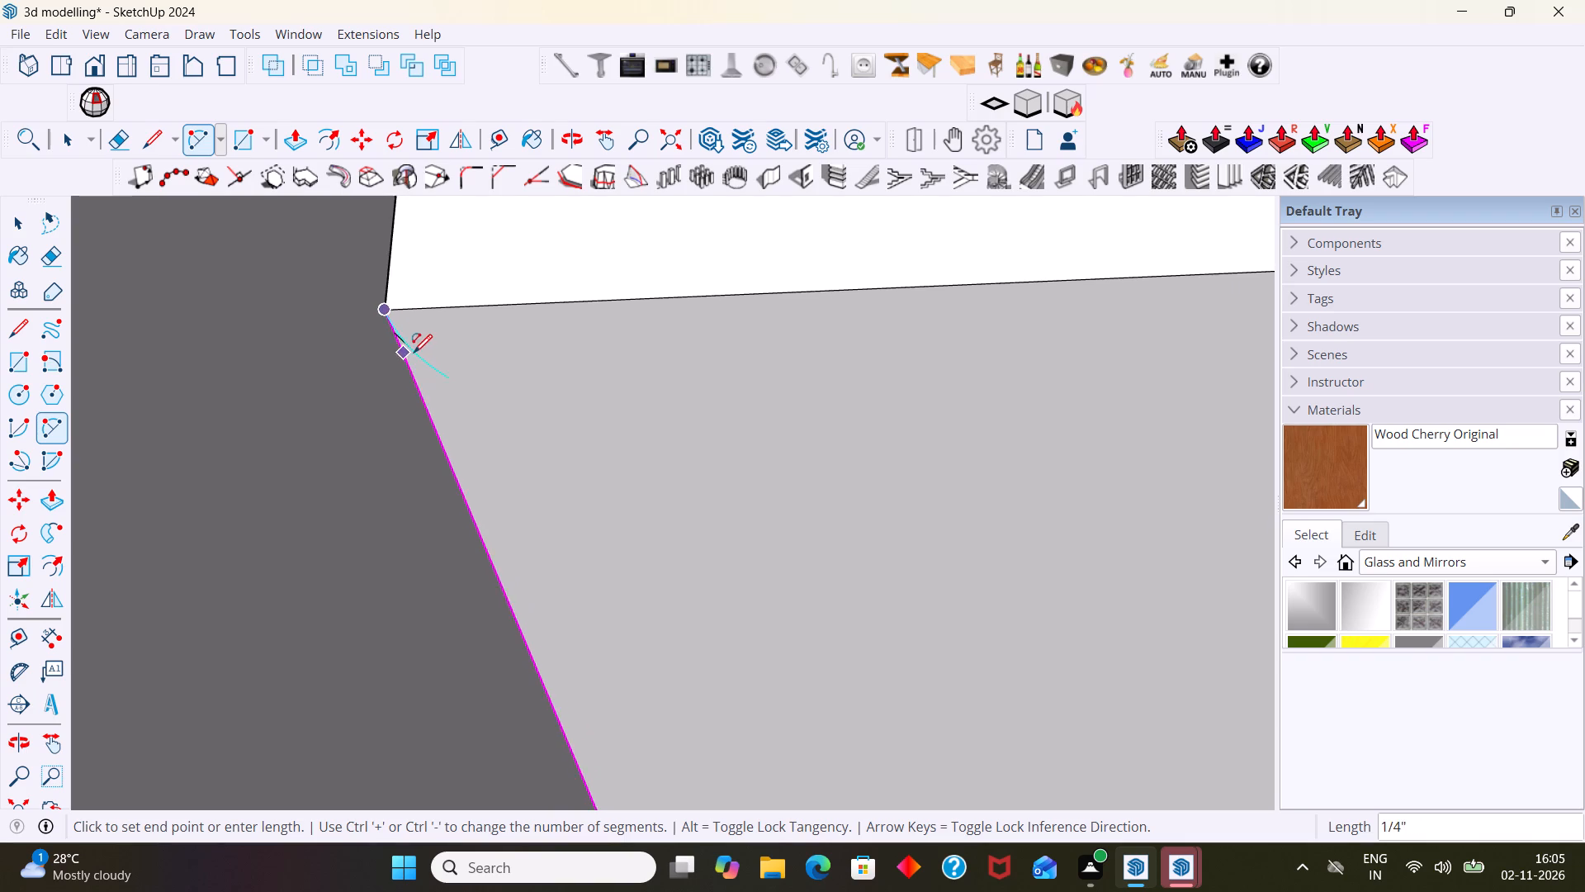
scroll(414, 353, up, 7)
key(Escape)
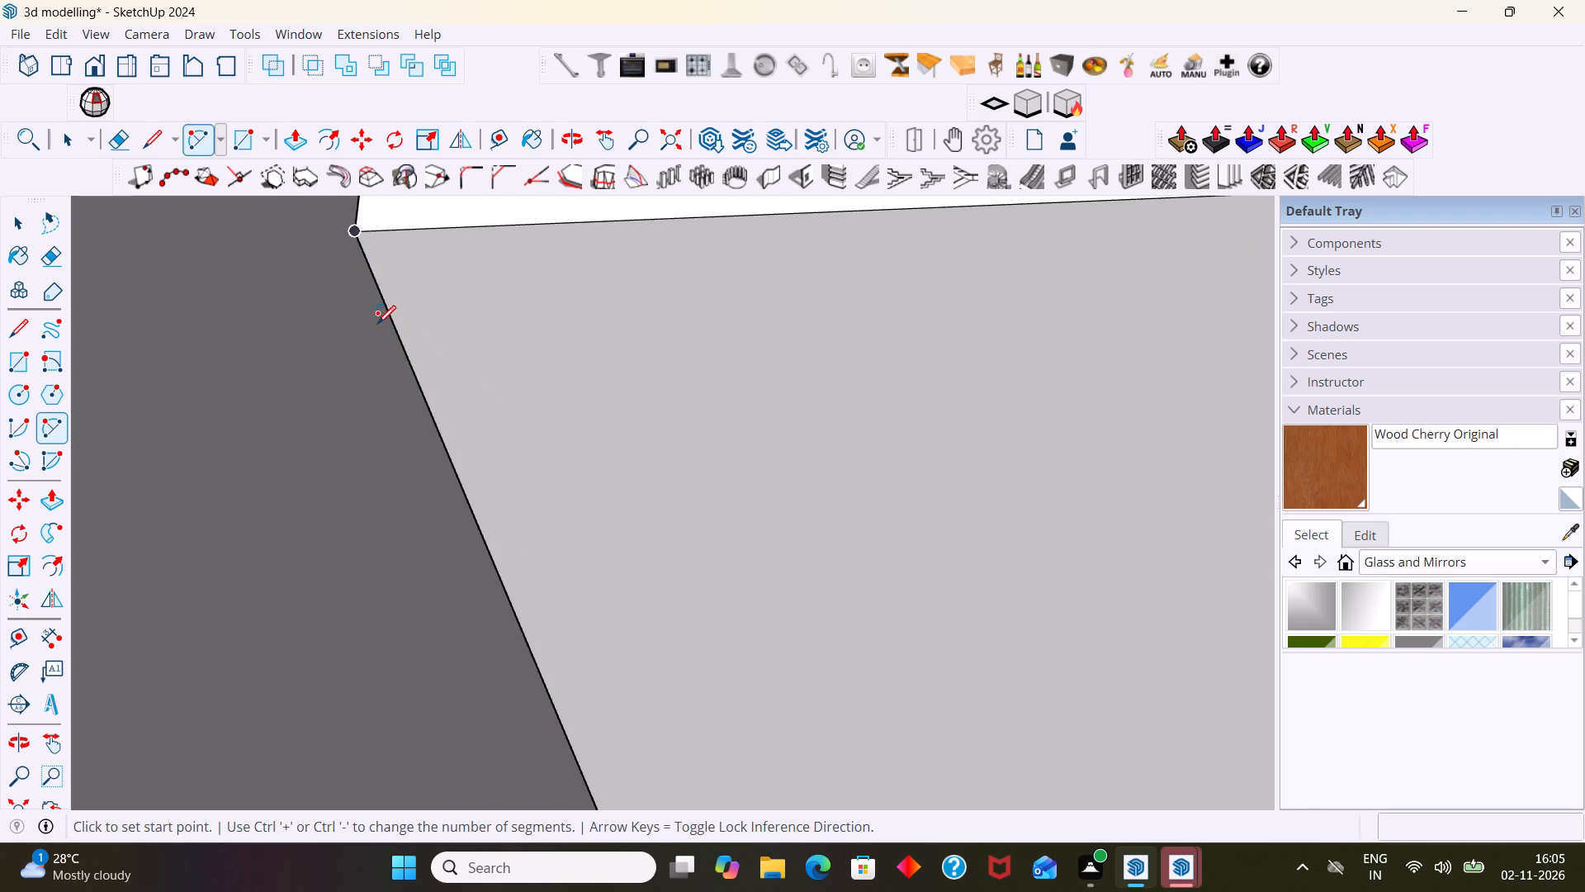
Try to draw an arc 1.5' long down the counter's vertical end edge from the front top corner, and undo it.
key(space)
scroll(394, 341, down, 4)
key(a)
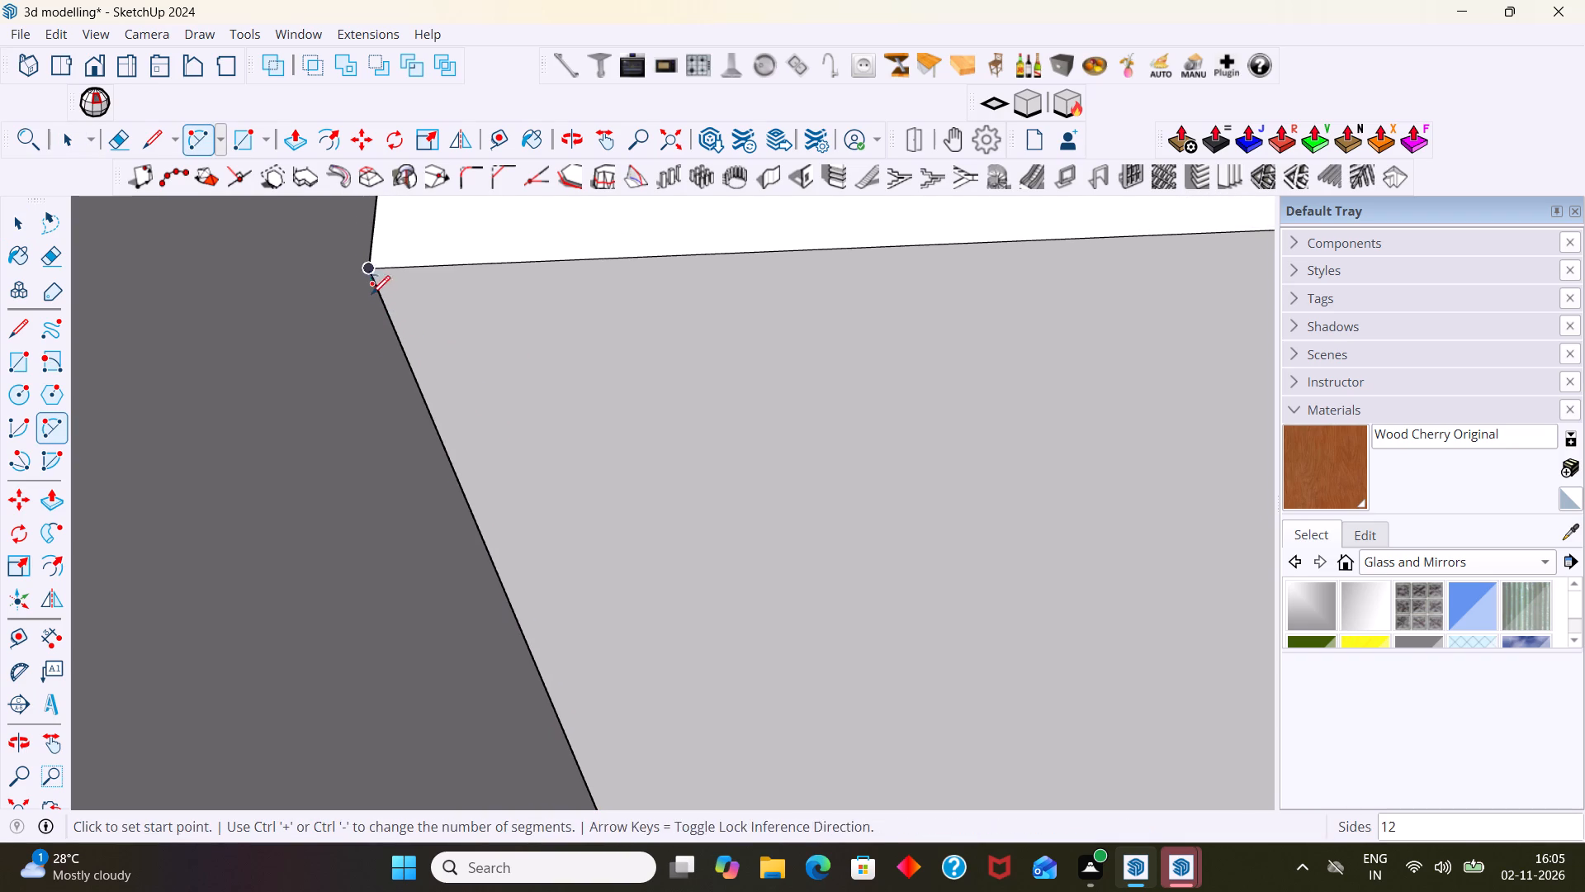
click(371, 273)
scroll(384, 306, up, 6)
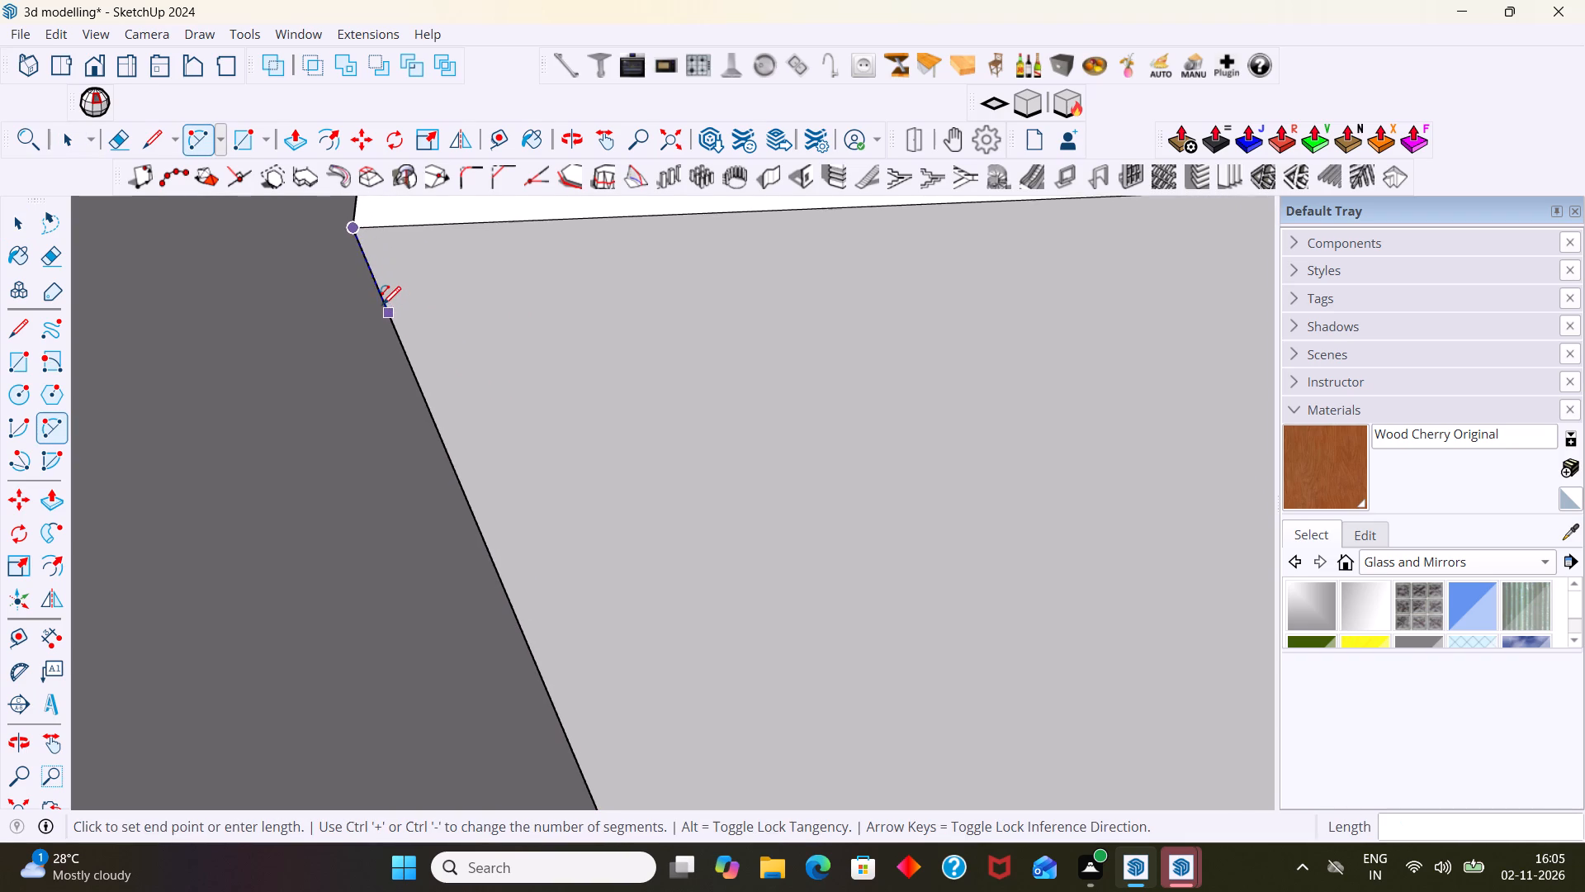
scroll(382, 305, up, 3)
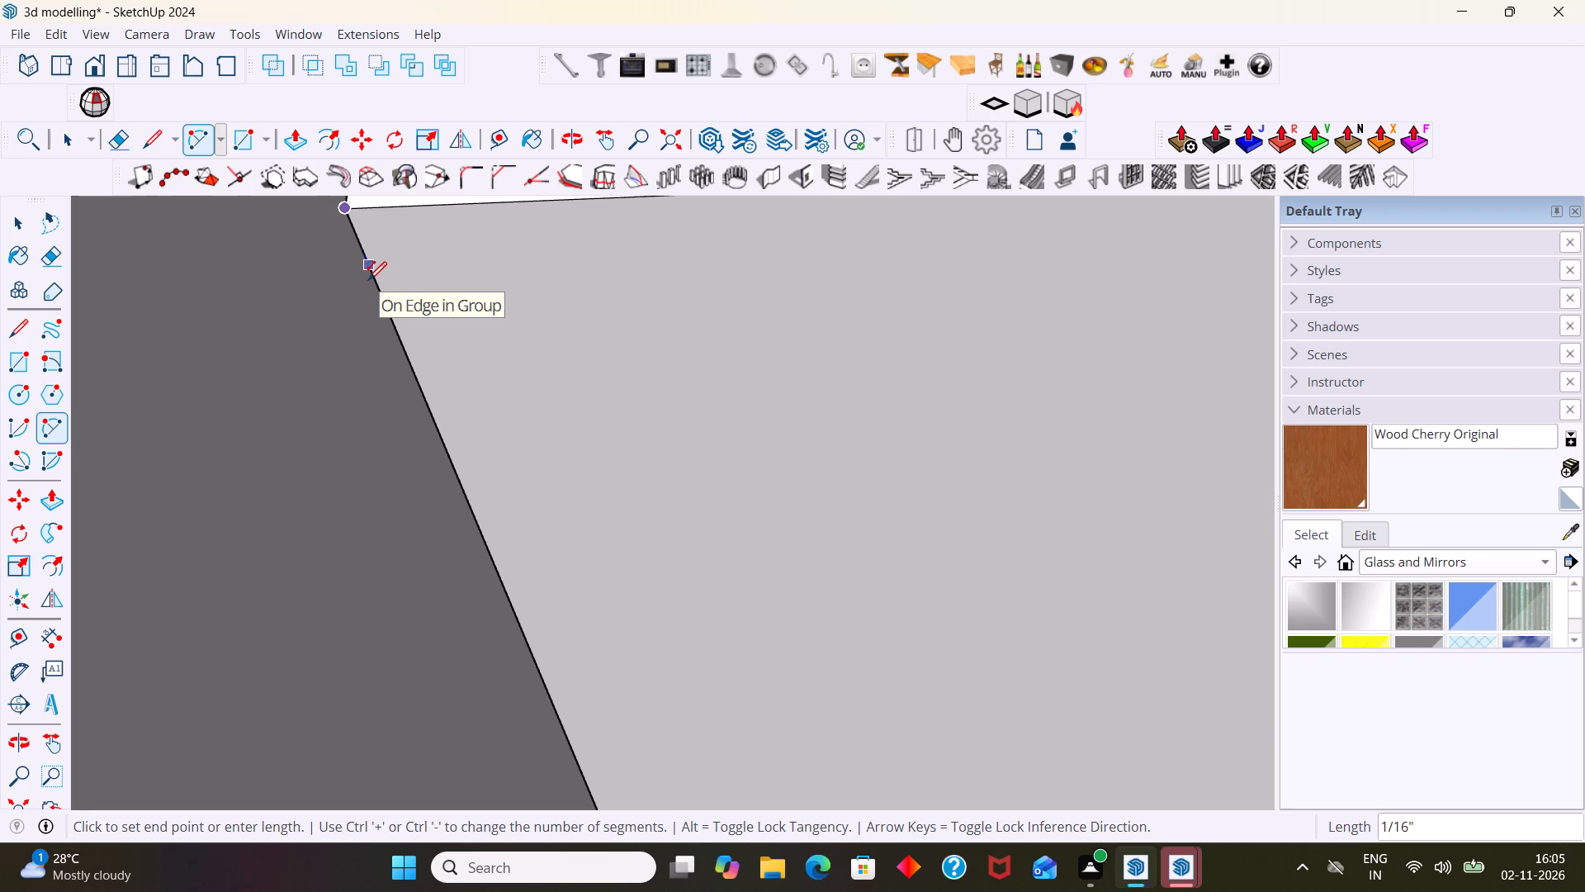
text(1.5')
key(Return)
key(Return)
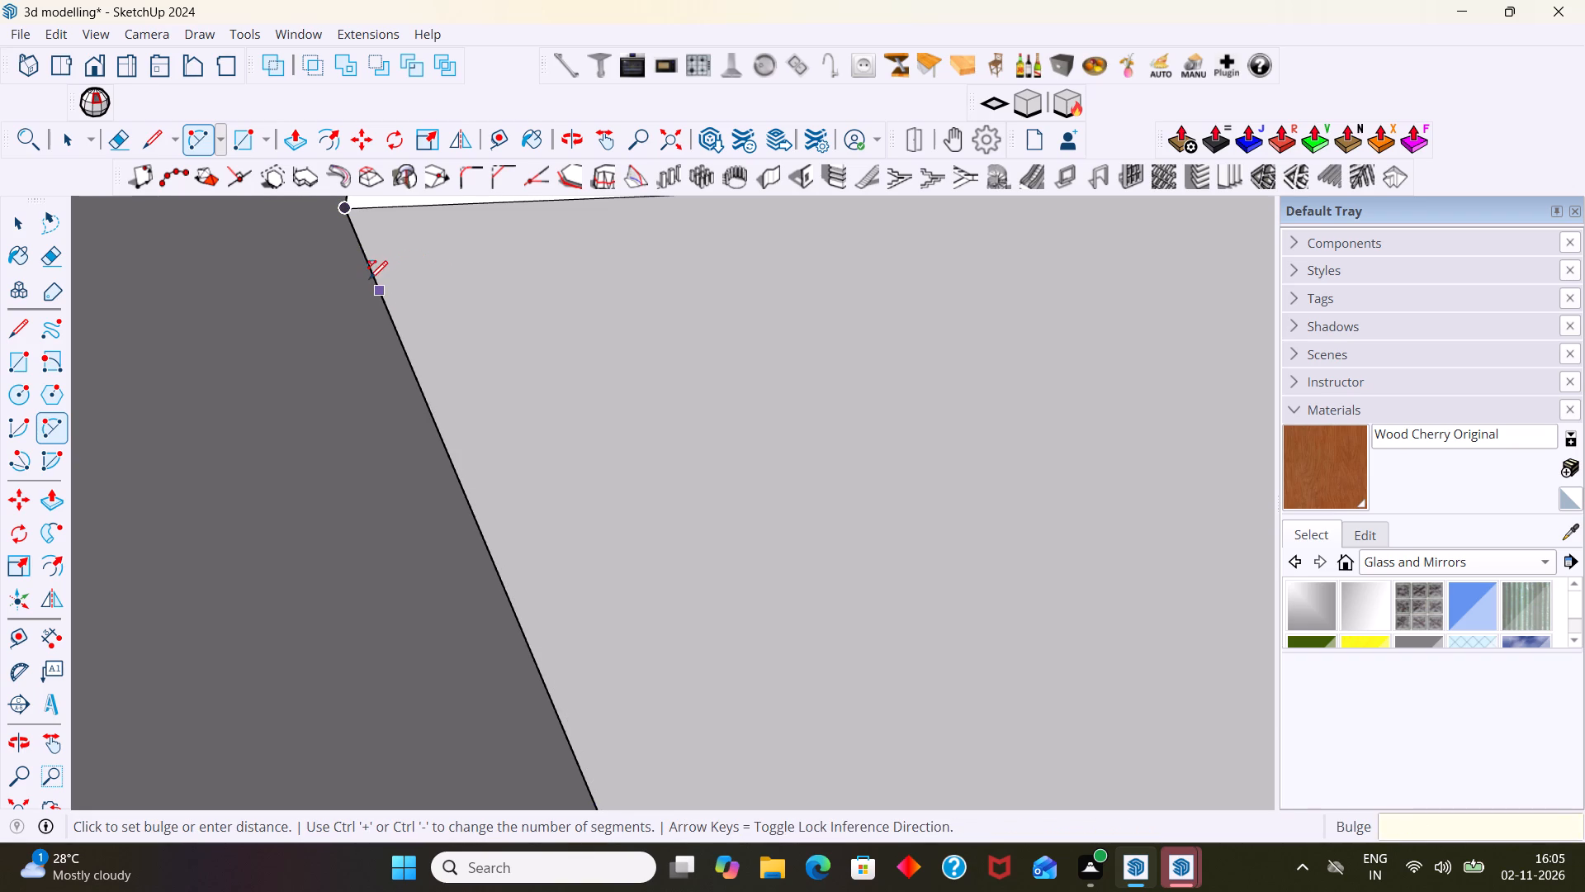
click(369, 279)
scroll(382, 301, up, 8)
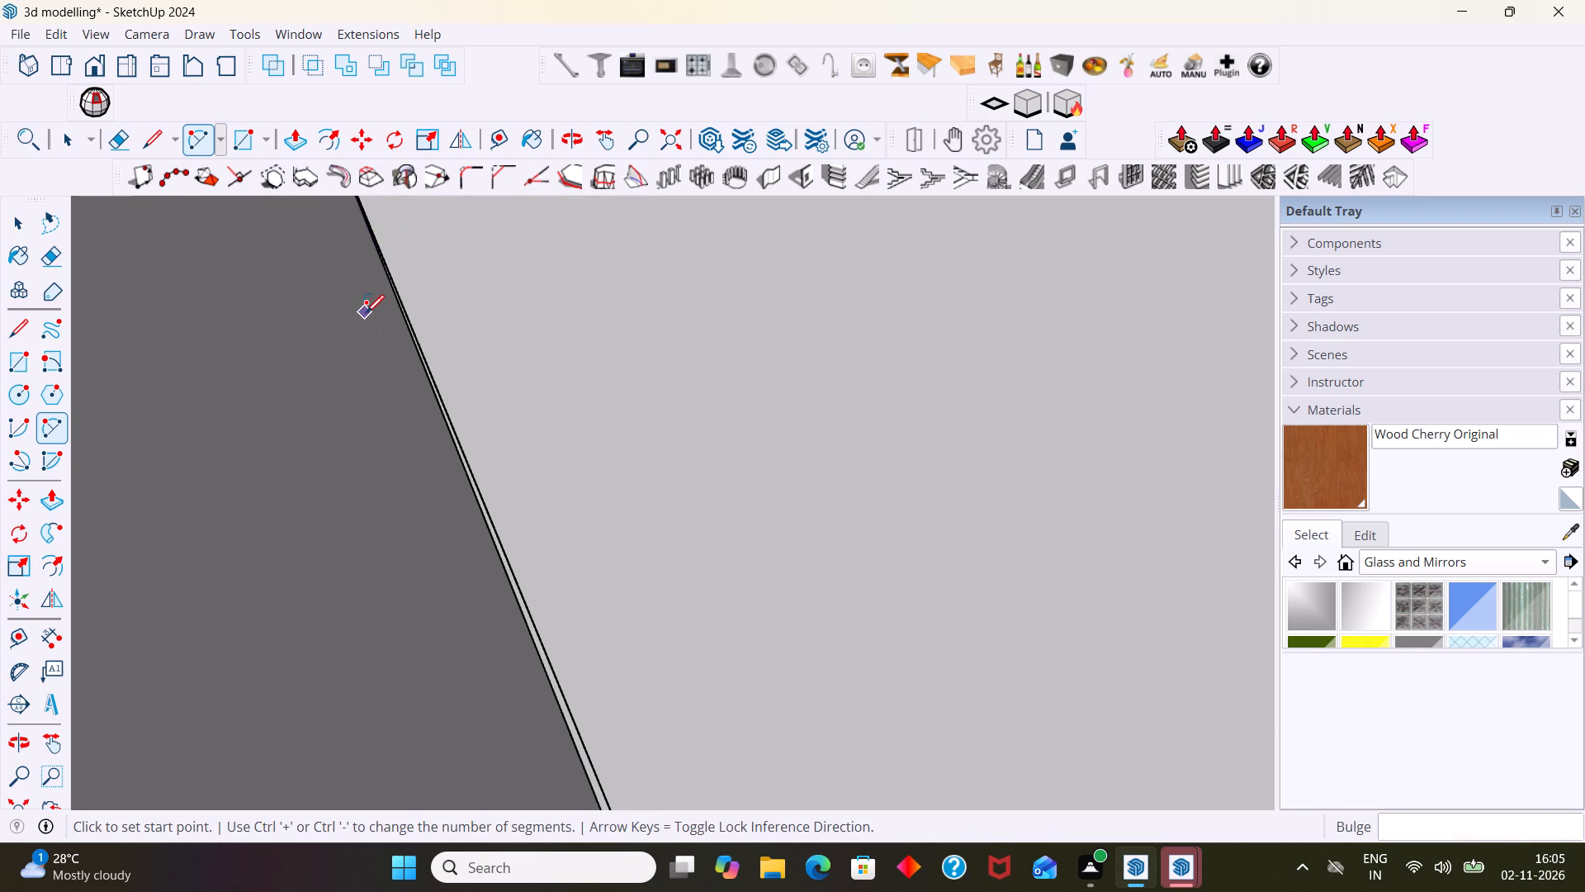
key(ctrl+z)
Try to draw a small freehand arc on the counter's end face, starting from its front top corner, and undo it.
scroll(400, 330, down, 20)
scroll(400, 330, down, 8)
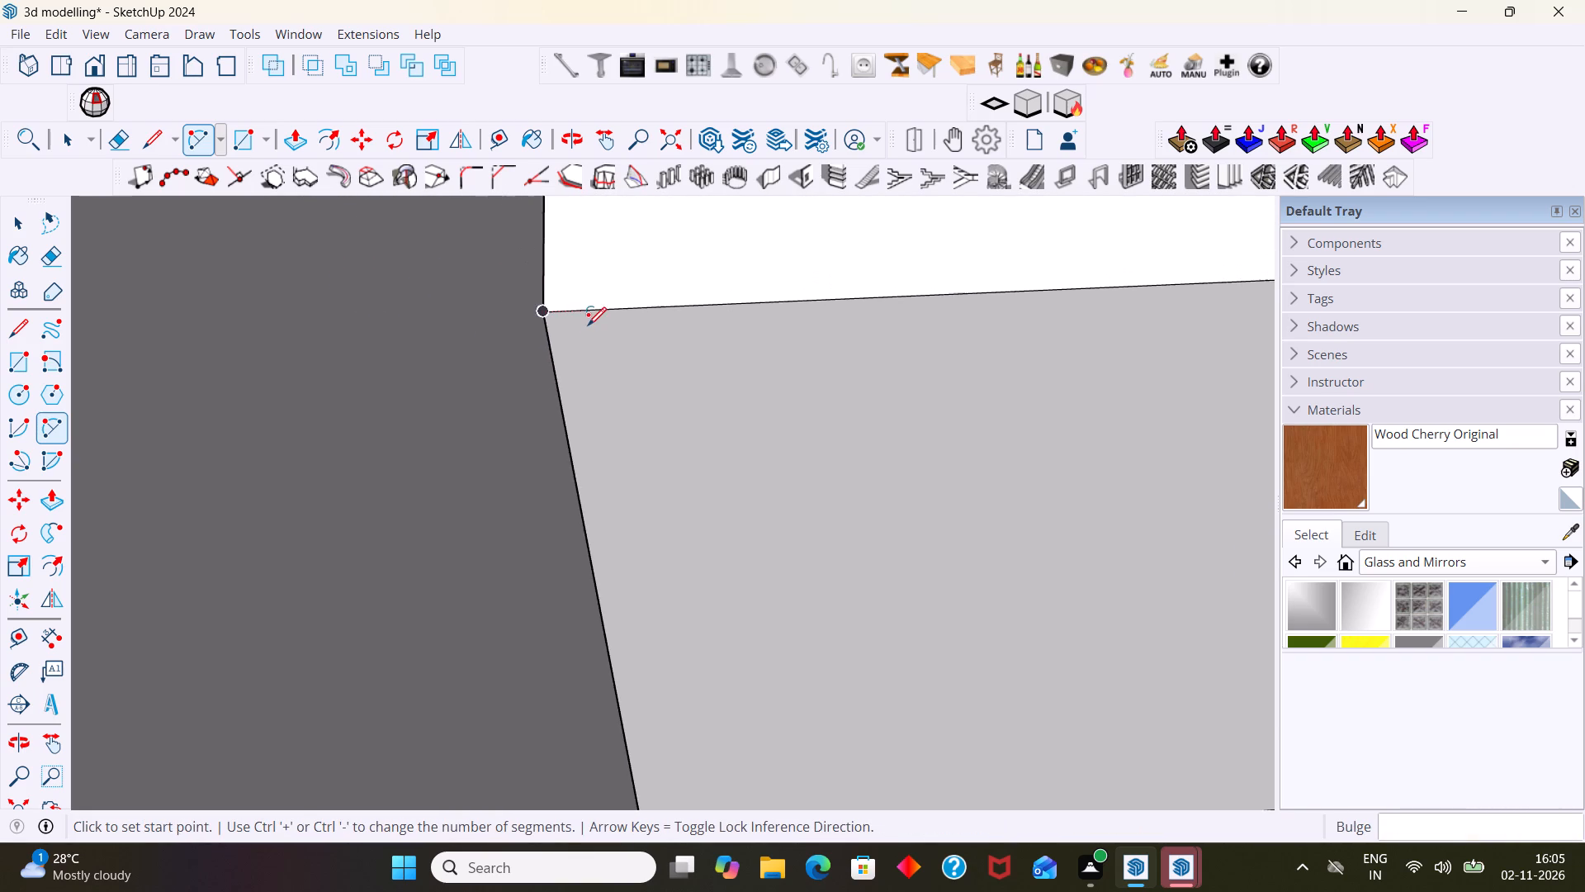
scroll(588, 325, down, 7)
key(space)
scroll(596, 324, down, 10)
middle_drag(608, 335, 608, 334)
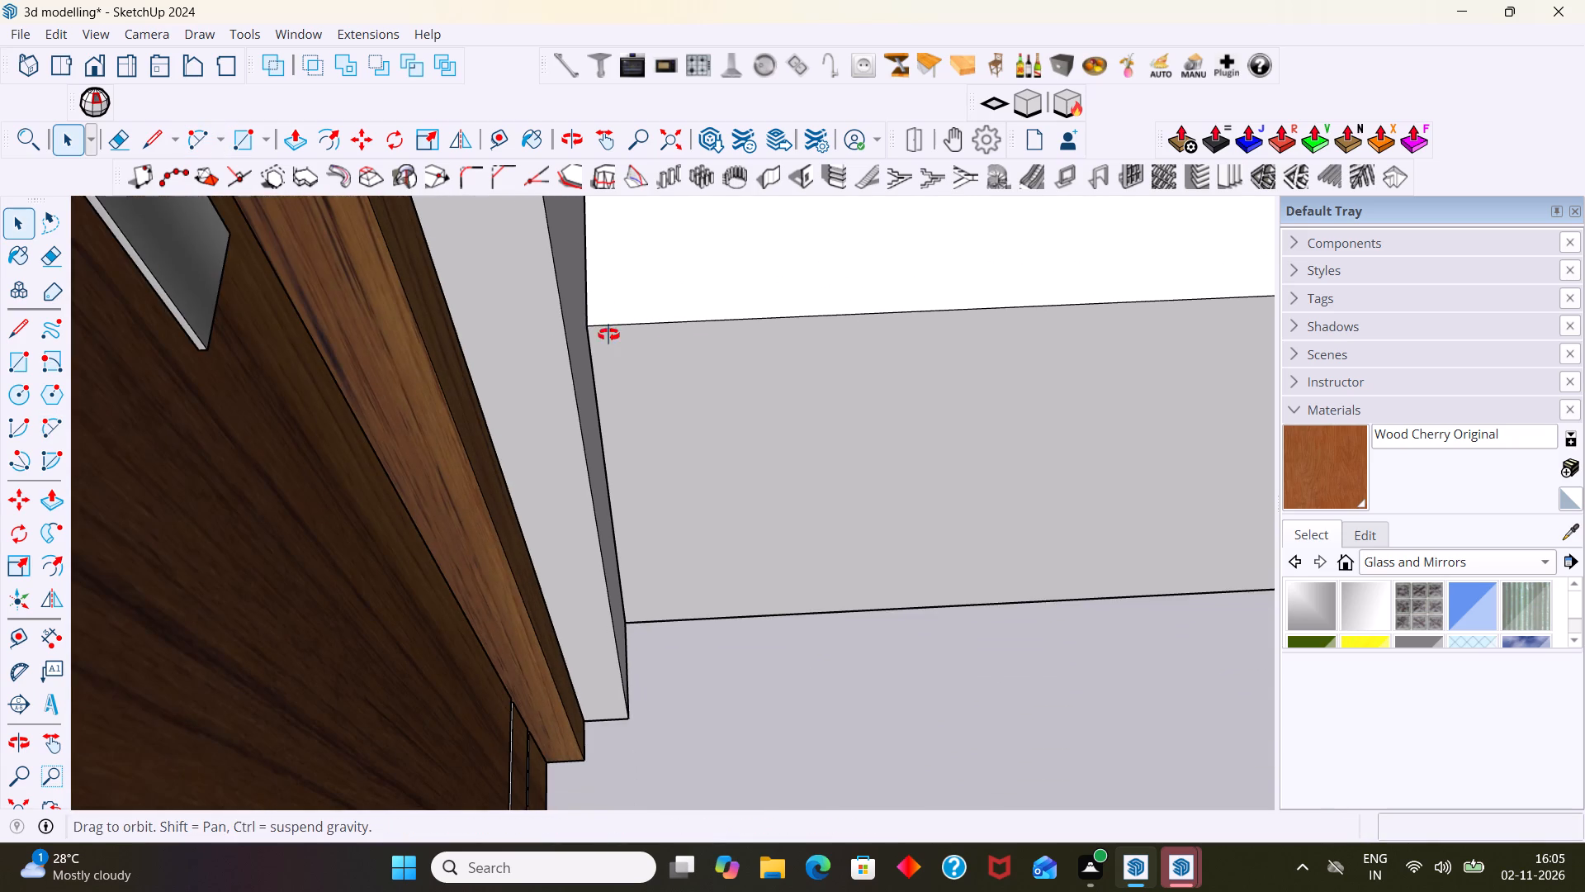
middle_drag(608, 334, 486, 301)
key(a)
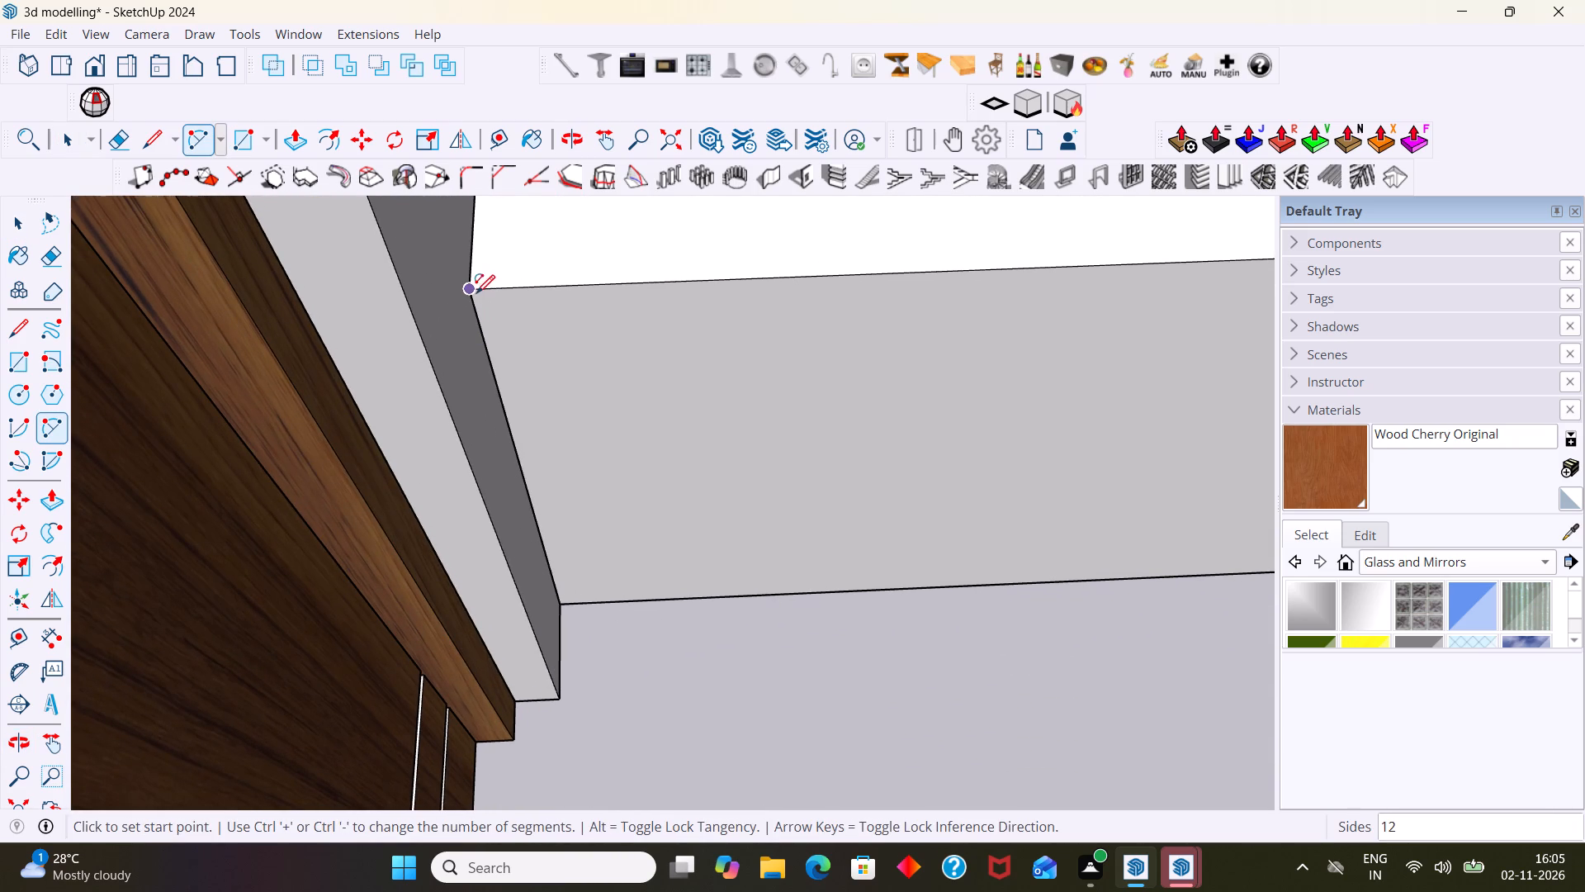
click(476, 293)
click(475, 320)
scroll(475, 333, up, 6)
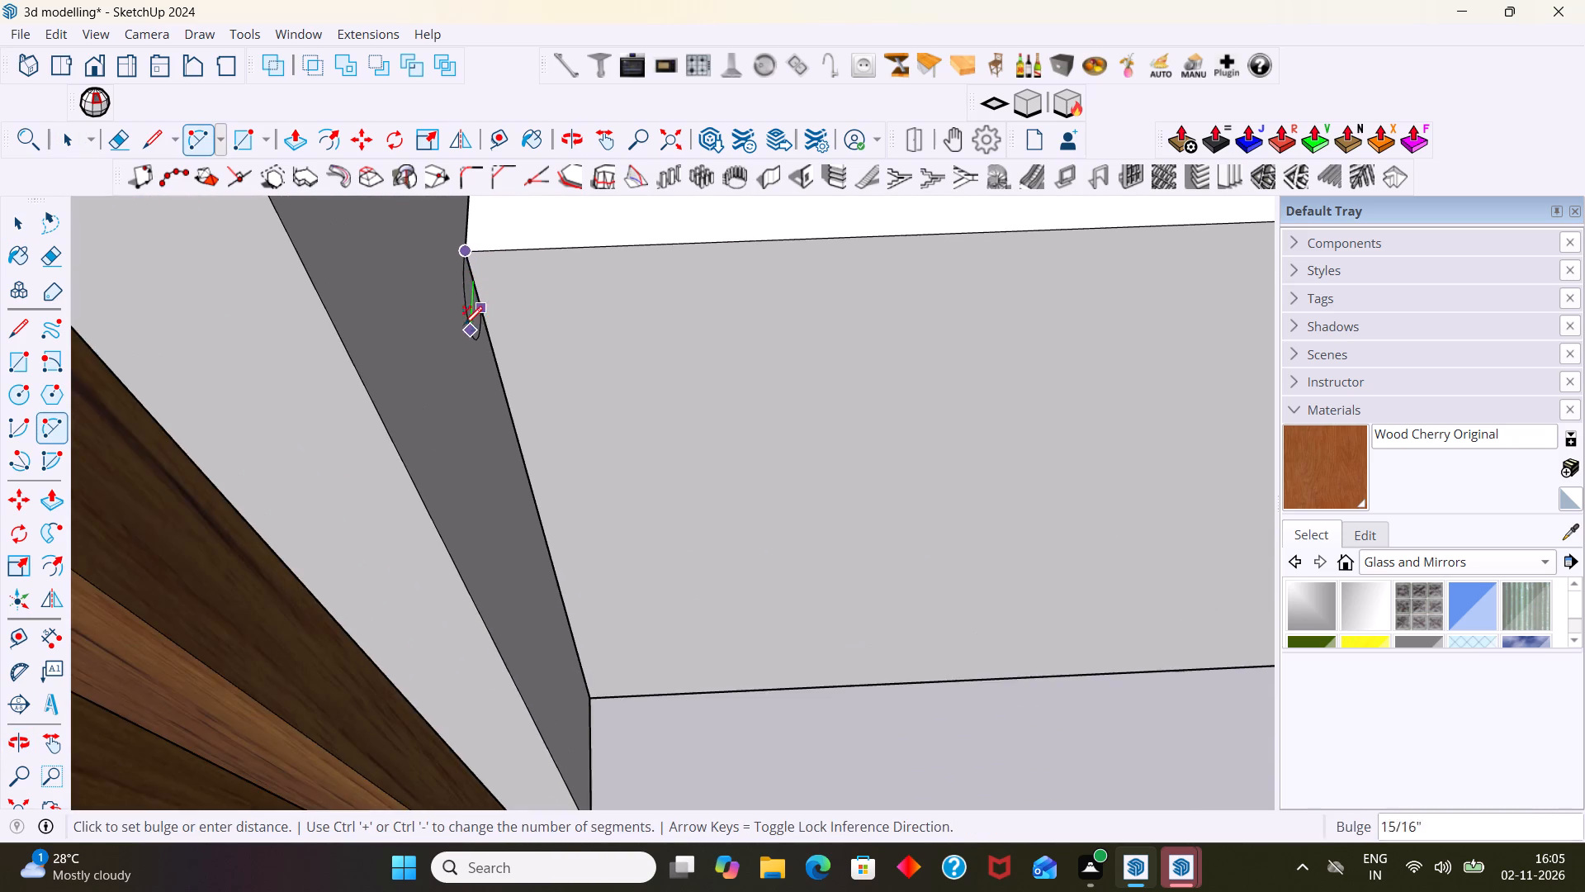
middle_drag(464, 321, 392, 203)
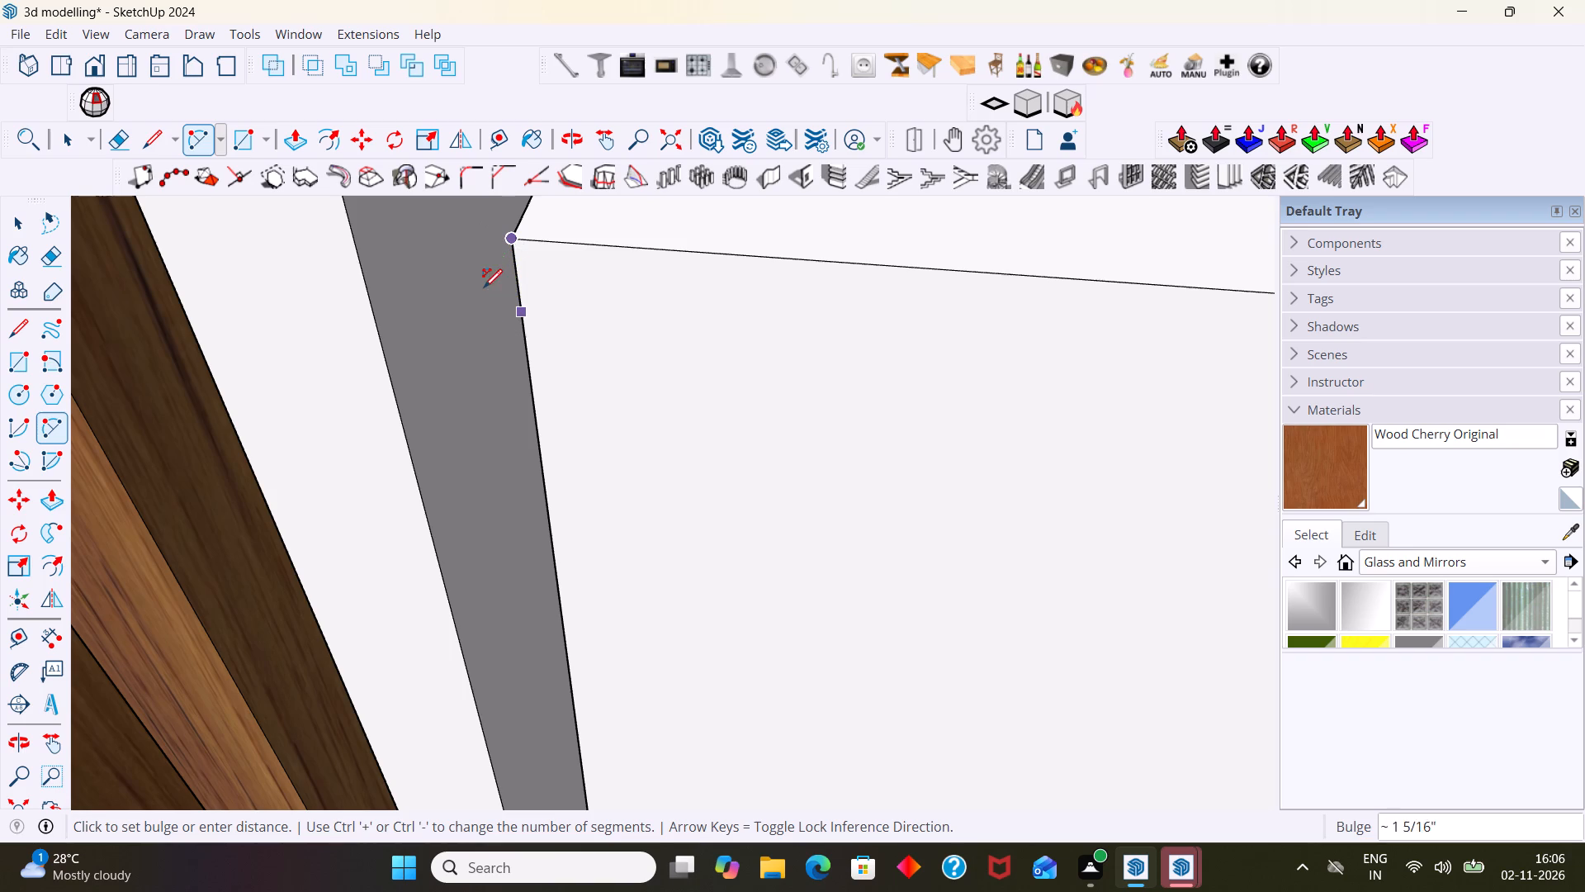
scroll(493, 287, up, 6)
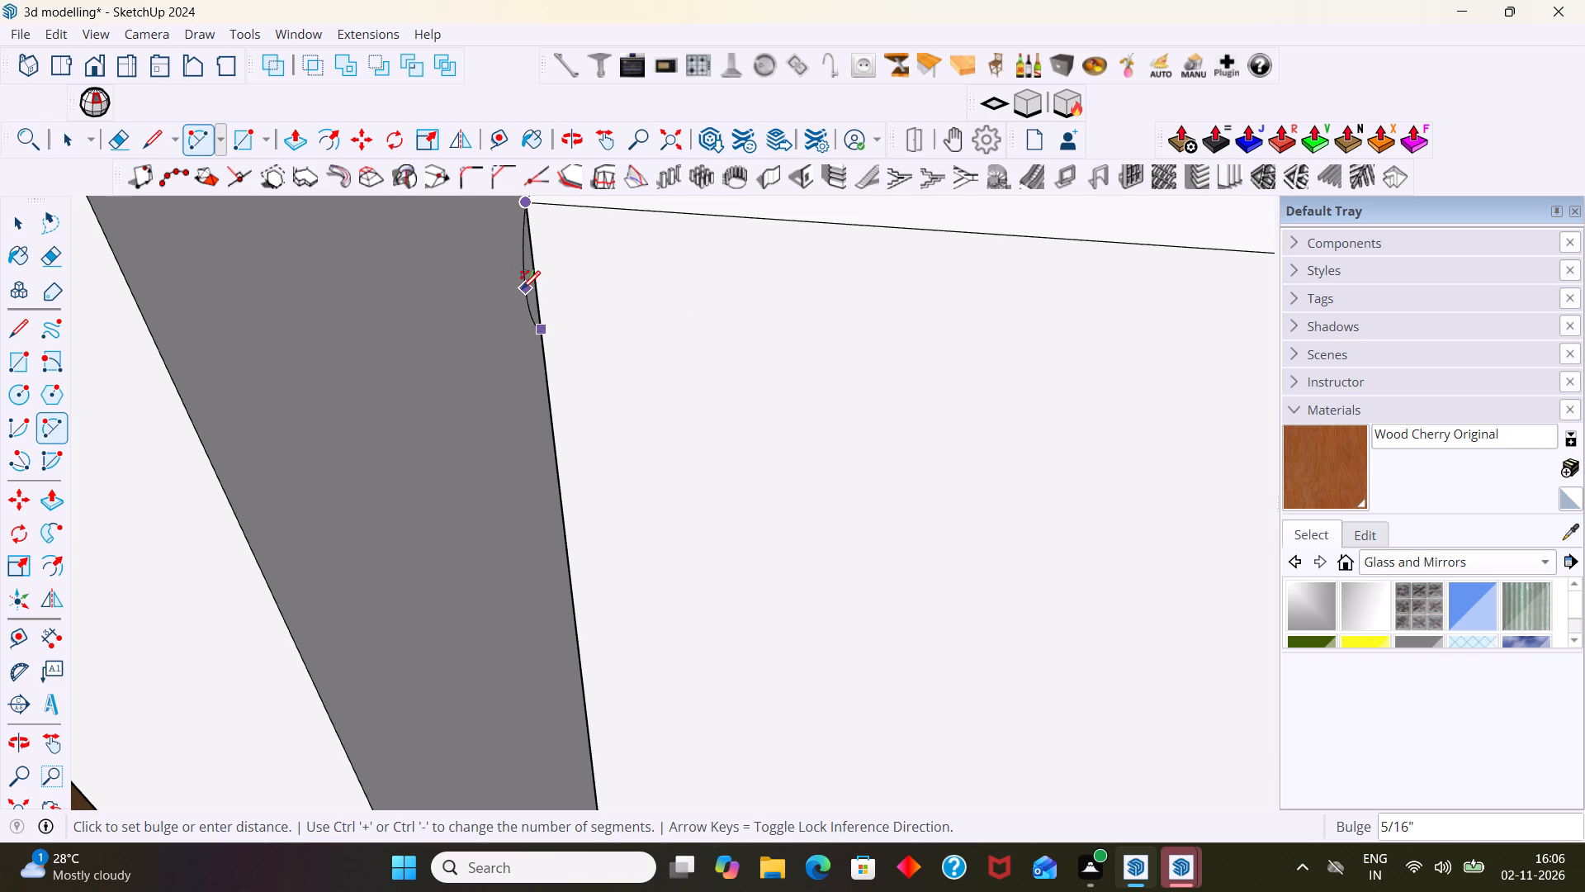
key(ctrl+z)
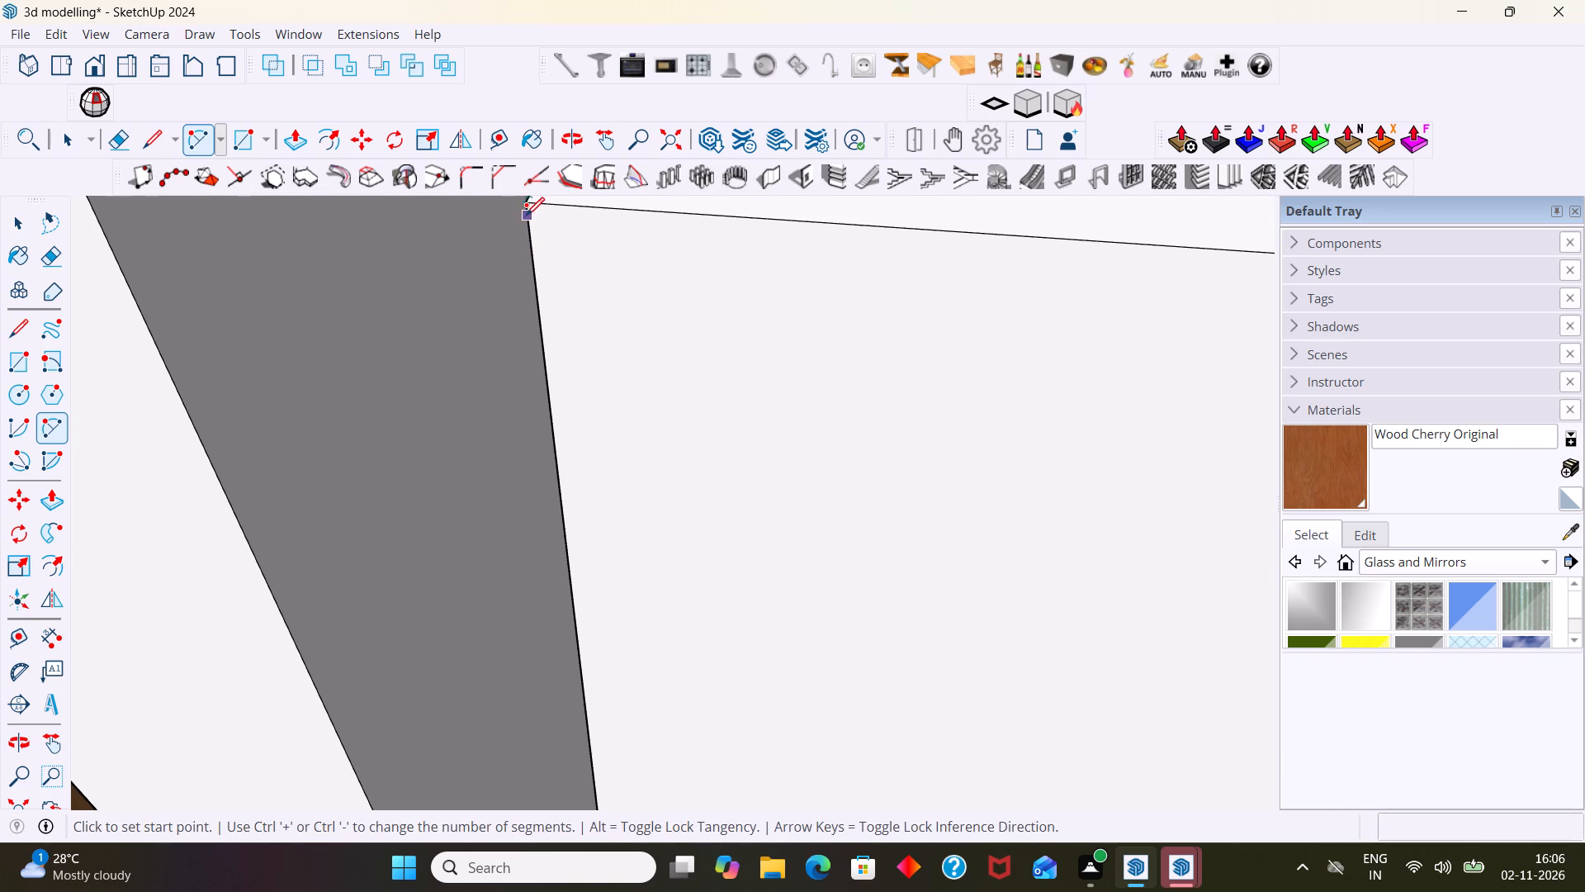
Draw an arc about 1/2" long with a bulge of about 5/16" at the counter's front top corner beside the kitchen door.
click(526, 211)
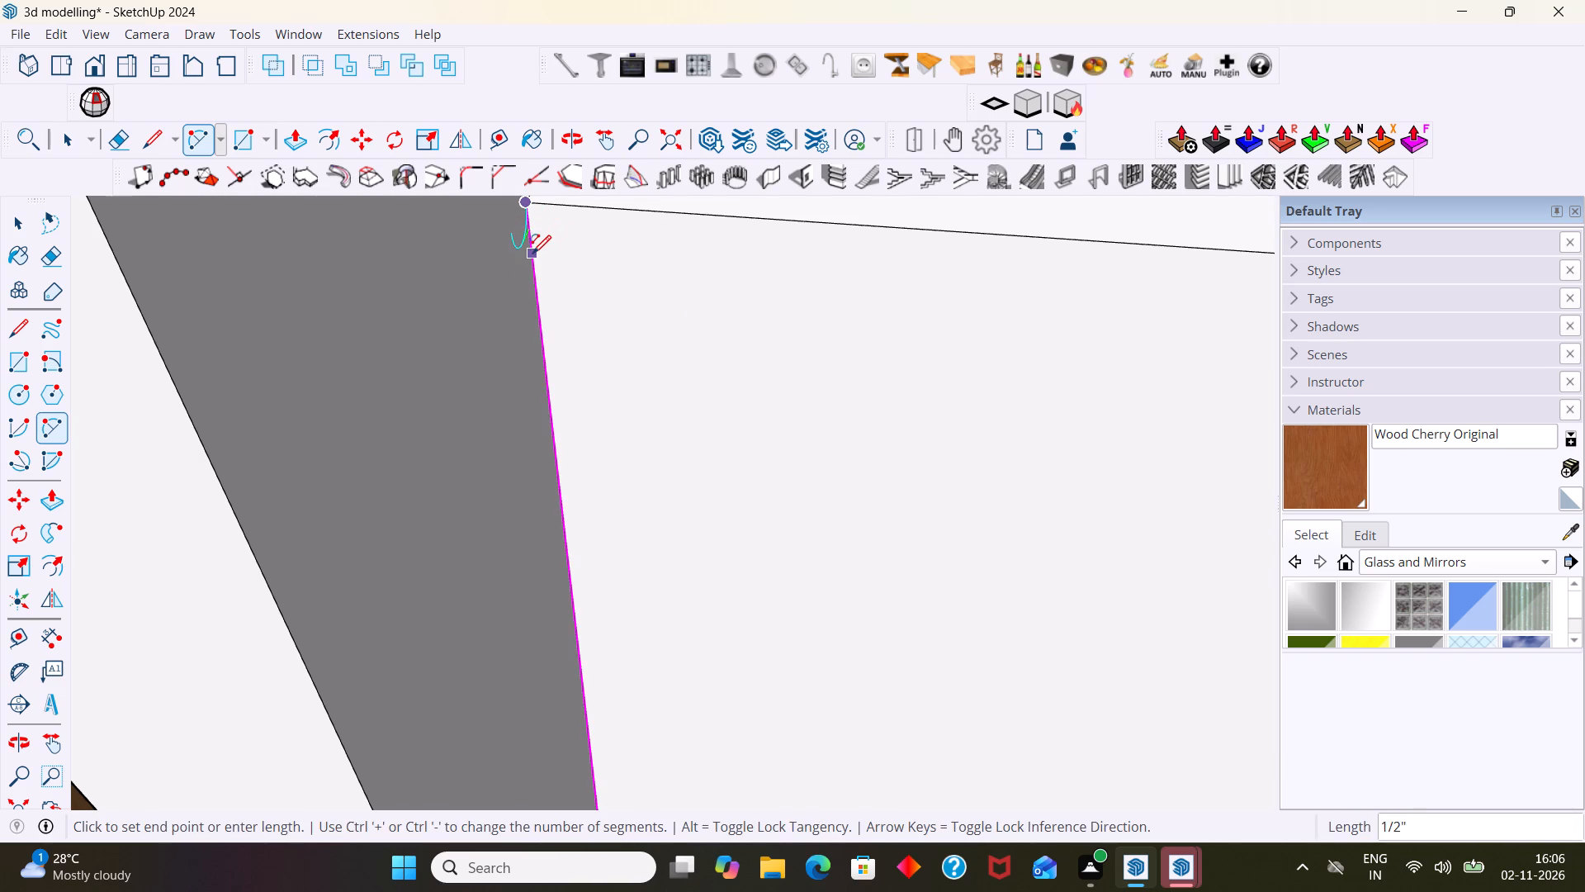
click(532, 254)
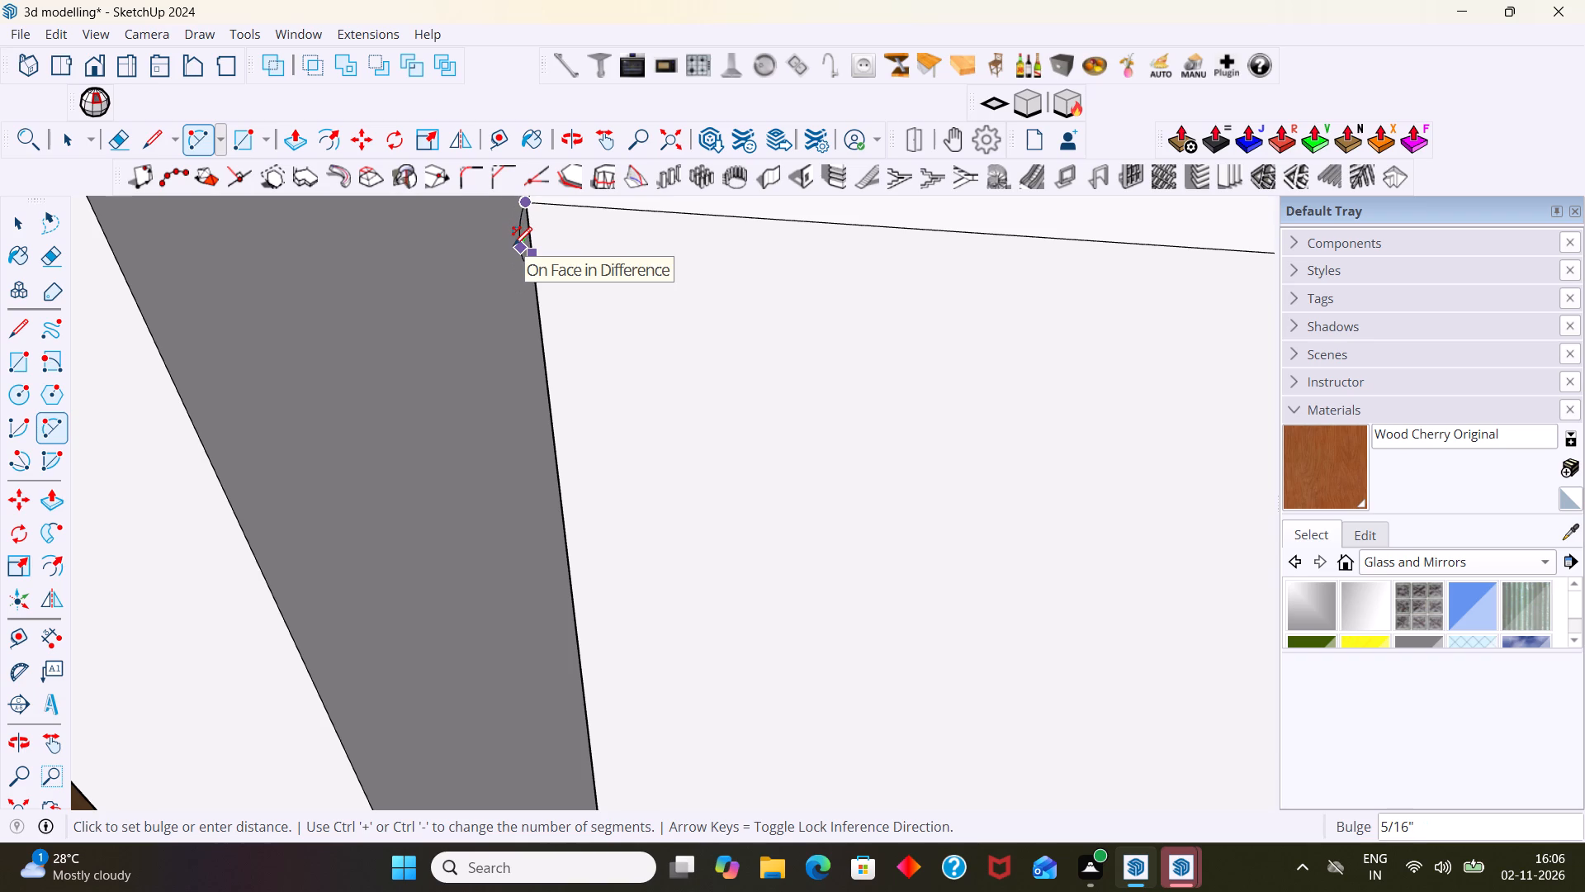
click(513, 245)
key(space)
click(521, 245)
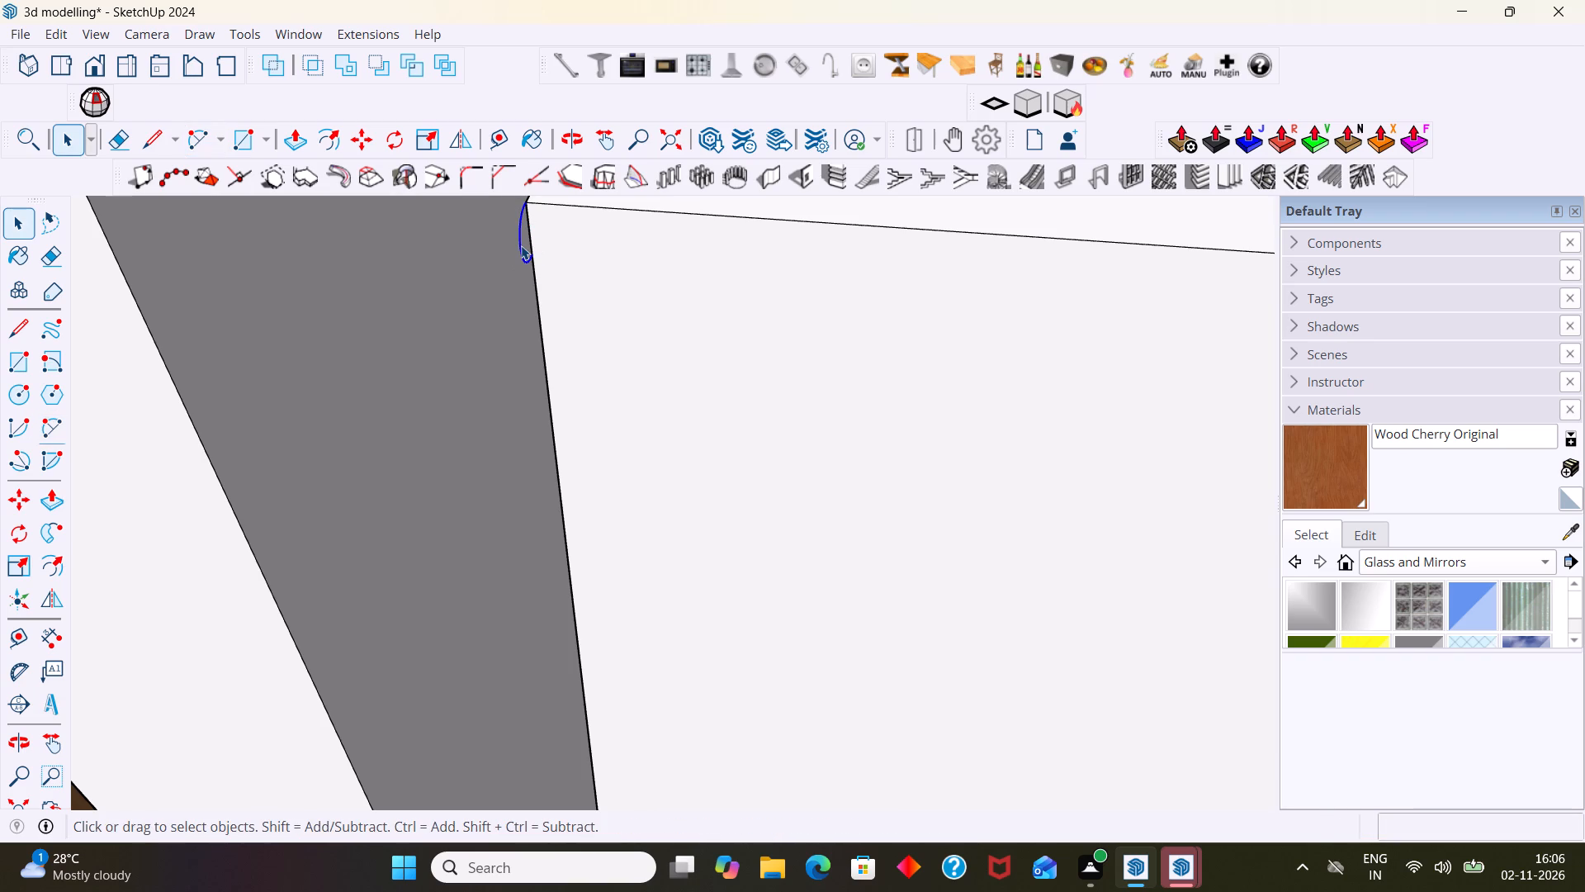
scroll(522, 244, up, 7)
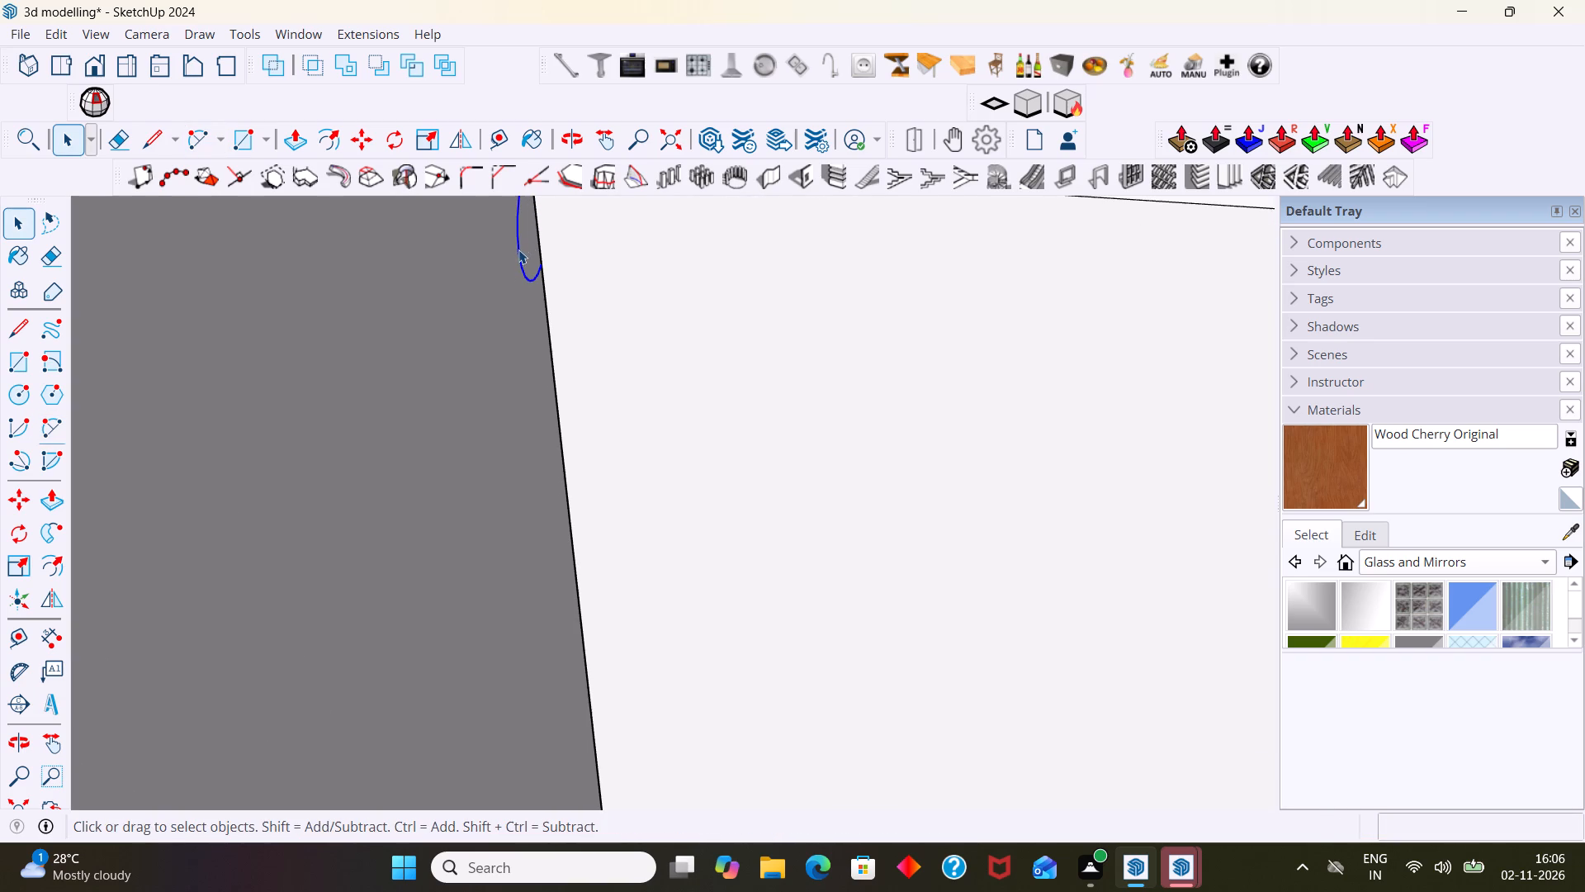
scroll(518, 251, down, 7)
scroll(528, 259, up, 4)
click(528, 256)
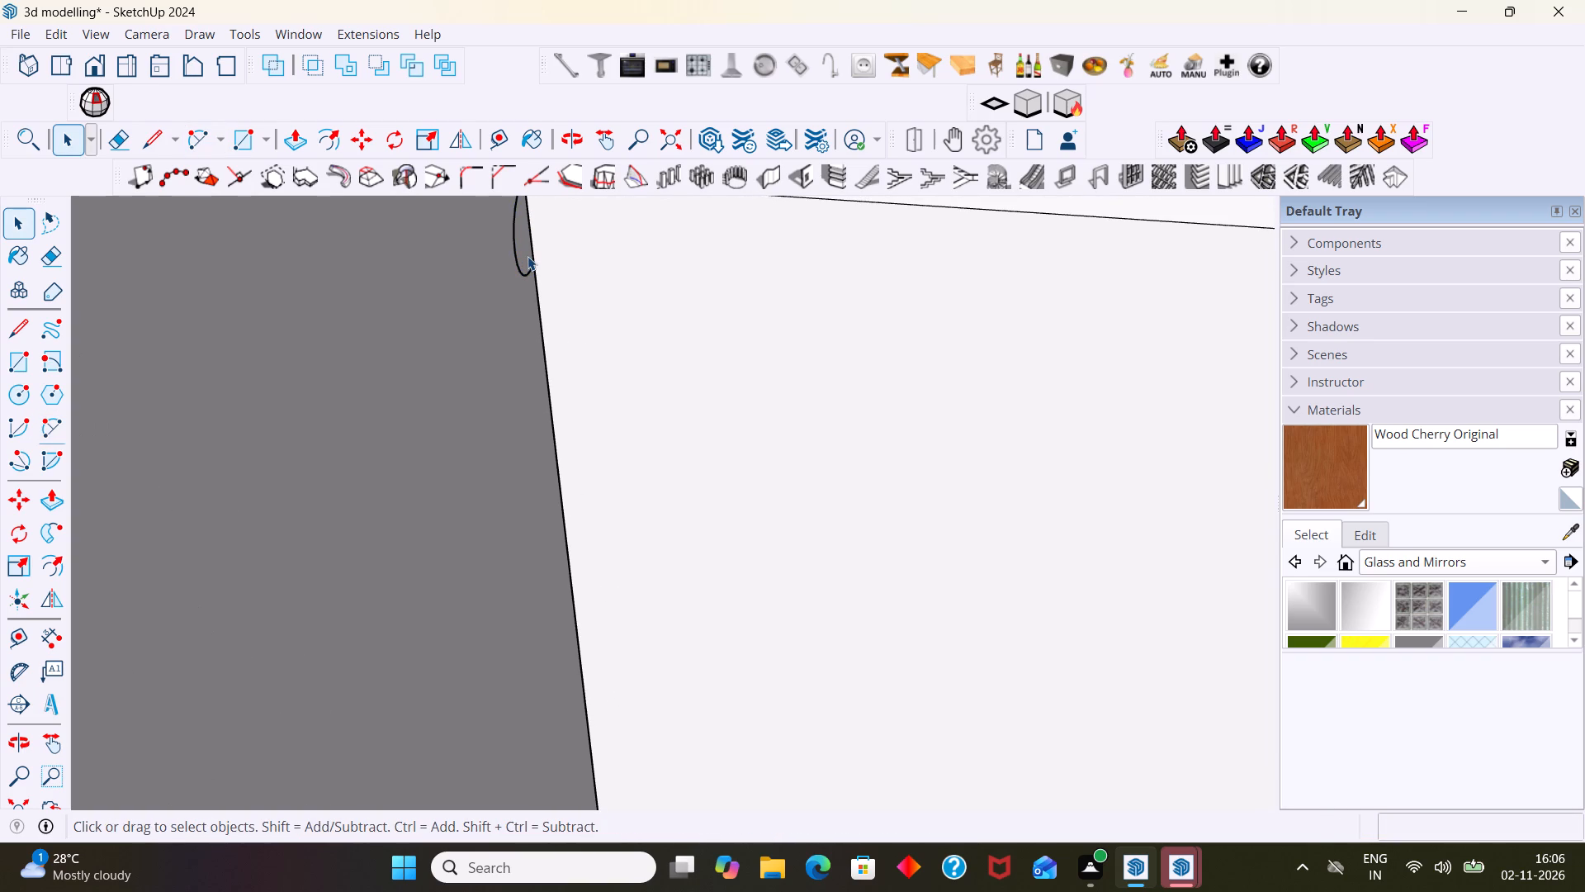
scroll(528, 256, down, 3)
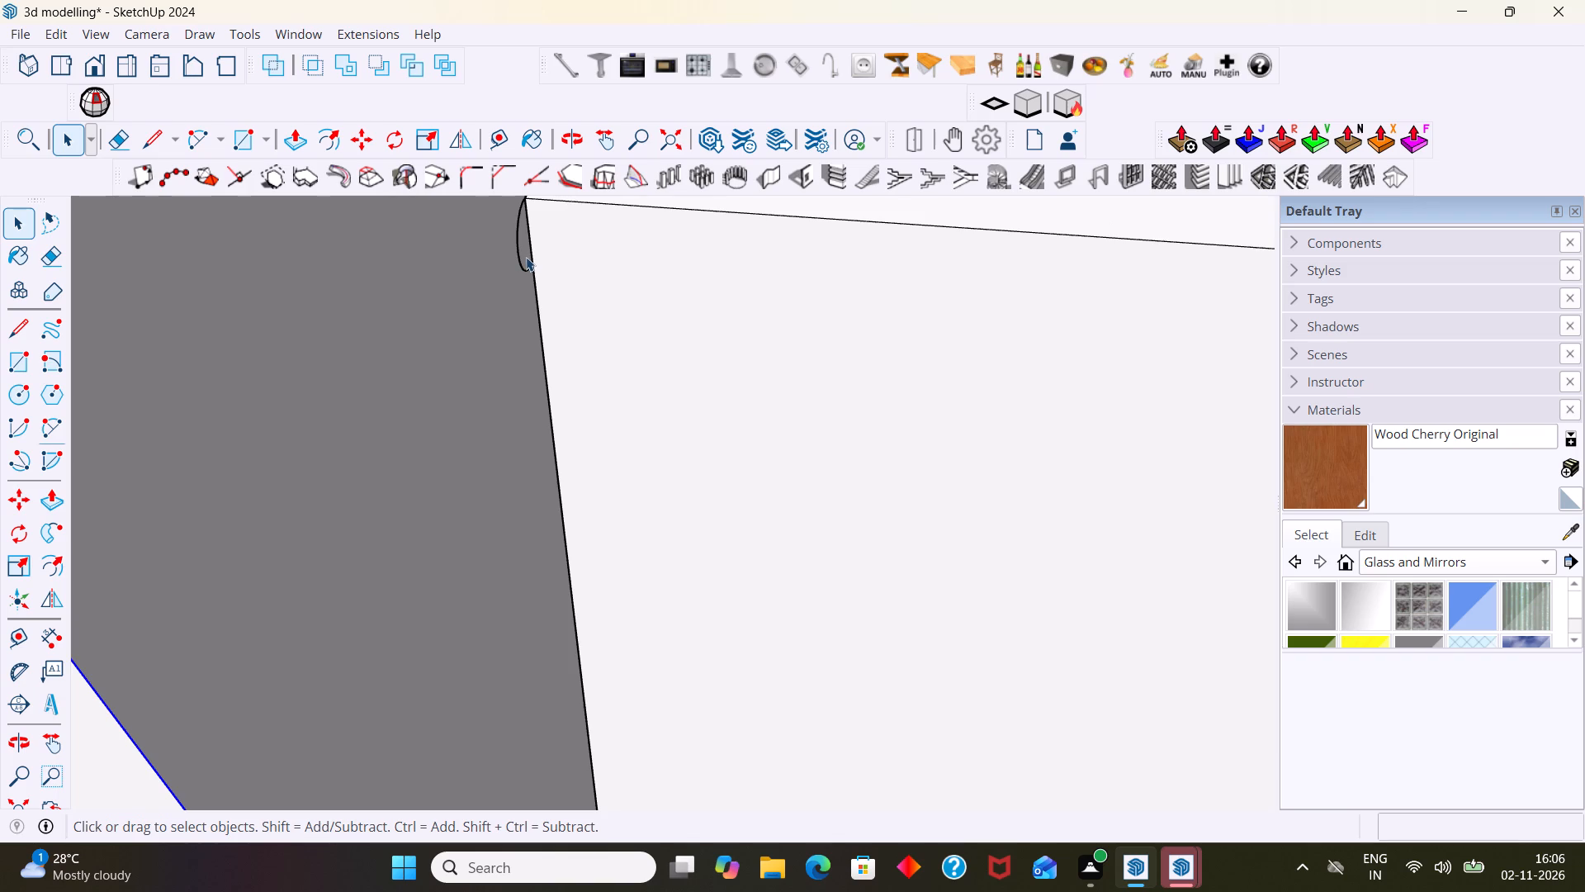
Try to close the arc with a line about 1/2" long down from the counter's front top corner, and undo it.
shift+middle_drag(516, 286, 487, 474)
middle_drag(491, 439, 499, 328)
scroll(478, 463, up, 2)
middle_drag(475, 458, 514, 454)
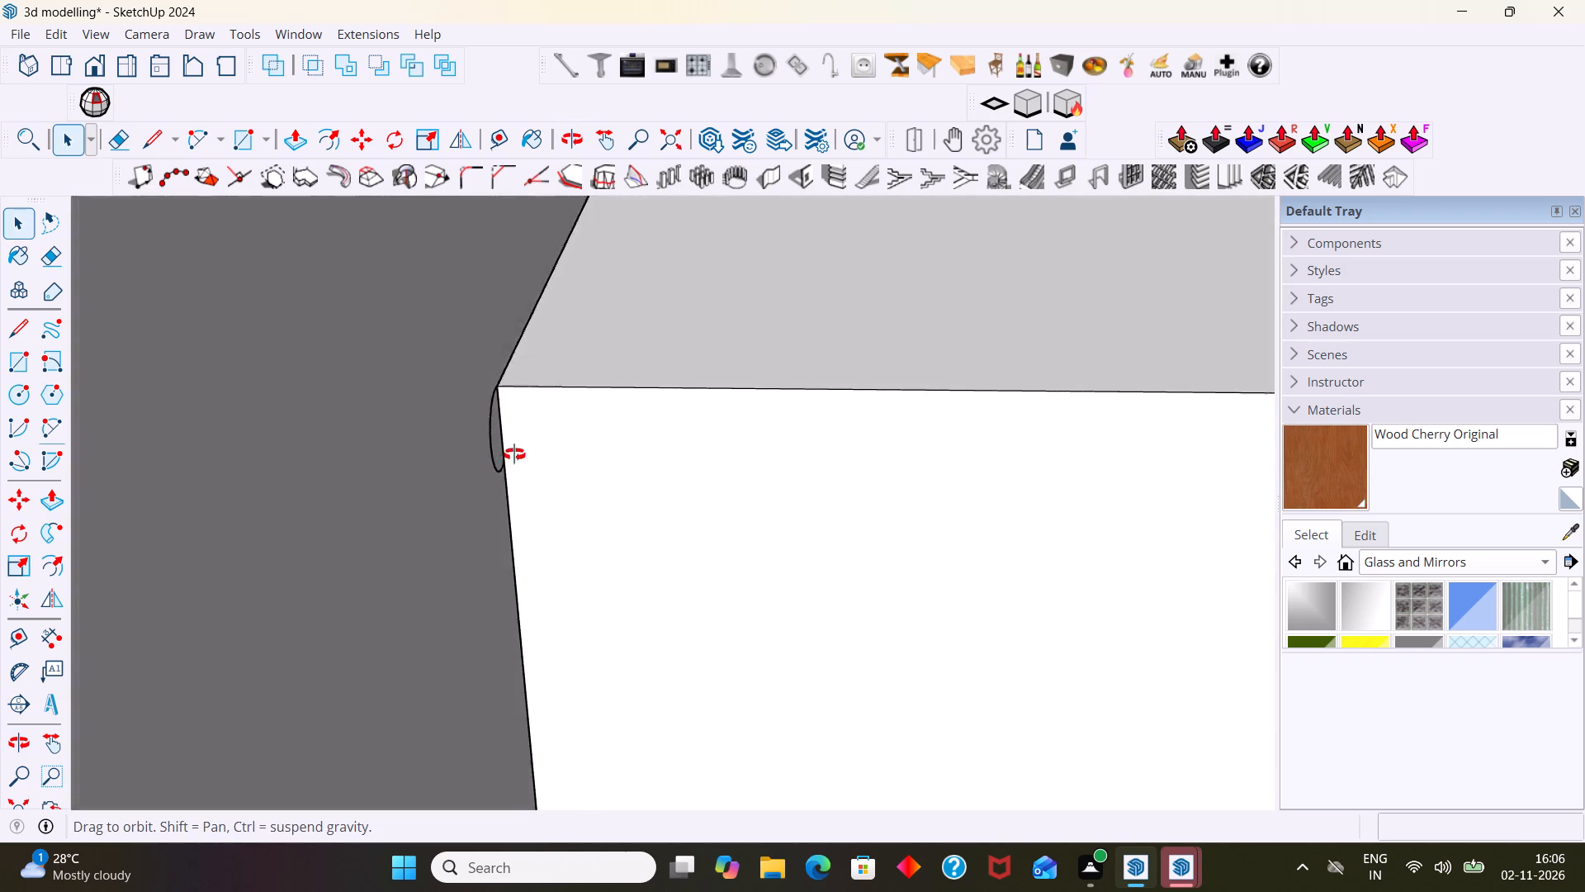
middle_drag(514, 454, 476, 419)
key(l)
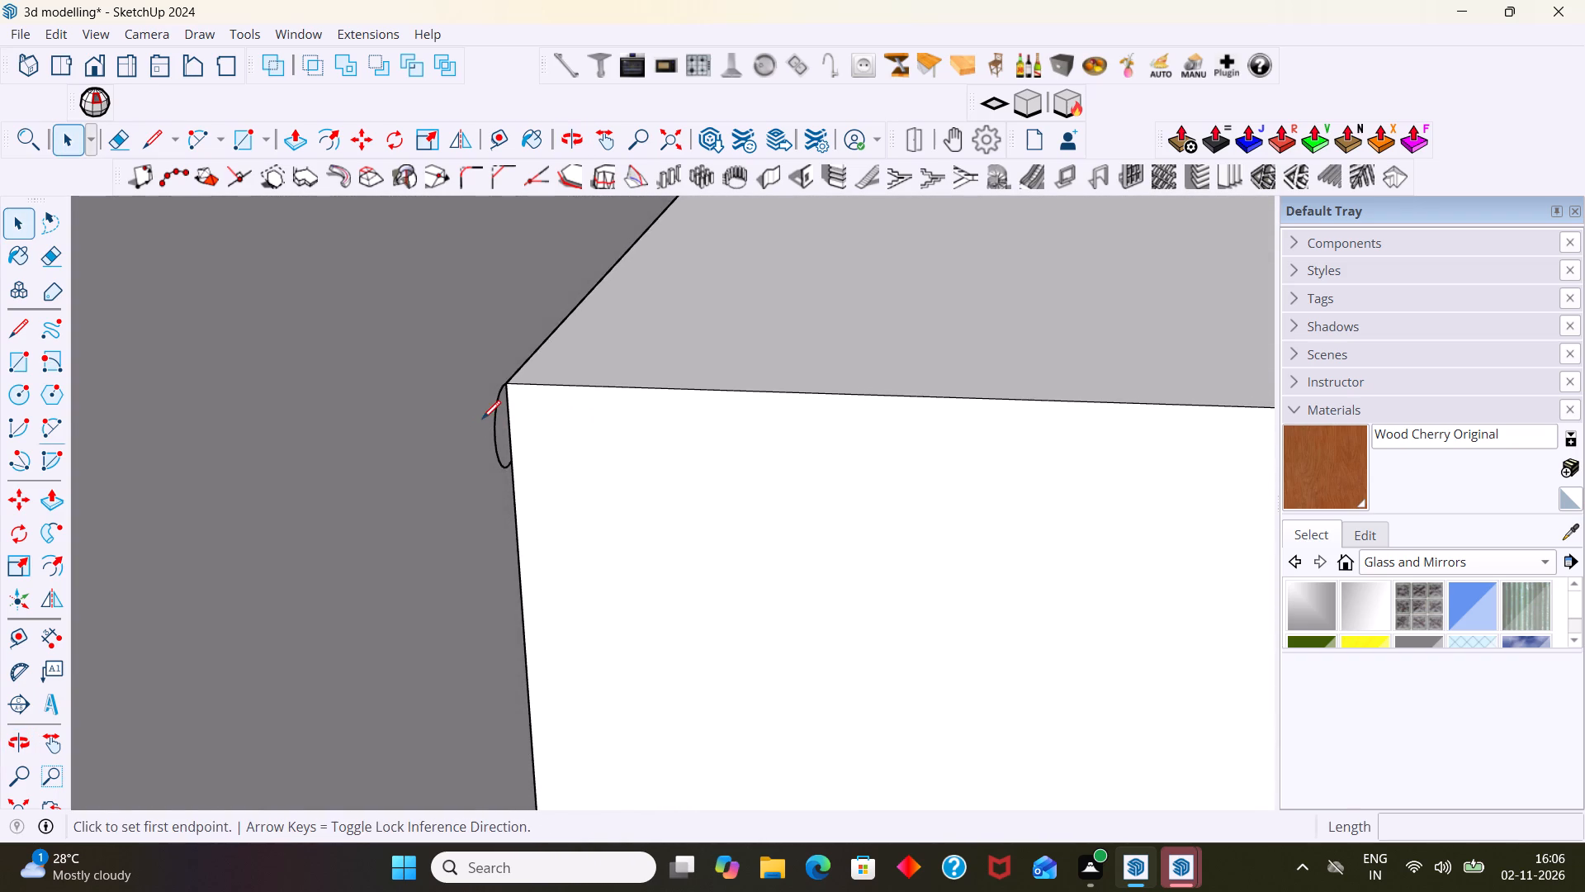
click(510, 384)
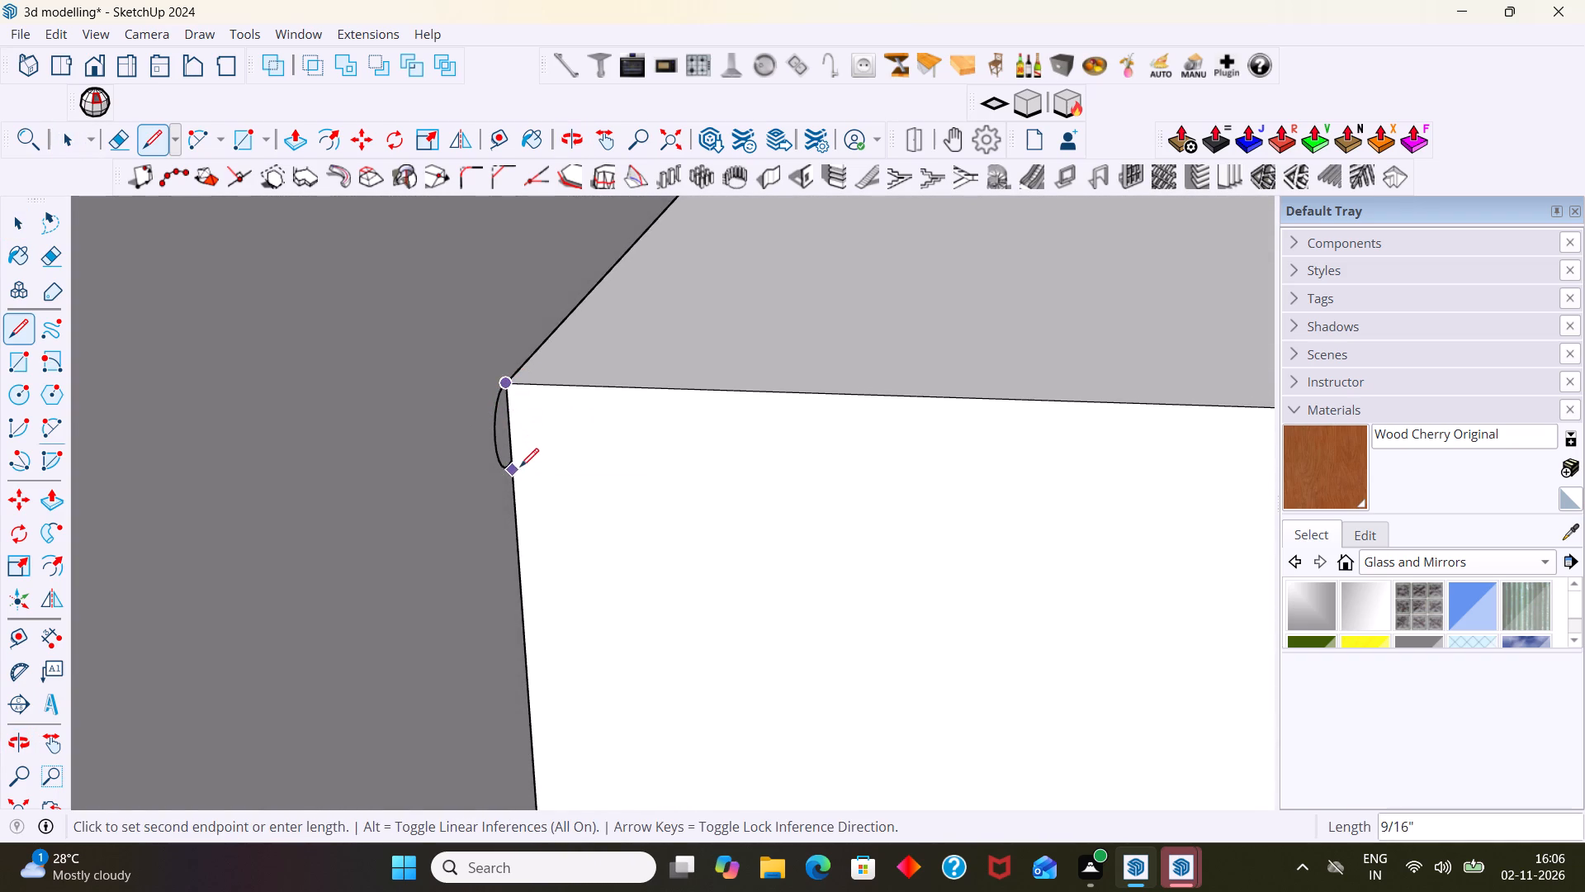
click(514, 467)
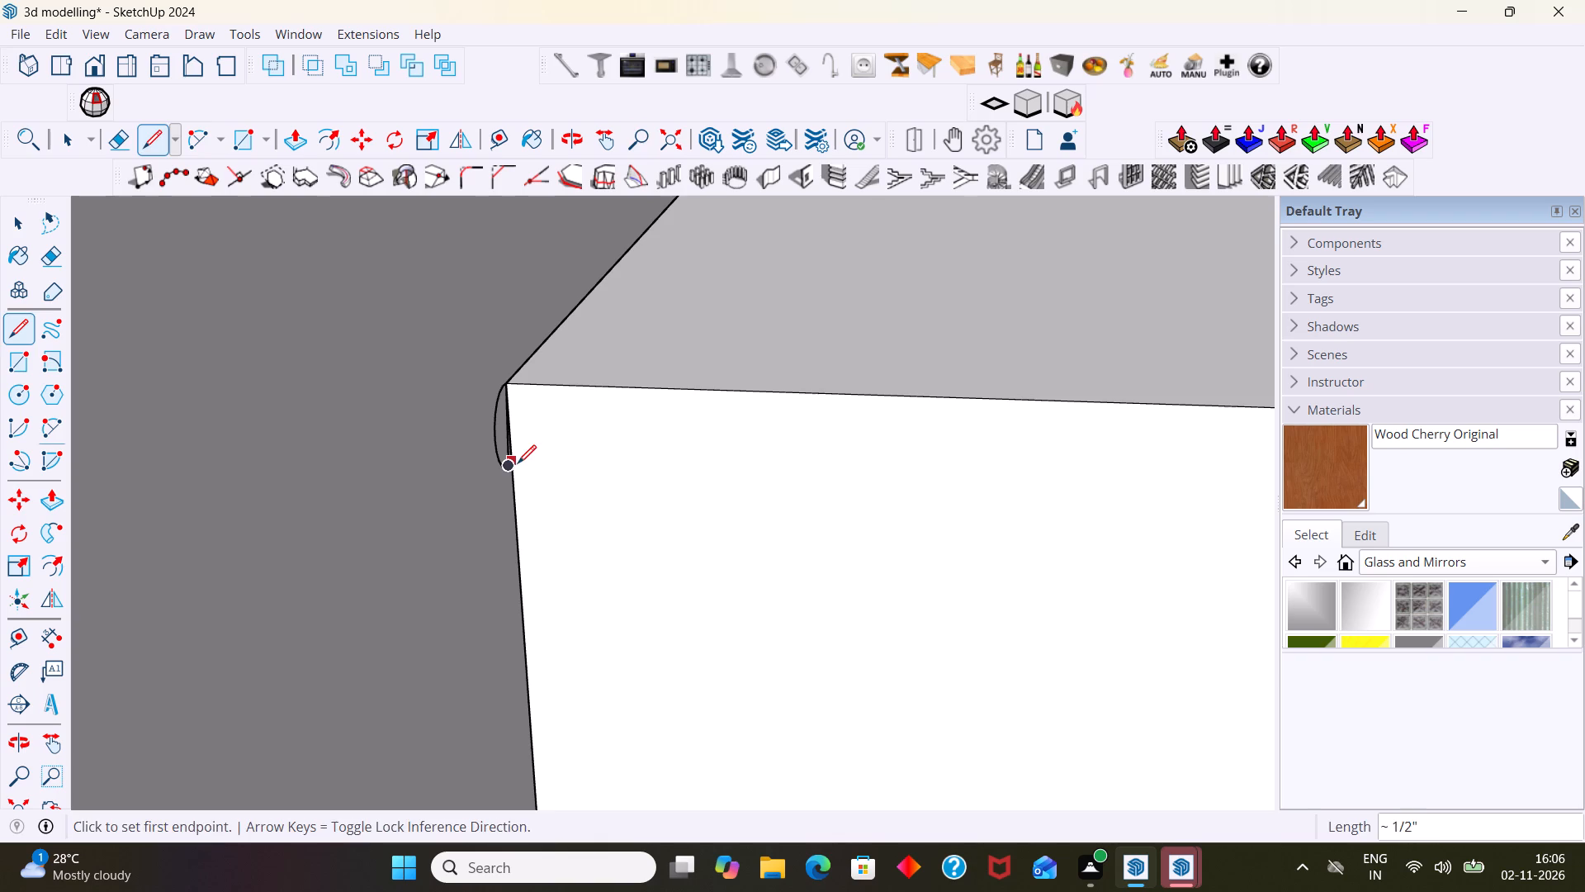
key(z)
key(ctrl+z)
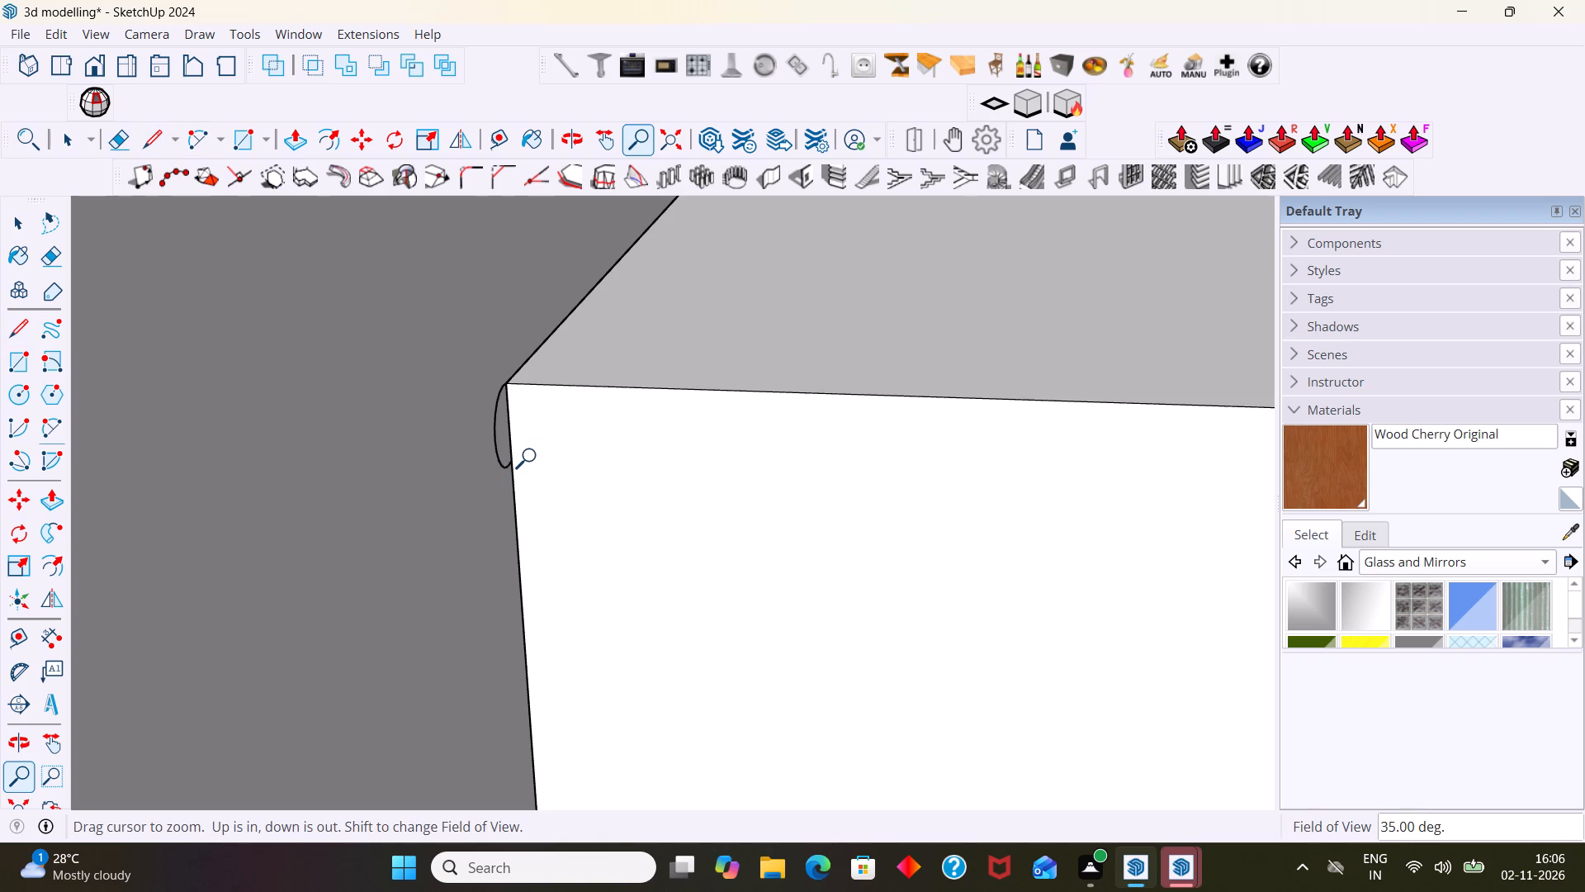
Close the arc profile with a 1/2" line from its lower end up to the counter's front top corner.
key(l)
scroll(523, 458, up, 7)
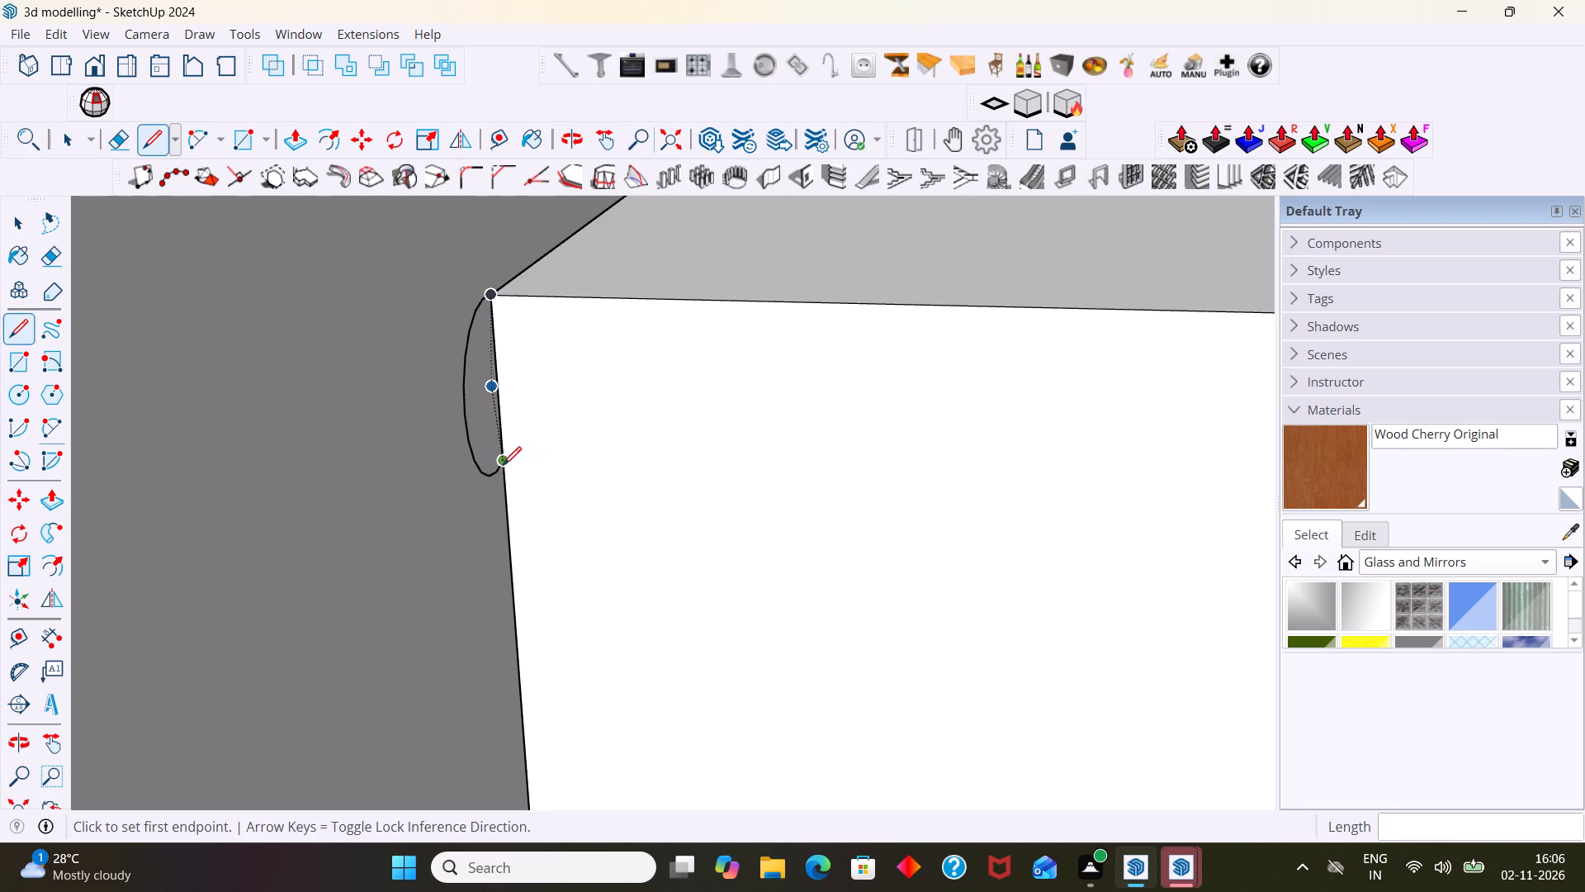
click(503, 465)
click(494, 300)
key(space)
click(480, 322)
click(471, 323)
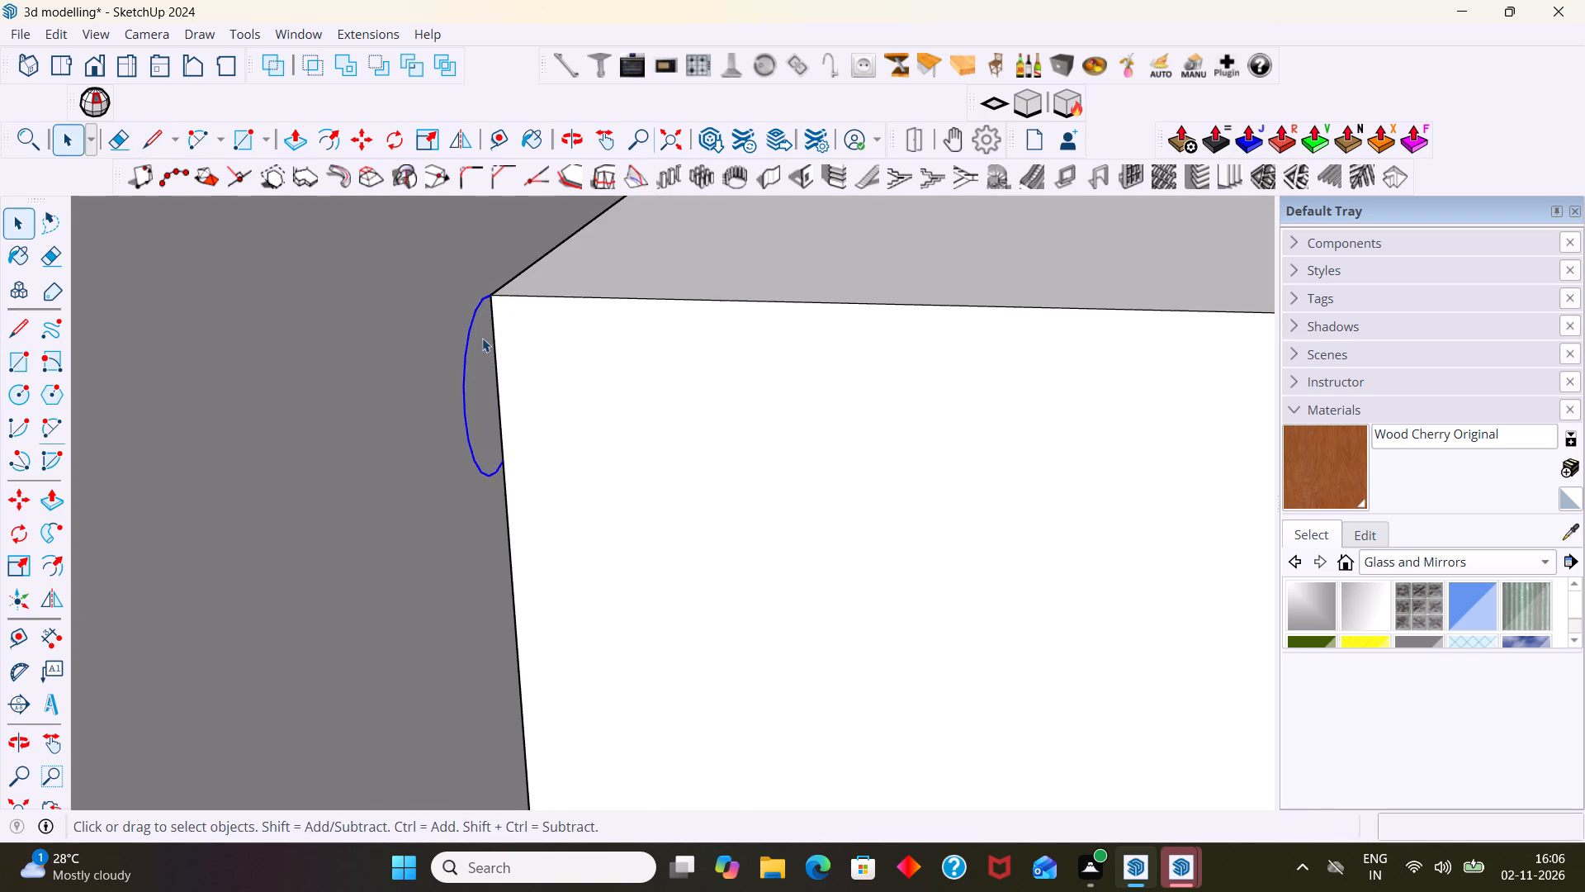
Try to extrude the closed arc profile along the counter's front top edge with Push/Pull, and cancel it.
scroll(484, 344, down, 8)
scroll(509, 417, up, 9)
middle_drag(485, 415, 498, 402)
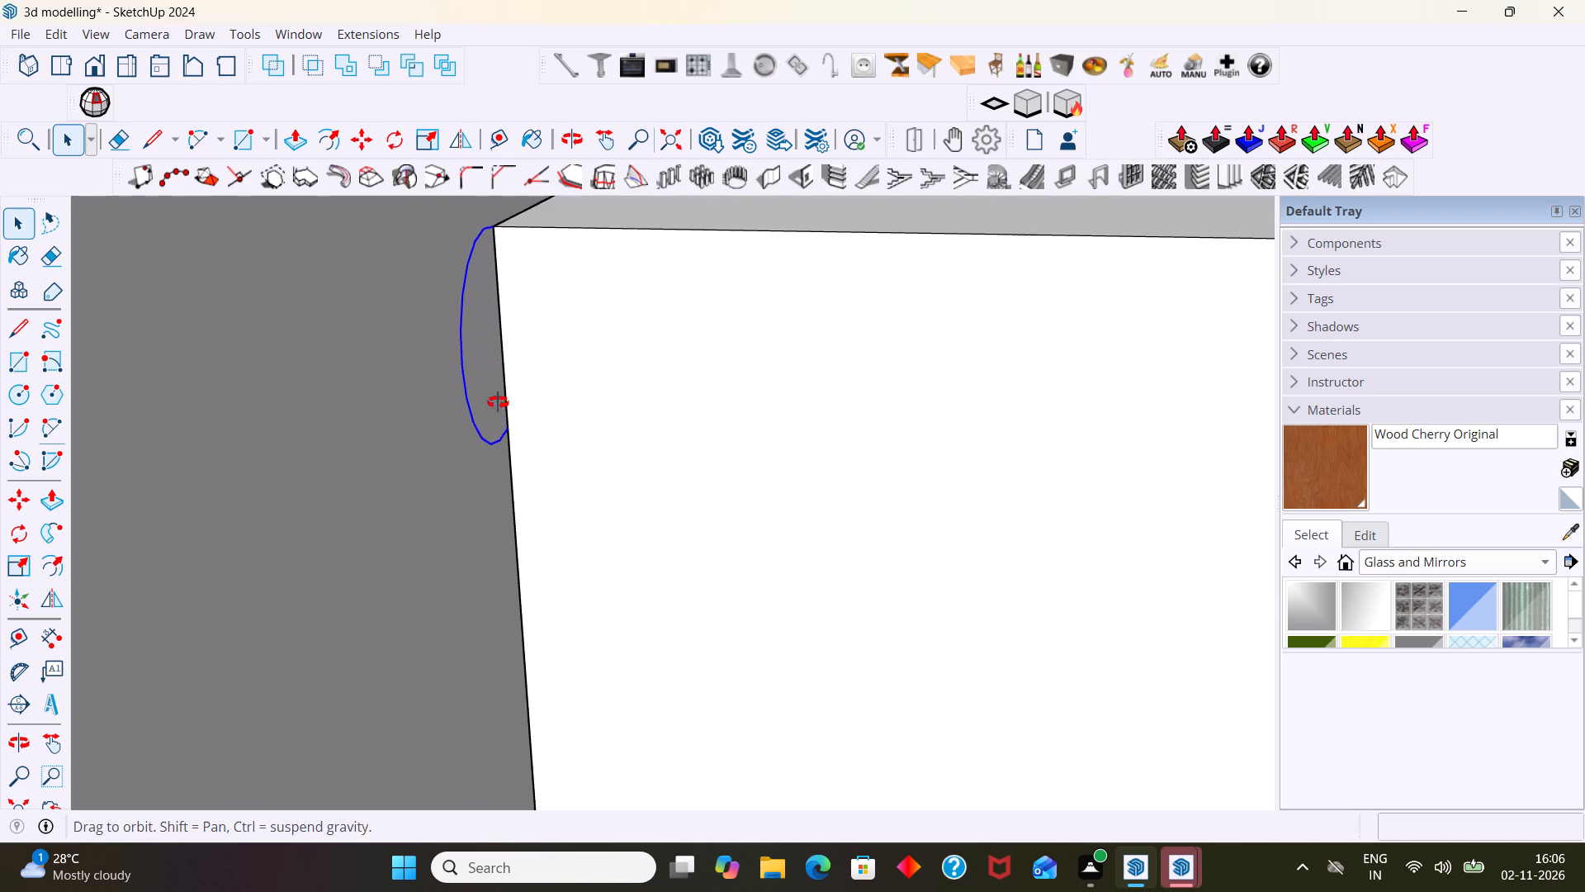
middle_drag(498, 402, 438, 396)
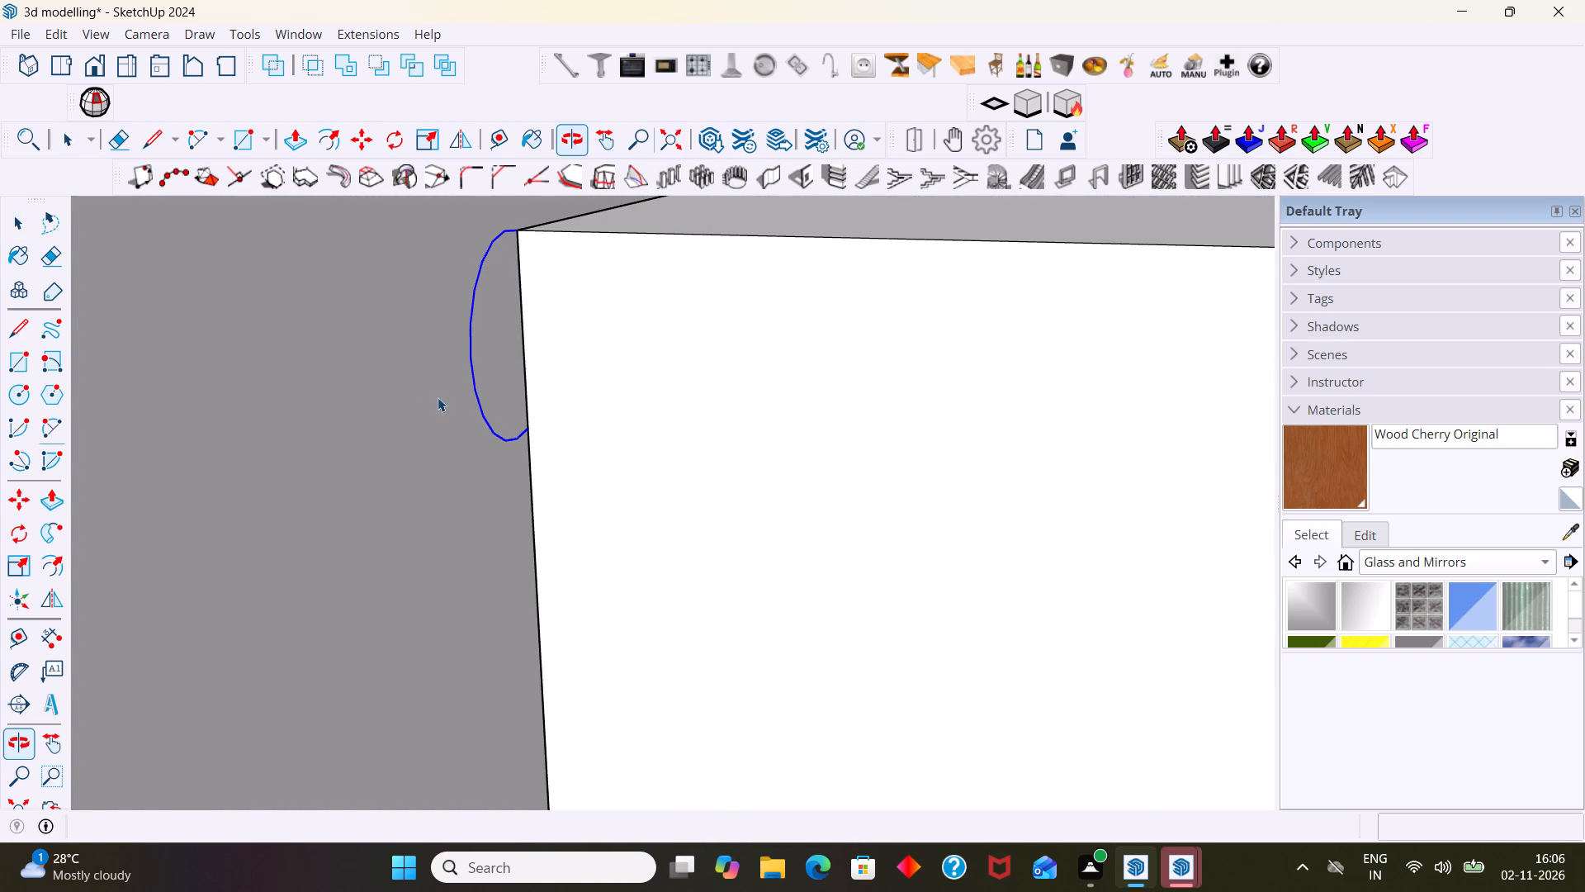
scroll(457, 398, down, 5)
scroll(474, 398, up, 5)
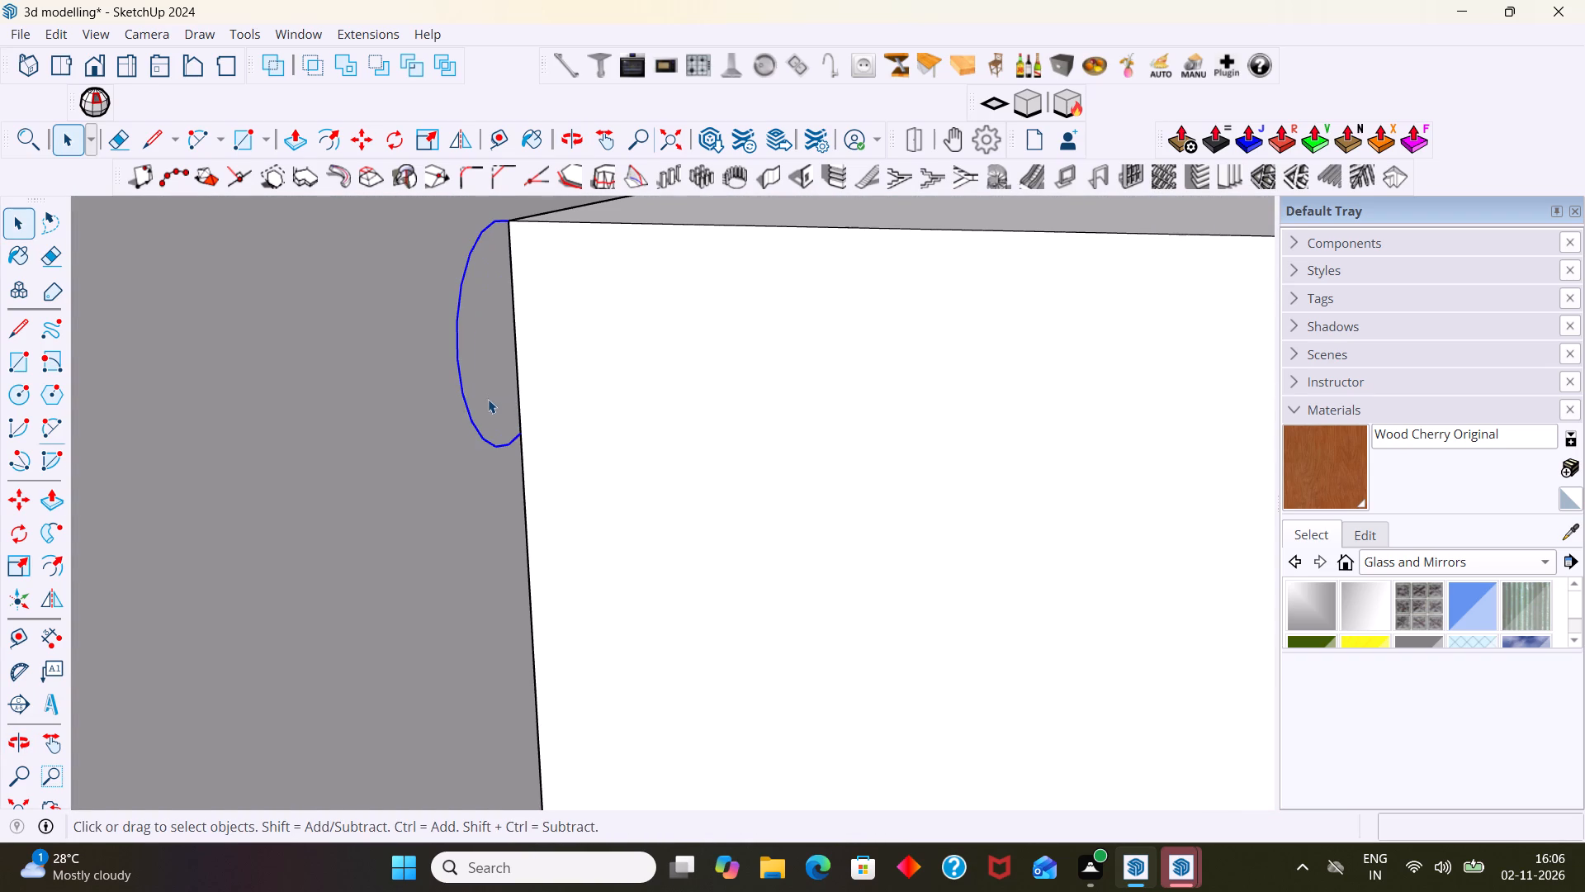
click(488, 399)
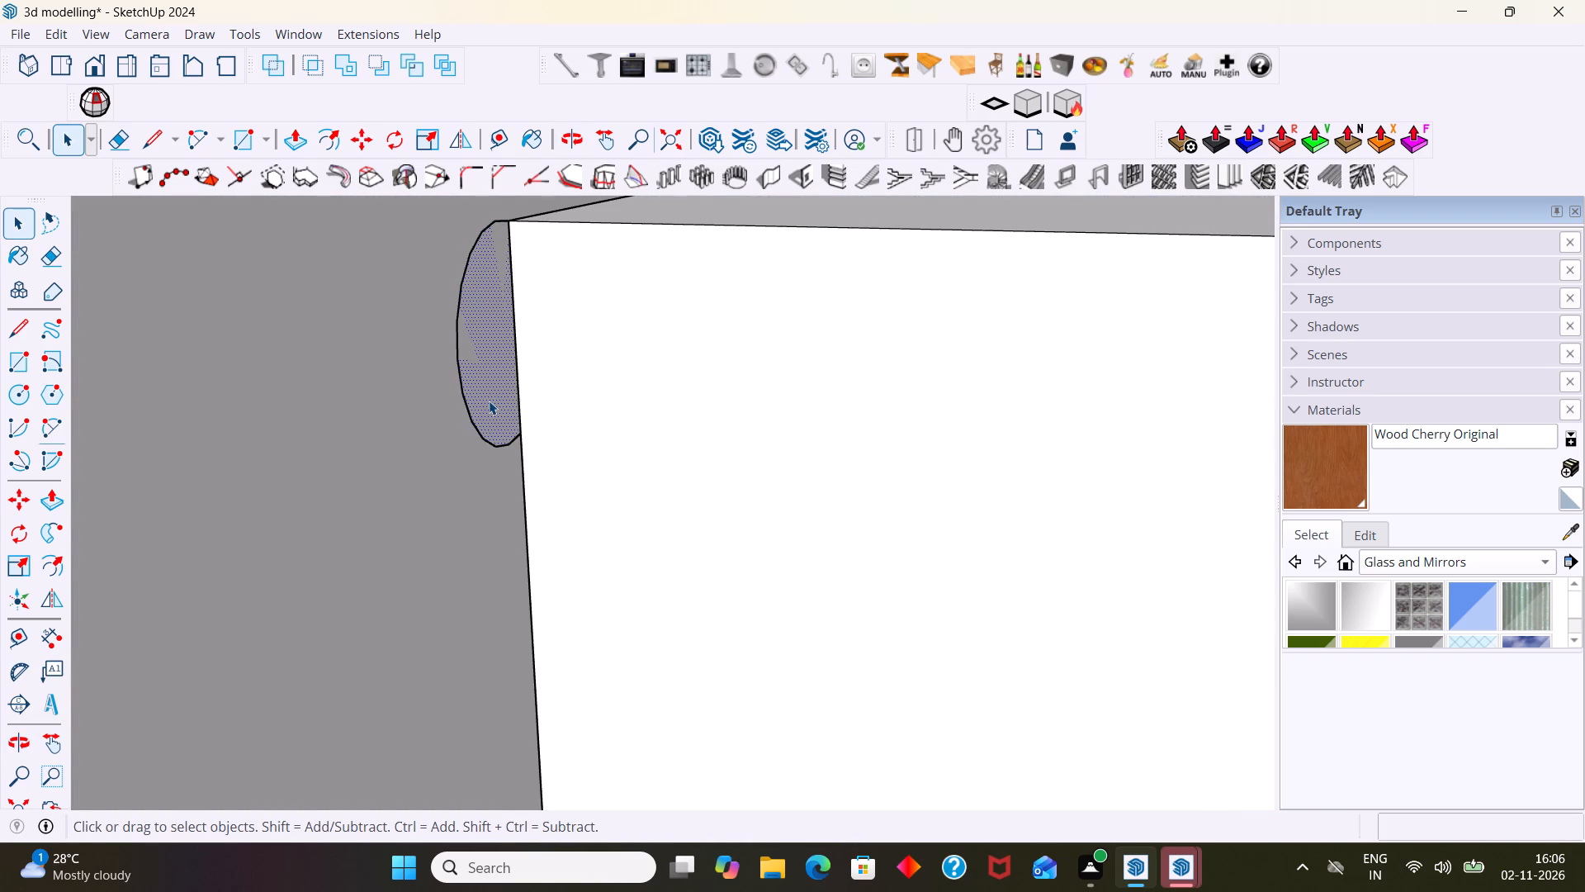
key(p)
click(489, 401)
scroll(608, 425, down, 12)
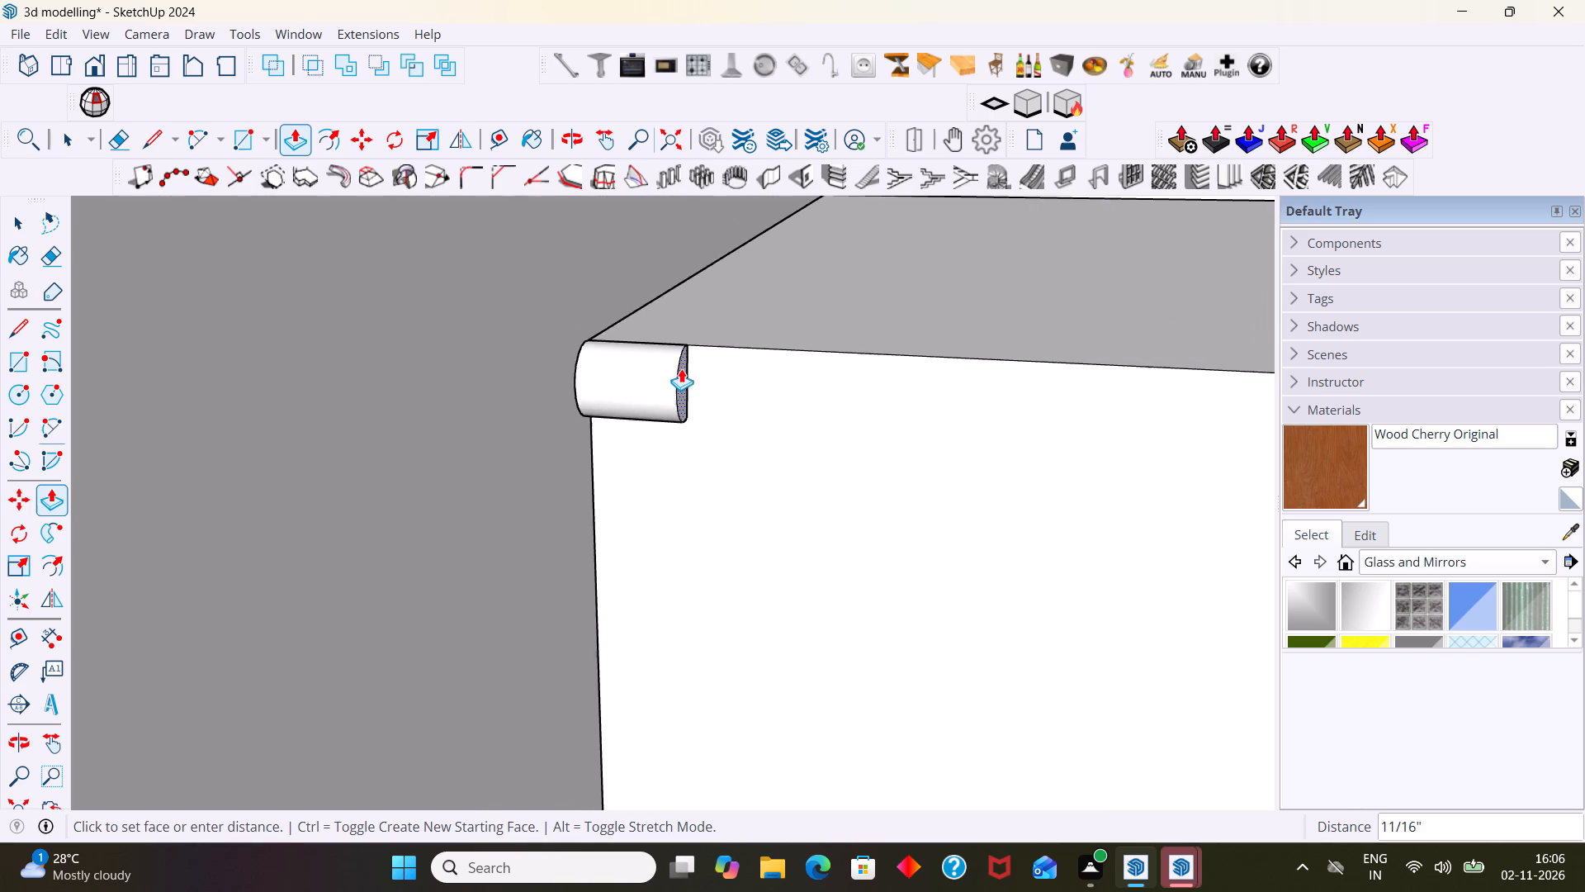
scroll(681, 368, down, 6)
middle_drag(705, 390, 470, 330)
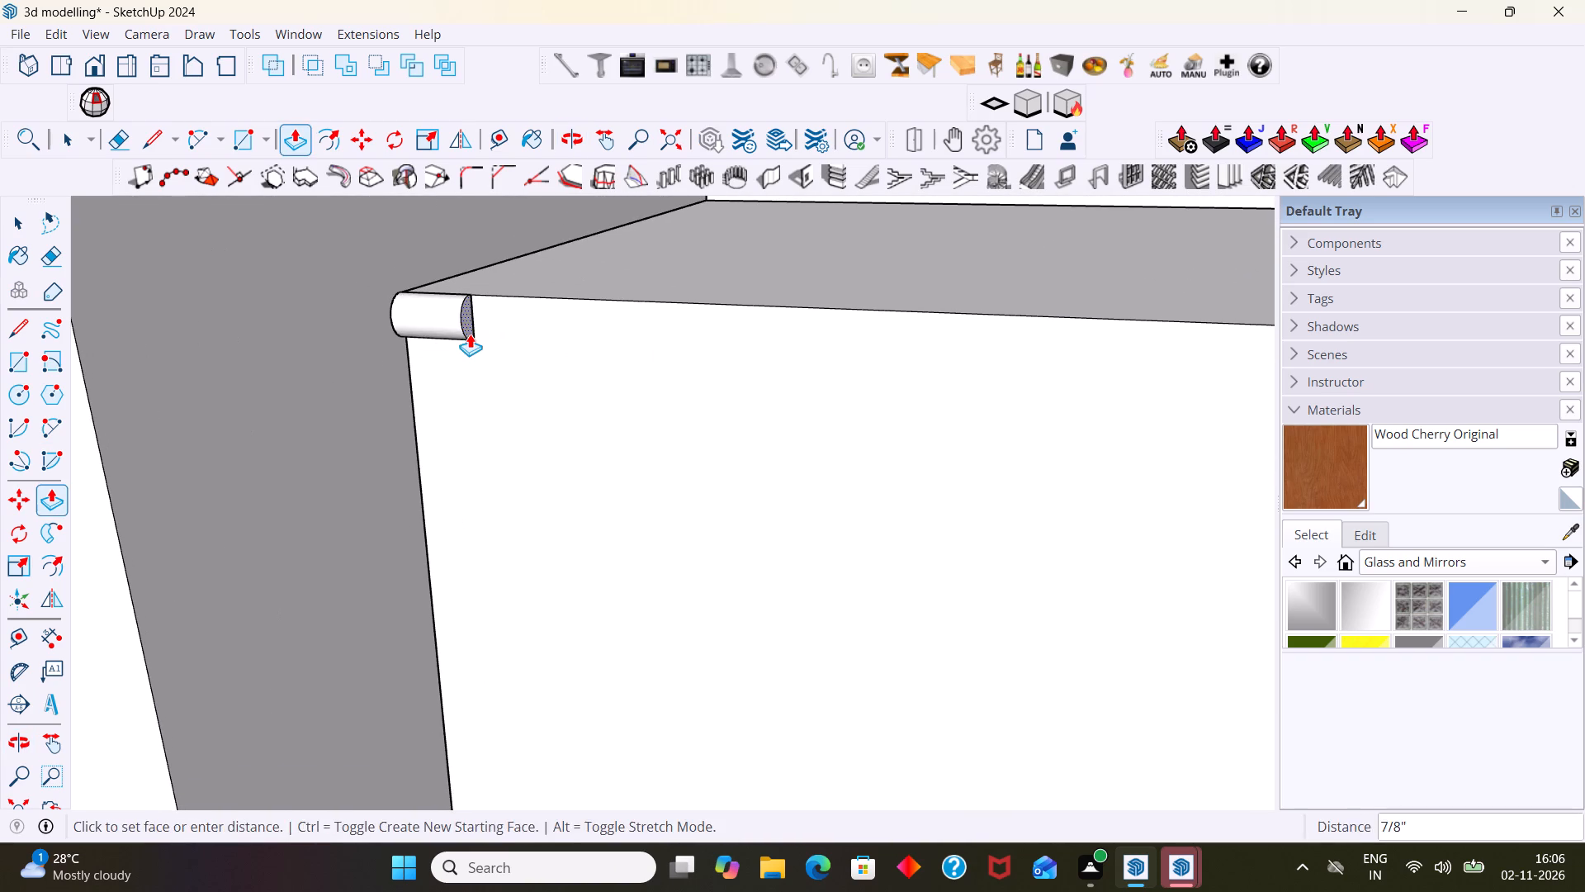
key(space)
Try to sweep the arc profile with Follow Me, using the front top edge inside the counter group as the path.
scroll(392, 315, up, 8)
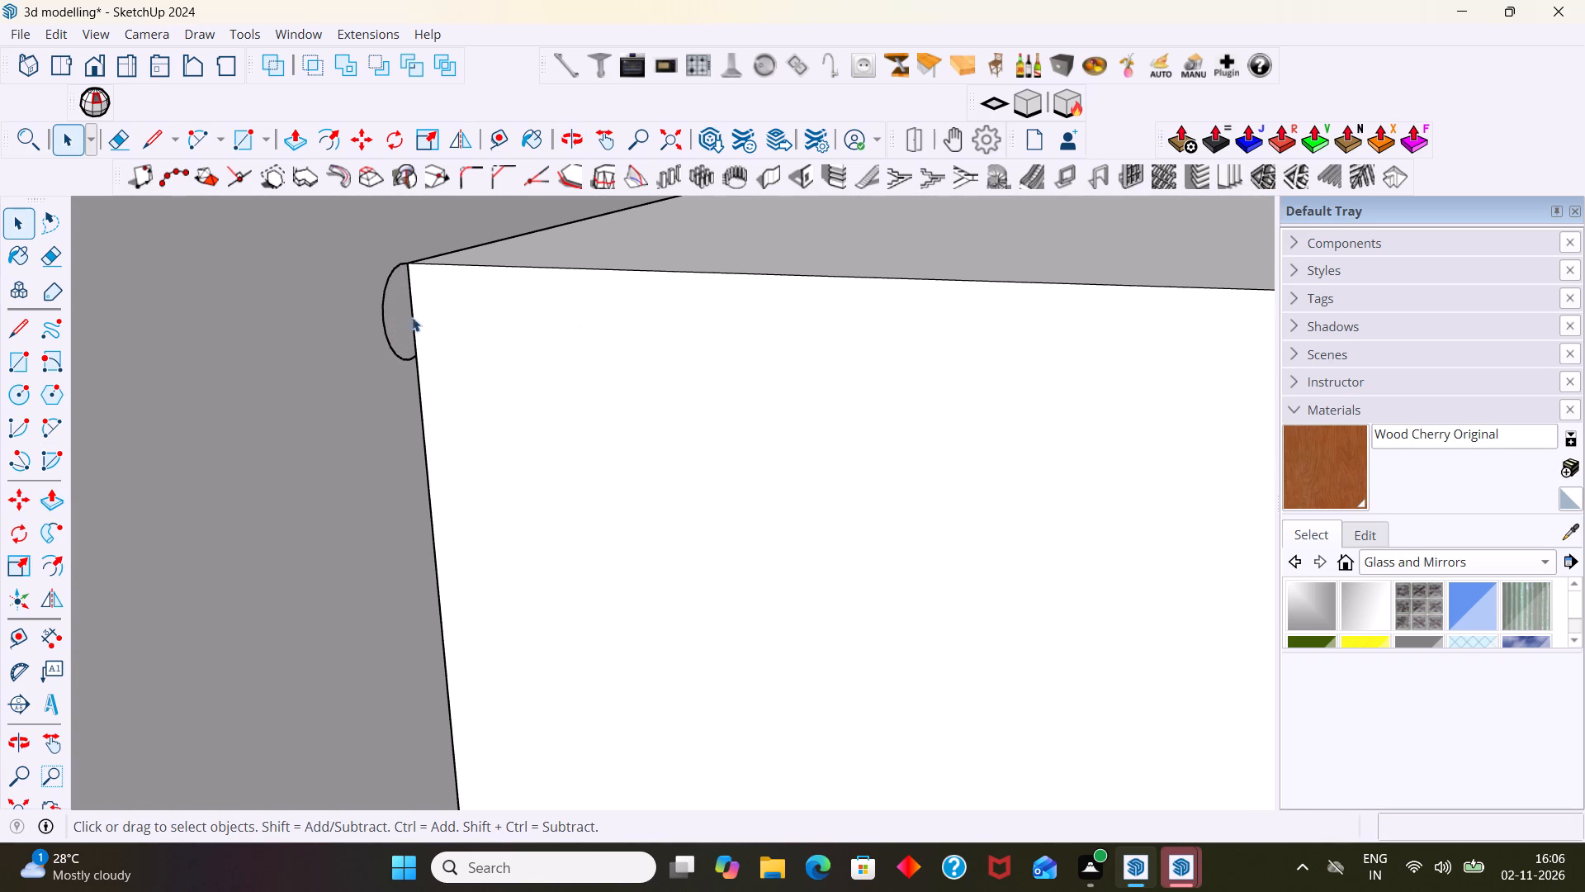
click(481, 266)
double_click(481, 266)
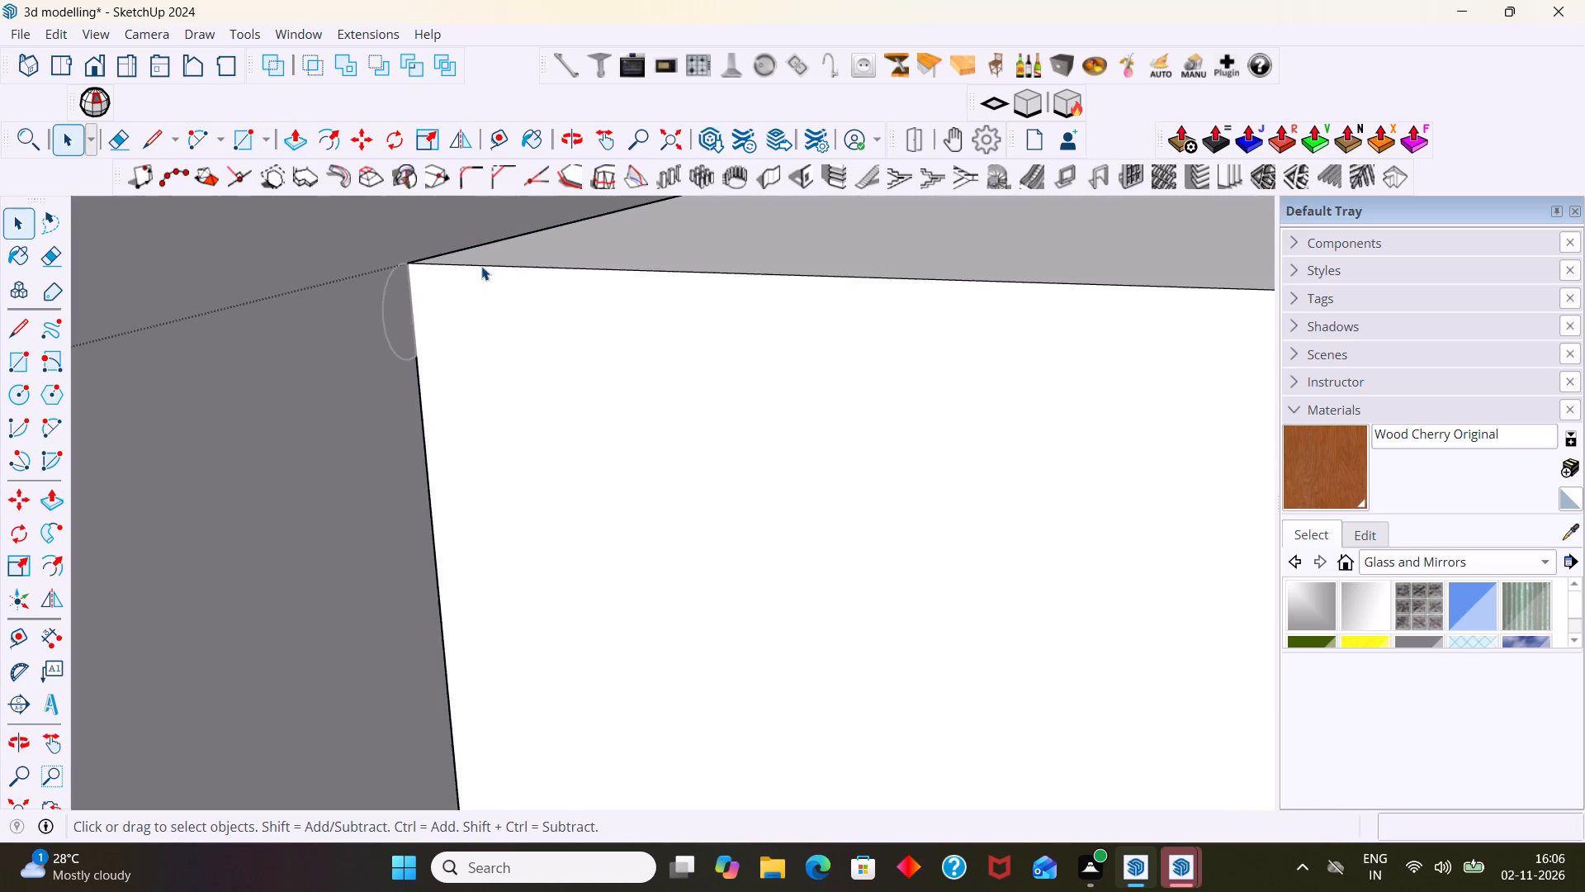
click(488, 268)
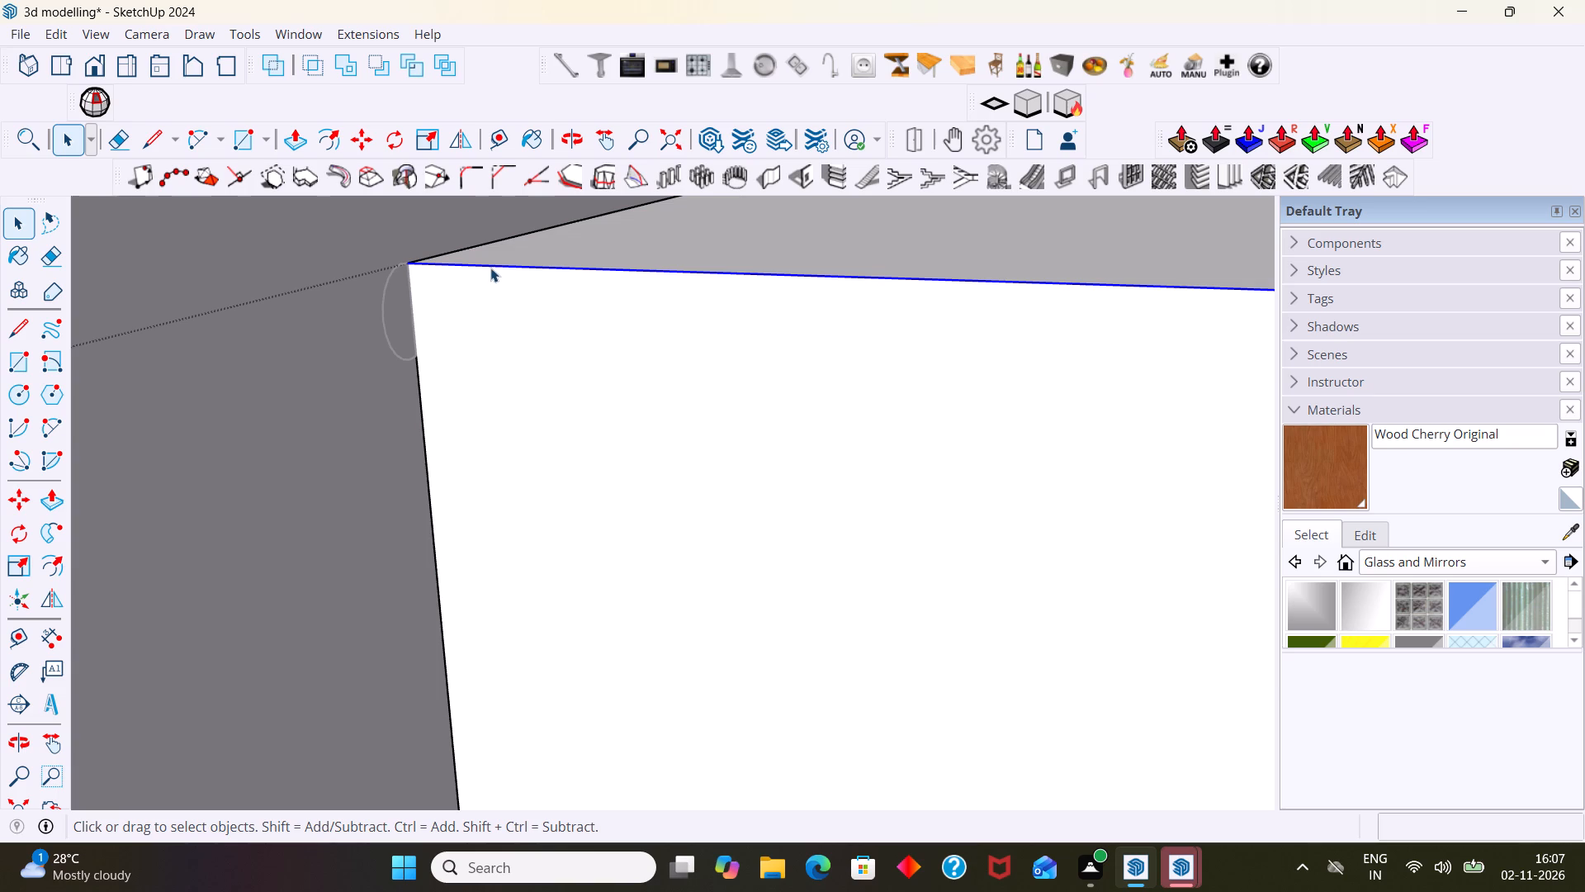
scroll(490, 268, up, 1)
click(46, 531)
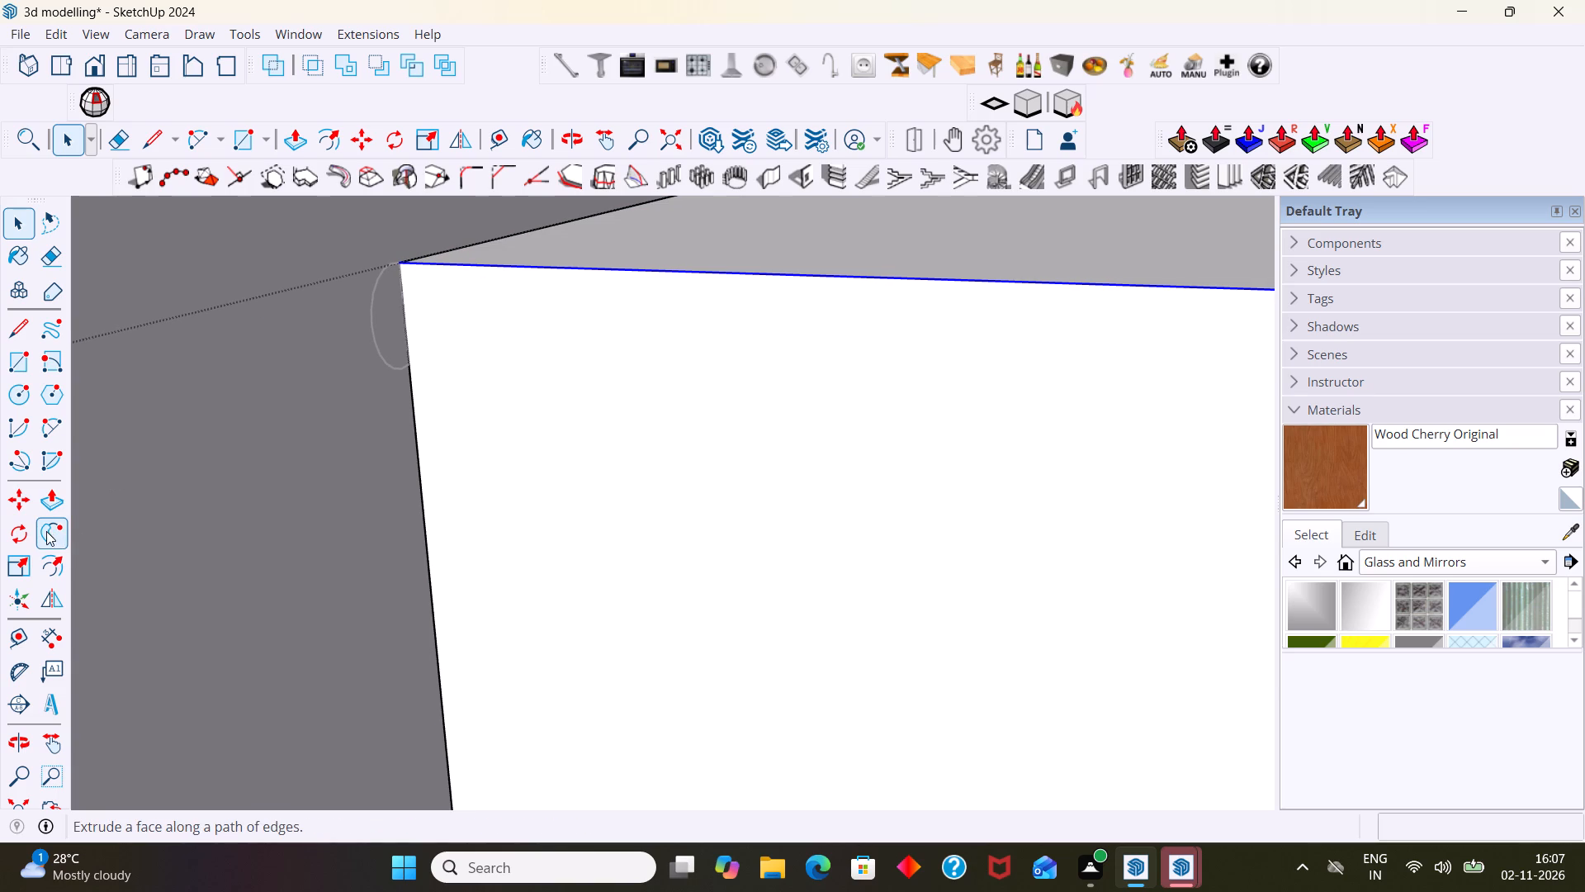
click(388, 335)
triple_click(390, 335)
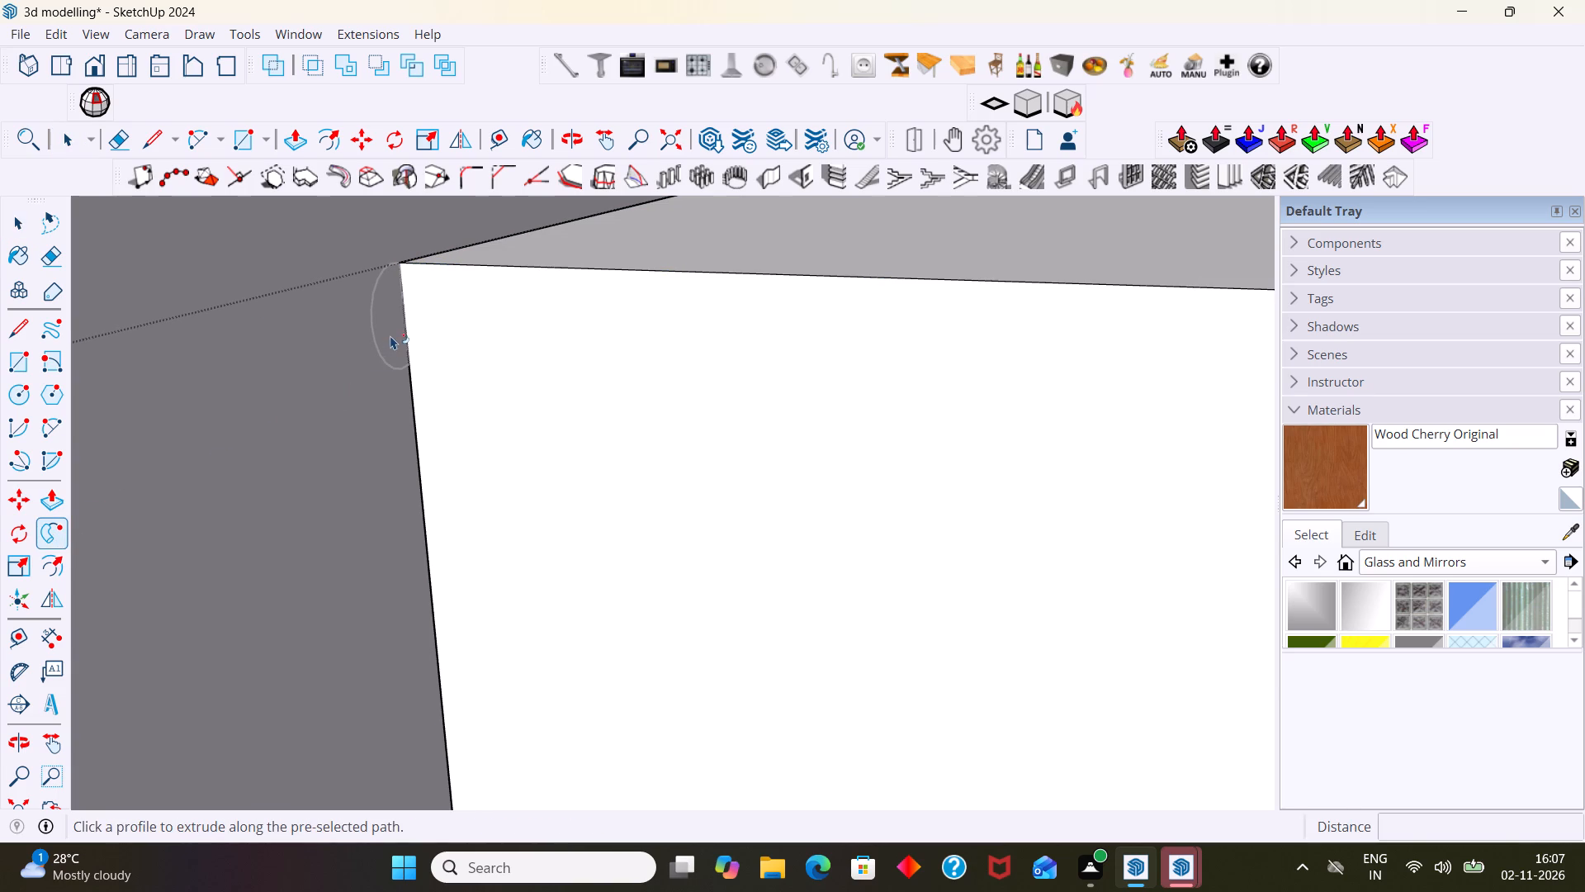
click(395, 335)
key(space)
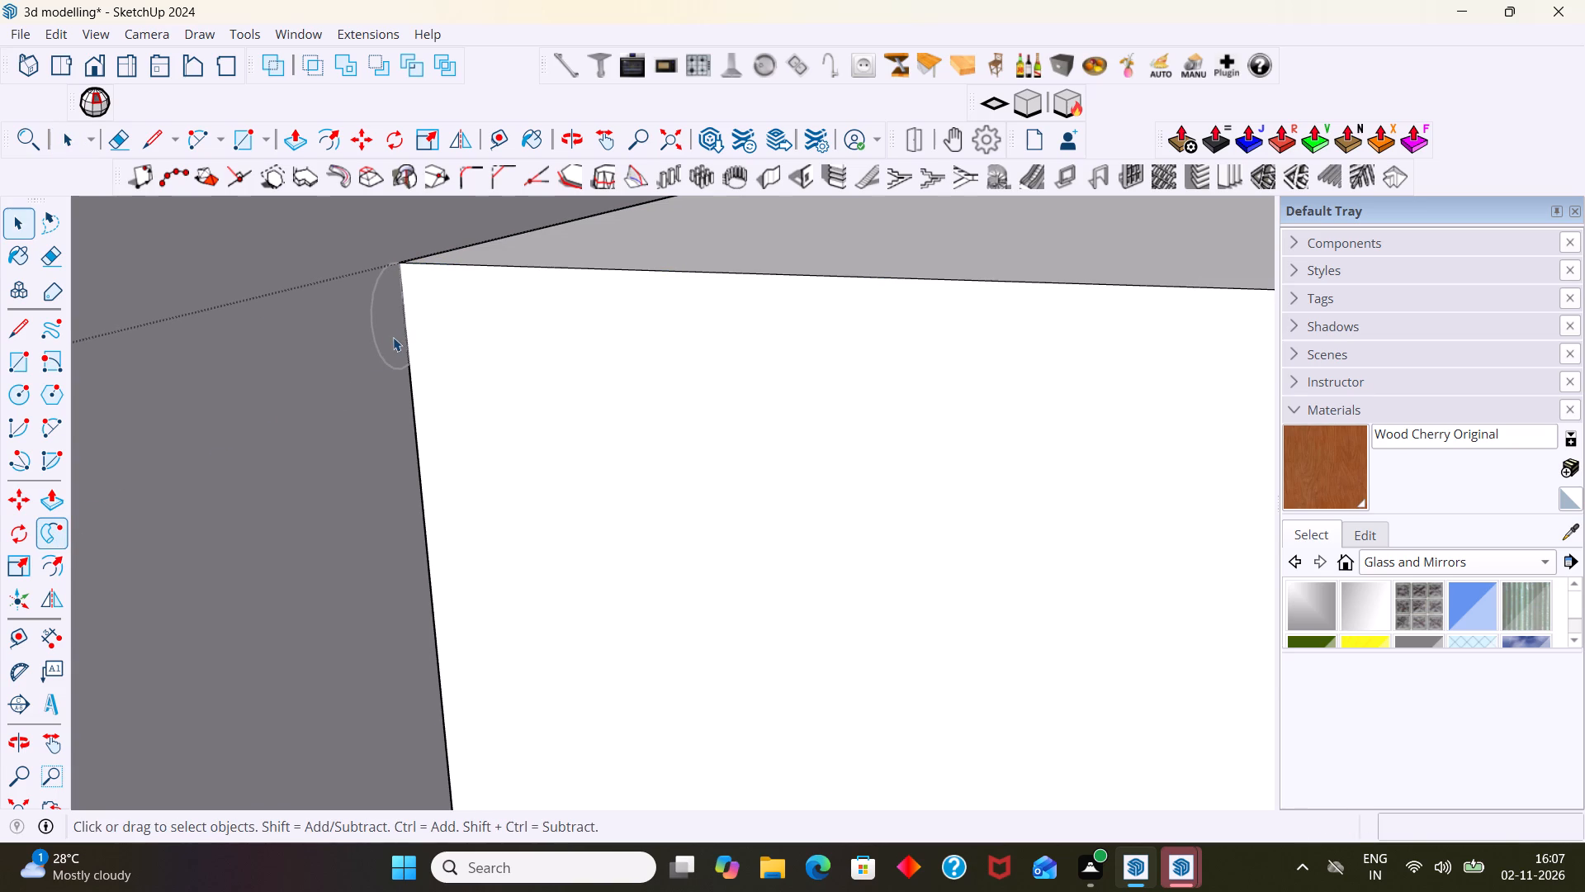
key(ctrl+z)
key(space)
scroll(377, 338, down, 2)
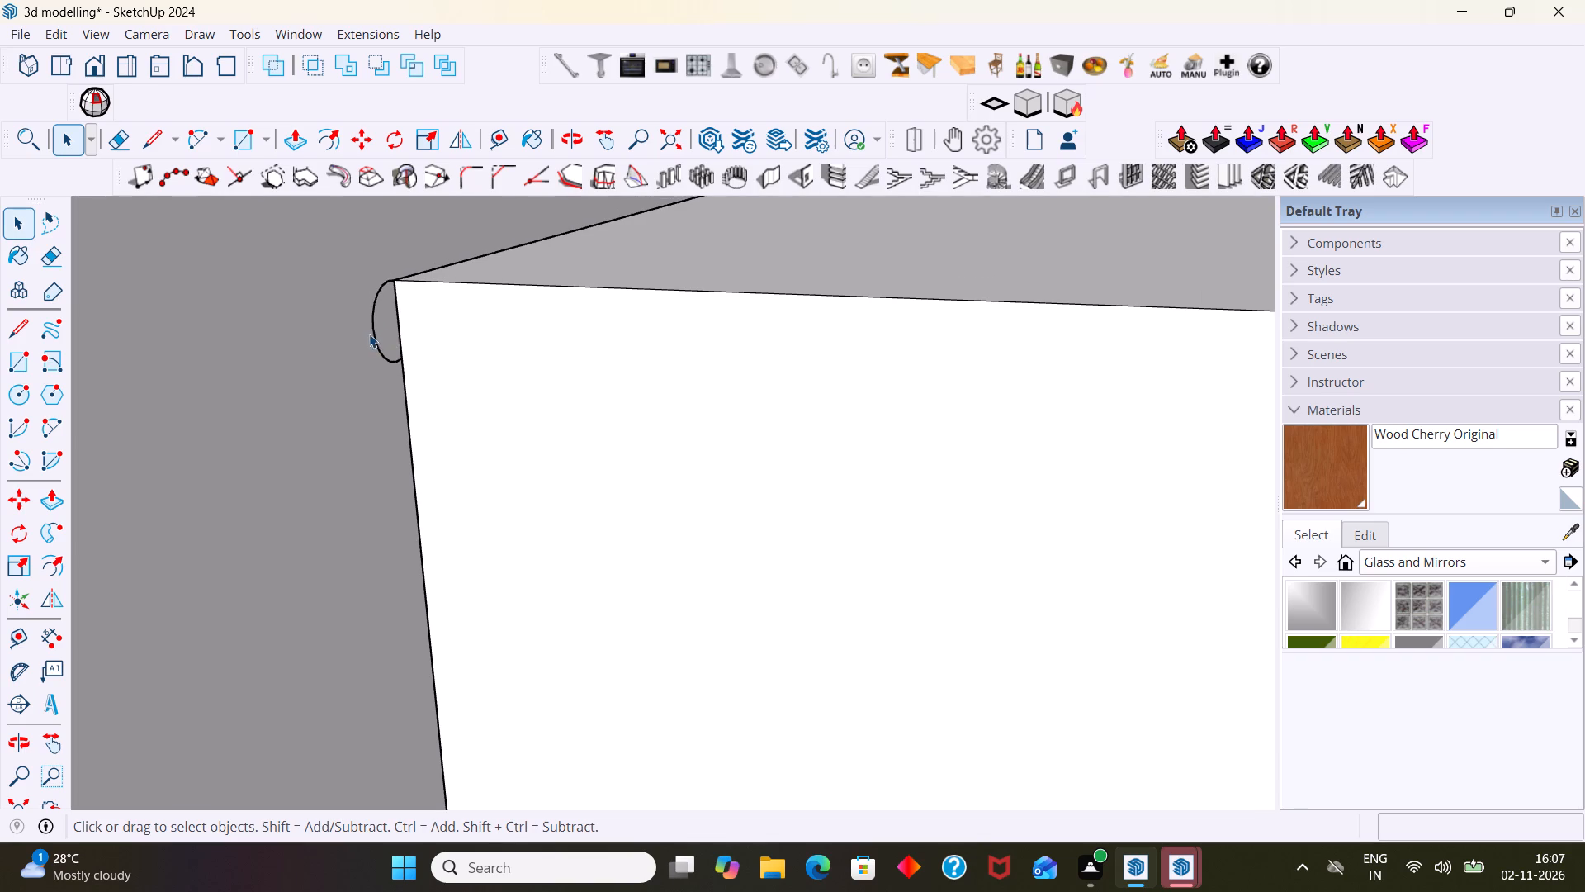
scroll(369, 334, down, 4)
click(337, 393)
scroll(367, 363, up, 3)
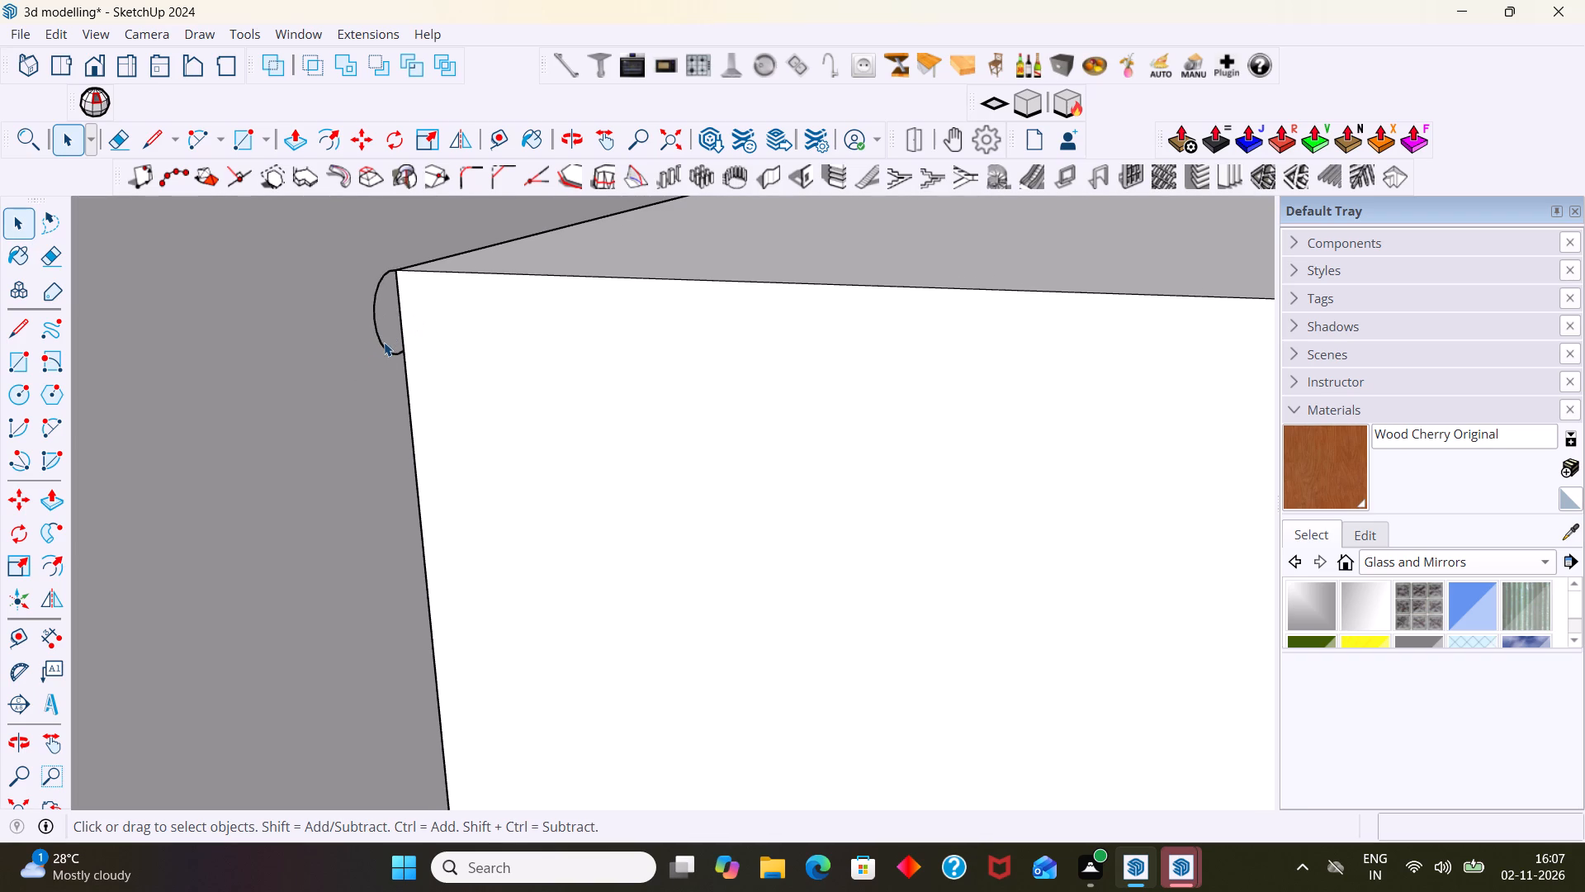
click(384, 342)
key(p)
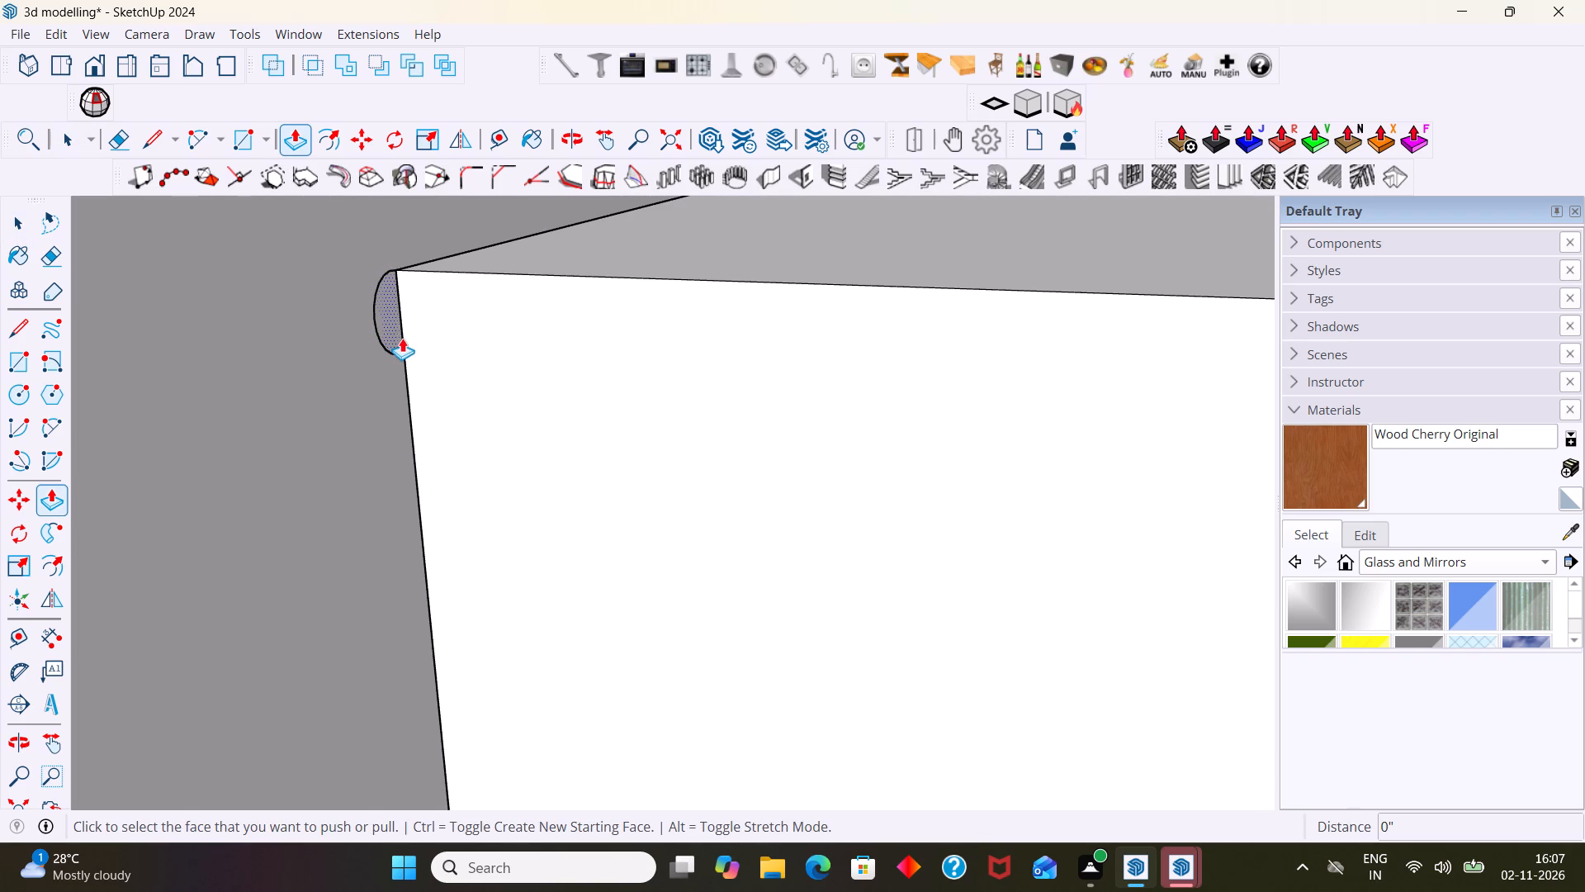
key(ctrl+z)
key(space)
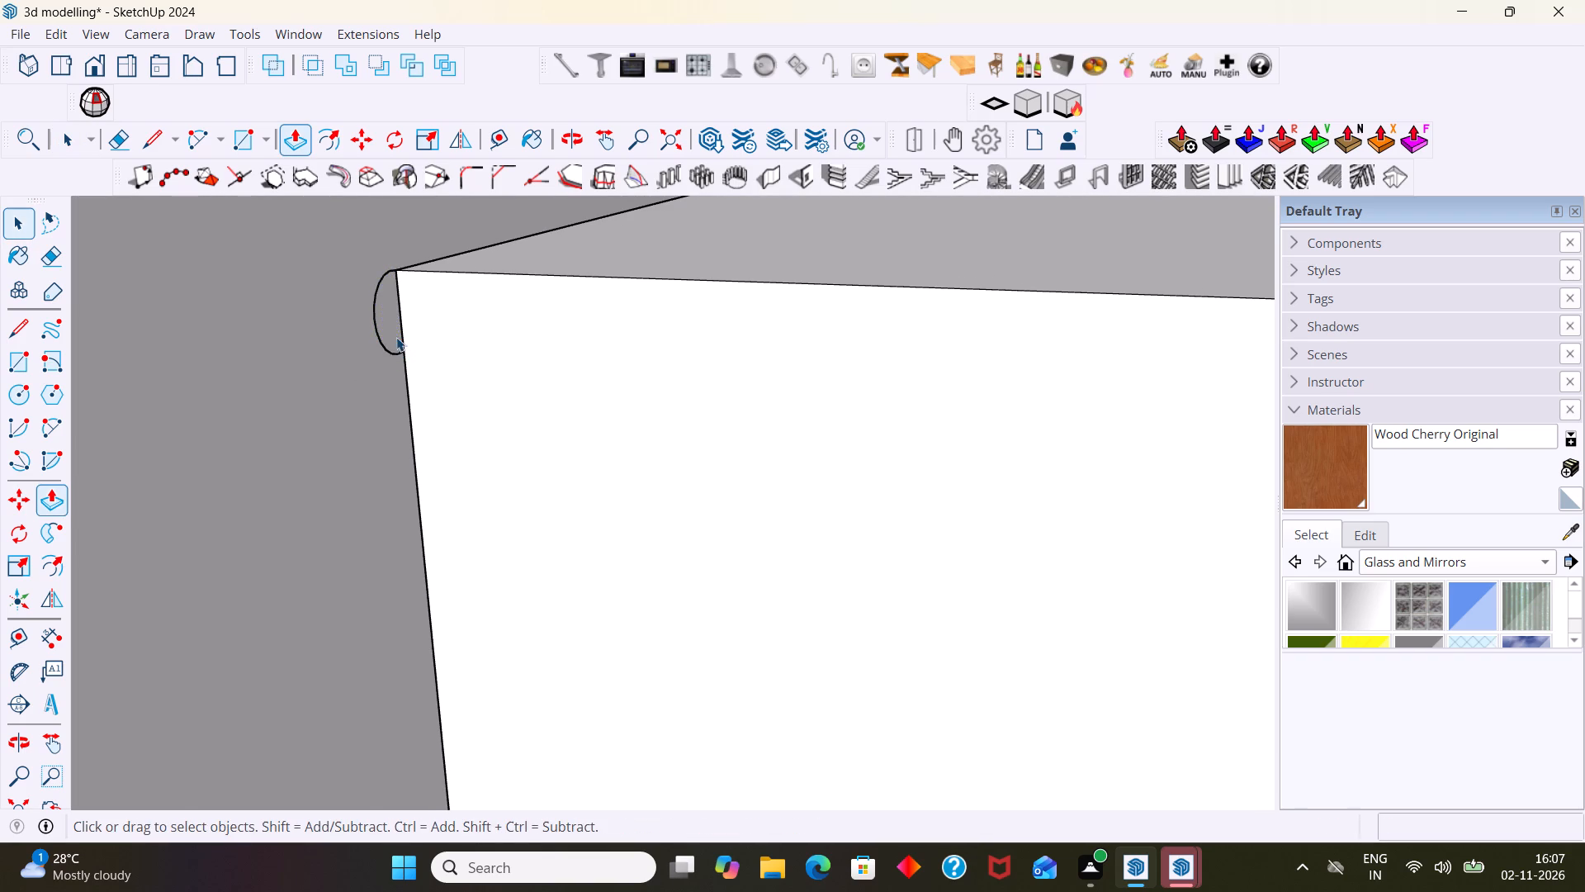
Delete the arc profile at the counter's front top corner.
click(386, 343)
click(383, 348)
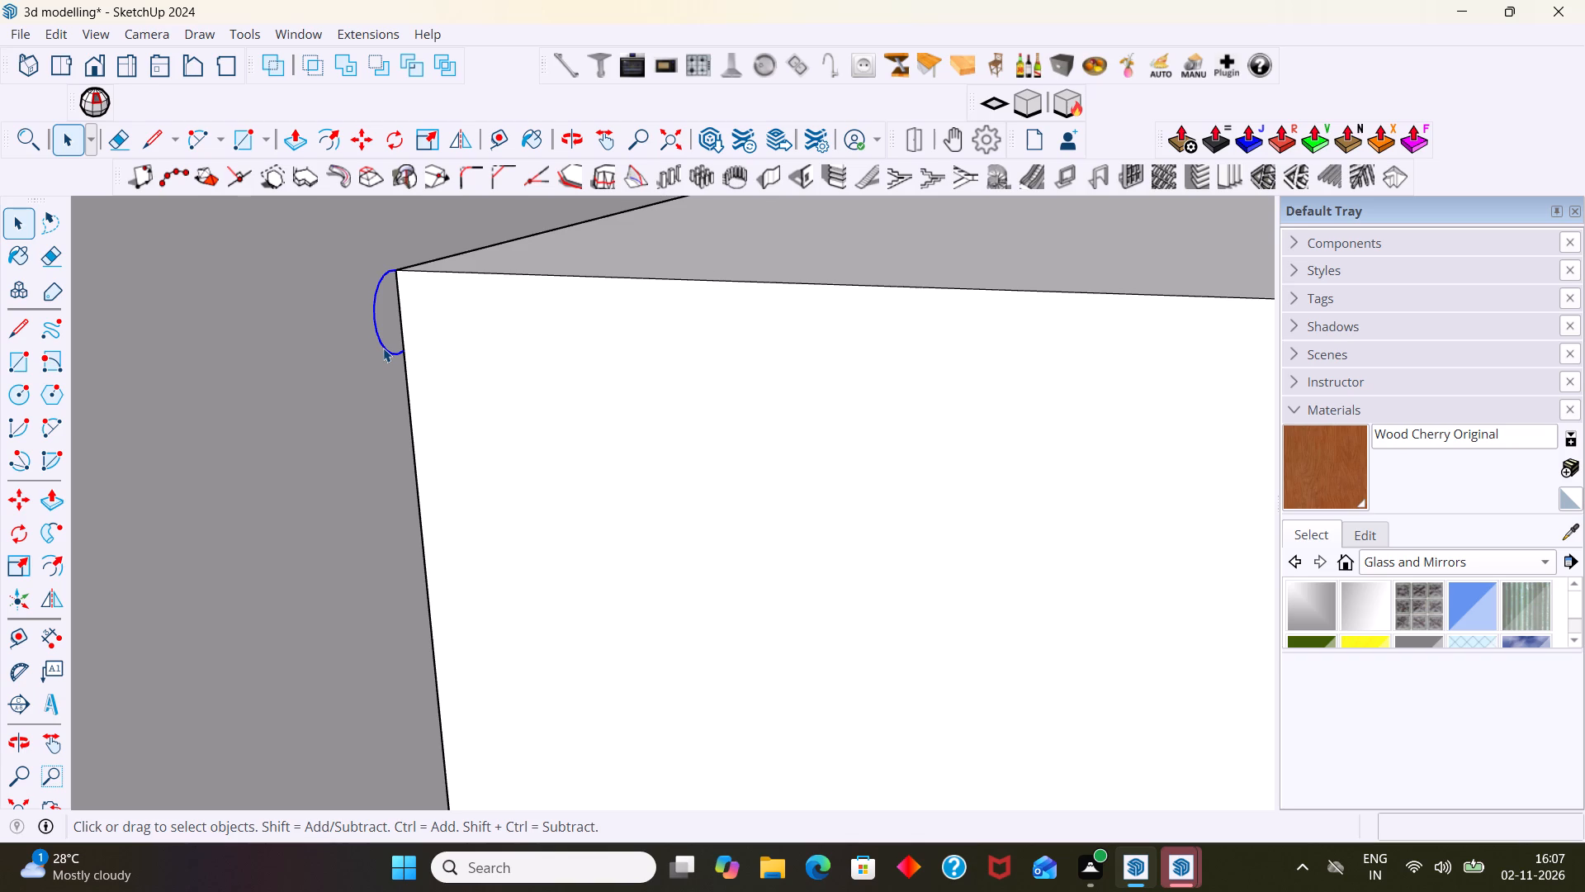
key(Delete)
Examine the counter's end beside the kitchen door, opening the adjoining wall group and selecting its face to check its extent.
scroll(386, 349, down, 6)
double_click(307, 384)
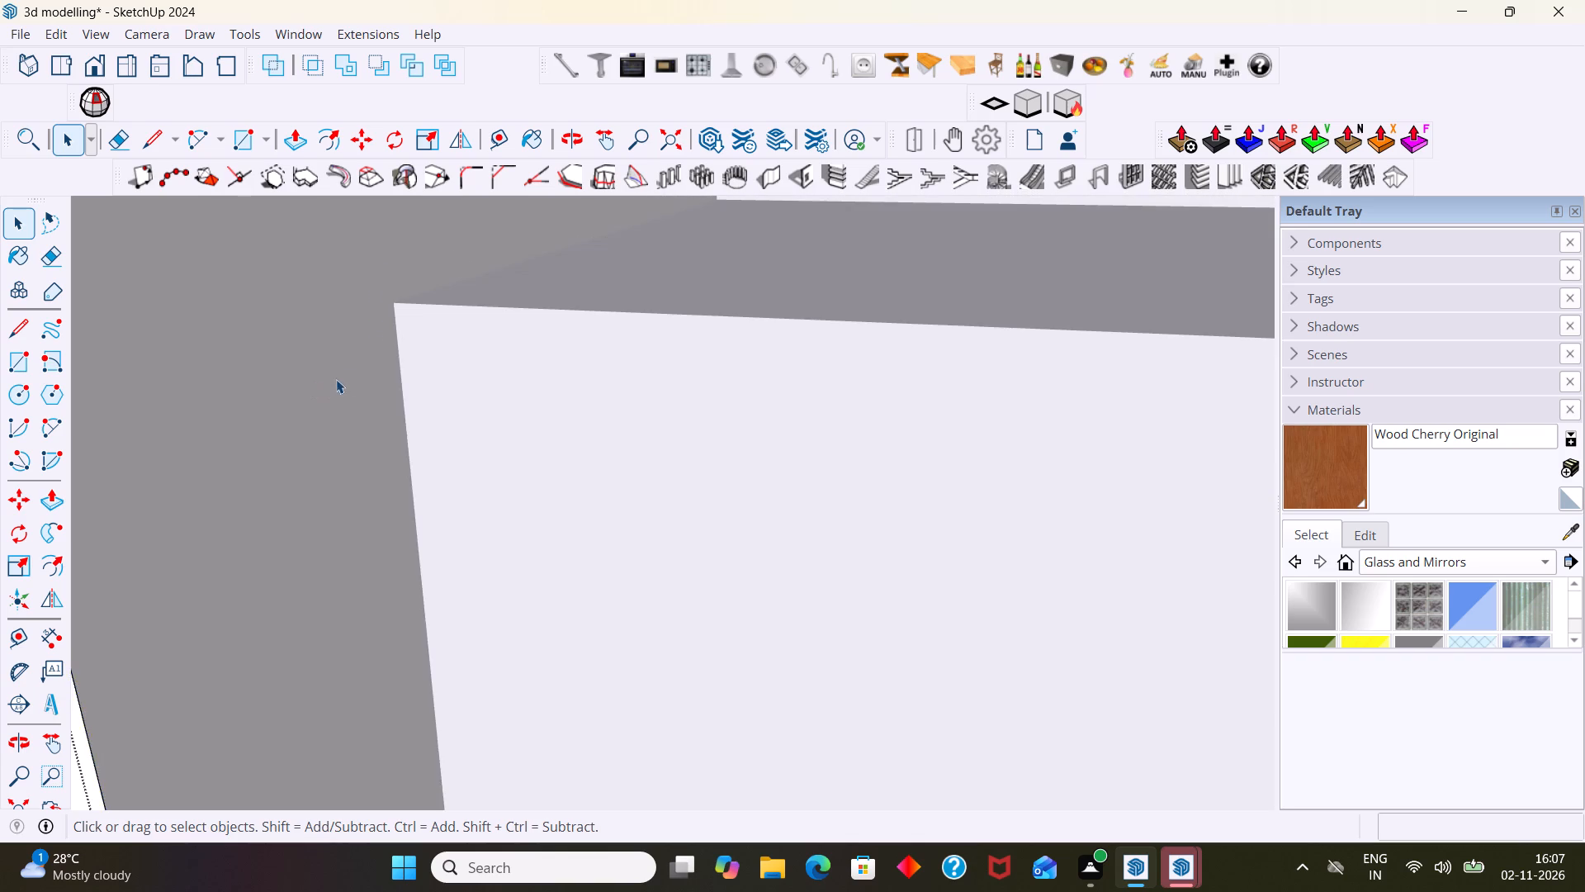
scroll(333, 372, down, 11)
middle_drag(315, 453, 312, 559)
scroll(320, 529, down, 3)
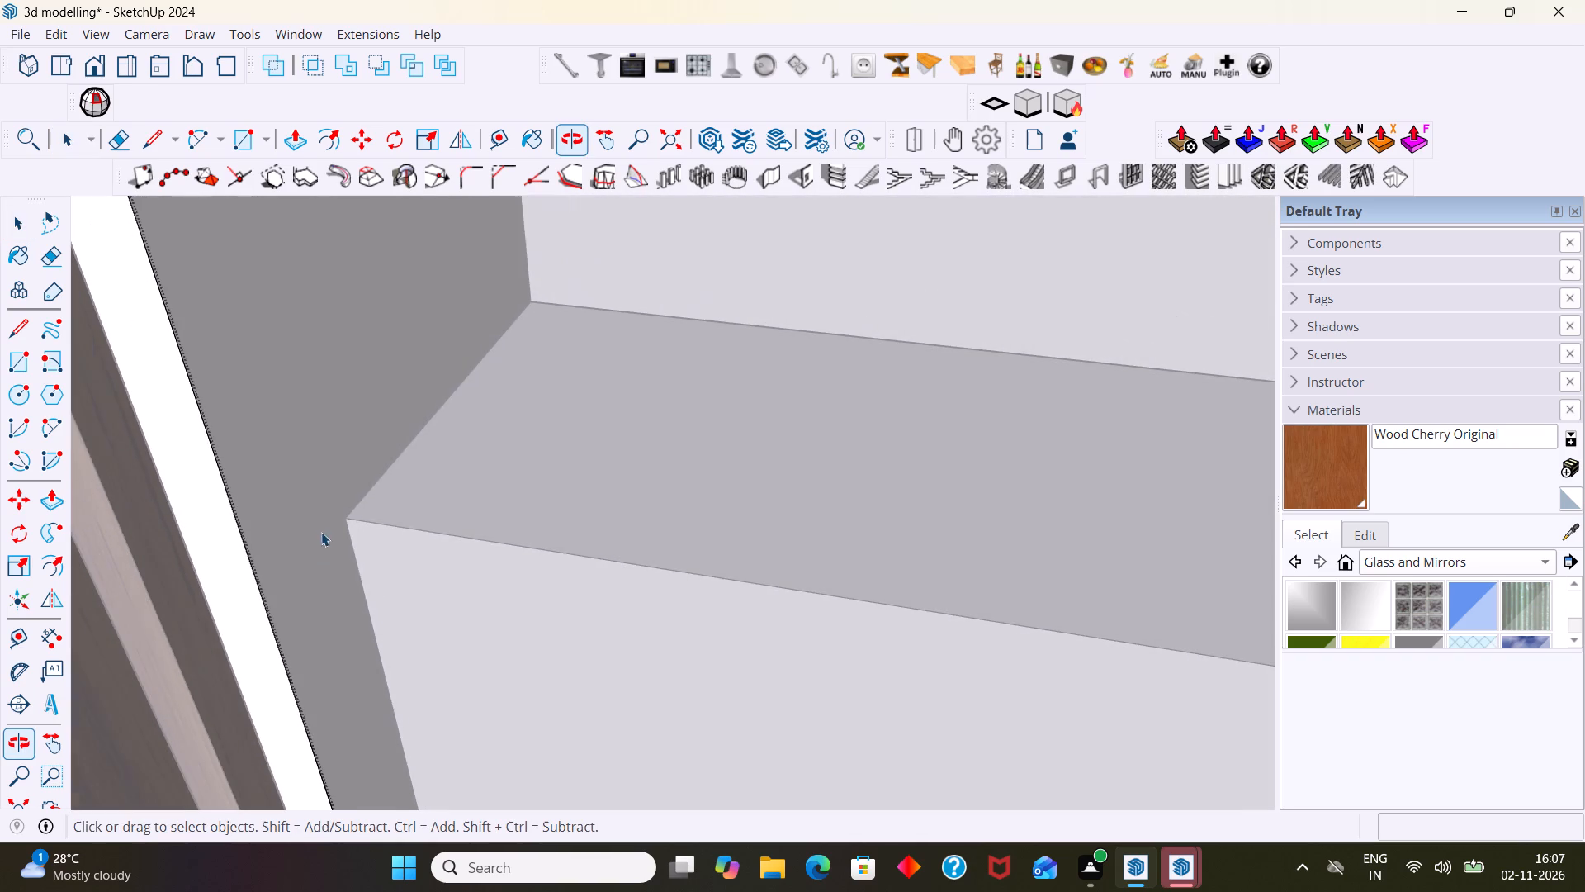
click(310, 527)
shift+middle_drag(348, 557, 321, 410)
scroll(303, 420, down, 4)
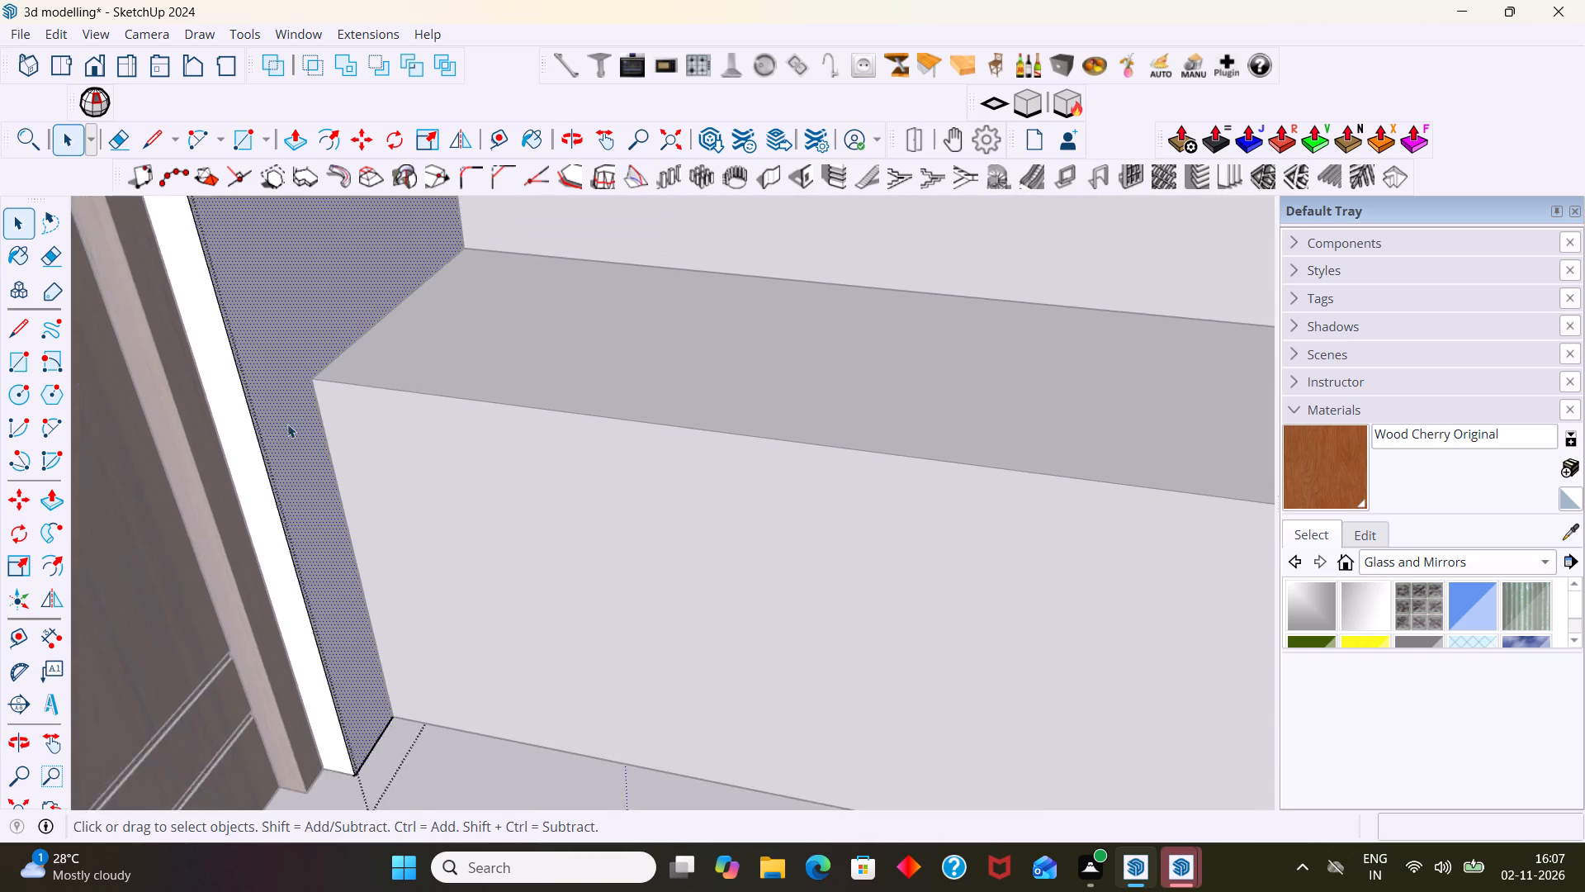
scroll(287, 424, down, 14)
click(26, 800)
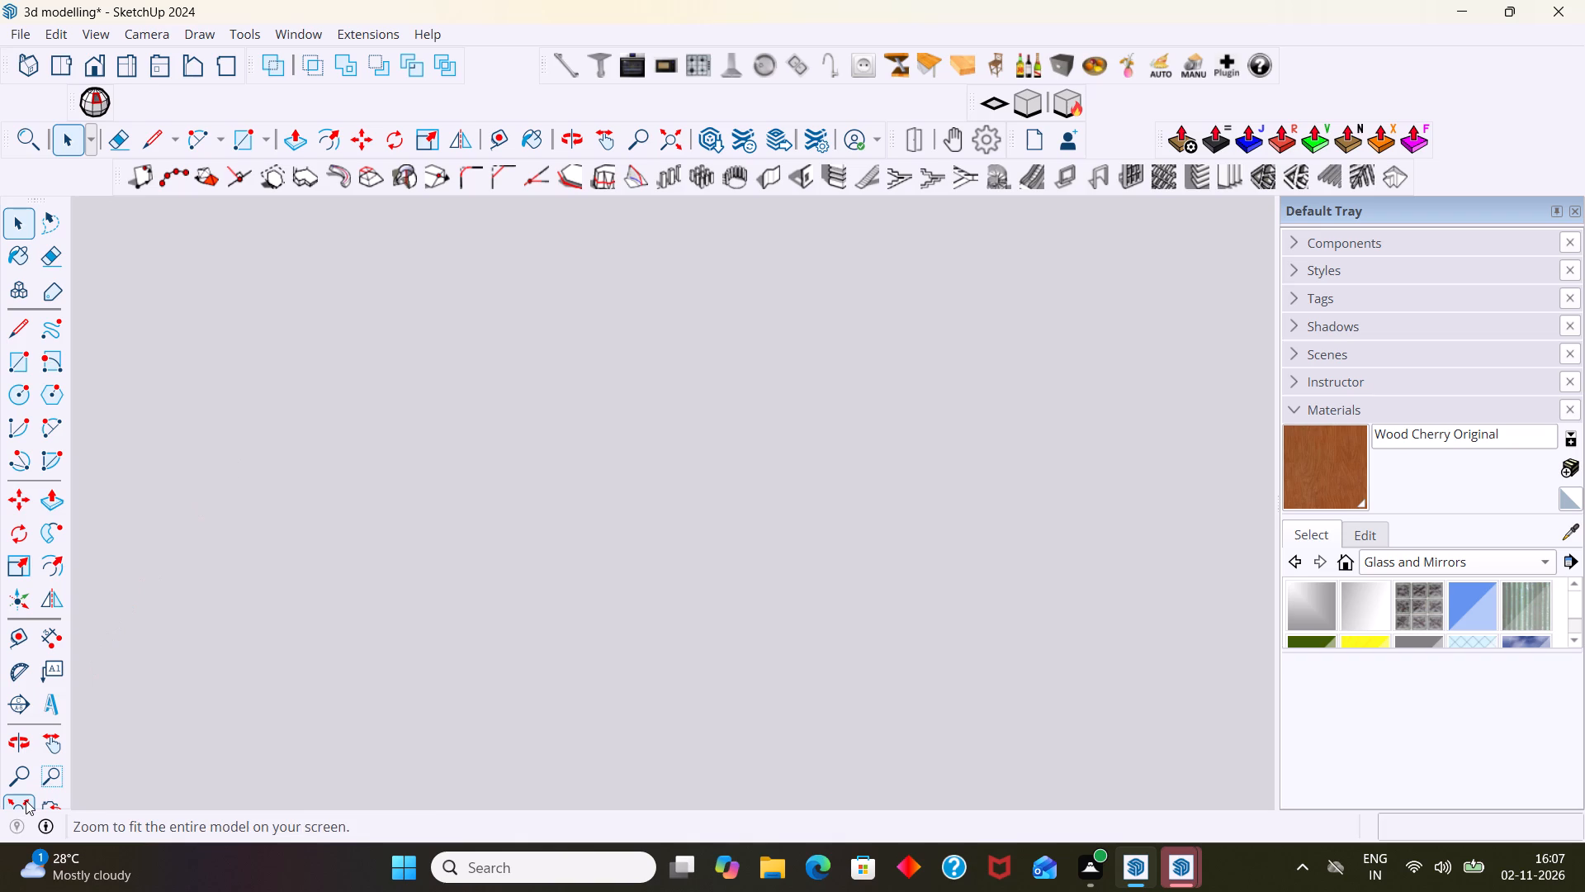
Examine the kitchen counter and the adjoining wall group beside the door, checking the extent of the wall's face.
click(971, 376)
scroll(647, 385, up, 3)
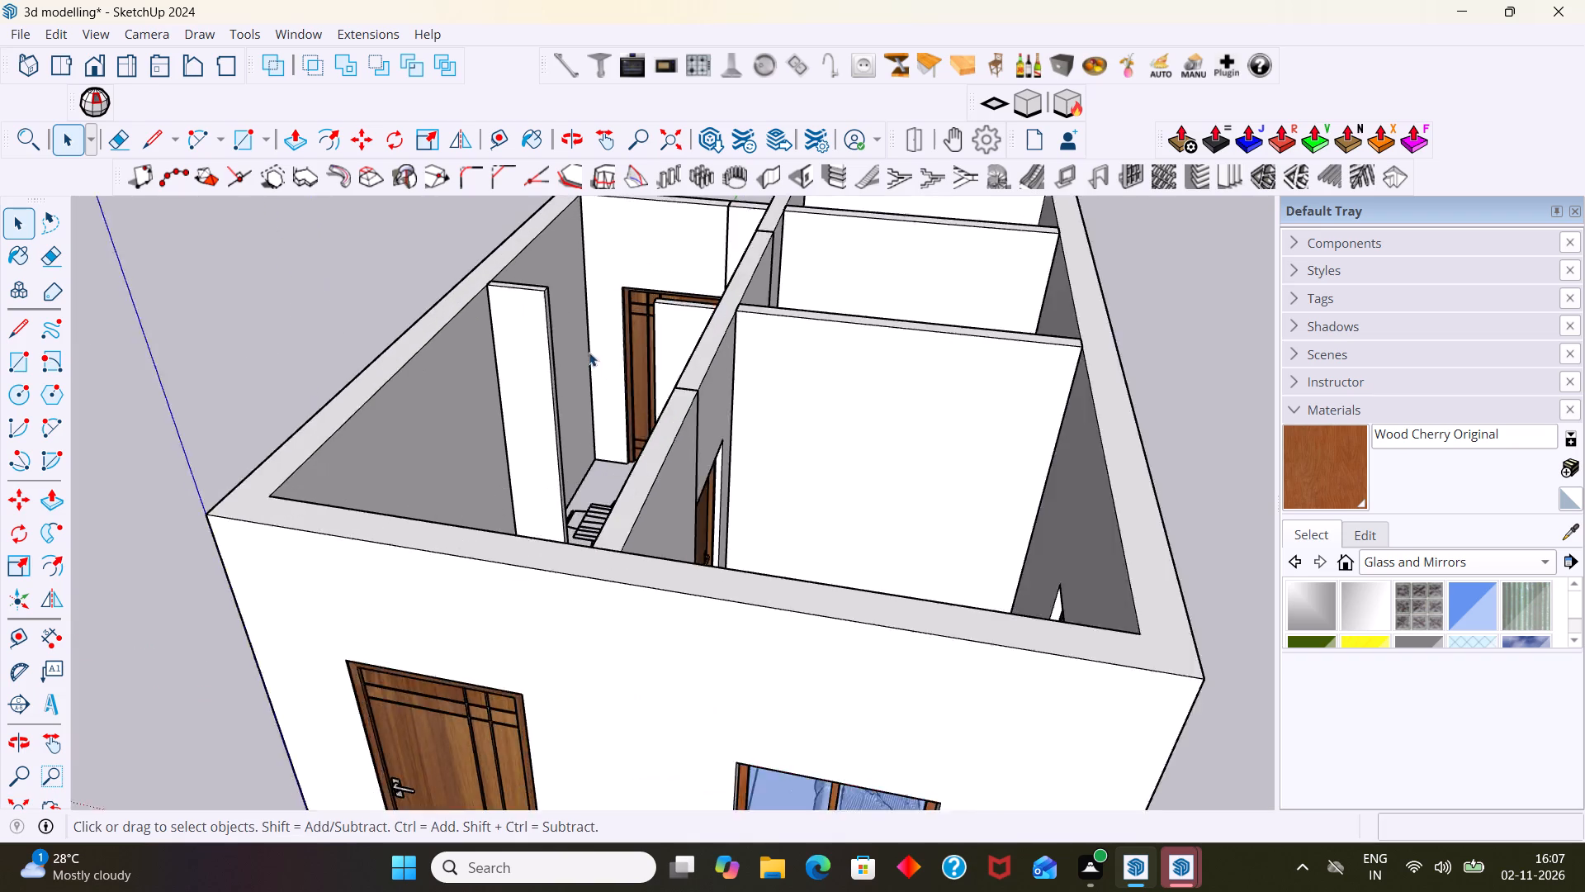
scroll(589, 352, up, 3)
shift+middle_drag(797, 427, 523, 392)
scroll(618, 419, down, 6)
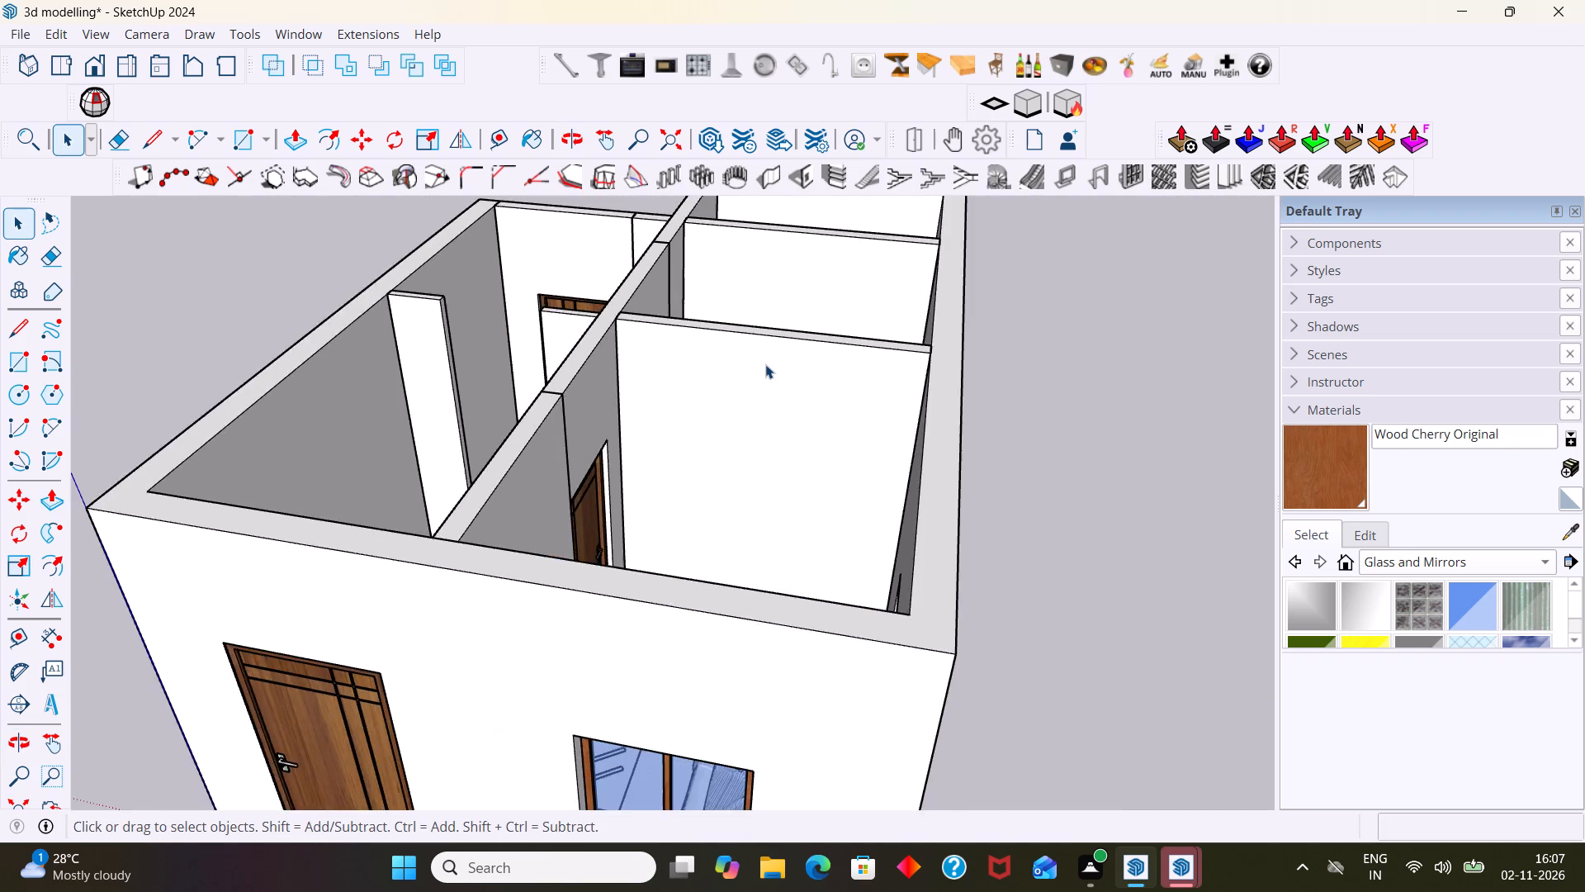
middle_drag(742, 377, 674, 653)
scroll(712, 385, up, 3)
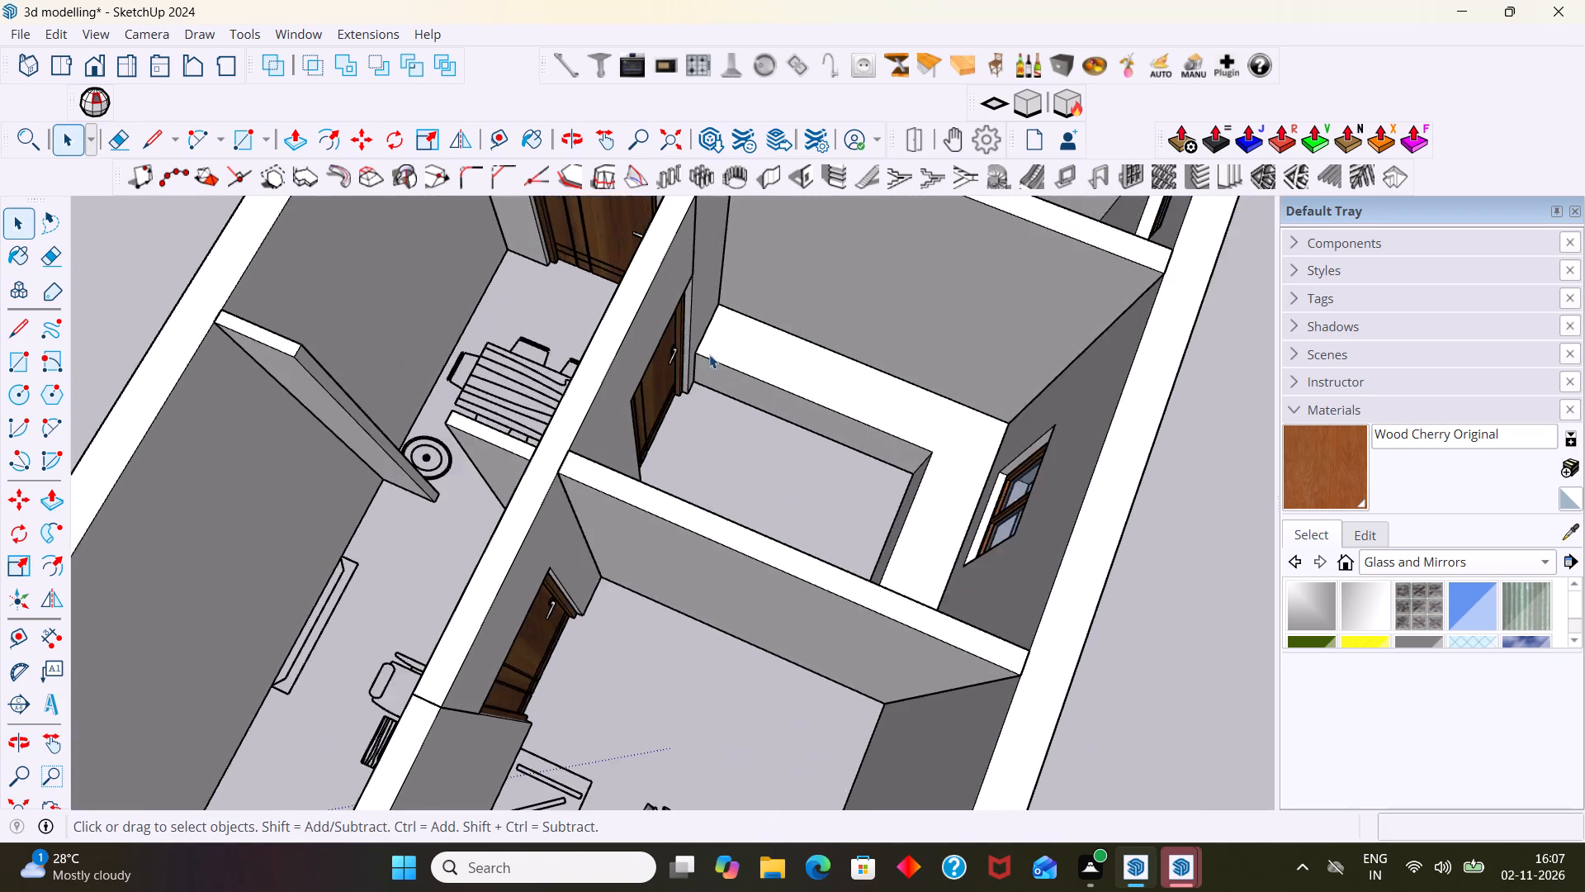
scroll(709, 354, up, 5)
shift+middle_drag(715, 361, 435, 472)
scroll(518, 498, down, 1)
middle_drag(537, 524, 783, 359)
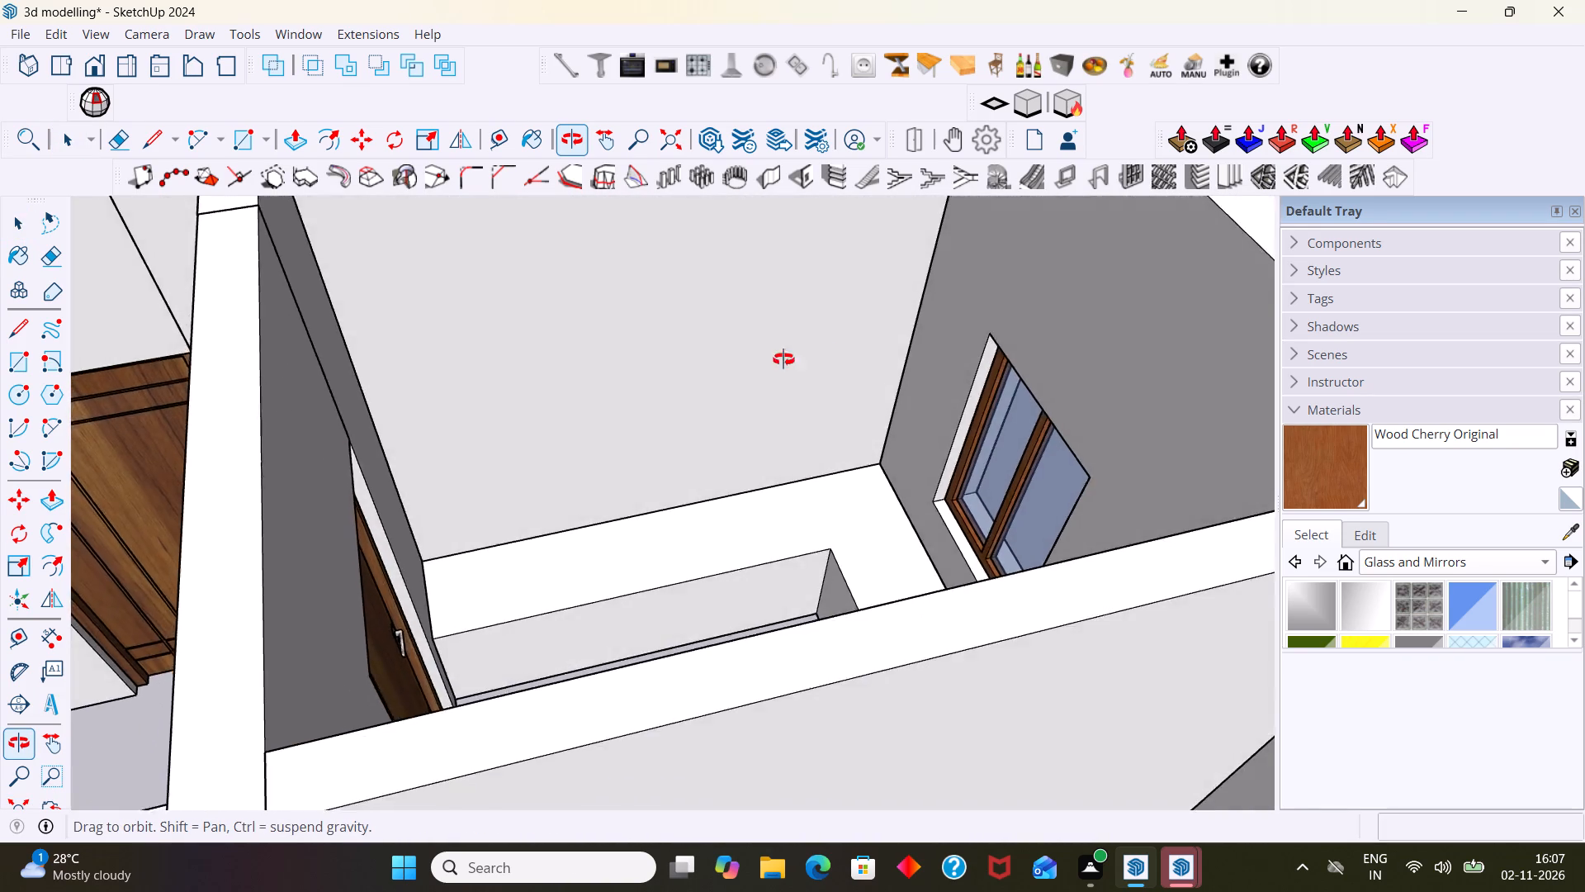
middle_drag(783, 359, 497, 347)
scroll(347, 339, up, 3)
click(458, 307)
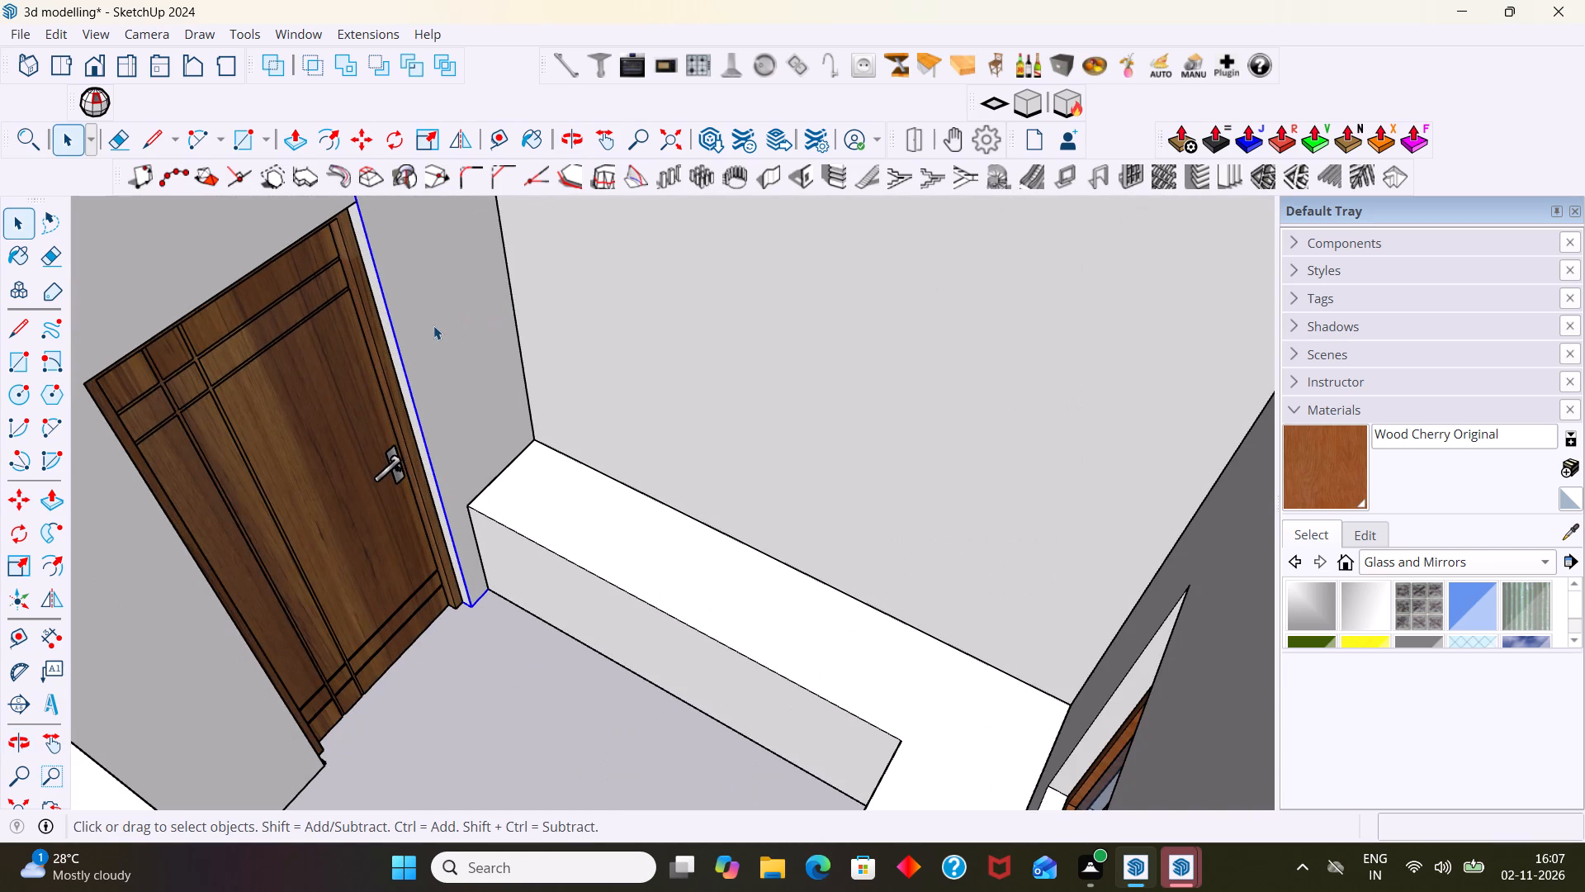
double_click(430, 326)
click(434, 326)
scroll(435, 326, up, 2)
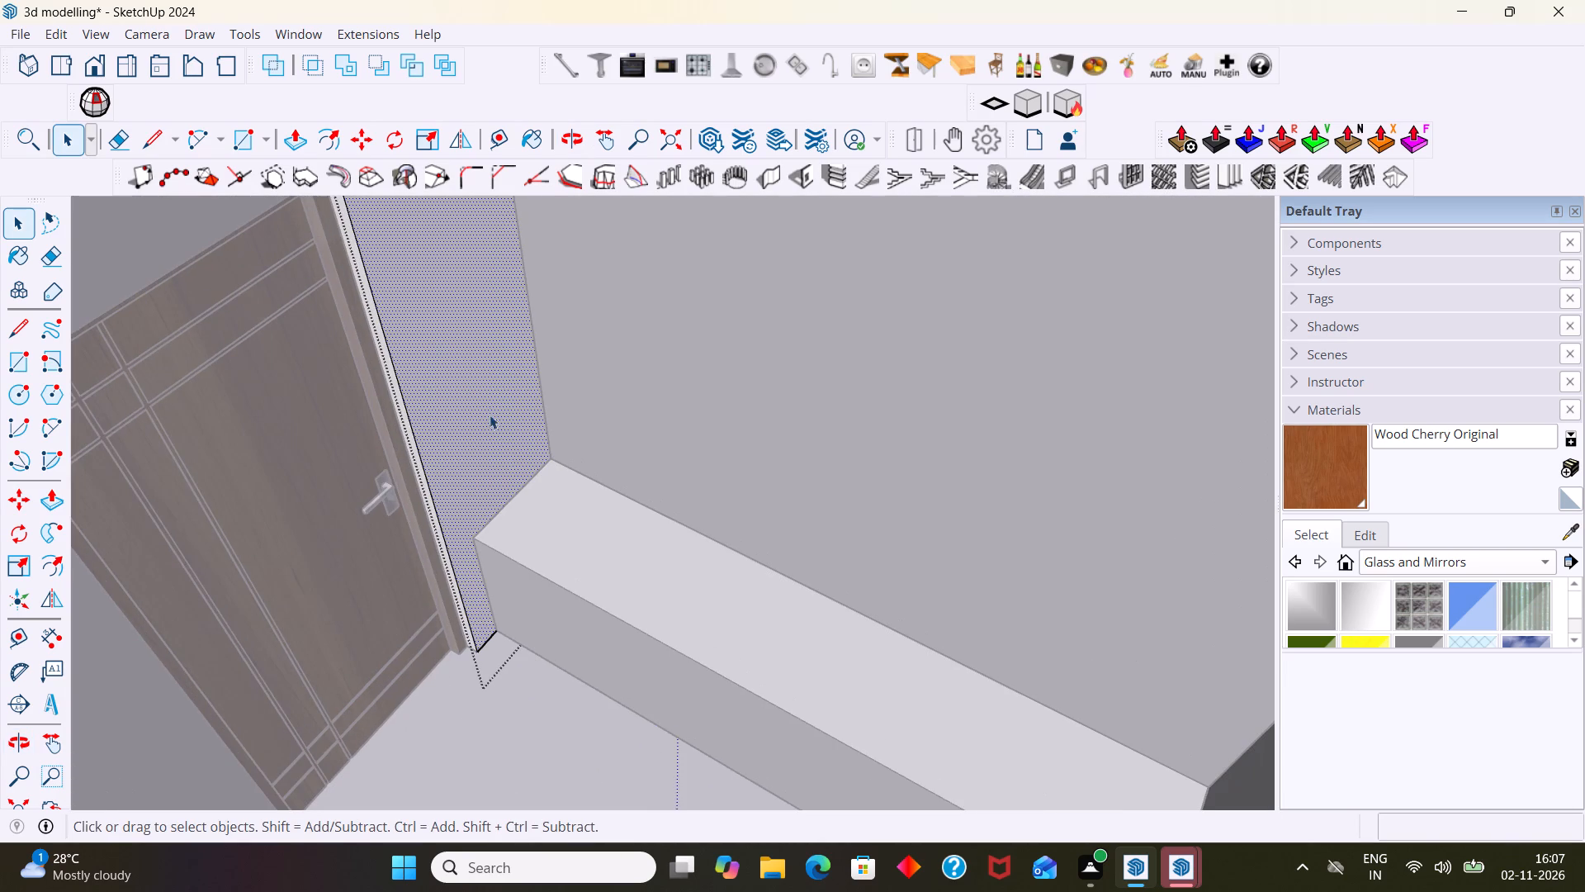
scroll(484, 486, down, 4)
click(502, 561)
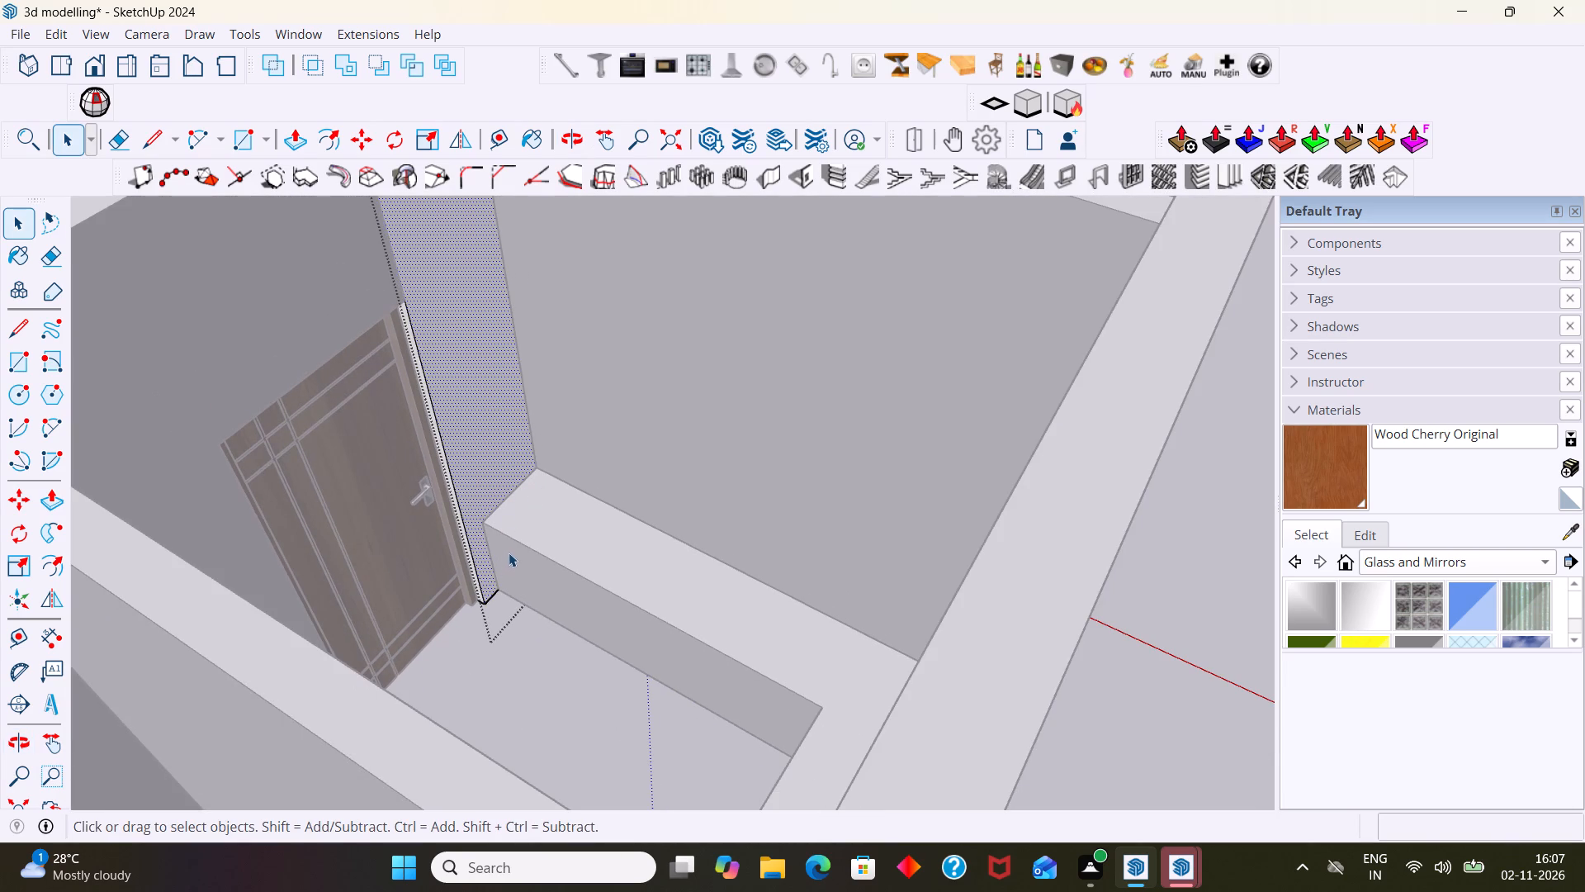
scroll(509, 548, down, 4)
middle_drag(509, 548, 577, 526)
scroll(575, 526, down, 1)
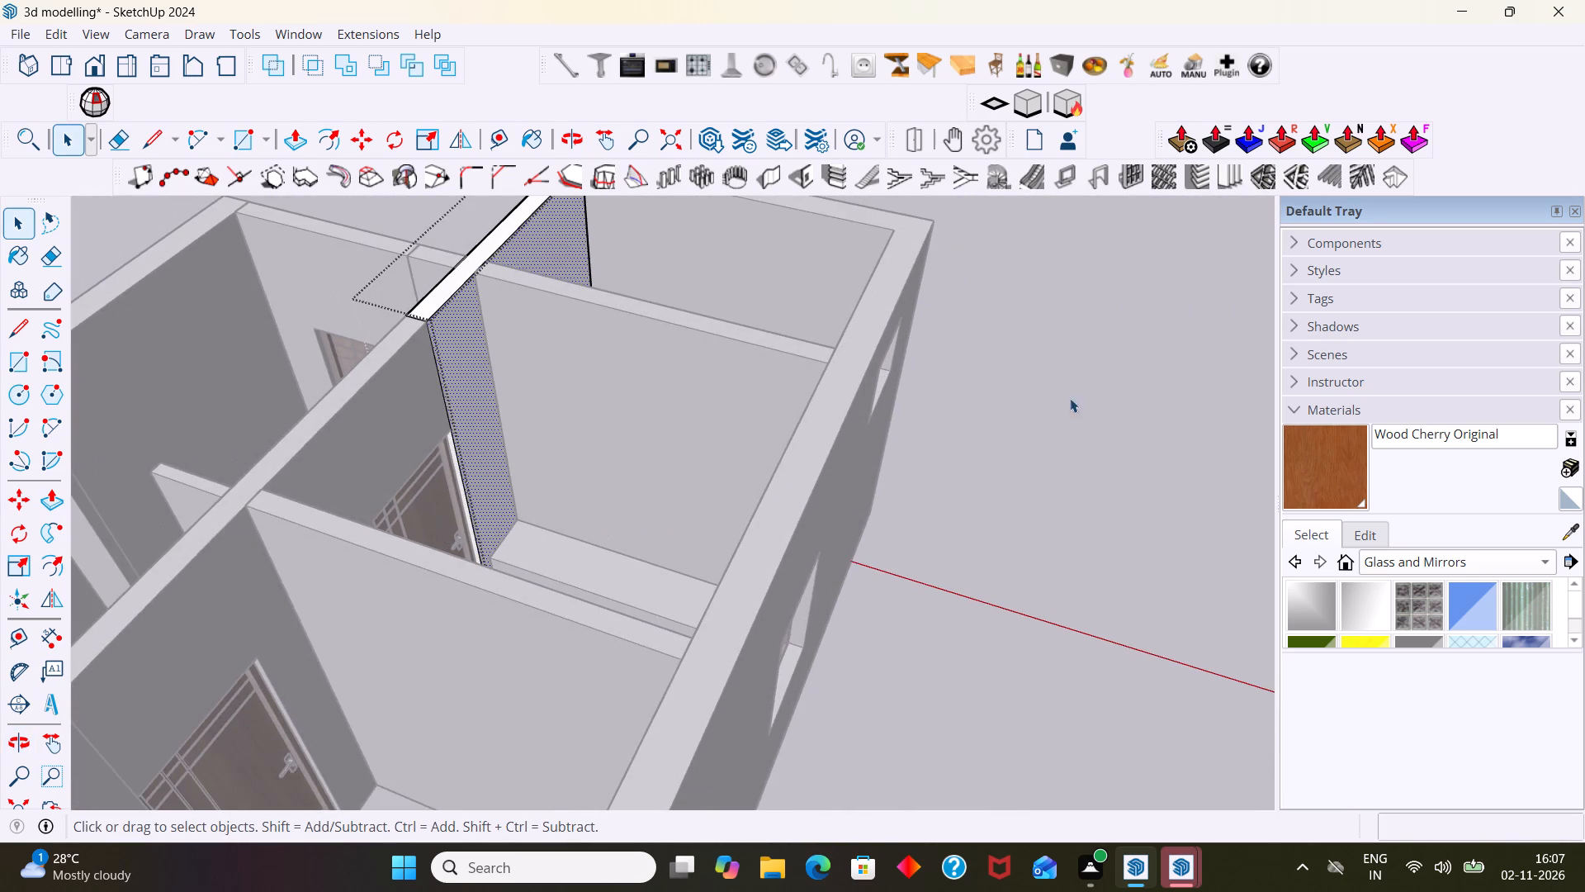
click(1109, 378)
Isolate the L-shaped kitchen counter group so the rest of the house is hidden.
scroll(502, 579, up, 6)
middle_drag(555, 553, 820, 573)
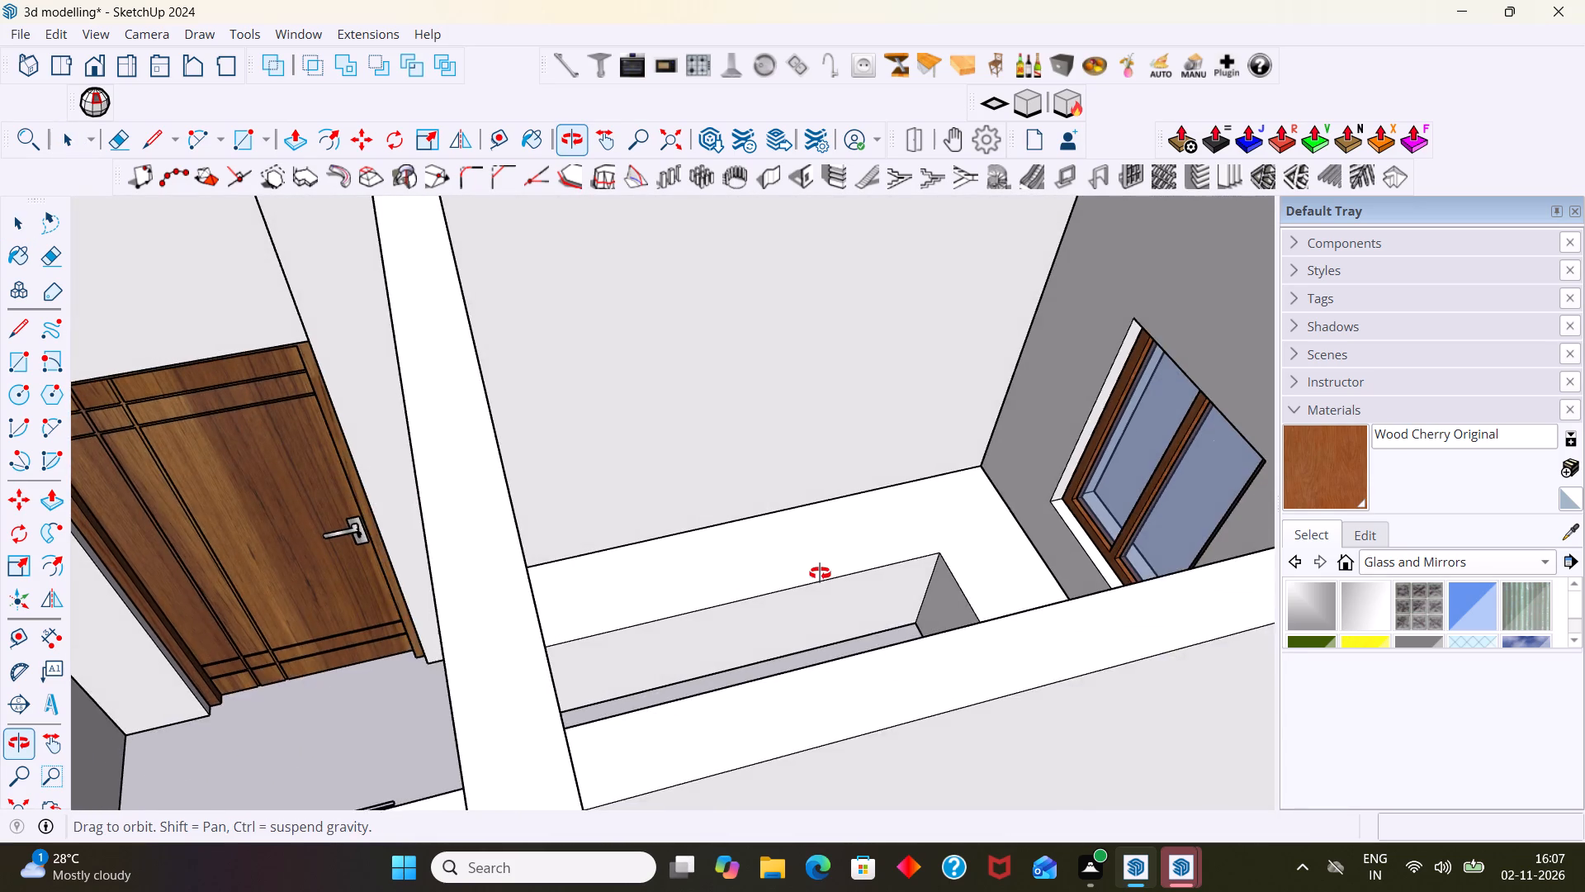
middle_drag(820, 573, 795, 582)
scroll(621, 610, up, 4)
middle_drag(548, 641, 427, 601)
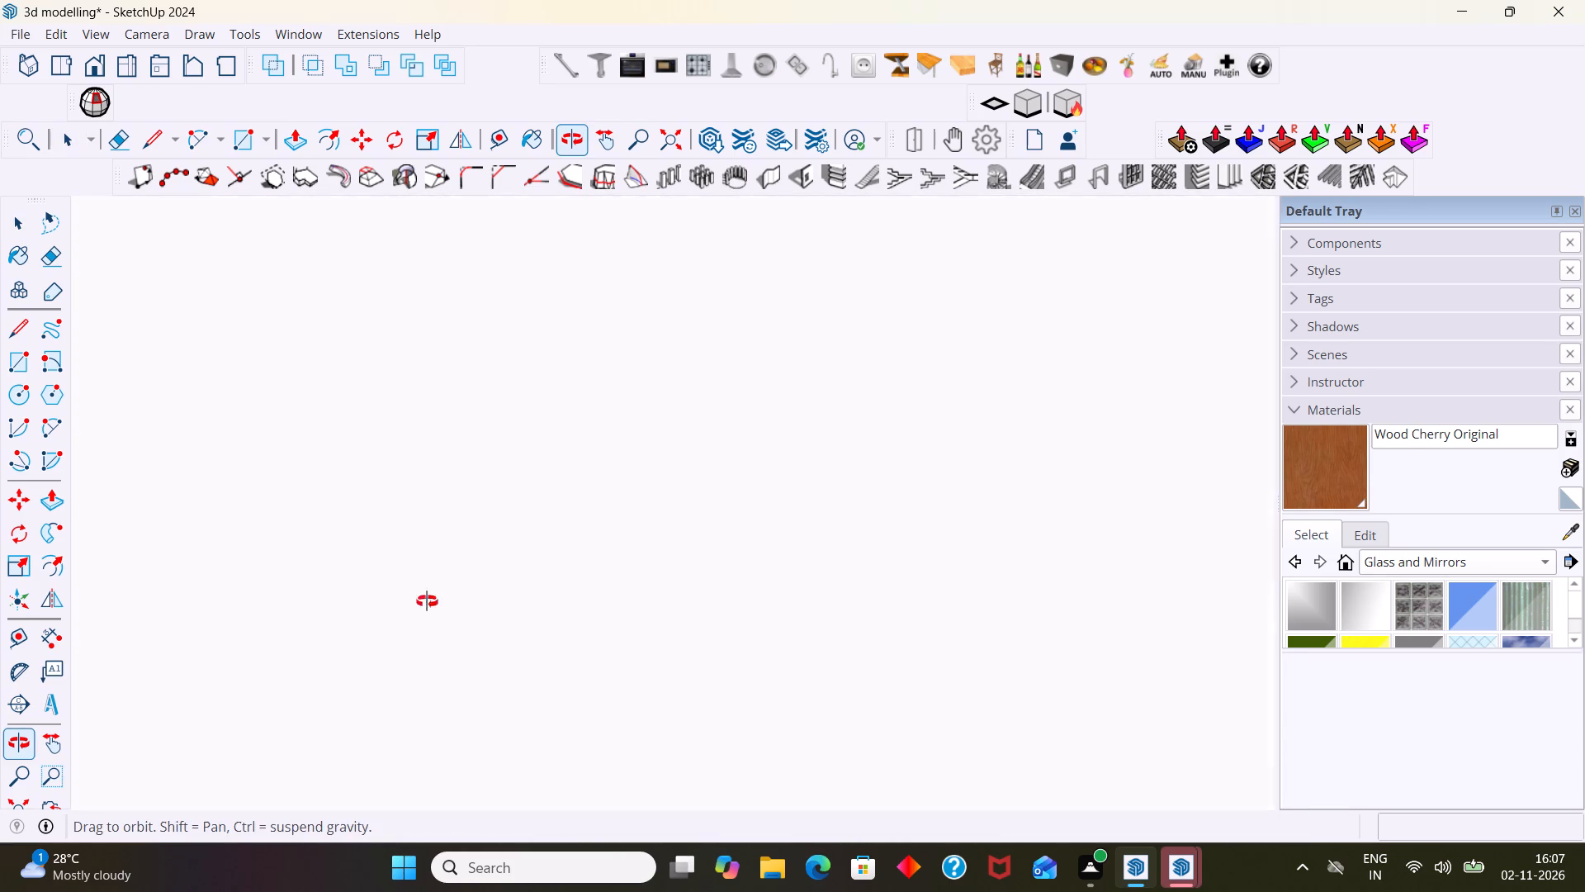
middle_drag(427, 601, 444, 643)
scroll(480, 615, up, 1)
scroll(480, 615, down, 3)
scroll(447, 627, up, 5)
click(509, 582)
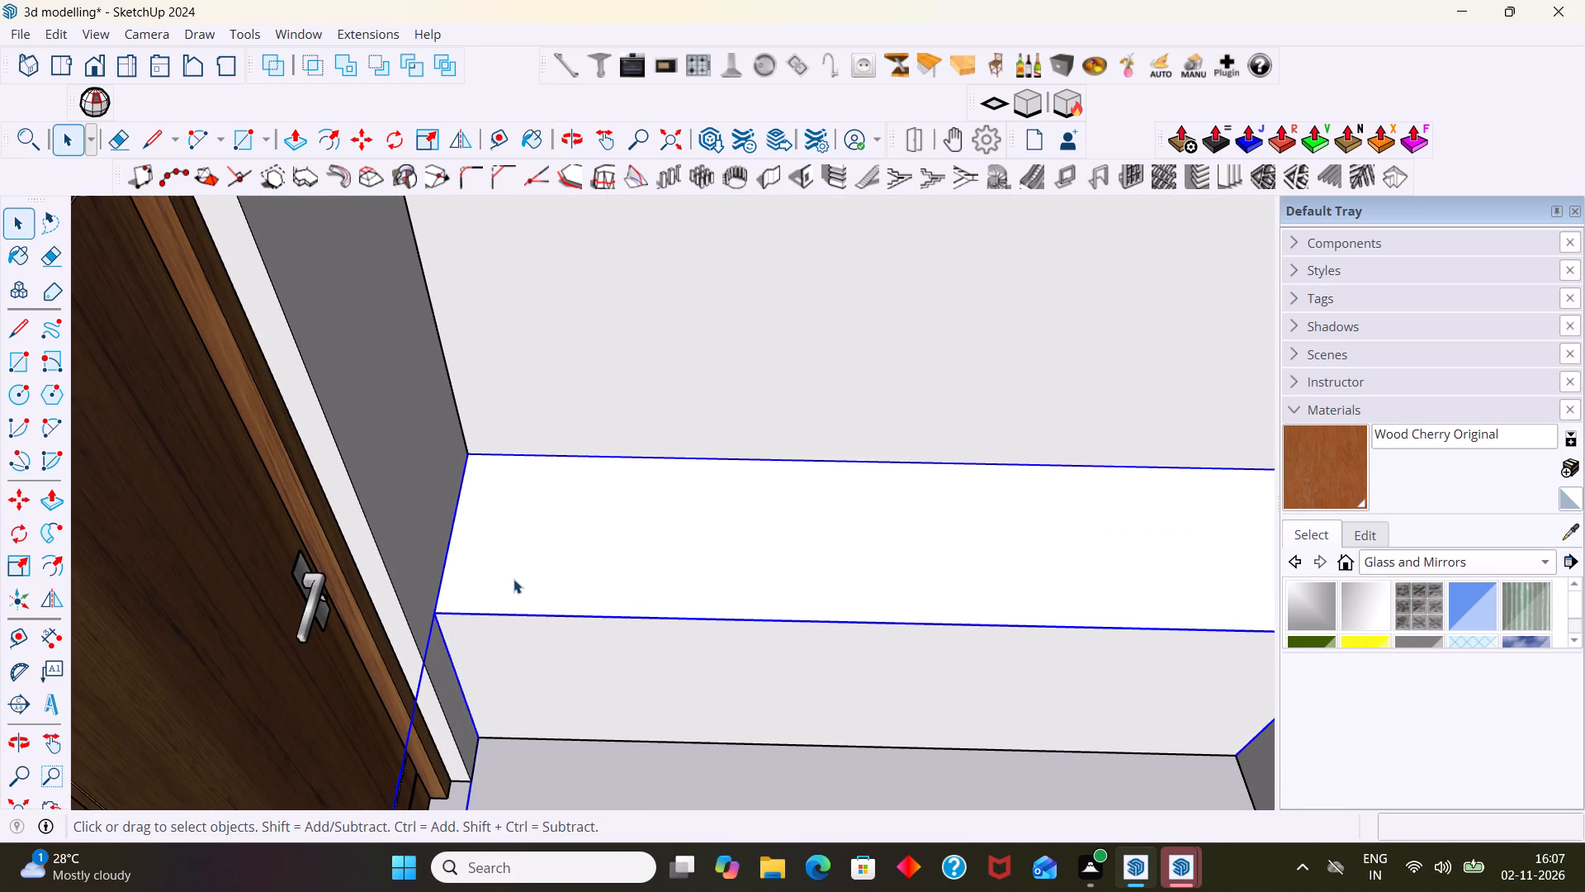
right_click(513, 579)
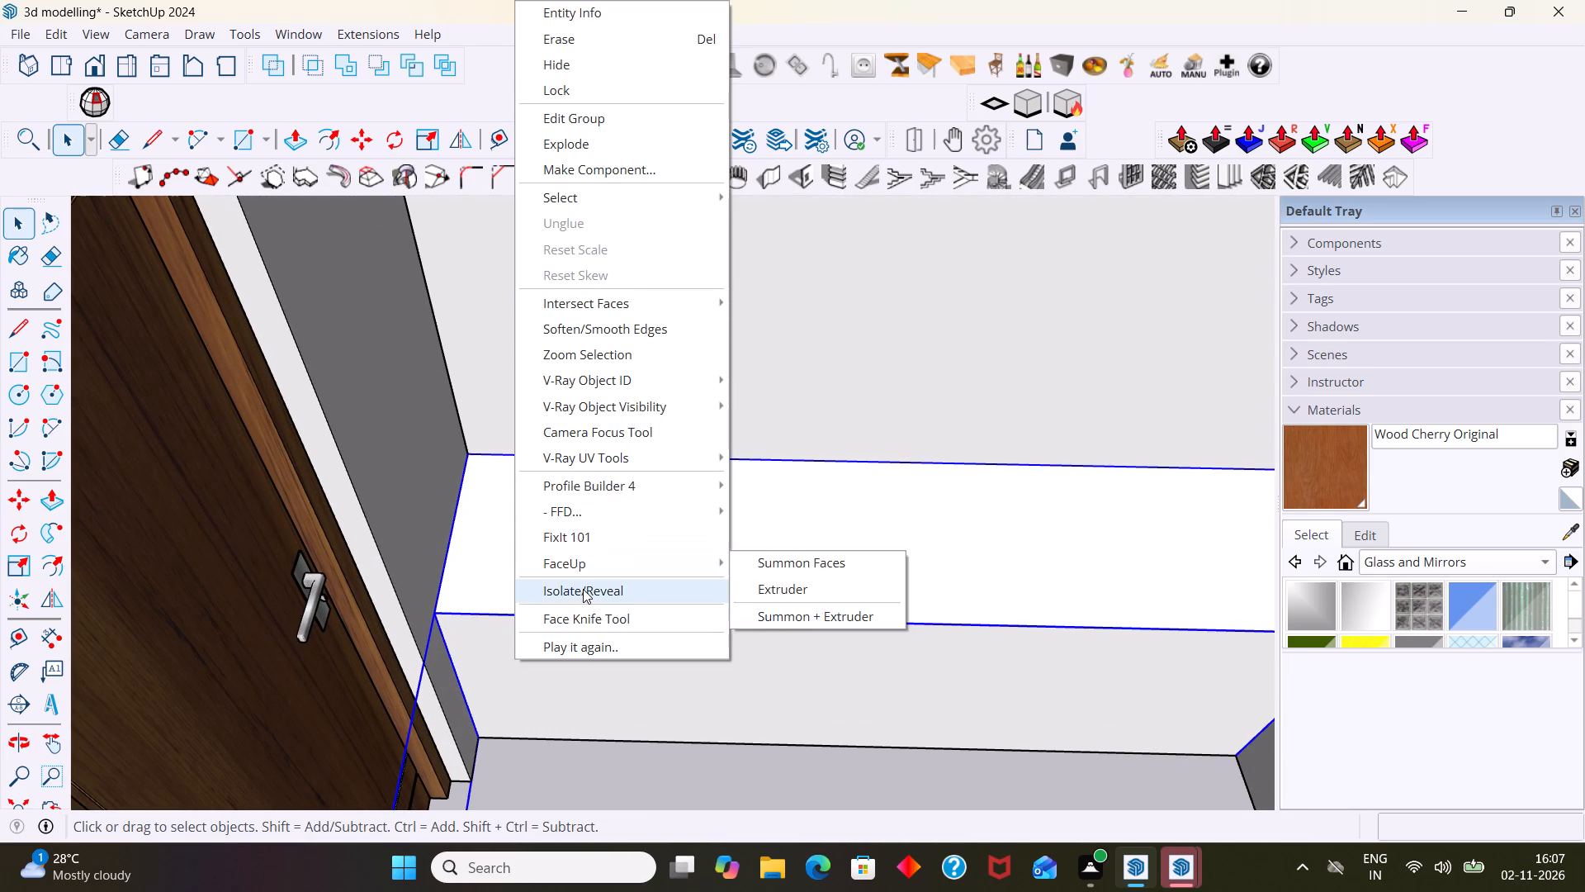
click(584, 589)
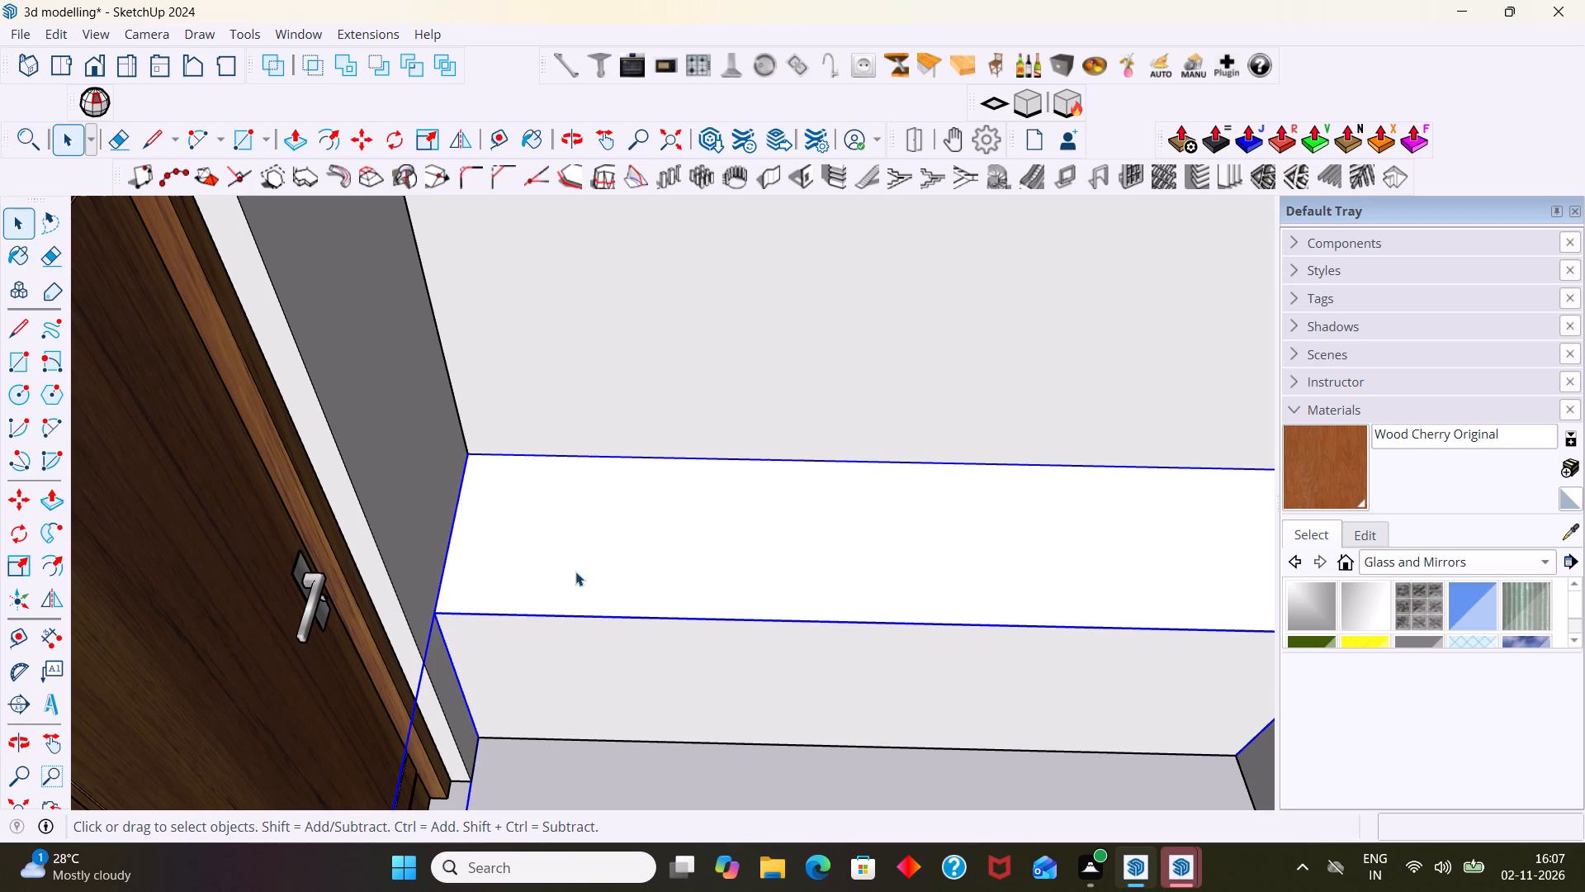
scroll(600, 563, down, 11)
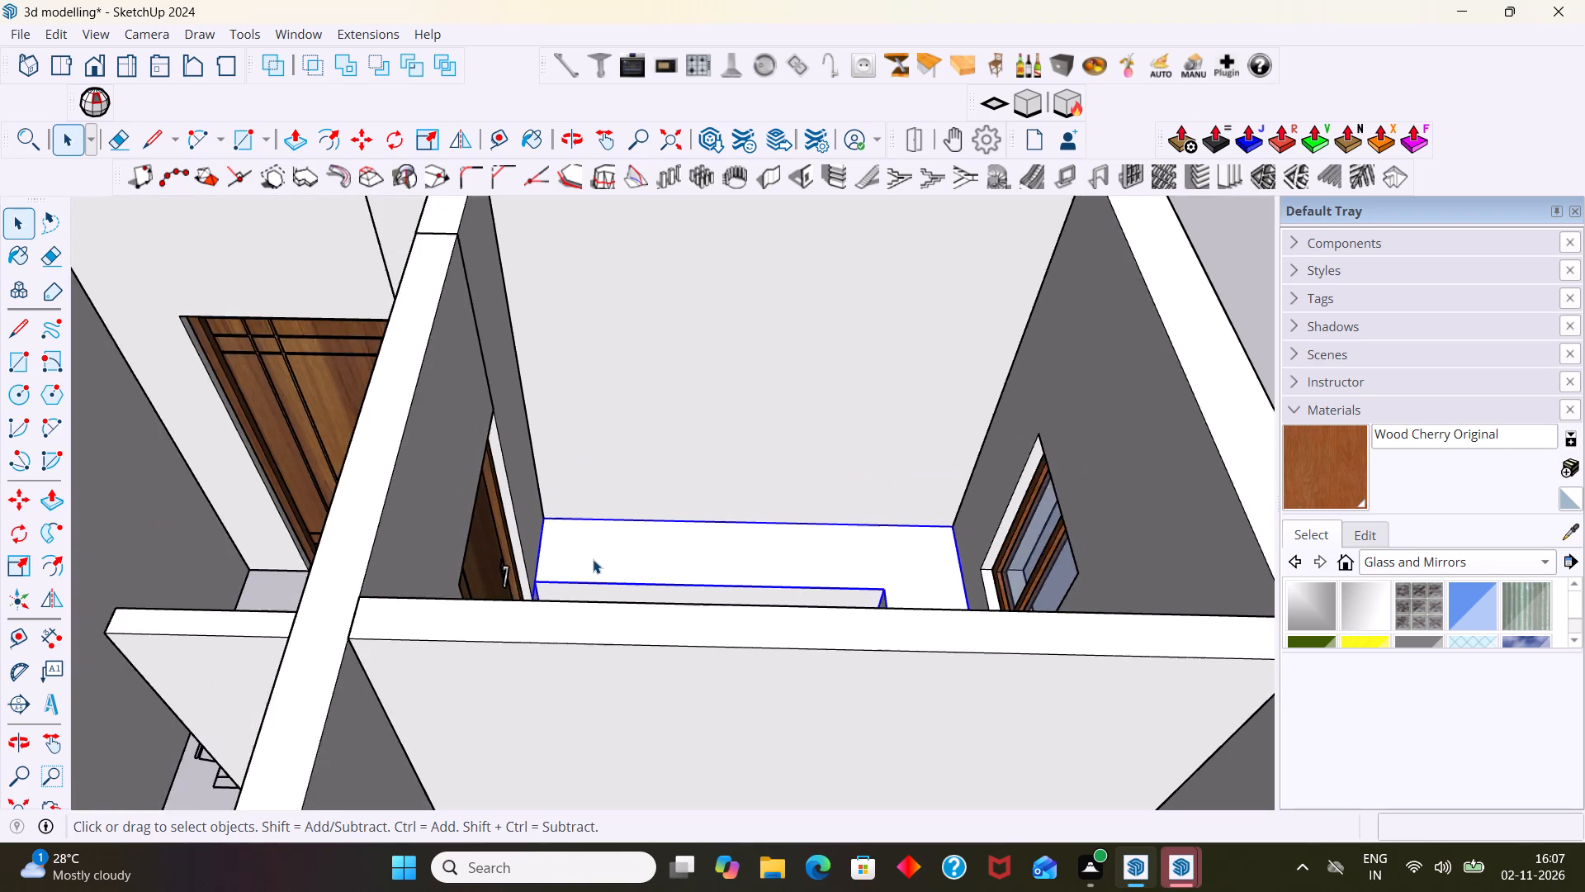
right_click(745, 547)
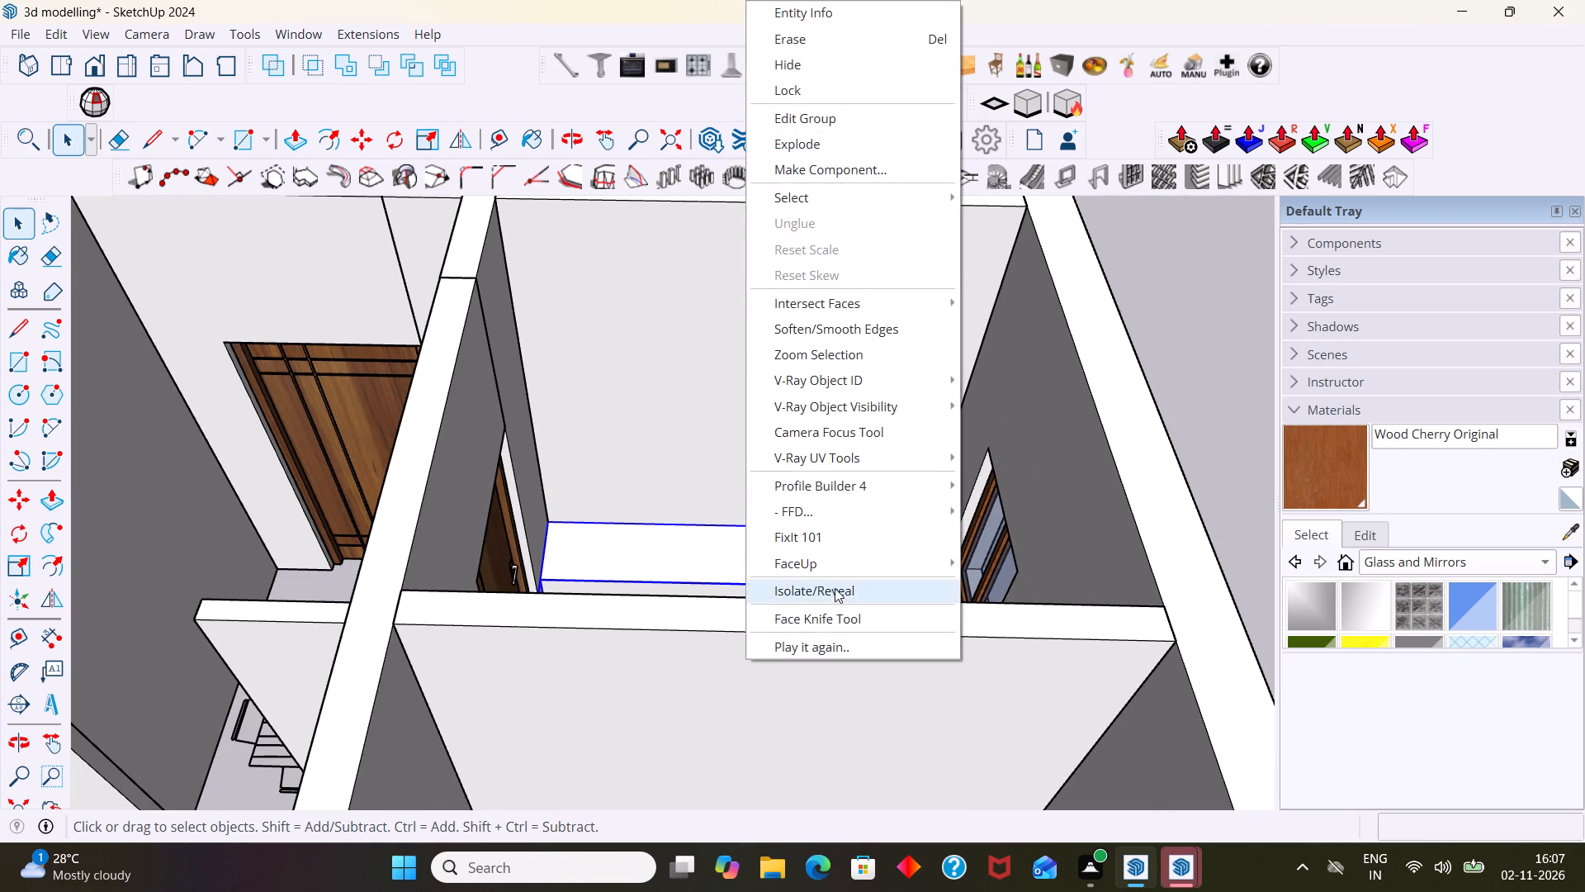
click(835, 588)
scroll(688, 584, up, 2)
click(740, 437)
Draw an outward-bulging half-circle arc spanning 1" from the counter's front top corner down its vertical end edge.
middle_drag(614, 631, 794, 580)
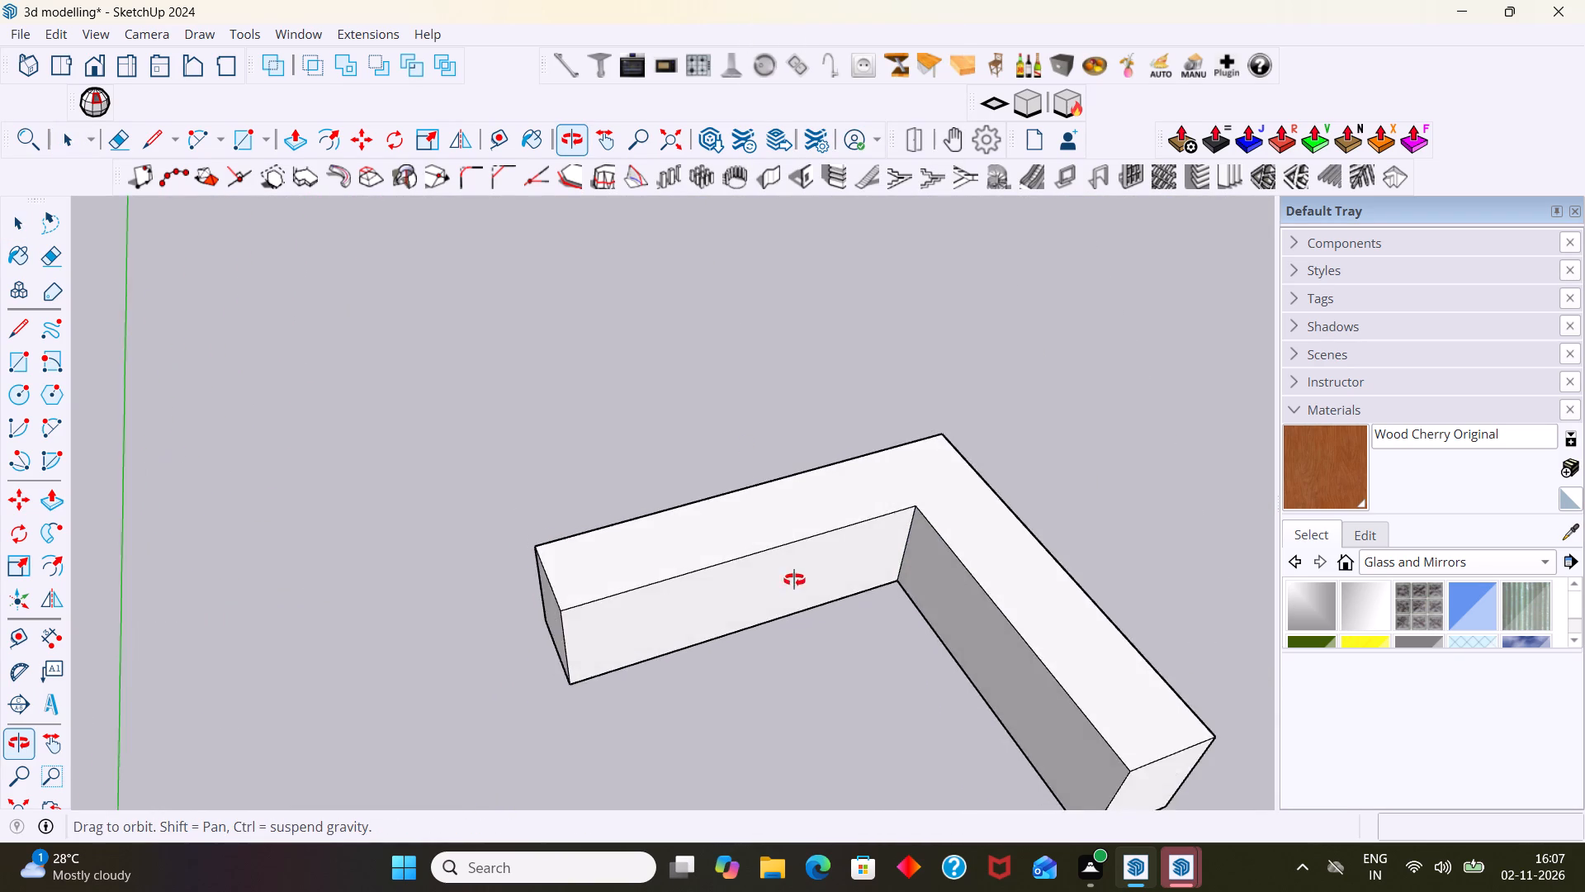
middle_drag(794, 580, 764, 585)
scroll(562, 646, up, 5)
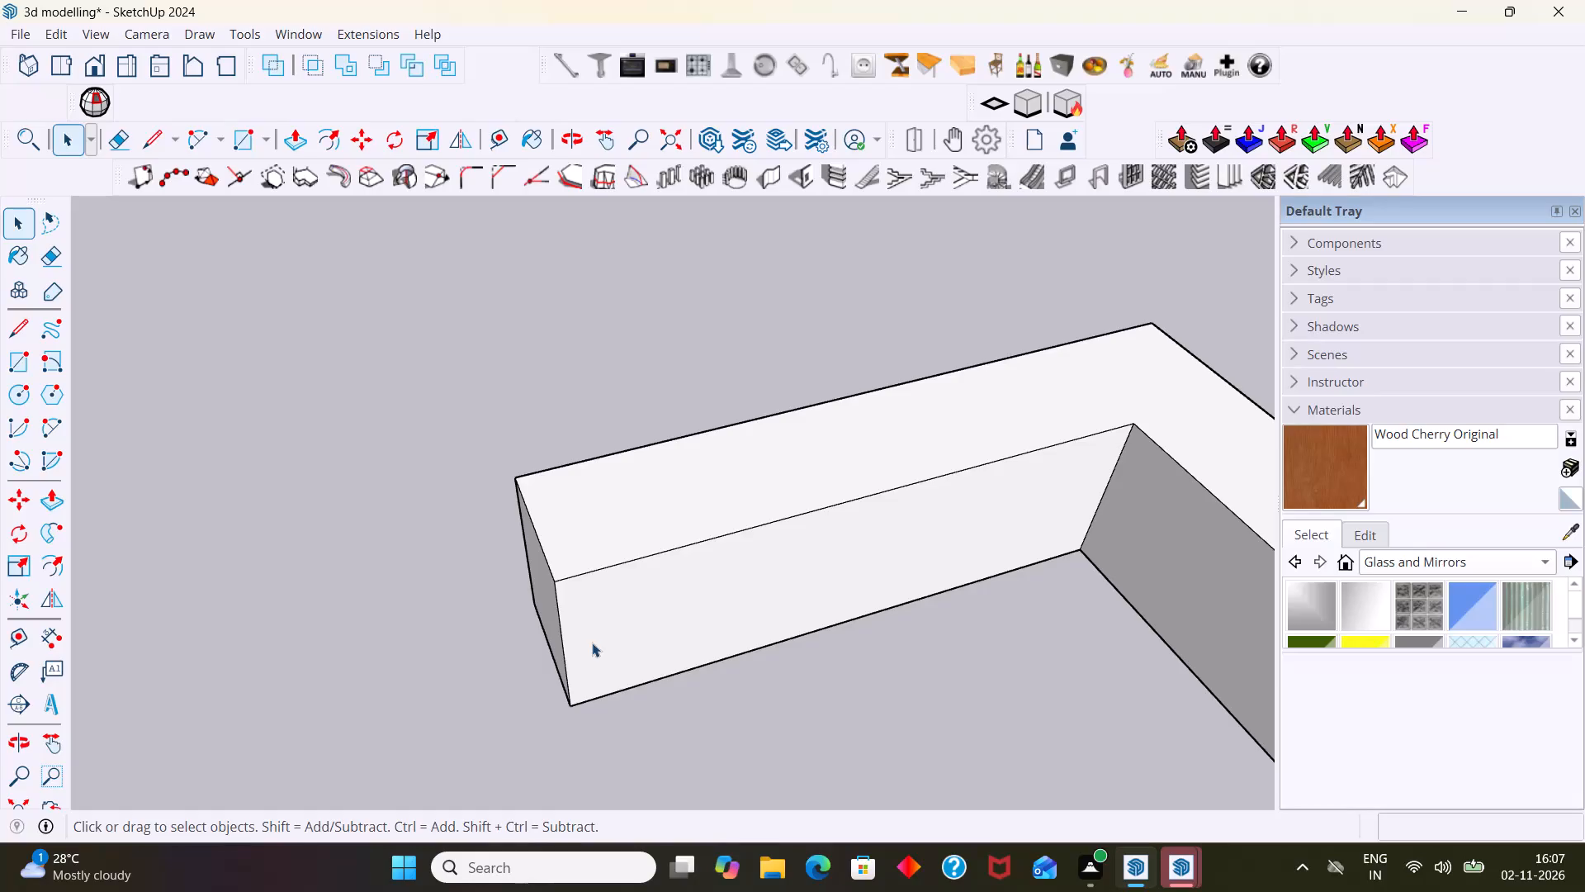
key(a)
middle_drag(593, 643, 313, 512)
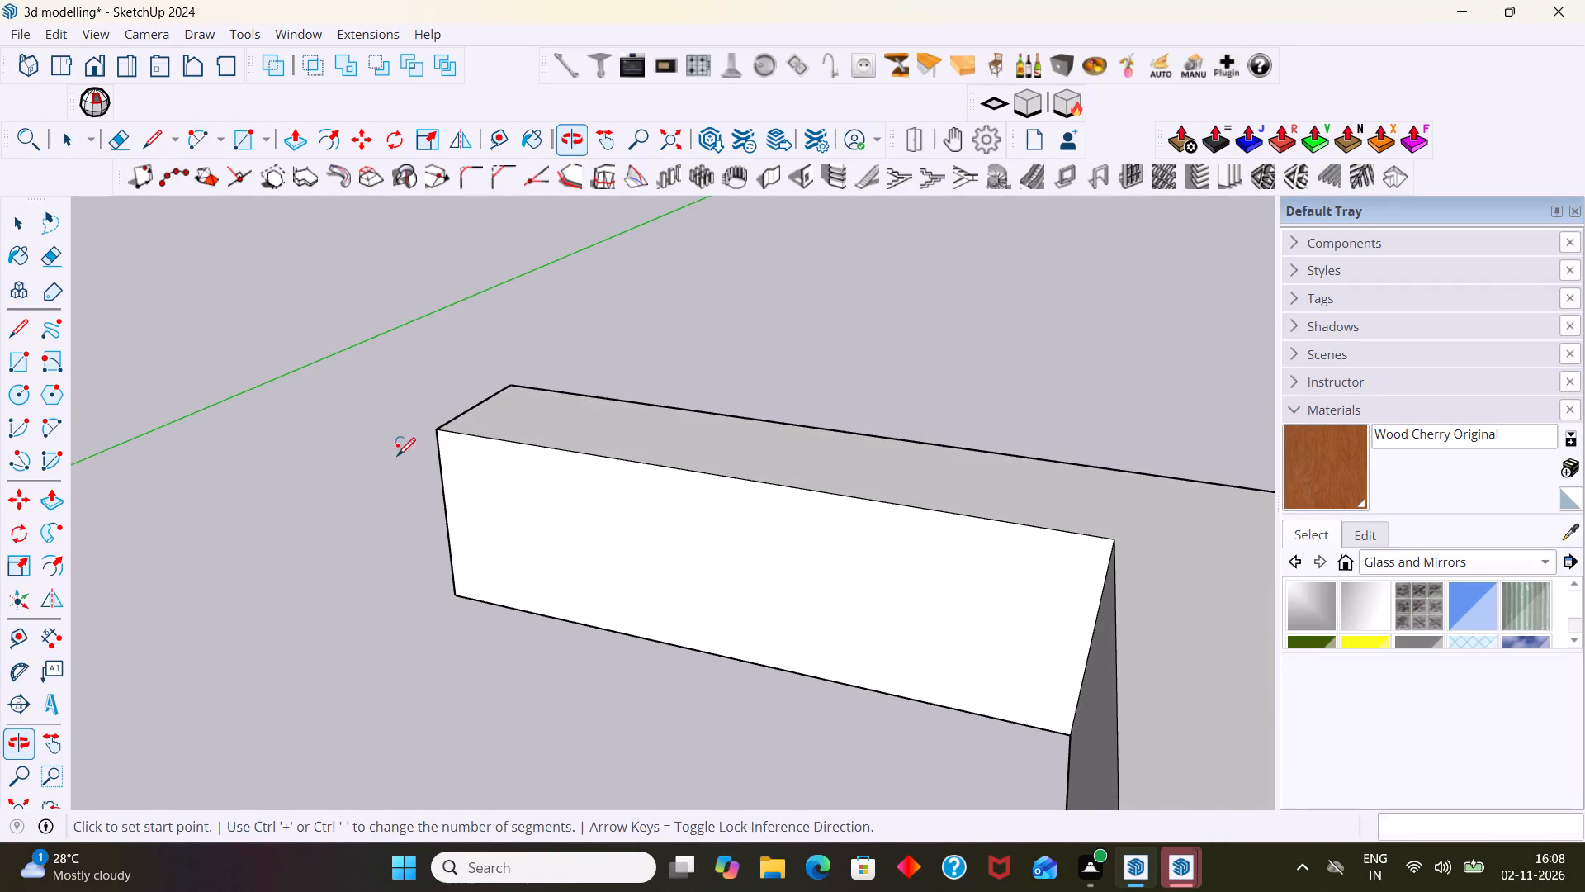
scroll(423, 434, up, 3)
click(444, 429)
scroll(452, 451, up, 5)
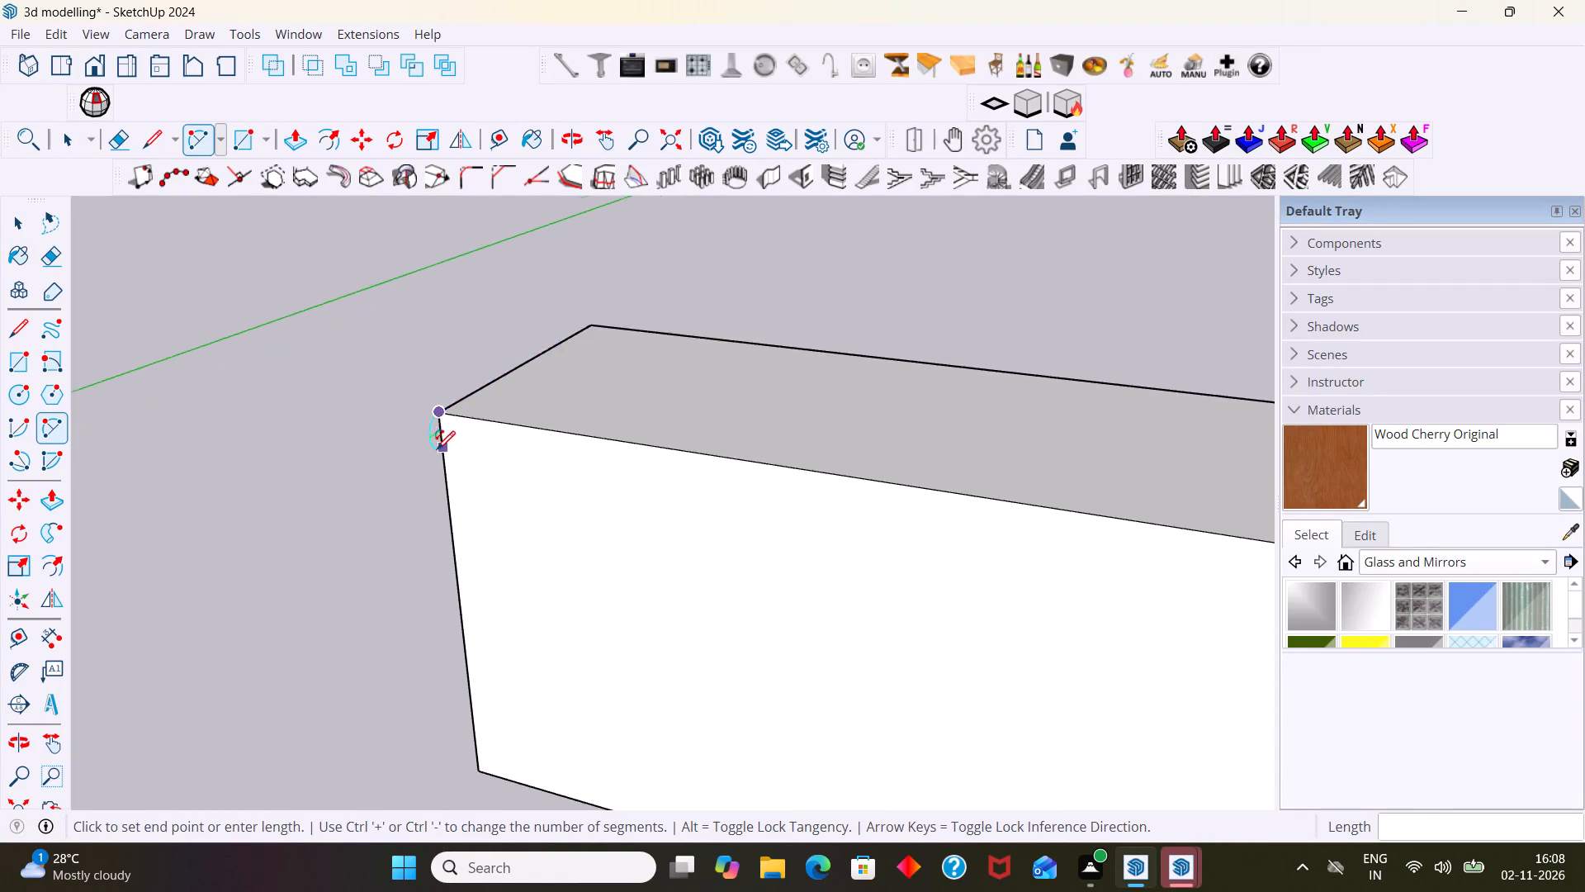
scroll(437, 449, up, 7)
scroll(441, 453, down, 5)
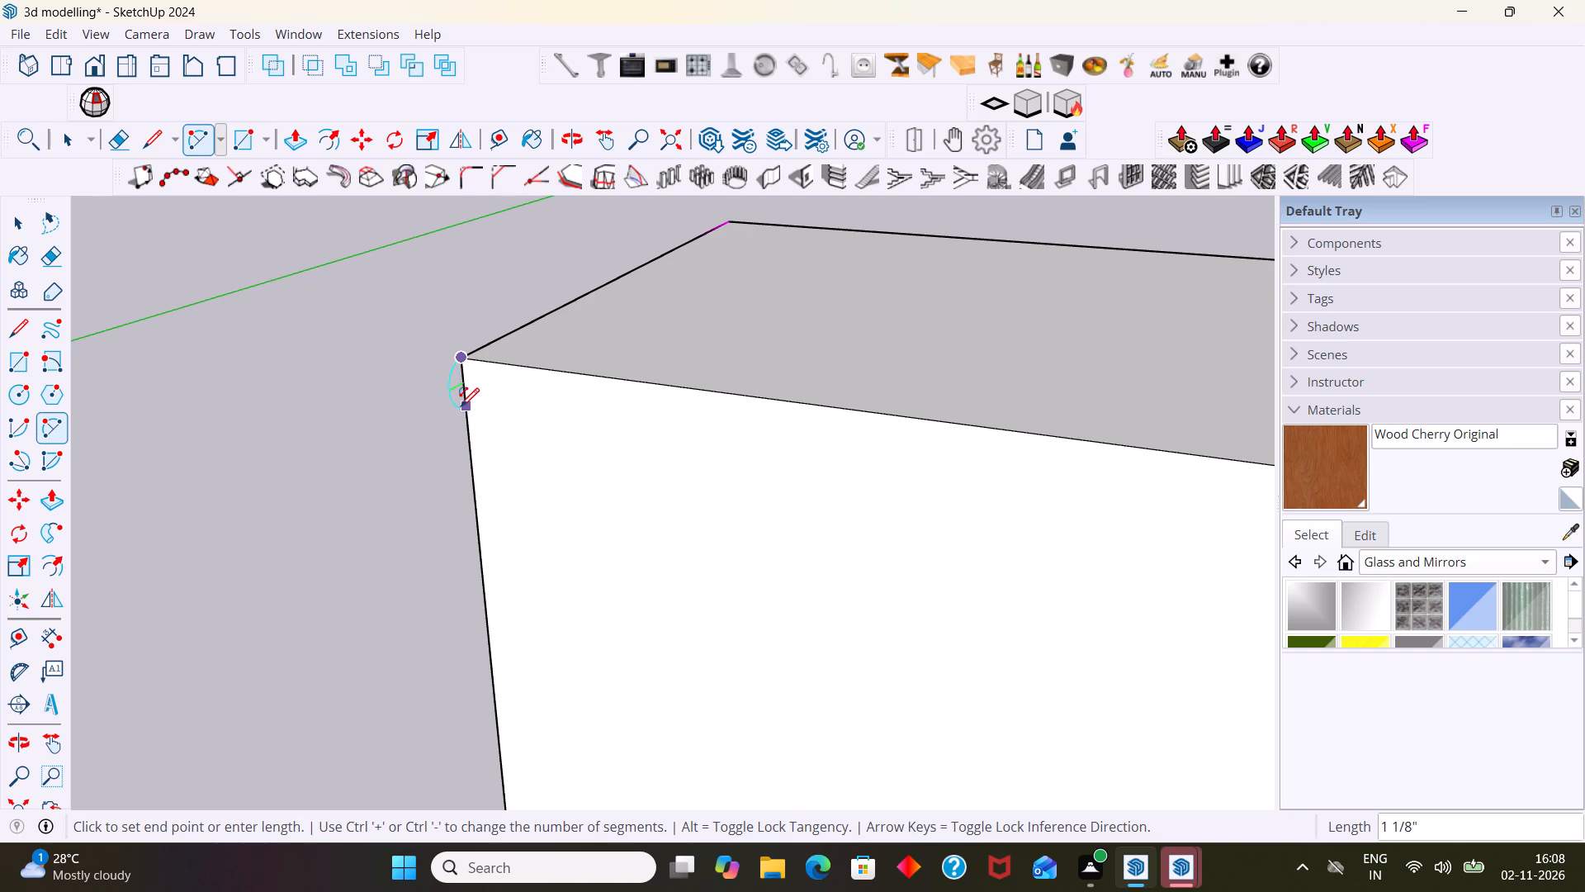
click(461, 401)
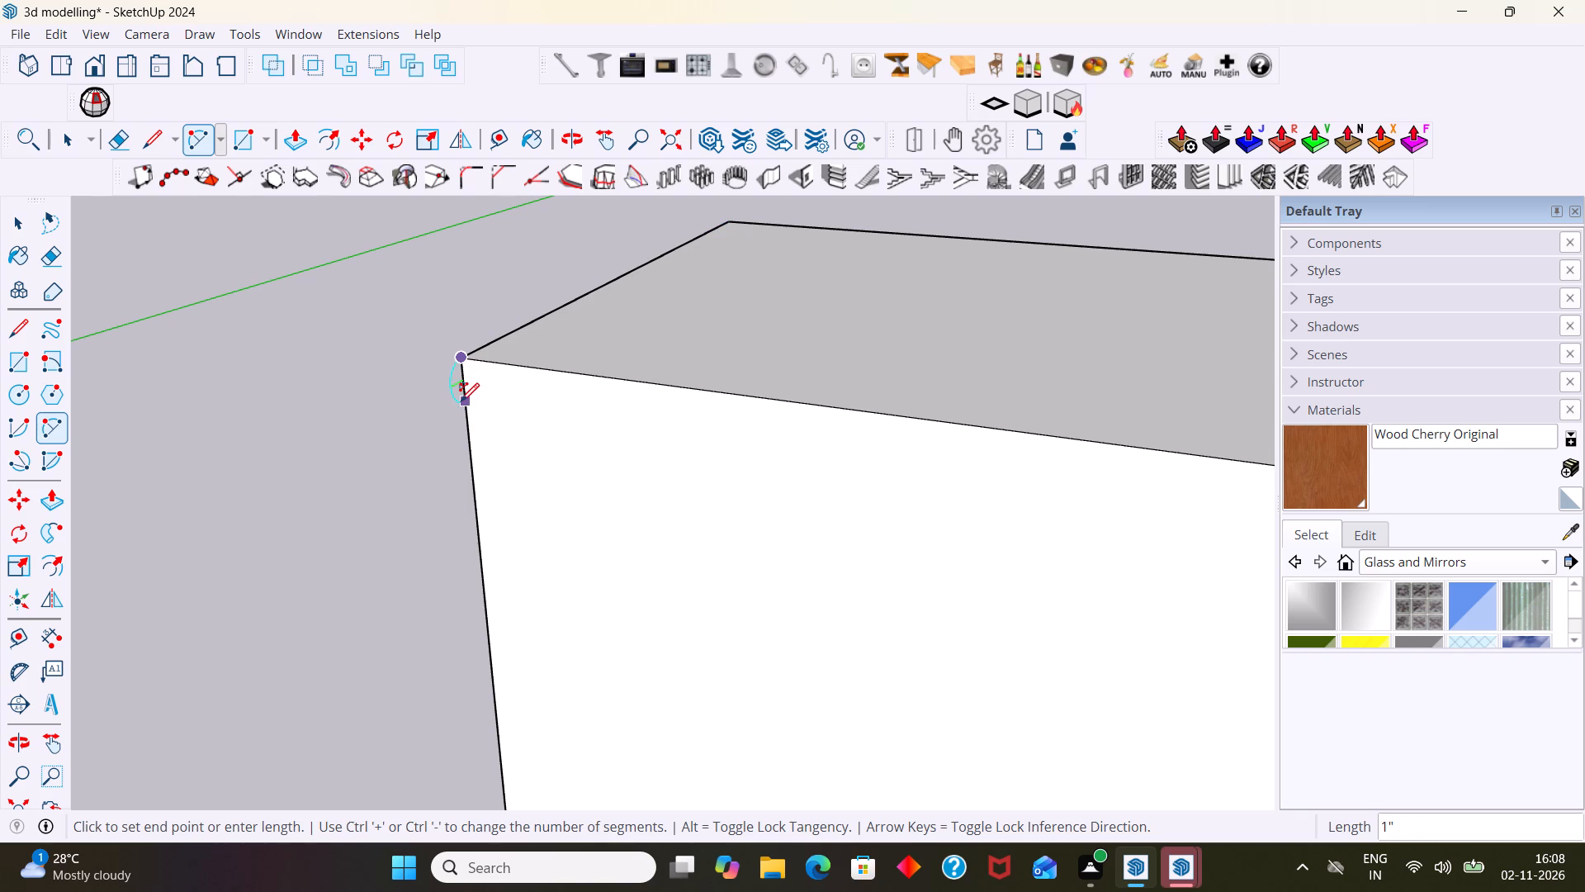
double_click(461, 401)
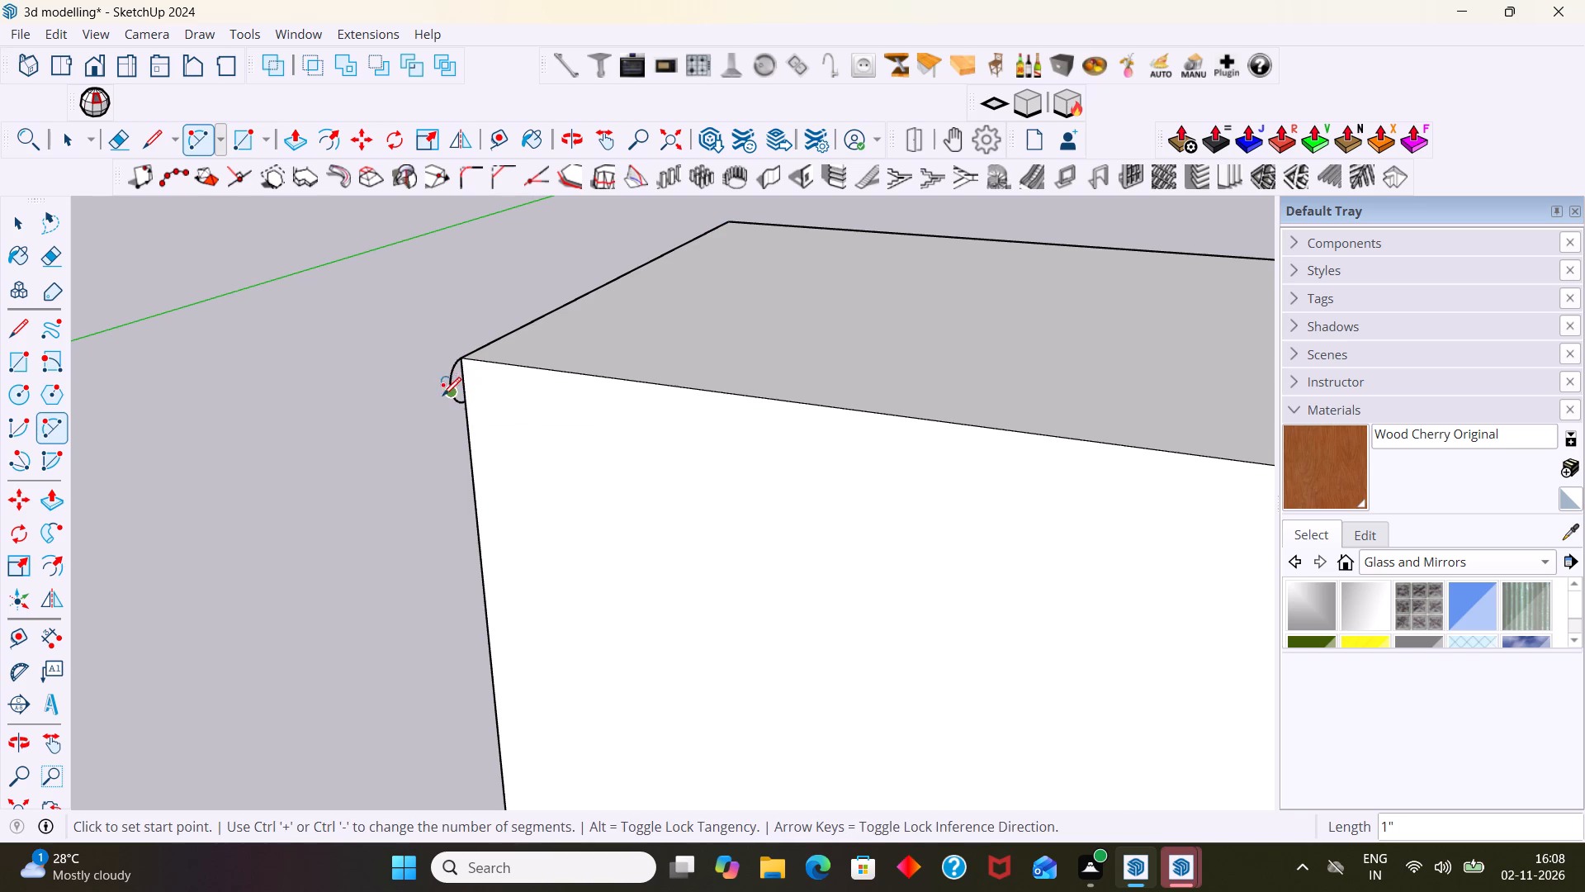
Open Entity Info for the small arc at the counter's top corner to check its properties.
middle_drag(382, 410, 356, 418)
scroll(447, 402, up, 7)
scroll(457, 391, down, 9)
scroll(488, 395, up, 1)
key(space)
scroll(498, 396, up, 5)
scroll(509, 370, down, 5)
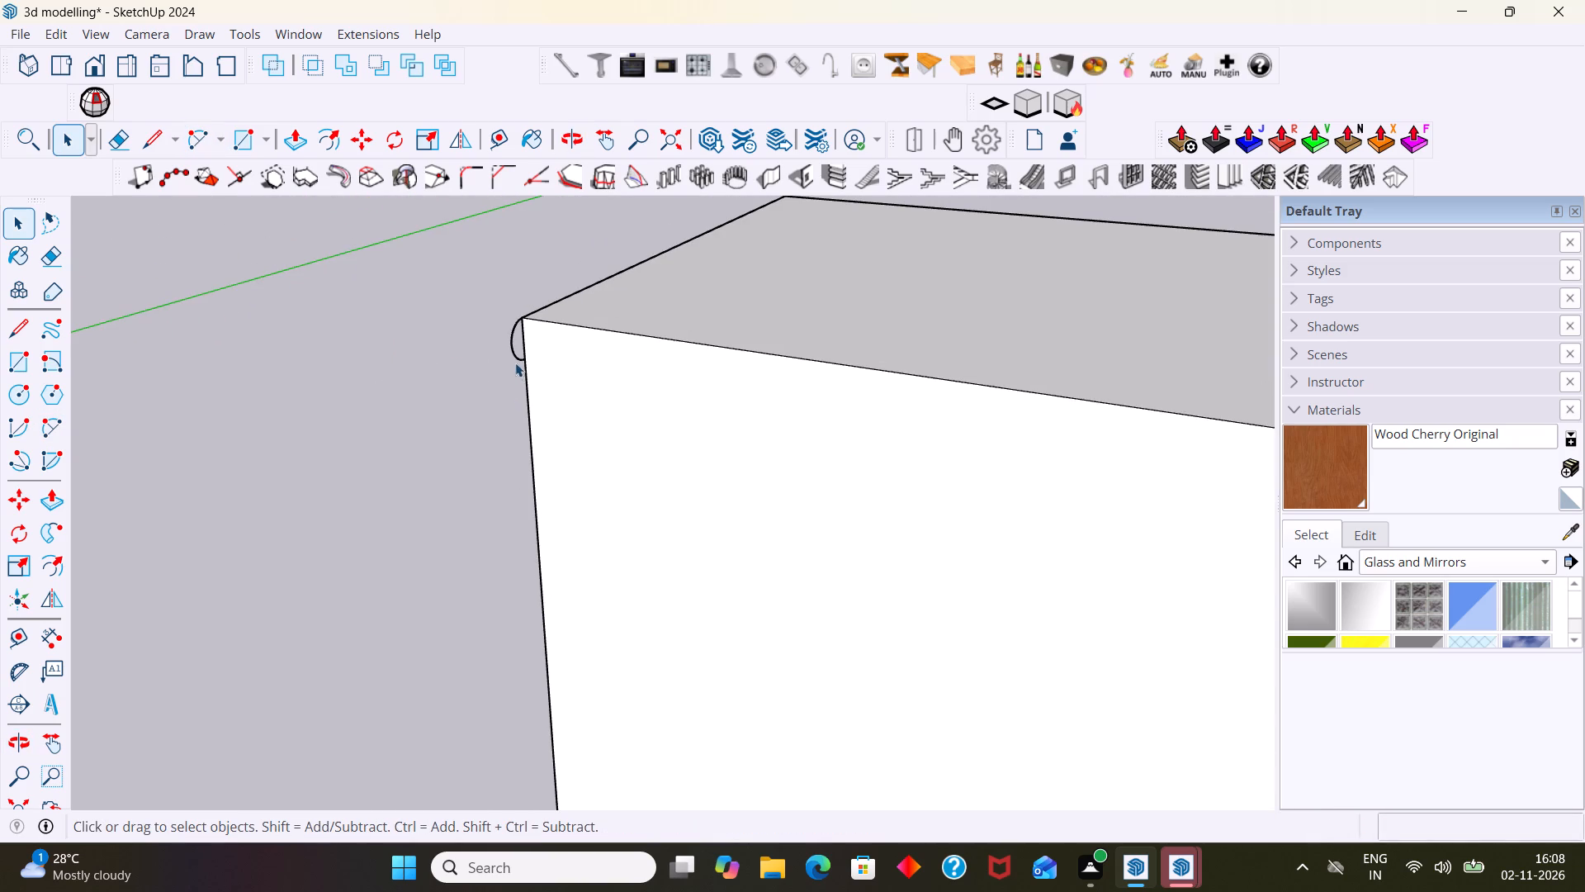
click(510, 352)
right_click(511, 351)
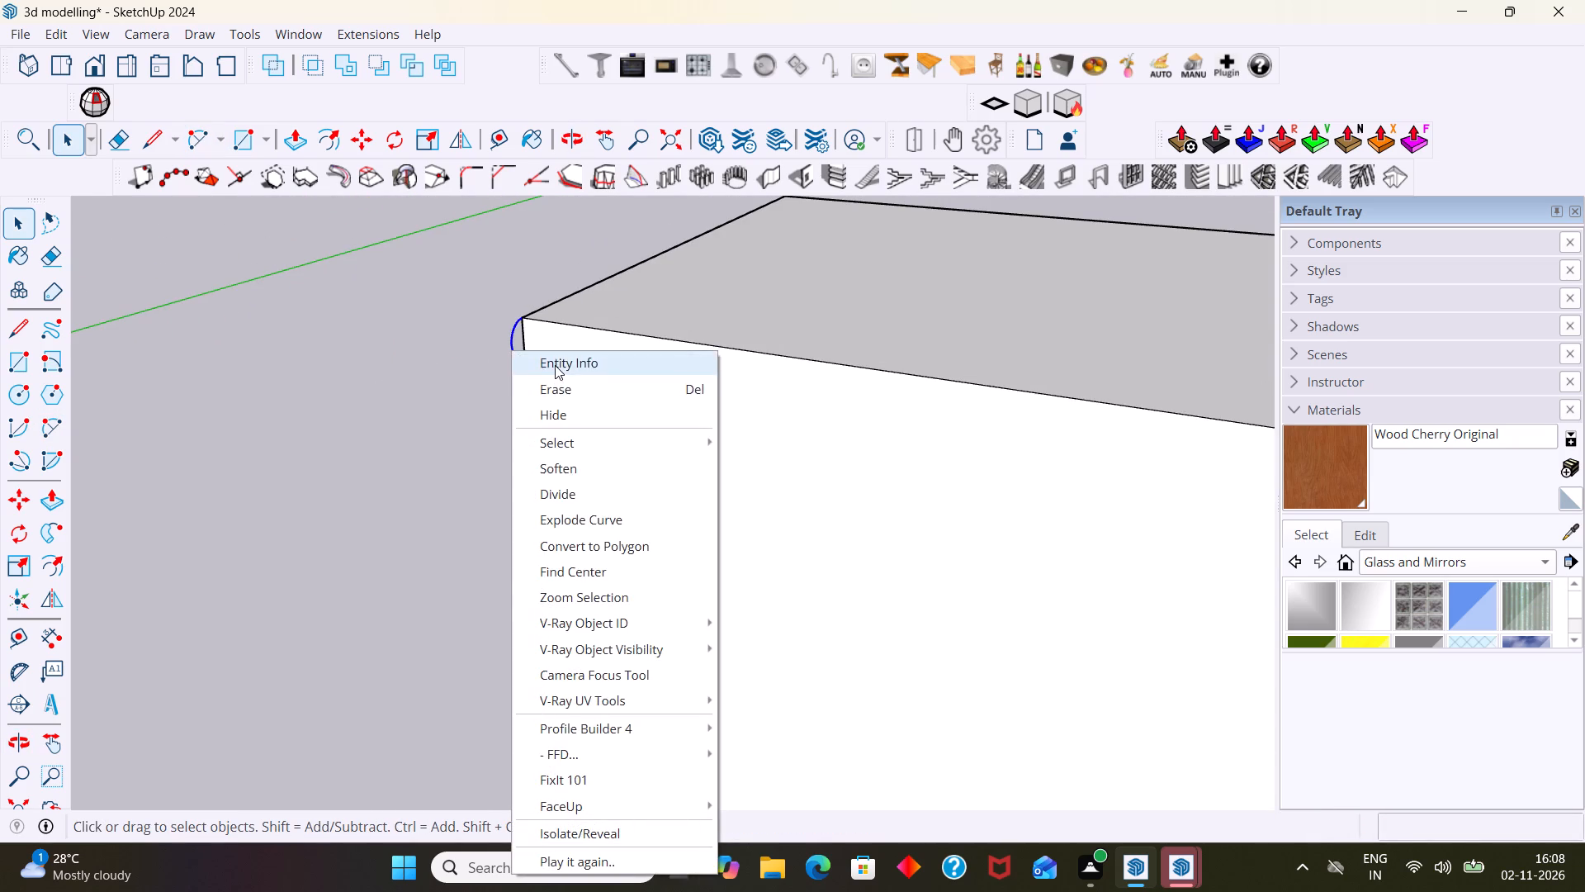
click(556, 364)
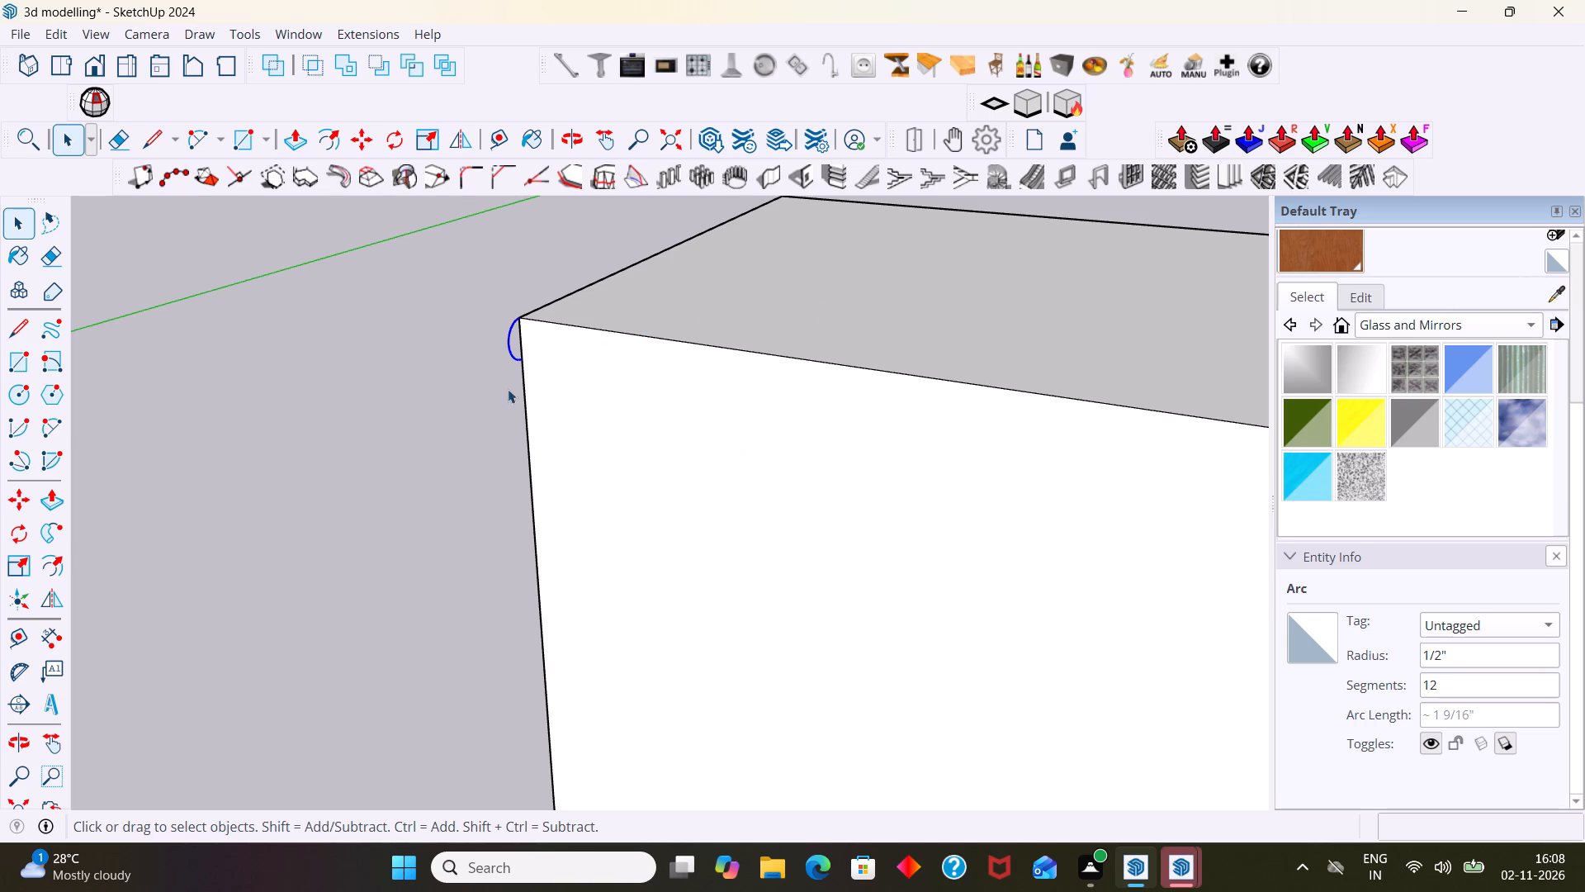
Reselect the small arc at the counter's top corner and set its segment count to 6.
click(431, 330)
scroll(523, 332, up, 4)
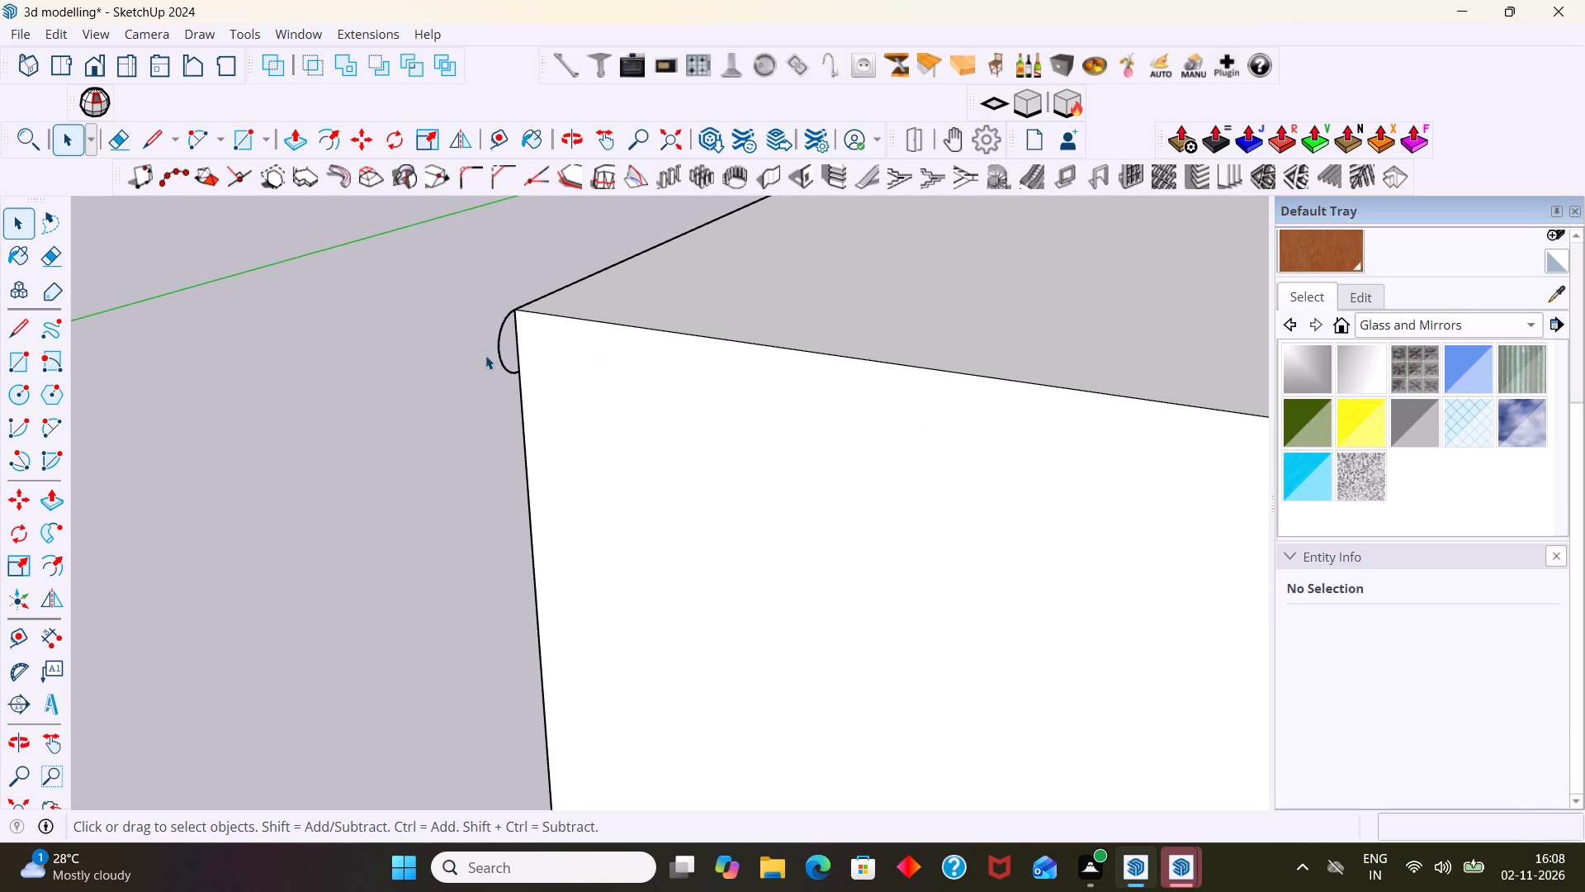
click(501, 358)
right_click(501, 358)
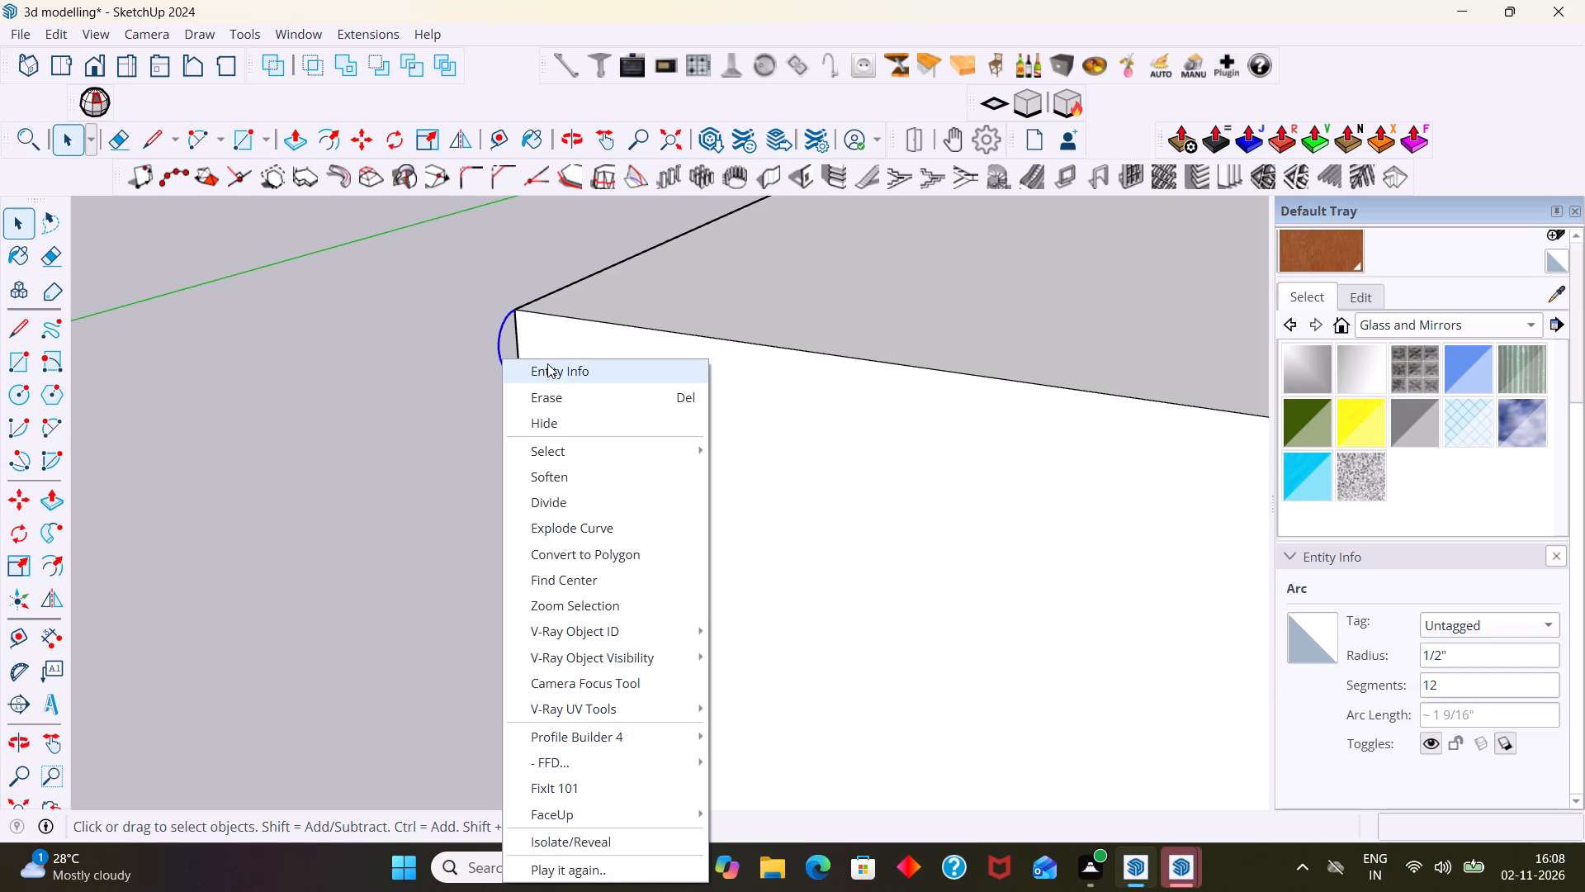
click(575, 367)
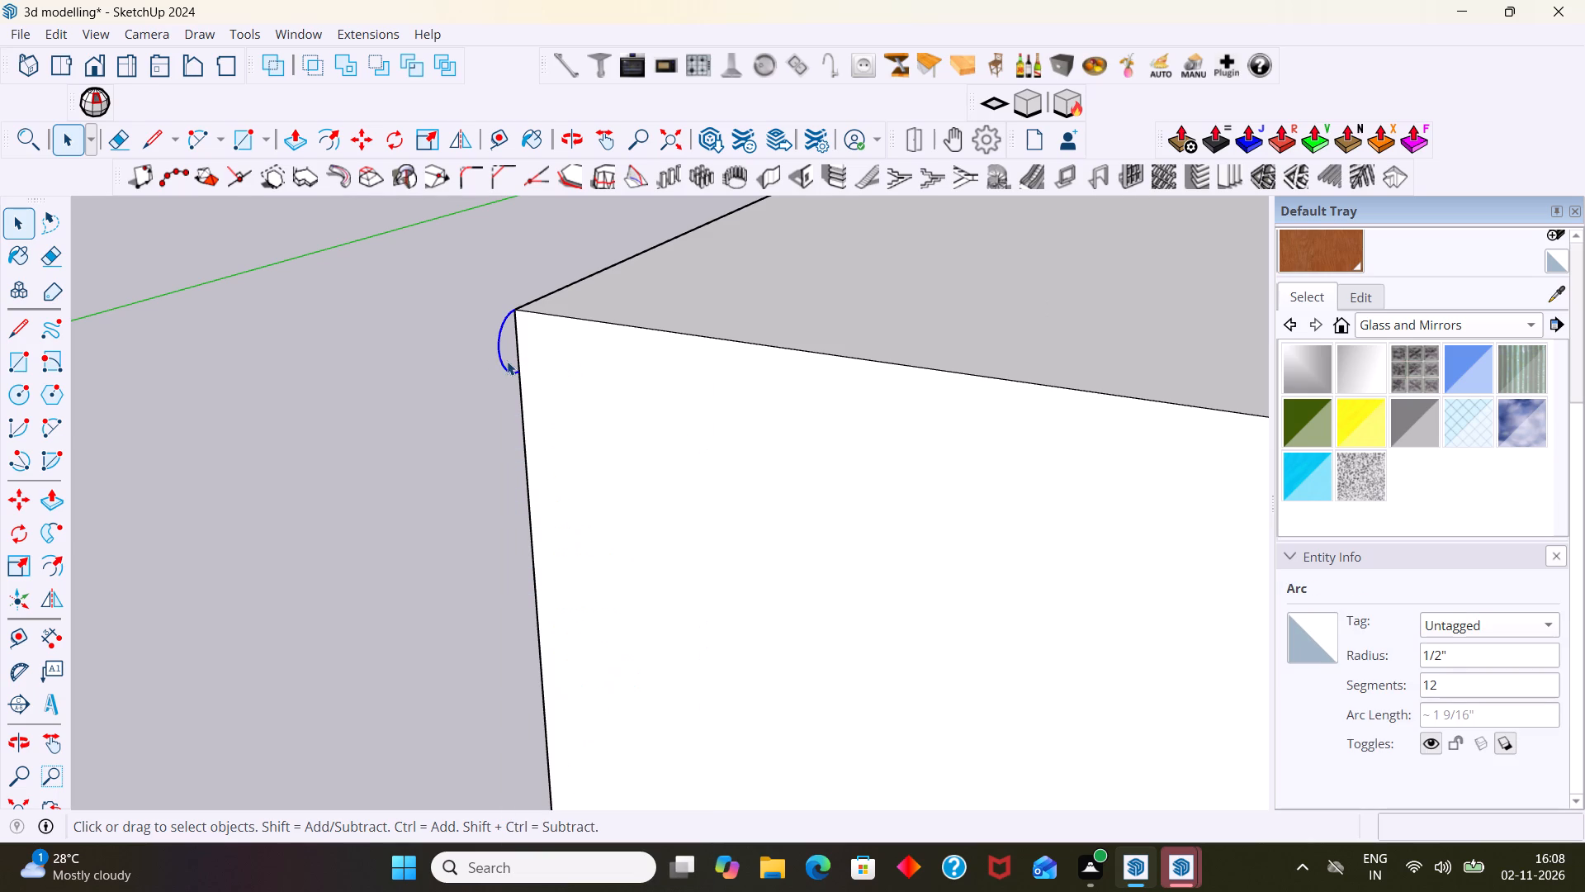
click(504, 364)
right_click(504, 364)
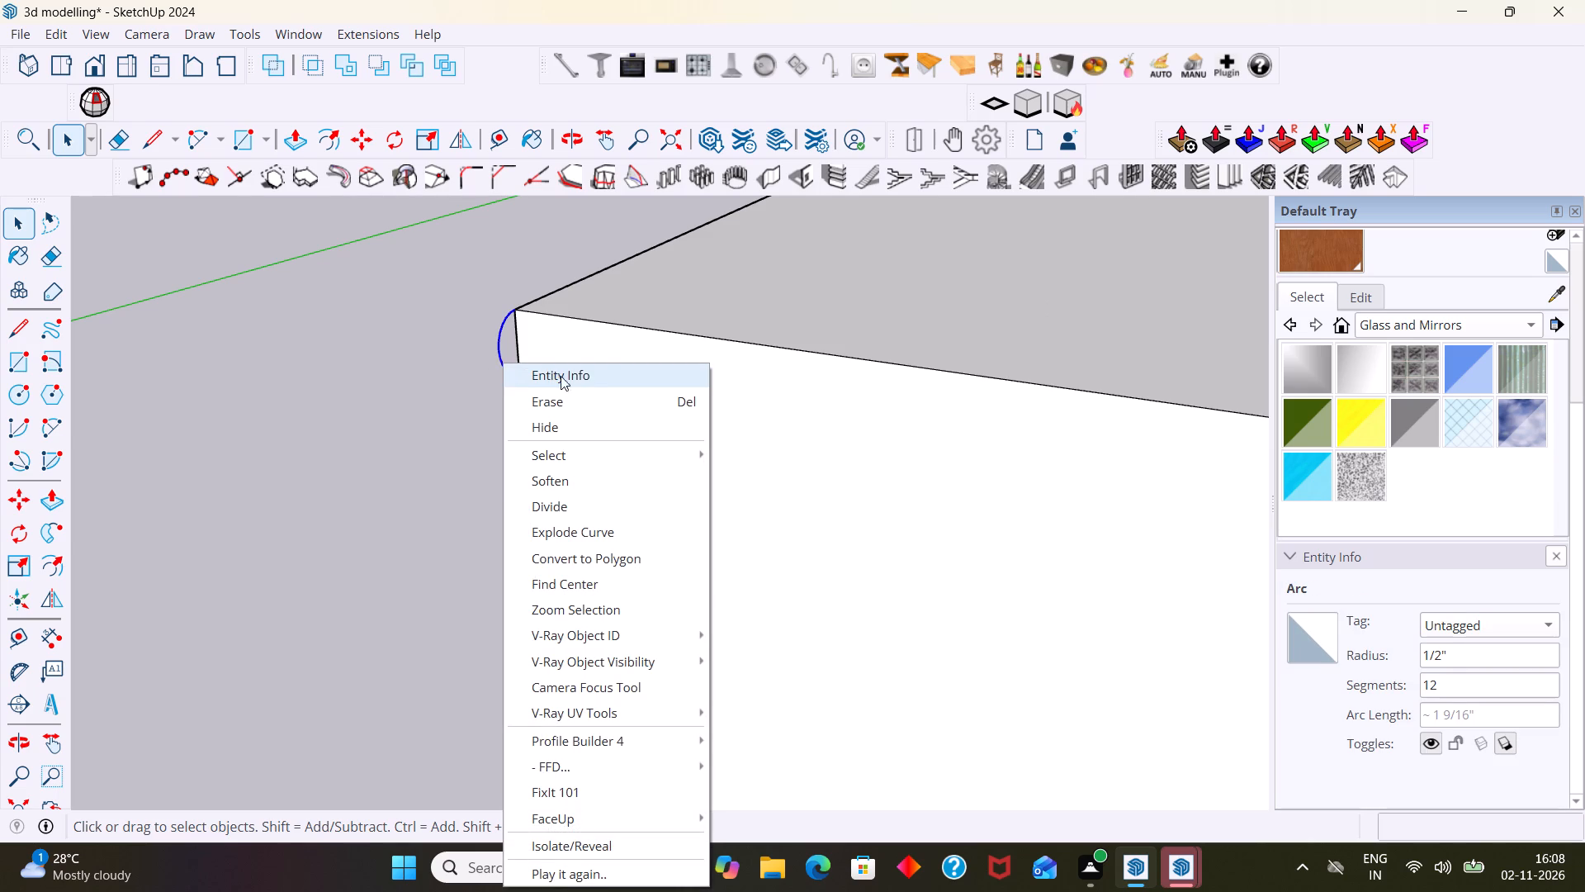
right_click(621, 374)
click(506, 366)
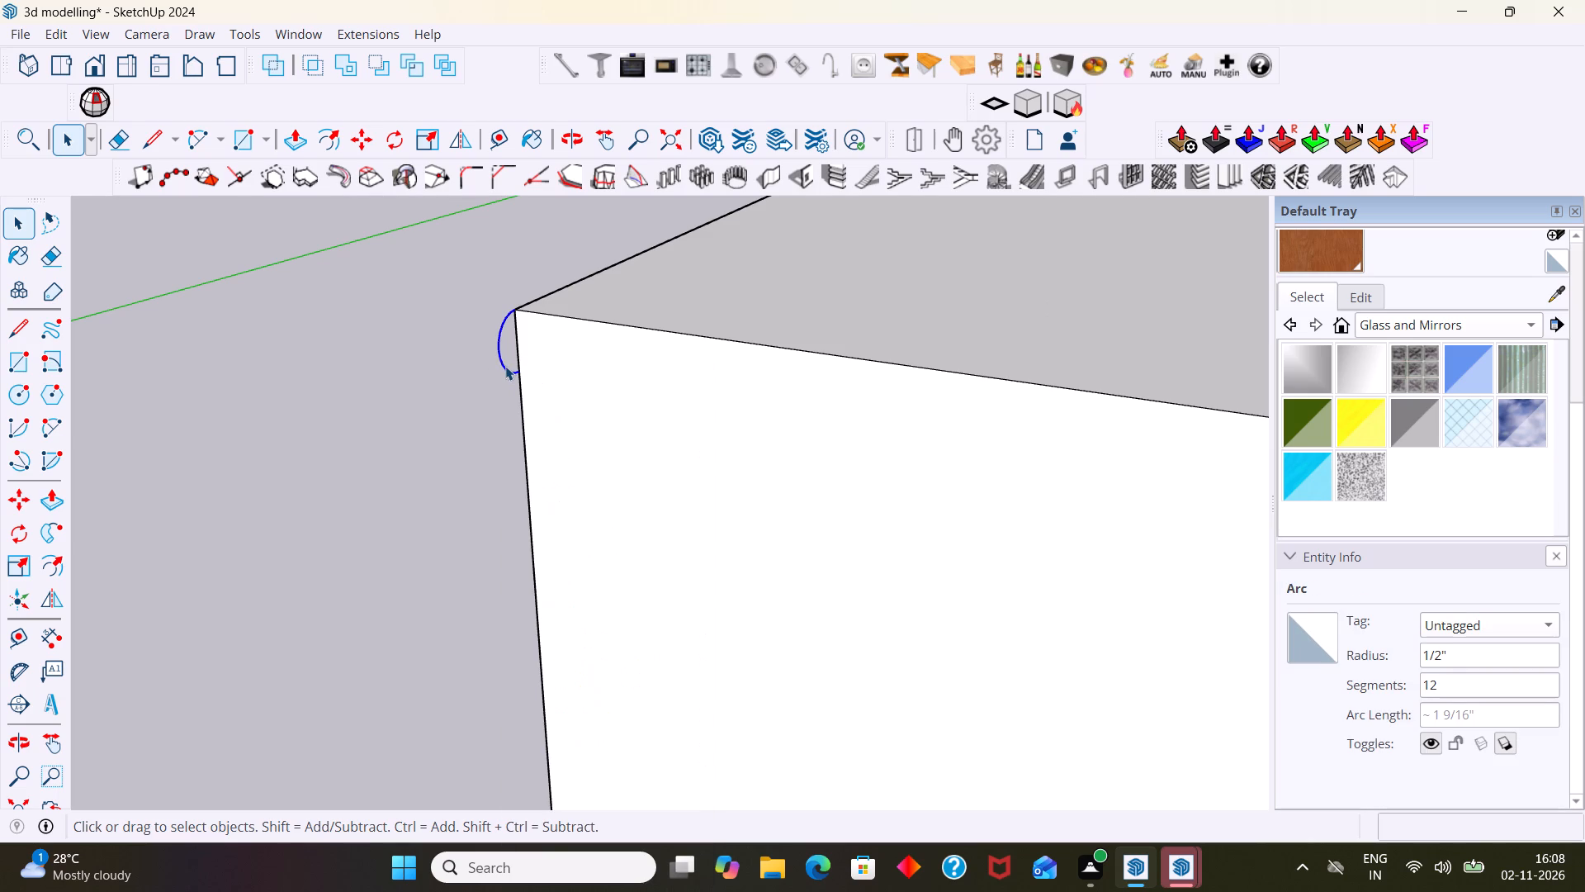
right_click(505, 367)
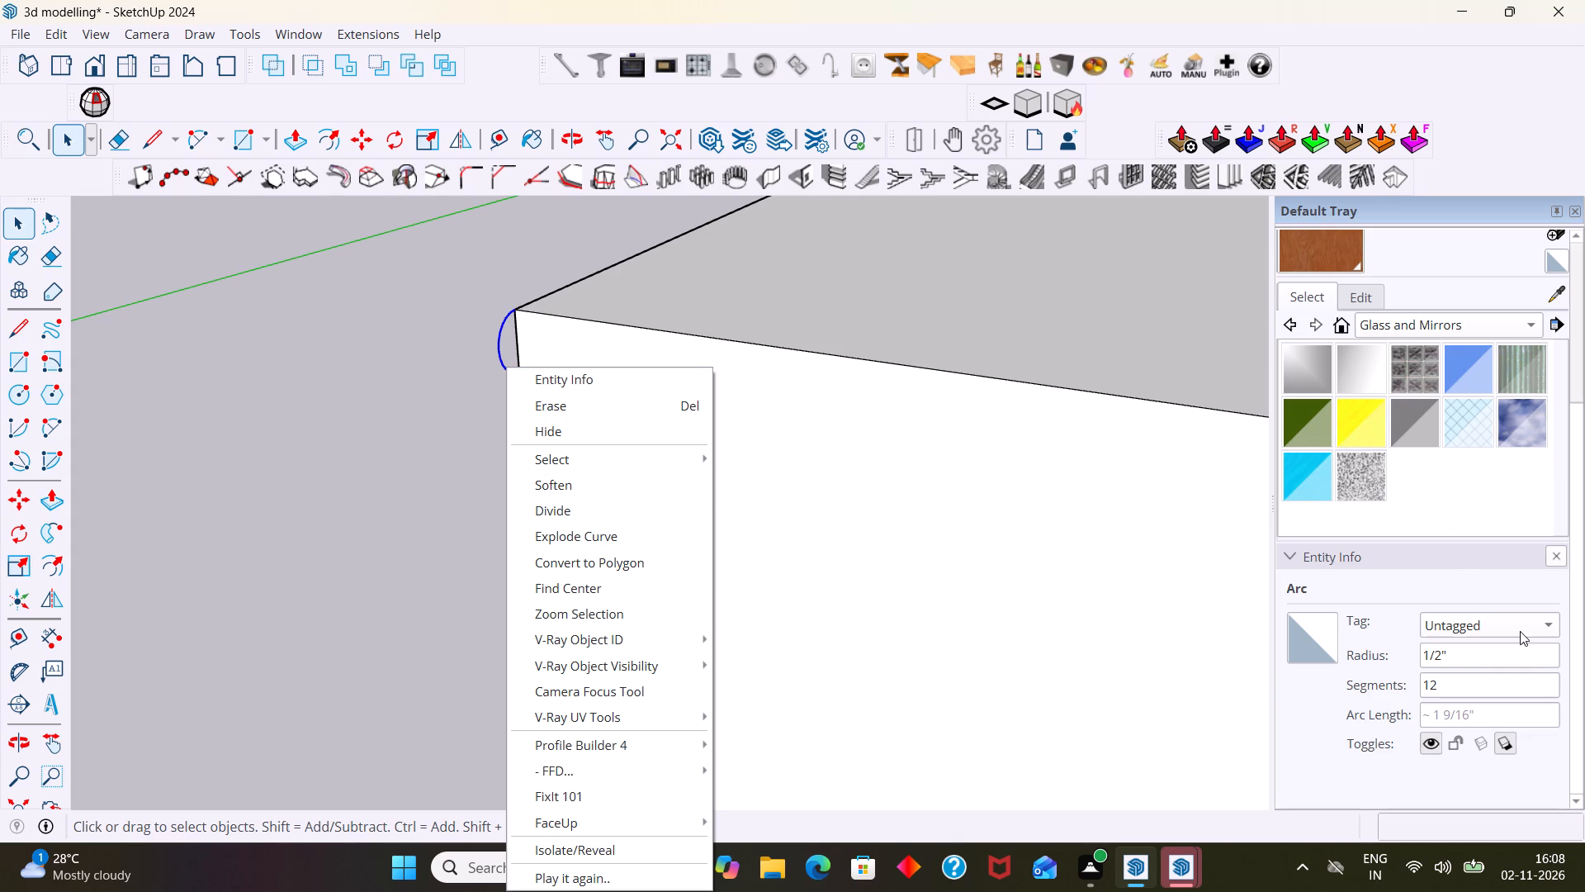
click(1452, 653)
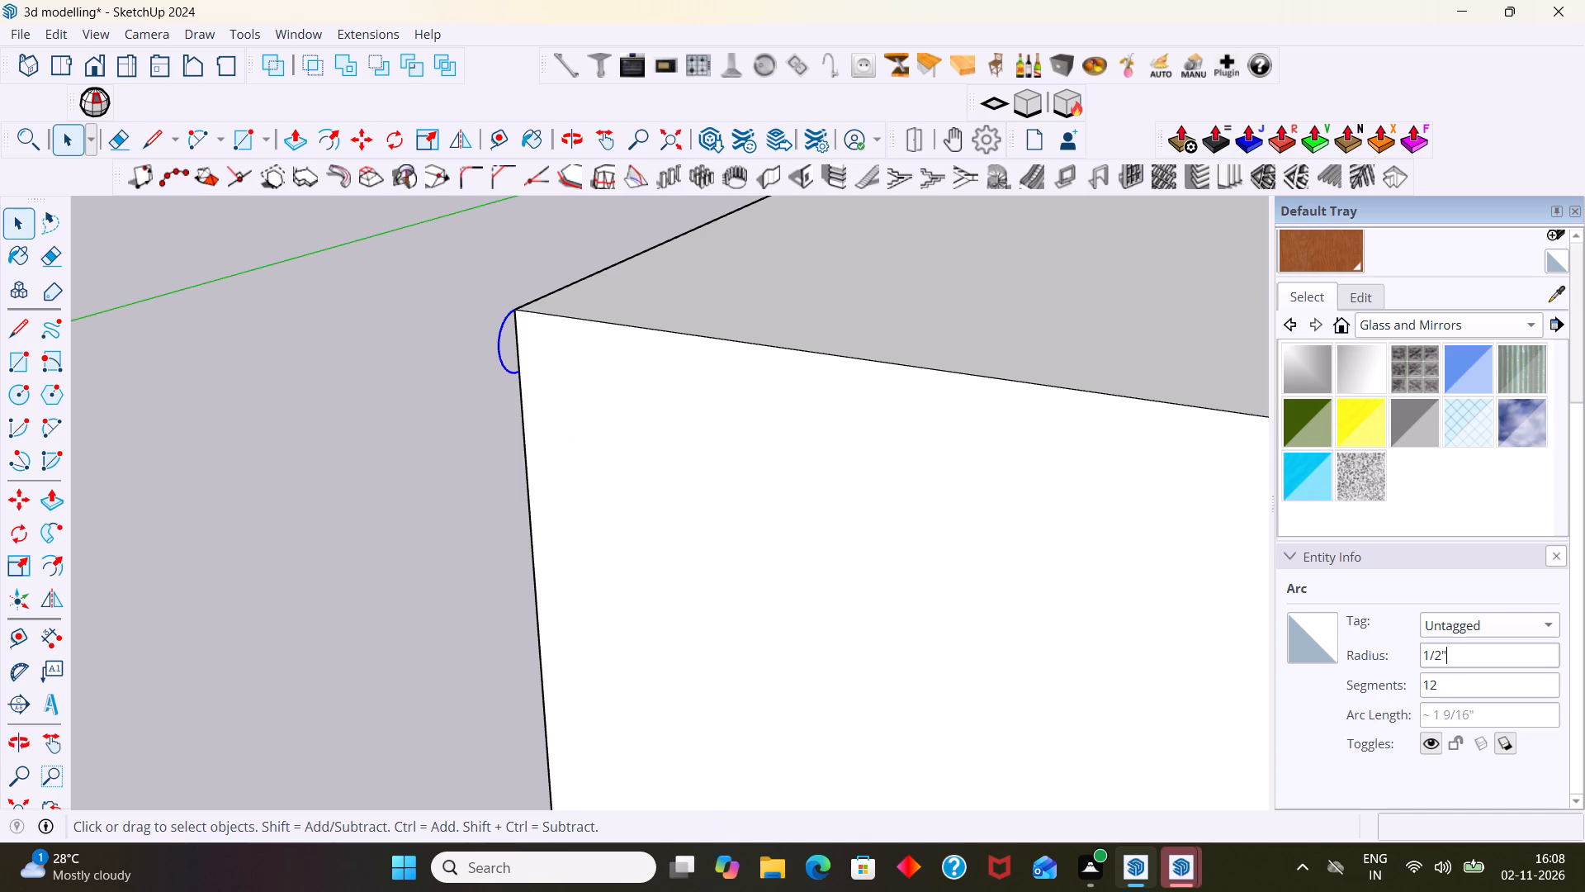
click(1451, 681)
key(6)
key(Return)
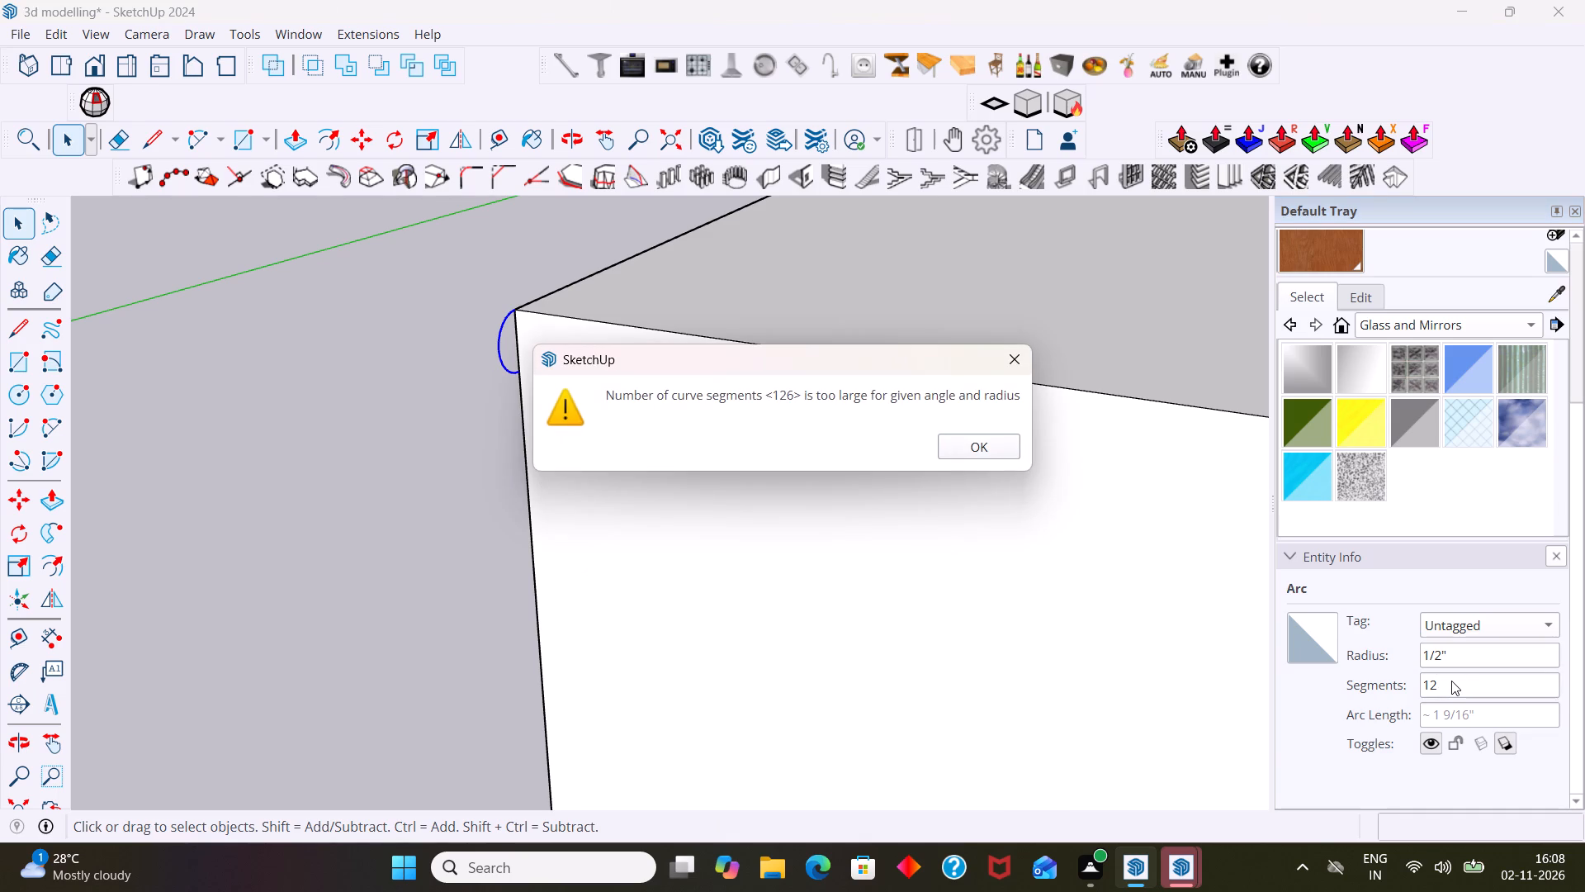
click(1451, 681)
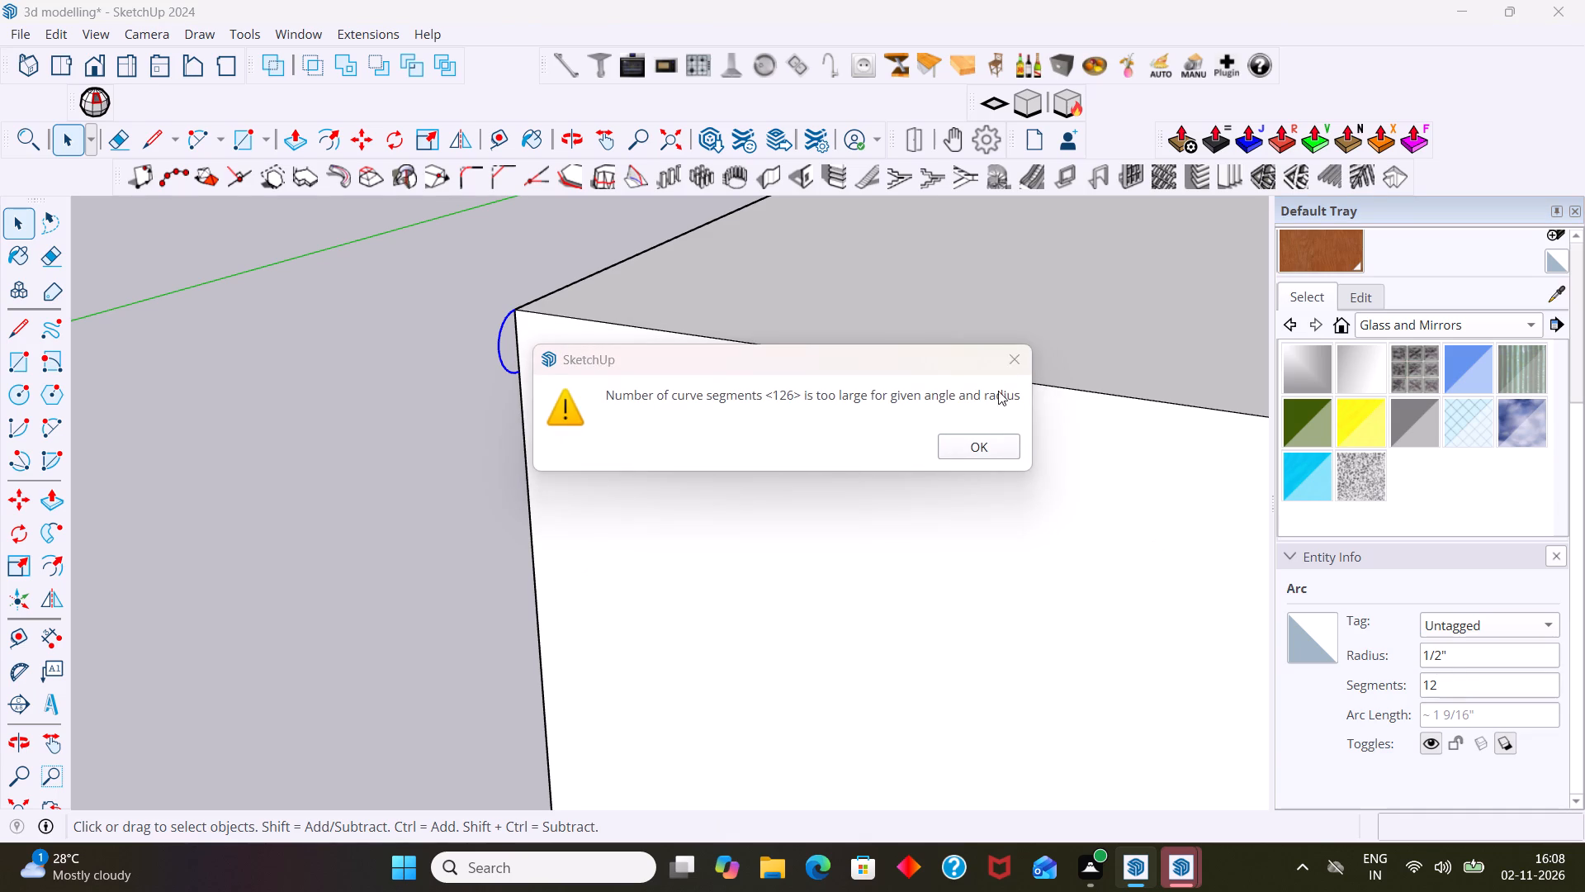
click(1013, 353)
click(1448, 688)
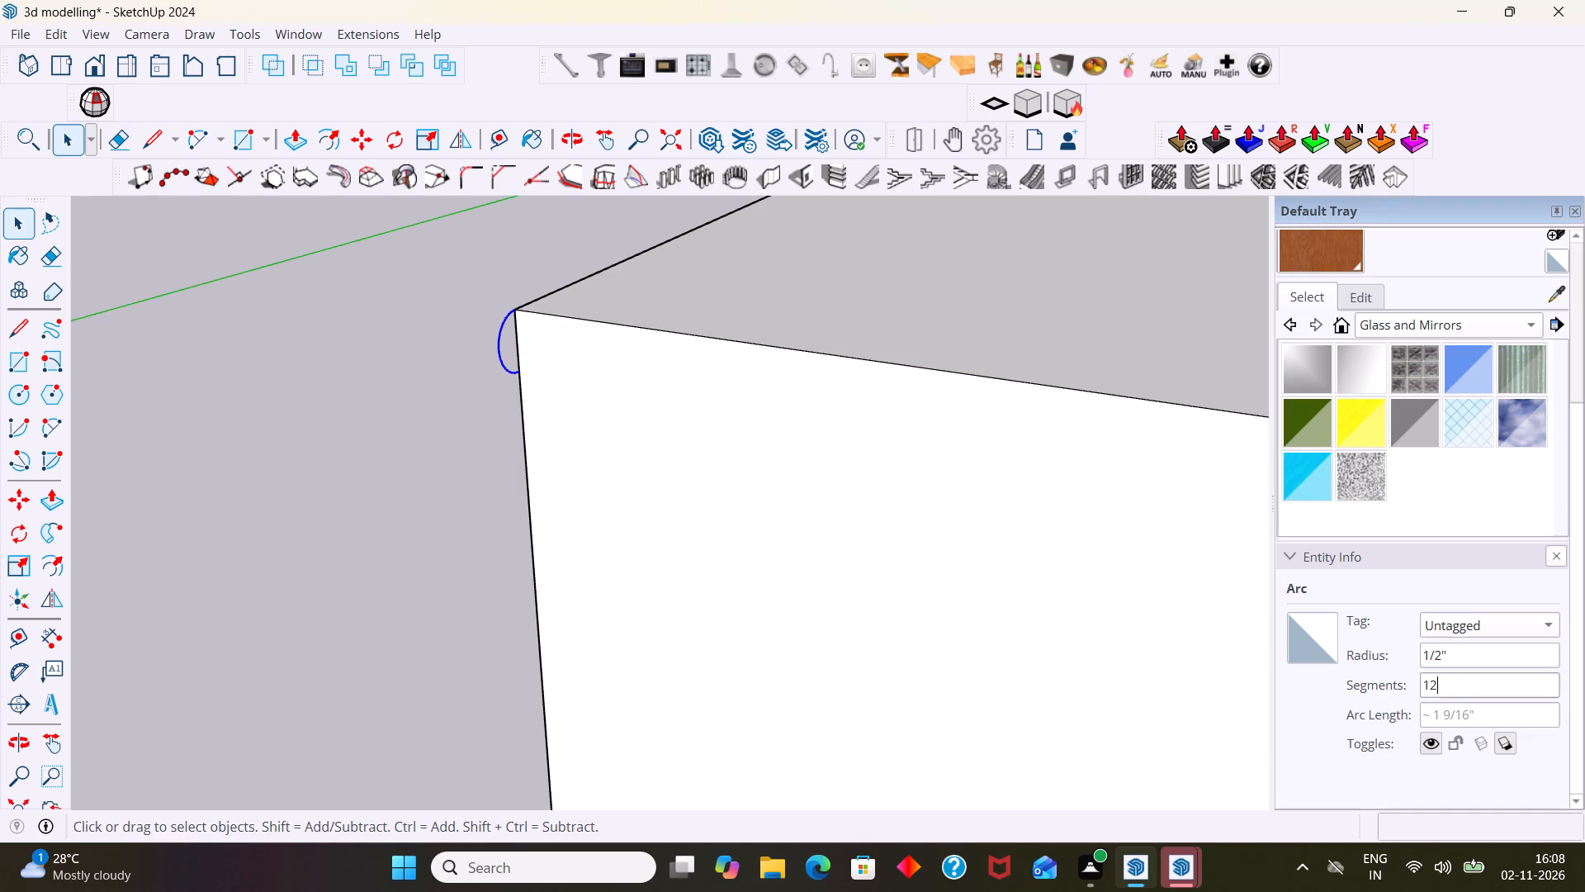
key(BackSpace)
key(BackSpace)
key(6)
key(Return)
Set the arc's segment count to 20.
key(BackSpace)
text(20)
key(Return)
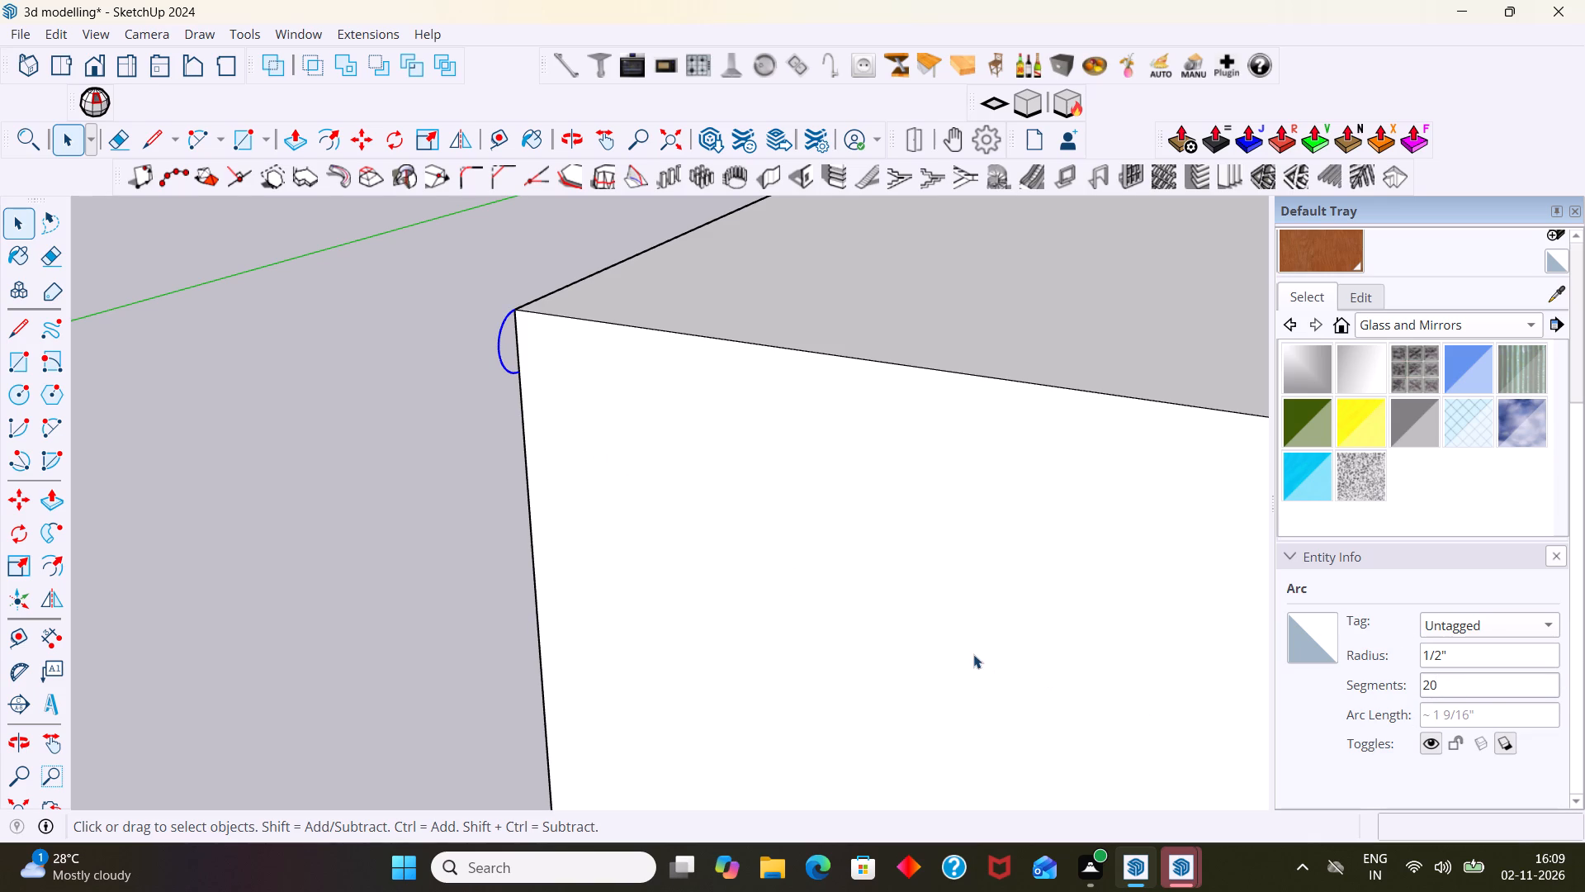
key(space)
click(472, 570)
Close the arc into a half-circle face with a 1" line from the counter's top corner to the arc's lower end.
scroll(500, 393, up, 4)
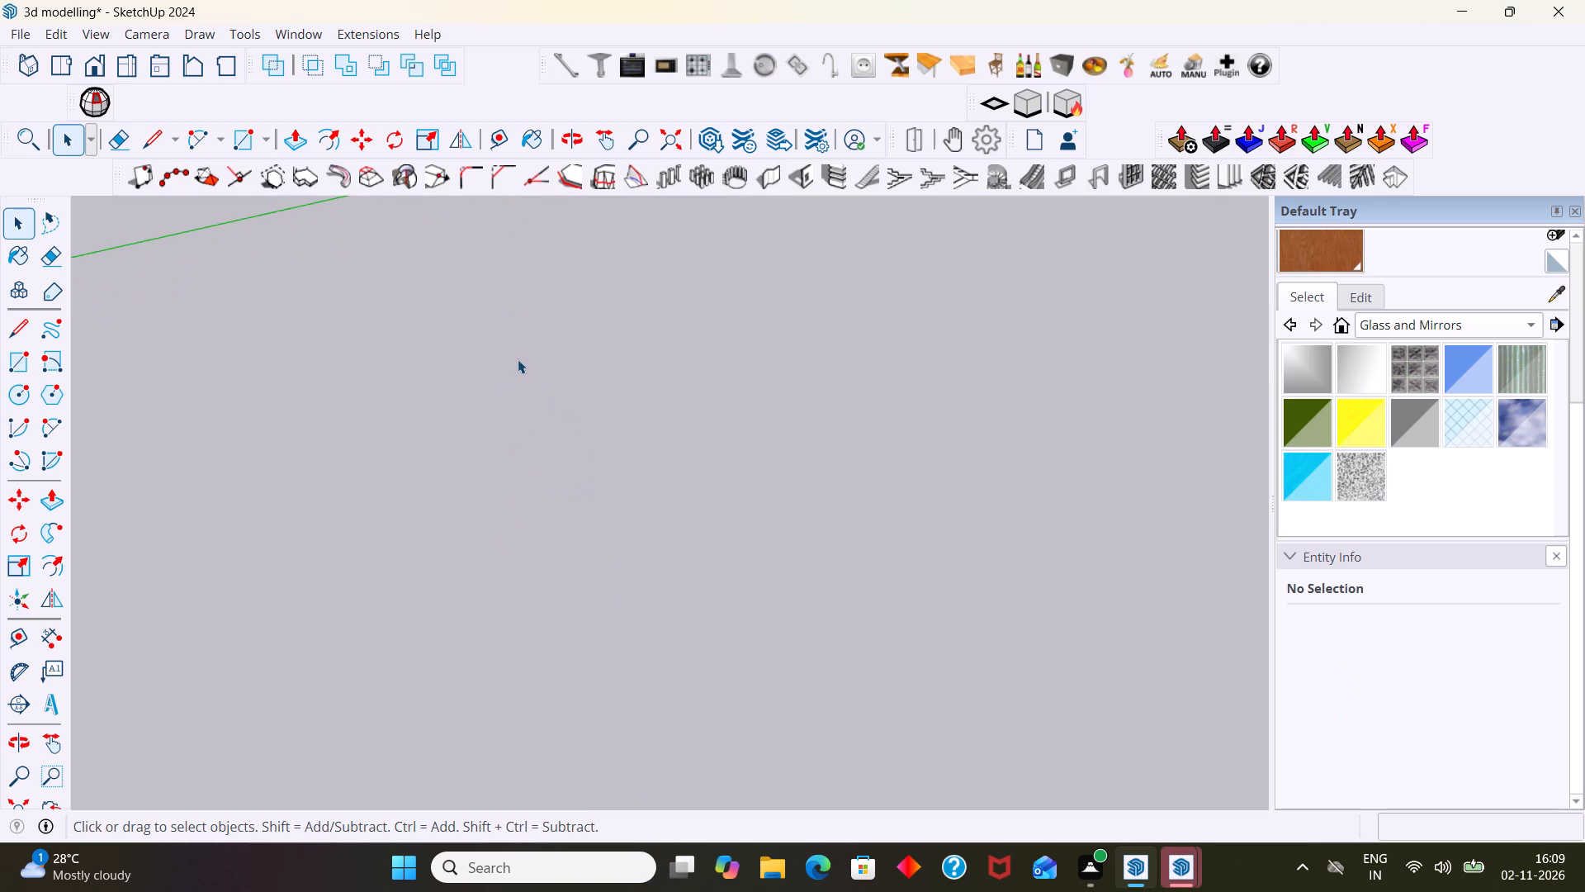
scroll(518, 359, down, 6)
scroll(551, 324, up, 7)
scroll(513, 313, down, 2)
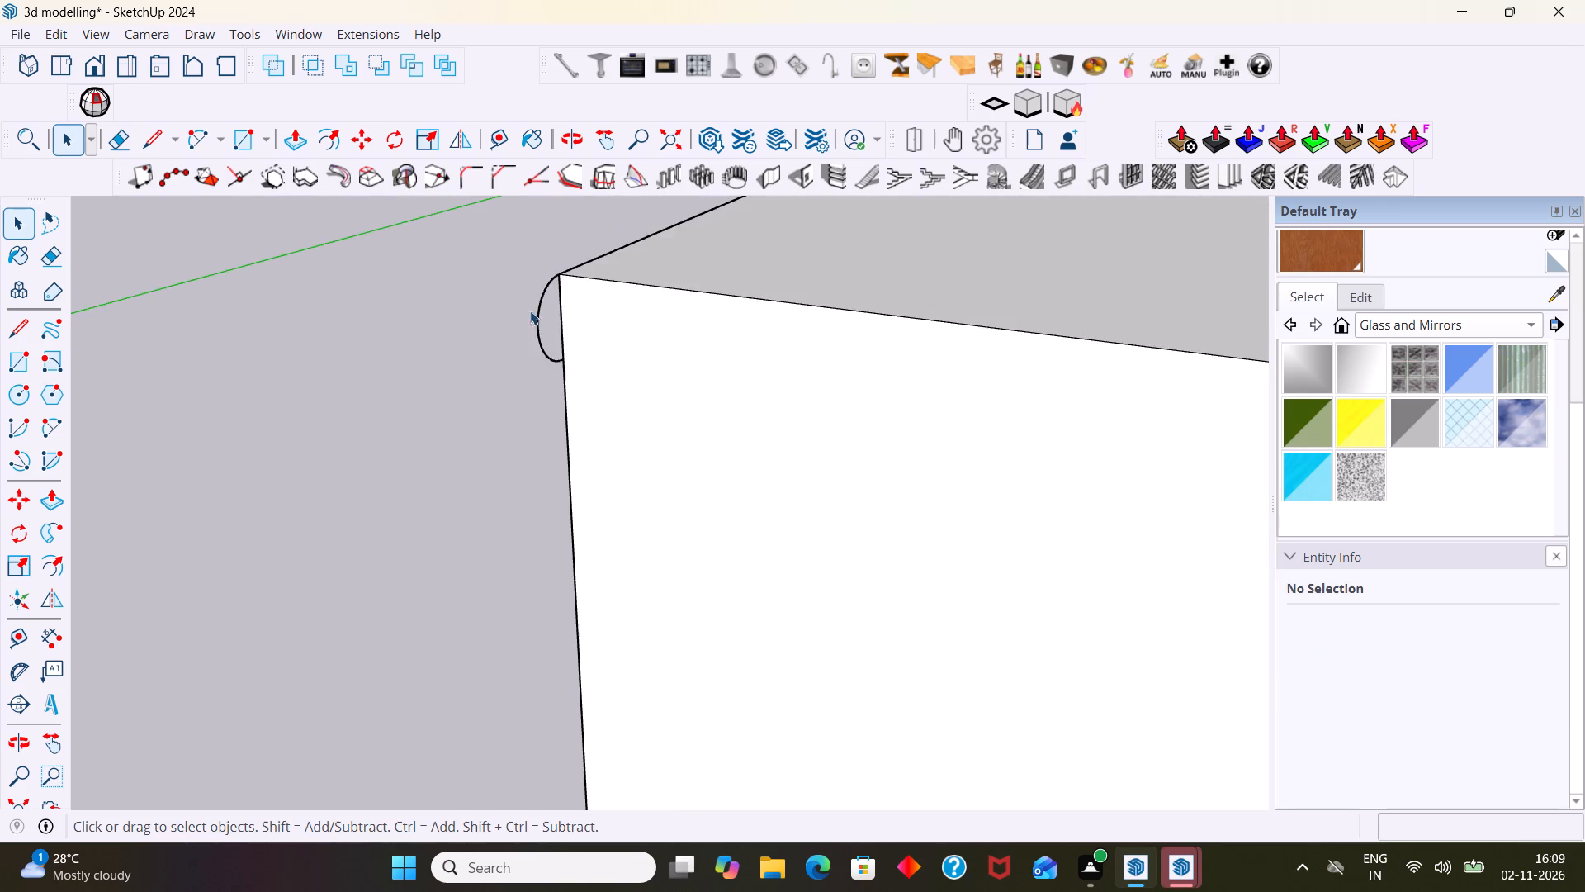
scroll(559, 302, up, 3)
key(l)
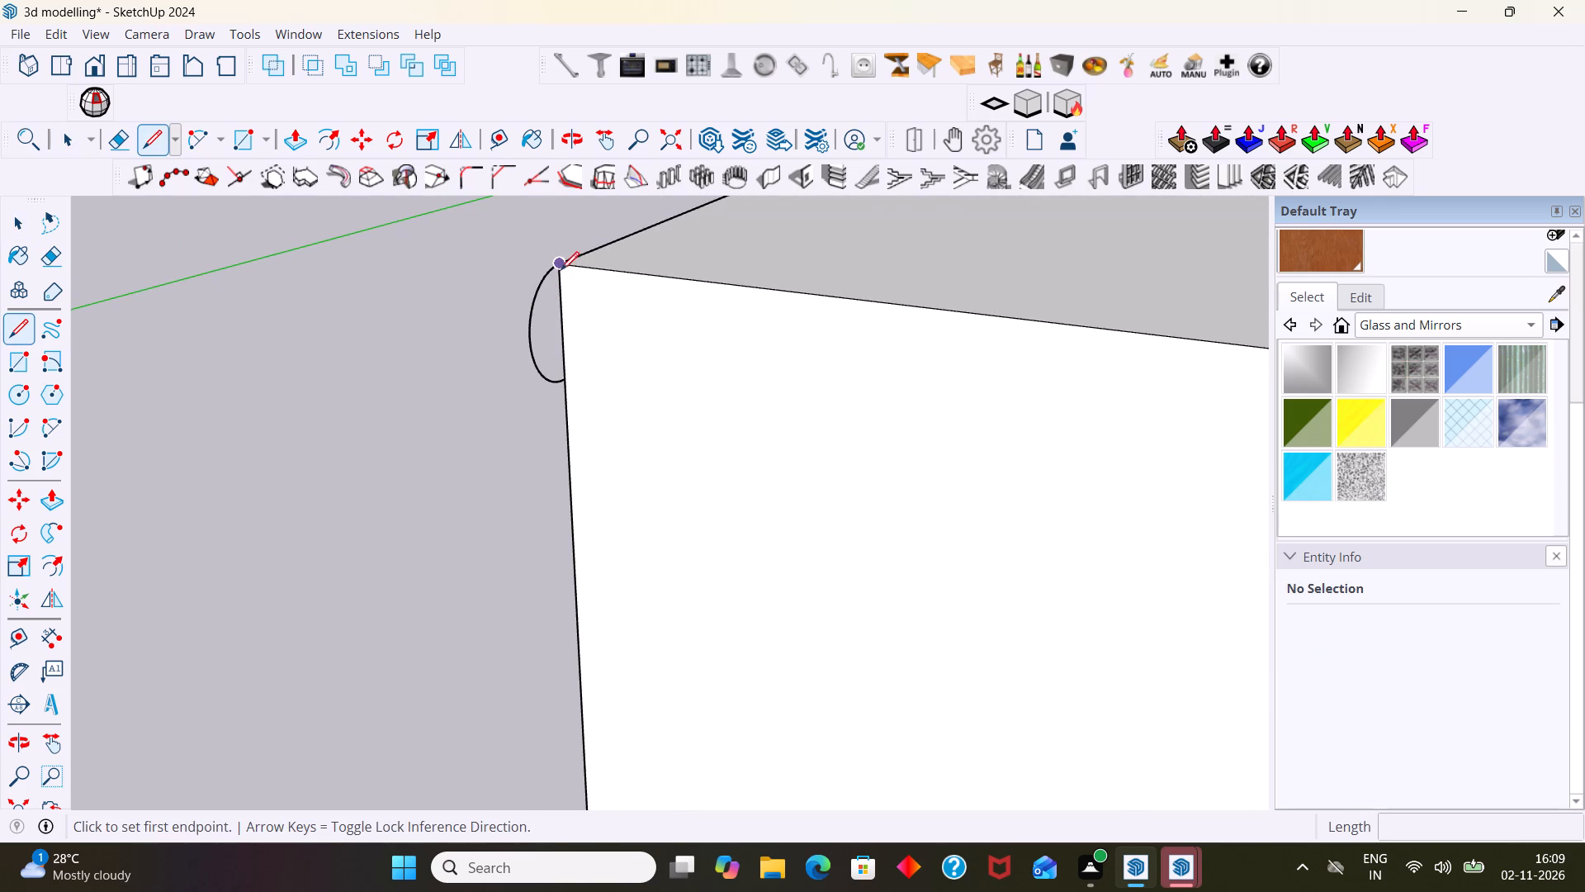
click(560, 268)
click(565, 382)
key(space)
click(546, 351)
scroll(545, 350, down, 7)
click(483, 382)
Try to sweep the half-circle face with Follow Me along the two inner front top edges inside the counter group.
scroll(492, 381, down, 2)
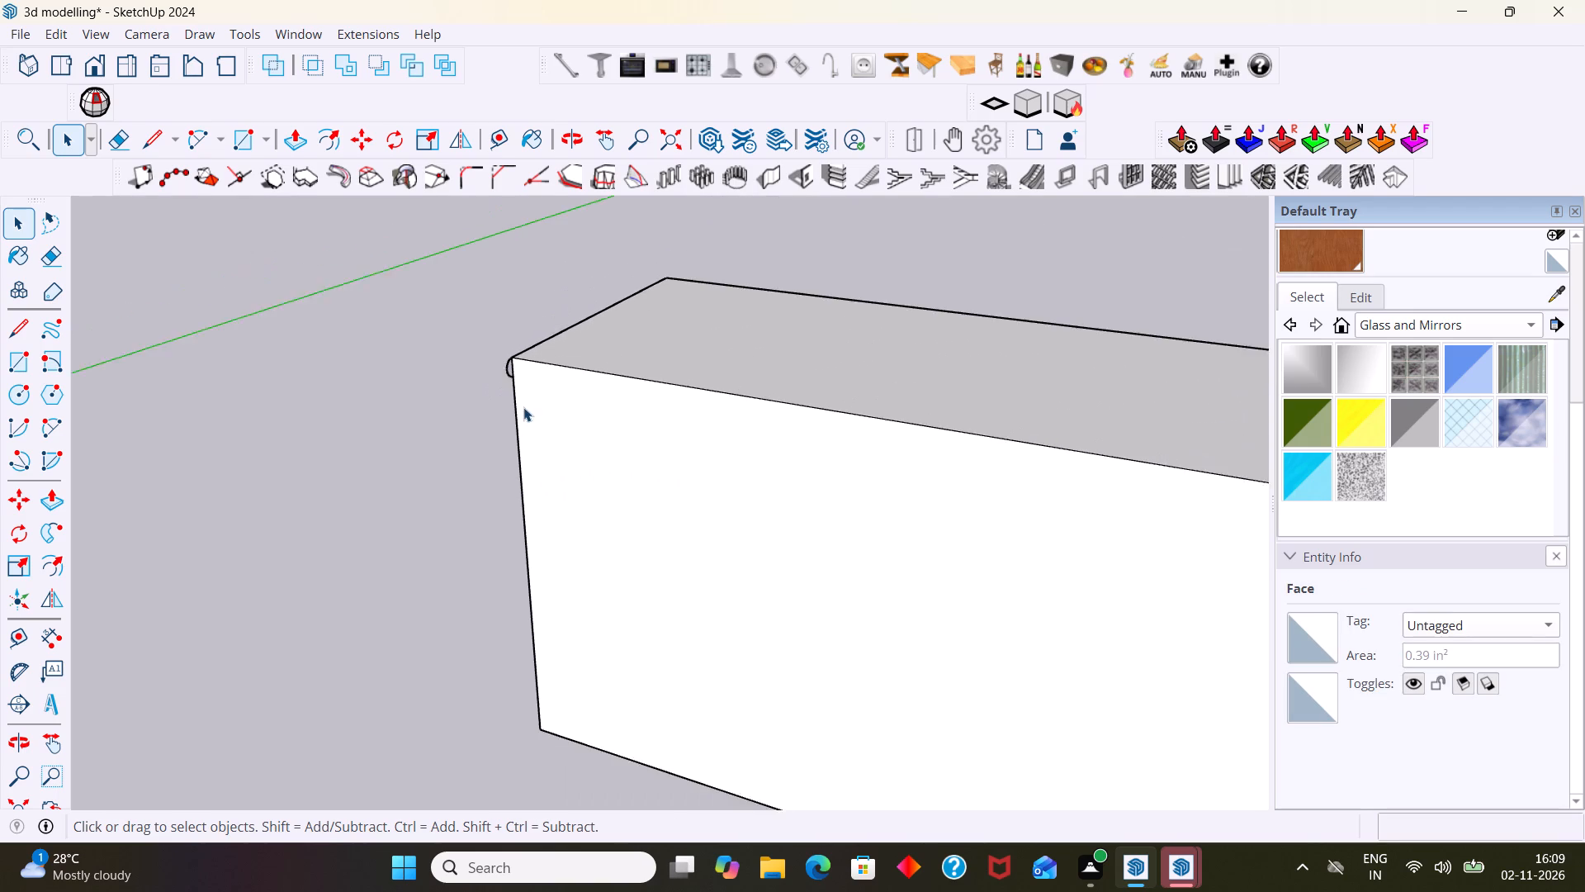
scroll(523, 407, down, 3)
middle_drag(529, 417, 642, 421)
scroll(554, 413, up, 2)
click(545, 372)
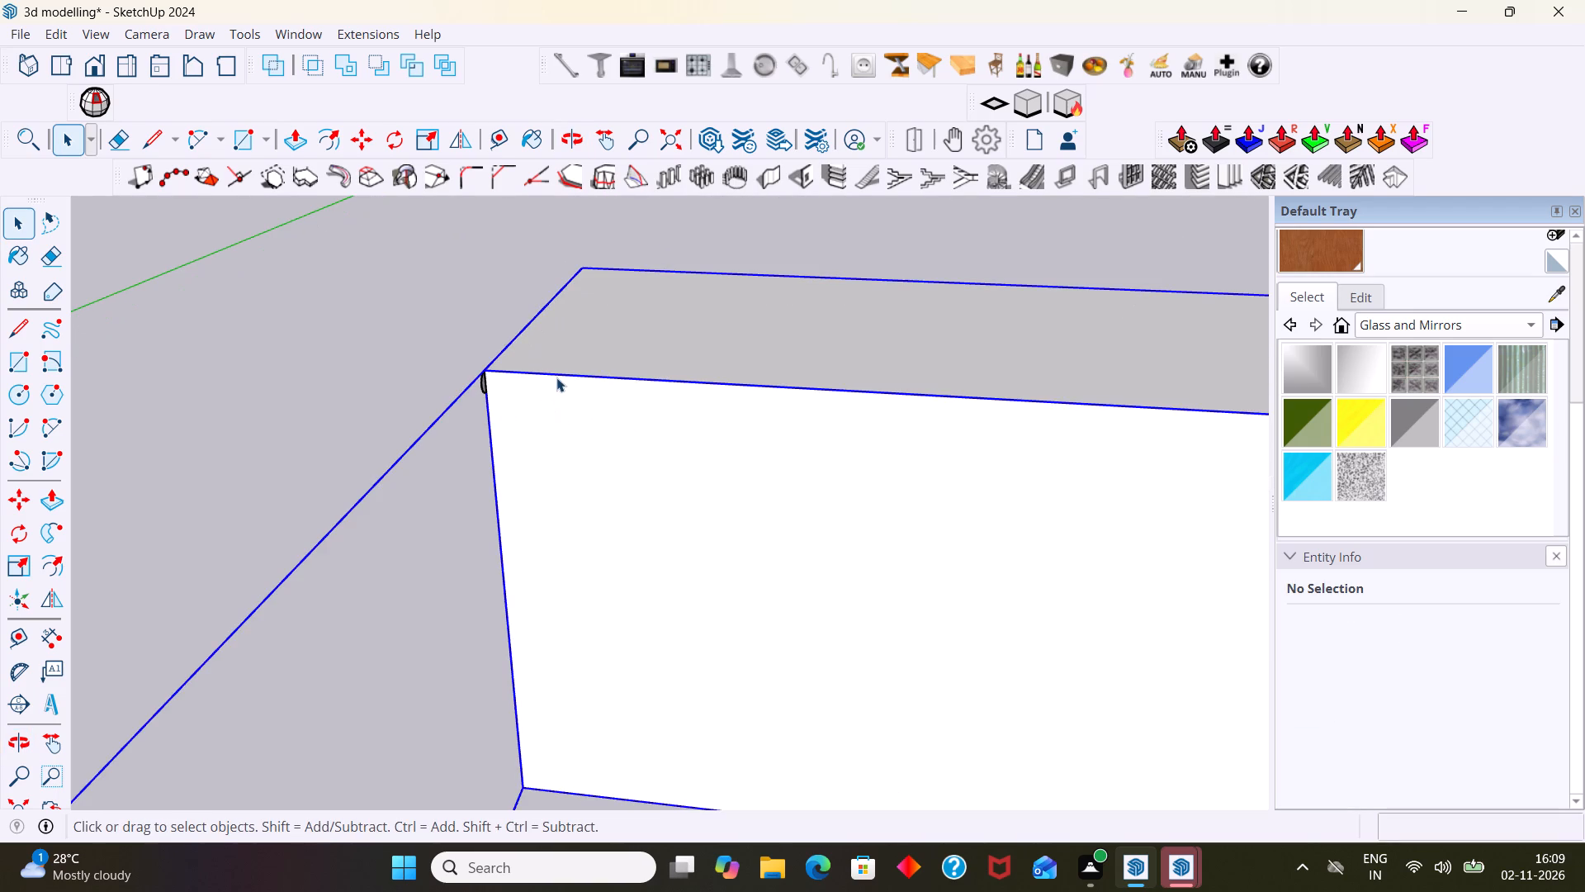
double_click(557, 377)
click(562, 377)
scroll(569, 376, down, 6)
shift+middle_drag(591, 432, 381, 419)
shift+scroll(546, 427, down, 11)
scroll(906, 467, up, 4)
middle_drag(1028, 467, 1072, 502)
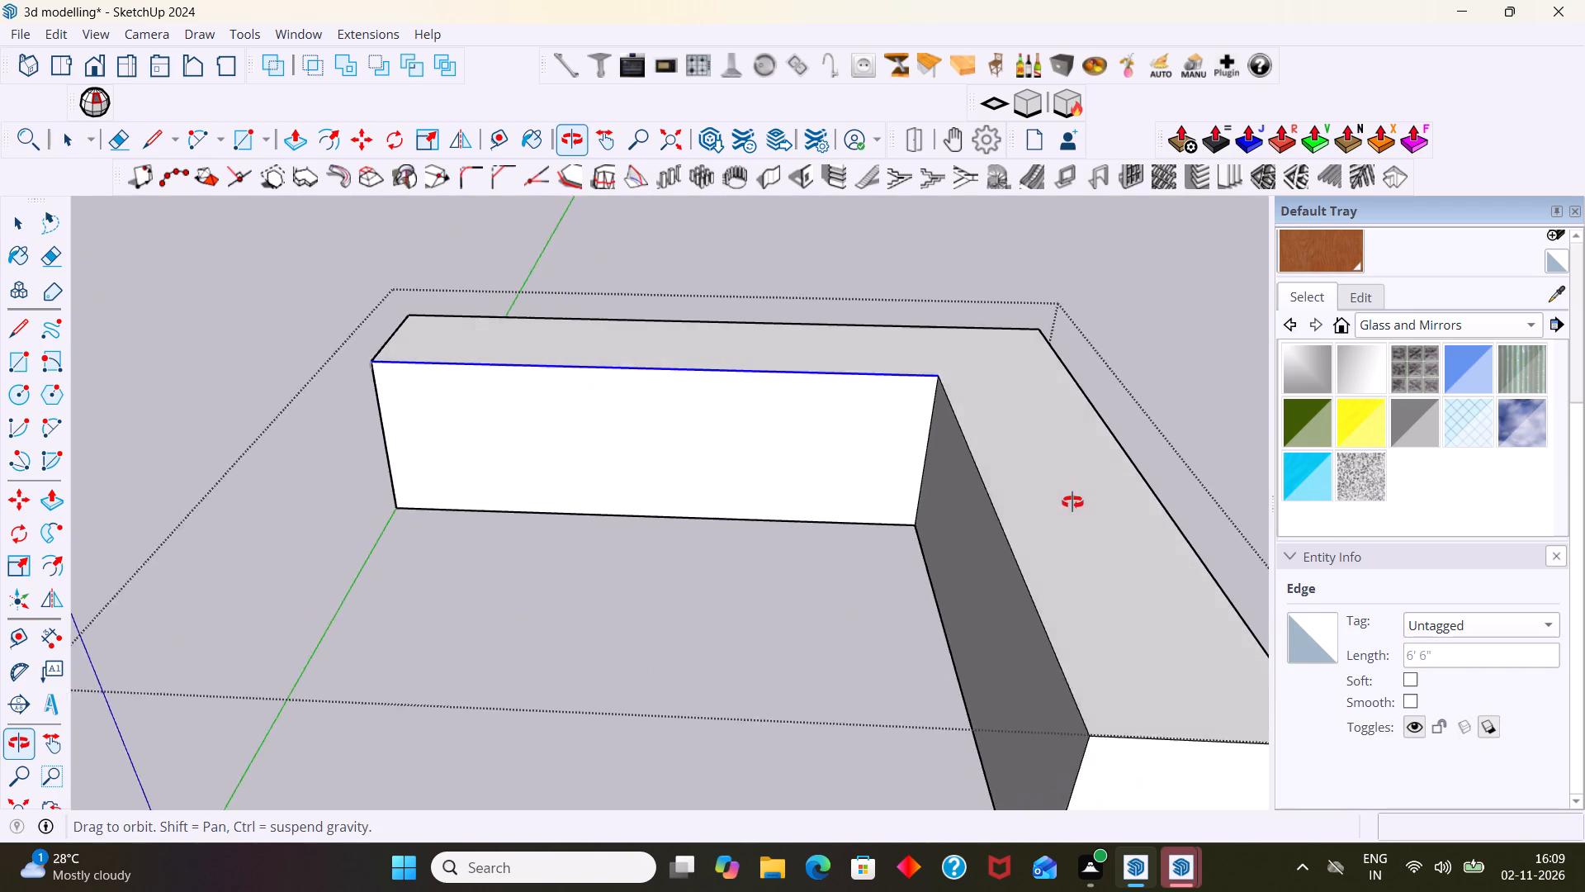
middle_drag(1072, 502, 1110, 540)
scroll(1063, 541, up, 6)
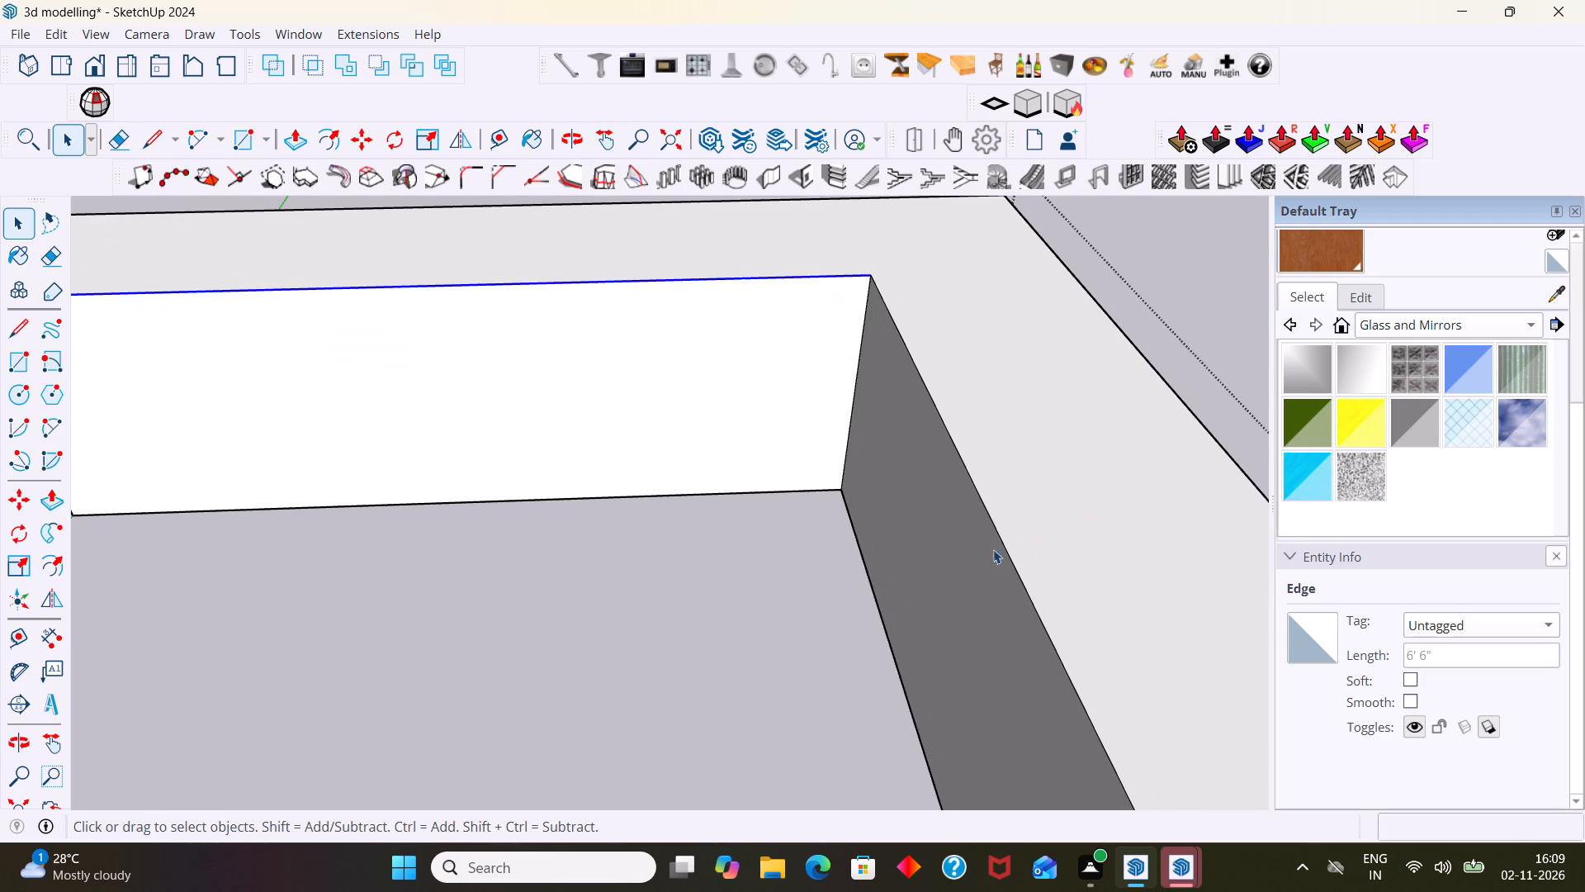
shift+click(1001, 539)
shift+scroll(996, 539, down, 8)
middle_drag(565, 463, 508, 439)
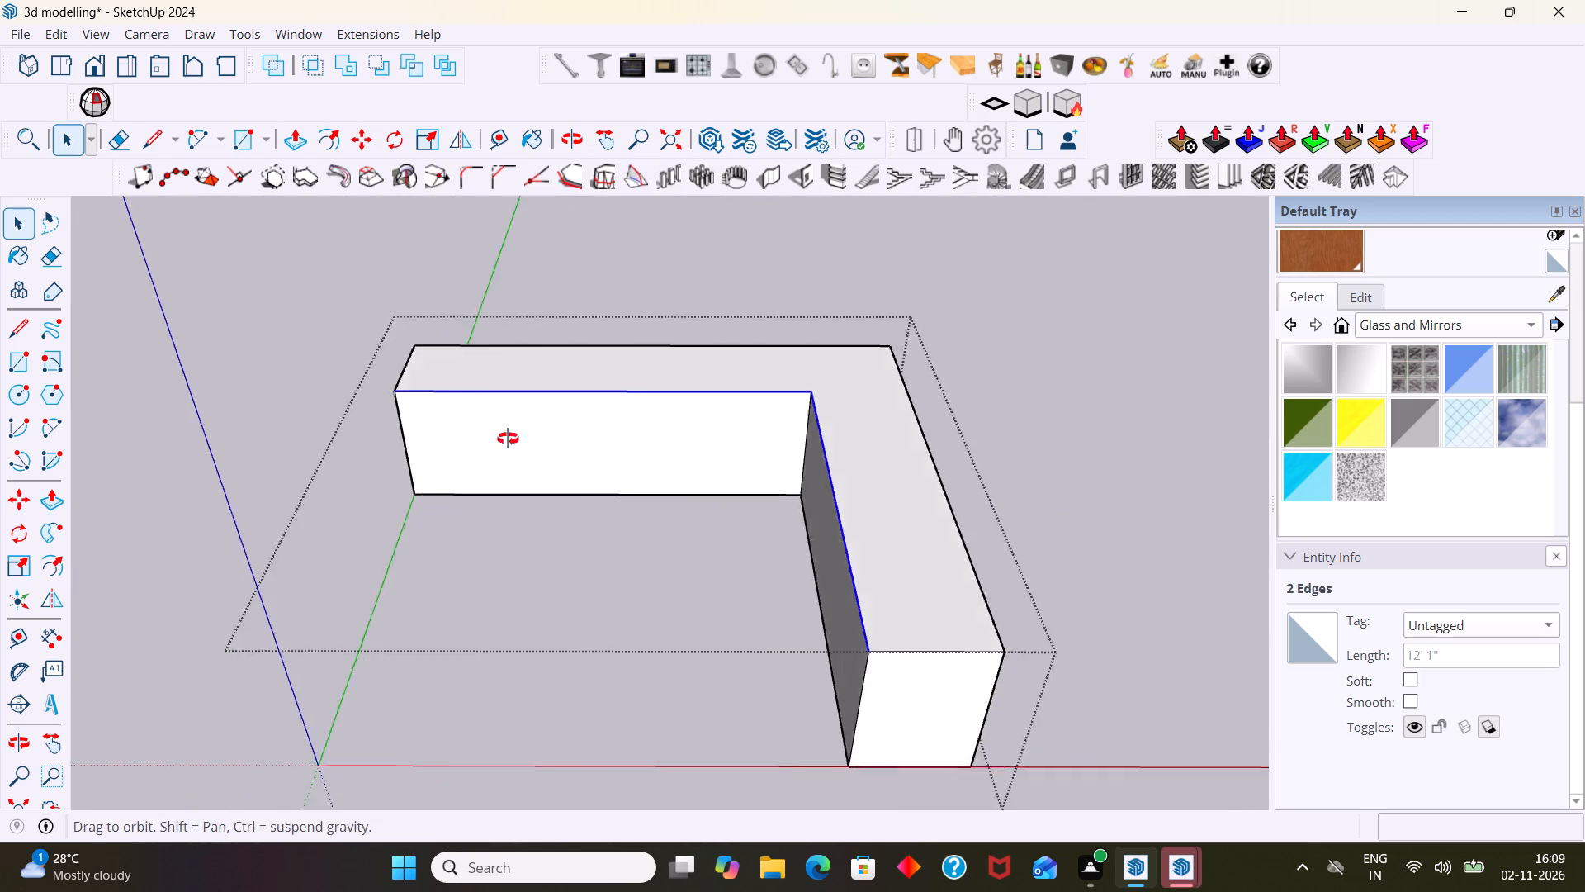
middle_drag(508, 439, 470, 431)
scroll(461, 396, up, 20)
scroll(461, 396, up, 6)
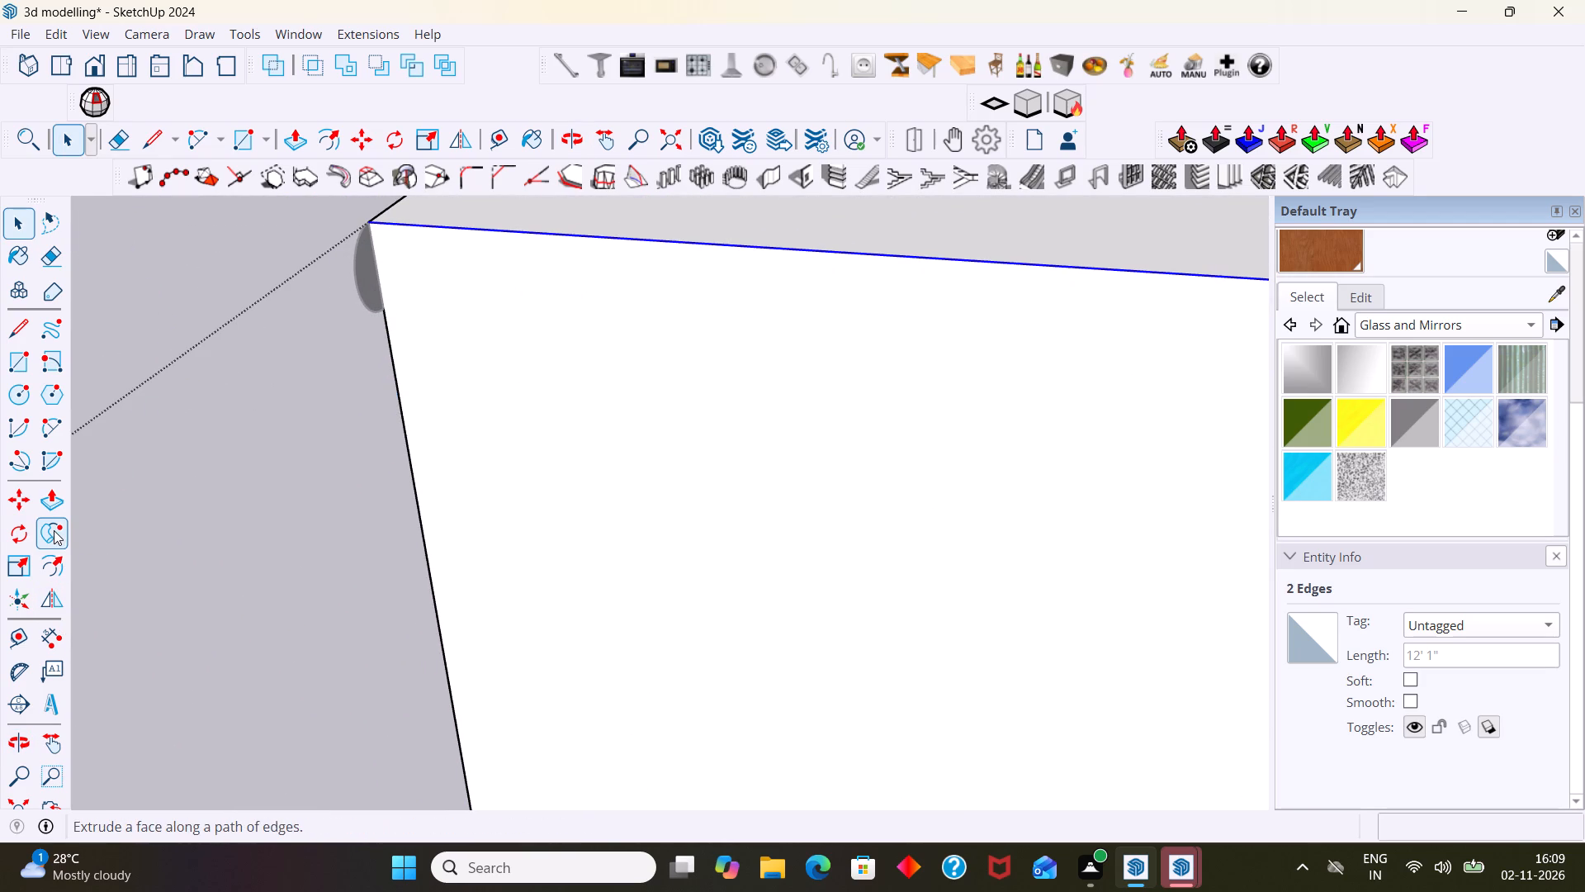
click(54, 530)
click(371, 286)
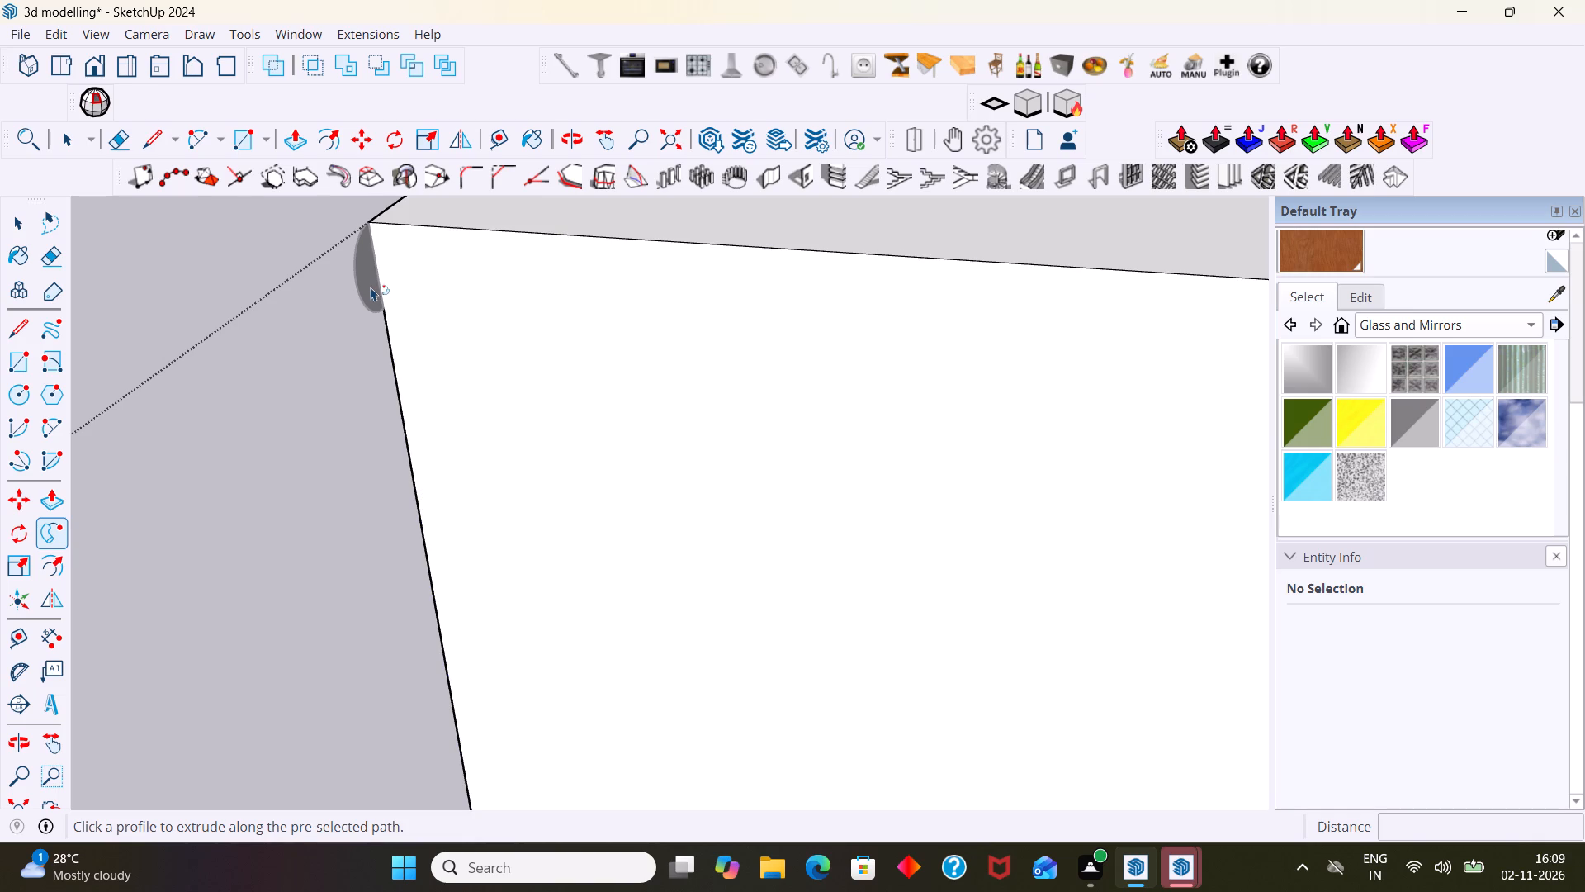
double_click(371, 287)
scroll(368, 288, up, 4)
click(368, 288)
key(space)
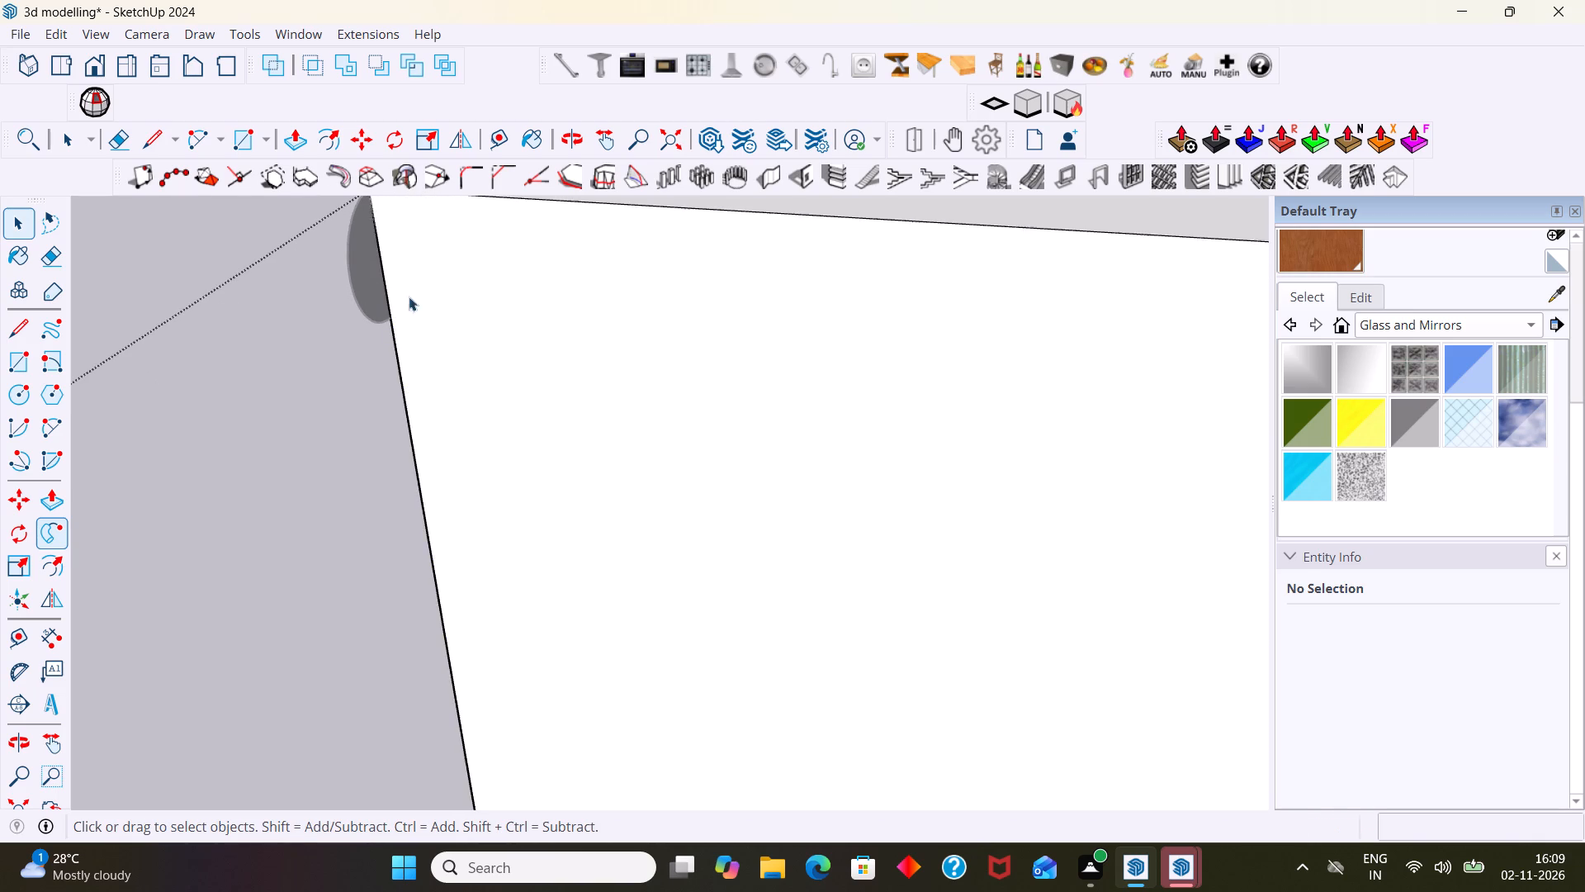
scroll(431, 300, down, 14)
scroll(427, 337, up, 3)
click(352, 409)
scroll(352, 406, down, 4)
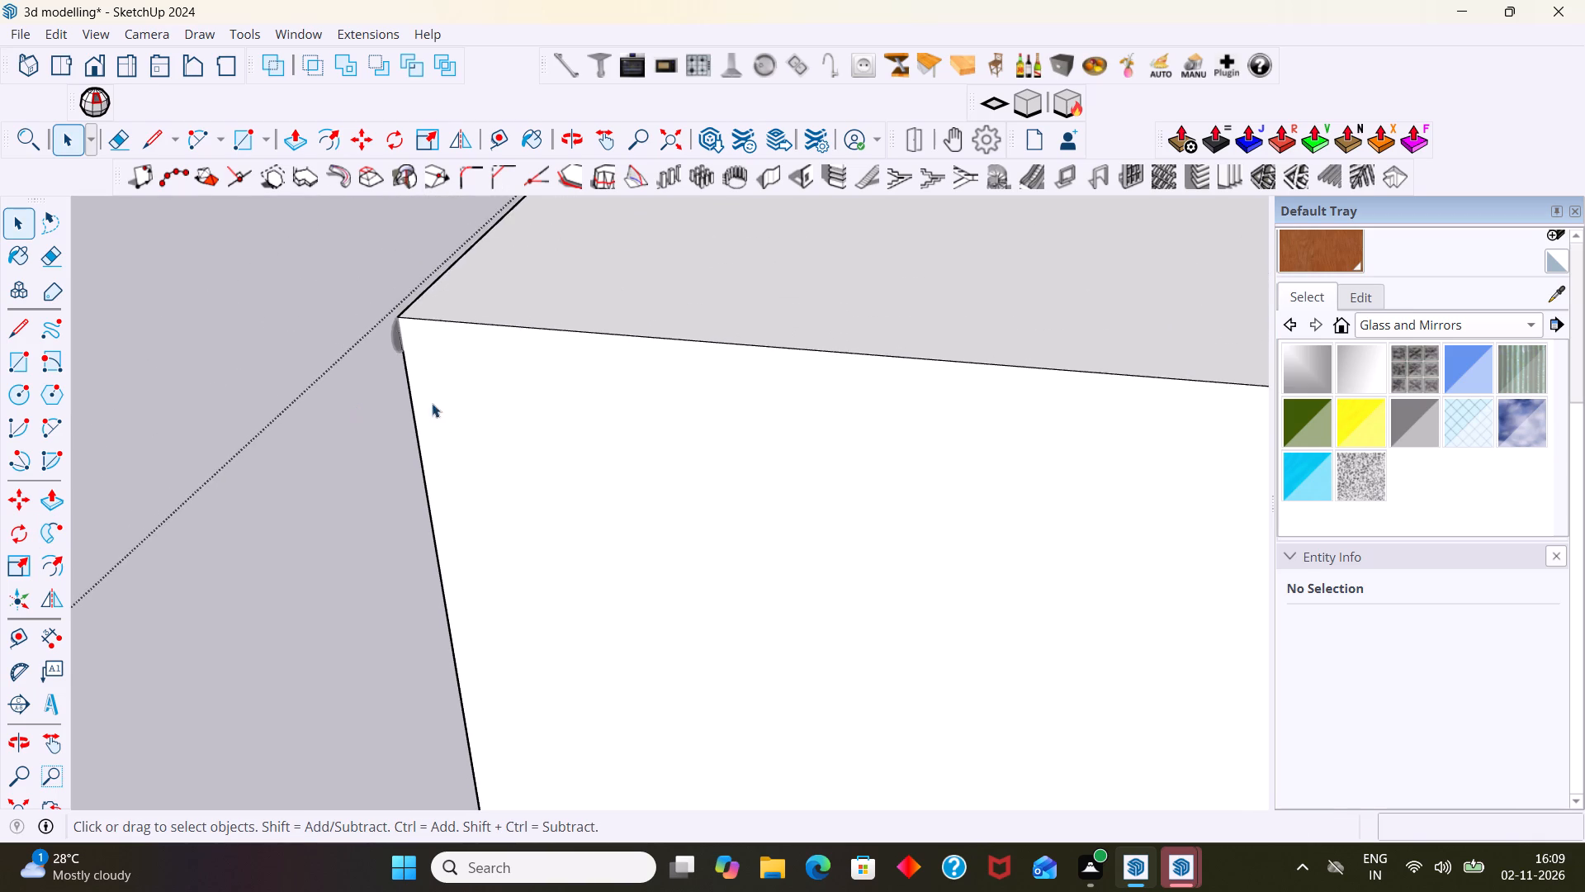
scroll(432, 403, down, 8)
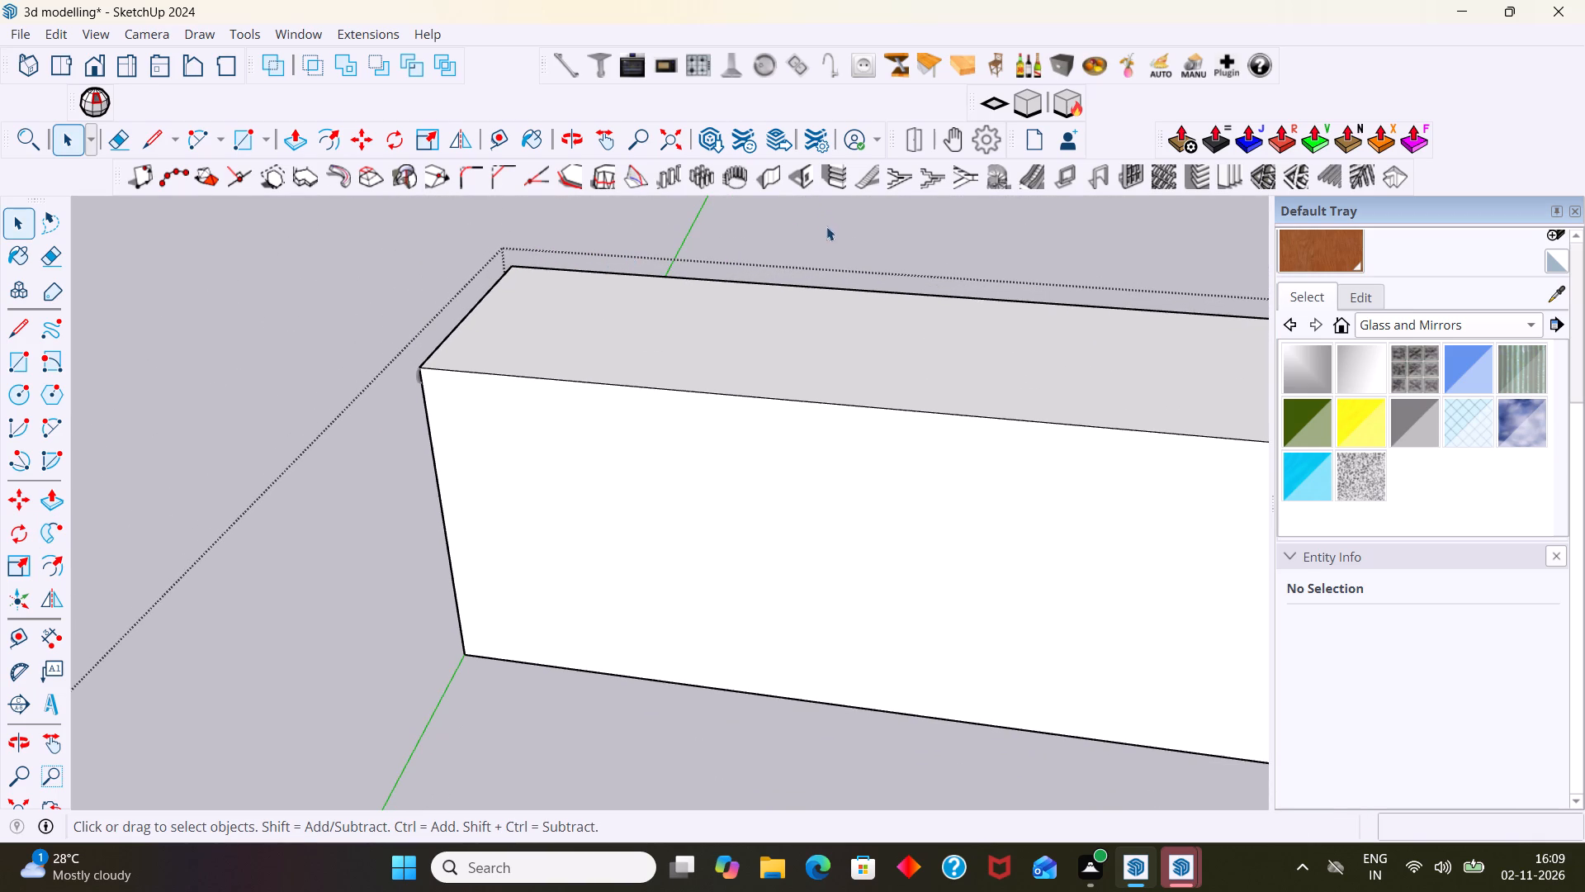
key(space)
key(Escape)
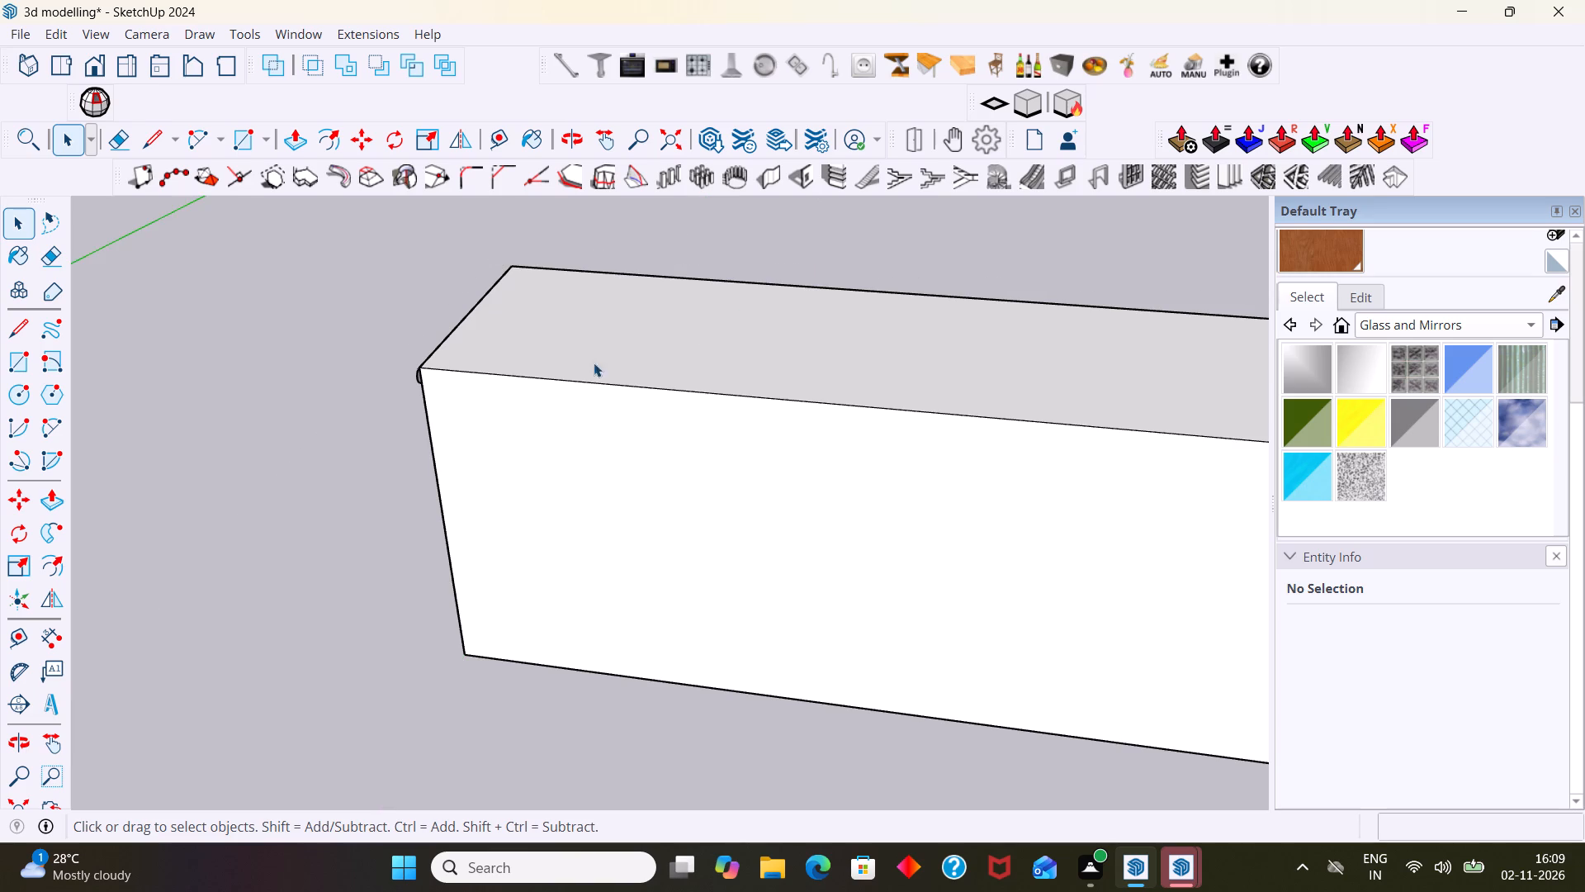
Group the half-circle face together with its bounding arc and line.
scroll(423, 382, up, 18)
scroll(501, 372, down, 4)
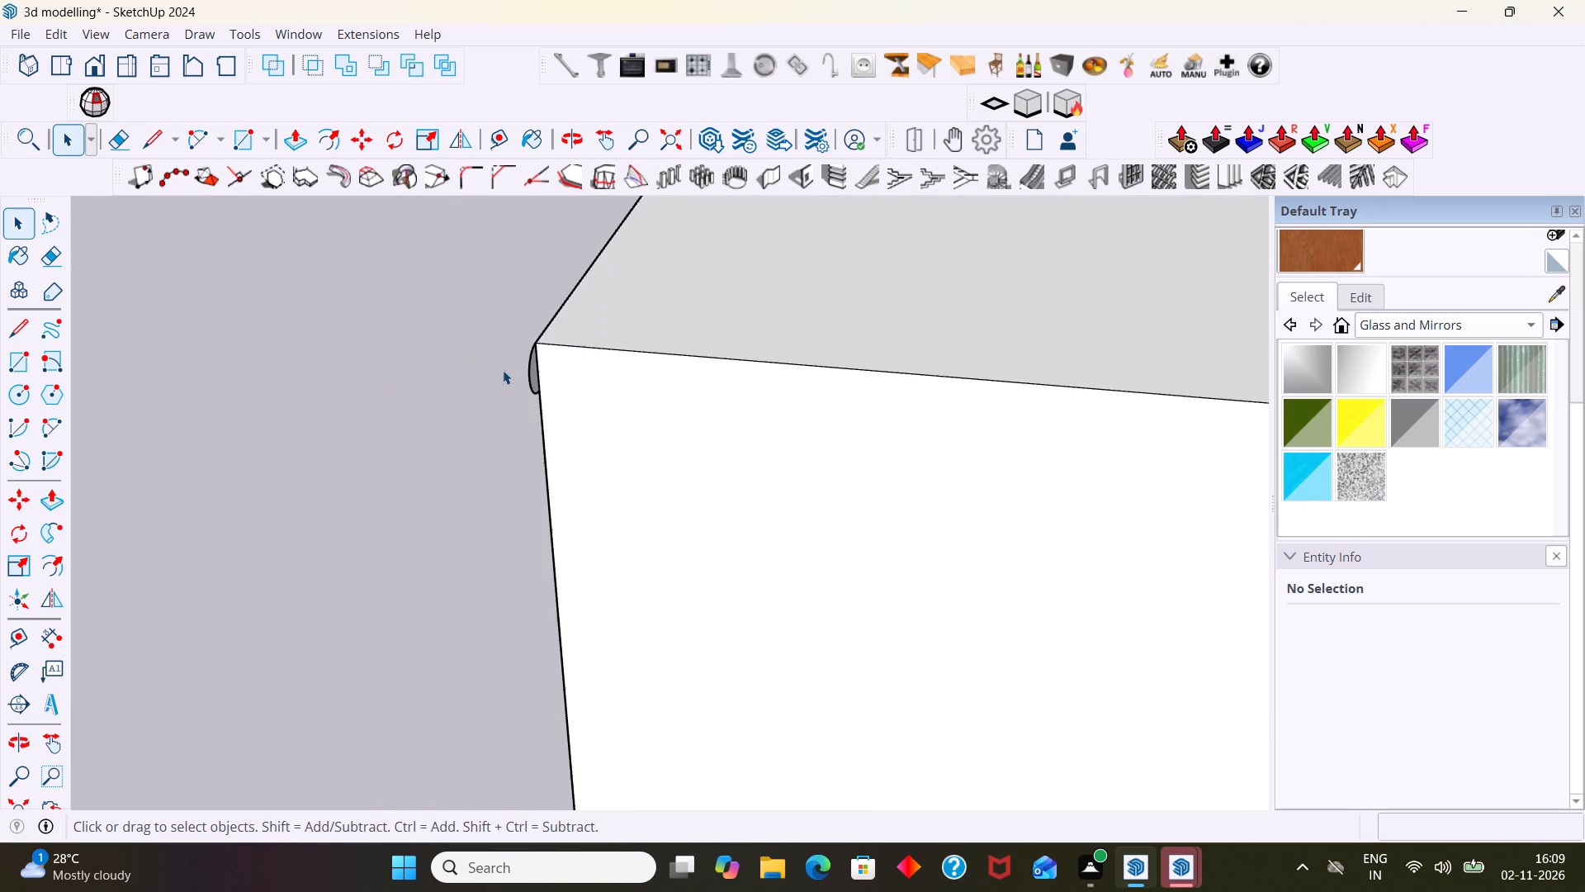
scroll(509, 374, up, 4)
scroll(570, 368, down, 2)
middle_drag(746, 363, 634, 344)
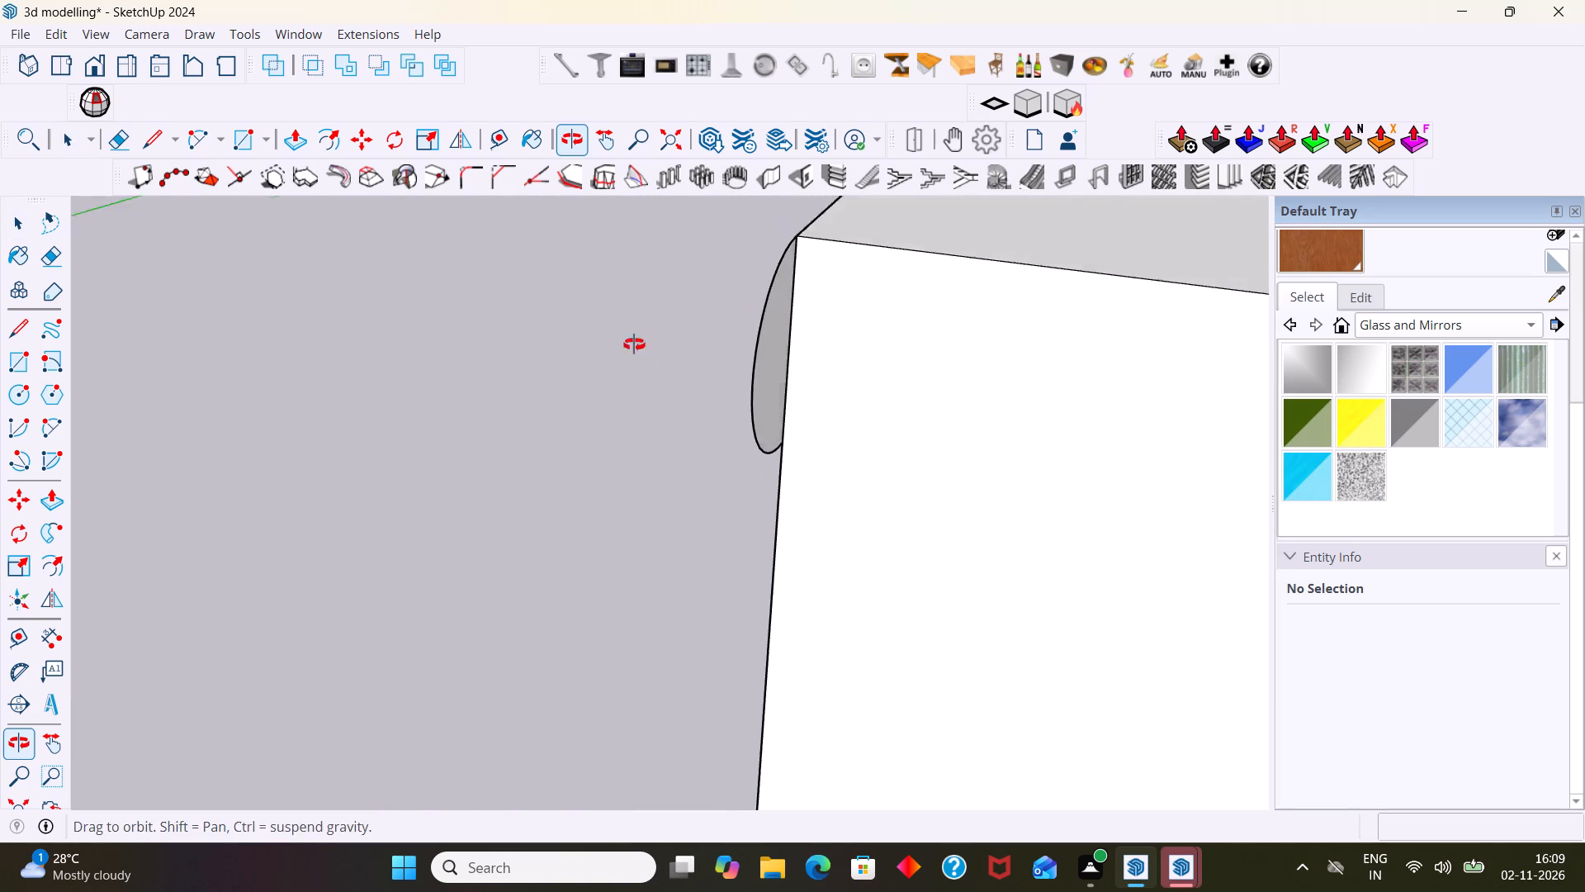
middle_drag(634, 344, 608, 337)
scroll(778, 356, down, 2)
double_click(776, 362)
click(777, 369)
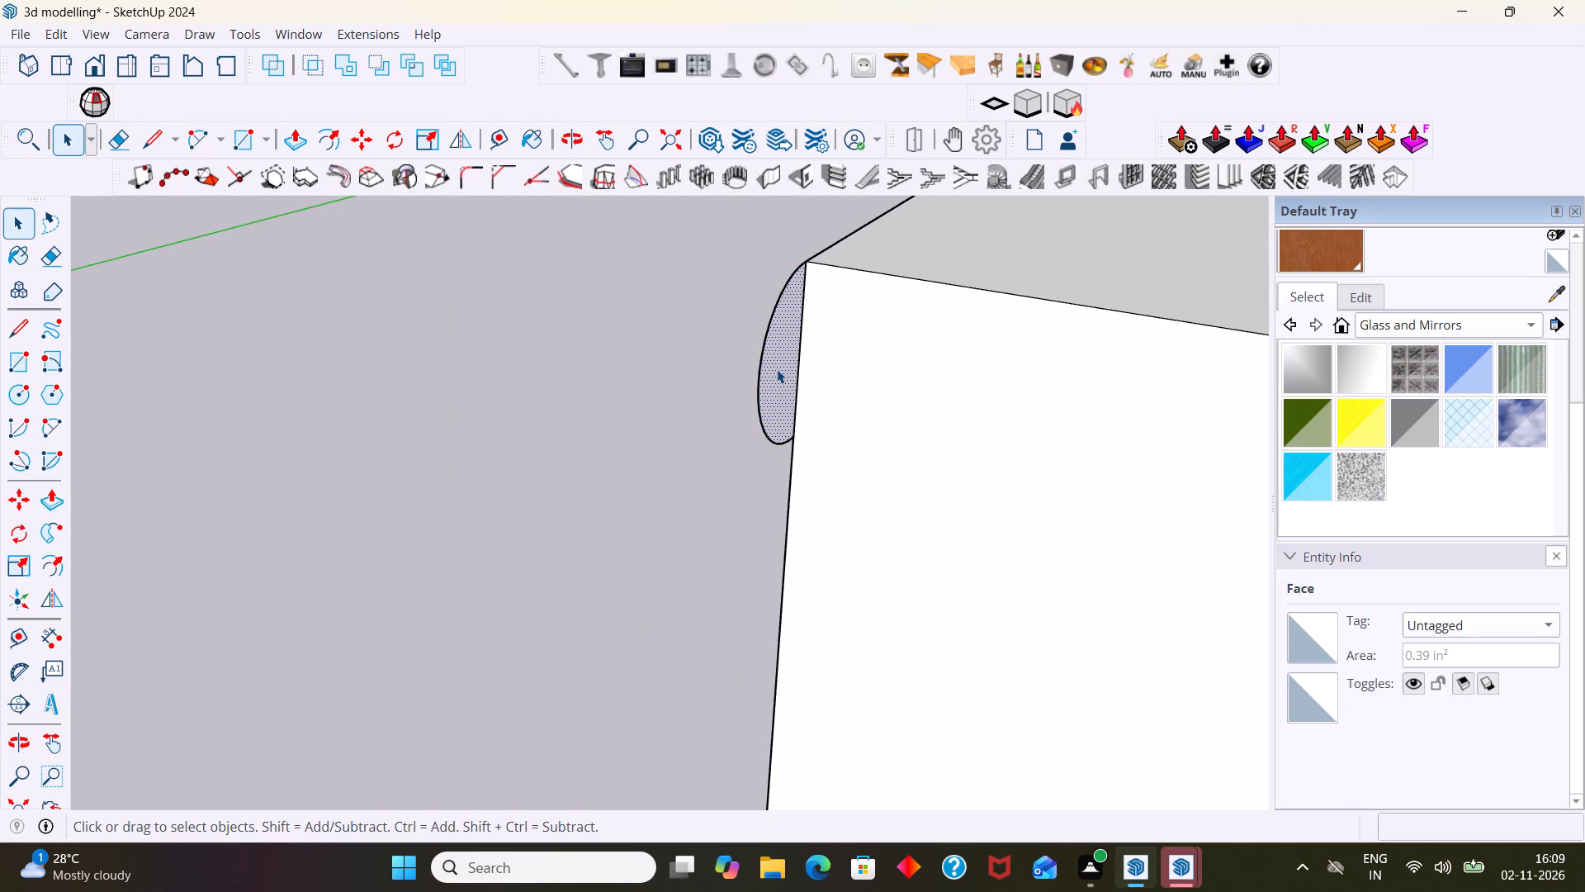
triple_click(777, 369)
right_click(777, 372)
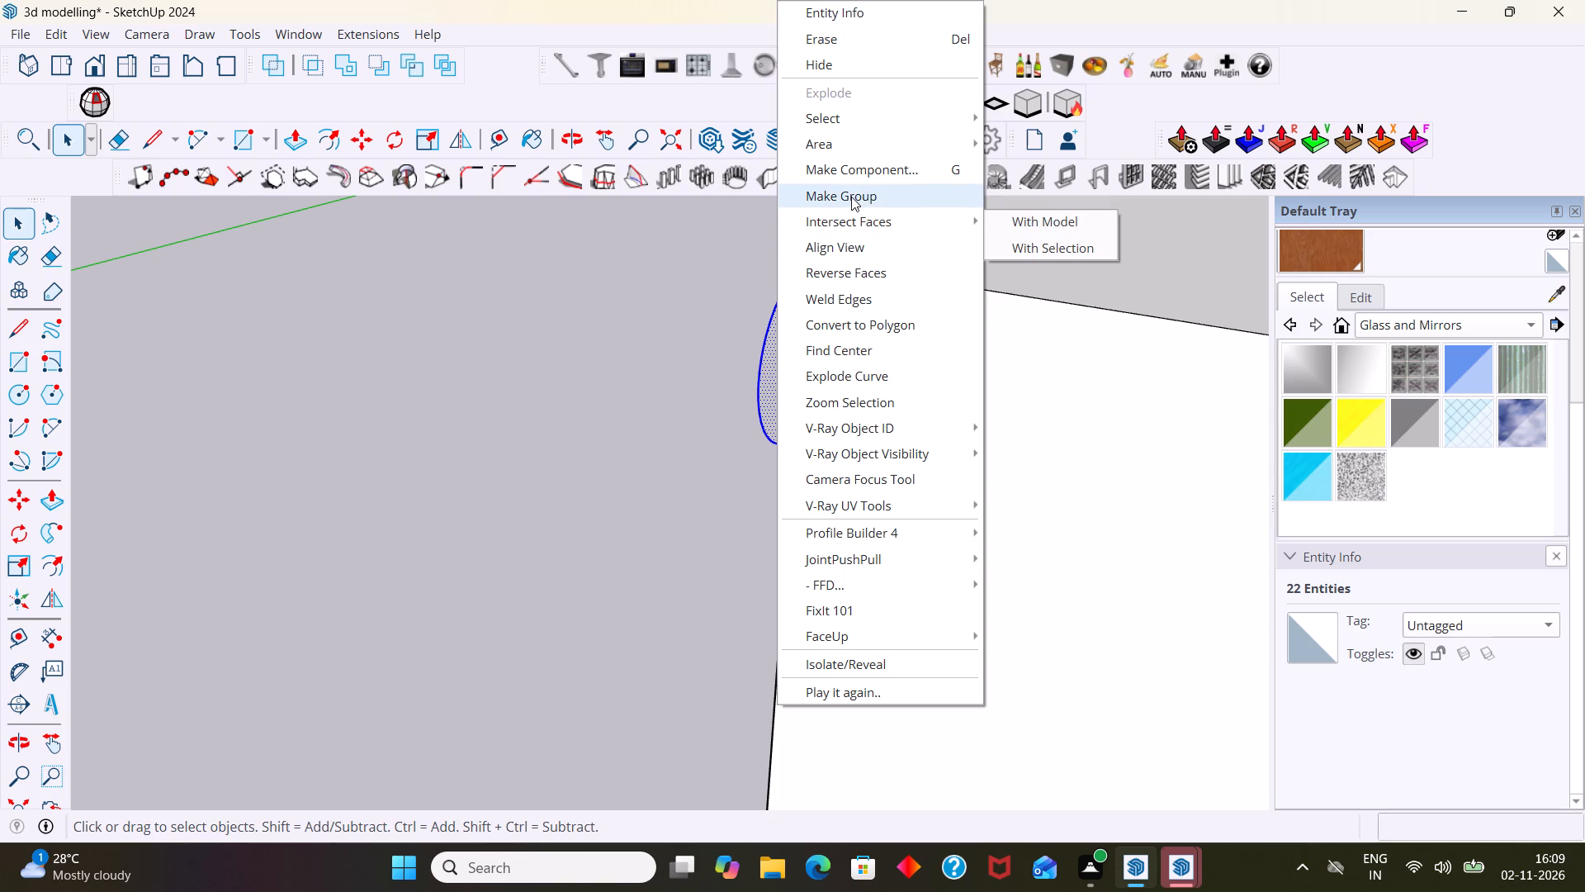
click(854, 193)
drag(616, 451, 626, 441)
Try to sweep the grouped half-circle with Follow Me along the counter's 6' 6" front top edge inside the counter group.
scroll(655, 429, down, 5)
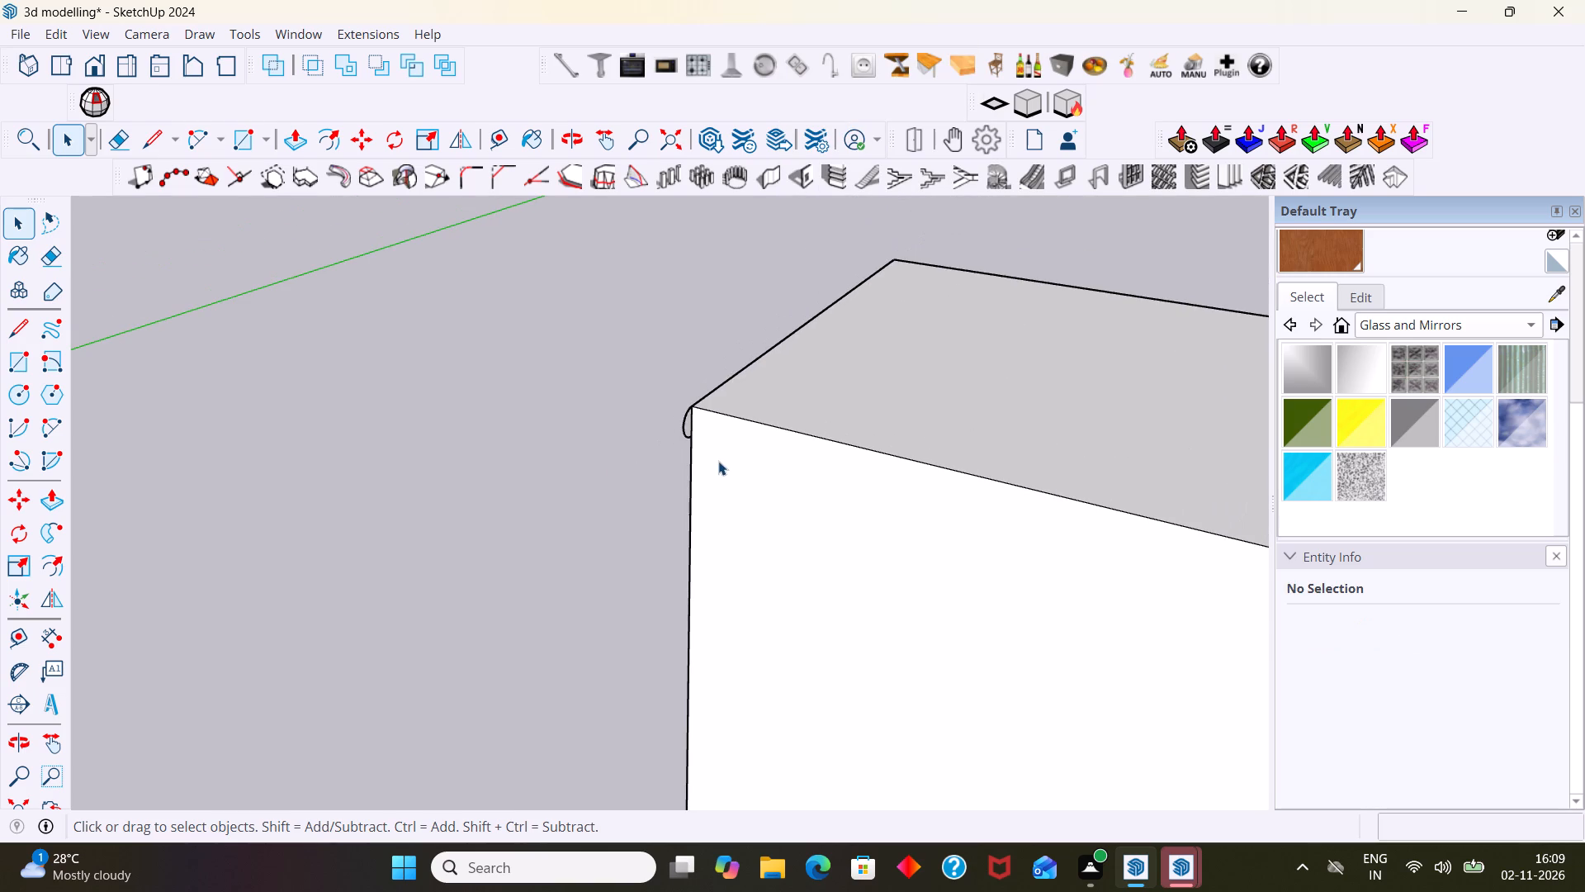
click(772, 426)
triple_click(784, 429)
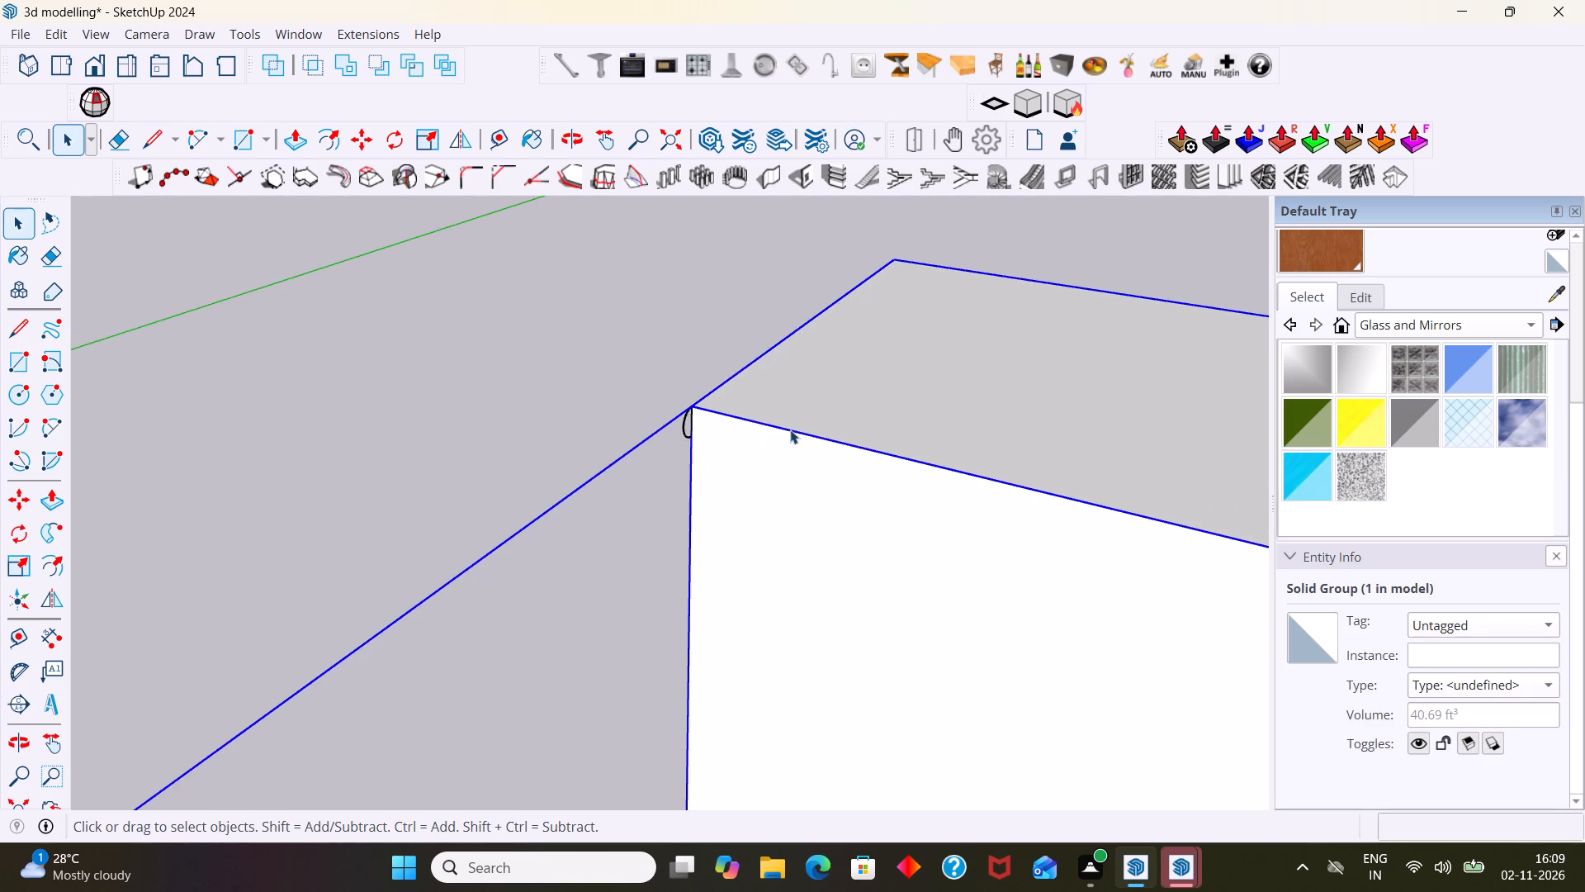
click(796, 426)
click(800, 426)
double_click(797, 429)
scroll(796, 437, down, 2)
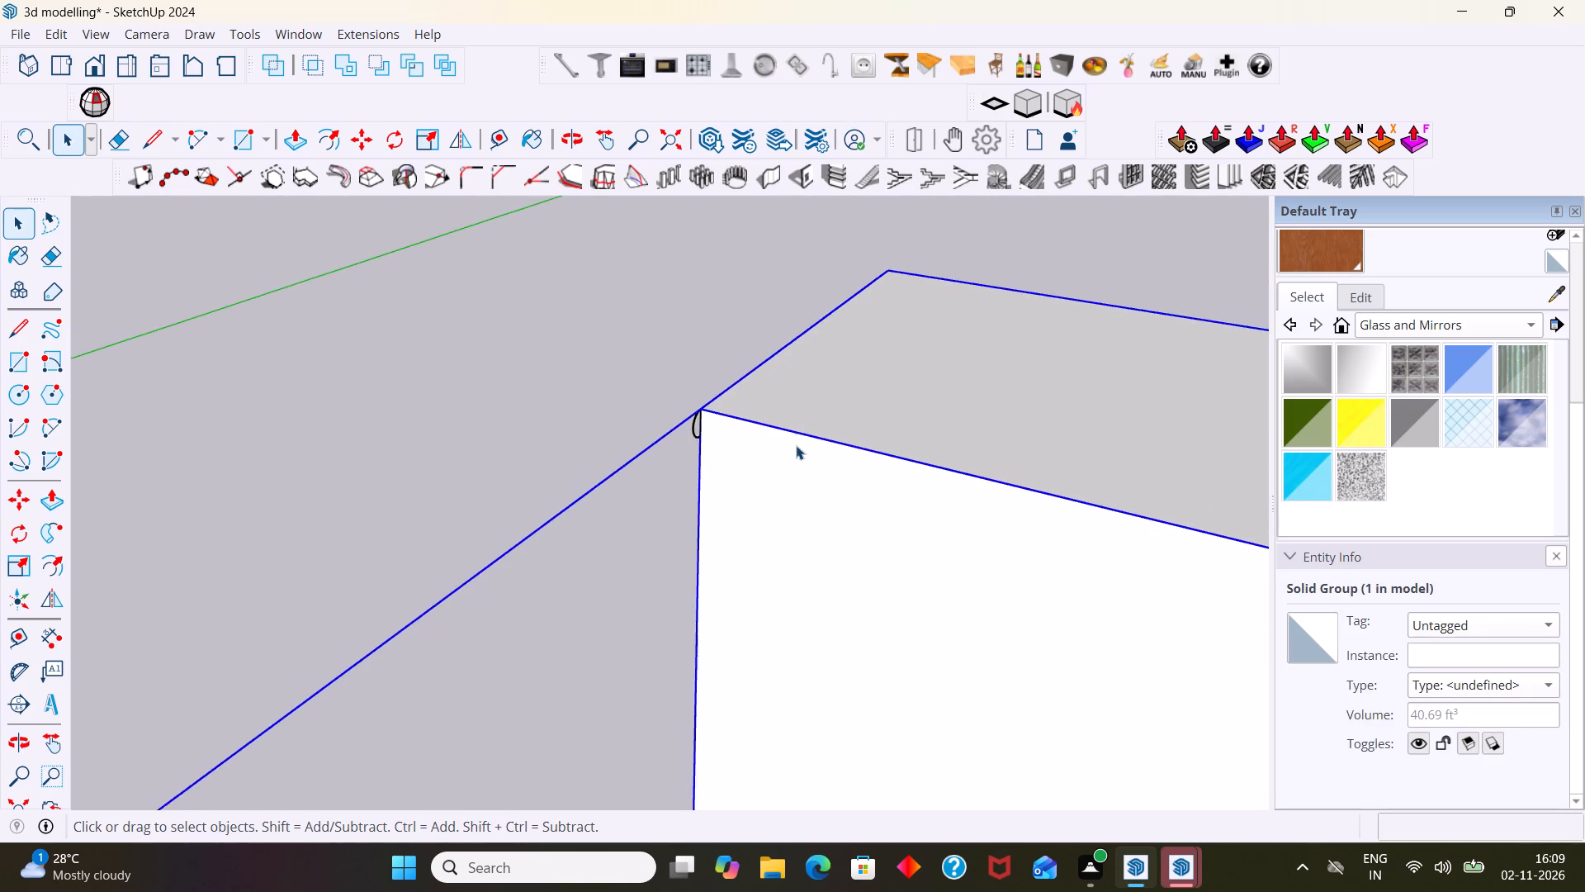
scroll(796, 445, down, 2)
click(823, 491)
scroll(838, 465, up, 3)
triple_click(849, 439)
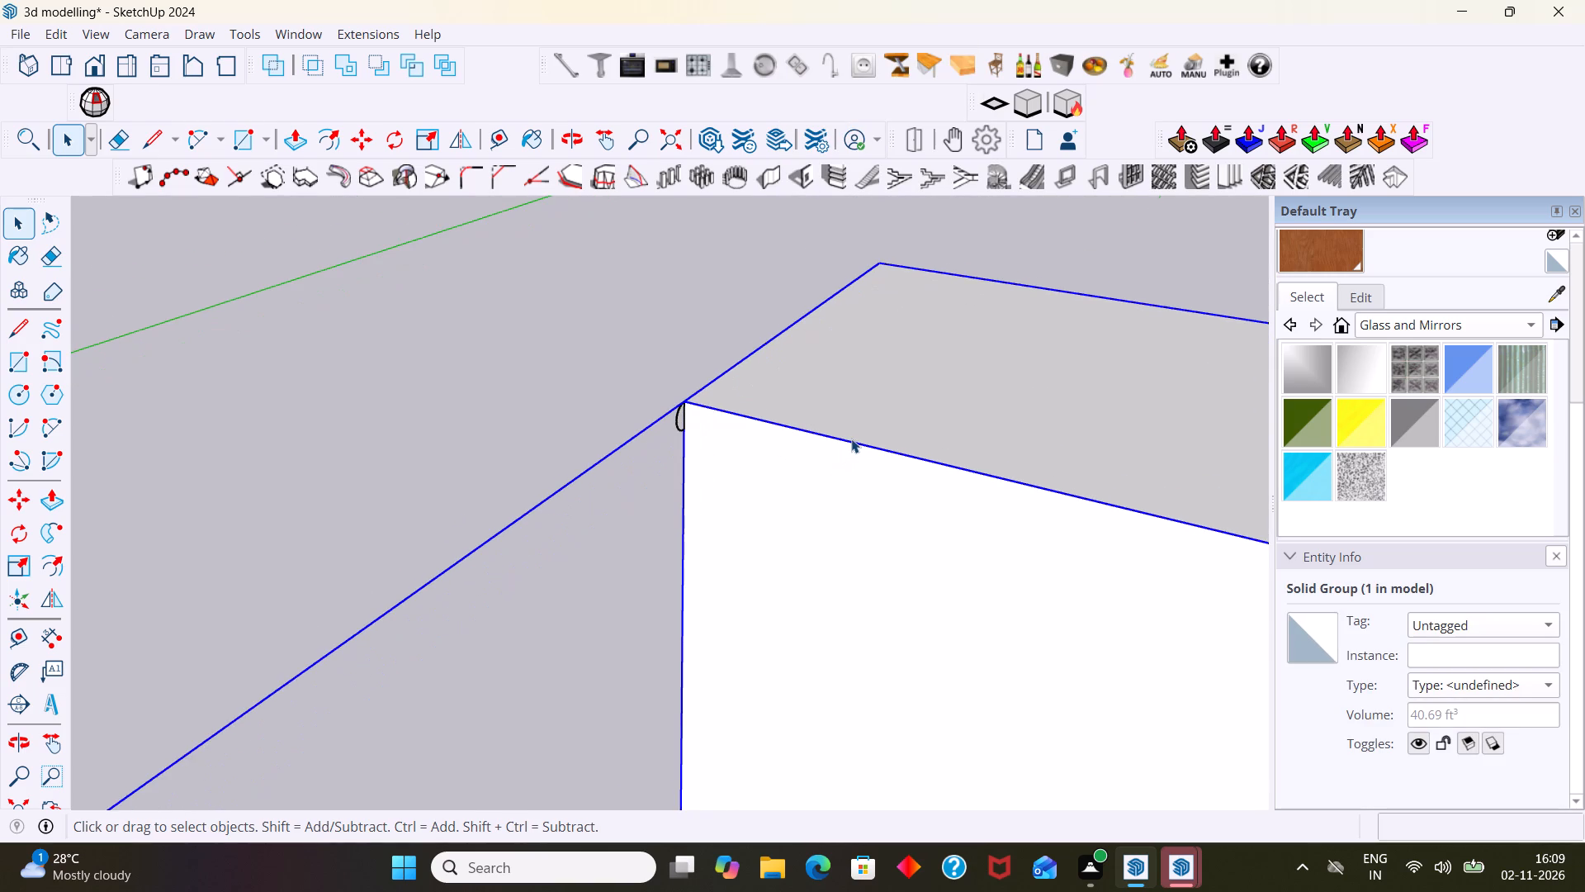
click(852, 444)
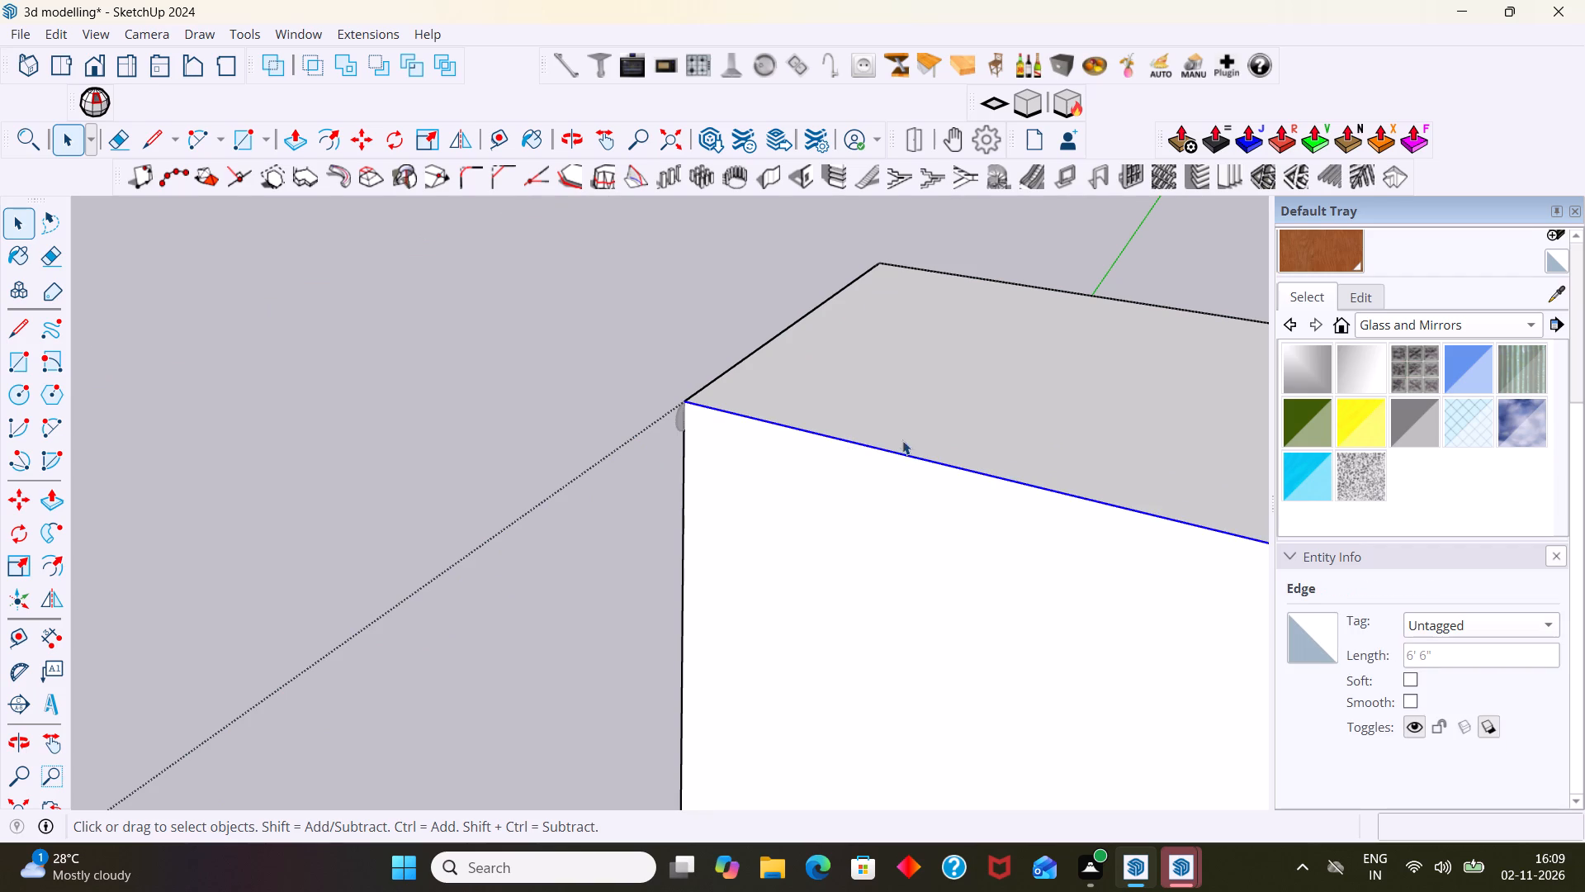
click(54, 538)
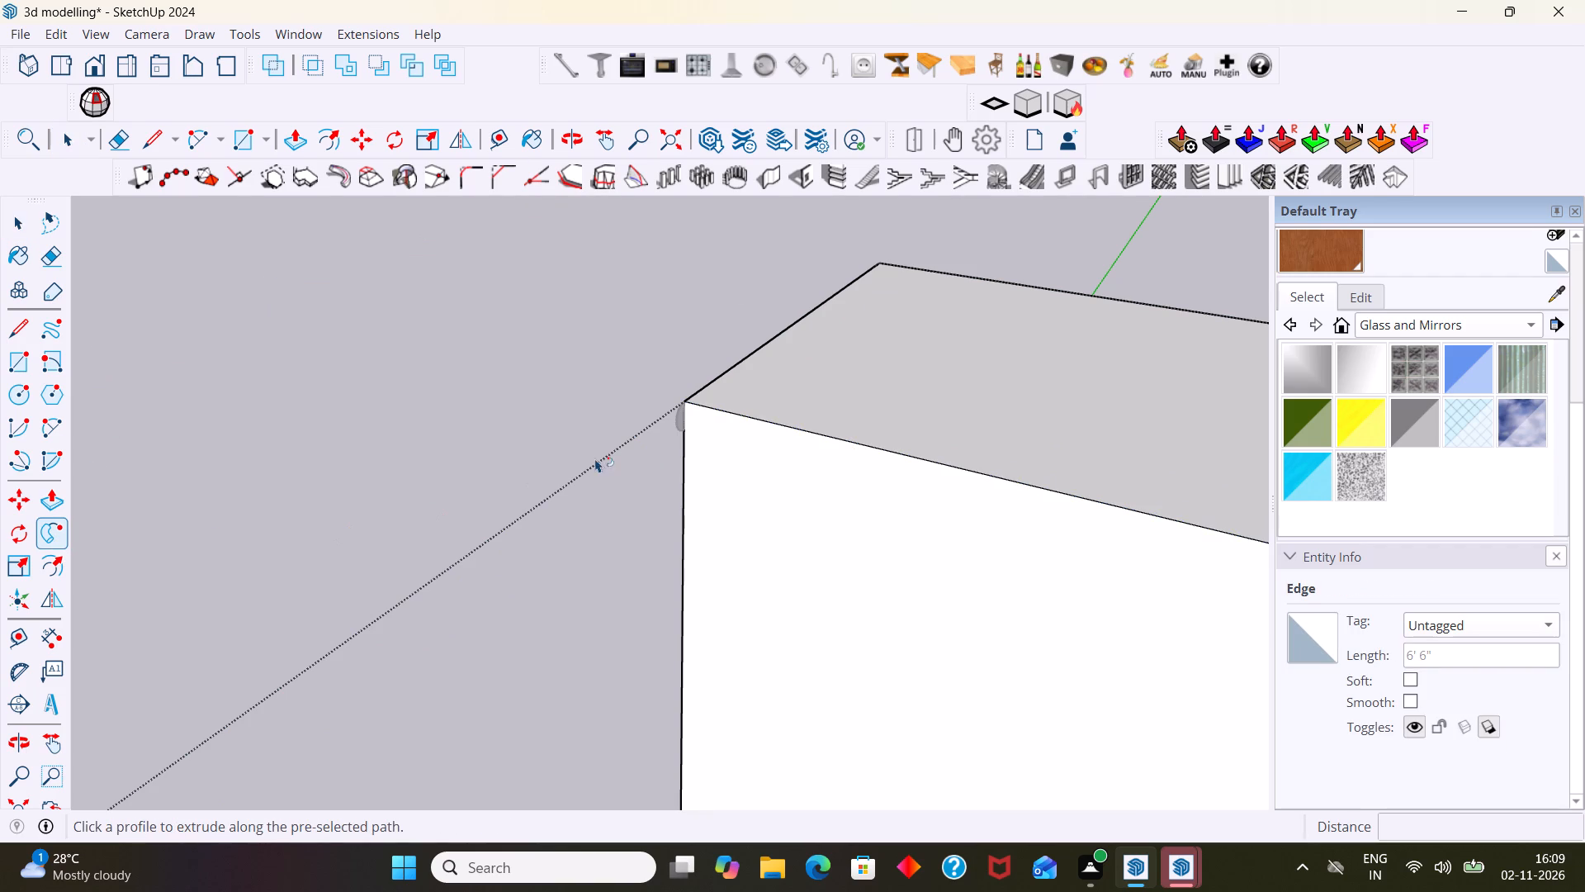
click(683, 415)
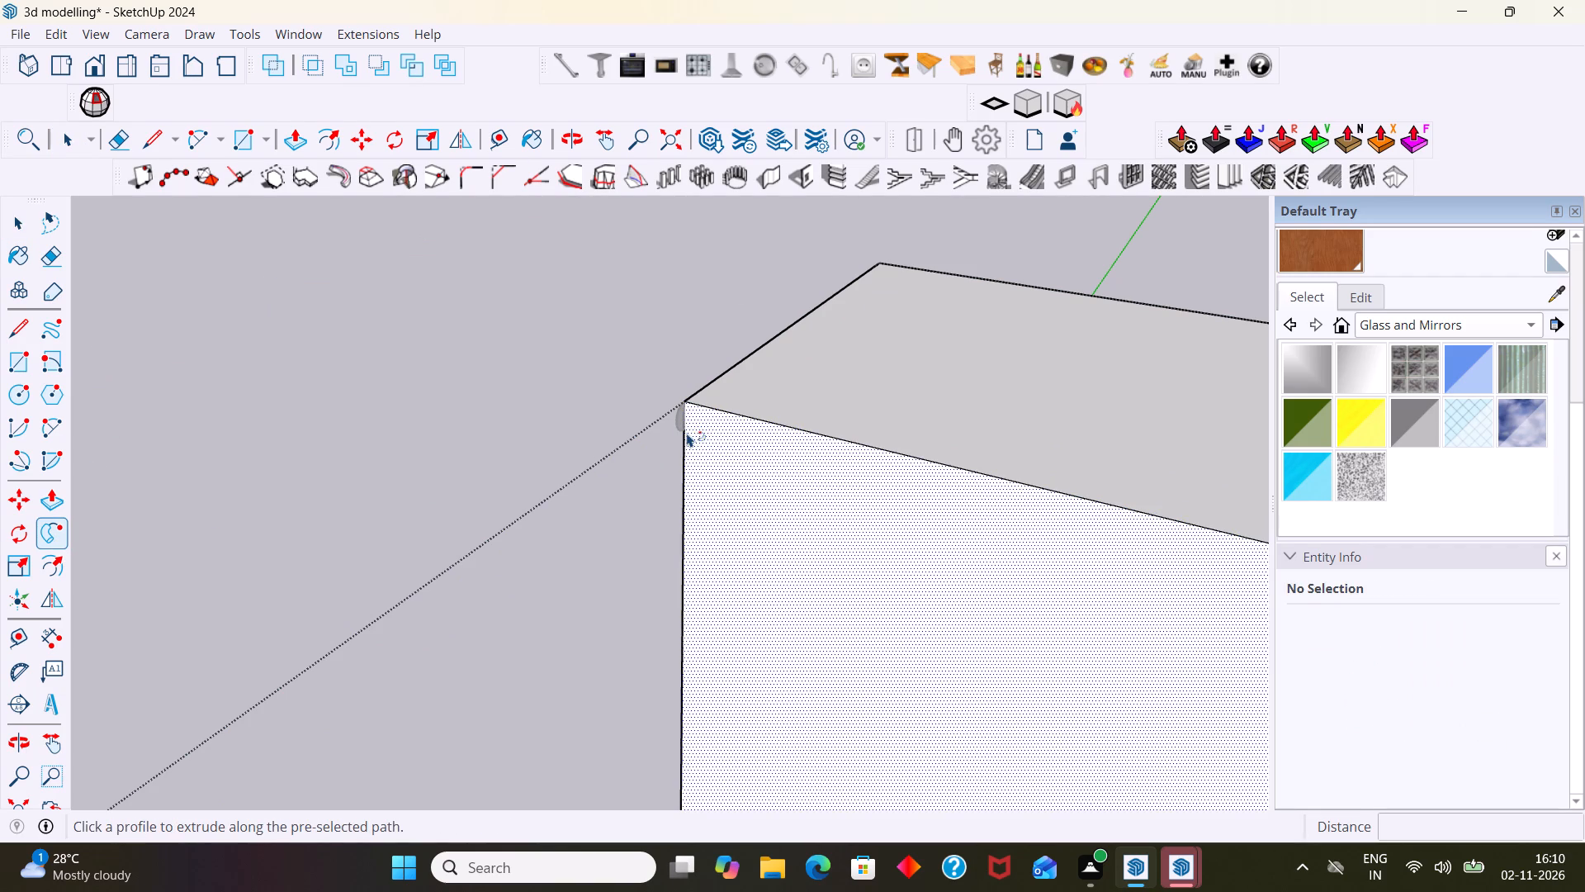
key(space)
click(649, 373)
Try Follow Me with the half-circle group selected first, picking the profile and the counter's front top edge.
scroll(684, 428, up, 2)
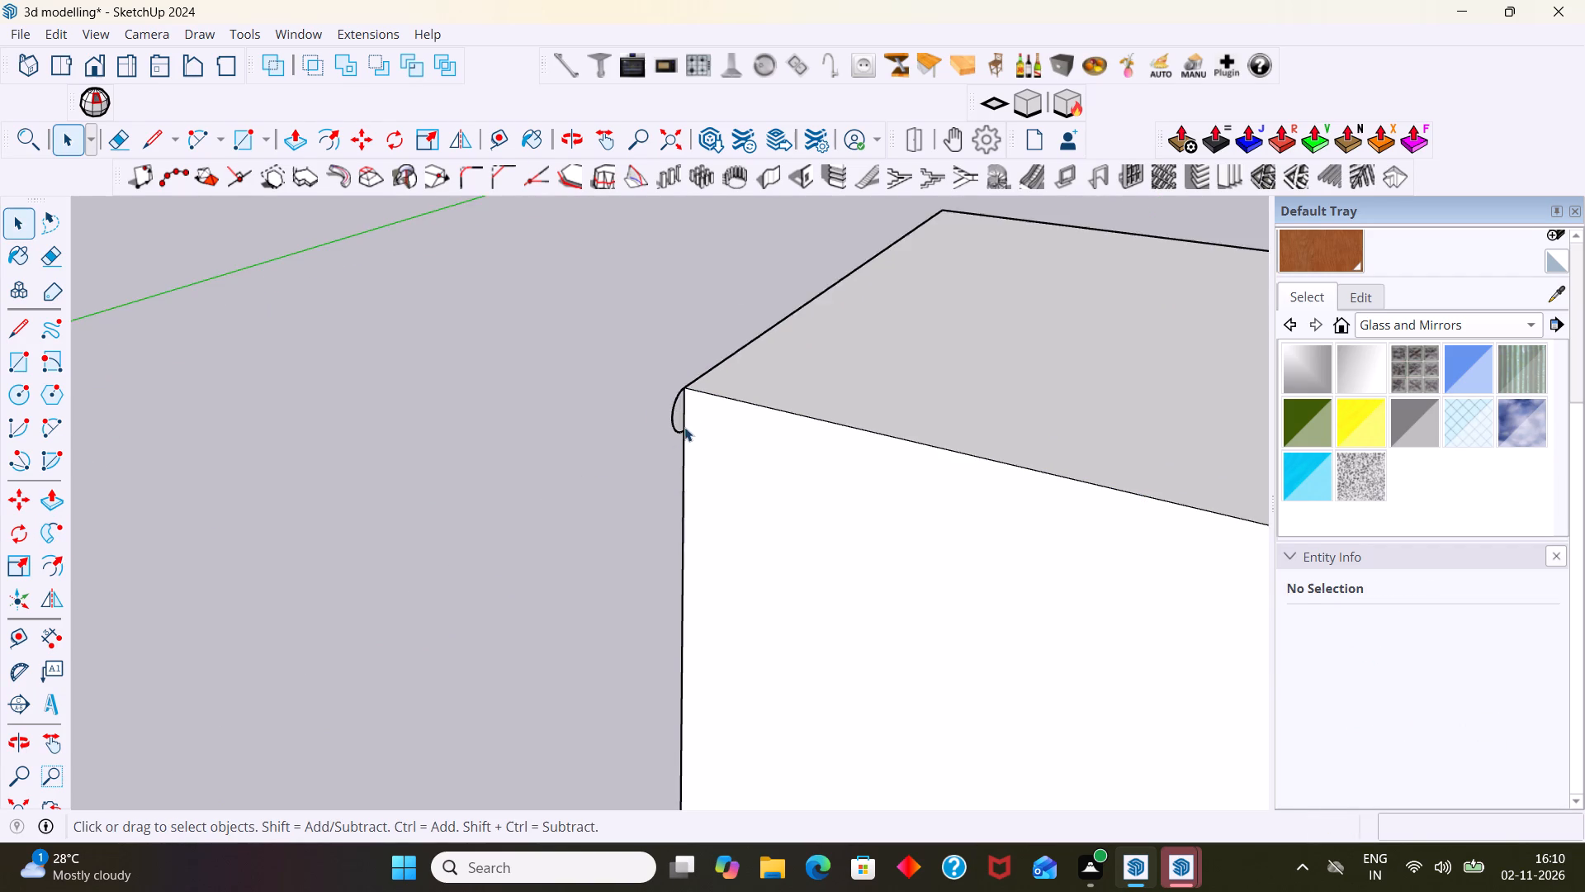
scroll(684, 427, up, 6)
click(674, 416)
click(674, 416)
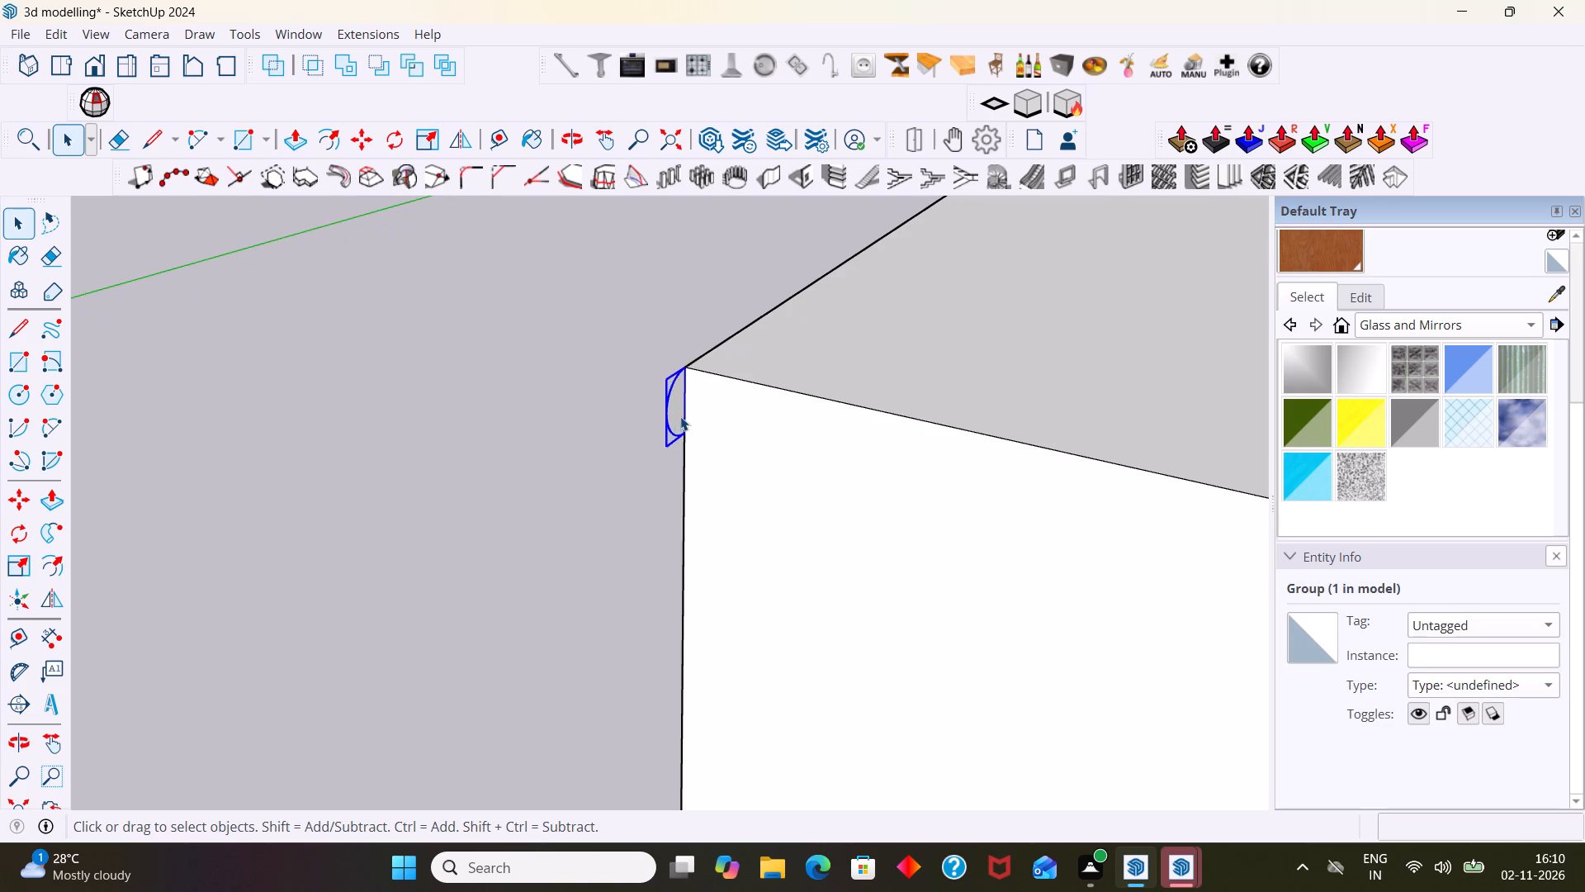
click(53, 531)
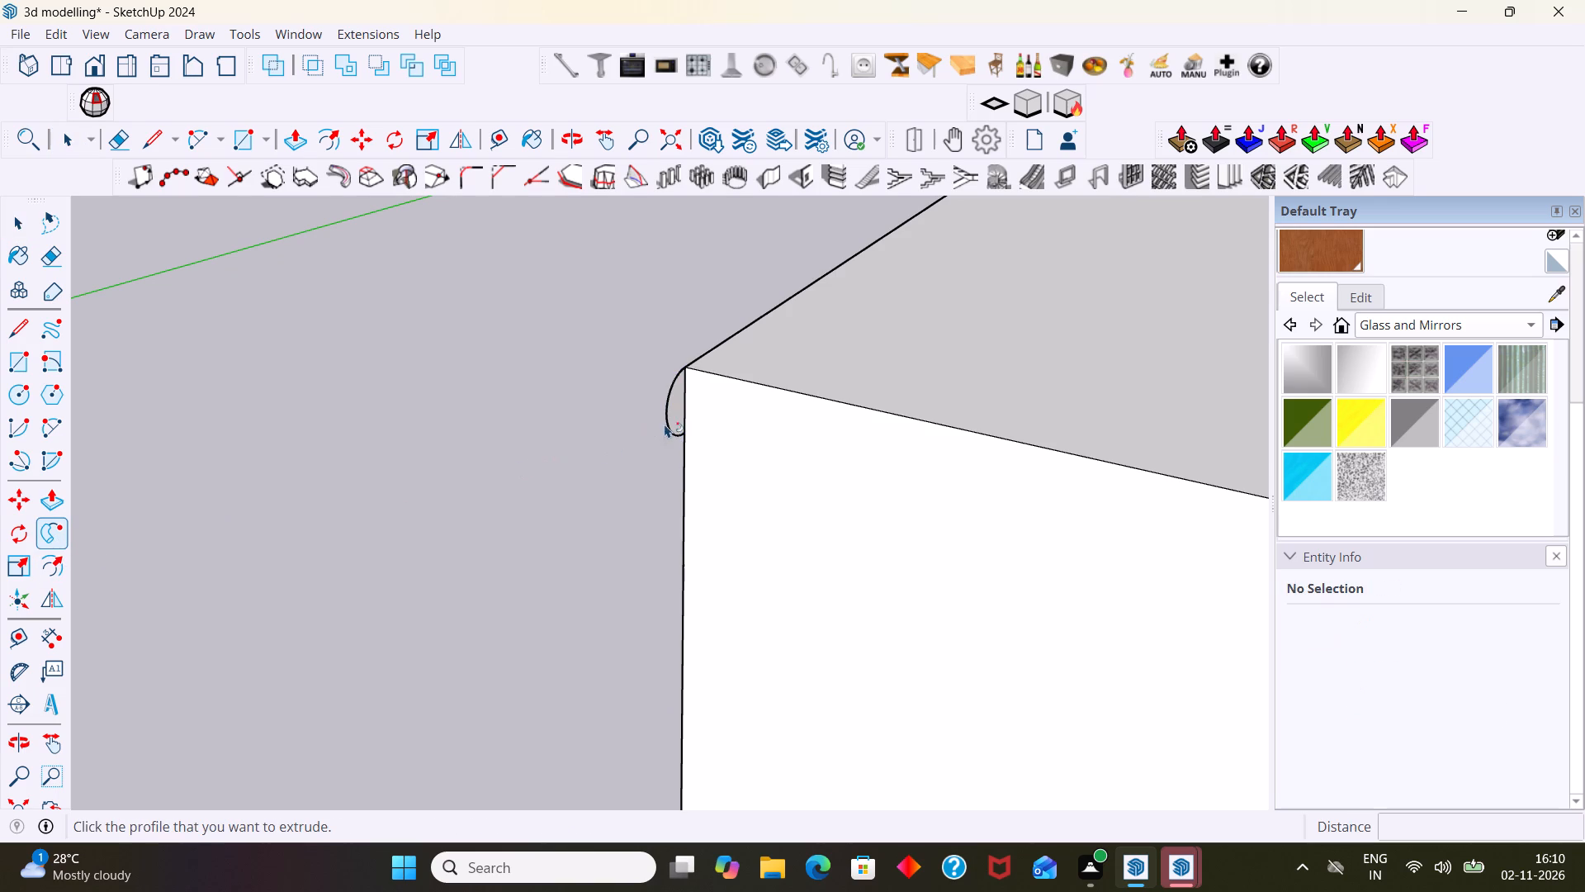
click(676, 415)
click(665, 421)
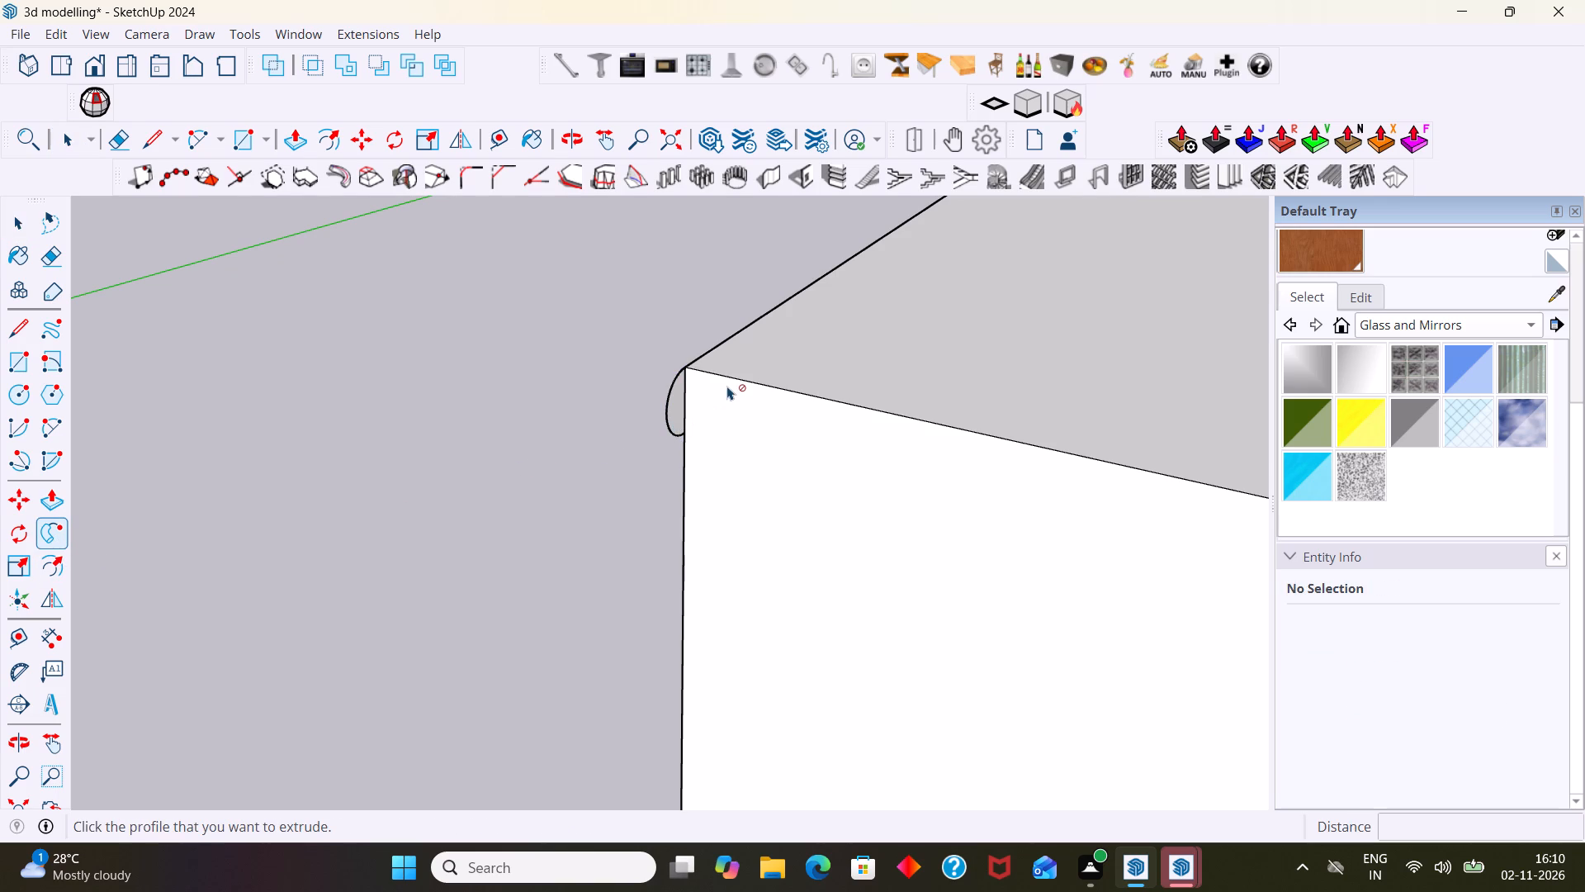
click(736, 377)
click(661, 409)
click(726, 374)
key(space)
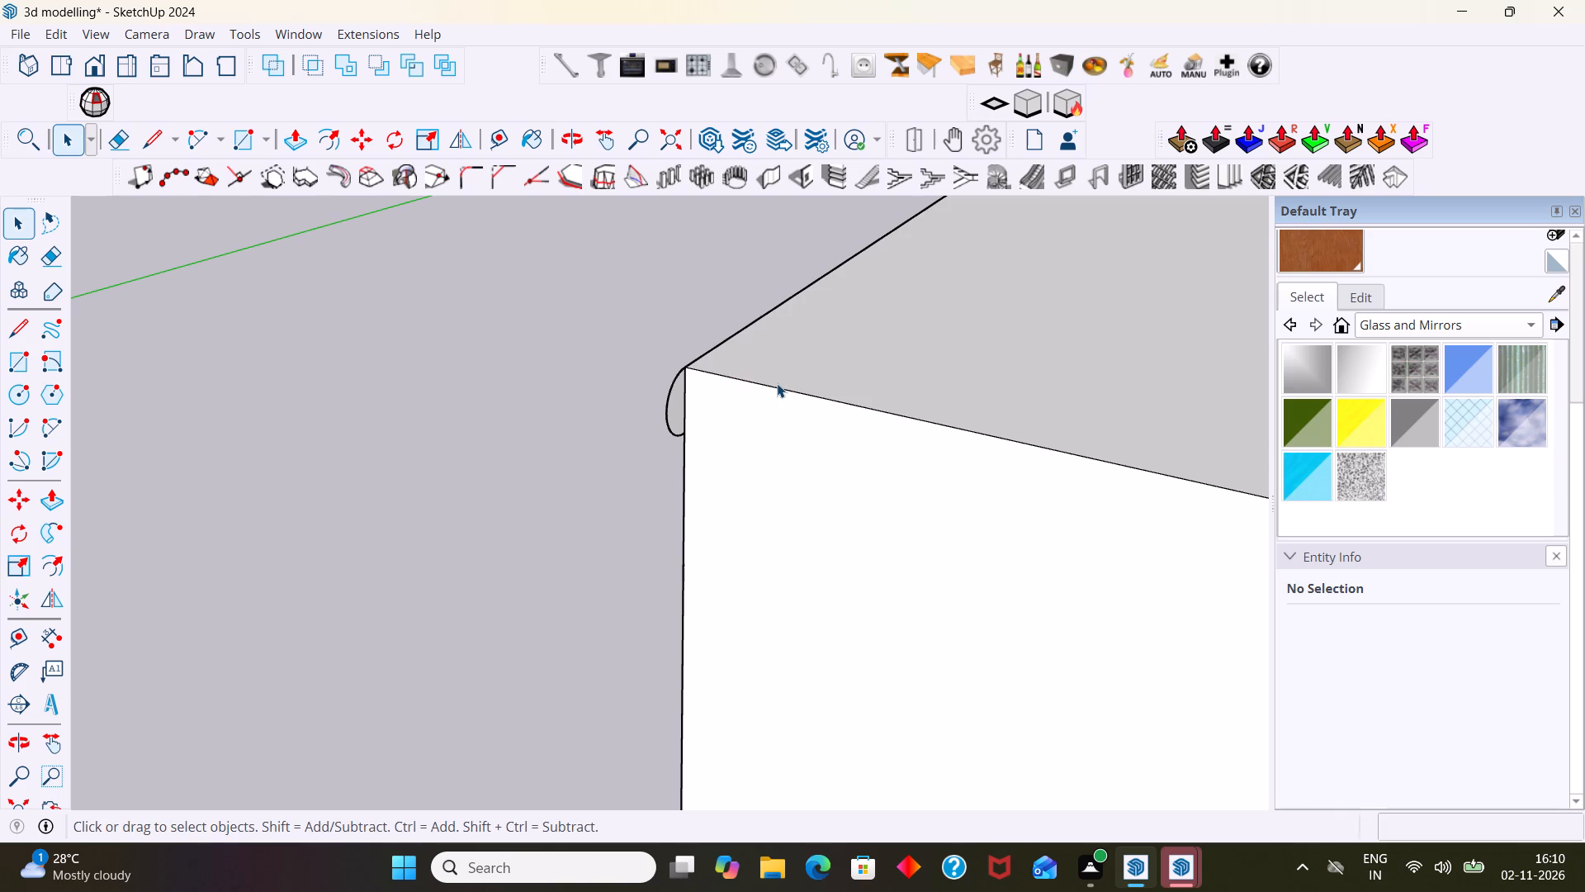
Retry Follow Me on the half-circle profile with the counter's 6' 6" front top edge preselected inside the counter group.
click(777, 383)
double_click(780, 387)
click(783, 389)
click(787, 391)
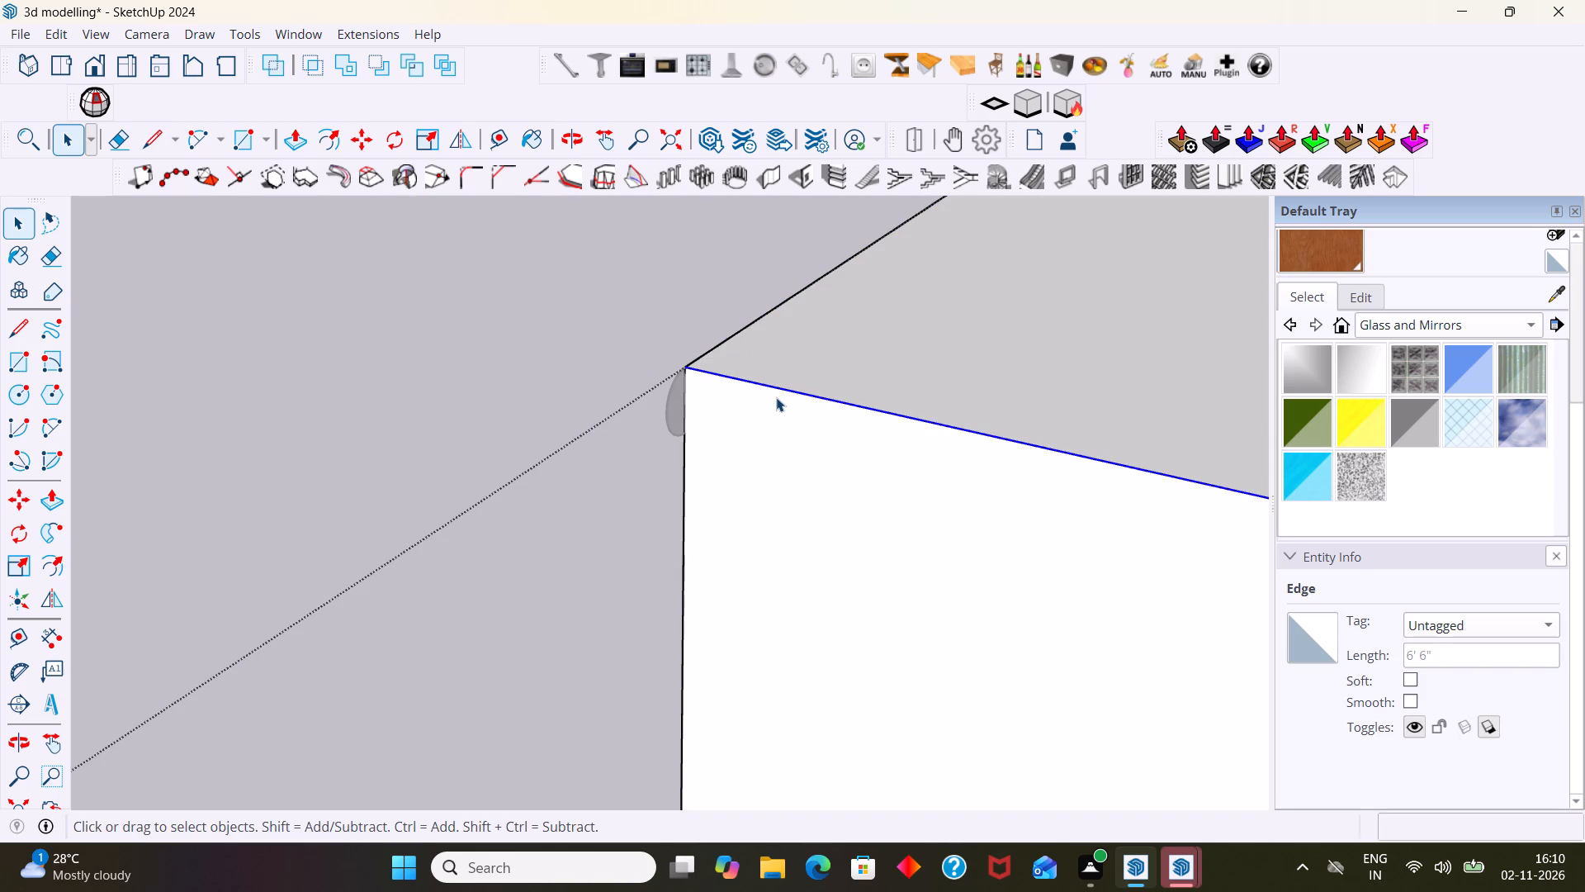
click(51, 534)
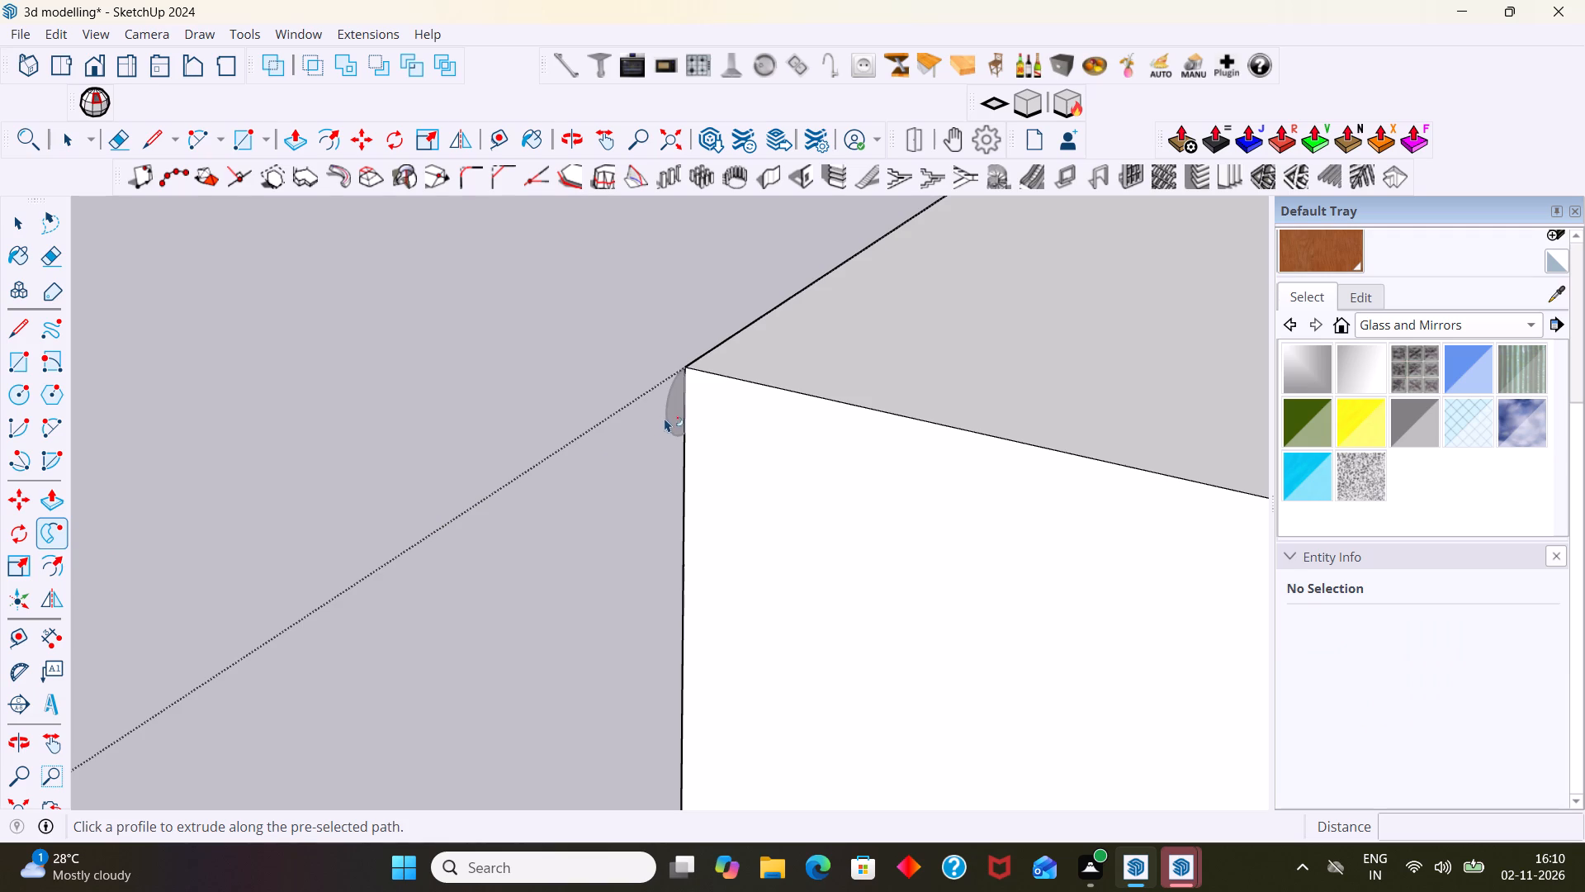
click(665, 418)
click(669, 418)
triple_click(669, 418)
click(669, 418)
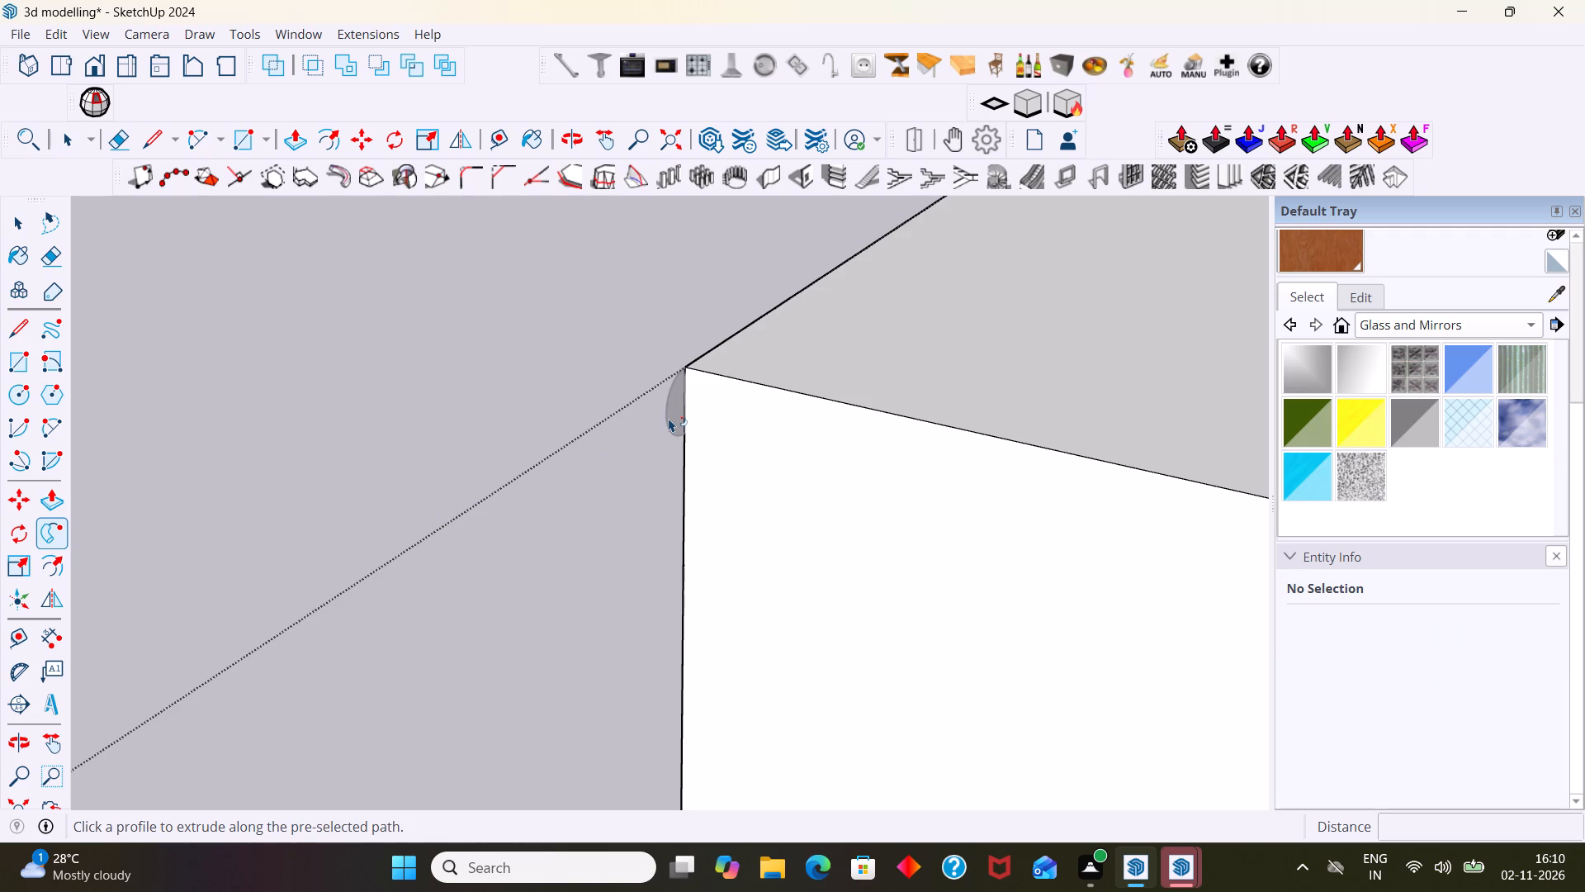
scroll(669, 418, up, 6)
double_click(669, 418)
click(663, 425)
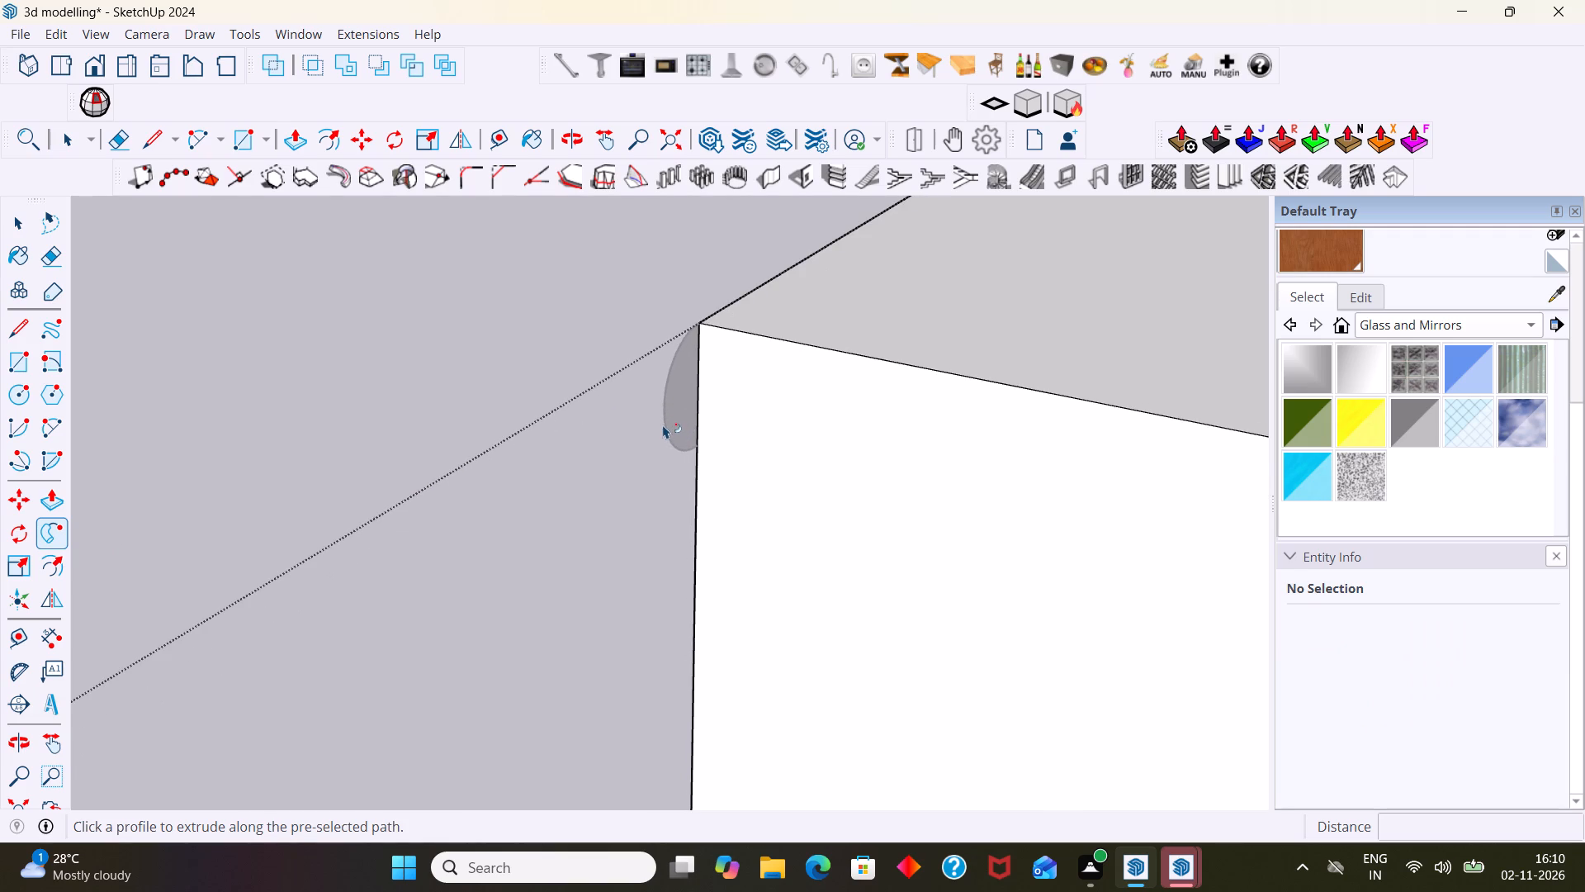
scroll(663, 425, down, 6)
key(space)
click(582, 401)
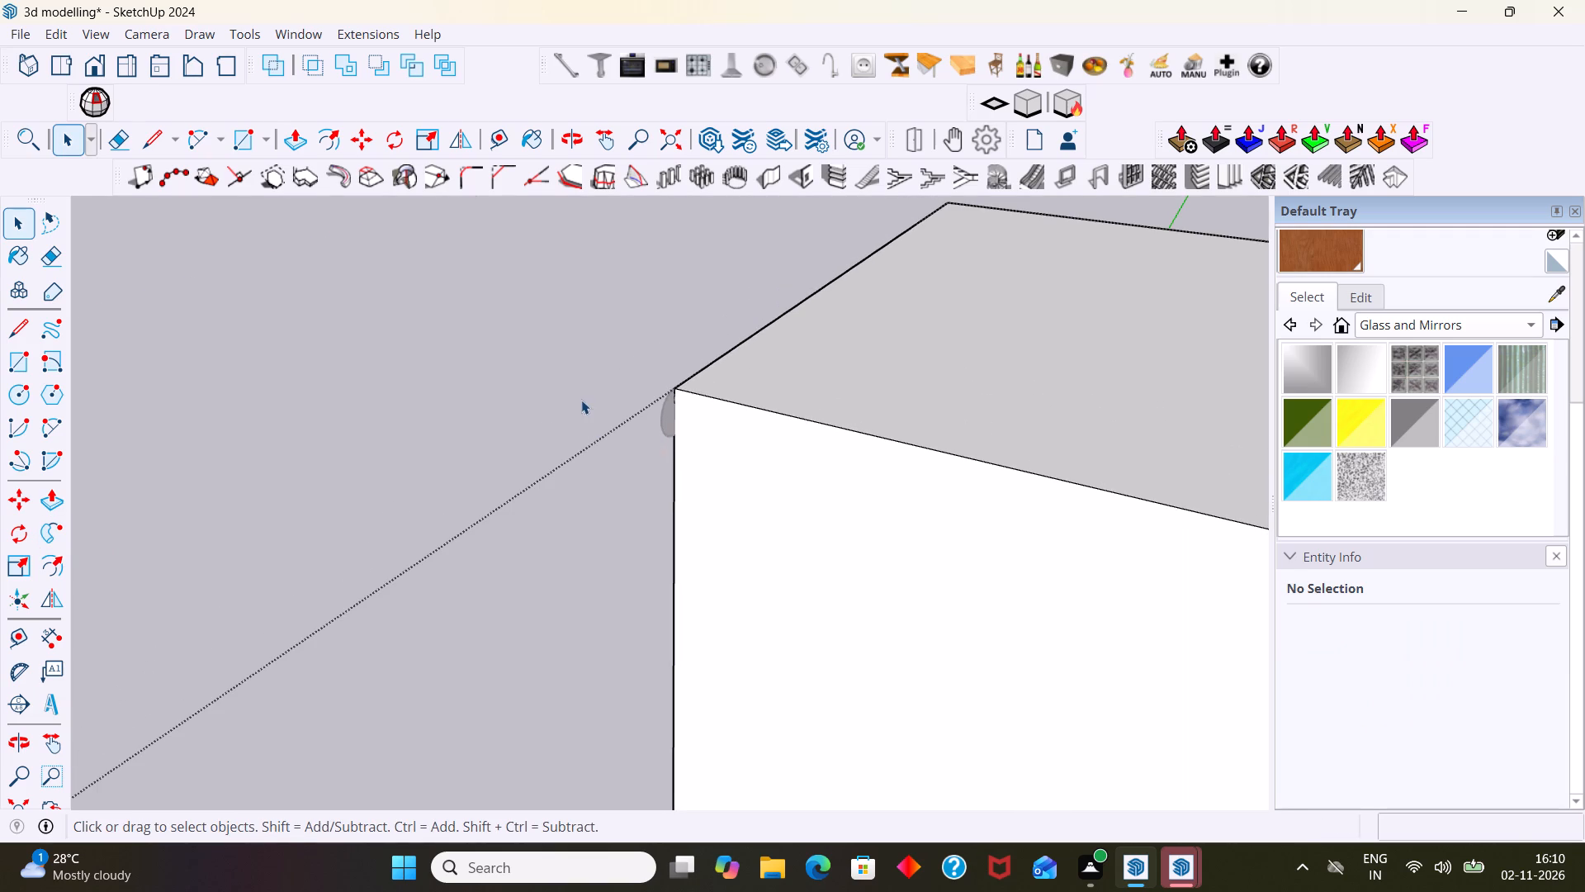
Examine from several angles how the half-circle profile sits at the counter's top corner.
scroll(588, 396, down, 7)
middle_drag(658, 470, 794, 554)
shift+middle_drag(795, 545, 655, 496)
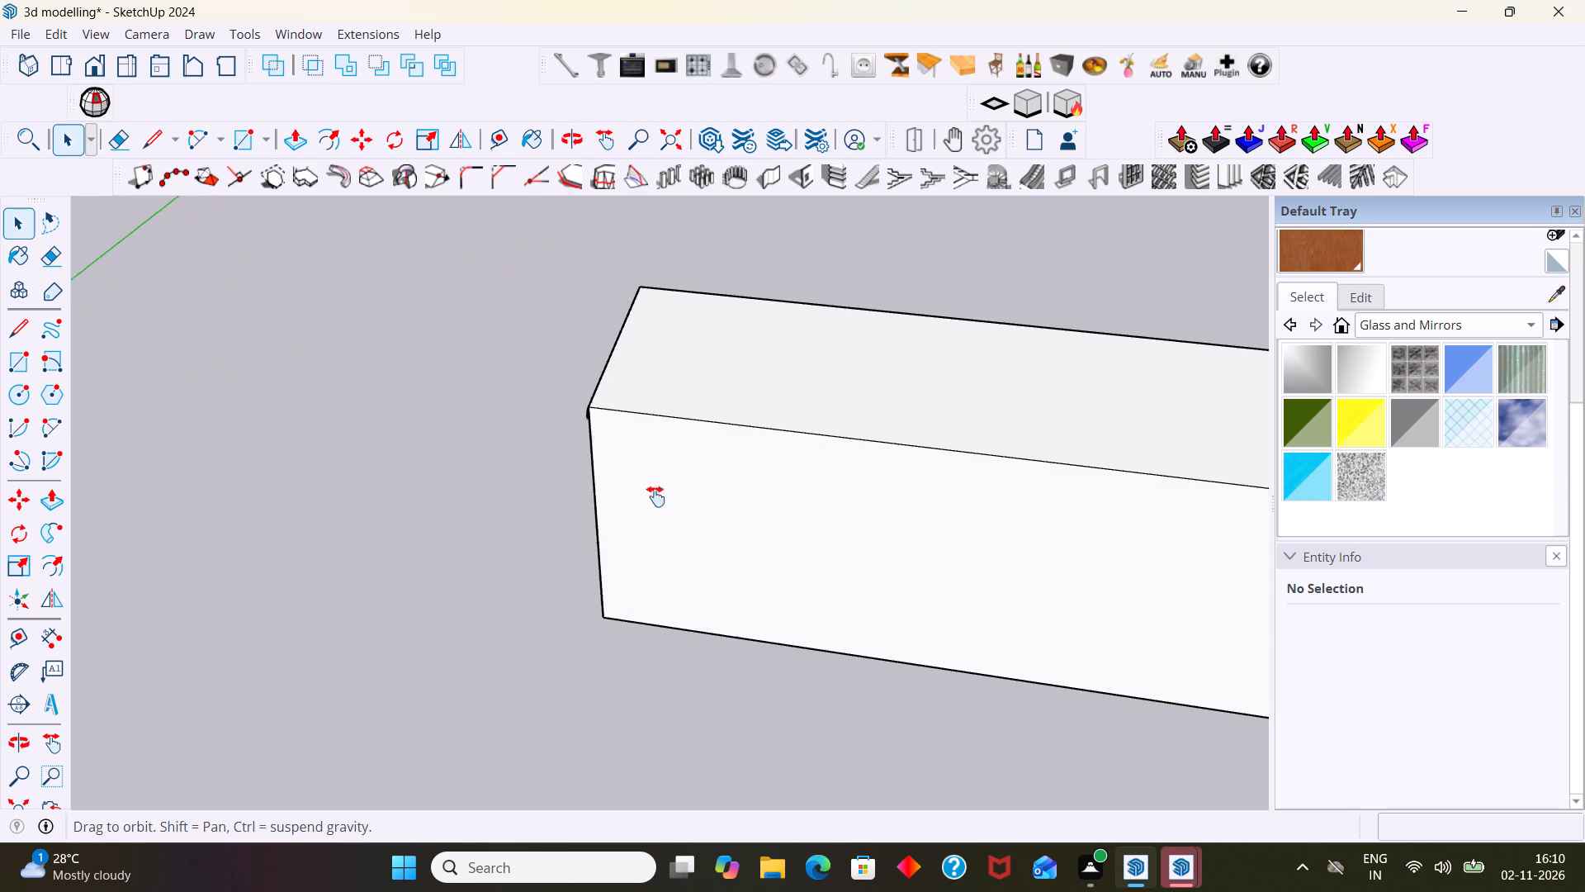
shift+middle_drag(655, 496, 424, 480)
scroll(327, 396, up, 3)
middle_drag(412, 435, 680, 450)
scroll(682, 440, down, 6)
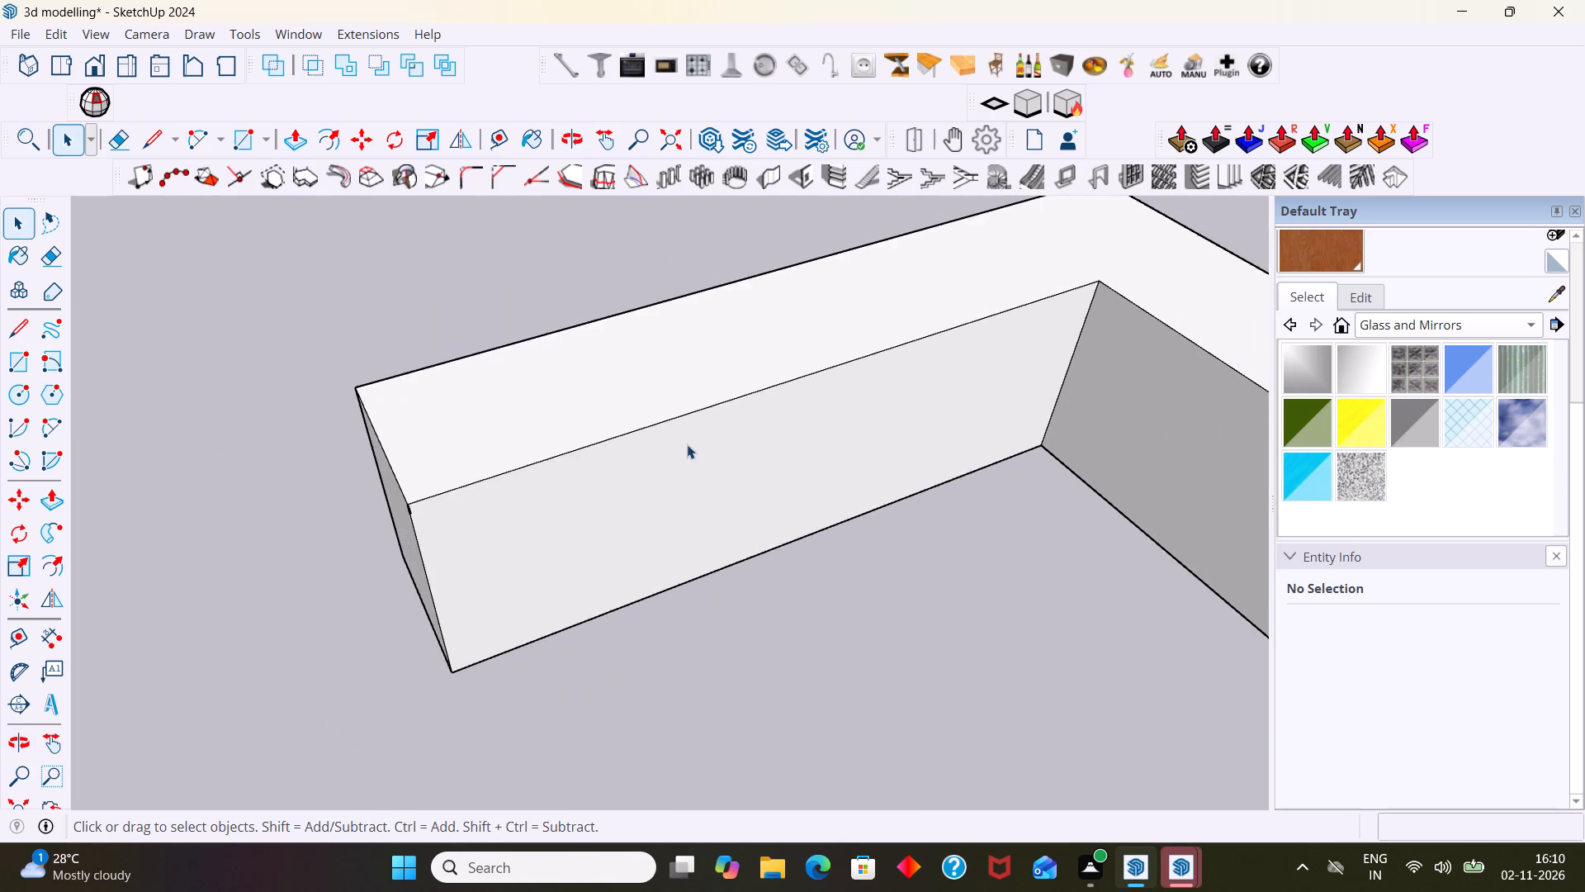
middle_drag(708, 481, 713, 374)
scroll(414, 463, up, 8)
middle_drag(431, 496, 285, 496)
scroll(381, 486, up, 1)
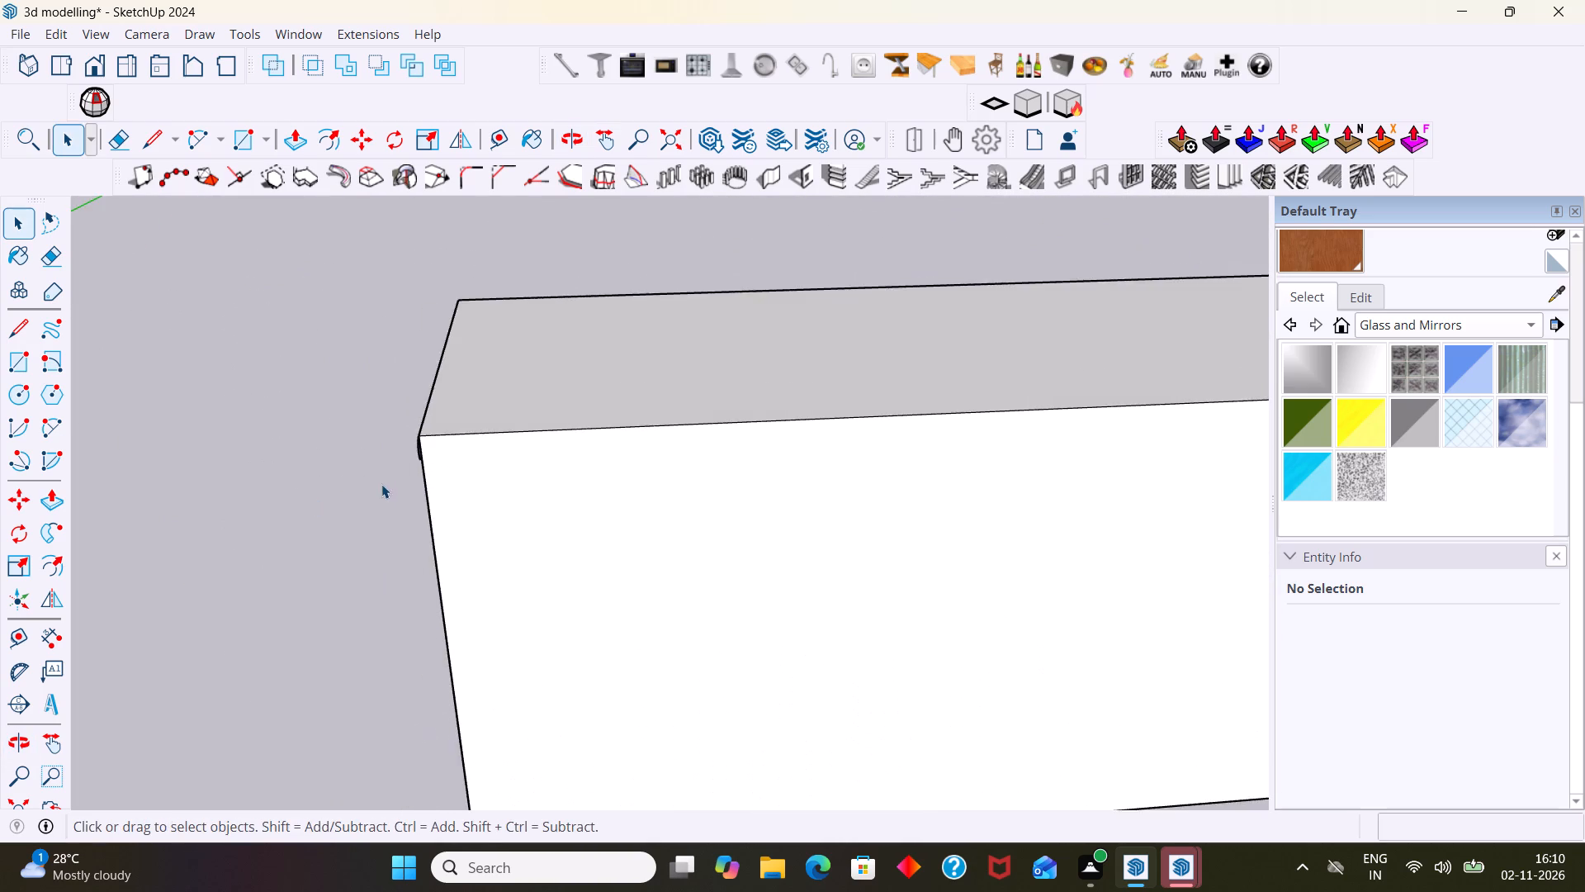
scroll(381, 484, up, 4)
middle_drag(479, 440, 368, 465)
scroll(568, 453, down, 14)
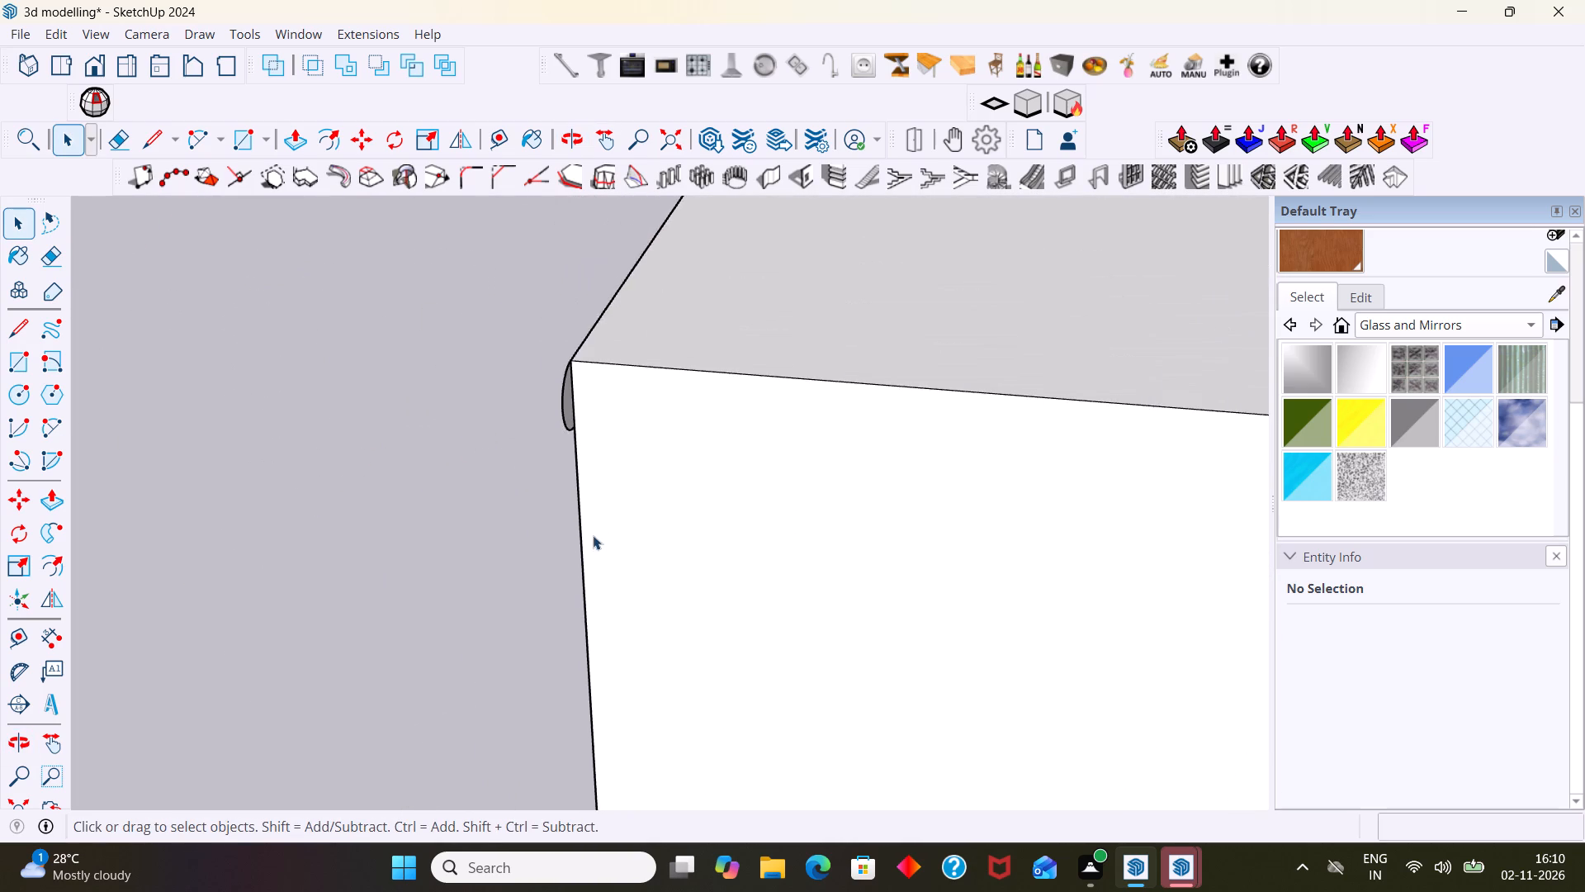
middle_drag(593, 534, 403, 501)
scroll(423, 506, down, 10)
middle_drag(470, 512, 499, 559)
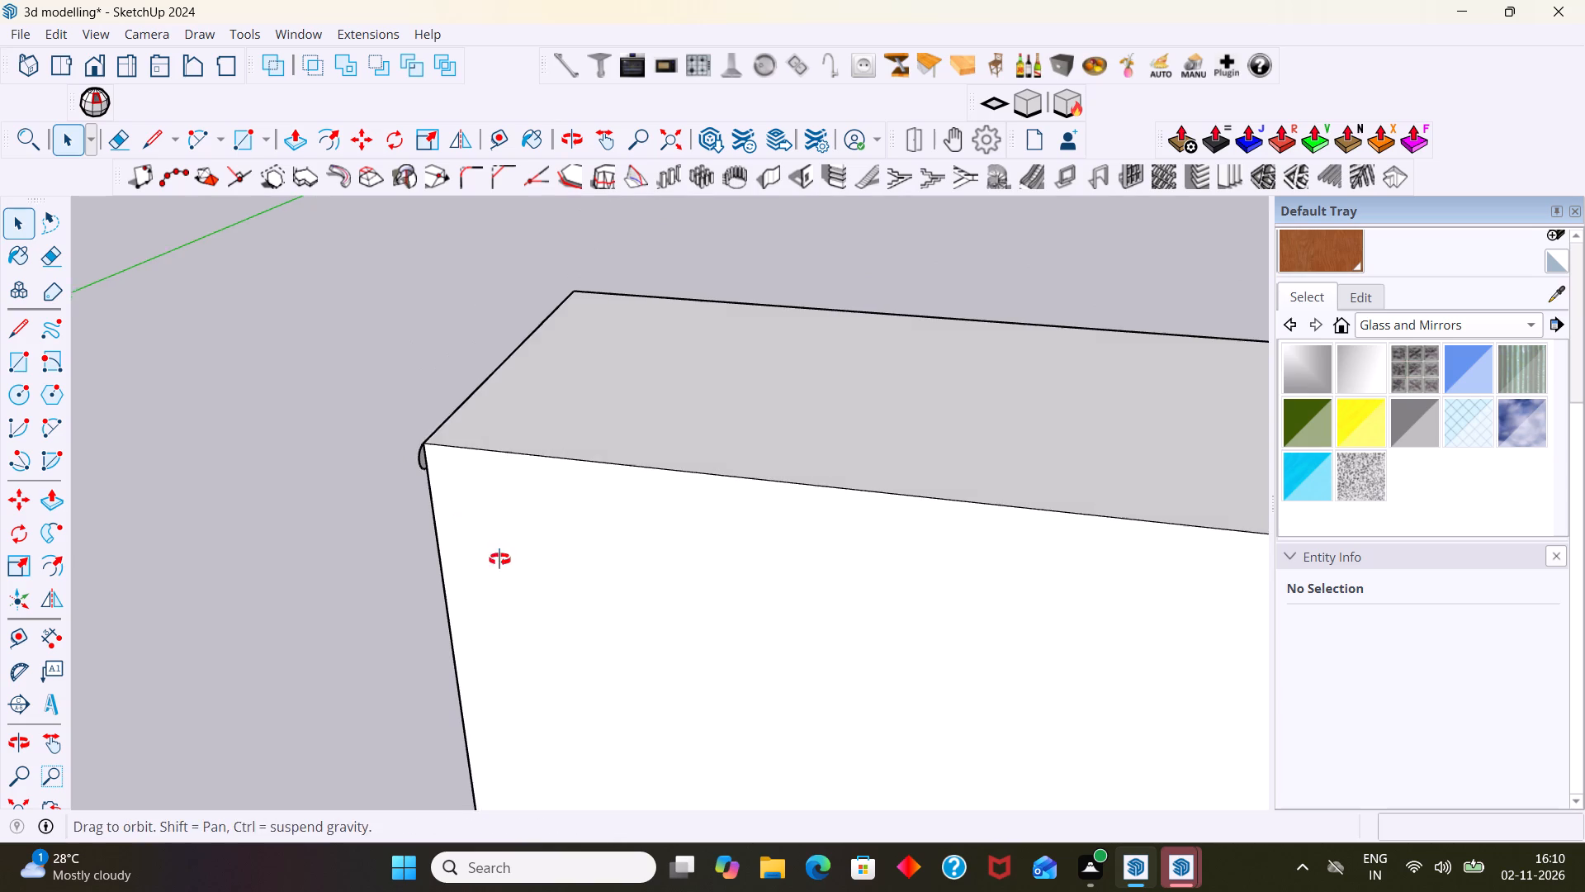
middle_drag(499, 559, 513, 579)
scroll(406, 521, up, 10)
scroll(490, 473, down, 10)
middle_drag(464, 486, 372, 484)
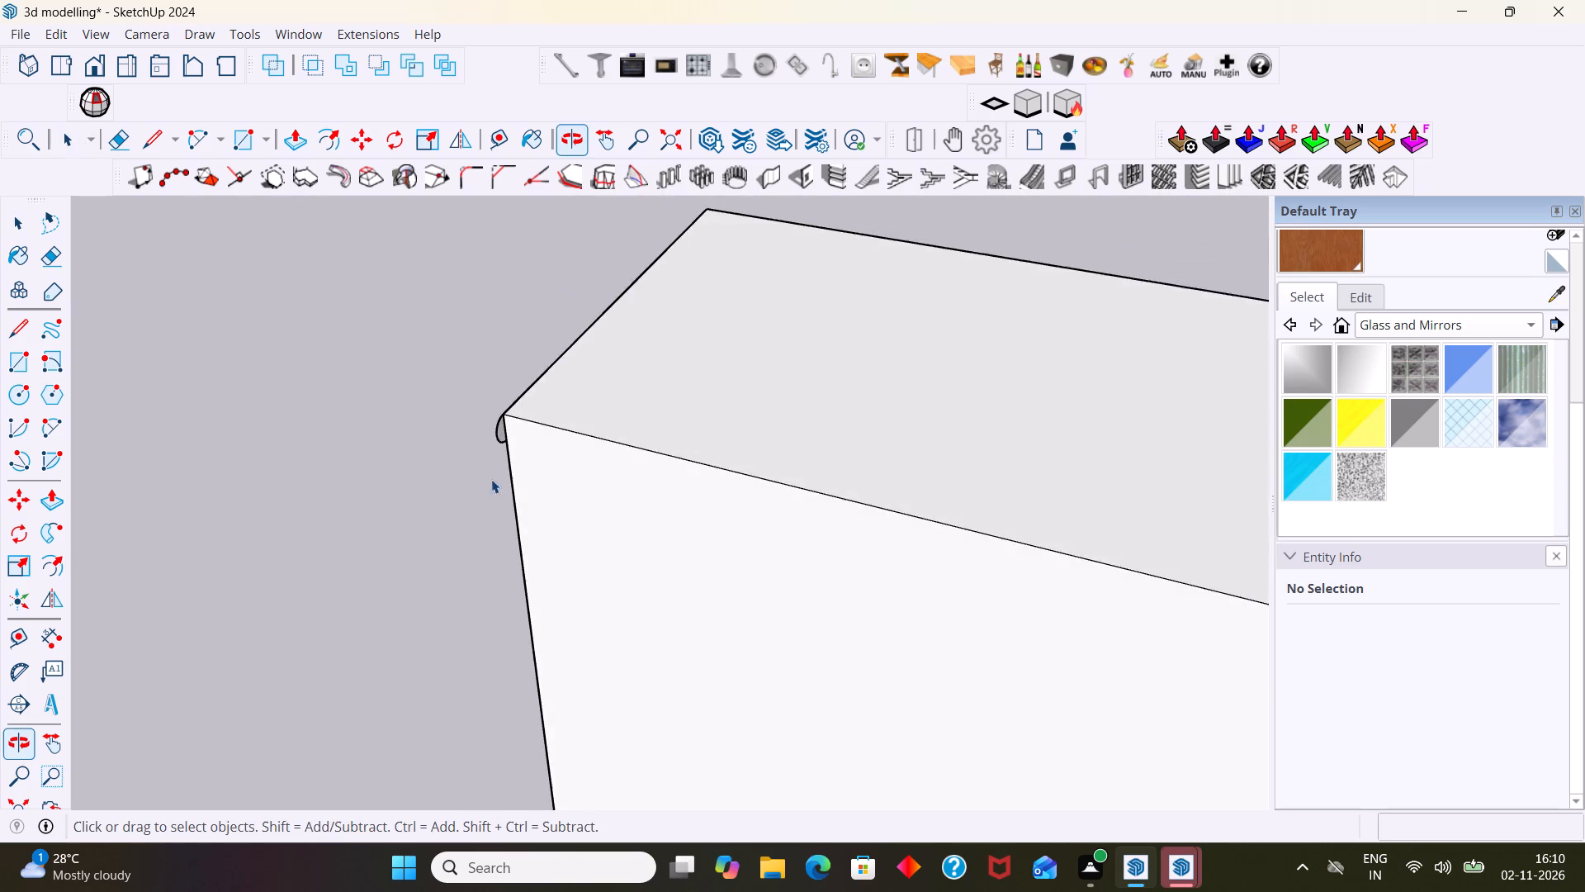
scroll(492, 463, up, 7)
scroll(515, 430, down, 5)
scroll(551, 384, up, 7)
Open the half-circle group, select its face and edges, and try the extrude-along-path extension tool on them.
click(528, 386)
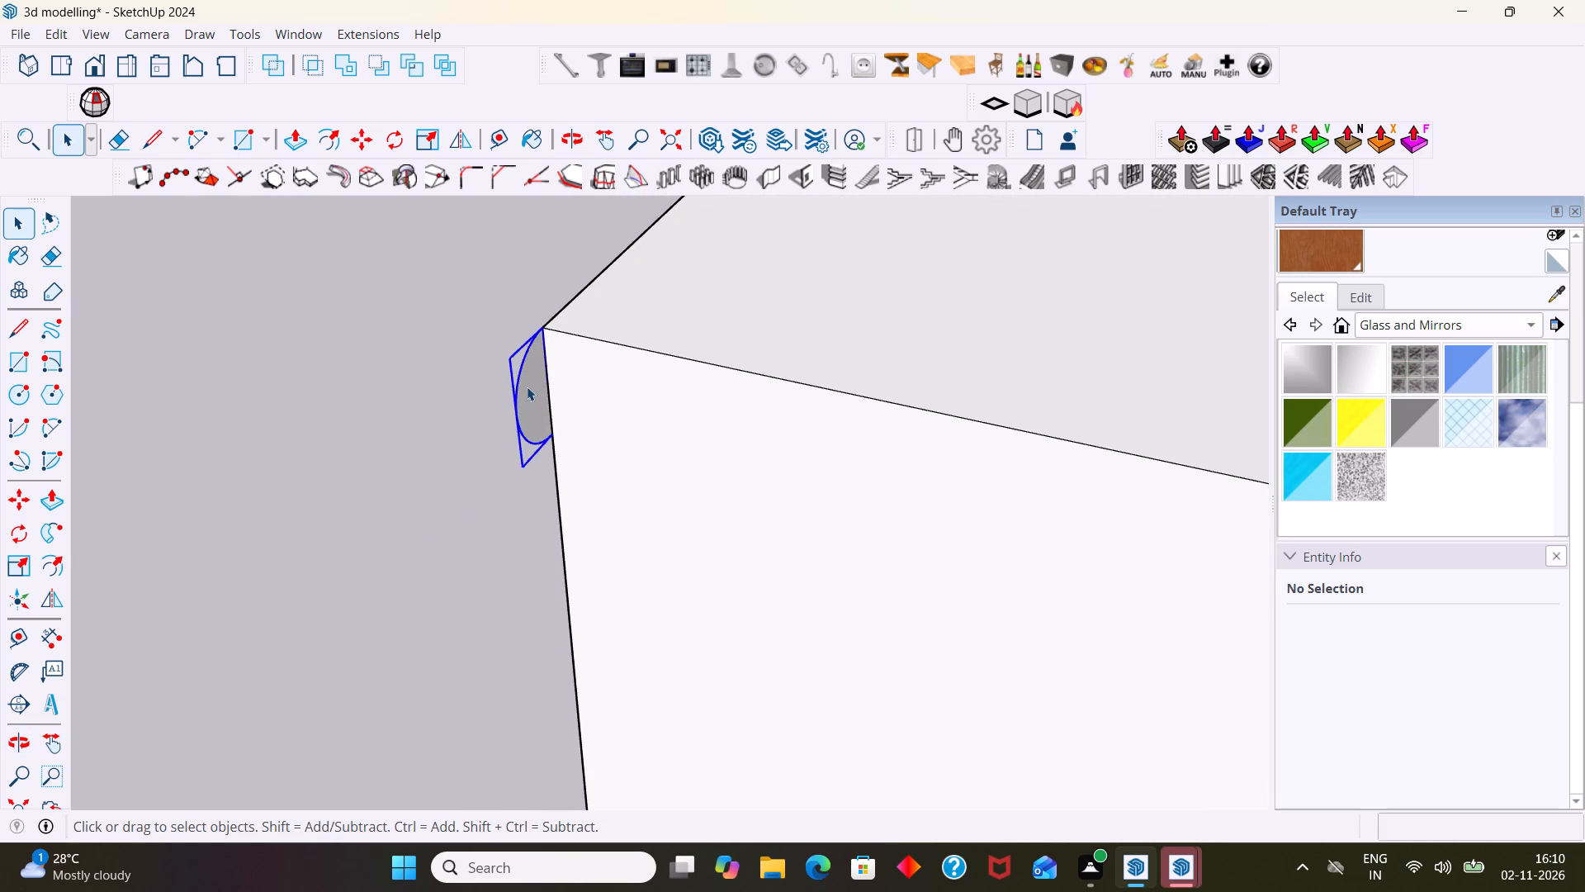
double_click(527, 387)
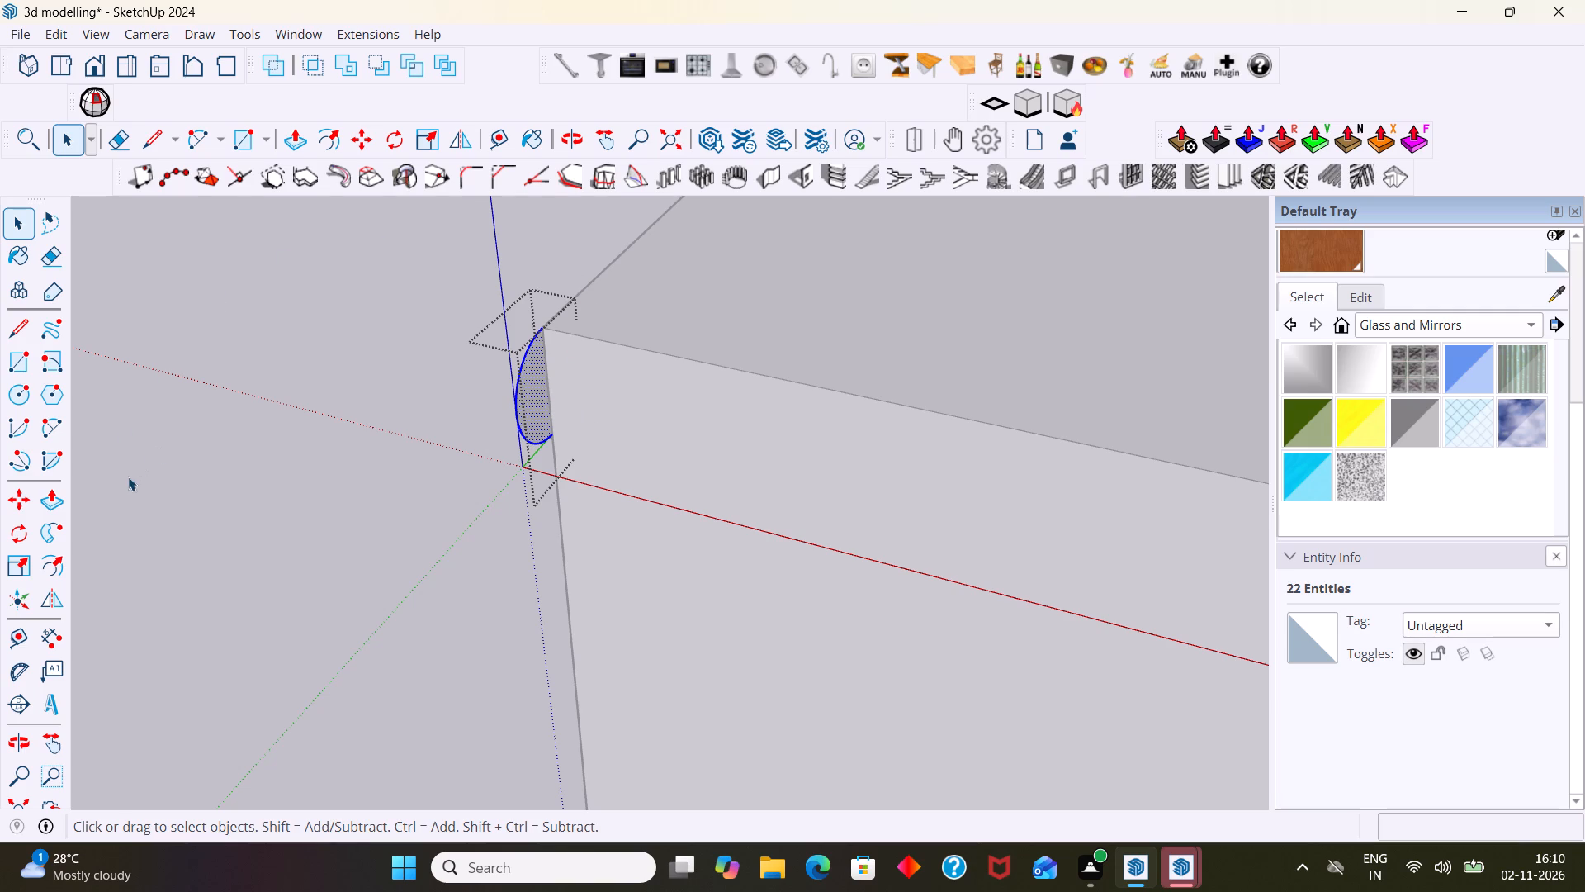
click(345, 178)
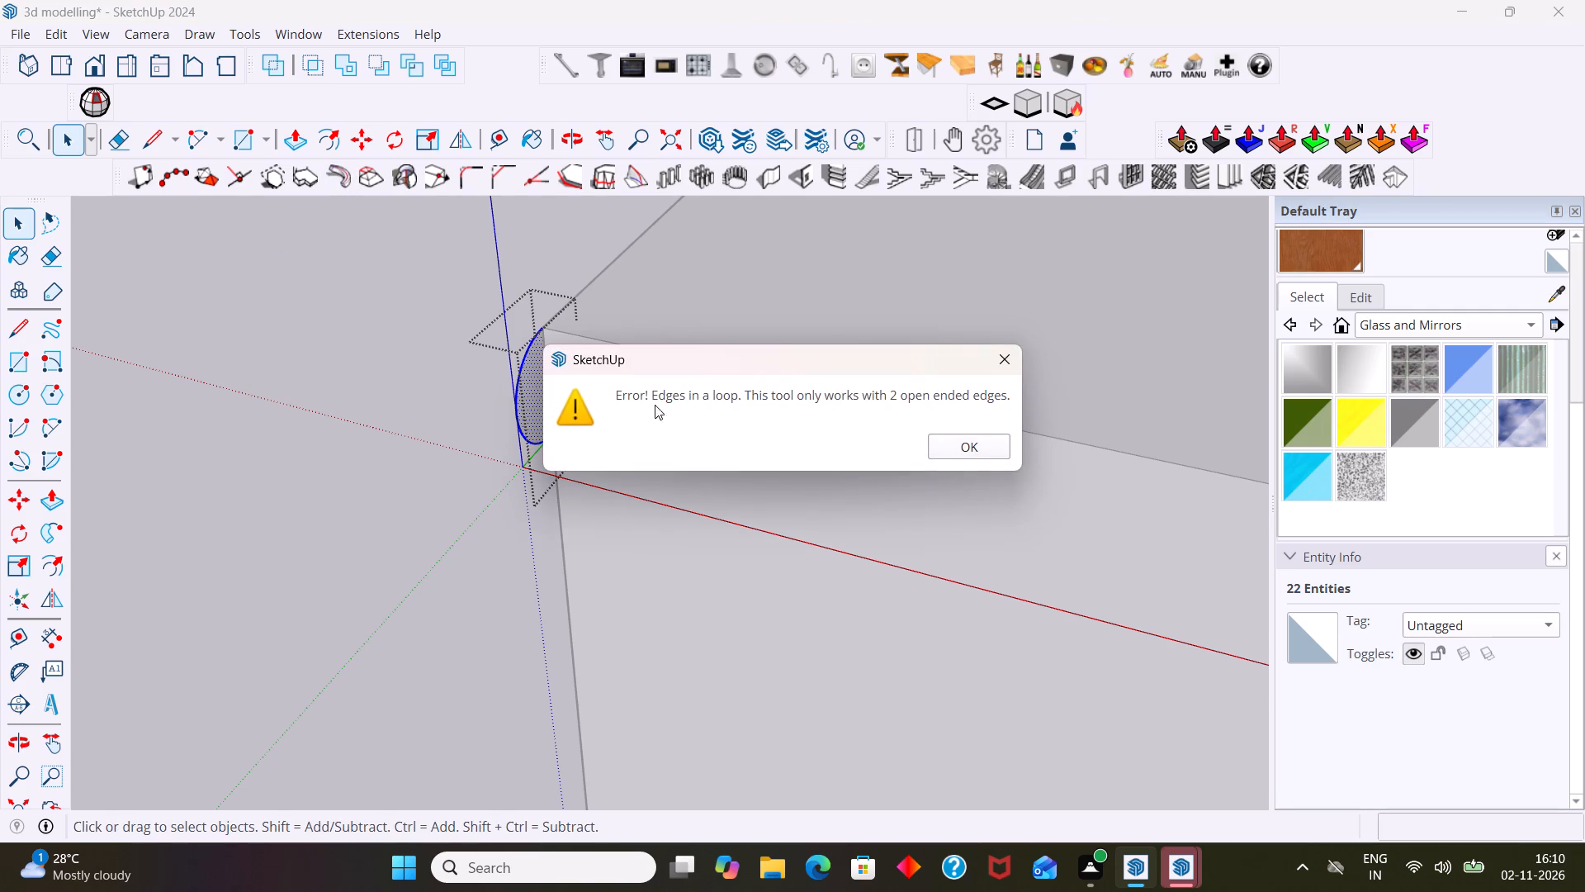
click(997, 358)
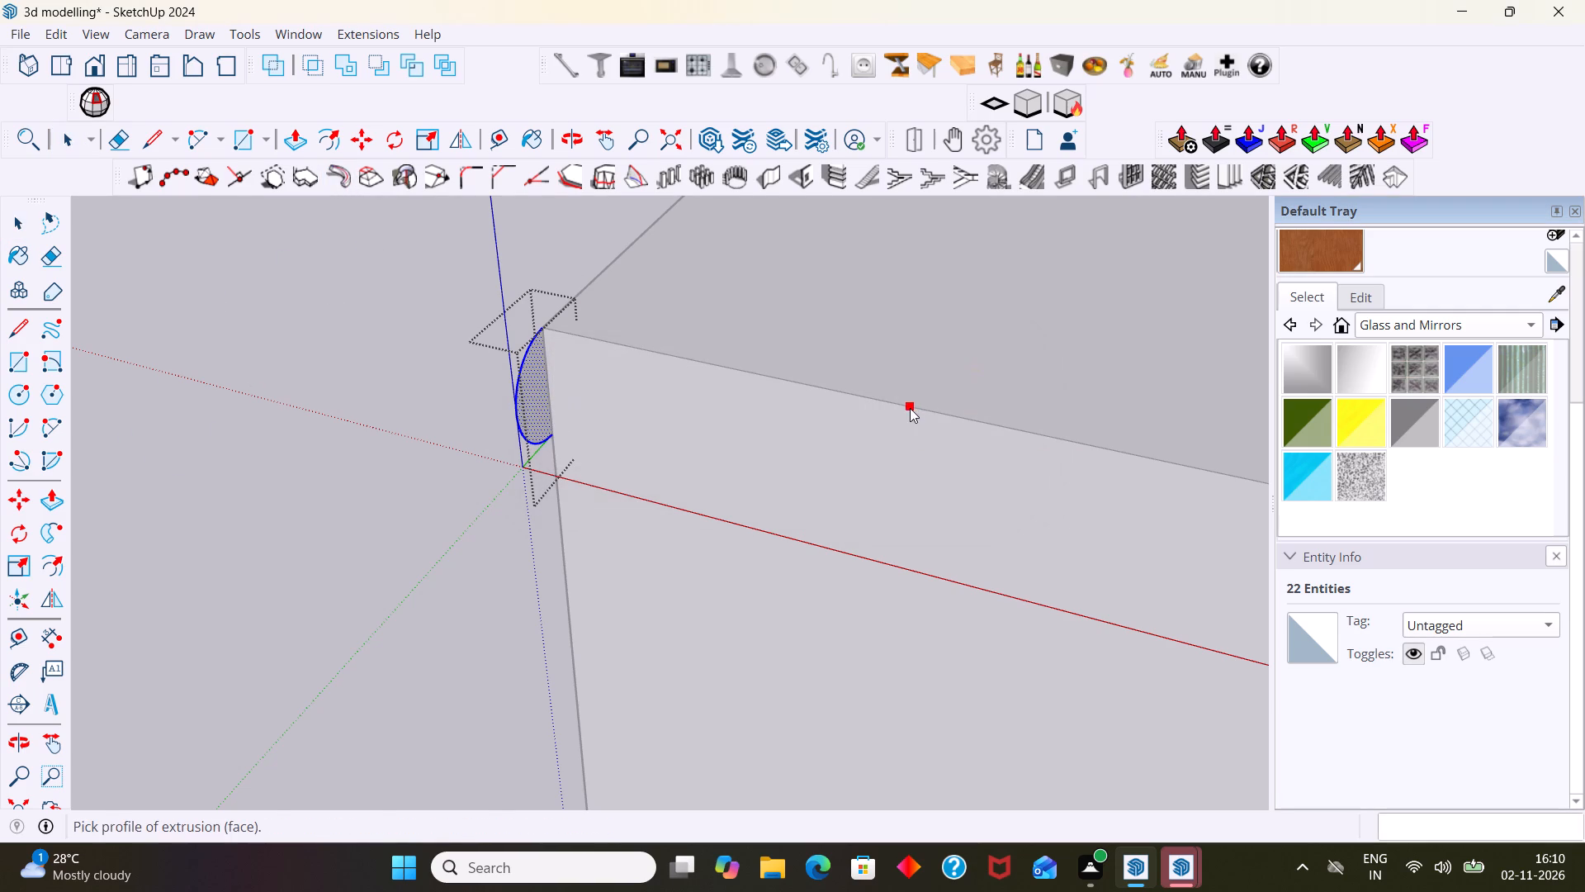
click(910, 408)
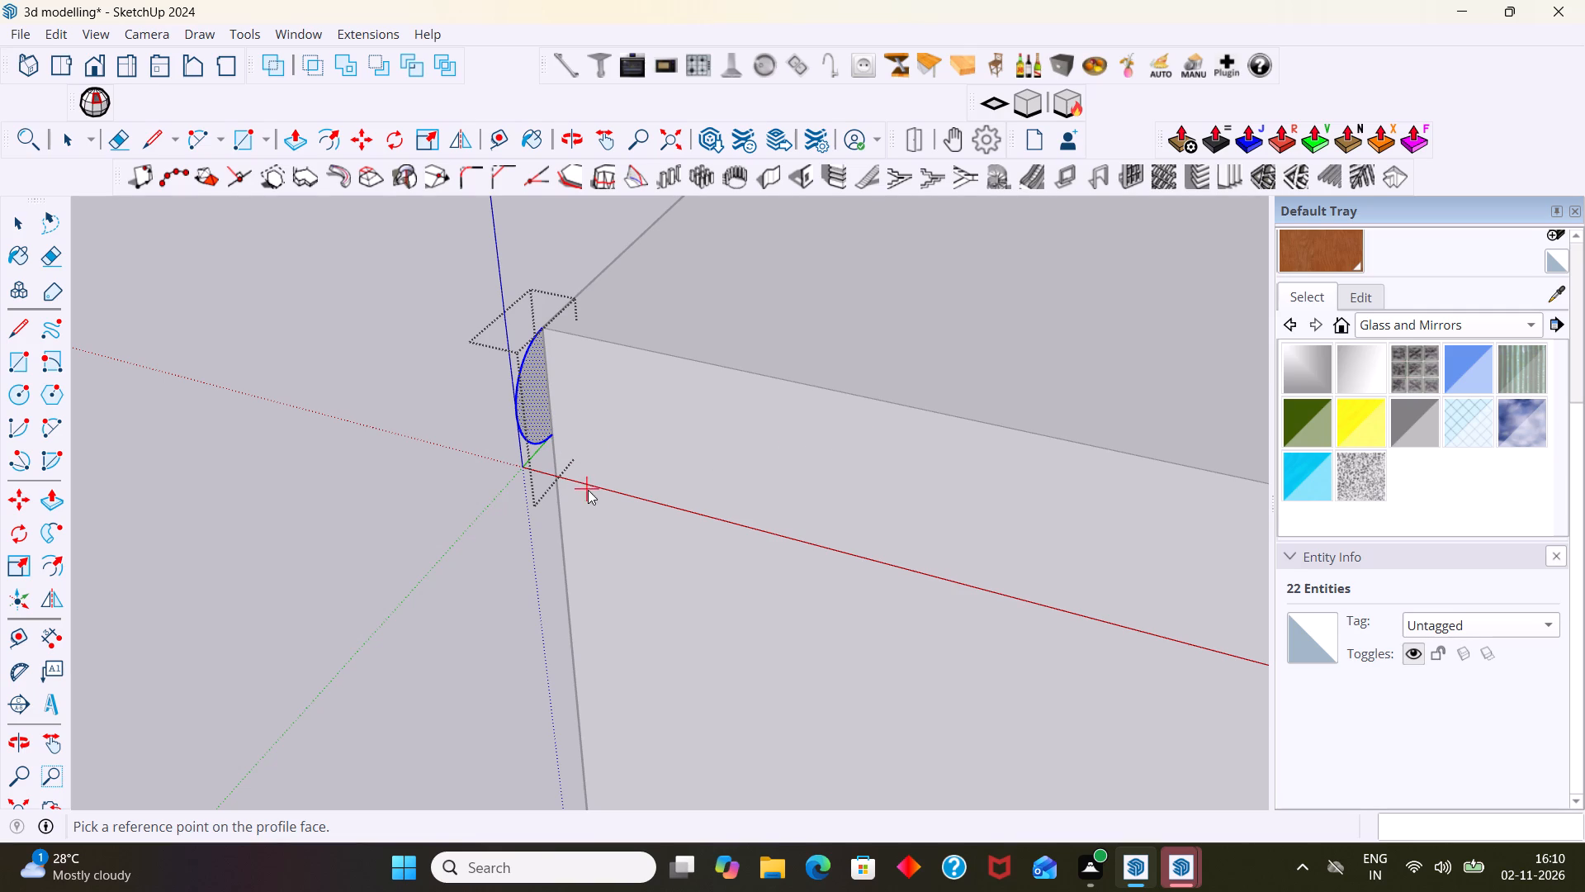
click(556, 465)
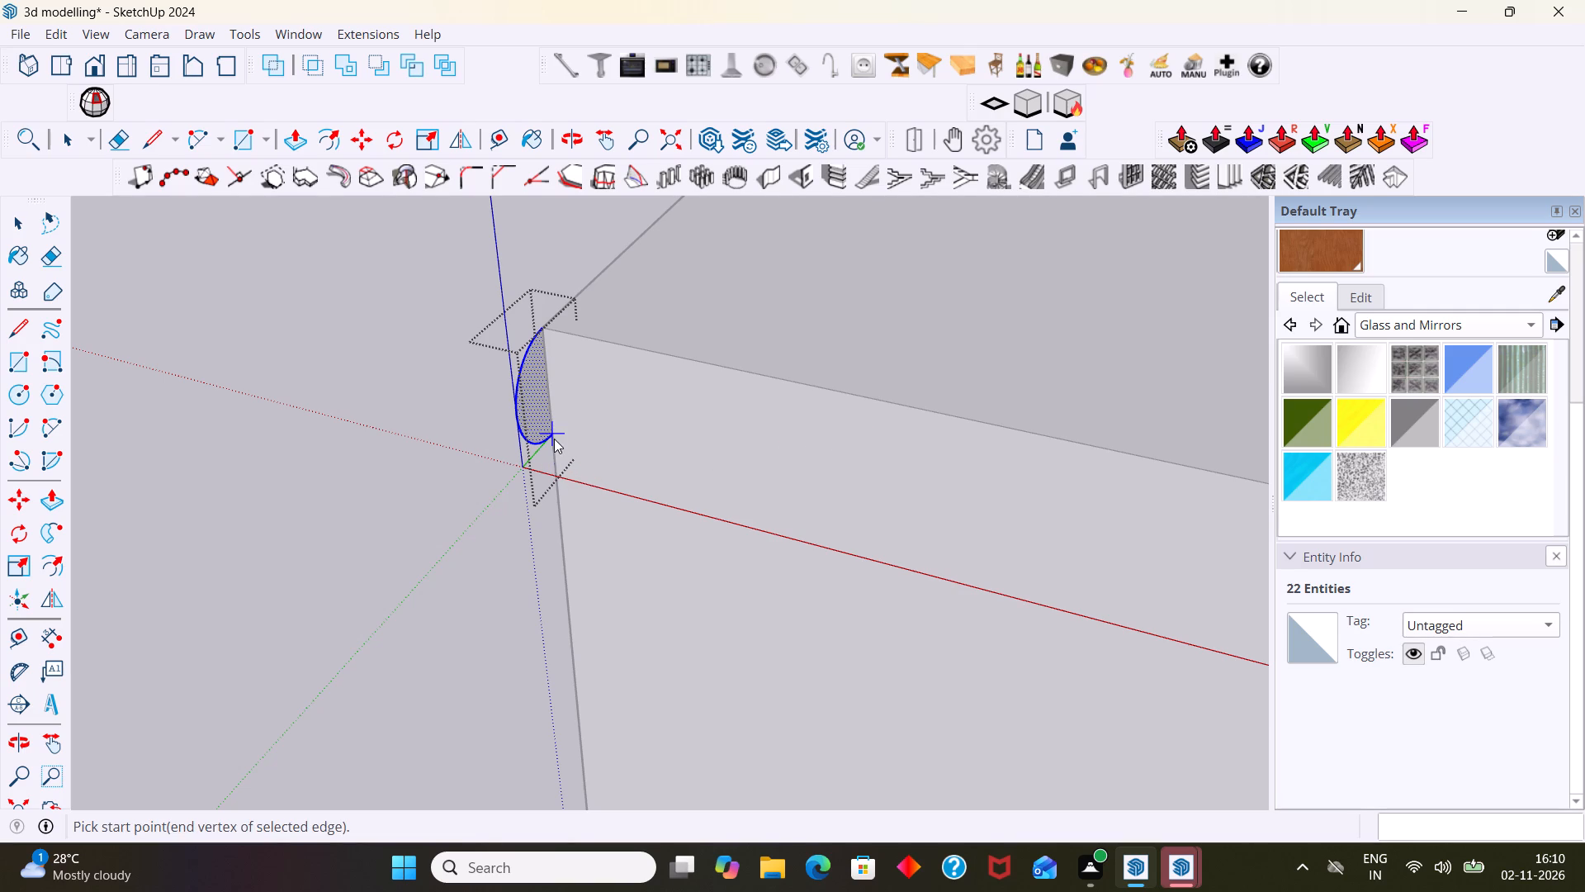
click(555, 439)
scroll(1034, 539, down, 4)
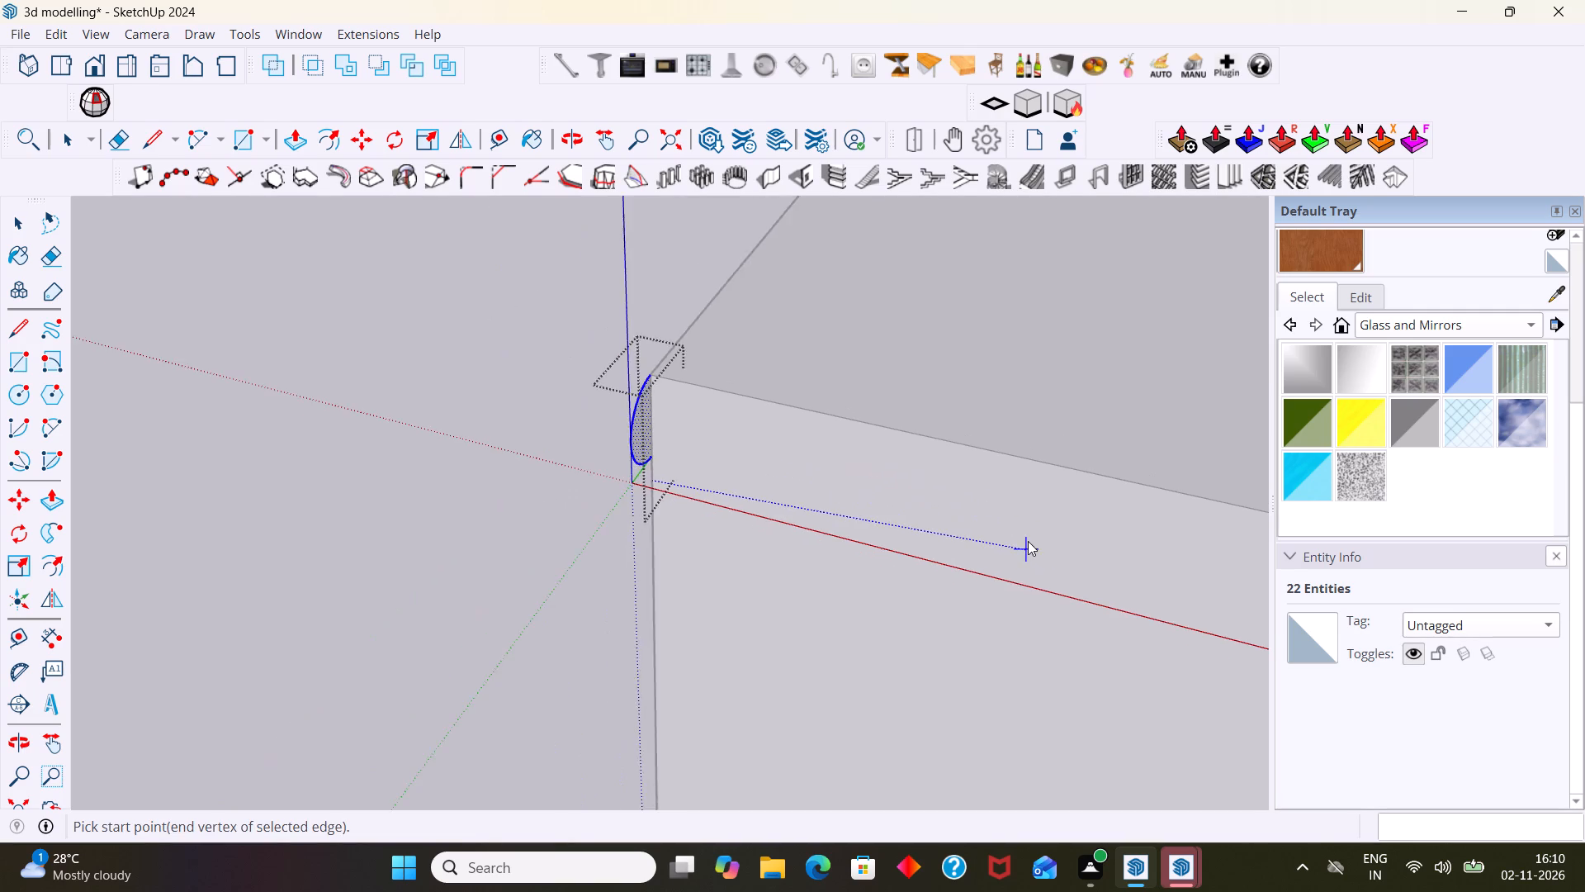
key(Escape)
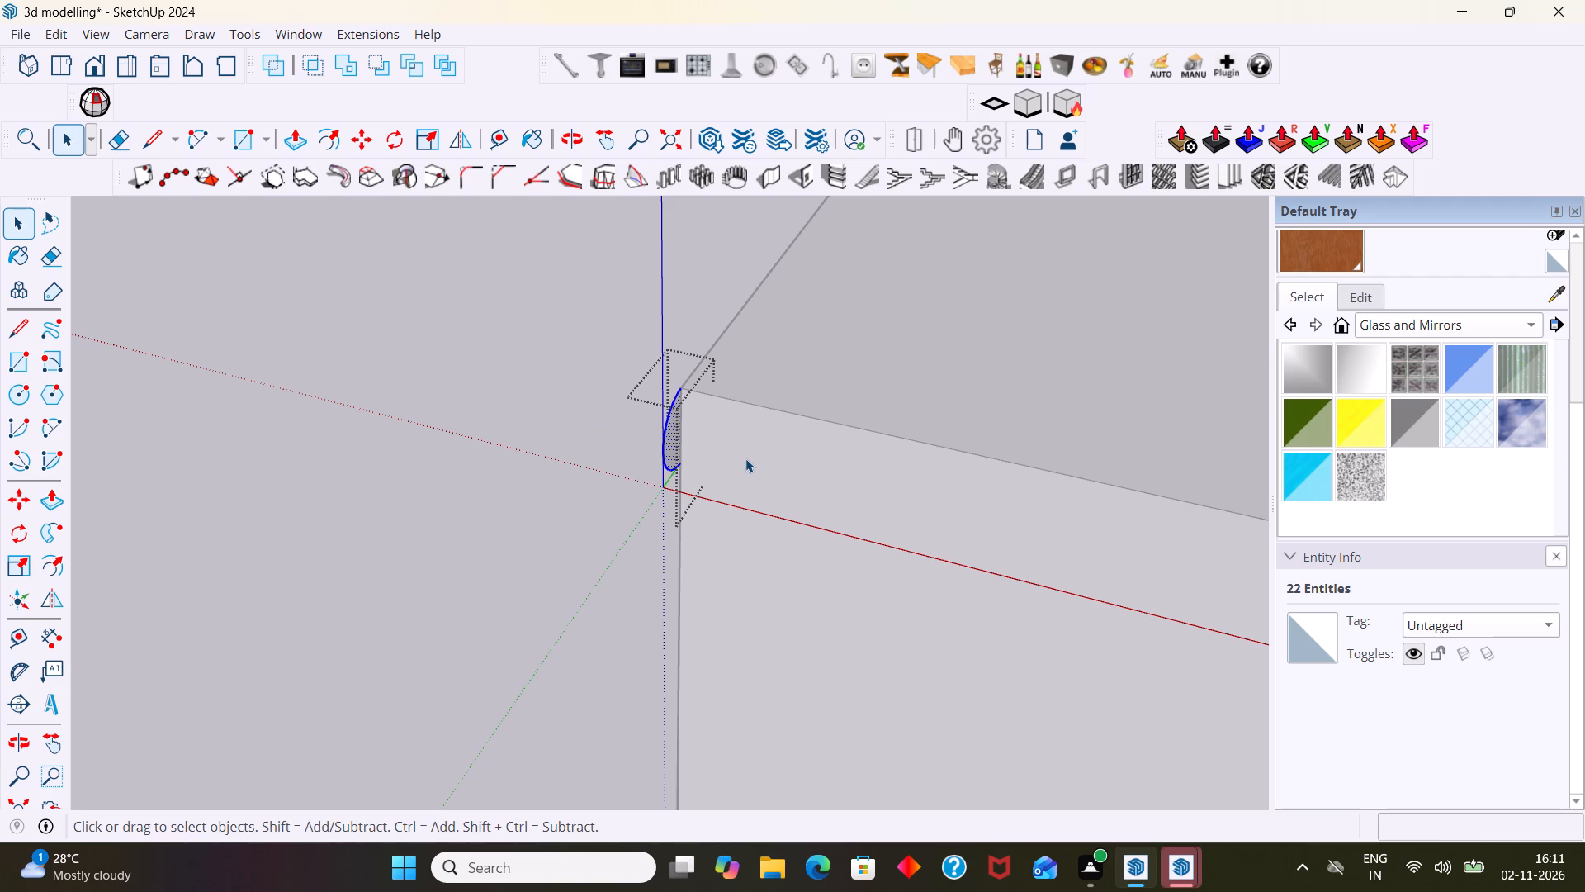
Start Follow Me using the face and edges selected inside the half-circle group.
key(space)
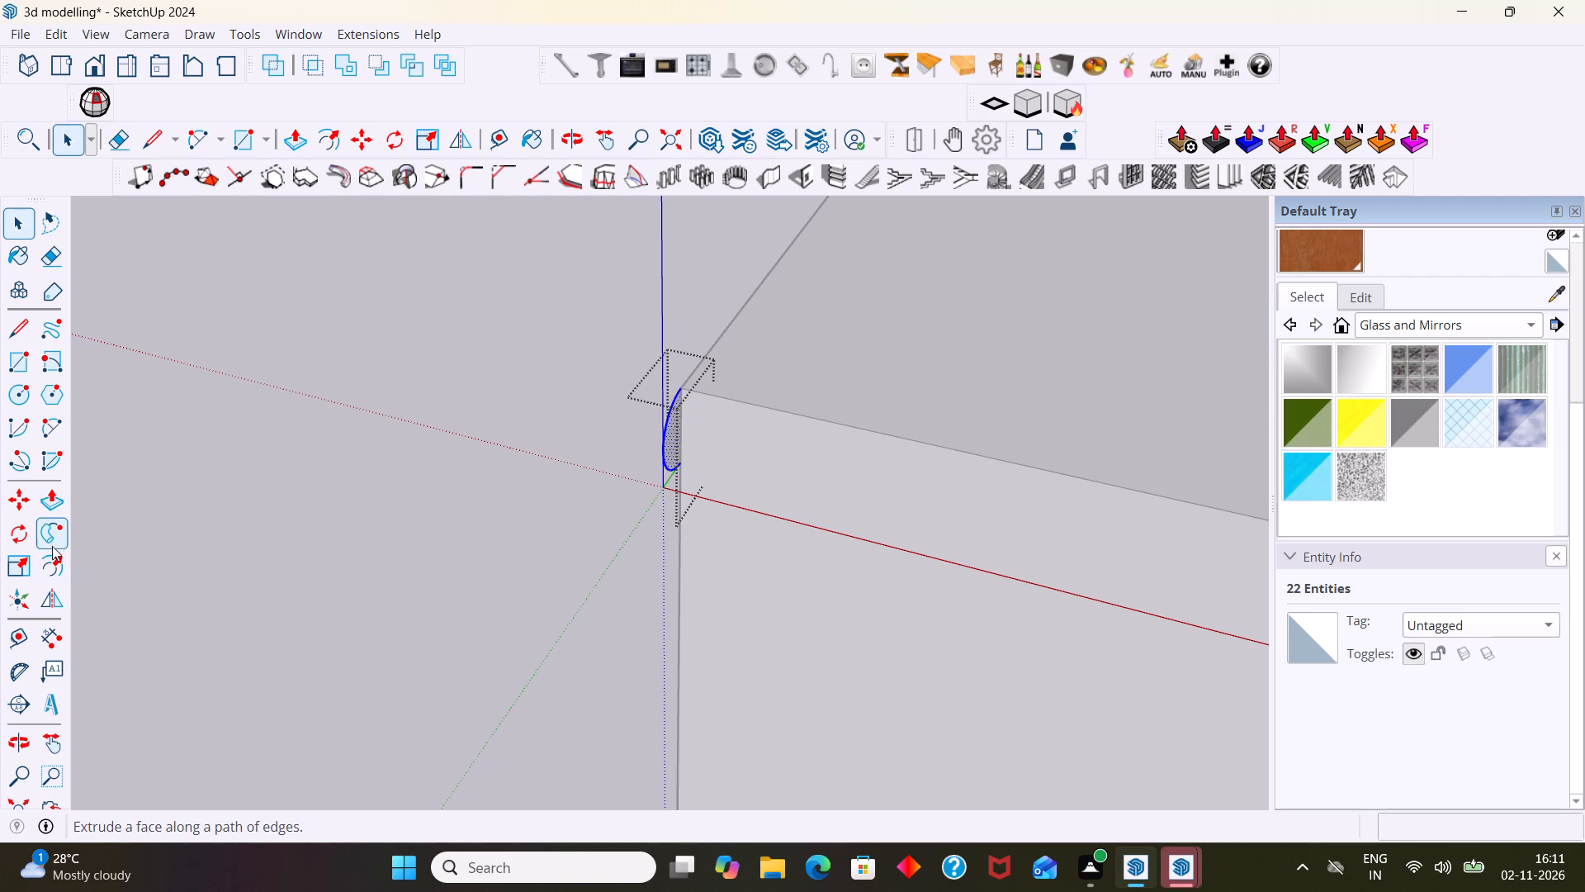
click(52, 534)
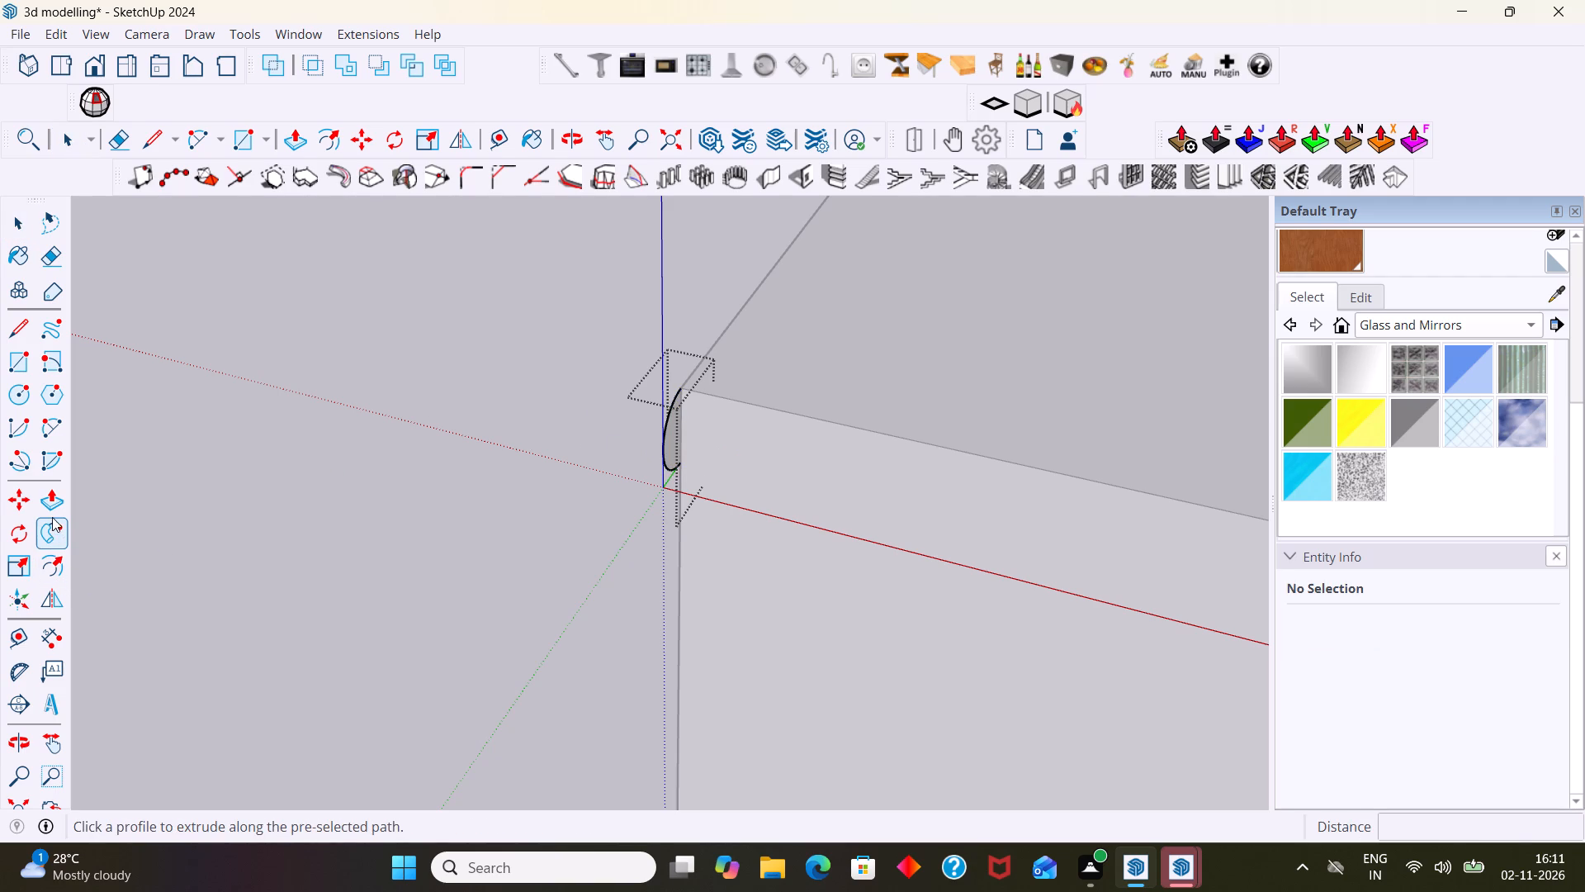